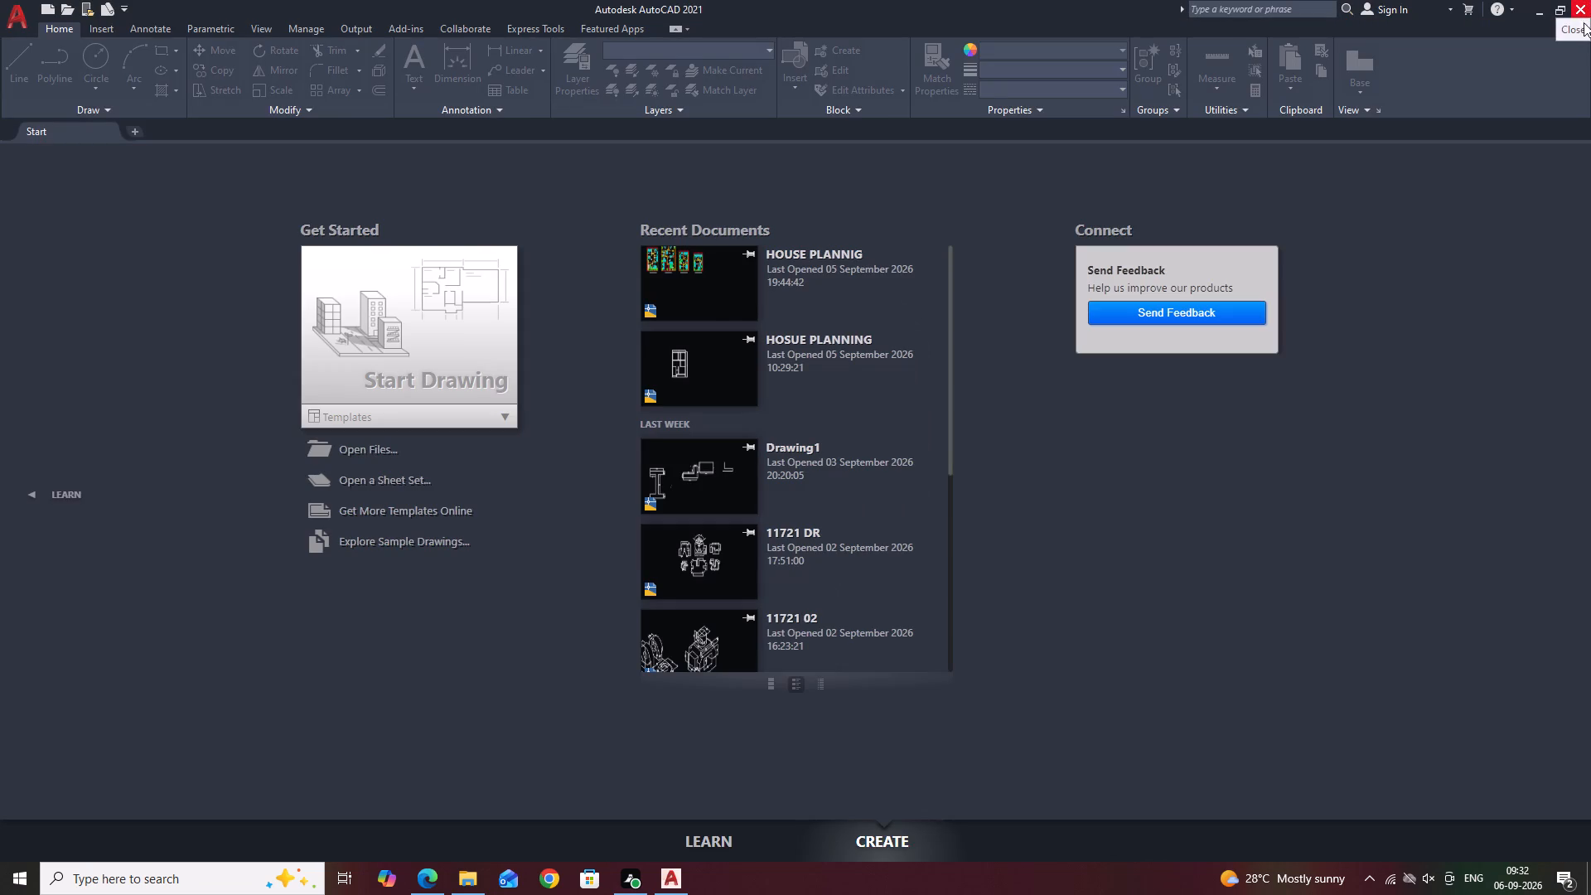
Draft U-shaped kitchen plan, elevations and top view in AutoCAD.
Start a new blank drawing.
click(409, 298)
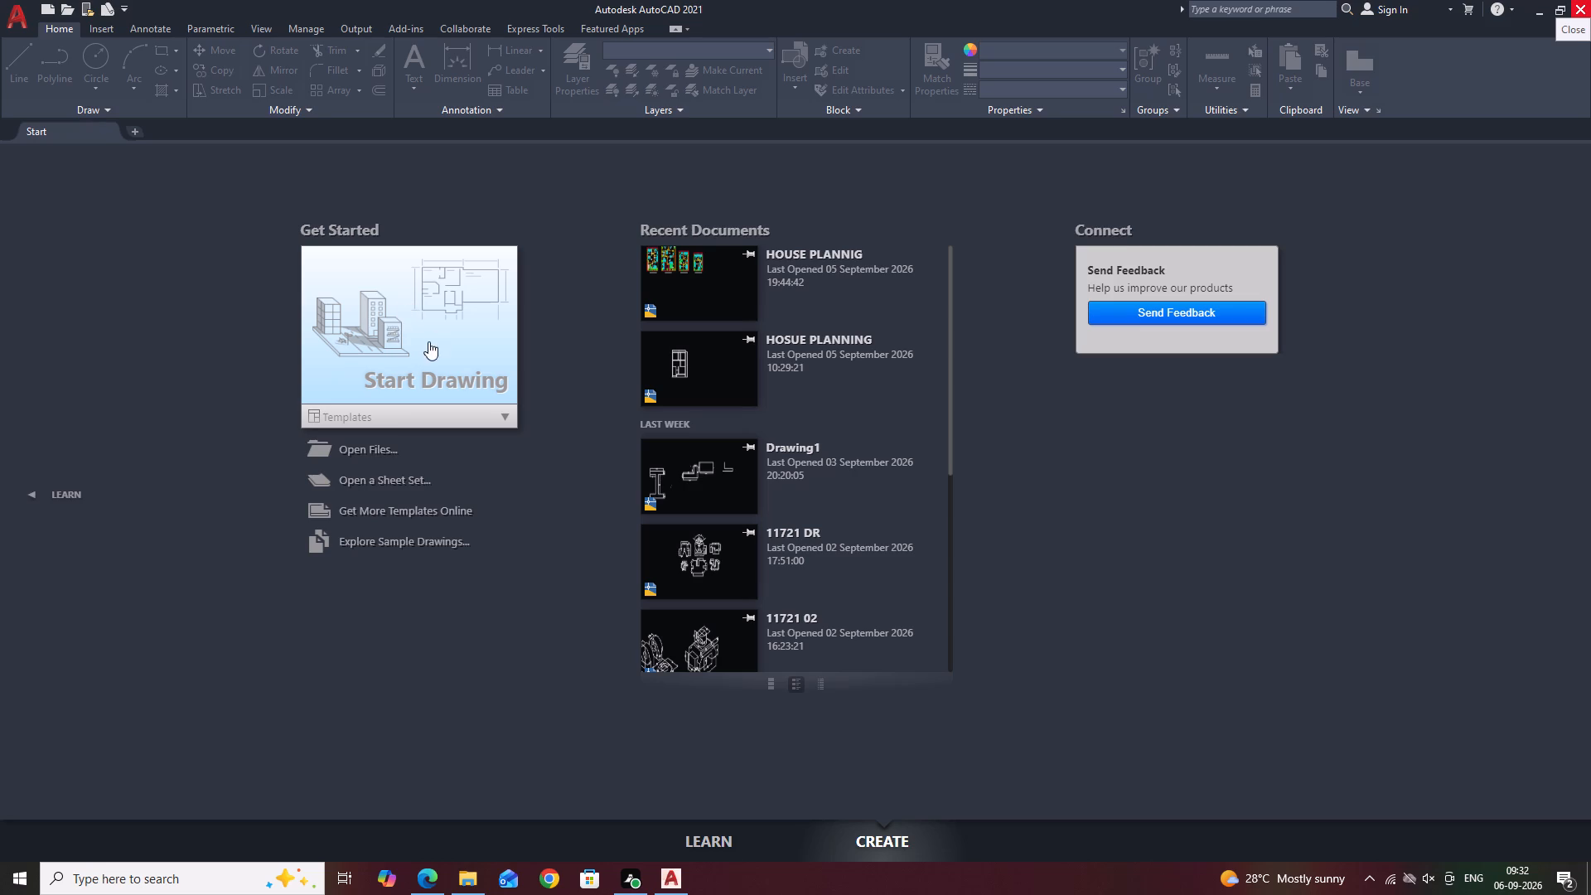
click(439, 326)
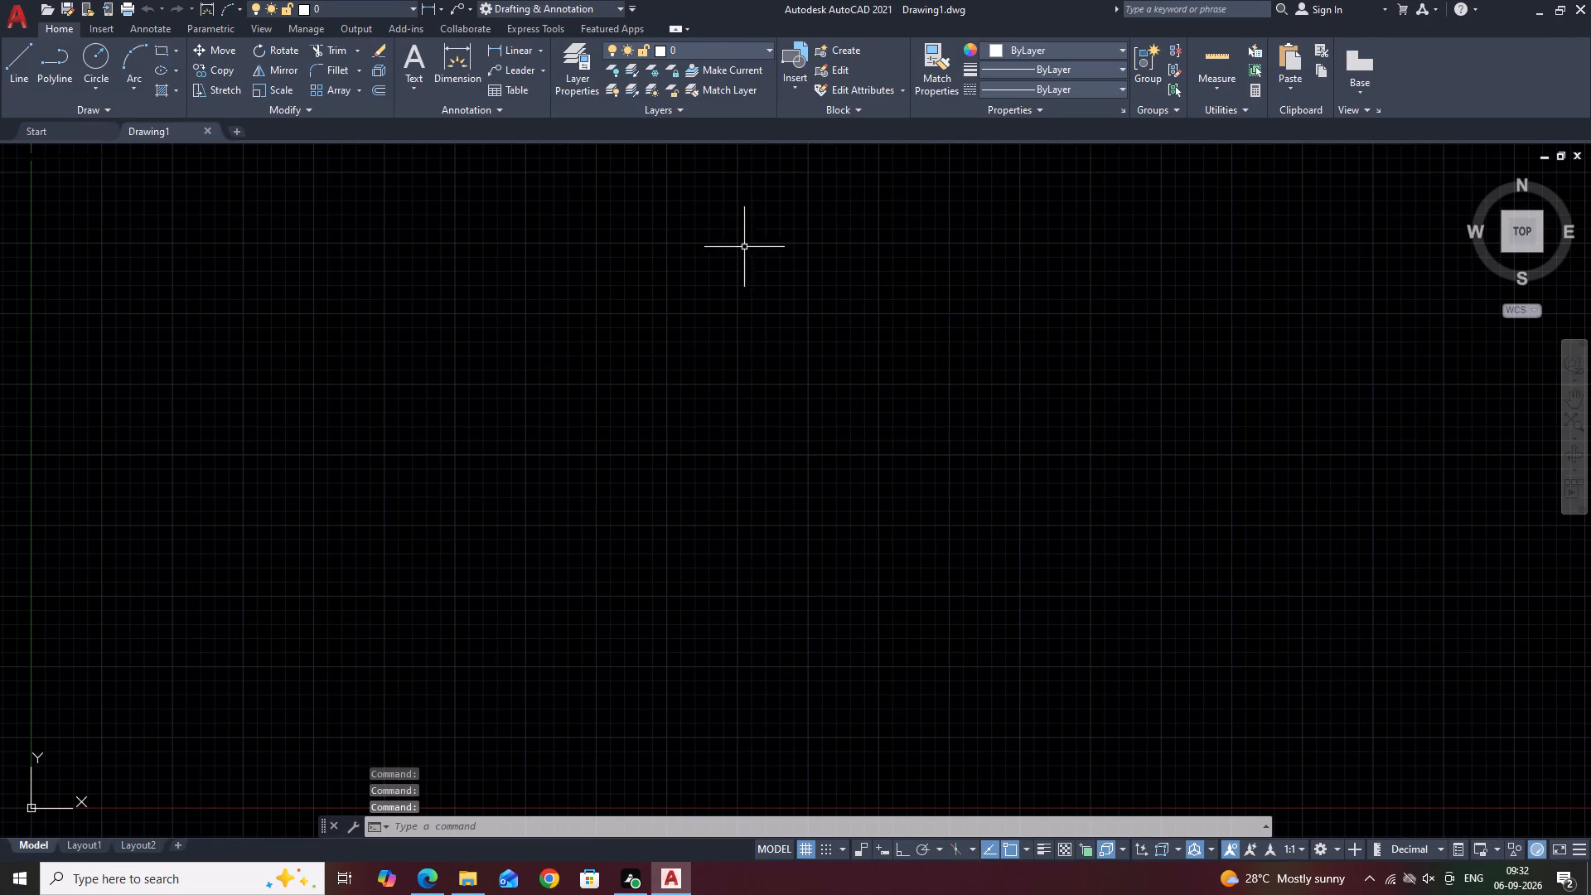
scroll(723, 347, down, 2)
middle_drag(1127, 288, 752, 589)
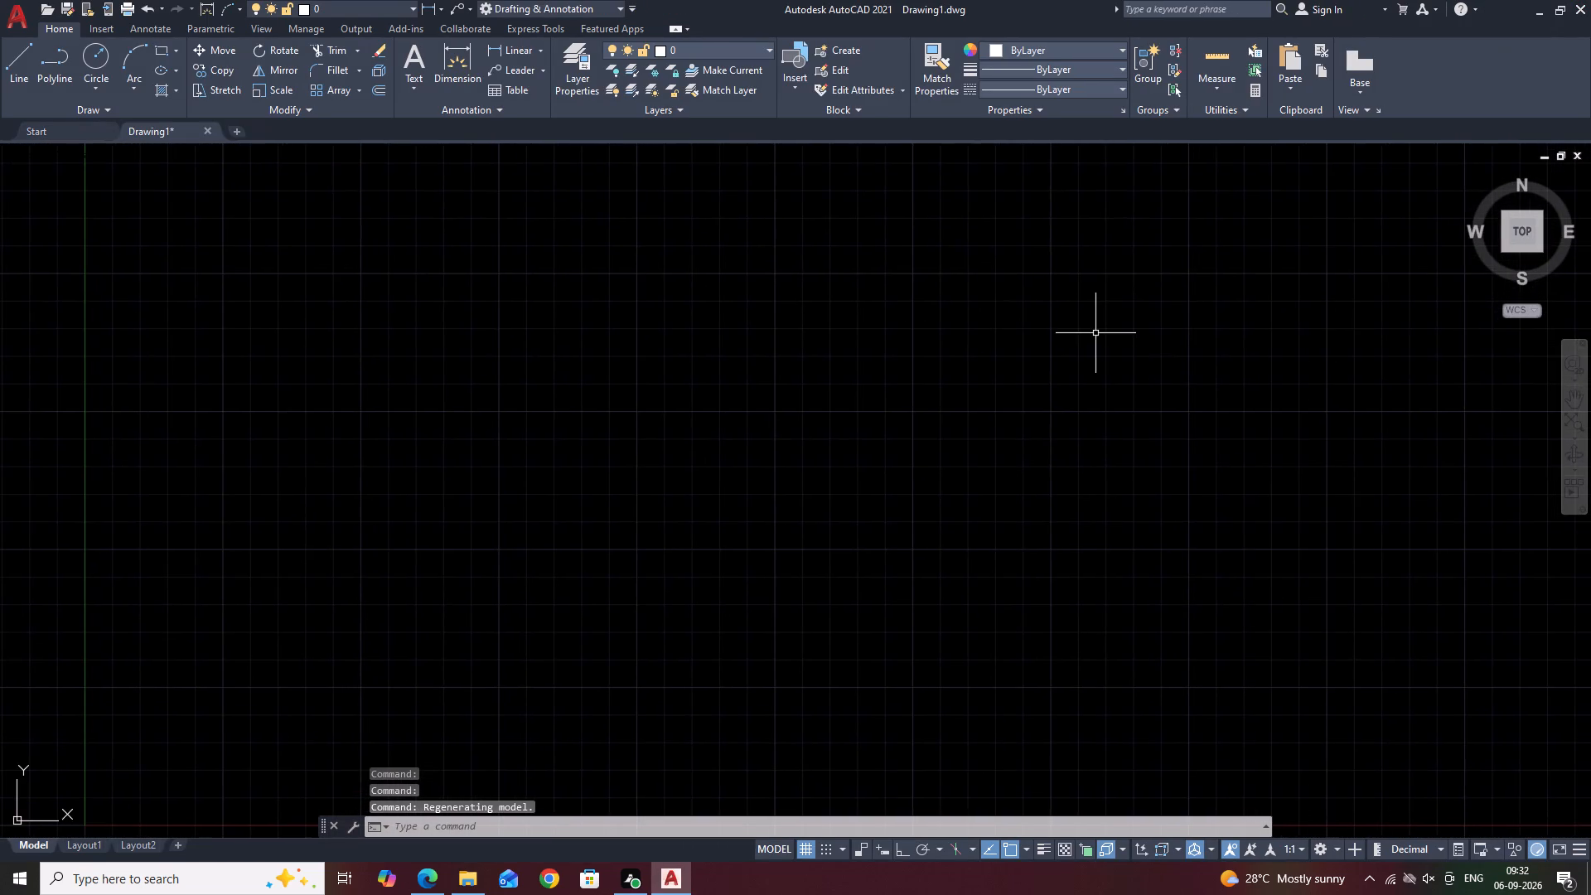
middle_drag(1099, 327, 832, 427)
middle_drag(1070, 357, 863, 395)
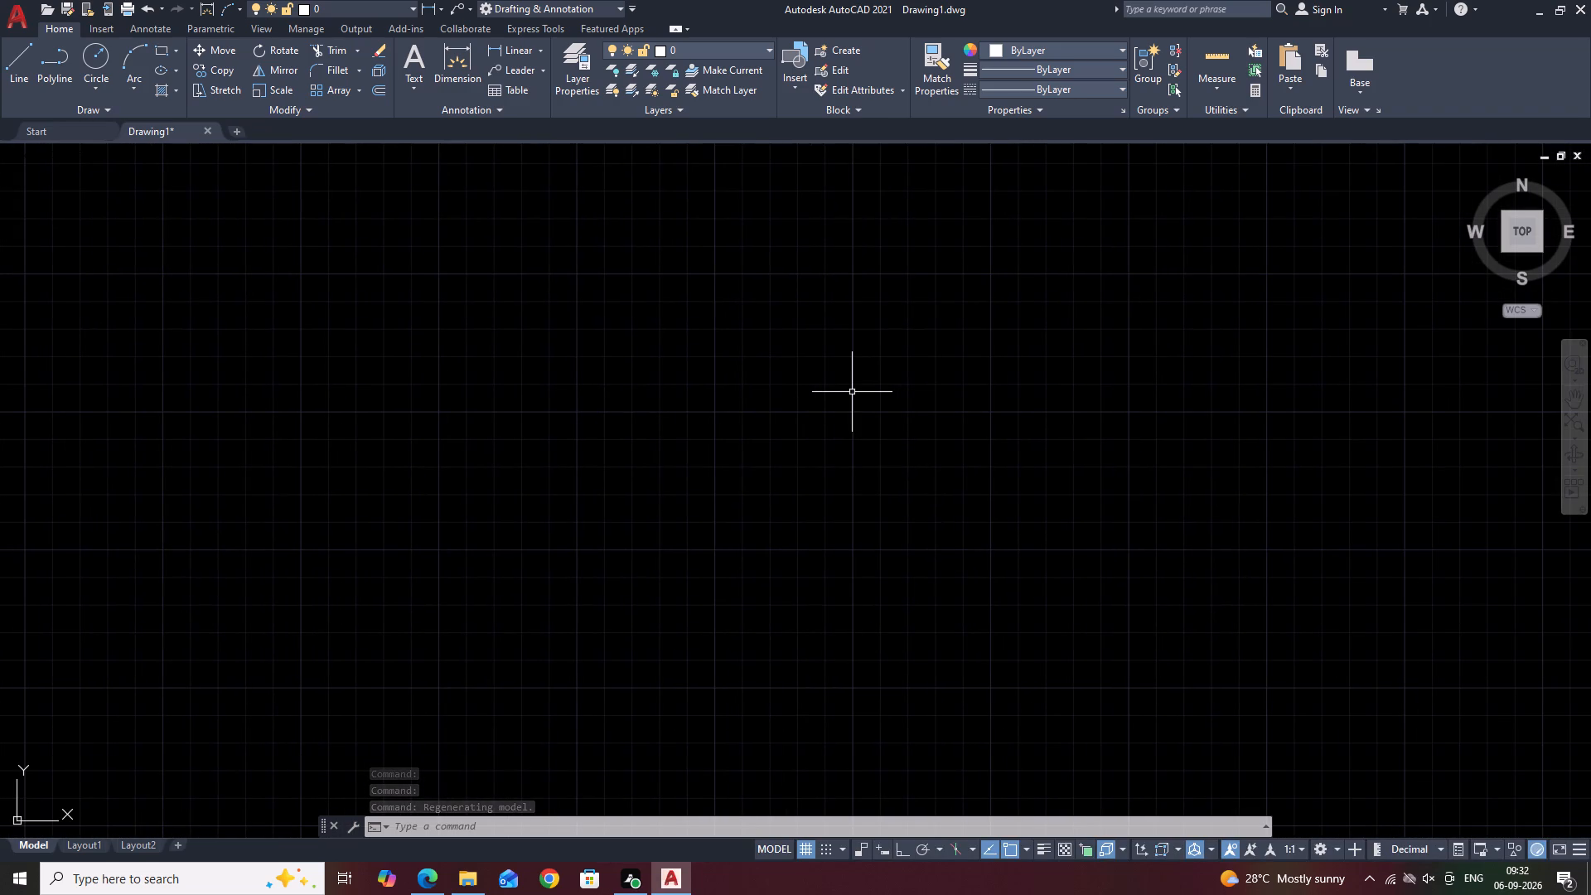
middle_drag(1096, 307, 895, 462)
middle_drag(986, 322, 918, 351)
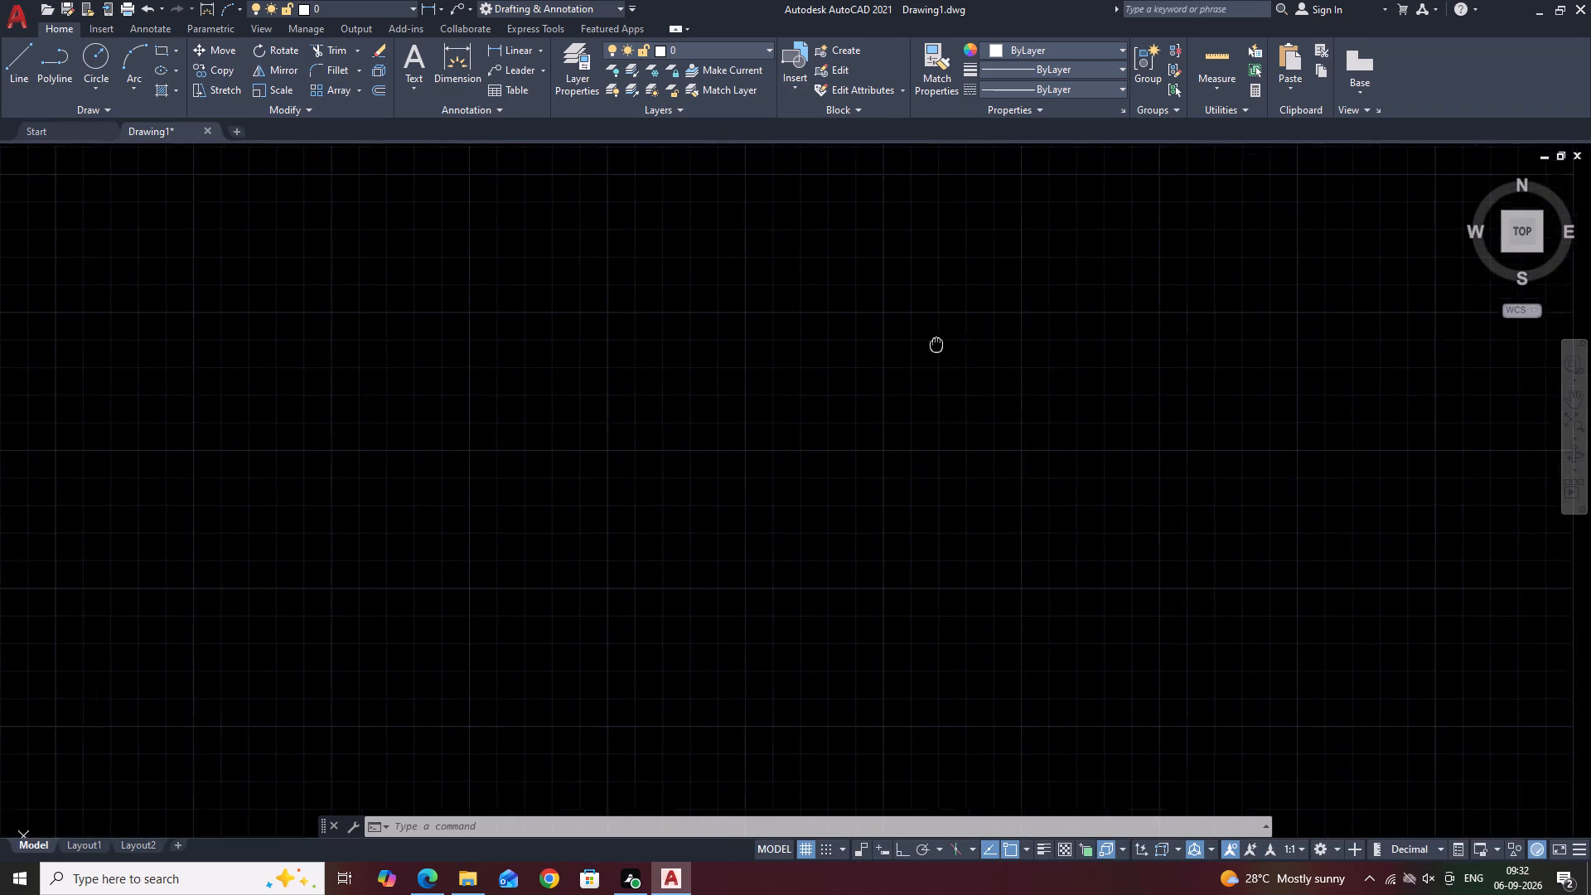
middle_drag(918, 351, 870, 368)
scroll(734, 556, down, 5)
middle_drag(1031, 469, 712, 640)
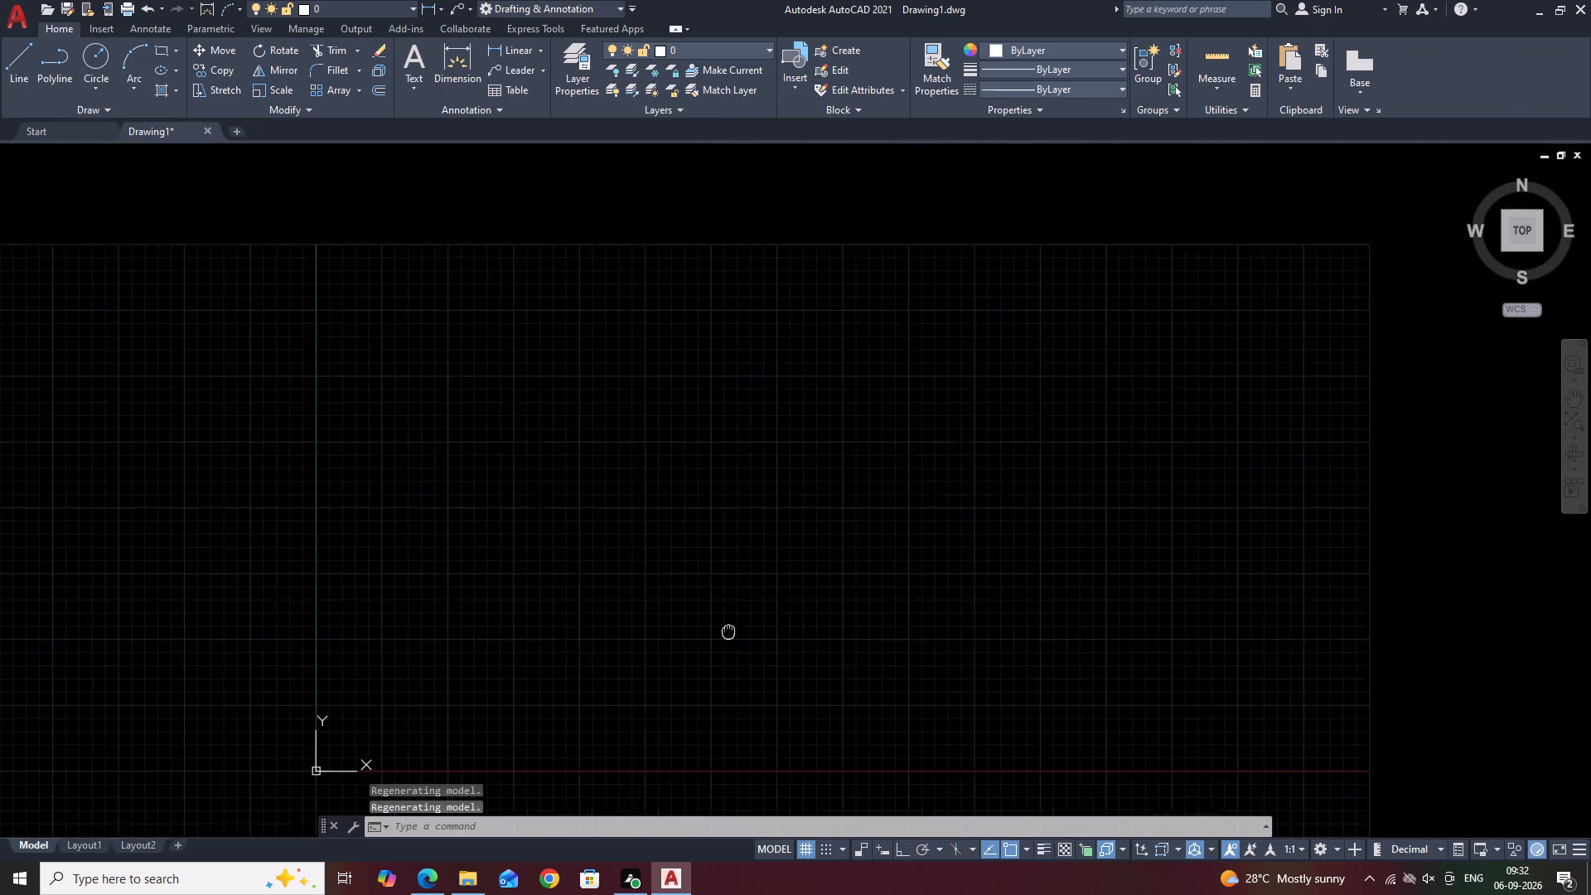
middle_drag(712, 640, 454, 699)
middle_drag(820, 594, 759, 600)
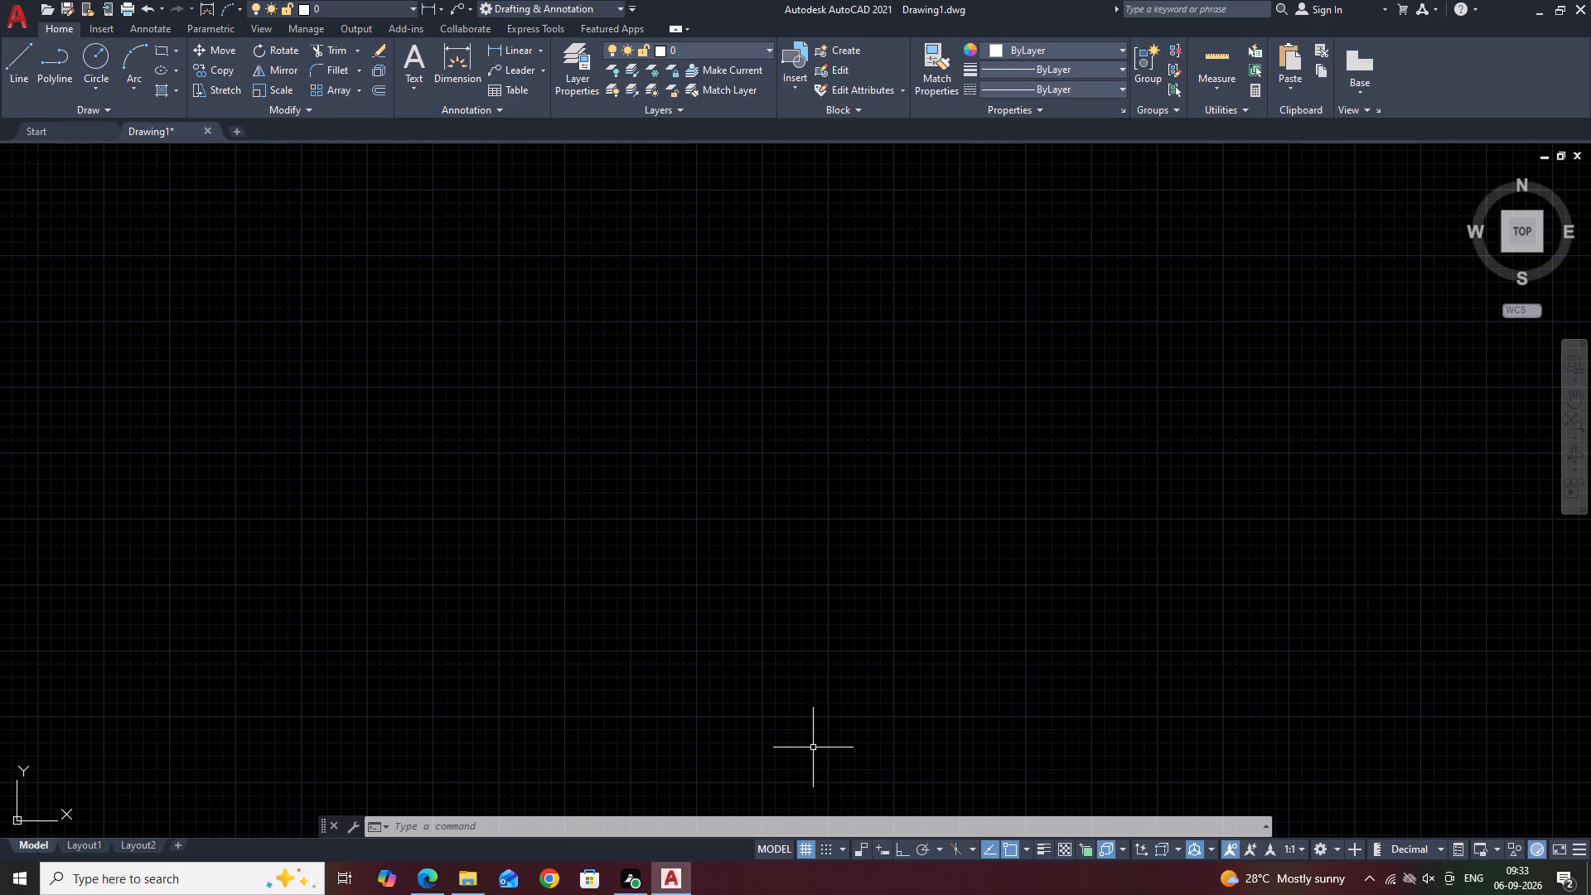
Enable maintaining a log file in the Open and Save options and apply the change.
key(o)
key(p)
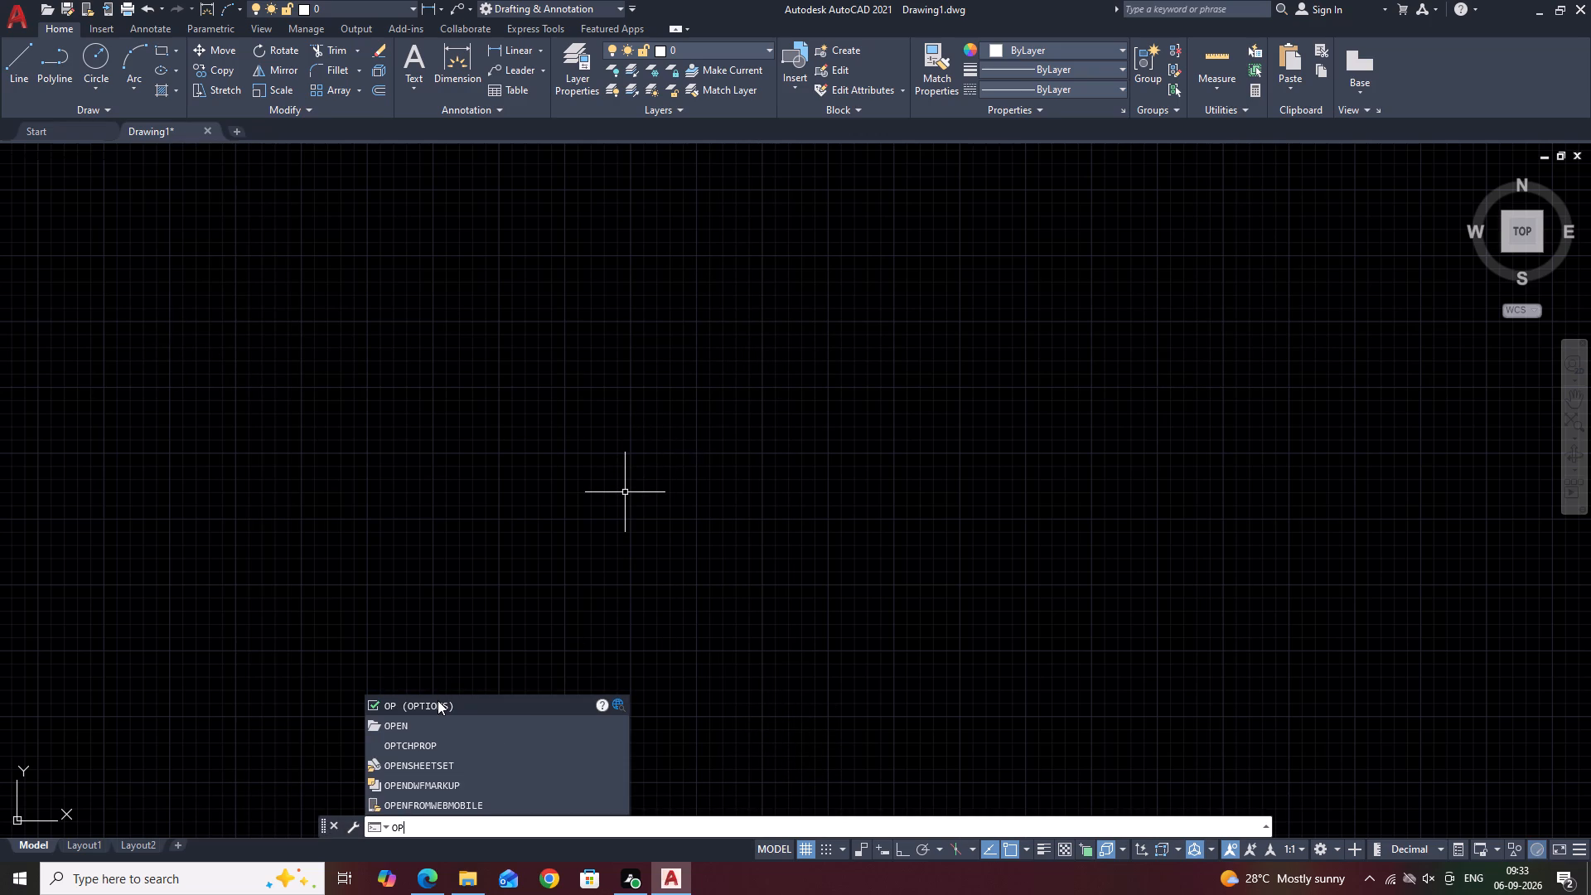
click(438, 700)
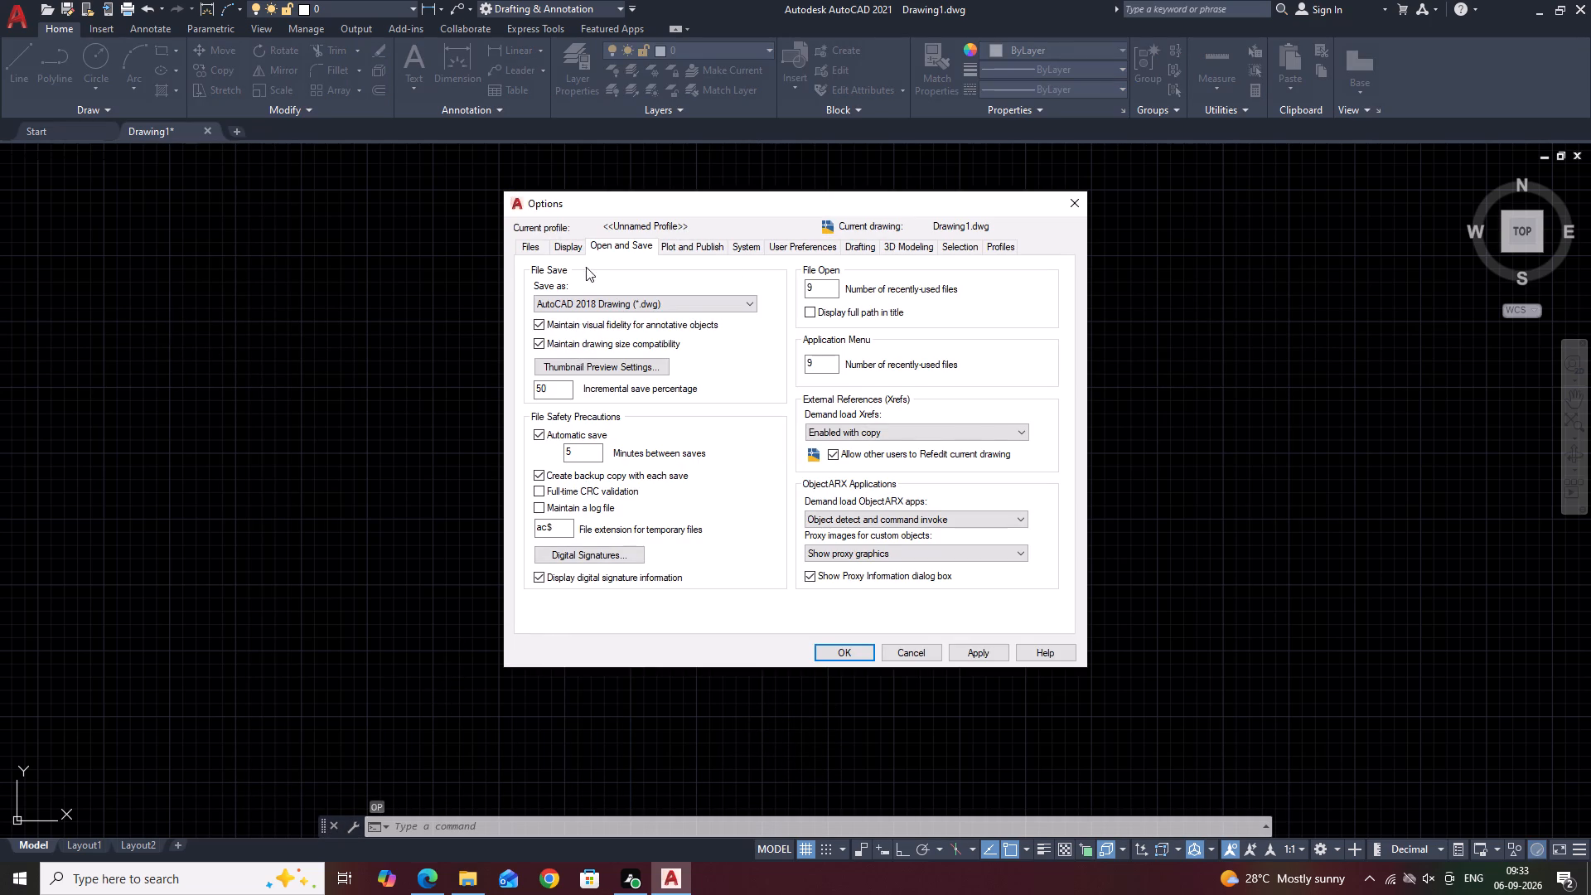
click(541, 509)
click(979, 662)
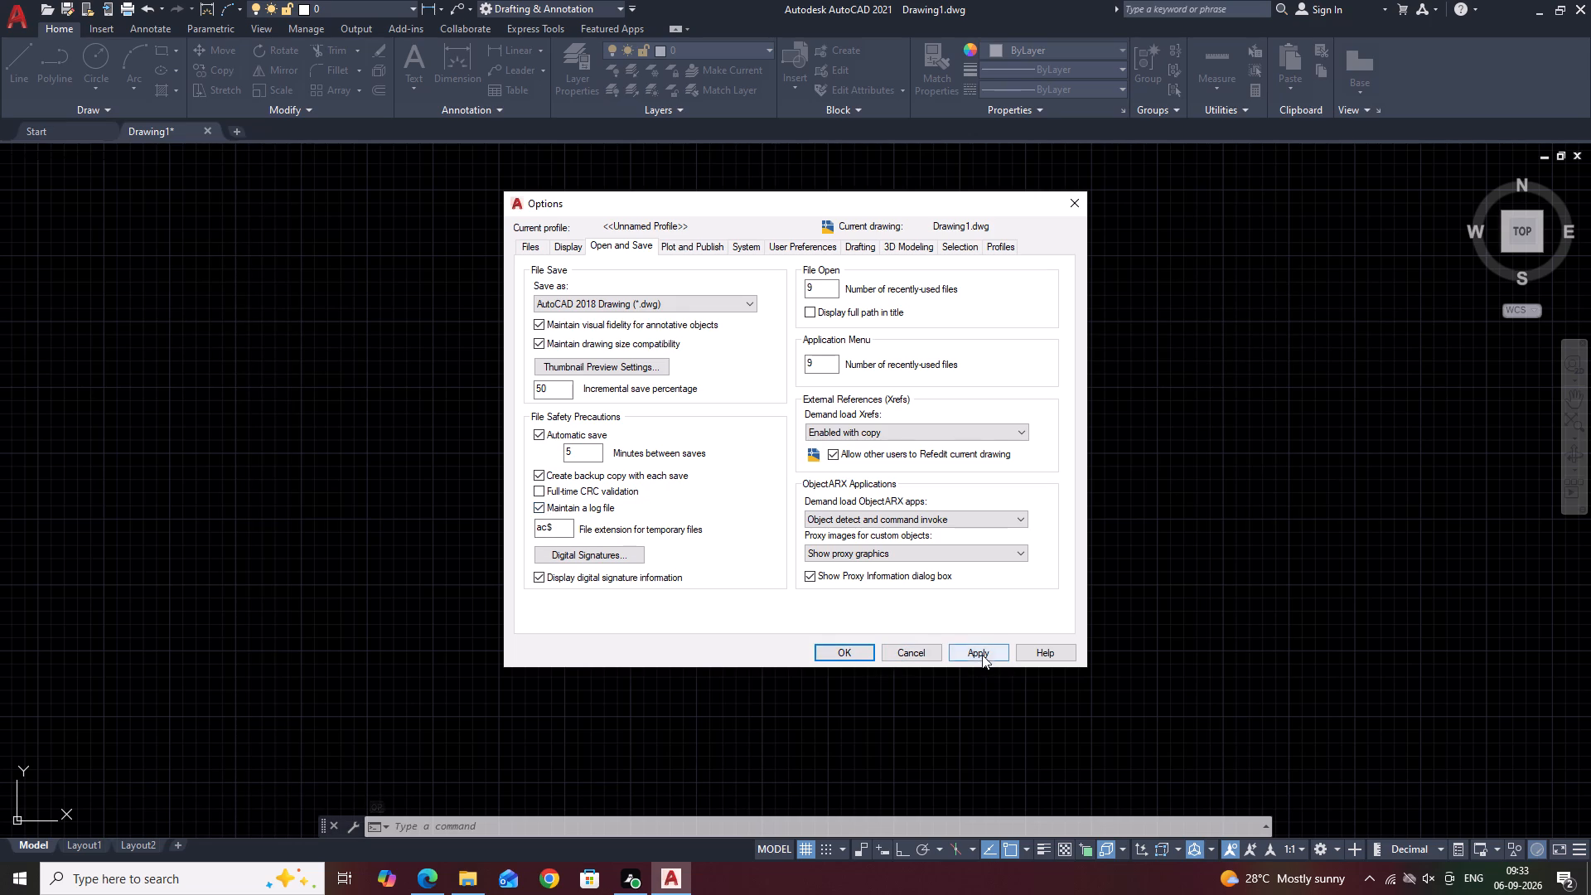
click(982, 655)
click(849, 646)
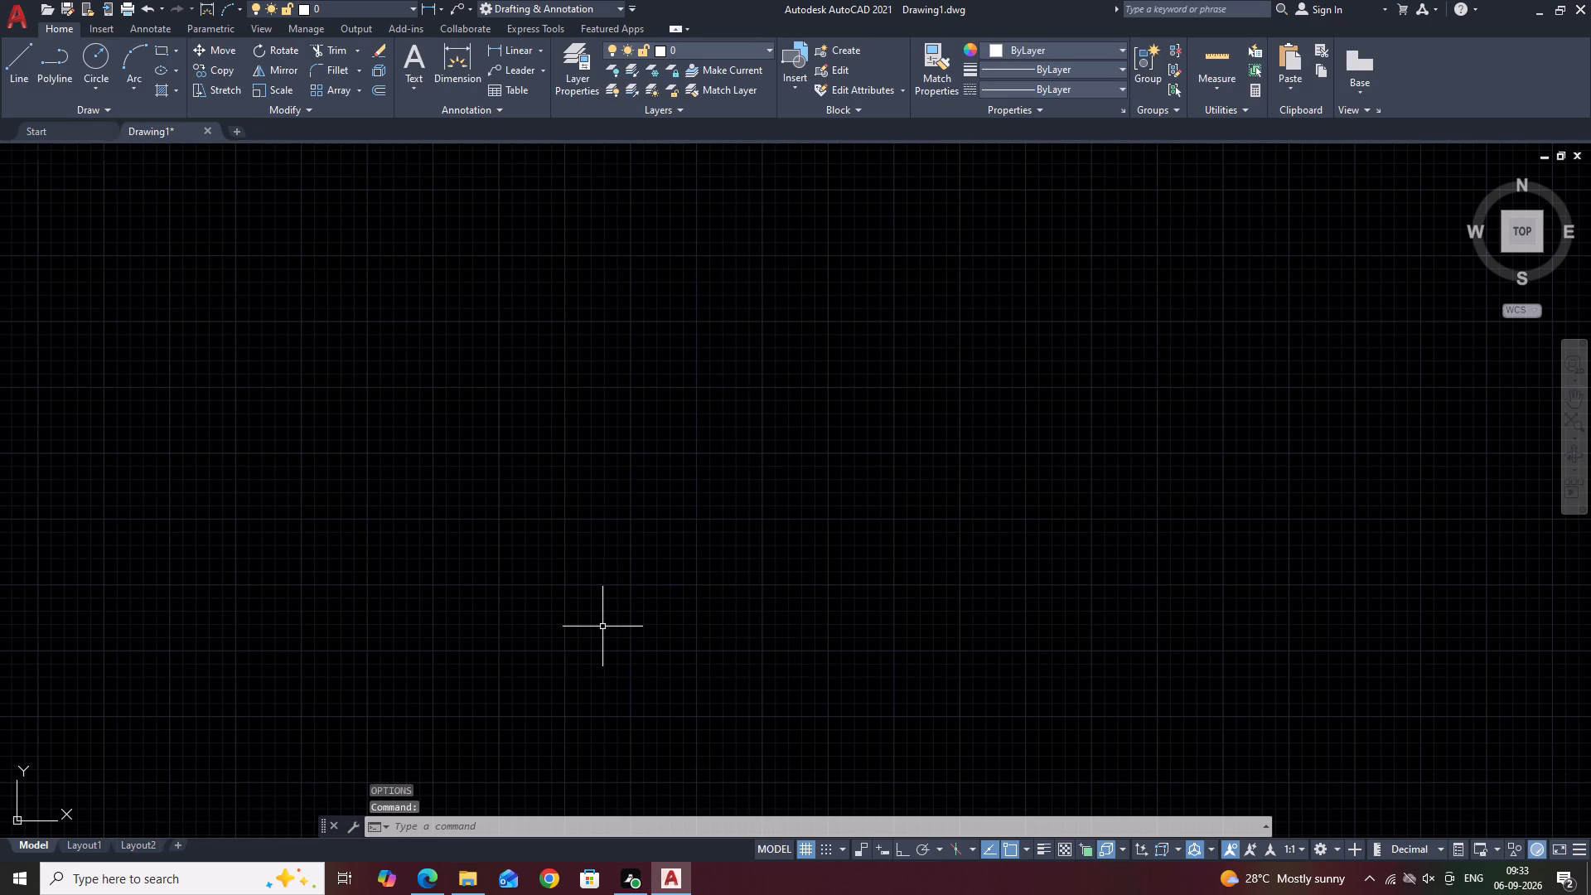
Configure the drawing units to Architectural length with 0'-0 1/2" precision and Inches as the insertion scale.
key(u)
key(n)
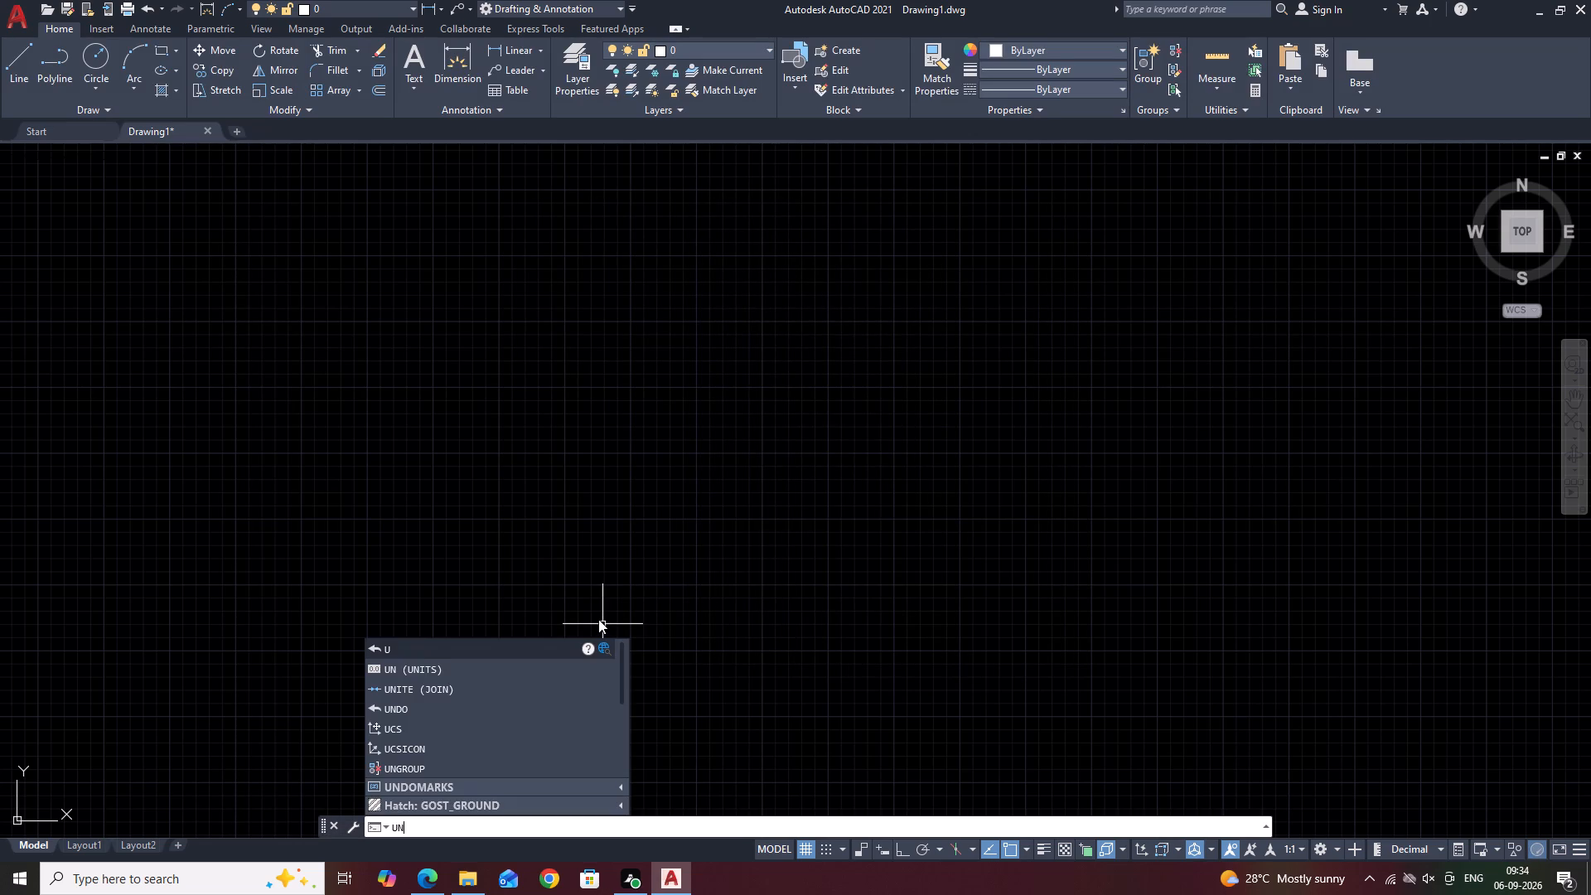
click(547, 646)
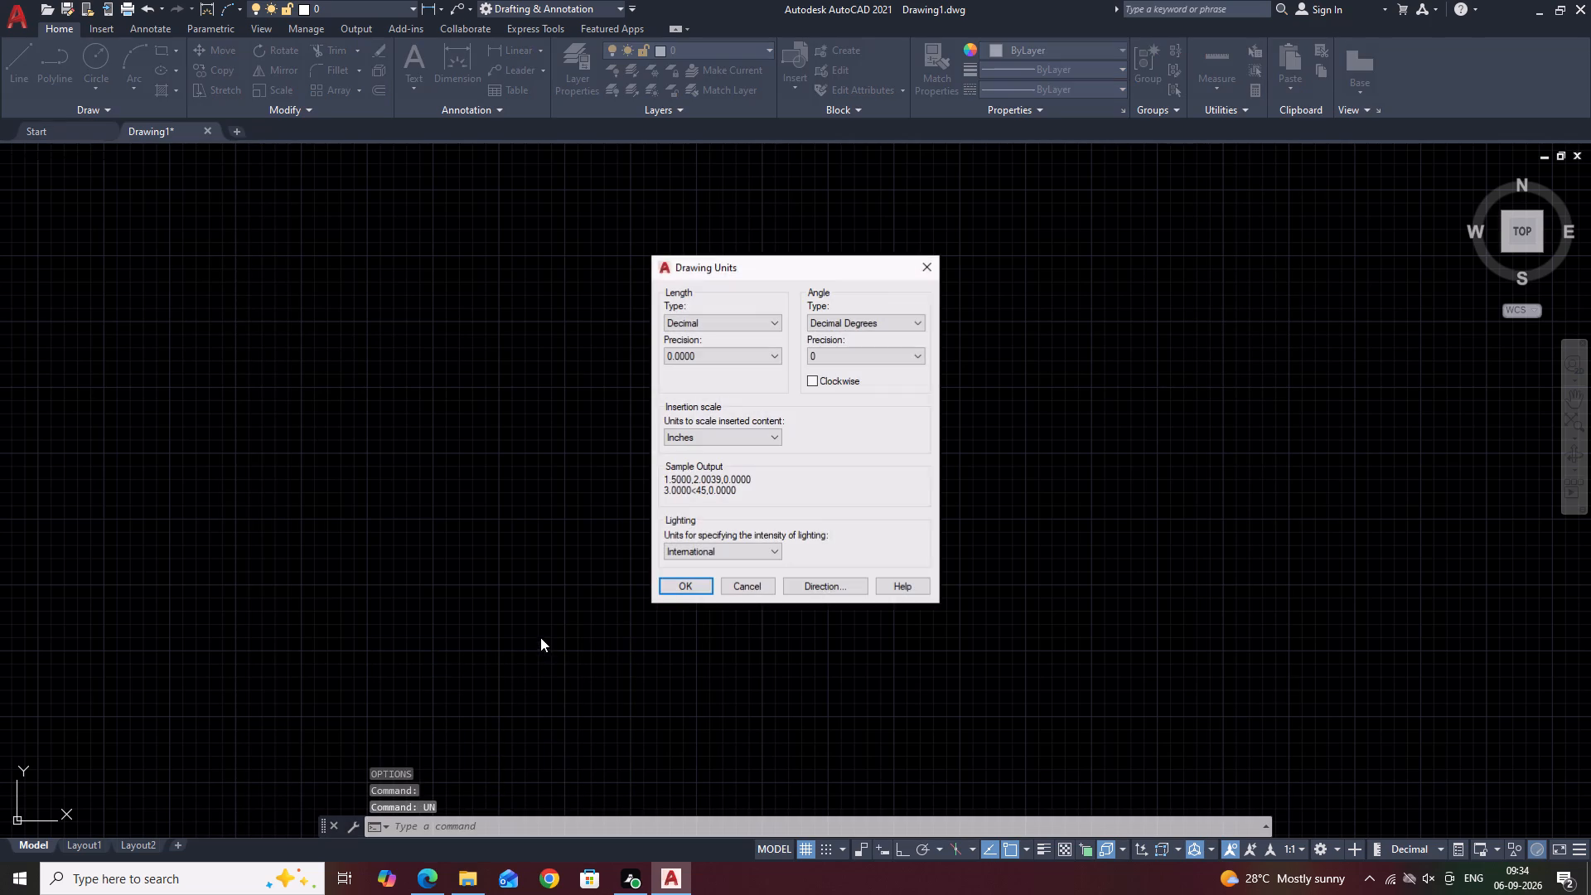
click(753, 325)
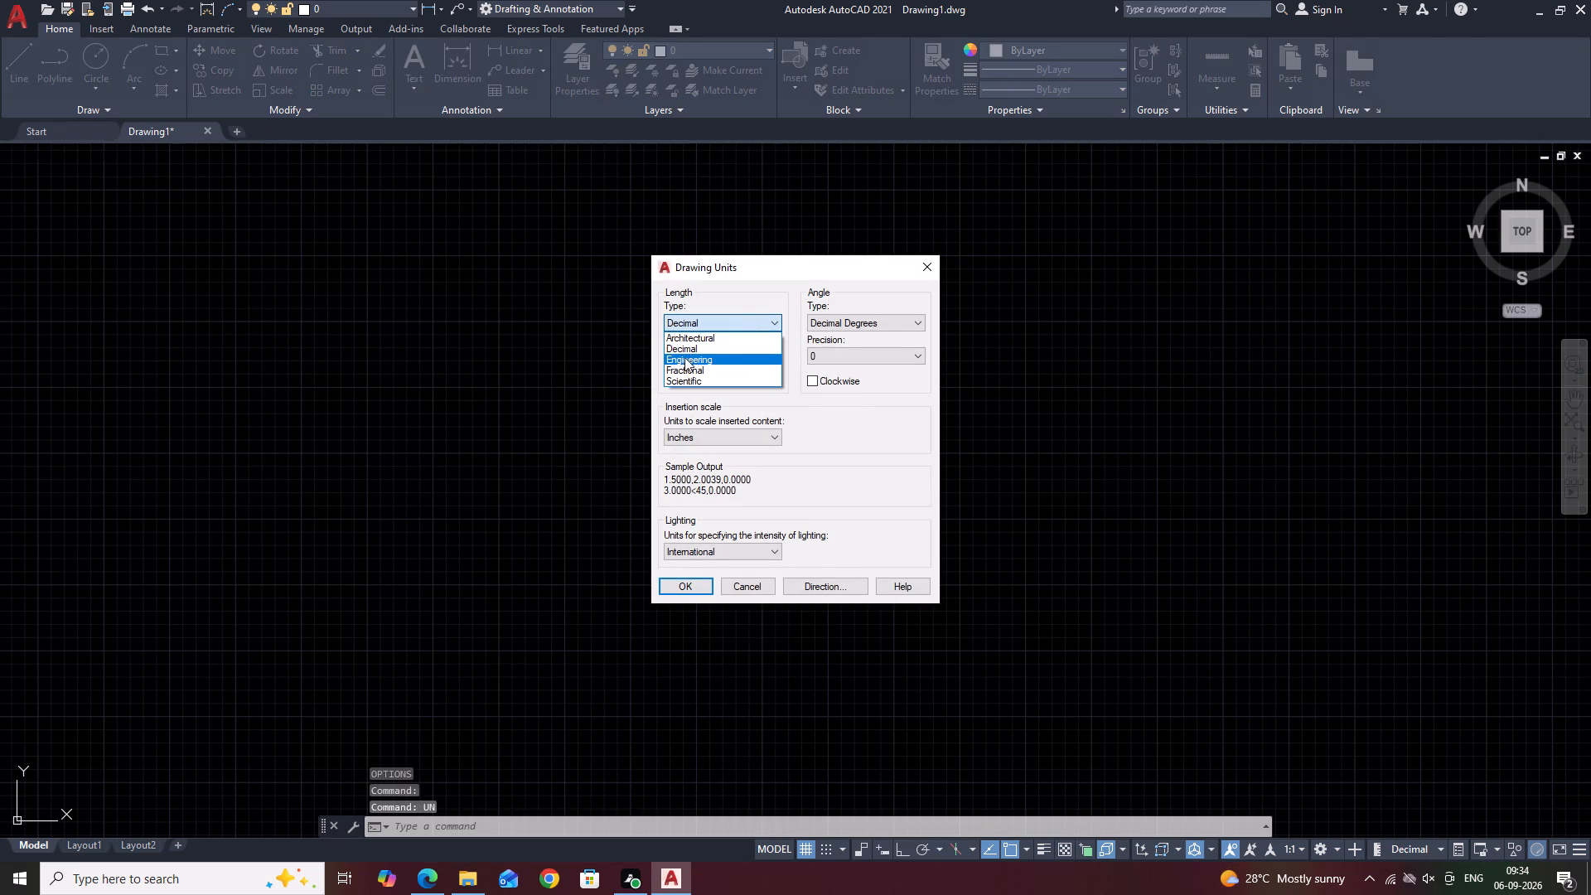
click(684, 360)
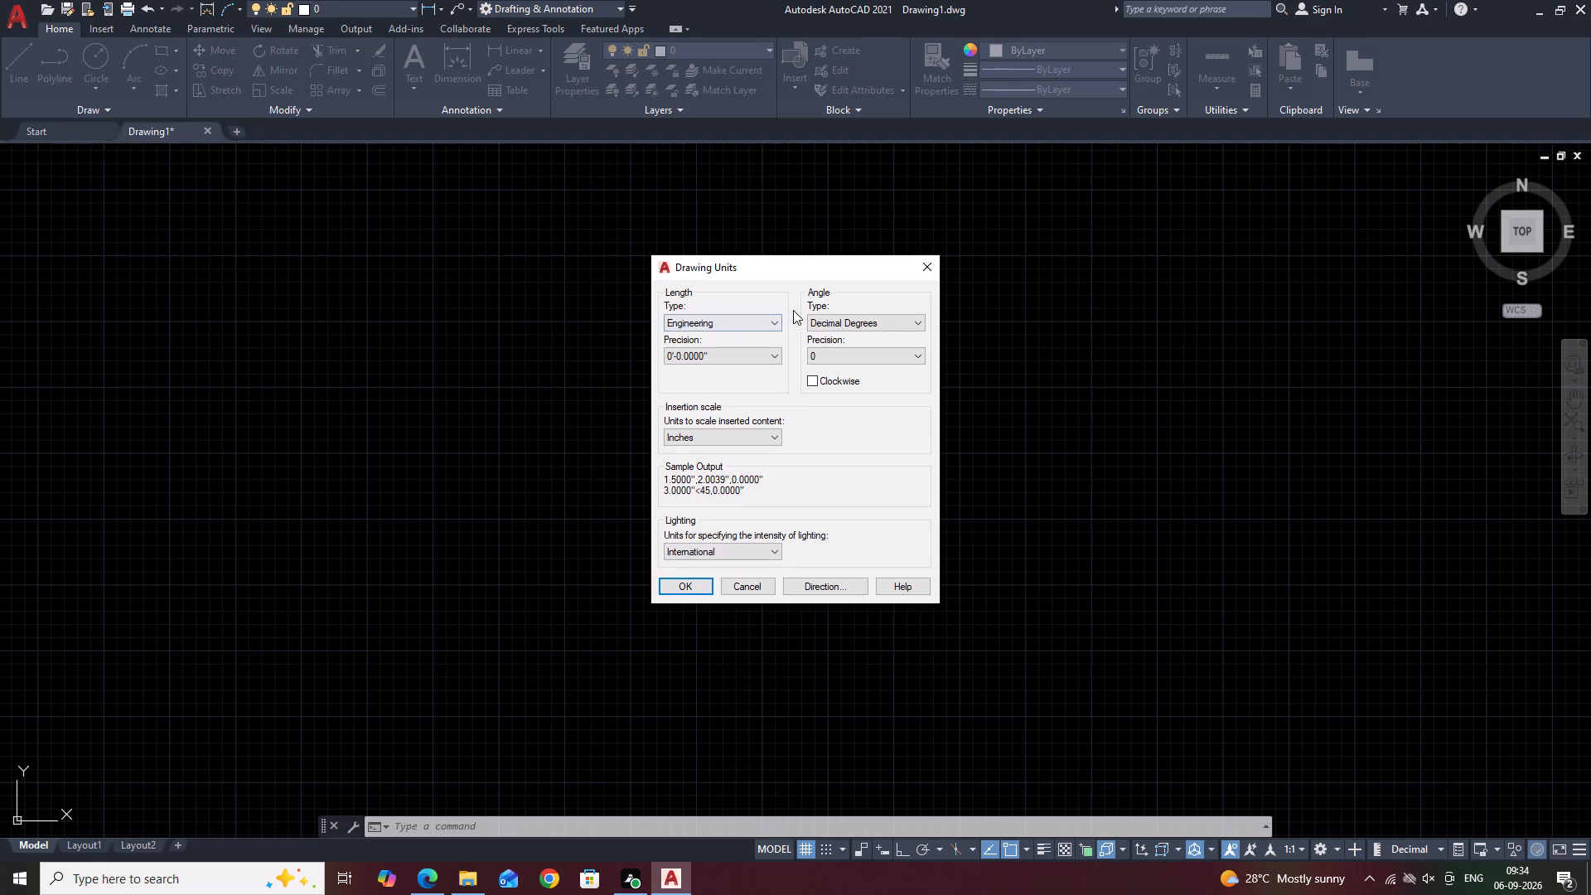
click(766, 325)
click(728, 340)
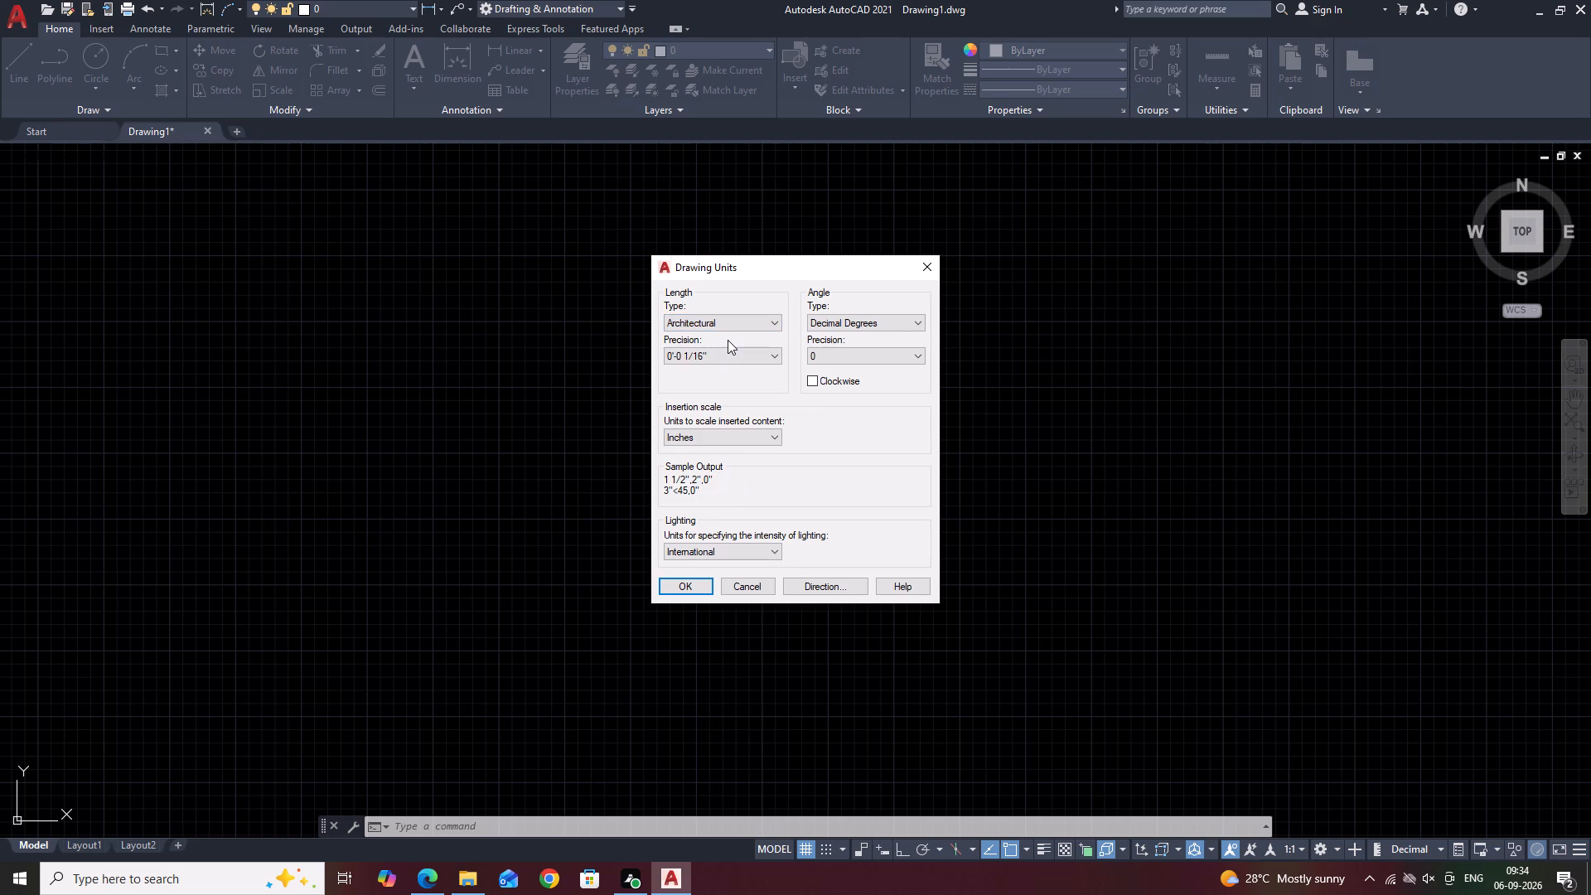
click(730, 351)
click(725, 377)
click(728, 435)
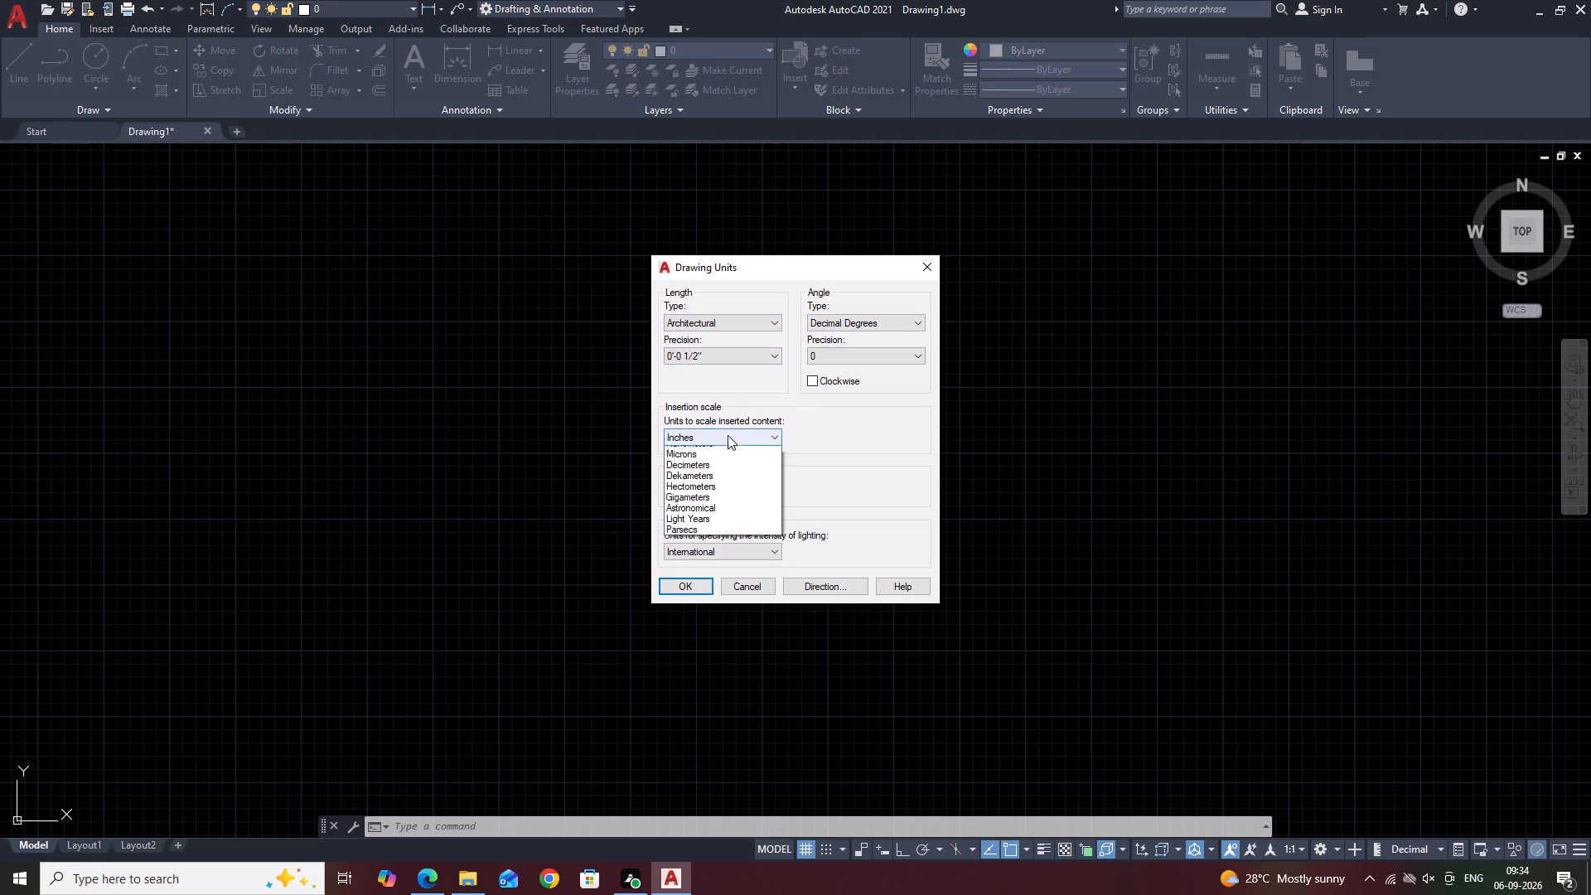
click(728, 443)
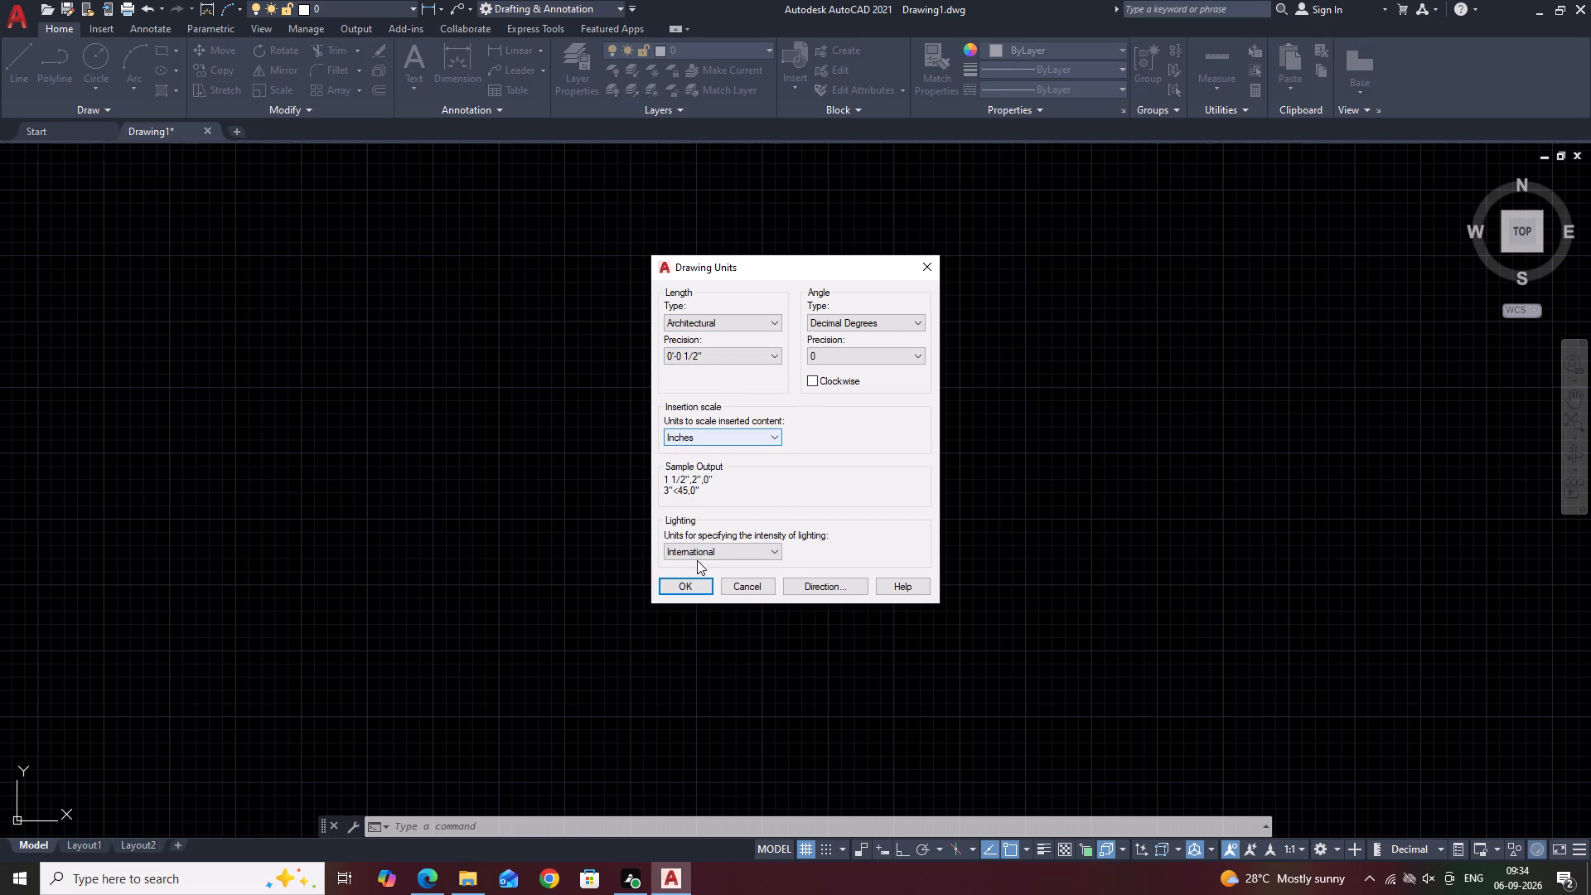
click(695, 583)
Modify the Standard dimension style's primary units to Architectural format with 0'-0 1/2" precision and set the style current.
key(d)
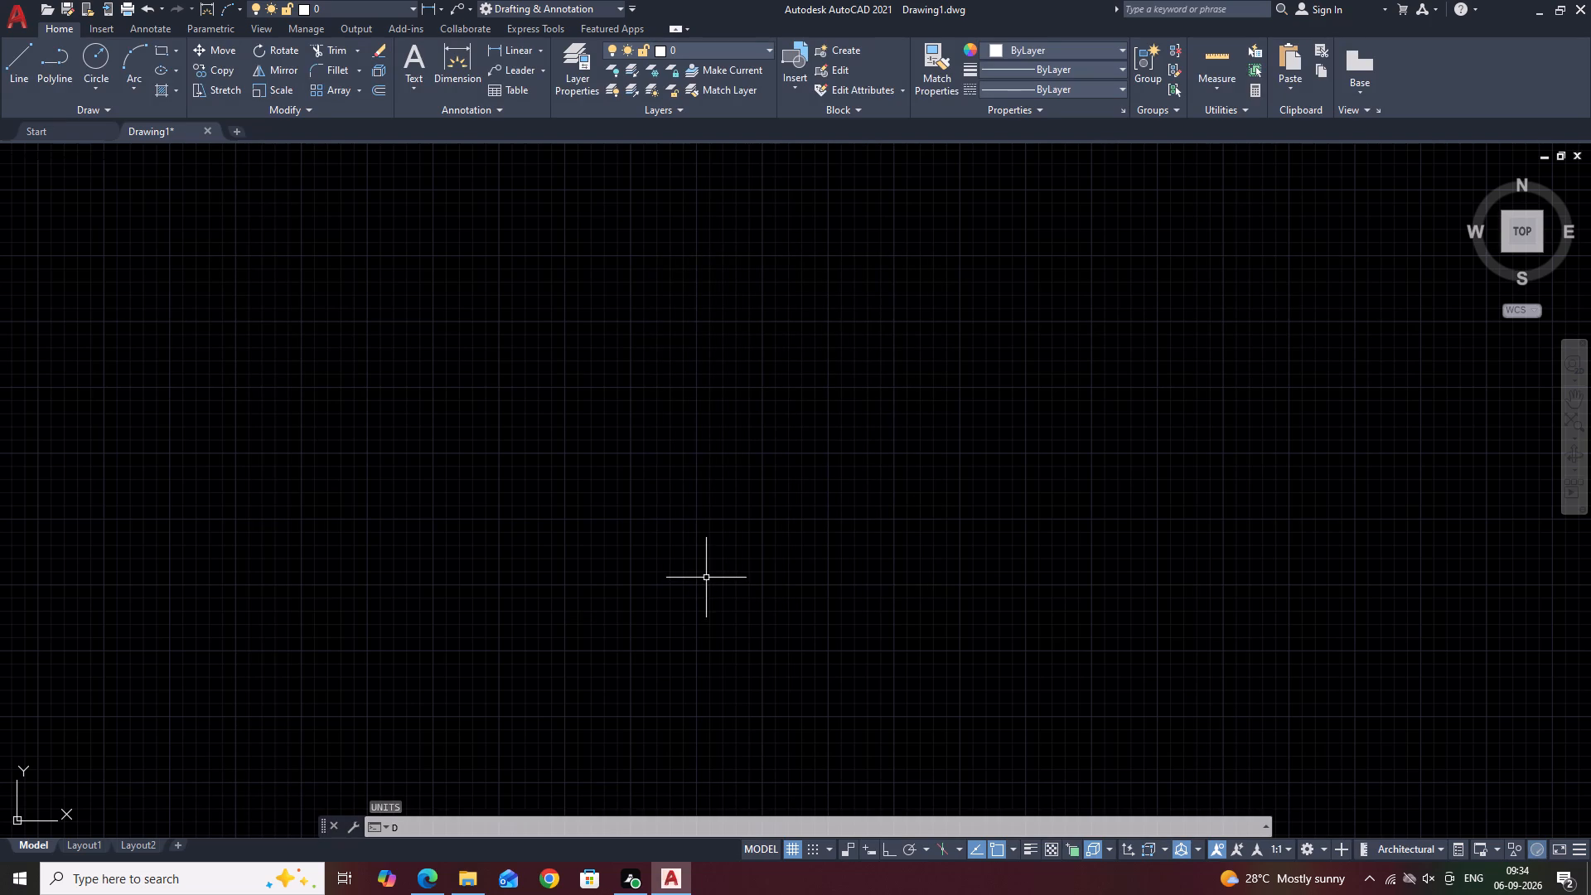
key(space)
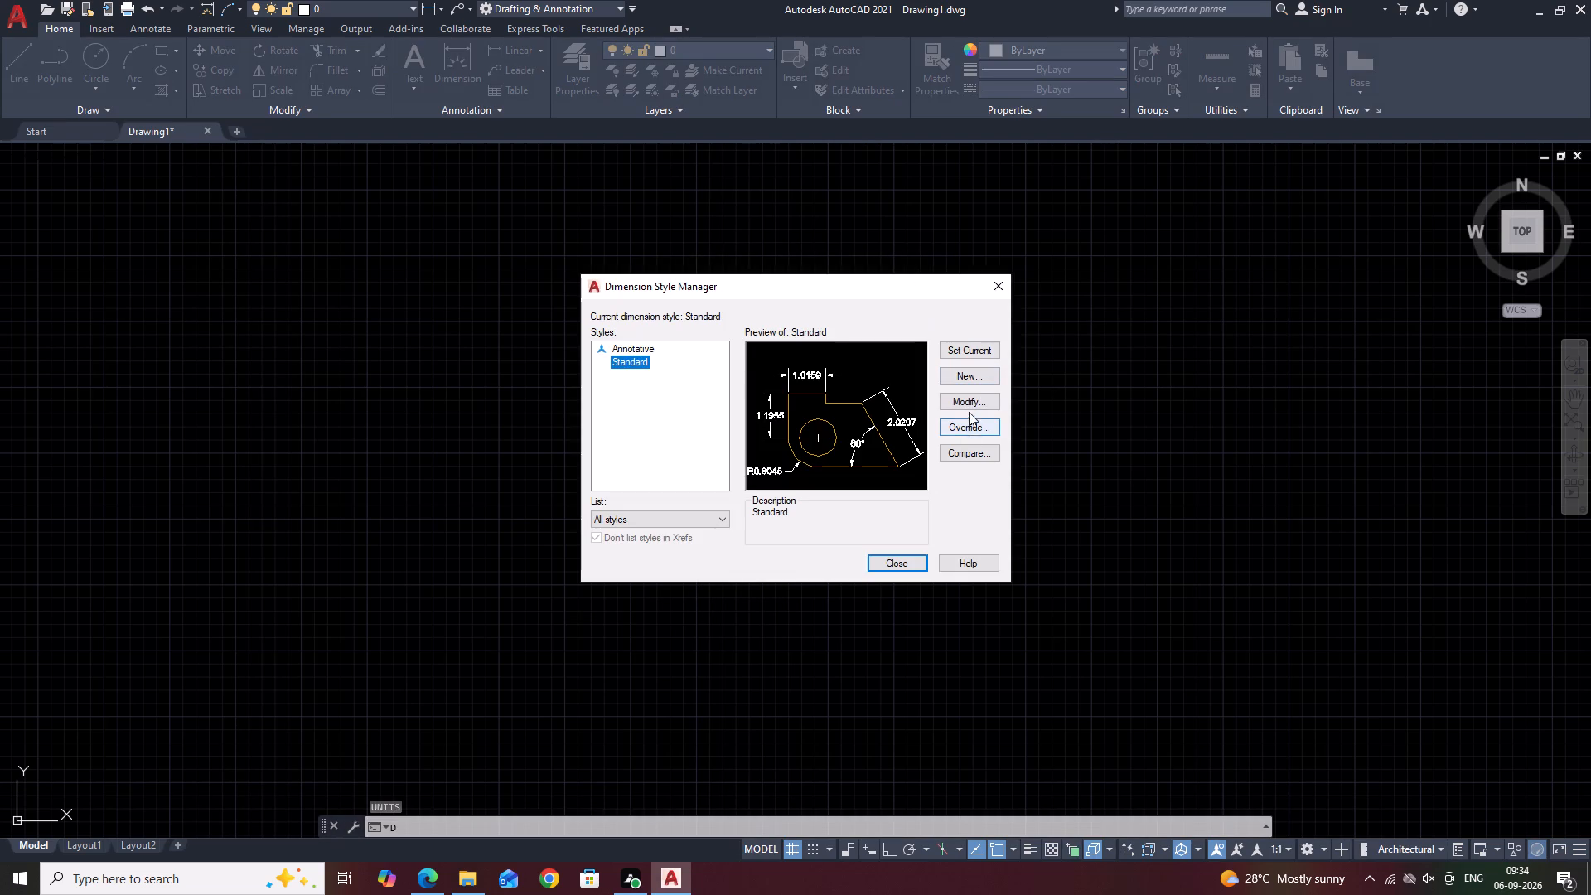
click(977, 402)
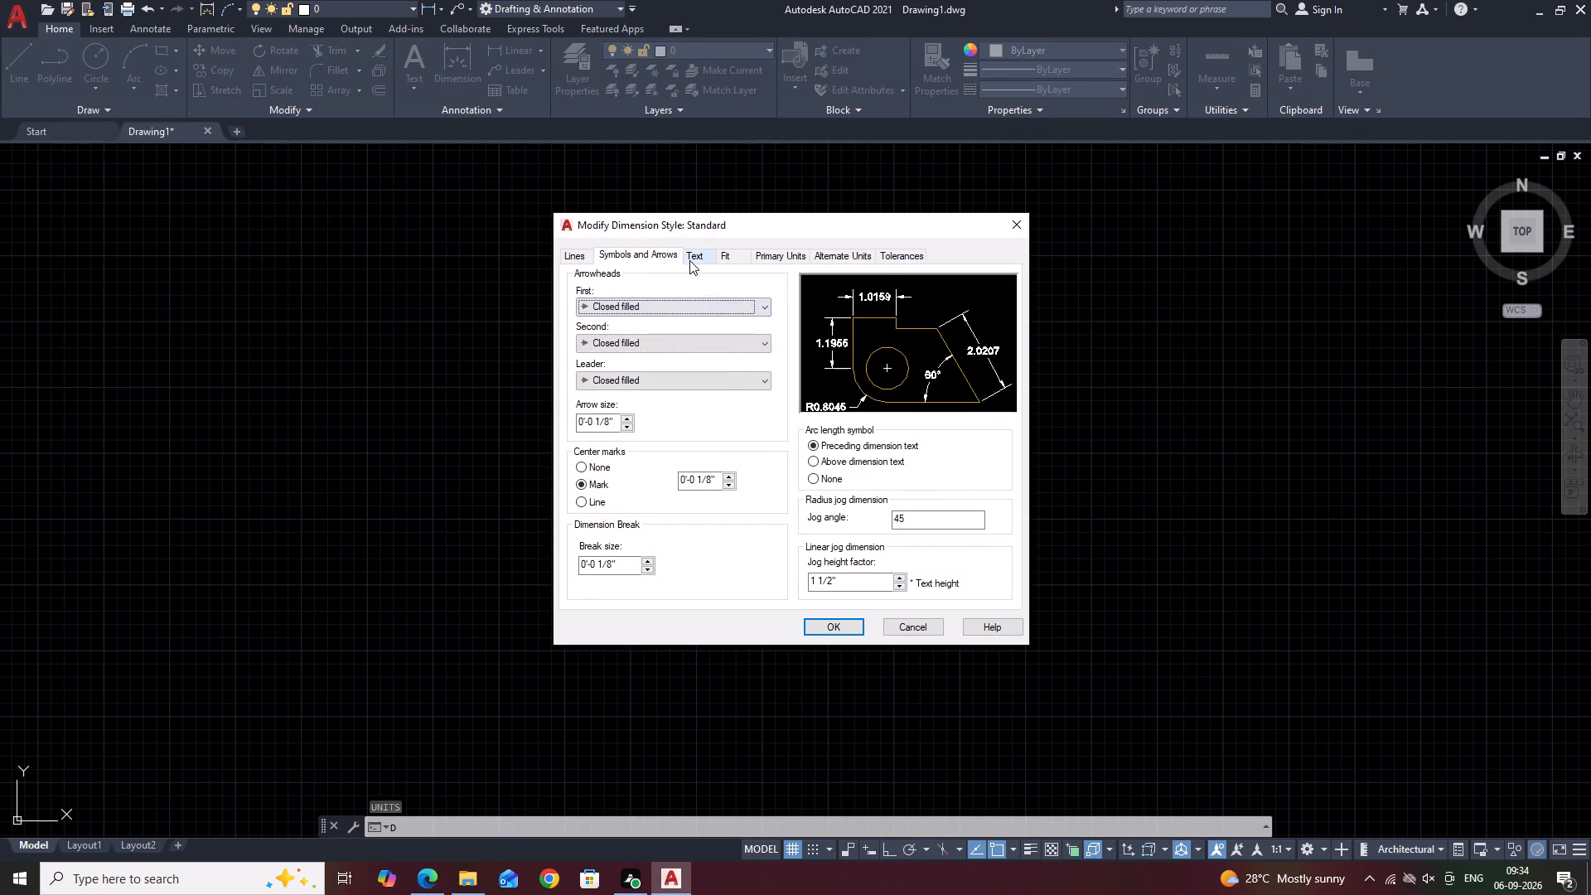
click(689, 260)
click(778, 255)
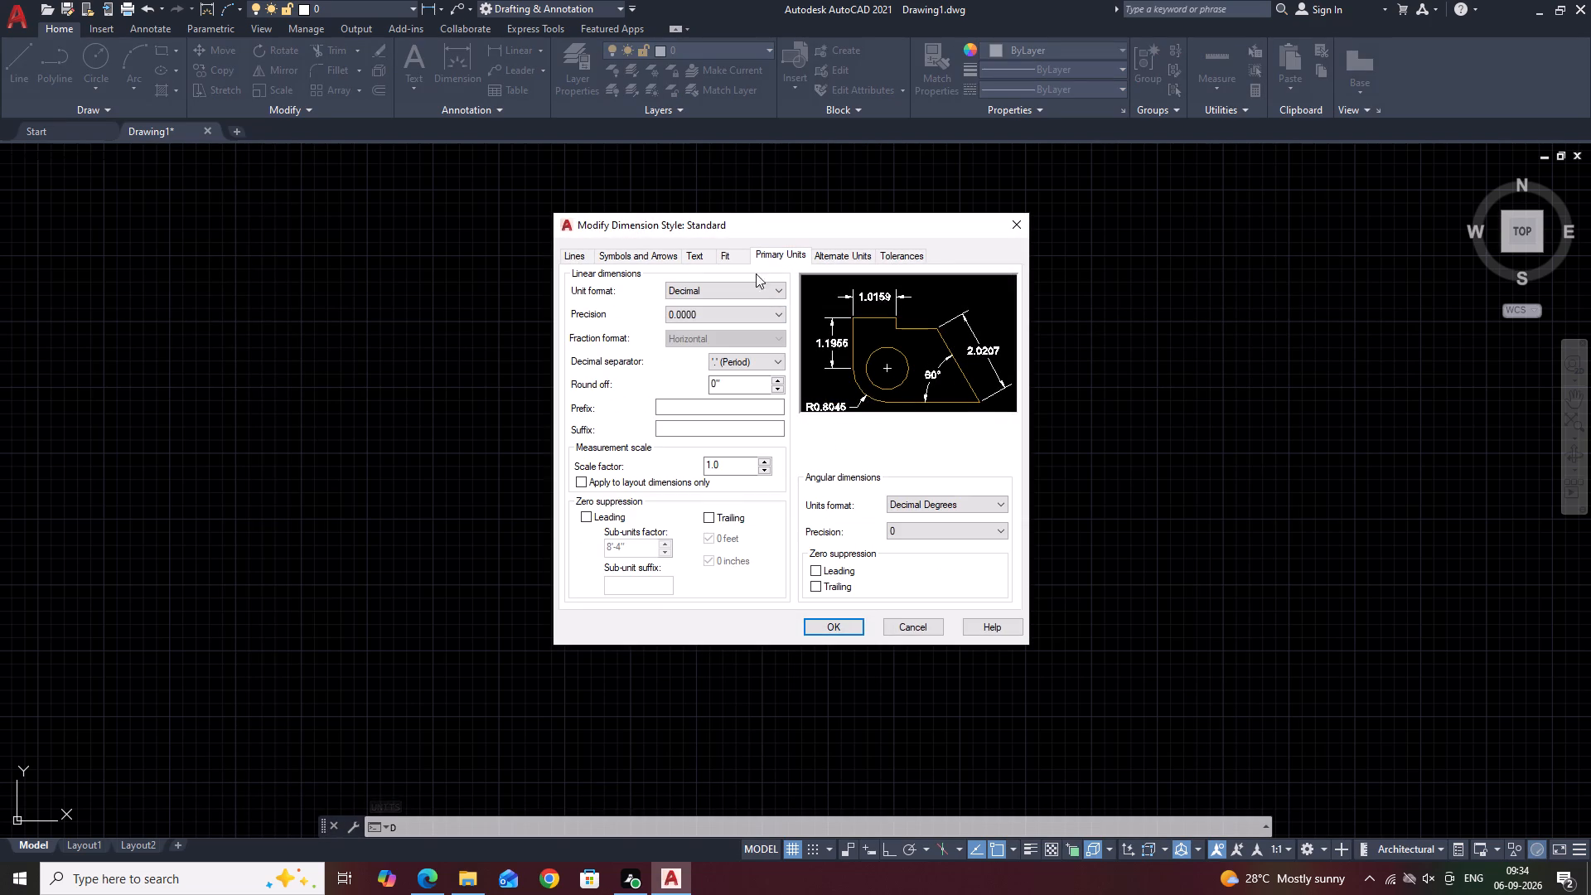
click(749, 281)
click(752, 285)
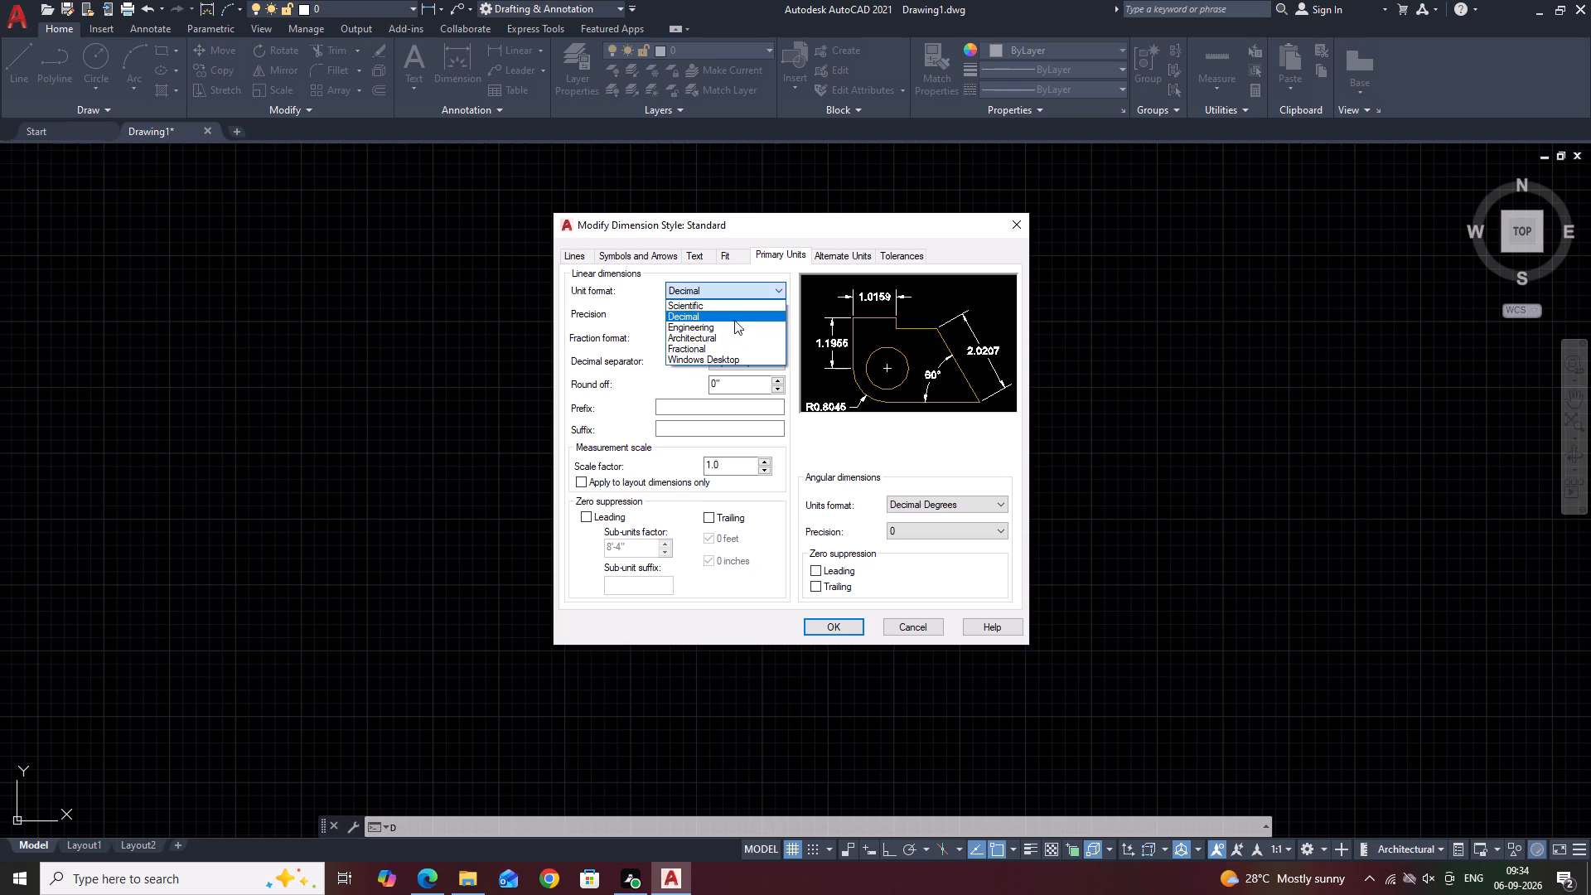
click(728, 338)
click(759, 314)
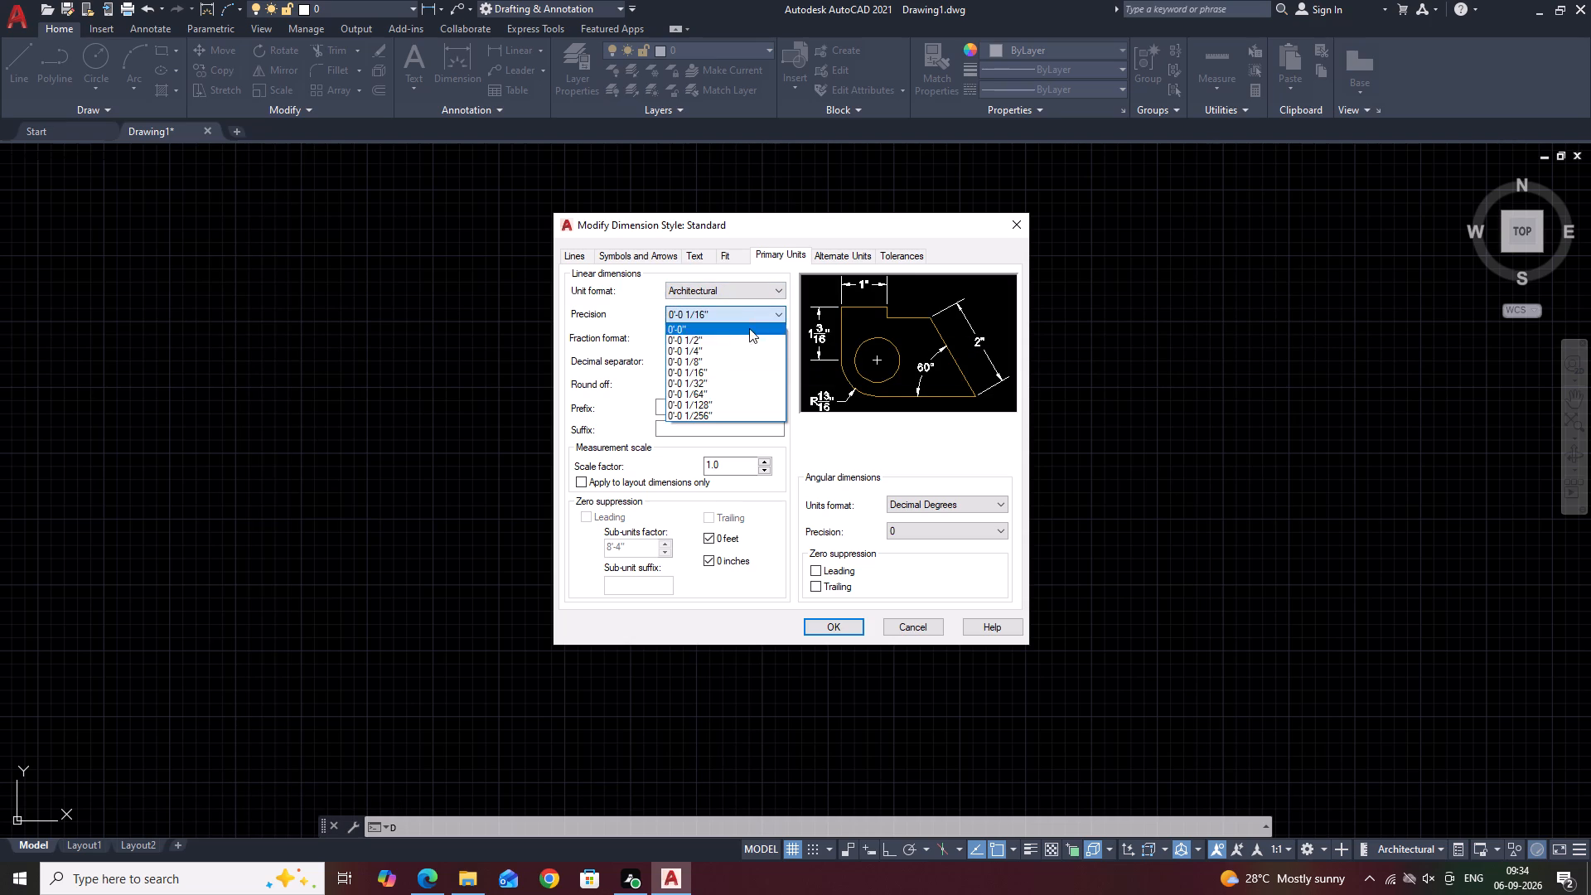
click(738, 339)
drag(839, 633, 848, 635)
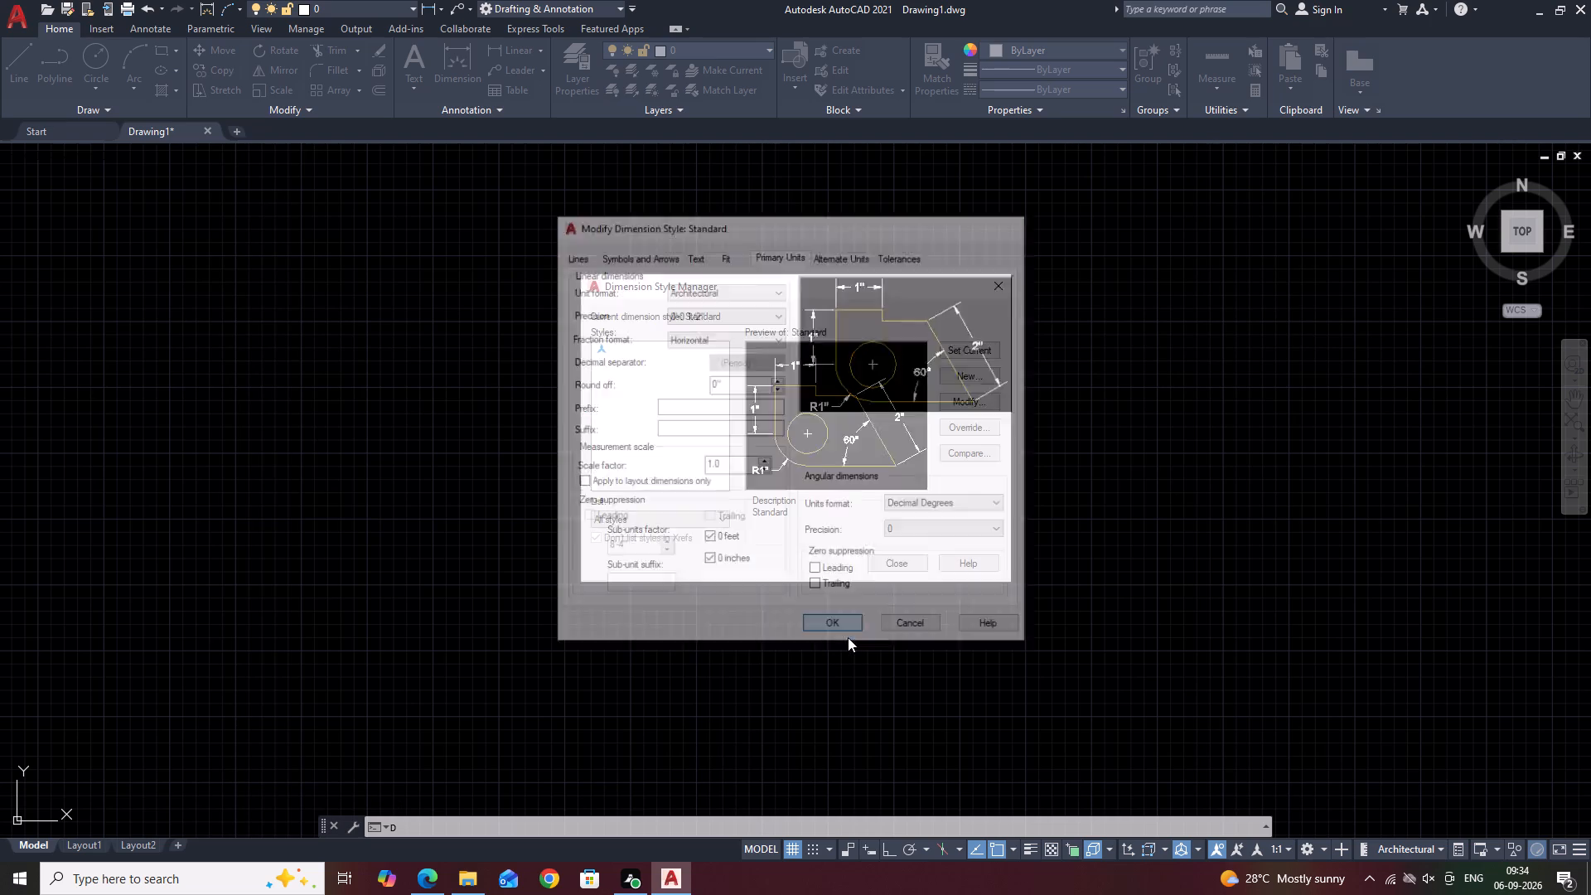
click(979, 342)
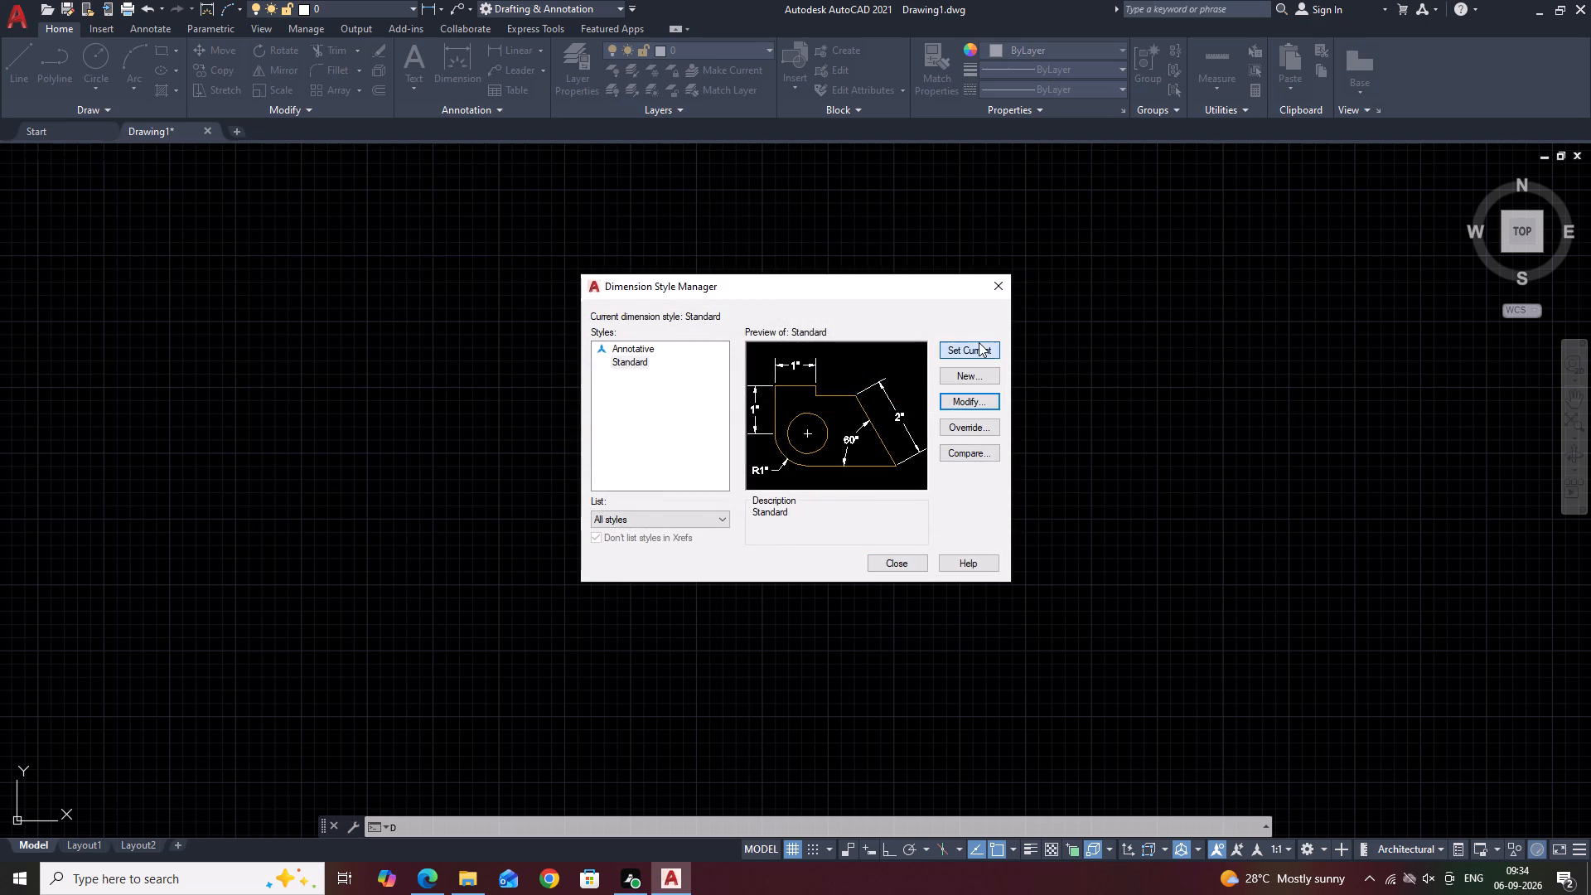
click(987, 286)
Save the drawing as KITCHEN in the MANISHA folder on the Desktop.
middle_drag(1115, 279, 916, 417)
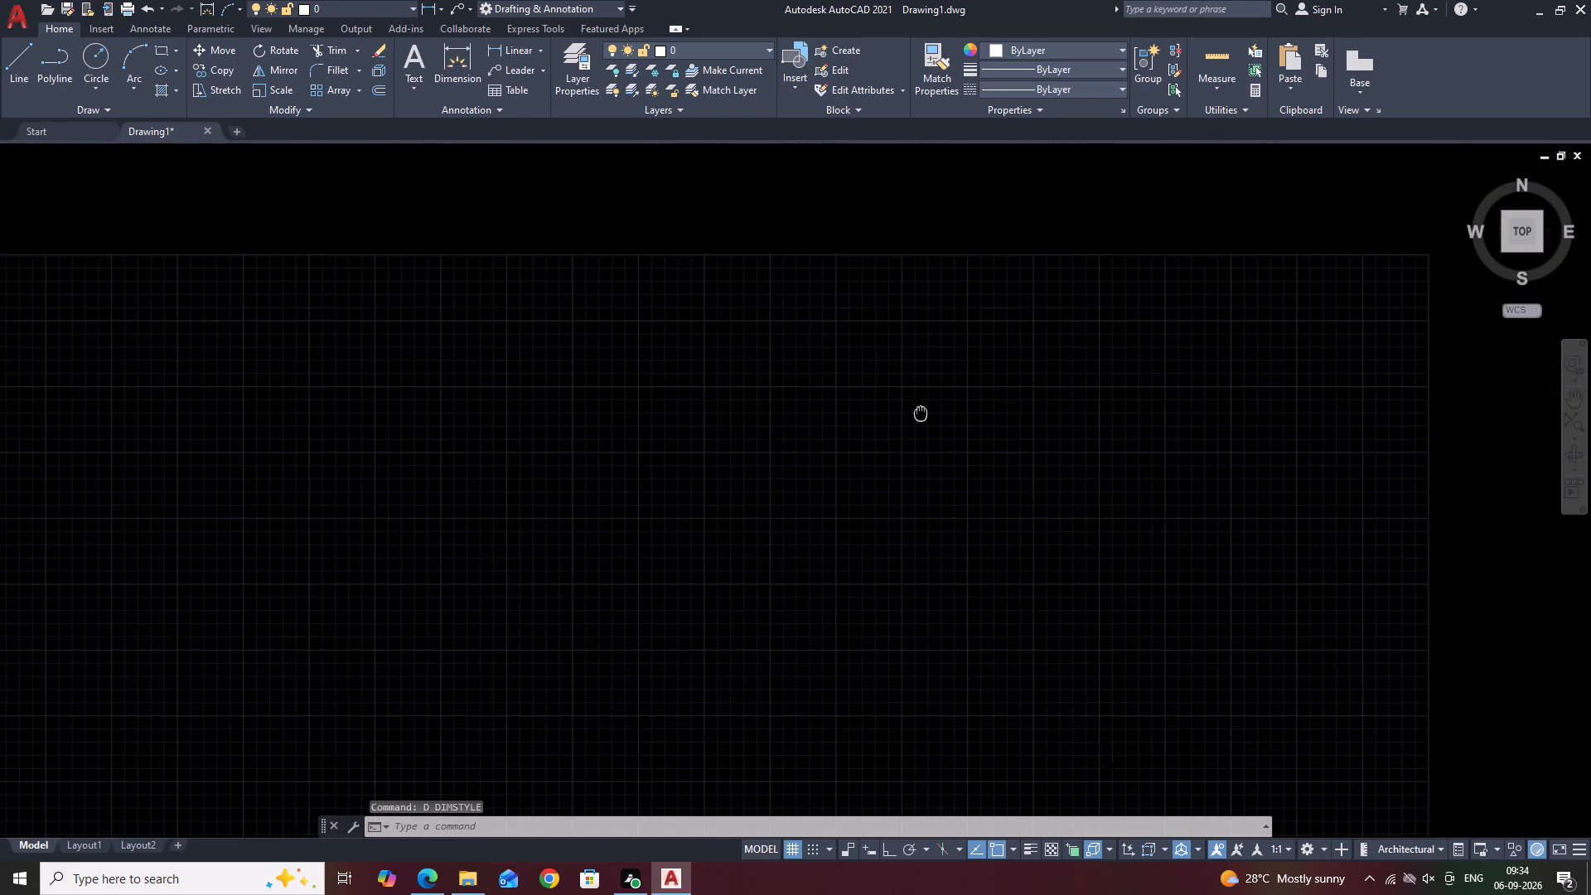
middle_drag(916, 417, 874, 436)
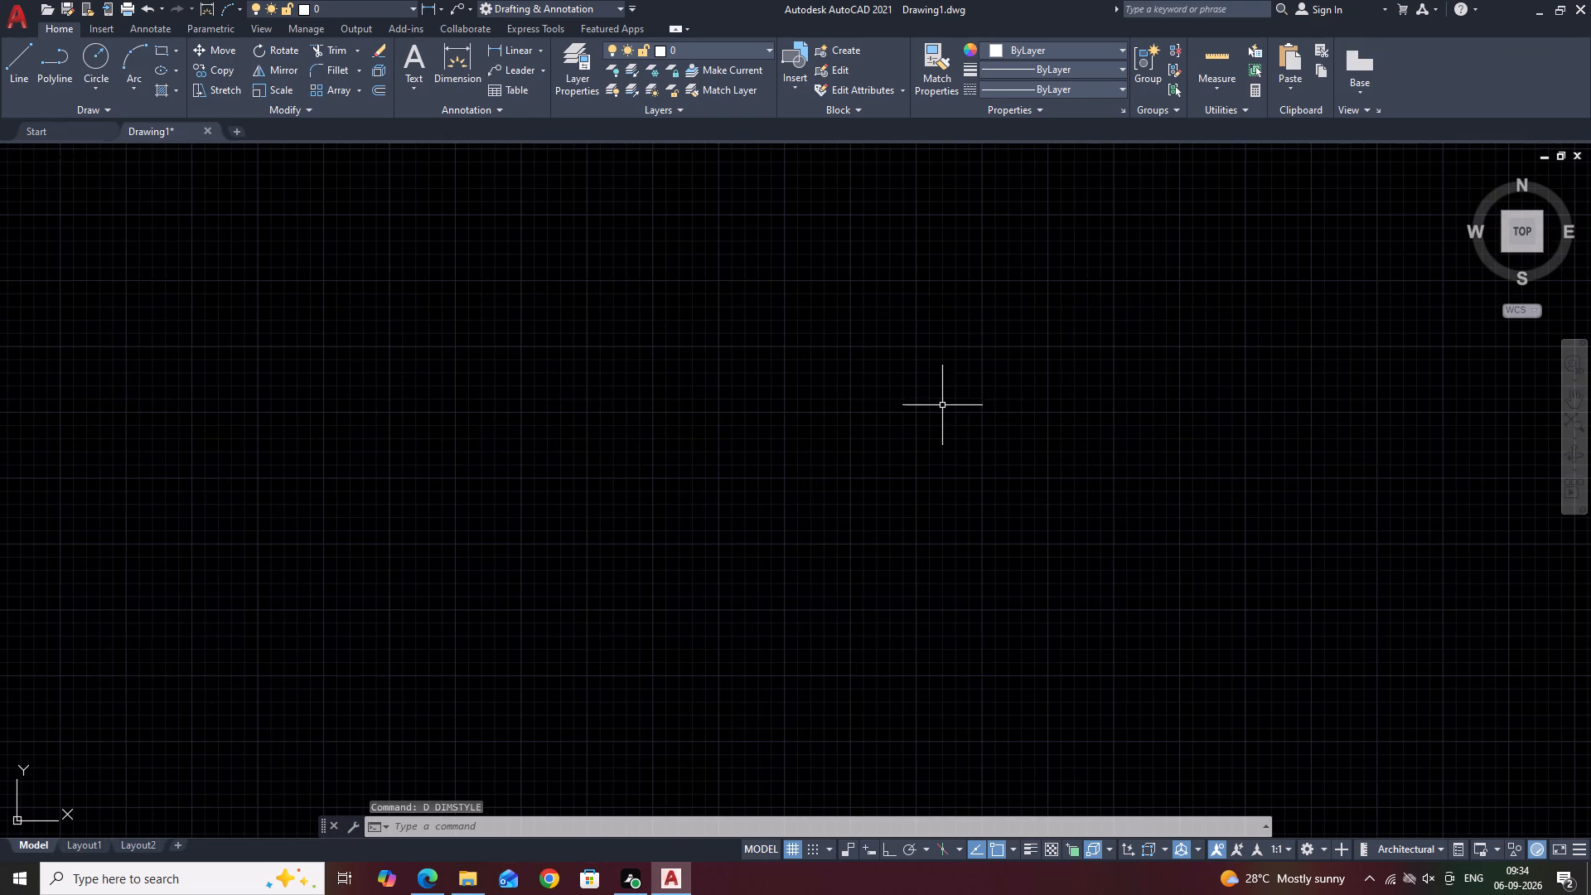
key(ctrl+s)
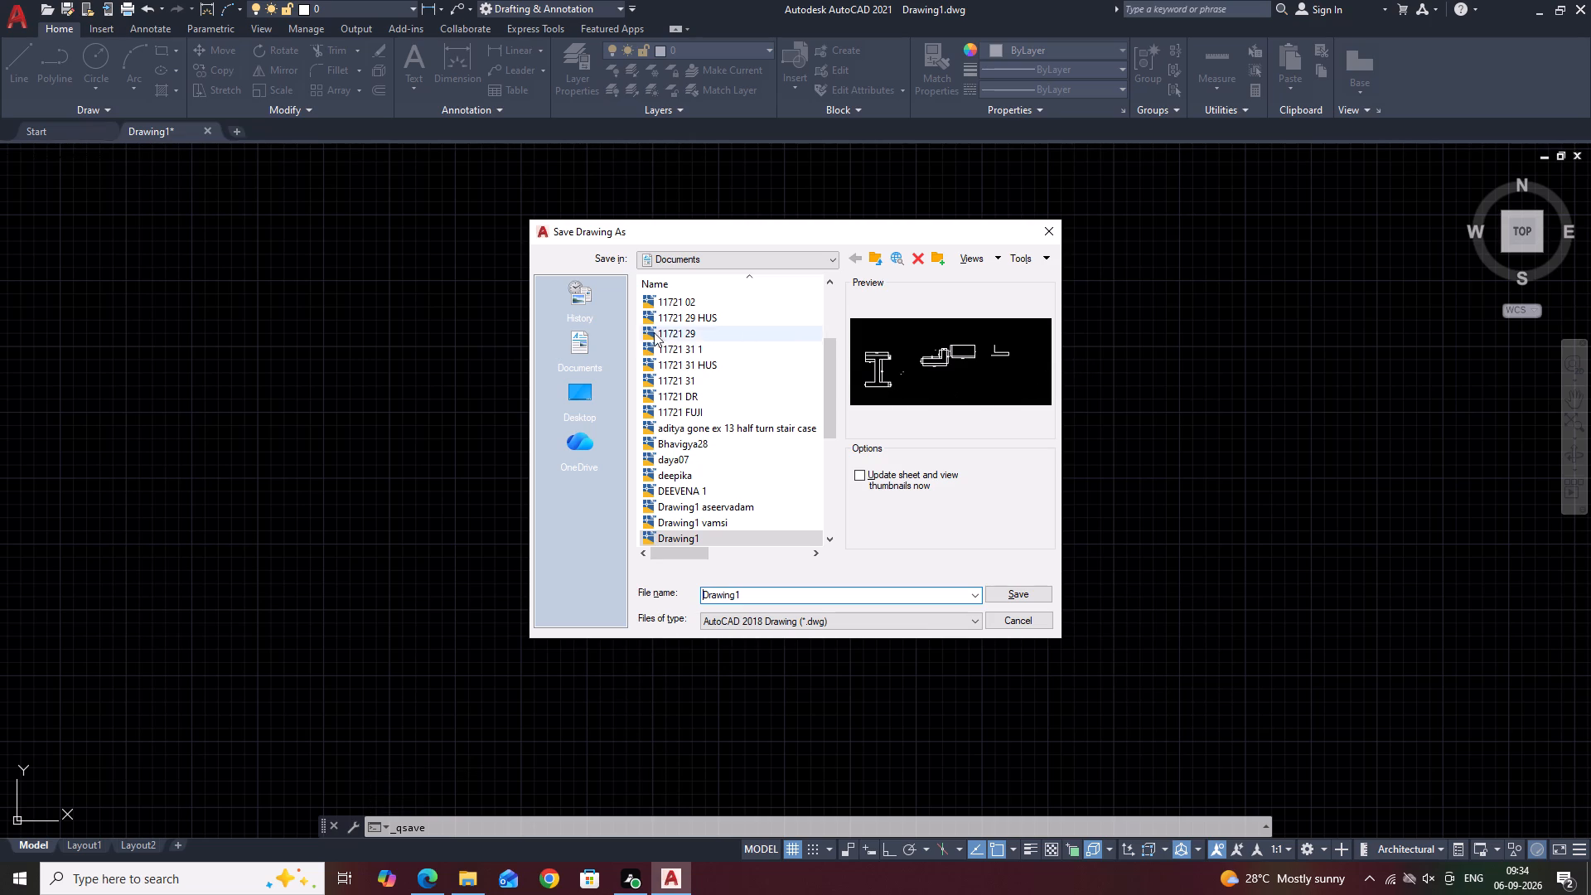
click(602, 392)
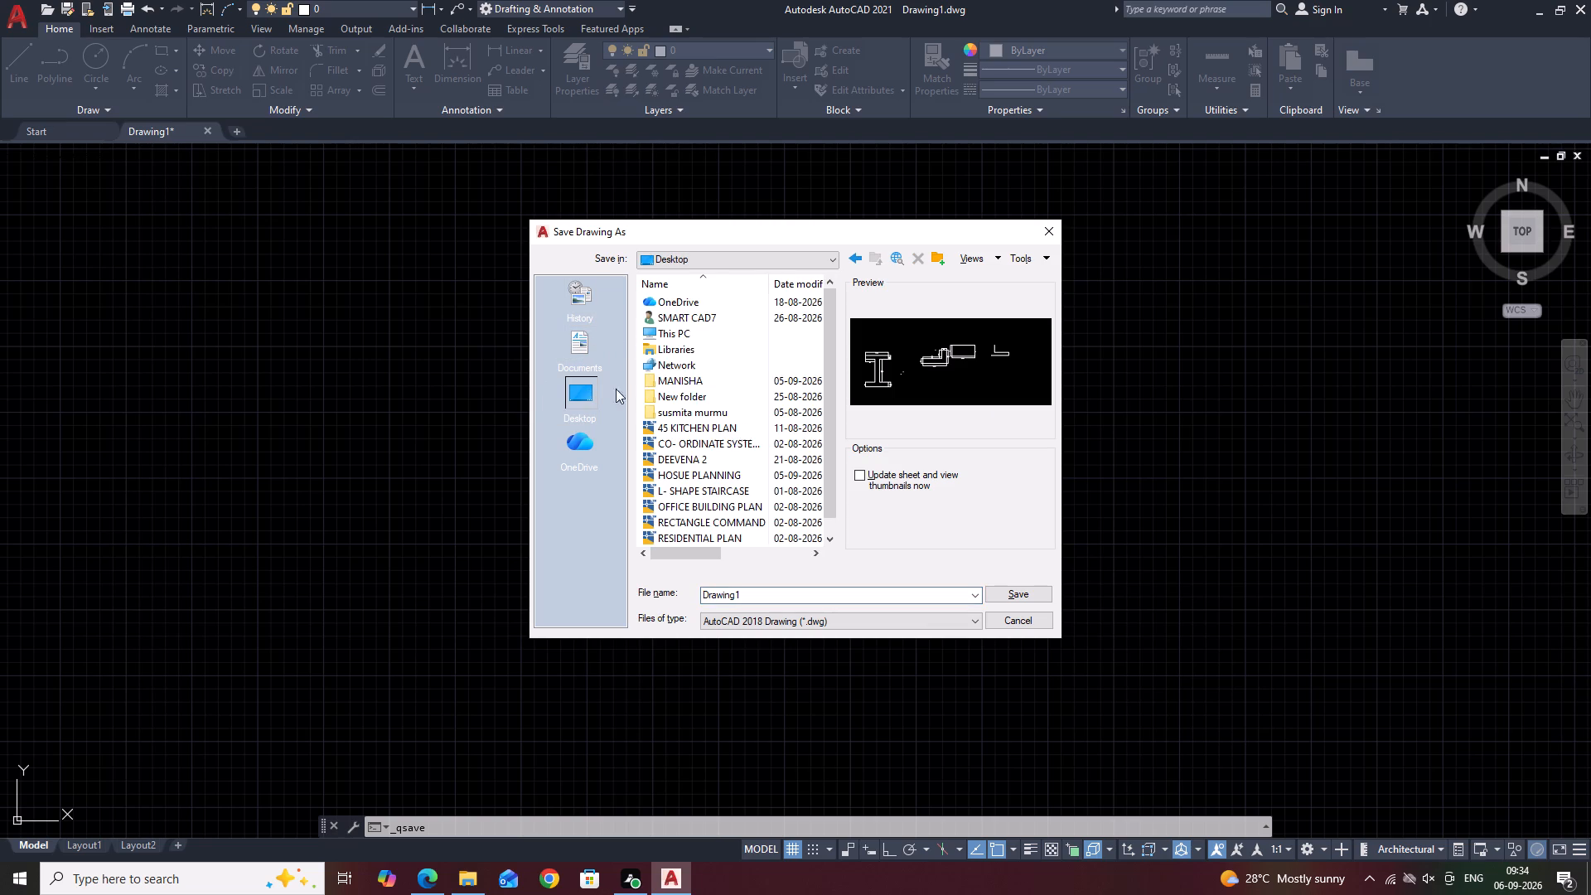
click(703, 379)
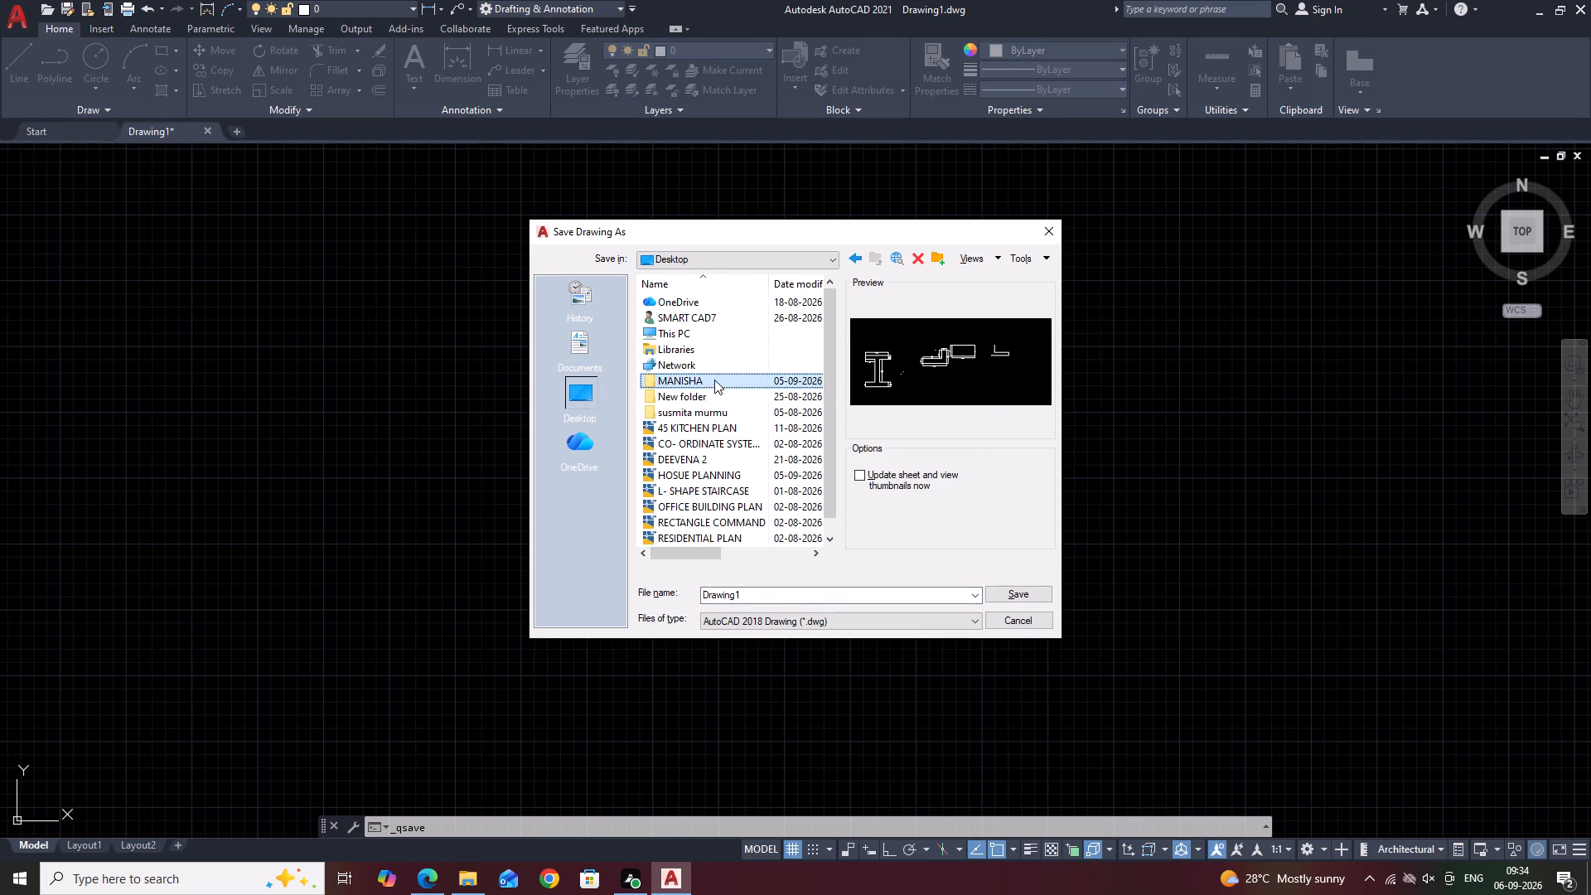
double_click(715, 380)
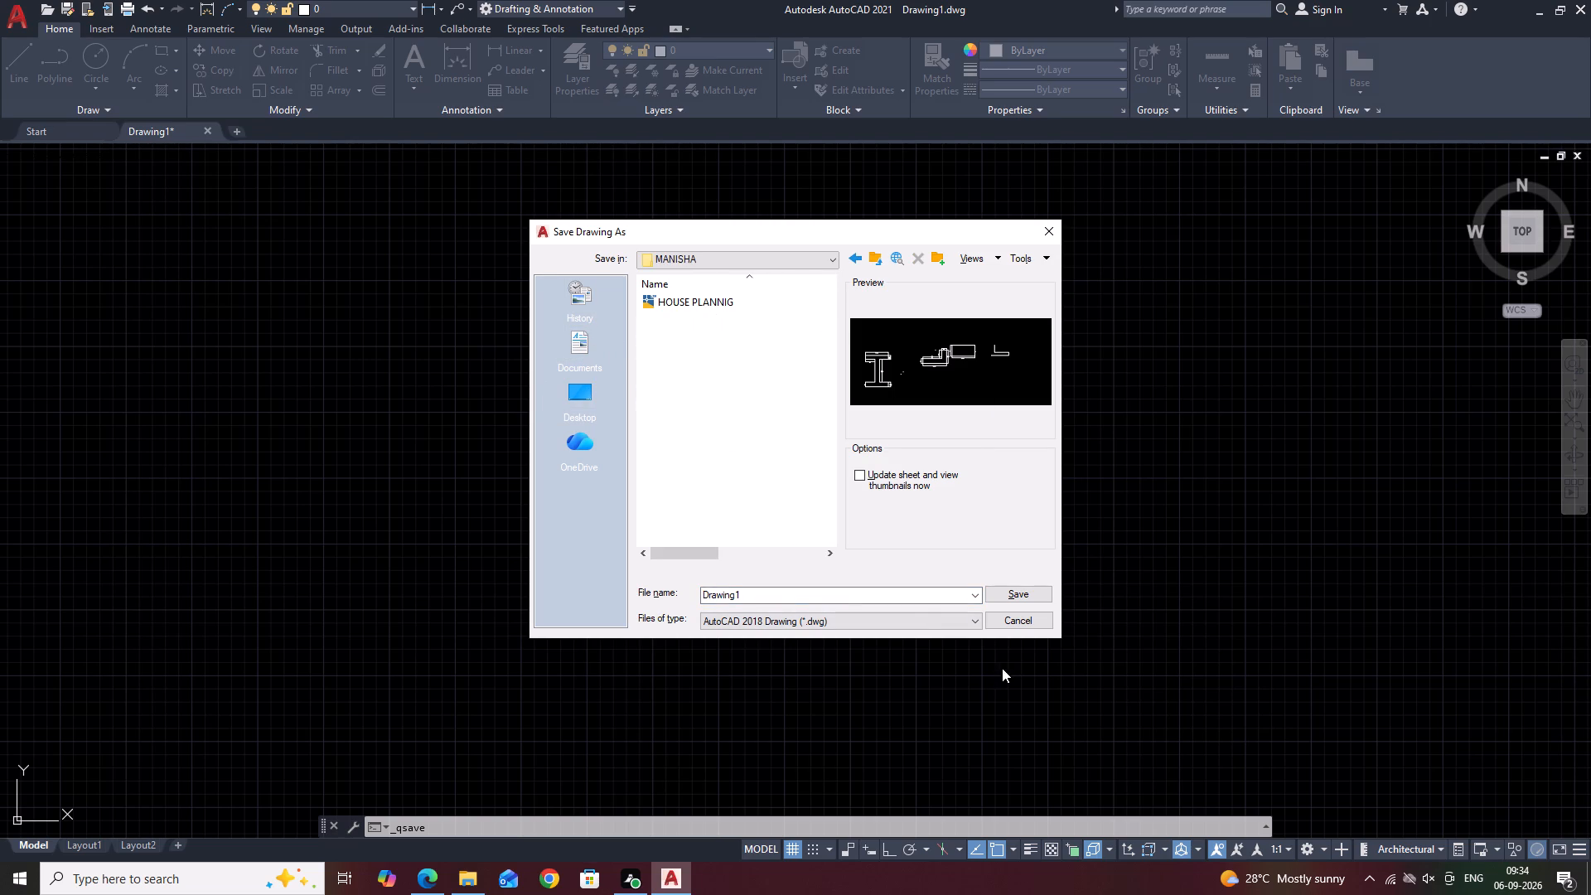
click(834, 583)
click(820, 591)
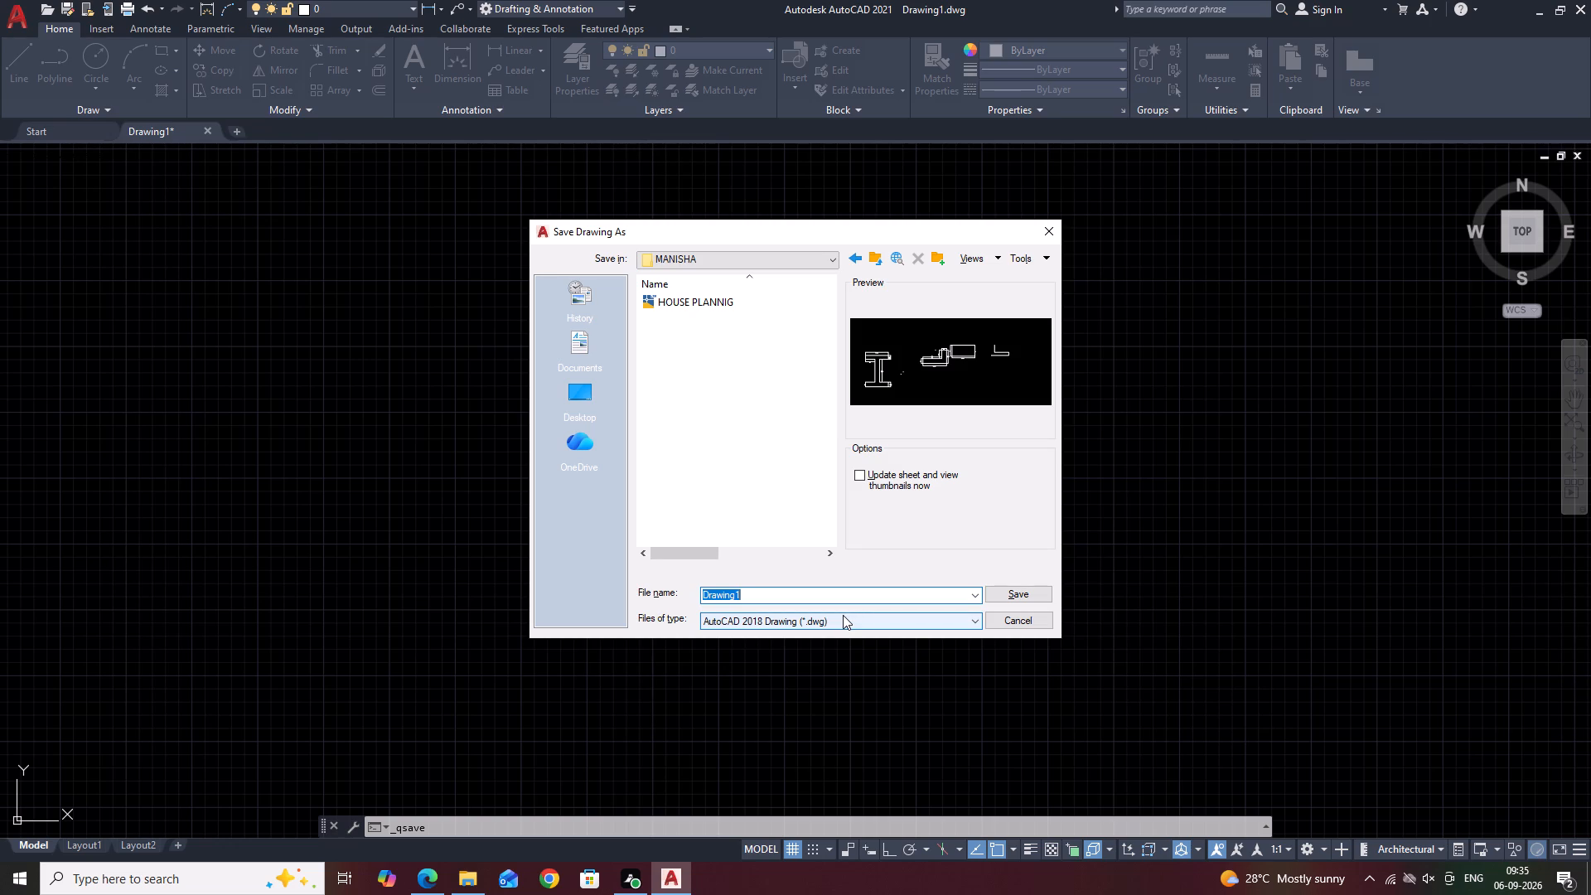
text(KIT)
key(c)
key(h)
text(EN)
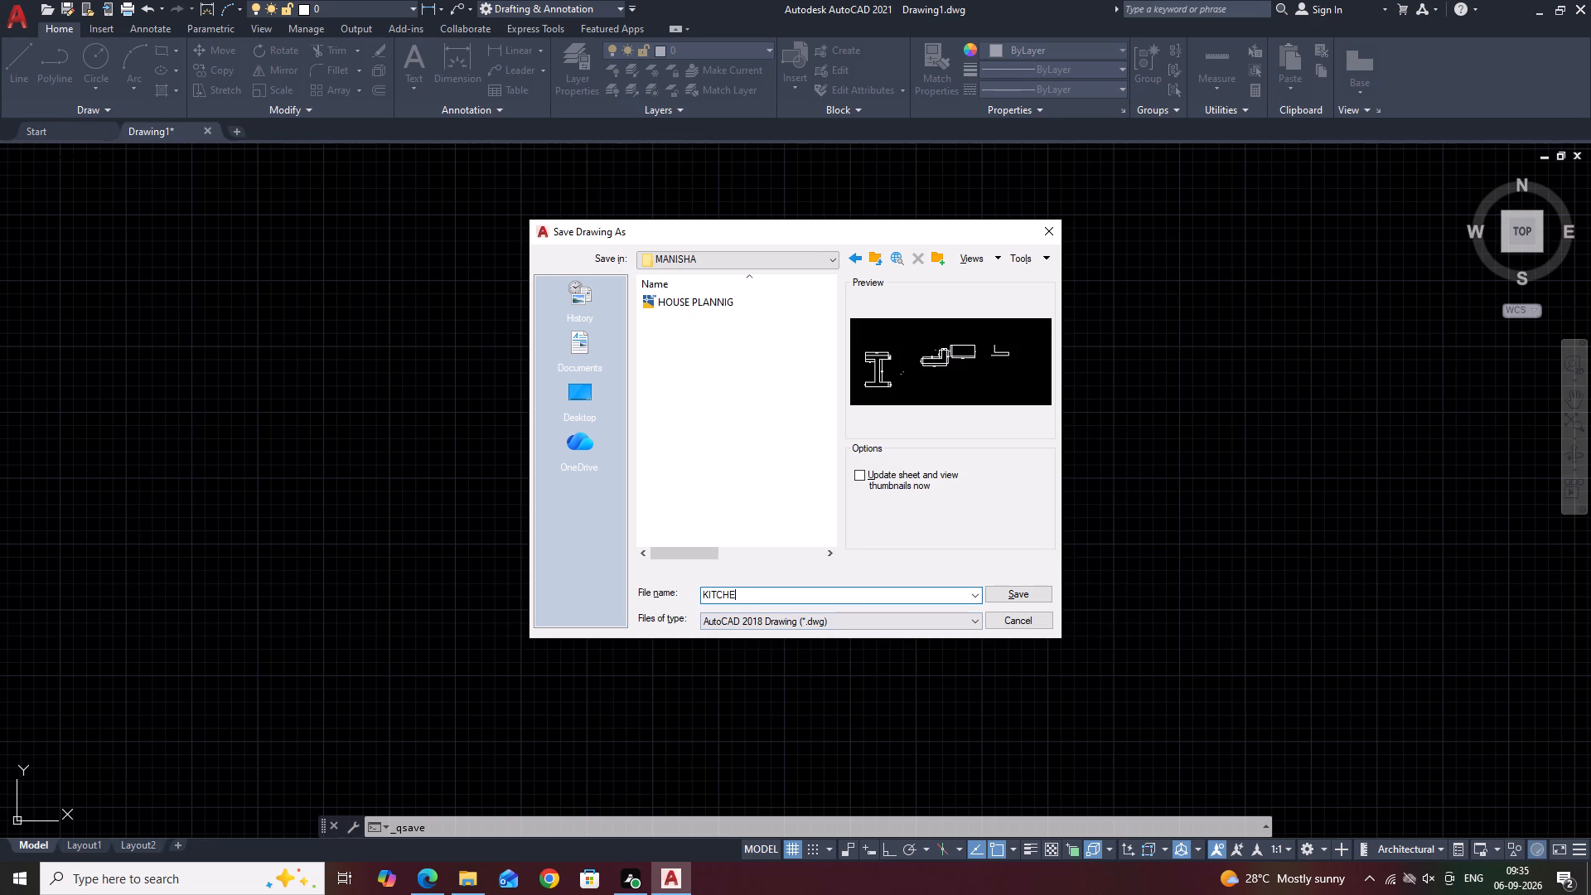
click(1020, 600)
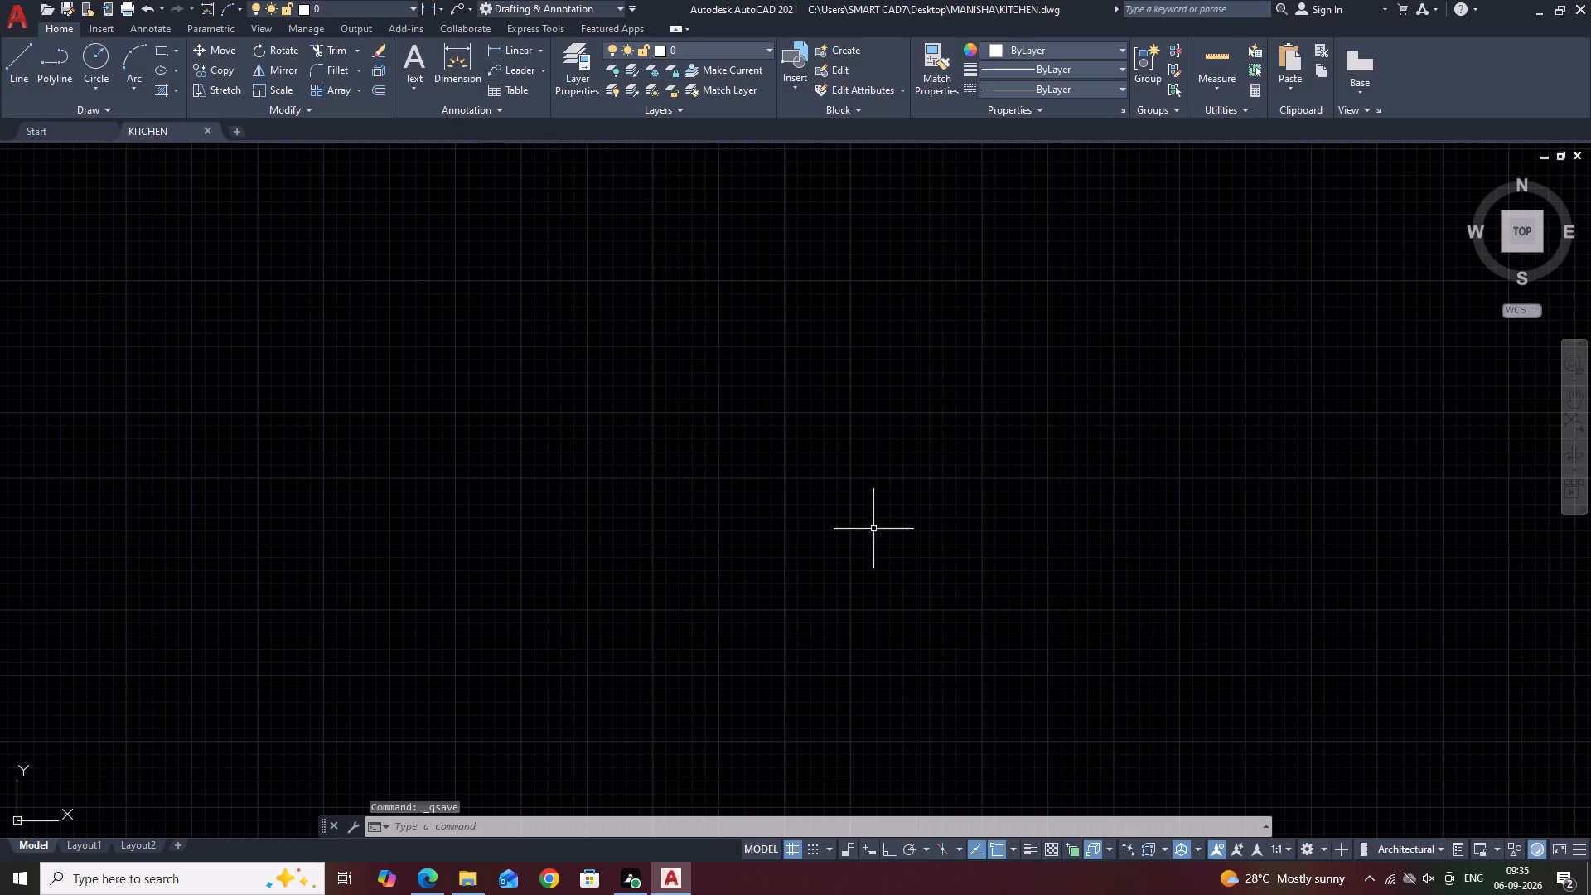
Draw a horizontal construction line across the upper part of the empty drawing area.
middle_drag(897, 513, 713, 555)
middle_drag(889, 520, 779, 564)
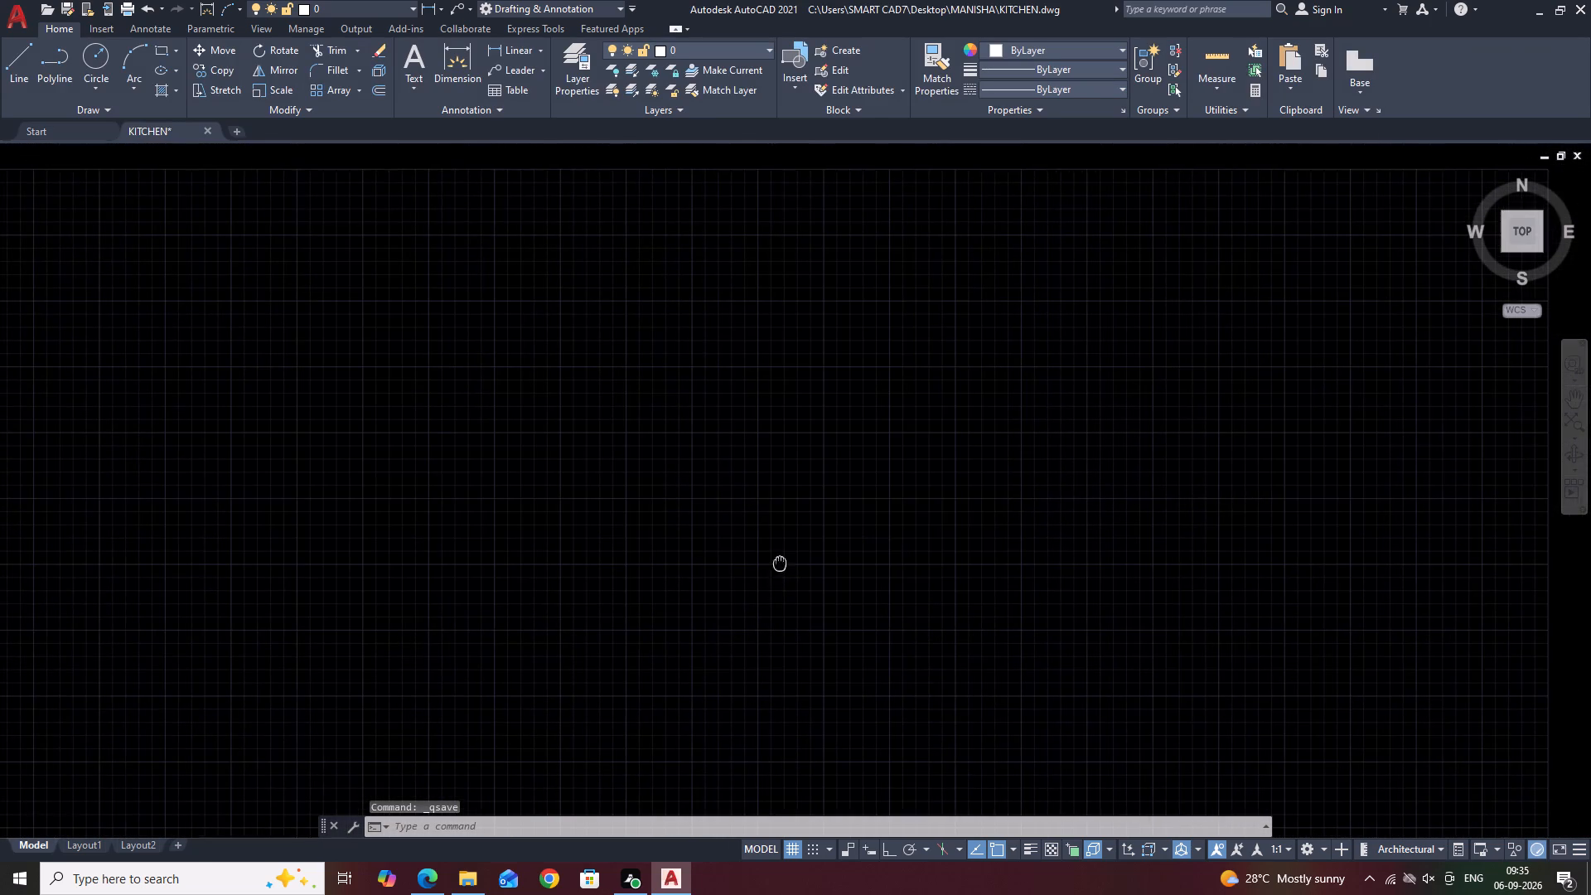
middle_drag(991, 530, 917, 535)
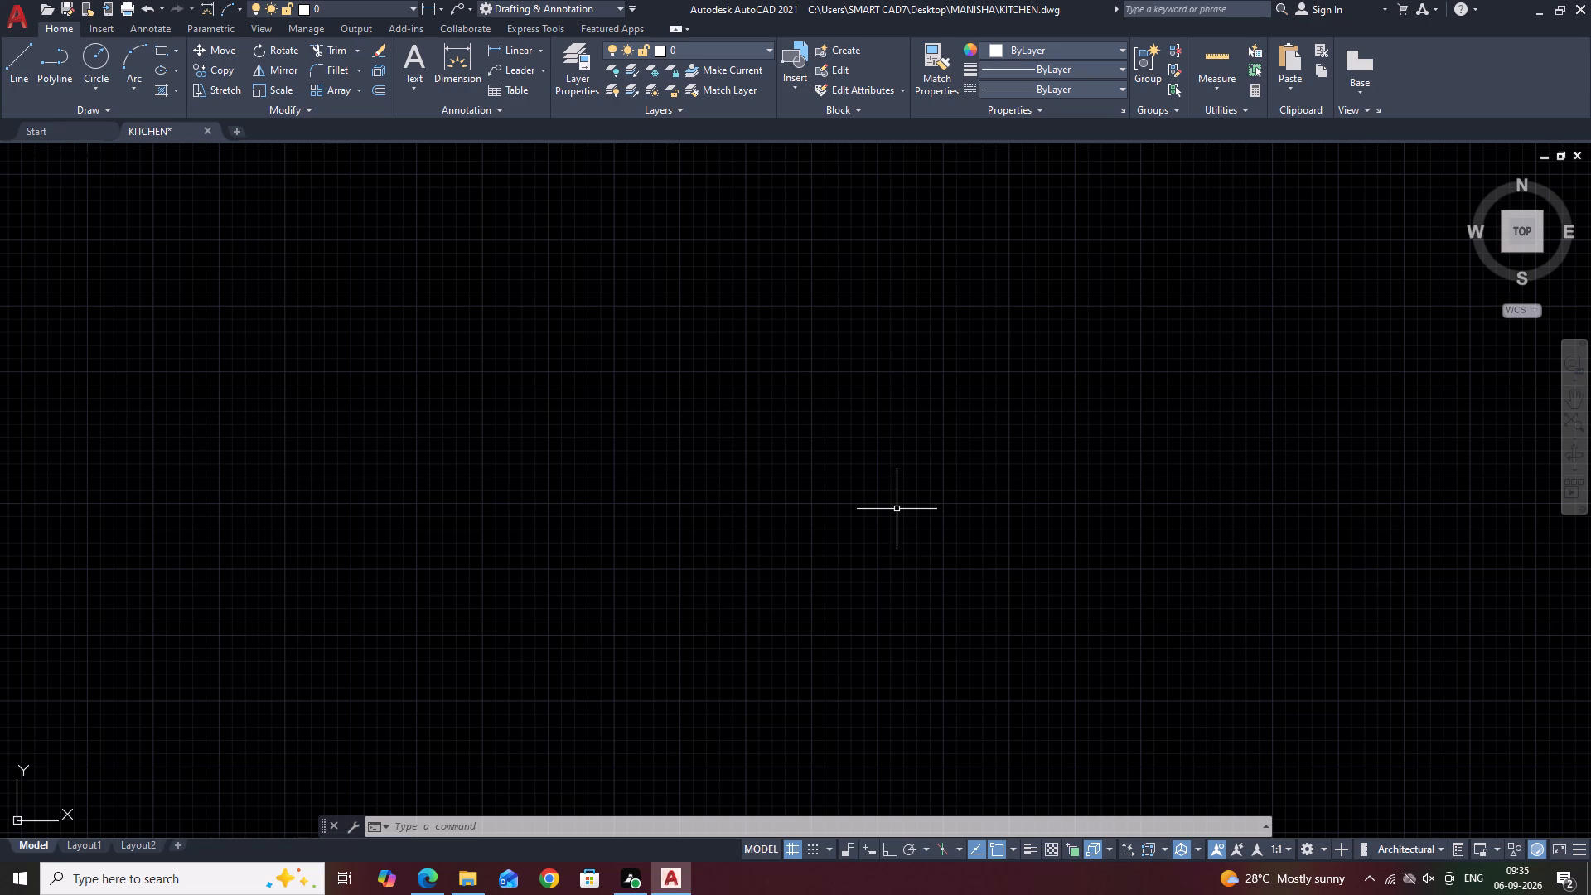
key(x)
key(l)
key(space)
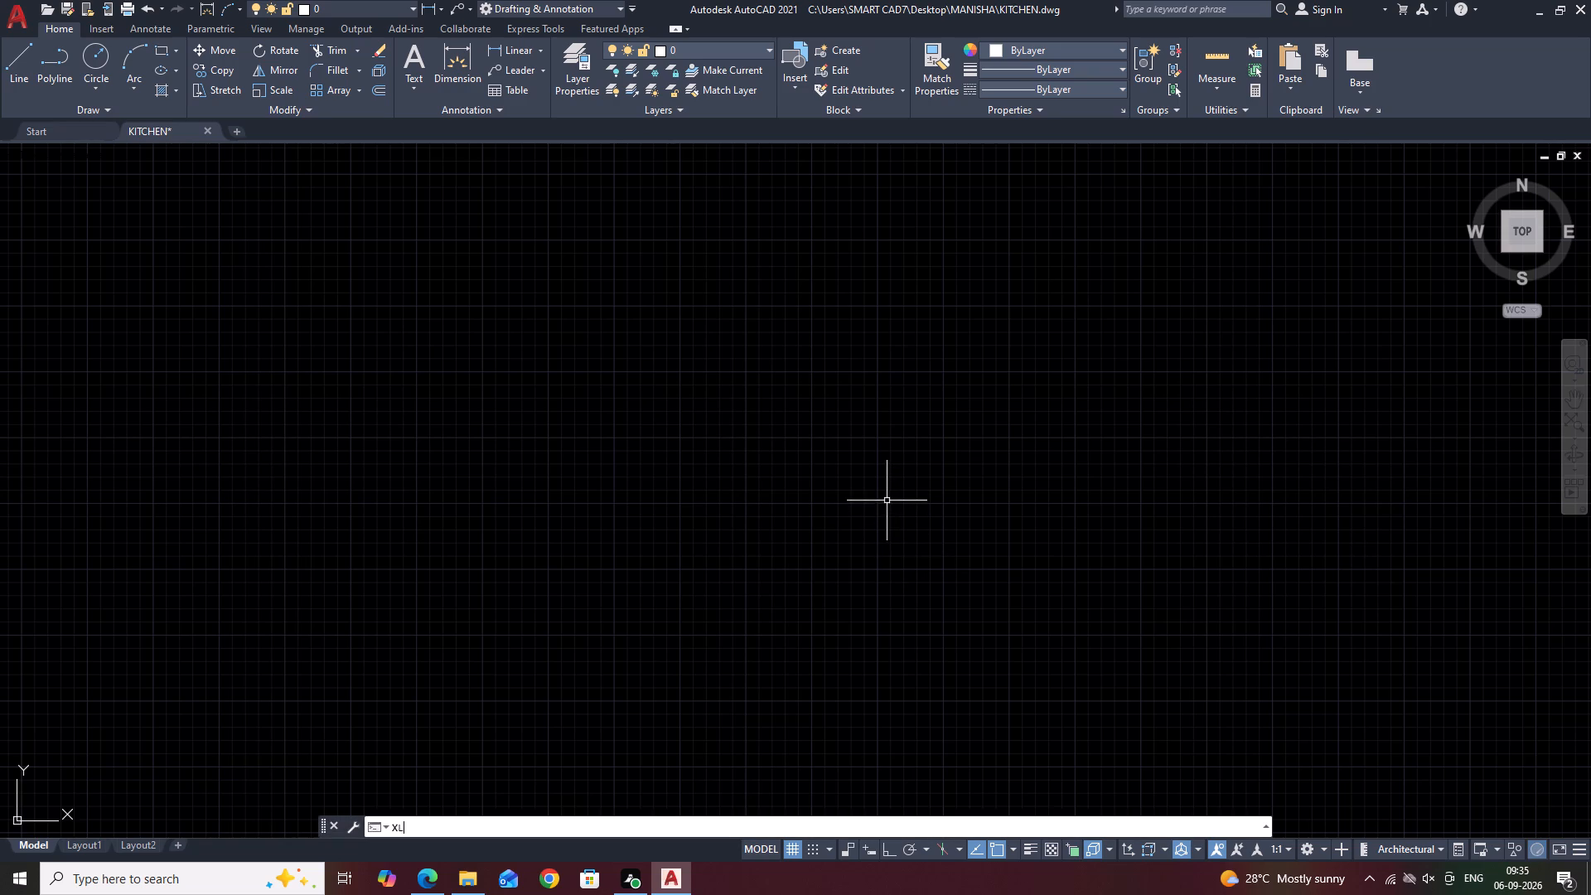
text(H)
key(space)
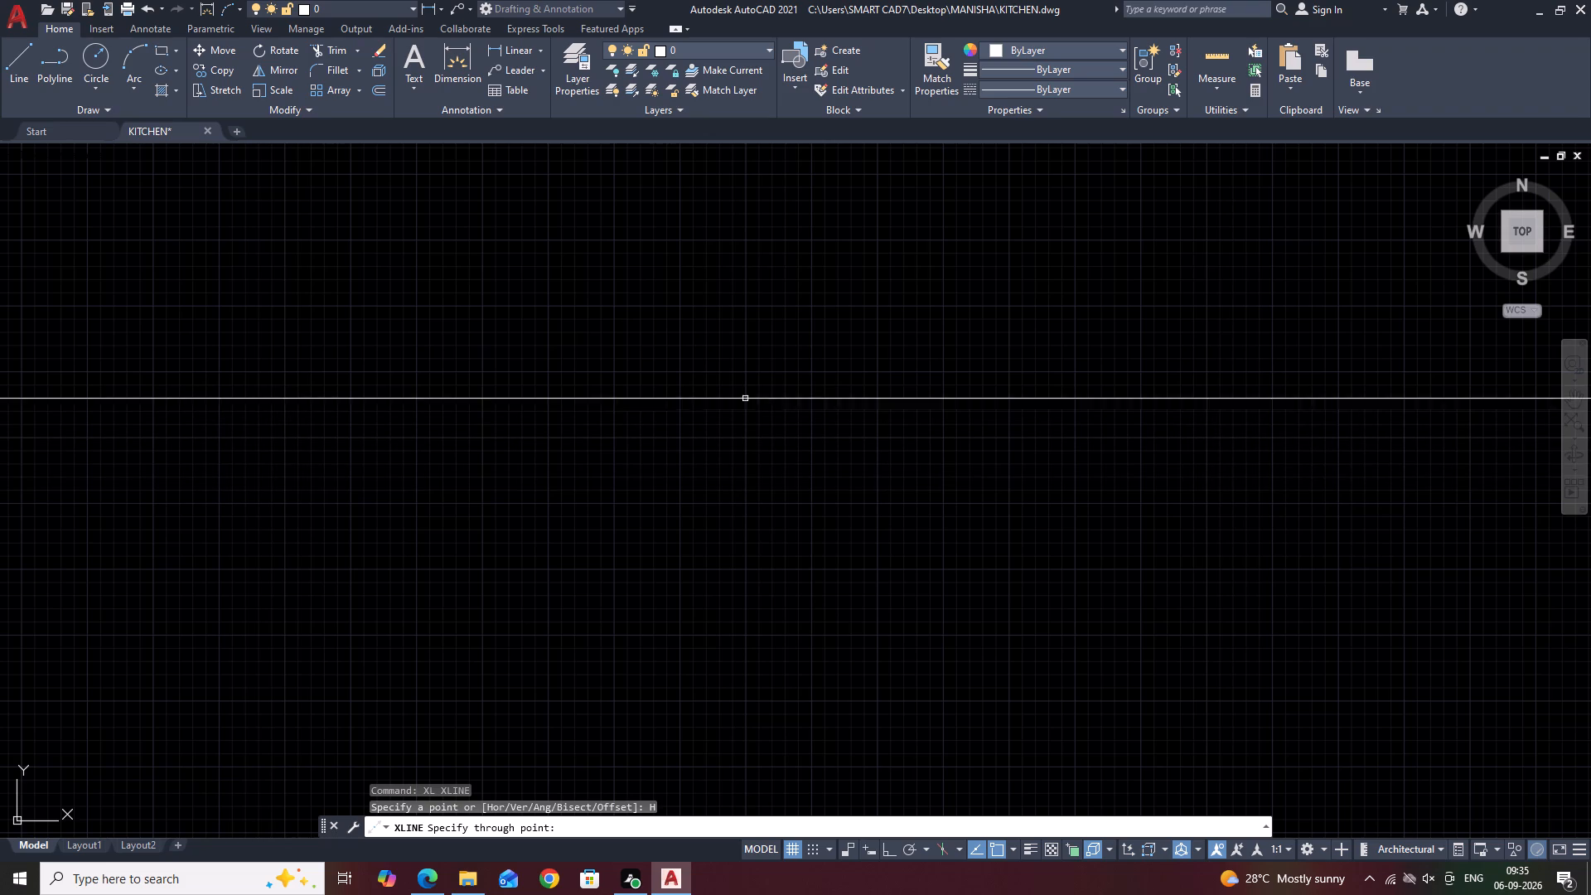
click(693, 251)
key(Escape)
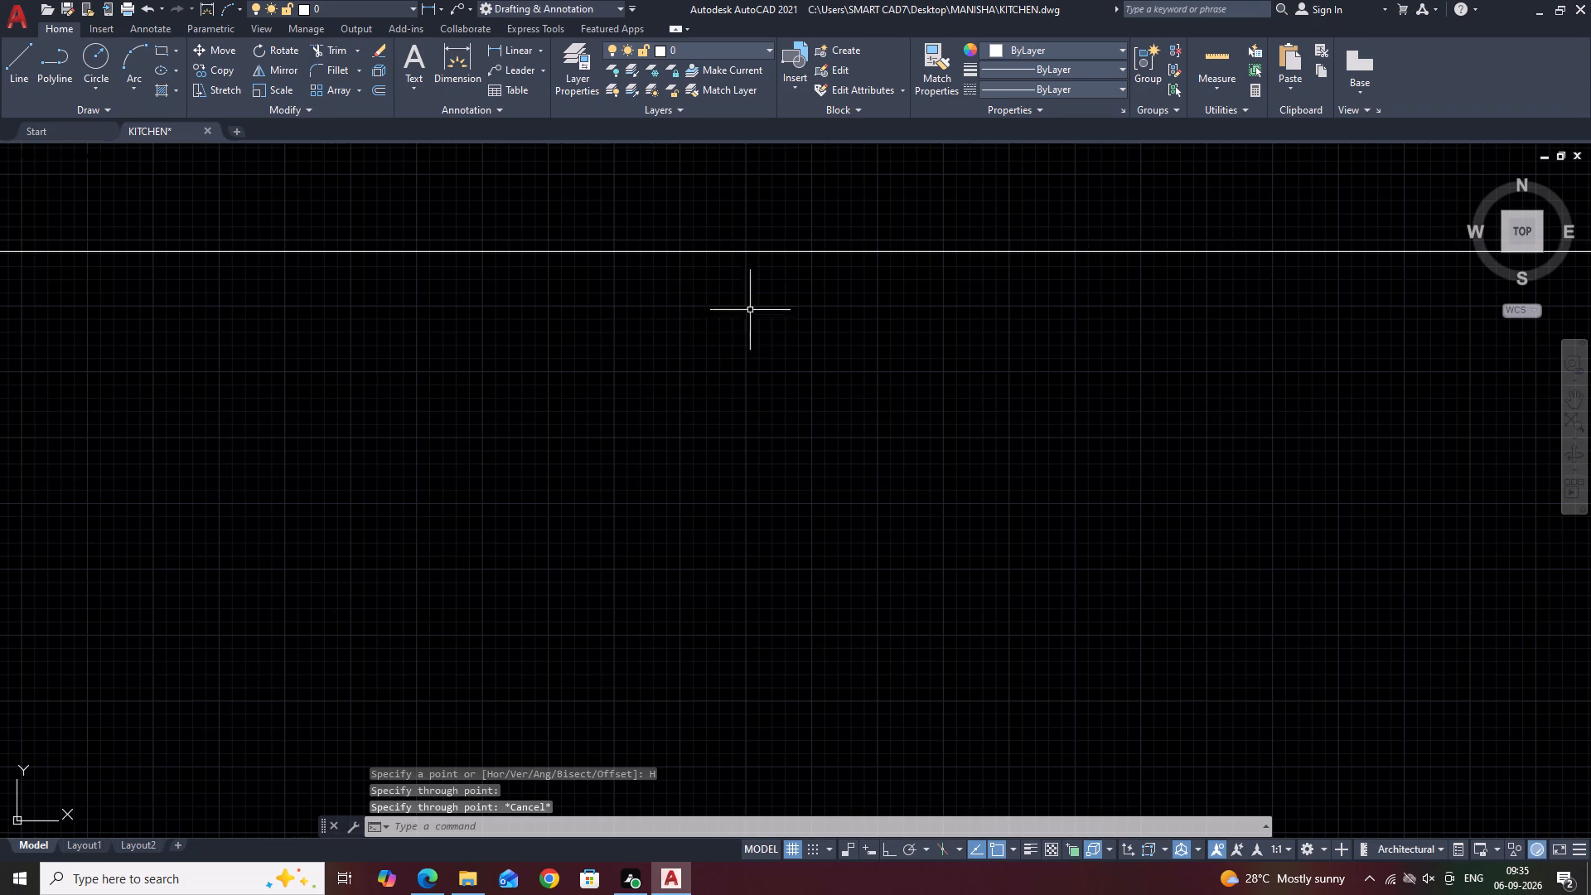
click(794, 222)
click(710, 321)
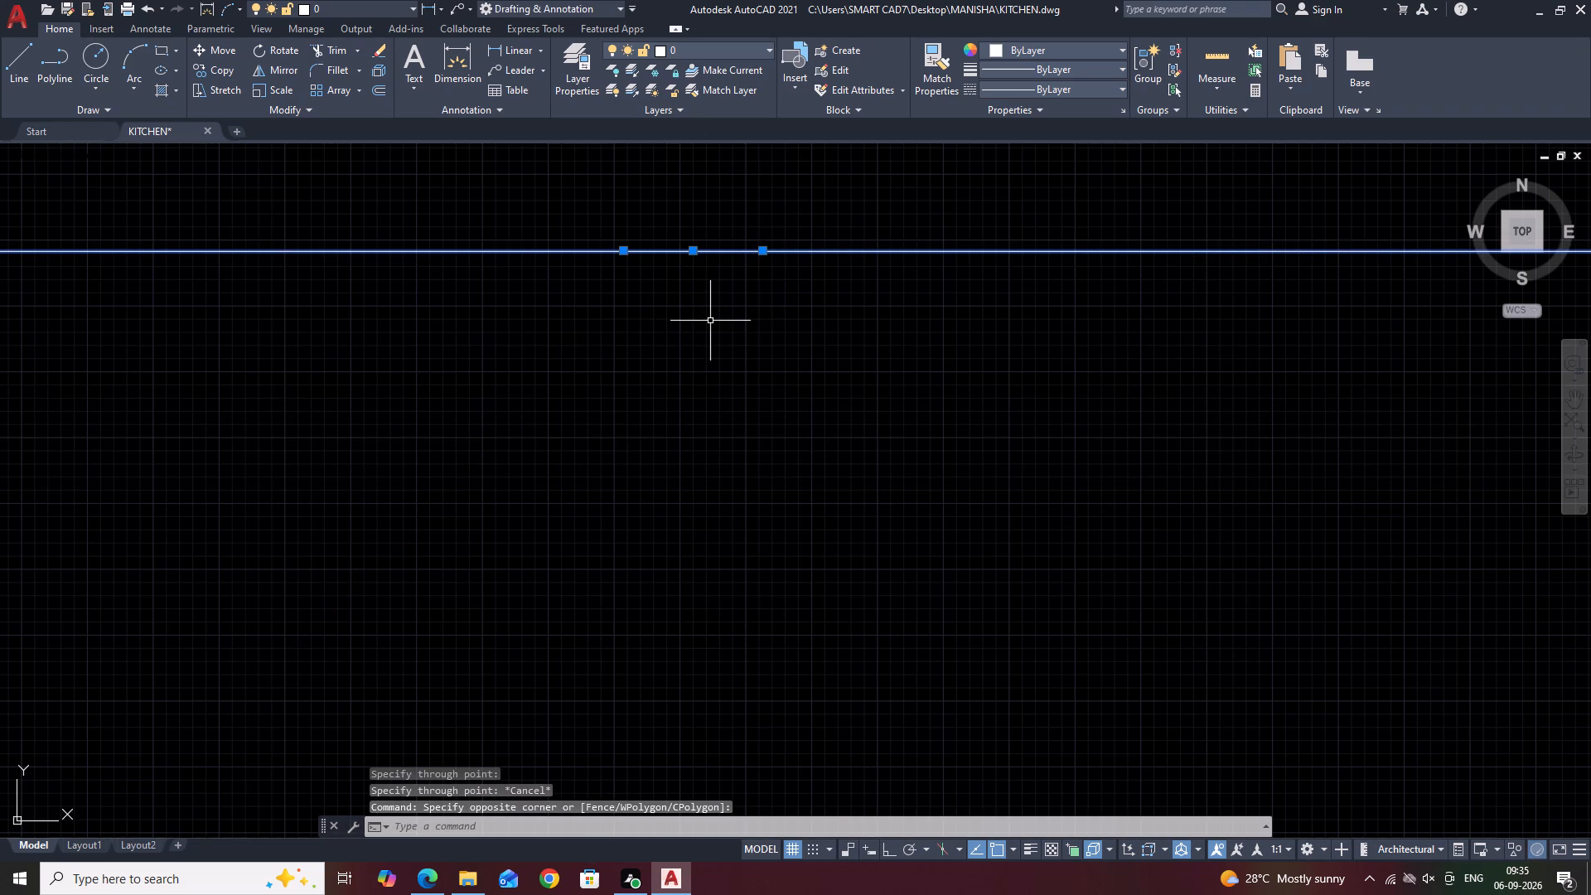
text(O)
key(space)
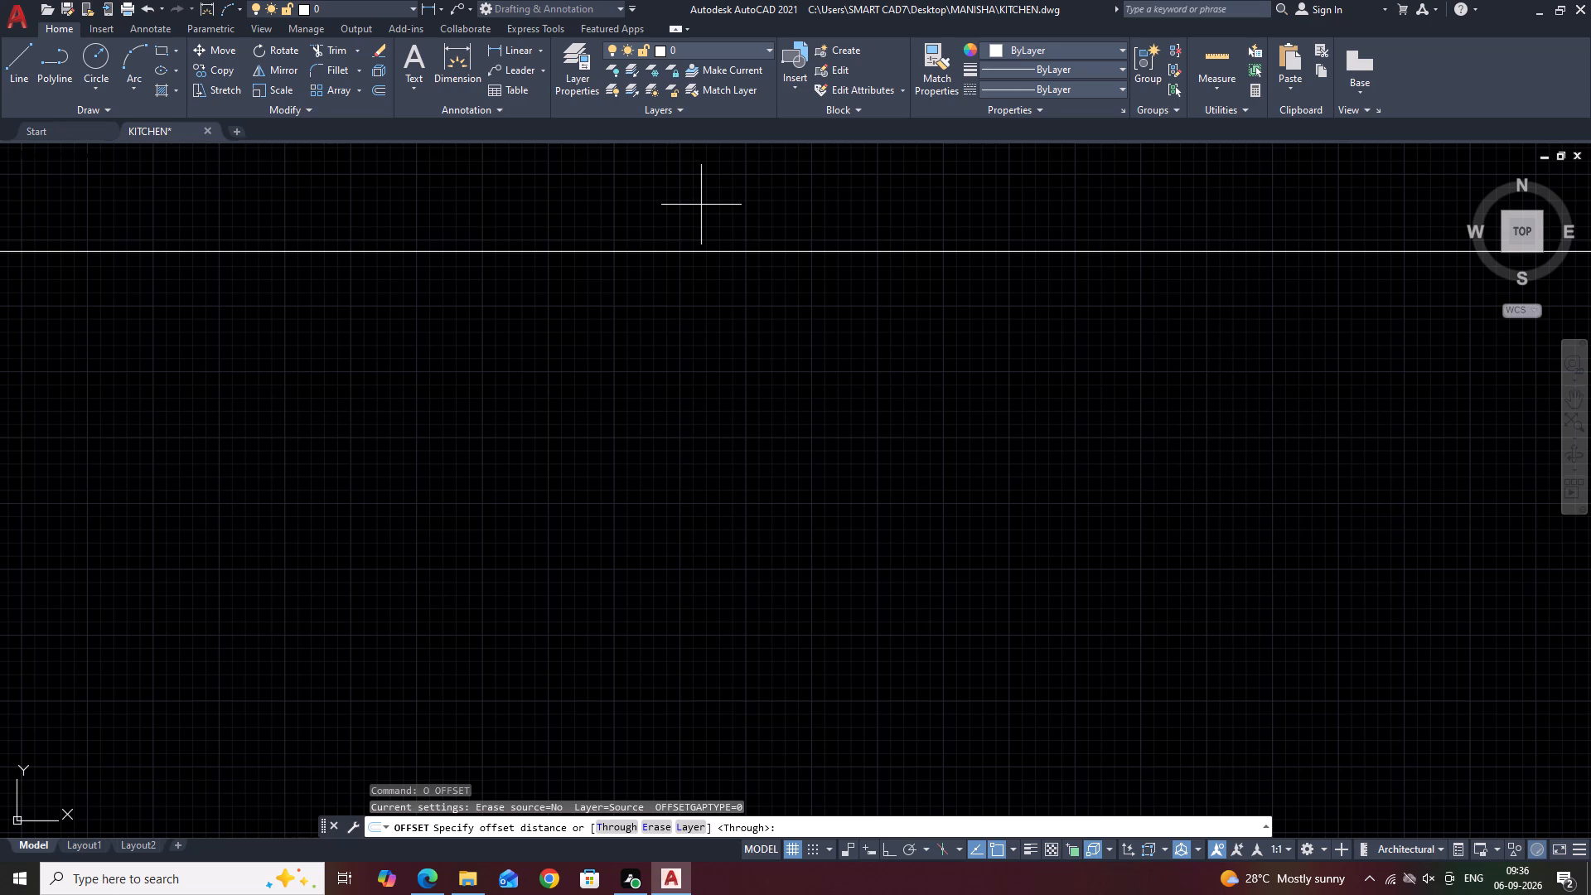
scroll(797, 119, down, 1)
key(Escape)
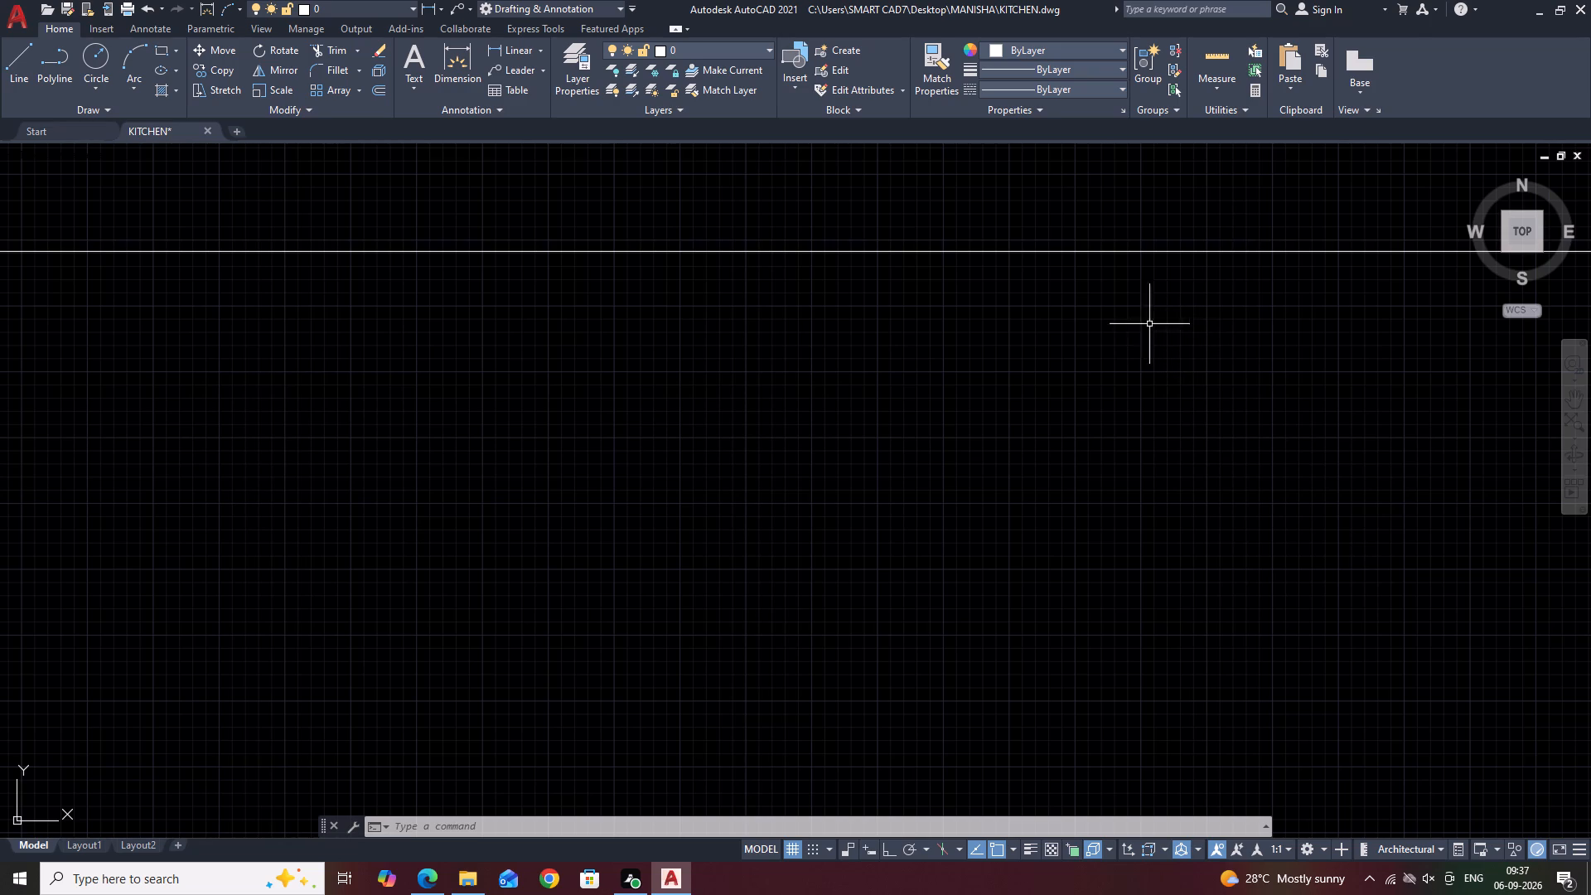
Offset the horizontal construction line 4" upward to form a double wall line.
middle_drag(1076, 327, 986, 593)
middle_drag(1018, 507, 1003, 549)
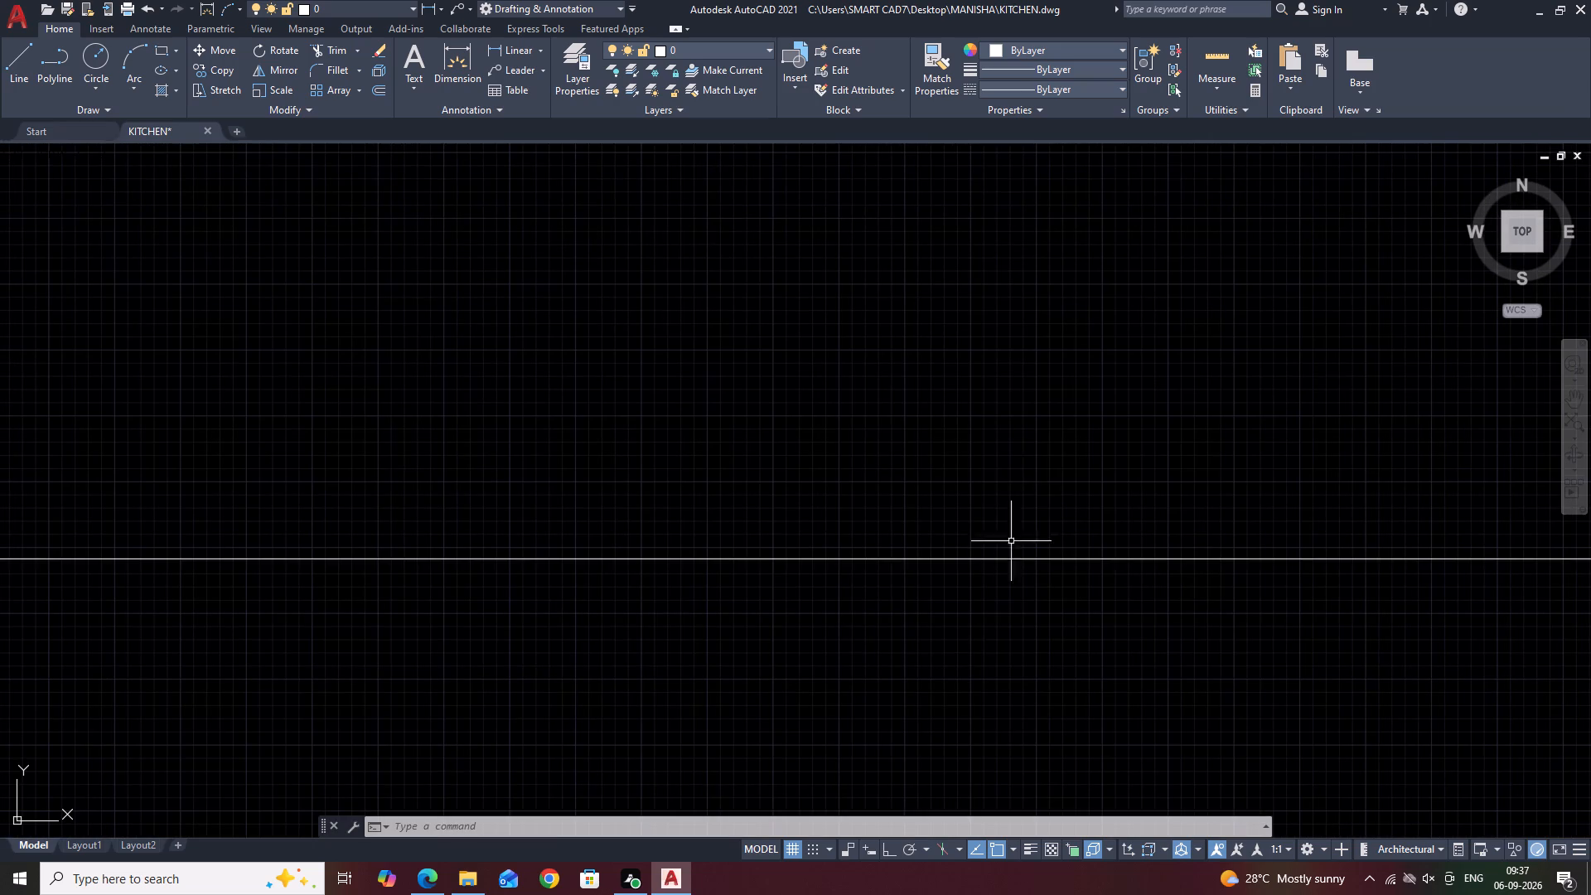
drag(1041, 470, 958, 551)
drag(918, 581, 851, 520)
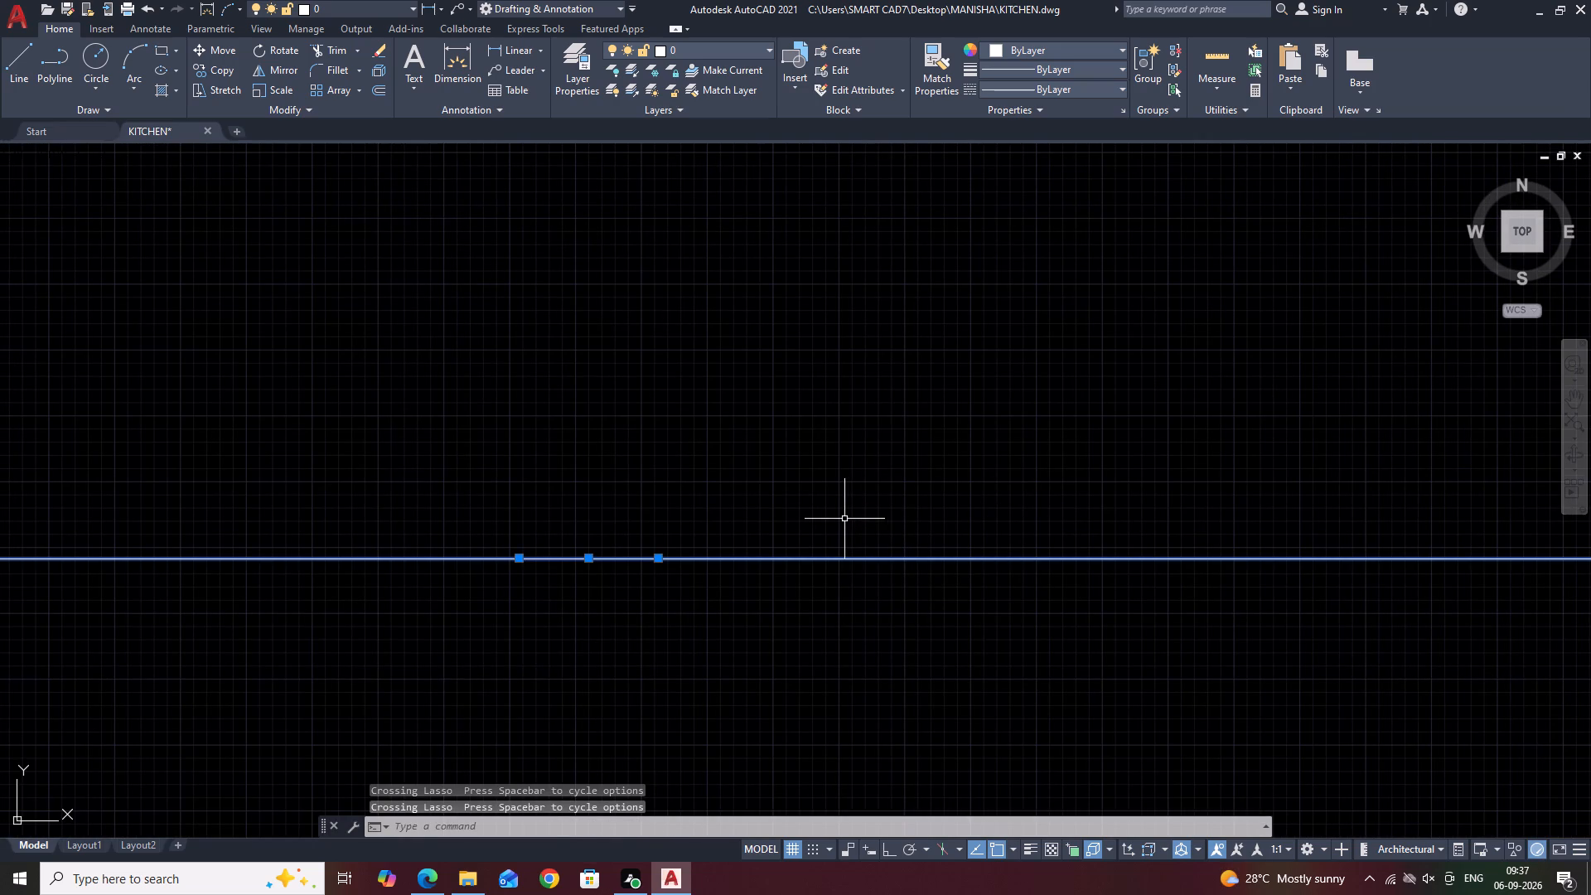
text(O)
key(space)
text(4)
key(space)
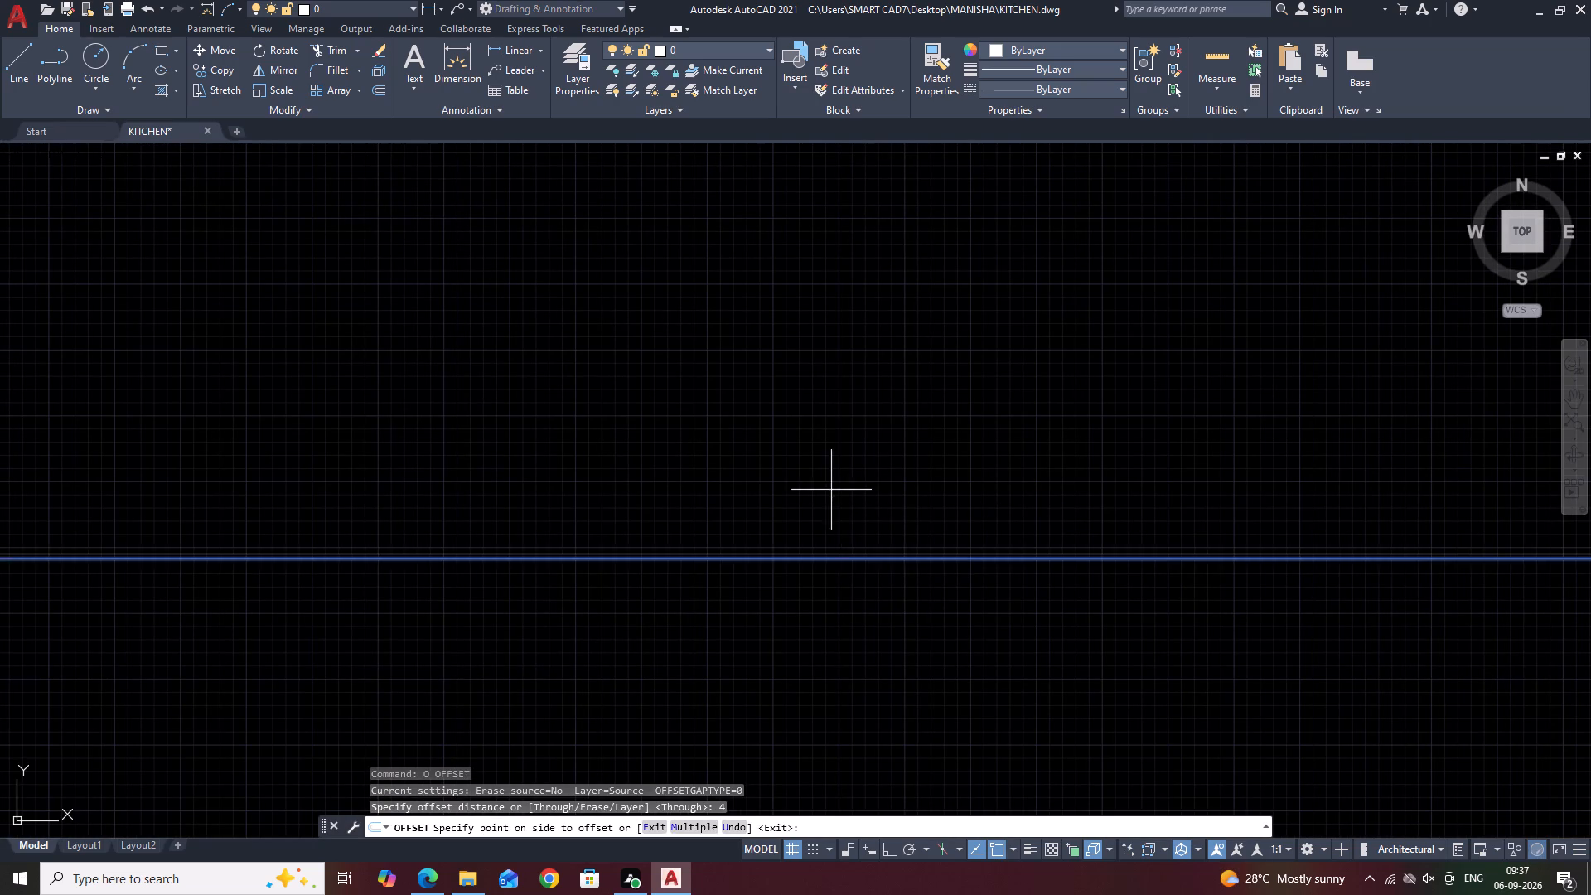
click(832, 488)
key(Escape)
Draw a vertical construction line crossing the two horizontal lines toward their left side.
scroll(801, 544, up, 3)
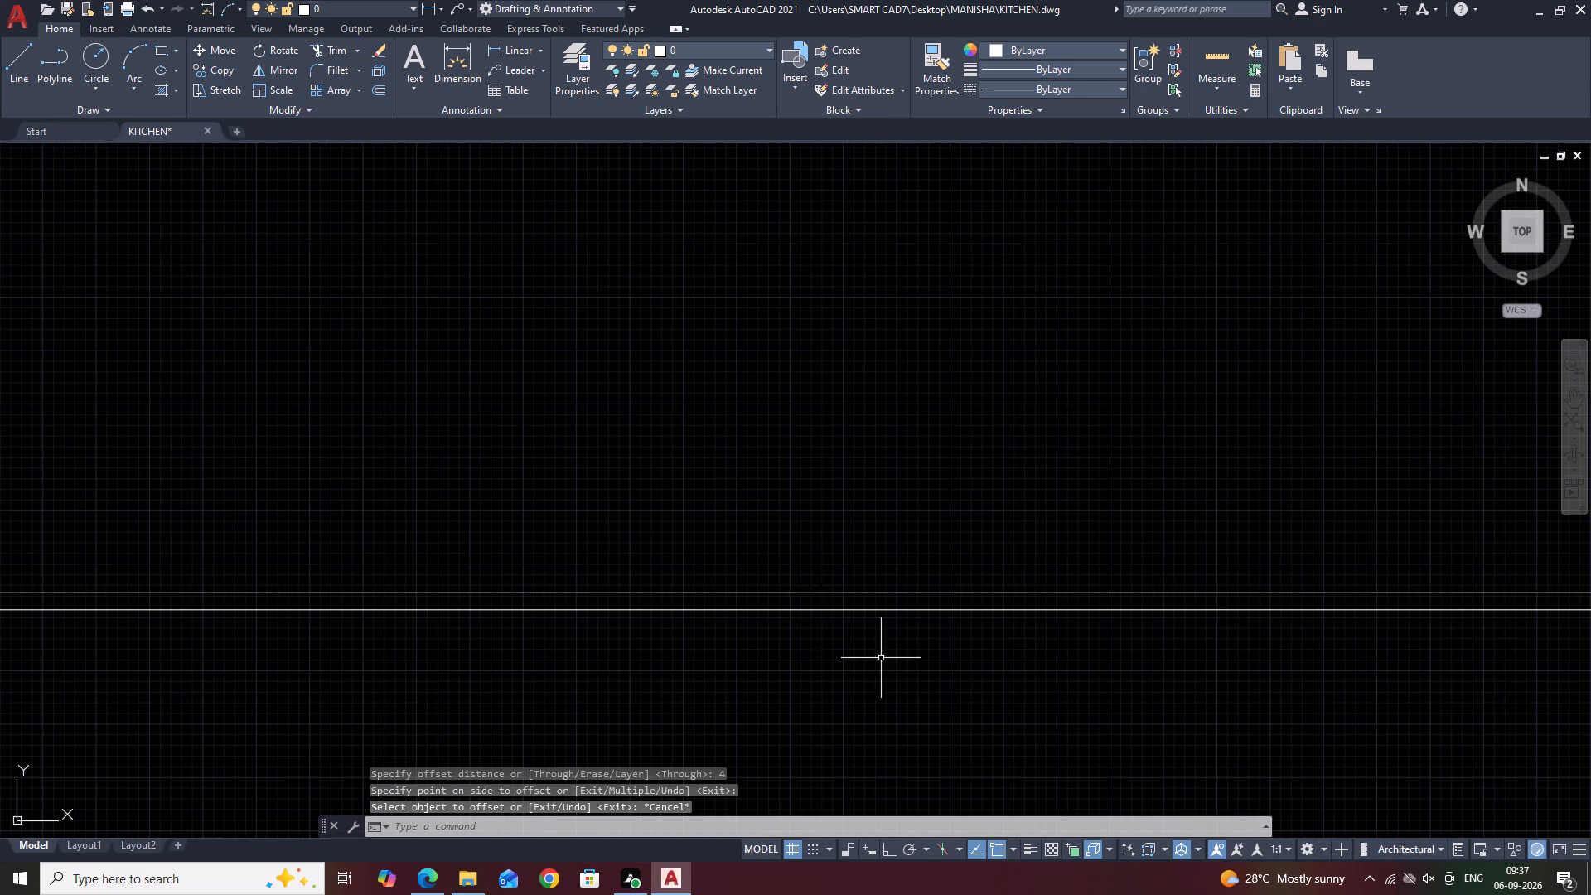
middle_drag(881, 658, 941, 573)
key(x)
key(l)
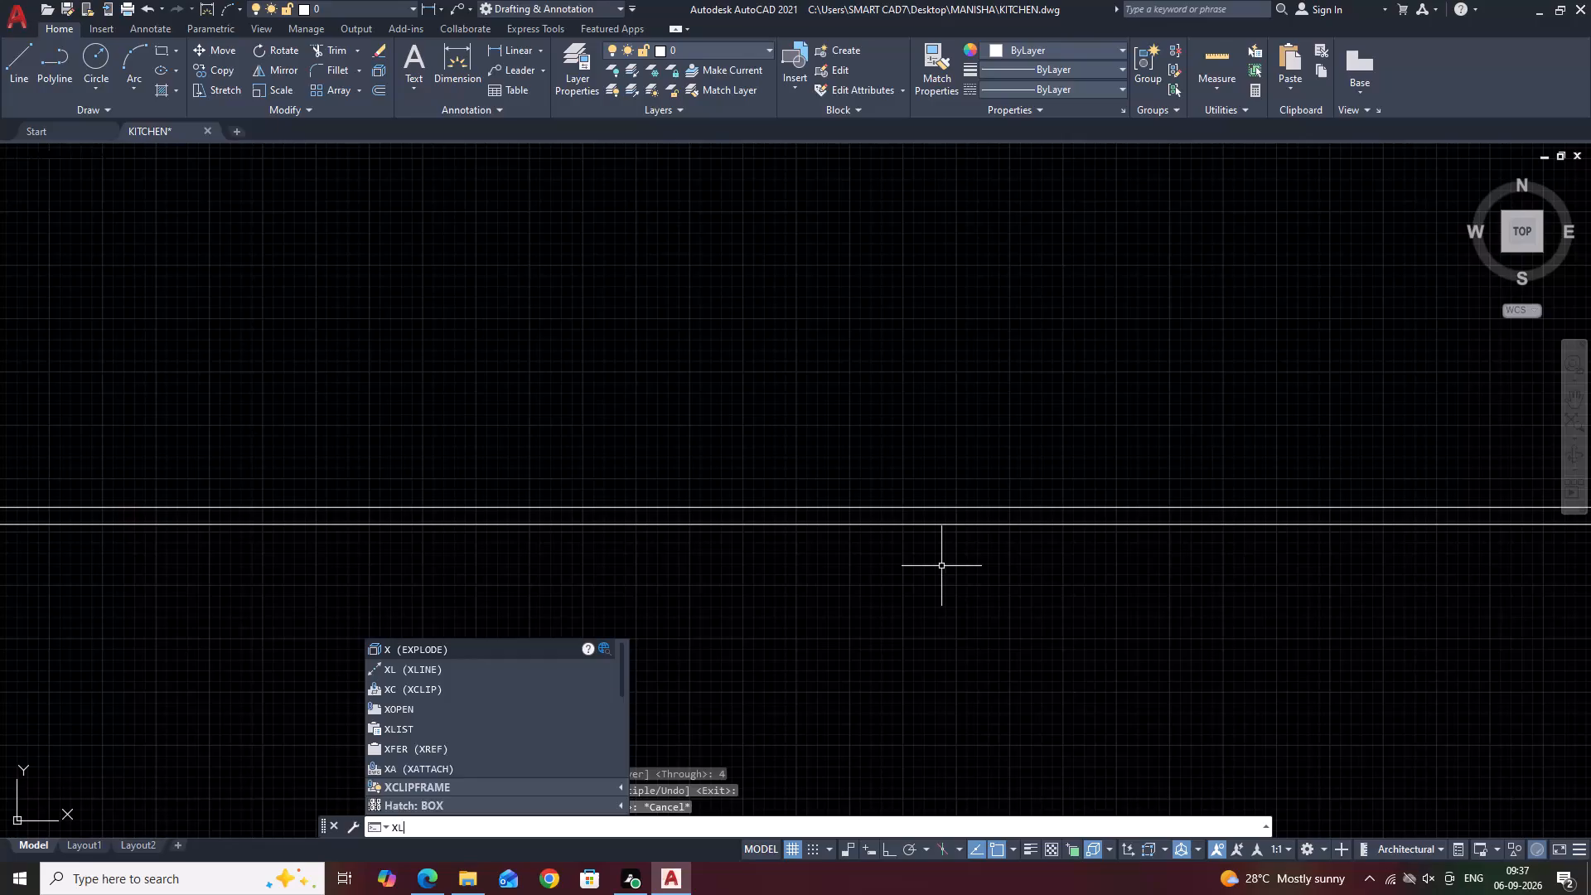
key(space)
text(V)
key(space)
click(516, 536)
key(Escape)
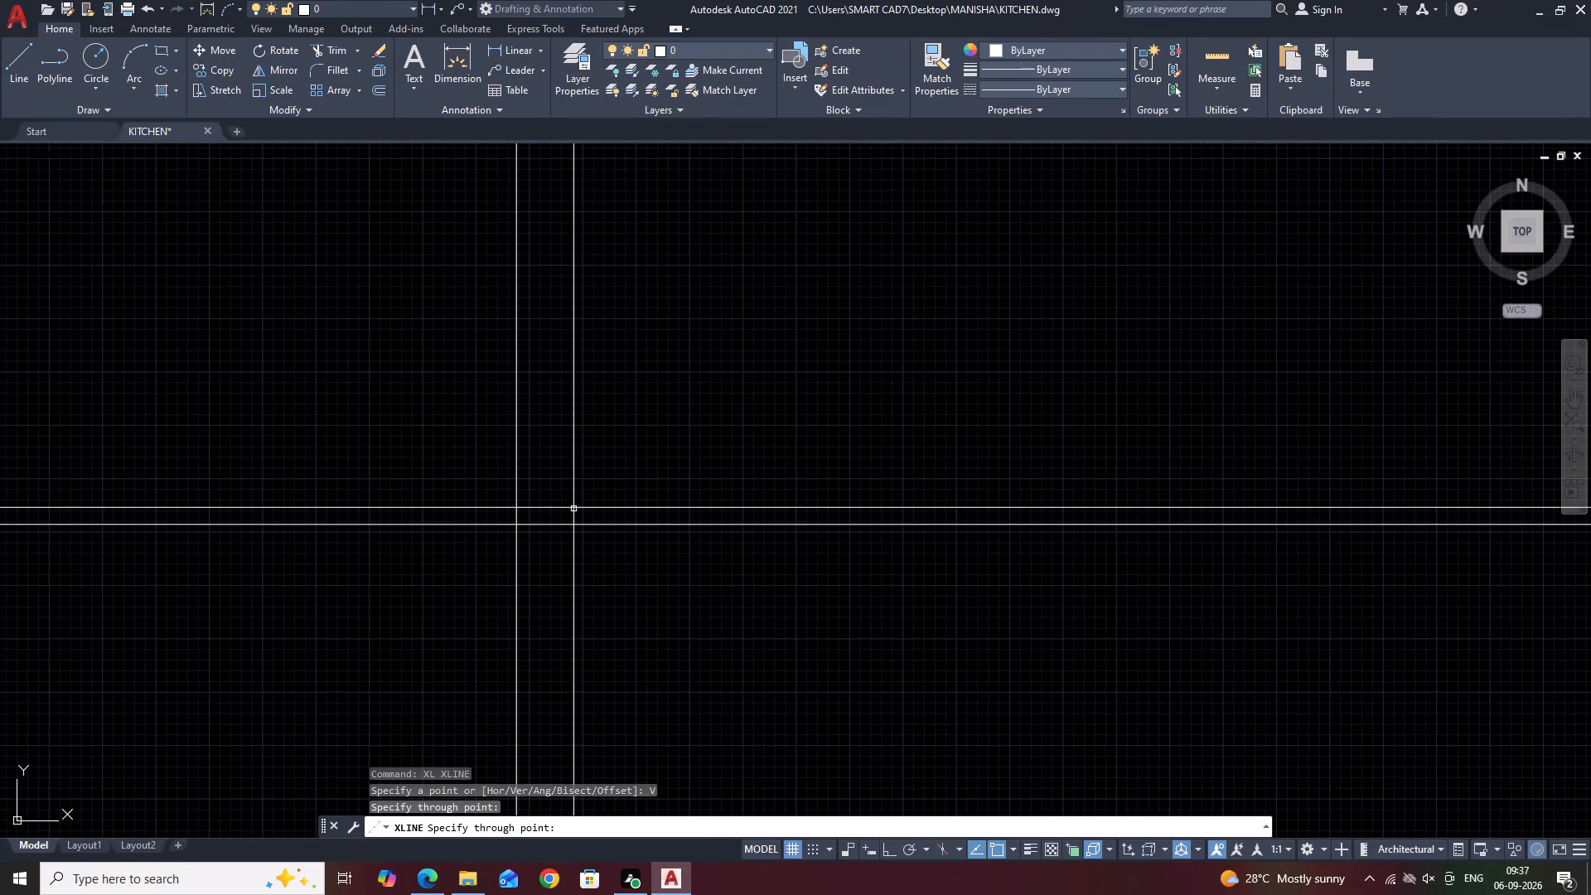
Trim the horizontal lines left of the vertical line and the vertical line above the upper horizontal to form a corner.
text(TR)
key(space)
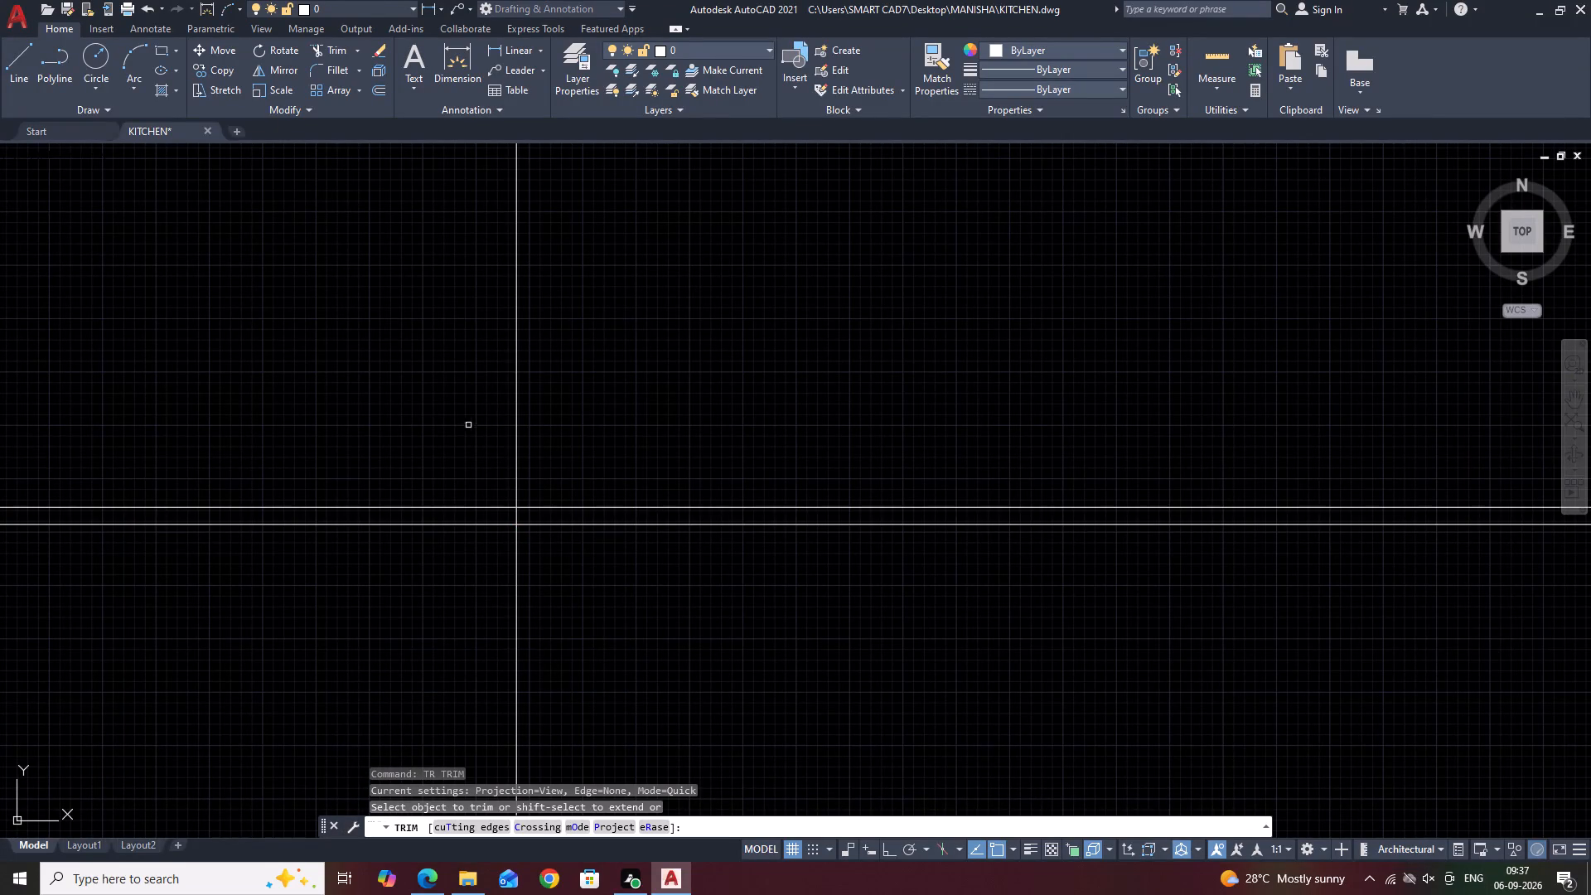
click(462, 412)
click(423, 555)
click(586, 372)
click(375, 381)
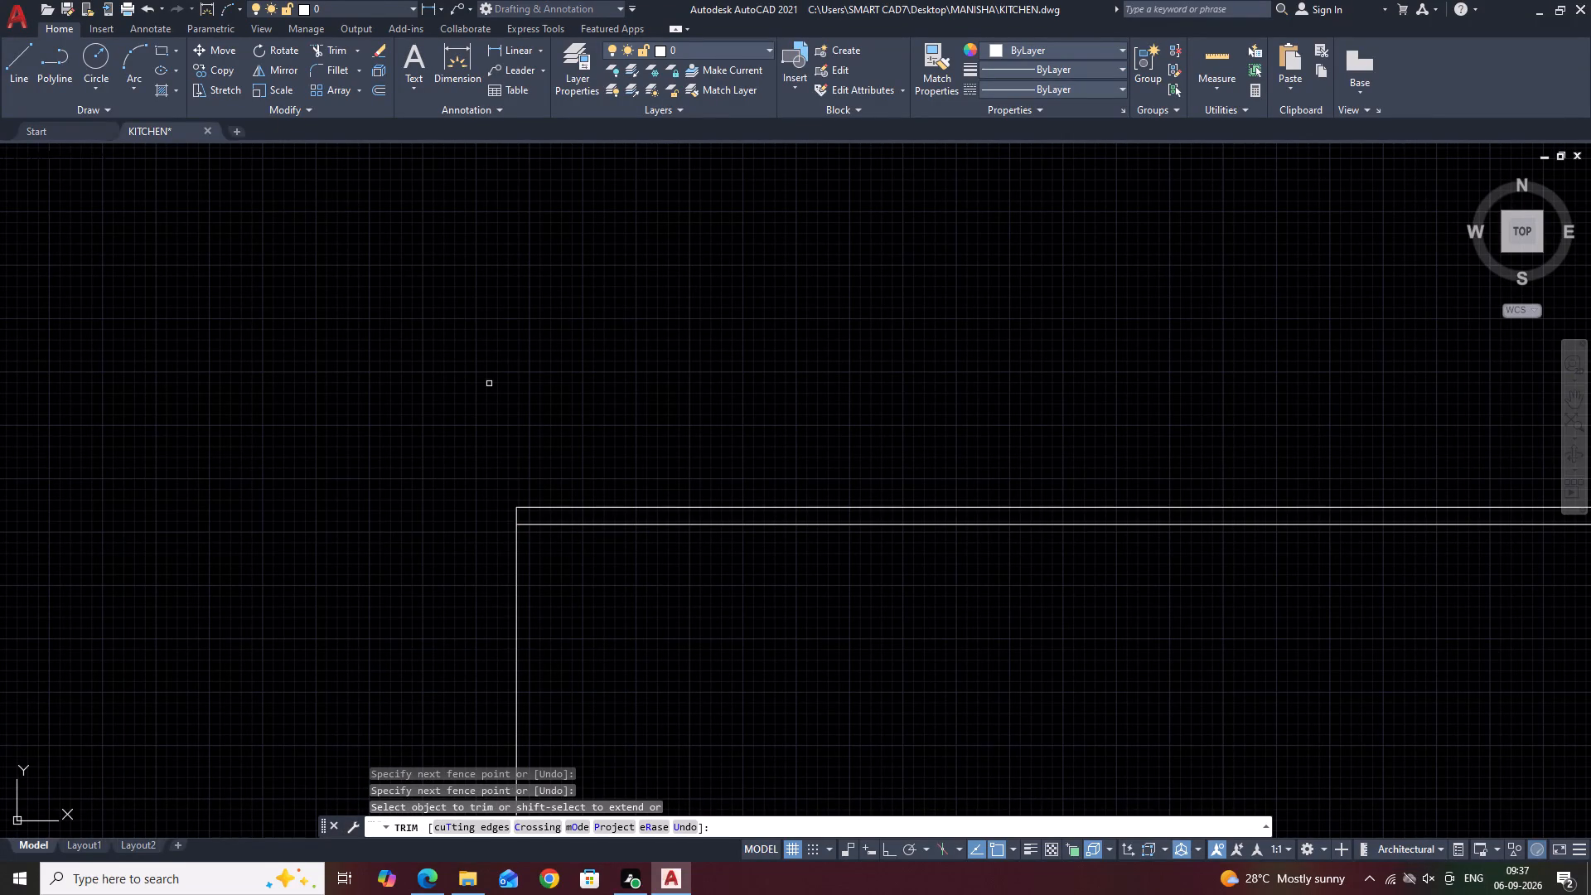
key(Escape)
Offset the left vertical line 1'7.5" to the right, toward the inside of the corner.
middle_drag(1061, 587, 985, 396)
middle_drag(1010, 321, 970, 387)
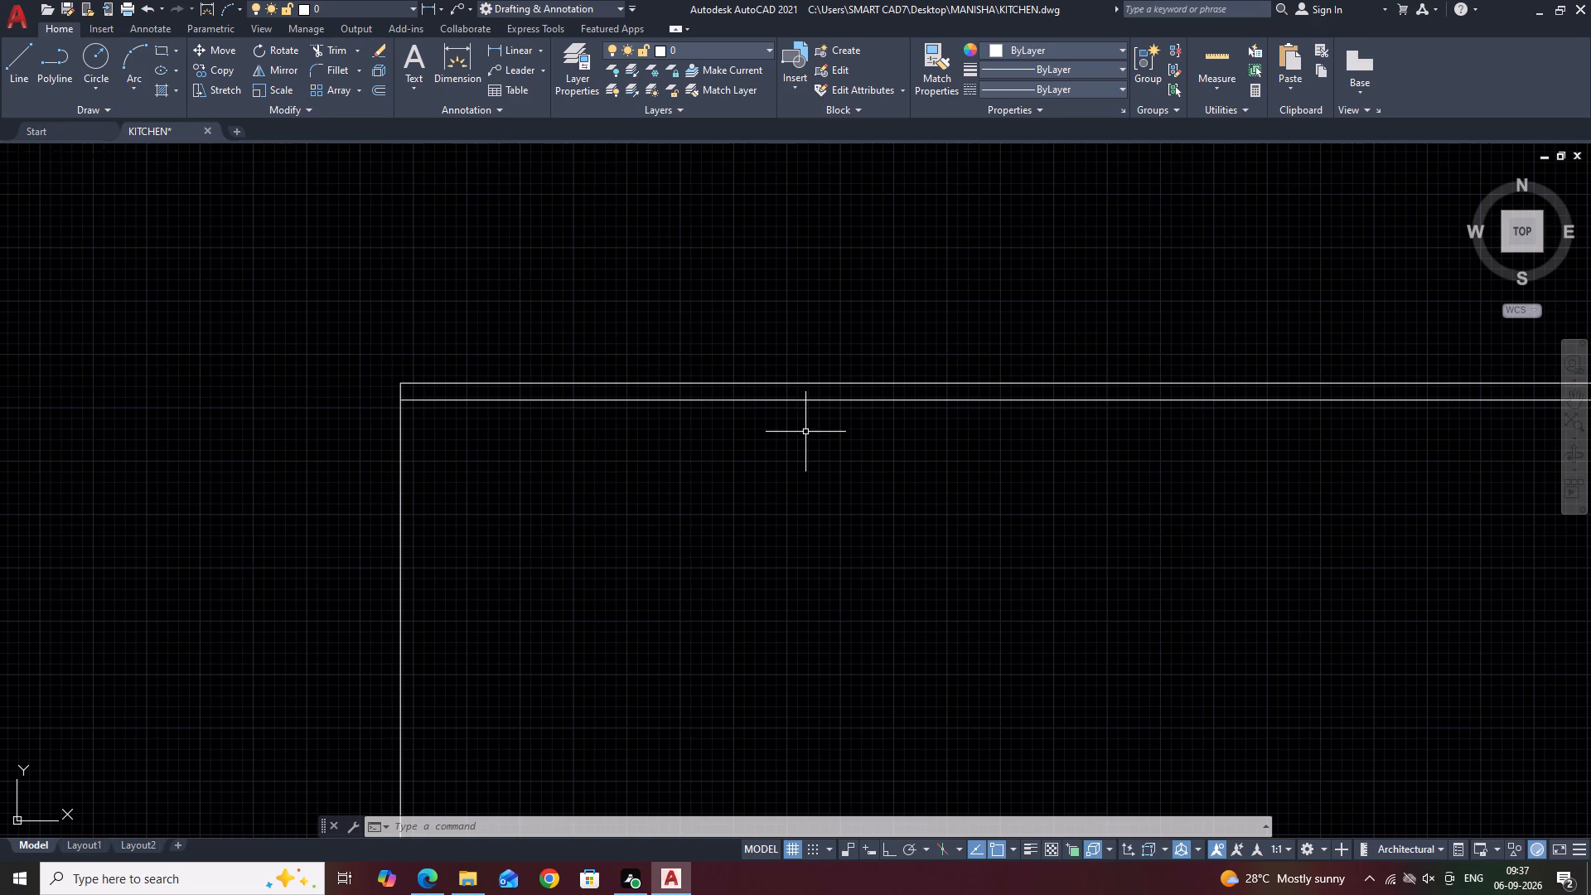
middle_drag(973, 472, 933, 365)
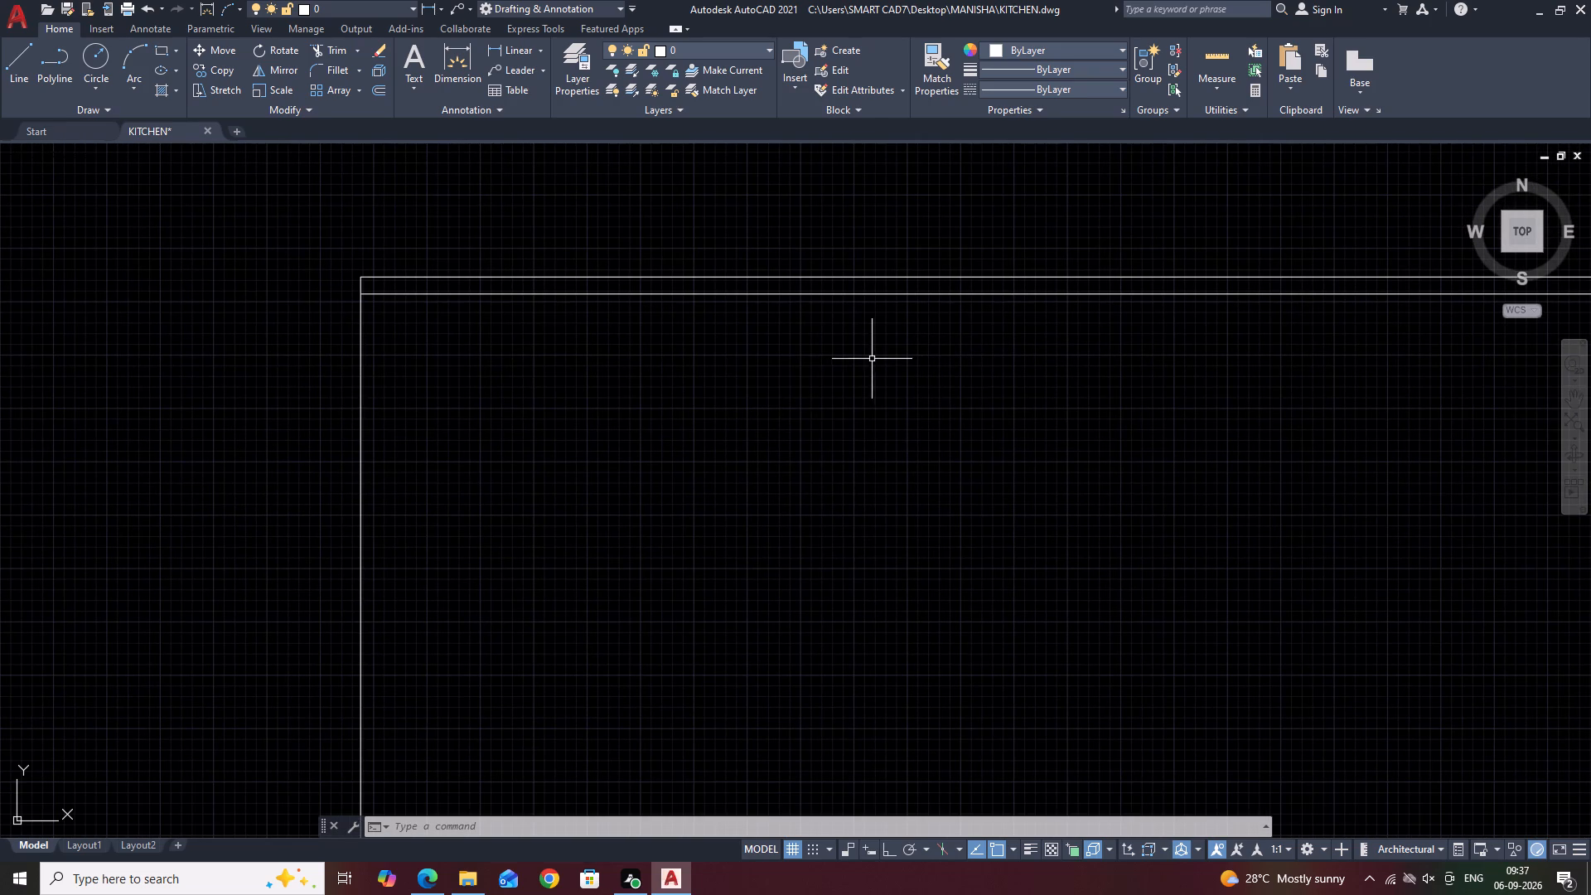
click(361, 356)
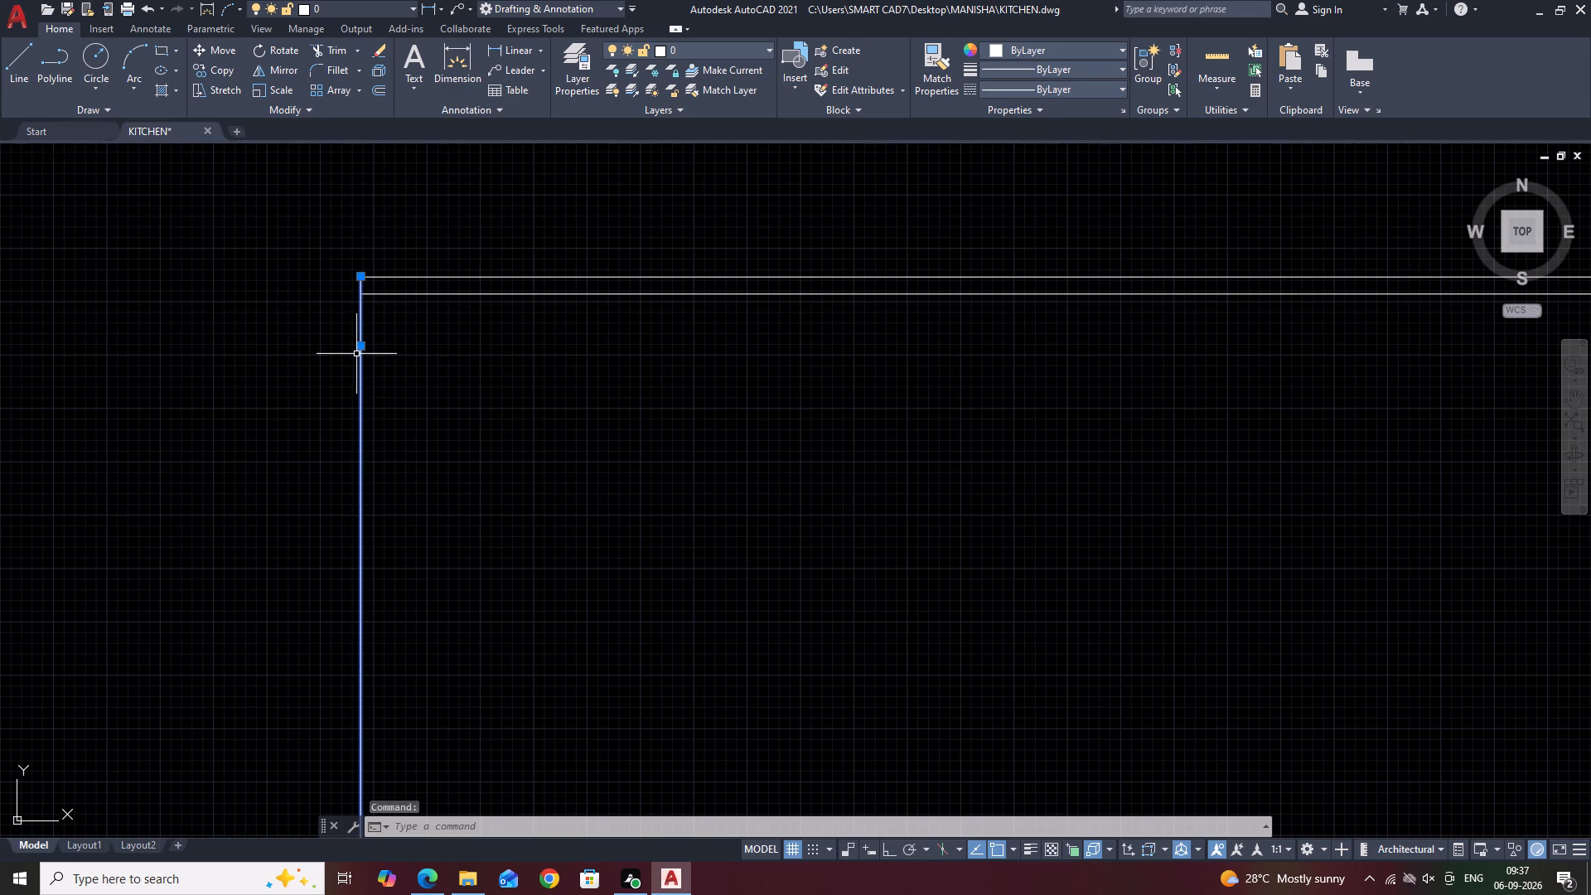
key(o)
key(space)
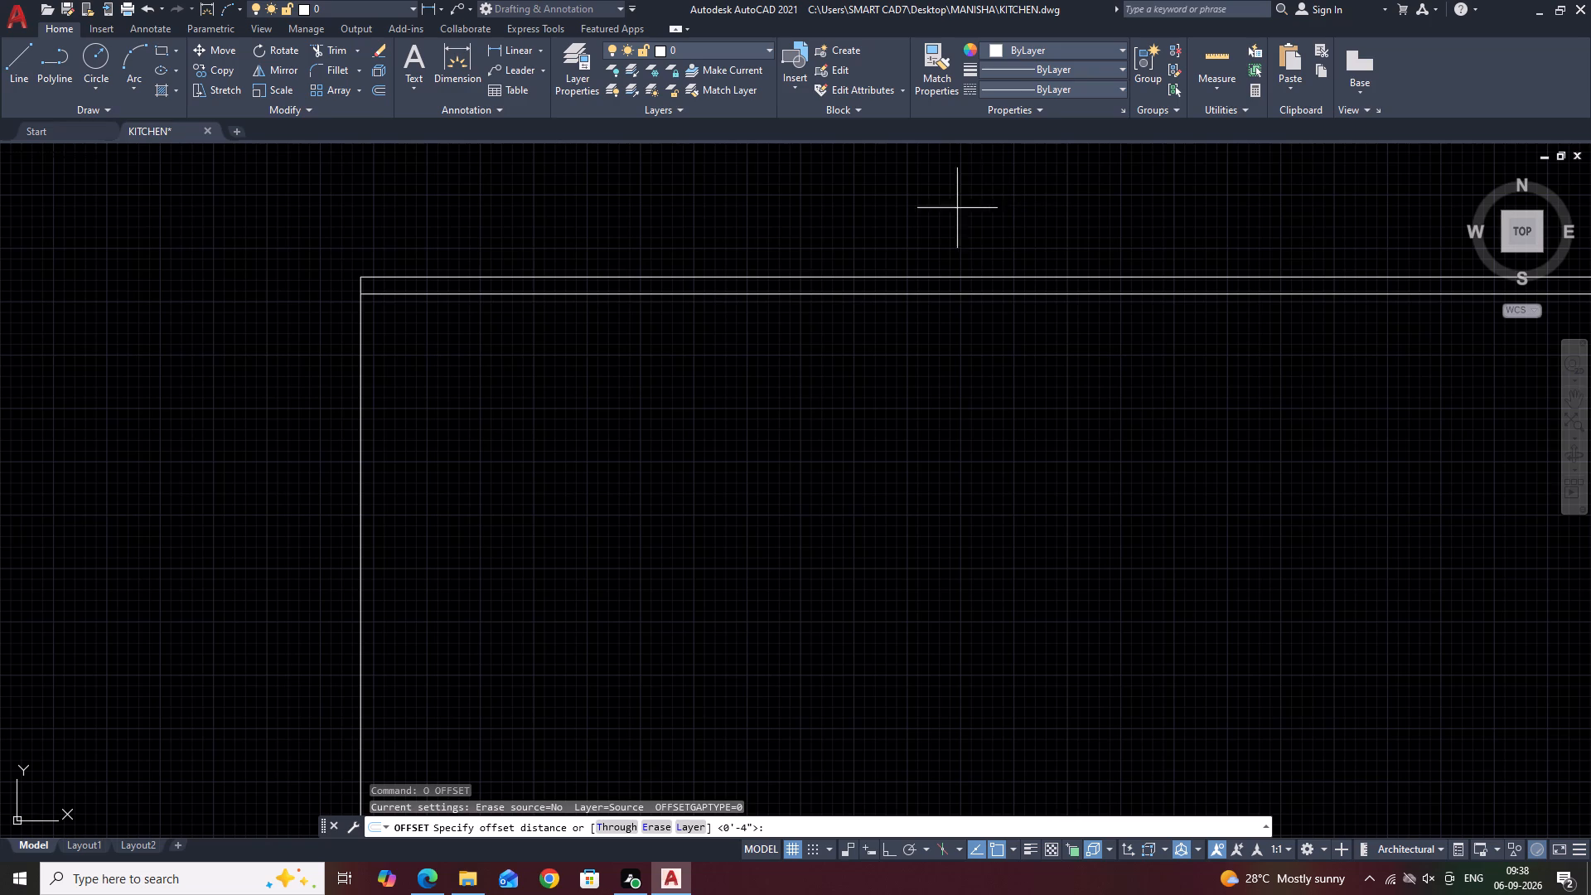
key(1)
key(apostrophe)
text(7.)
text(5)
key(space)
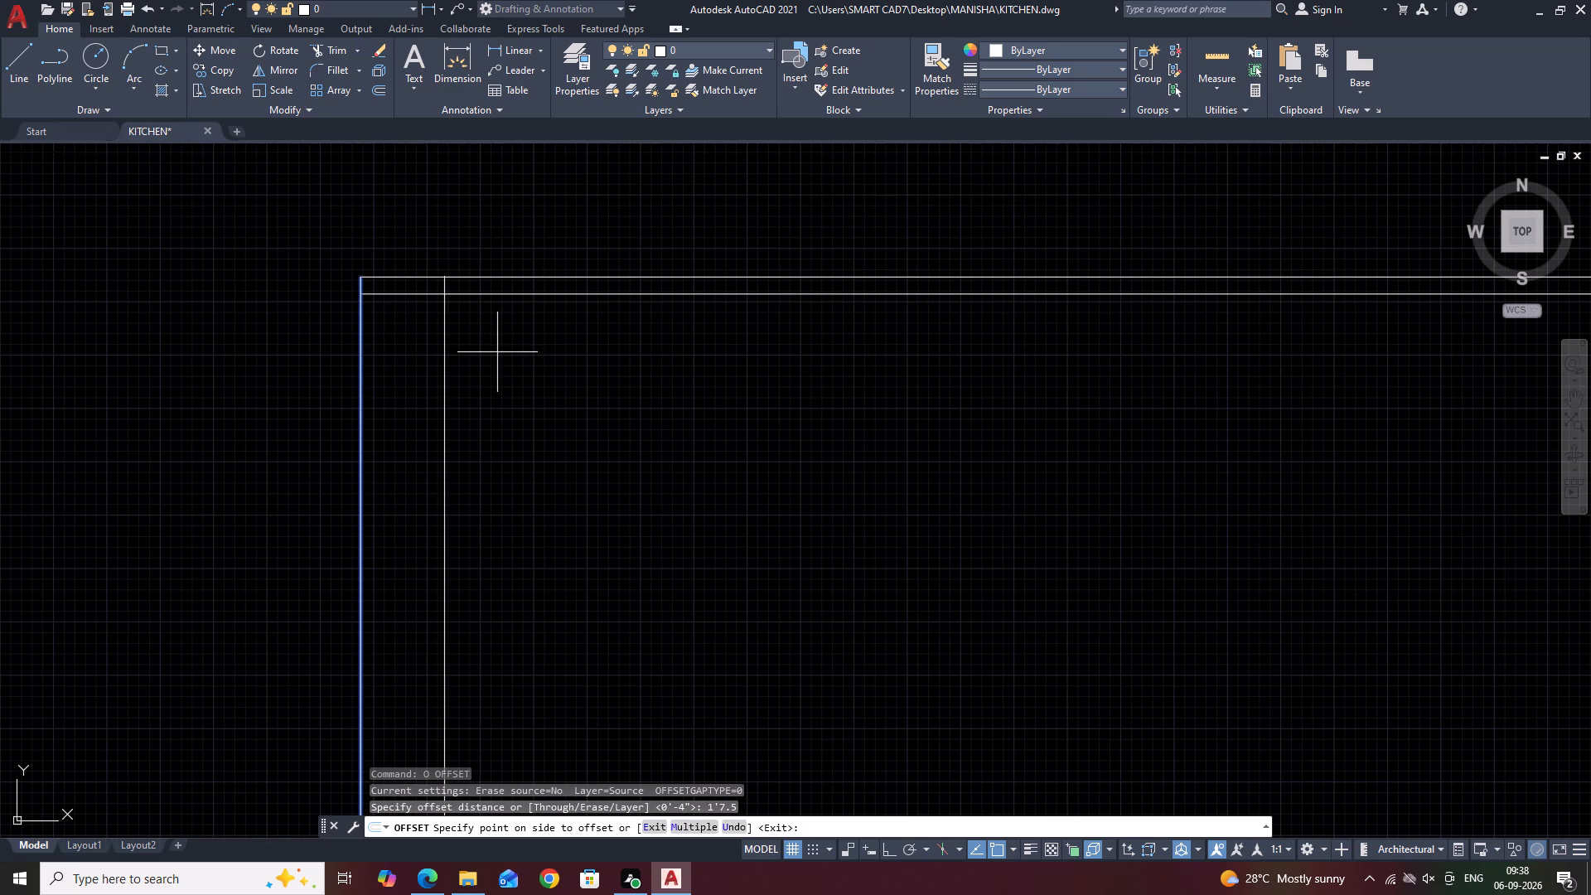
click(498, 352)
key(Escape)
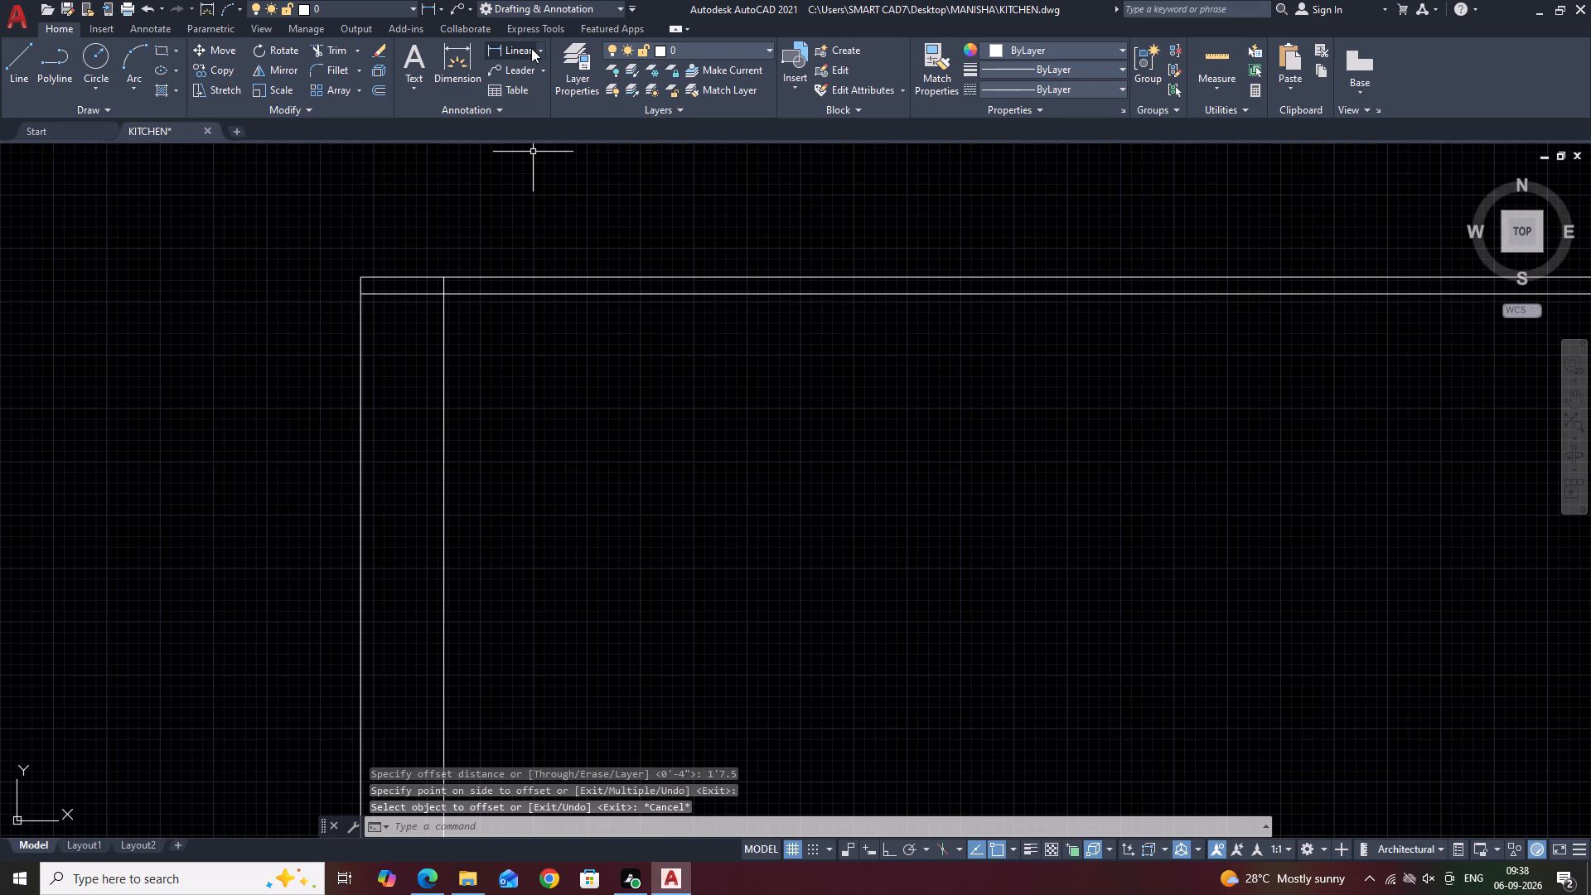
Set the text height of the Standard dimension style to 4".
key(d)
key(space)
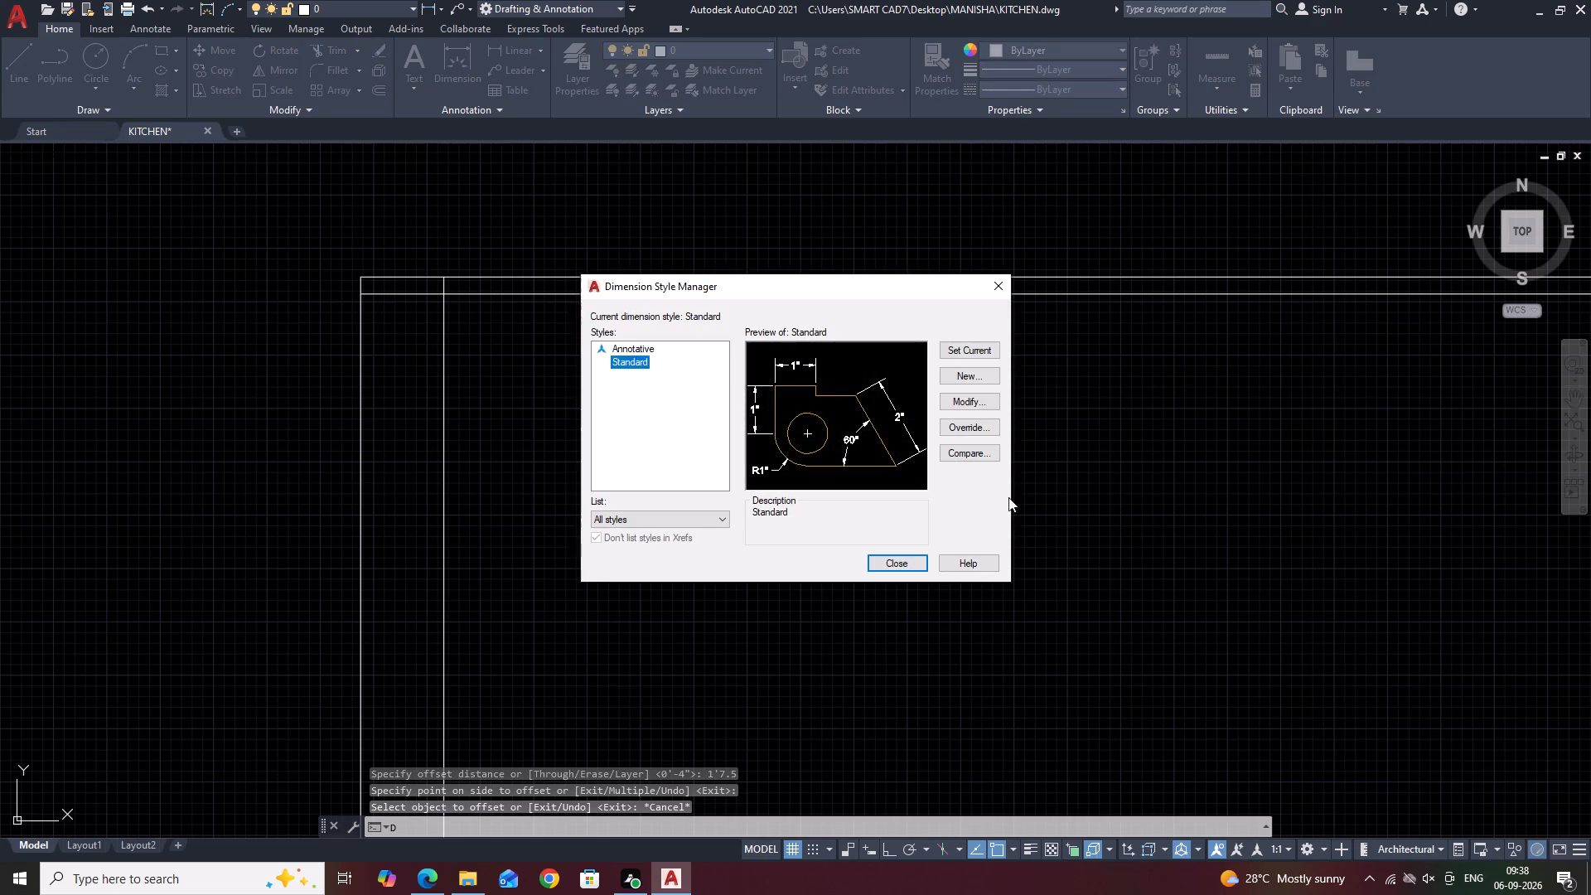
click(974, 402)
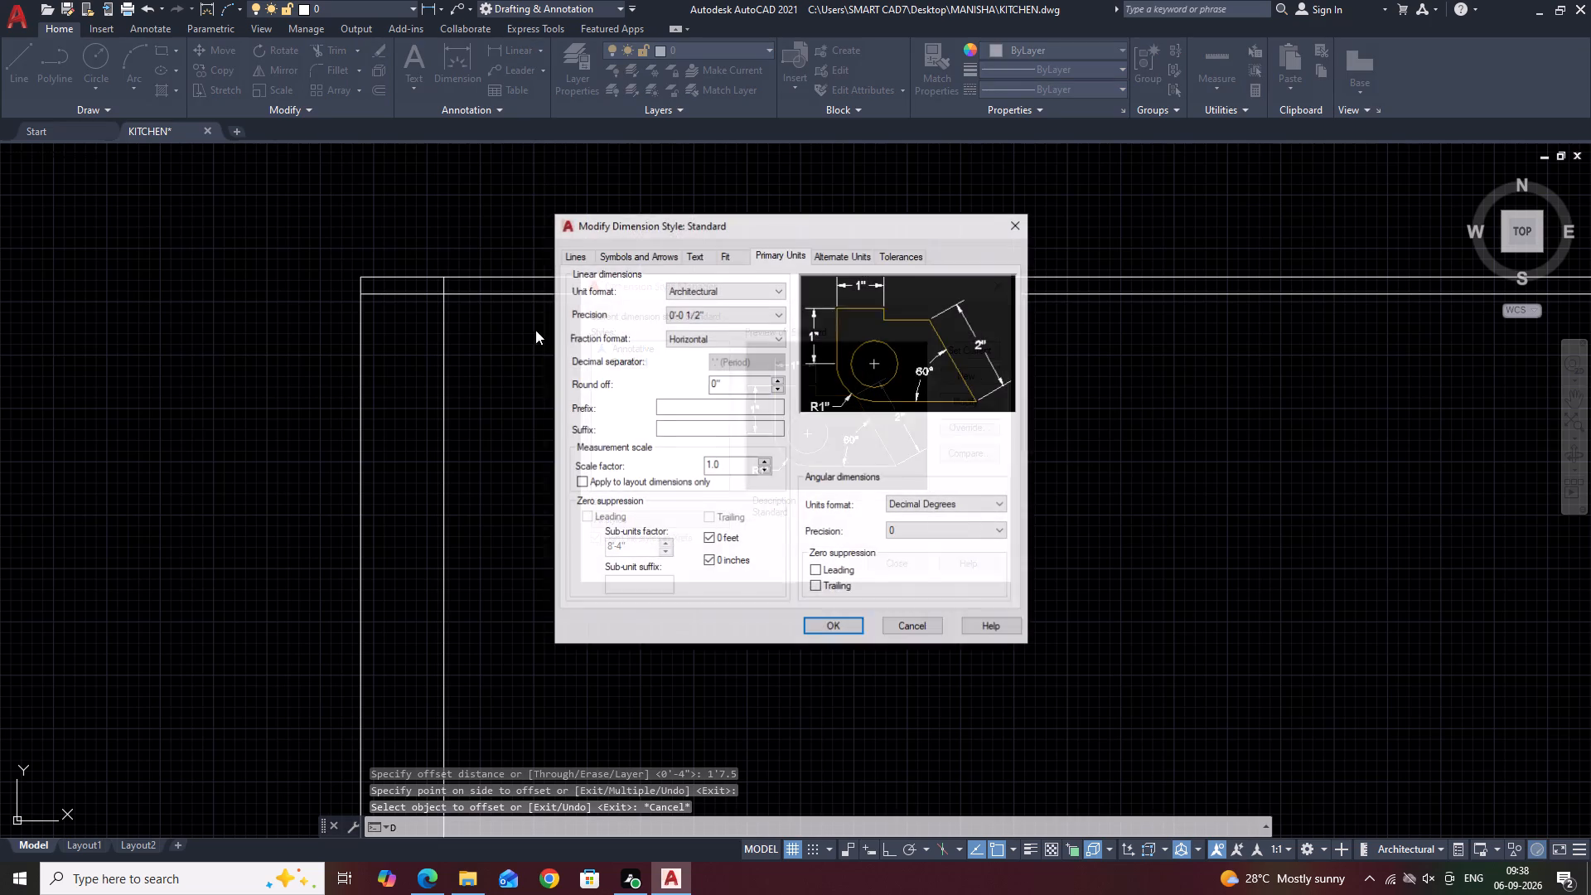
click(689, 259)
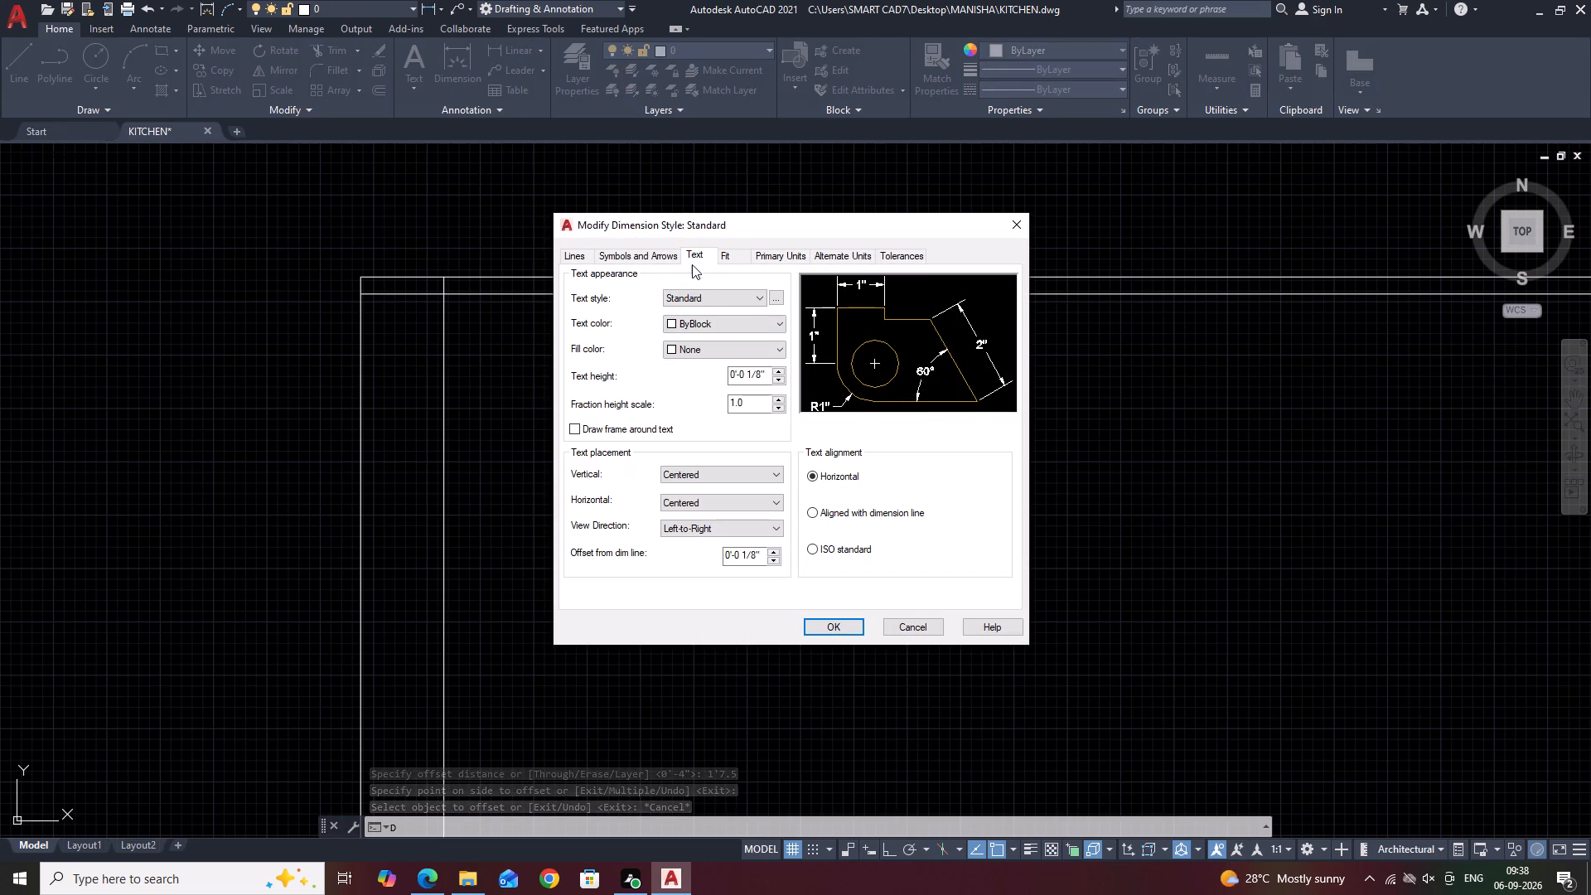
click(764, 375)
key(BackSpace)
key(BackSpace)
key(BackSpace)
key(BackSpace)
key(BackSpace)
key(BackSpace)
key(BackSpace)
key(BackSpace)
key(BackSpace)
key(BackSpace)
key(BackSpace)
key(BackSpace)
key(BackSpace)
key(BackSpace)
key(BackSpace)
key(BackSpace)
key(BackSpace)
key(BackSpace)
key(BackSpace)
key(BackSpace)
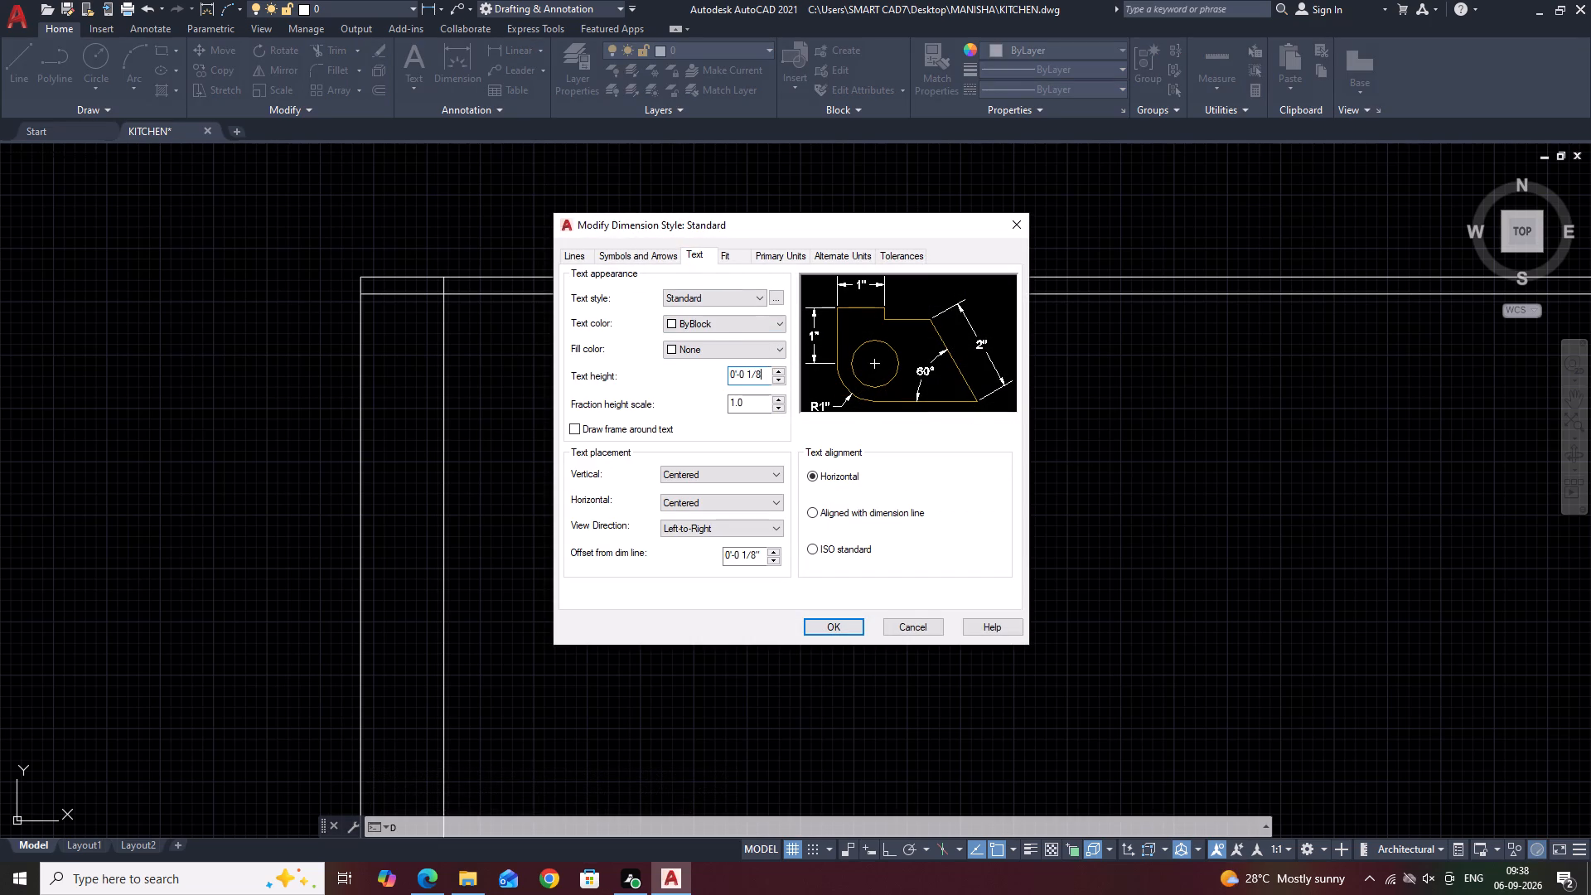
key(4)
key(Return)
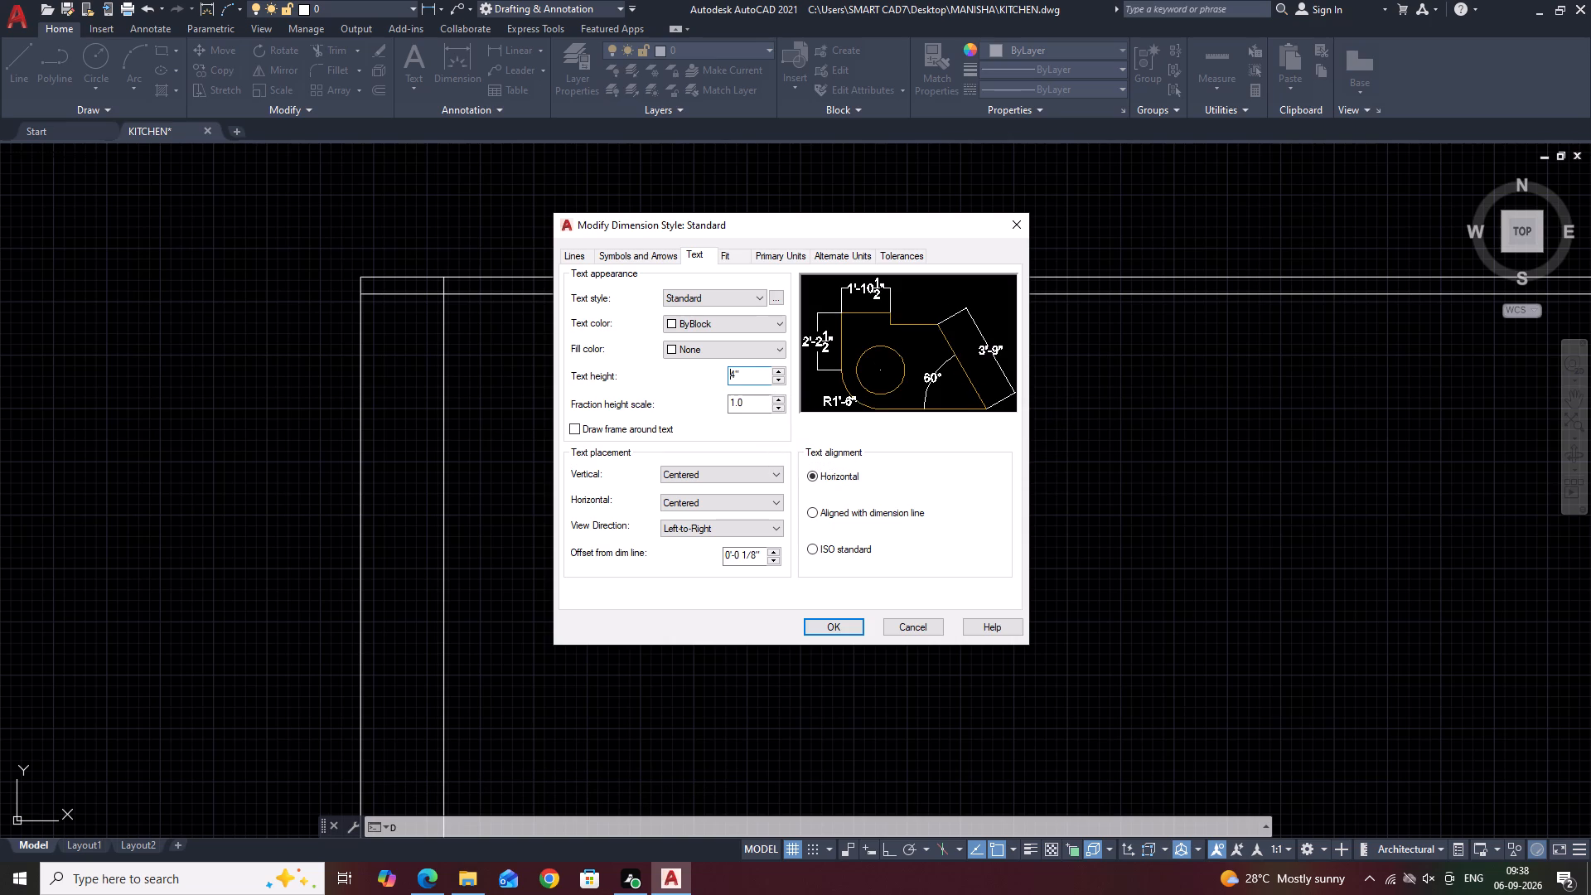
Set the Standard dimension style's text height to 3" and make the style current.
click(758, 374)
key(BackSpace)
key(BackSpace)
key(BackSpace)
key(3)
key(Return)
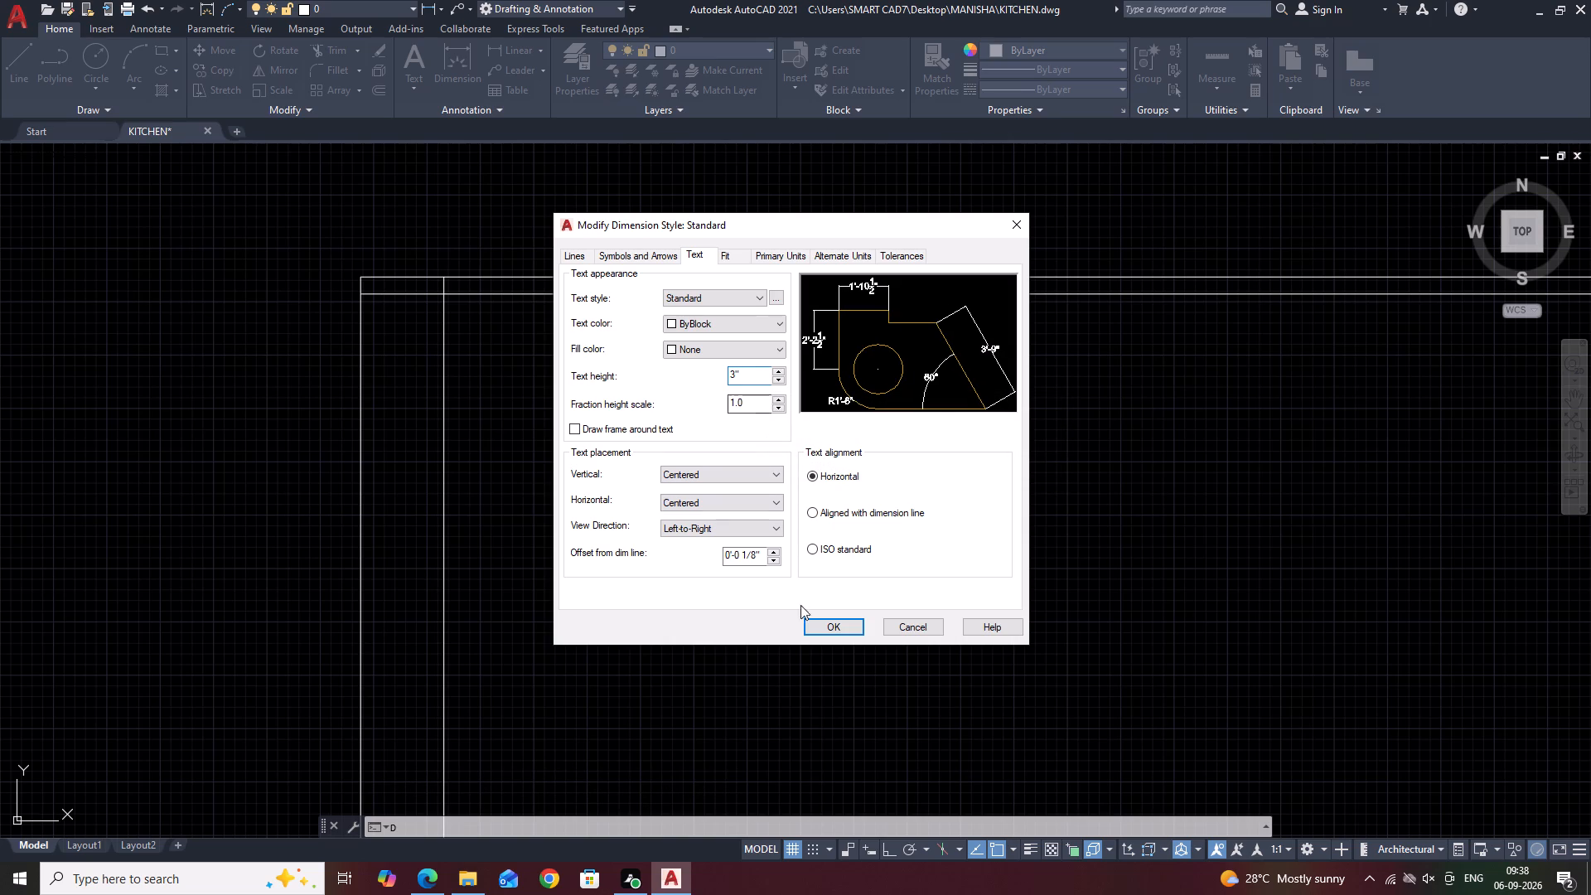
click(818, 631)
click(984, 347)
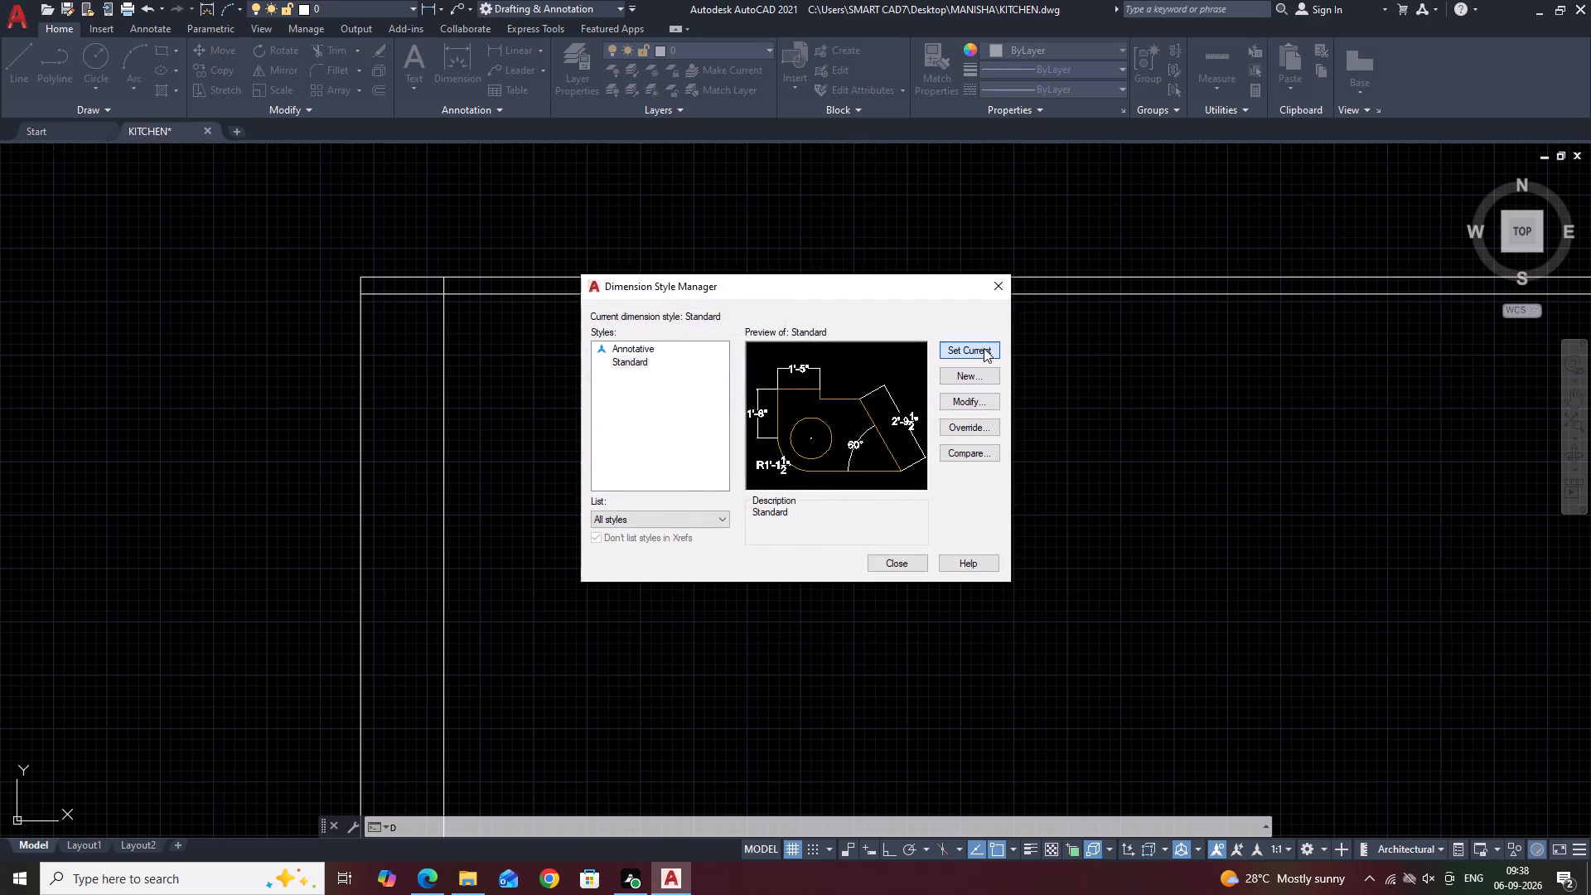
click(994, 295)
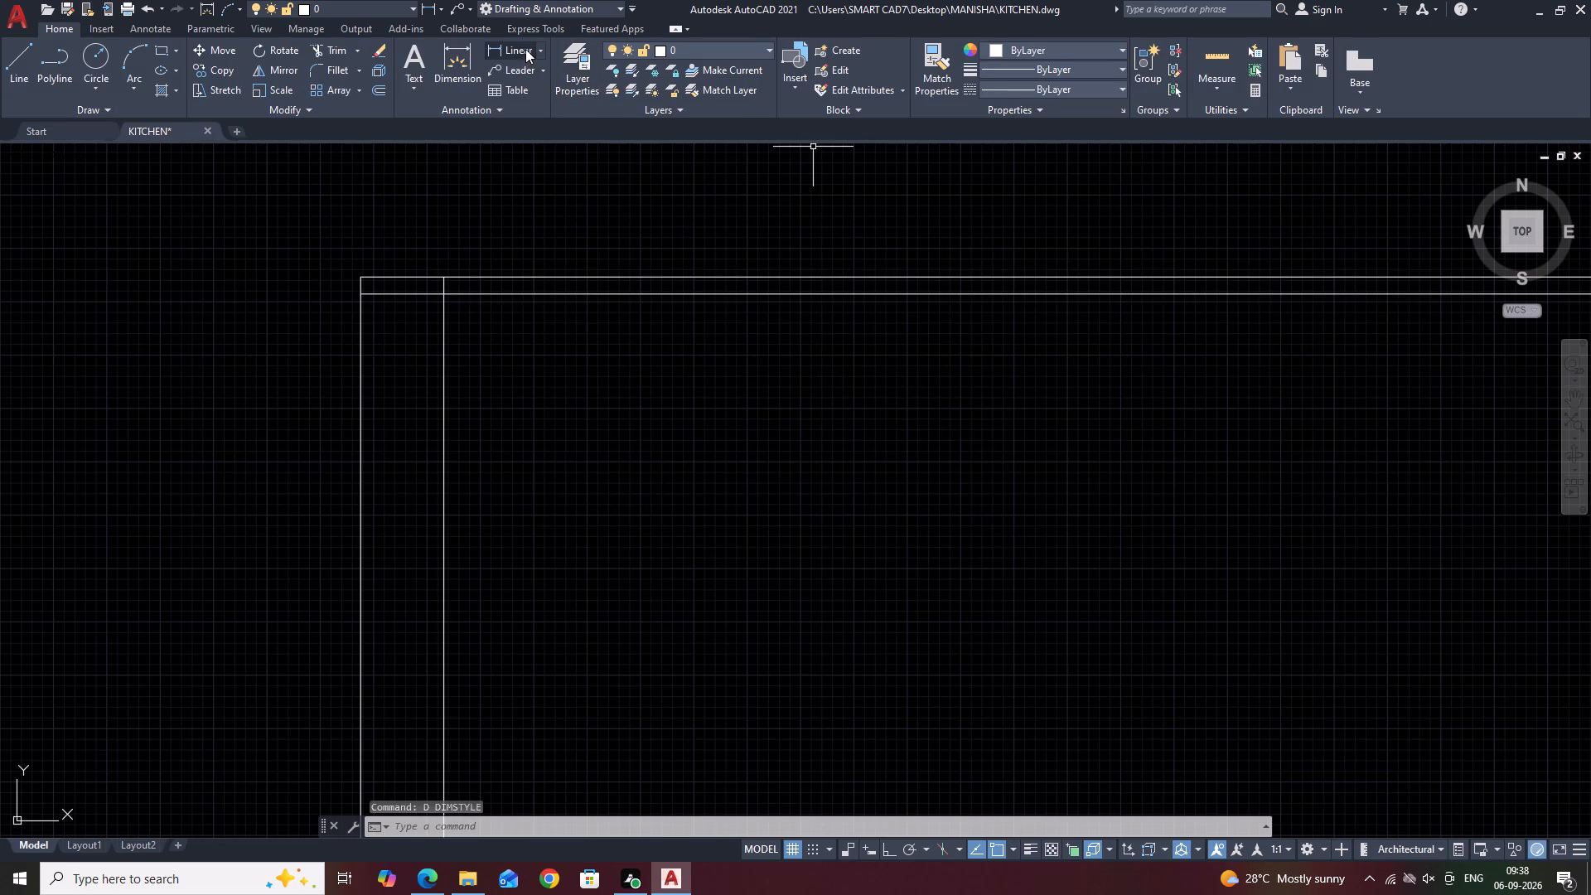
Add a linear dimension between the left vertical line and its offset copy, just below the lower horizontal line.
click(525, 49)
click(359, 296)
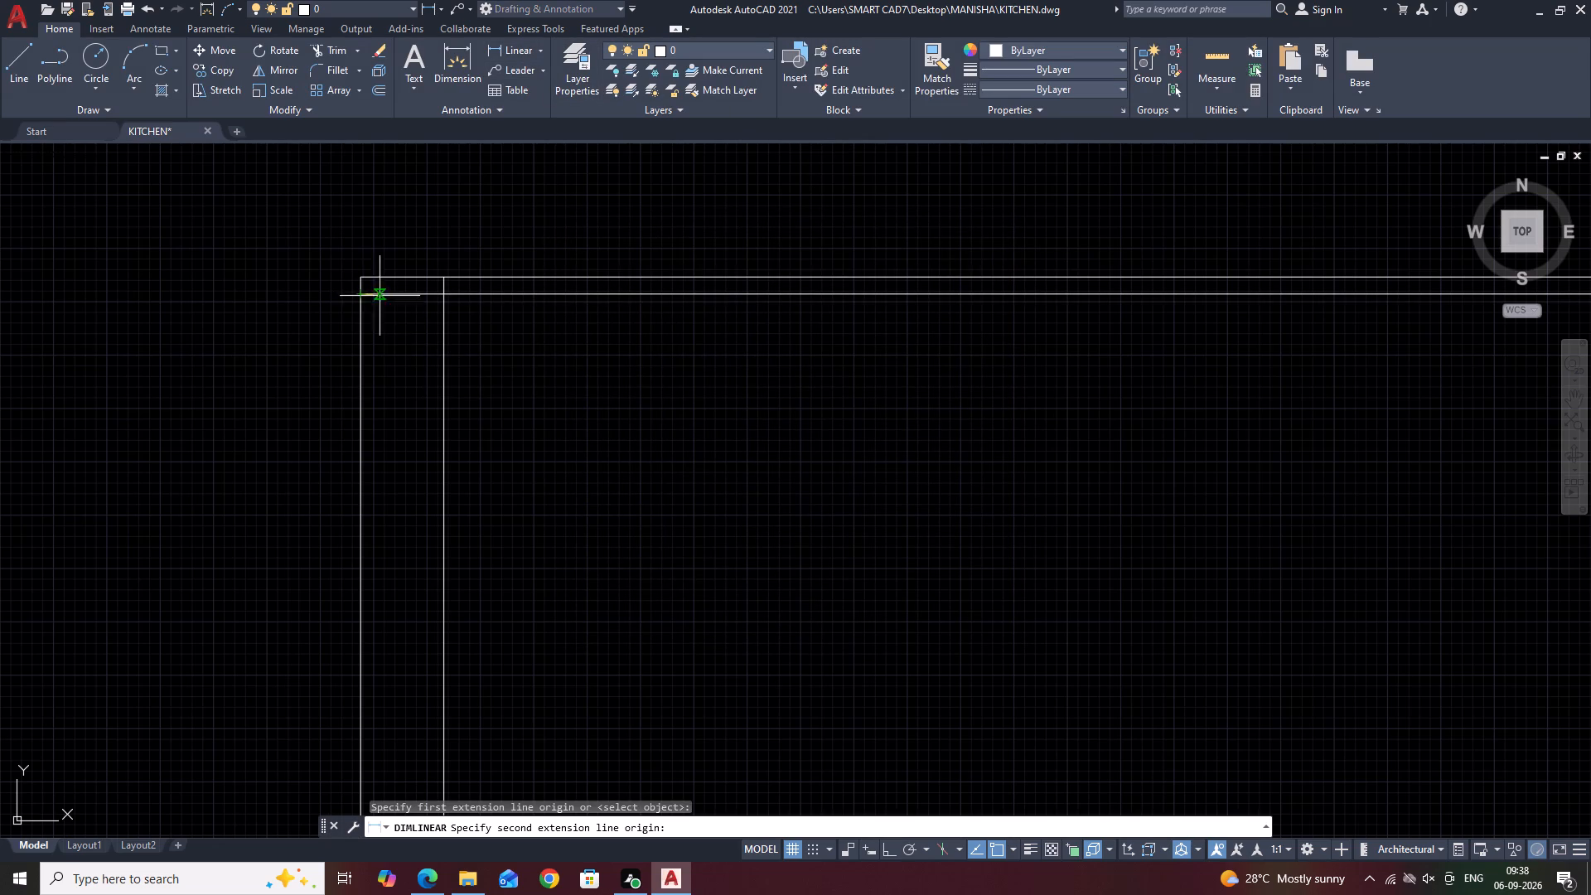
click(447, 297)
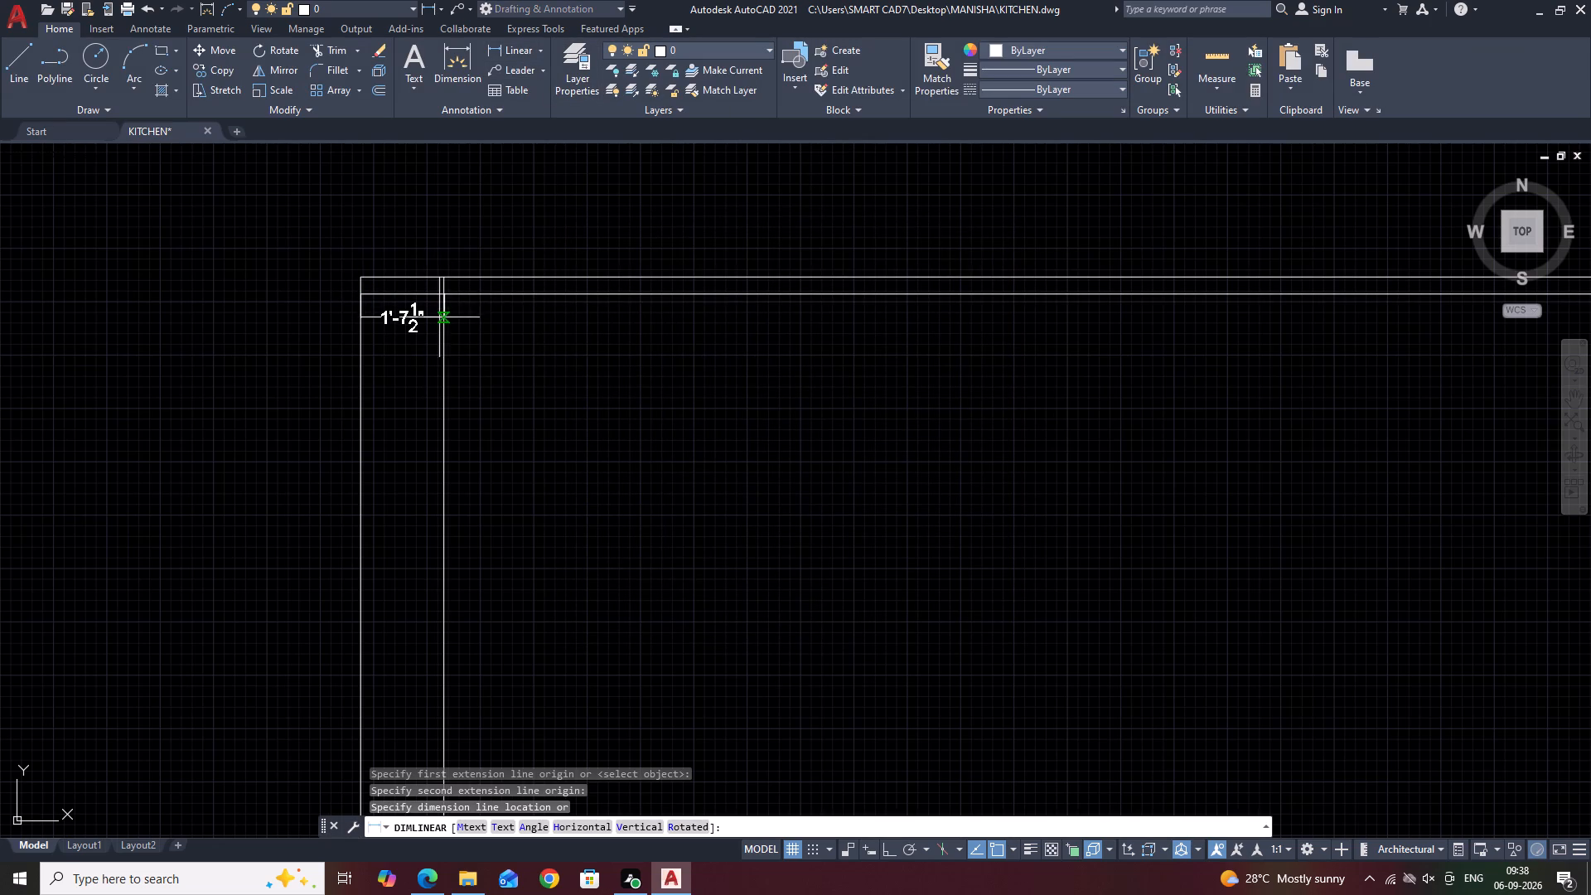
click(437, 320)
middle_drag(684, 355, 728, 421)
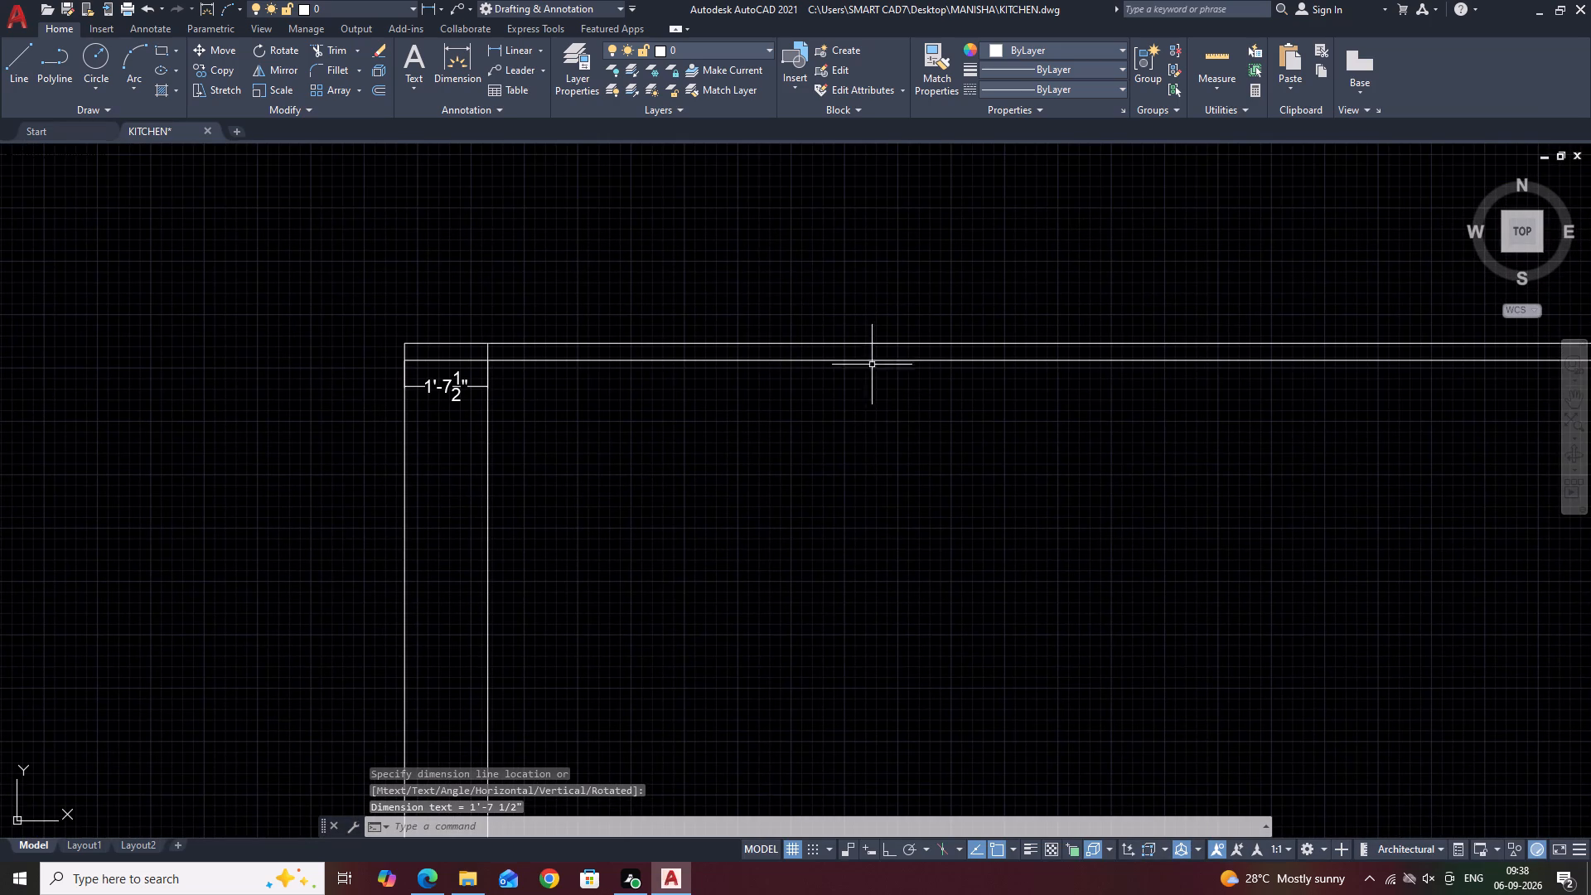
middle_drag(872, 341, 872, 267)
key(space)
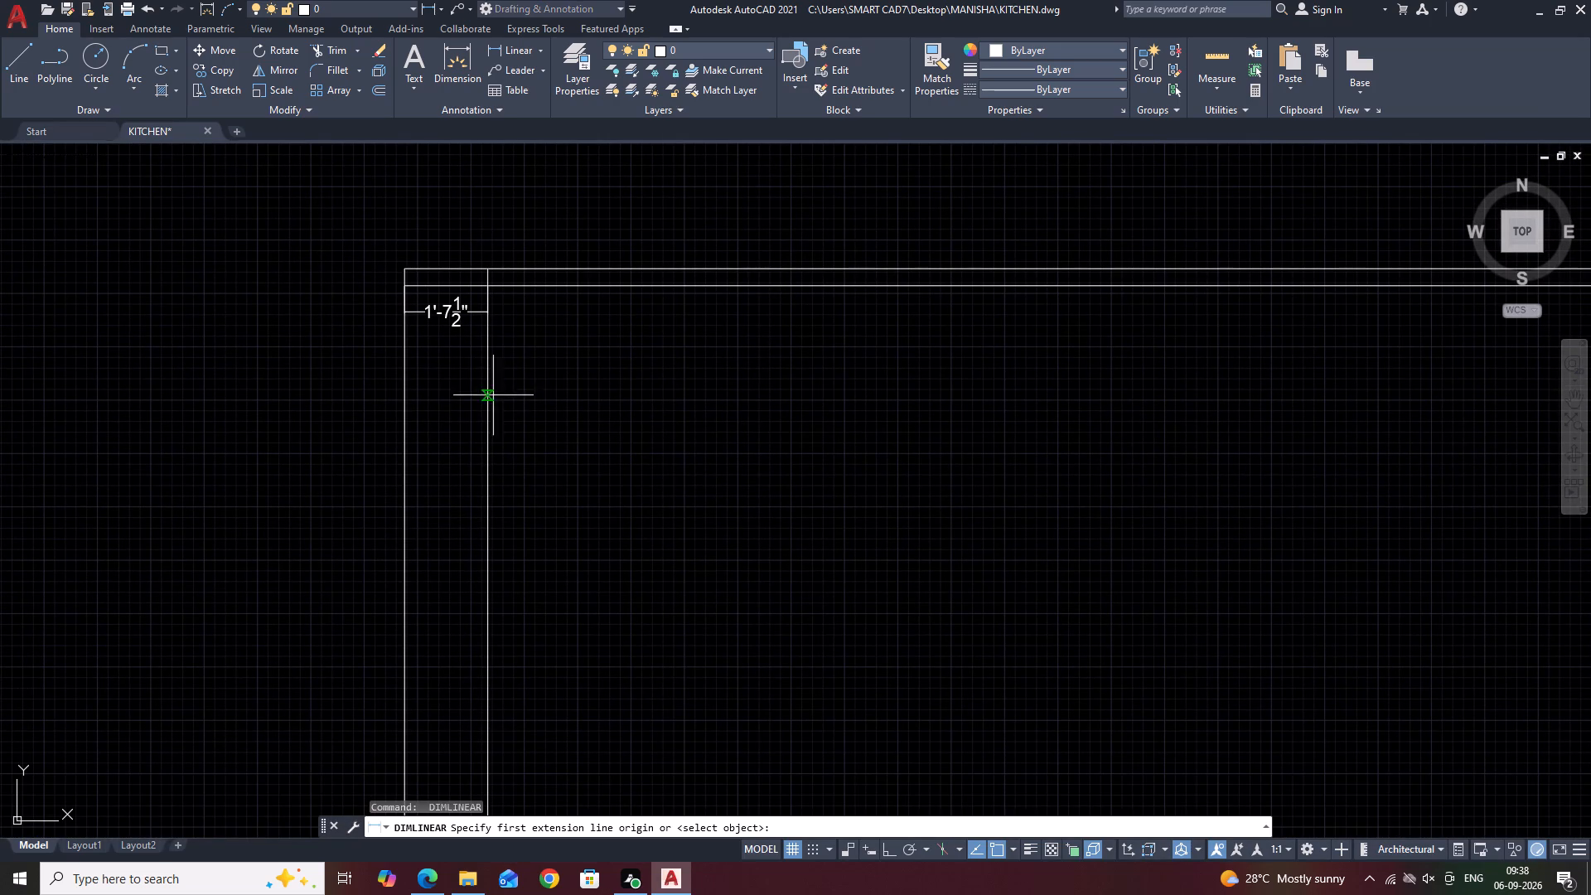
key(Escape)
Erase the linear dimension and all the horizontal and vertical lines to clear the drawing.
middle_drag(865, 390, 963, 467)
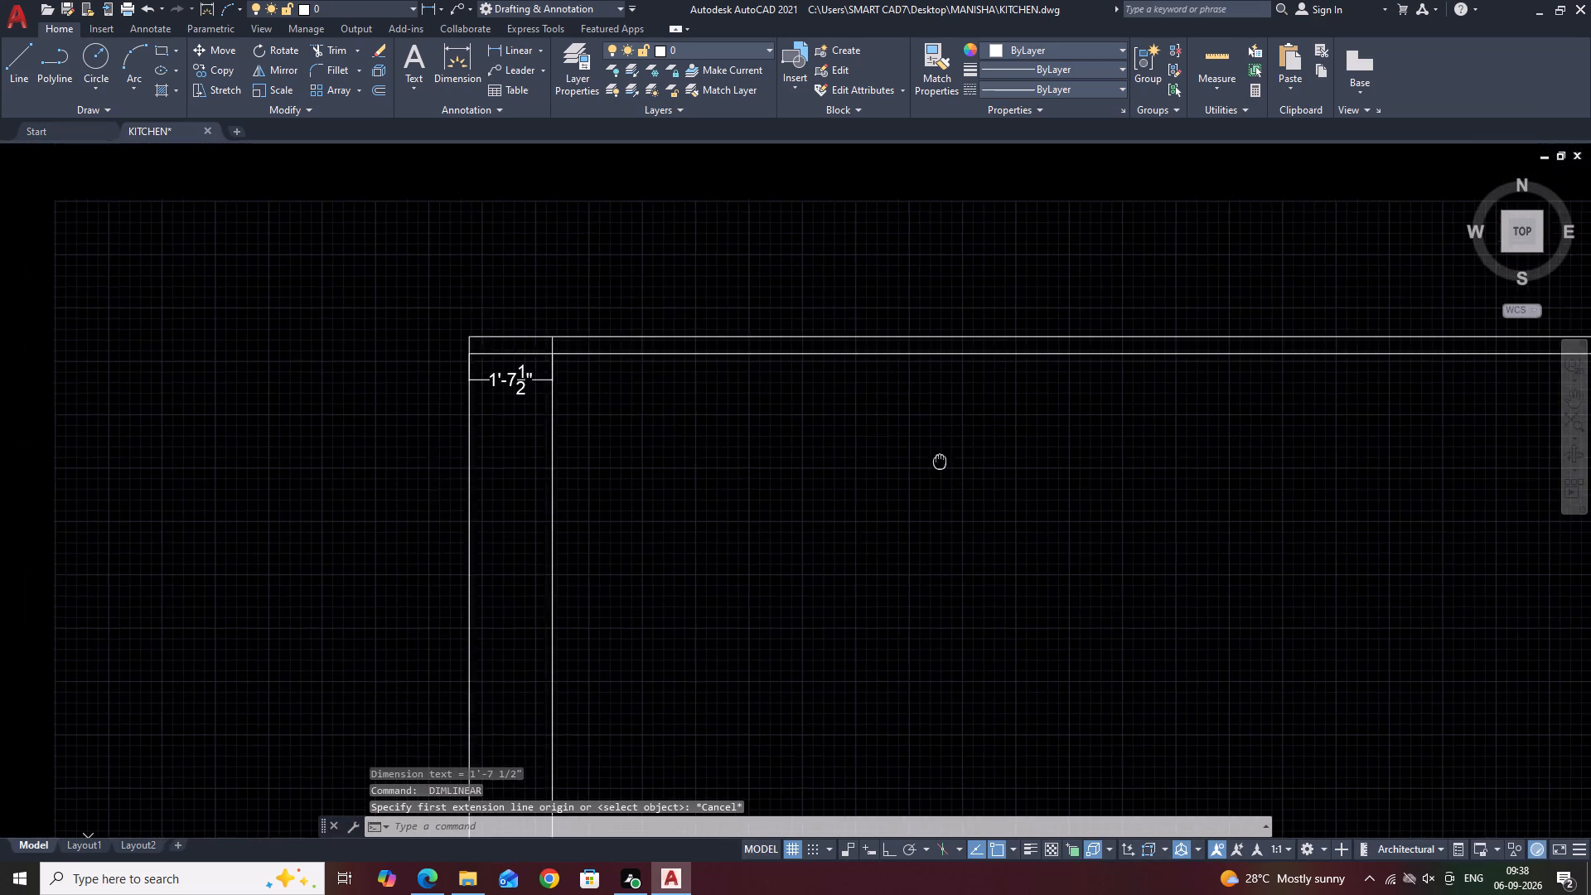
middle_drag(963, 467, 1005, 472)
scroll(993, 466, down, 1)
middle_drag(1067, 467, 1038, 457)
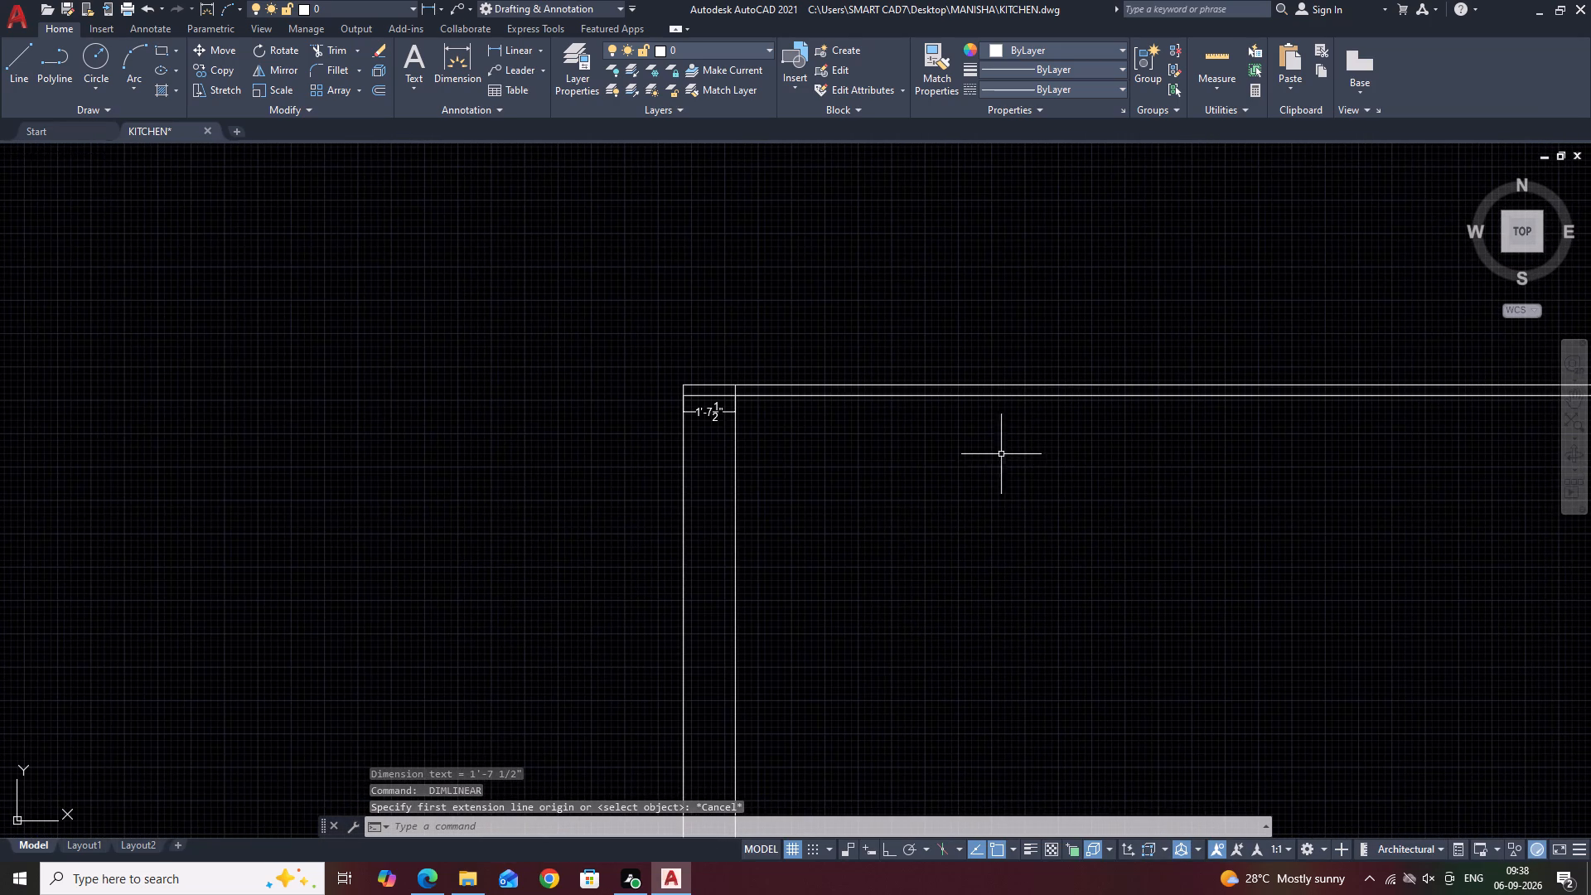
click(794, 398)
middle_drag(994, 440, 953, 420)
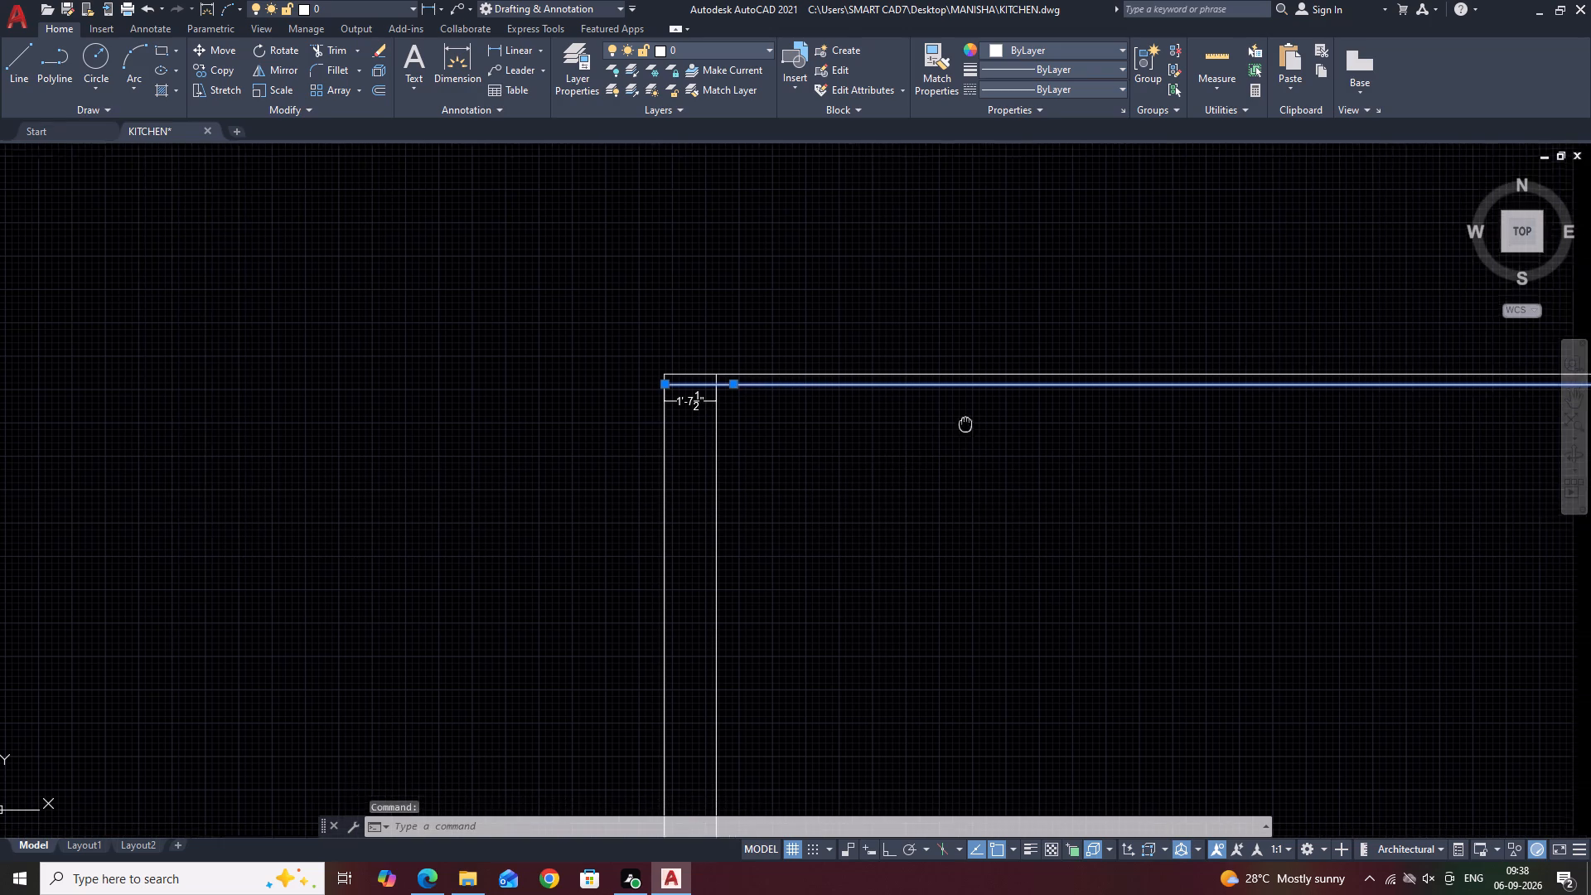
middle_drag(953, 420, 865, 404)
scroll(619, 359, up, 2)
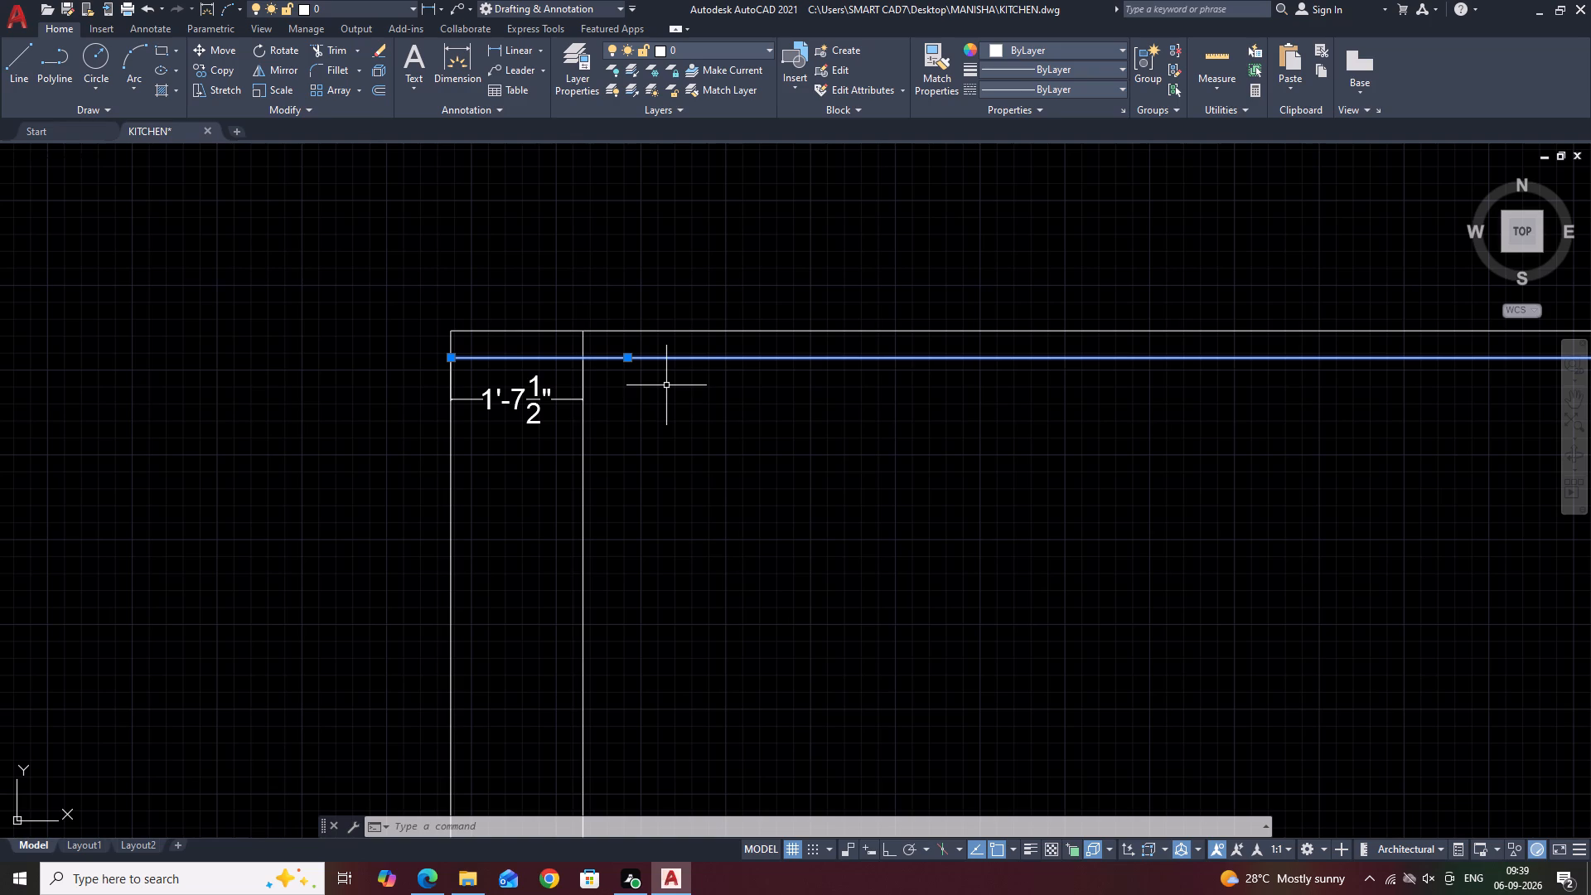
middle_drag(700, 458, 704, 423)
click(511, 366)
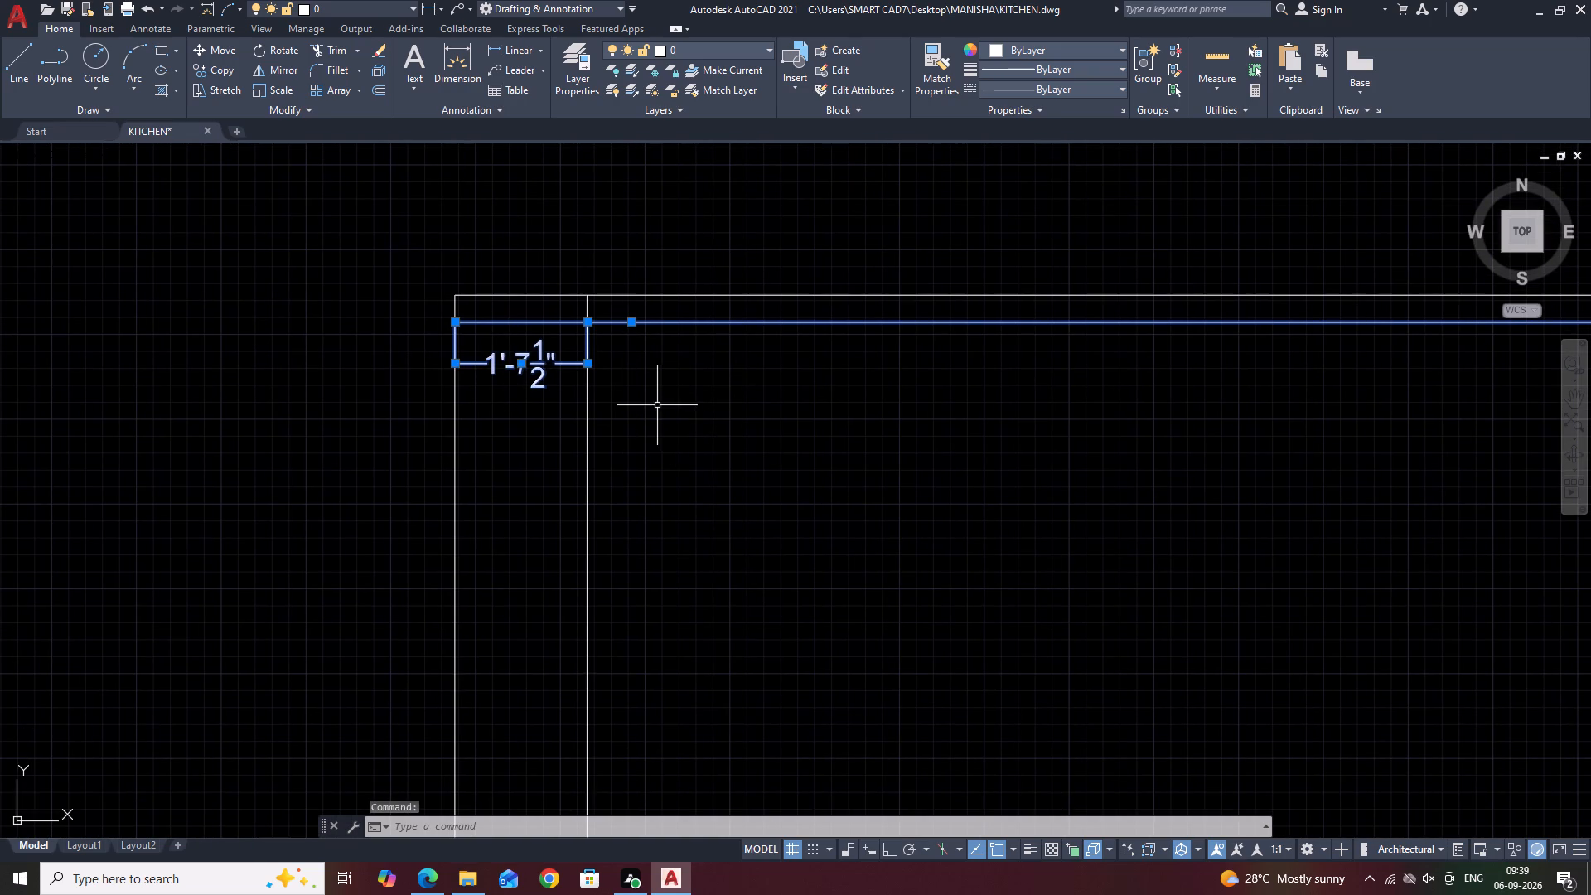
key(Delete)
scroll(706, 356, down, 4)
drag(850, 293, 832, 309)
click(524, 542)
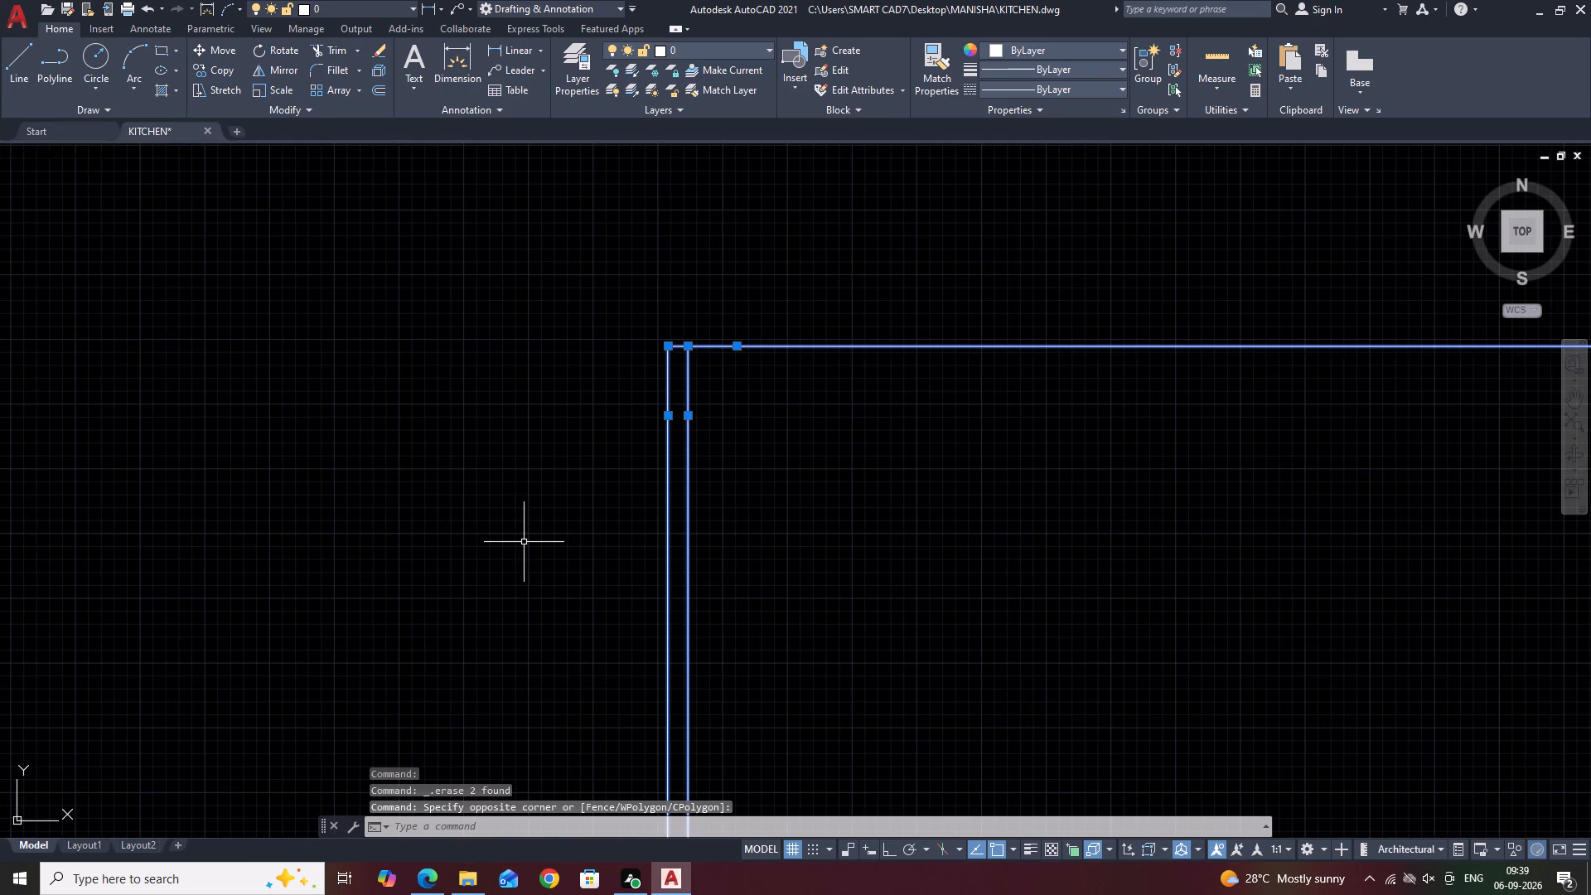
key(Delete)
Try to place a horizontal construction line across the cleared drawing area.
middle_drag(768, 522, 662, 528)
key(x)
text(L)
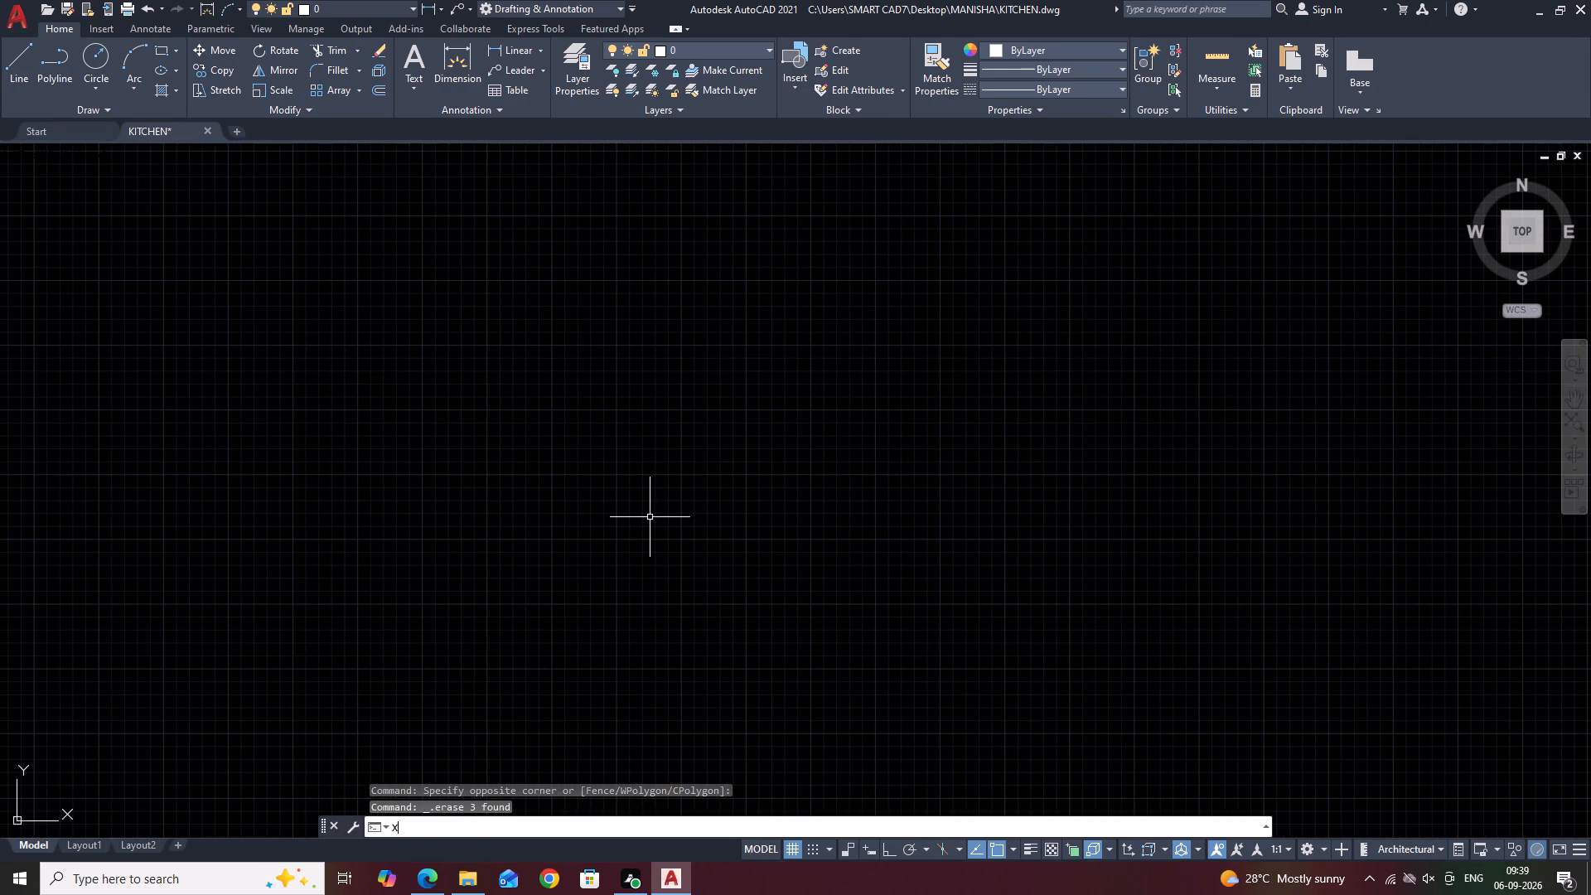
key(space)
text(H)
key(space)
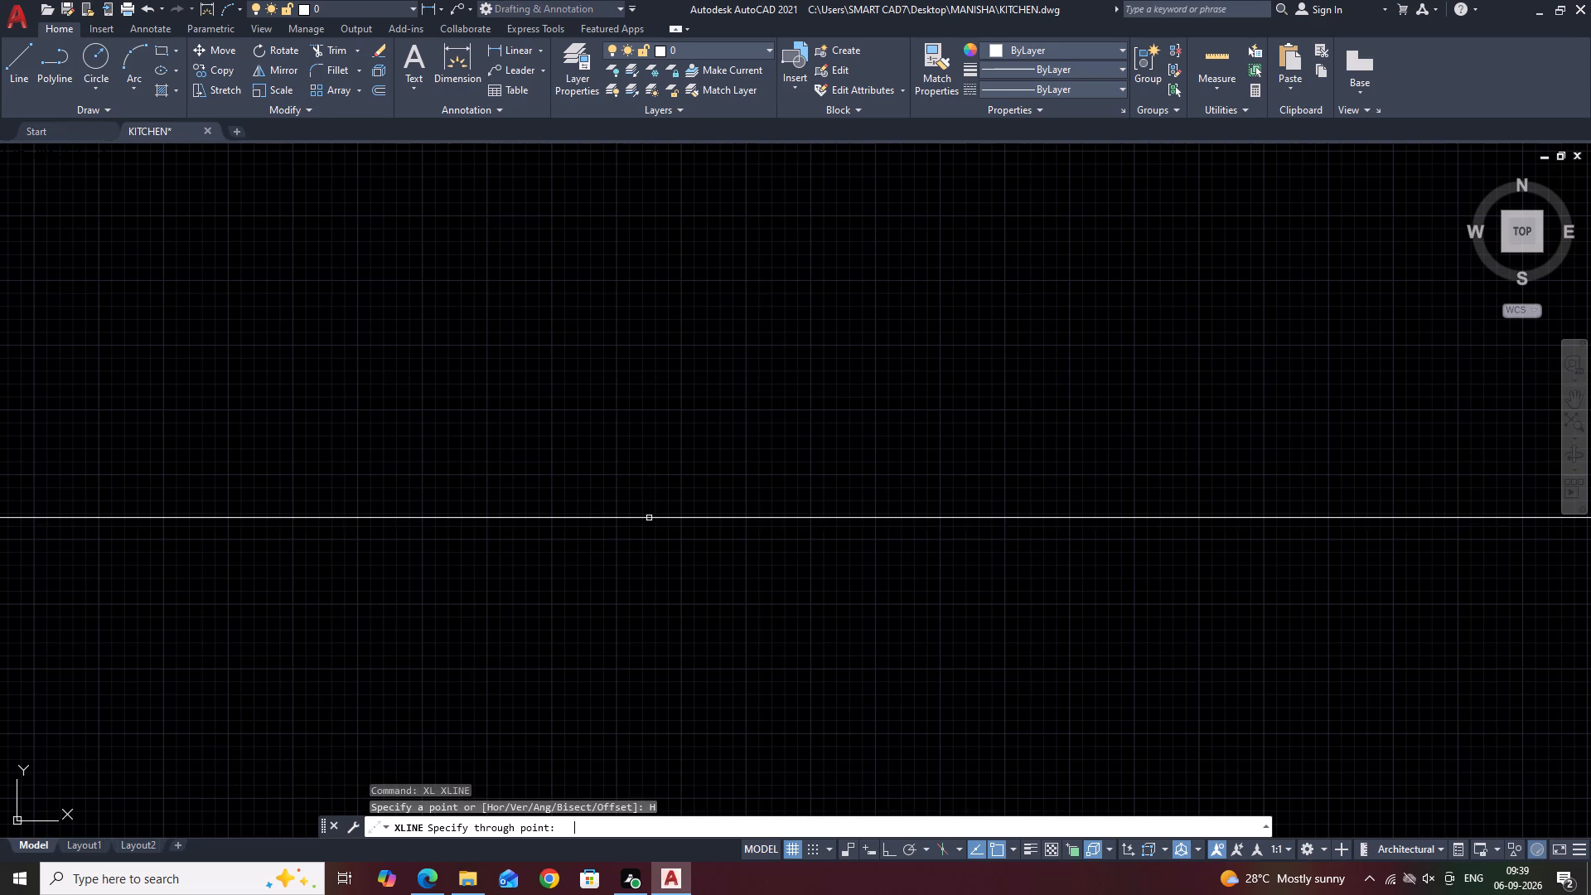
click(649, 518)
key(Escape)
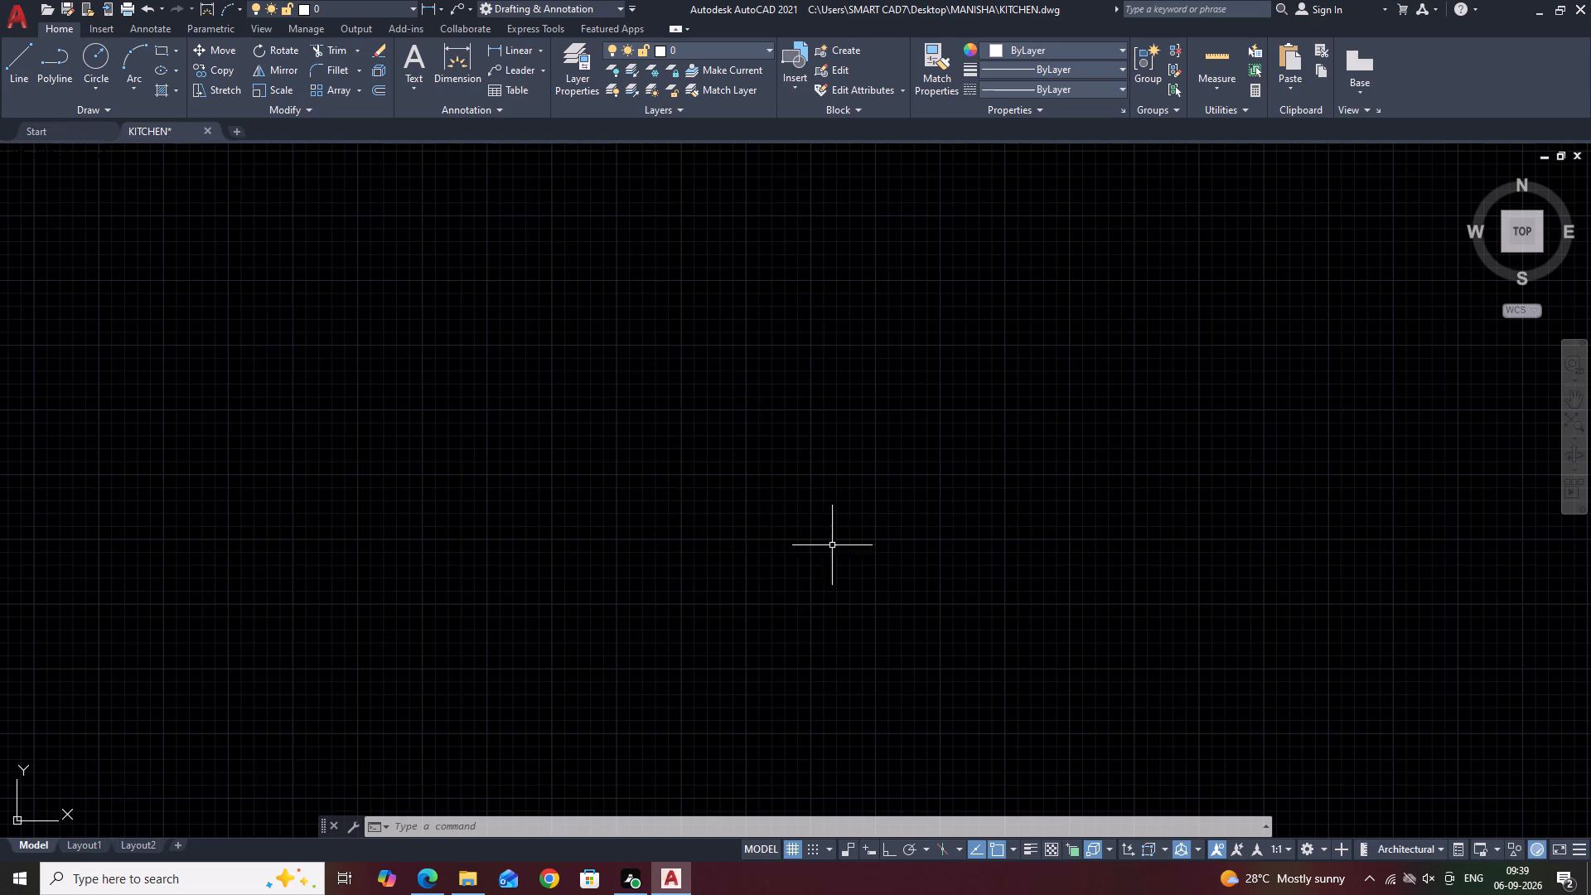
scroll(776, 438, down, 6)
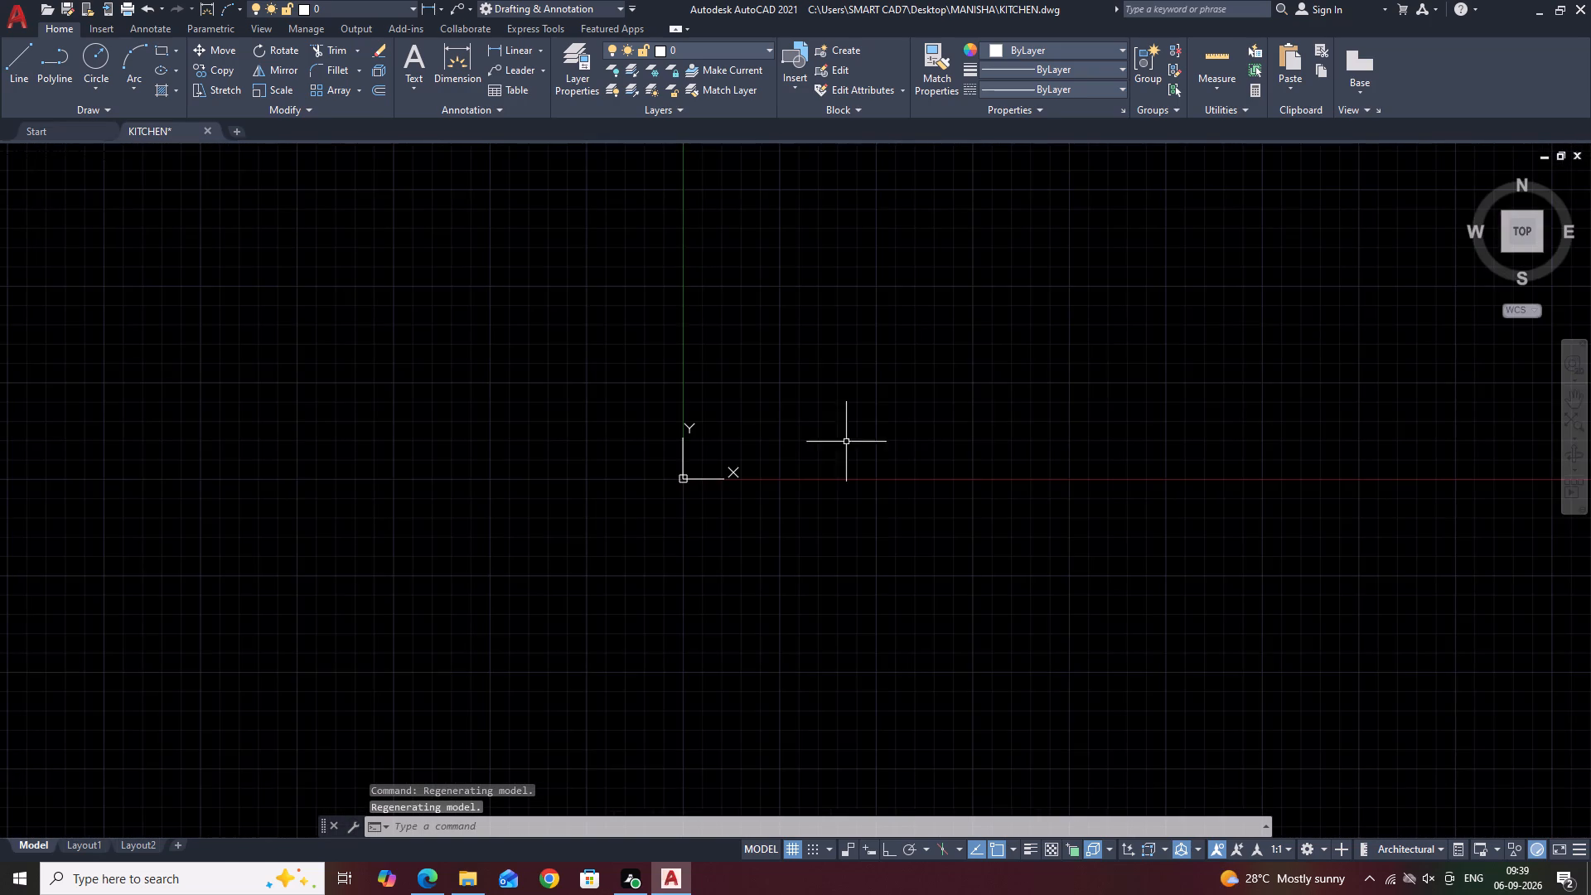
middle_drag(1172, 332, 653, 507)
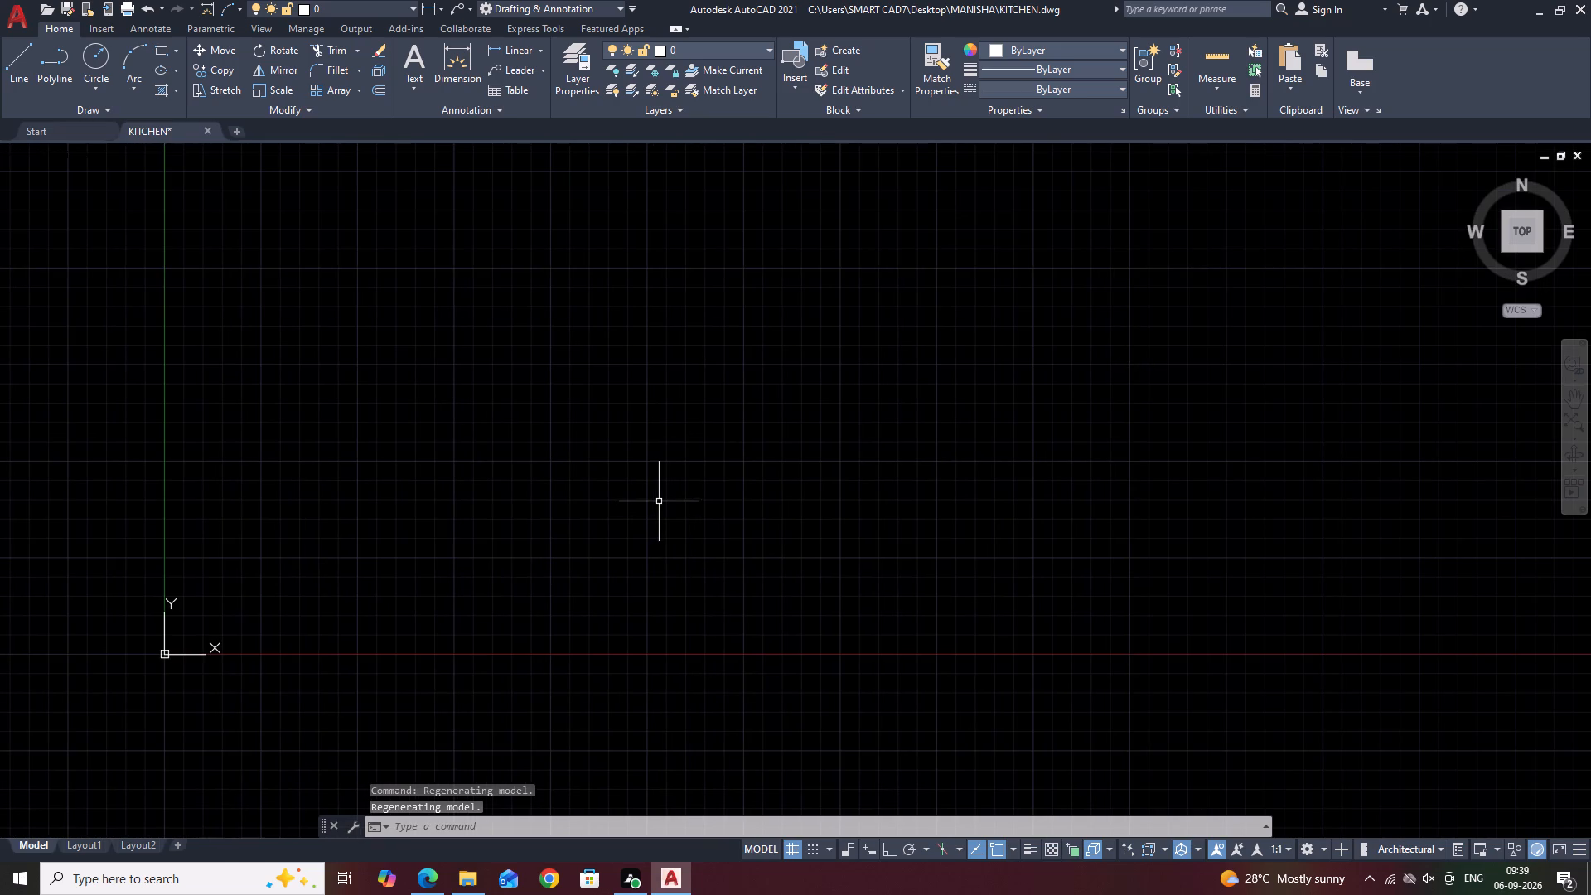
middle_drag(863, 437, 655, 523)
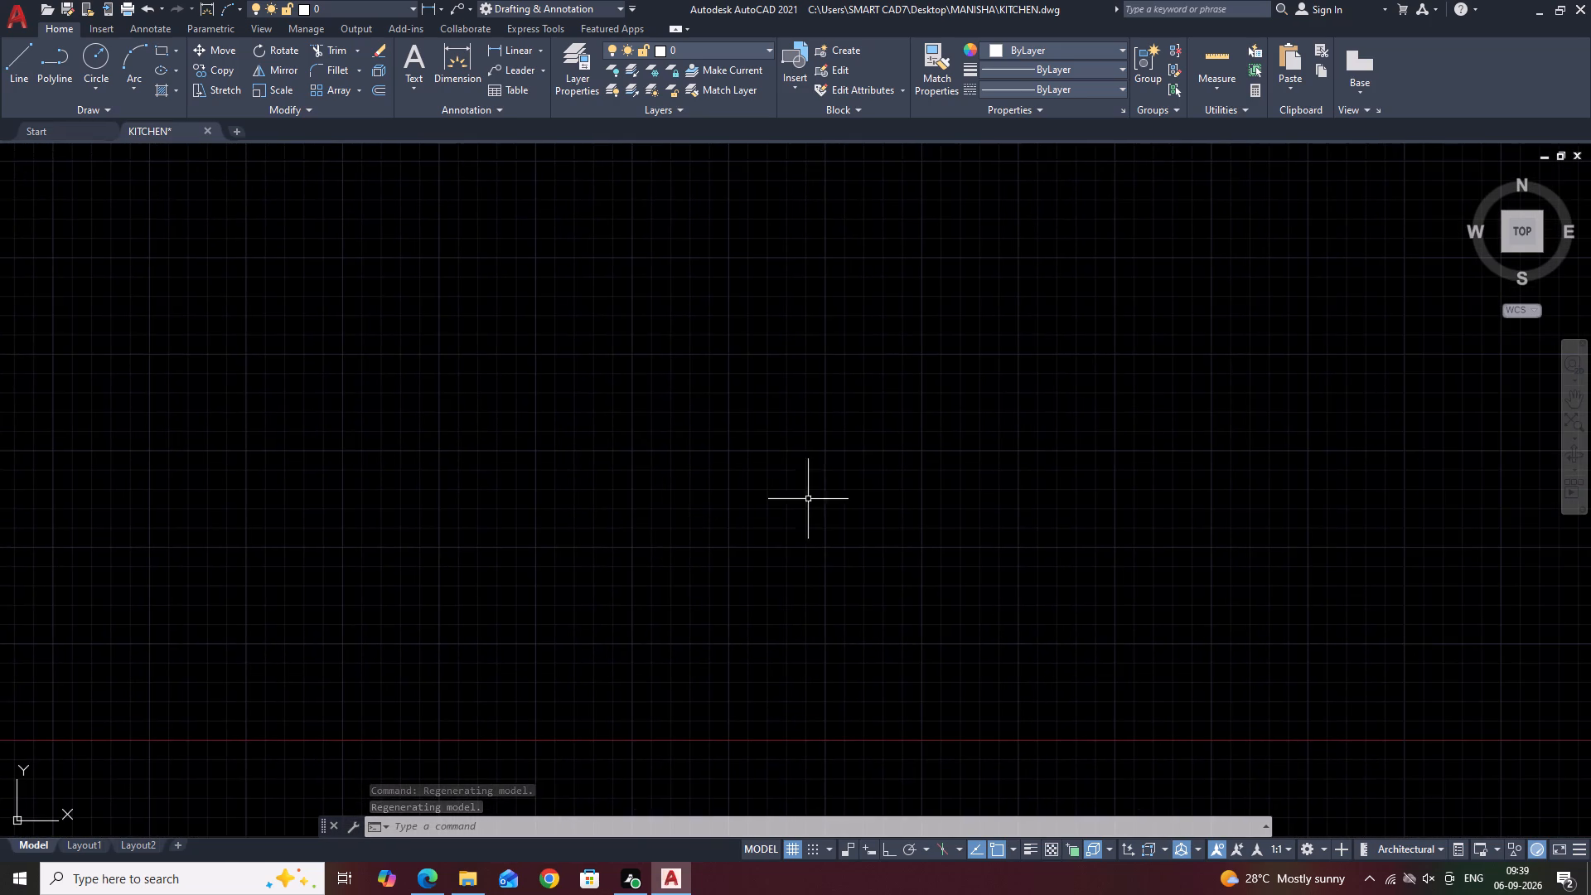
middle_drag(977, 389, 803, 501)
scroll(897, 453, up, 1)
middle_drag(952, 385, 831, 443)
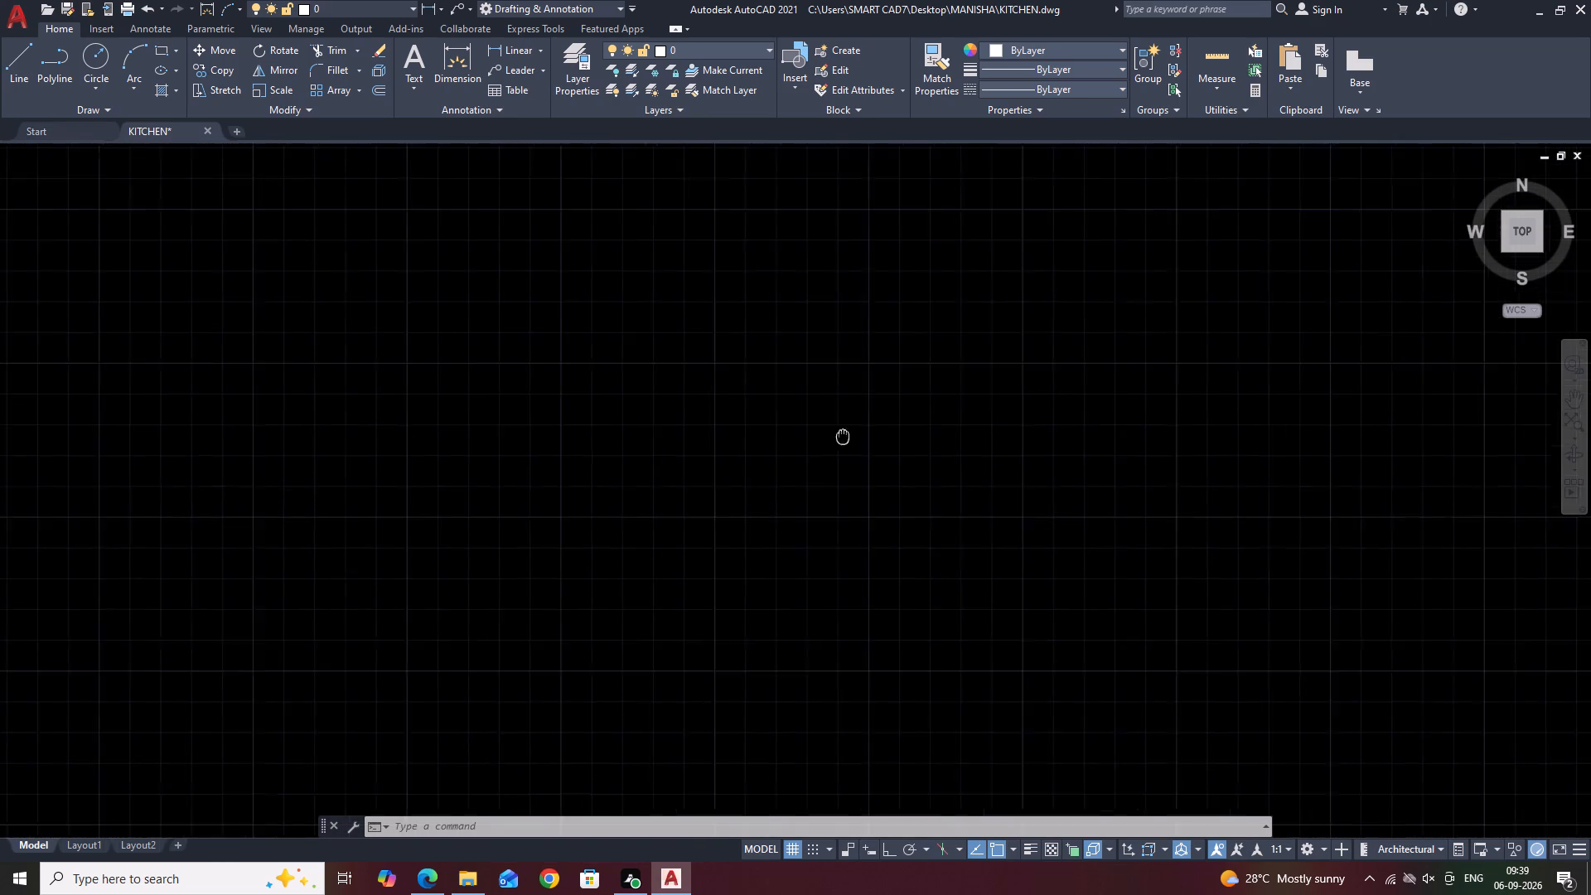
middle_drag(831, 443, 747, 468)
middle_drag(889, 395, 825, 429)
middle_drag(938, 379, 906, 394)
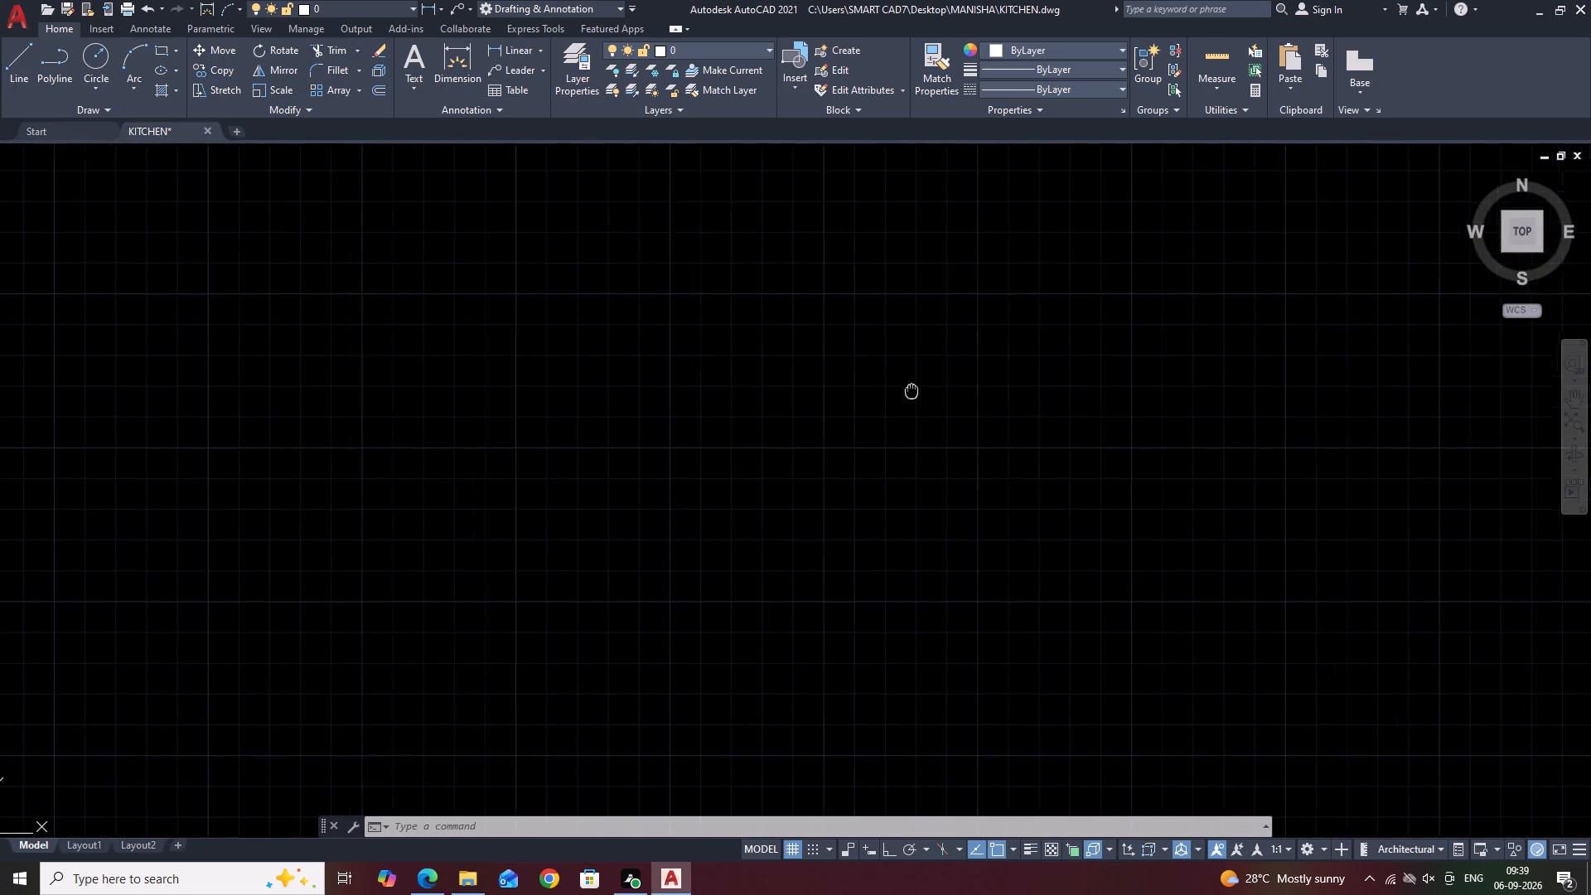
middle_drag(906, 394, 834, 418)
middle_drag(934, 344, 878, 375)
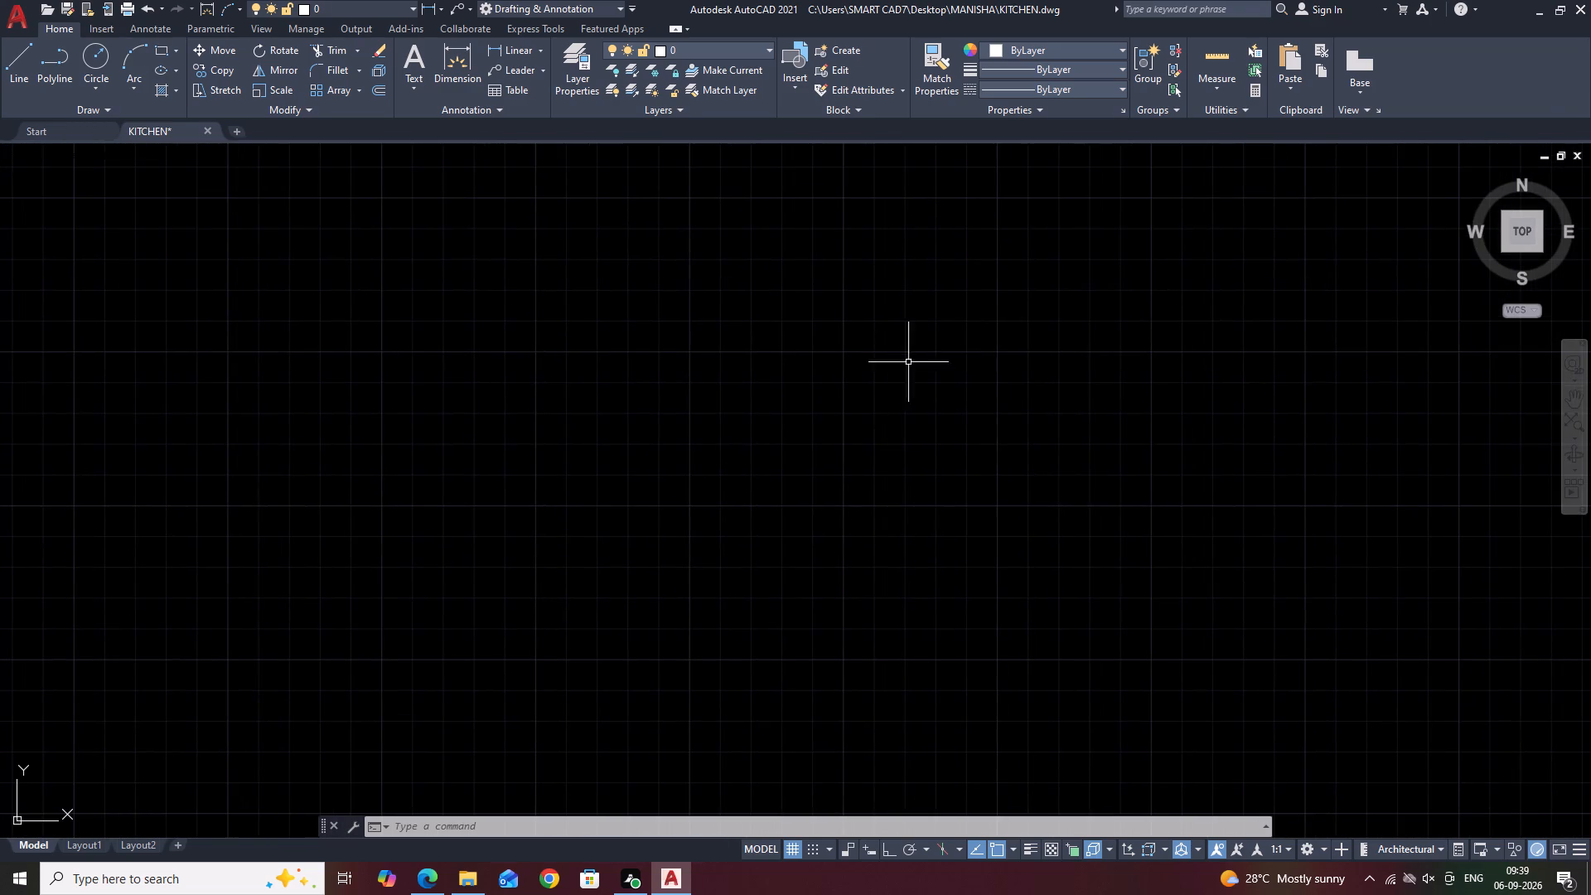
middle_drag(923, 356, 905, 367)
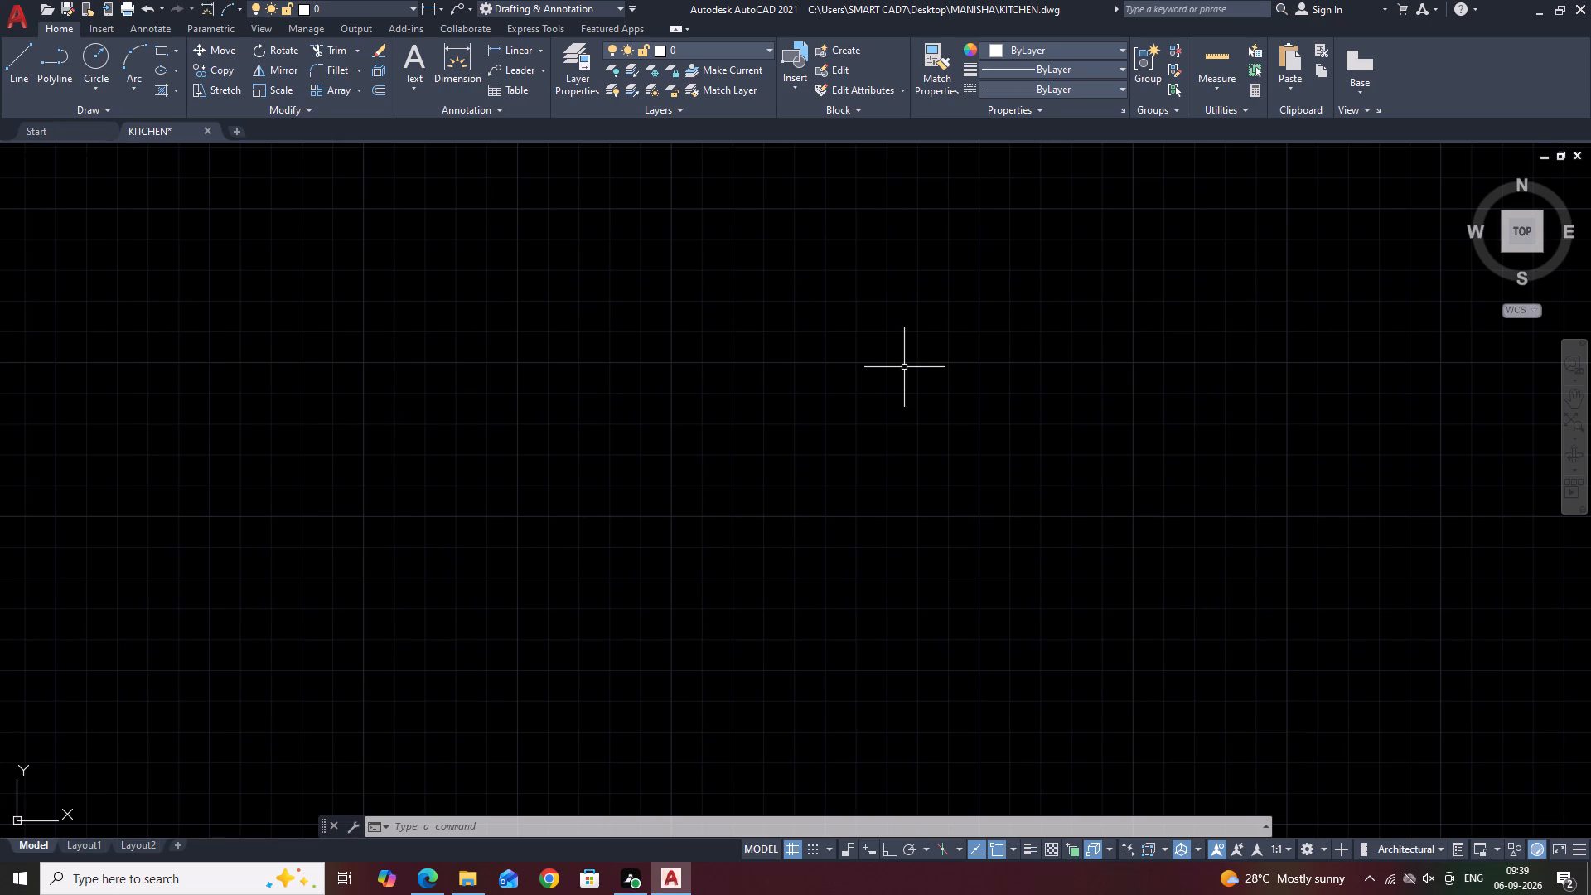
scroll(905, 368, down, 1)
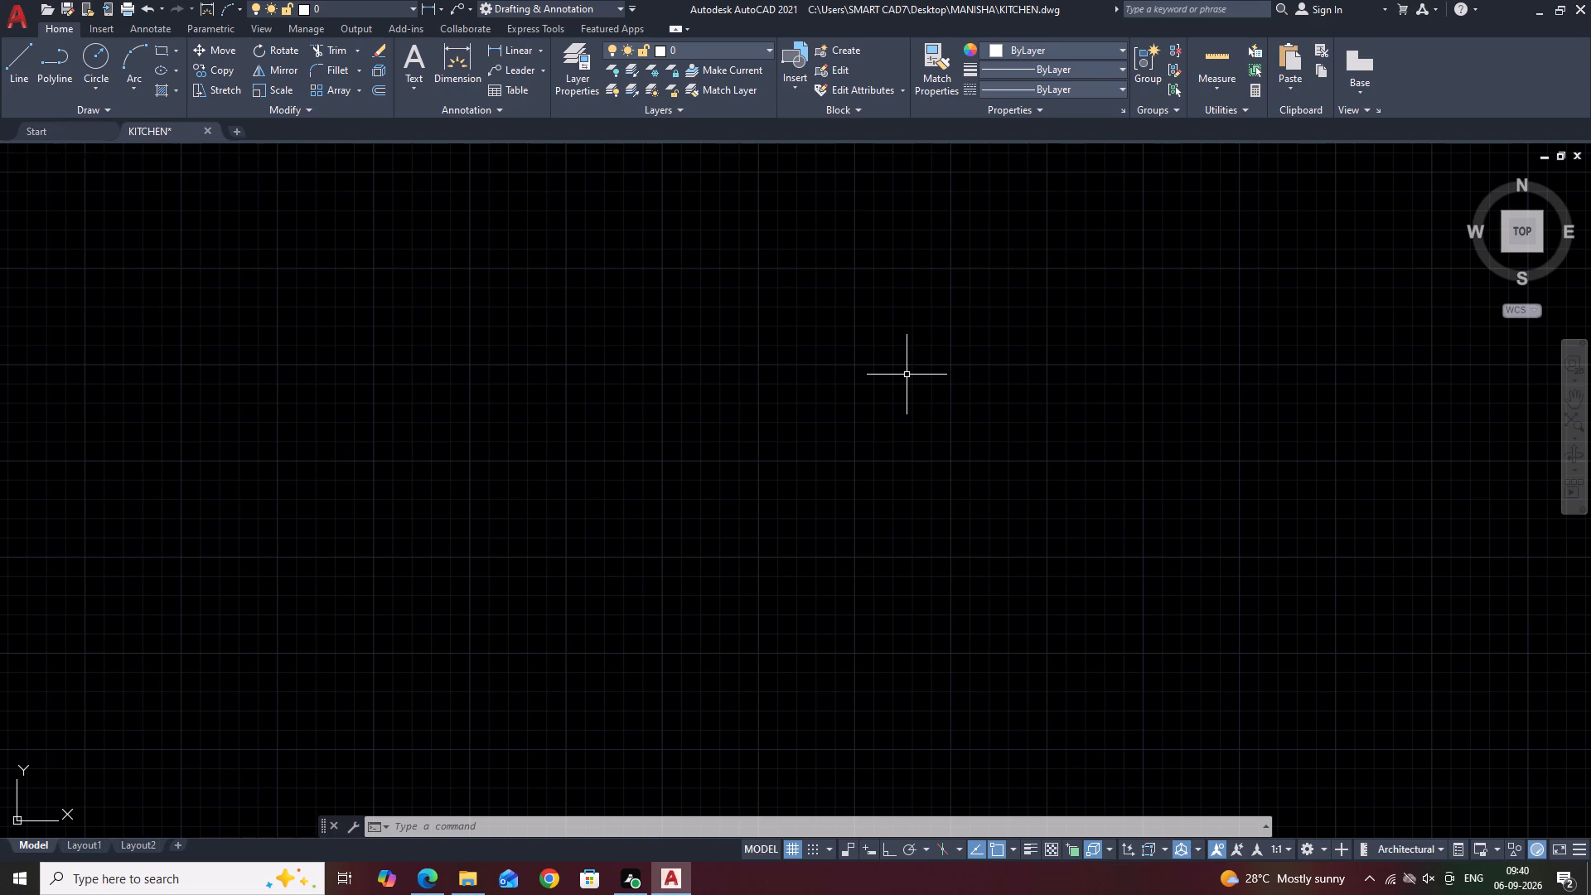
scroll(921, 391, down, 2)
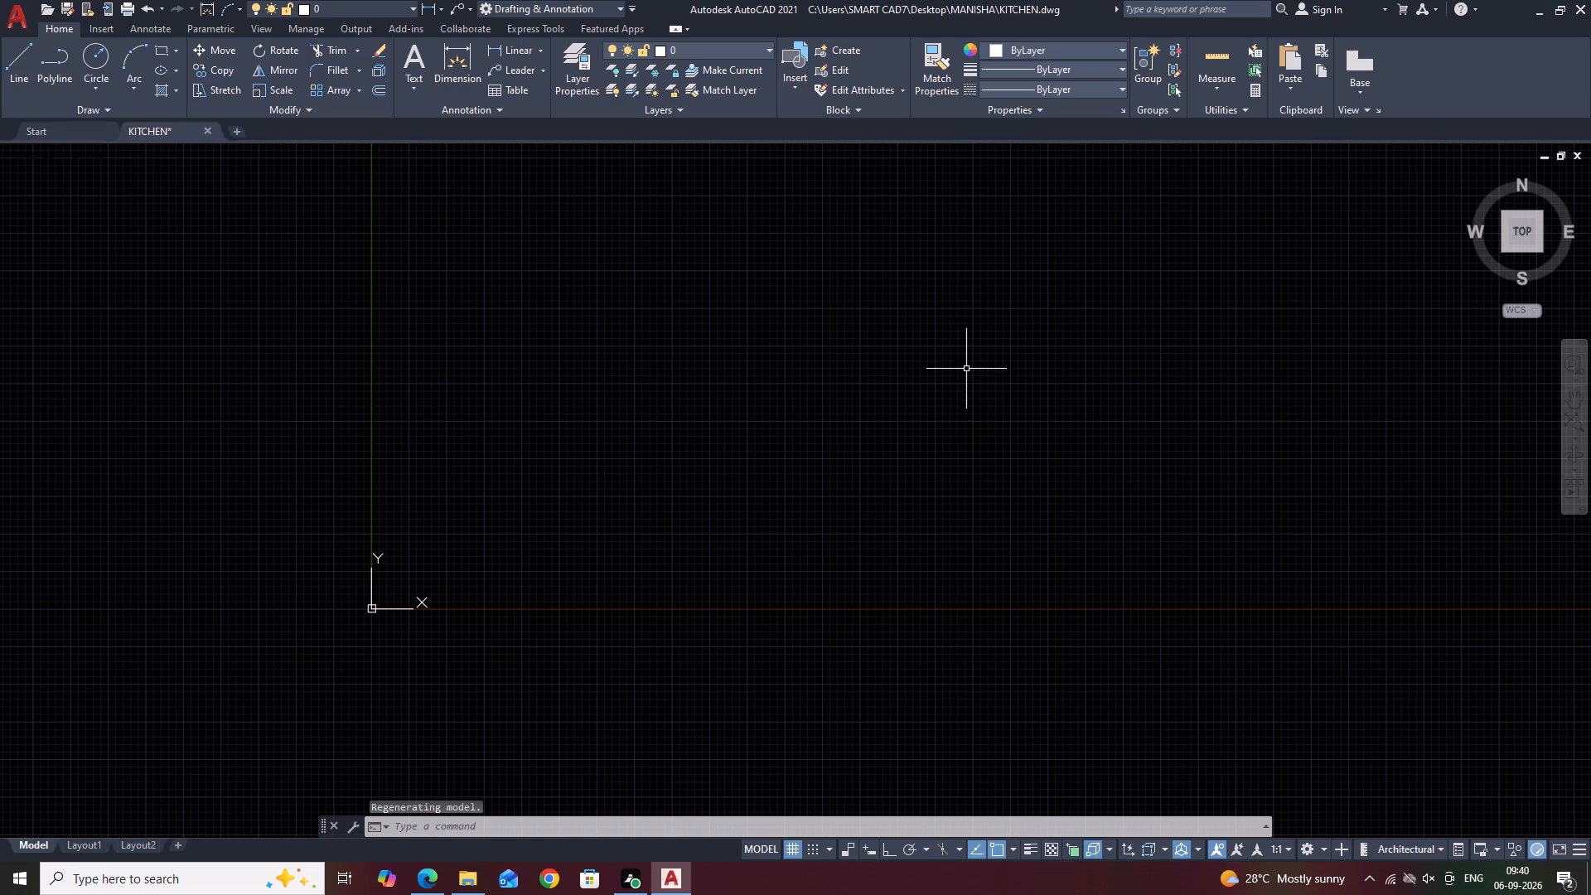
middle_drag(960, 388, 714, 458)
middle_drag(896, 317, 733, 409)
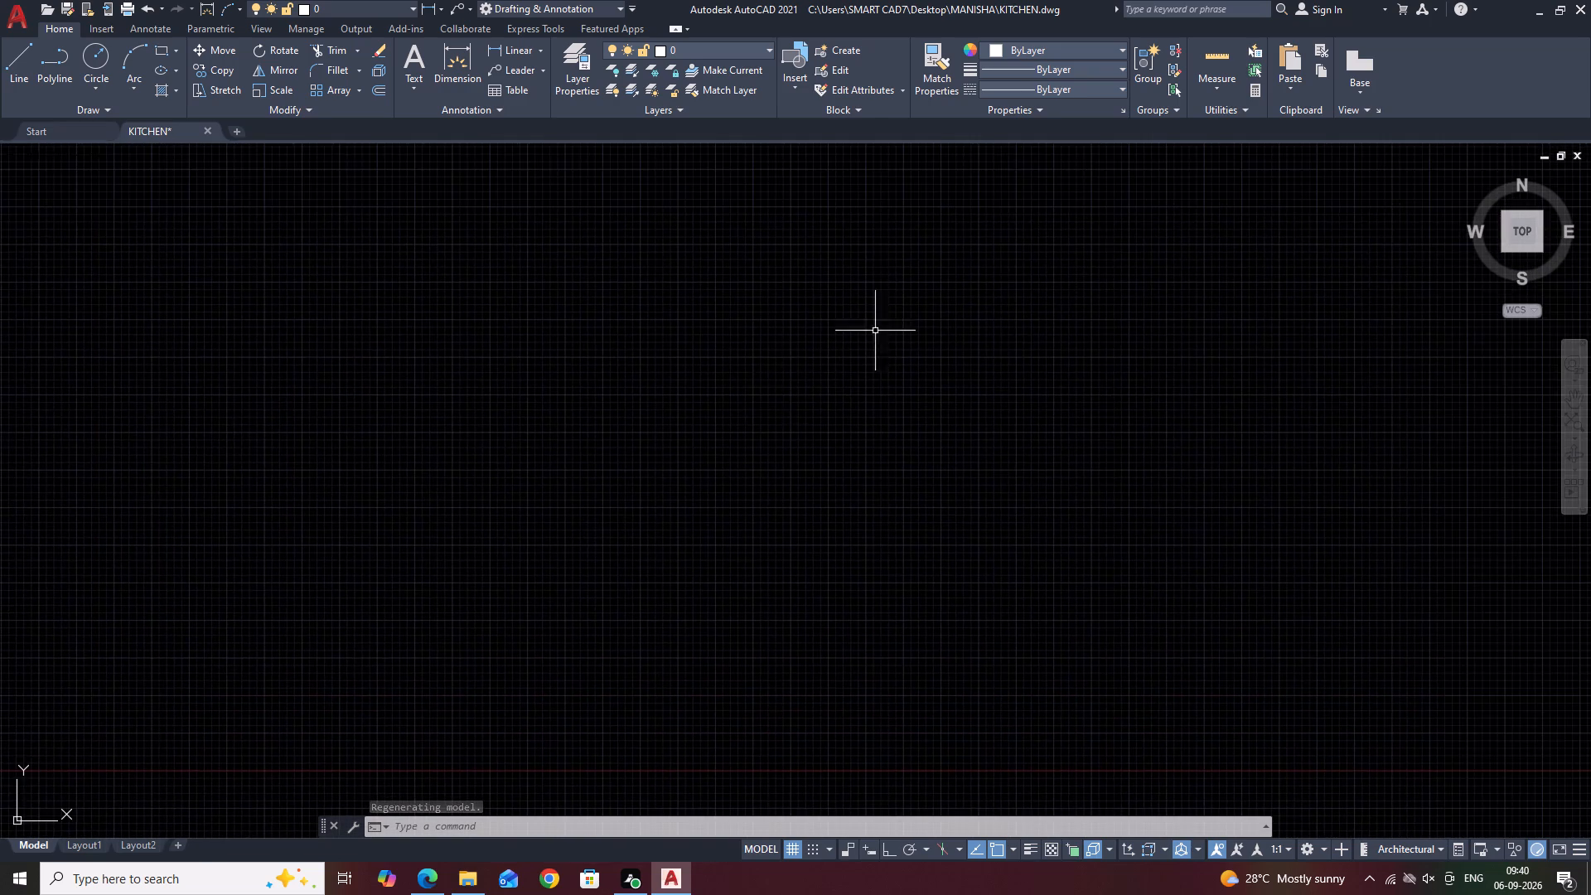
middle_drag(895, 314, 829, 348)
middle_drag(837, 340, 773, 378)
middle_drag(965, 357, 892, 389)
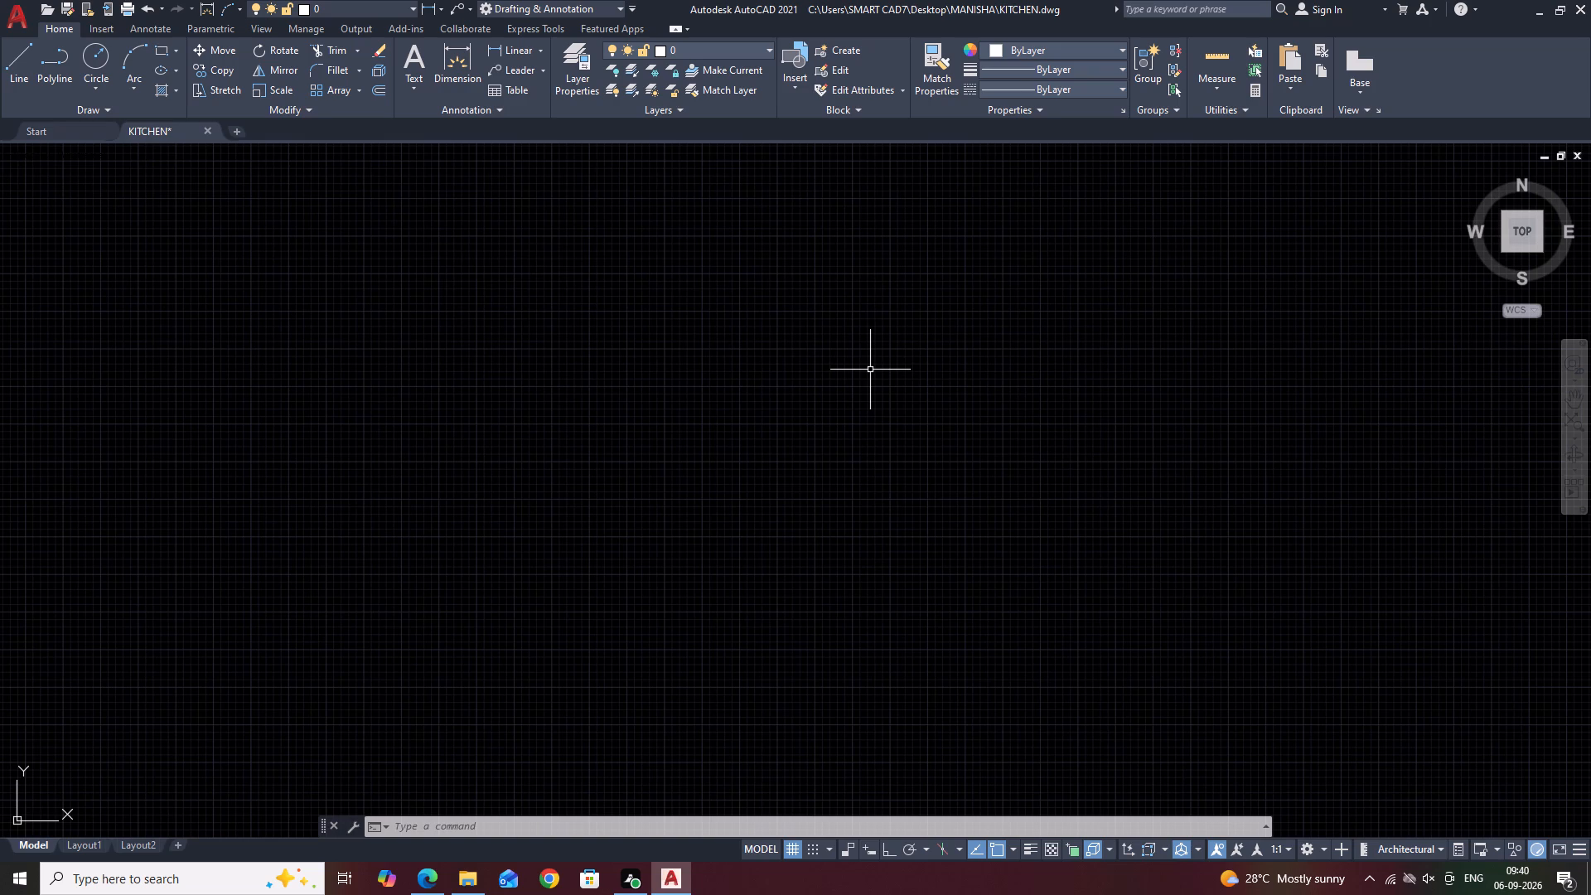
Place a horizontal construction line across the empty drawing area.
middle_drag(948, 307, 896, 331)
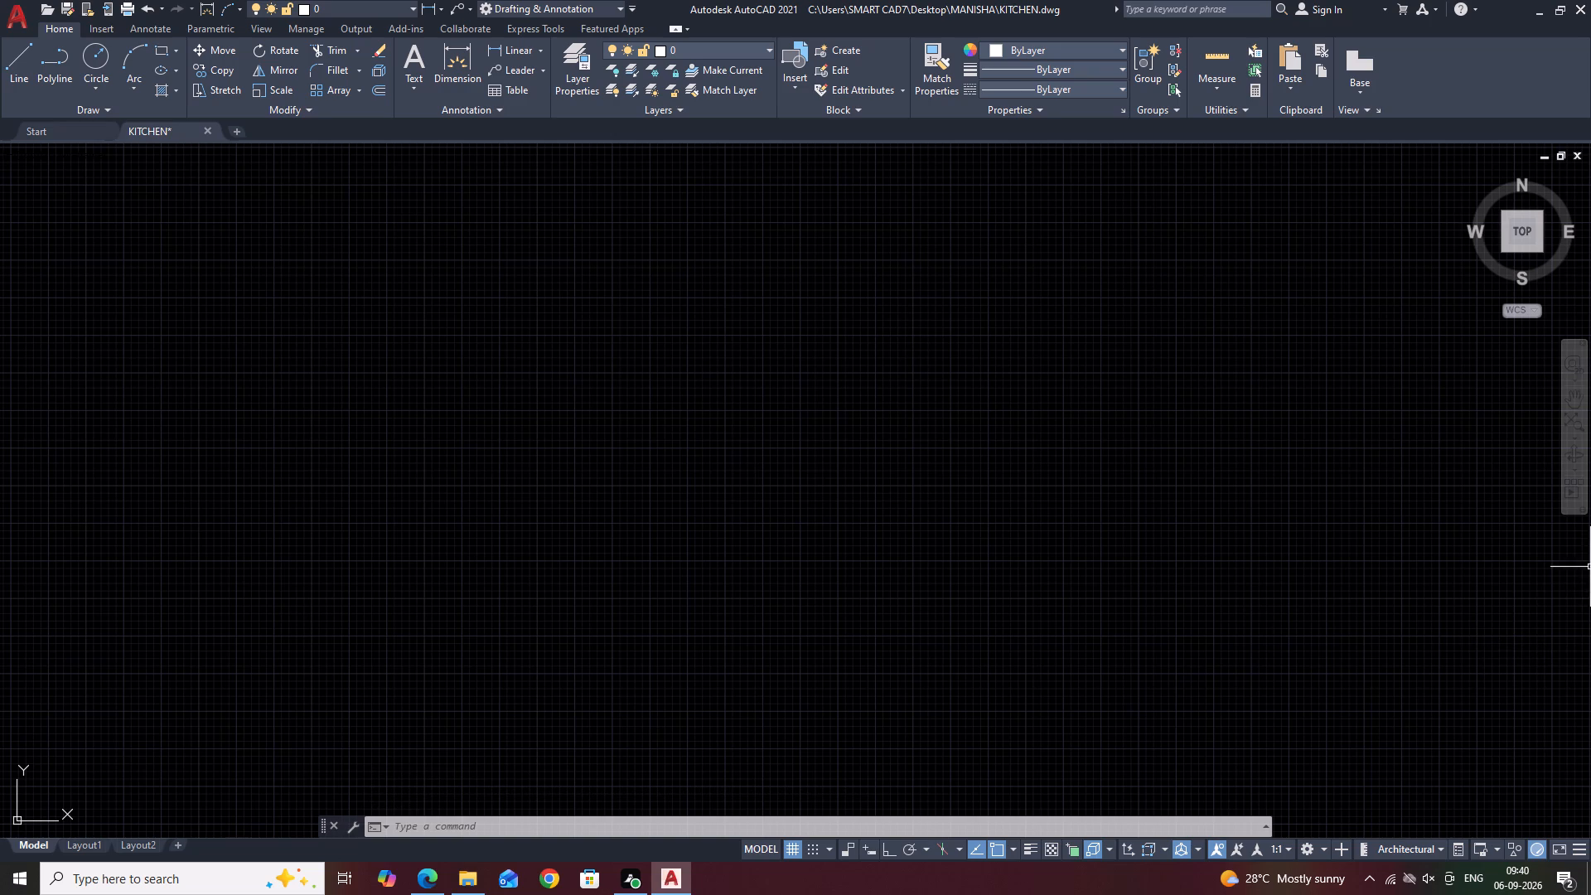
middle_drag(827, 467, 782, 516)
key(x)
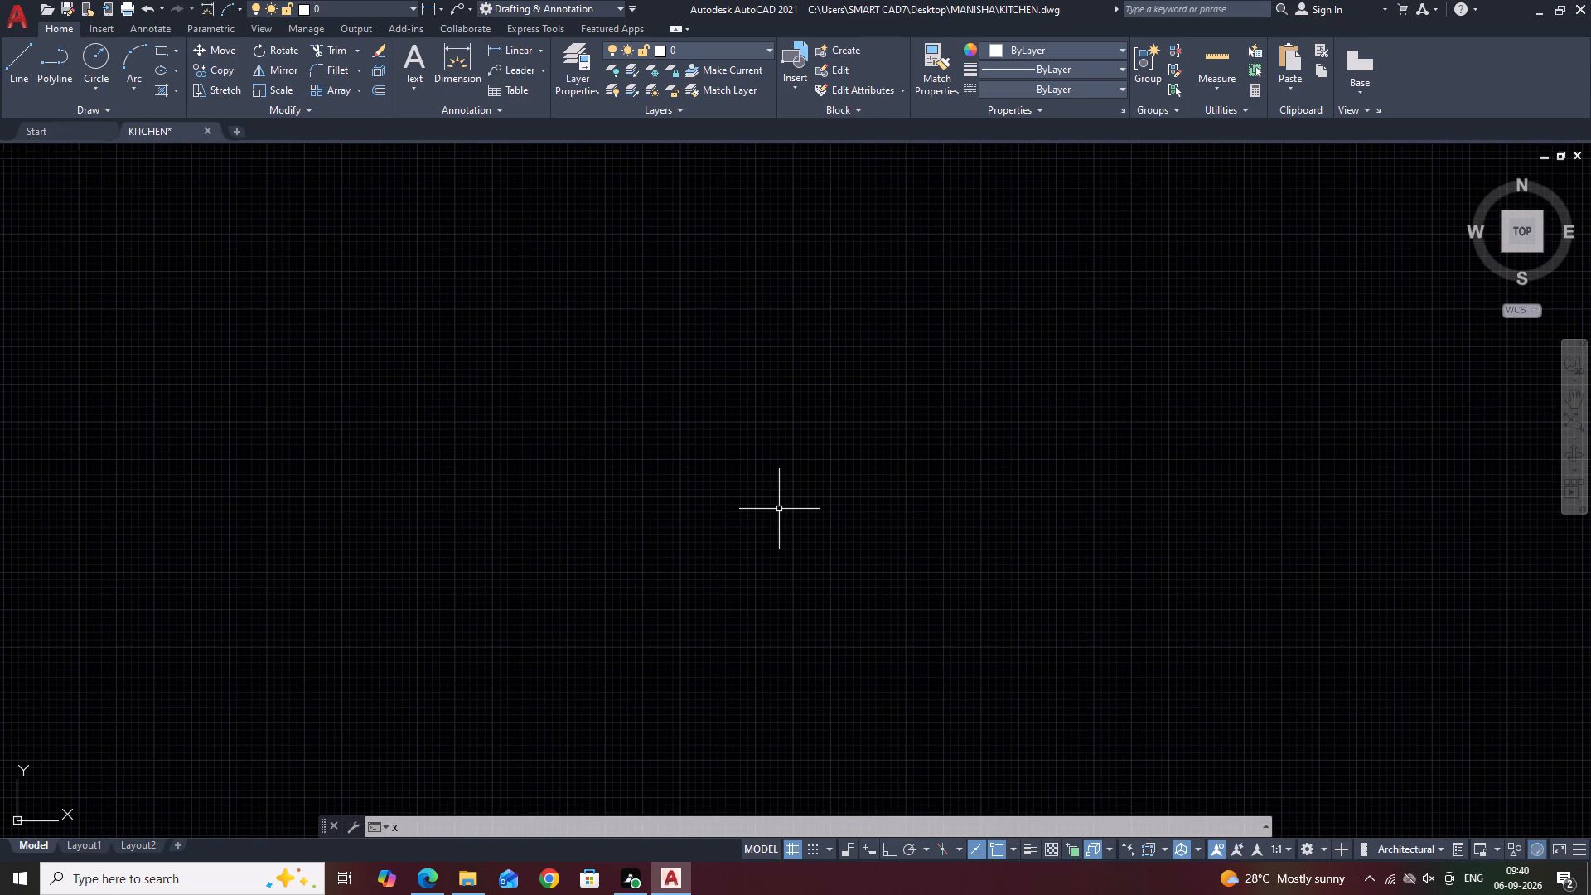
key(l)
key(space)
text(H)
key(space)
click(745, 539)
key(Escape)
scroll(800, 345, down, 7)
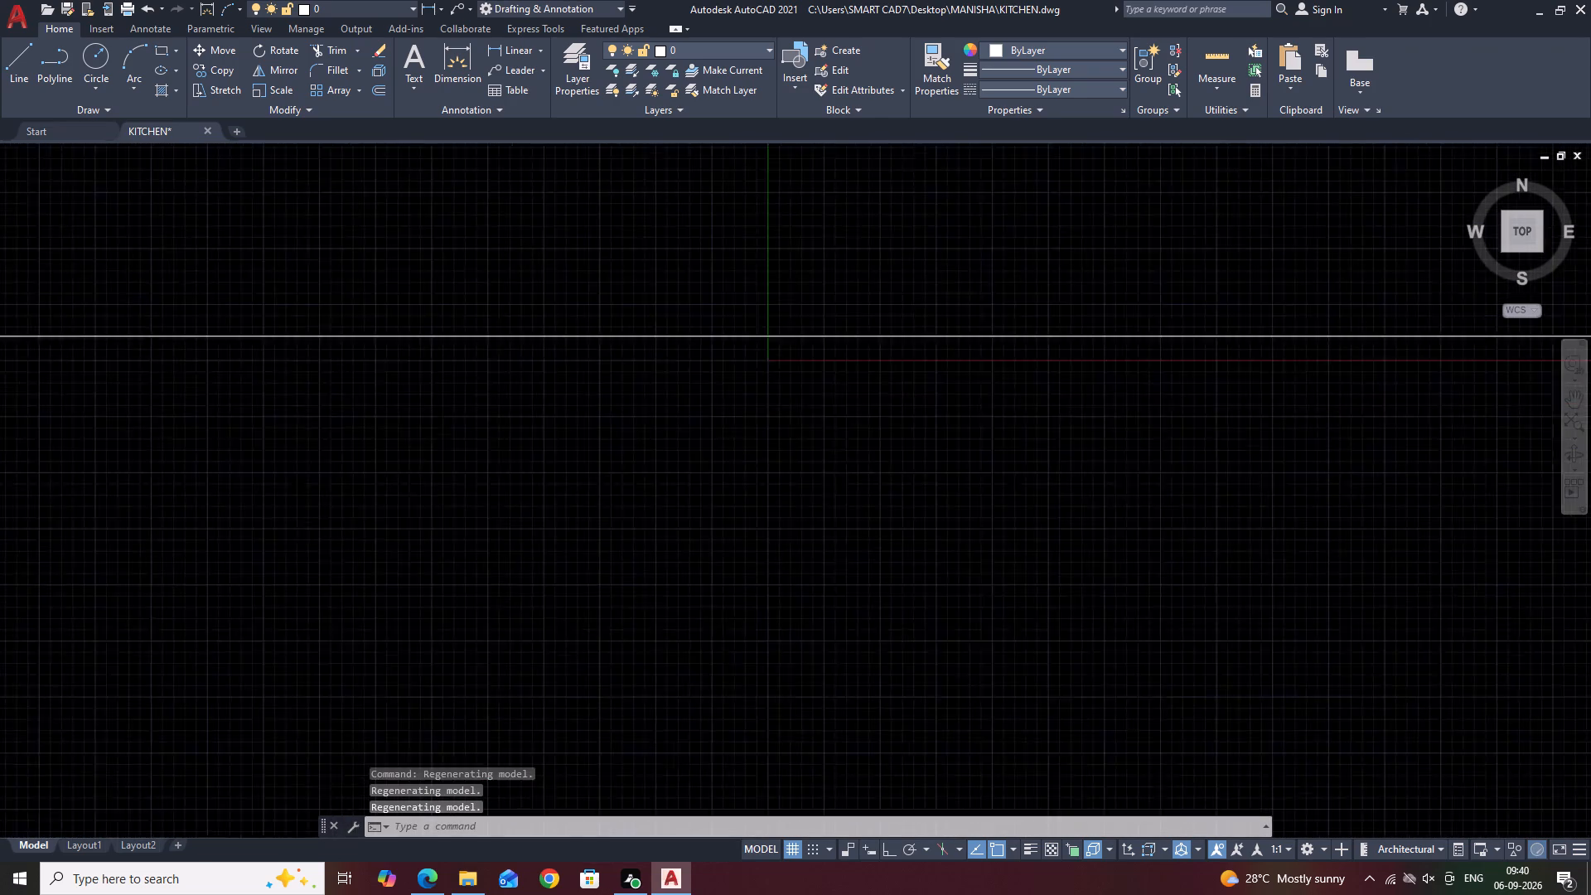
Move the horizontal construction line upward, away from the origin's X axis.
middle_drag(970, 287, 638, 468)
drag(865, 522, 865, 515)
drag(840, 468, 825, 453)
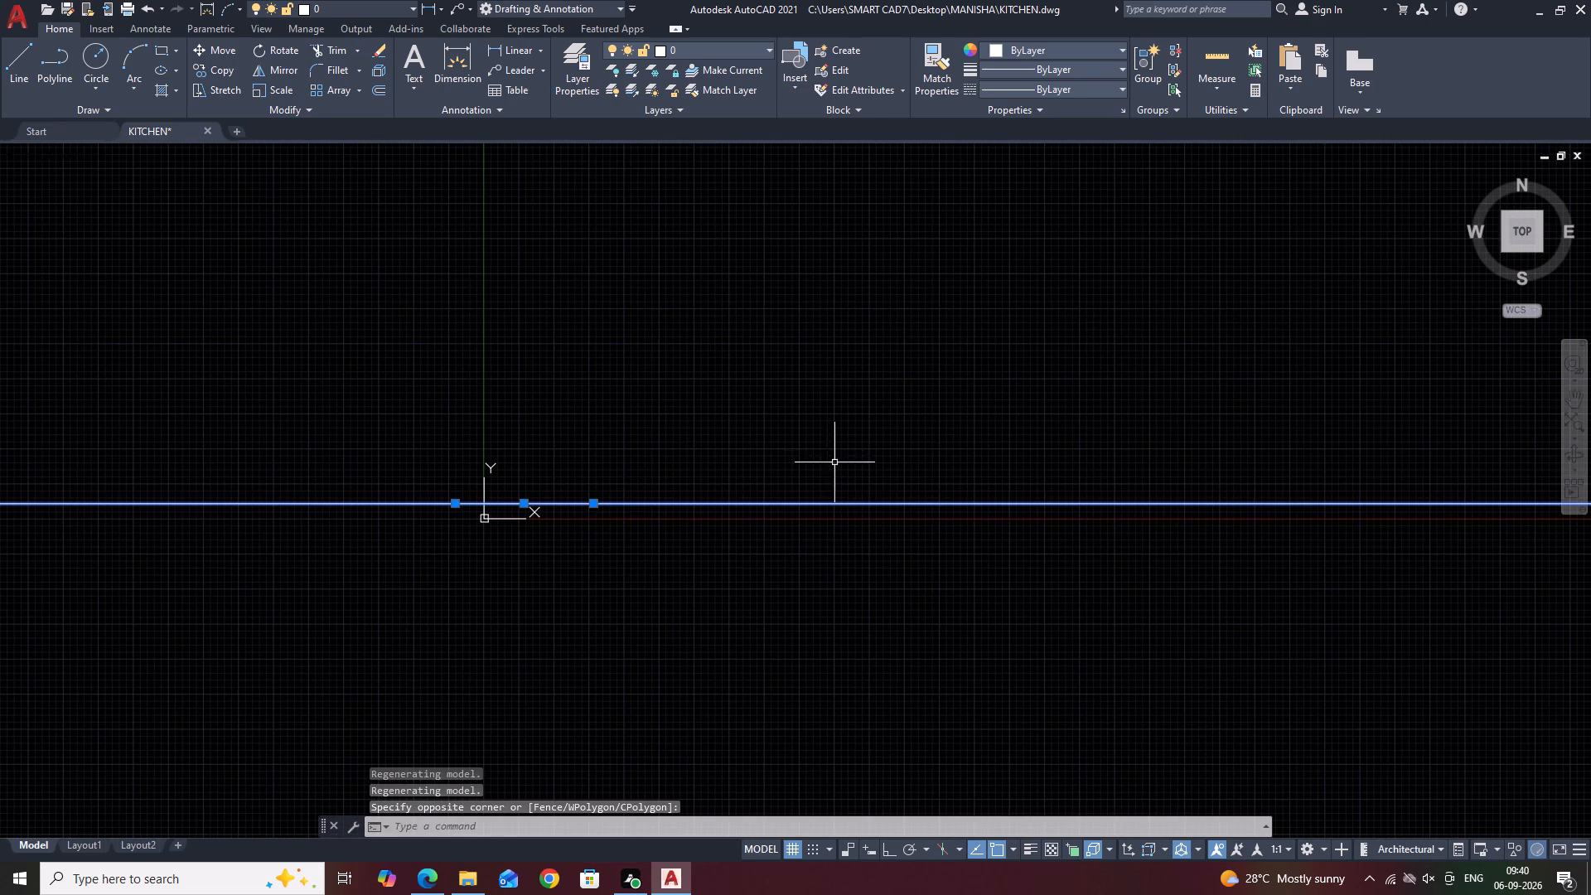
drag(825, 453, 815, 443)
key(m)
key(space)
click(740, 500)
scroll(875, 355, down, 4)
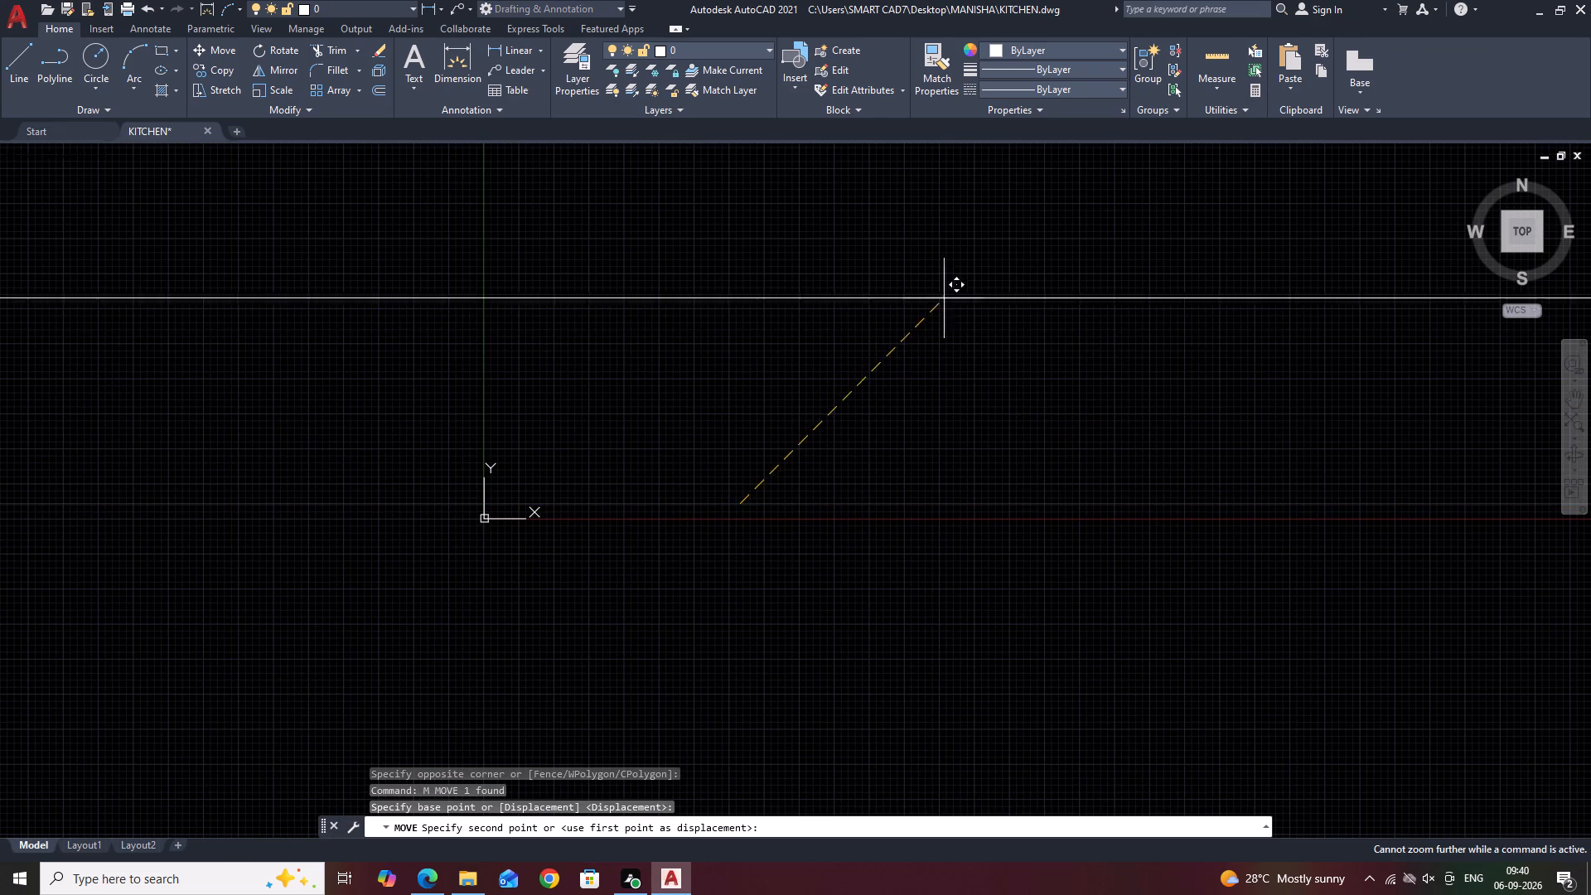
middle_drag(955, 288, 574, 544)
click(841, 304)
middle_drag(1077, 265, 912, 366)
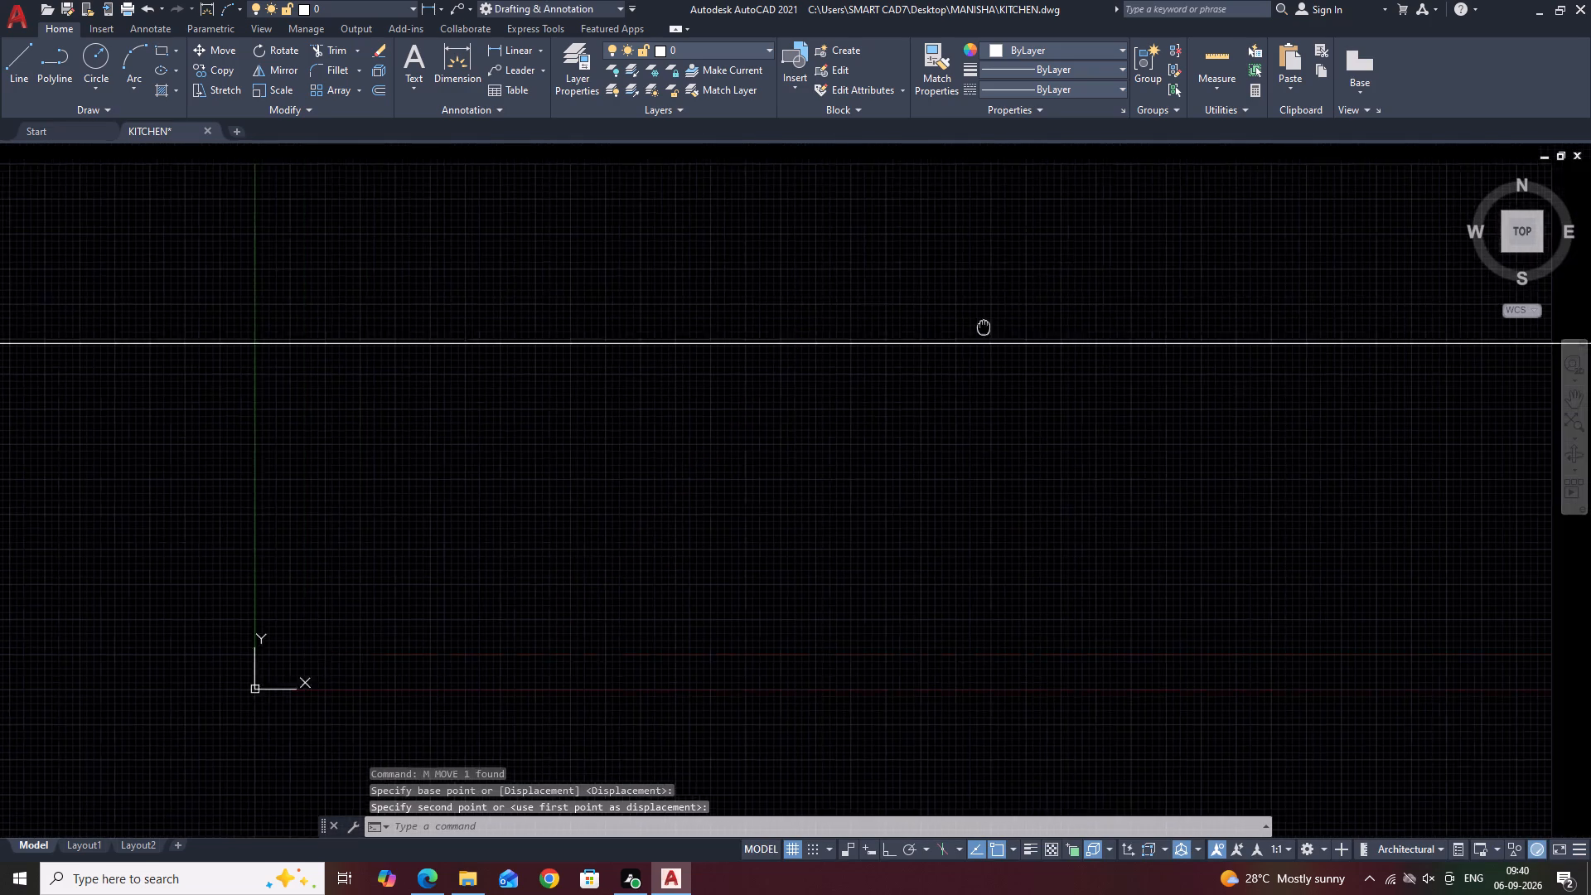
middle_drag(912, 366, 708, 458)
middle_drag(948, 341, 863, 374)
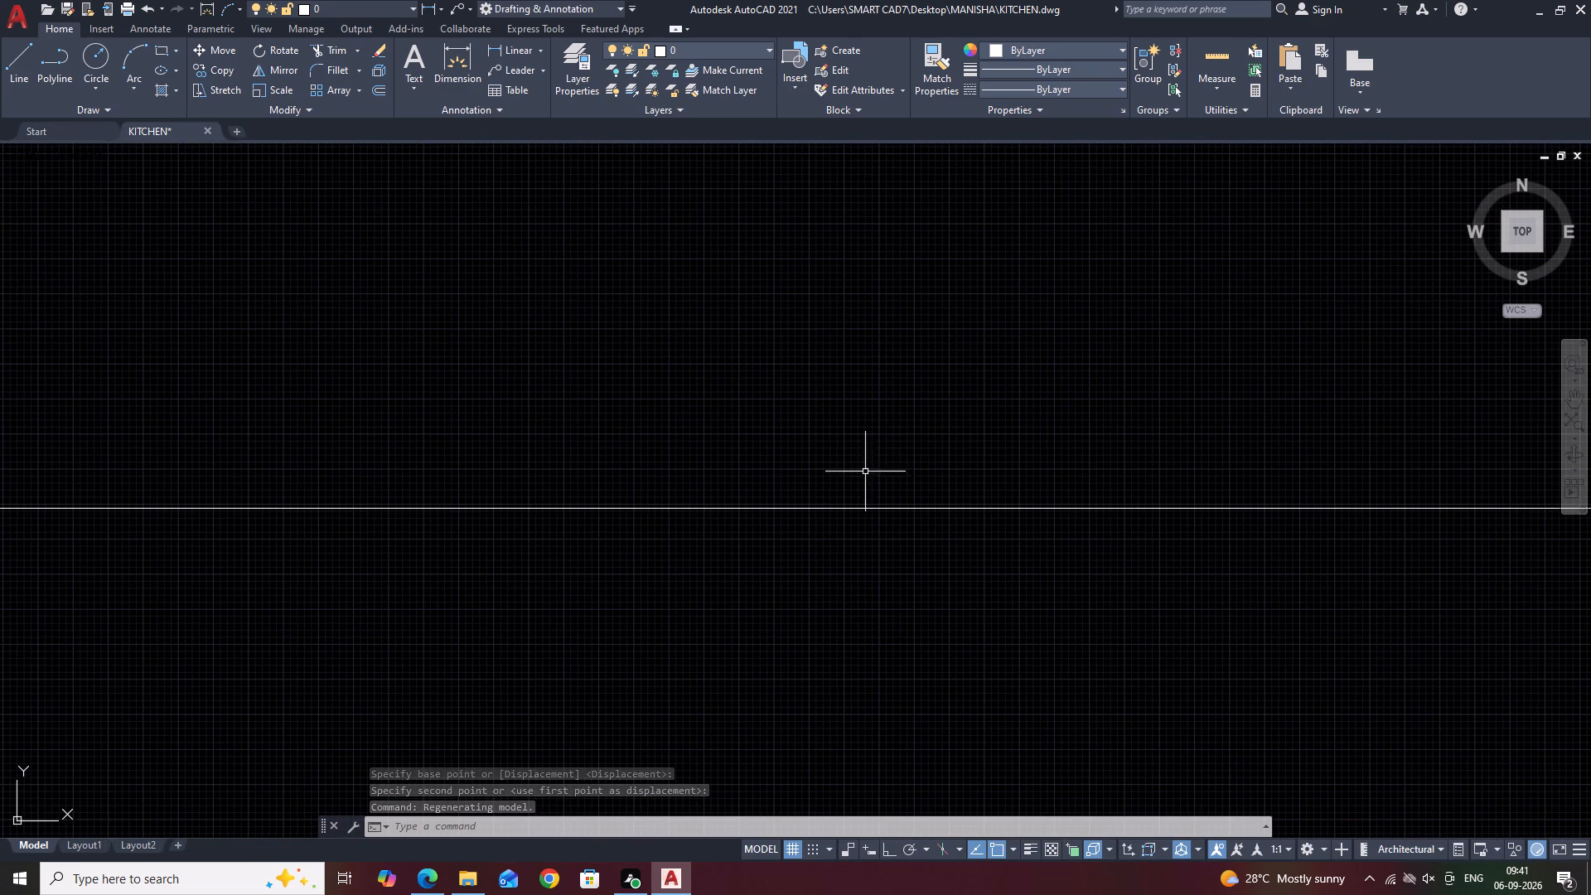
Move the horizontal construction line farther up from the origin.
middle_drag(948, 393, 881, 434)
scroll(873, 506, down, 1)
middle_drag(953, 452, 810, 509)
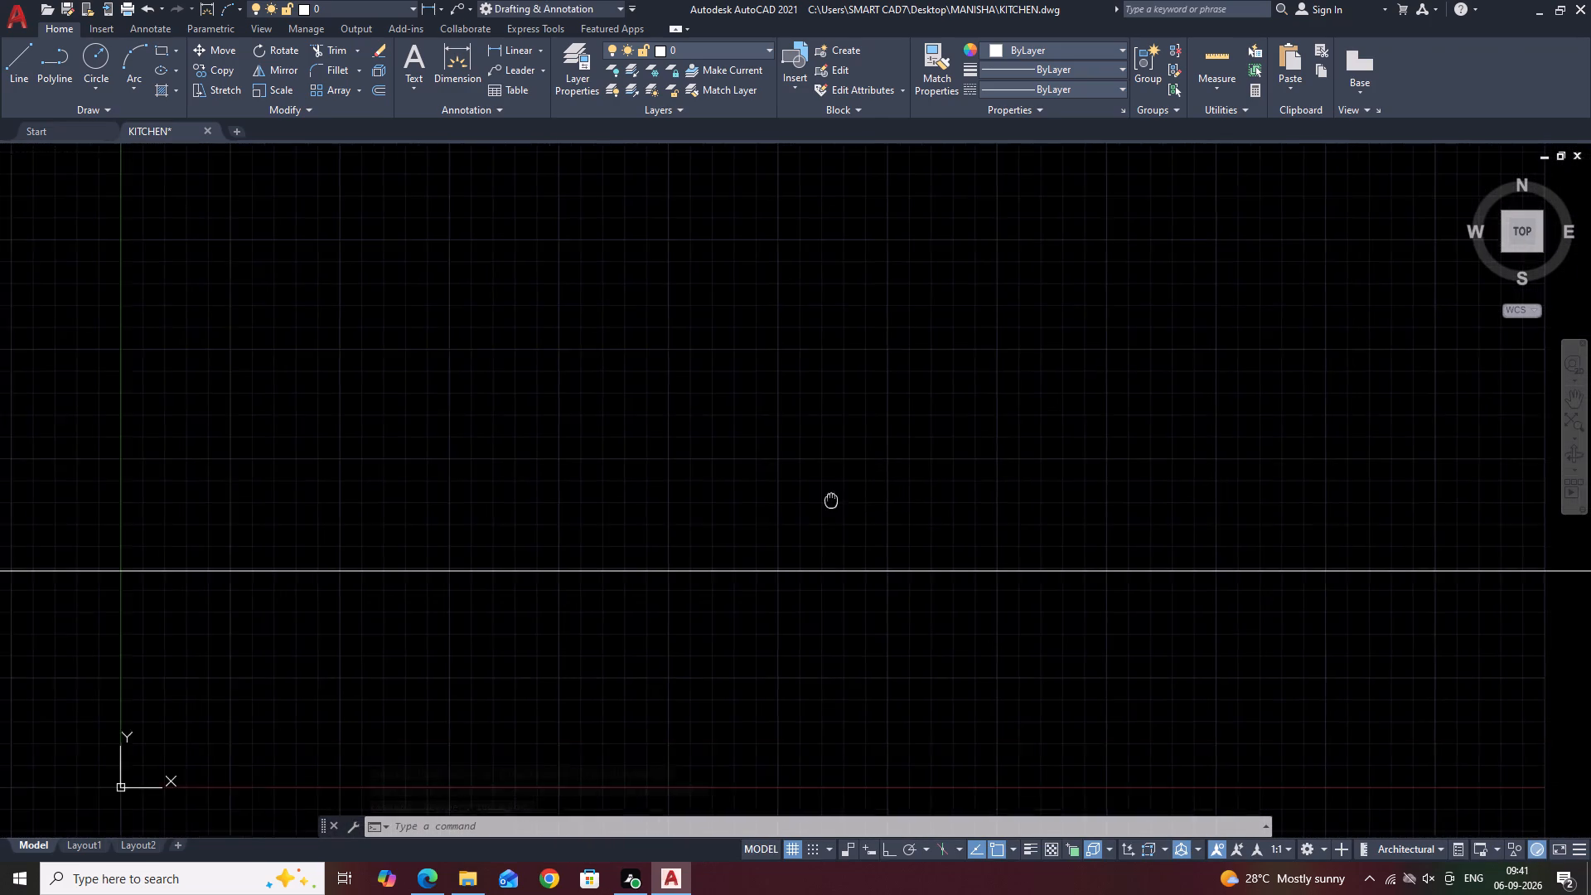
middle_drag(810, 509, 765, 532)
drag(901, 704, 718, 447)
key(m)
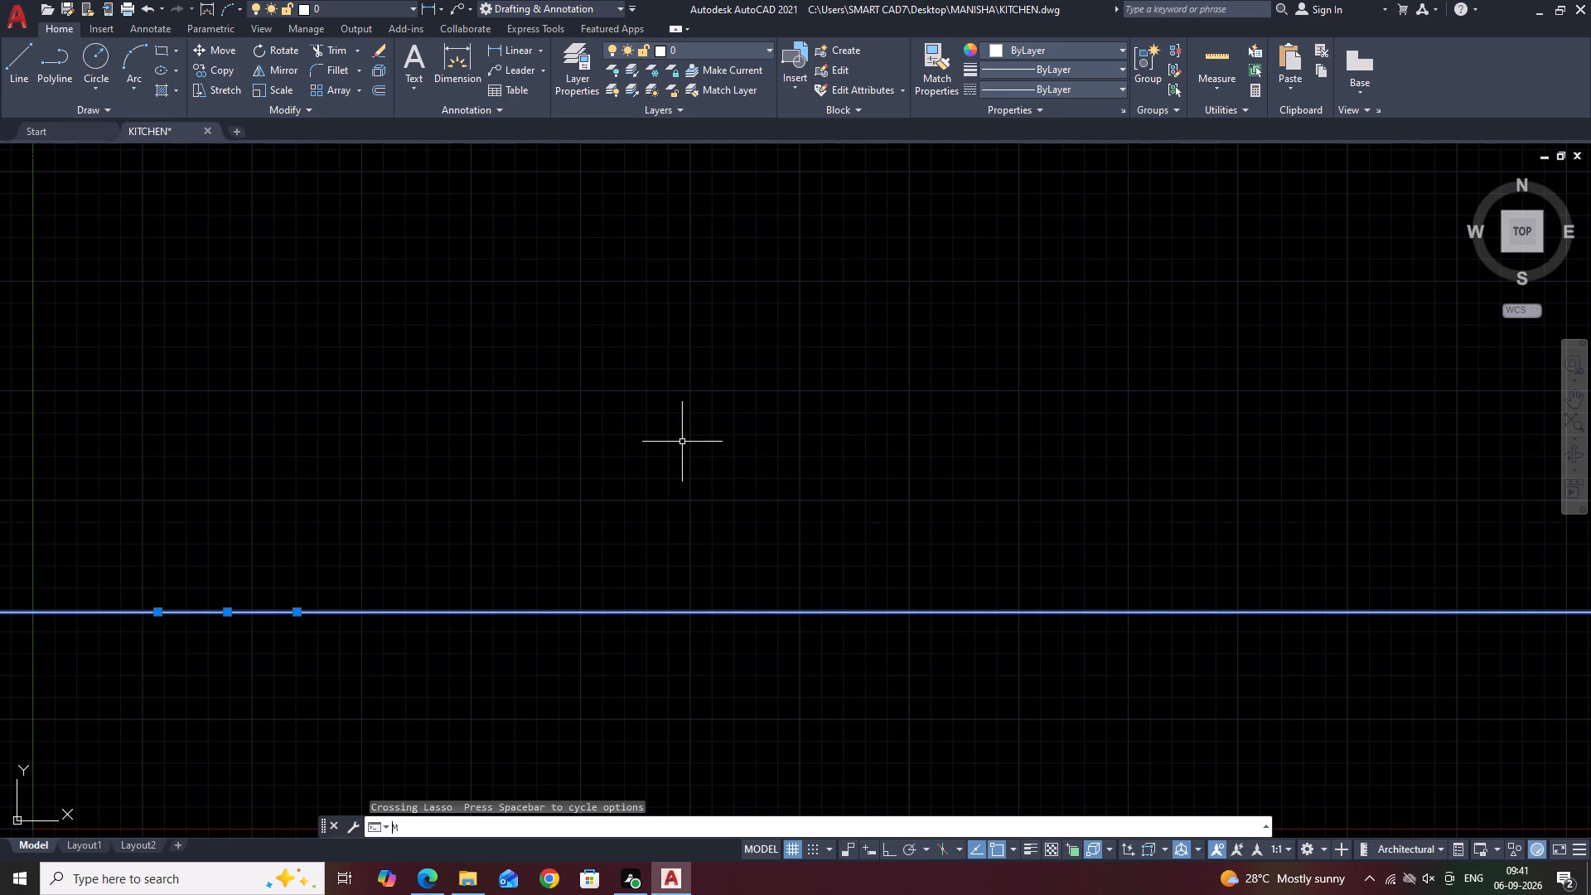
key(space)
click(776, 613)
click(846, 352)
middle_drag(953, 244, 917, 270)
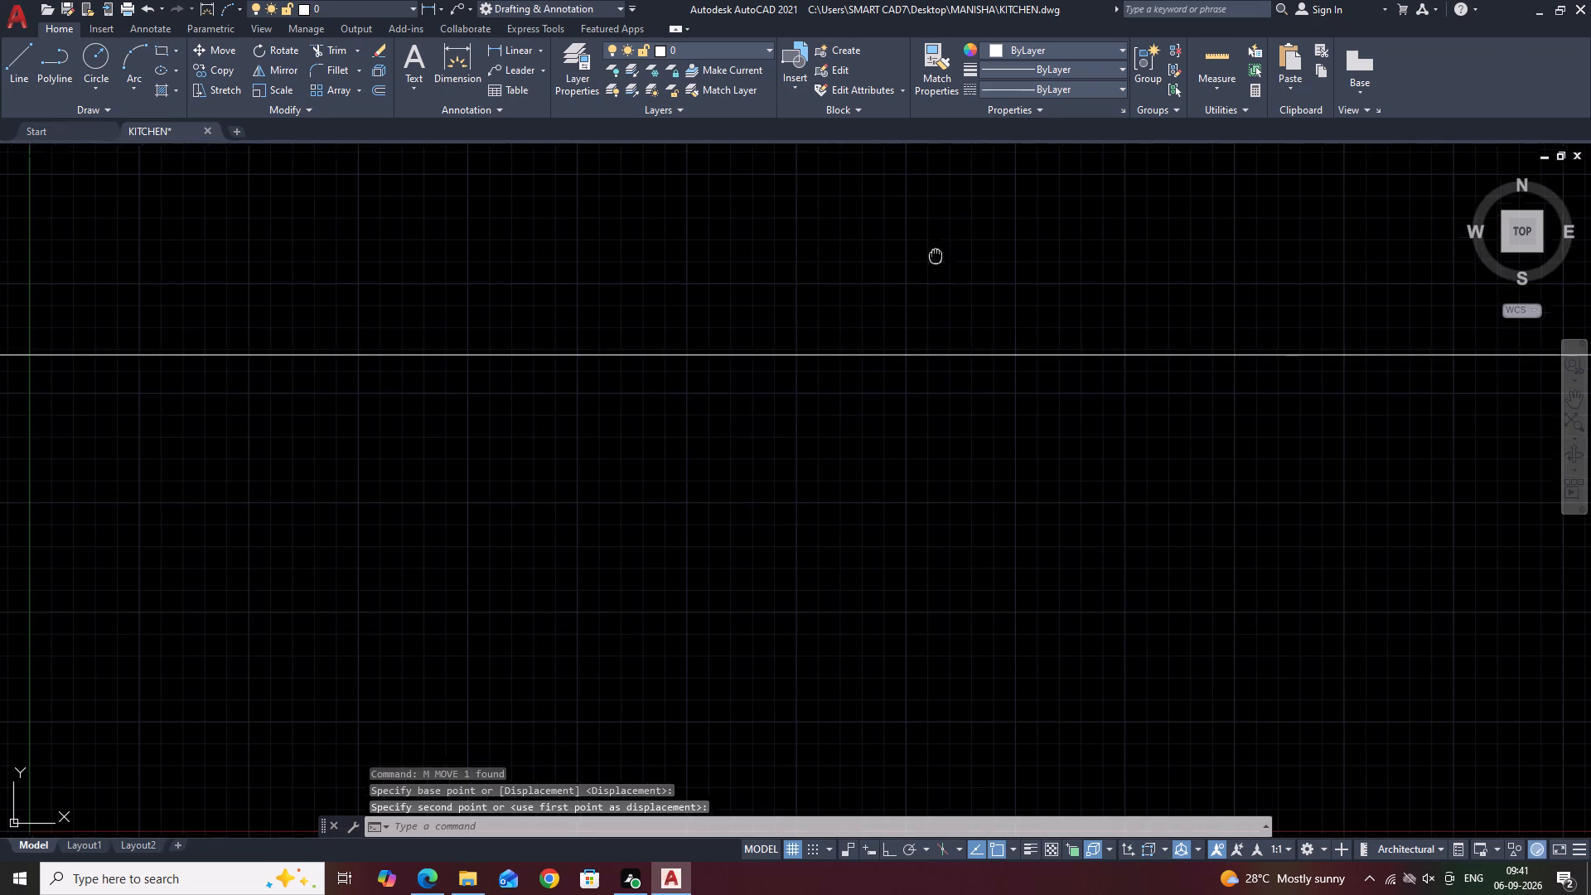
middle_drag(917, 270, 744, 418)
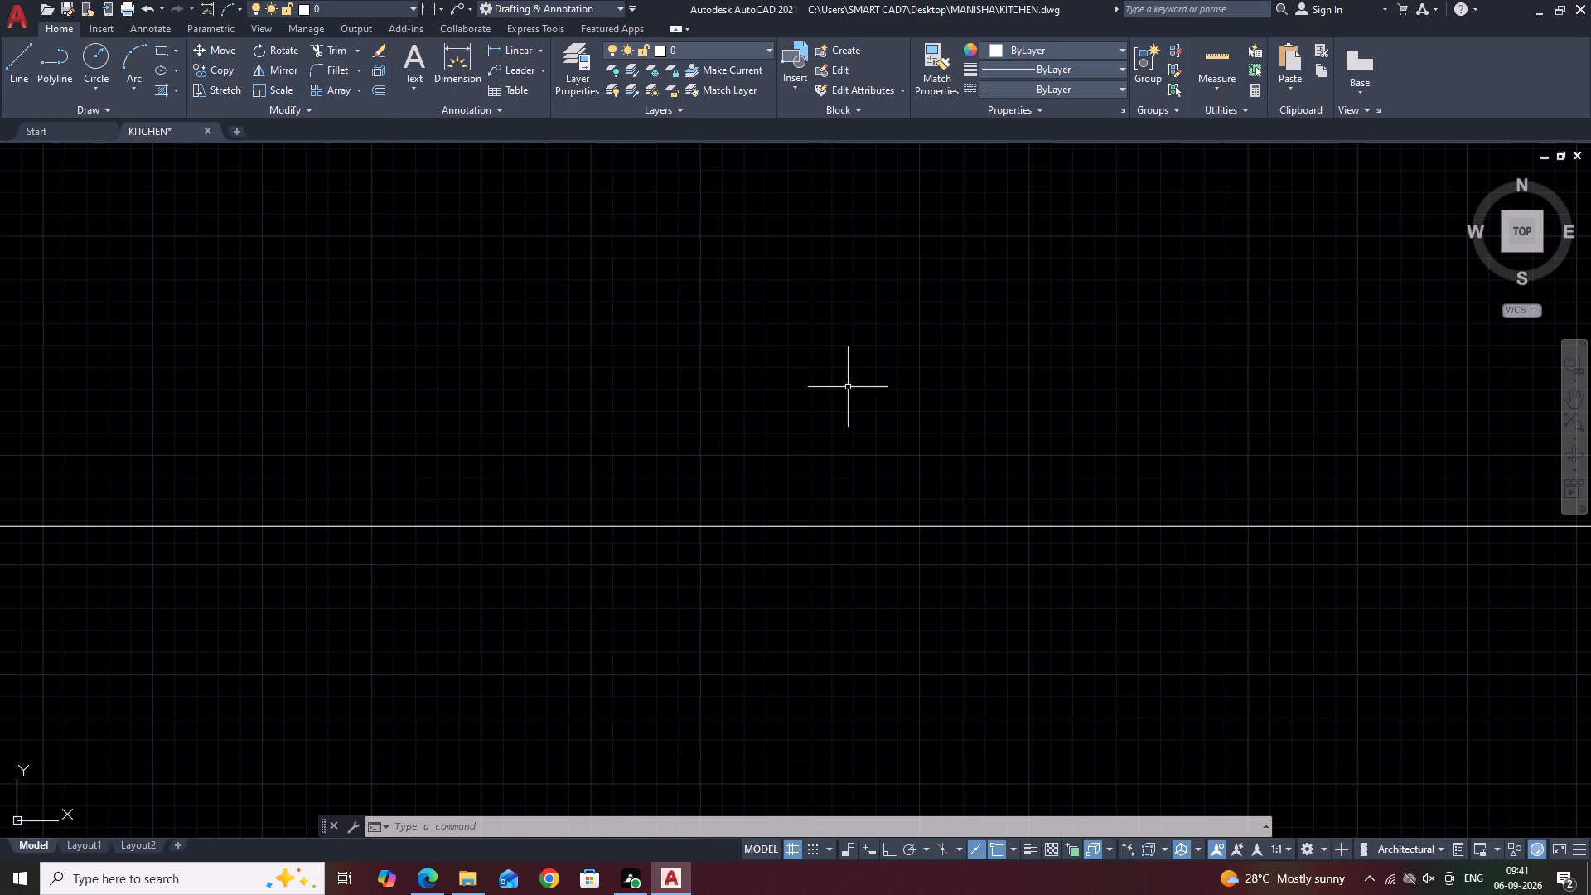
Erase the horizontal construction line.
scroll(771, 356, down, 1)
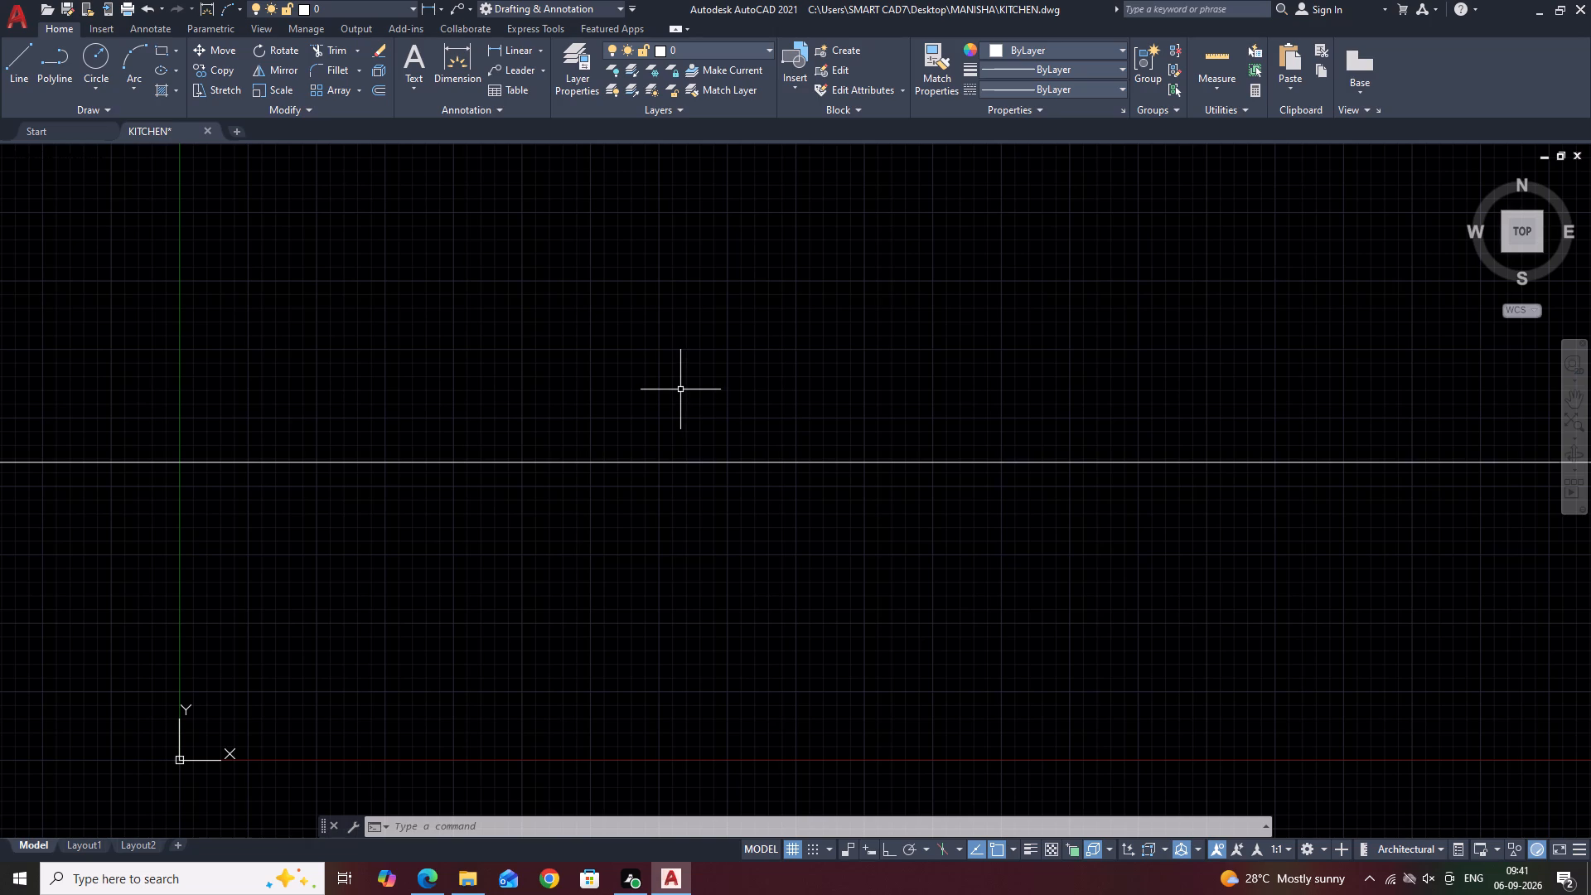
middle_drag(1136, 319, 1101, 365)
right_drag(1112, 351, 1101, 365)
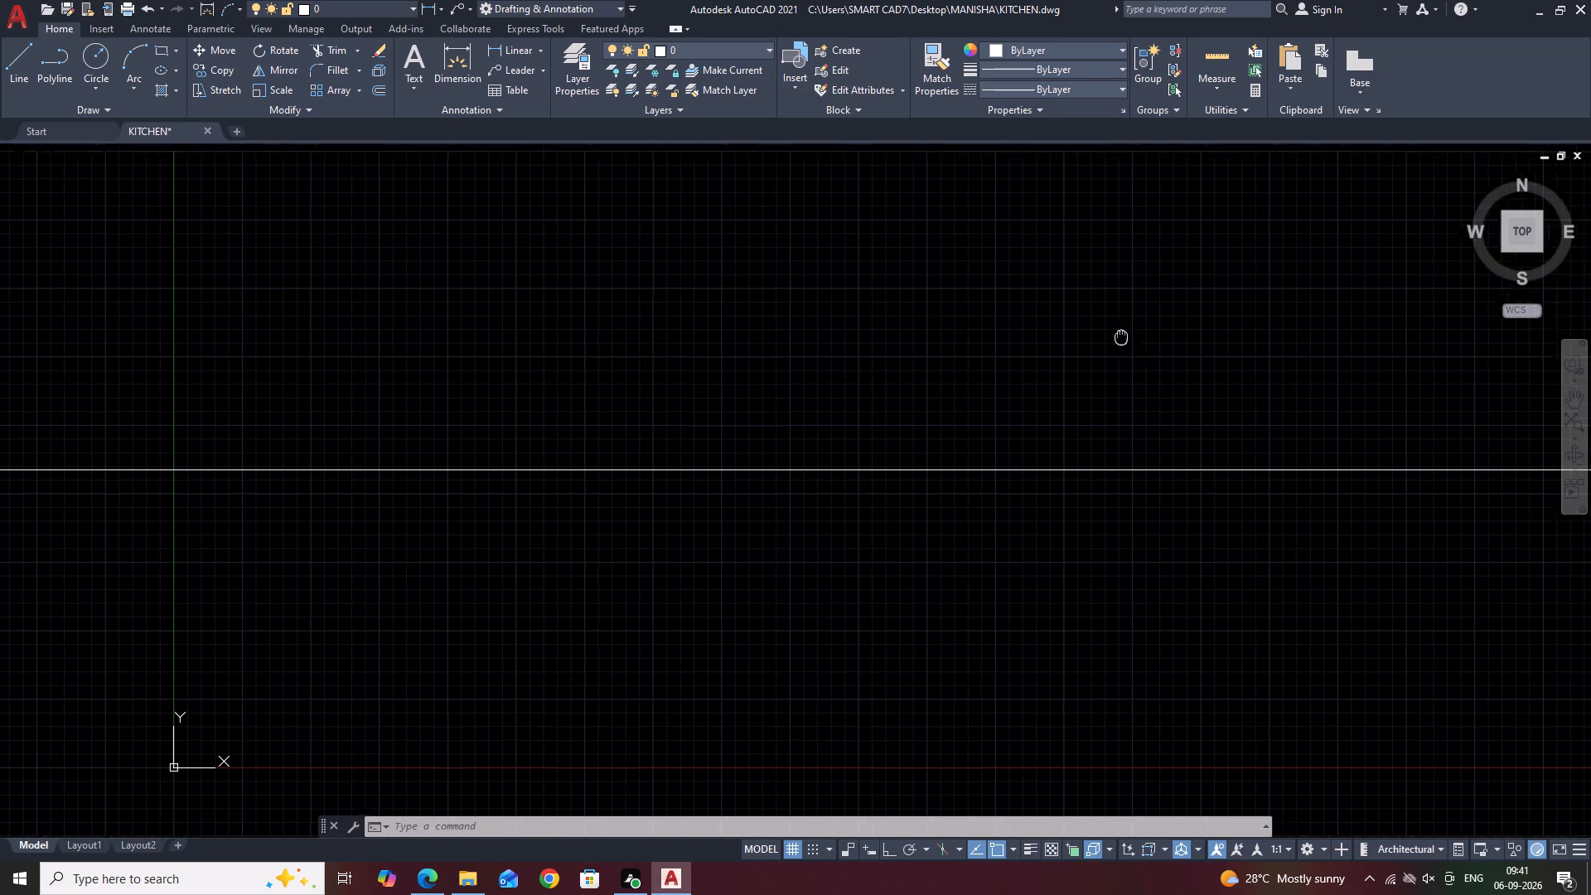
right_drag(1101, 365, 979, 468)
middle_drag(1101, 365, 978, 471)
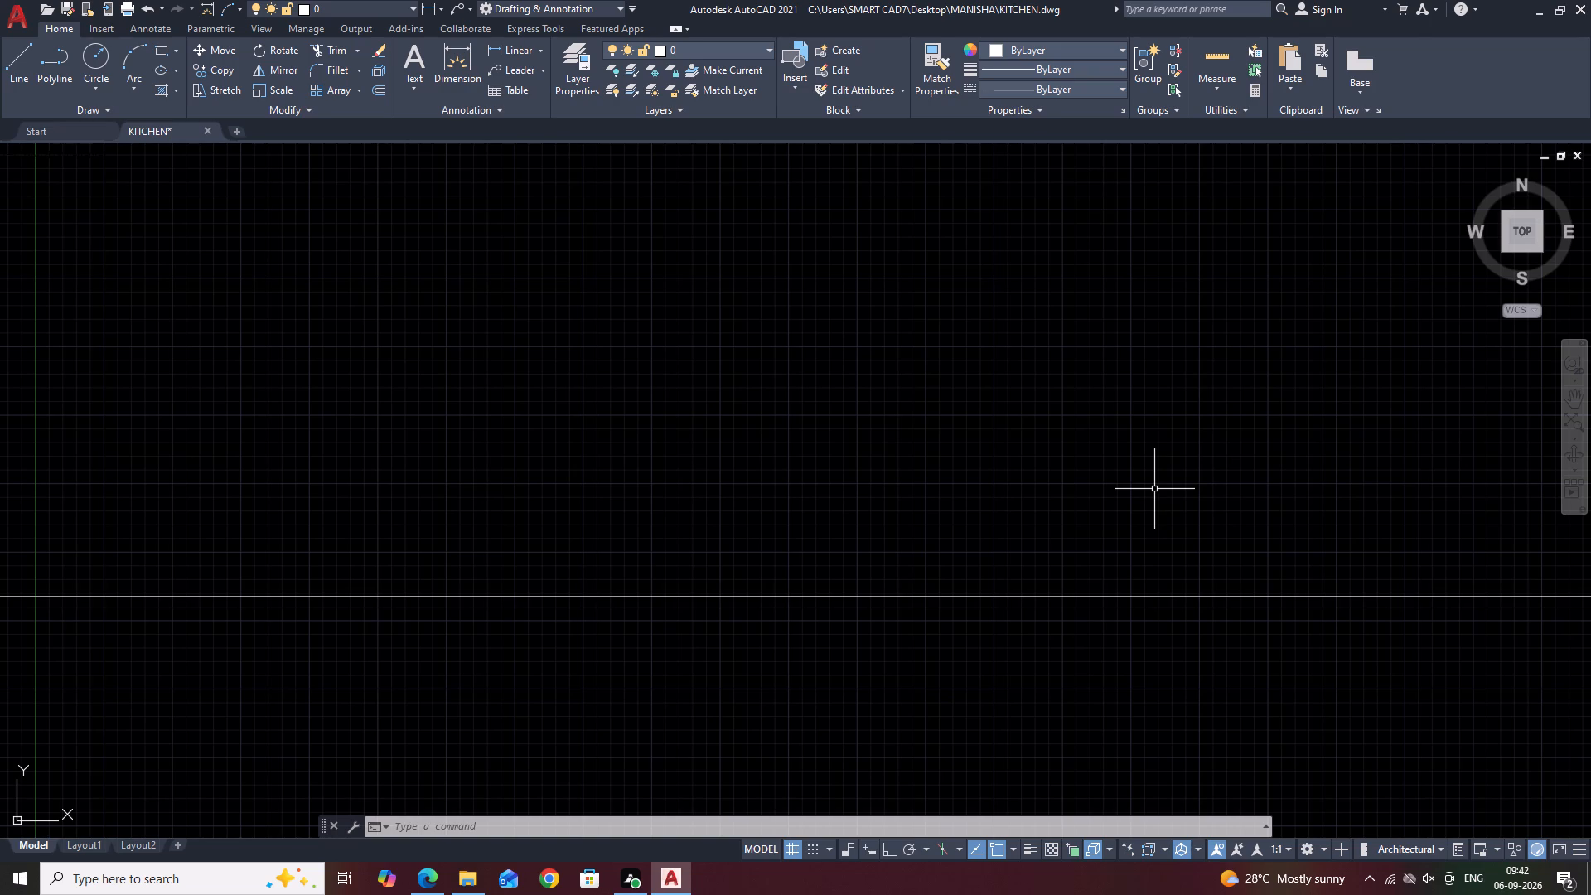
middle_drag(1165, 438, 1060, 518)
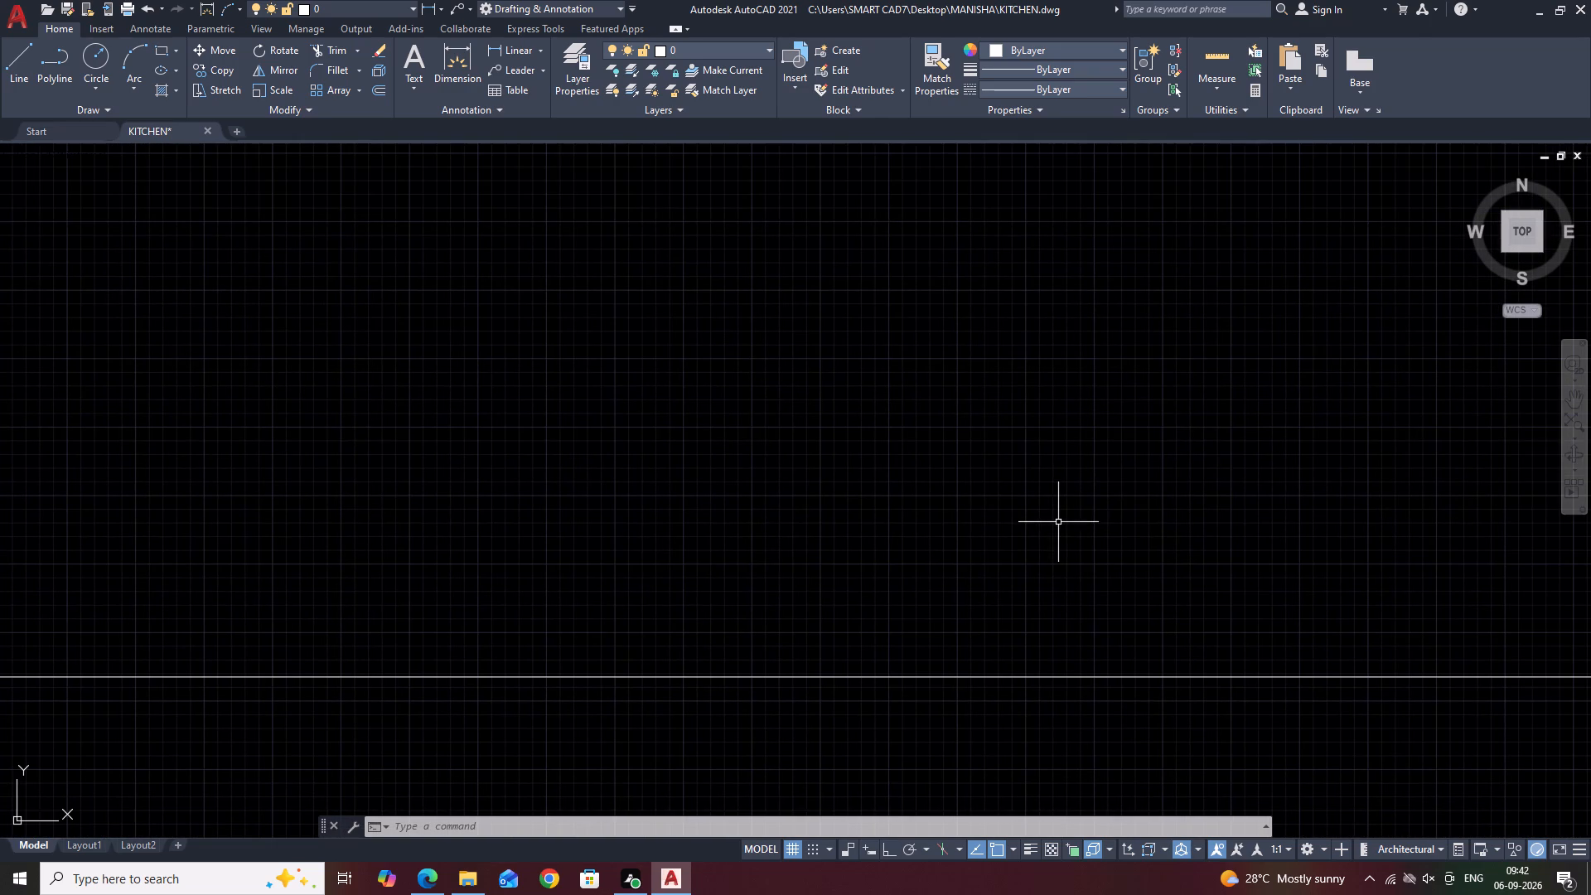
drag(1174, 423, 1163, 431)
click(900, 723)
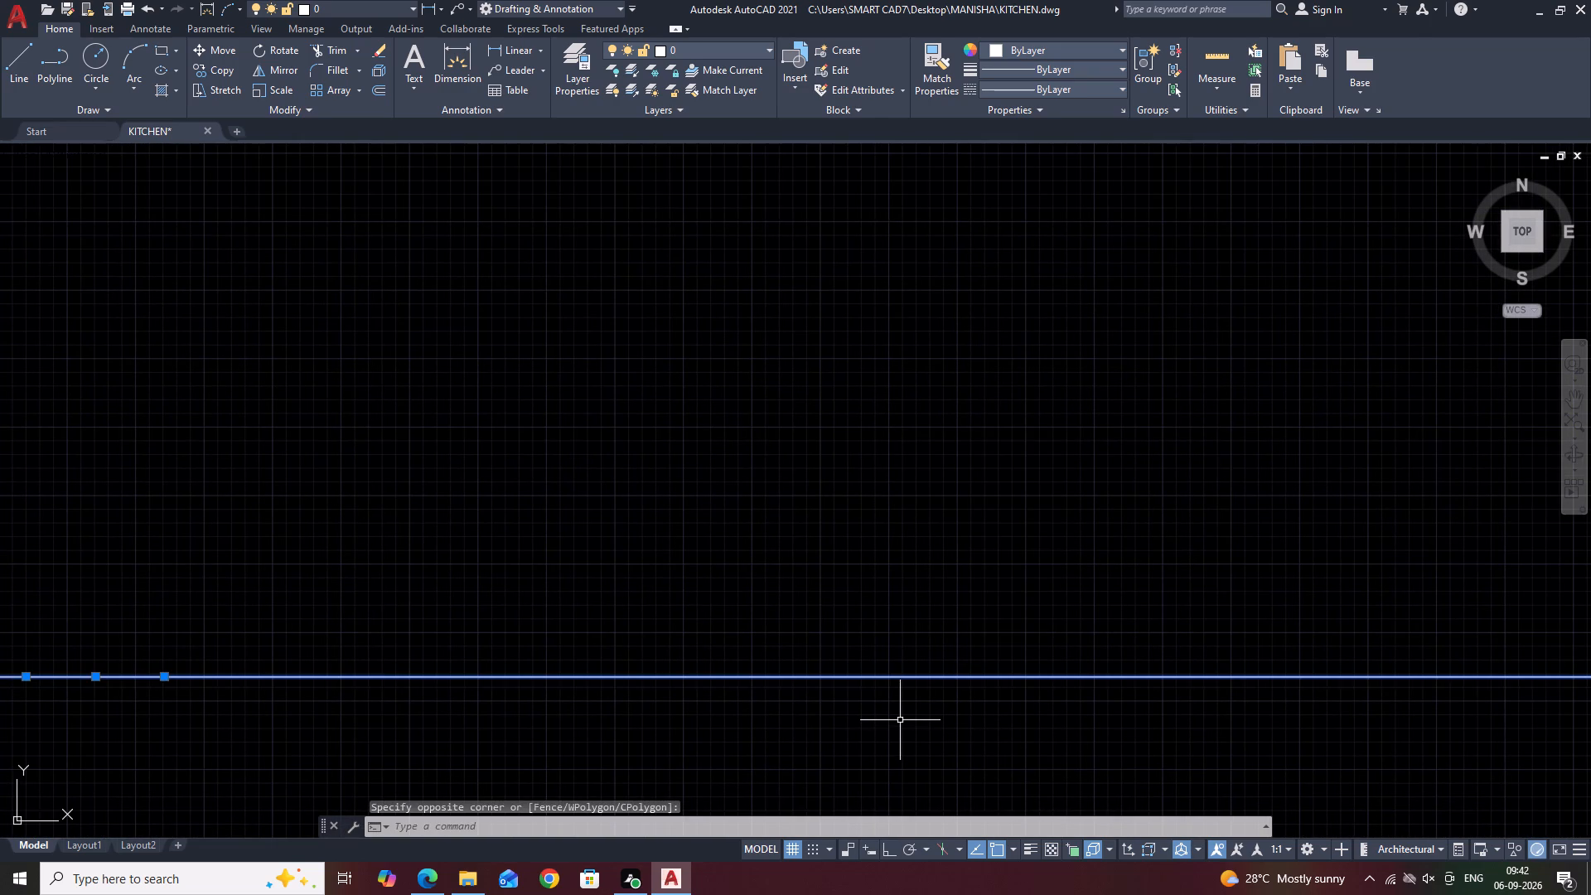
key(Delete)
Draw a rectangle 10' long and 16'5" wide in the empty drawing area, using the Dimensions option.
text(RC)
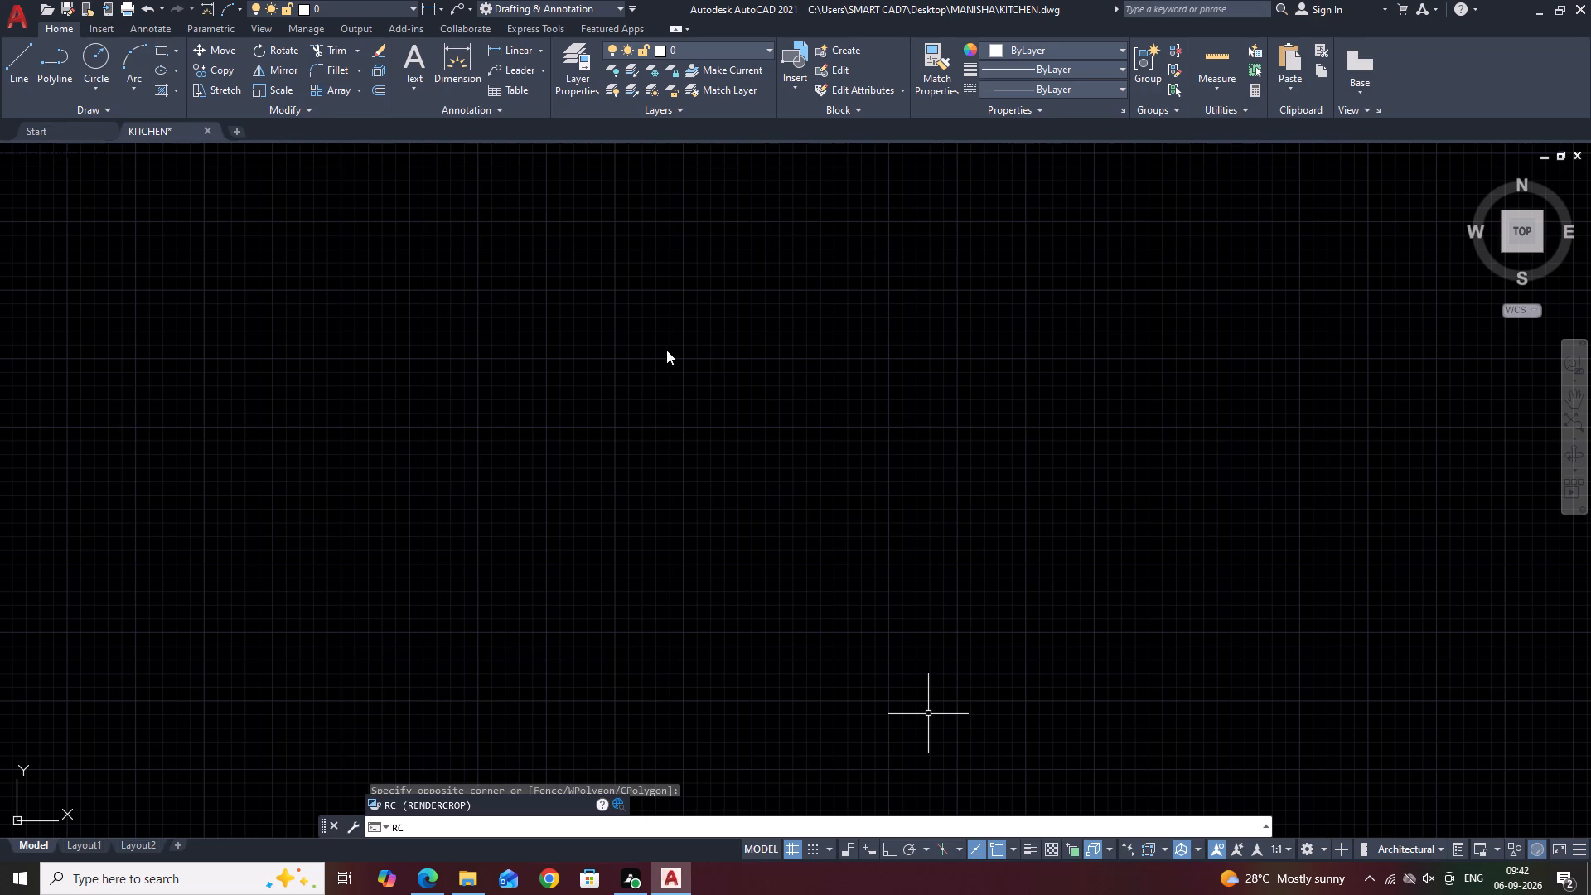
key(Escape)
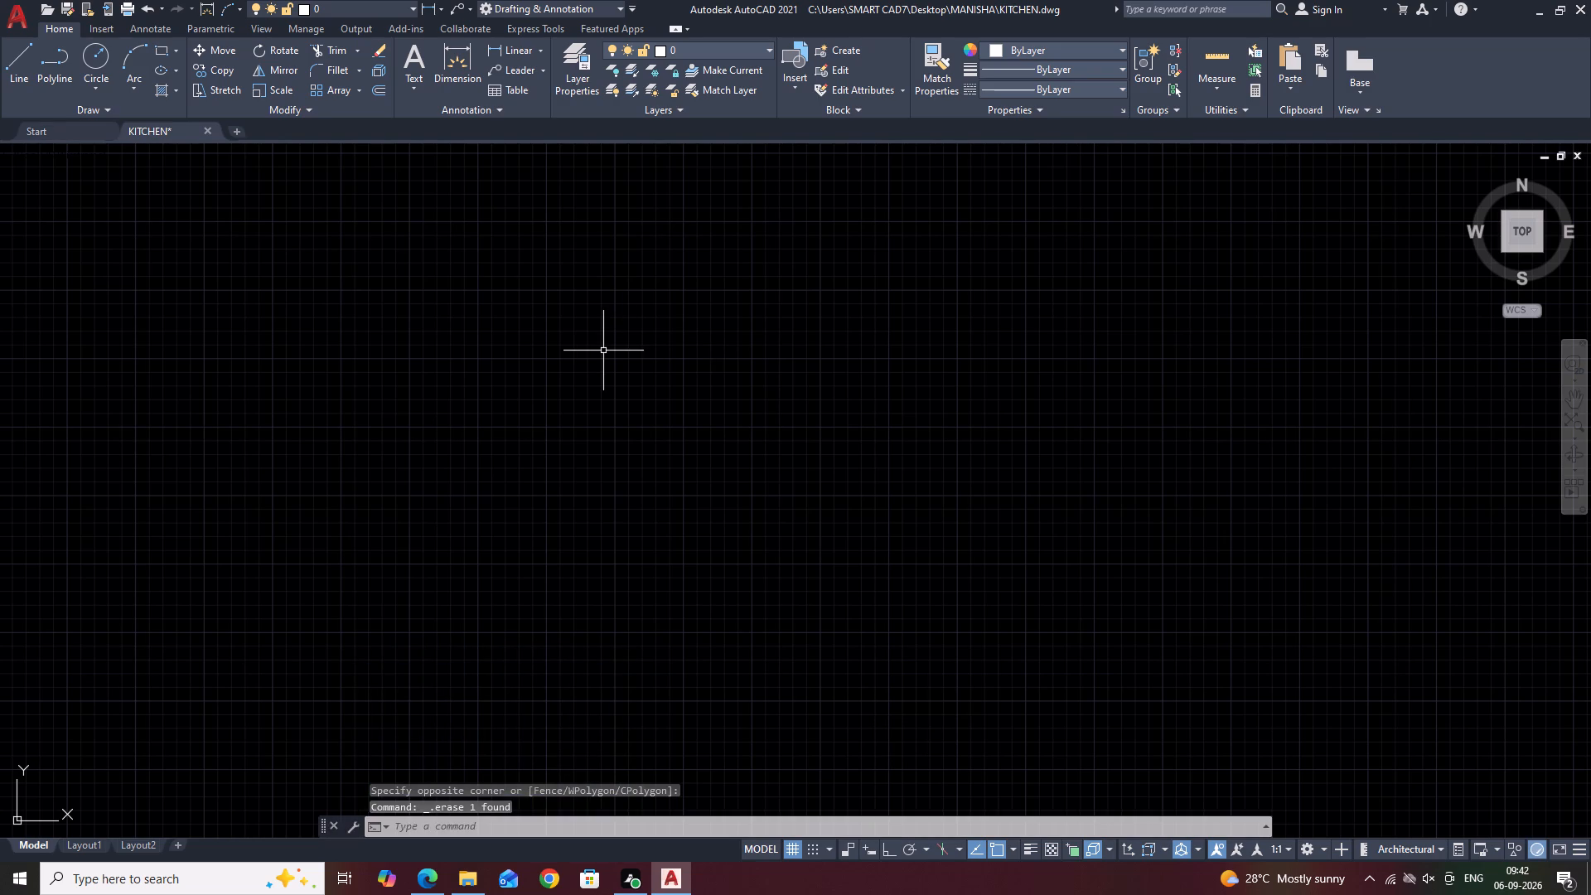
key(r)
key(e)
text(C)
key(space)
click(521, 296)
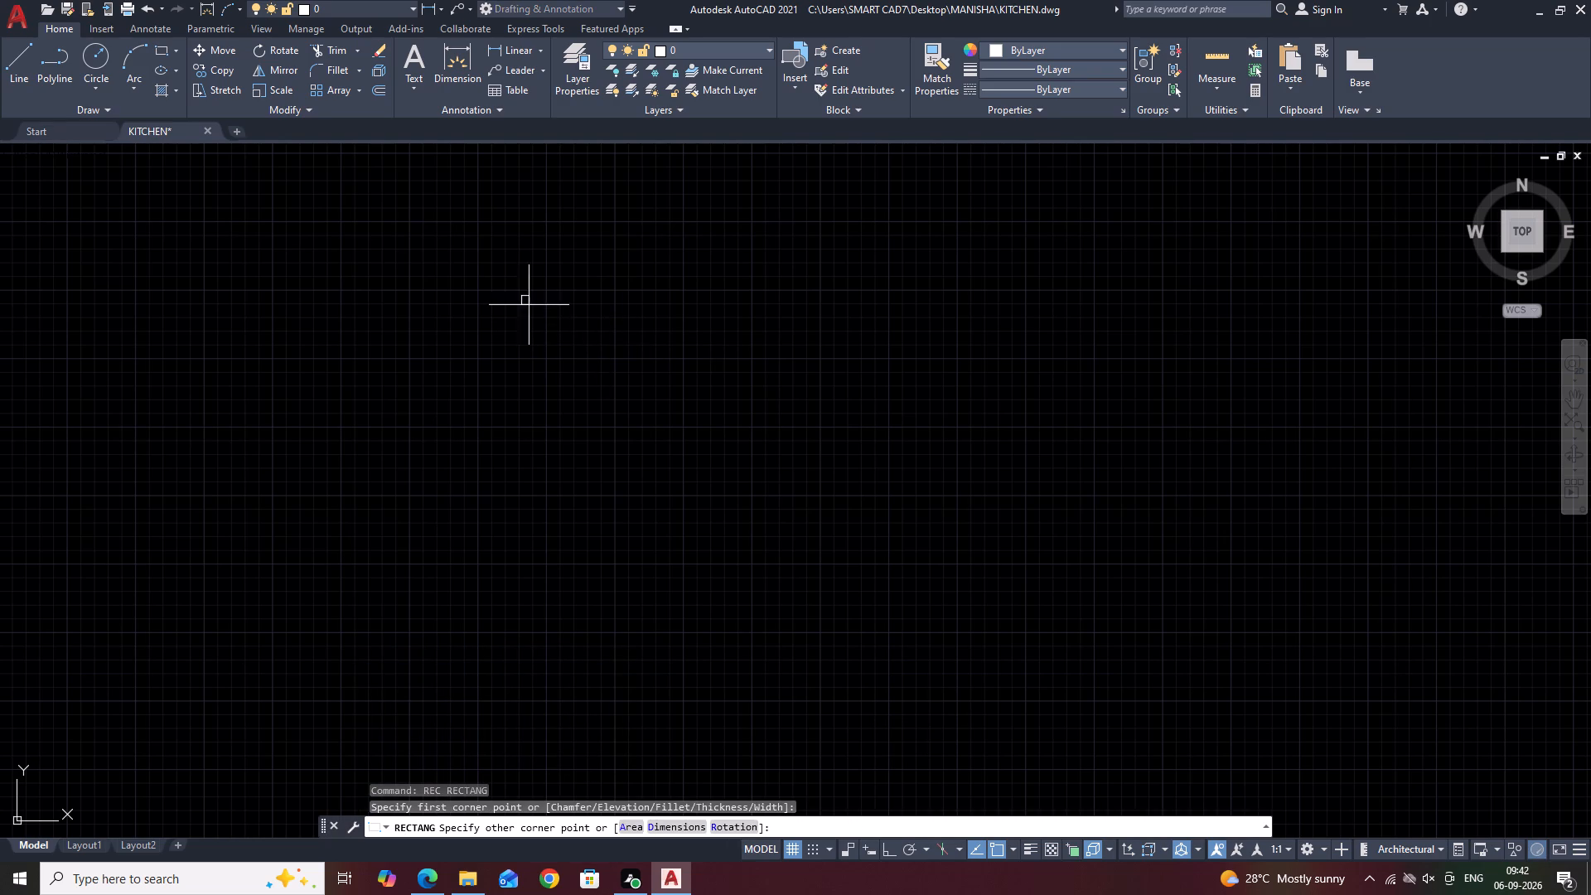
key(d)
key(space)
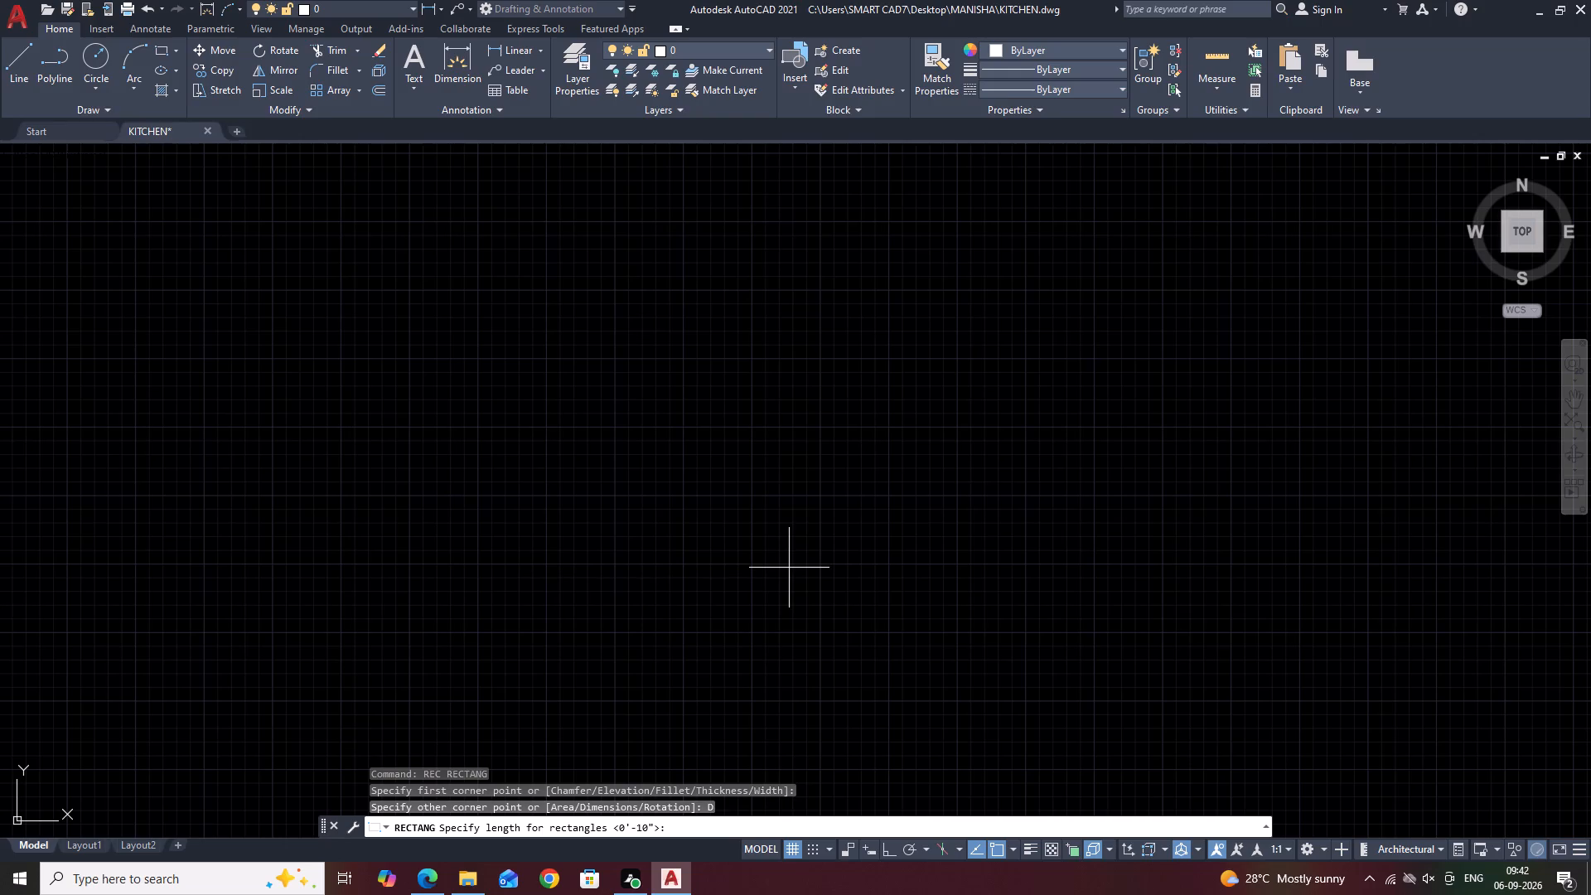
text(10')
key(Return)
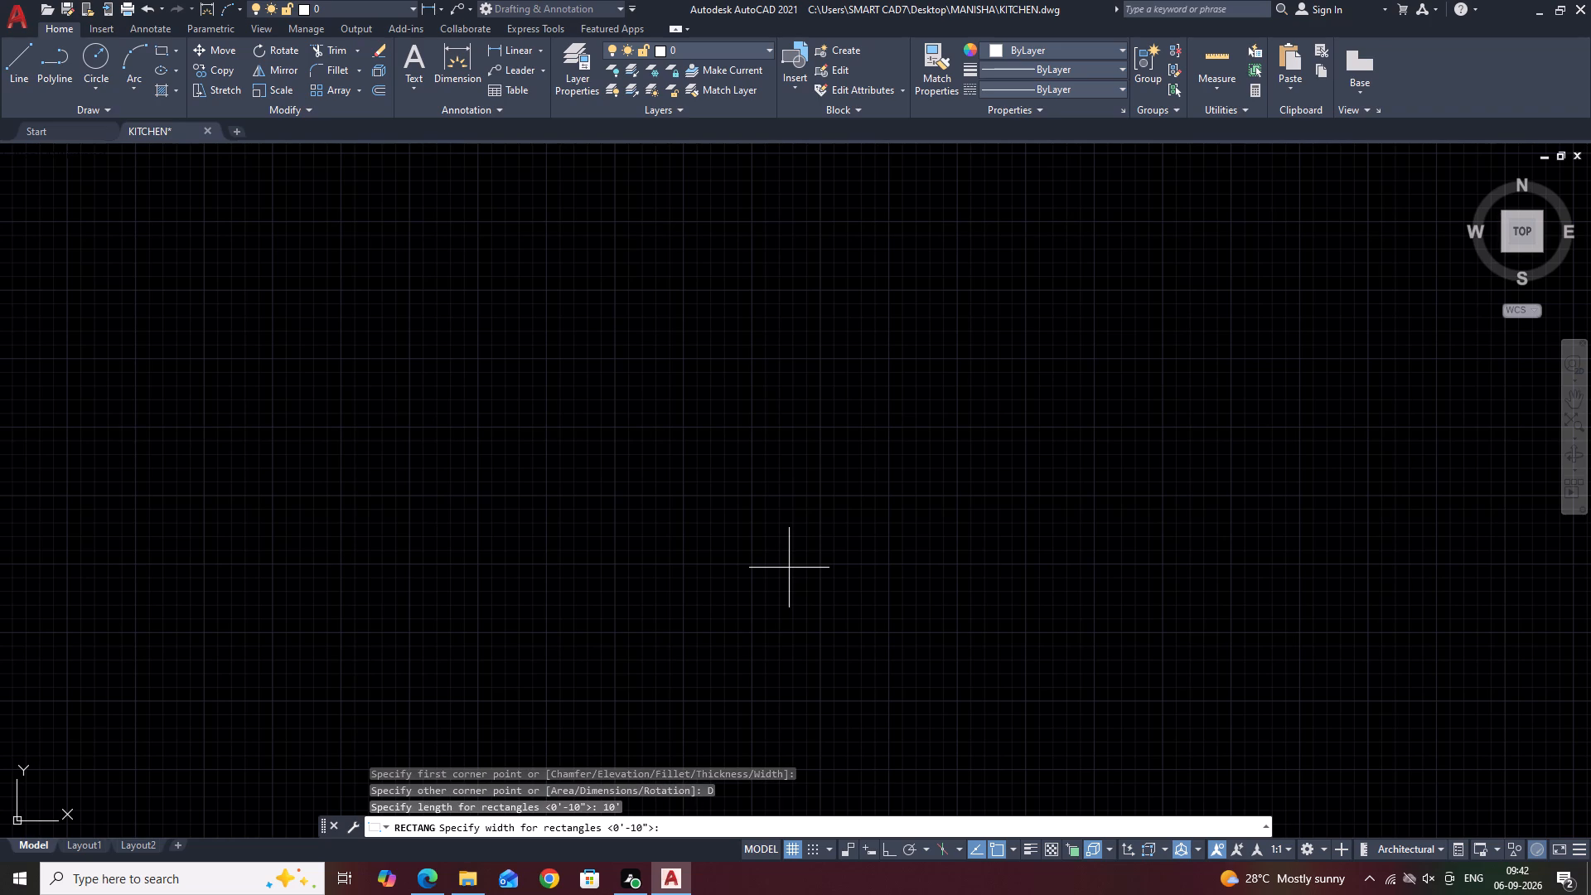
text(16'5)
key(Return)
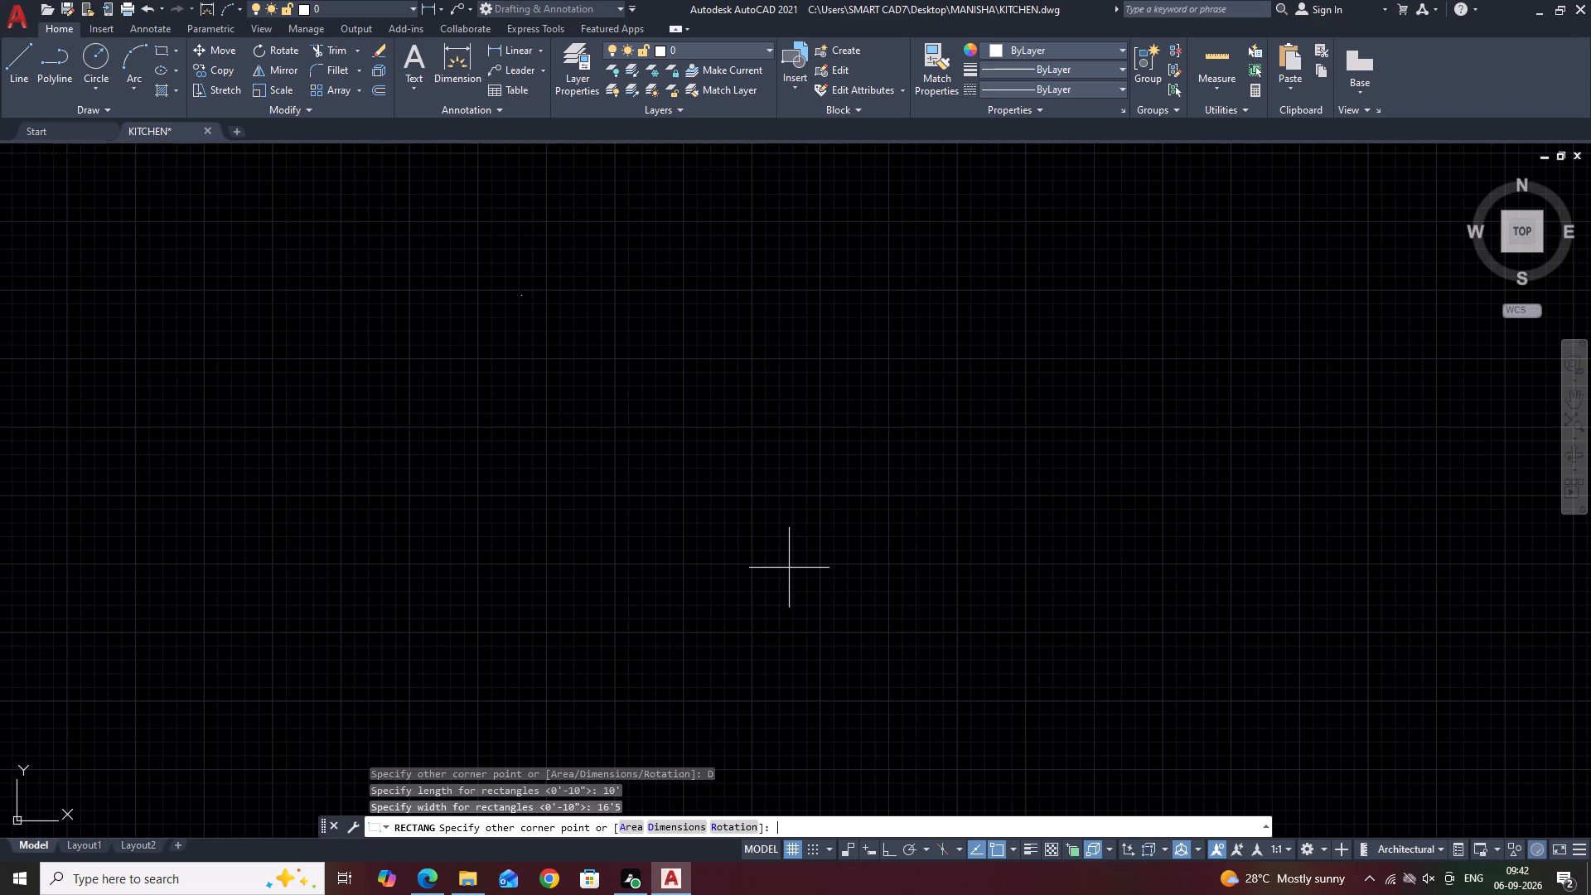
middle_click(717, 327)
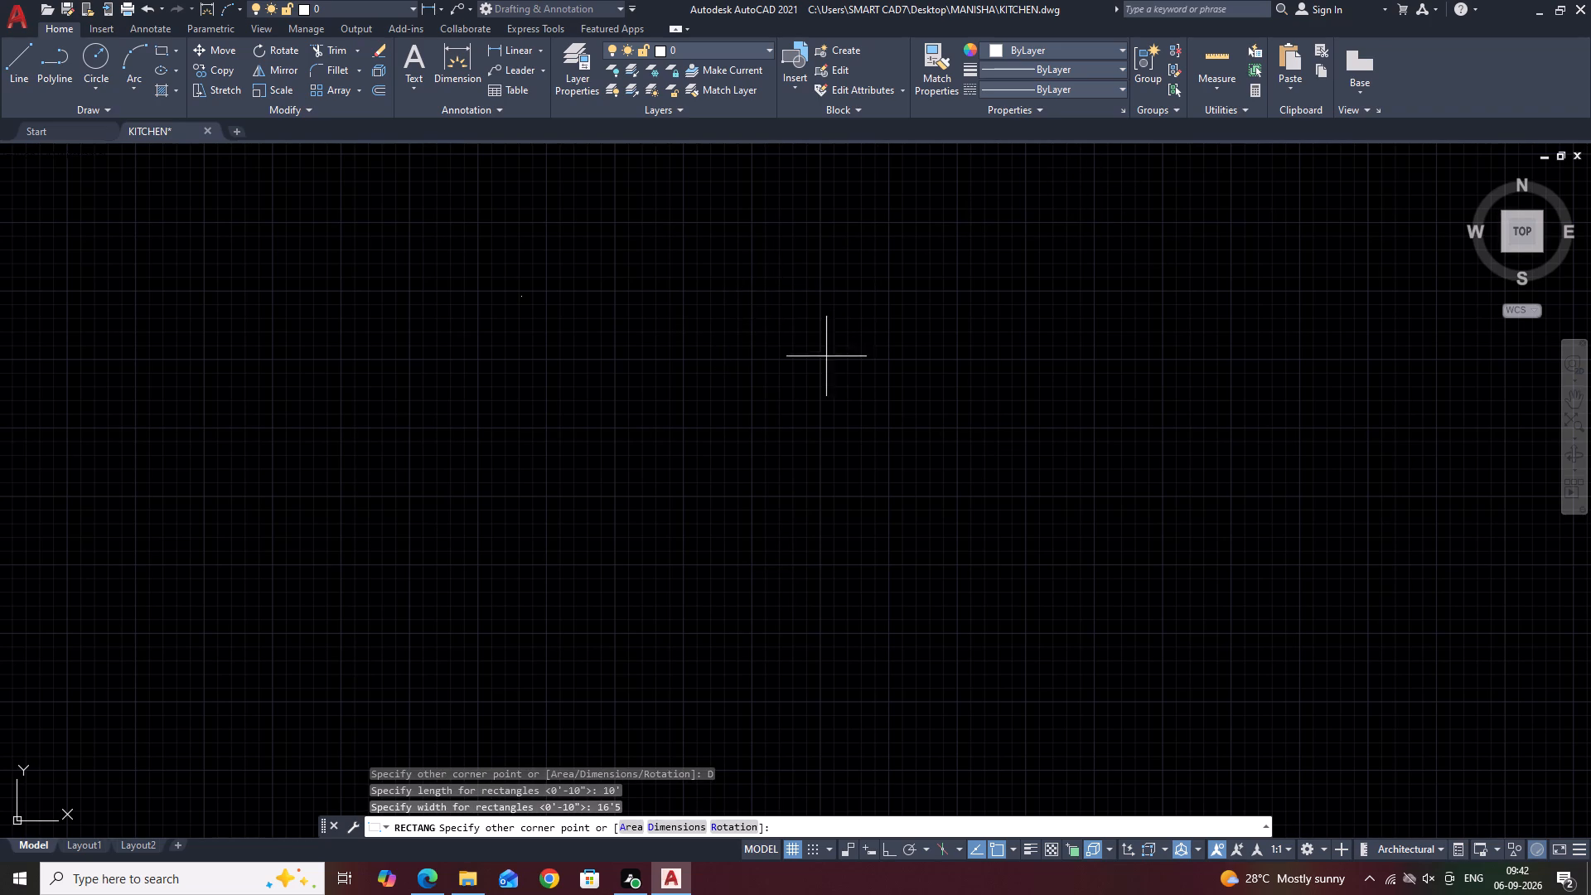
click(728, 288)
Add a linear dimension to the rectangle's top edge, placed just above it.
scroll(499, 309, up, 4)
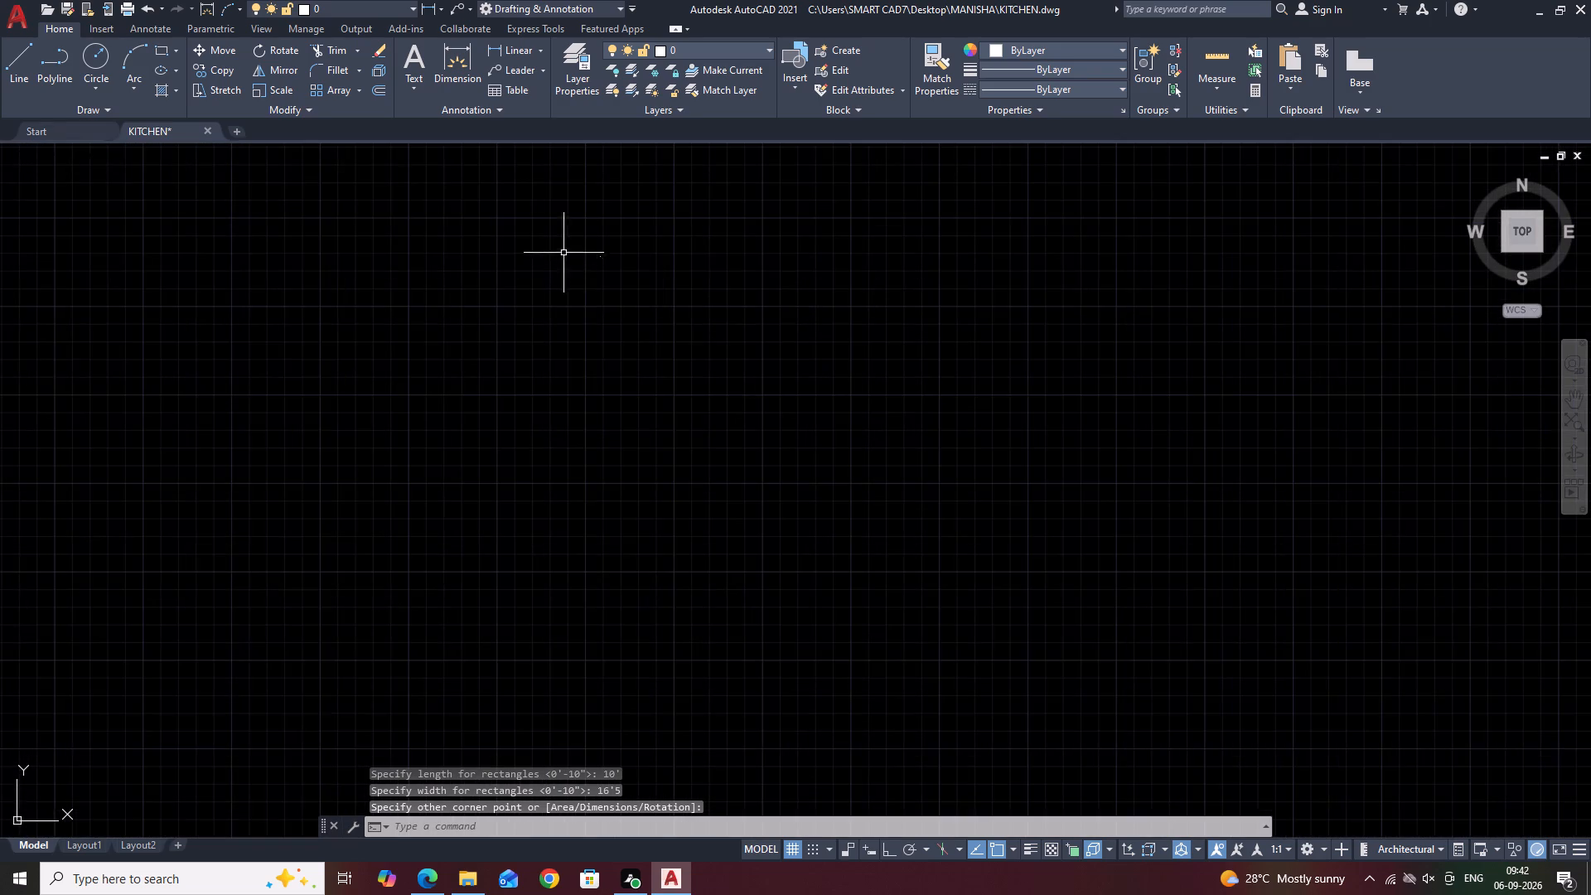
scroll(594, 250, up, 7)
scroll(719, 345, up, 5)
middle_drag(765, 357, 887, 327)
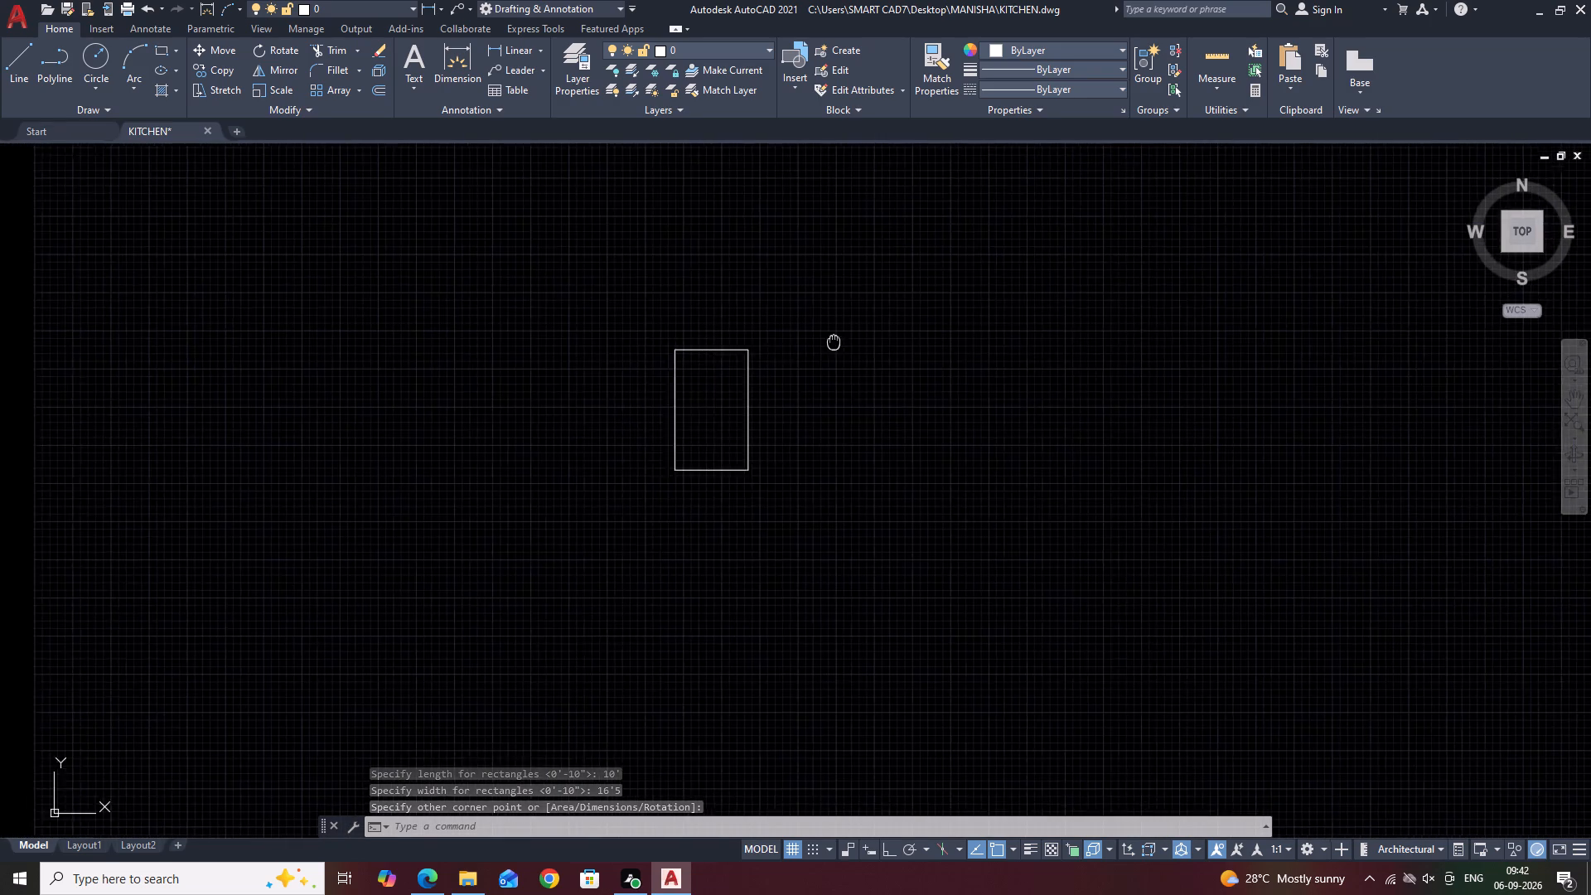
middle_drag(887, 327, 963, 292)
scroll(879, 315, up, 3)
middle_drag(968, 241, 898, 223)
scroll(923, 221, down, 1)
middle_drag(921, 199, 783, 269)
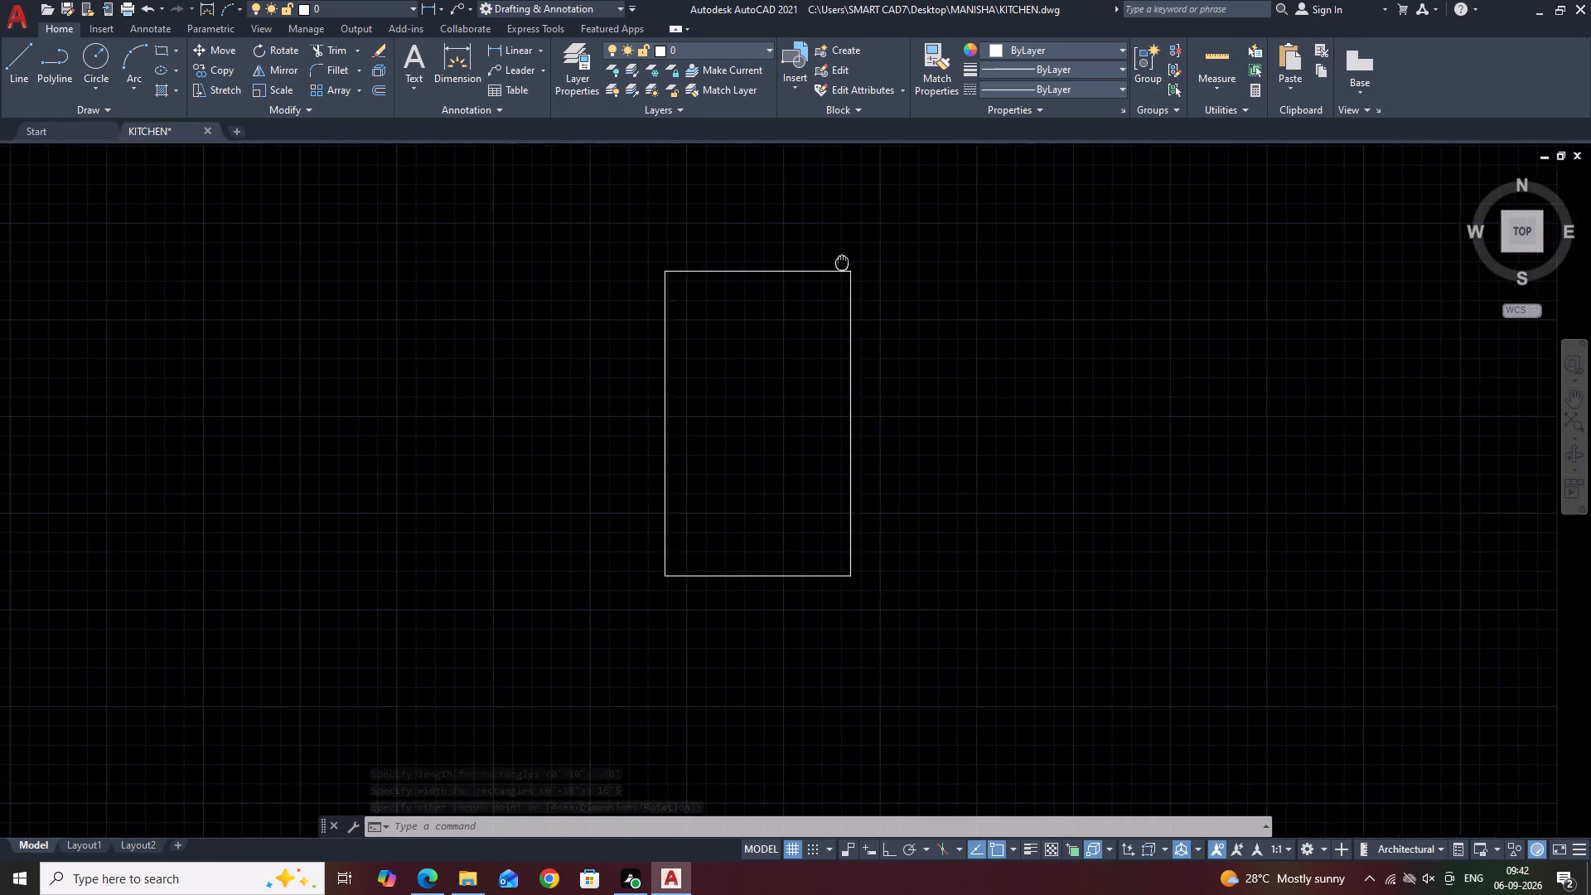
middle_drag(783, 269, 631, 254)
click(510, 42)
key(space)
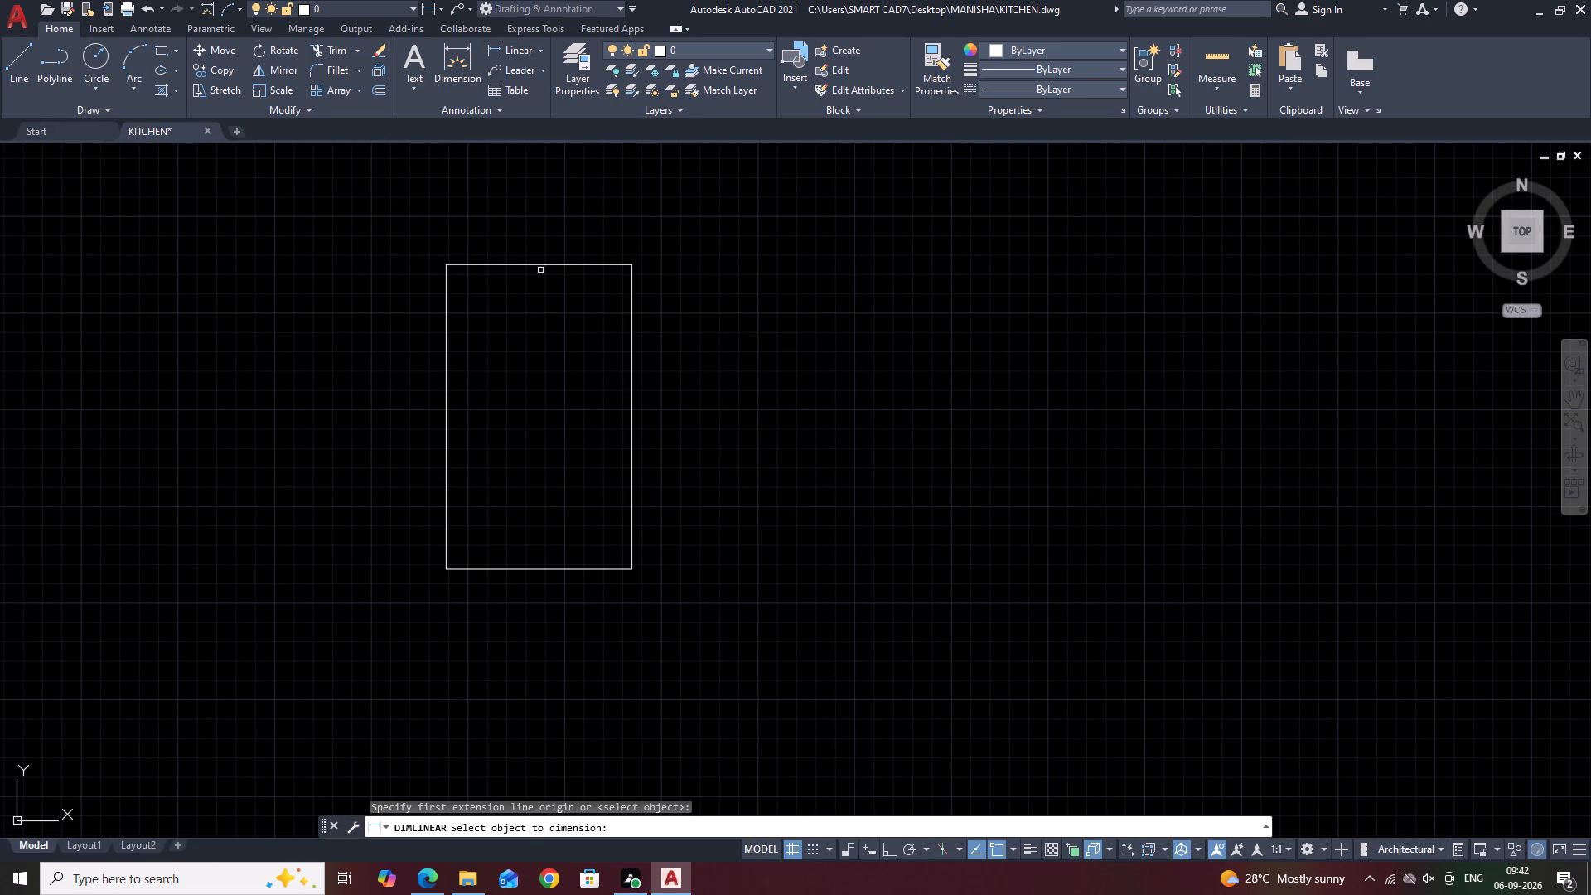
click(544, 266)
click(544, 236)
Add a linear dimension to the rectangle's right edge, placed just outside it.
key(space)
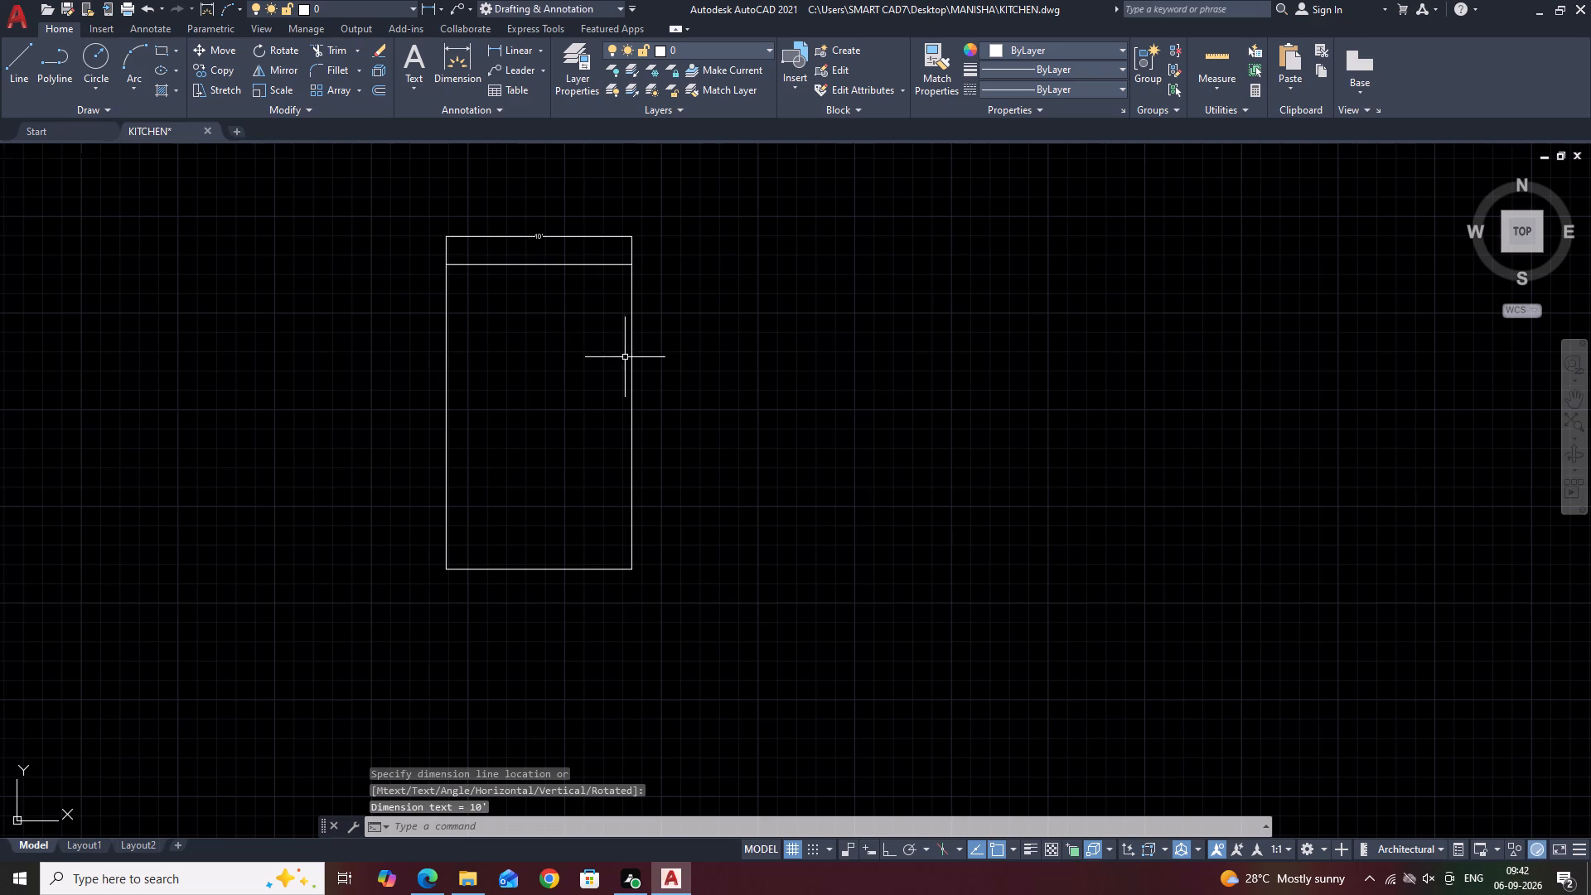
key(space)
click(630, 346)
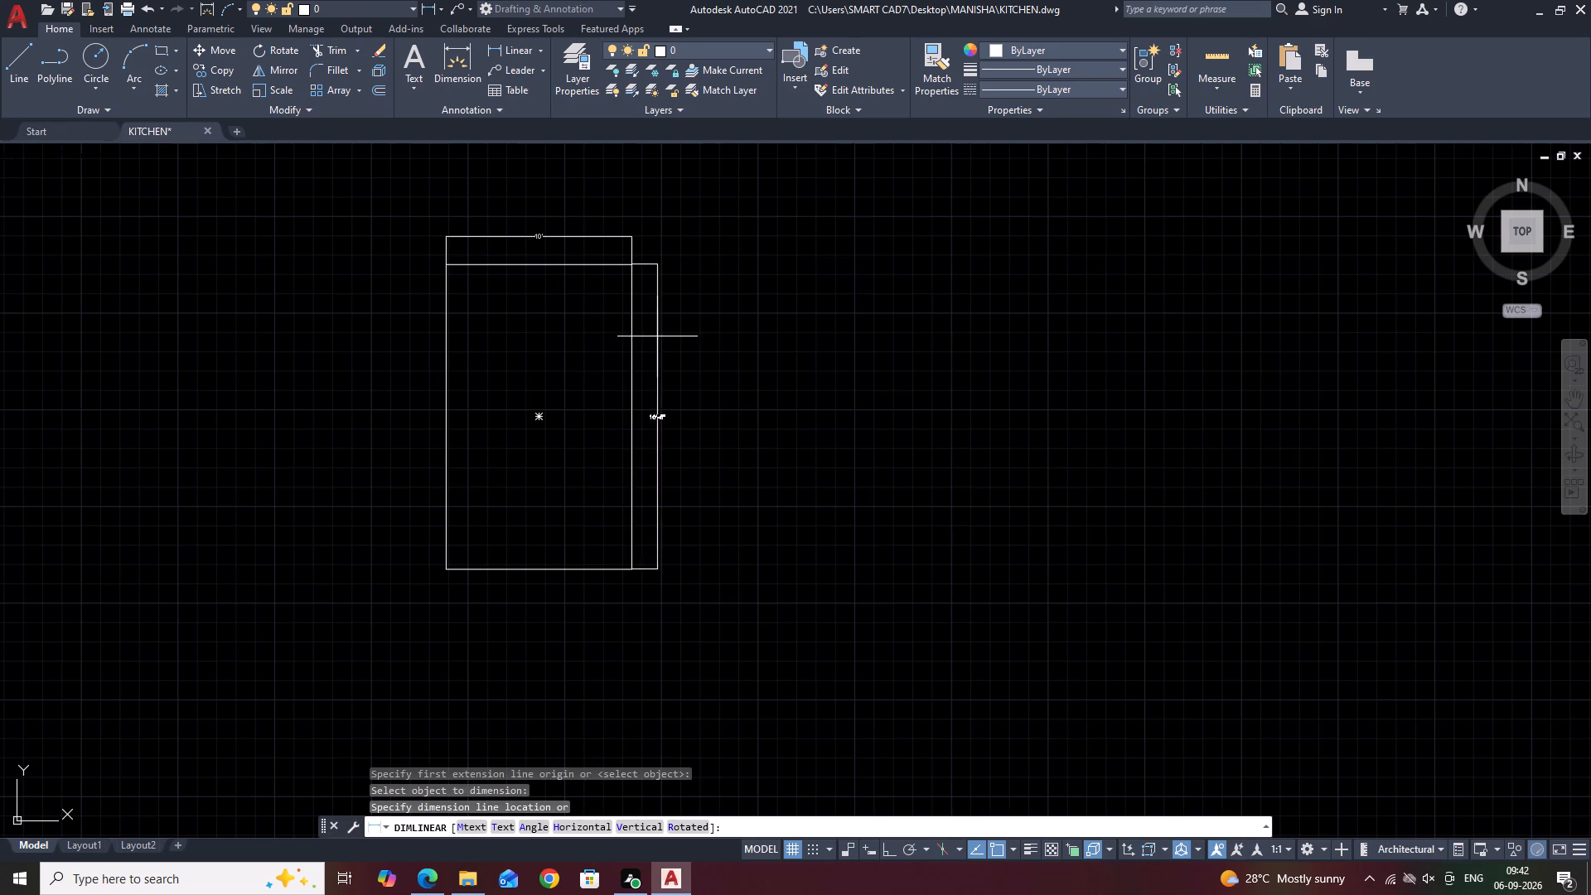
click(657, 336)
middle_drag(626, 403, 703, 403)
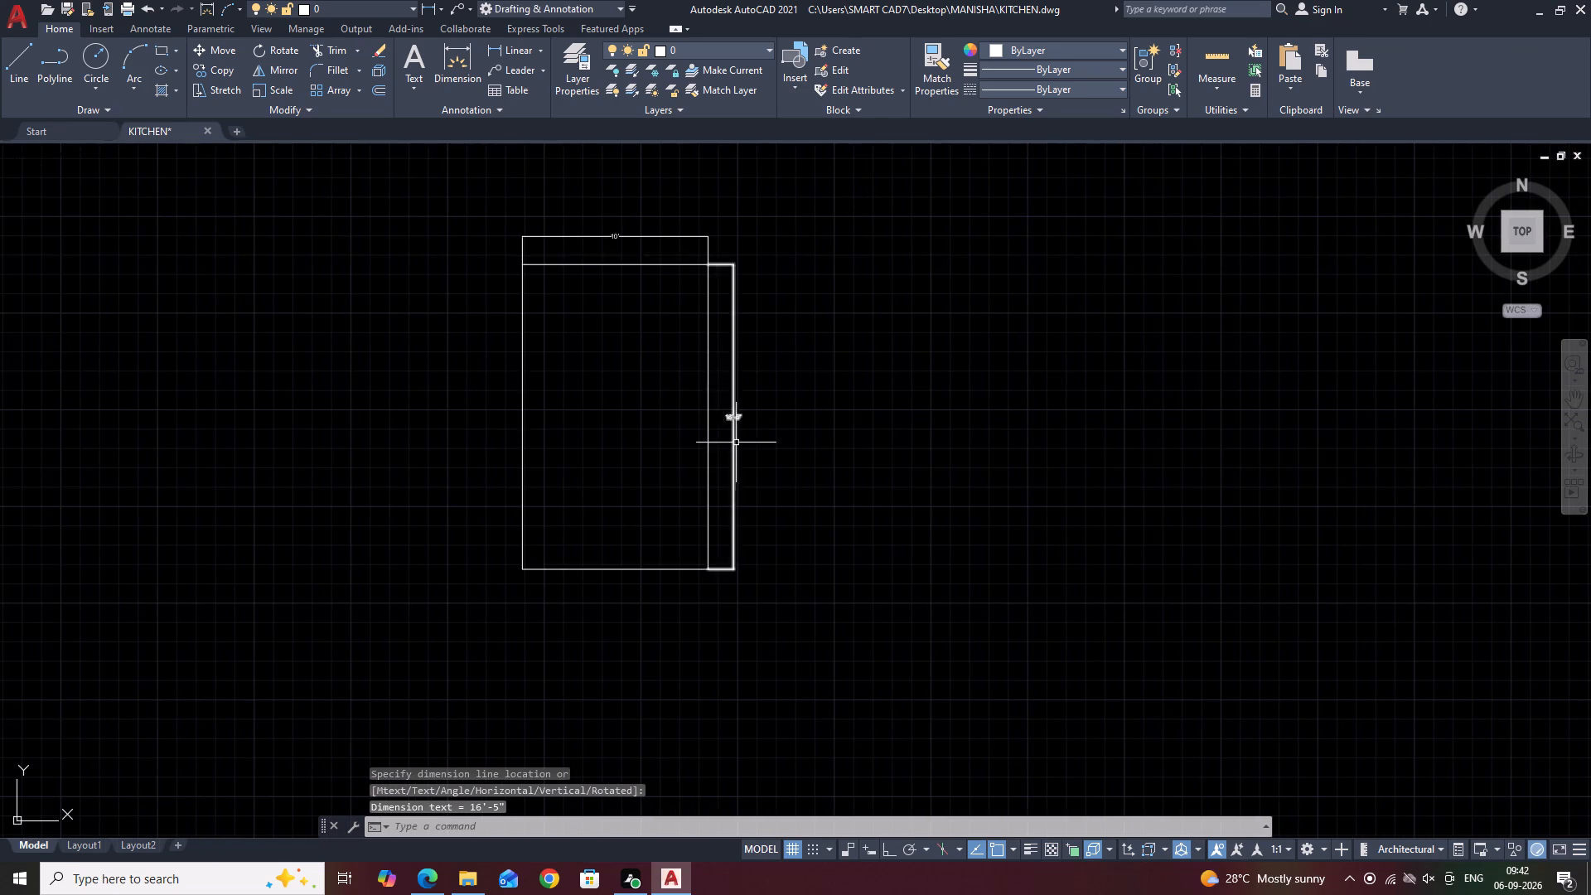
scroll(737, 445, down, 1)
scroll(737, 445, up, 3)
key(Escape)
Rotate the rectangle and its two dimensions 90° counterclockwise about the midpoint of the rectangle's left edge, with Ortho on.
scroll(984, 351, down, 3)
middle_drag(953, 317, 974, 427)
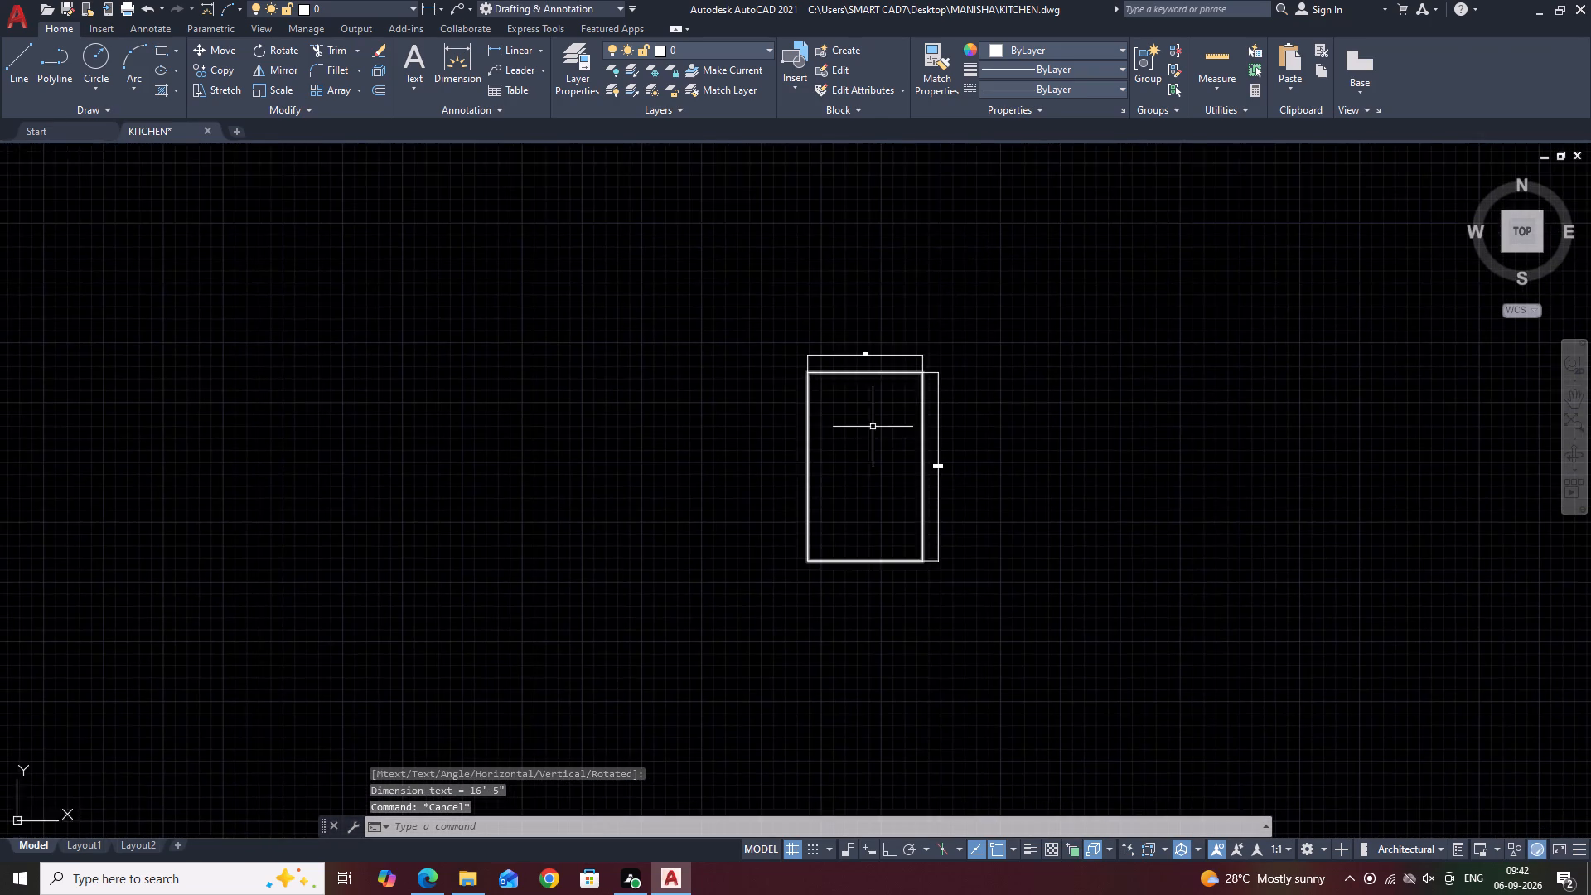
scroll(859, 427, up, 2)
middle_drag(1126, 383, 1014, 329)
scroll(1022, 322, down, 3)
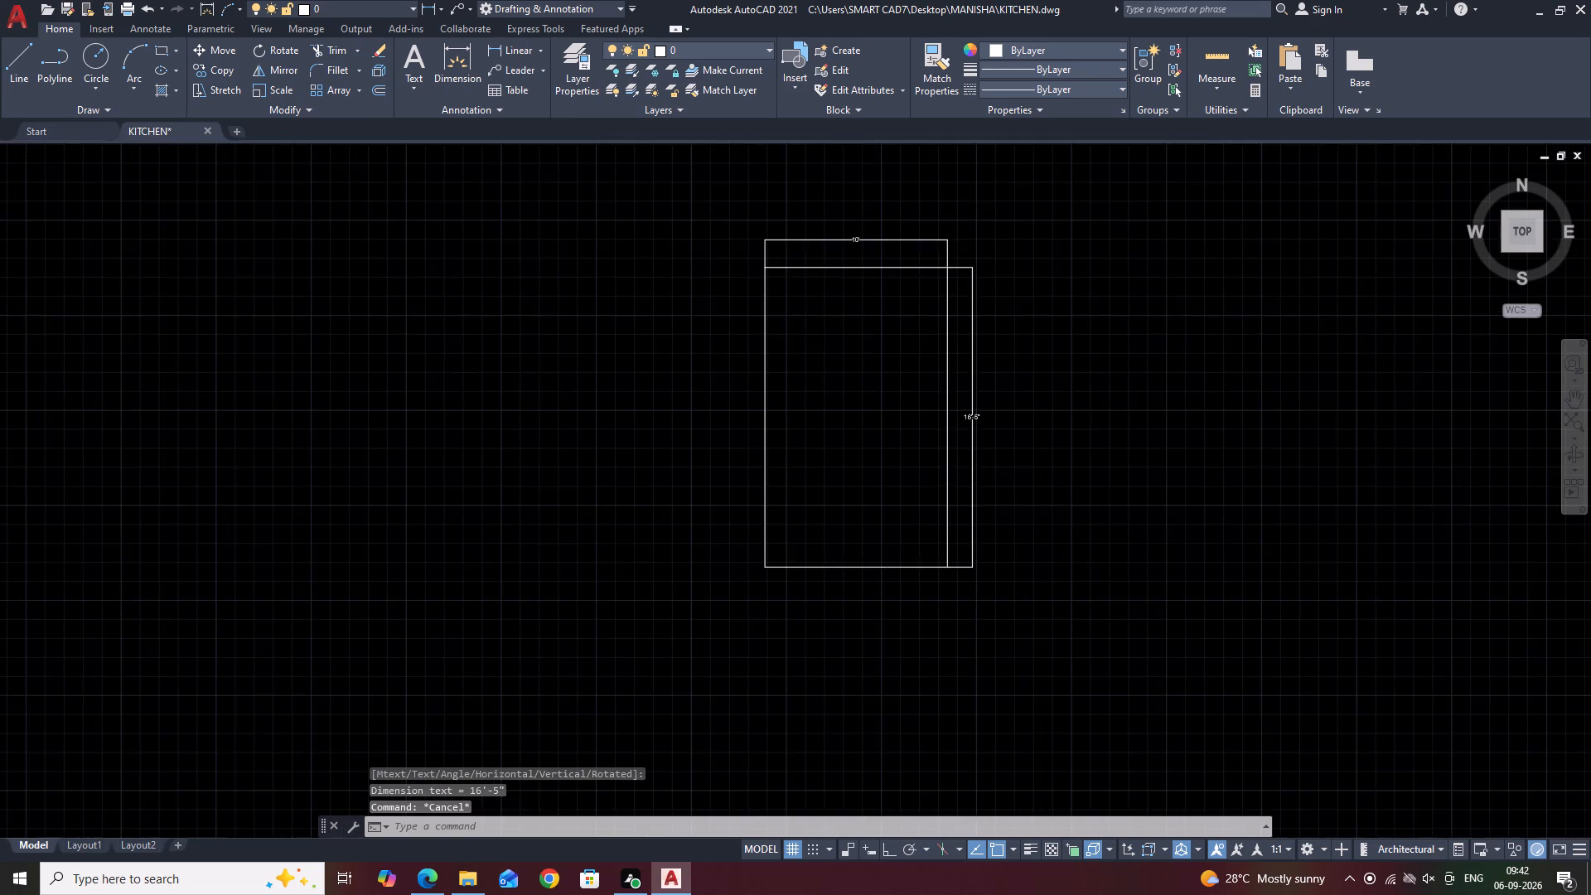
drag(1020, 215, 1016, 224)
click(818, 516)
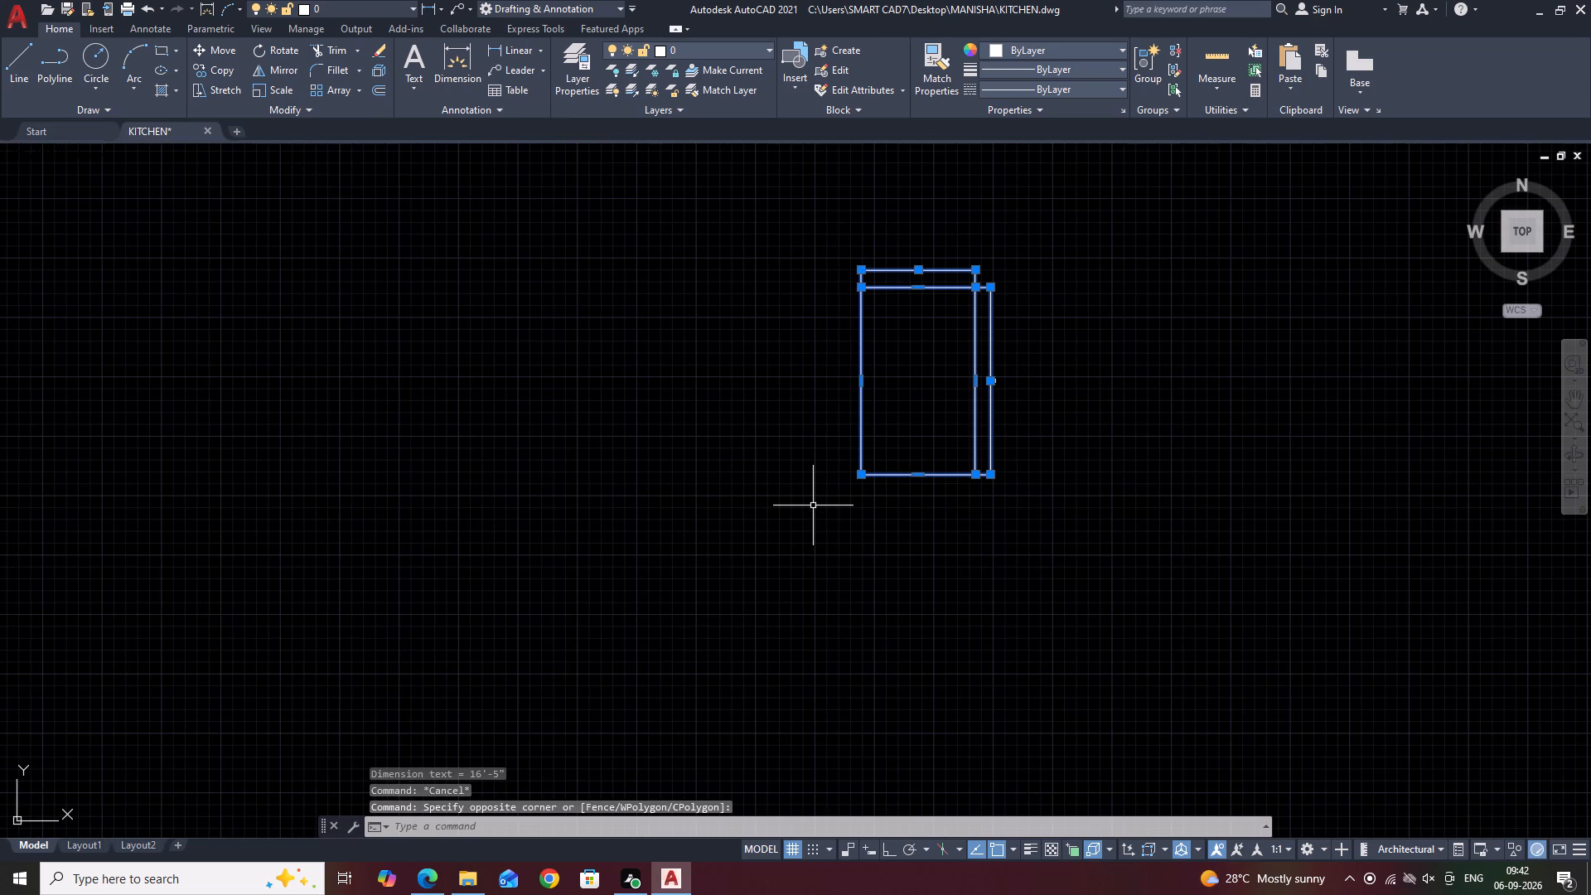
key(r)
key(o)
key(space)
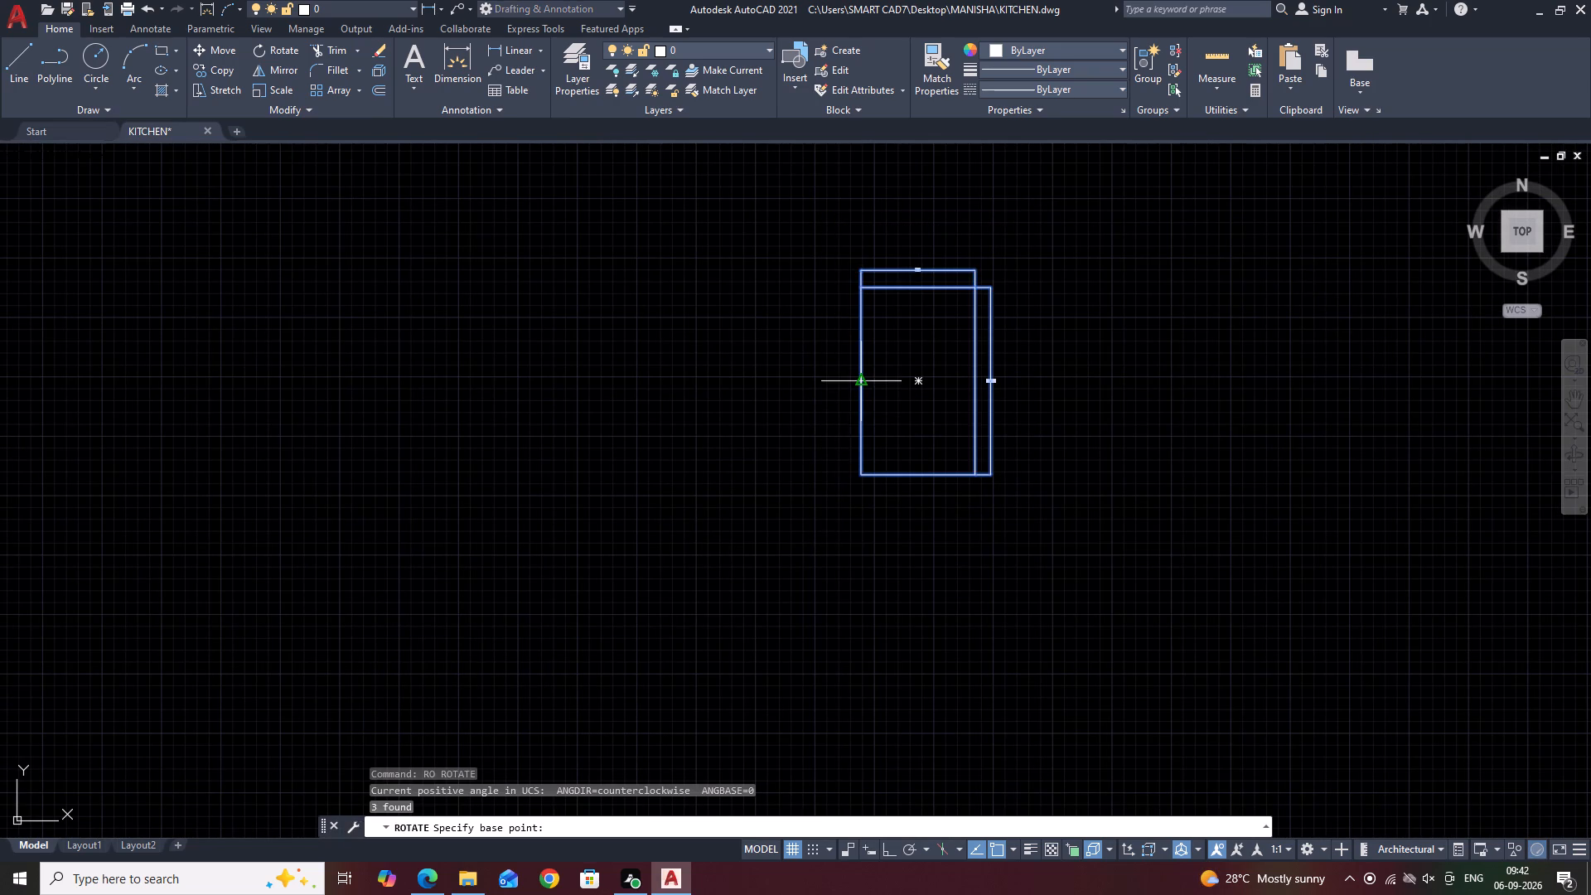
click(861, 377)
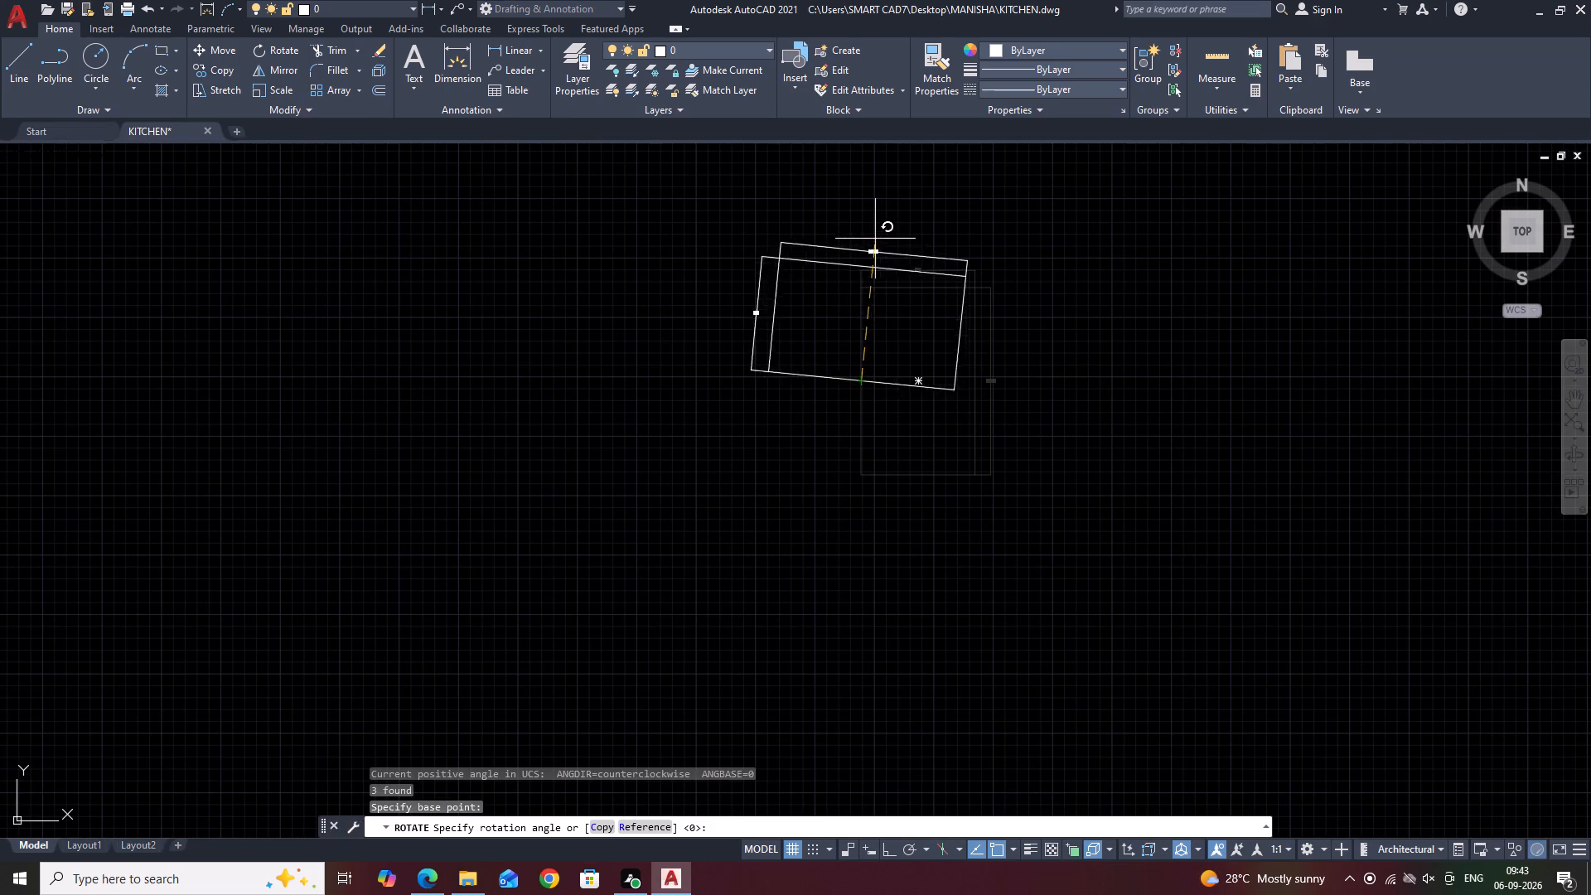
key(F8)
click(858, 232)
Delete the two linear dimensions above and to the left of the rotated rectangle.
middle_drag(858, 288, 856, 296)
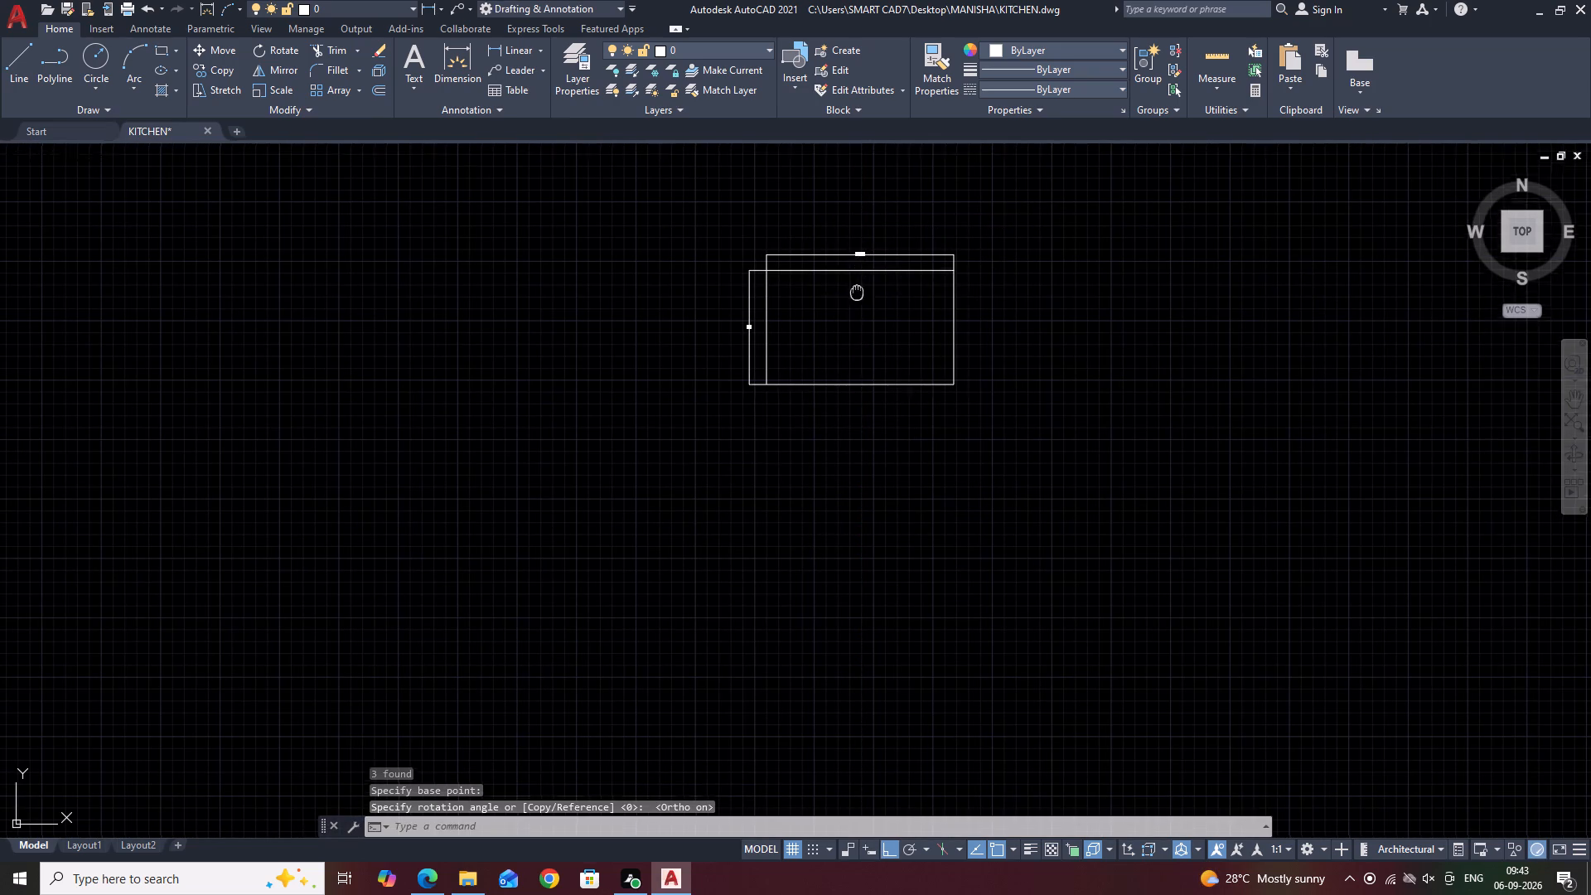
middle_drag(856, 296, 856, 297)
scroll(853, 276, up, 2)
click(894, 254)
click(845, 217)
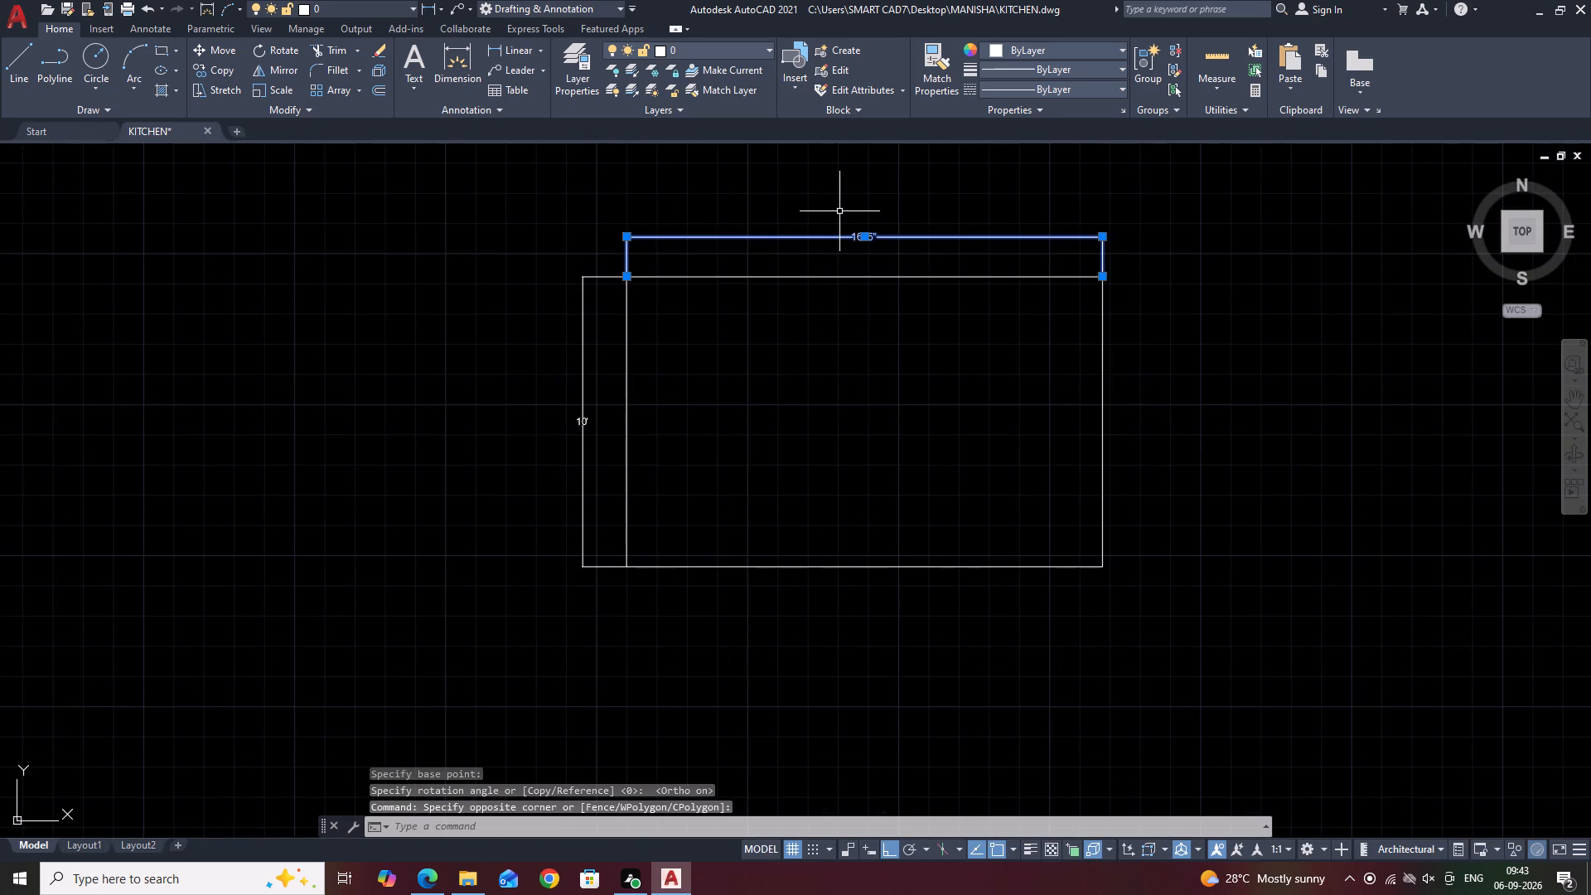
key(Delete)
click(602, 422)
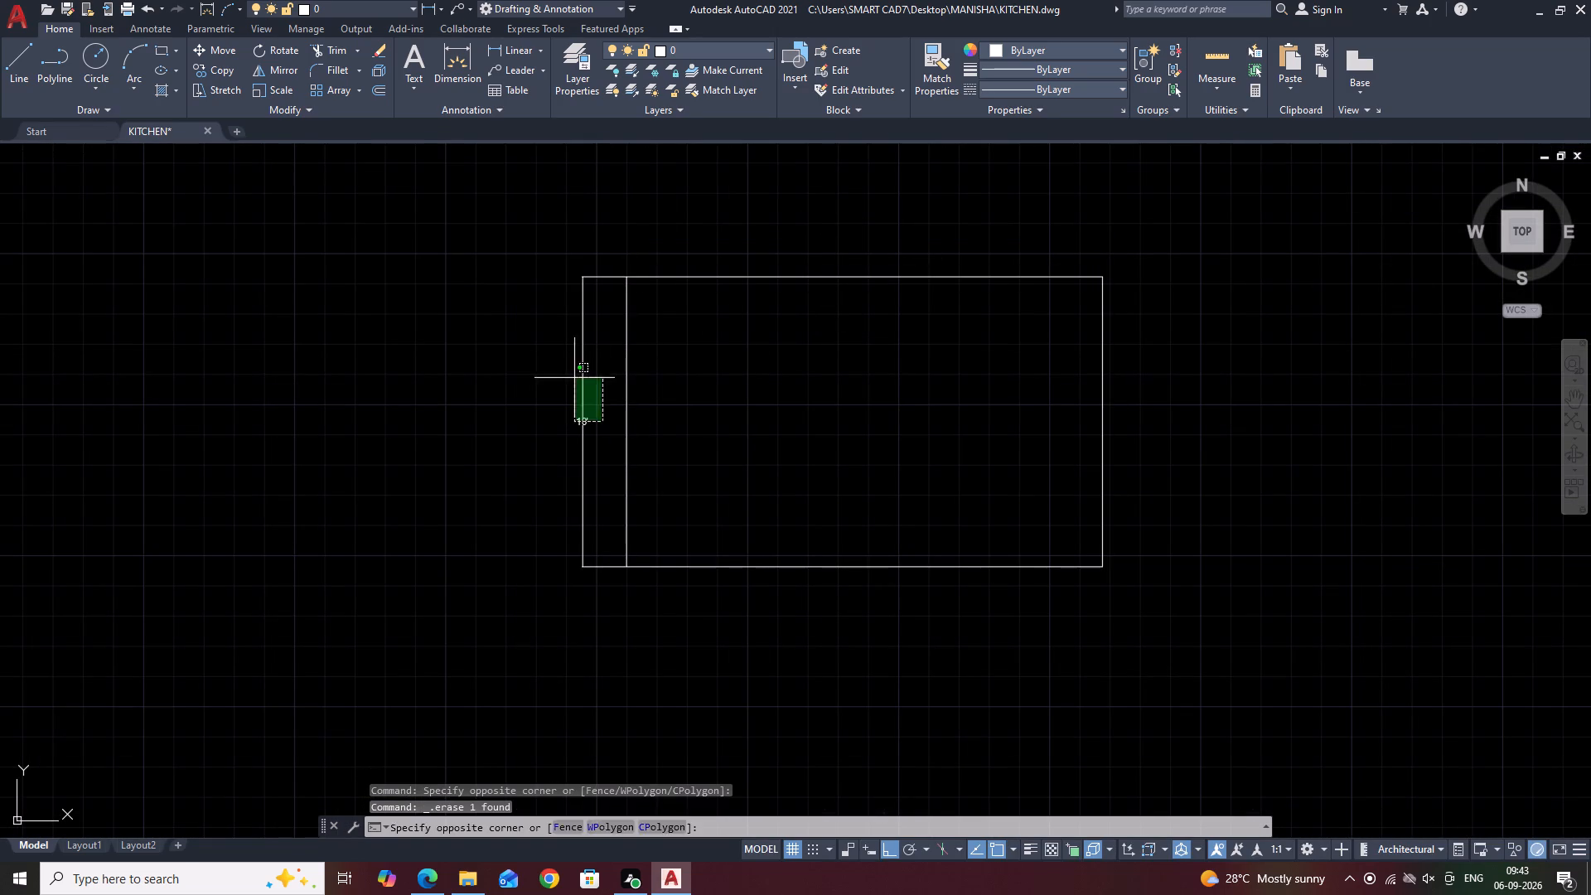
click(550, 341)
key(Delete)
Draw a line over the rectangle's left edge, from its upper-left corner to its lower-left corner.
middle_drag(921, 389, 912, 408)
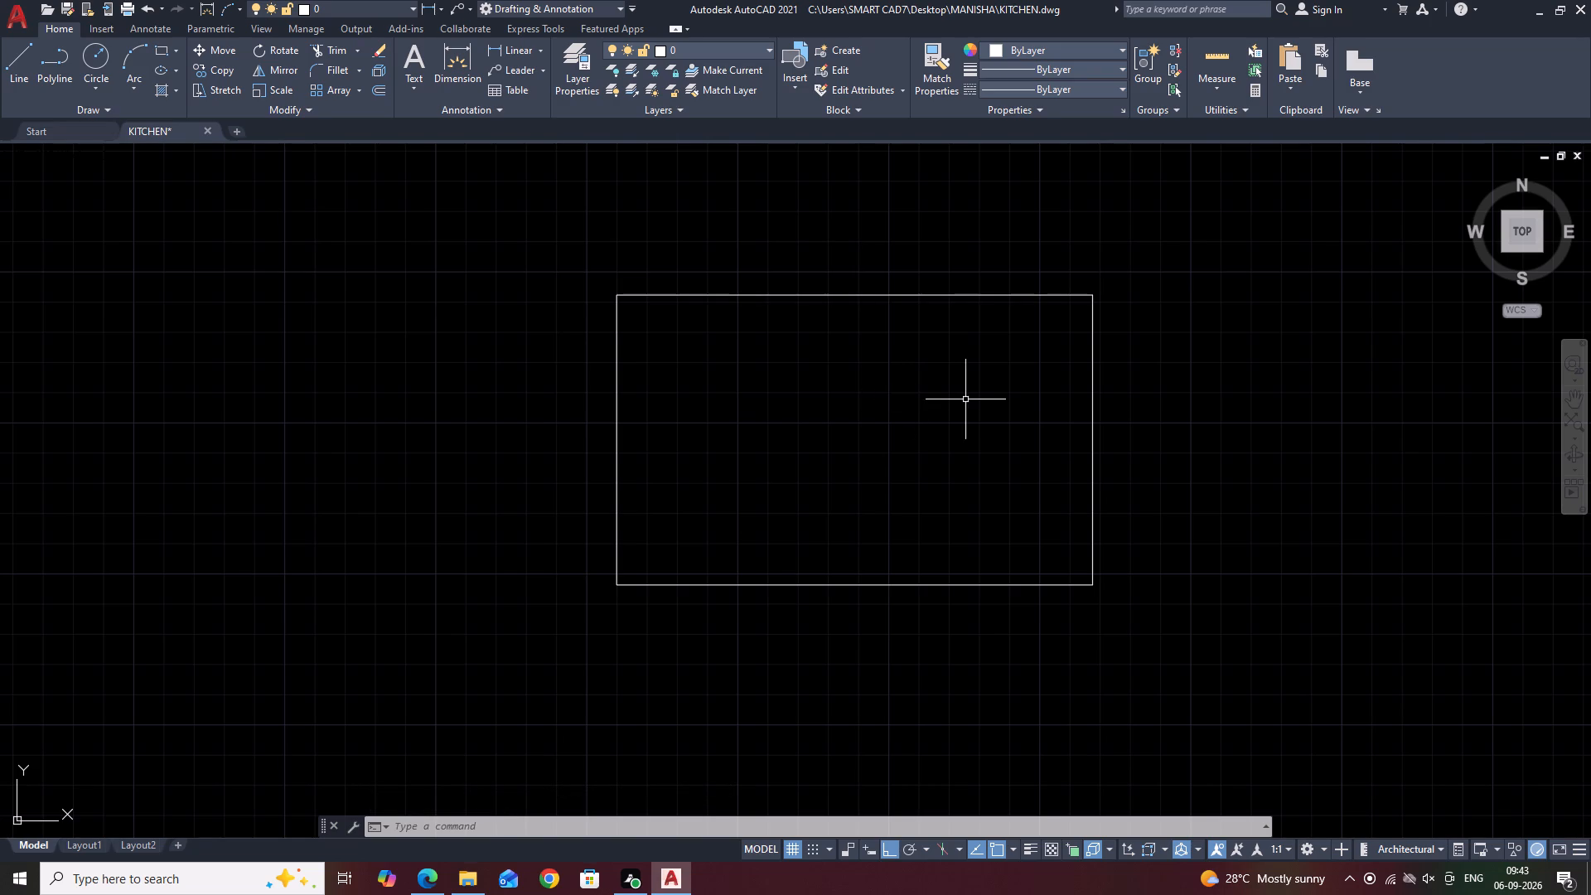
middle_drag(975, 408, 1021, 459)
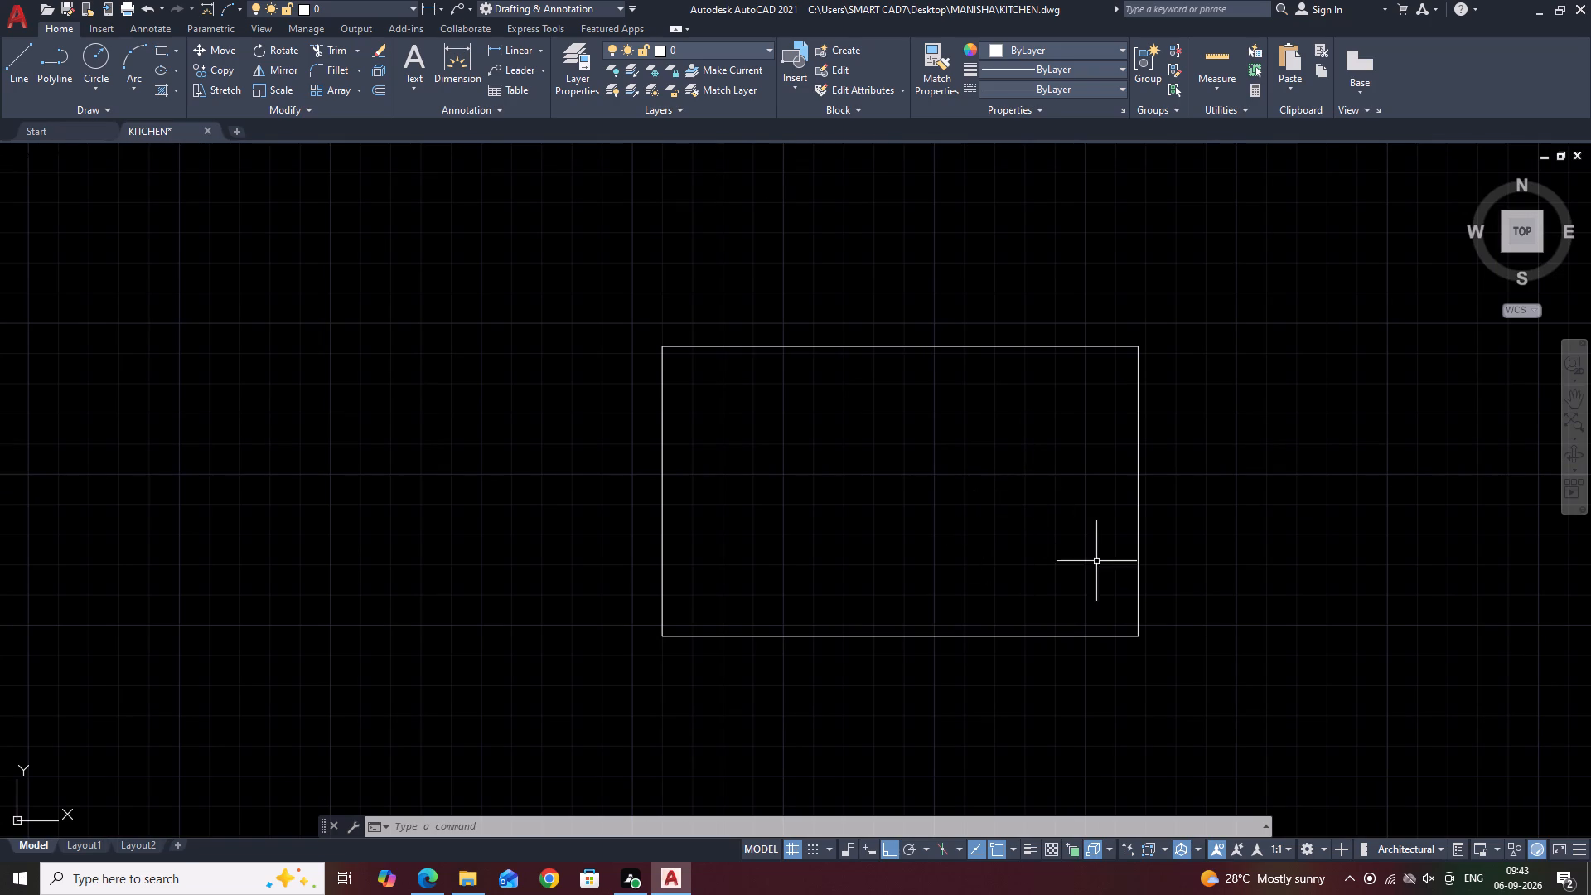
middle_drag(1110, 555, 1115, 511)
scroll(741, 507, up, 3)
scroll(1022, 424, down, 3)
middle_drag(1086, 377, 916, 410)
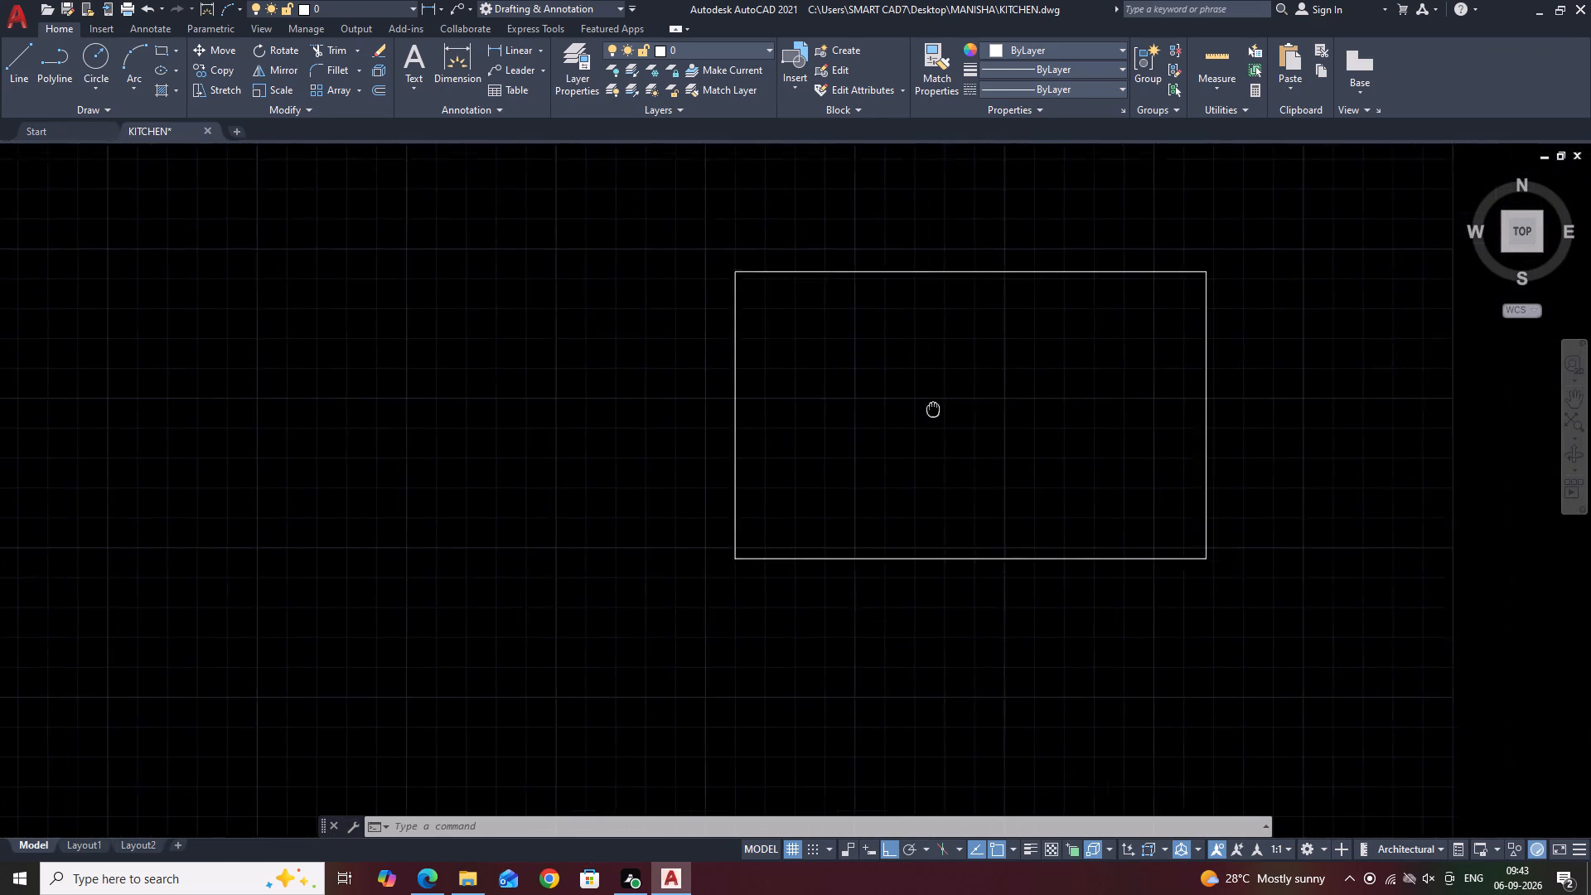
middle_drag(916, 410, 794, 409)
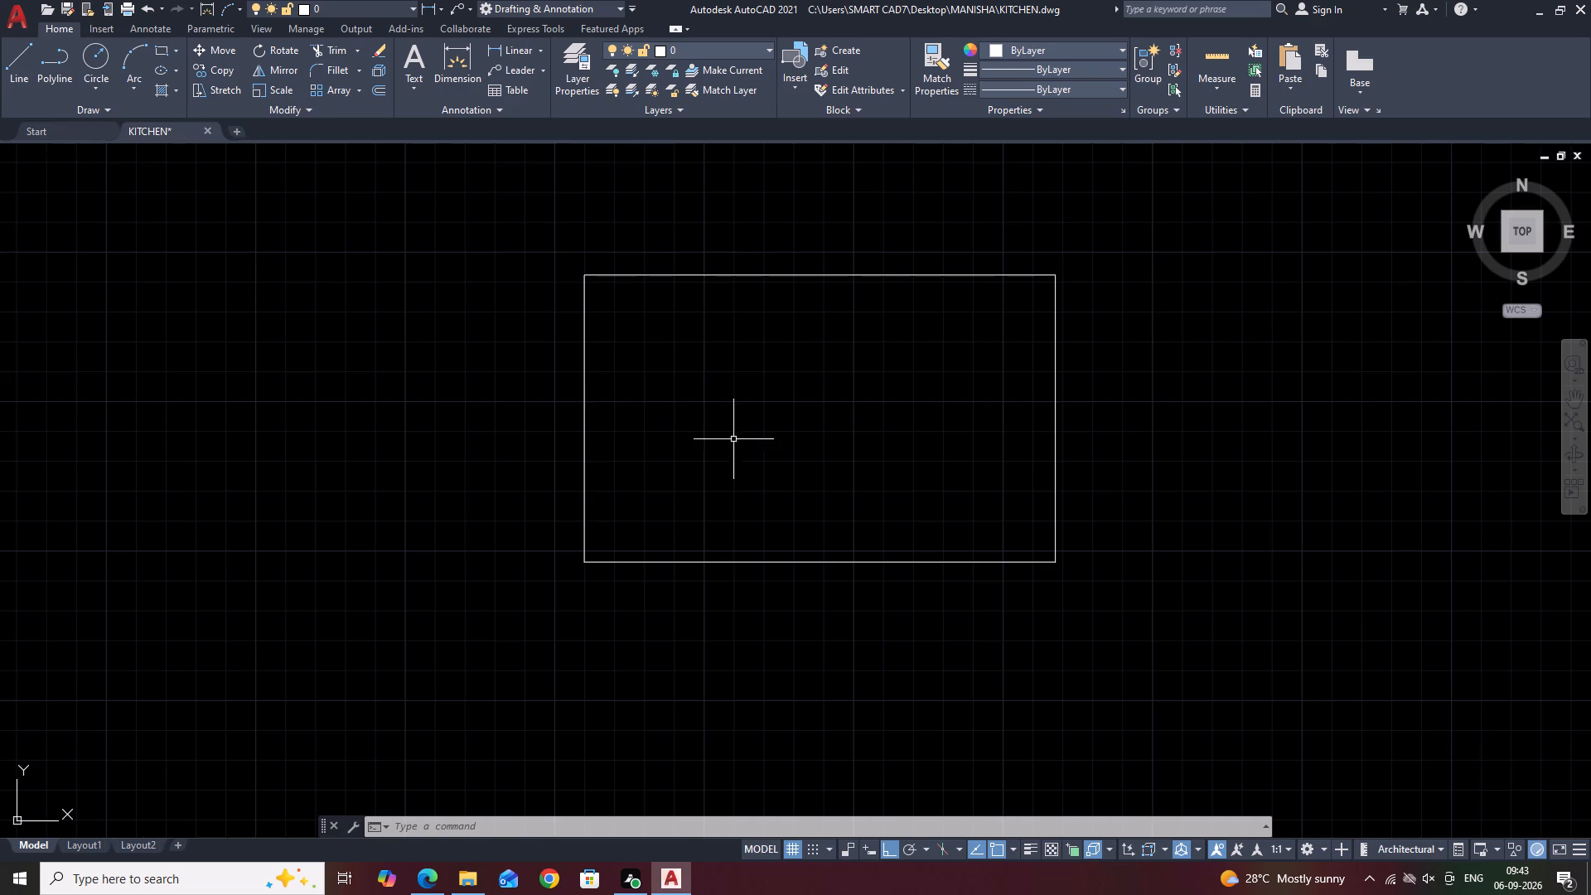
key(l)
key(space)
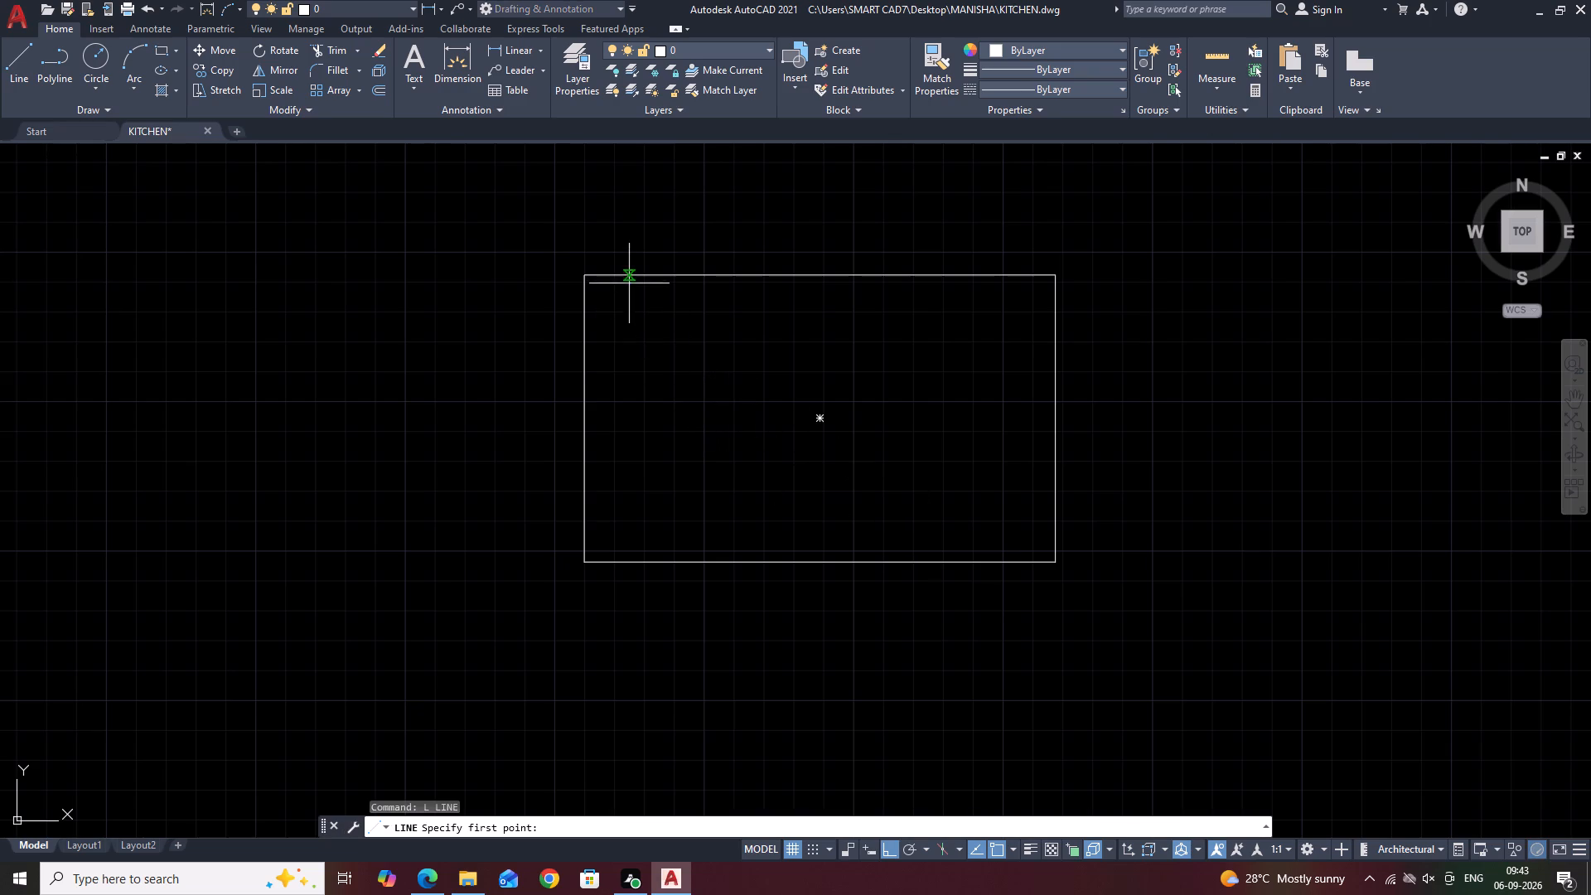
click(584, 273)
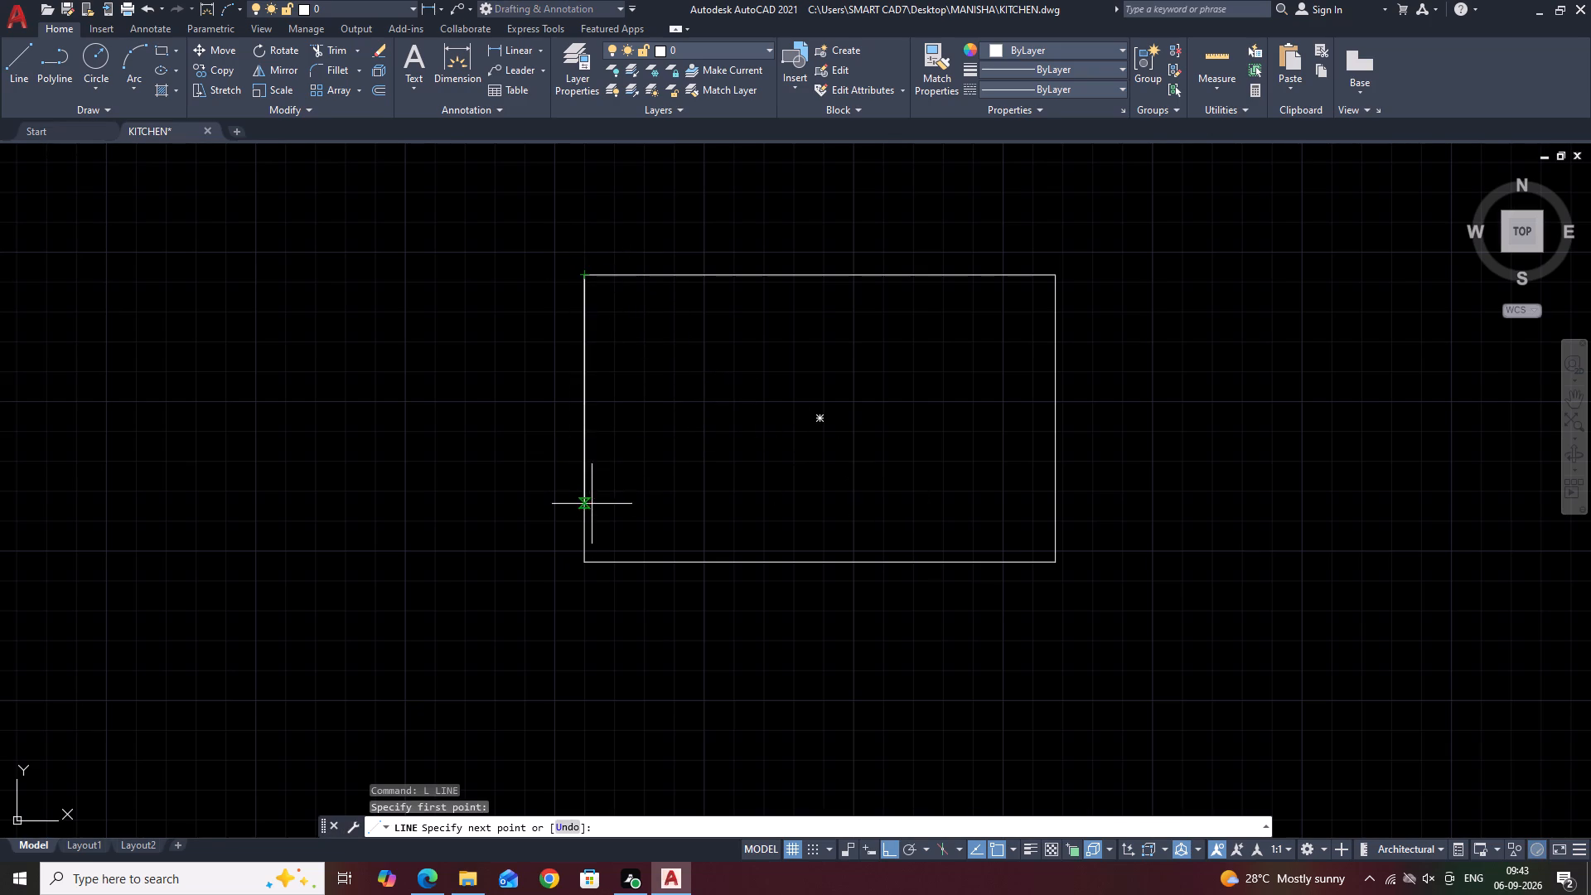
click(581, 566)
key(Escape)
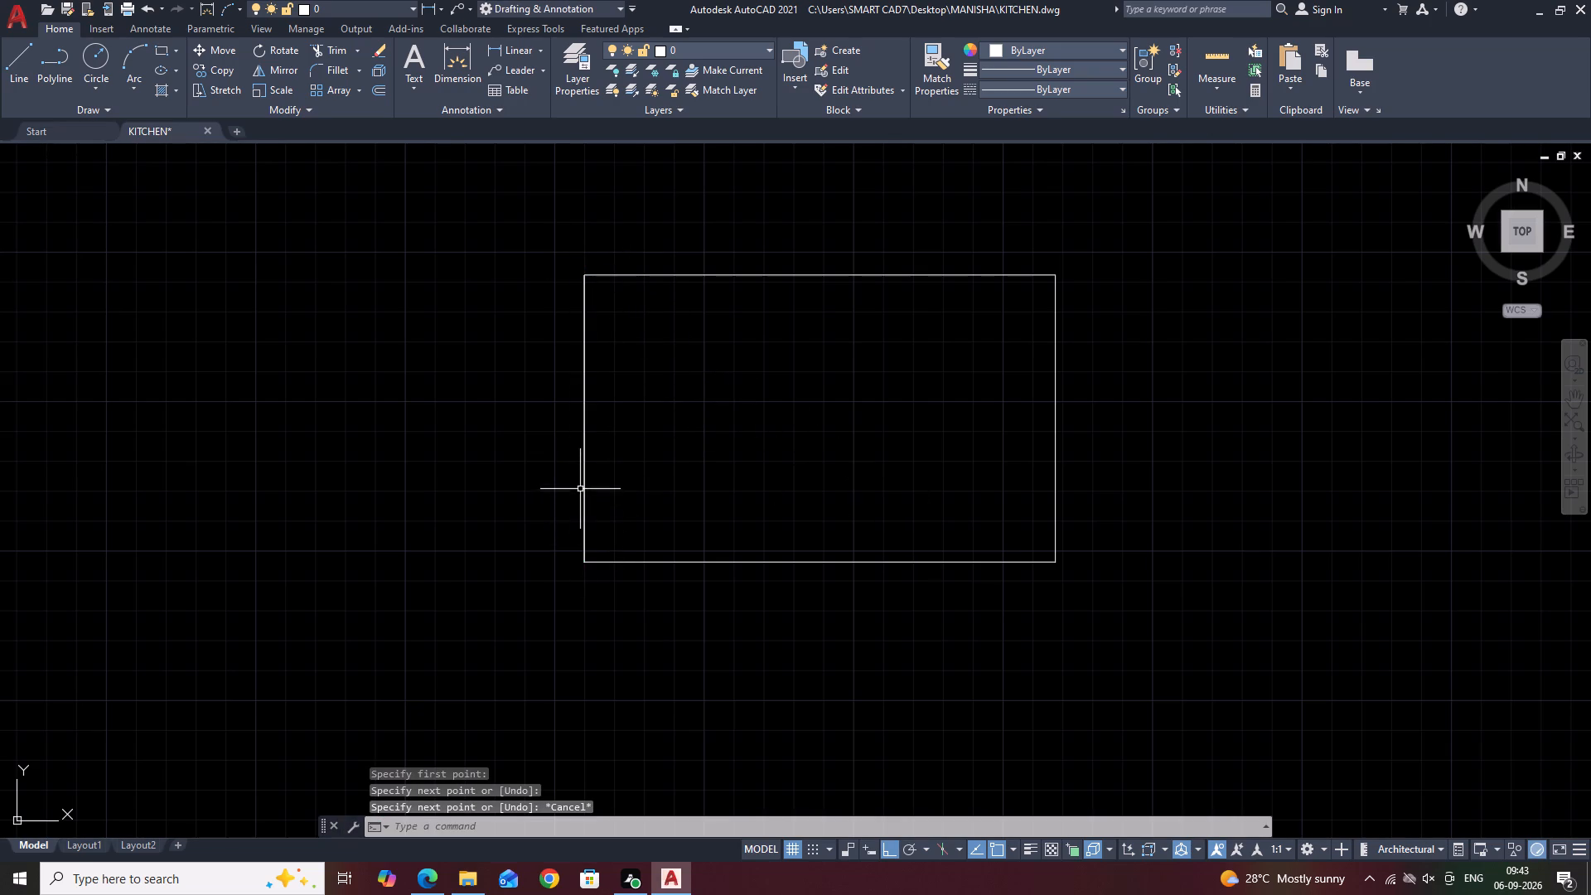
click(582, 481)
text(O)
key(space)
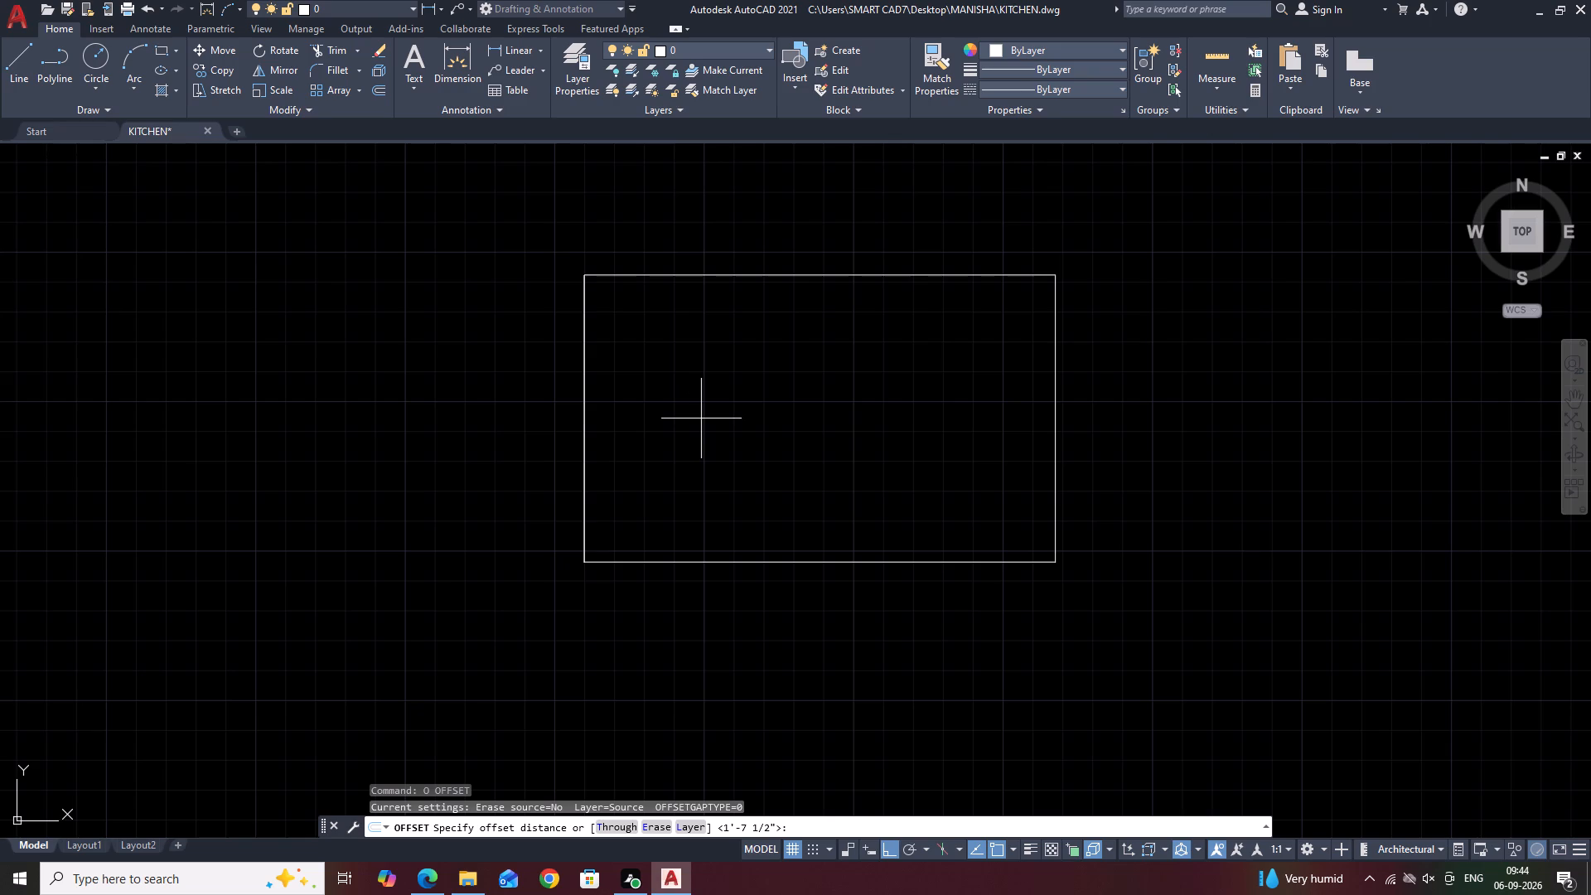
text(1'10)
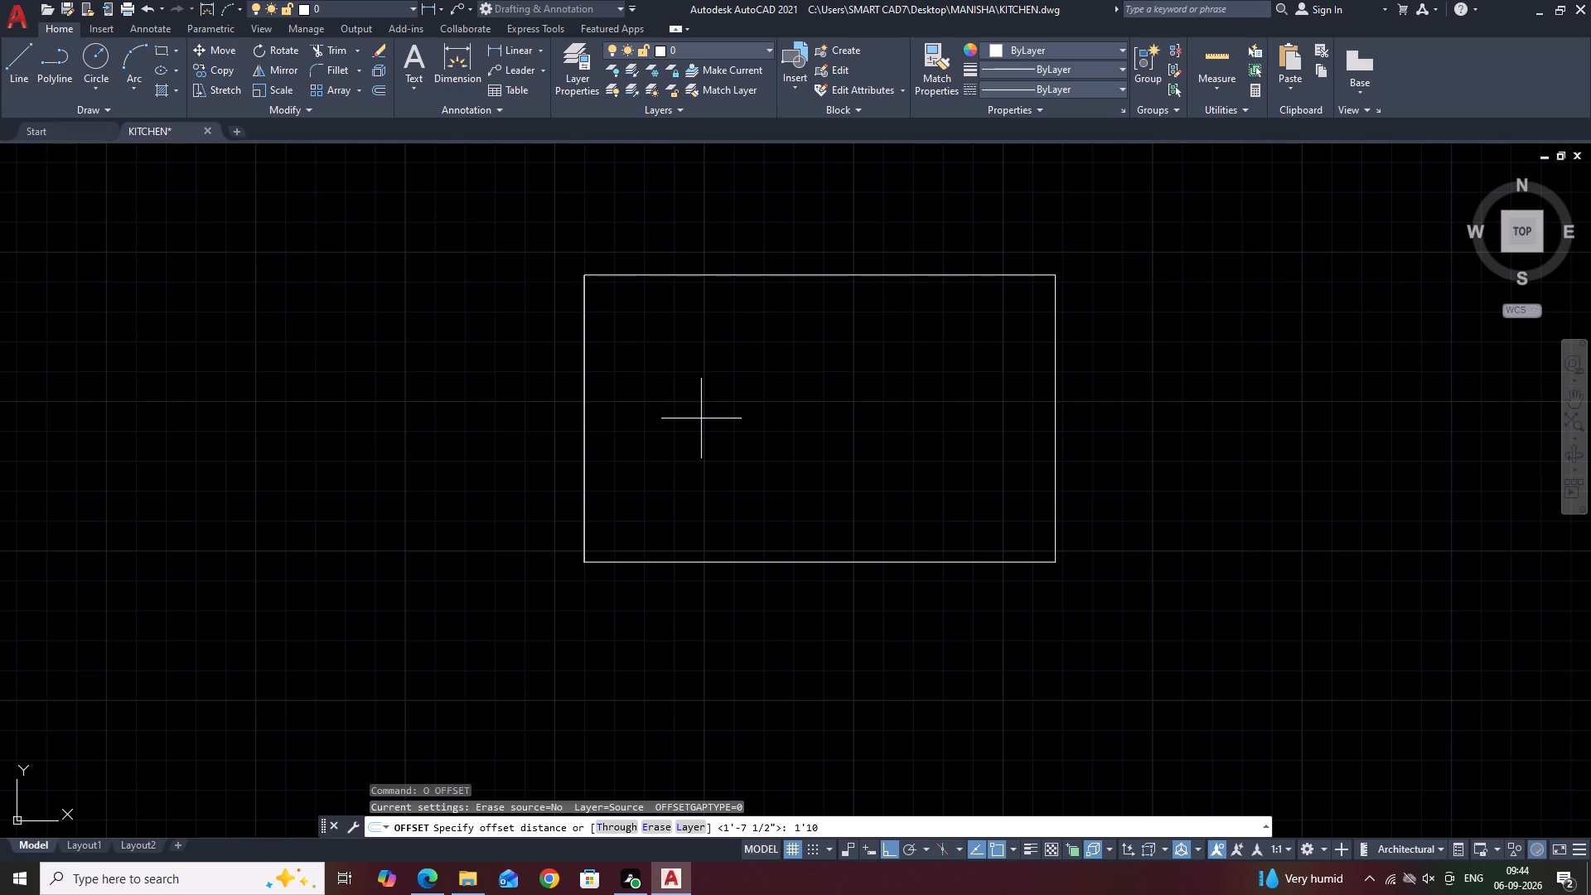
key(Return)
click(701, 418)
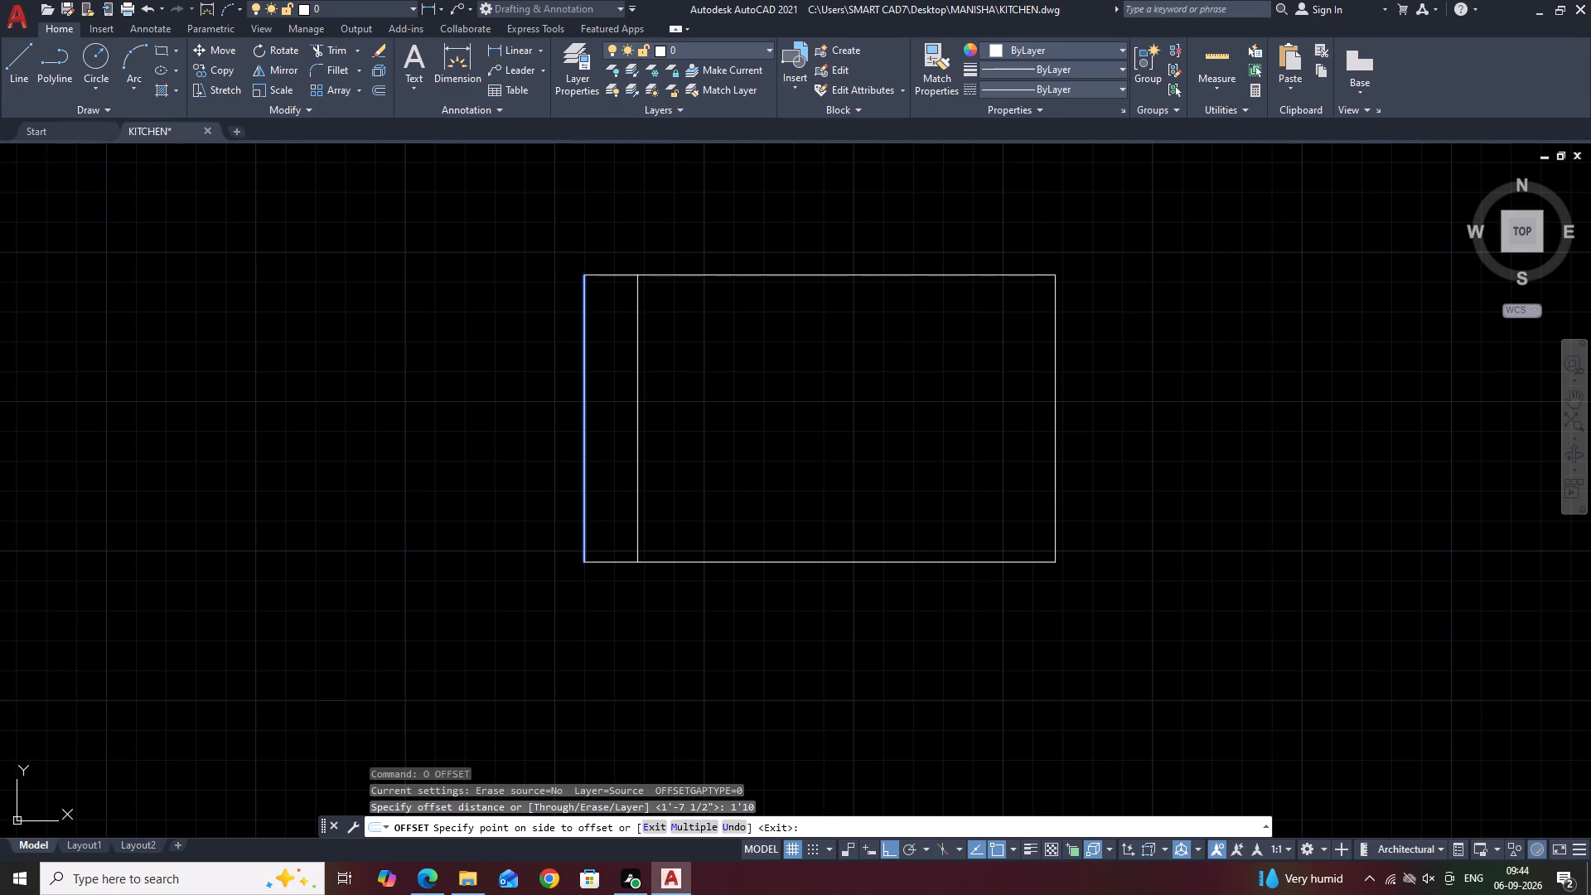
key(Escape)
Offset the line on the rectangle's left edge 1' into the room.
middle_drag(723, 414, 783, 455)
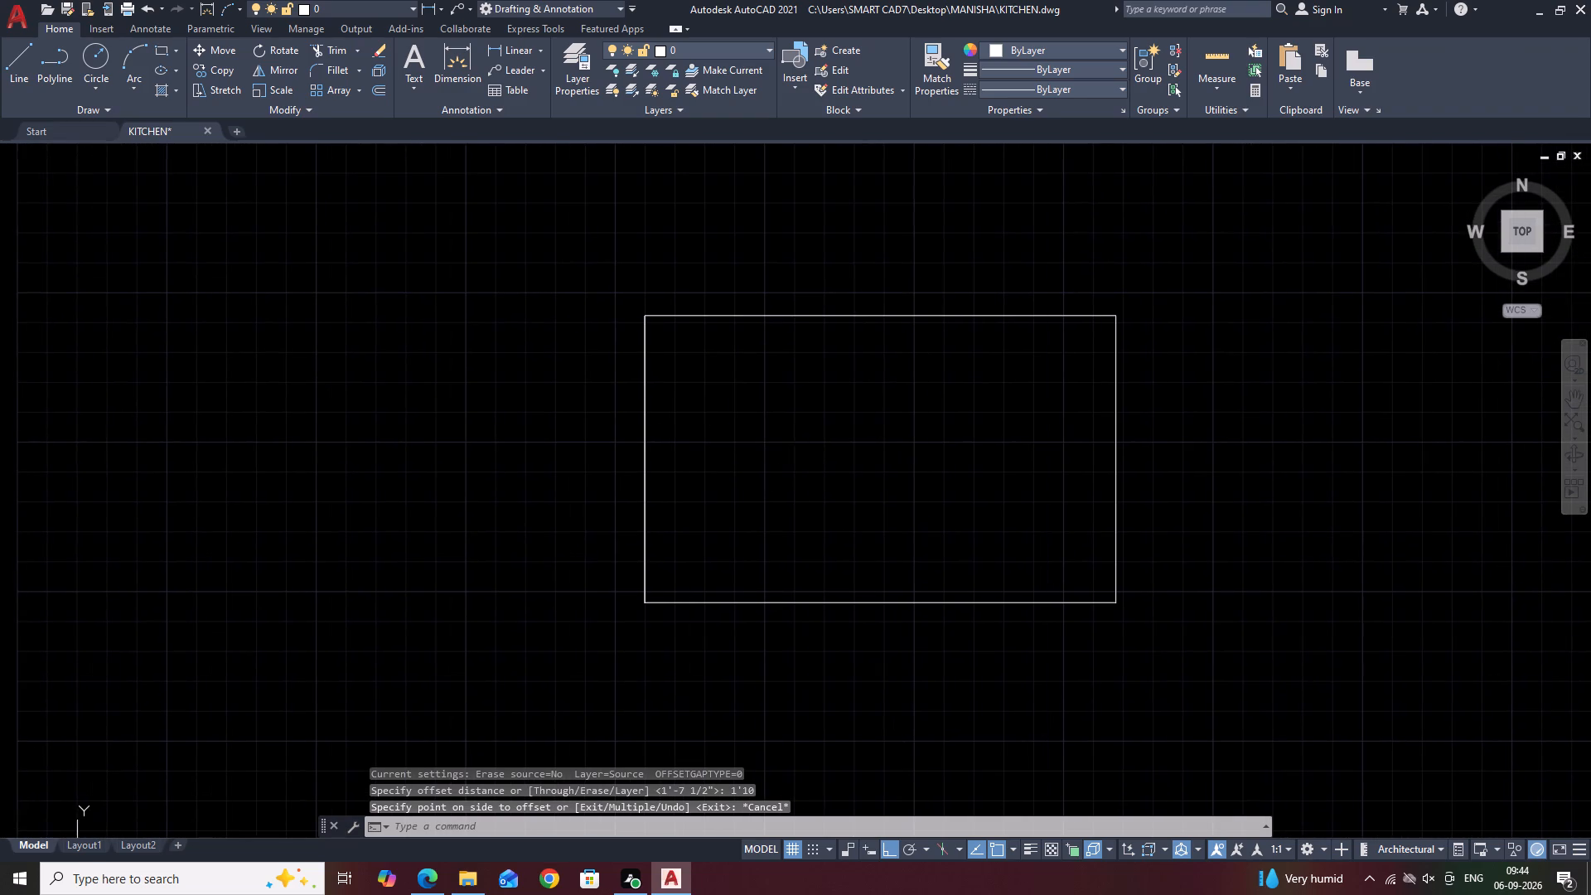
click(646, 449)
key(o)
key(space)
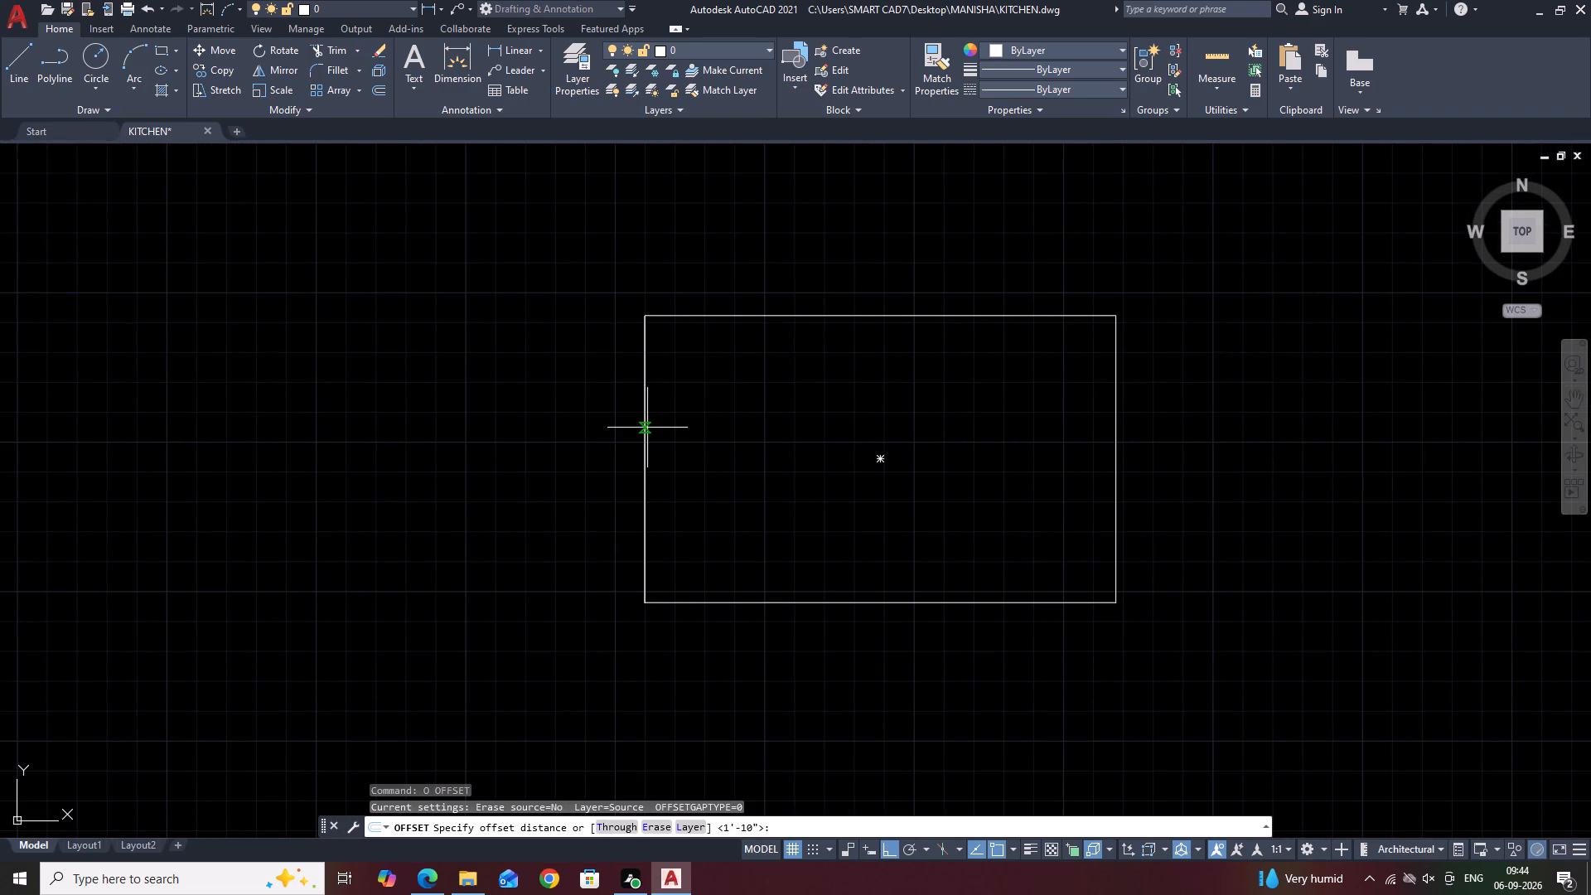
text(1')
key(Return)
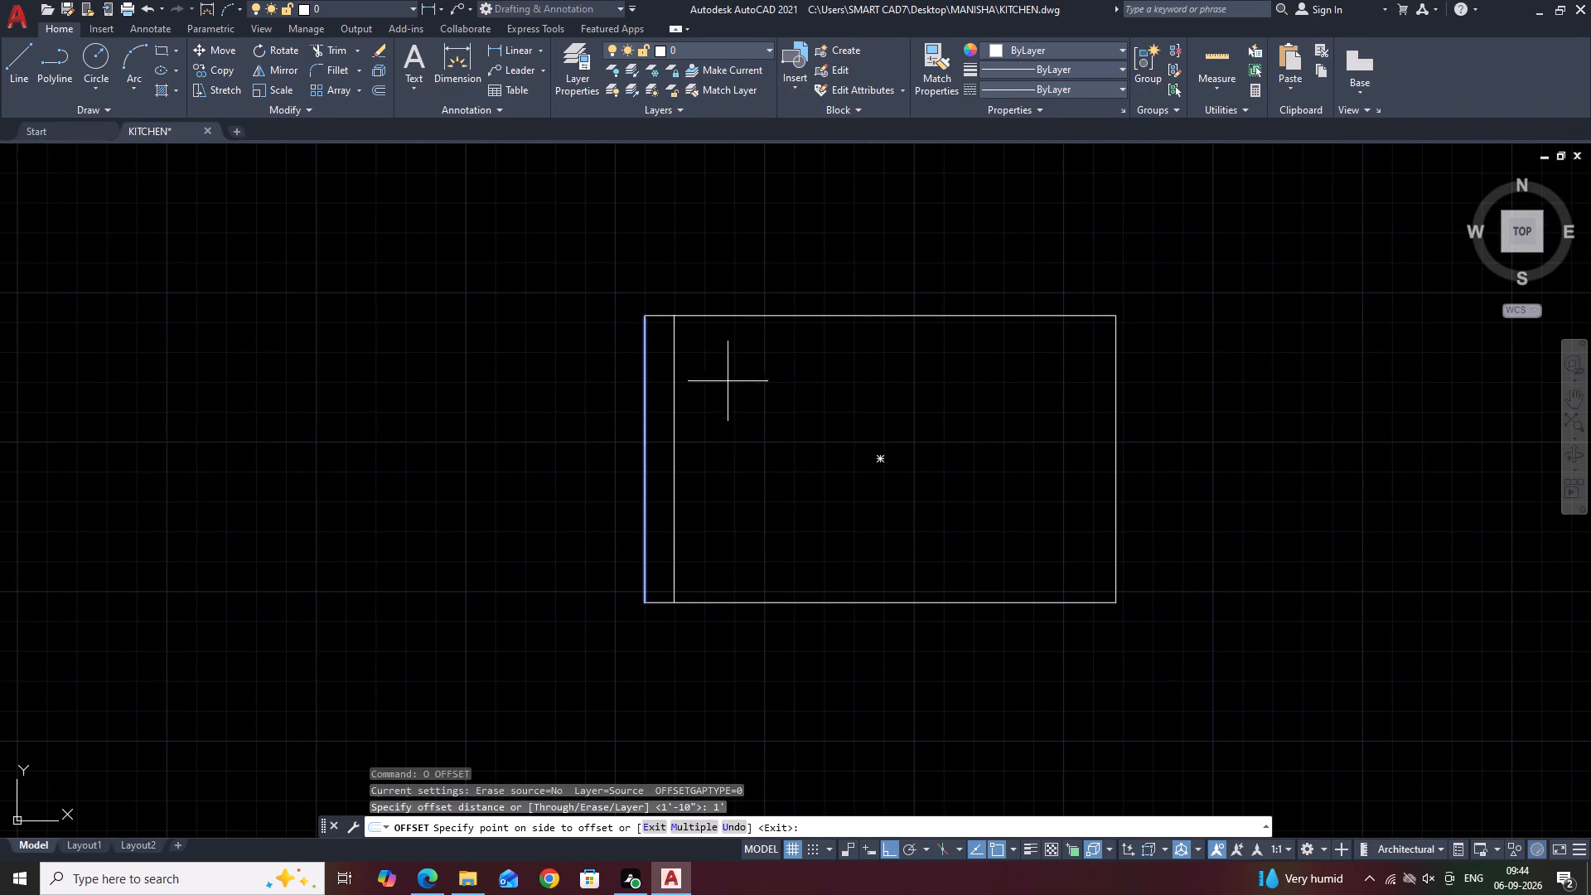
click(728, 382)
key(Escape)
Offset the new interior vertical line 1'7.5" further to the right.
click(678, 430)
click(669, 404)
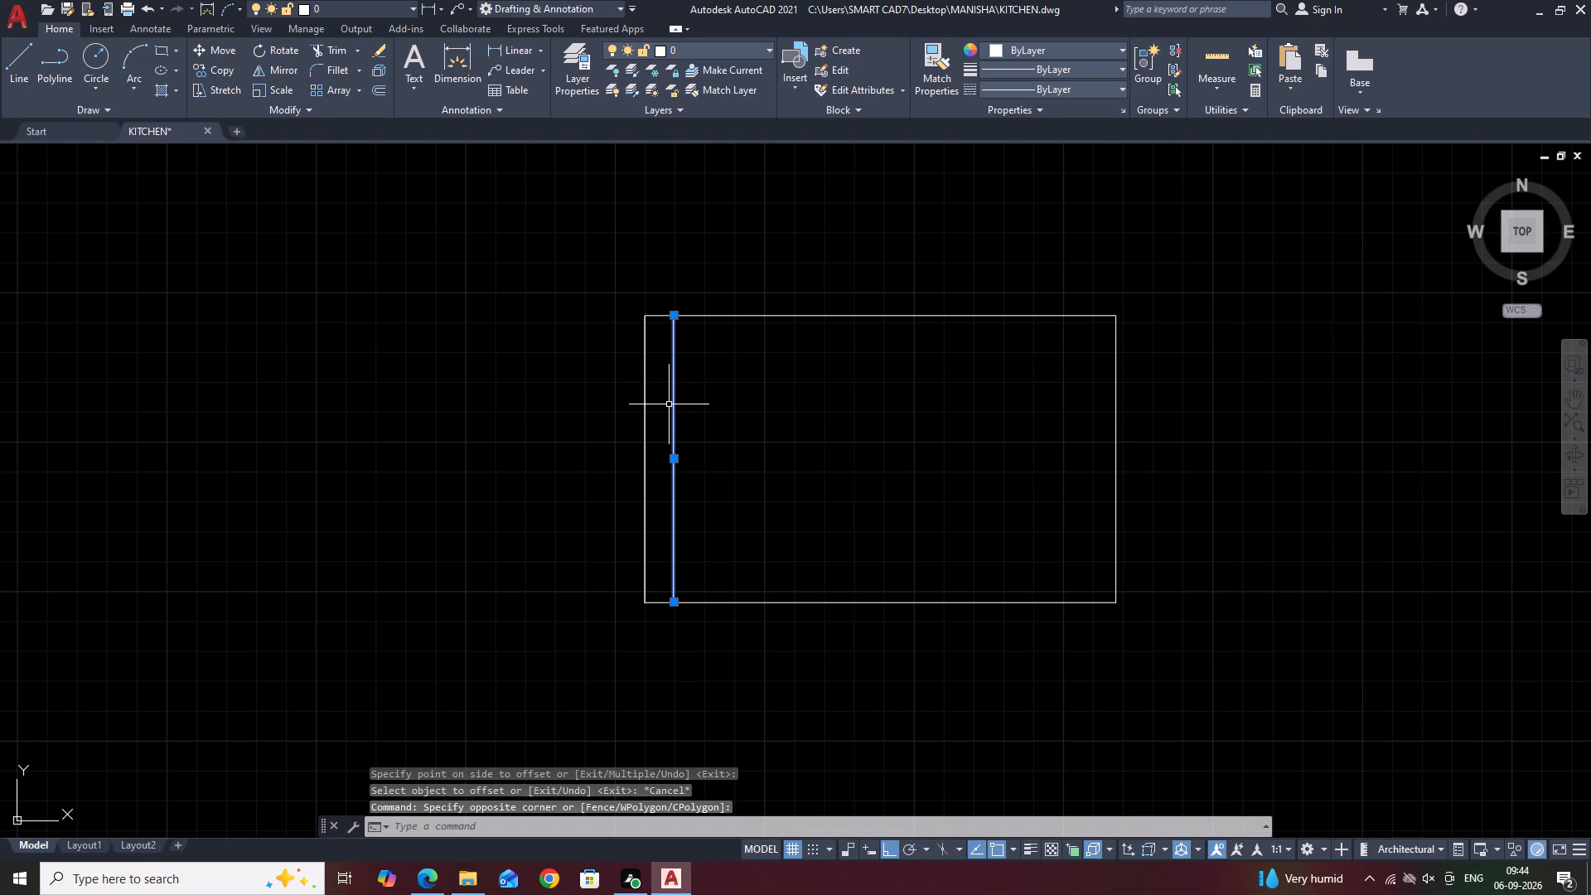
text(O)
key(space)
text(1'7)
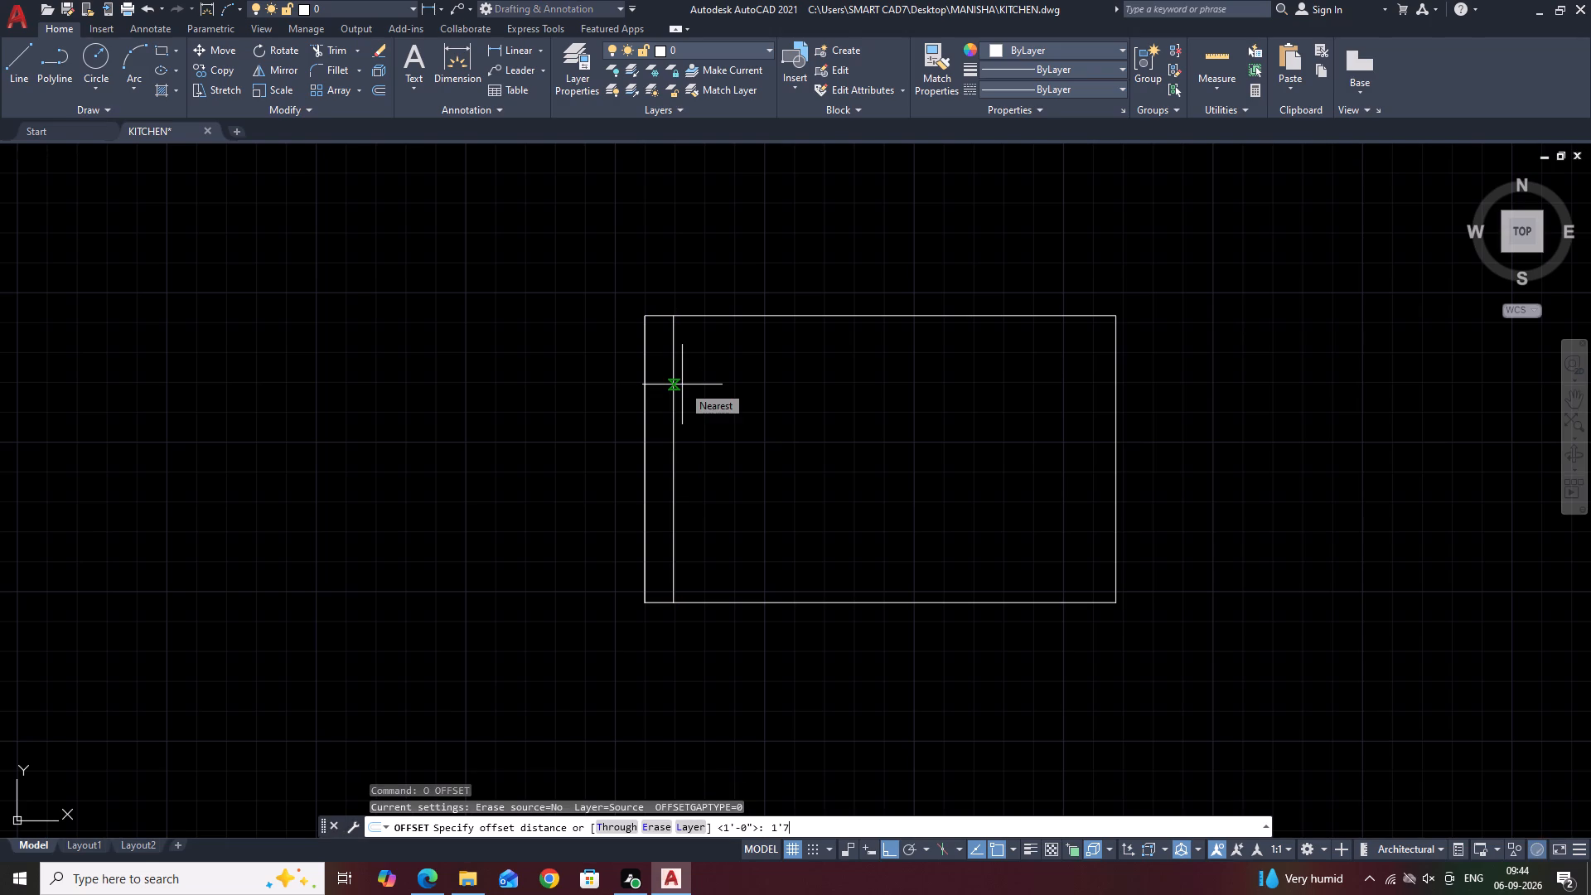
key(period)
key(5)
key(Return)
click(737, 408)
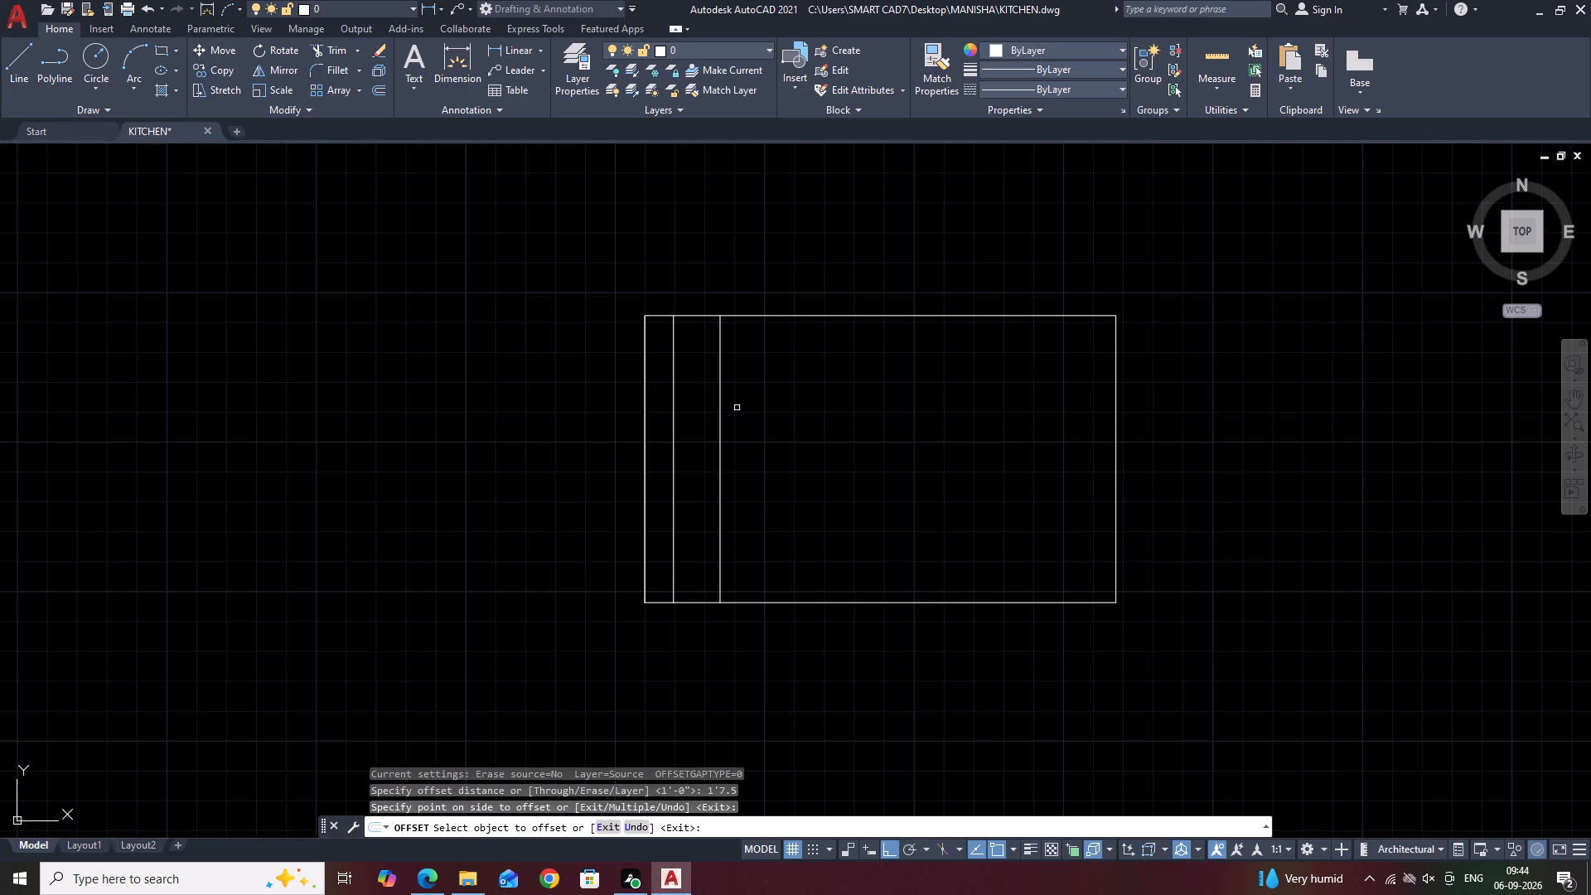
key(Escape)
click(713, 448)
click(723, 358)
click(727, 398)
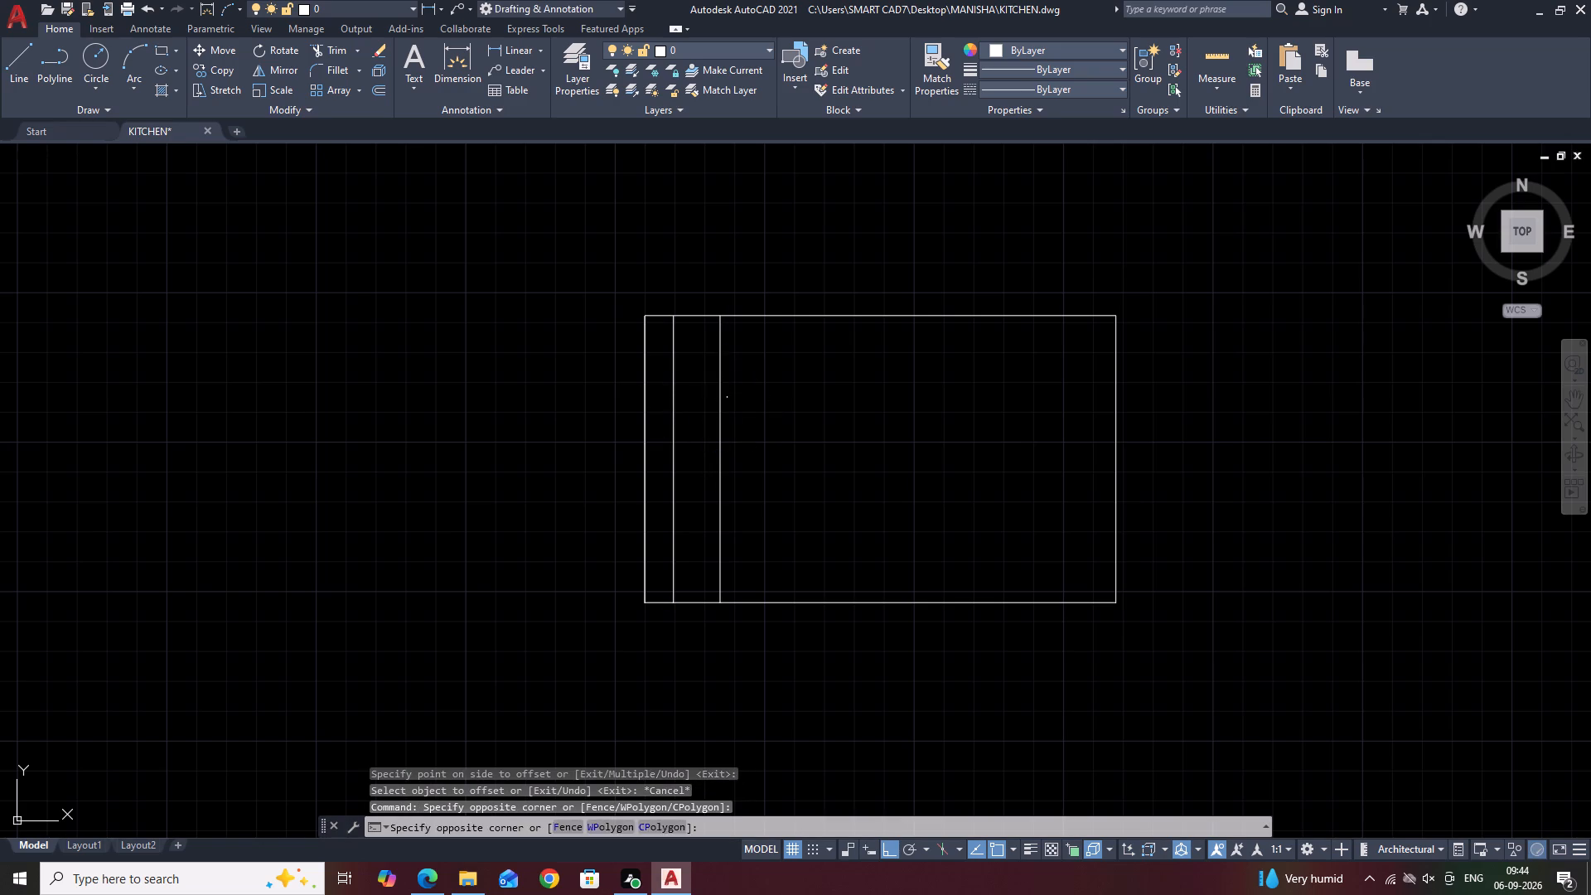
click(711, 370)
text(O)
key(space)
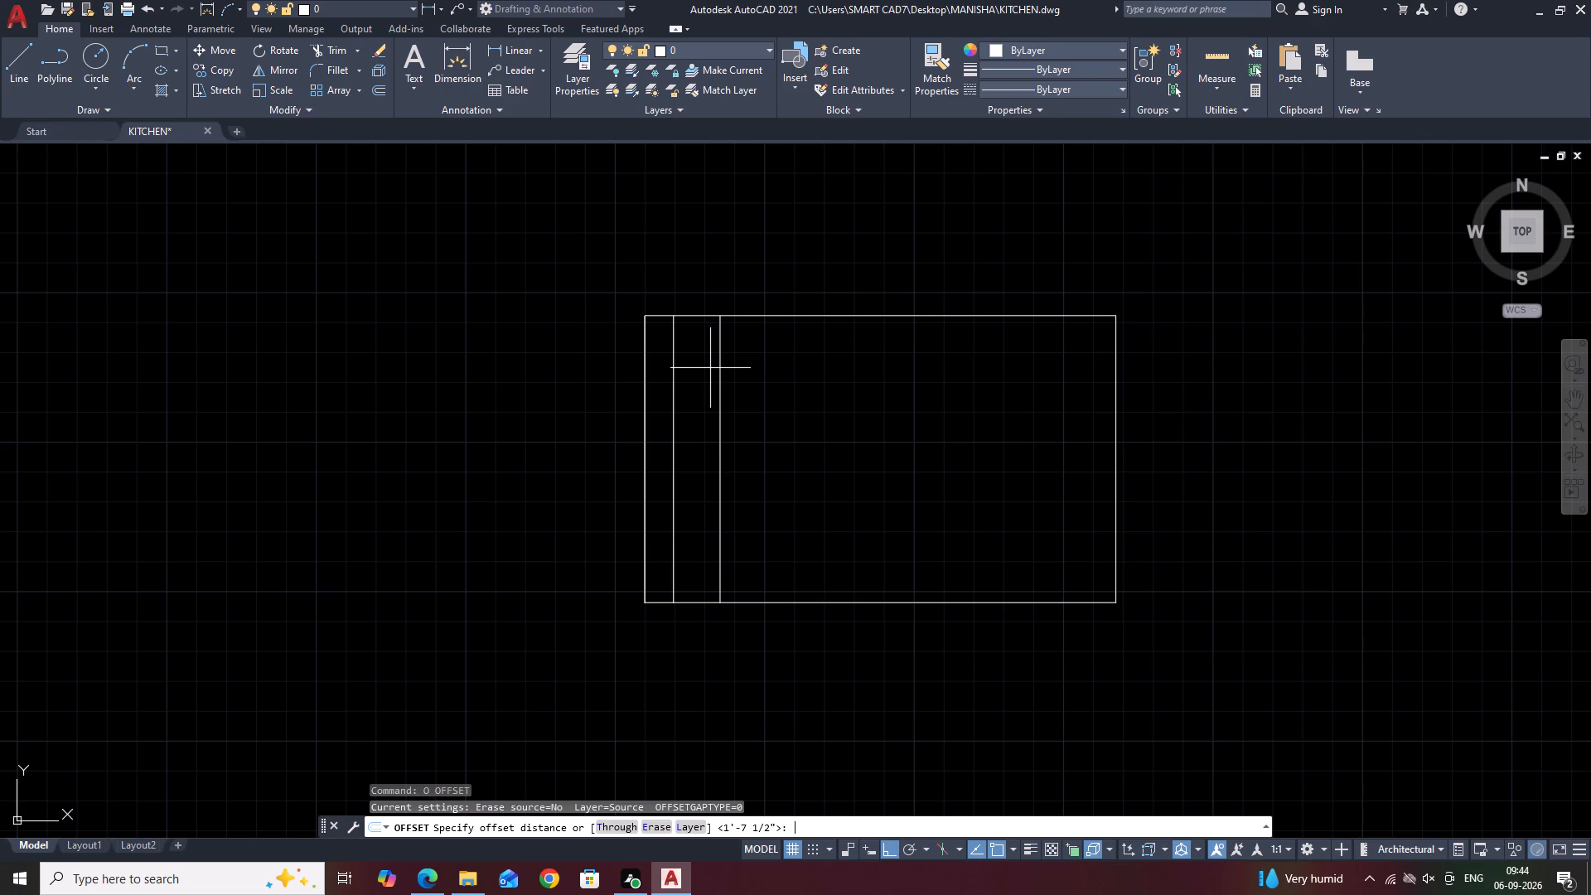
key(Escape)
Offset the first interior vertical line, nearest the room's left edge, 3'3.5" to the right.
click(695, 379)
click(672, 346)
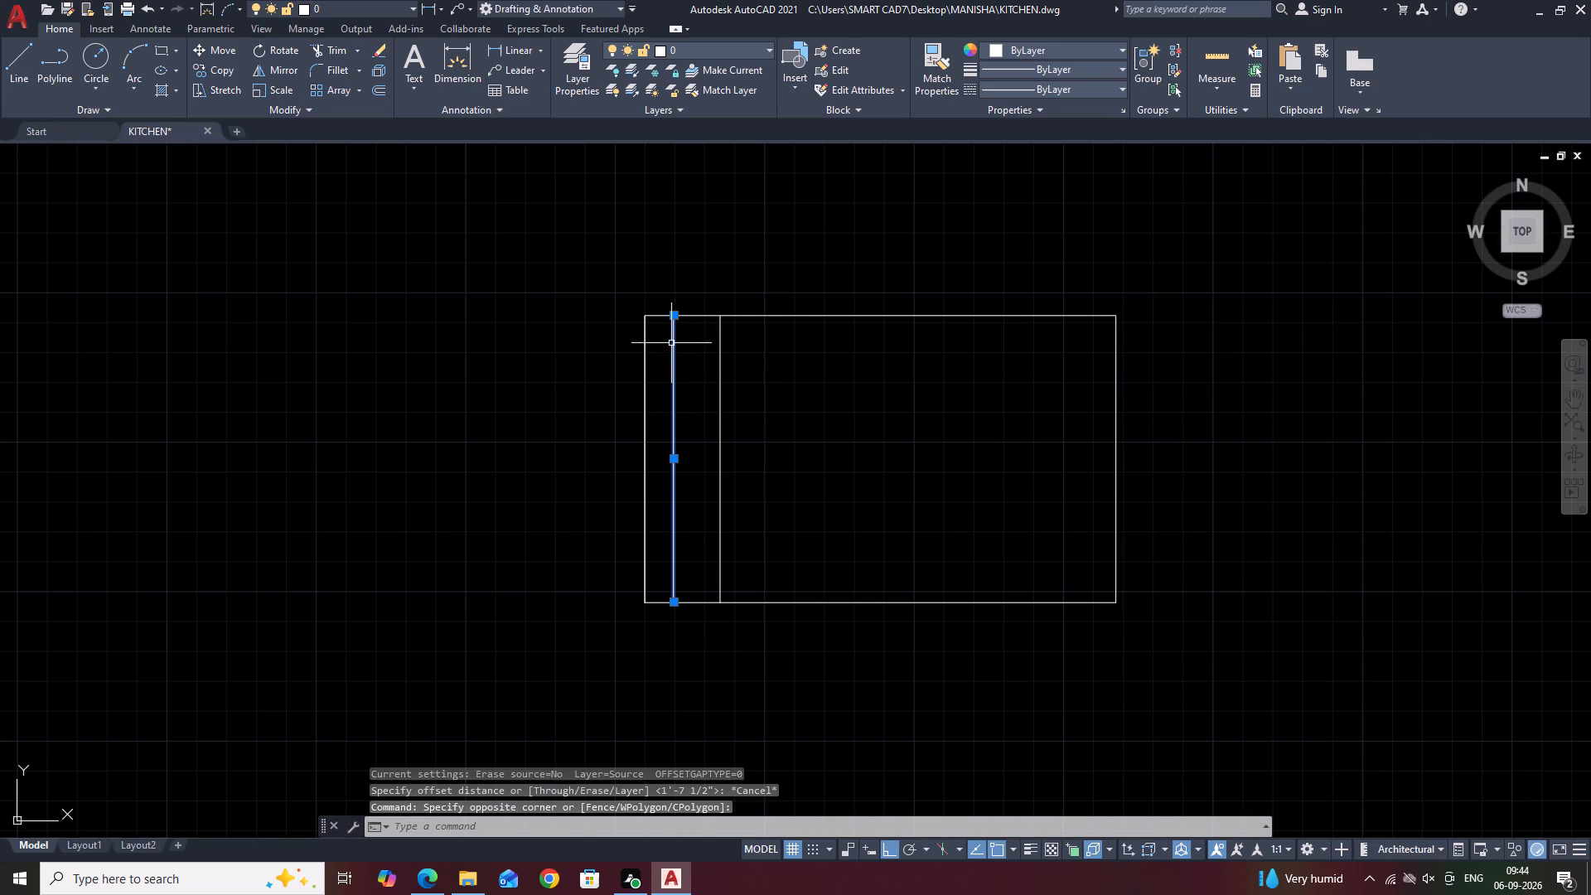
text(O)
key(space)
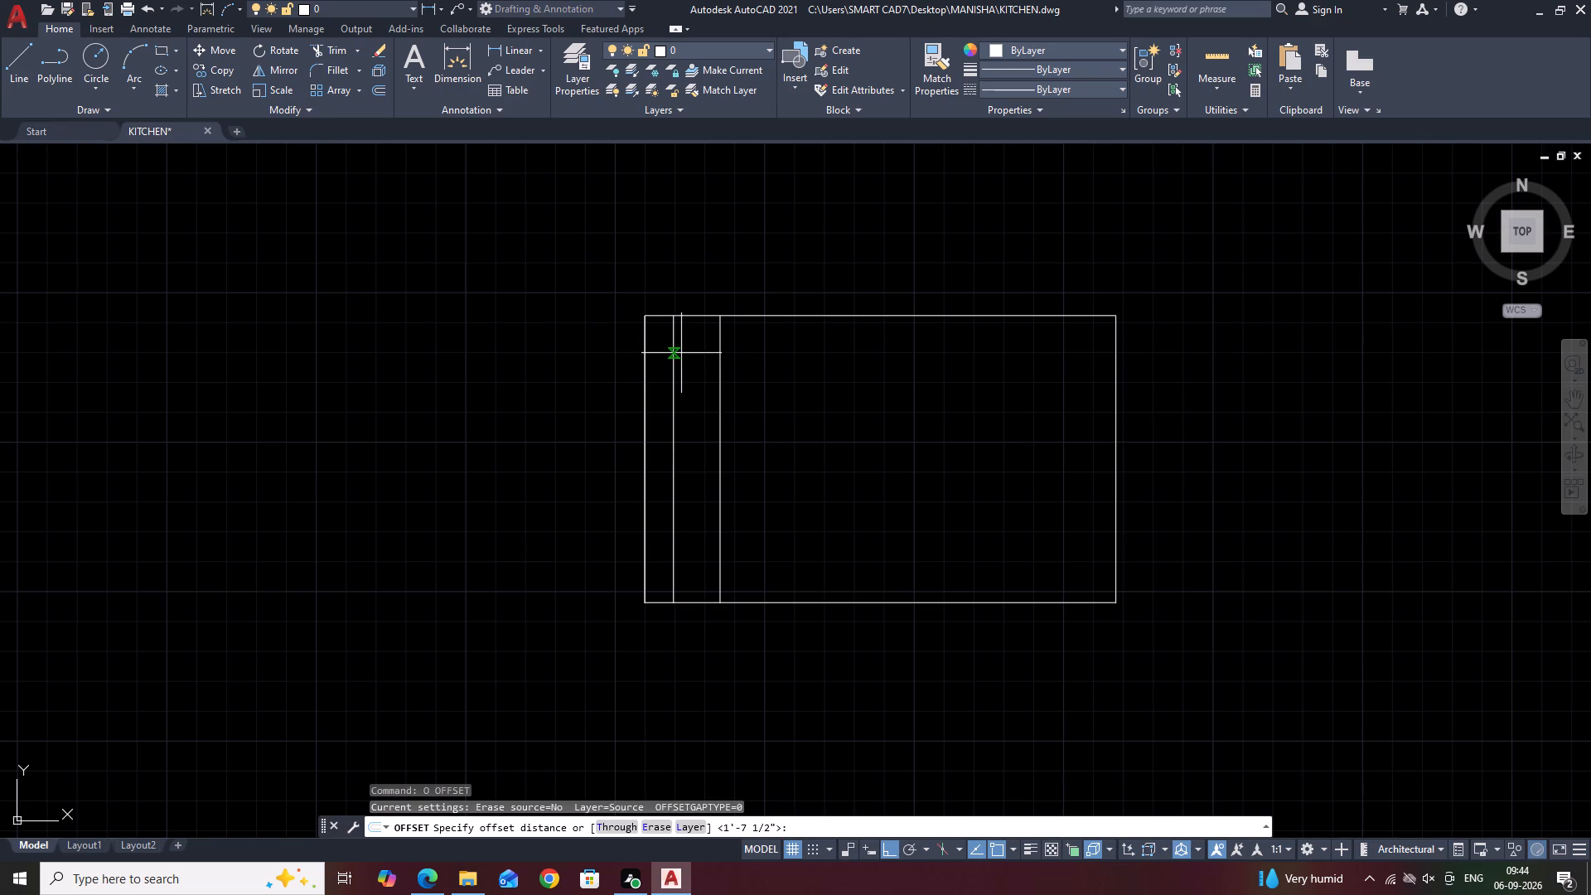
text(3')
text(3.5.)
key(Return)
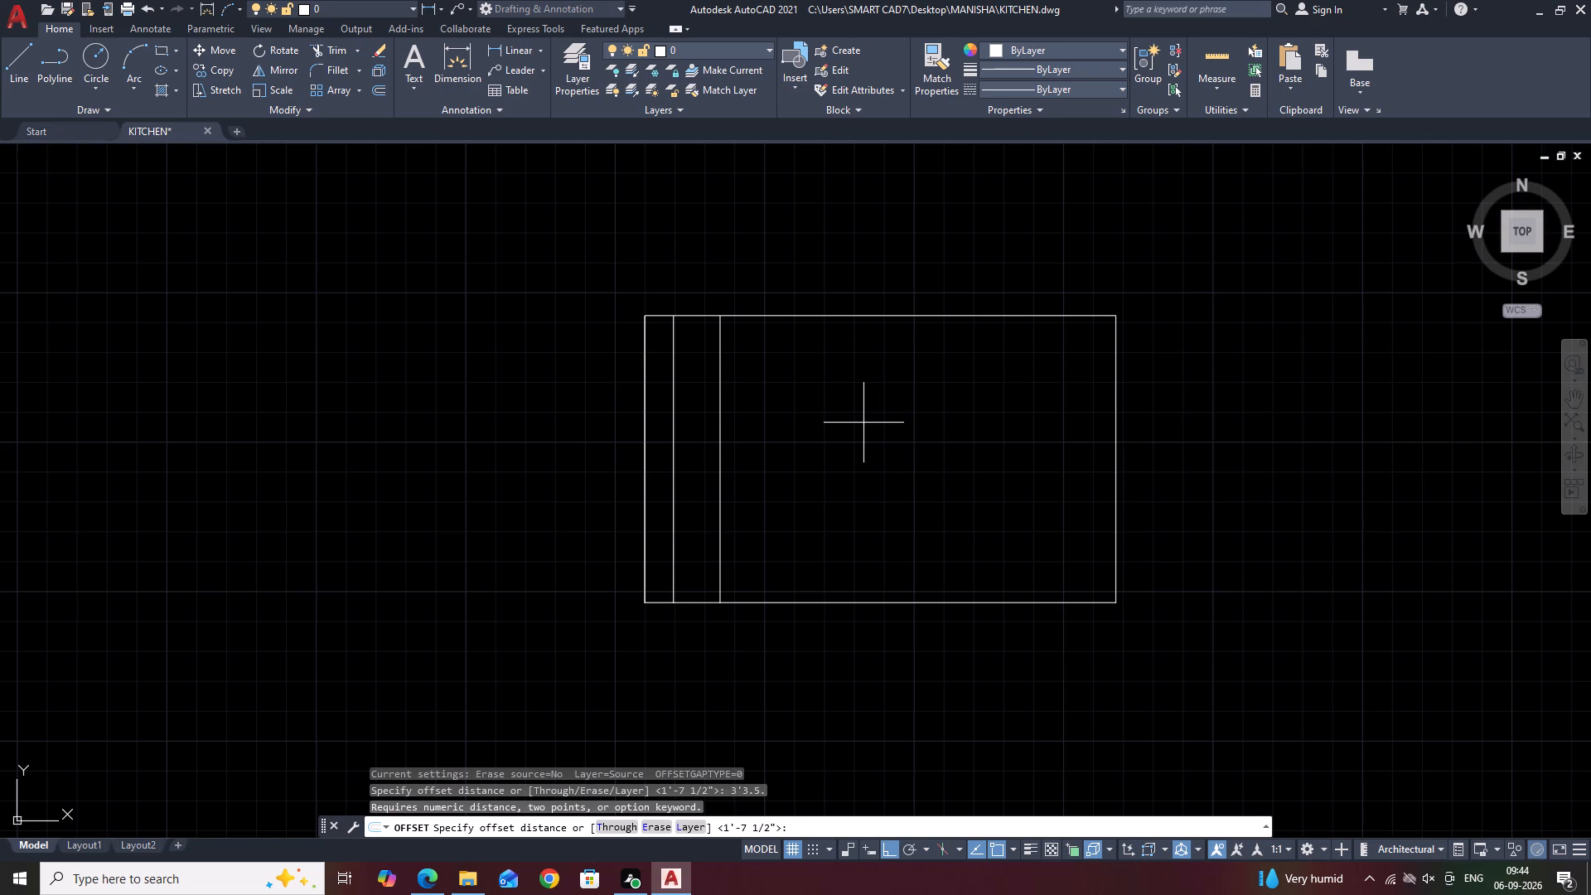
key(3)
text('3.5)
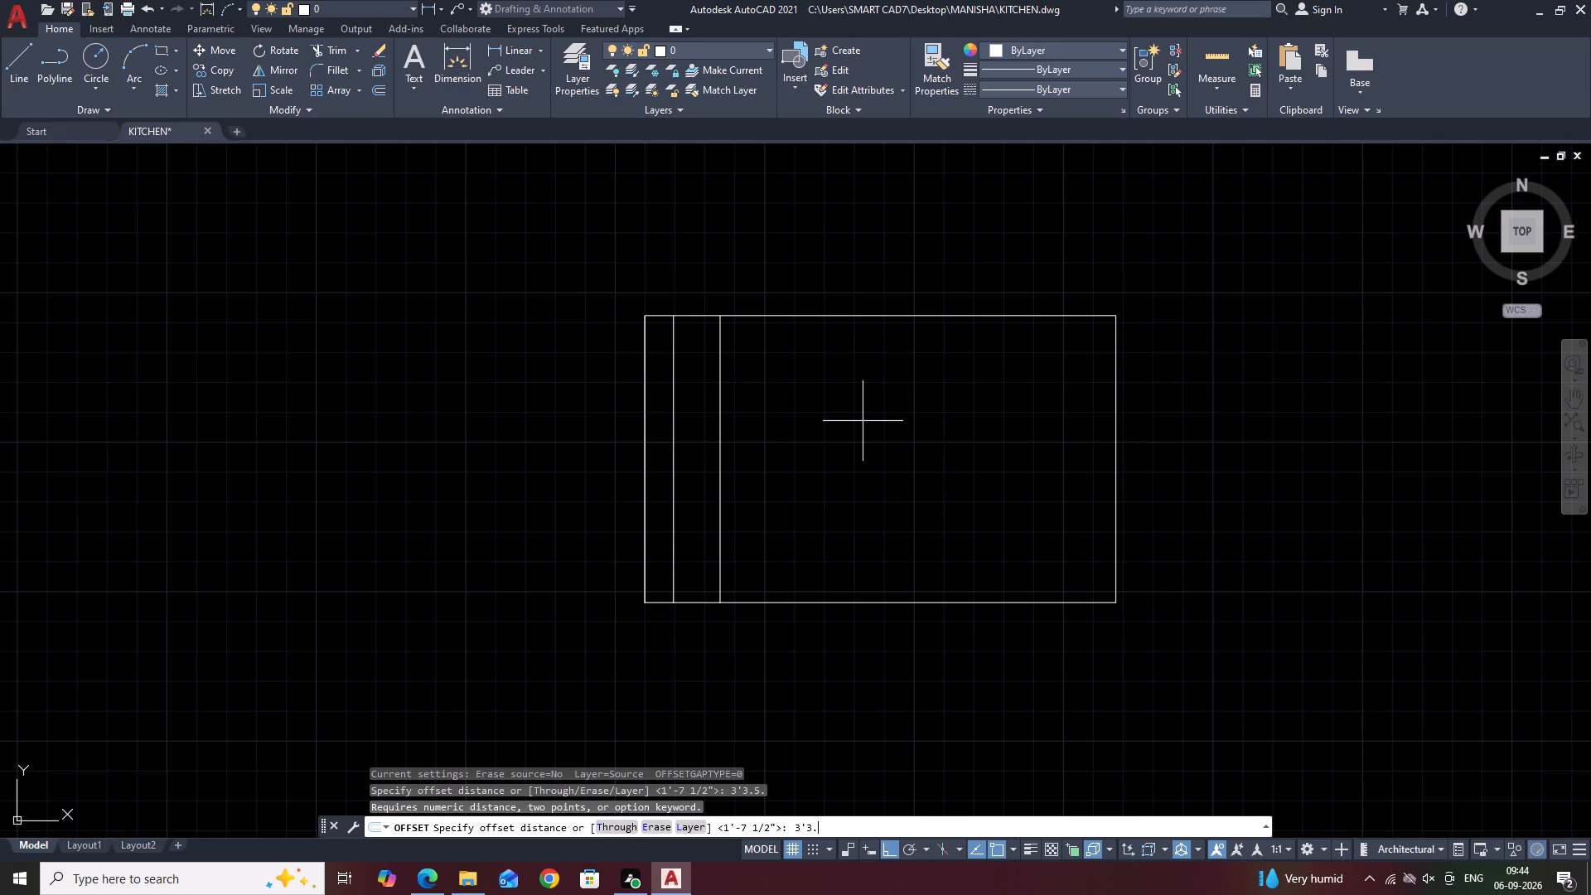
key(Return)
click(864, 420)
key(Escape)
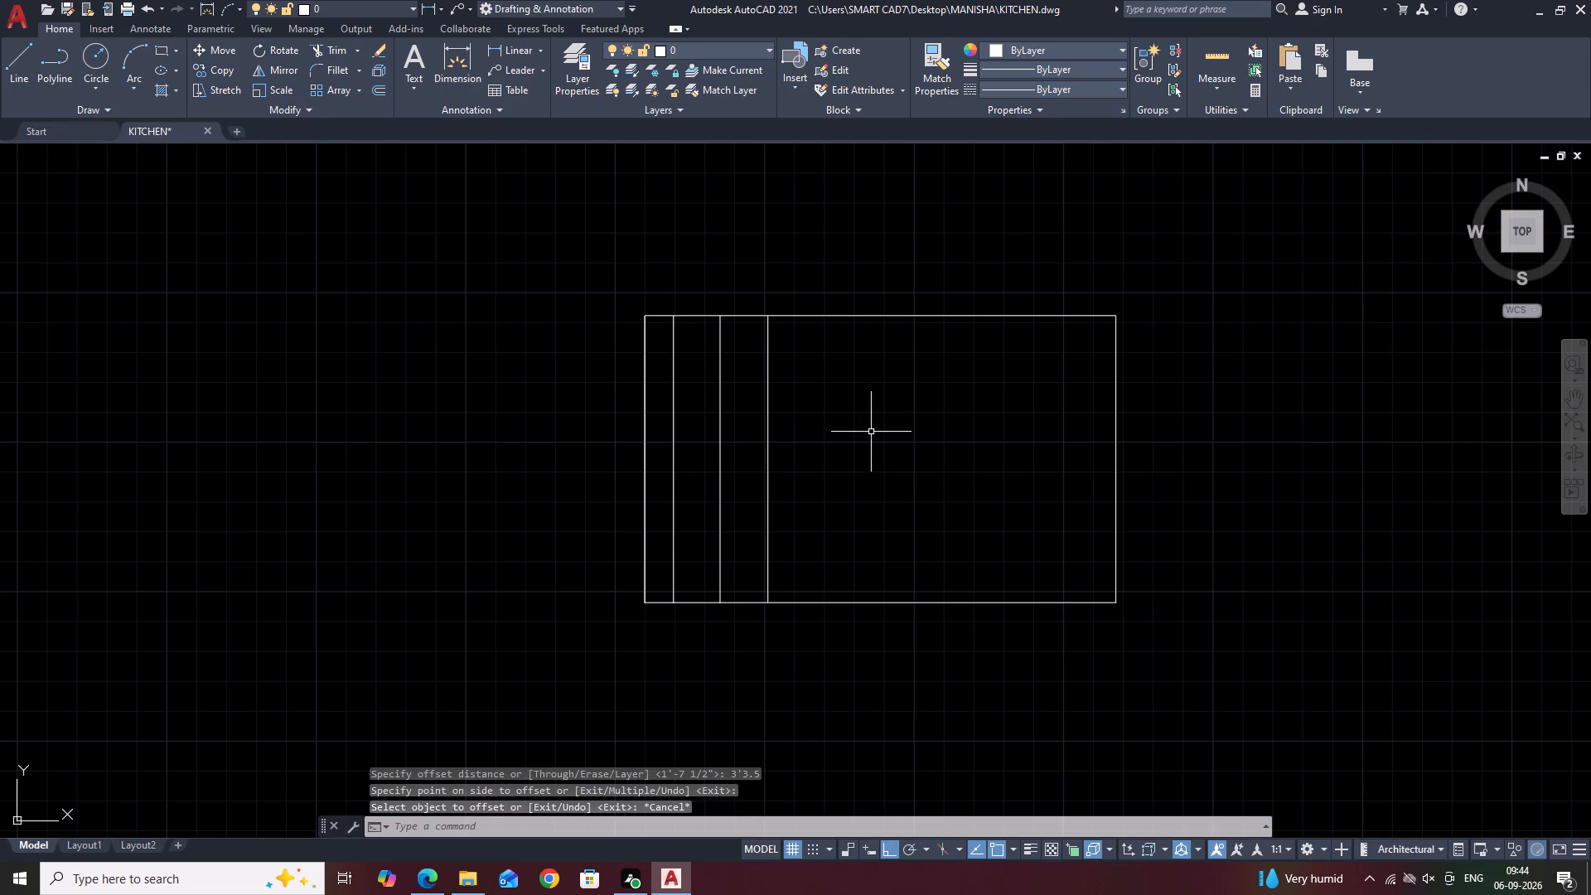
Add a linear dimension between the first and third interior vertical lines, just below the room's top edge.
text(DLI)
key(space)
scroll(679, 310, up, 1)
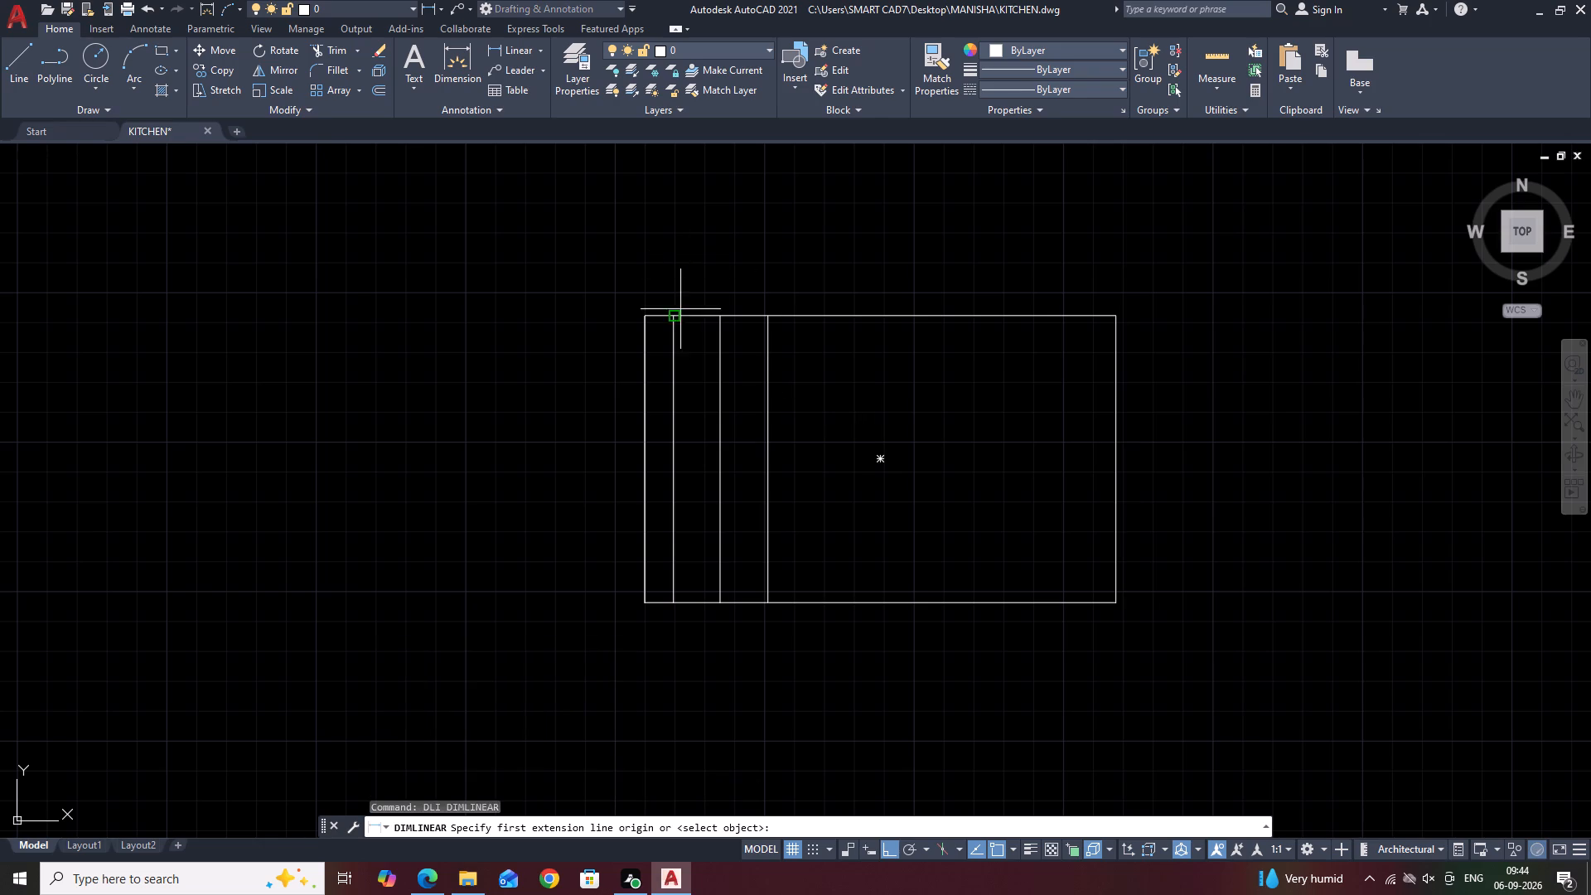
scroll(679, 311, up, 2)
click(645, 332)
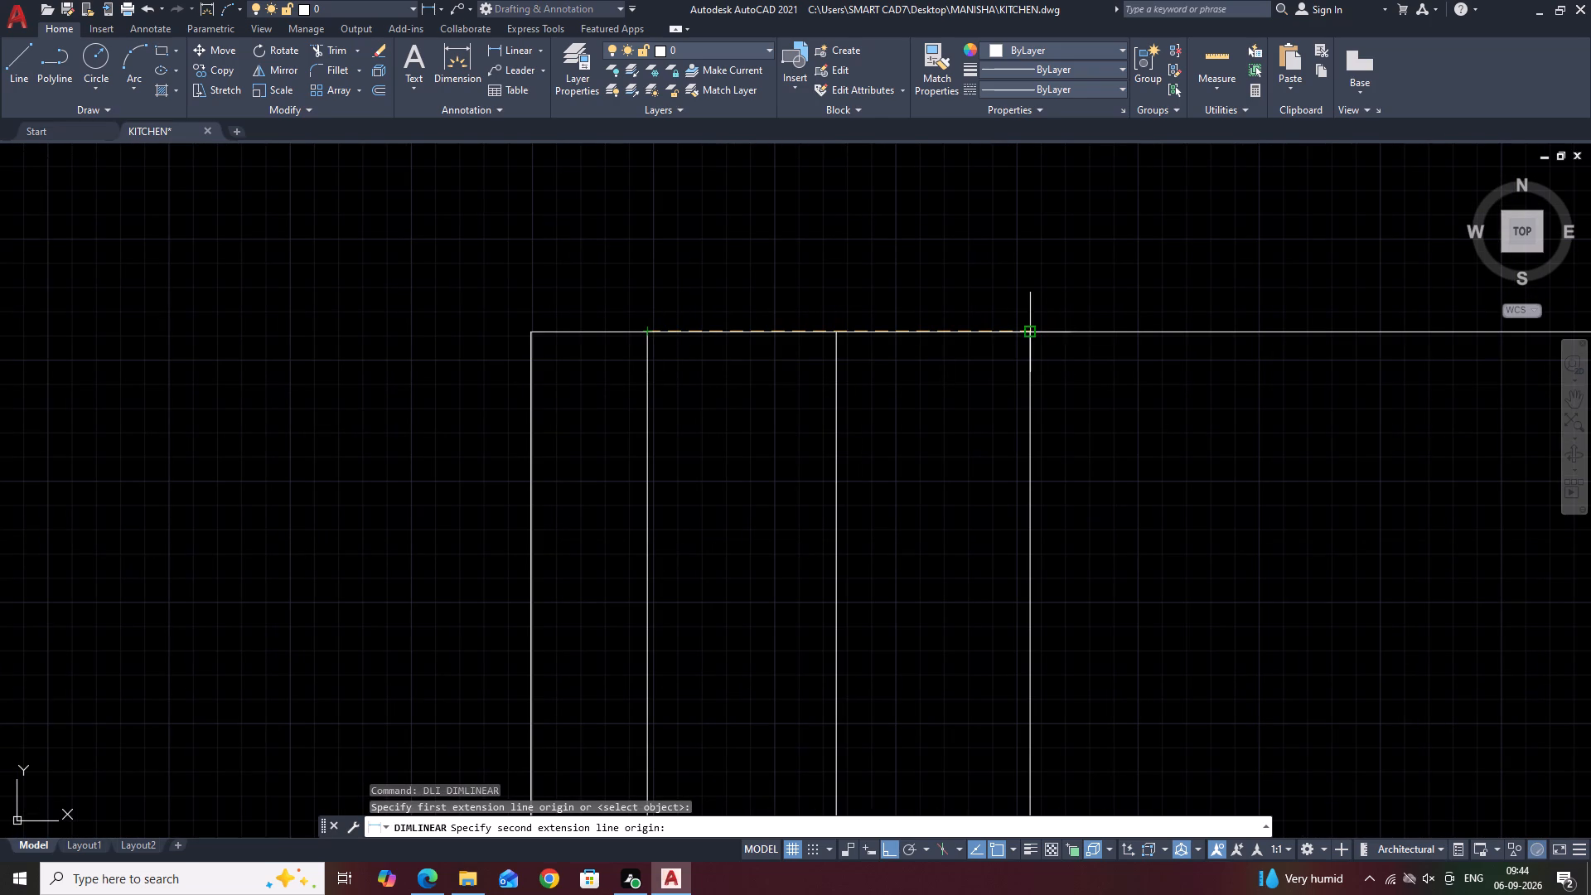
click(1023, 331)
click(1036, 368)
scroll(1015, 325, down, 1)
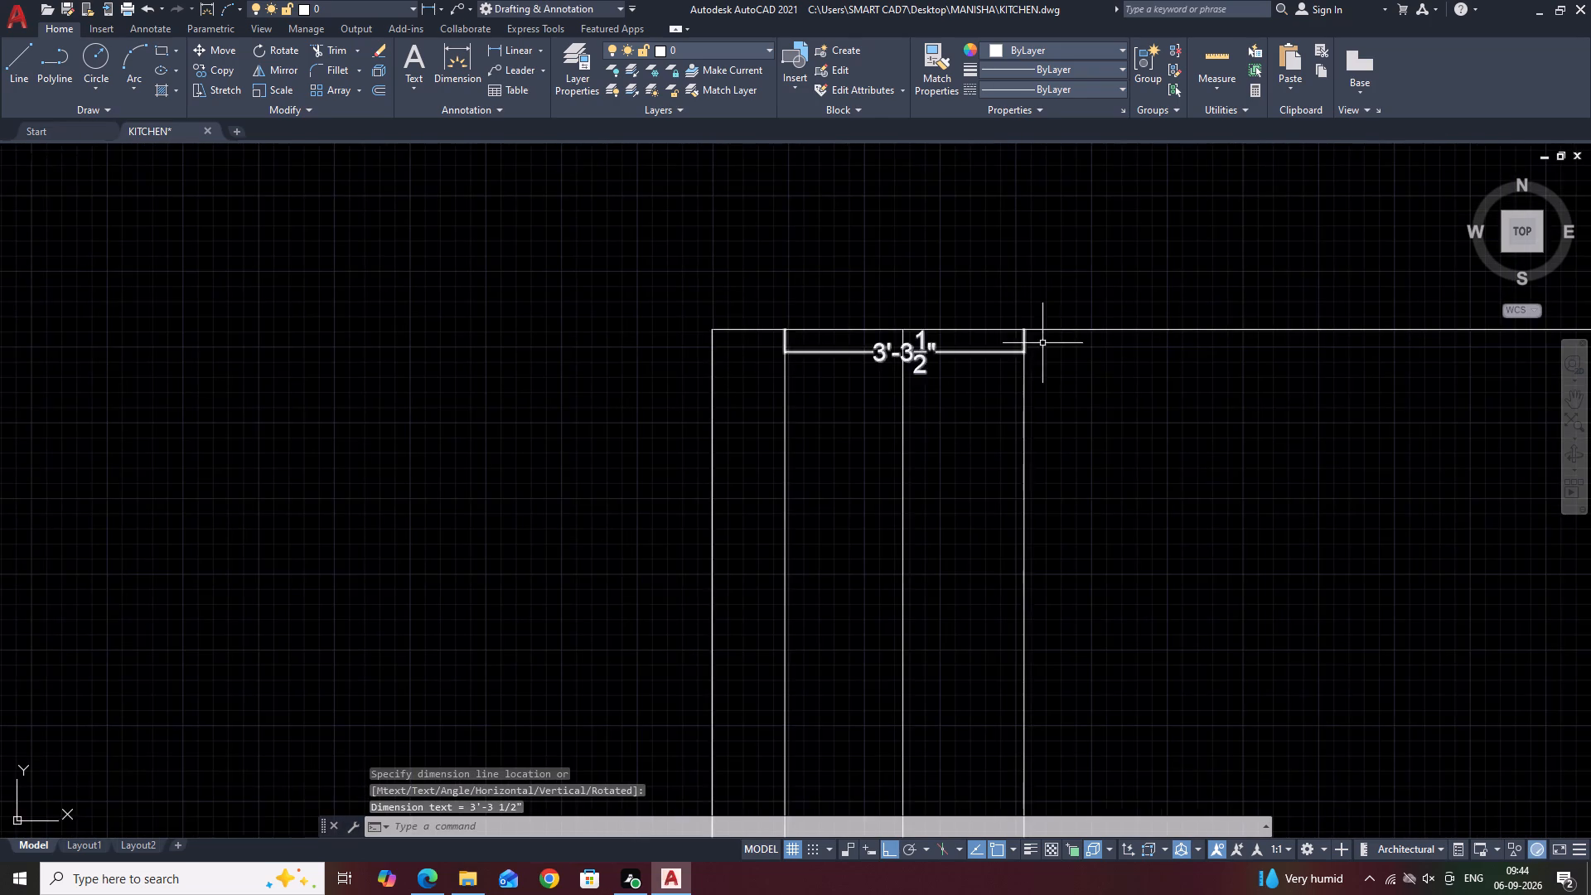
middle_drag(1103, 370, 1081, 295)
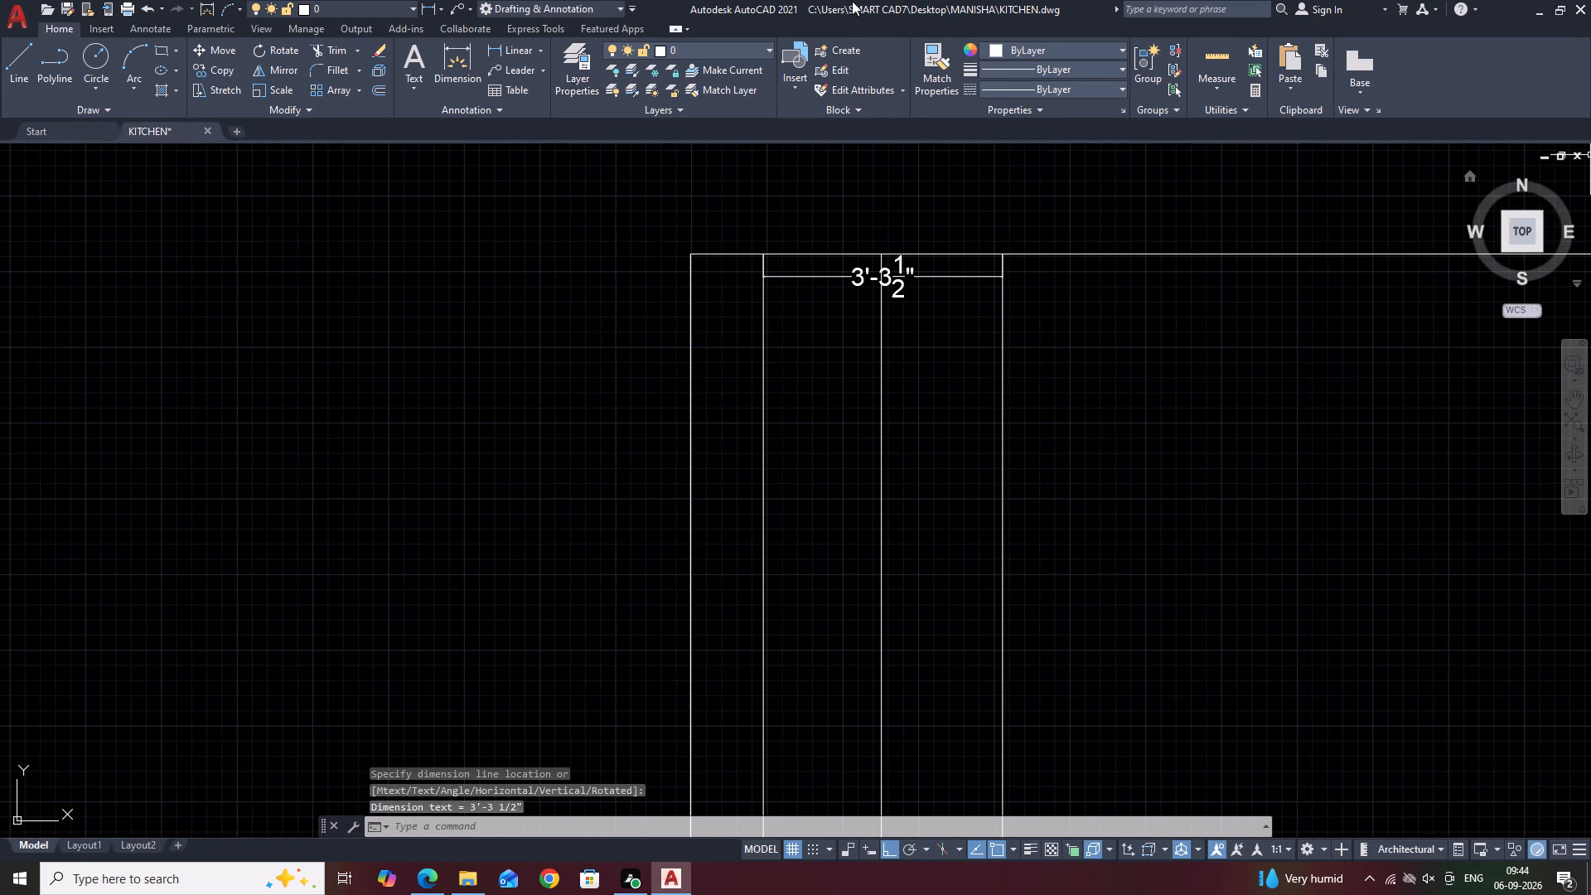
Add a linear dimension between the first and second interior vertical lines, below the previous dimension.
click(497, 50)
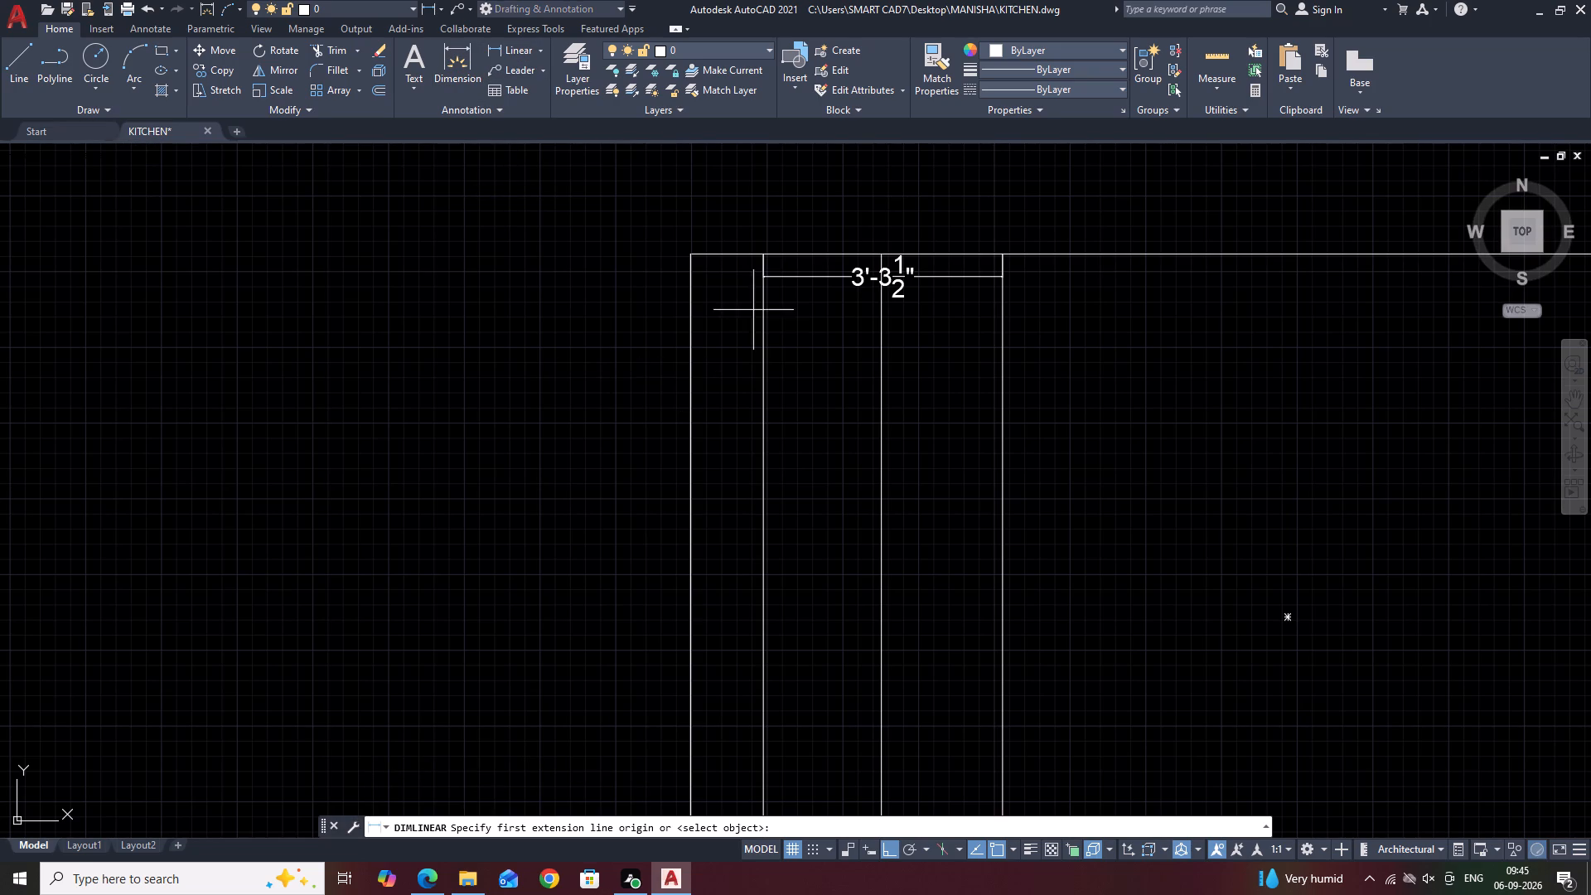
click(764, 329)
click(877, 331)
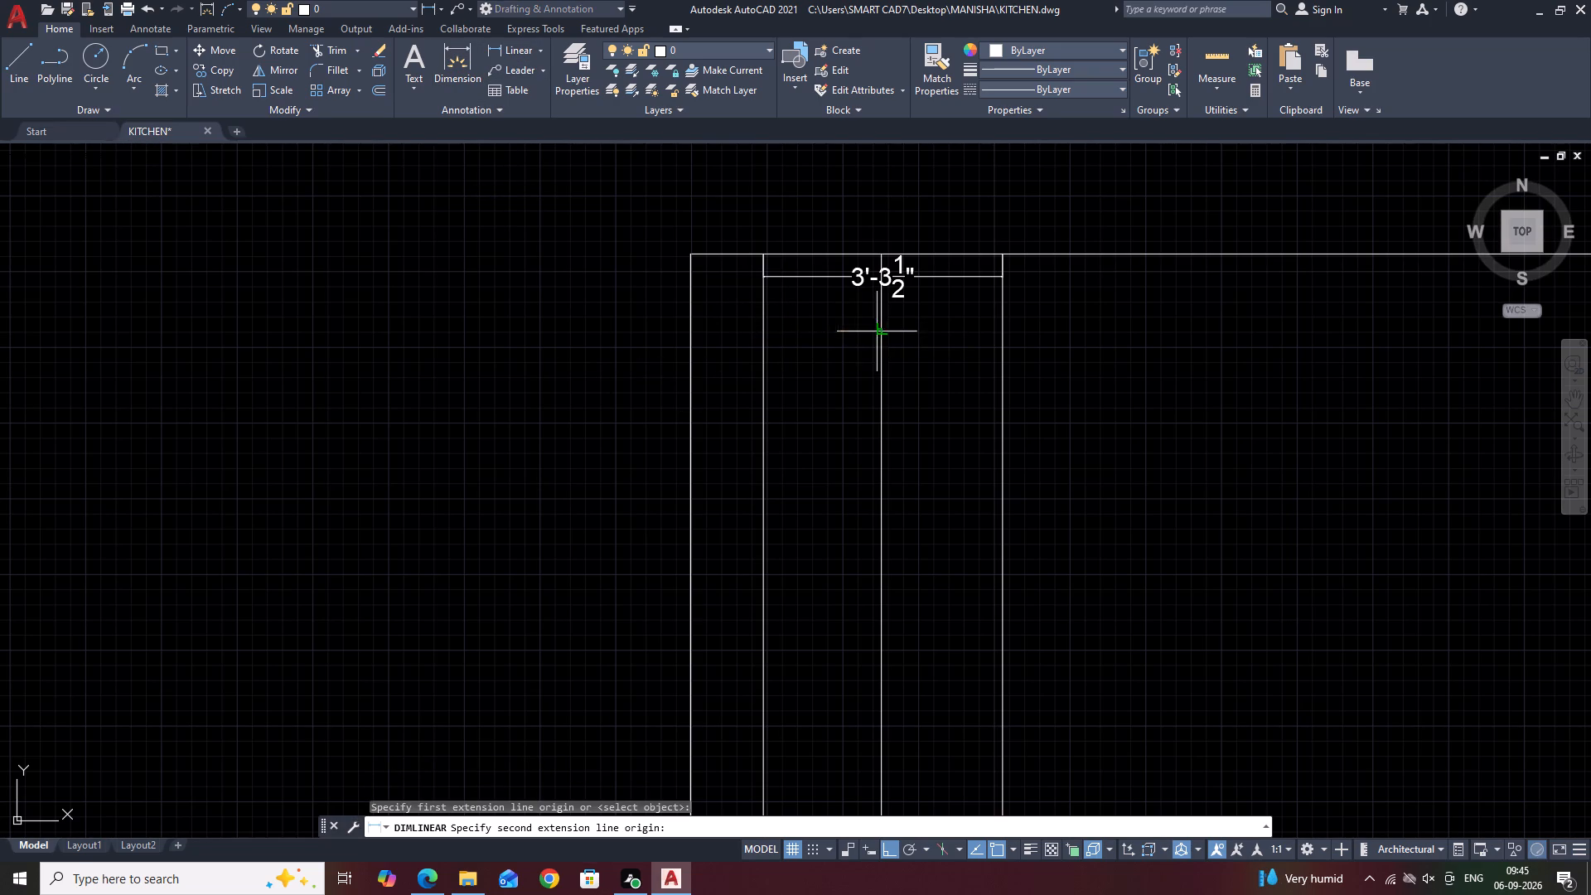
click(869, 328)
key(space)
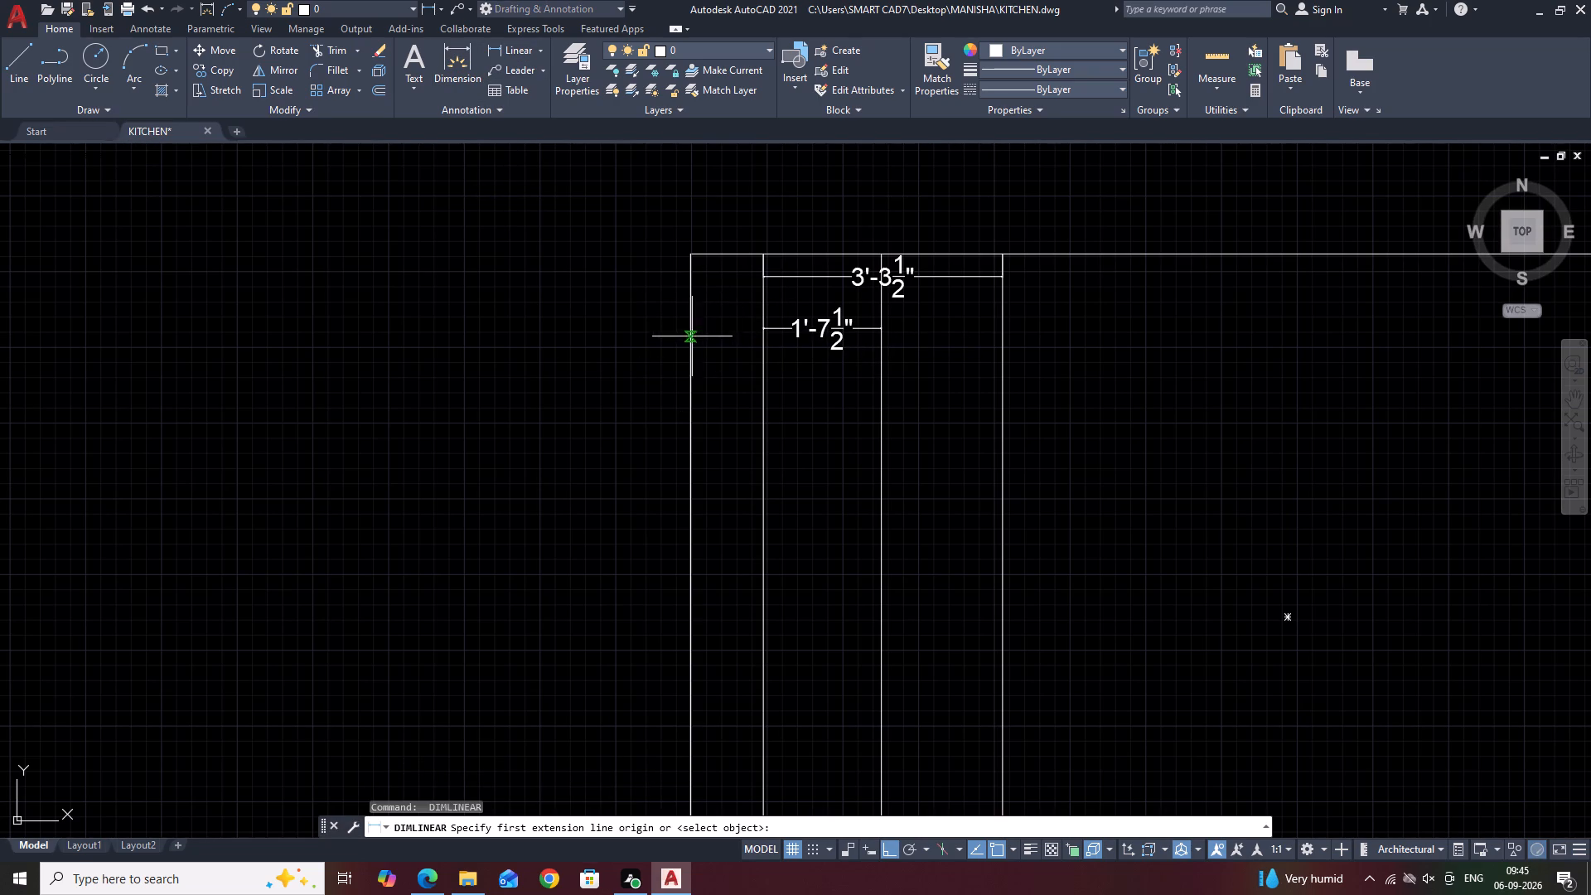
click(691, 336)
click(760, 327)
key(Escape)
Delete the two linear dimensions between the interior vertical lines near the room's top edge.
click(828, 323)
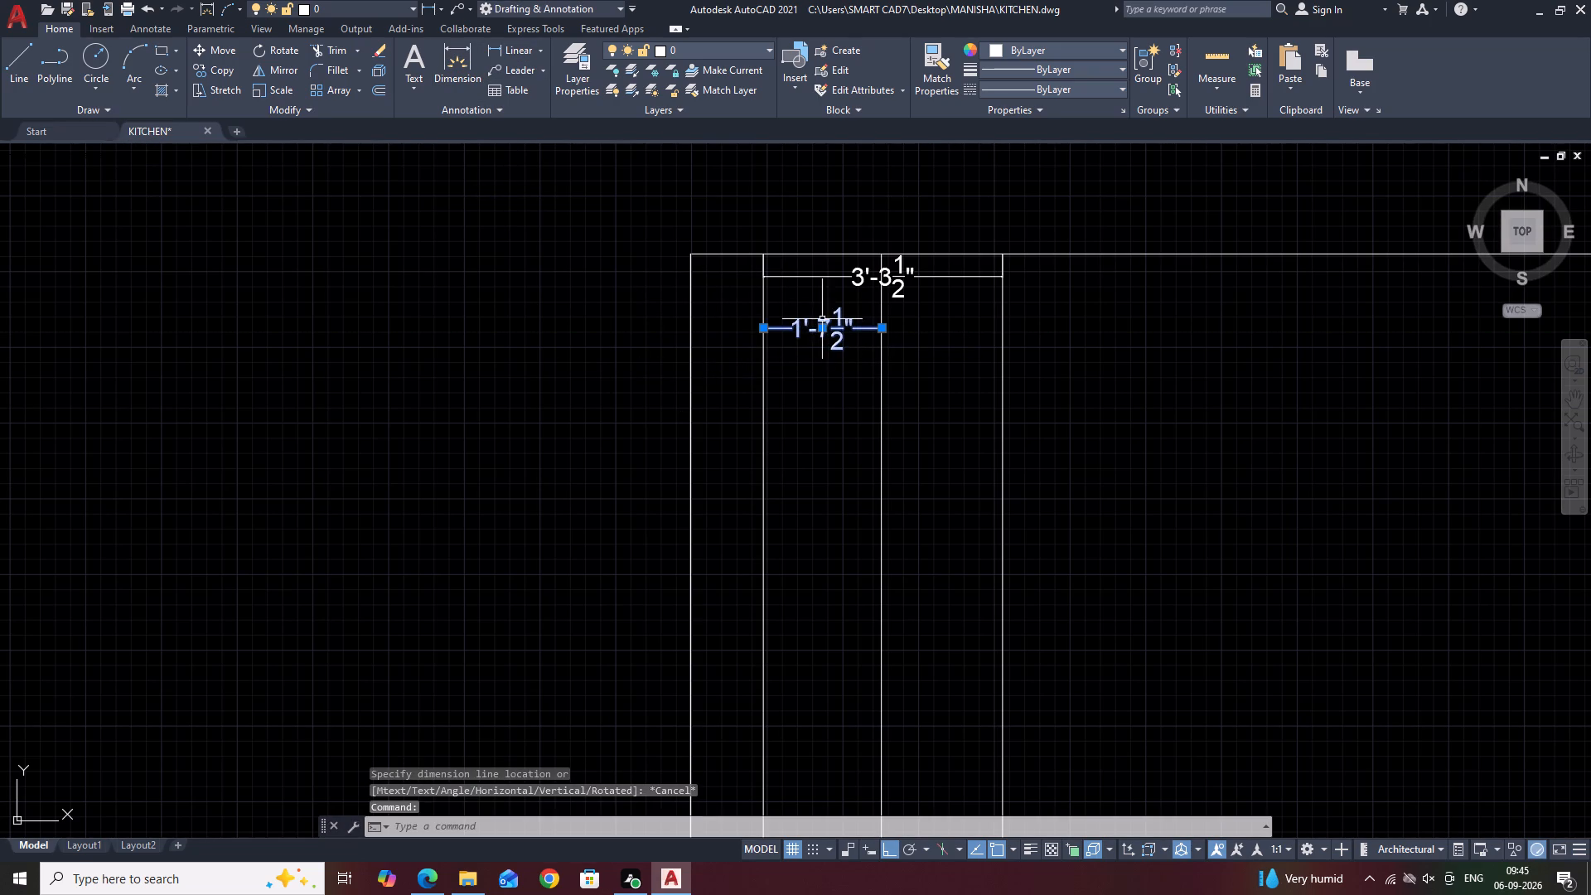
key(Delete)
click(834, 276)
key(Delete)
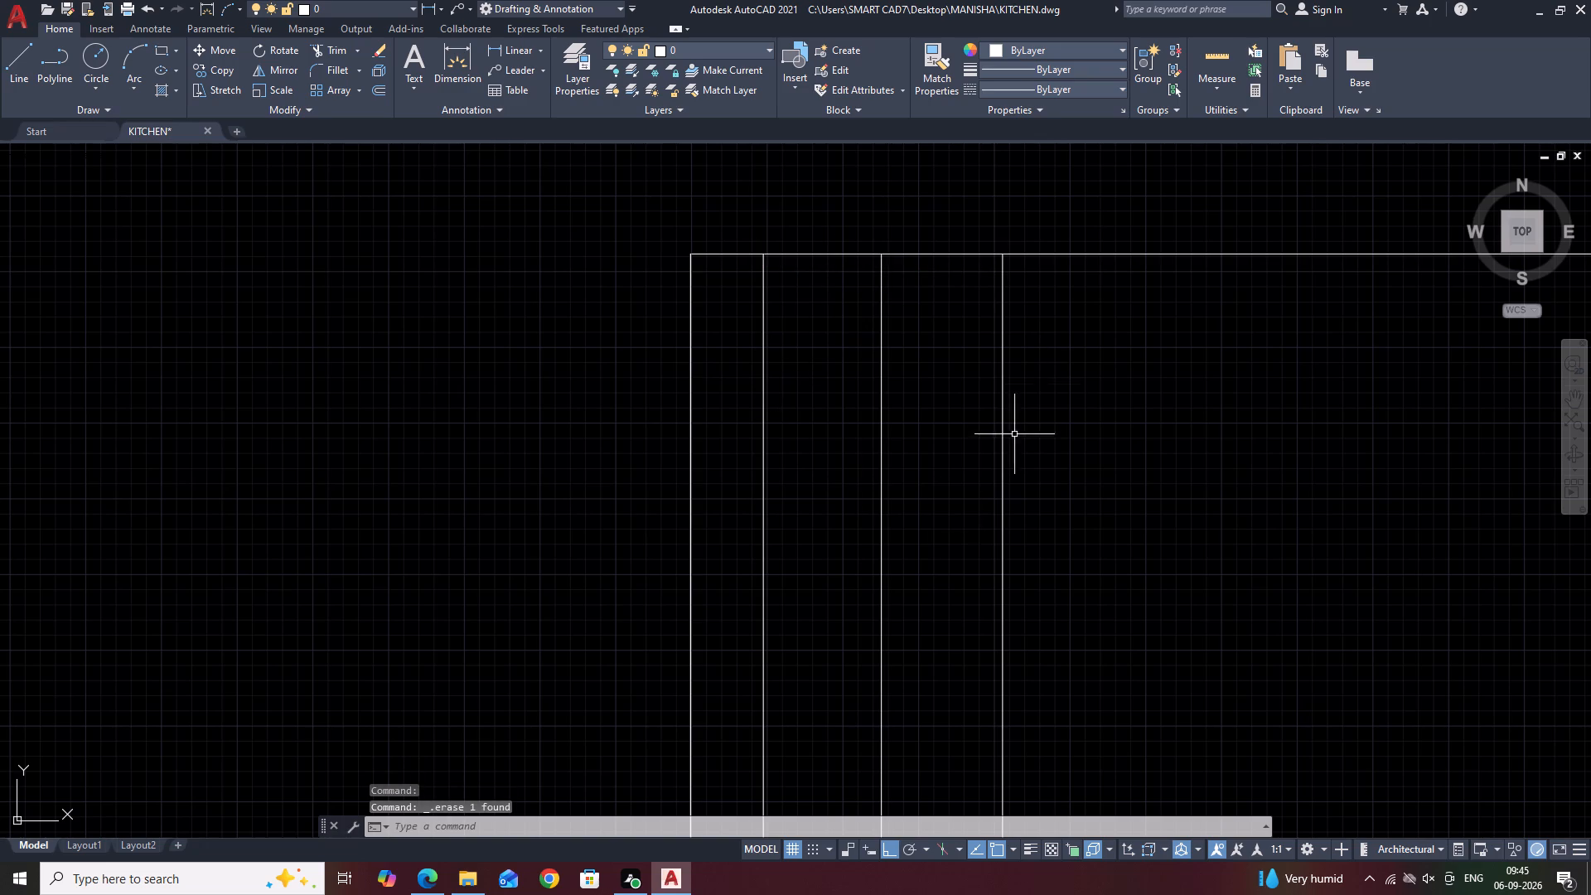
Offset the third interior vertical line 1'7.5" to the right.
middle_drag(1041, 379, 907, 449)
scroll(927, 459, down, 1)
middle_drag(1048, 457, 959, 454)
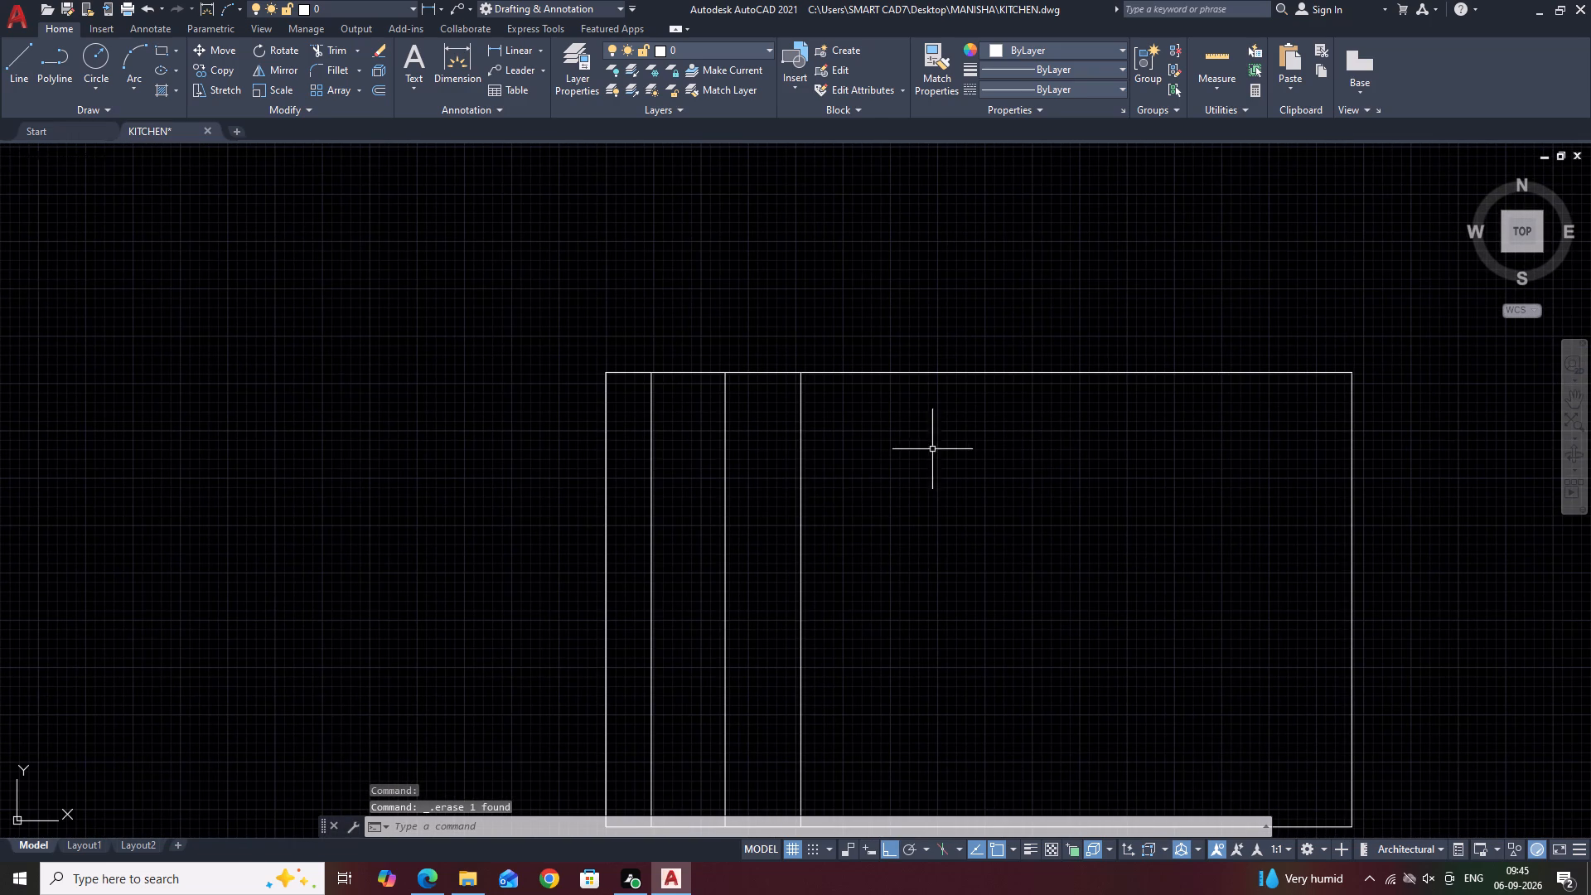
click(813, 497)
click(765, 443)
text(O)
key(space)
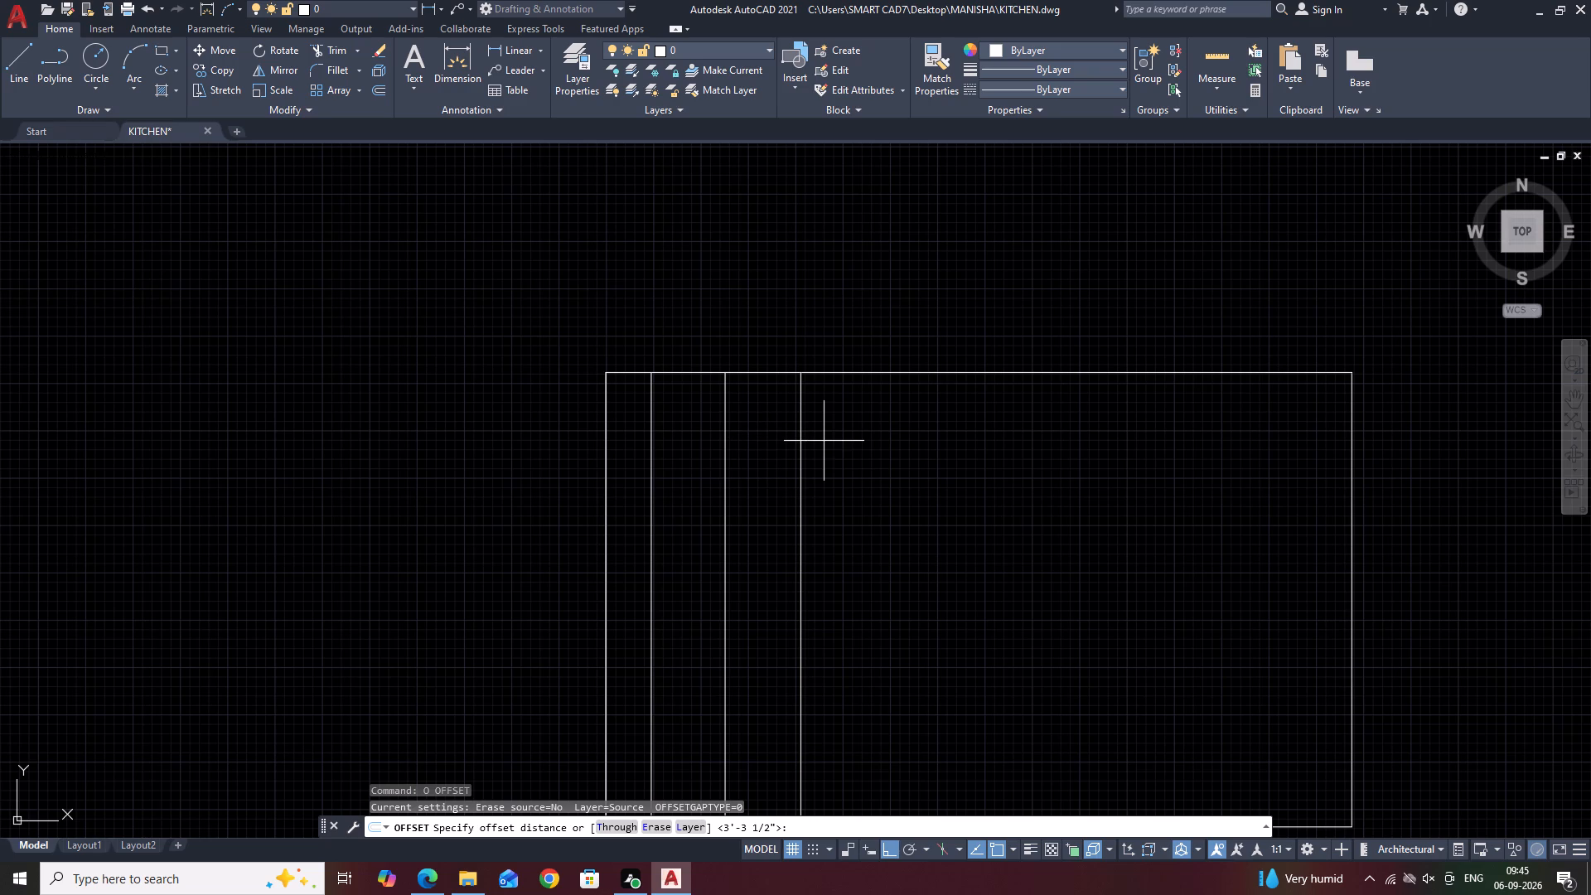
text(1')
text(7.5)
key(Return)
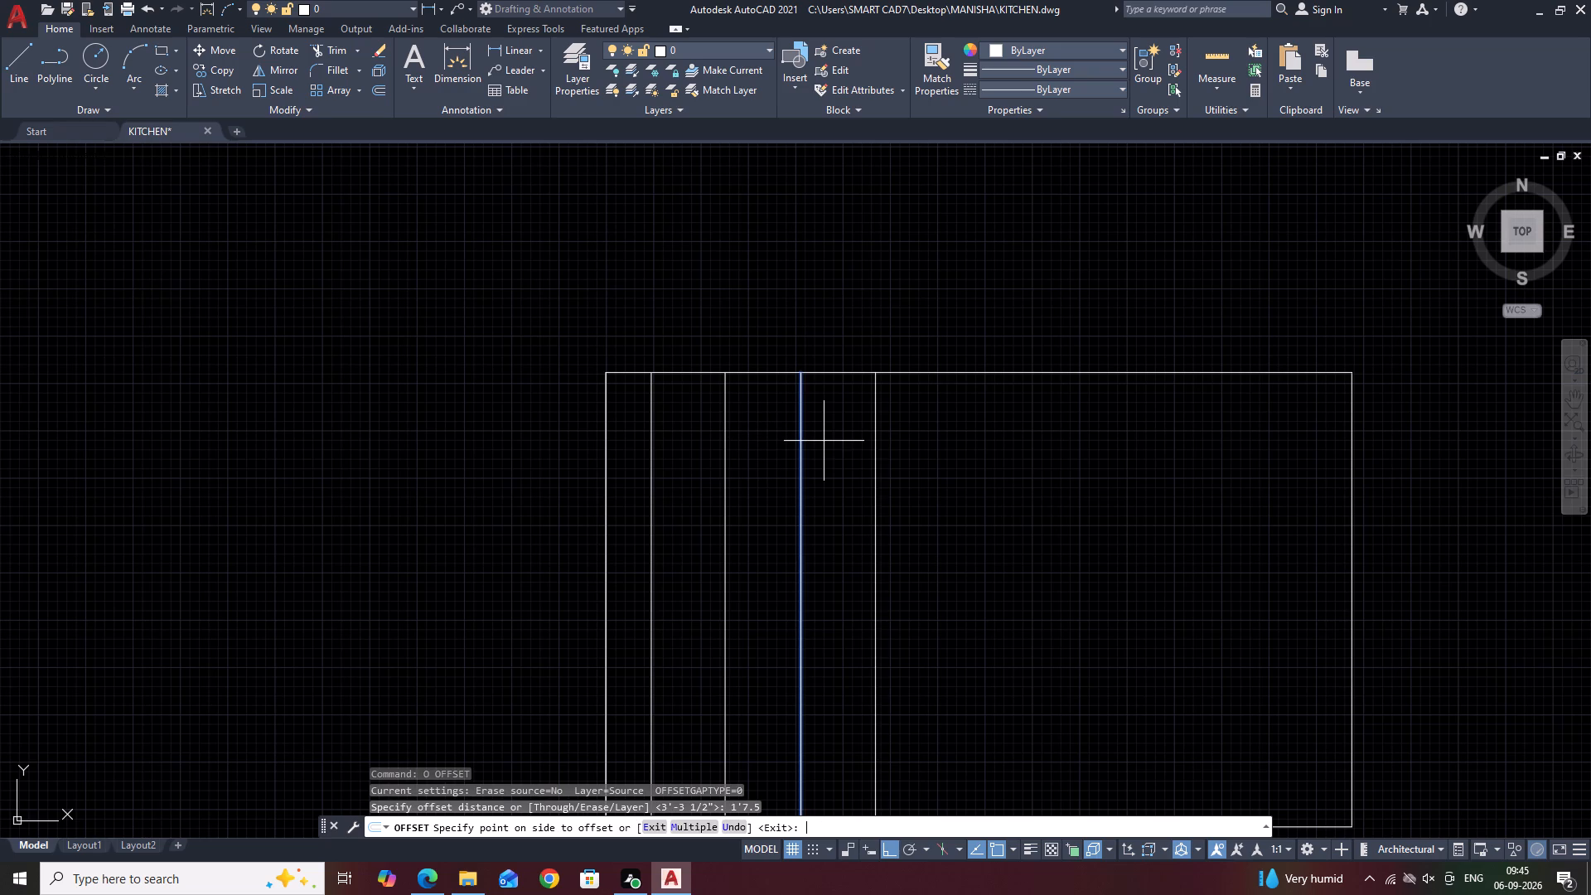
click(871, 457)
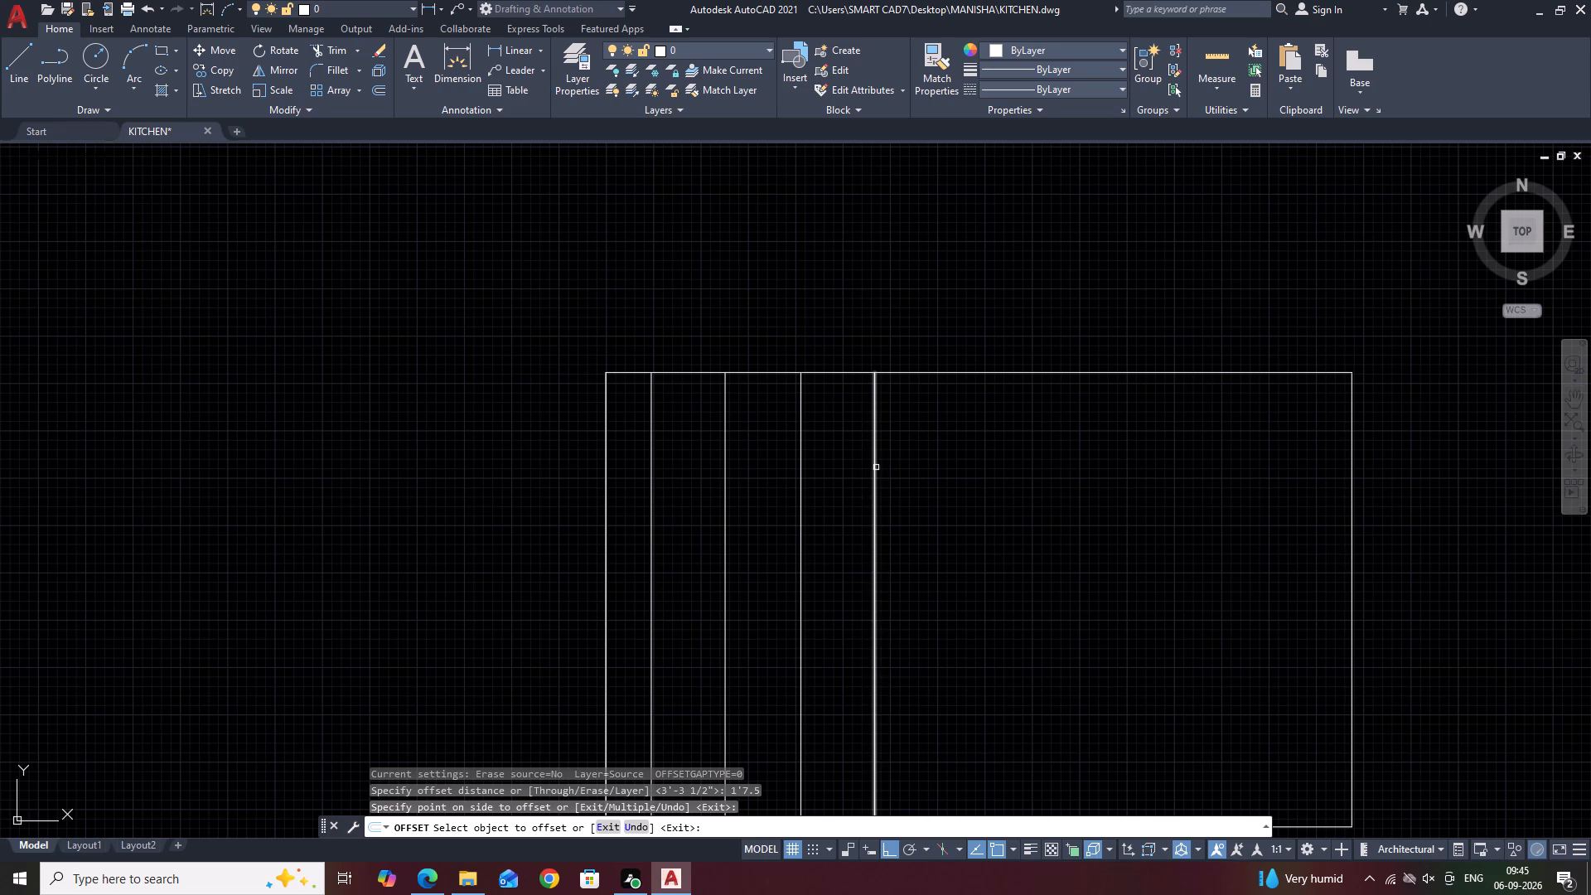
key(Escape)
Offset the fourth interior vertical line 1'11.5" to the right.
click(881, 477)
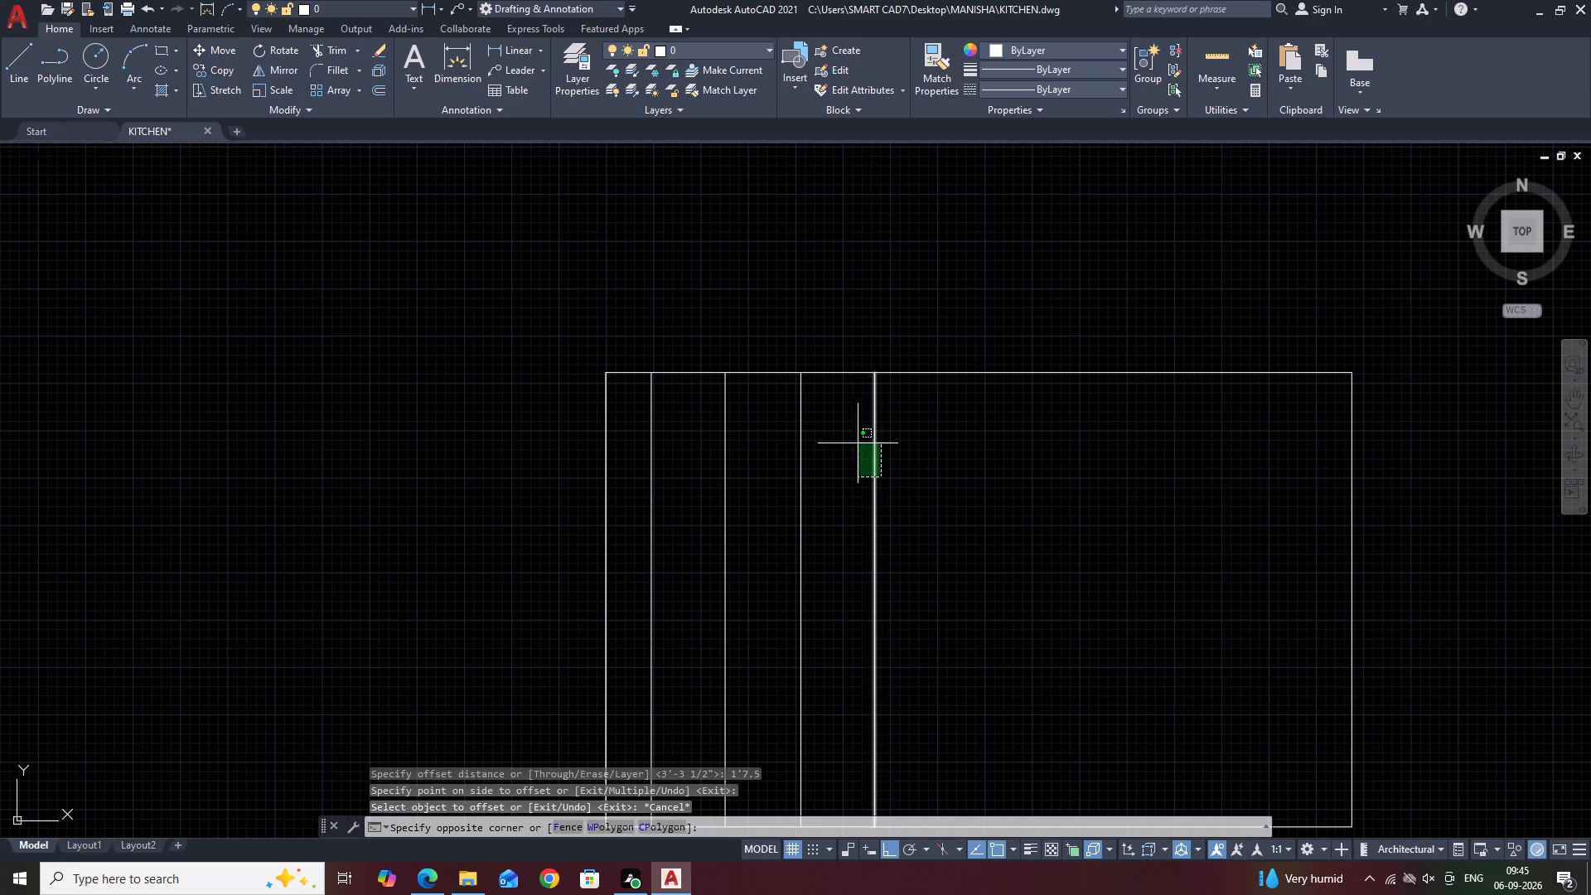
click(857, 442)
text(O)
key(space)
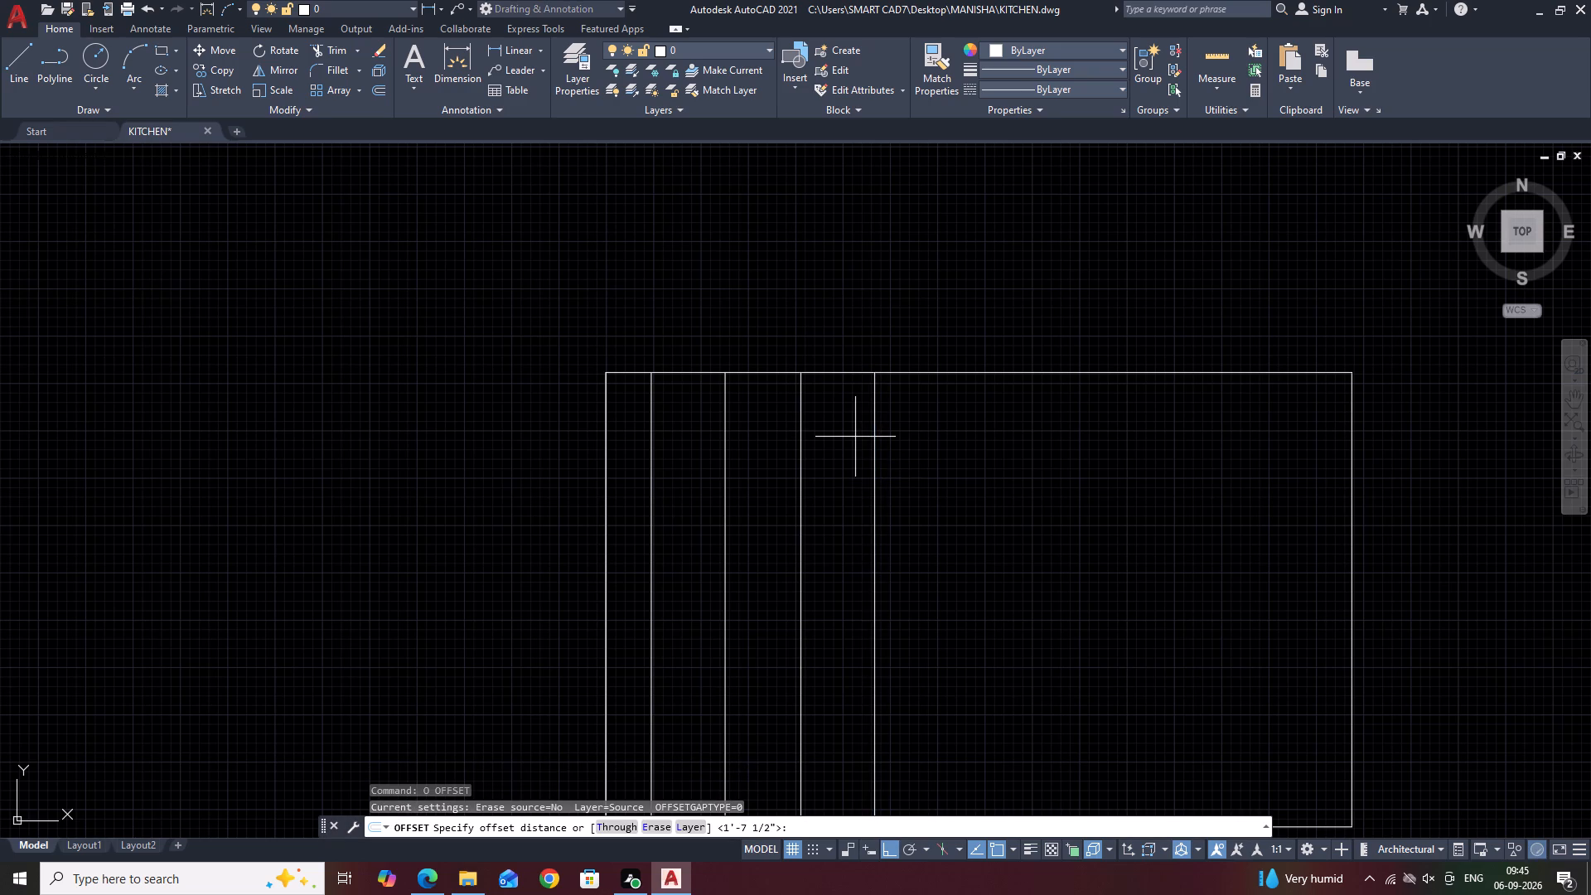
text(1'11.5)
key(Return)
click(1123, 477)
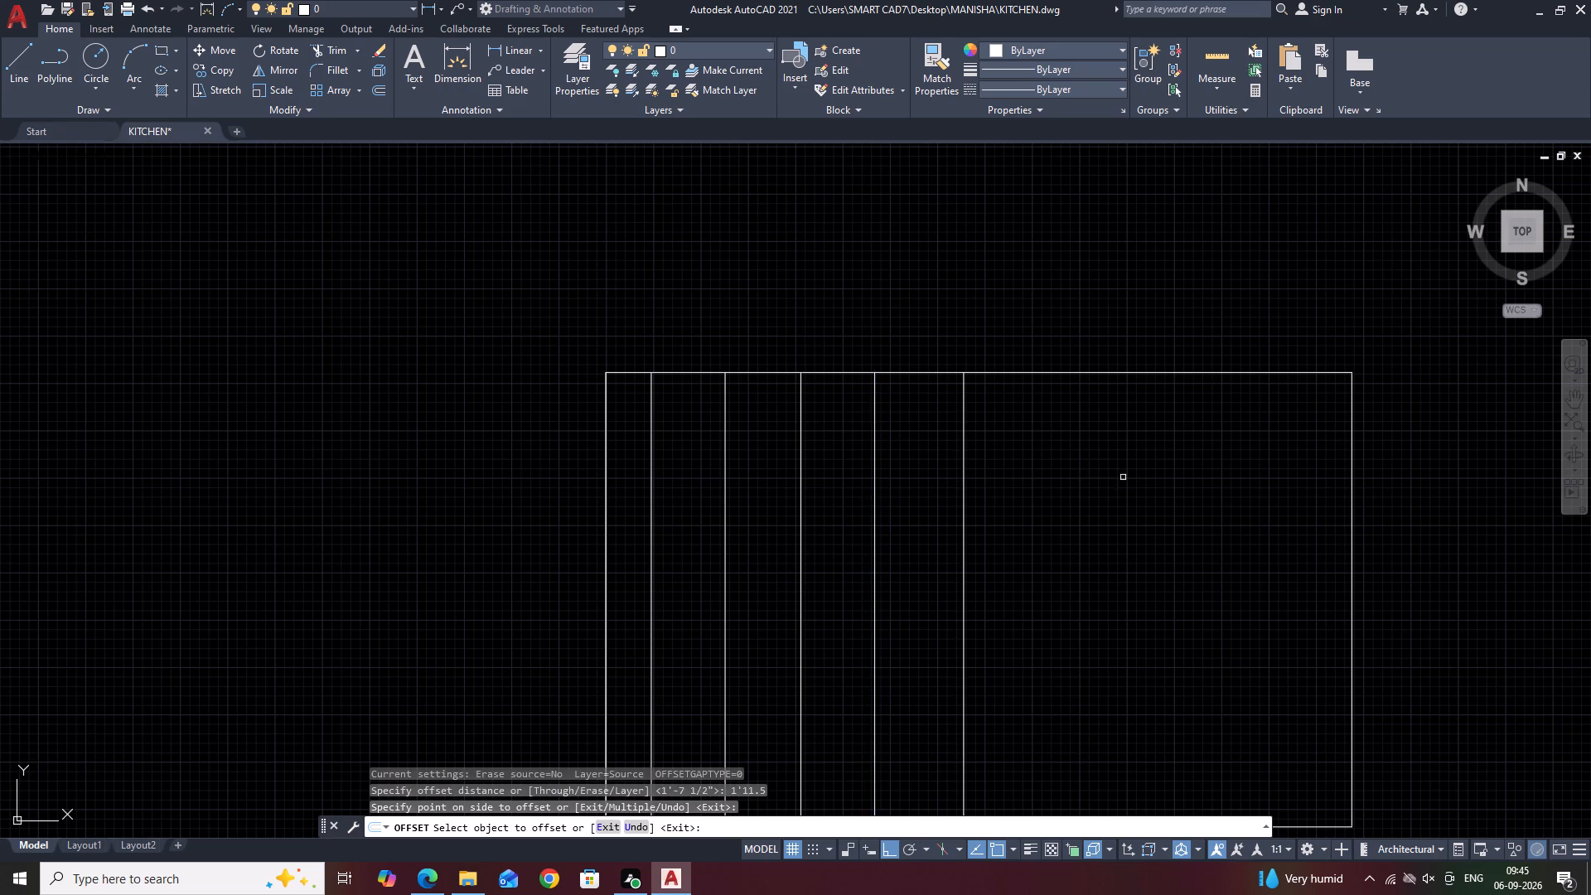
key(Escape)
Check the distance between the third and fifth interior vertical lines with a linear dimension, without placing it.
key(d)
key(l)
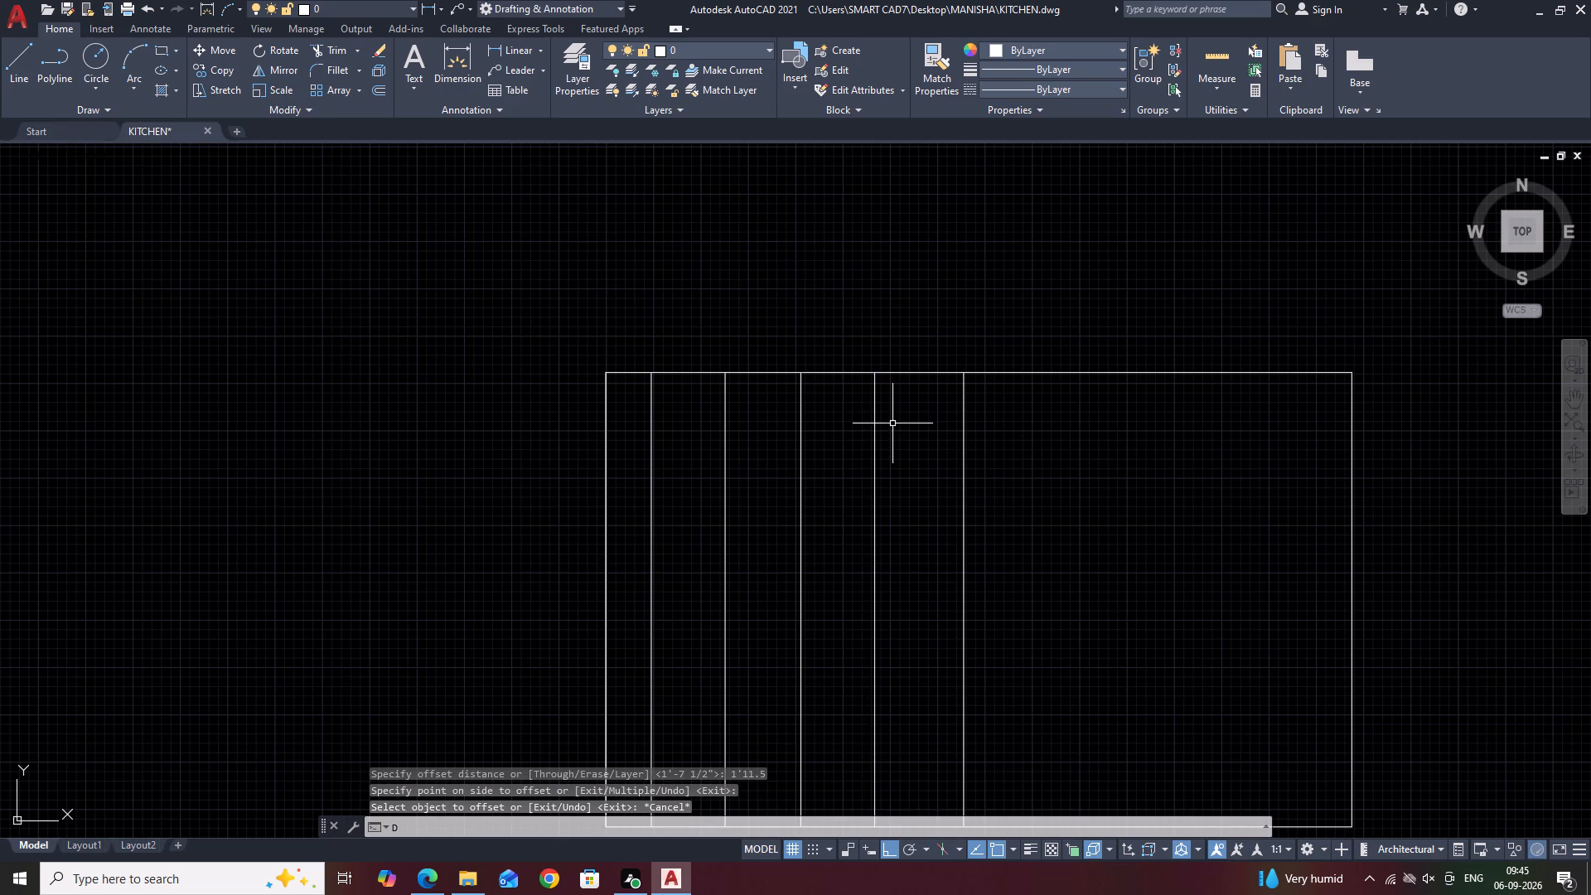
key(i)
key(space)
click(801, 373)
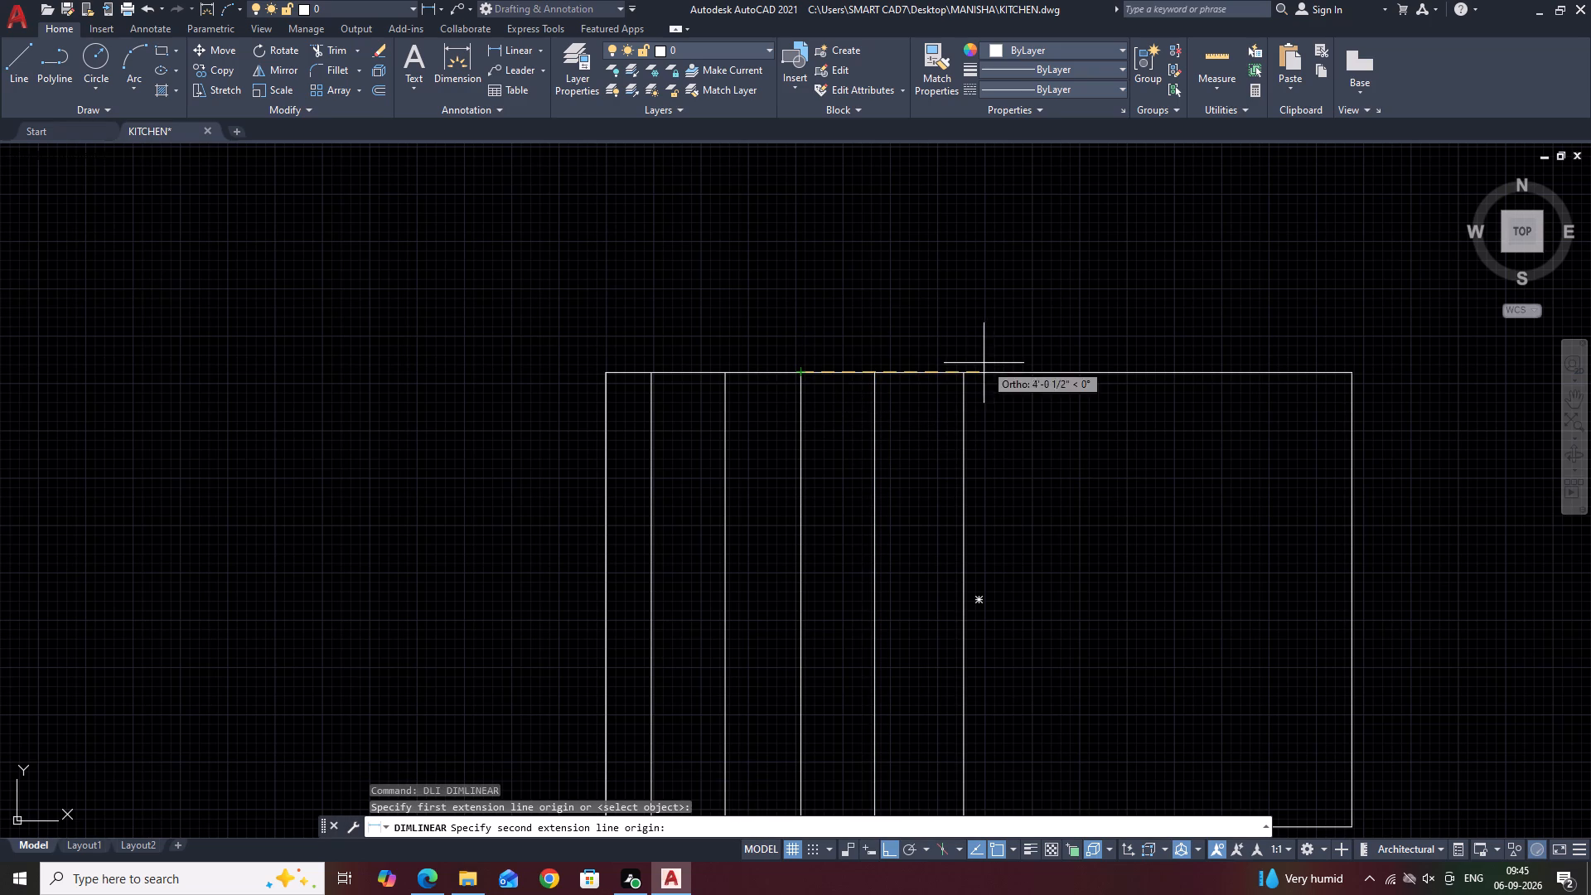
click(955, 372)
key(Escape)
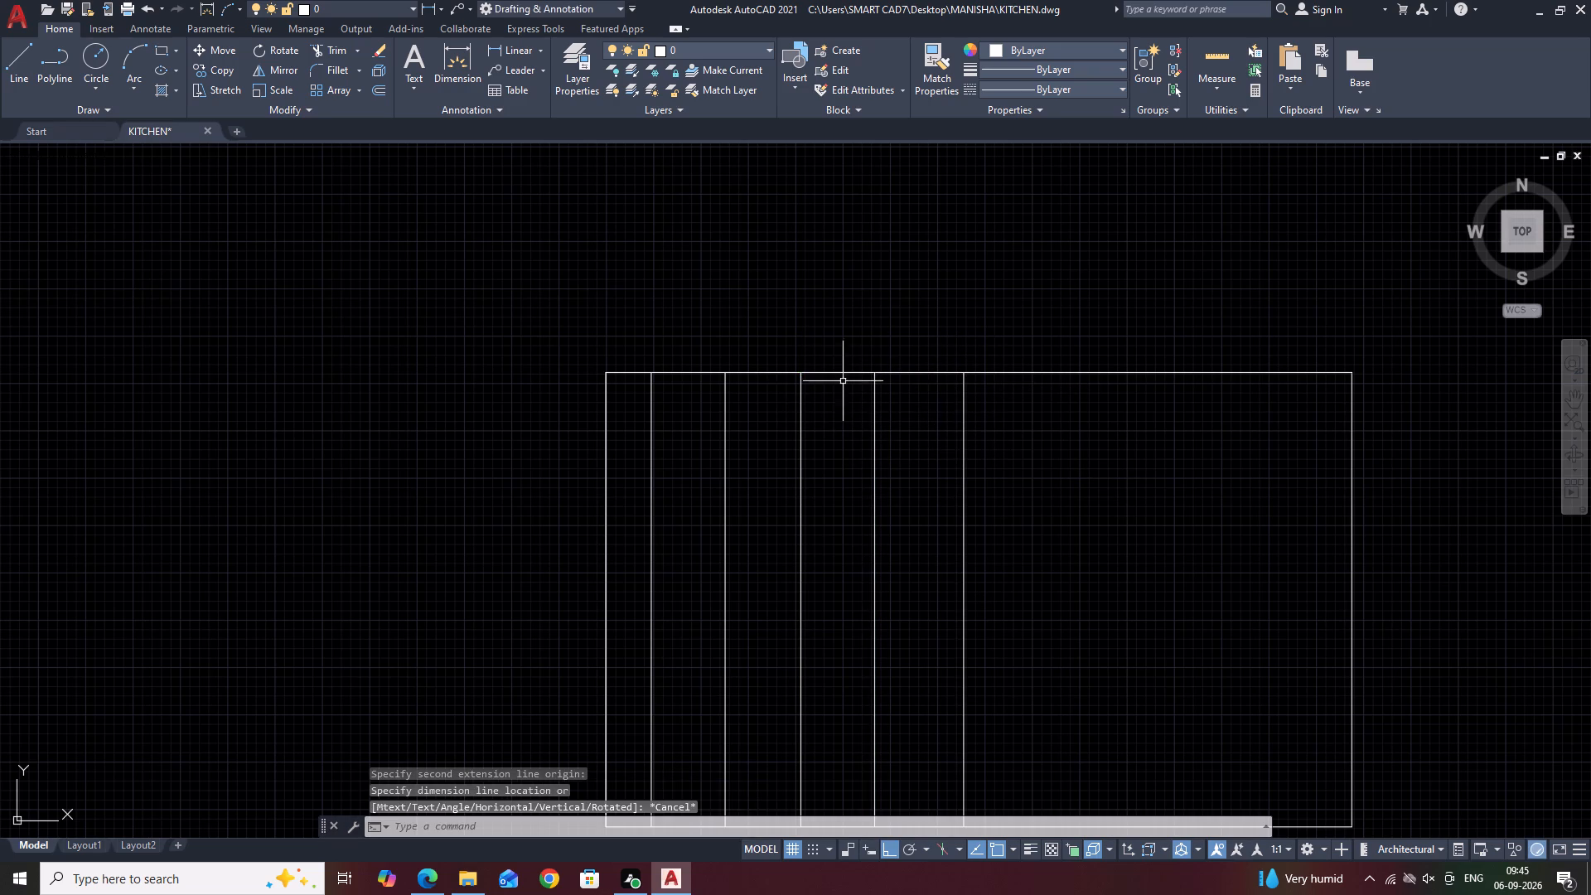
key(space)
click(800, 369)
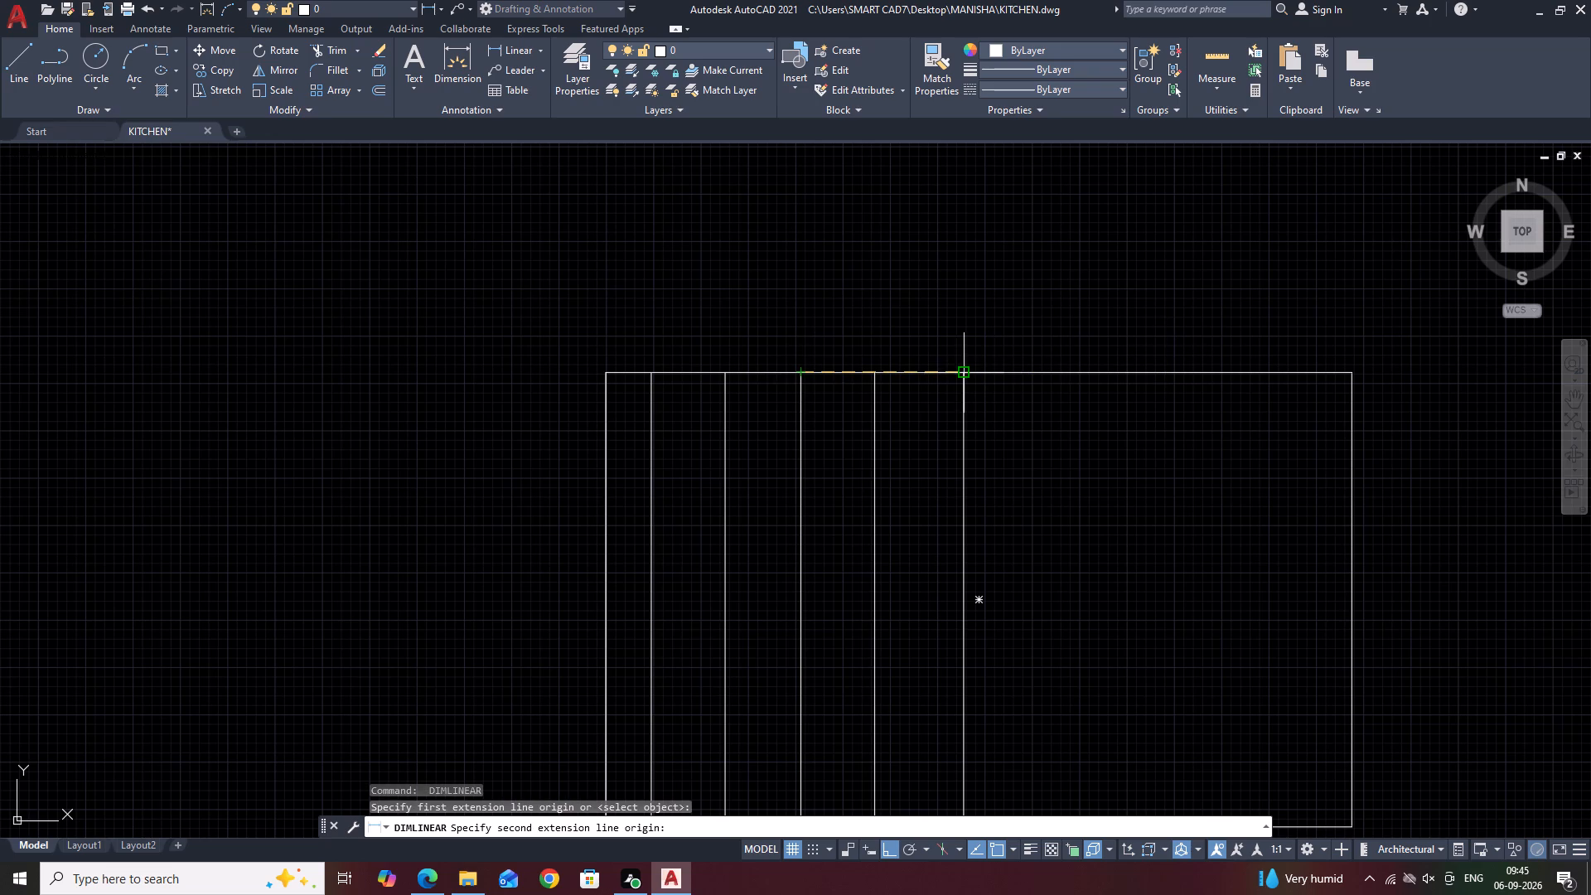
click(963, 370)
scroll(965, 444, up, 2)
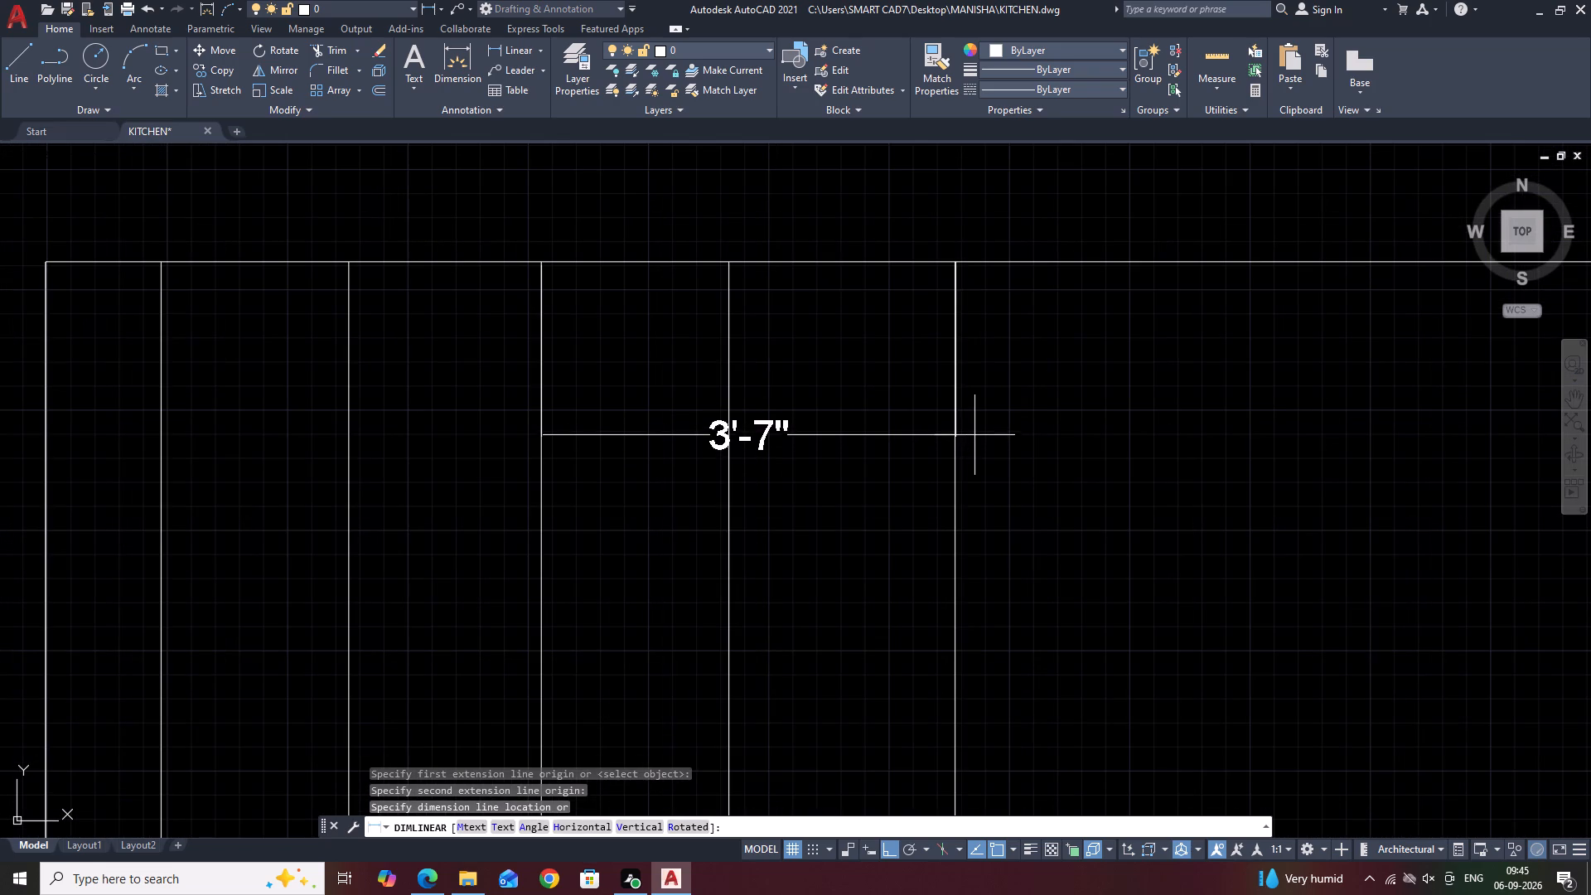
key(Escape)
Add a linear dimension between the third and fourth interior vertical lines, inside the room.
scroll(1073, 573, down, 2)
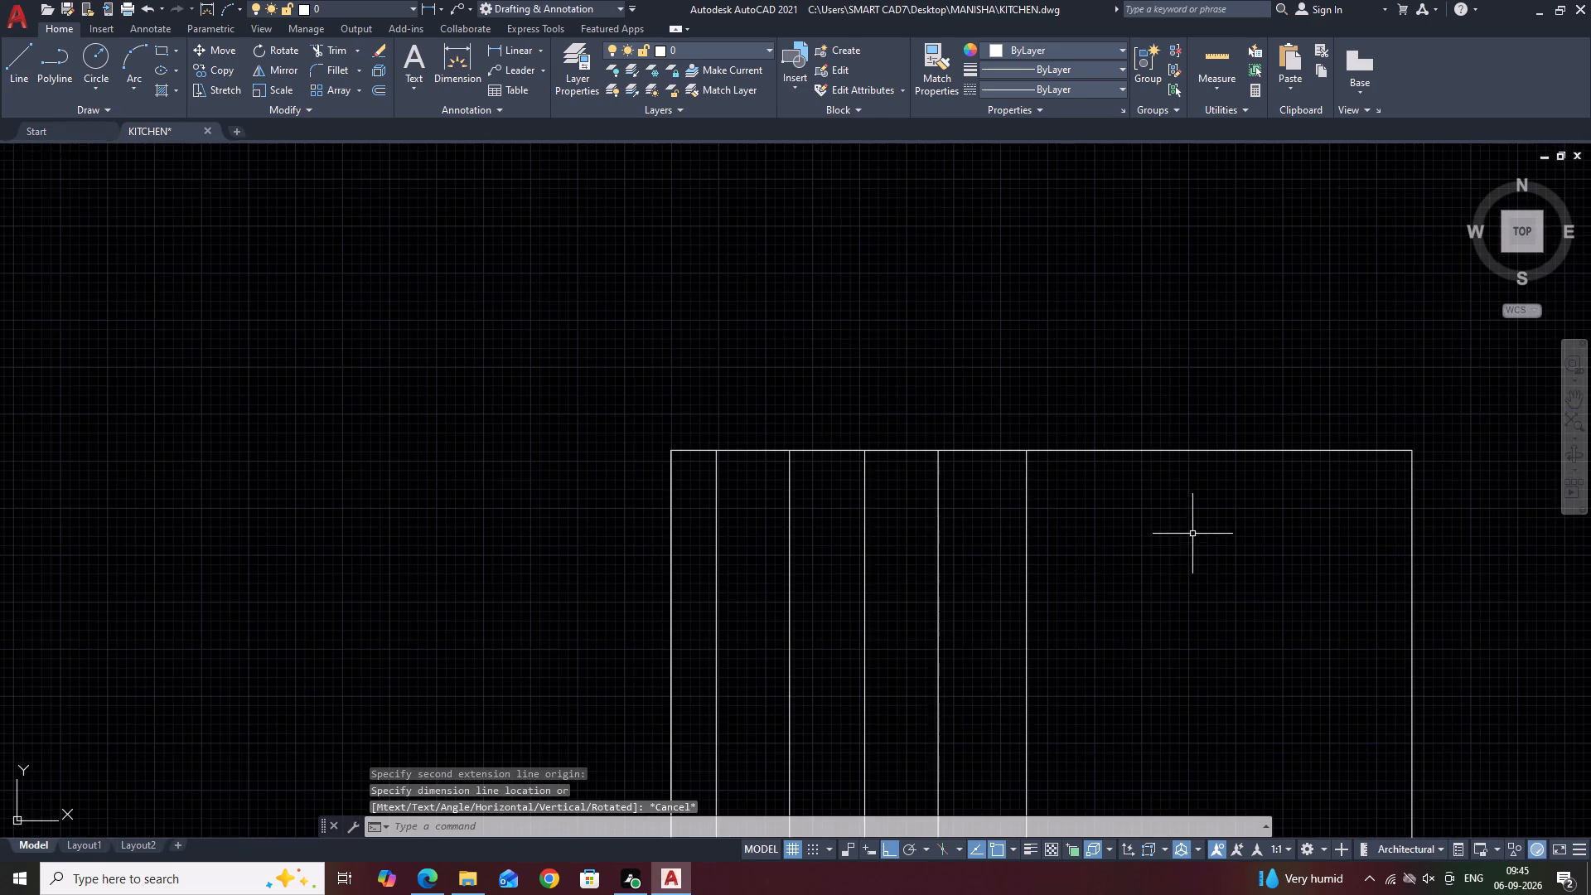
middle_drag(1192, 532, 1129, 490)
click(515, 51)
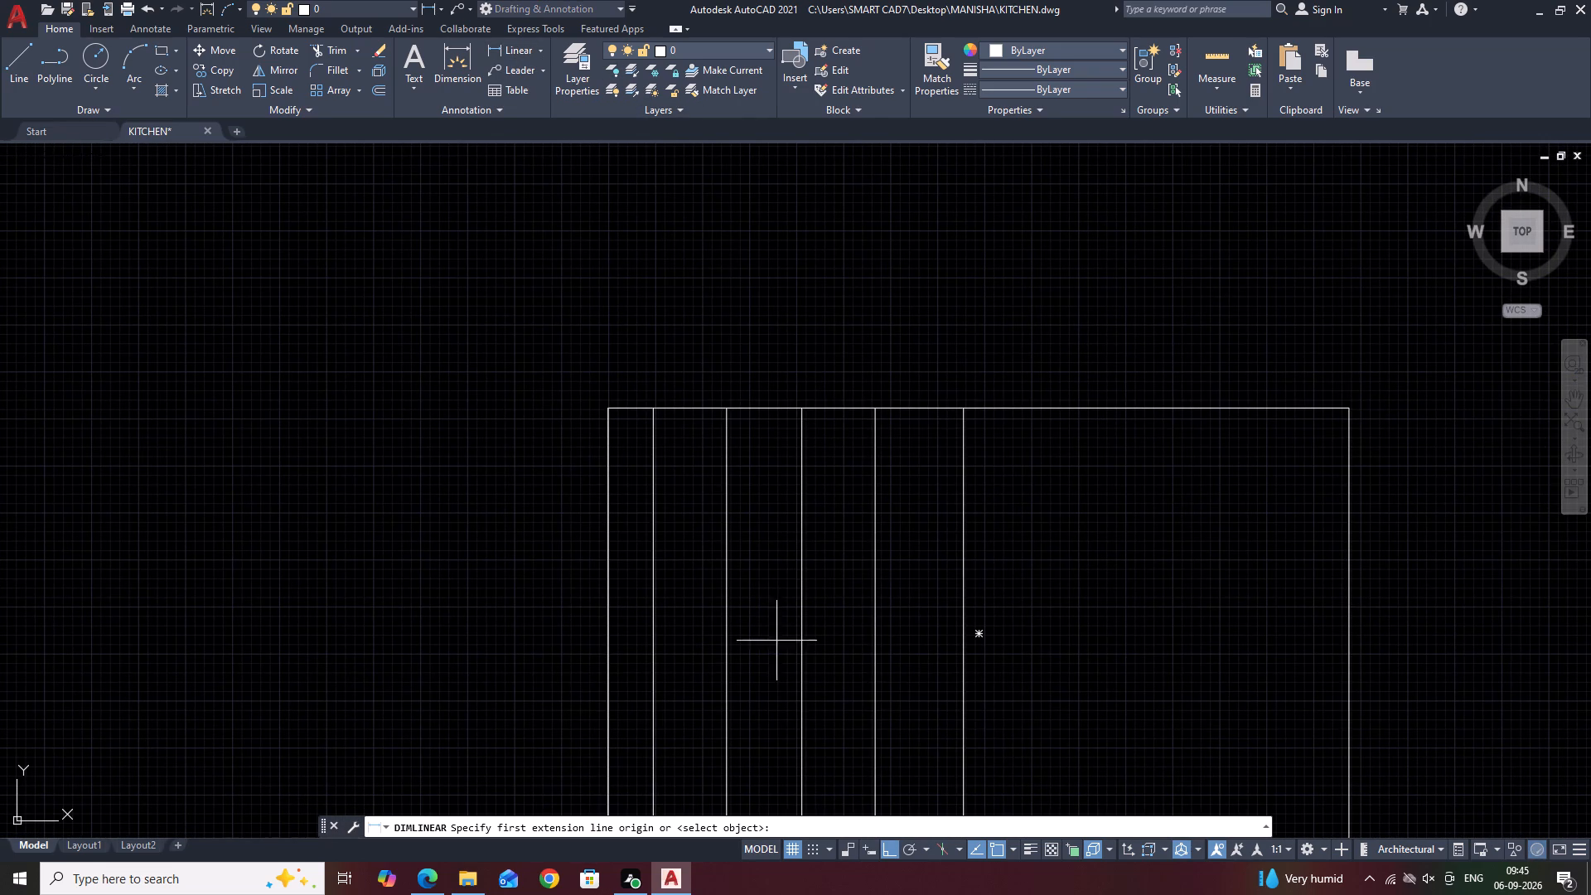
click(805, 551)
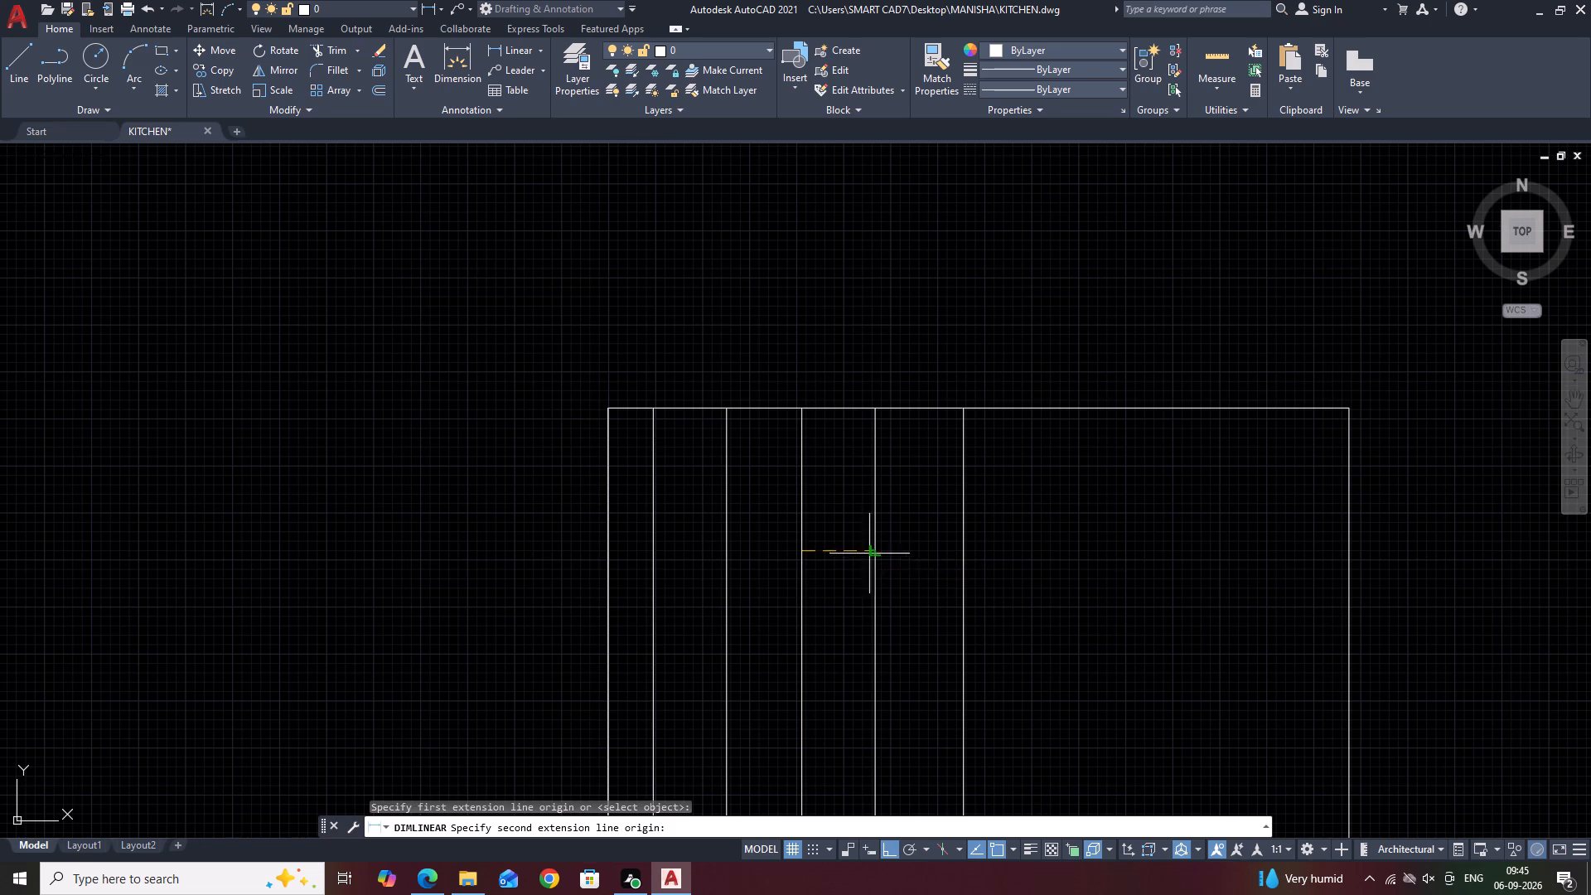
click(875, 552)
scroll(864, 555, up, 1)
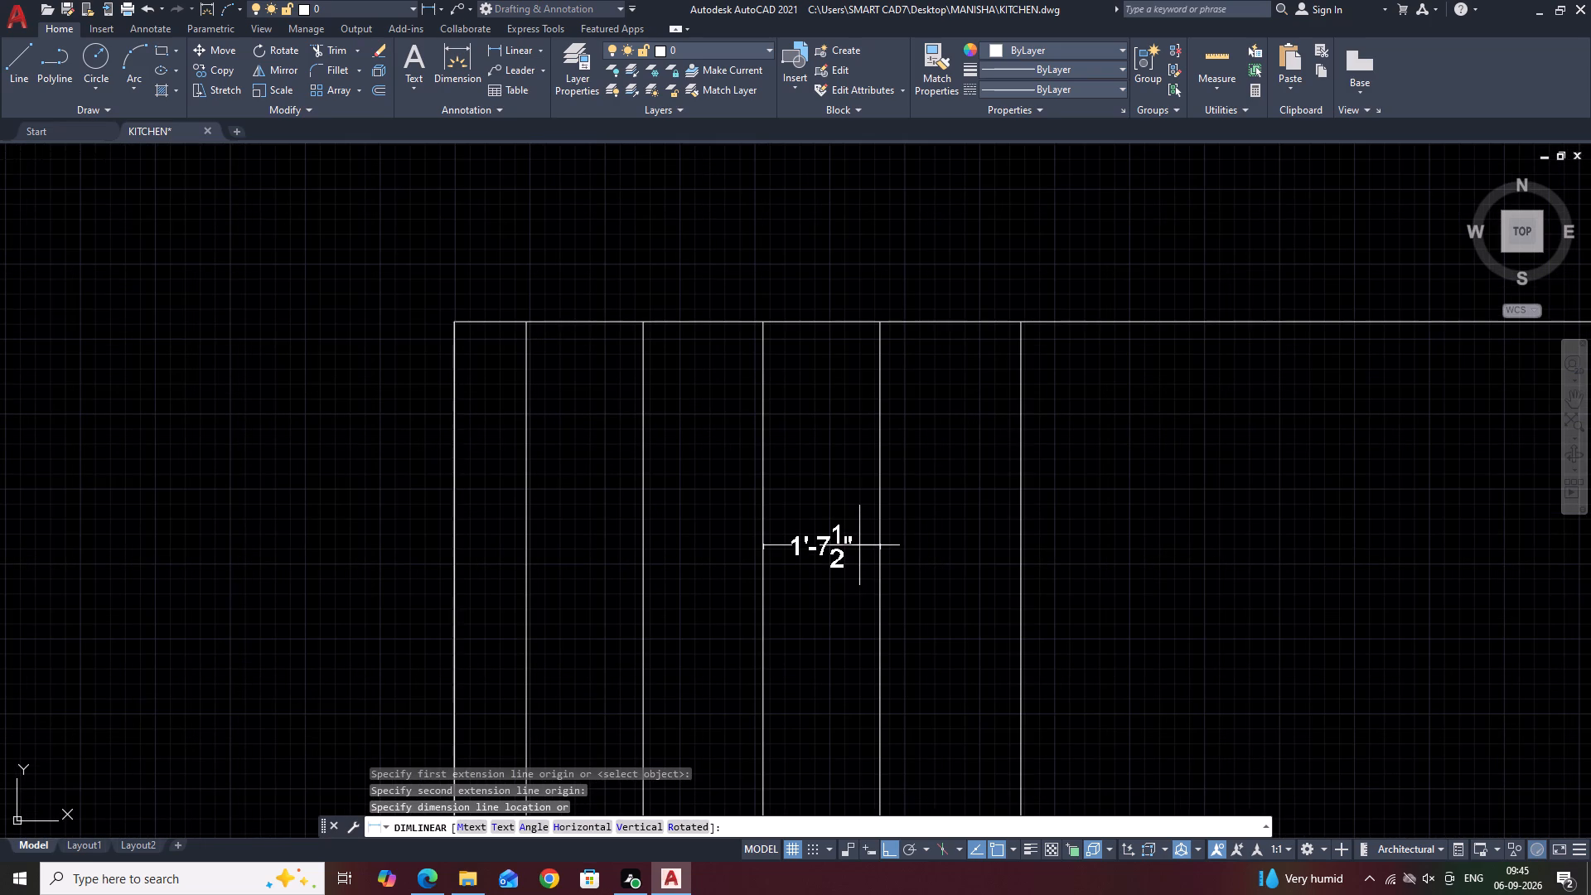
click(857, 540)
Check the distance between the fourth and fifth interior vertical lines with a linear dimension, without placing it.
key(space)
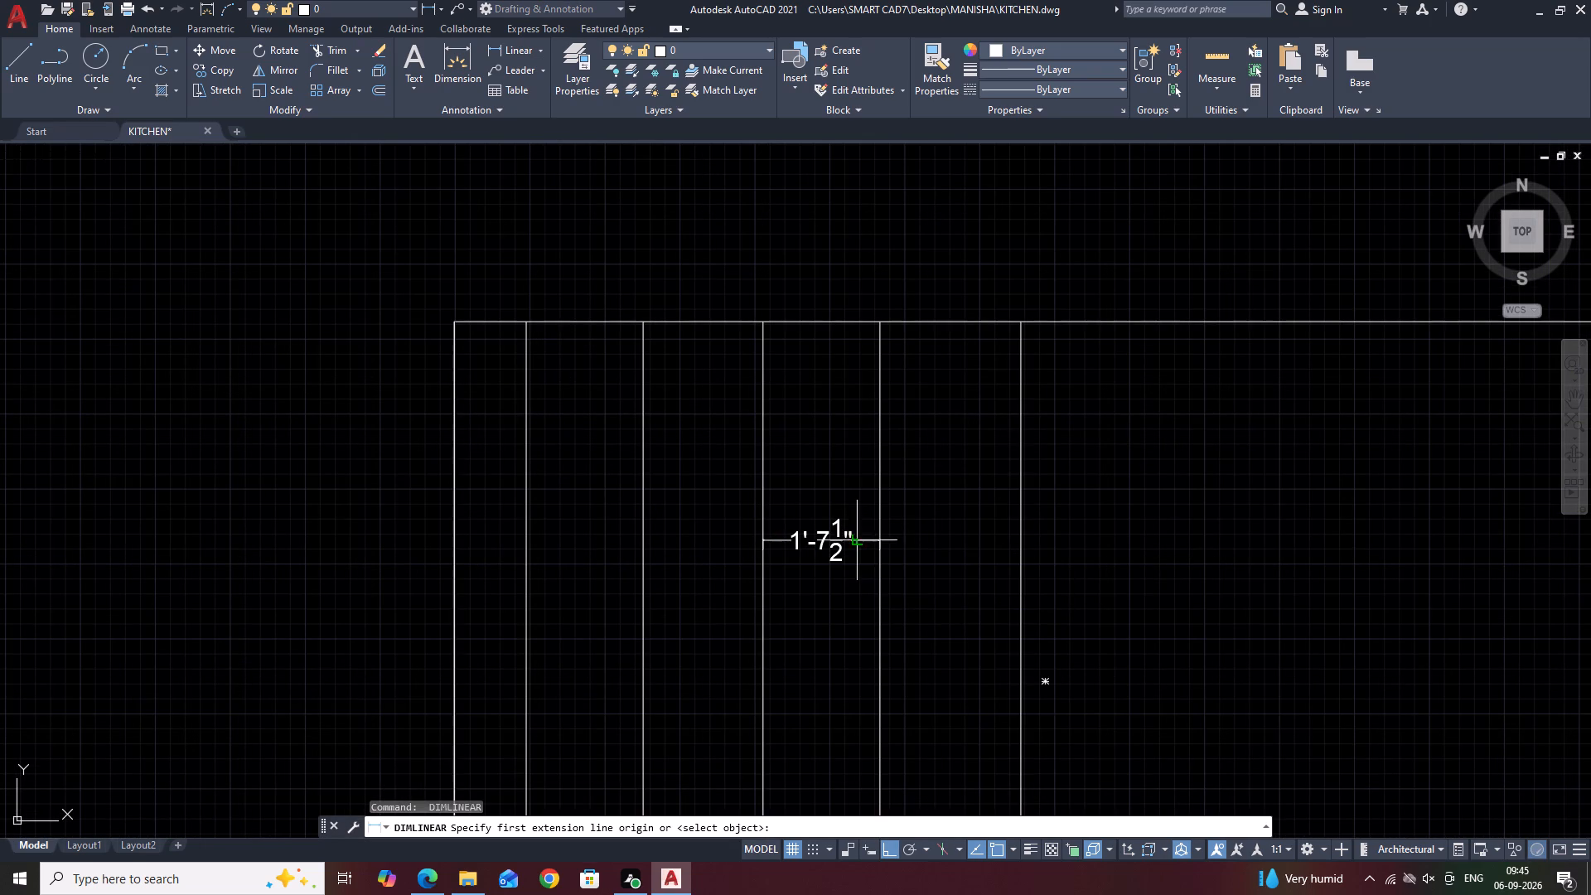
click(874, 538)
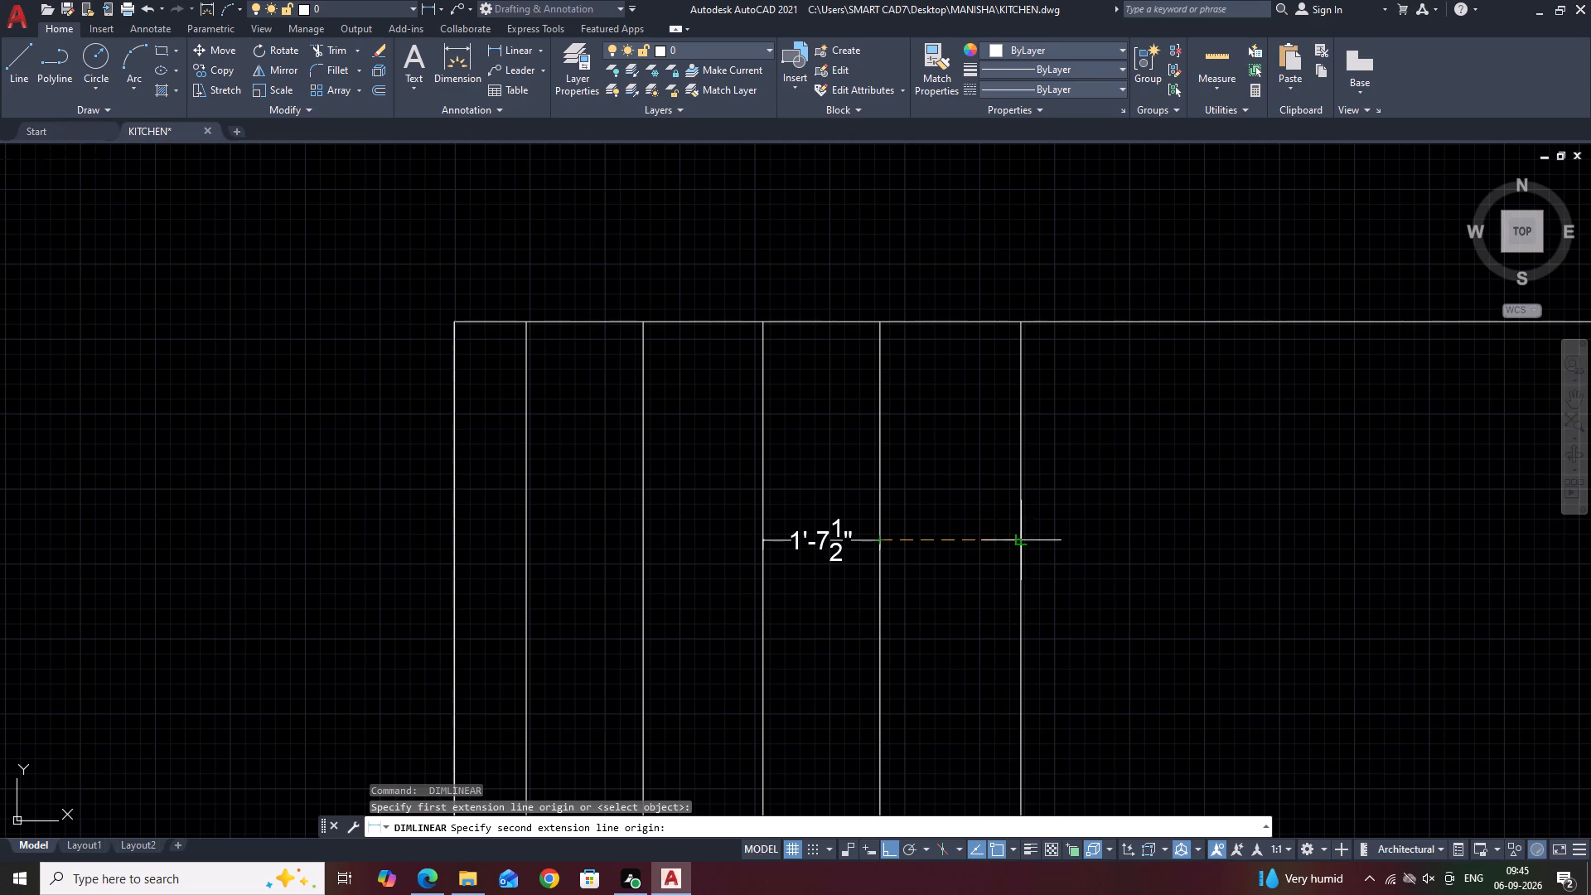
click(1018, 540)
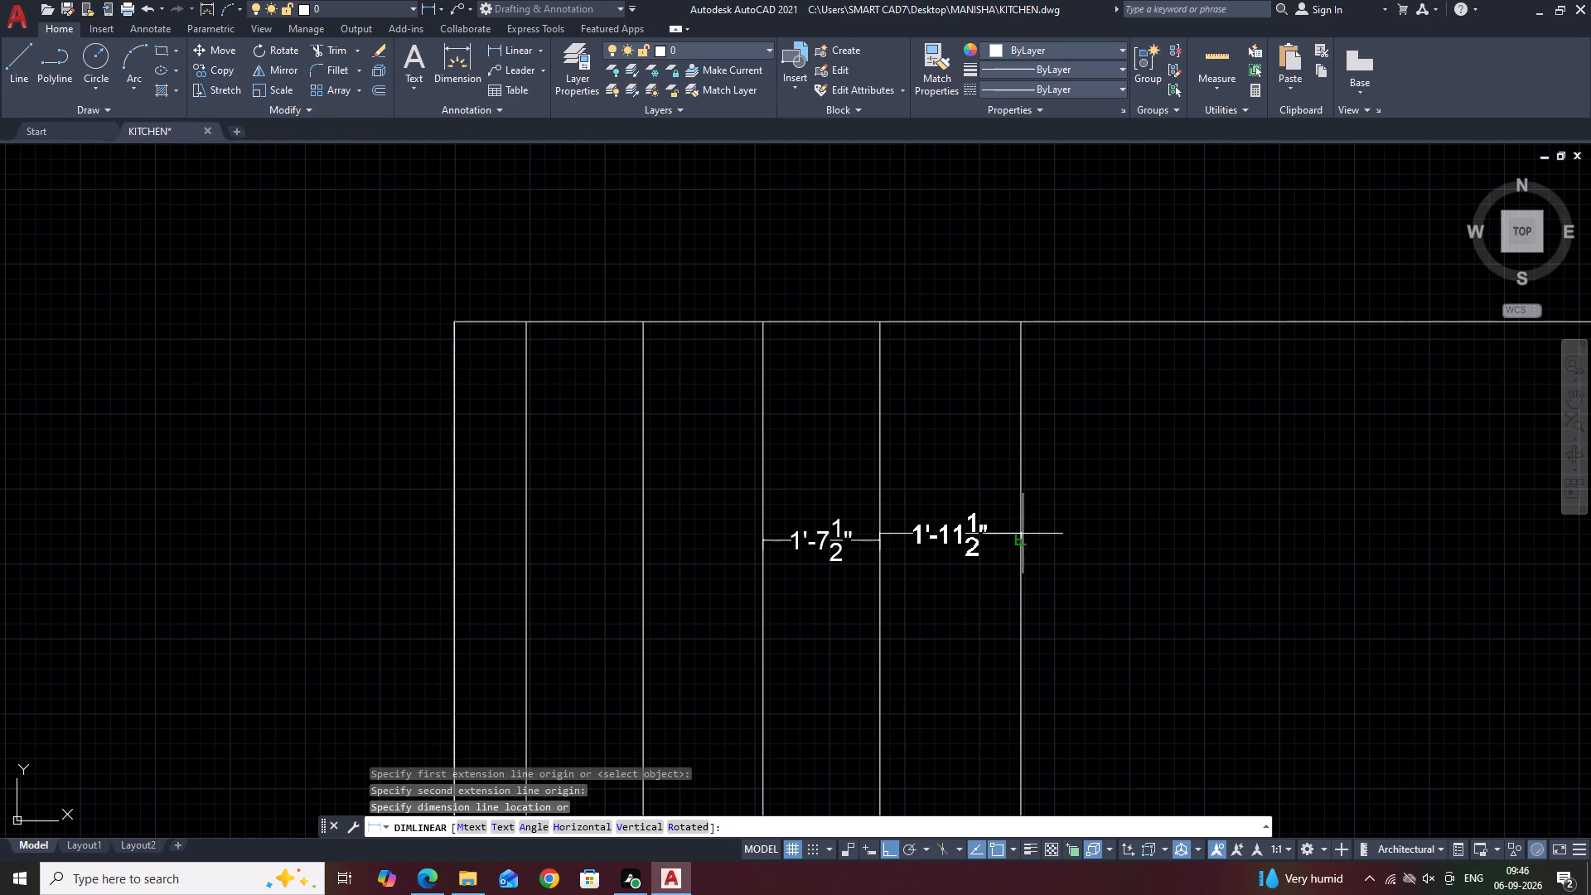
key(Escape)
Delete the fifth interior vertical line.
click(1027, 554)
click(964, 491)
key(Delete)
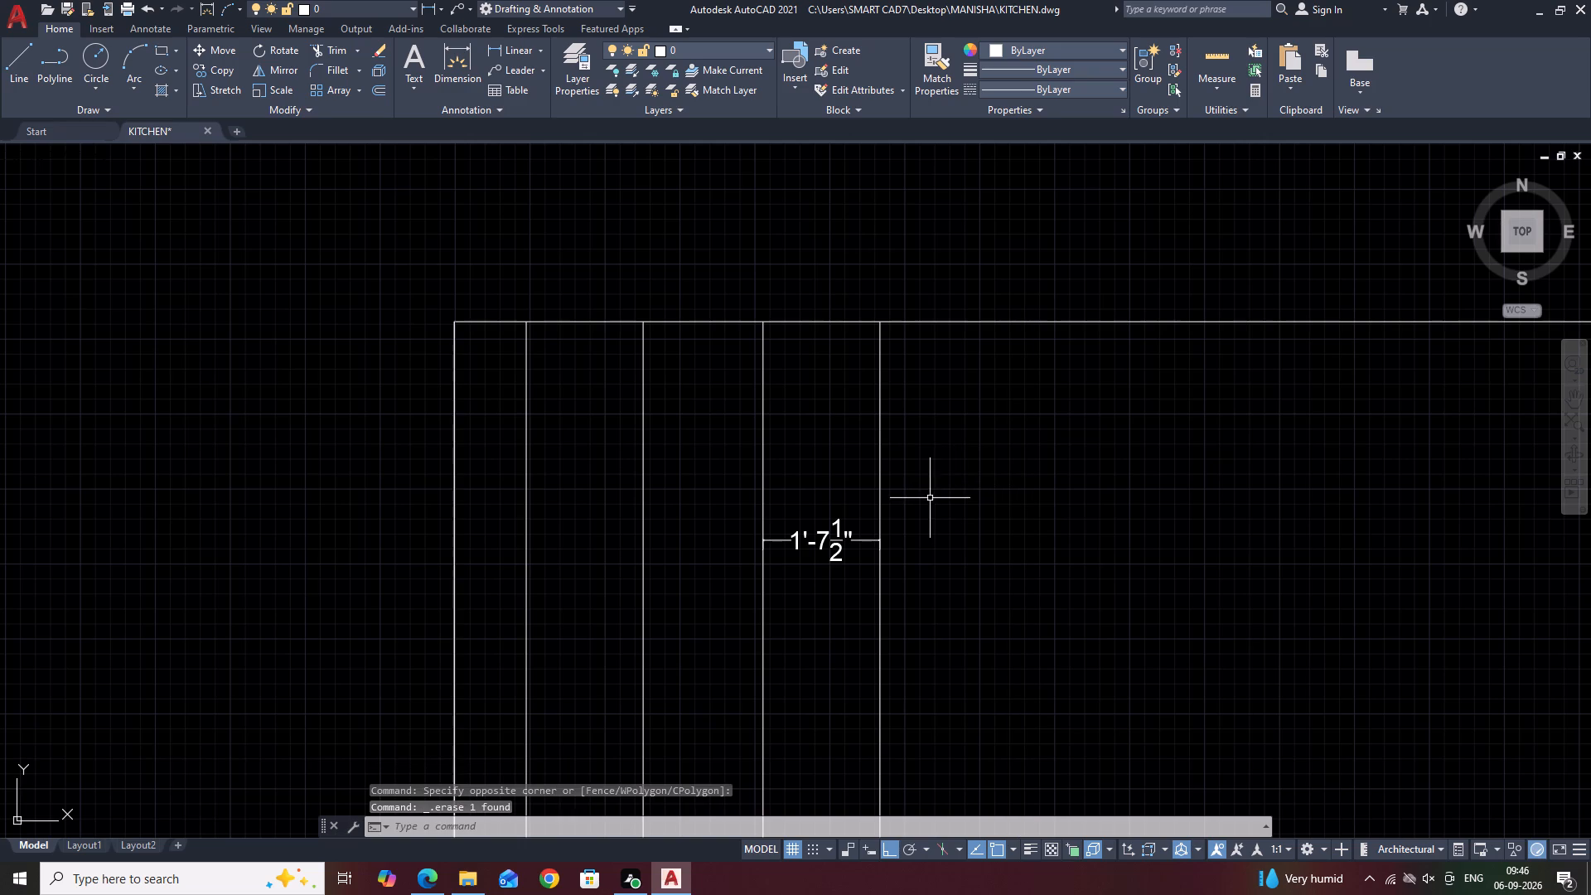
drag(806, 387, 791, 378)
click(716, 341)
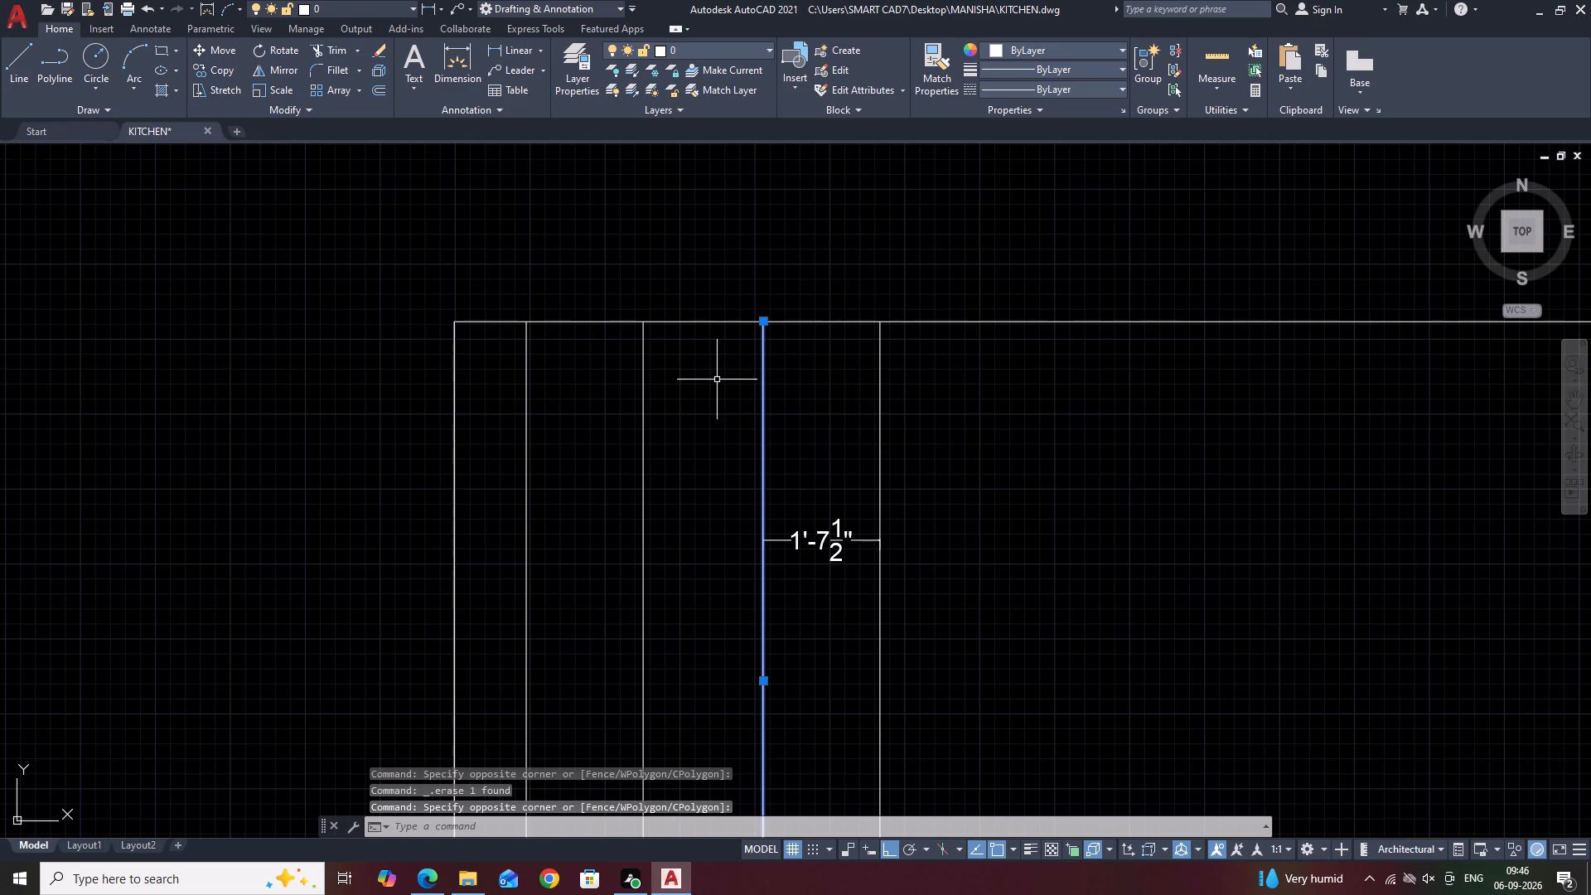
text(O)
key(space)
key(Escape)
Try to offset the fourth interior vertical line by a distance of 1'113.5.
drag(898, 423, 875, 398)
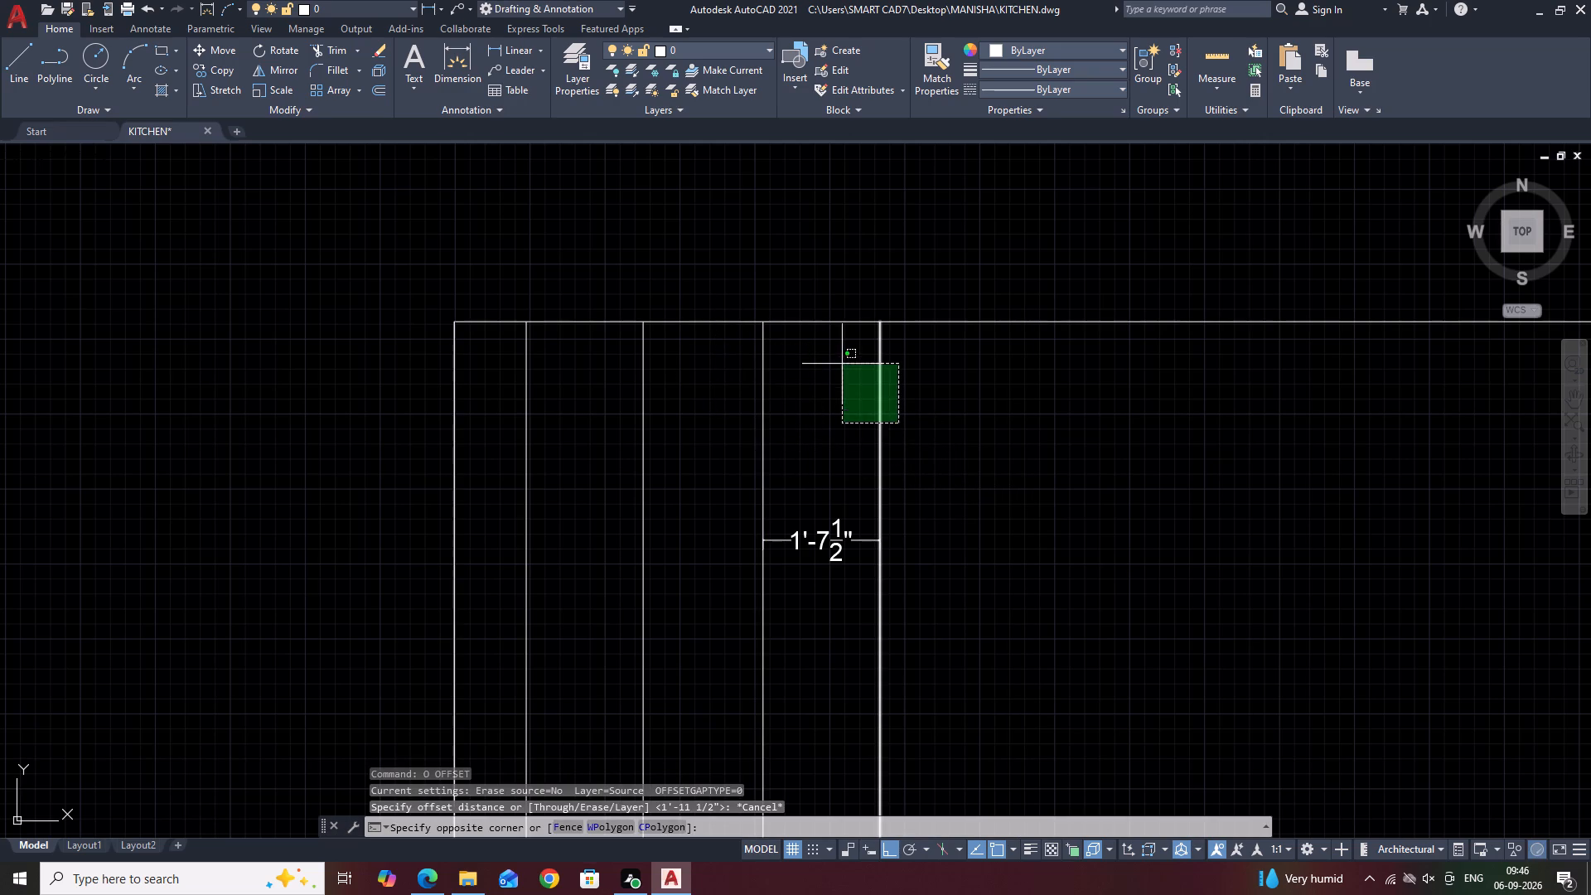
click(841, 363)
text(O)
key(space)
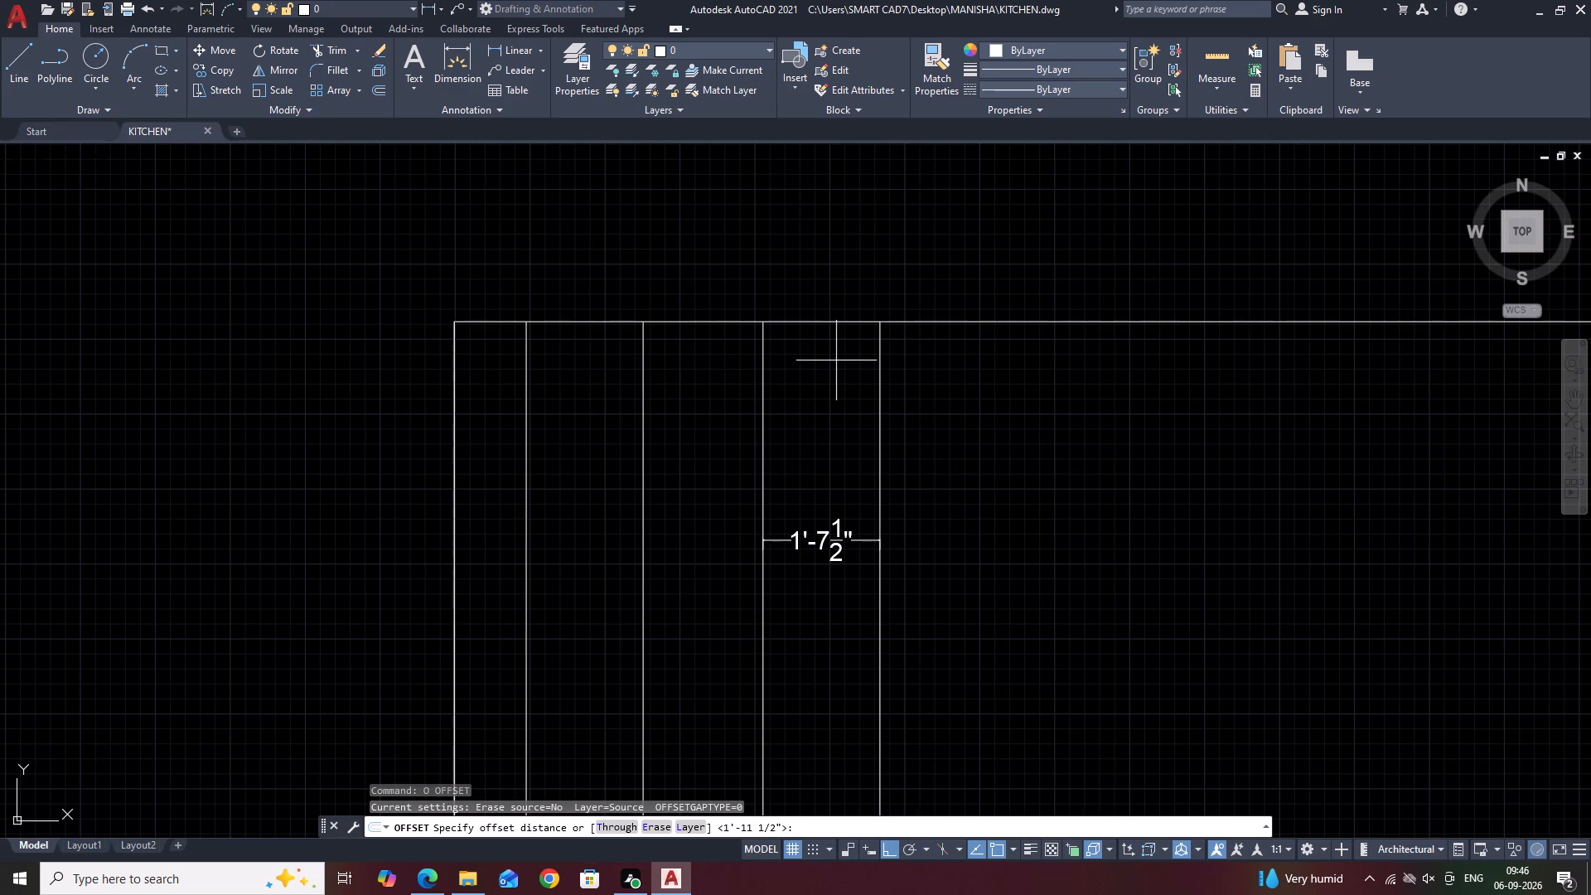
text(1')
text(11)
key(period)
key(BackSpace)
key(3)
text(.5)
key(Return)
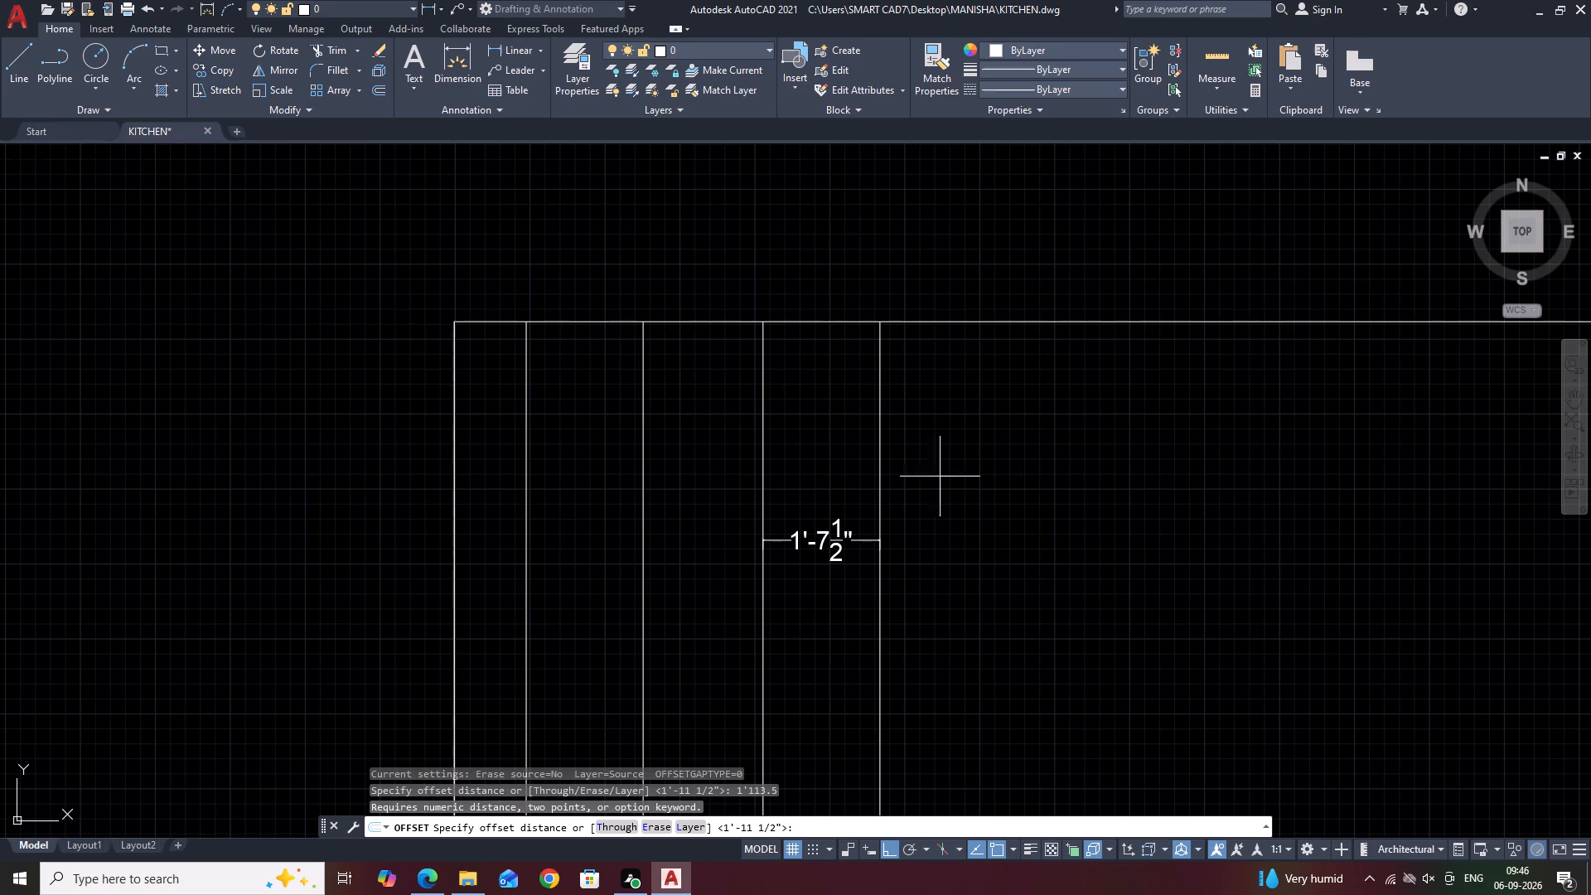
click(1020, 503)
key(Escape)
Offset the third interior vertical line 3'7.5" to the right.
click(782, 390)
click(752, 365)
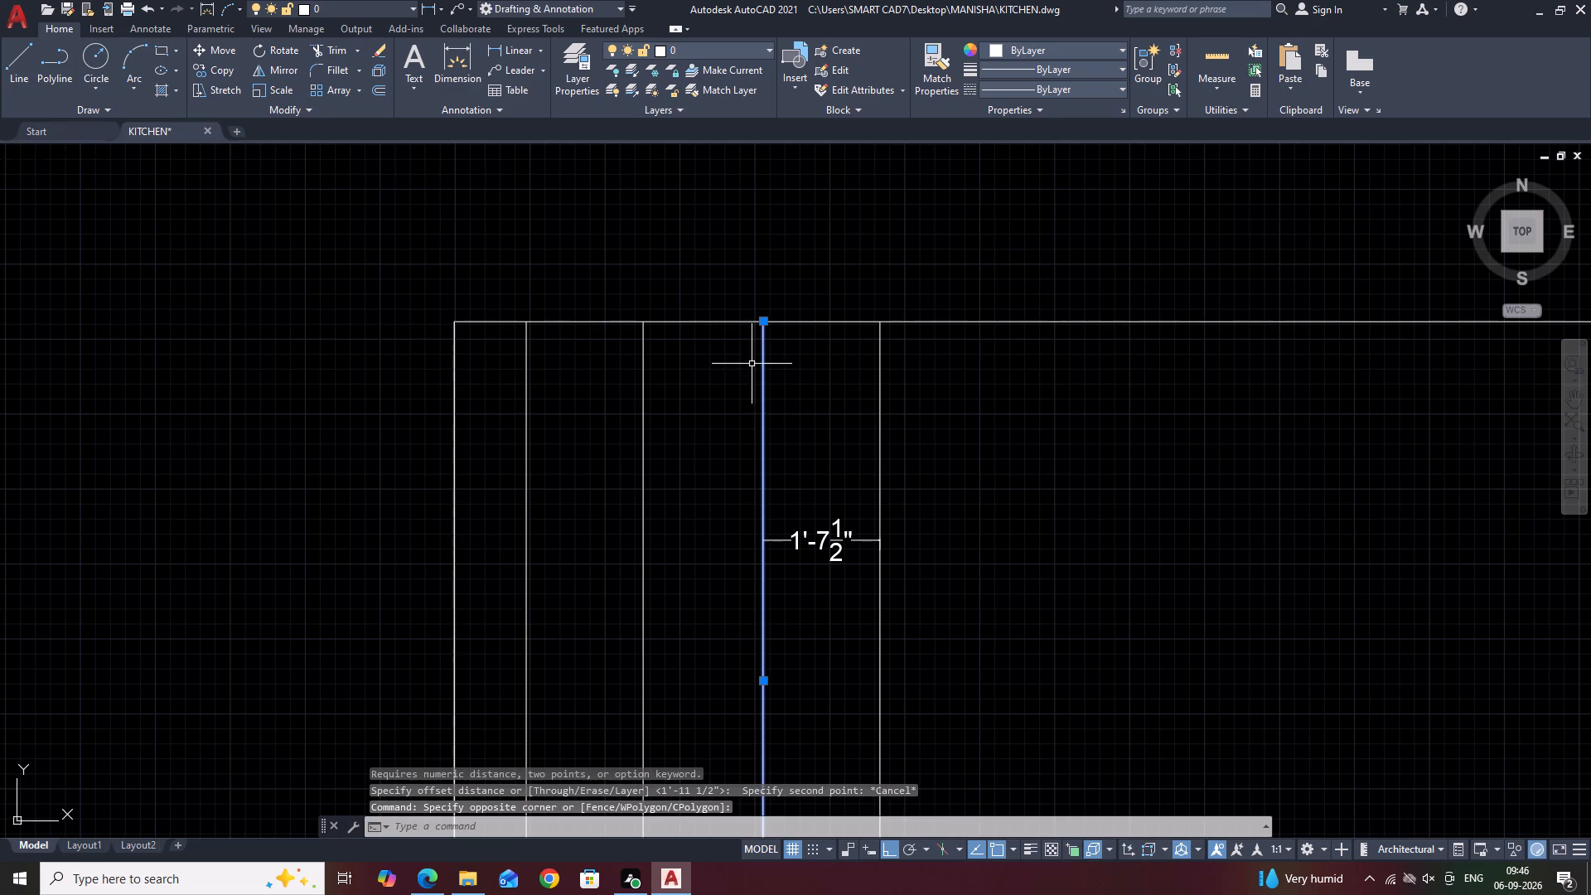
middle_drag(1027, 452, 953, 474)
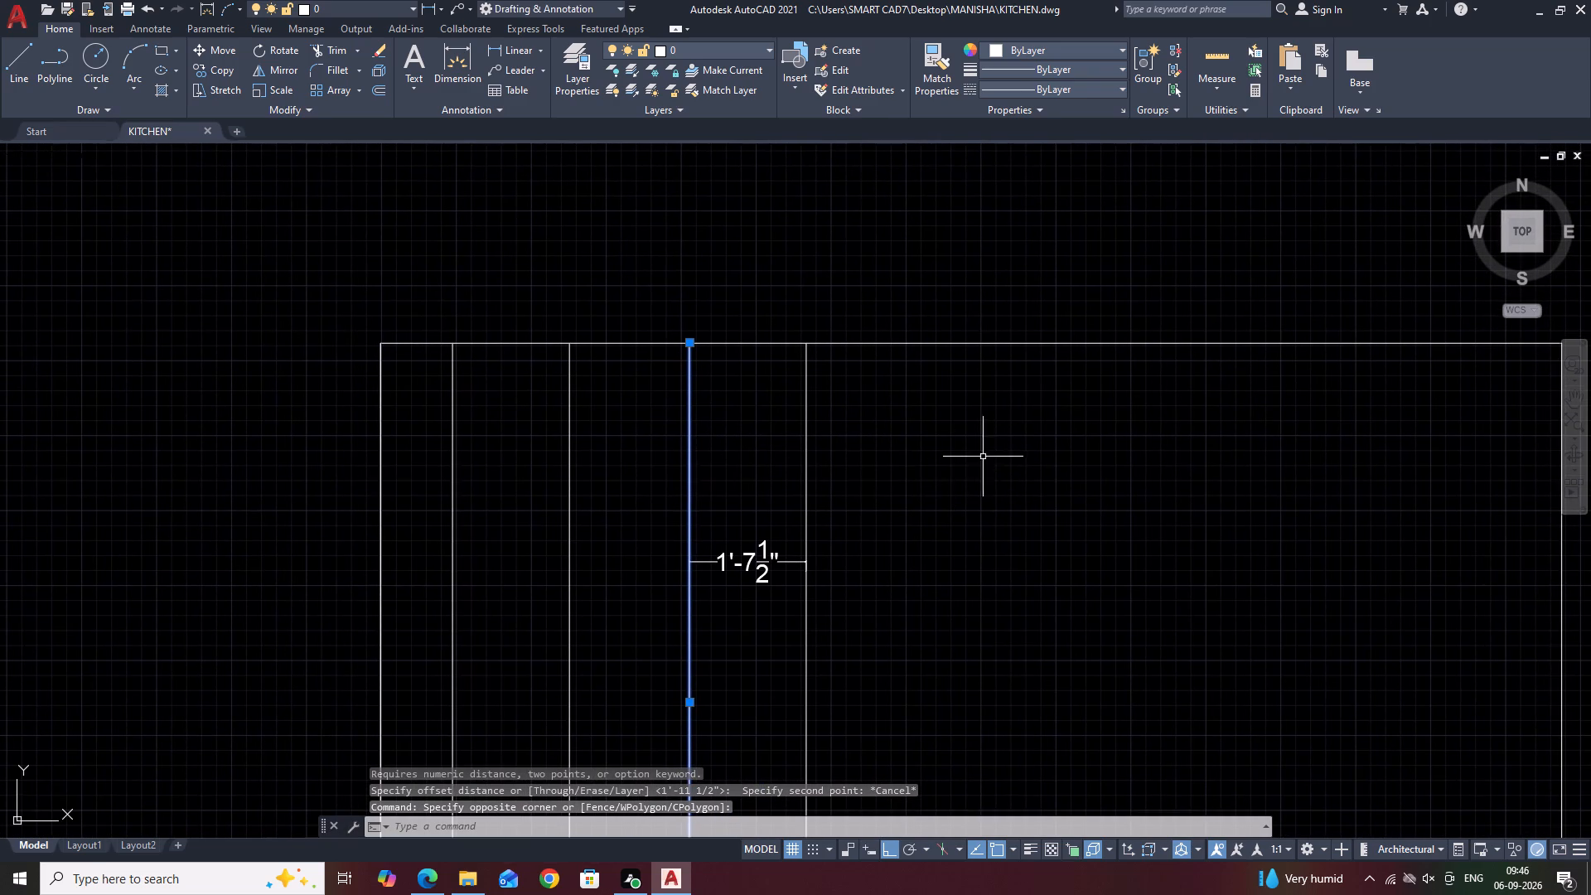
text(O)
key(space)
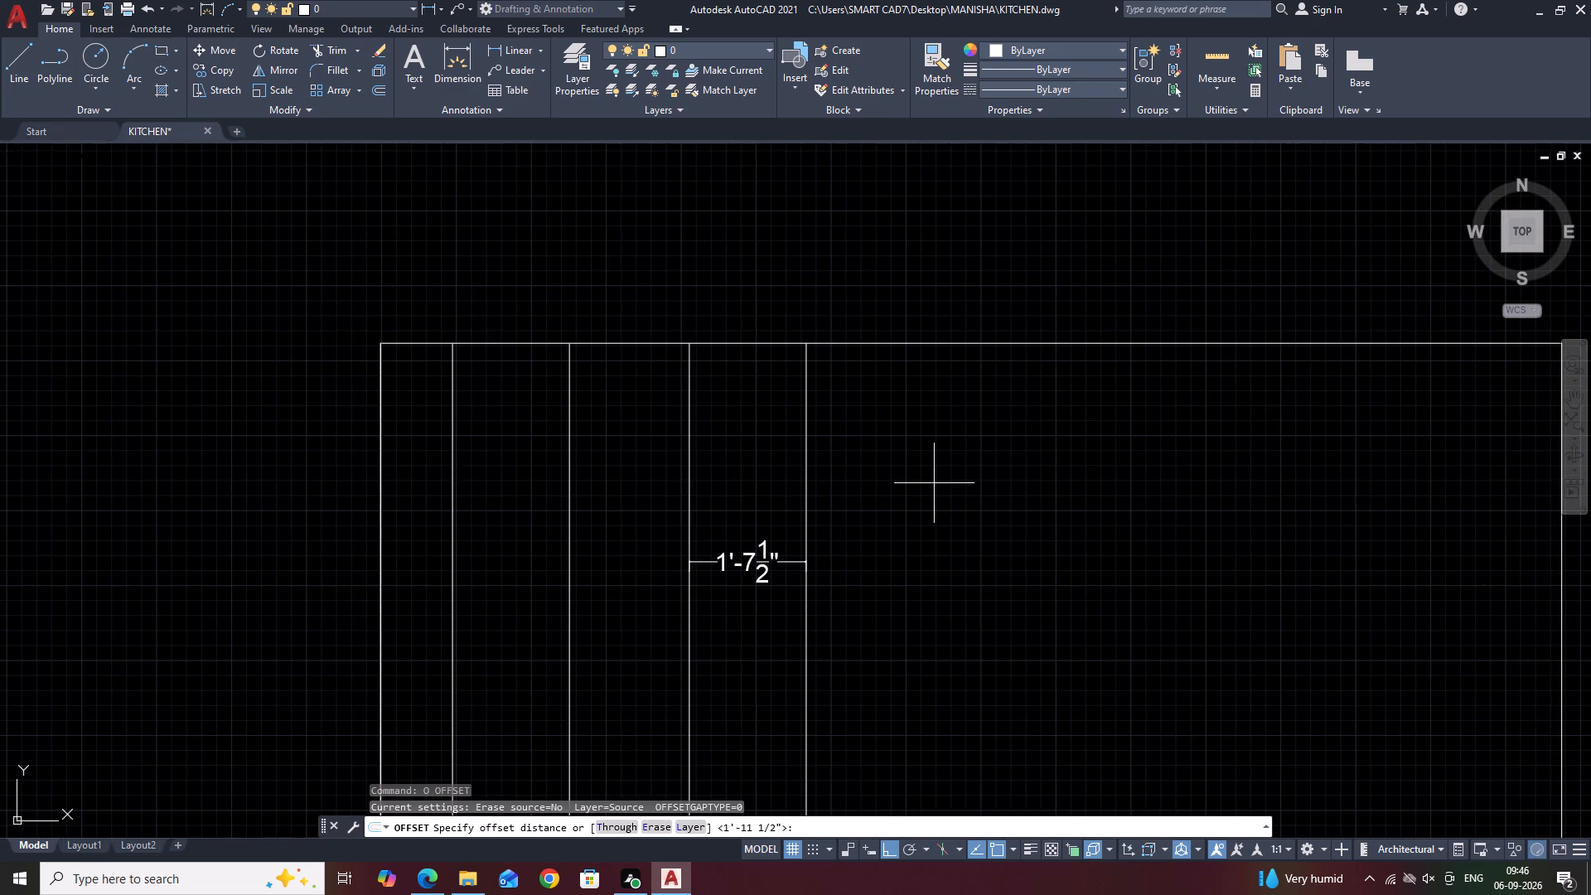
key(3)
text('7)
text(.5)
key(Return)
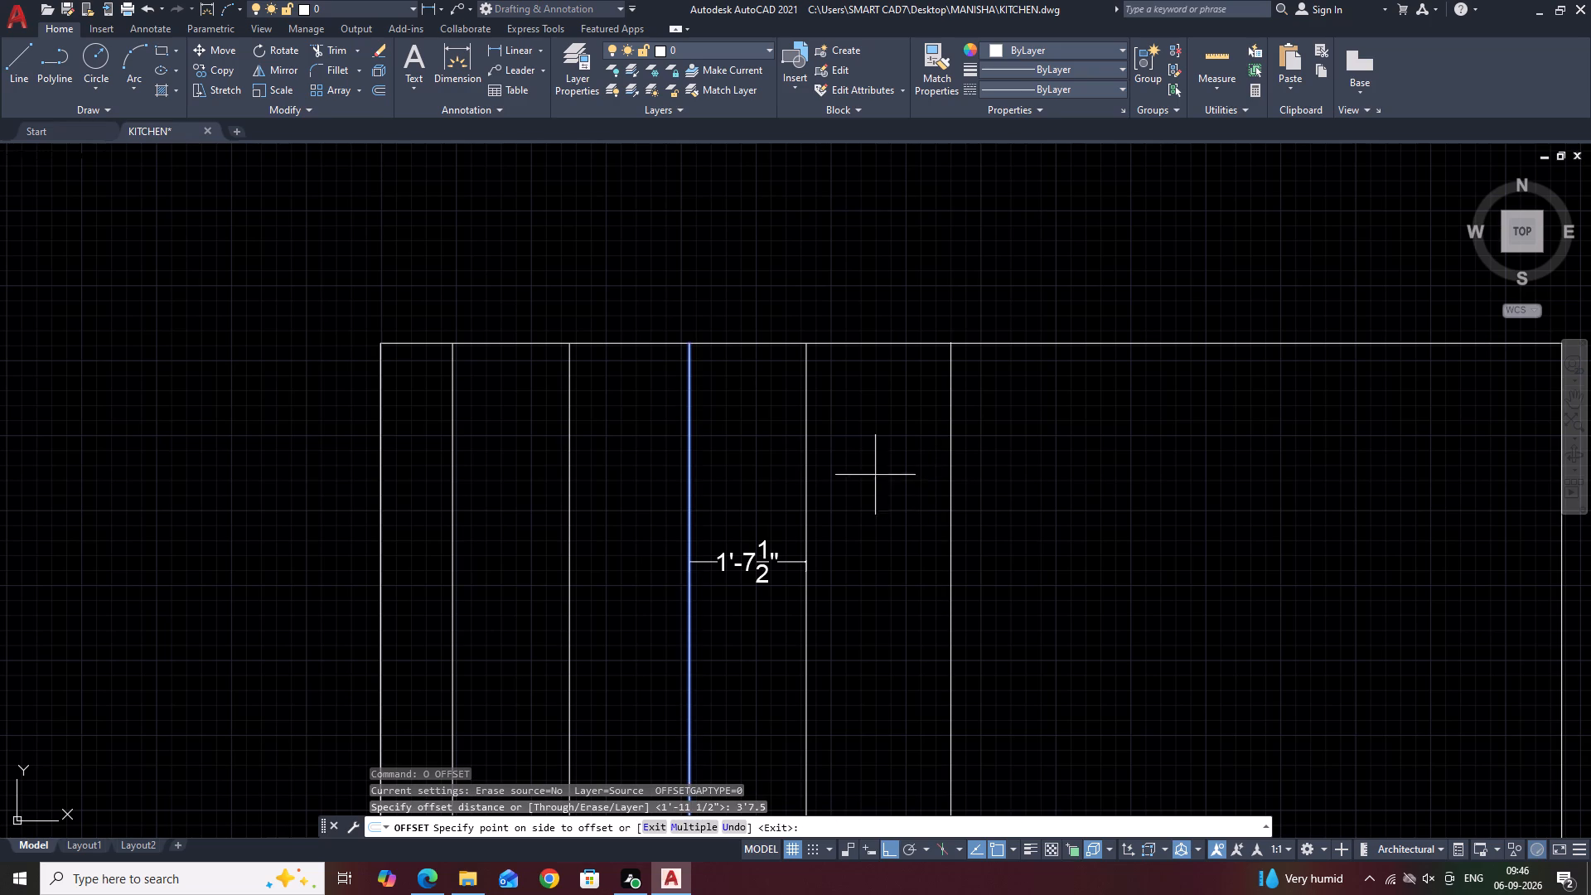
click(974, 515)
key(Escape)
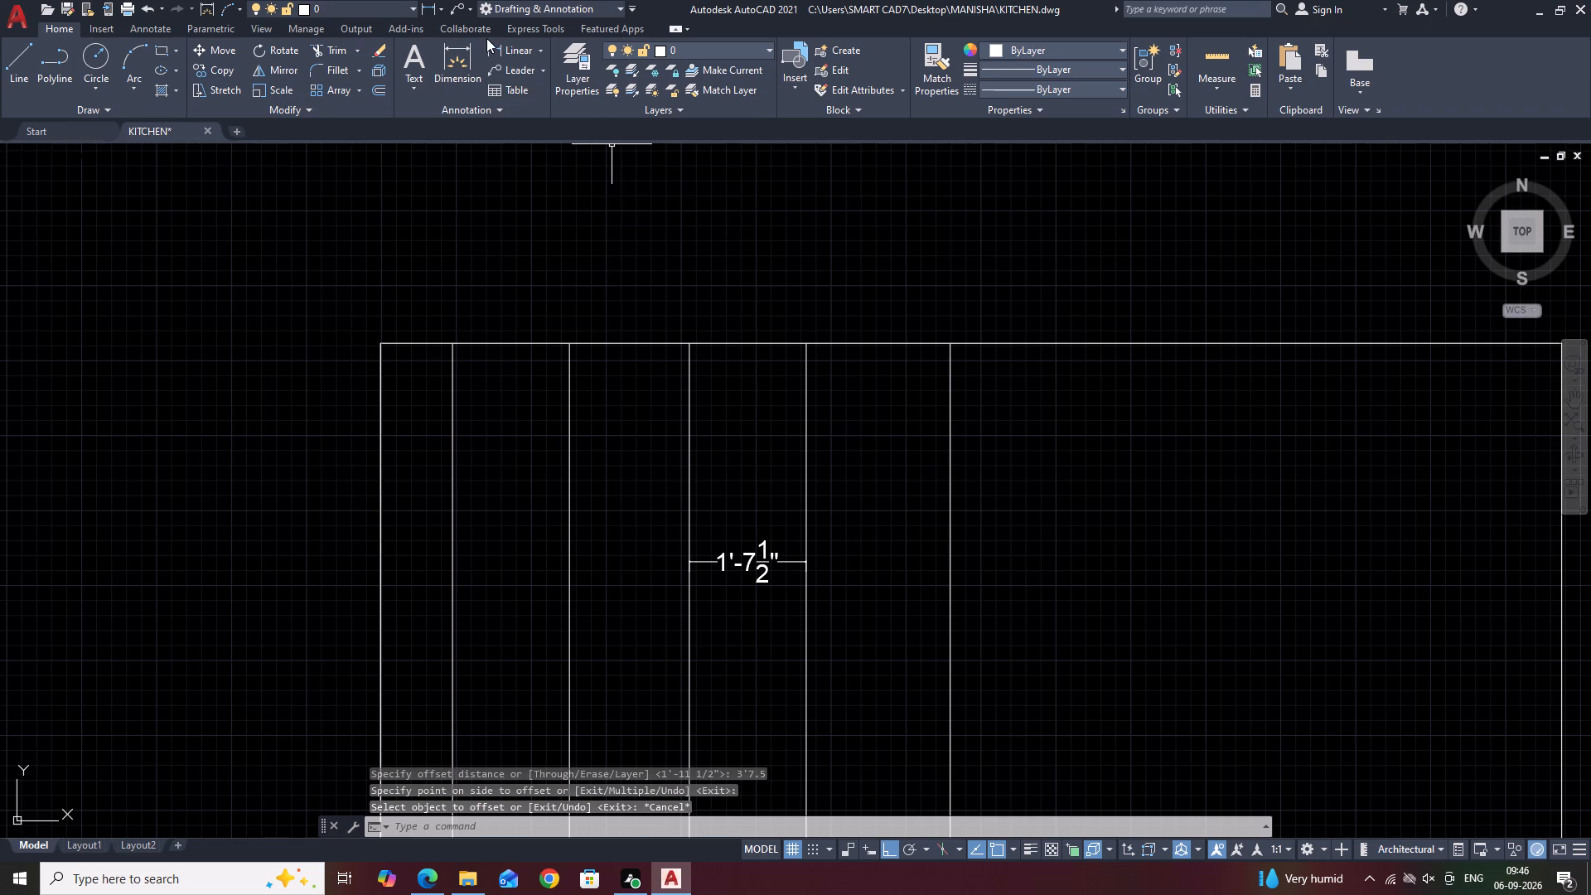
Add a linear dimension between the third and fifth interior vertical lines, just below the room's top edge.
click(491, 41)
click(507, 51)
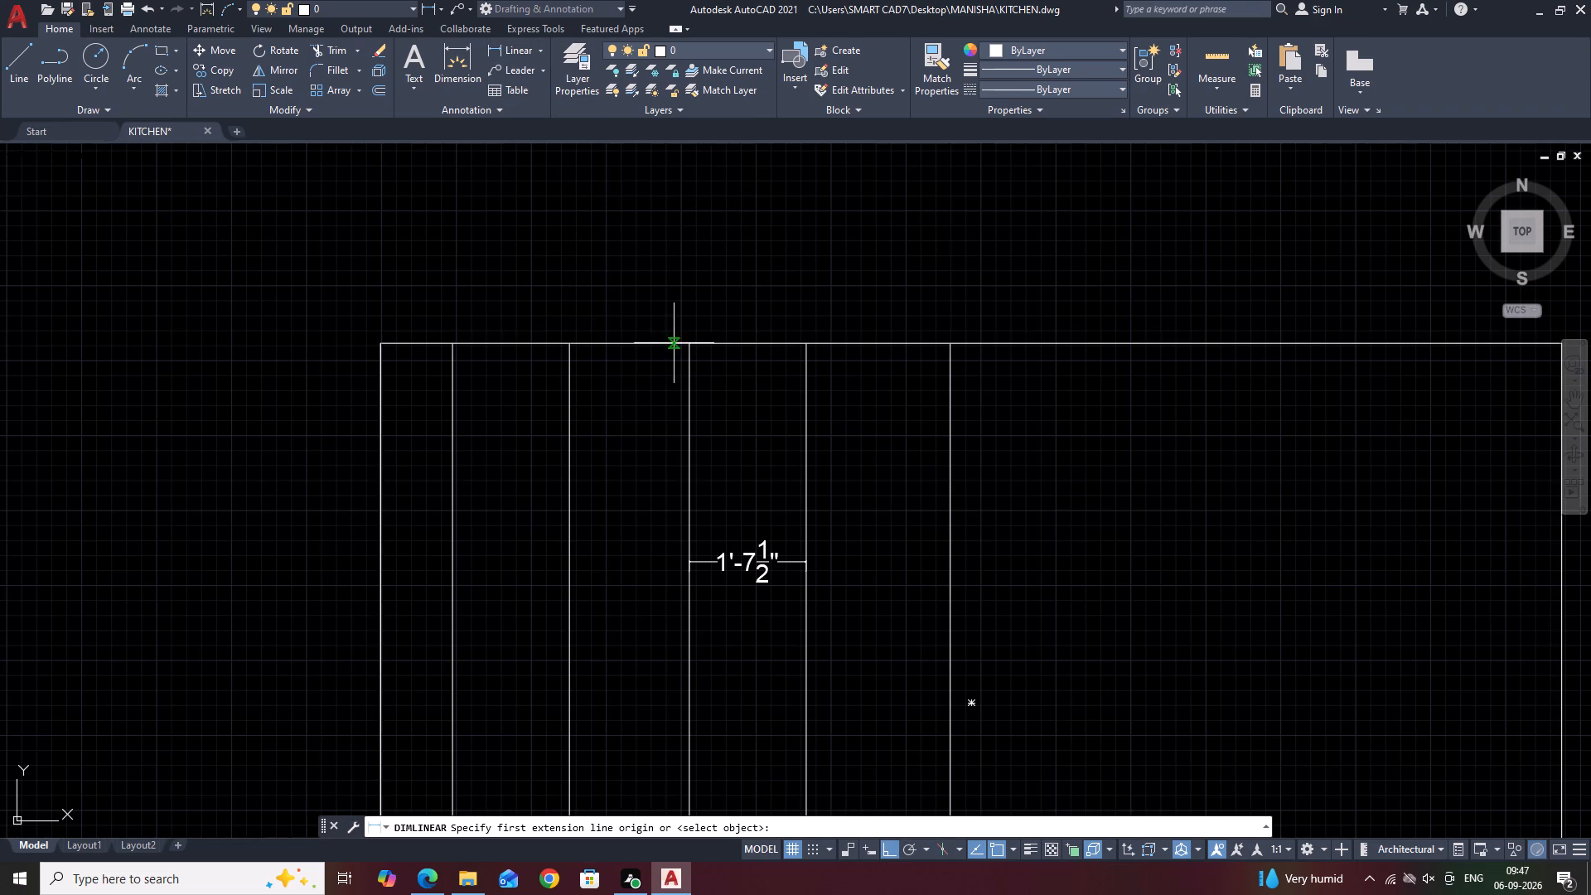
click(694, 341)
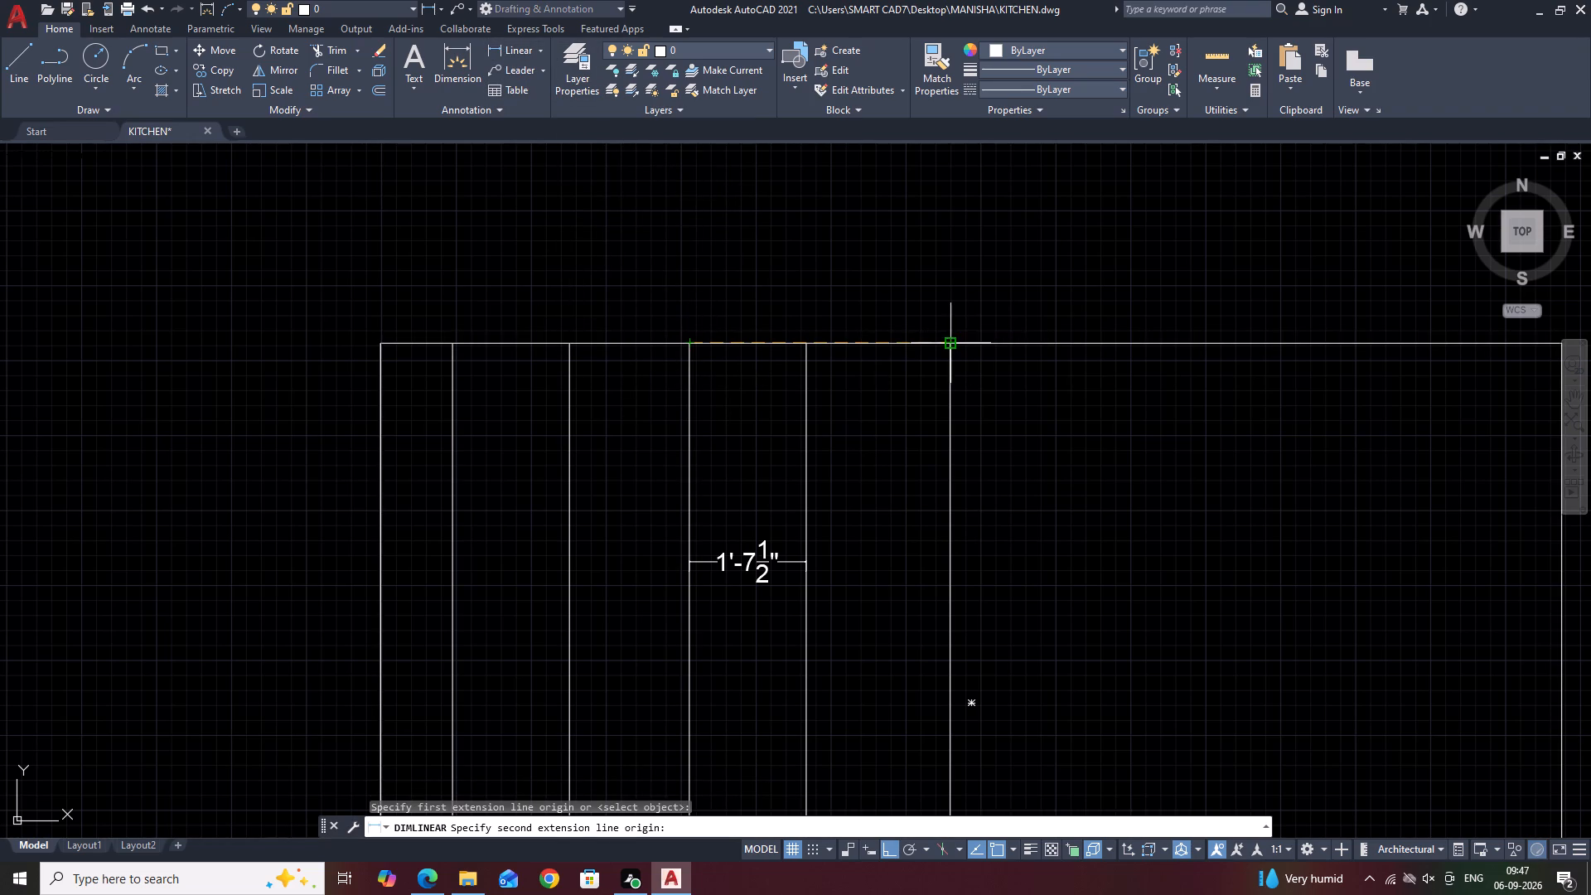
click(952, 342)
scroll(935, 354, up, 2)
click(936, 382)
scroll(933, 376, down, 3)
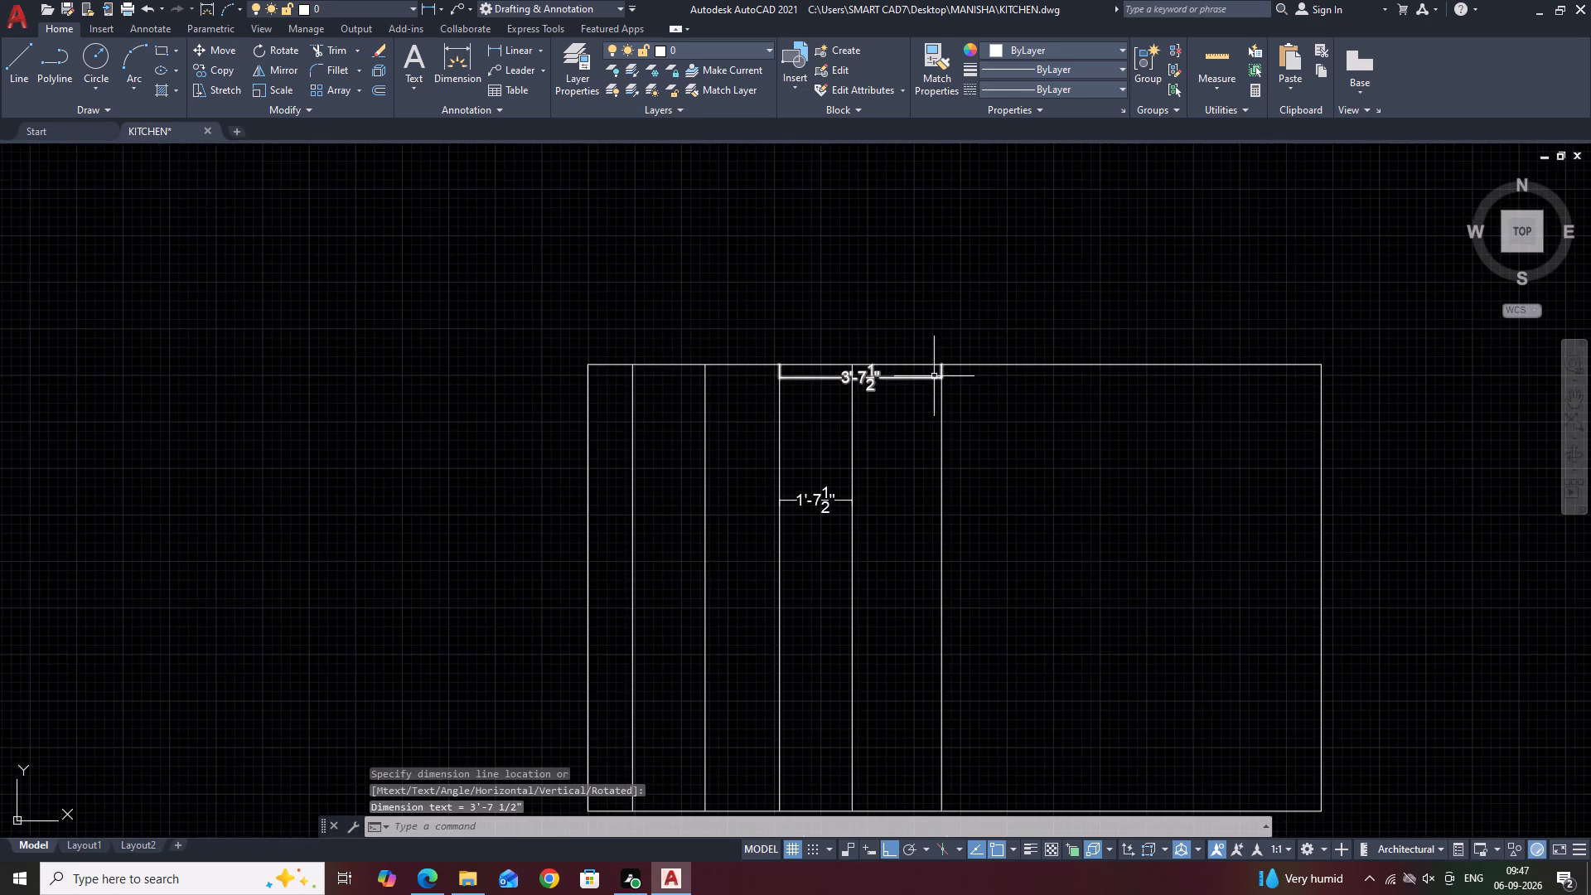
Check the distance between the fourth and fifth interior vertical lines with a linear dimension, without placing it.
middle_drag(1102, 467, 1061, 385)
click(525, 56)
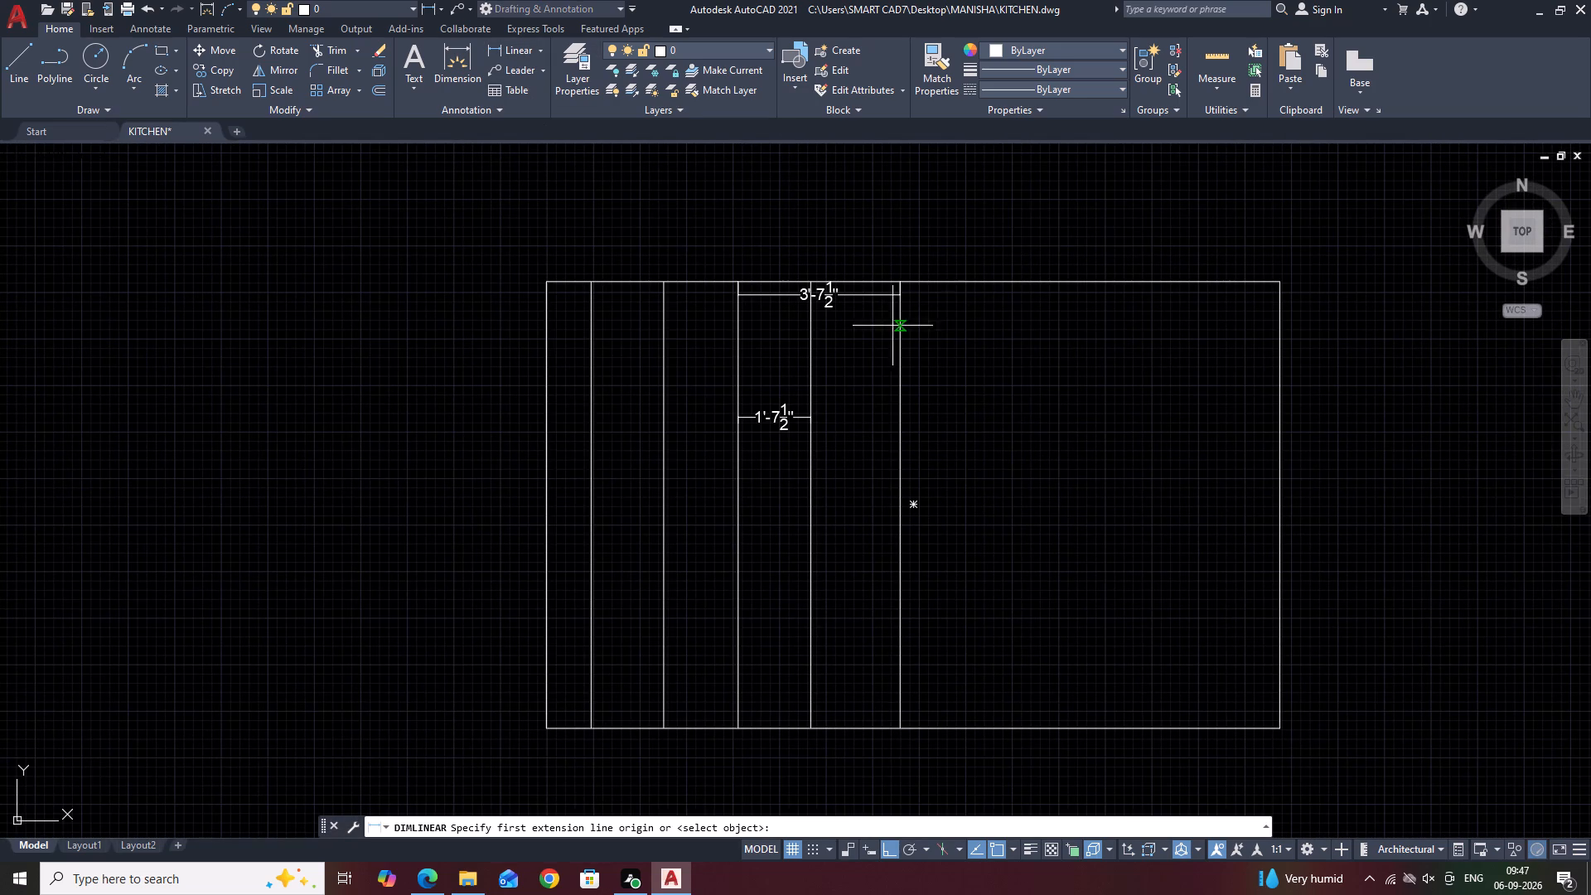
click(813, 385)
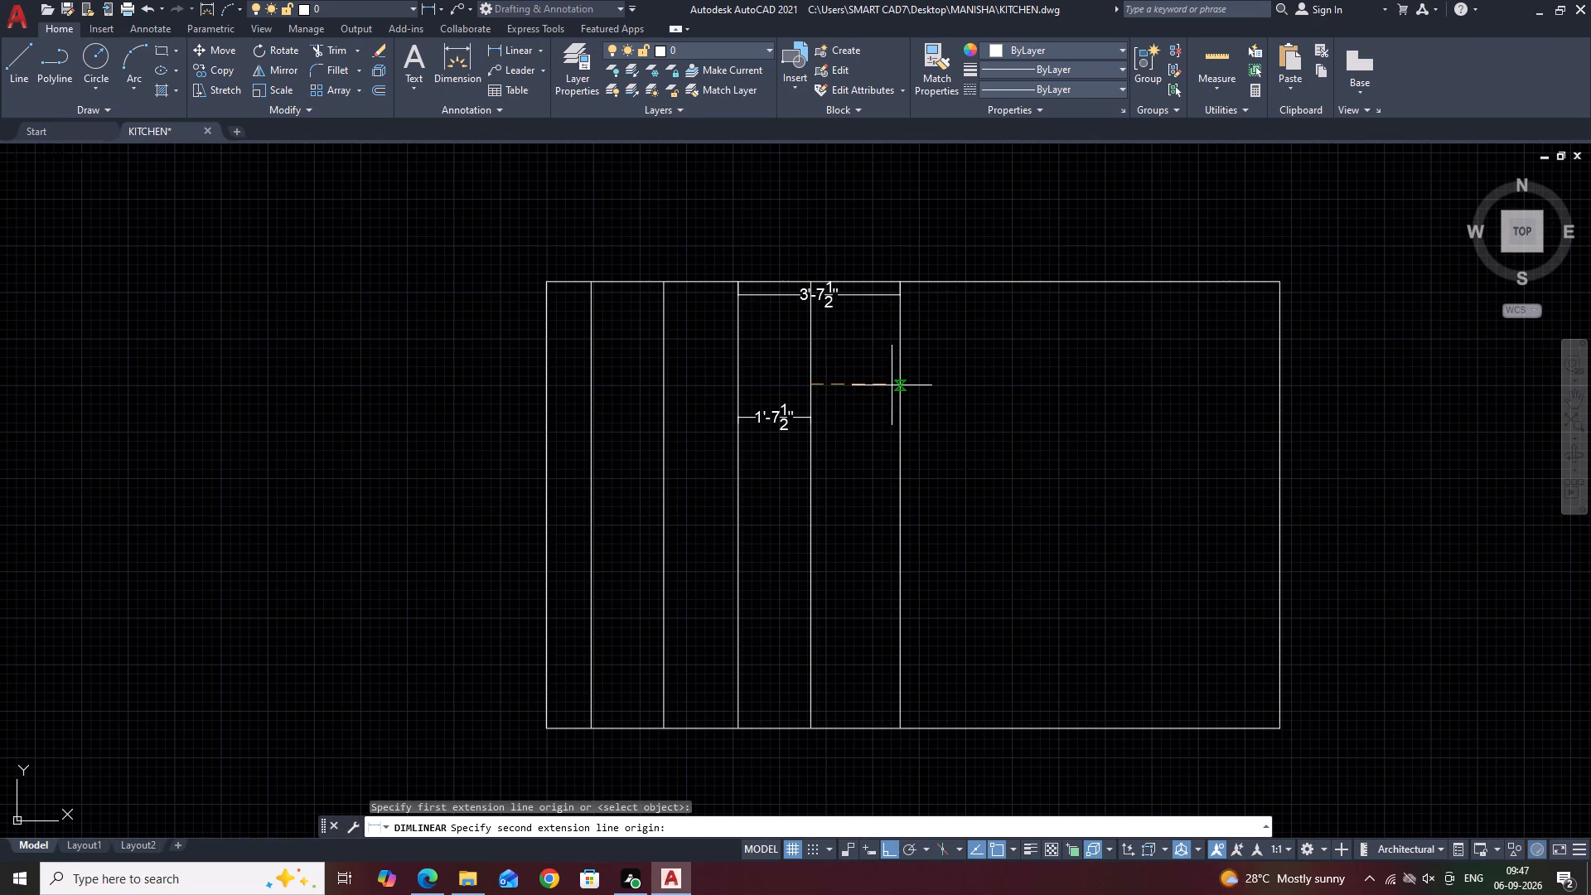
click(897, 387)
scroll(889, 384, up, 2)
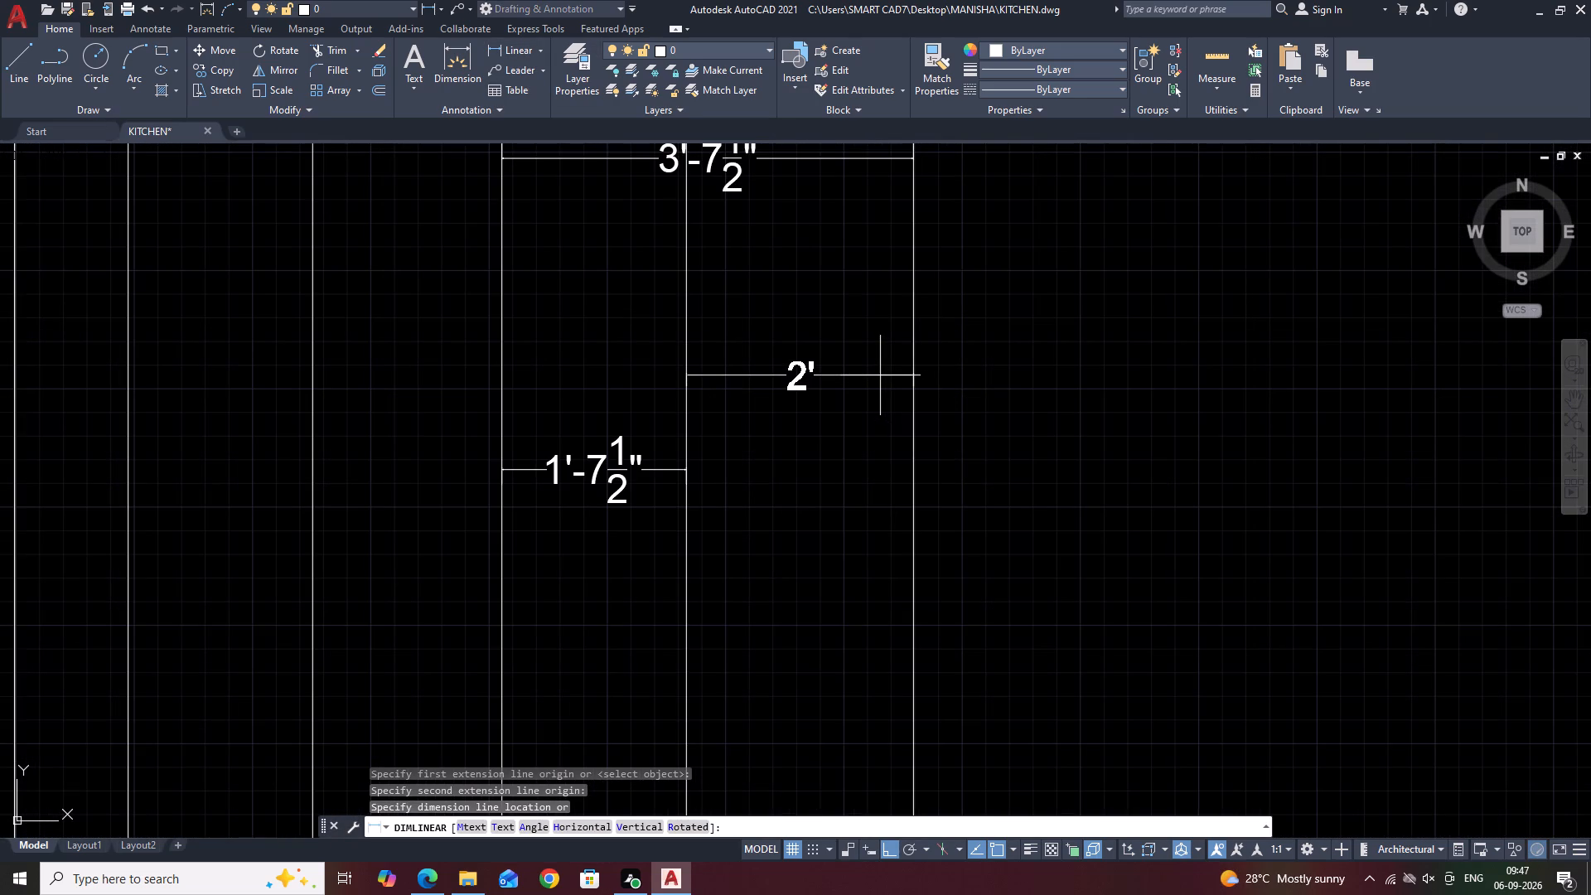
key(Escape)
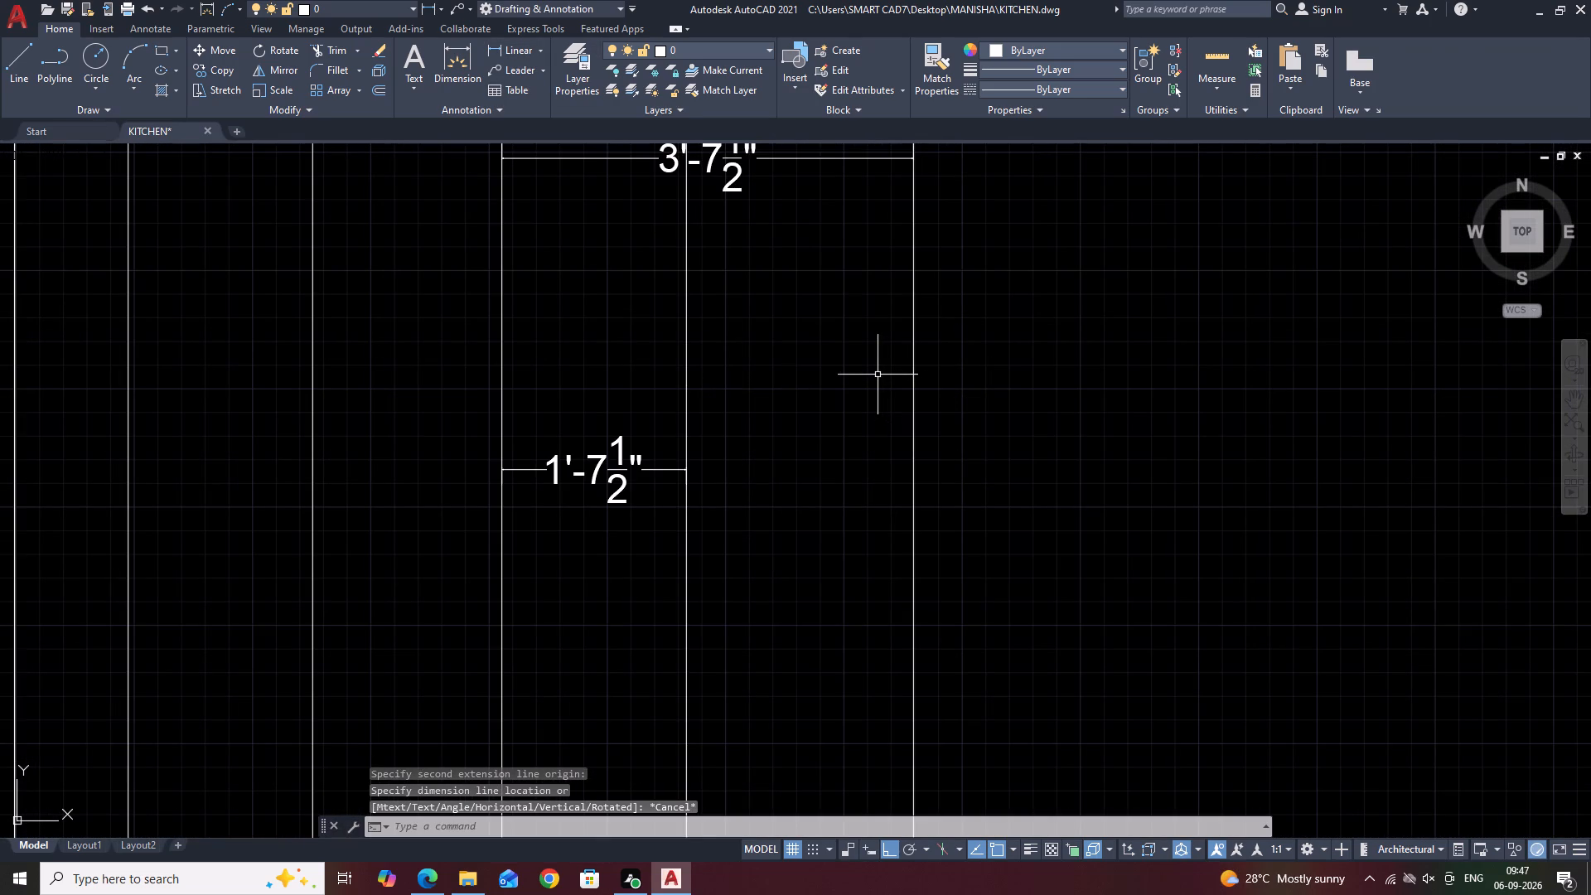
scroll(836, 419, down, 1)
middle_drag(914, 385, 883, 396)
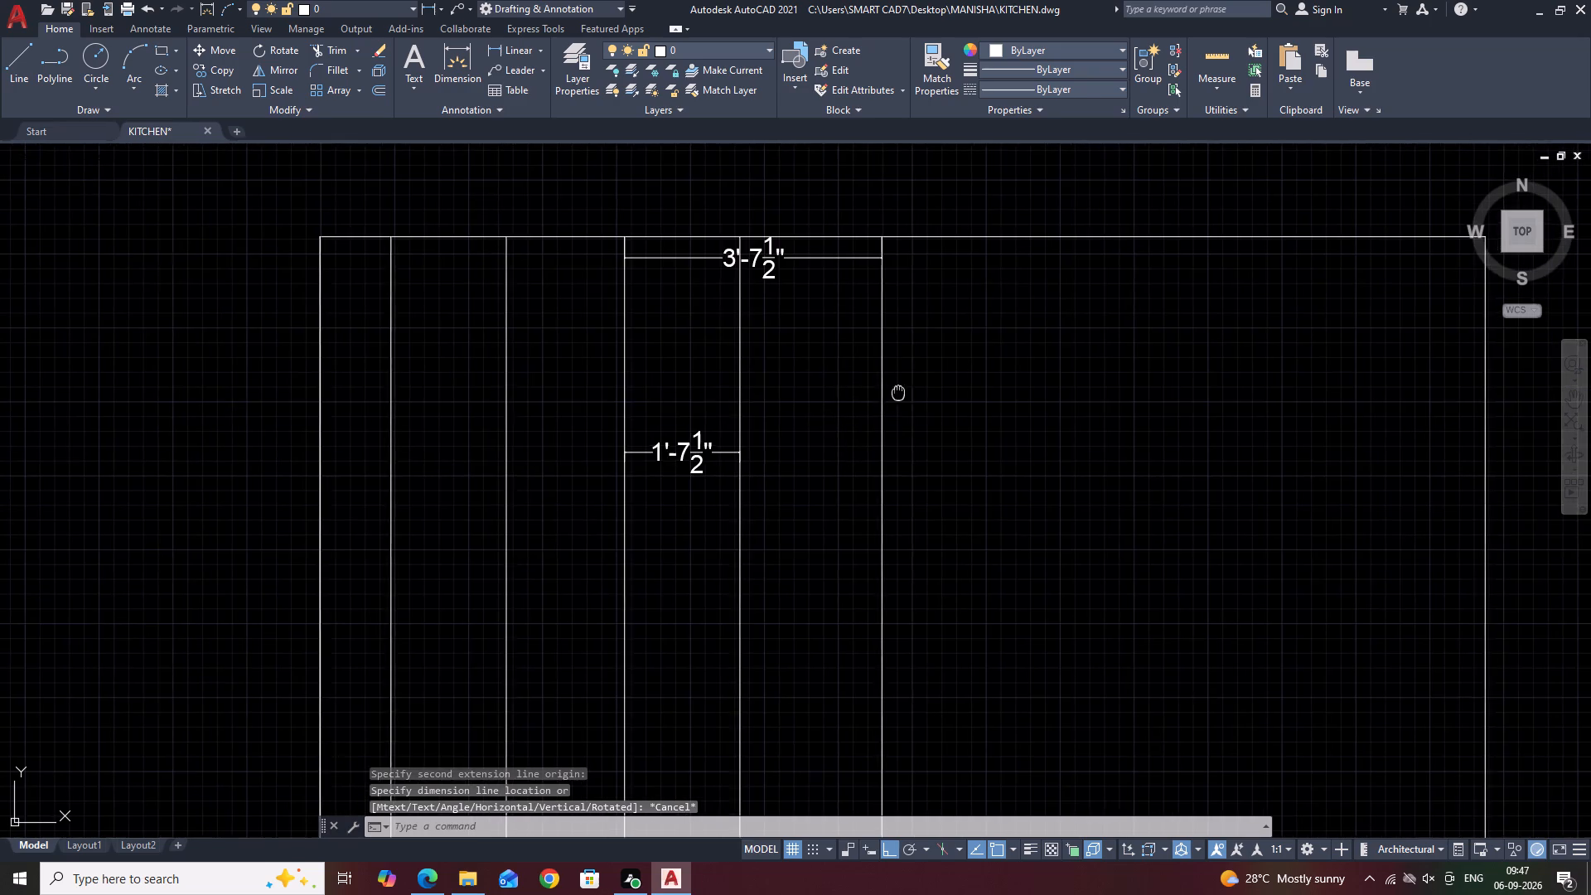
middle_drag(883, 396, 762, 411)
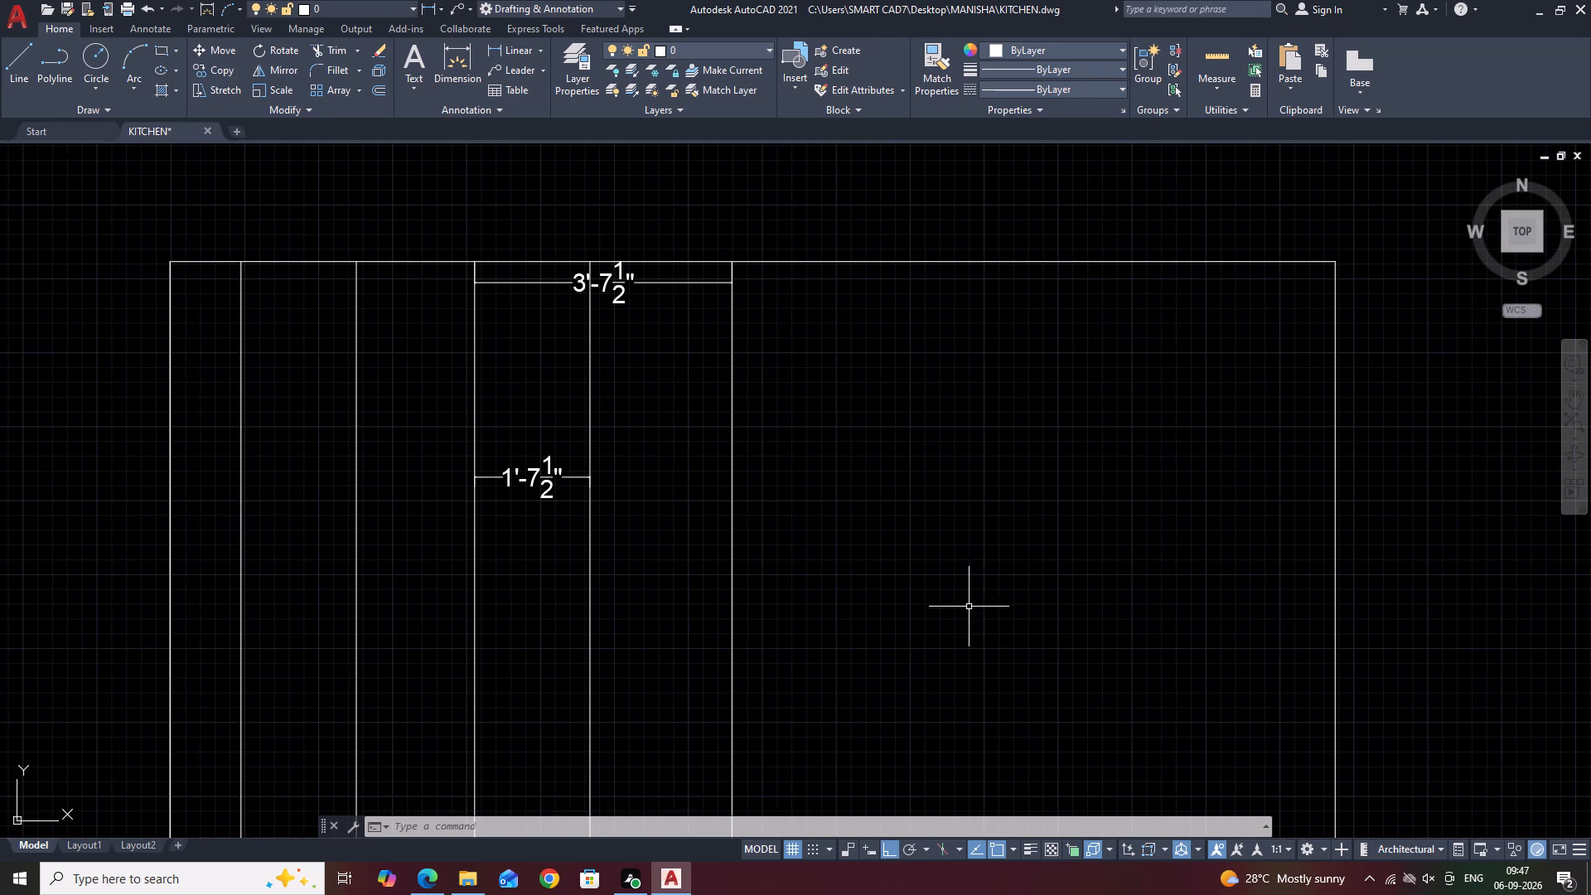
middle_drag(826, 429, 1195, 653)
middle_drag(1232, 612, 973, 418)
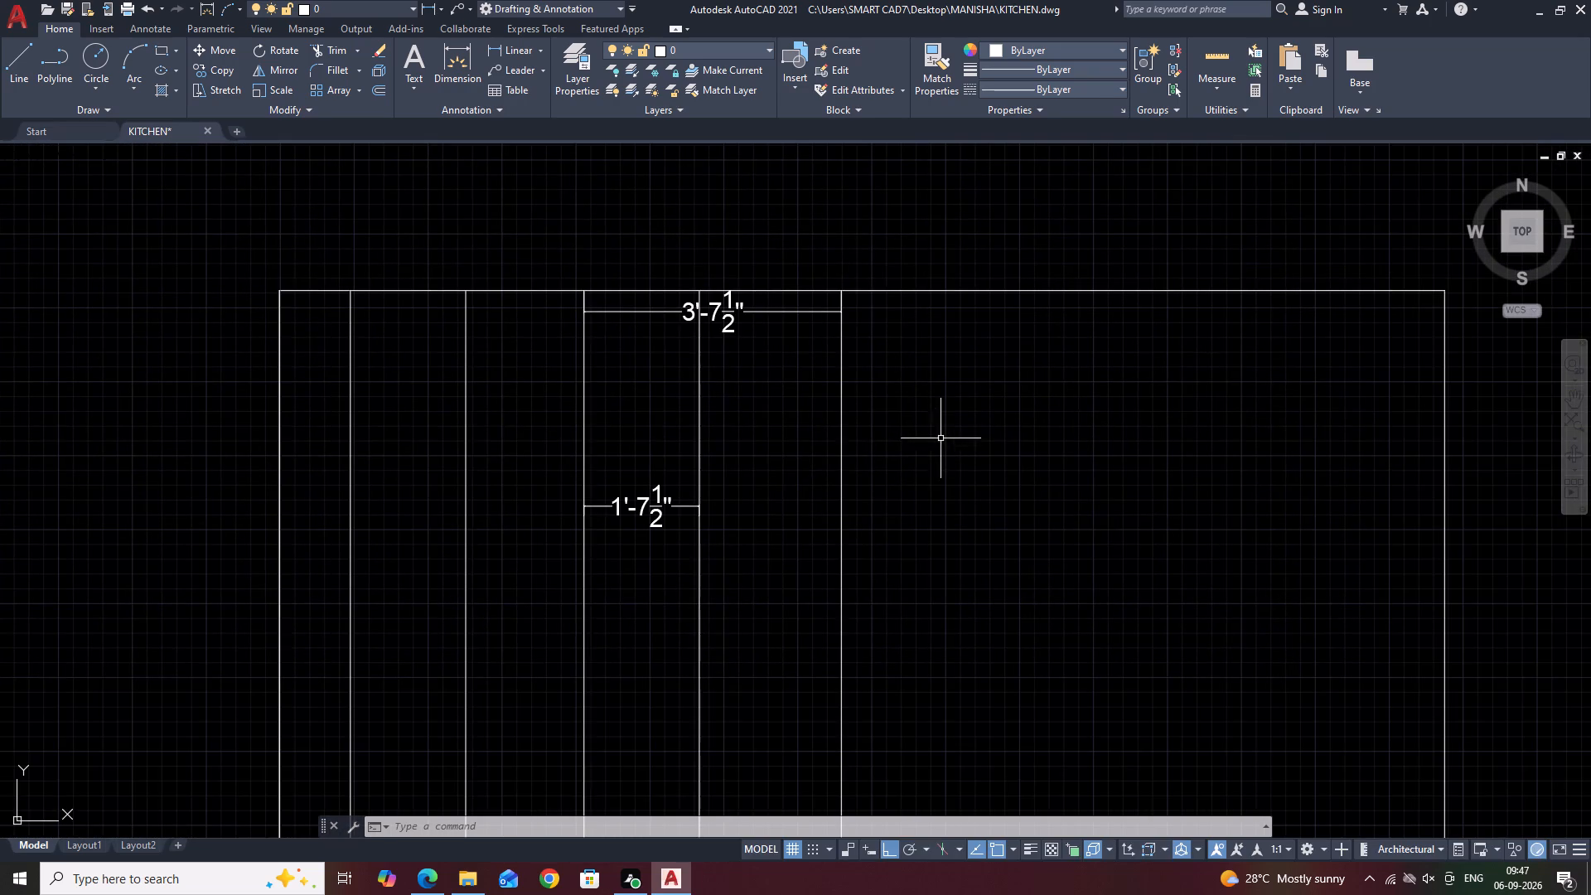
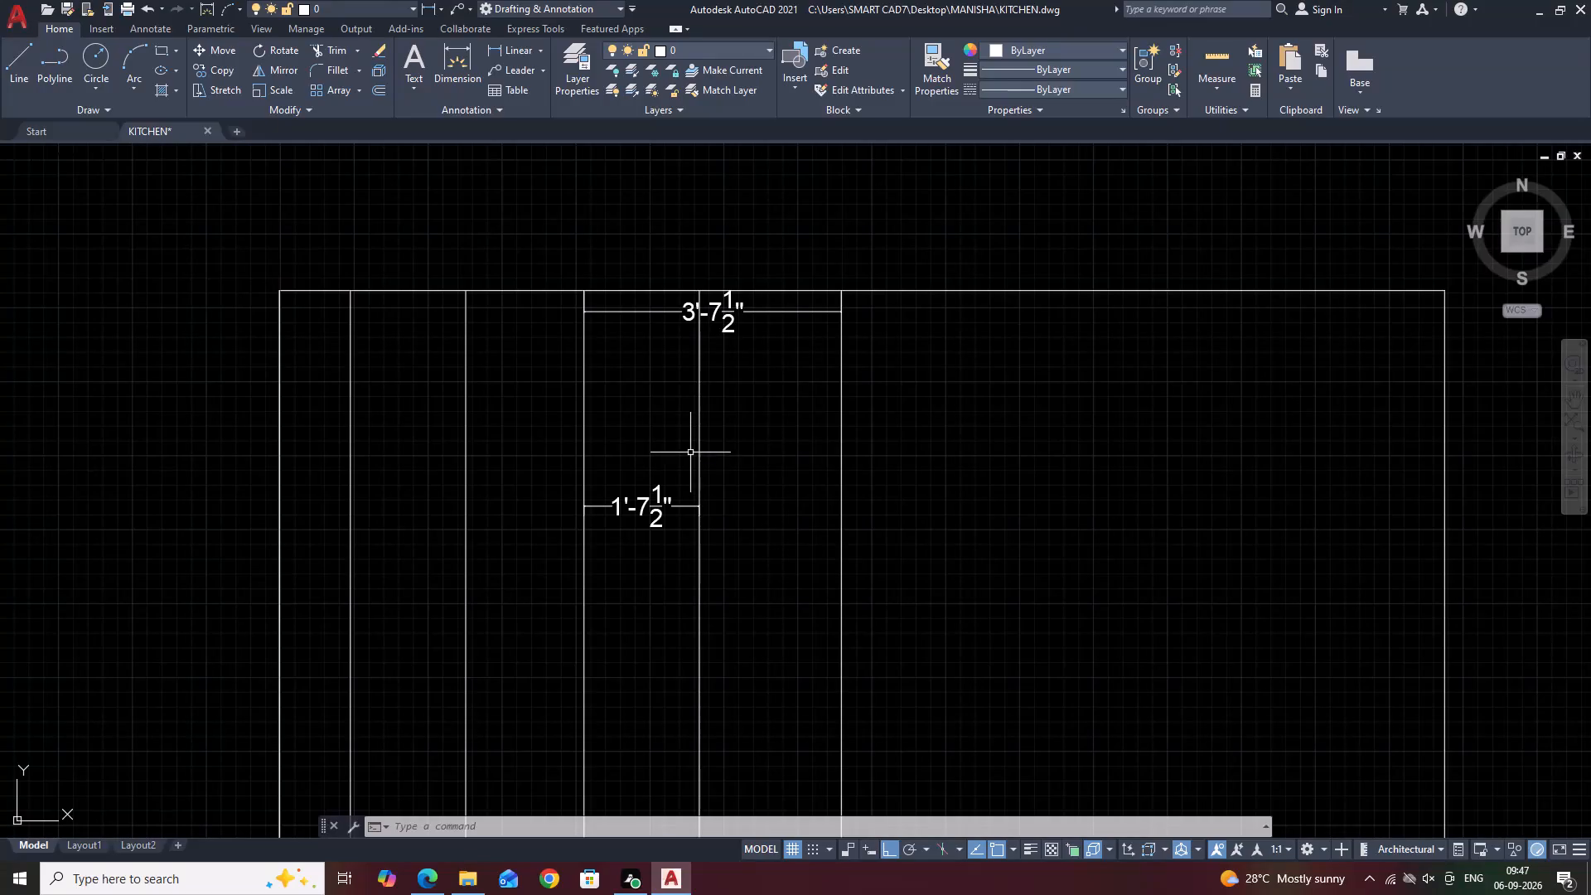
Offset the fifth interior vertical line 3'11.5" to the right.
drag(920, 500, 873, 475)
click(780, 382)
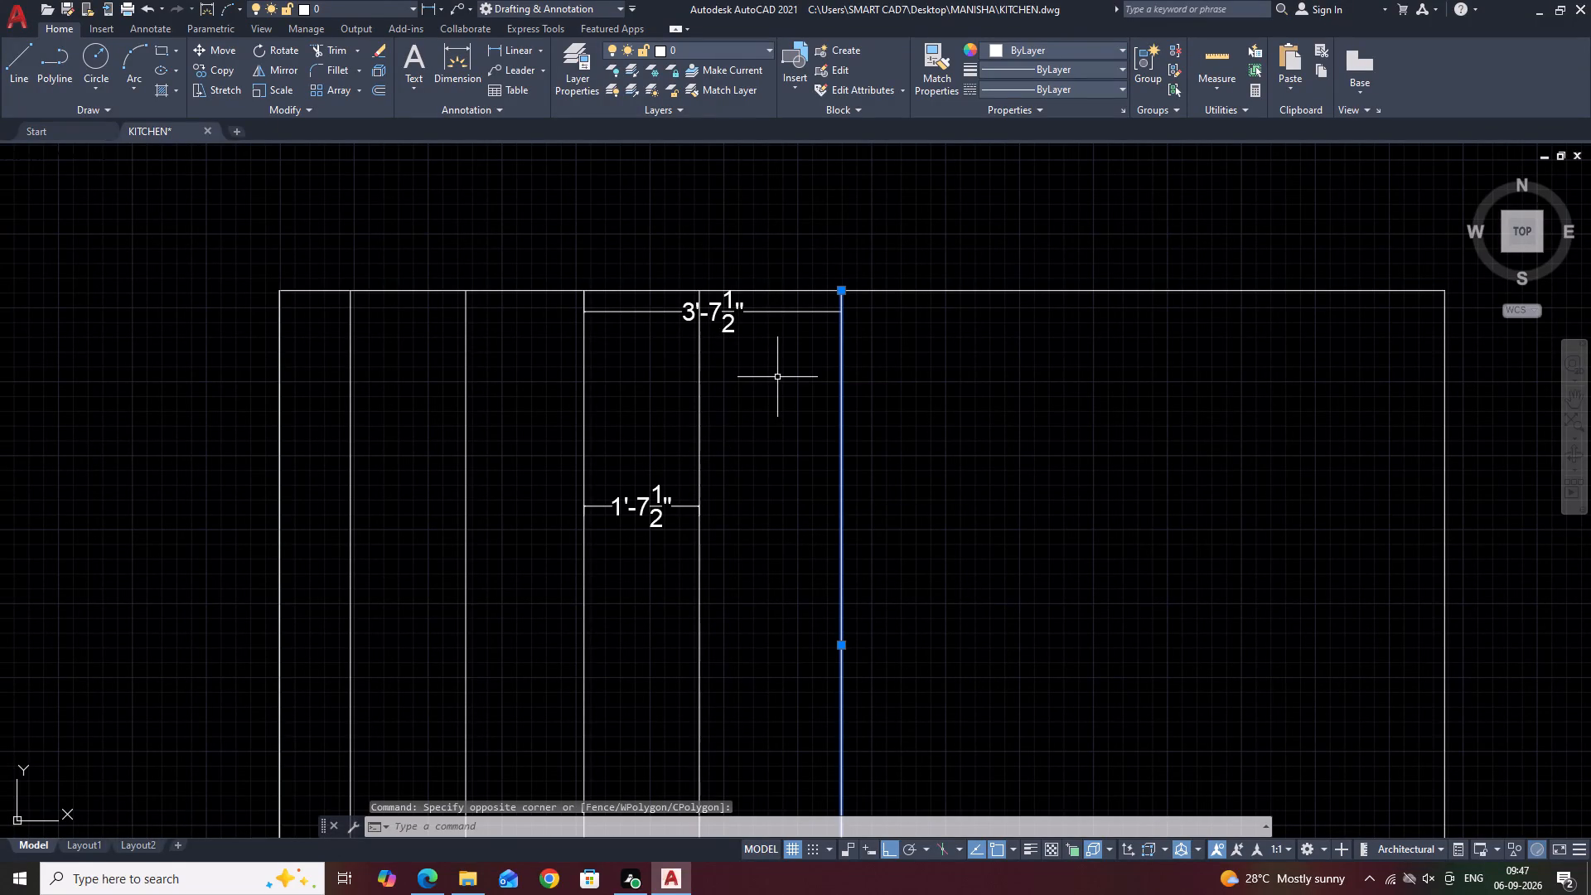
text(O)
key(space)
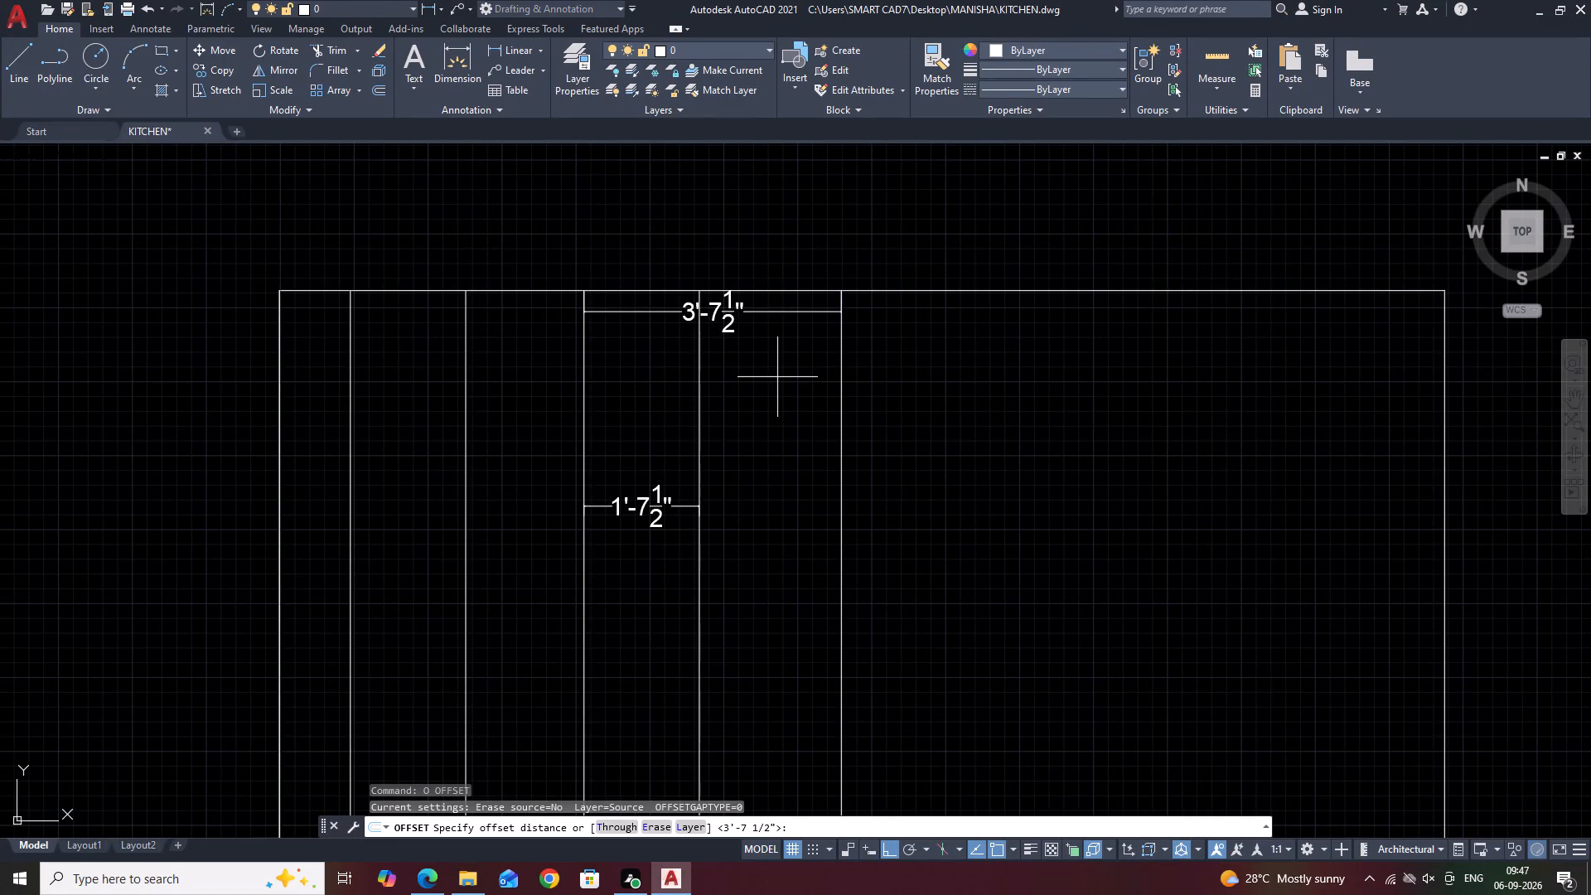
text(3')
text(11)
text(.5)
key(Return)
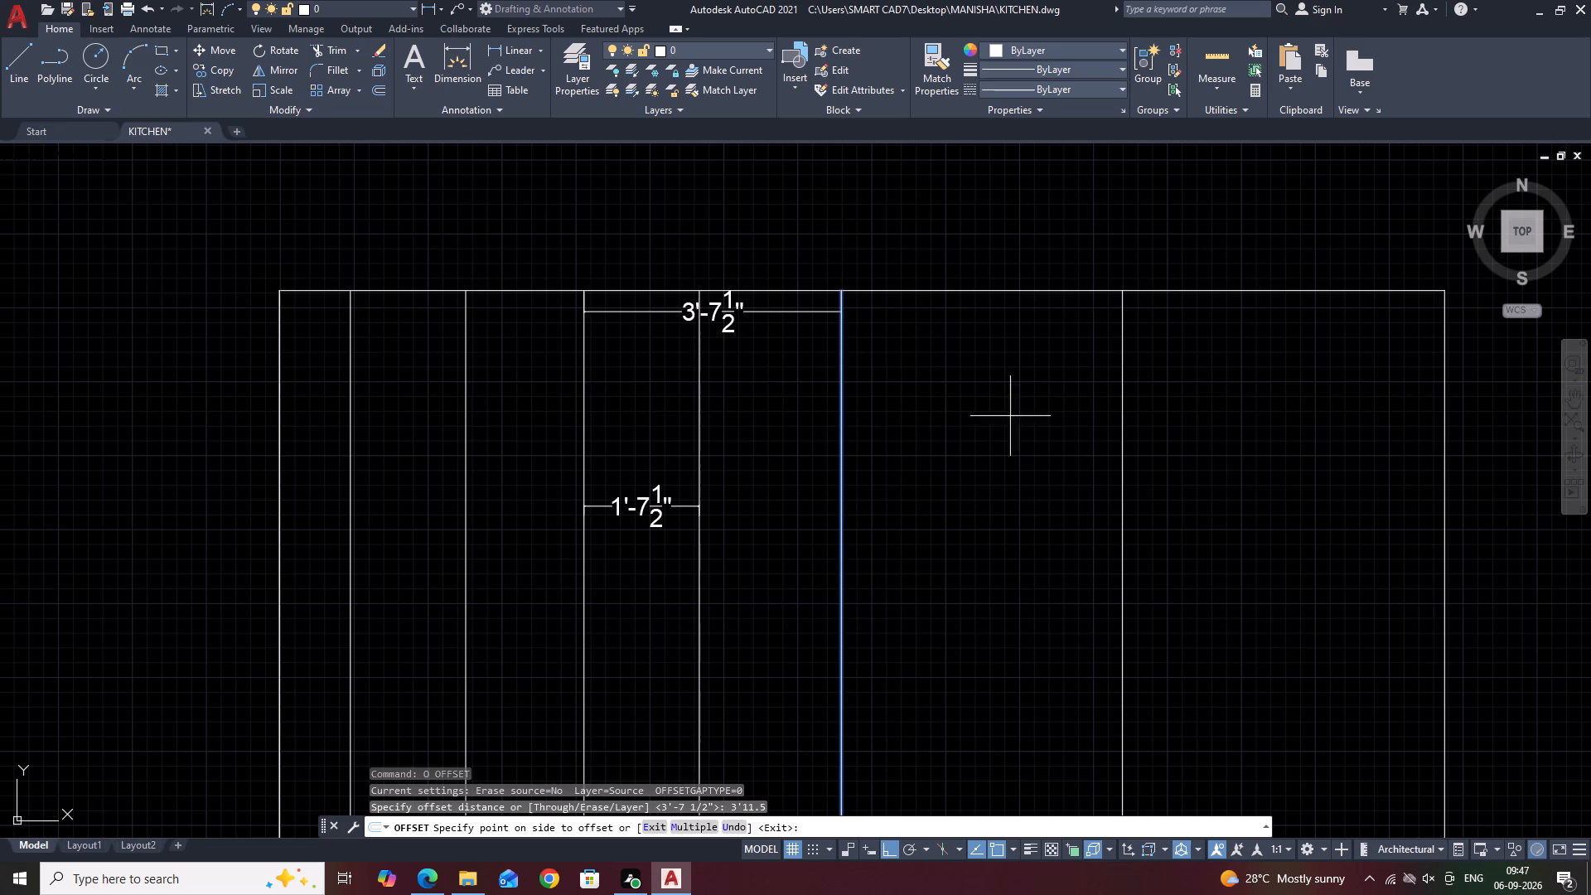
click(1062, 405)
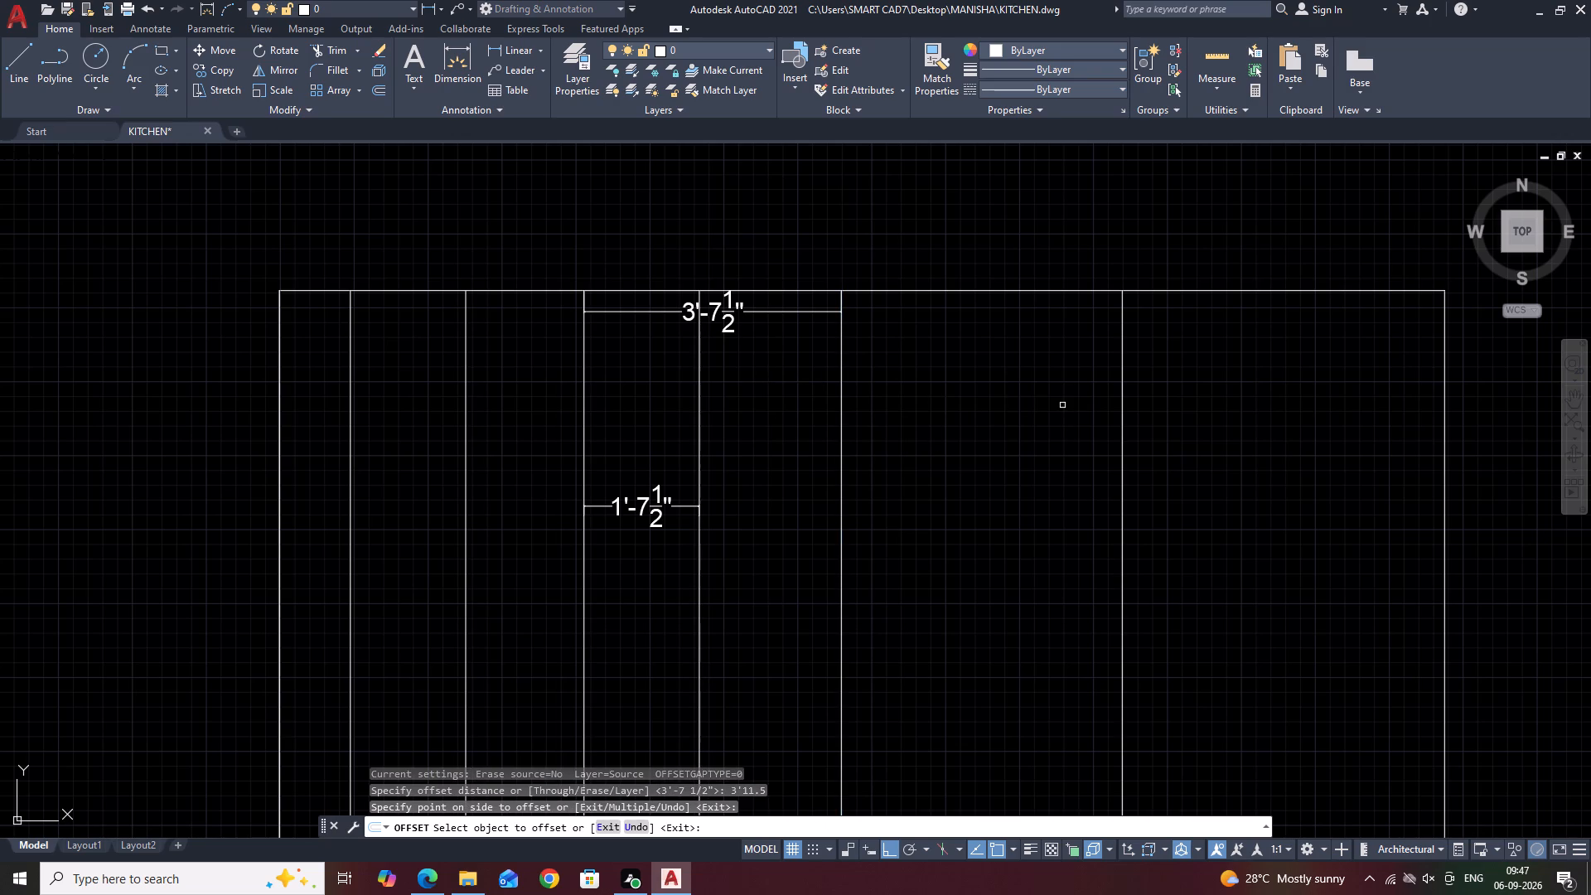
key(Escape)
Offset the sixth interior vertical line 1'11.5" to the right, towards the room's right edge.
drag(1155, 491, 1116, 447)
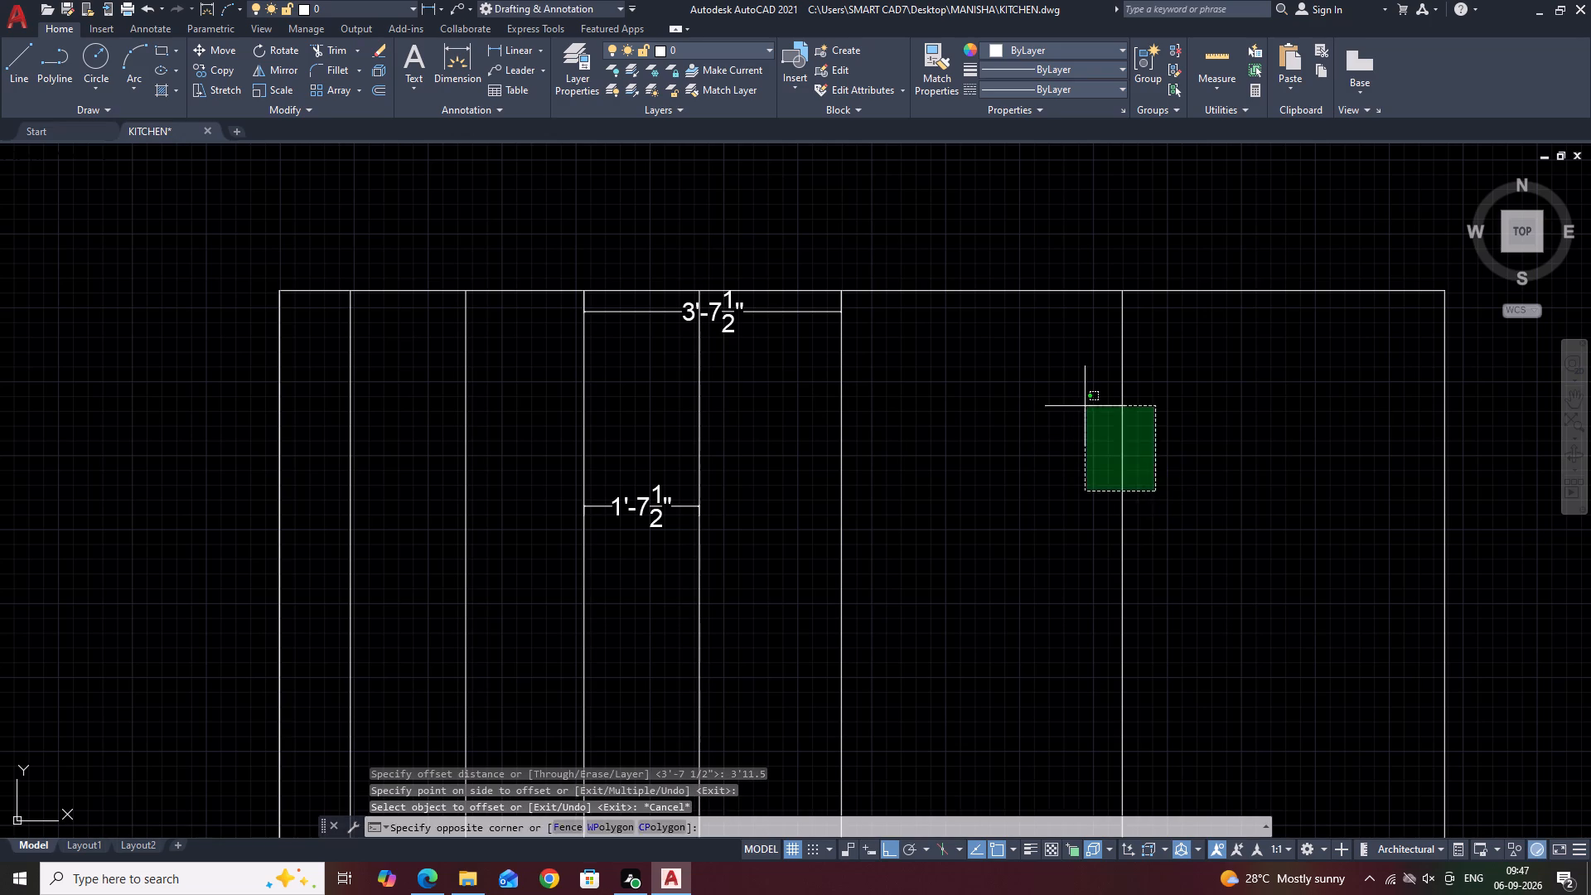
click(1069, 373)
key(o)
key(space)
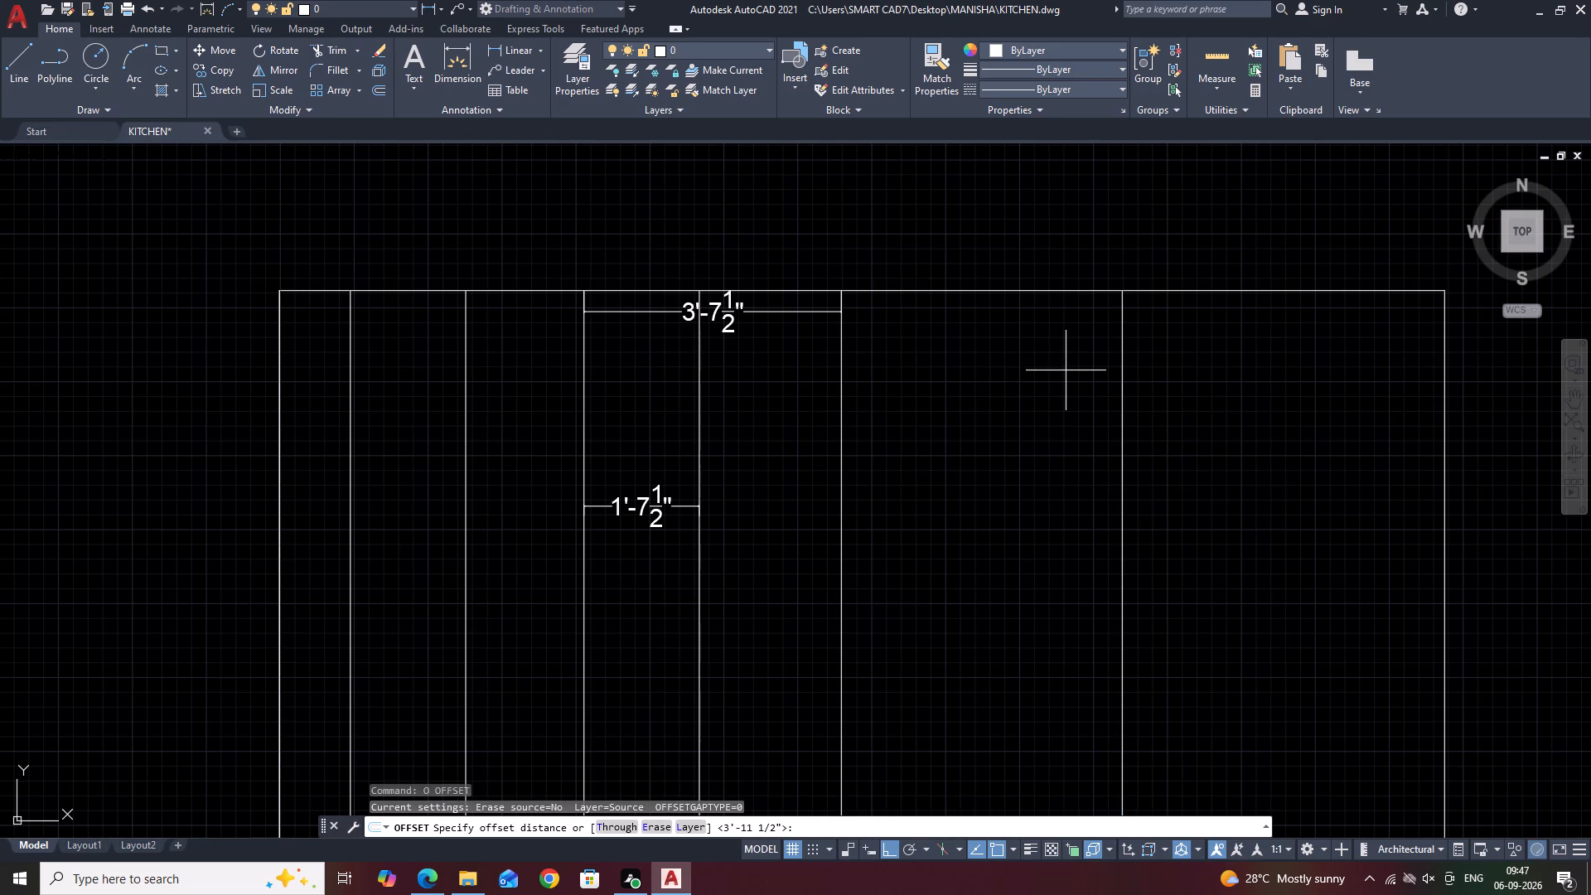
text(1')
text(11.5)
key(Return)
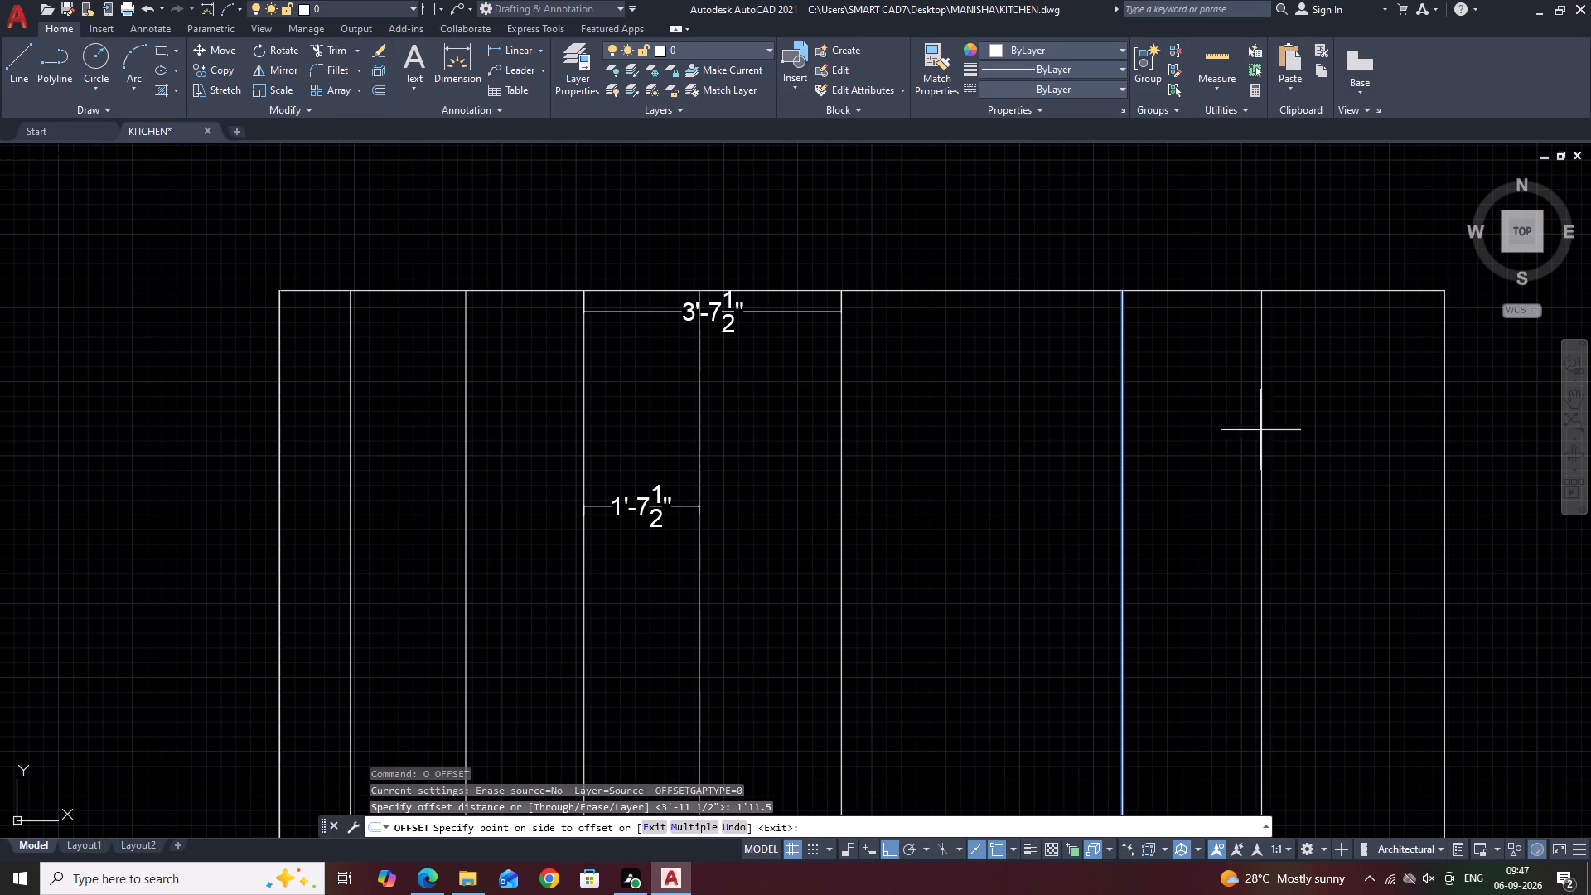
click(1330, 470)
key(Escape)
Delete the 3'-7 1/2" and 1'-7 1/2" dimensions between the interior vertical lines.
scroll(1095, 459, down, 3)
middle_drag(1212, 520, 1221, 501)
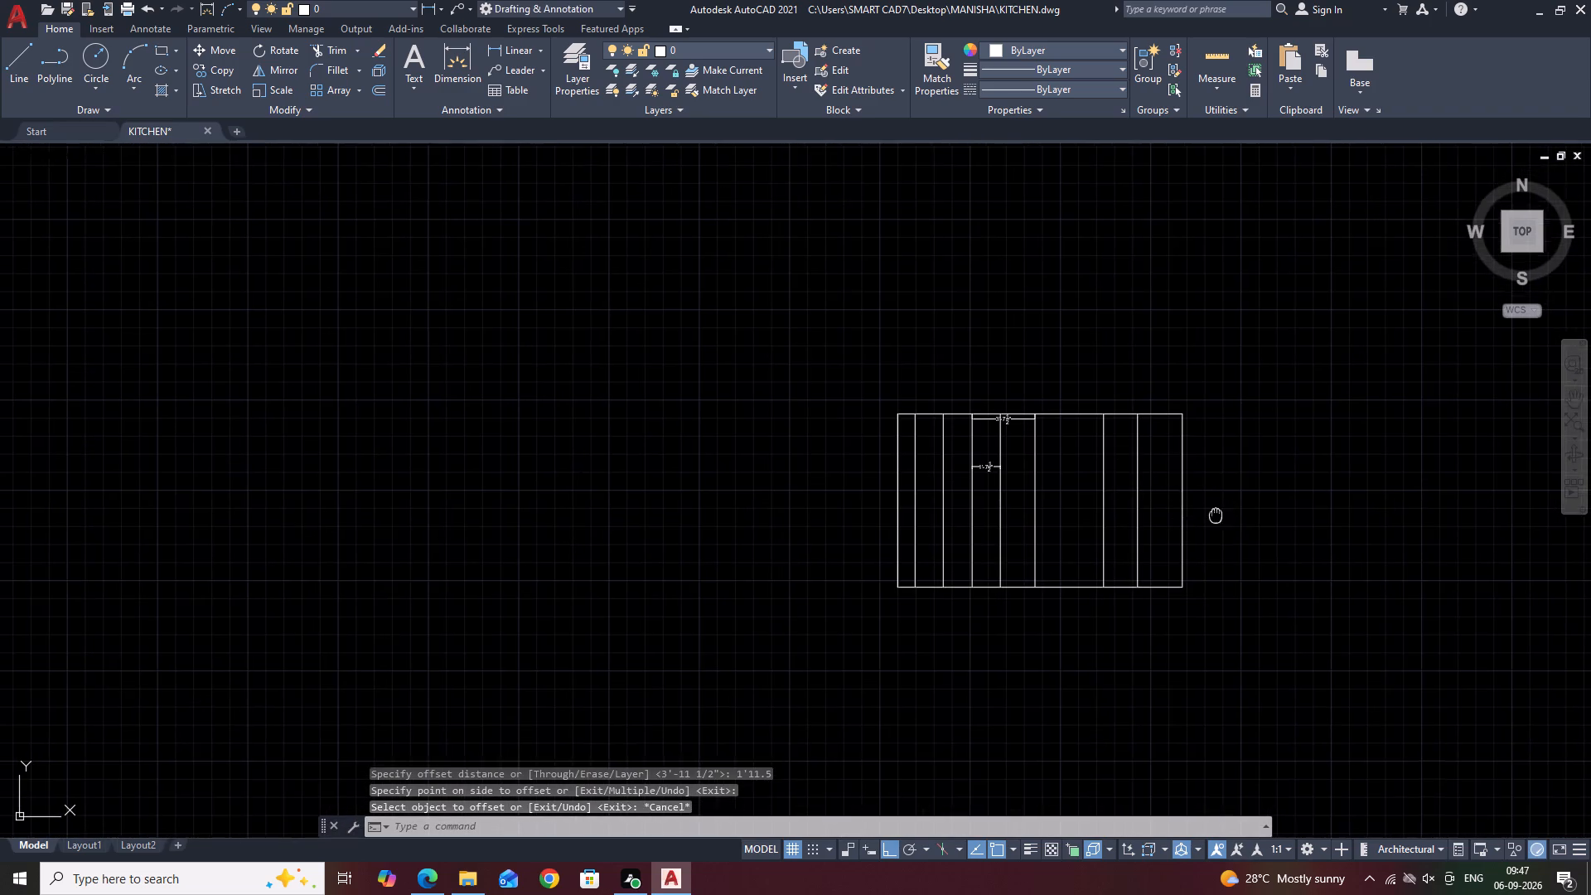
middle_drag(1221, 501, 1226, 500)
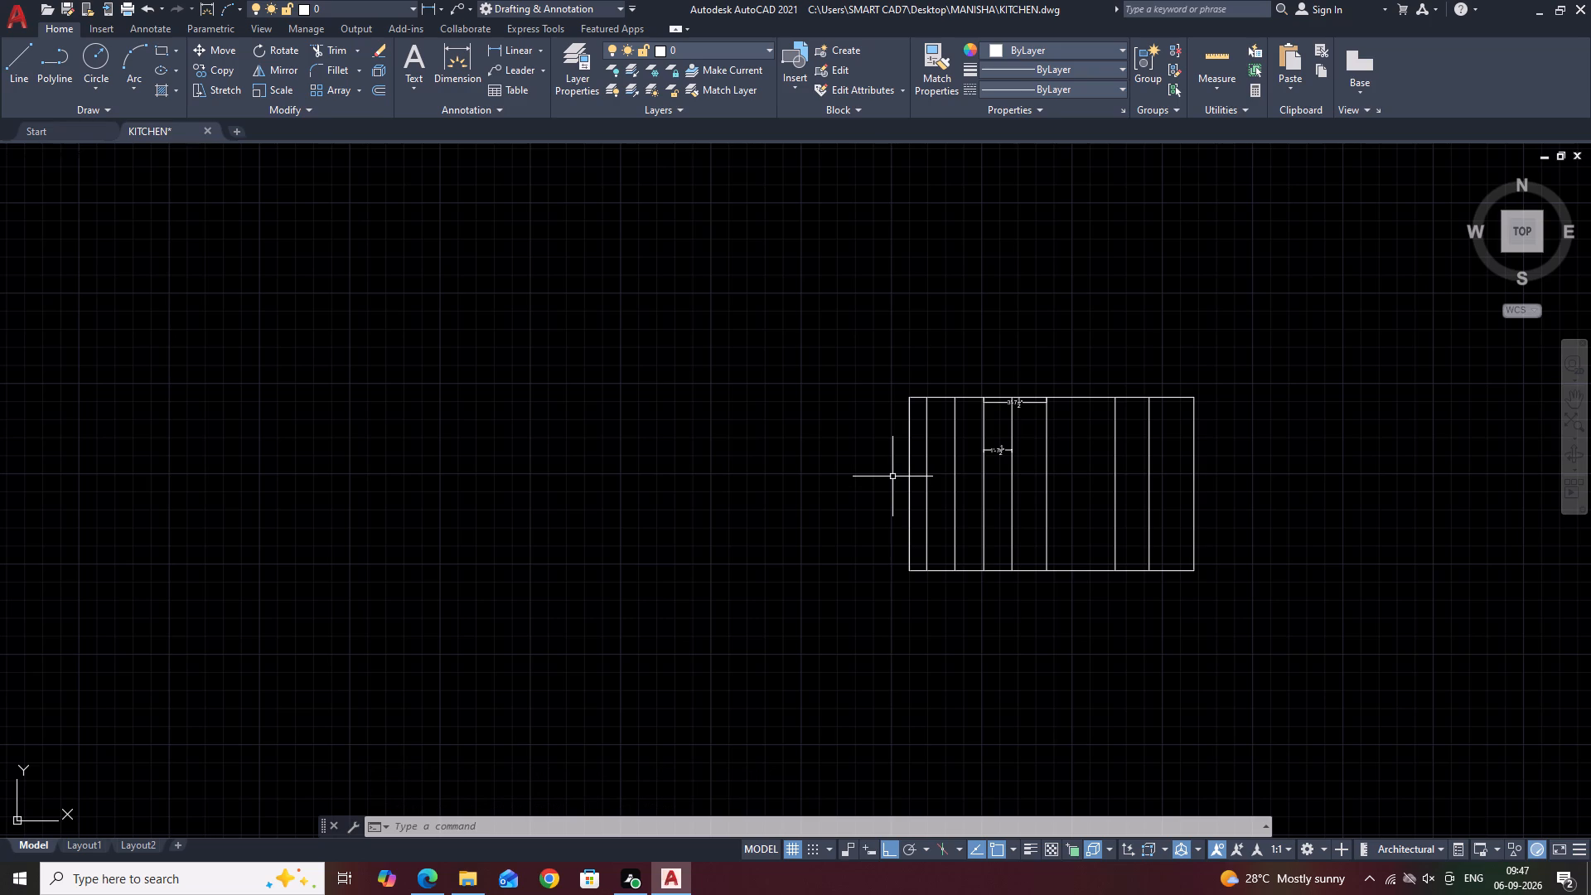
scroll(1059, 437, up, 2)
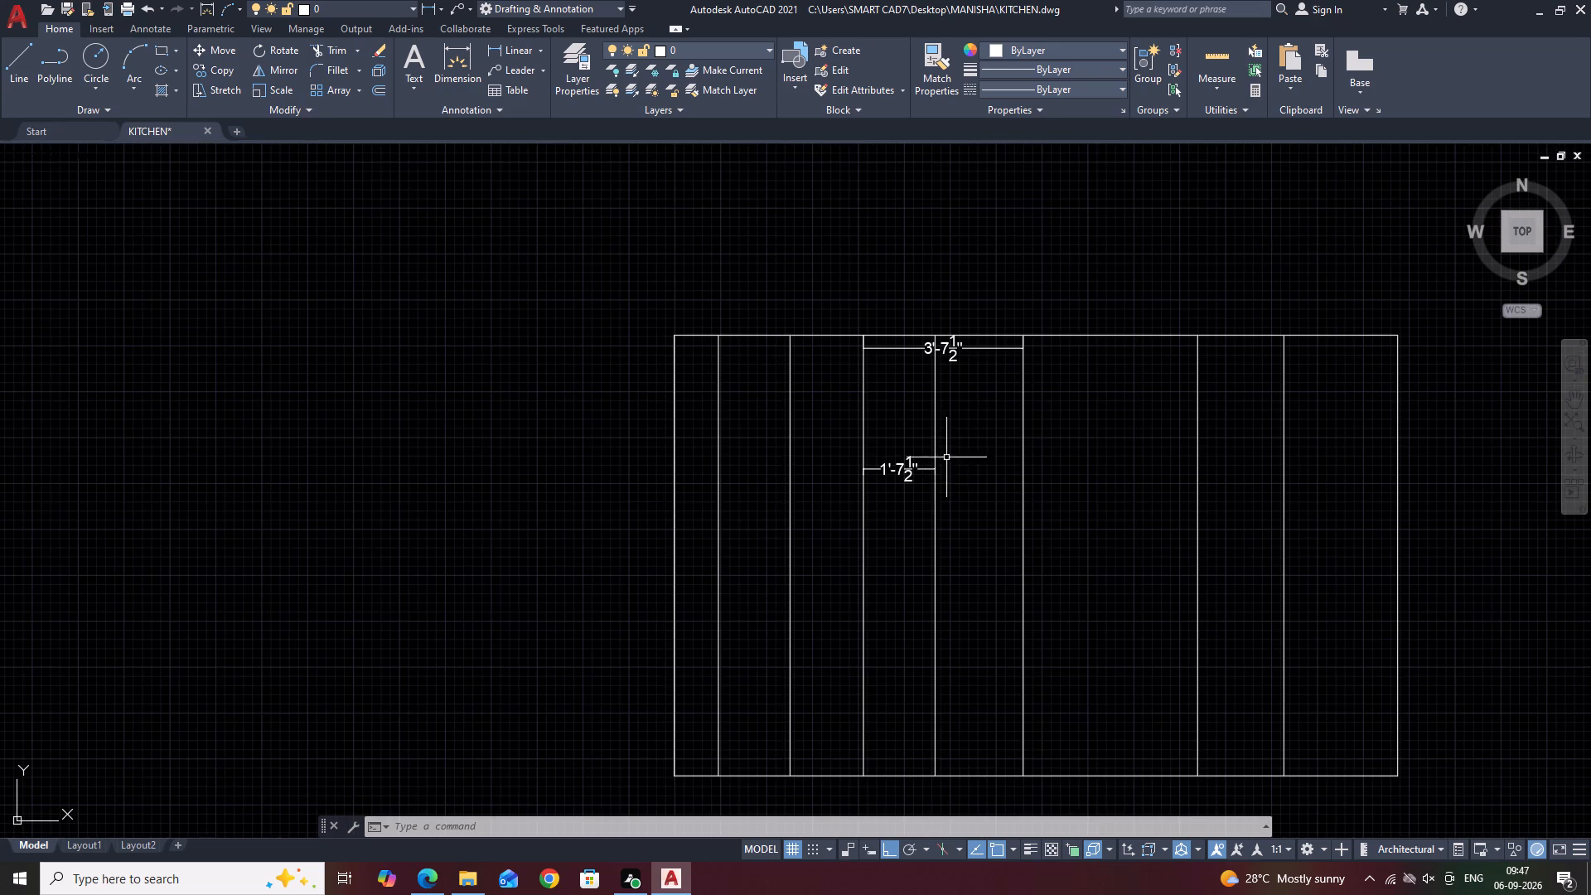
click(913, 479)
click(893, 448)
click(889, 346)
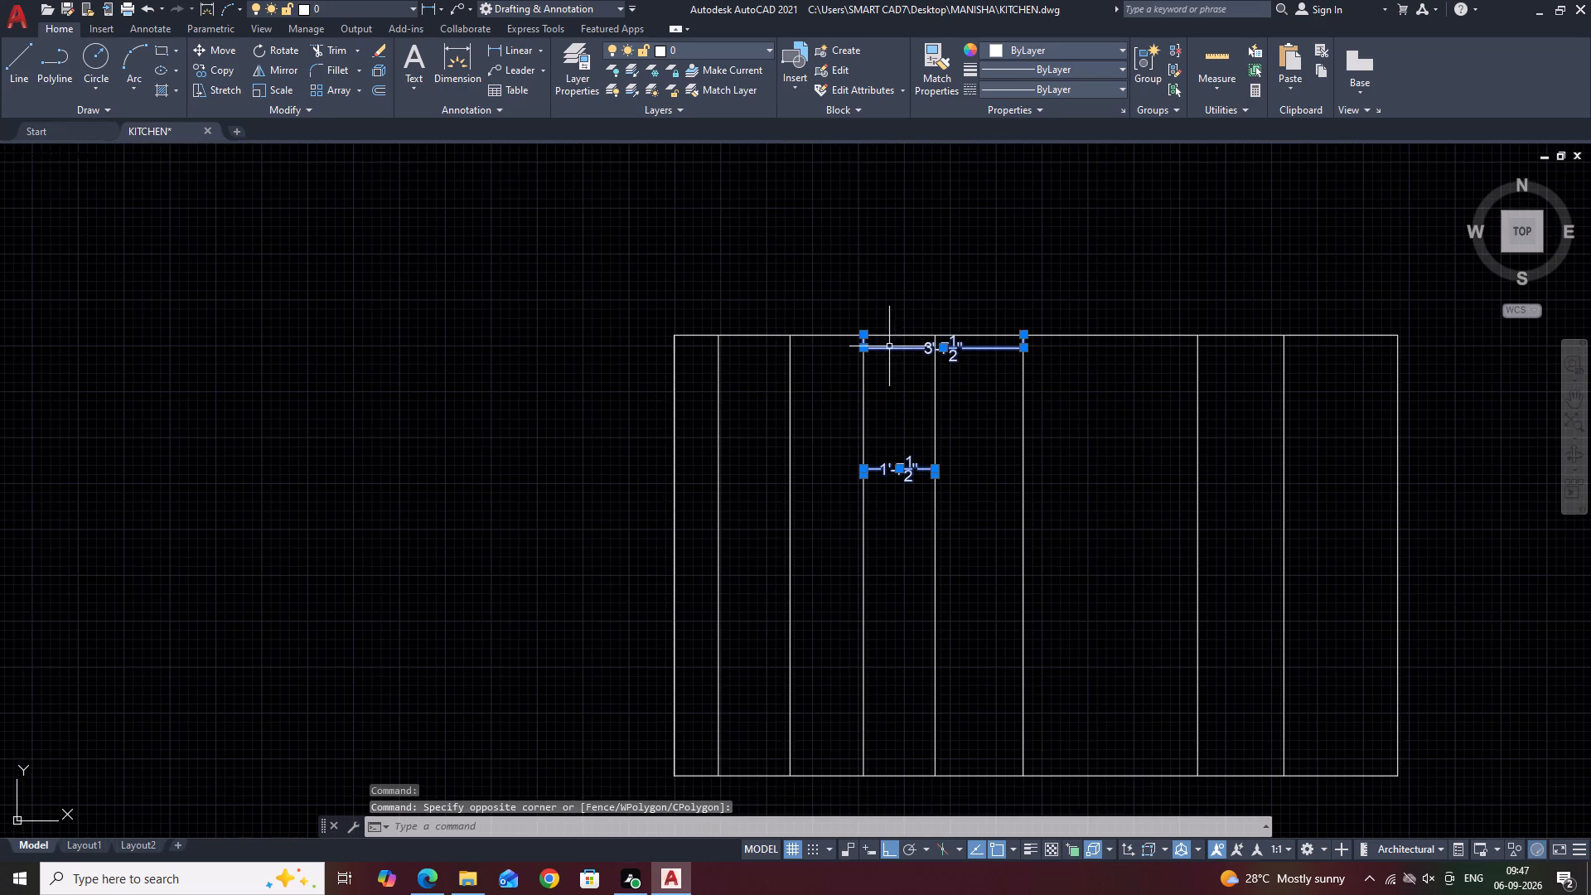
key(Escape)
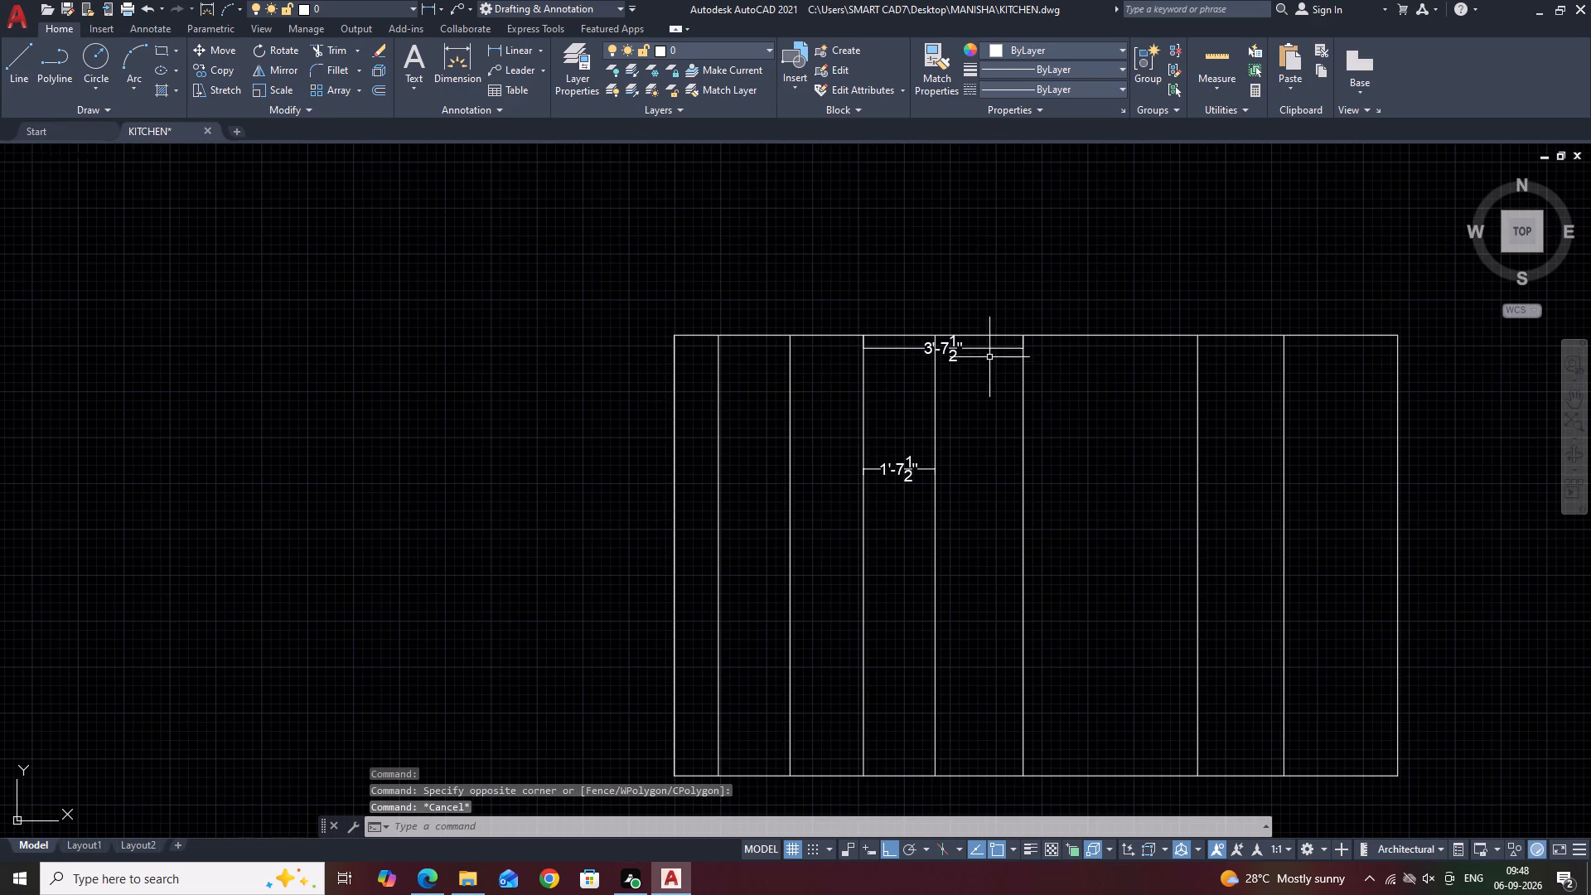
click(986, 342)
click(975, 413)
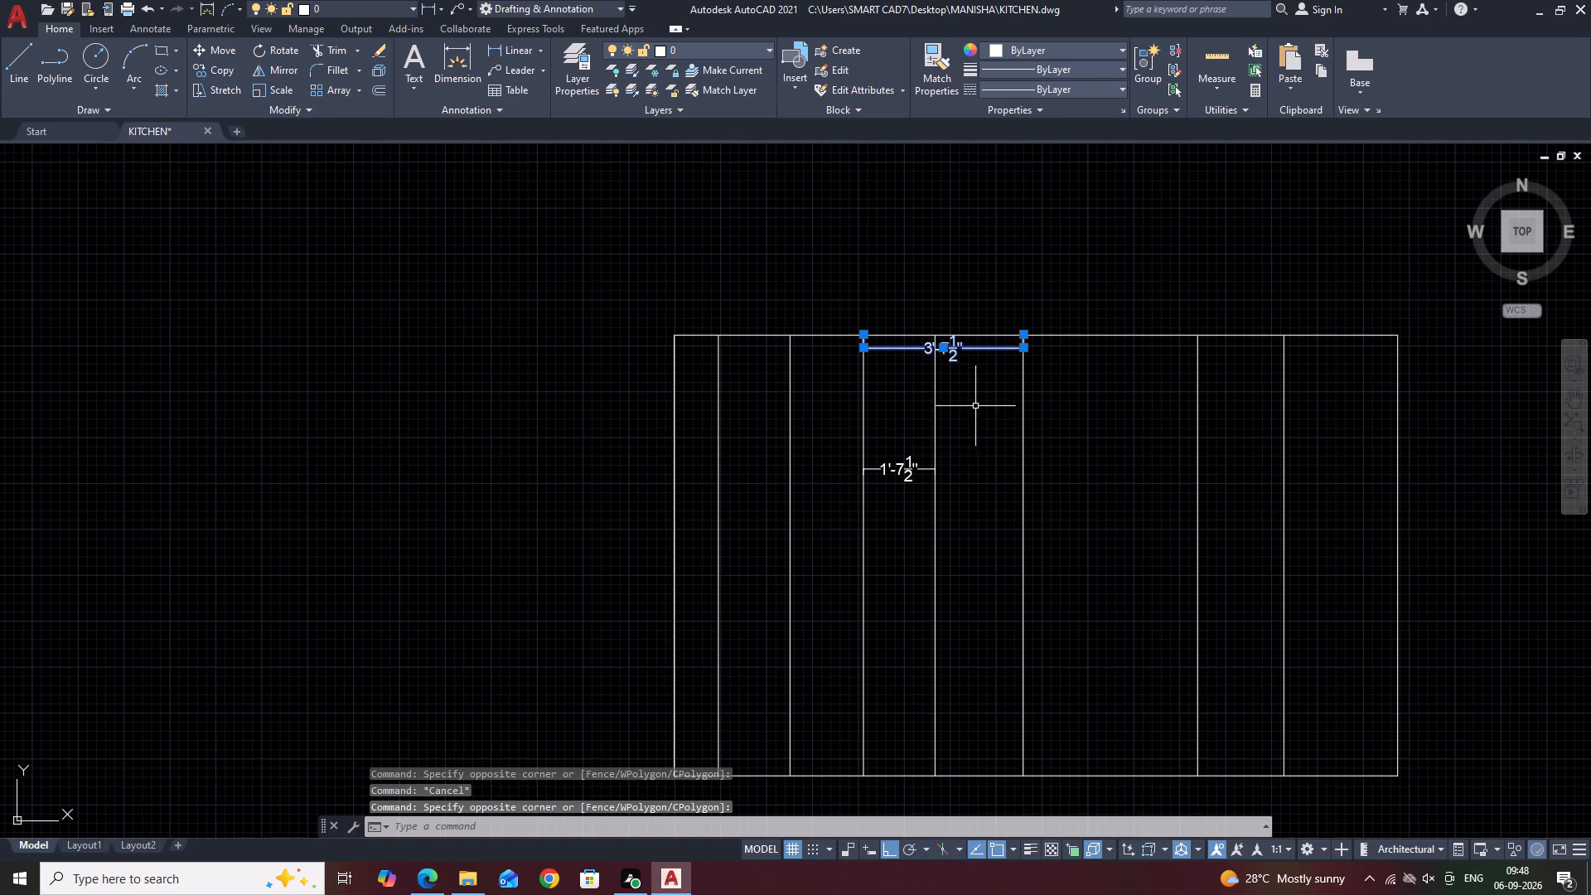
click(912, 467)
key(Delete)
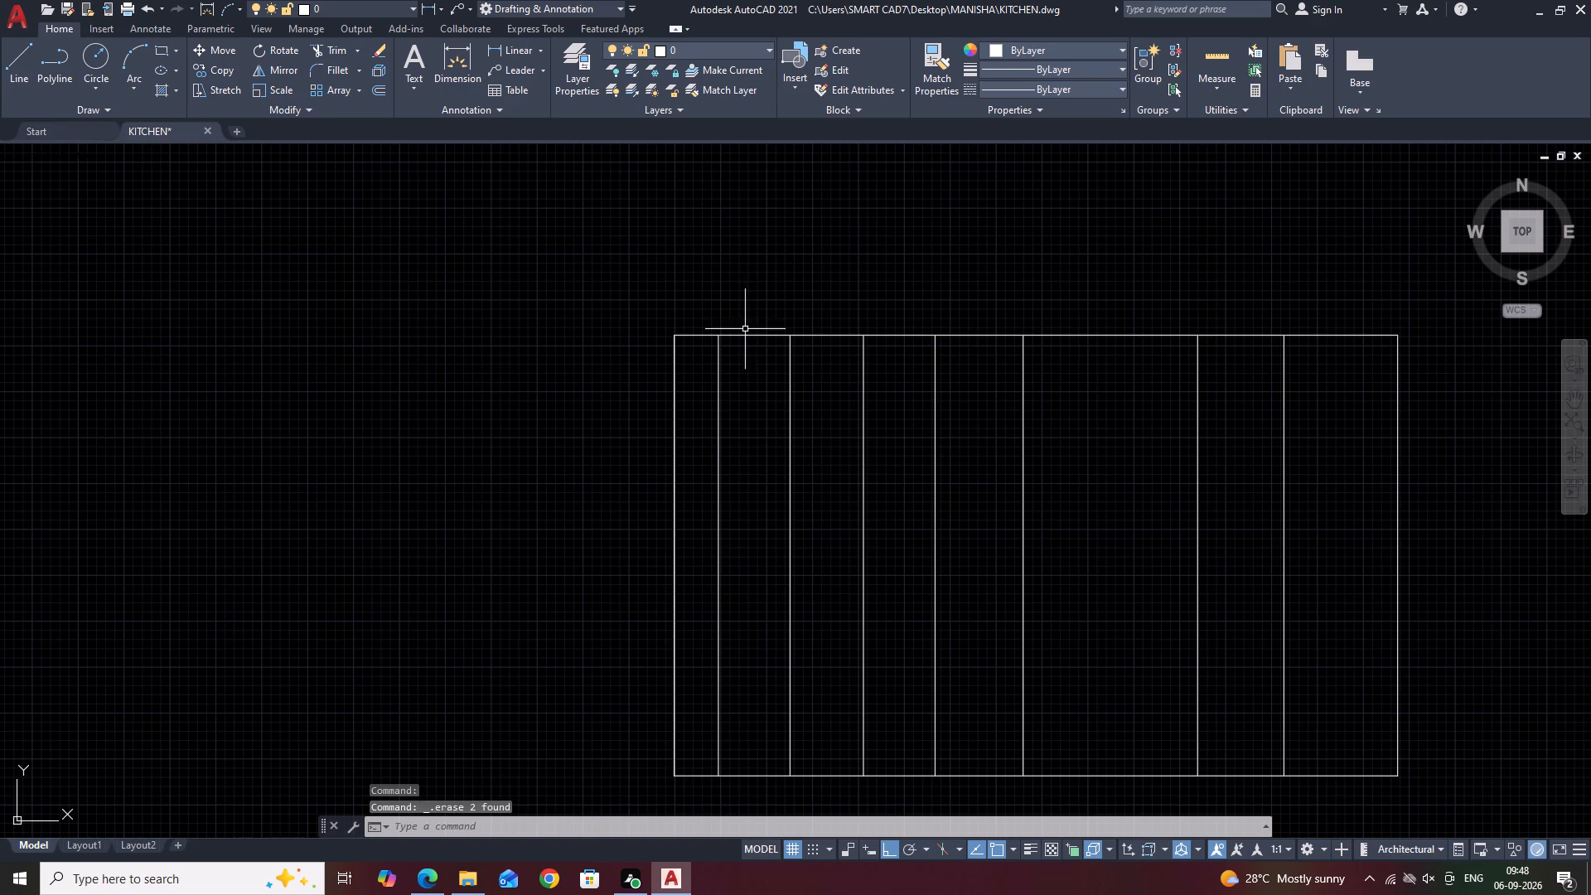
Delete the separate line lying over the room's left edge.
click(675, 356)
key(Delete)
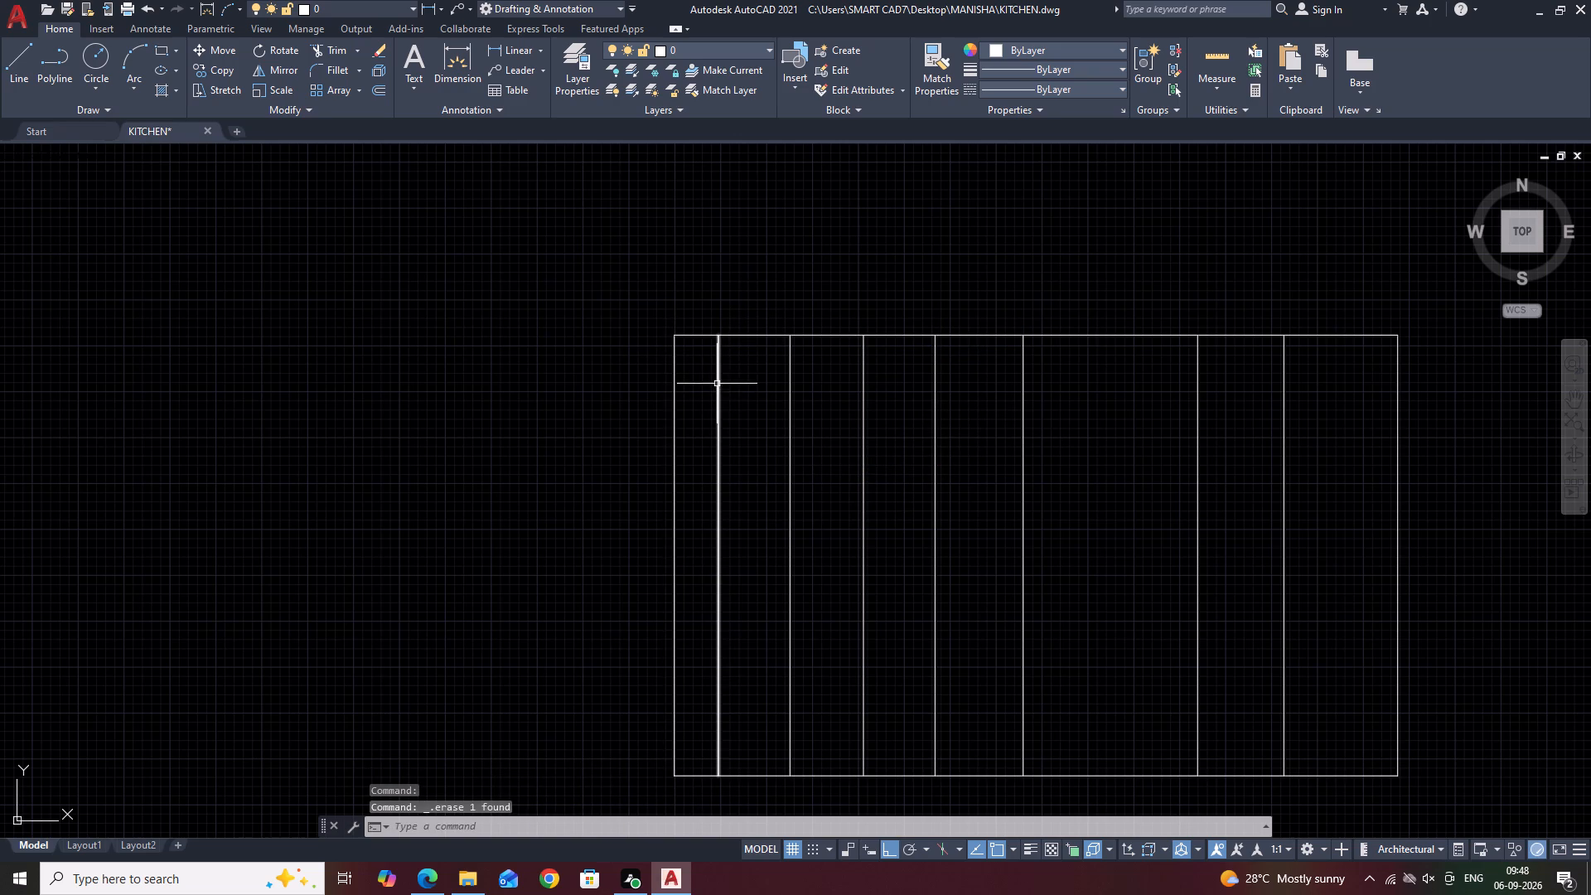
Draw a line along the room's top edge from its left corner to its right corner.
text(L)
key(space)
click(675, 336)
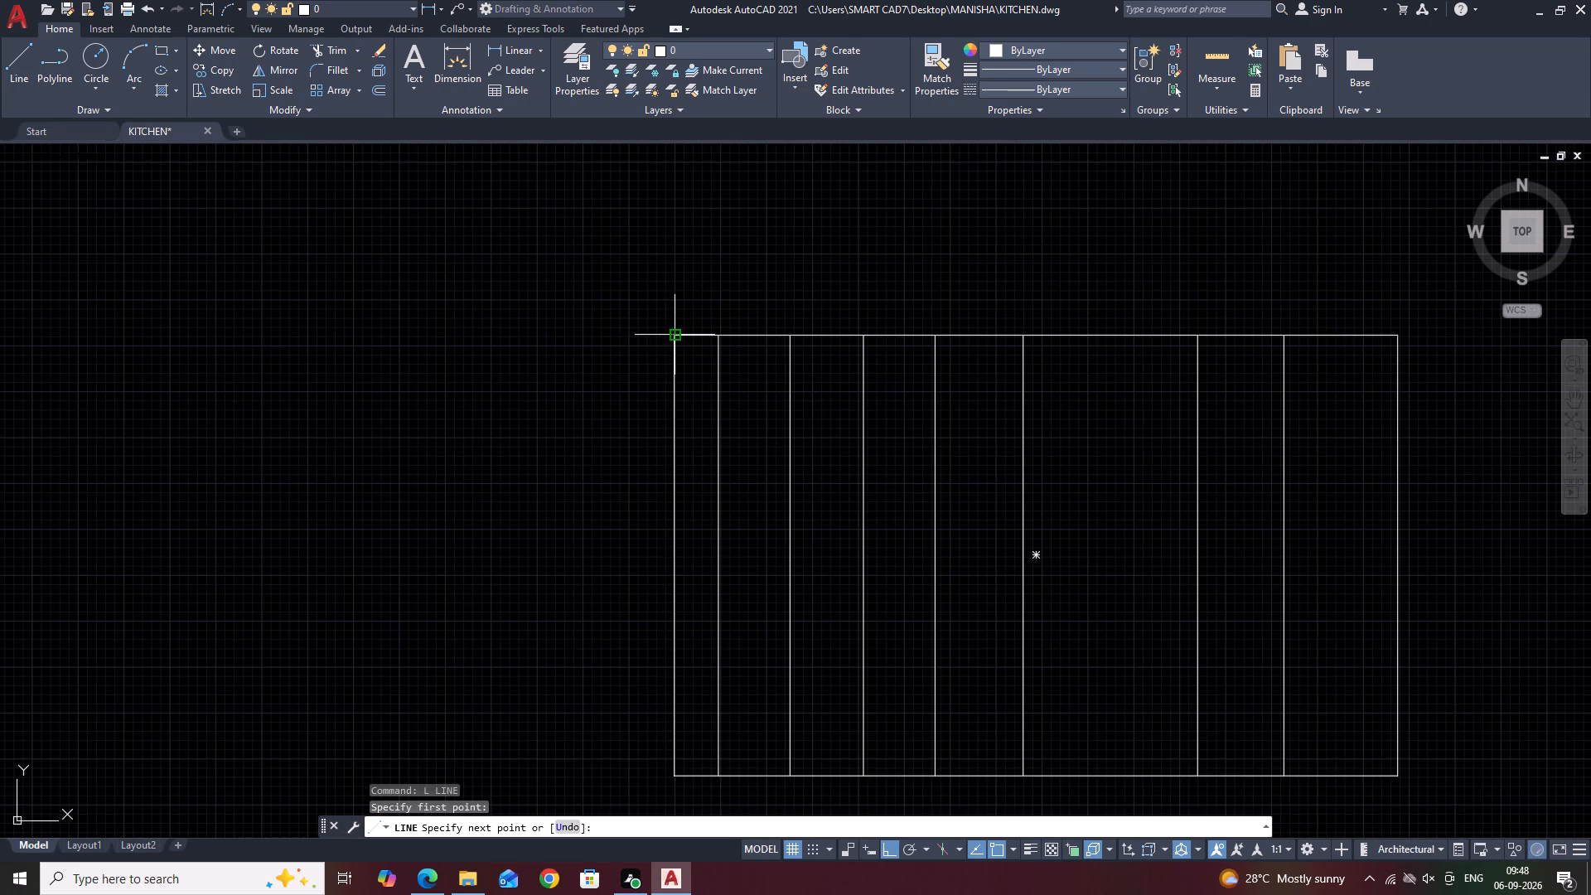
click(1401, 339)
key(Escape)
Offset the line on the room's top edge 4" downward into the room.
click(1321, 336)
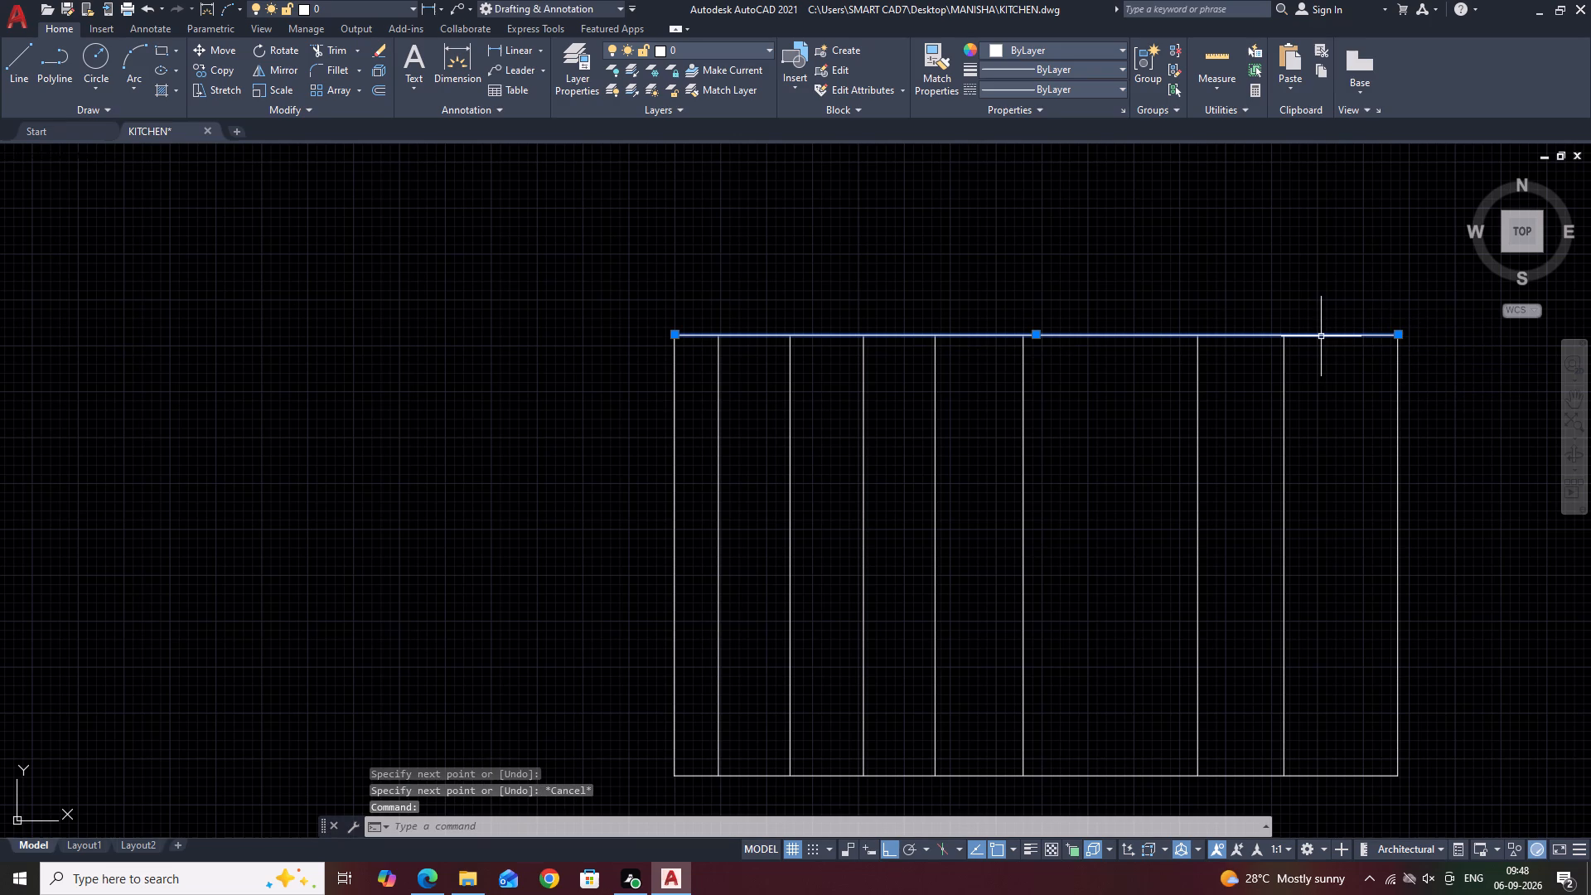
key(o)
key(space)
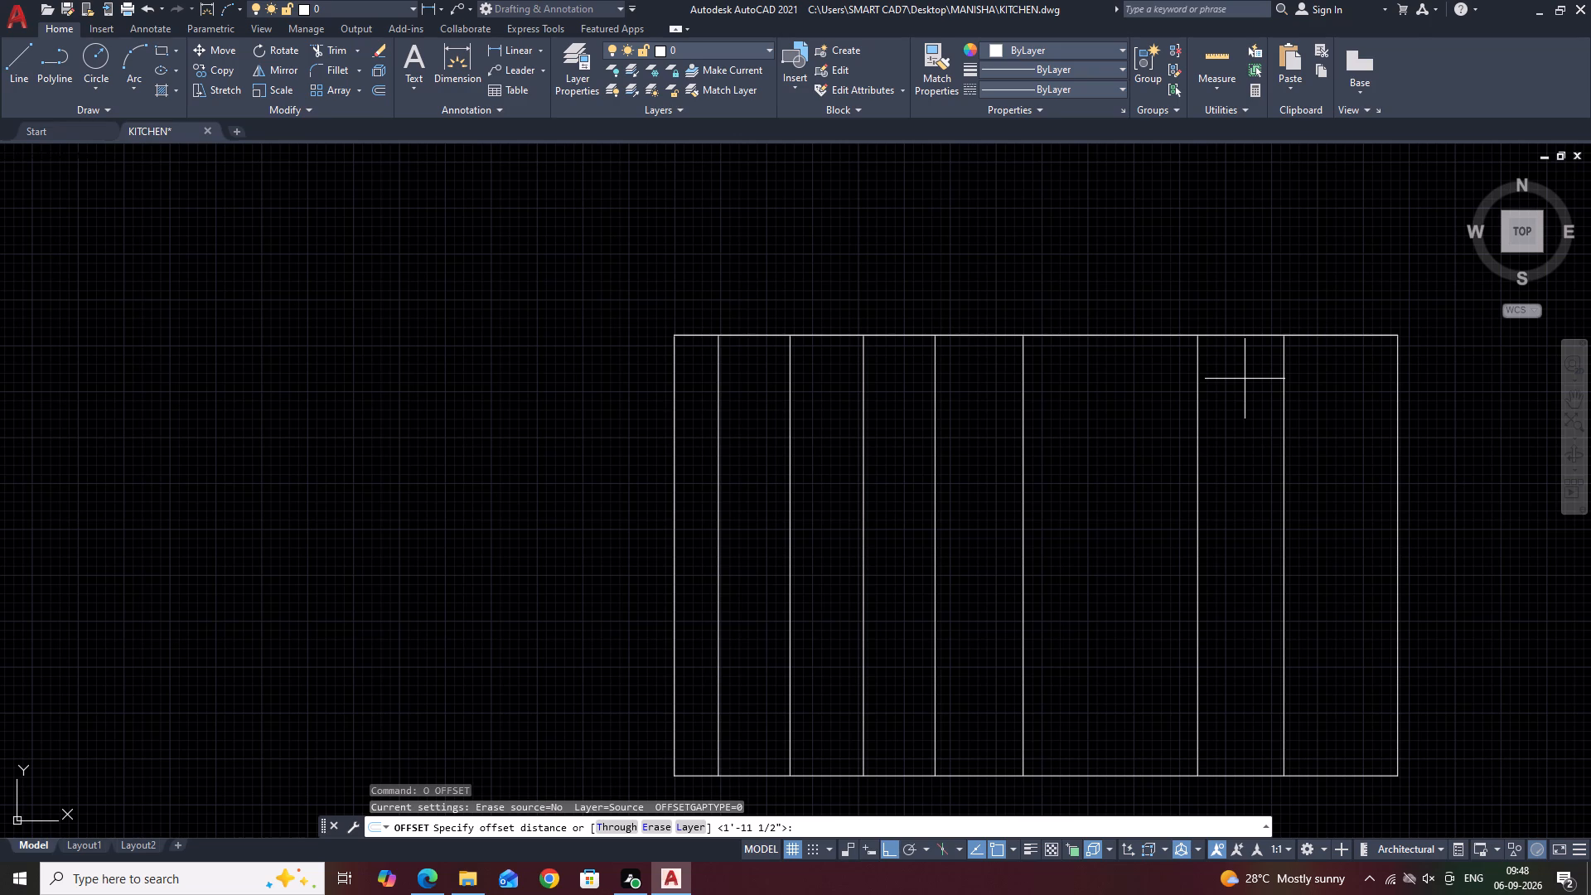
middle_drag(1042, 431, 926, 439)
middle_drag(805, 391, 790, 352)
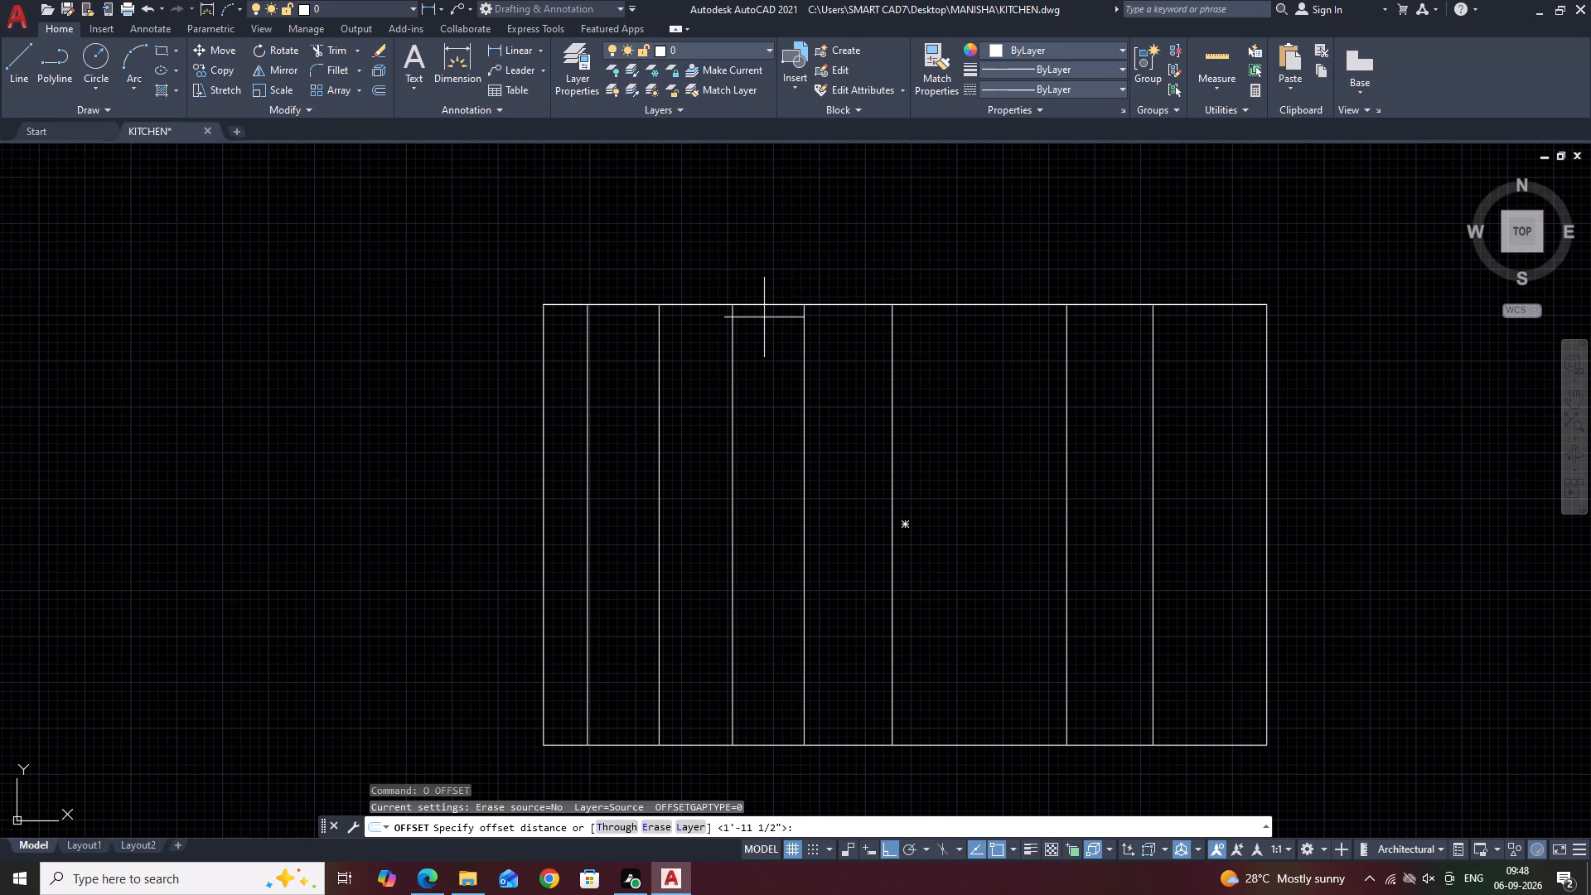
text(4)
key(space)
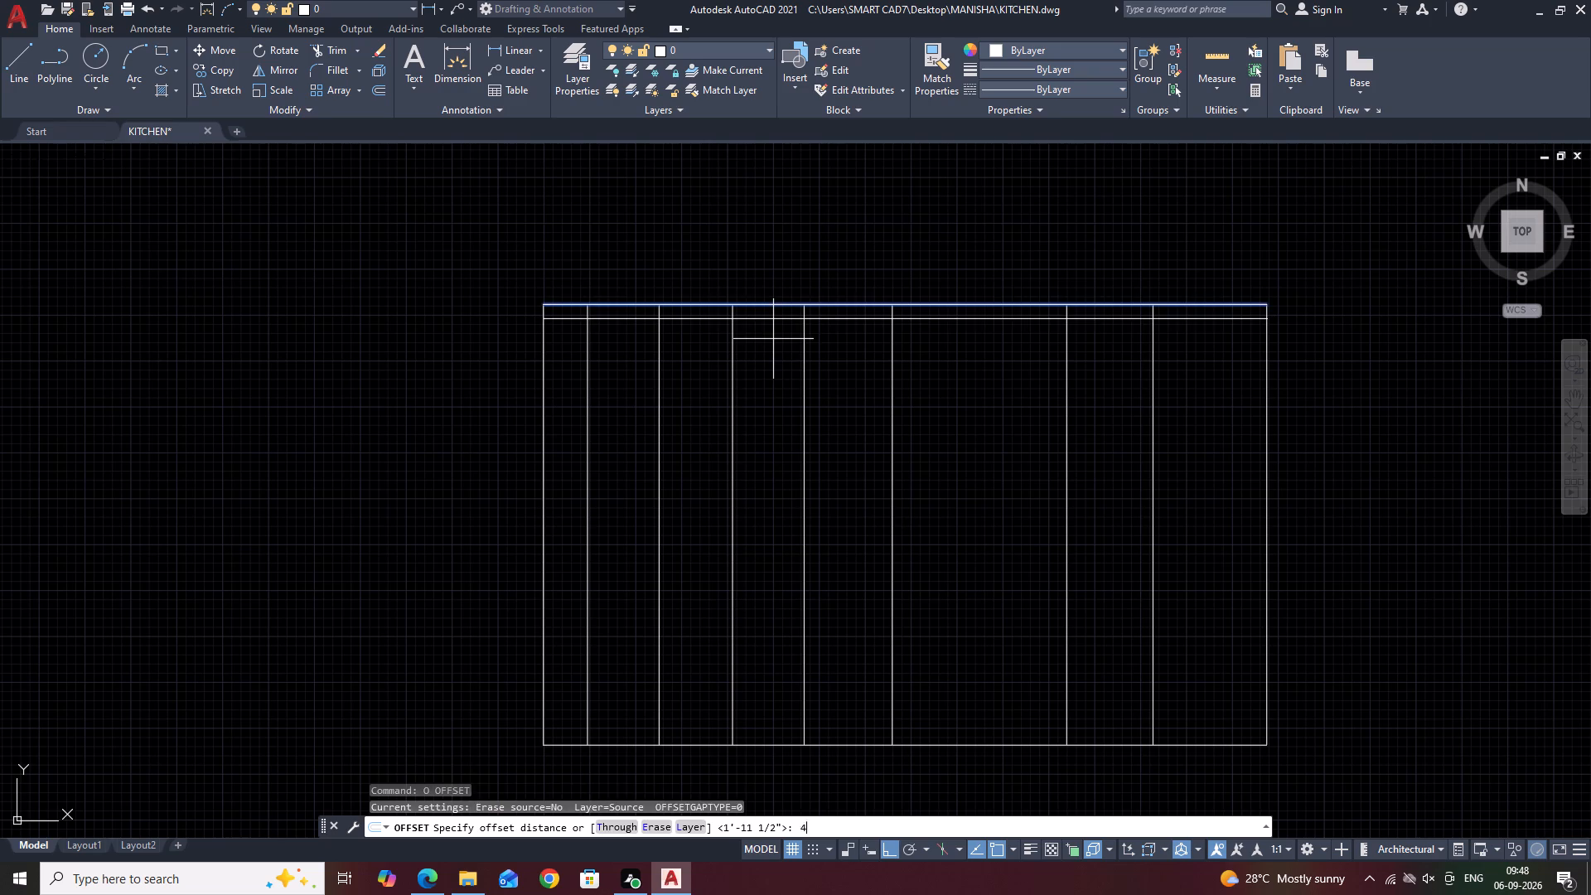
click(773, 344)
key(Escape)
Offset the horizontal line just below the room's top edge 2'8" downward.
middle_drag(563, 345, 623, 370)
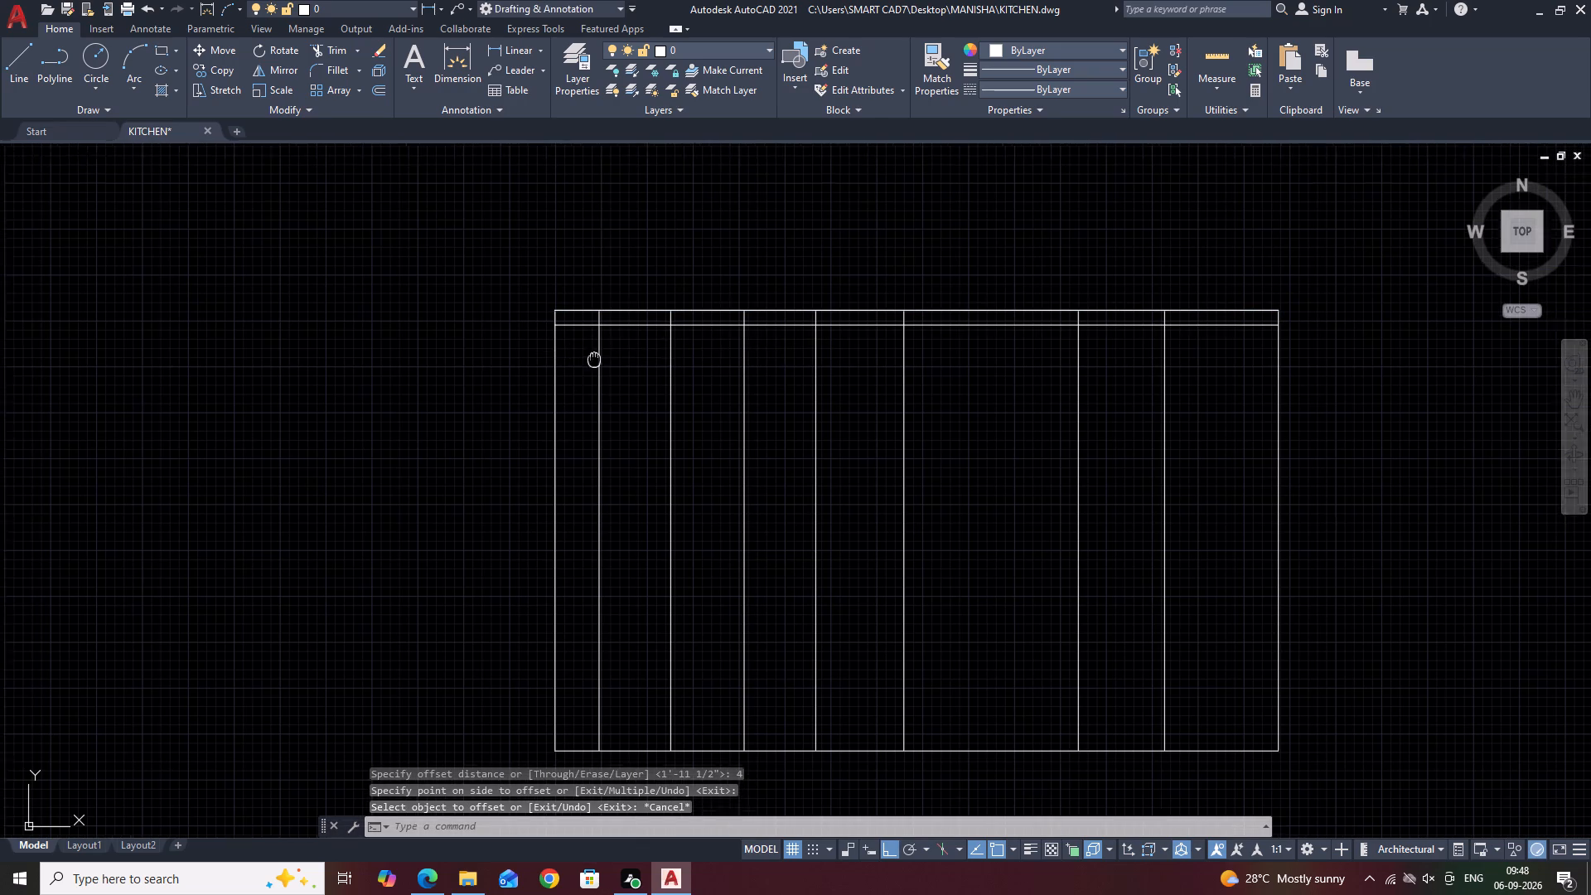
middle_drag(623, 370, 629, 370)
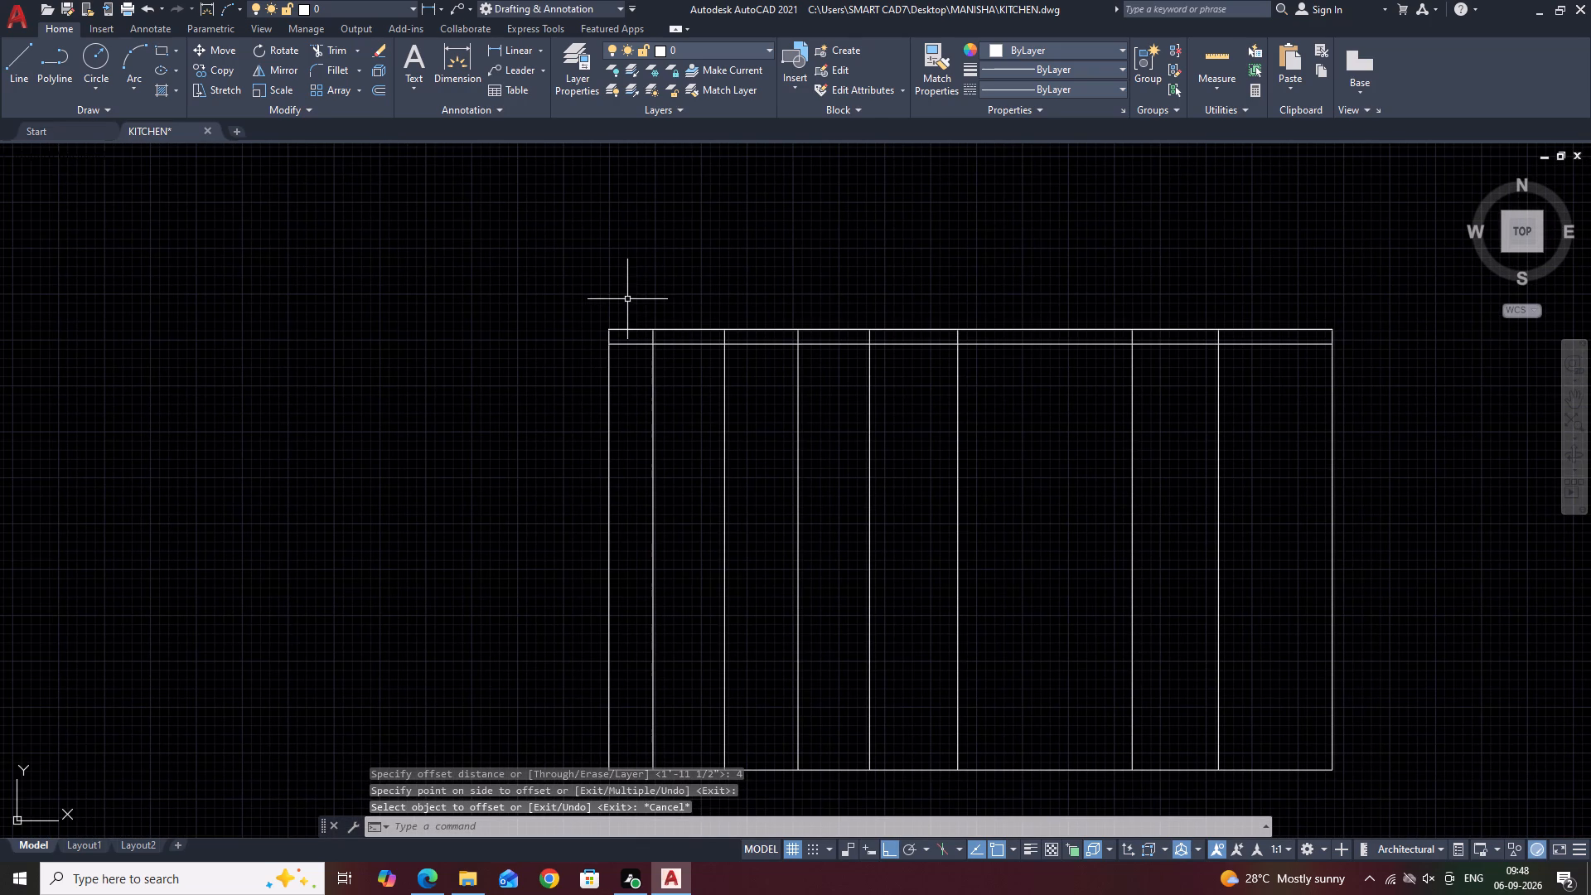
middle_drag(728, 239, 717, 241)
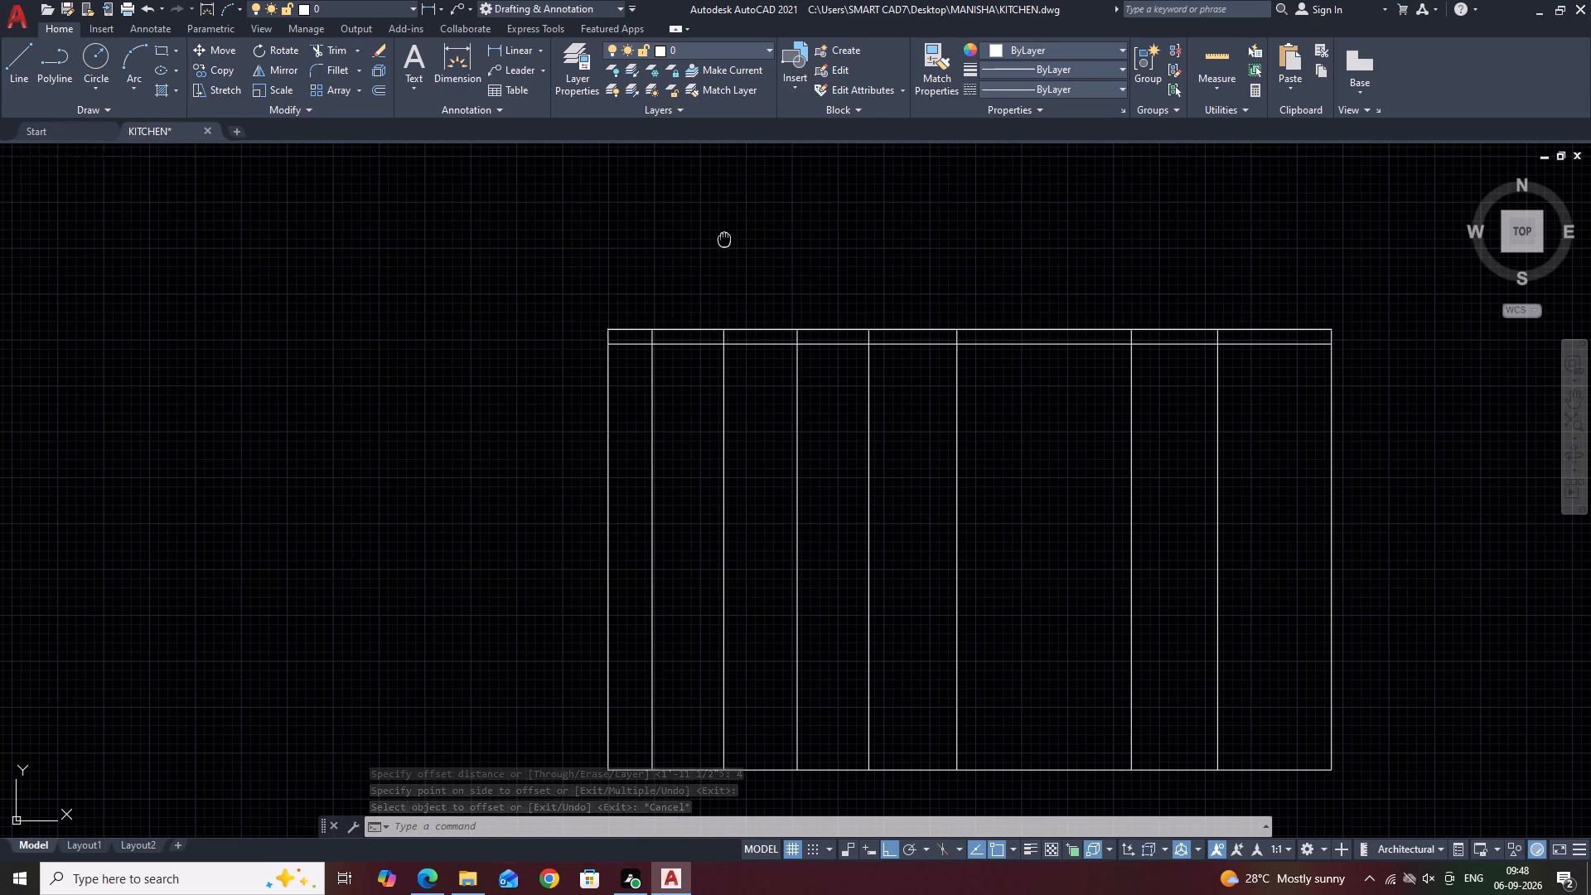
middle_drag(717, 241, 704, 244)
middle_drag(665, 336, 679, 282)
scroll(677, 299, up, 2)
drag(679, 279, 679, 290)
click(651, 349)
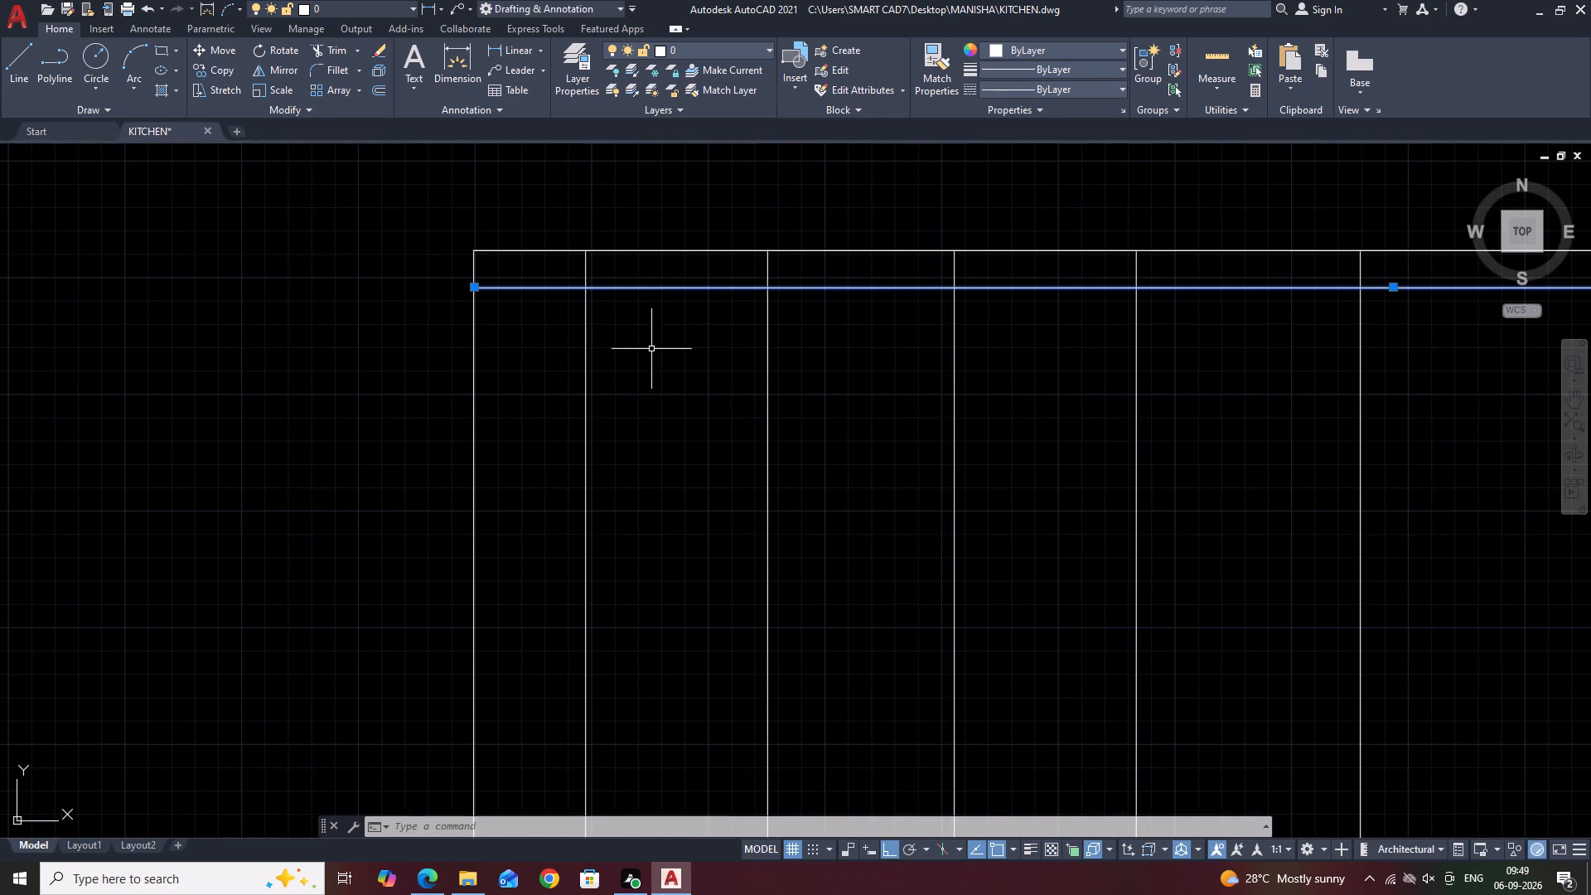
key(o)
key(space)
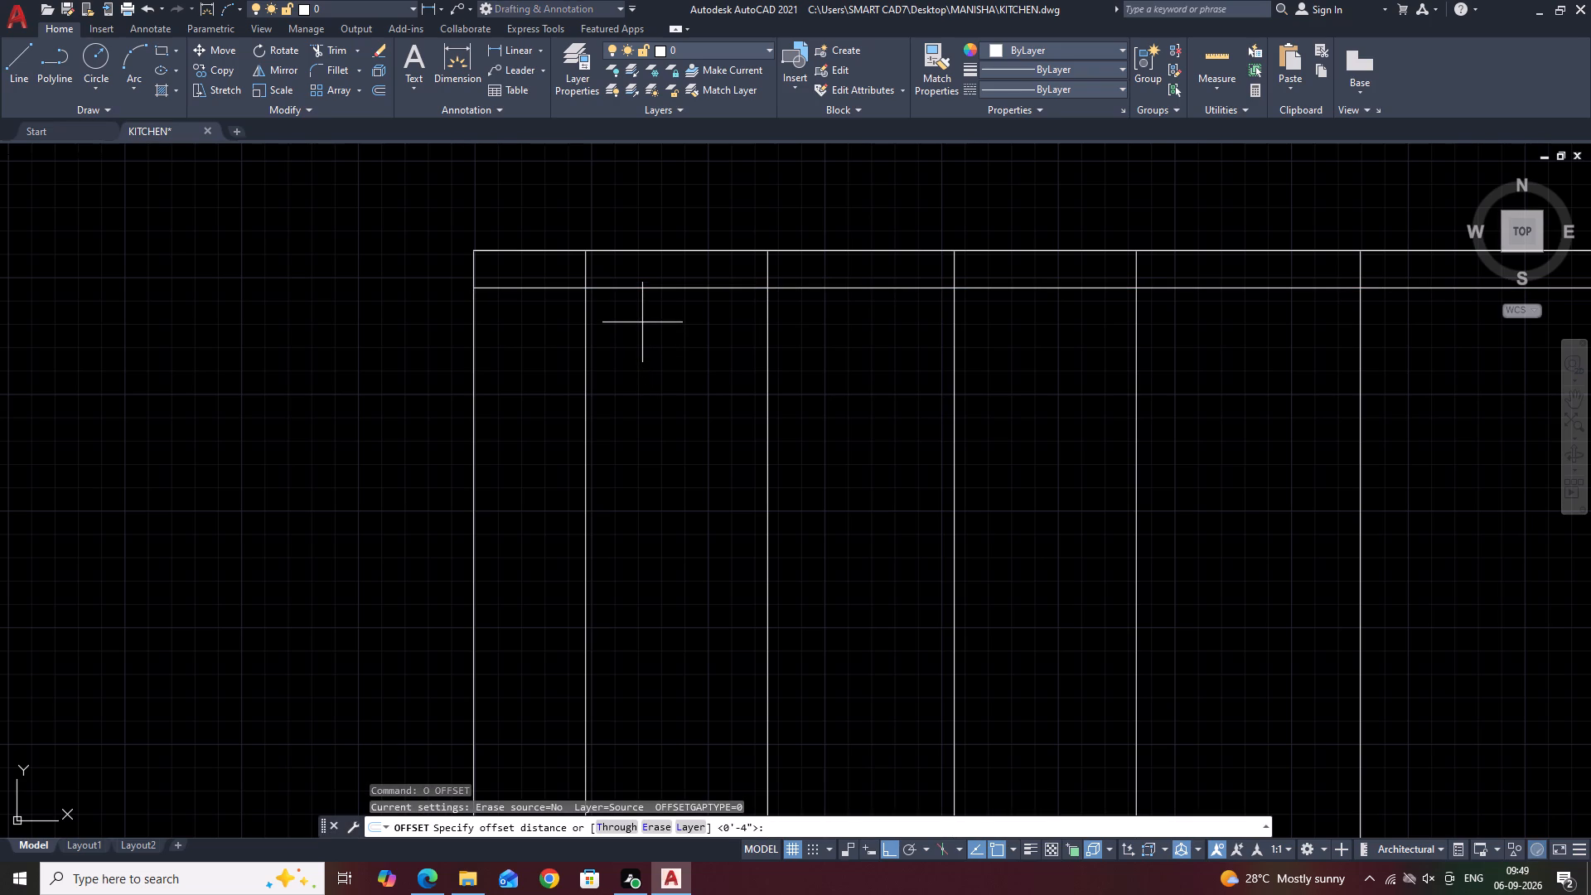
text(2'8)
key(Return)
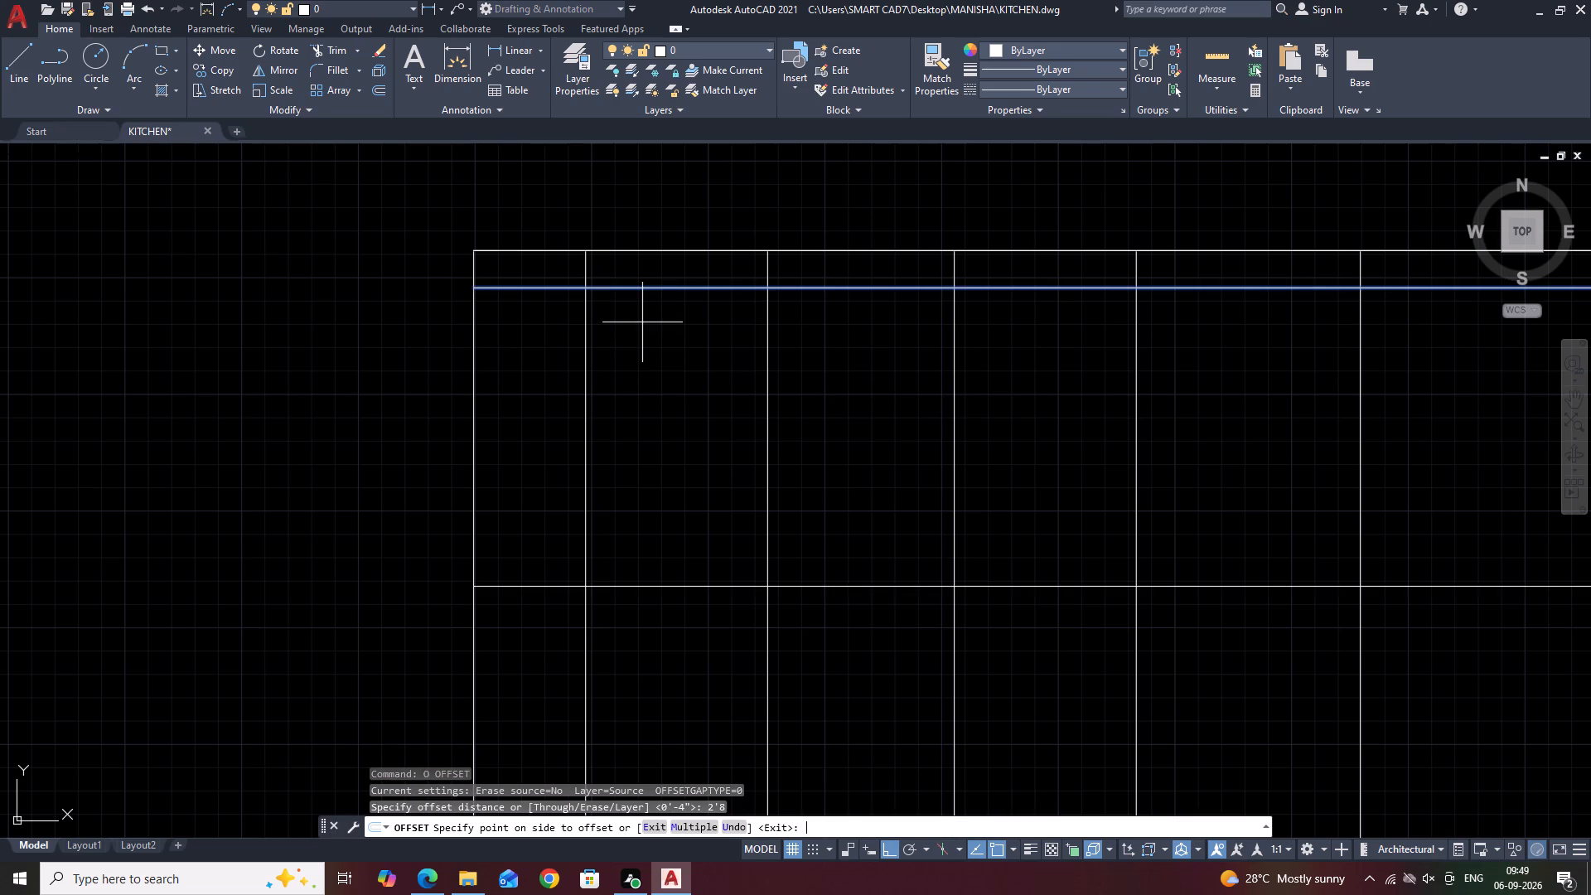
scroll(603, 346, down, 1)
middle_drag(636, 351, 629, 293)
click(634, 362)
key(Escape)
Offset the second interior horizontal line 1'7" downward.
drag(657, 455, 608, 384)
click(587, 360)
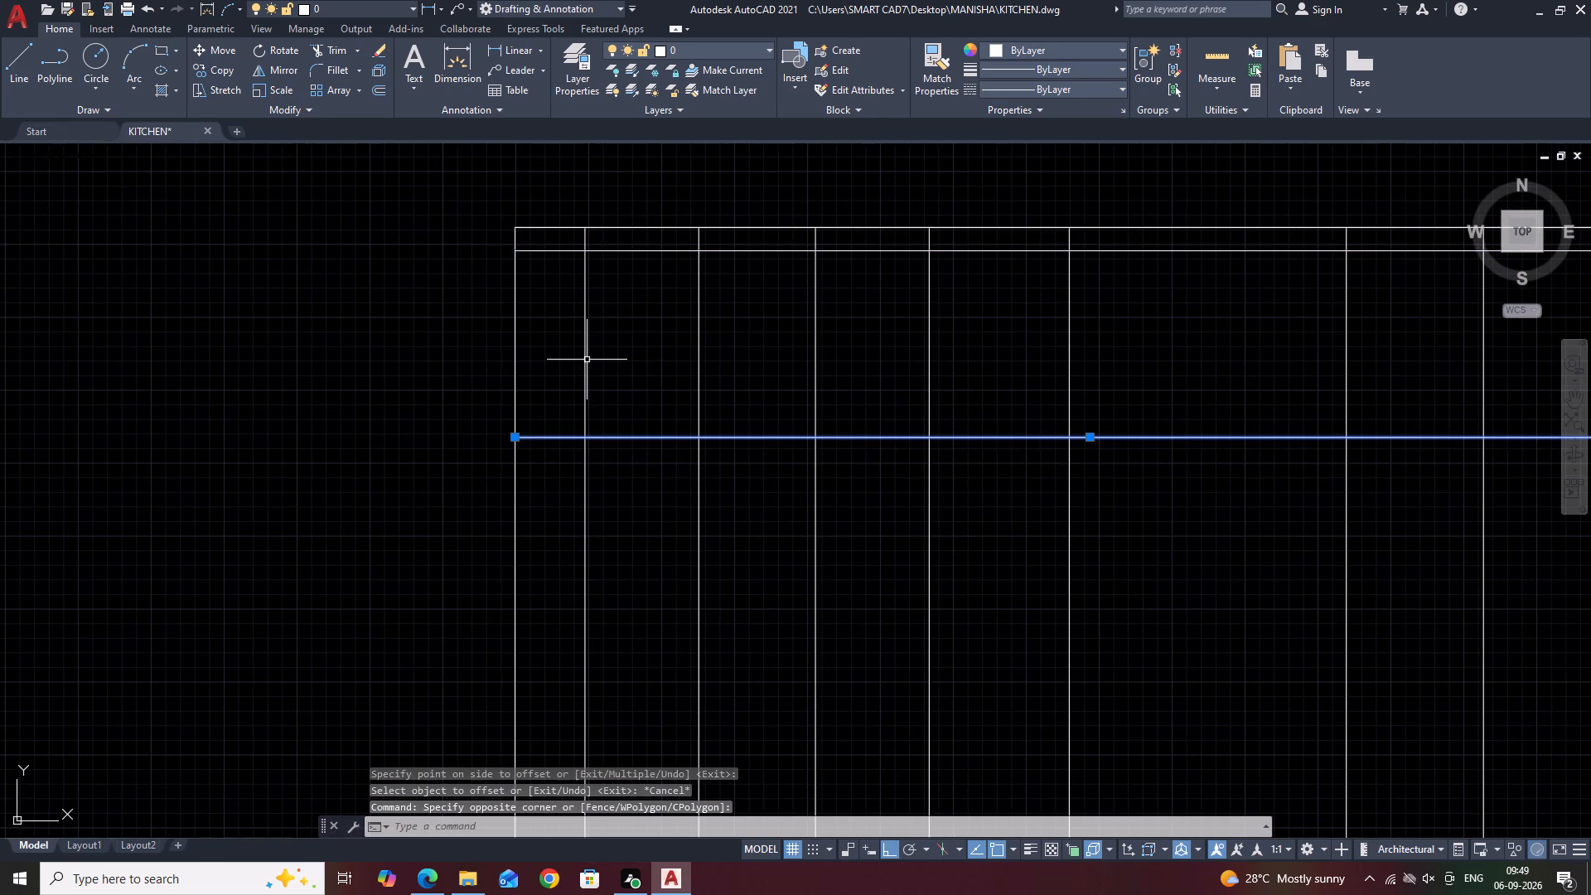
key(o)
key(space)
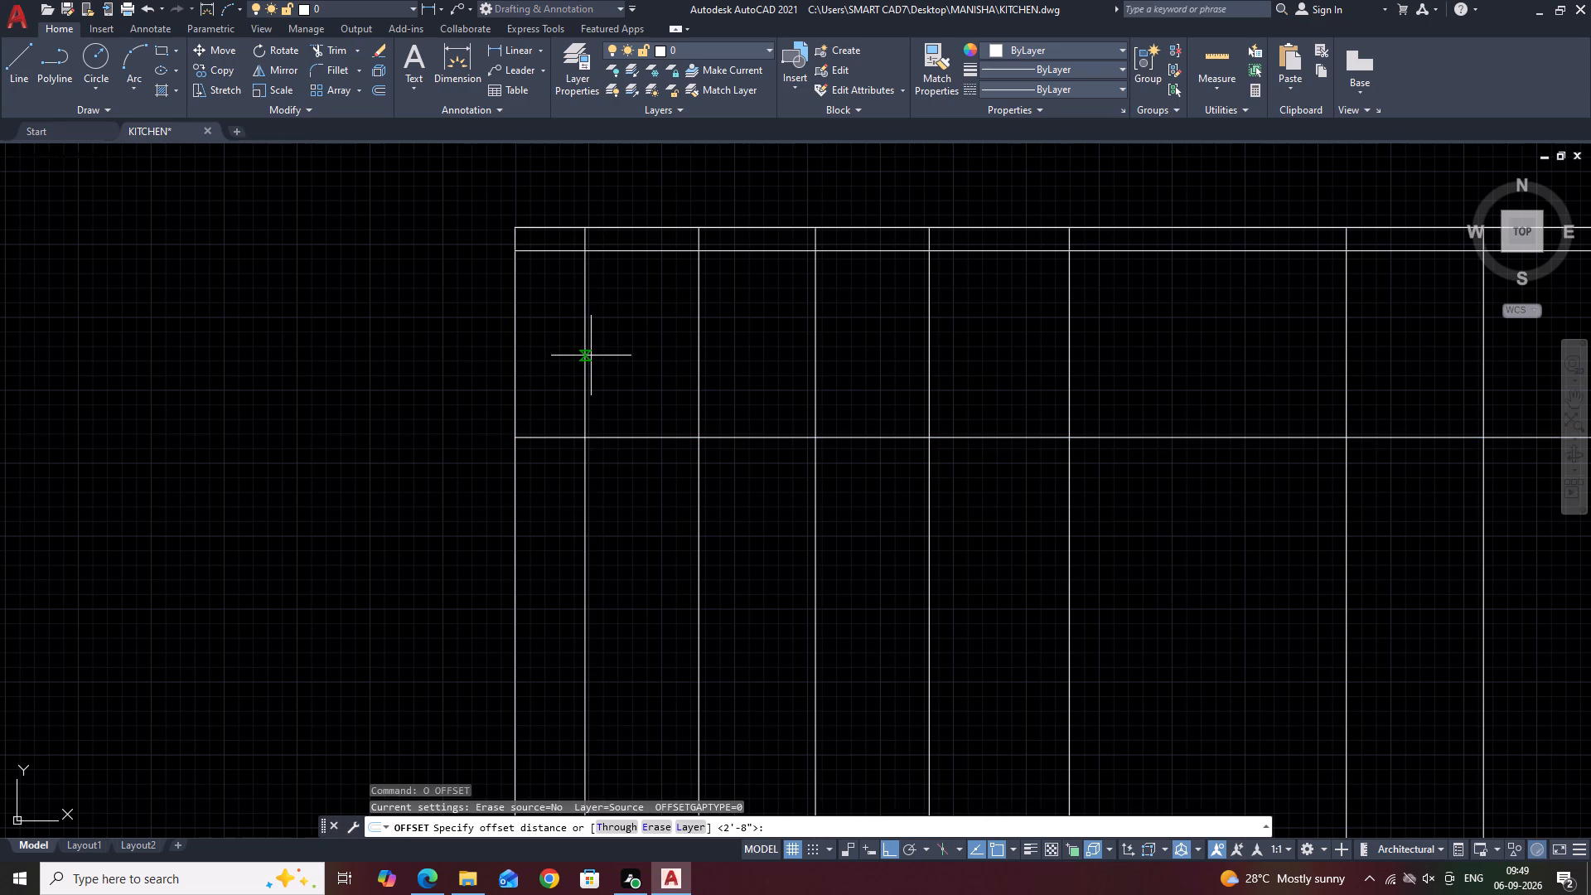
text(1'7)
key(Return)
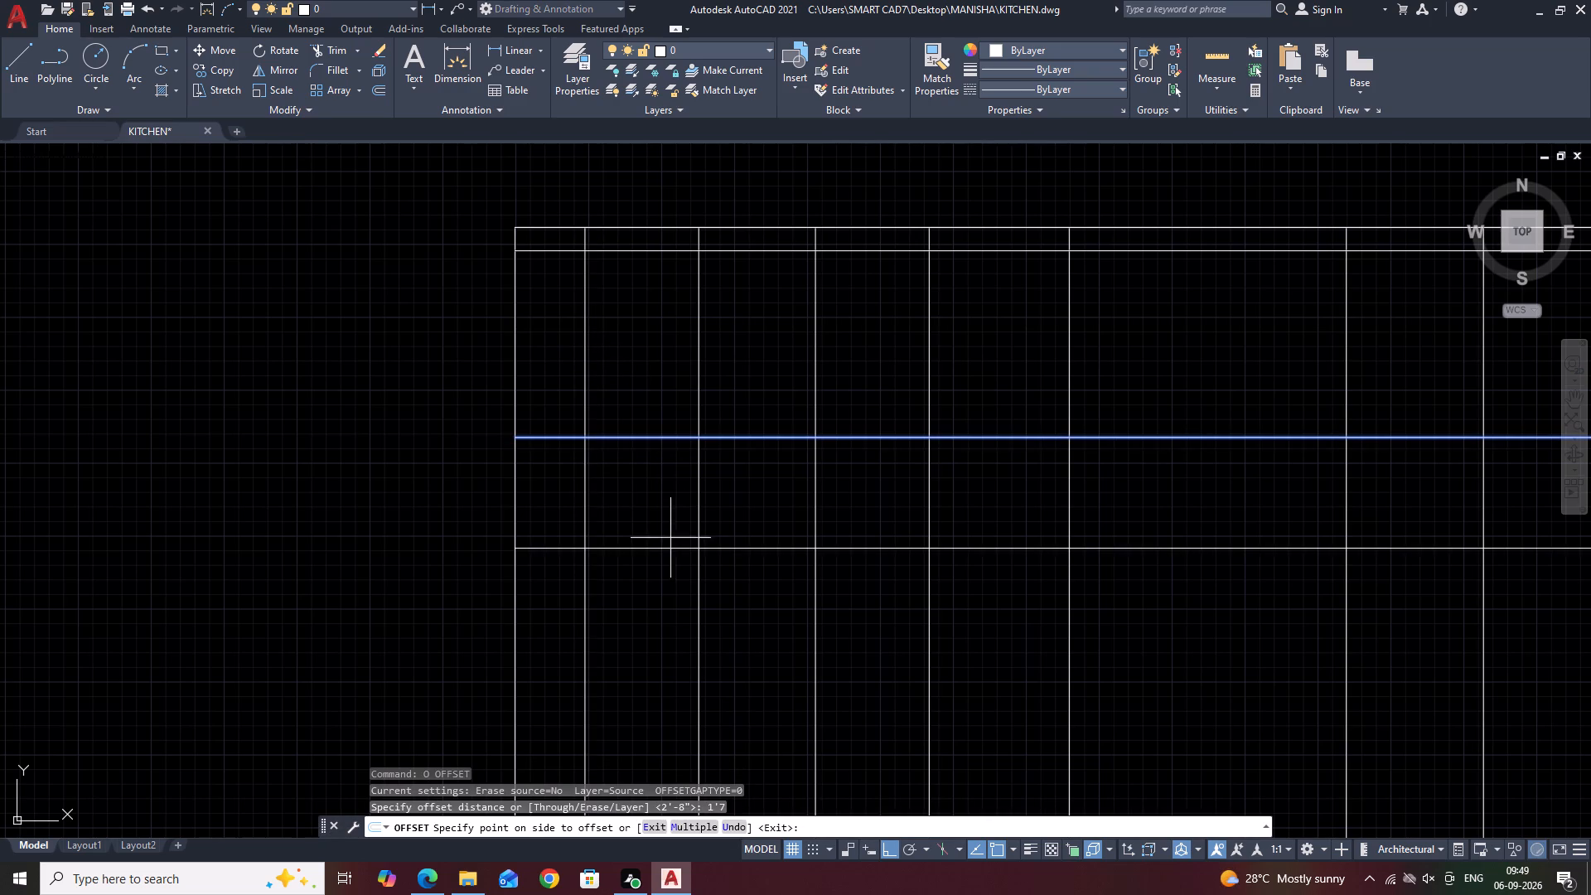
click(671, 539)
key(Escape)
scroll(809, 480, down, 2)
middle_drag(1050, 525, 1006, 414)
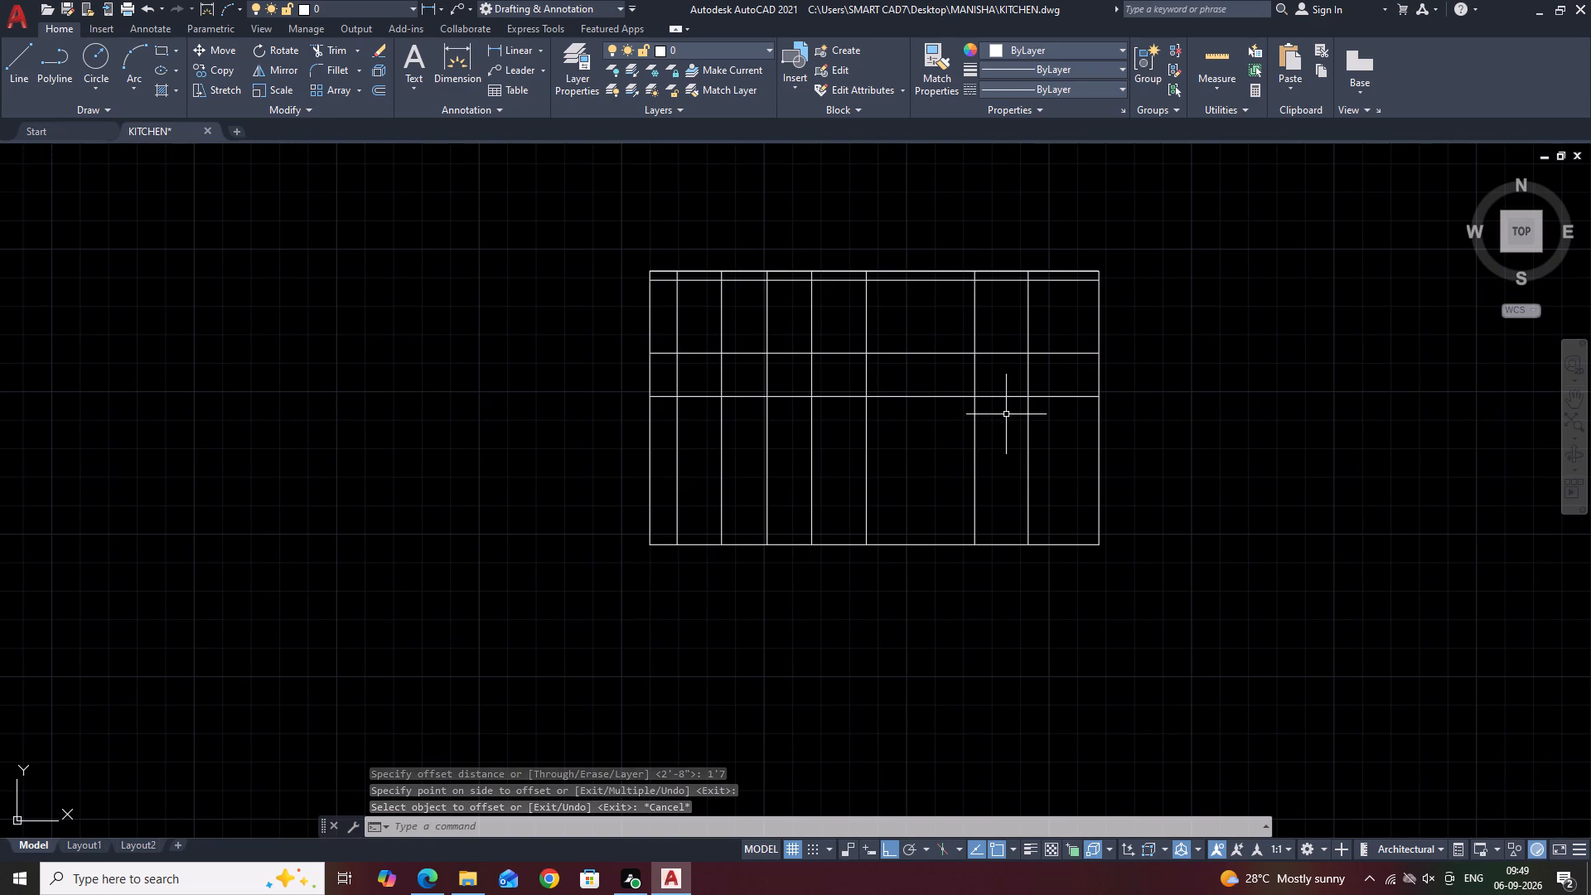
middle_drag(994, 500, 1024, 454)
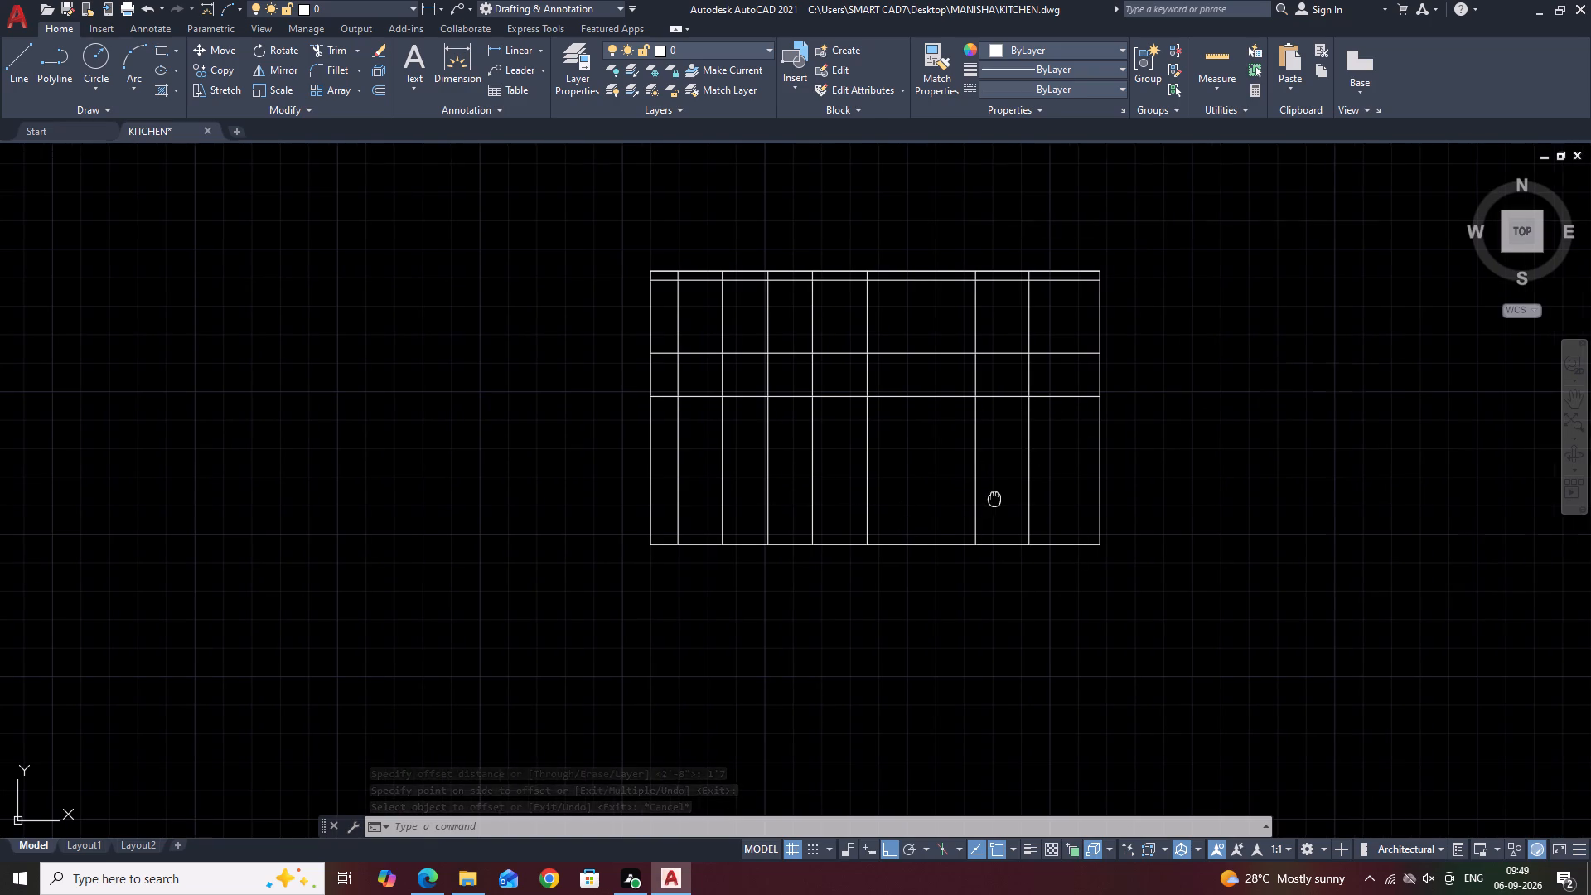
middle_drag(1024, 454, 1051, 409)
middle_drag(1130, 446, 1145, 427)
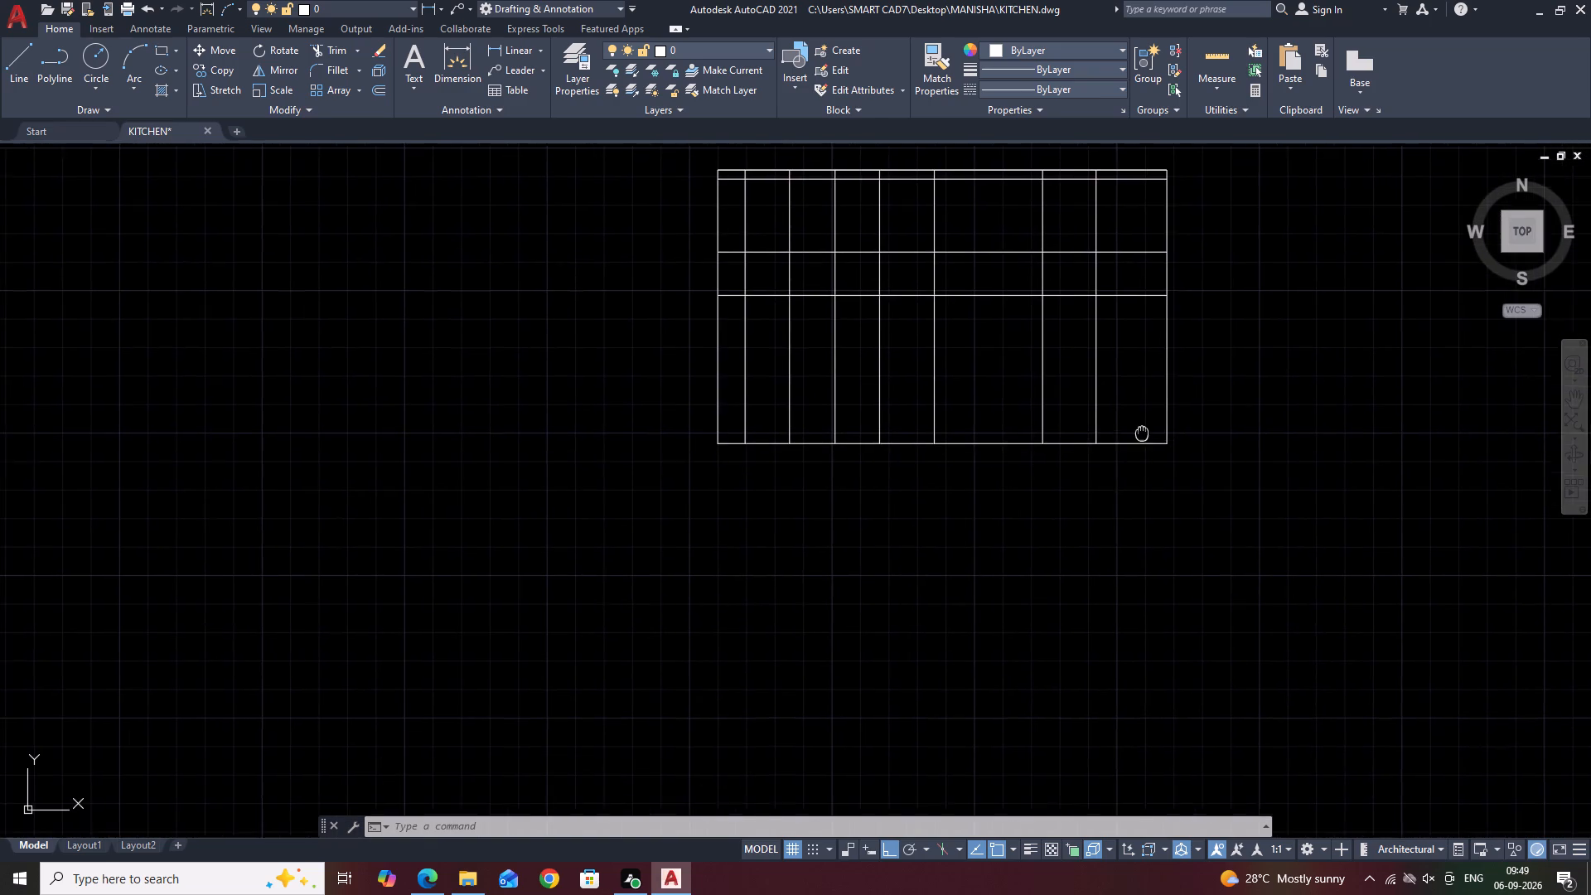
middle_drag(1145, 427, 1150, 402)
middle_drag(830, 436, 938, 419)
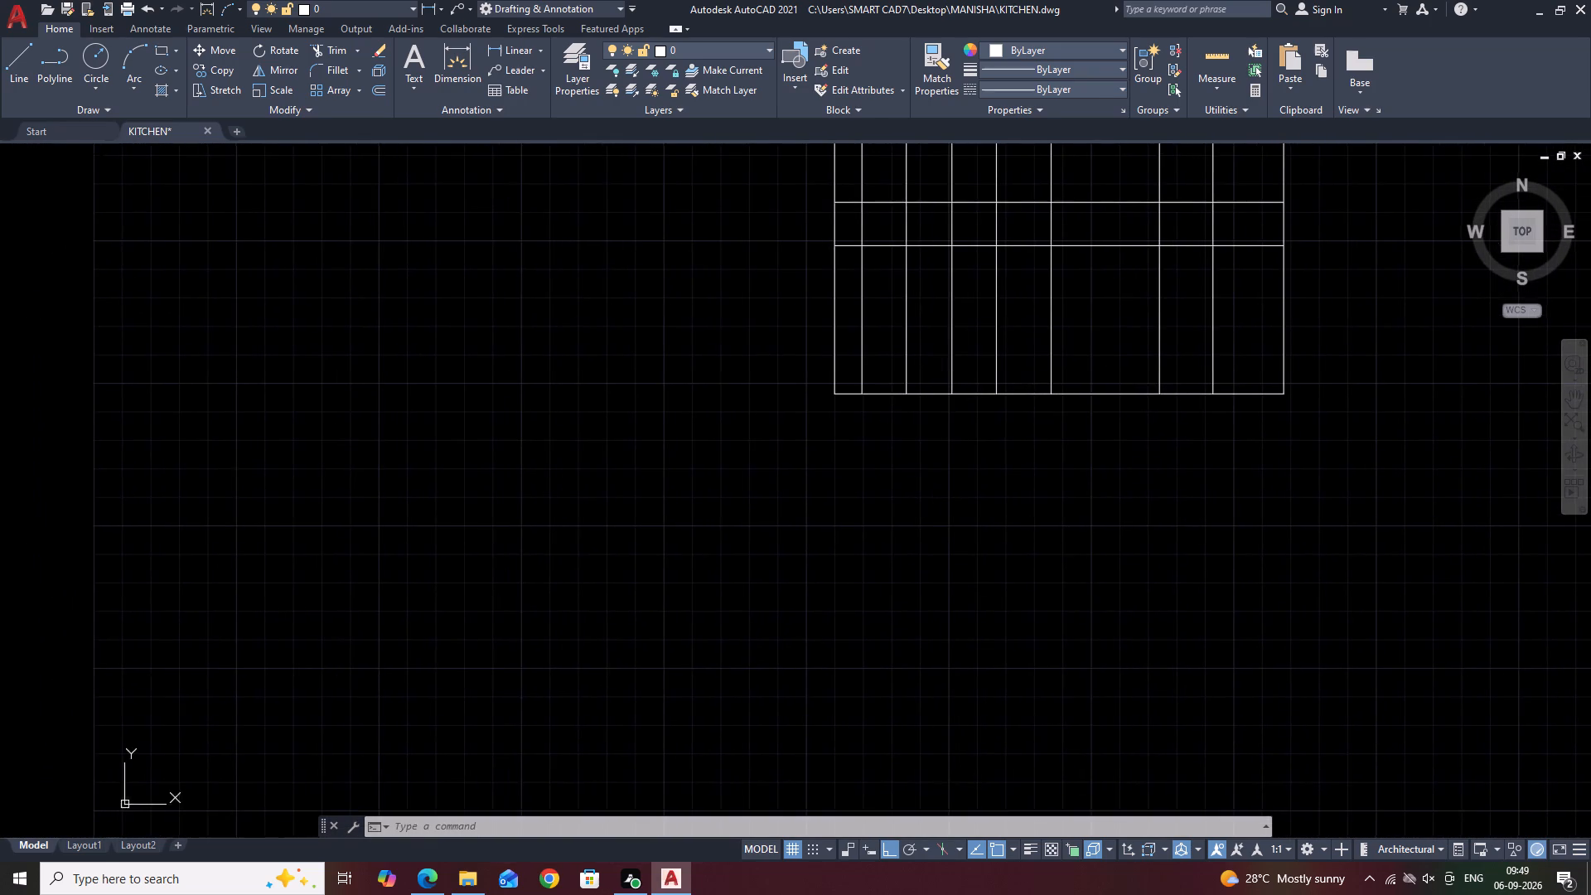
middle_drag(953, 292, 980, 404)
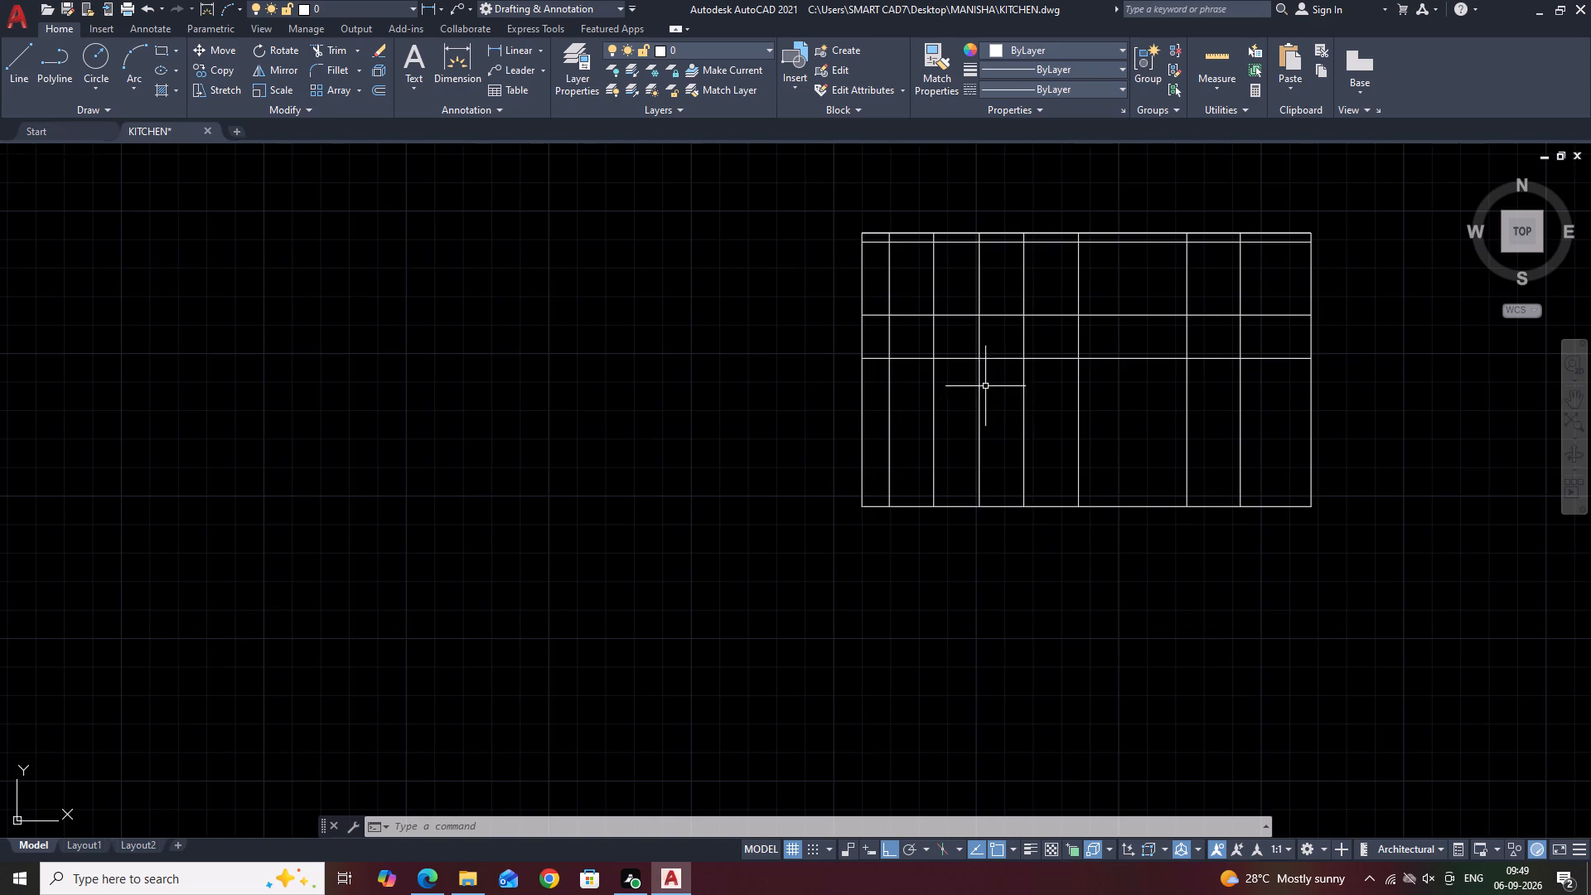
Trim the four leftmost interior vertical lines below the lowest interior horizontal line.
key(t)
key(r)
key(space)
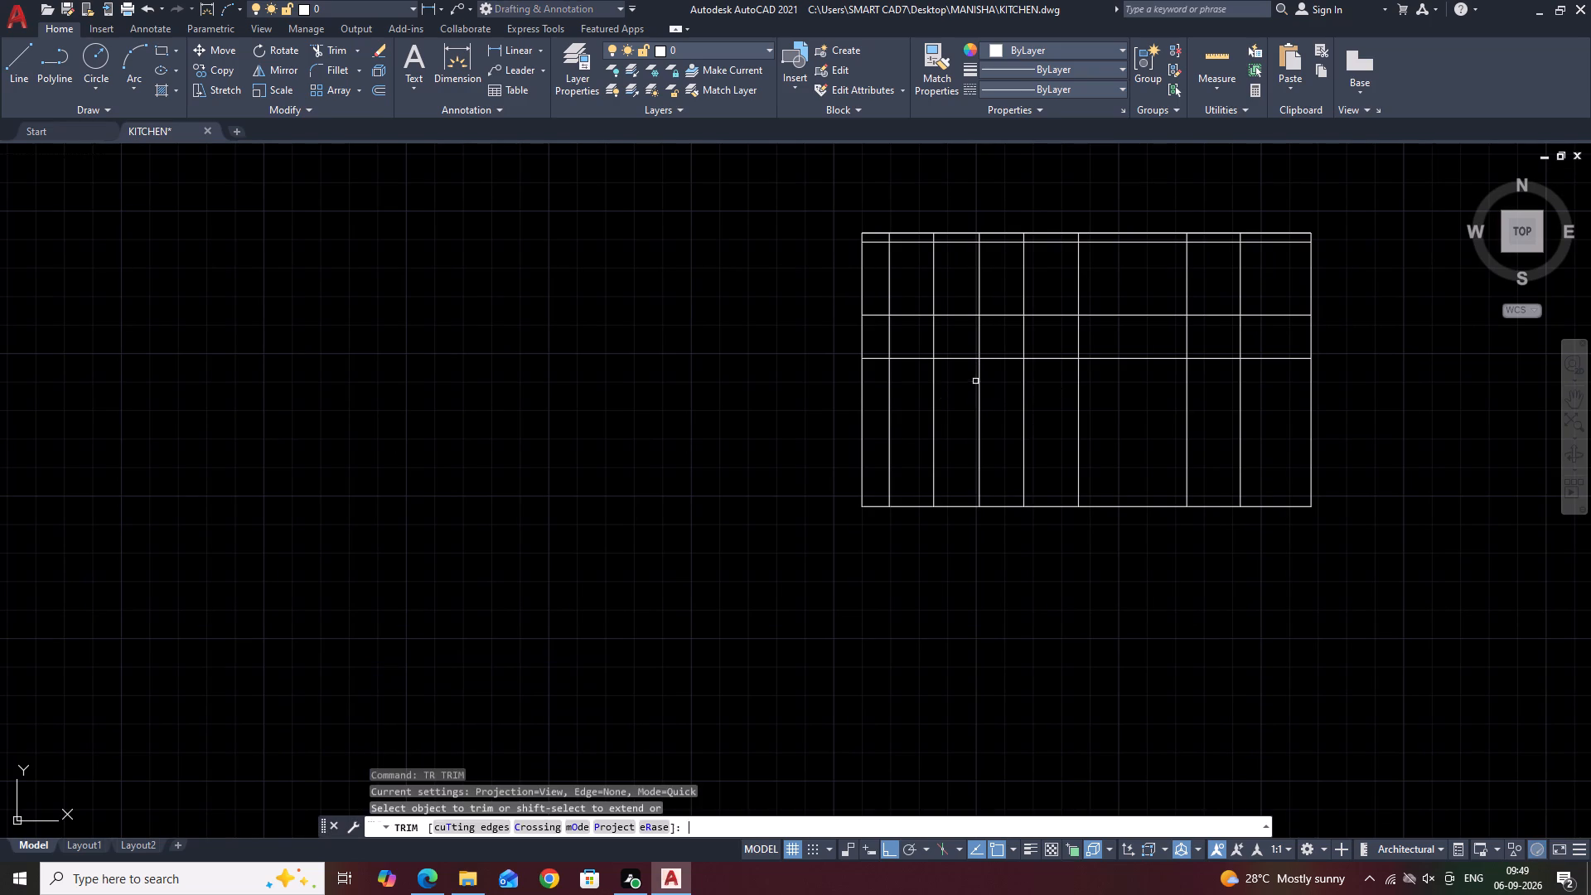
click(1045, 394)
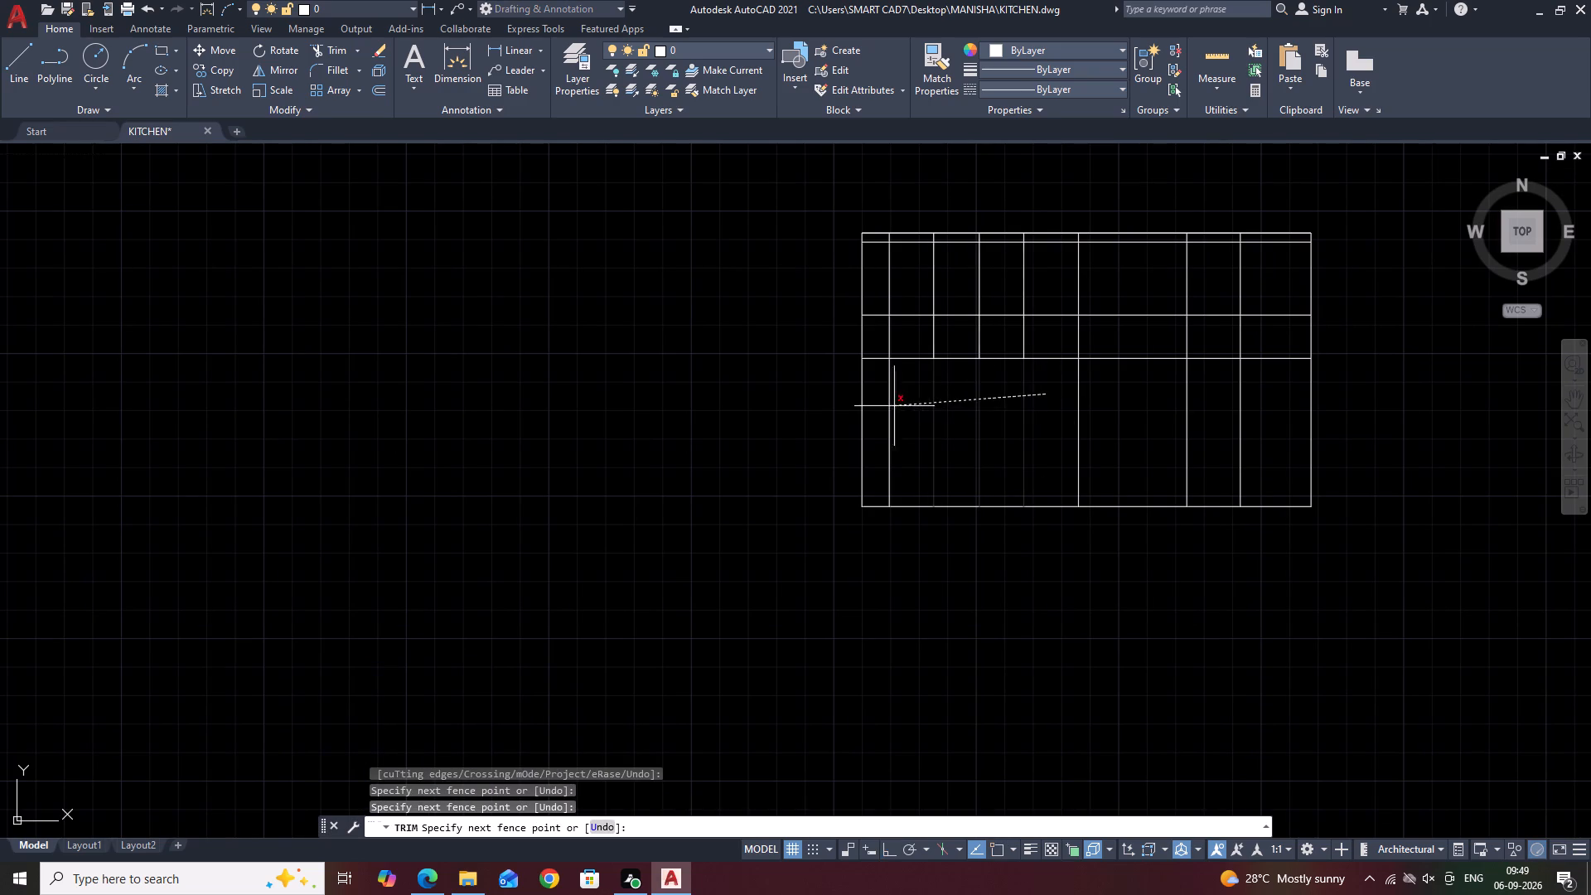
click(881, 399)
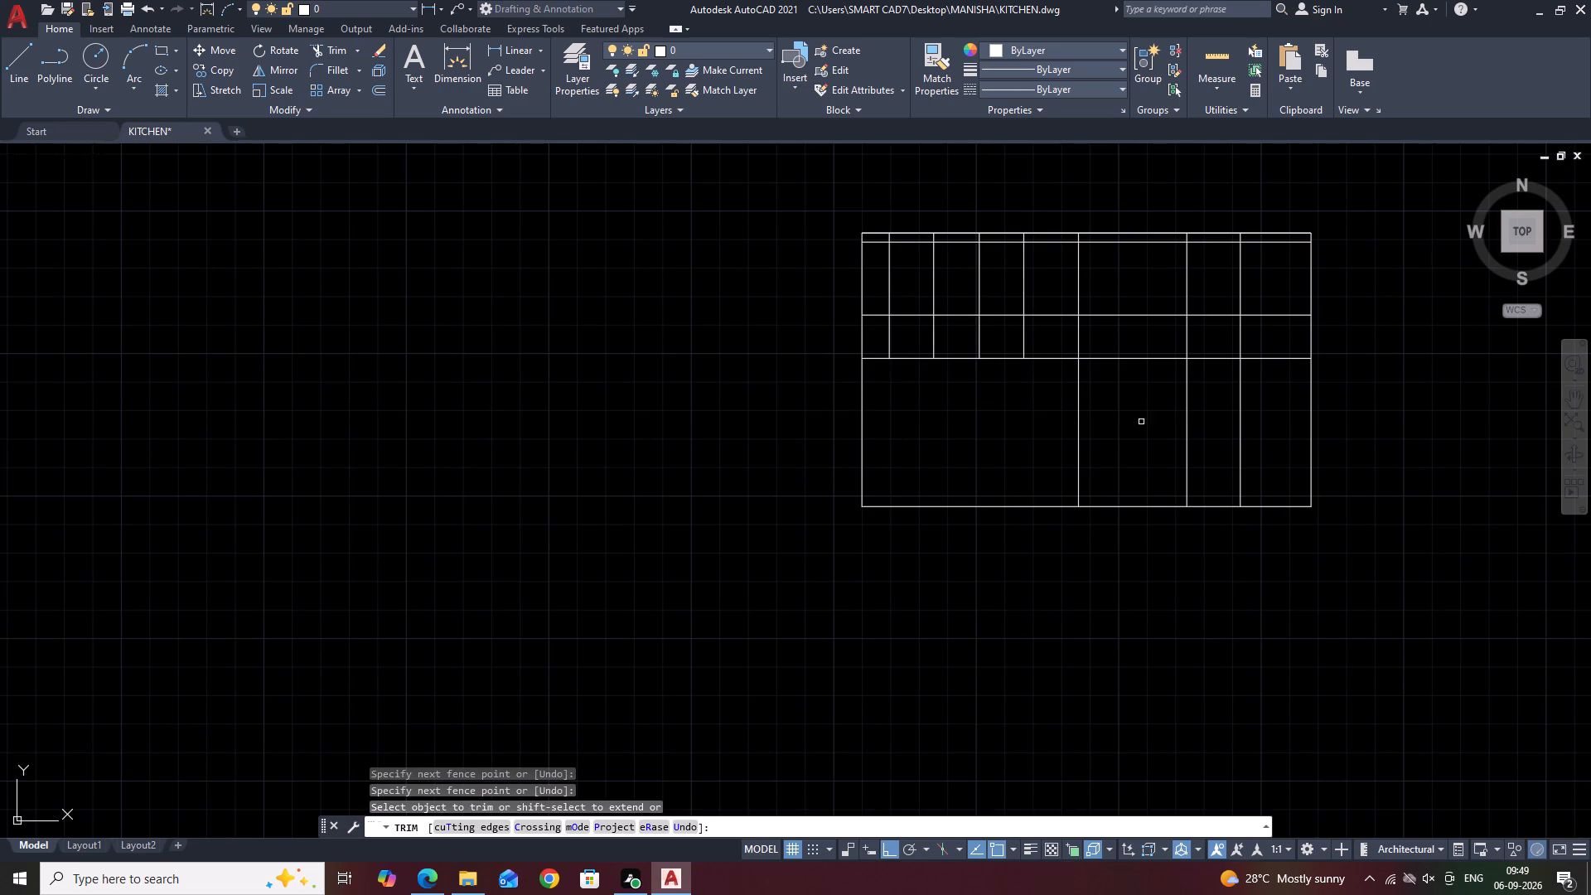
middle_drag(1177, 422, 1066, 424)
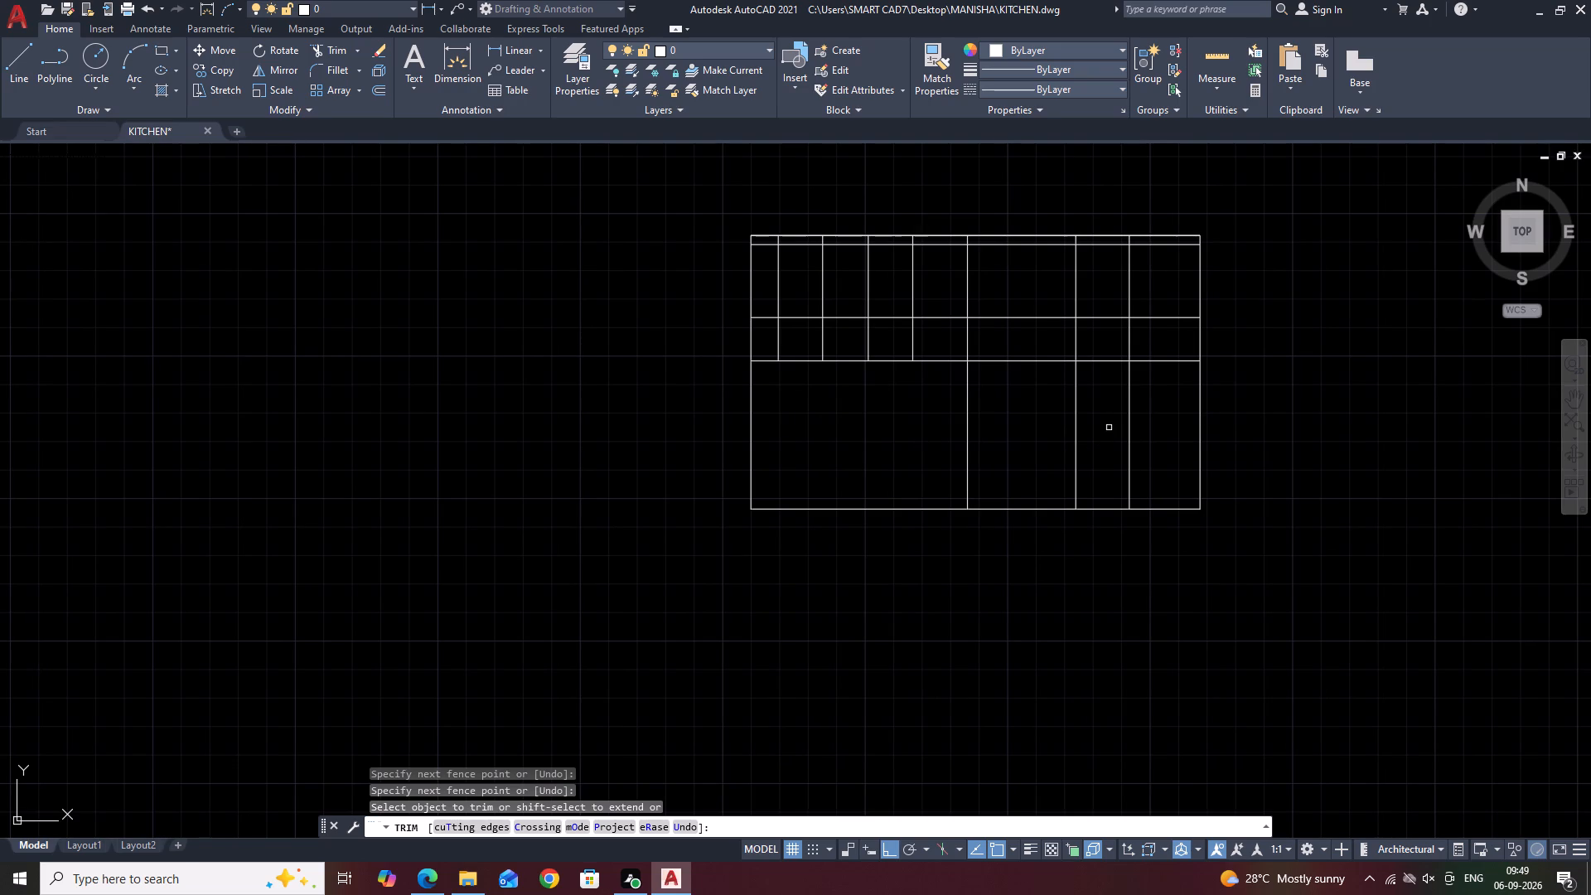
key(Escape)
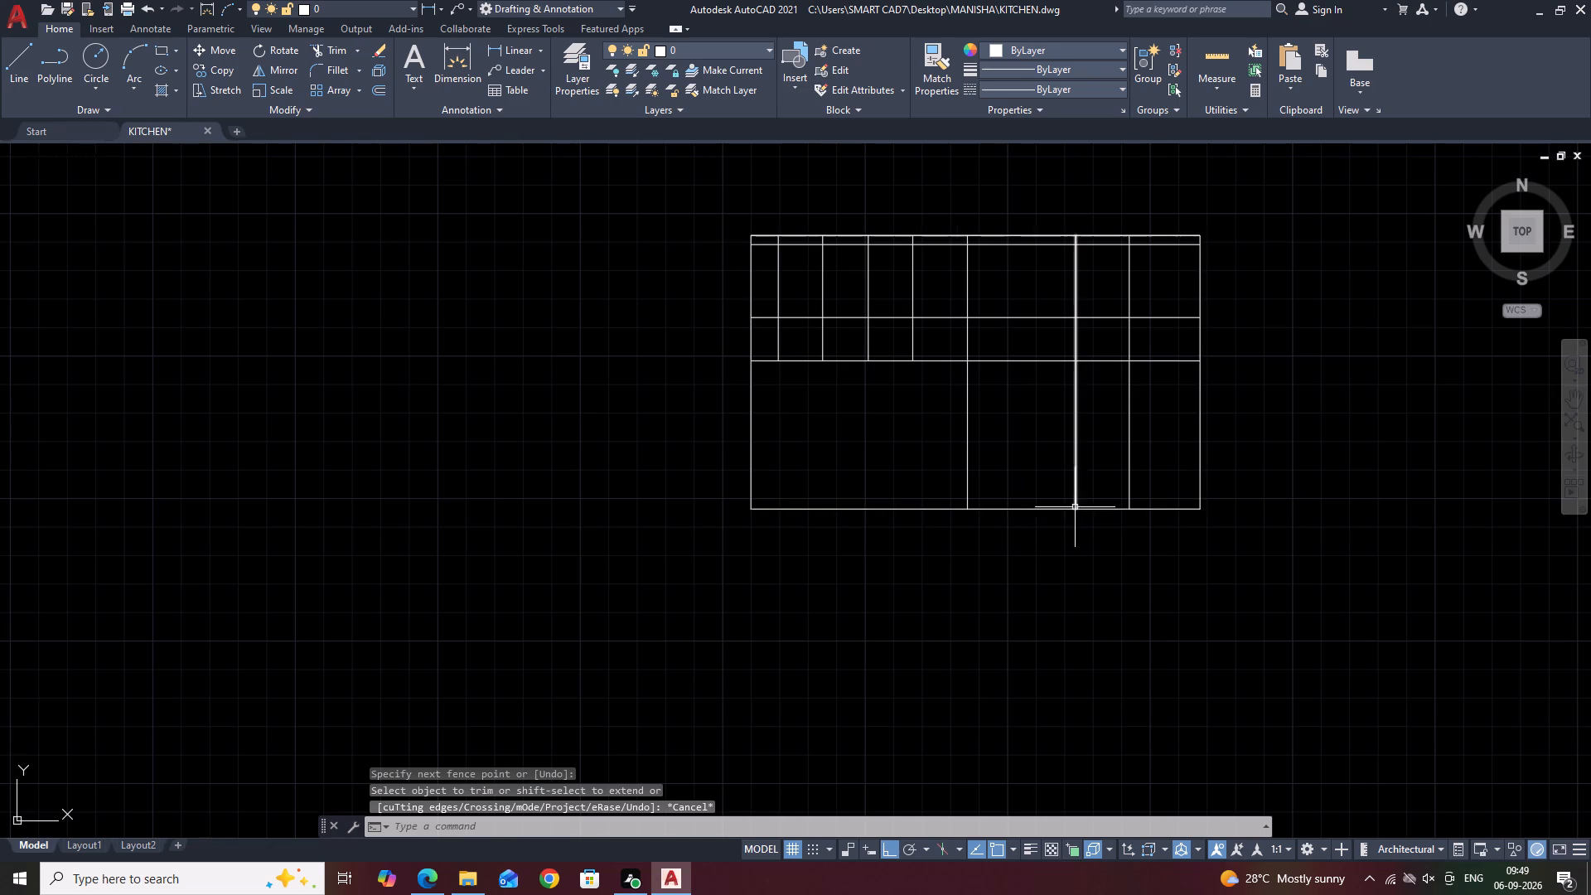
Draw a line along the room's left edge from the lowest interior horizontal line down to the bottom-left corner.
middle_drag(989, 322, 1013, 404)
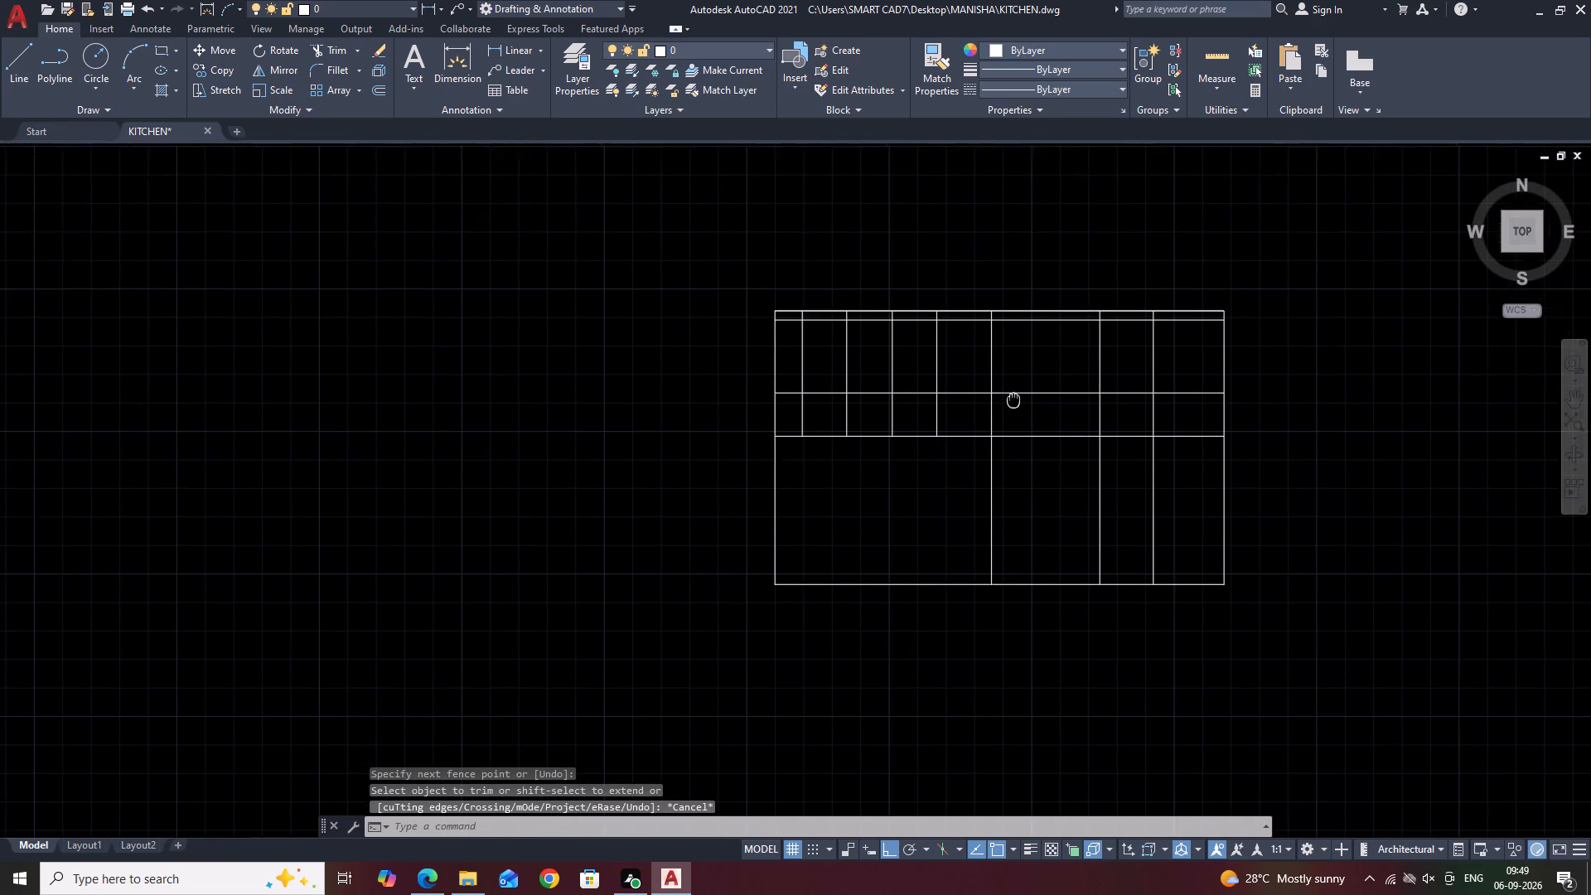
middle_drag(1013, 404, 1015, 422)
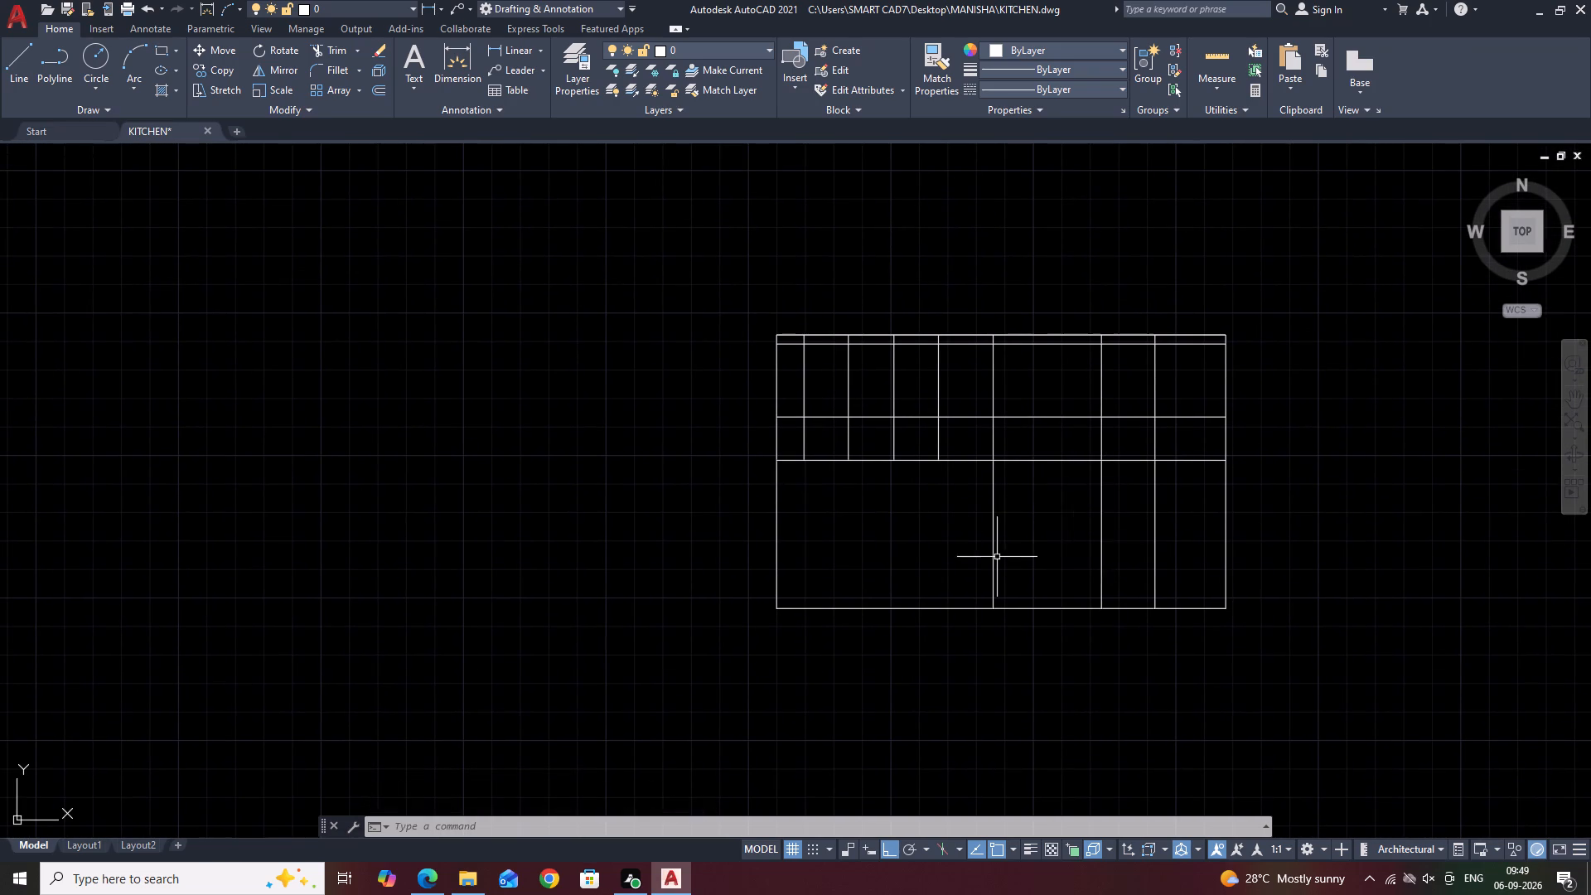
middle_drag(971, 558, 1094, 515)
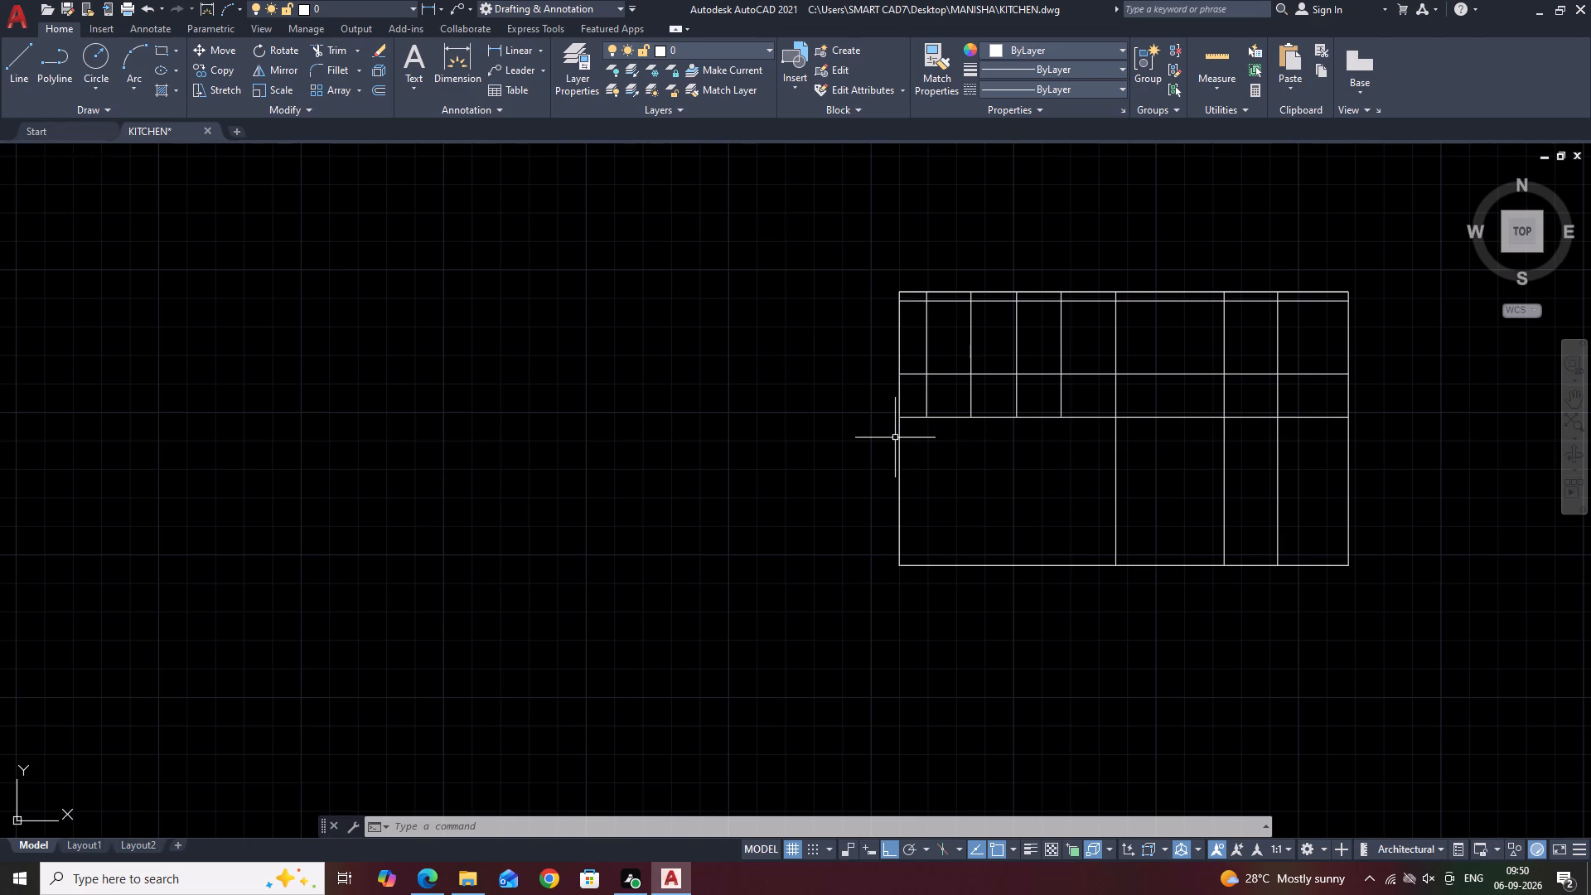
scroll(897, 493, up, 2)
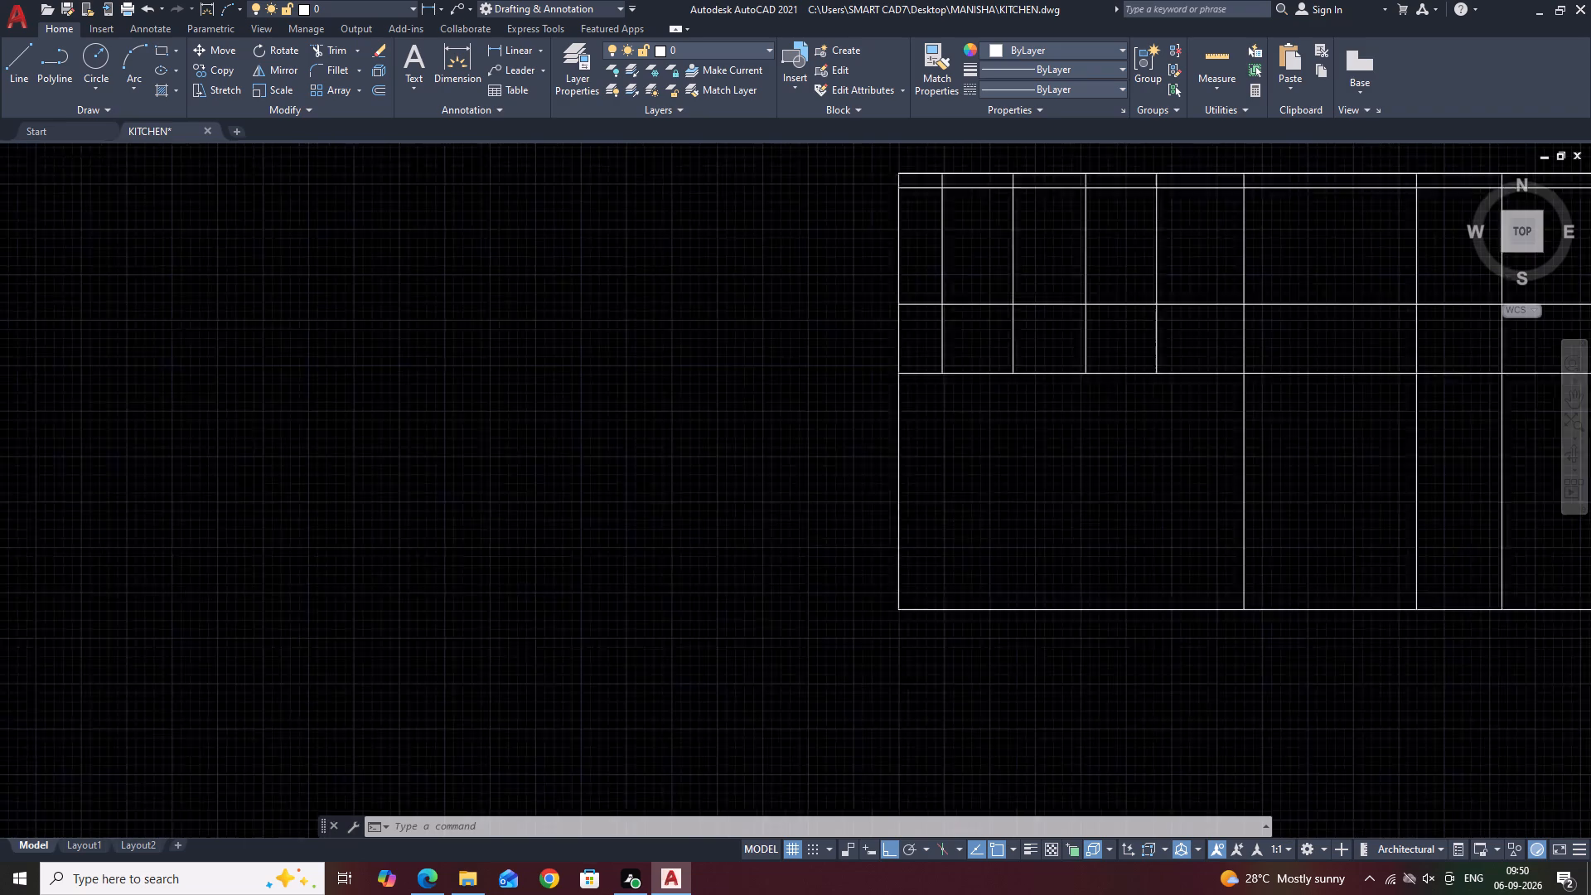
click(899, 479)
key(Escape)
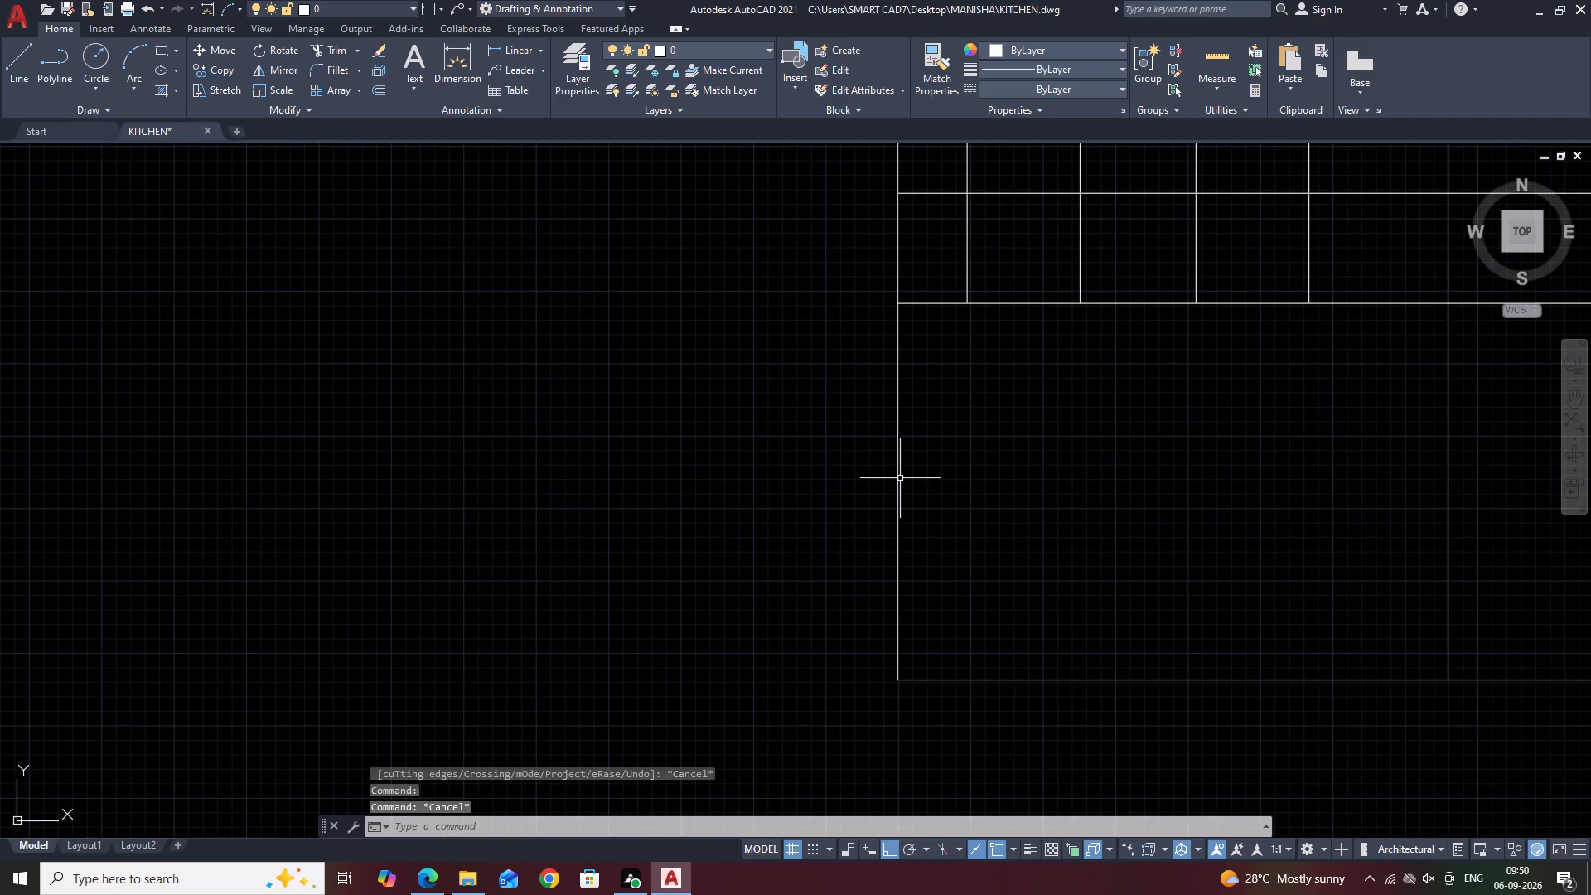
key(l)
key(space)
click(897, 306)
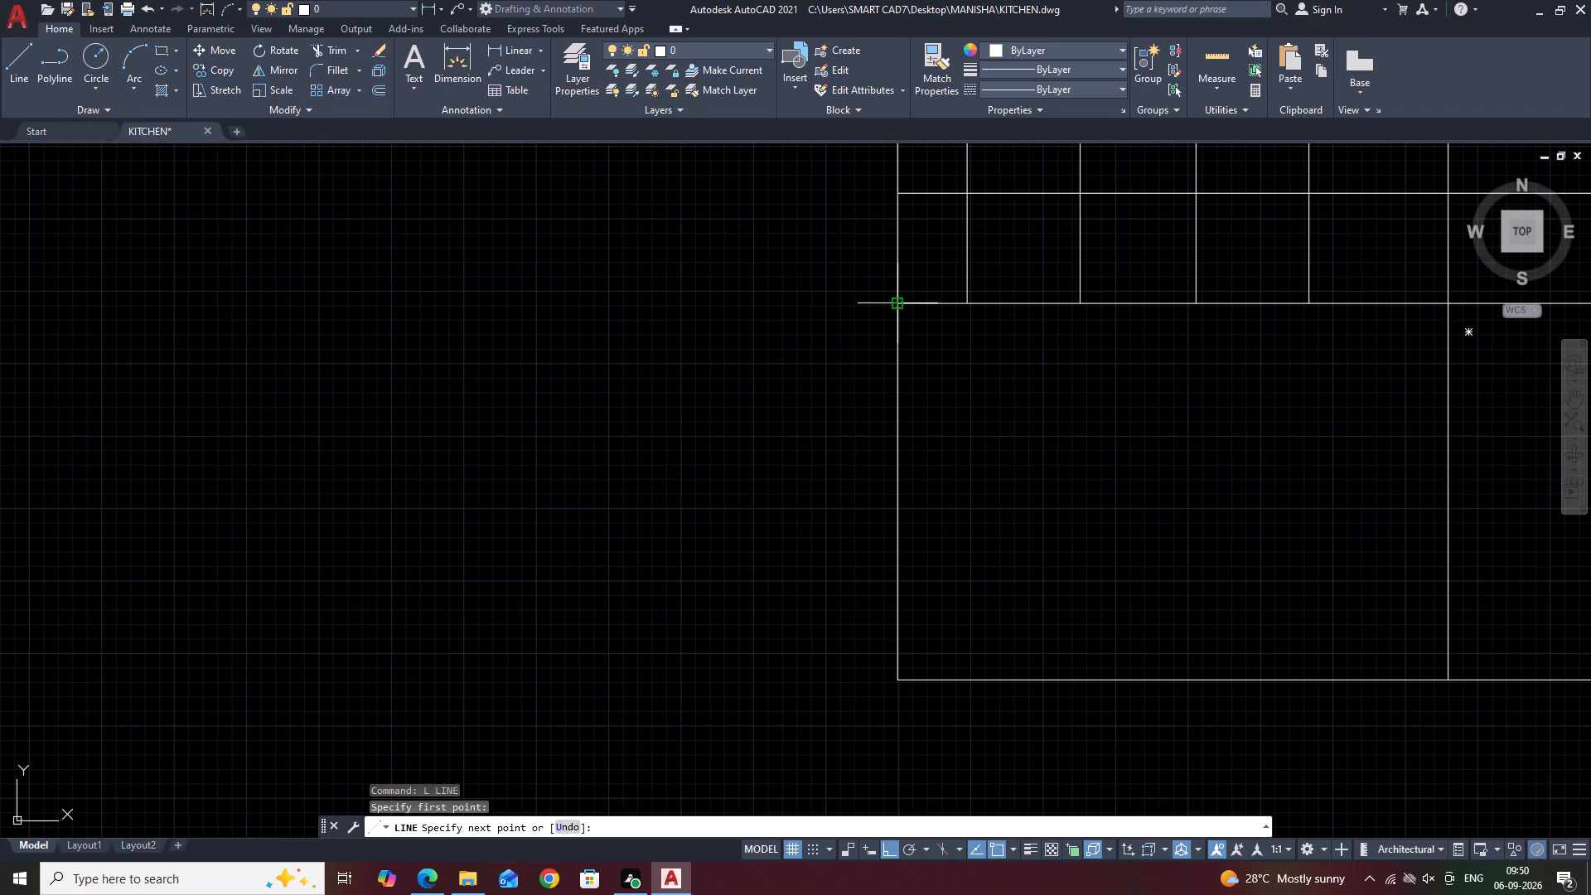
click(901, 678)
key(Escape)
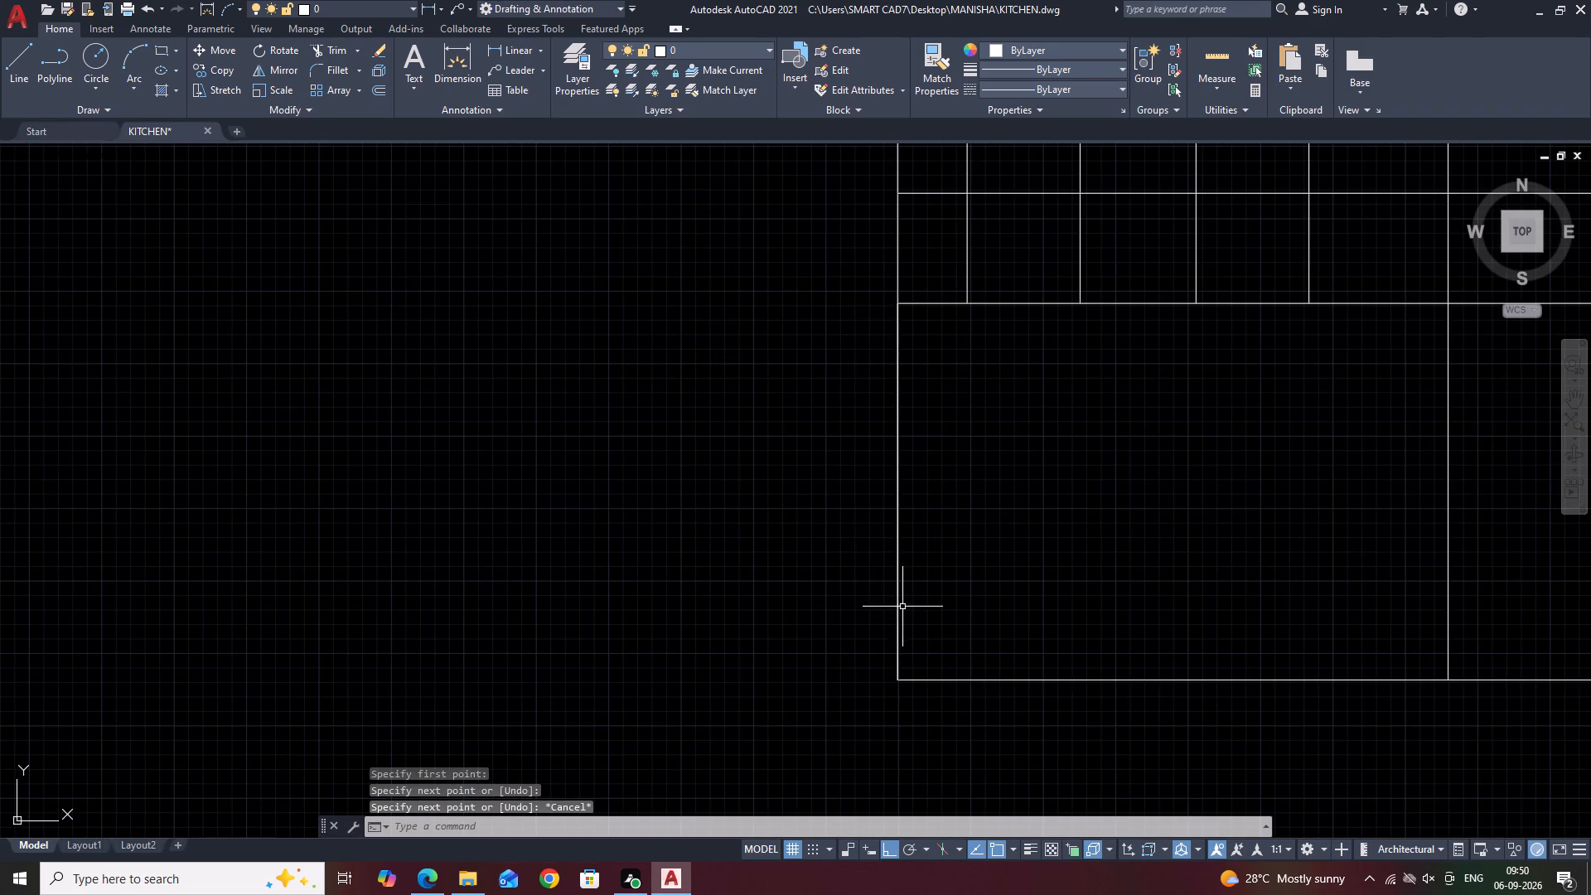
Offset the new line on the lower part of the room's left edge 2' to the right, into the room.
click(898, 601)
text(O)
key(space)
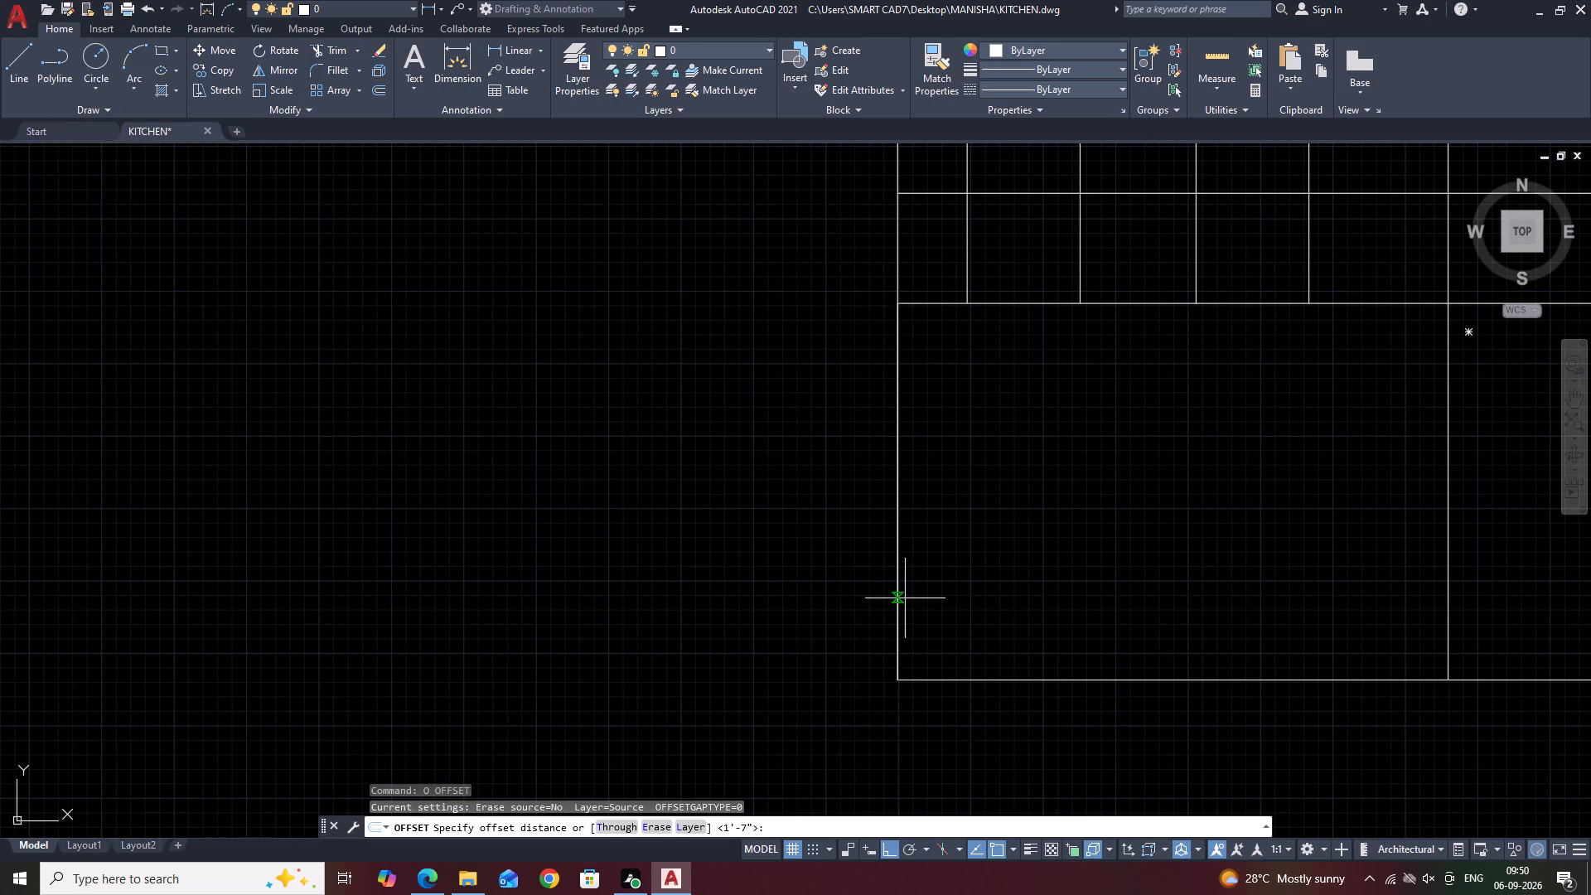
text(2')
key(Return)
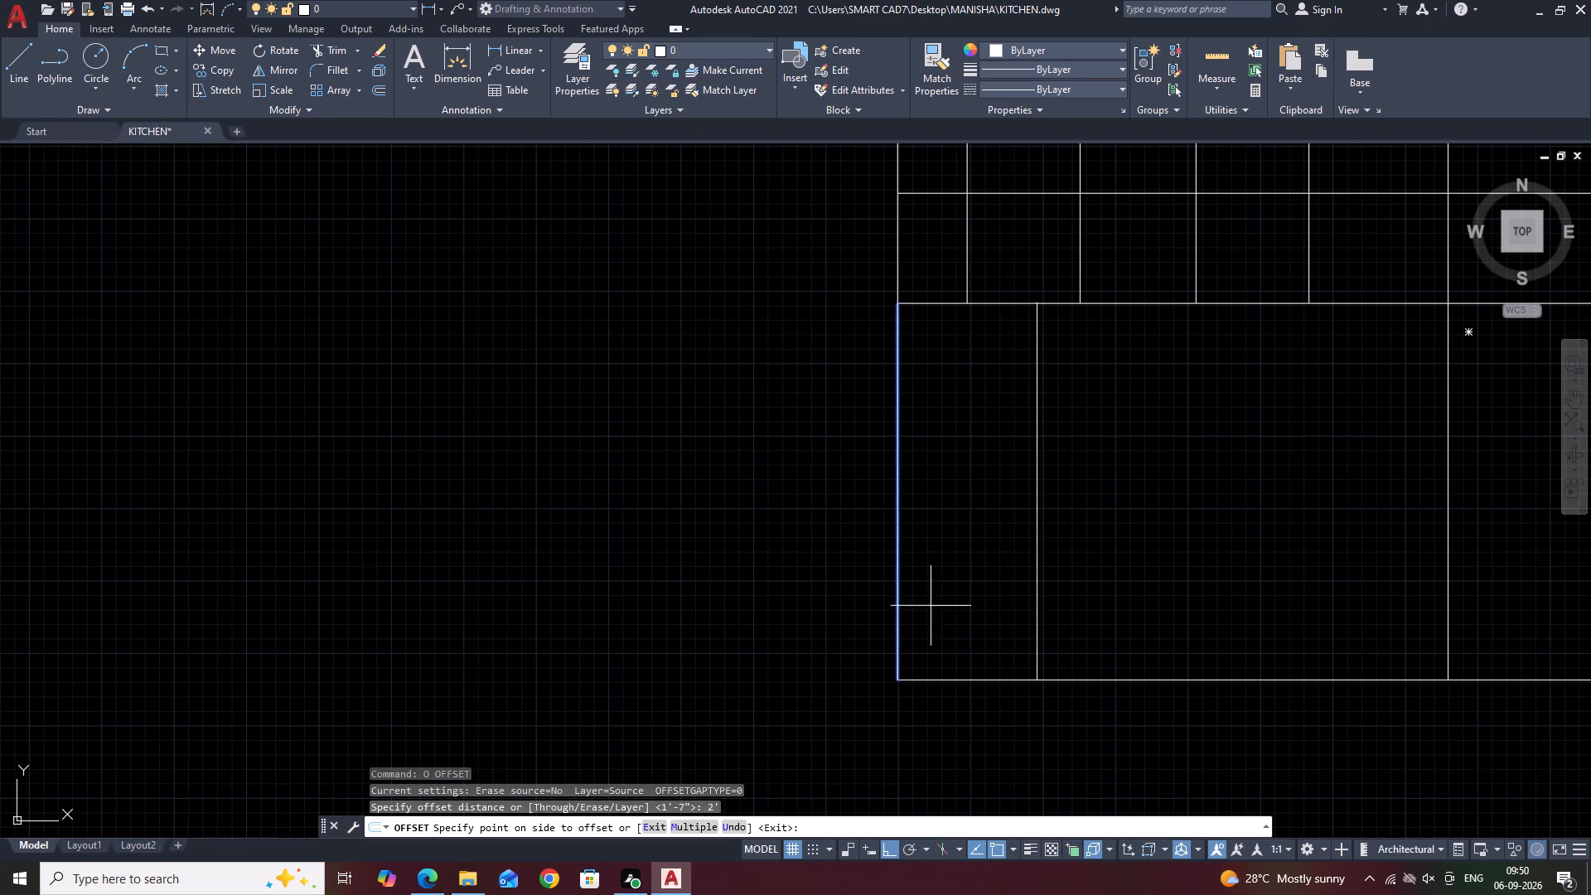
click(1005, 617)
key(Escape)
Offset the first vertical line in the lower section 1'.5 to the right.
click(1029, 607)
click(1048, 543)
click(1053, 588)
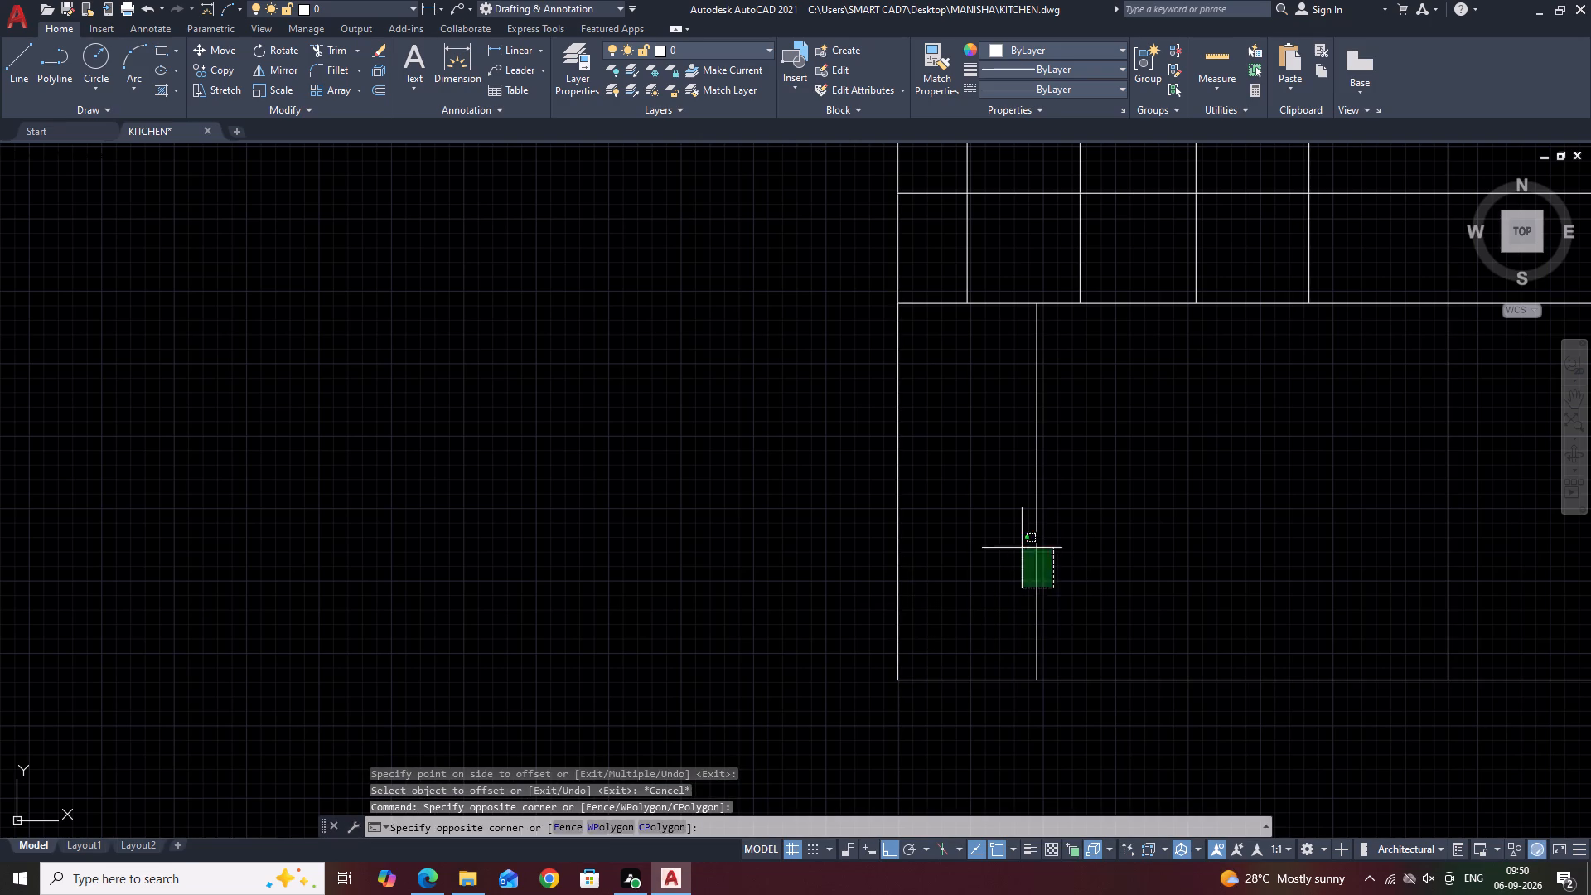
drag(1008, 529, 997, 510)
text(O)
key(space)
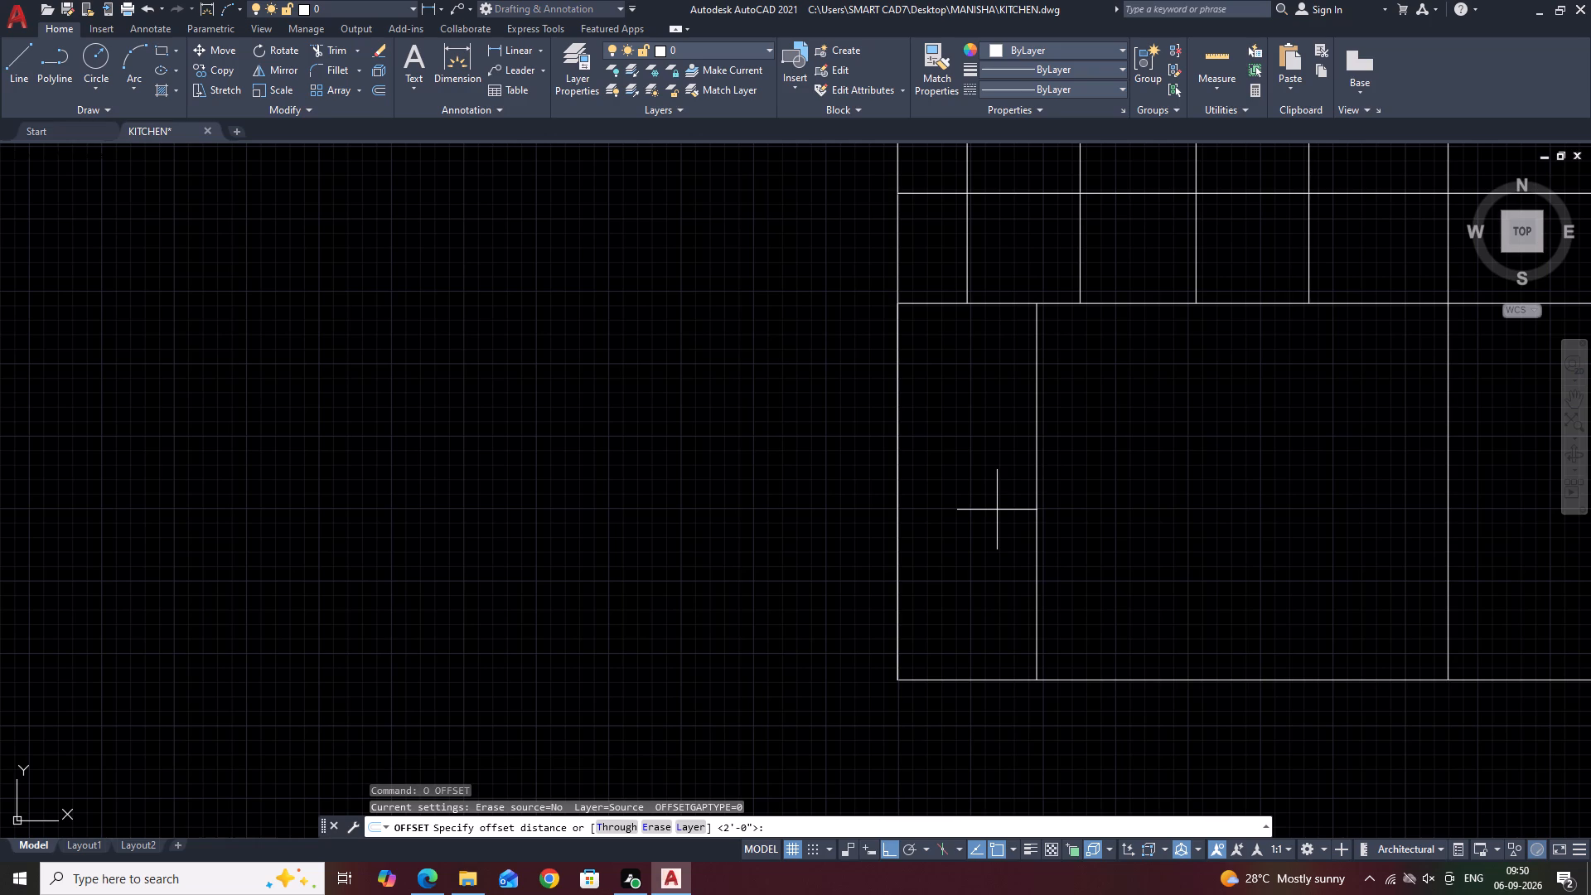
key(1)
key(period)
key(BackSpace)
key(apostrophe)
text(.5)
key(Return)
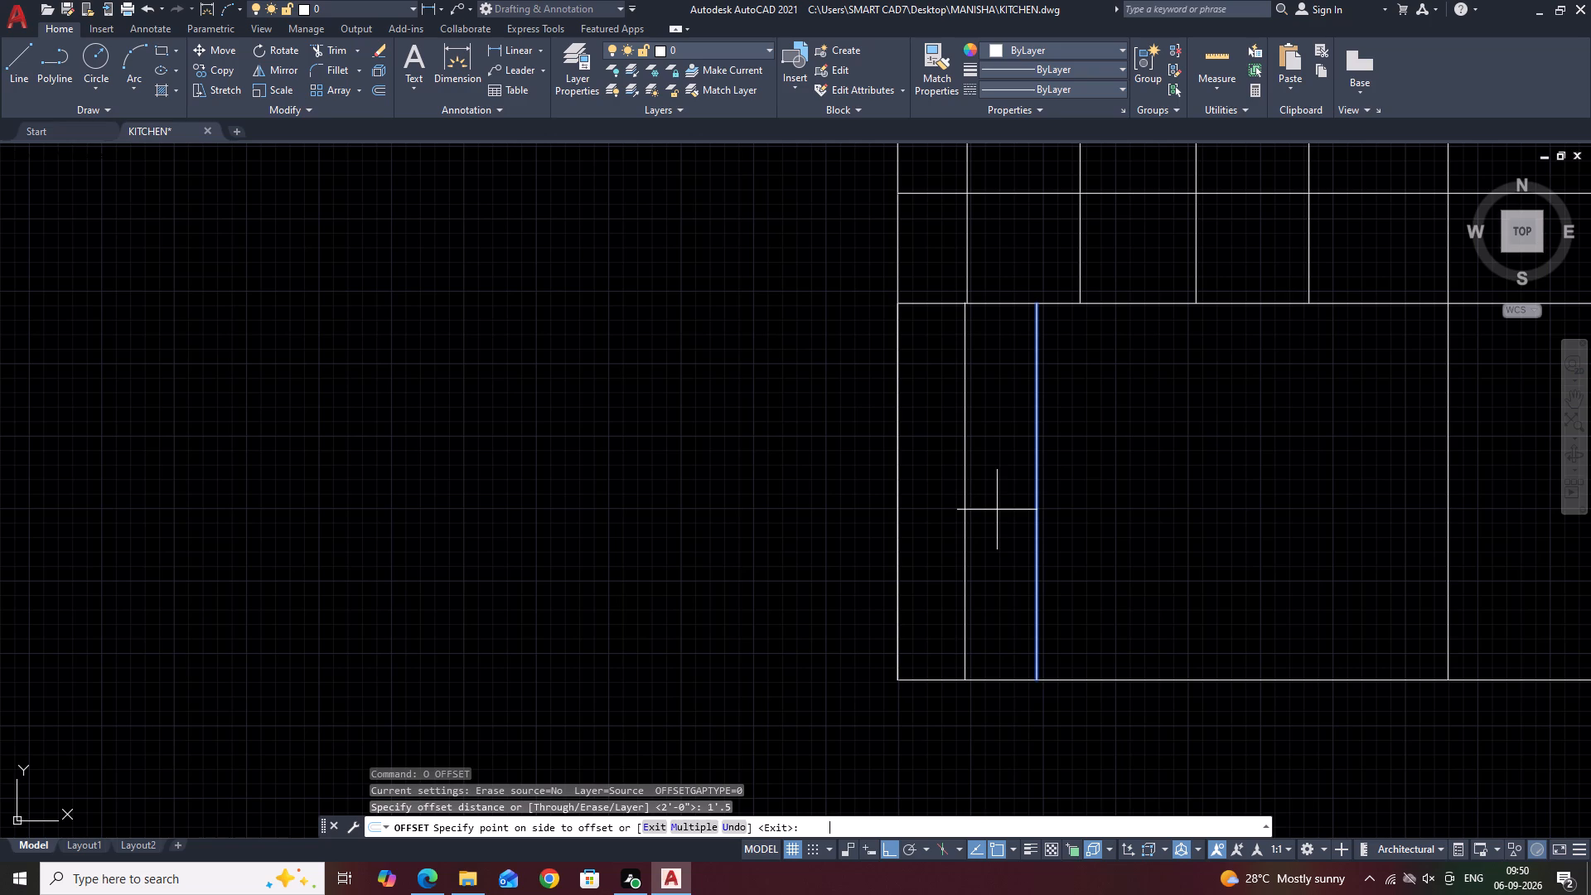
click(1196, 538)
key(Escape)
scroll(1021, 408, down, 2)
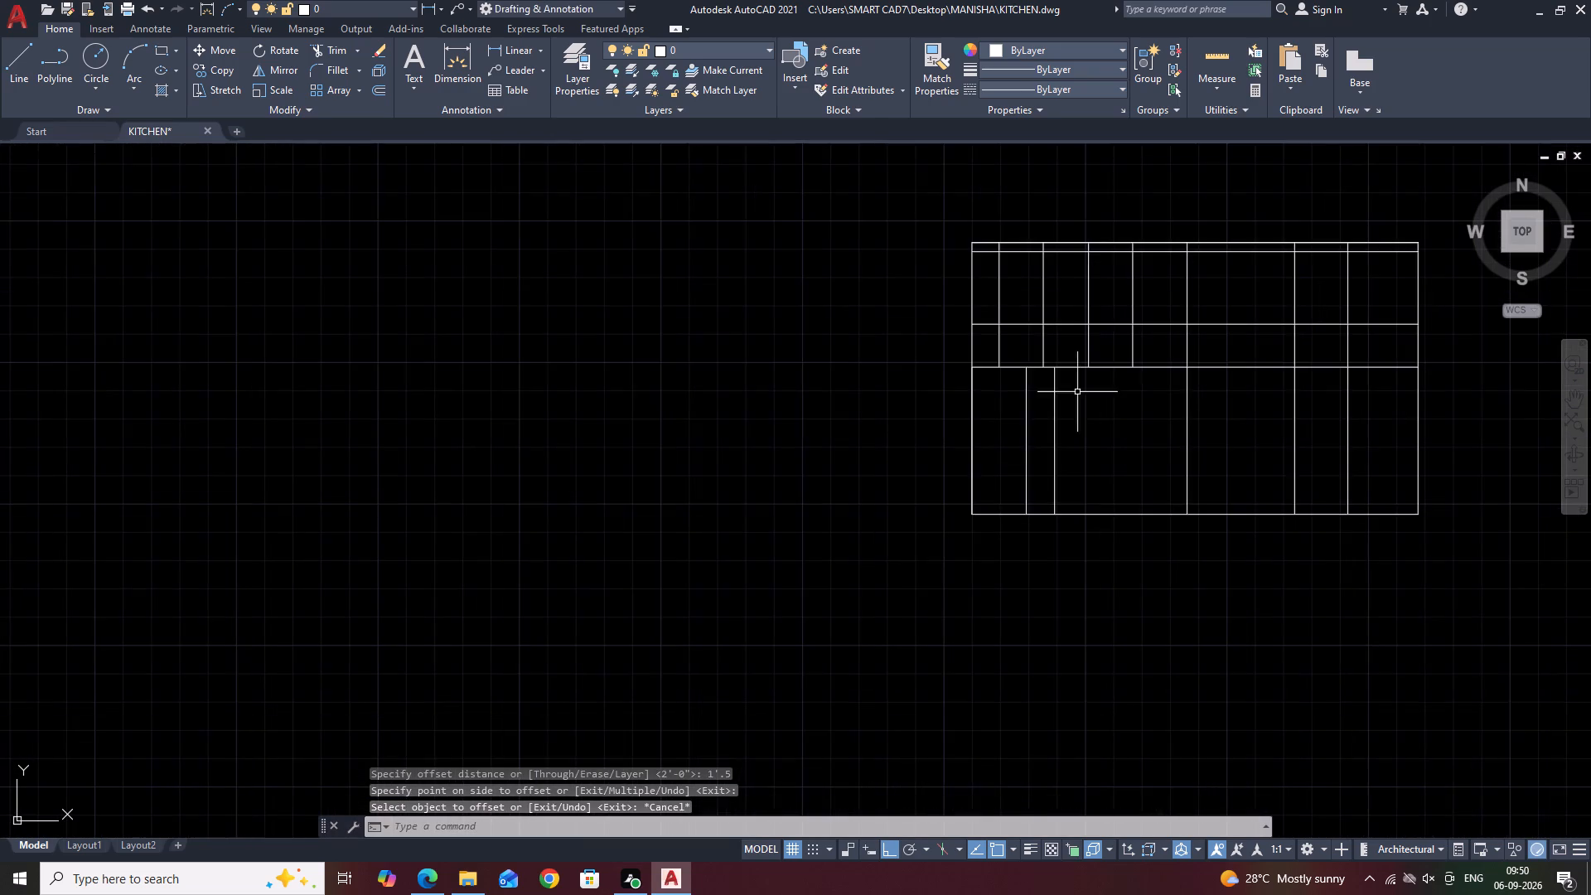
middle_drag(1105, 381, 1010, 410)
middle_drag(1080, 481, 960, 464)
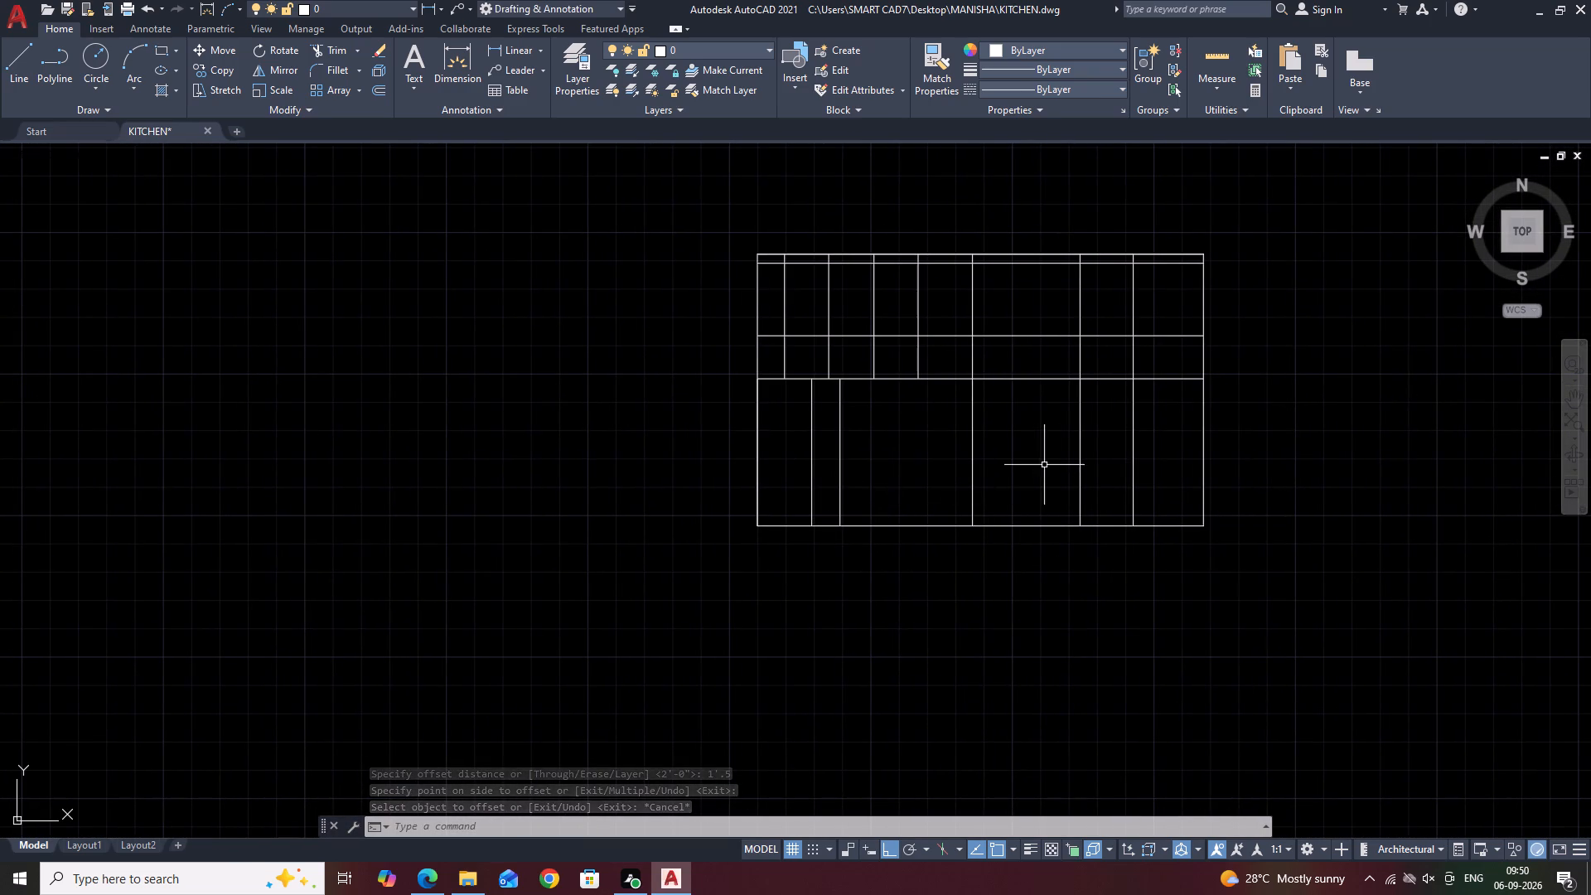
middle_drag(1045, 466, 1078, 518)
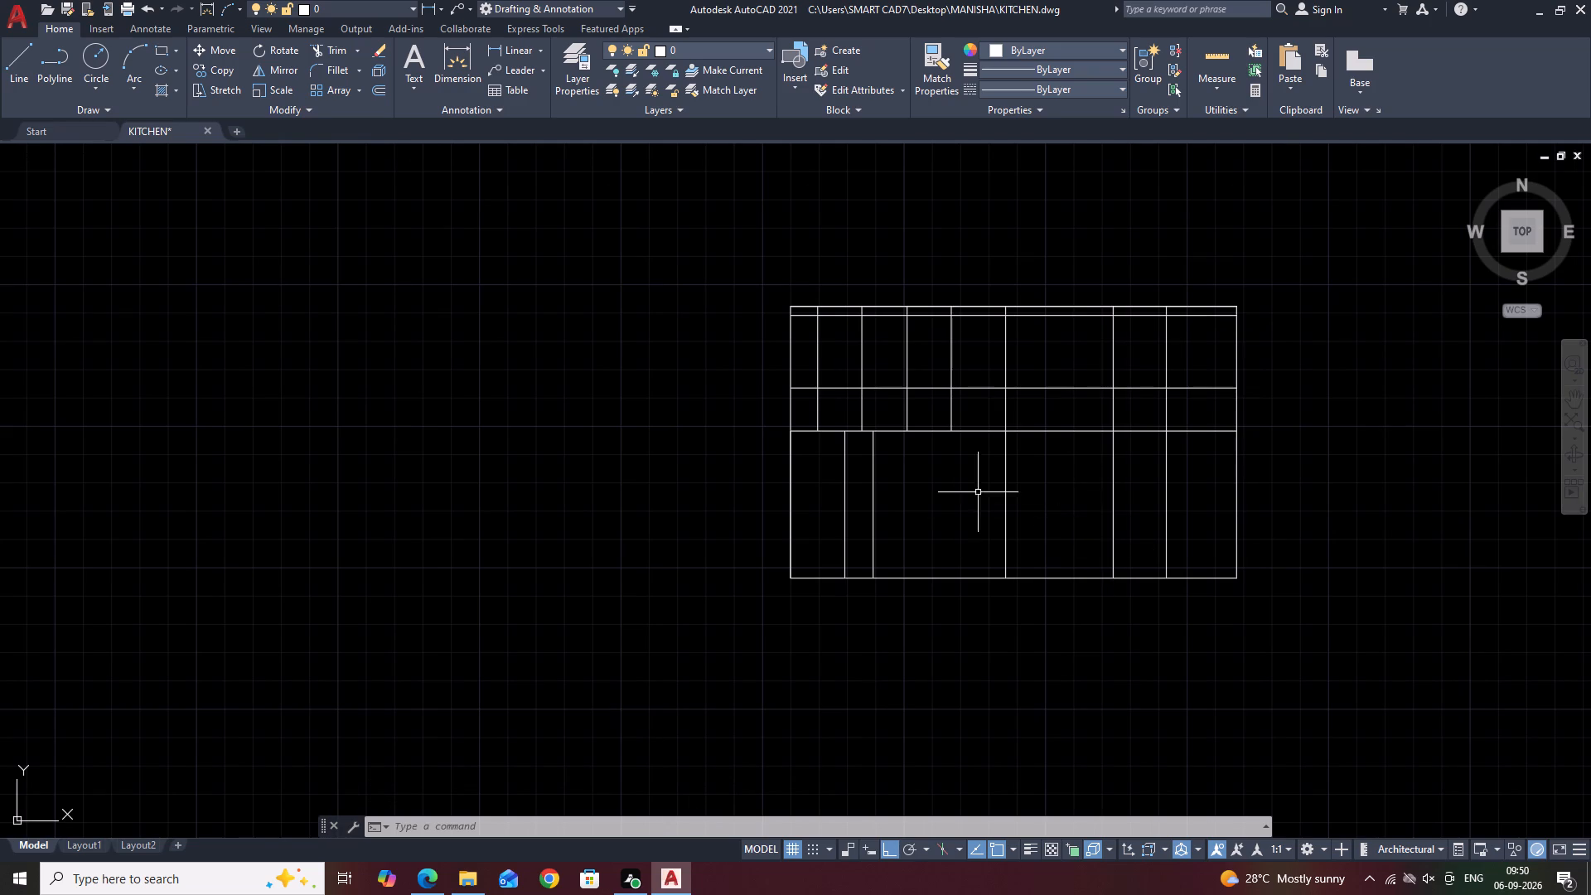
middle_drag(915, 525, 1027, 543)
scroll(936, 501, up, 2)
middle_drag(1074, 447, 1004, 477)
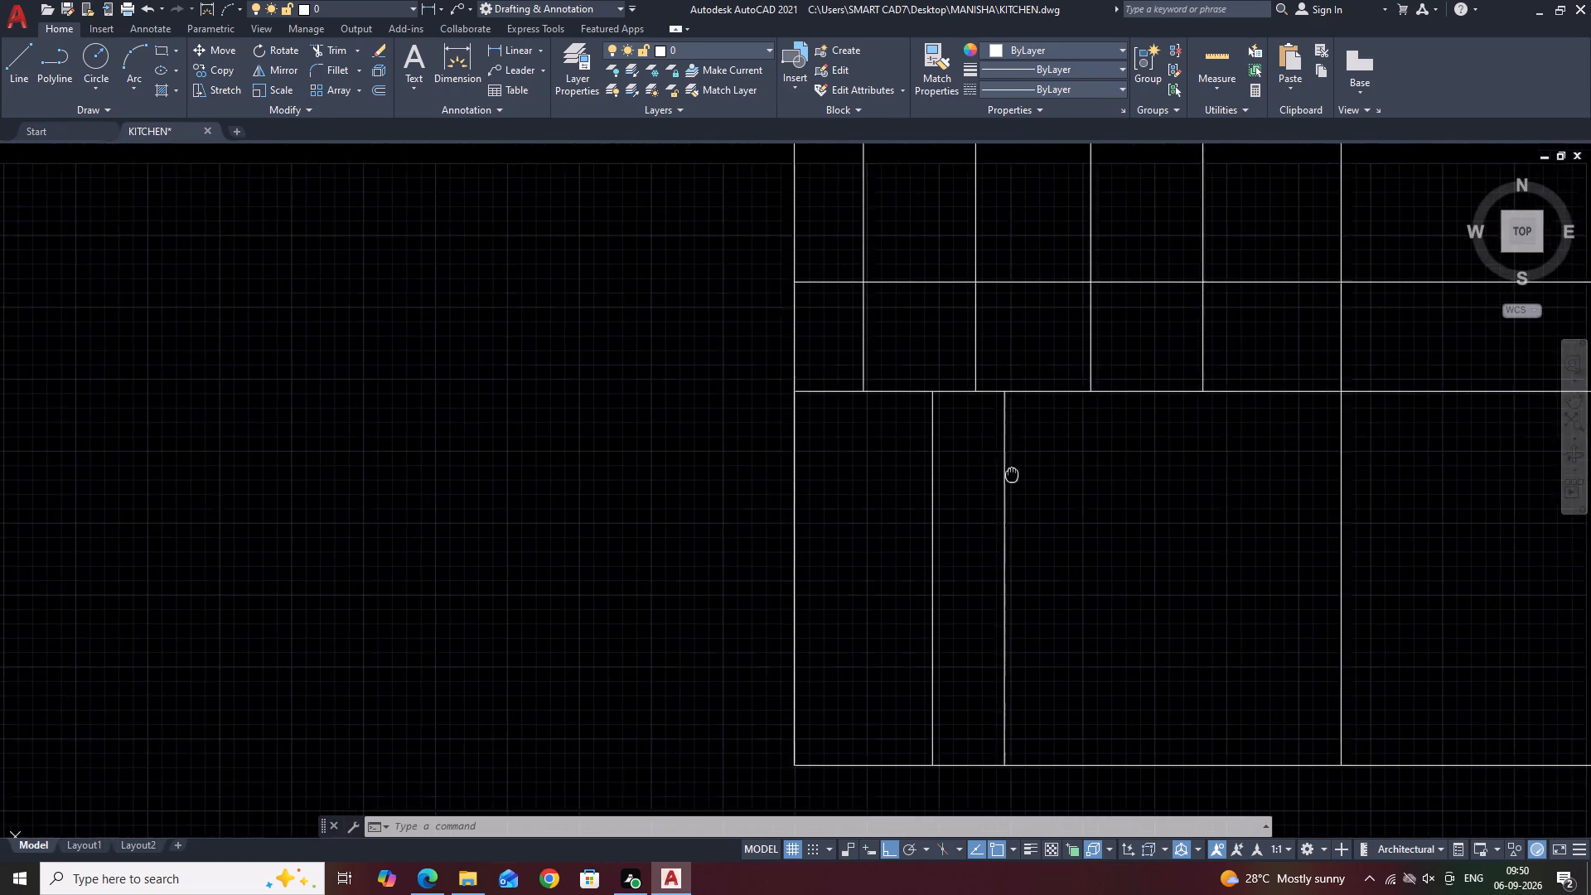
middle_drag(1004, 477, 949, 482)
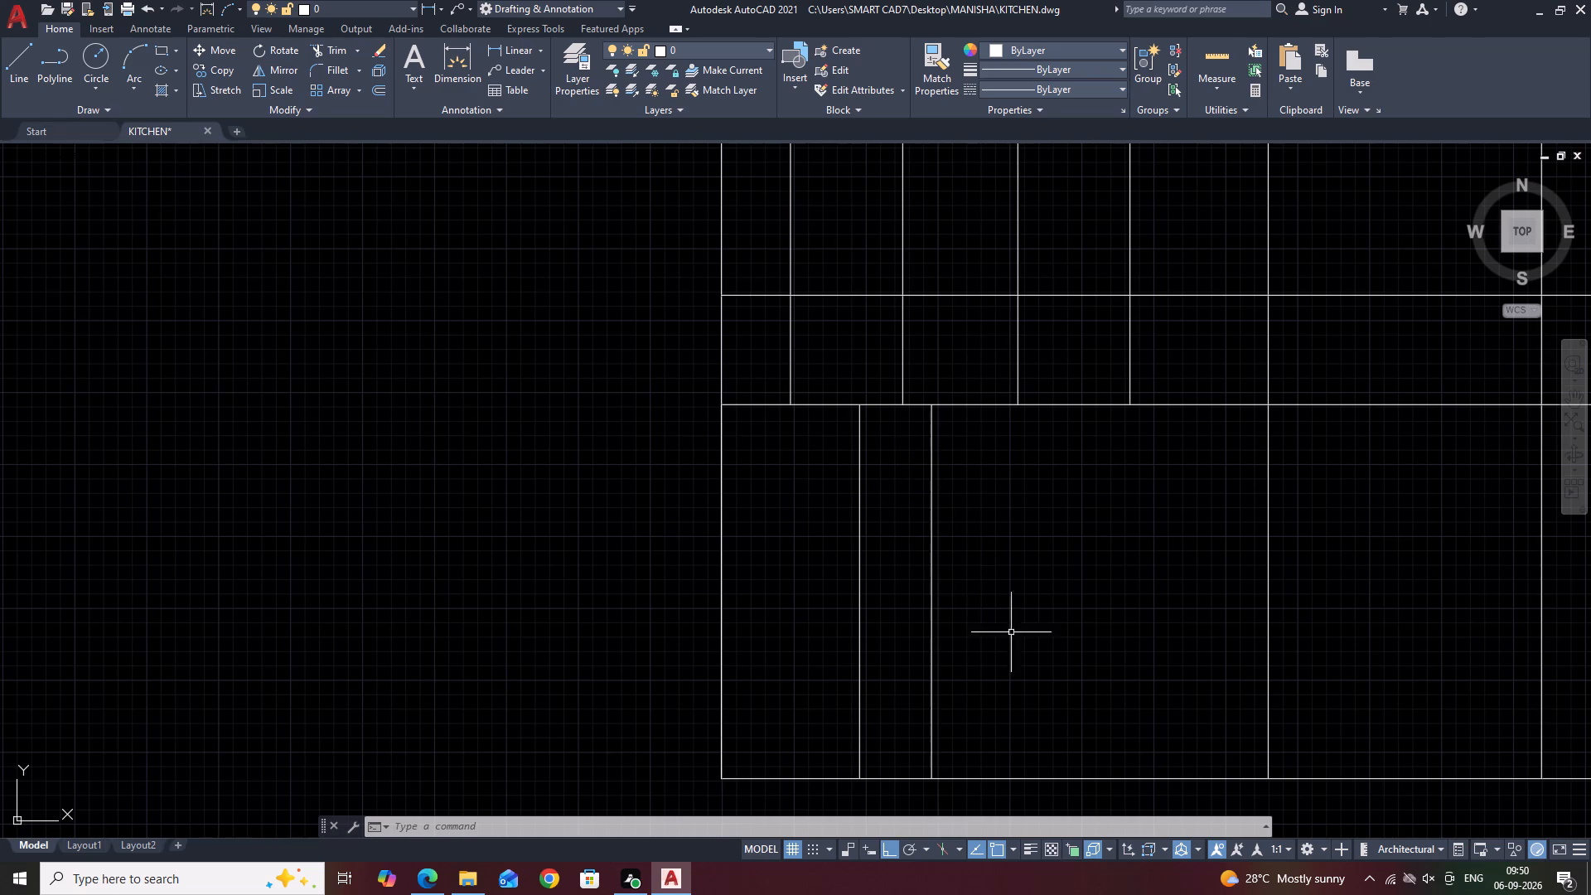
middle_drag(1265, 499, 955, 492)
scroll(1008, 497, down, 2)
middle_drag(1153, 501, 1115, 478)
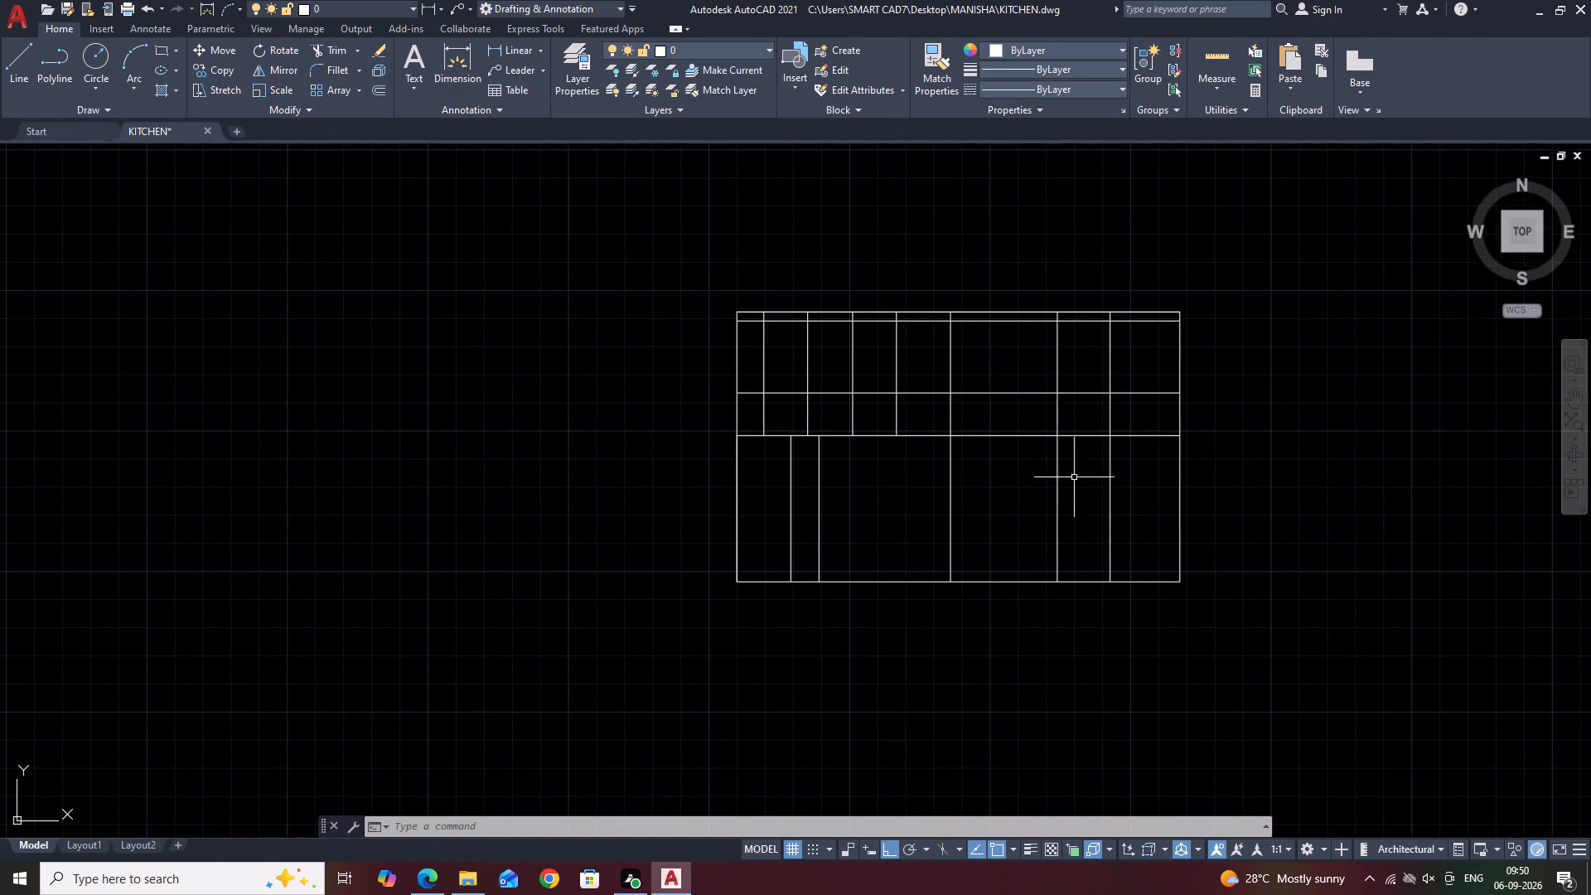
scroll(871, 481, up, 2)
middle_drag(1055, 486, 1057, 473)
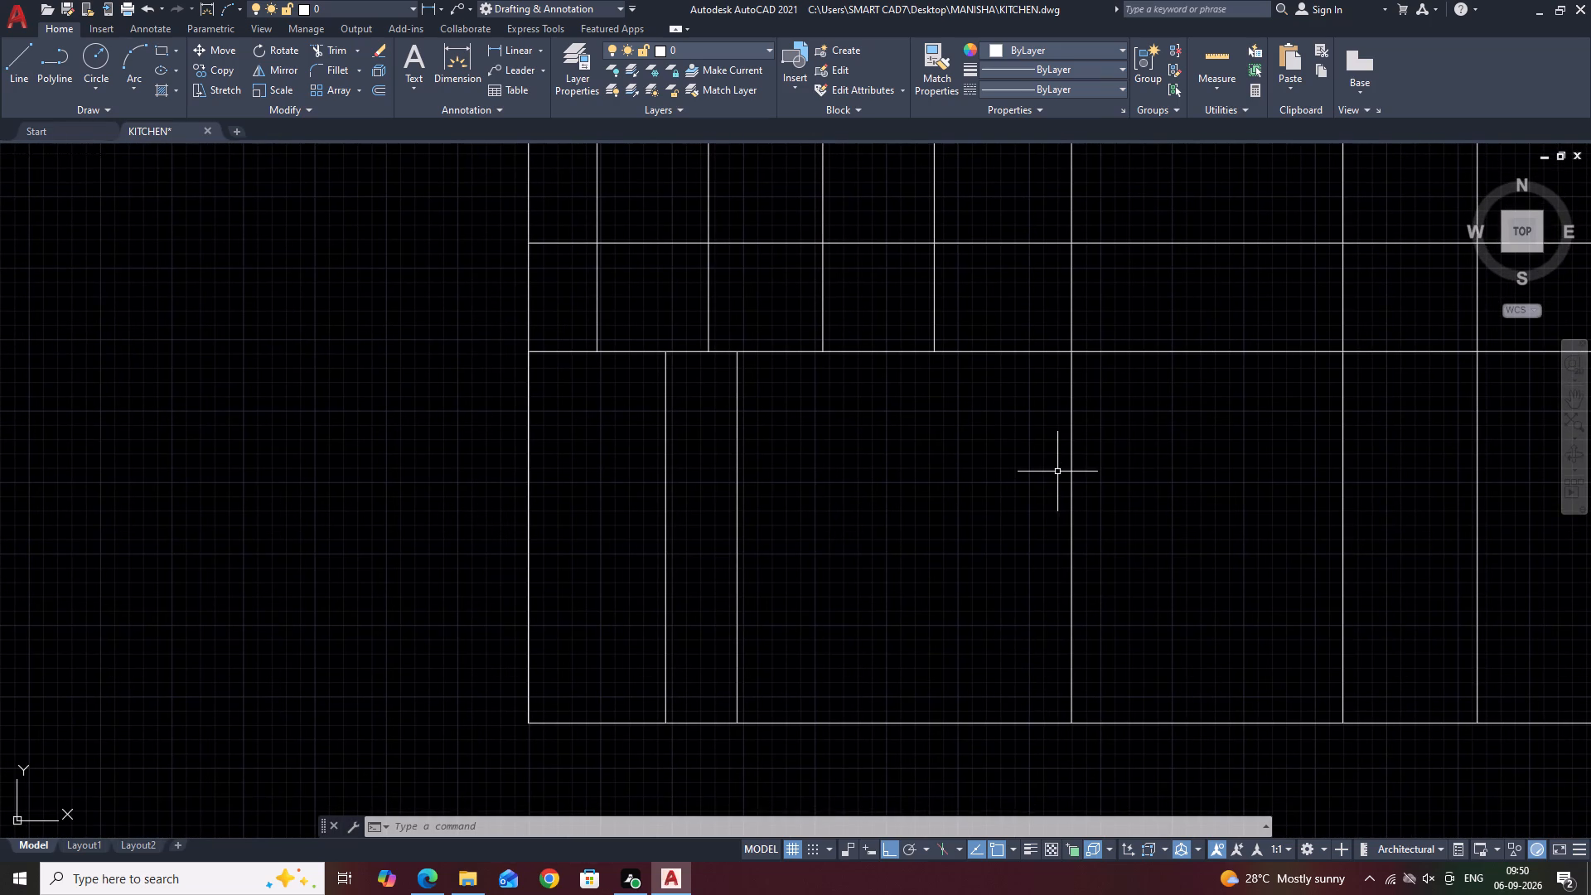
Measure the lower section's height with a linear dimension from the lowest interior horizontal line to the room's bottom edge.
text(DLI)
key(space)
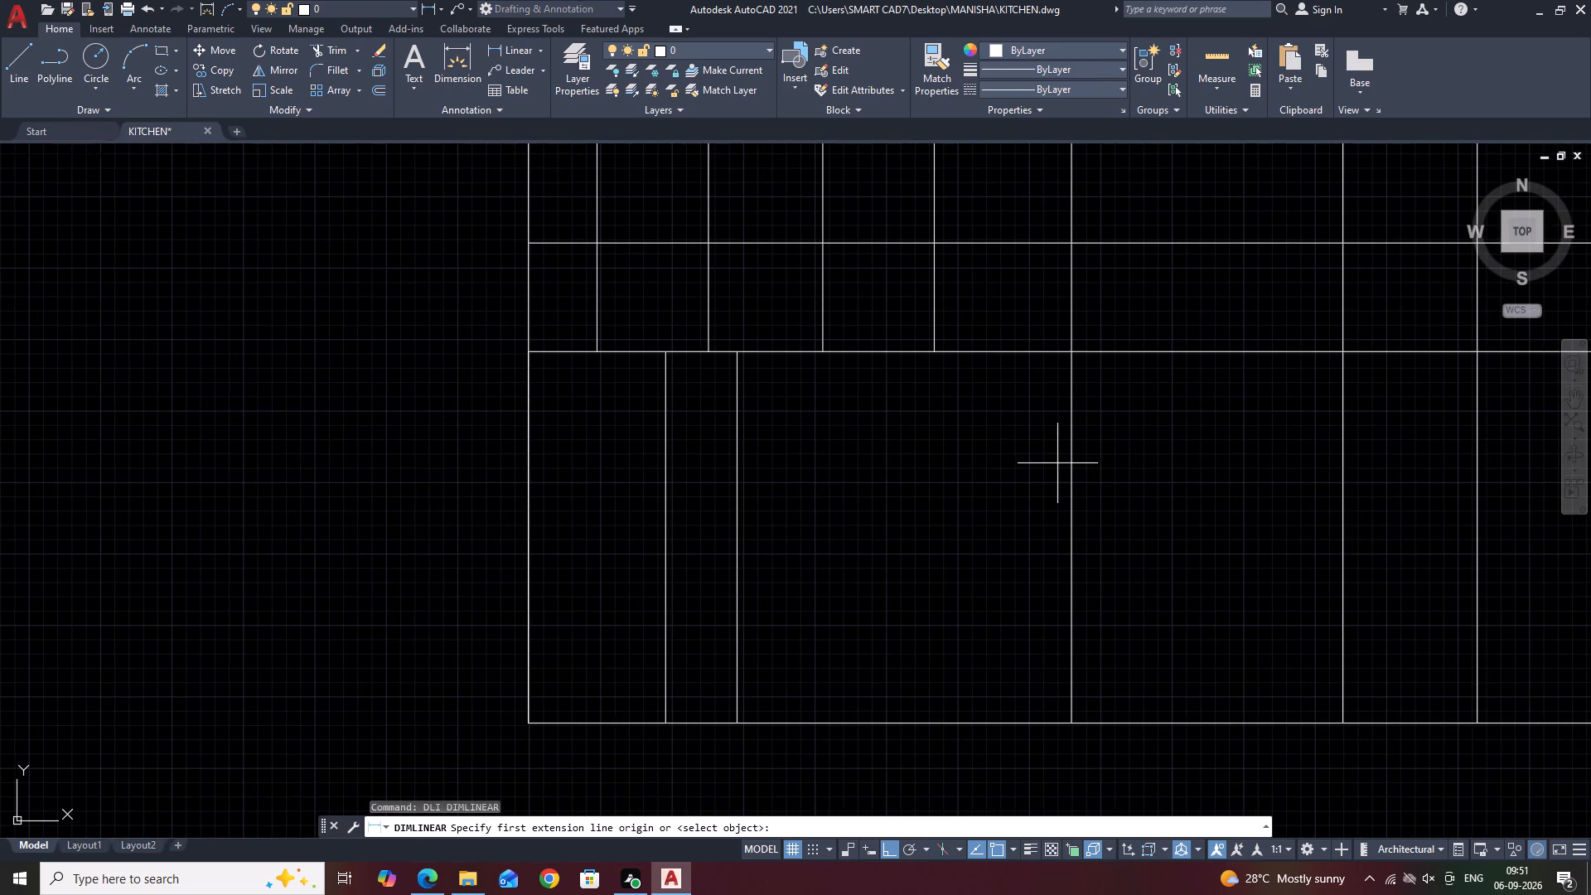
scroll(966, 456, down, 1)
scroll(1069, 466, down, 1)
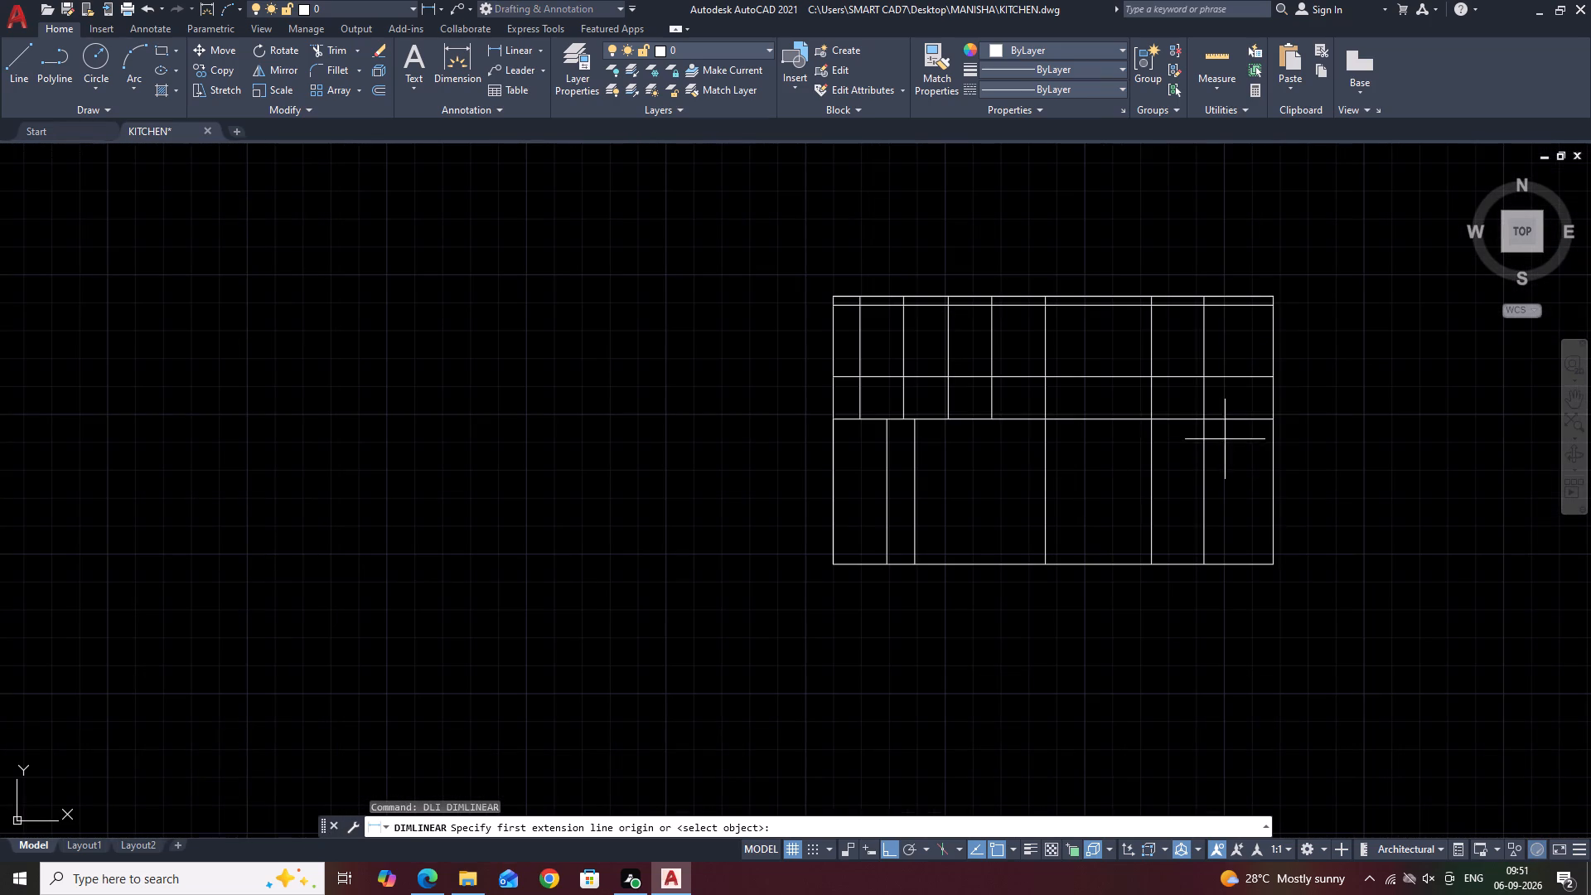
click(1092, 424)
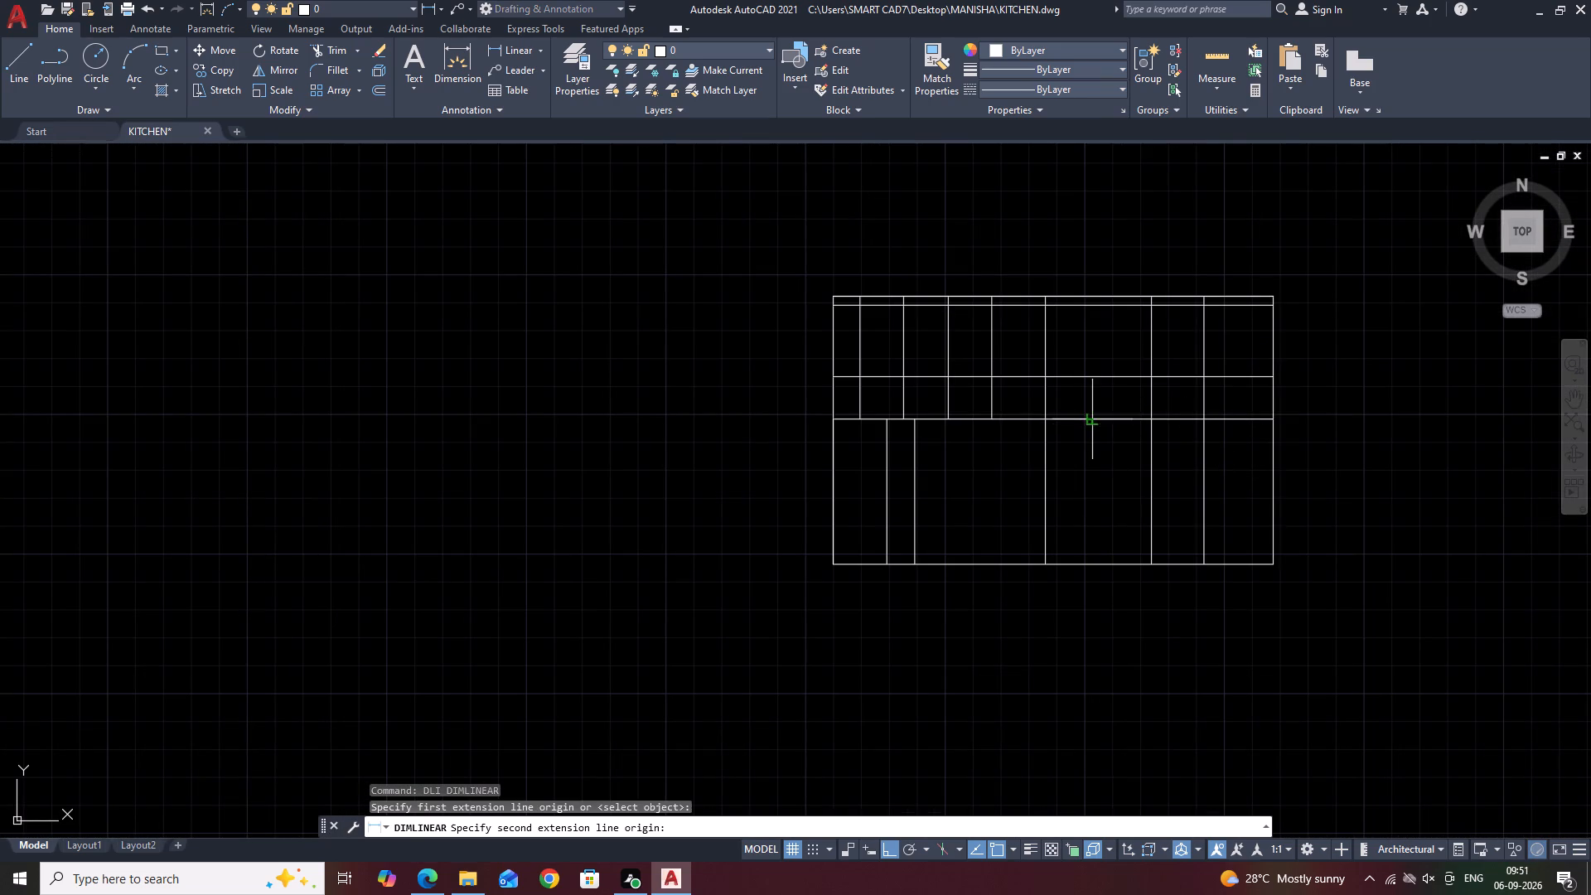
click(1093, 565)
scroll(1093, 564, up, 3)
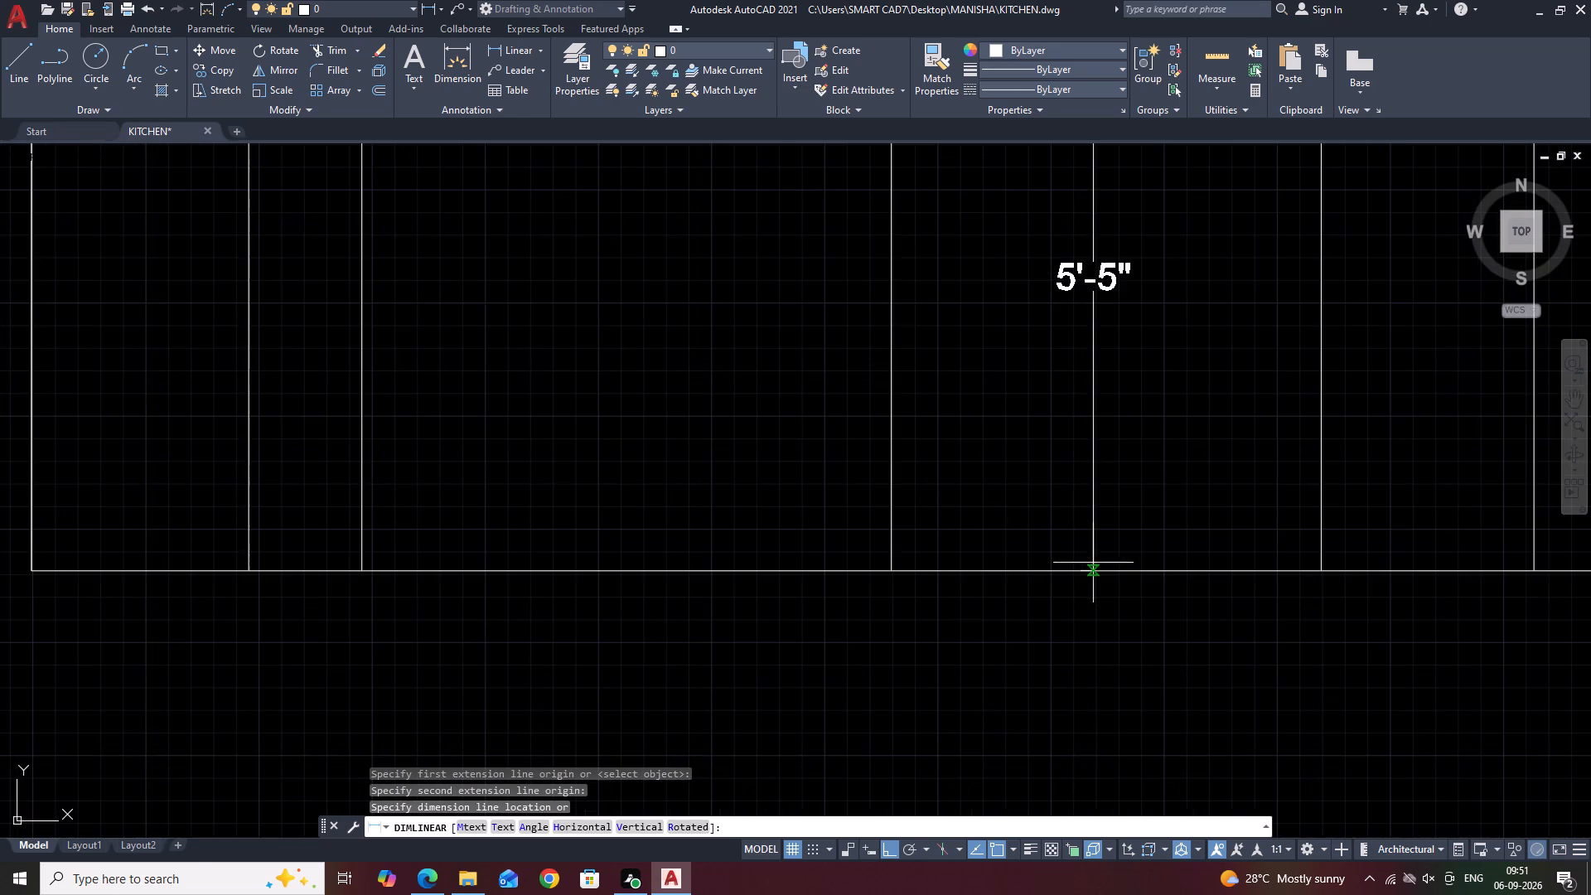
scroll(1075, 549, down, 3)
key(Escape)
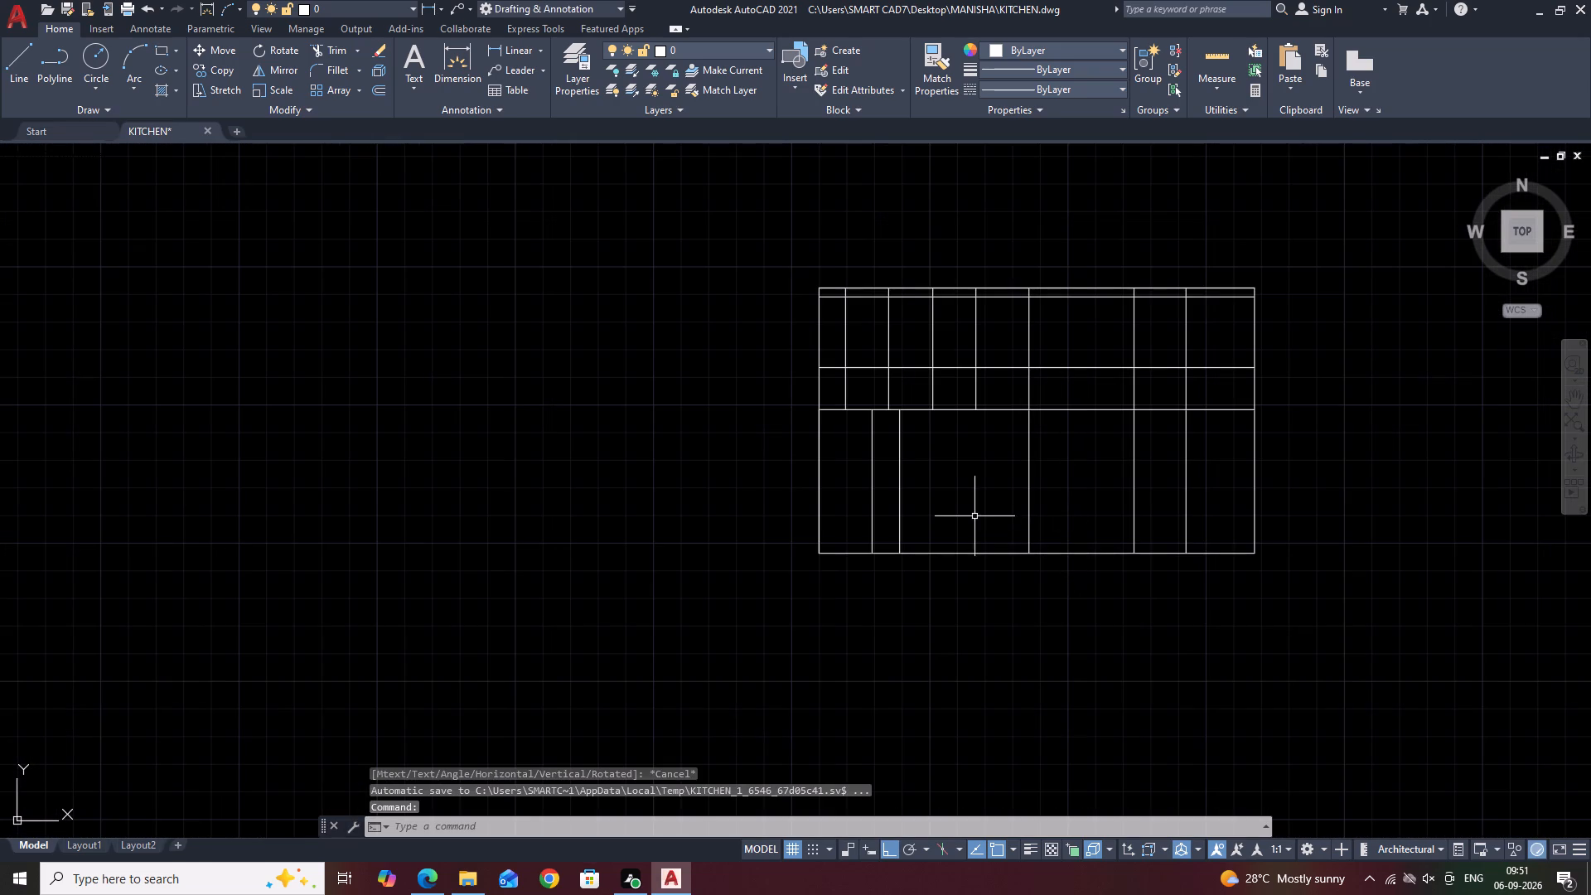
Stretch the bottom edge of the room's outline rectangle 1'6" downward.
middle_drag(1014, 553, 1014, 522)
click(1093, 524)
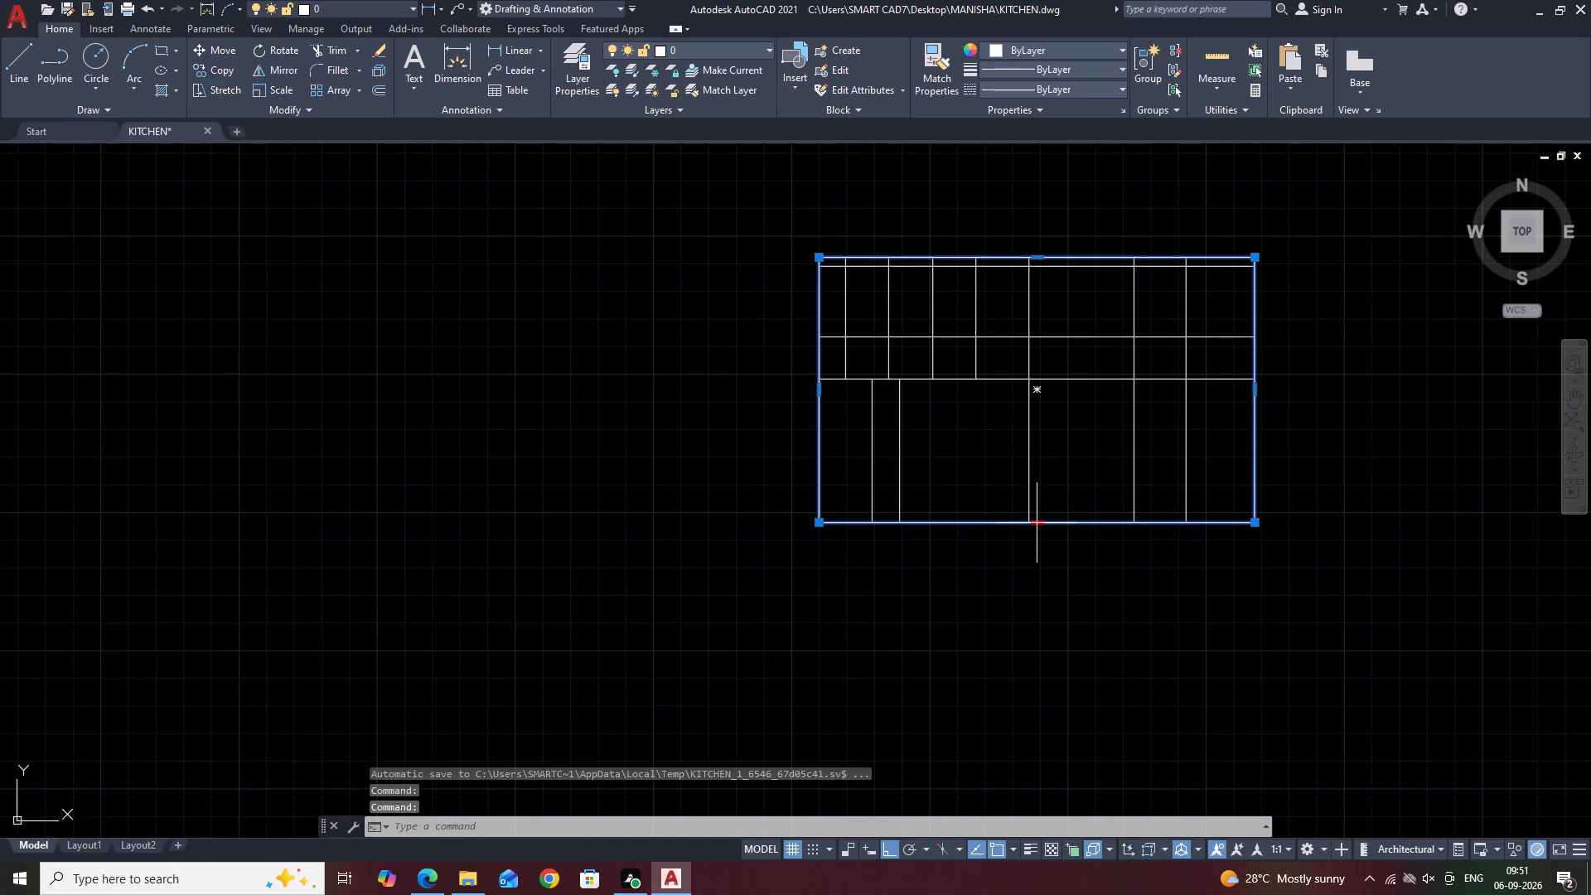
click(1037, 521)
text(1')
text(6)
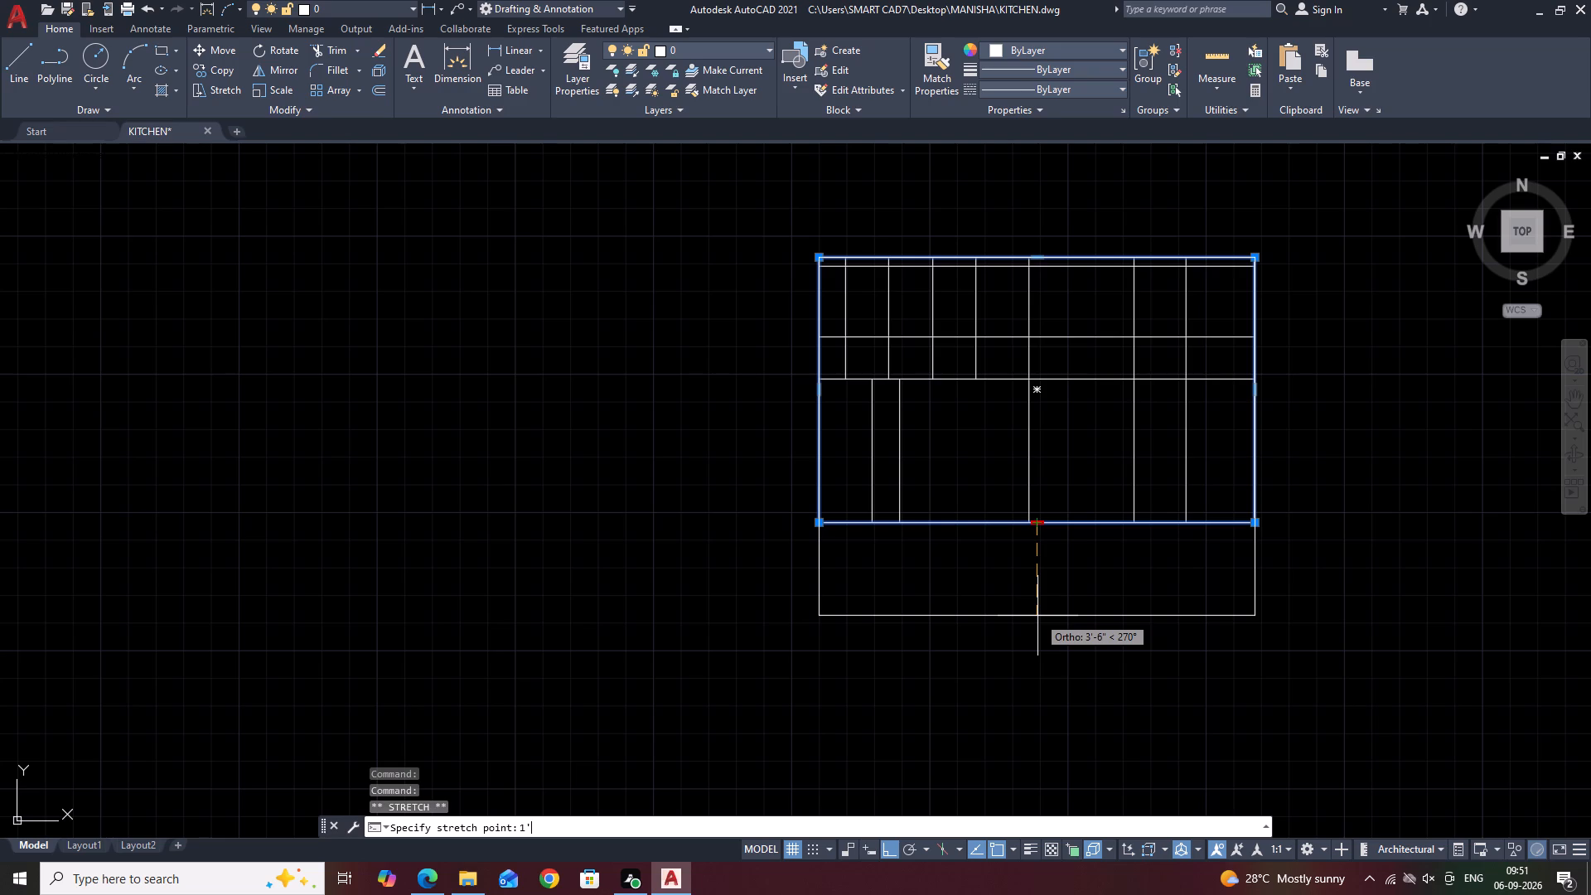
key(space)
key(Escape)
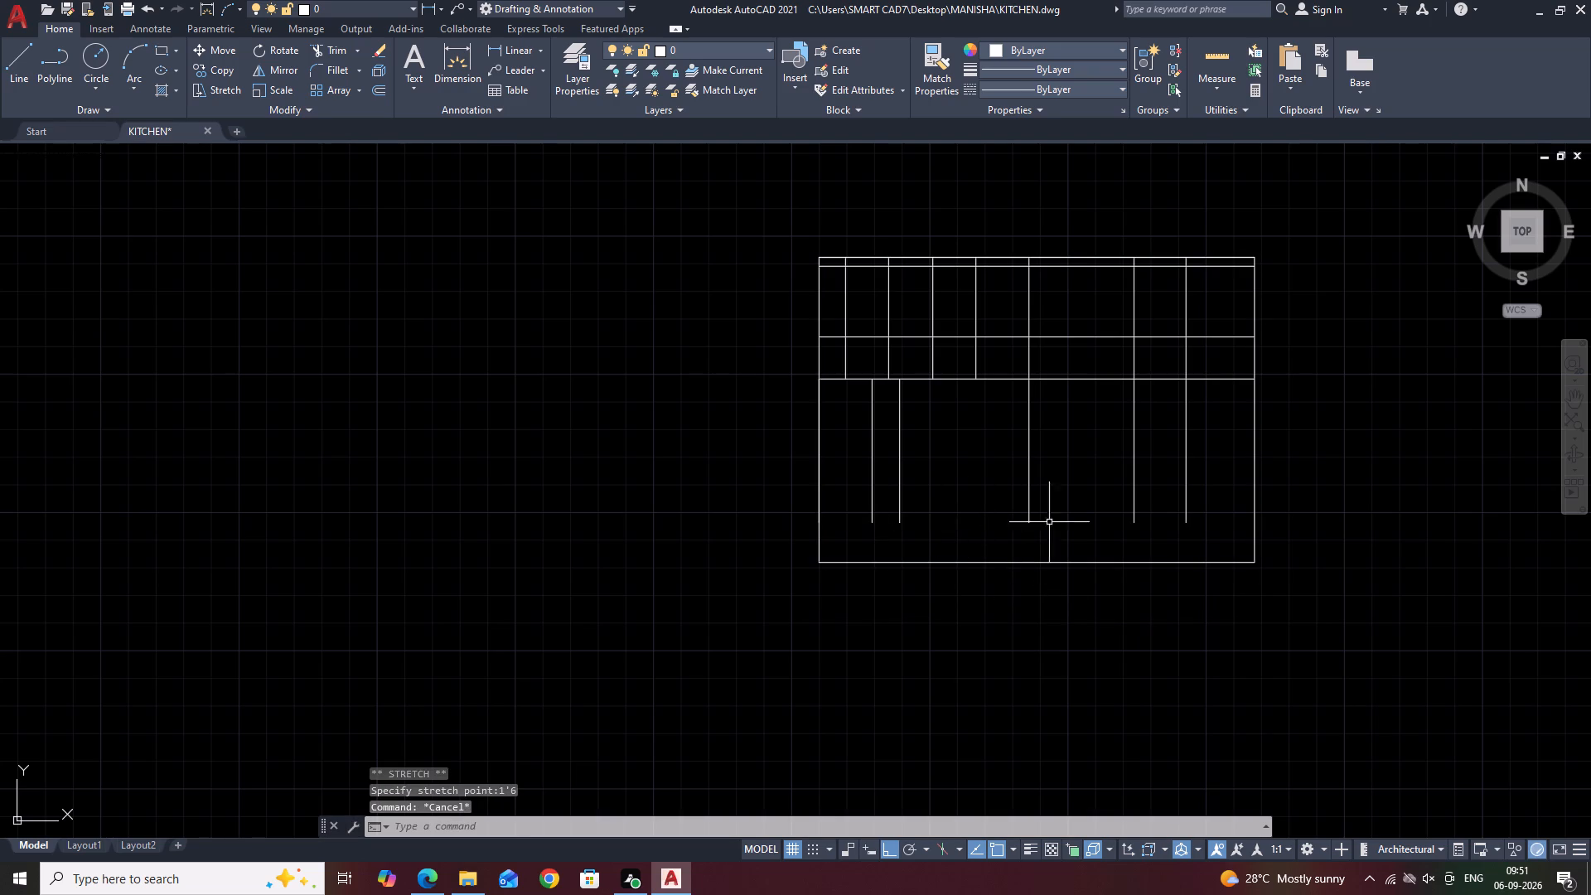
Add a vertical linear dimension from the lowest interior horizontal line to the room's bottom edge.
key(d)
text(LI)
key(space)
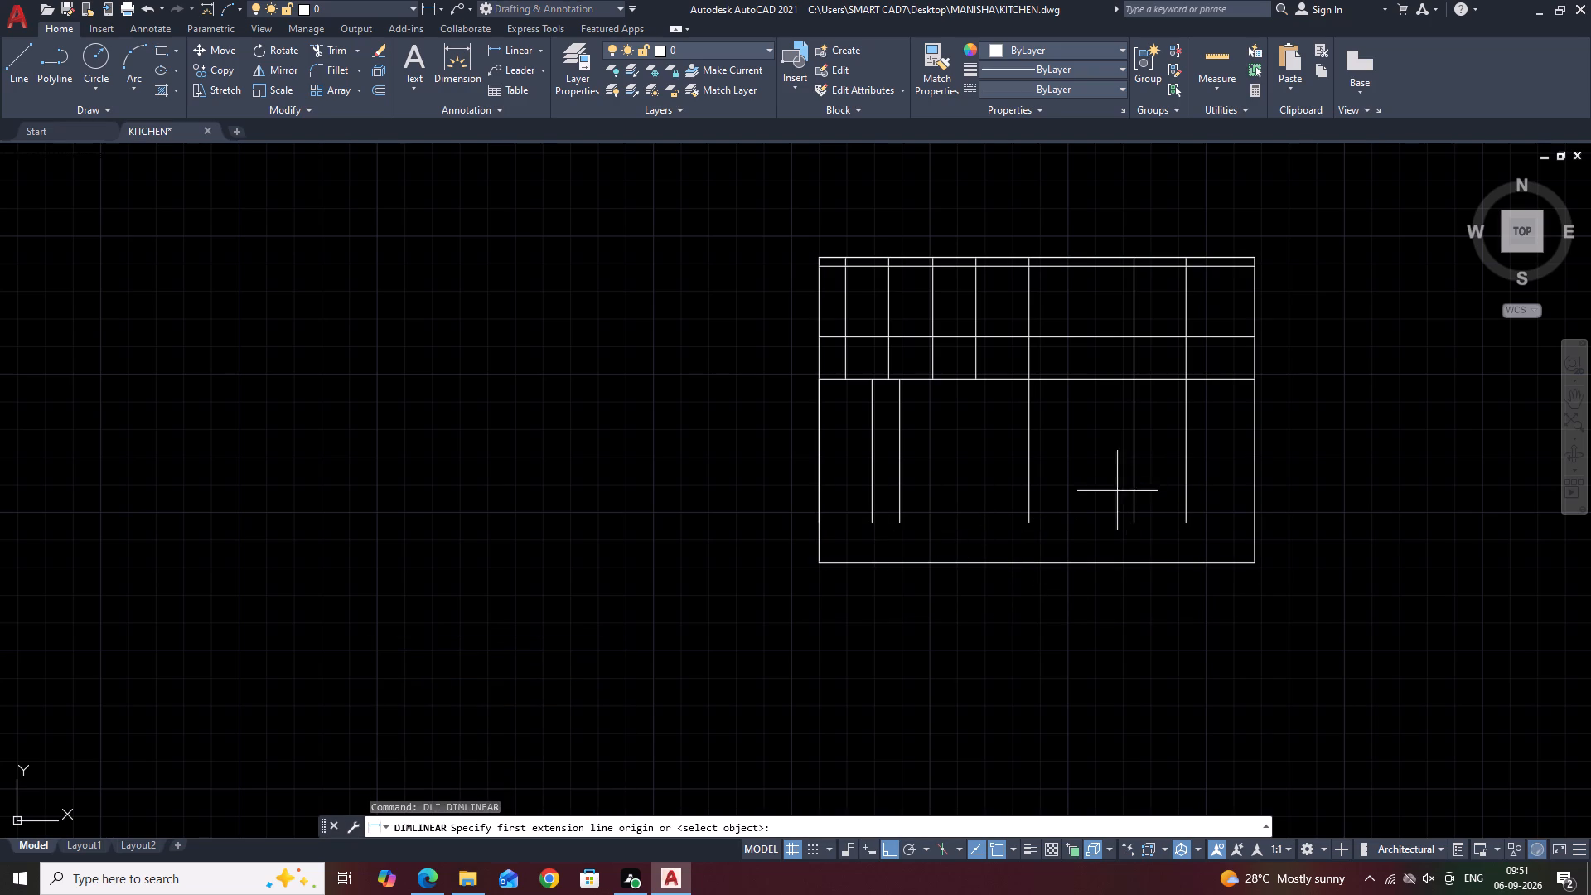
click(1081, 379)
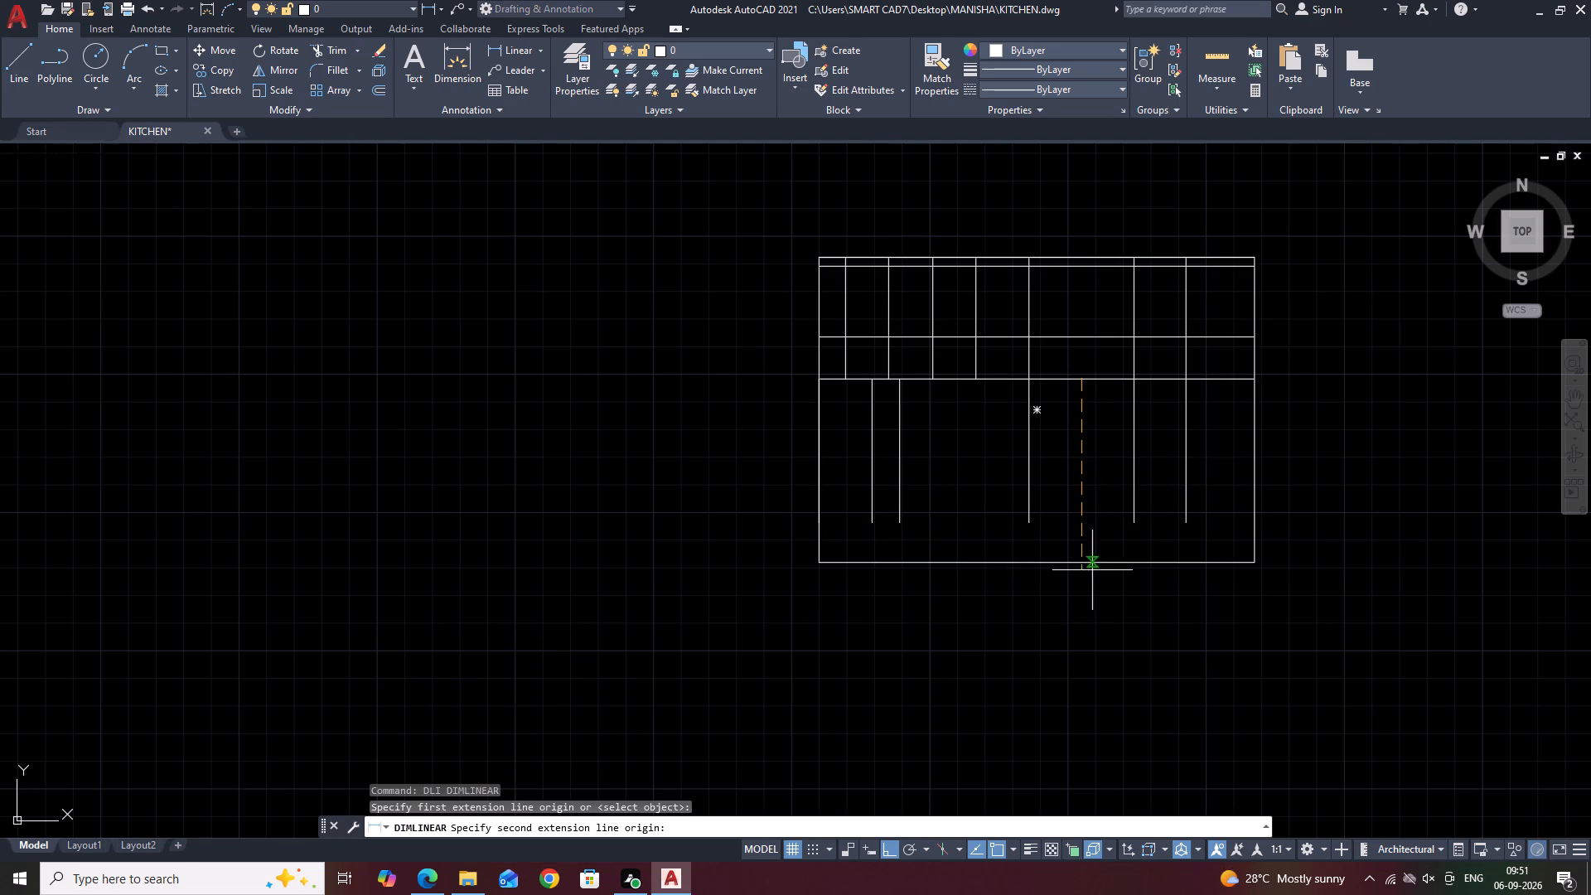
click(1085, 563)
click(1078, 541)
Stretch the bottom edge of the room's outline rectangle 5" upward.
scroll(1095, 467, up, 2)
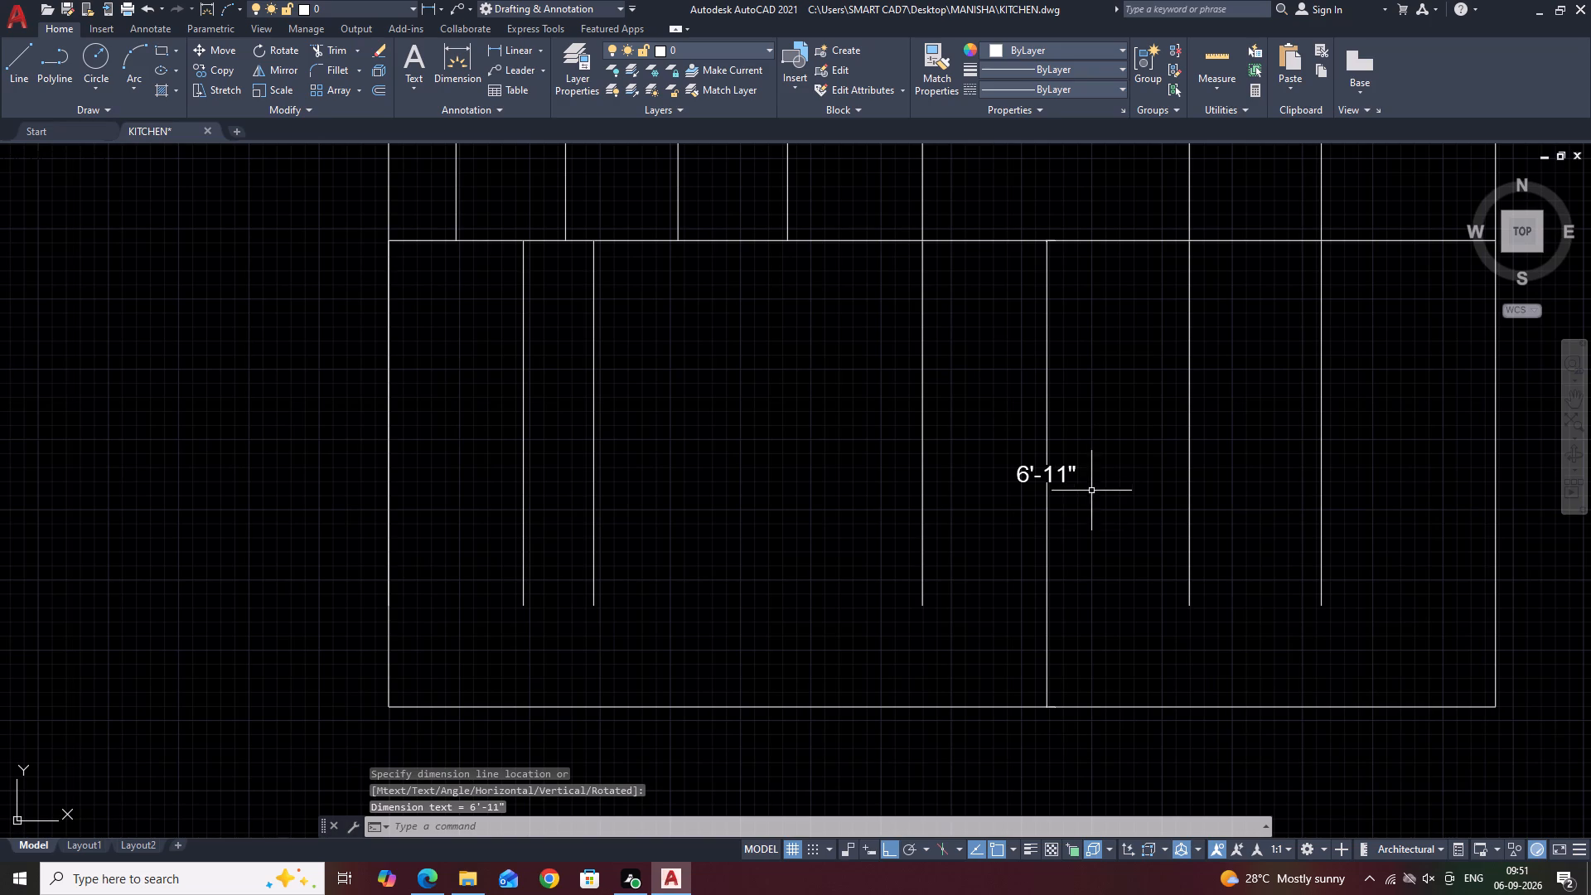
click(1097, 714)
click(1084, 694)
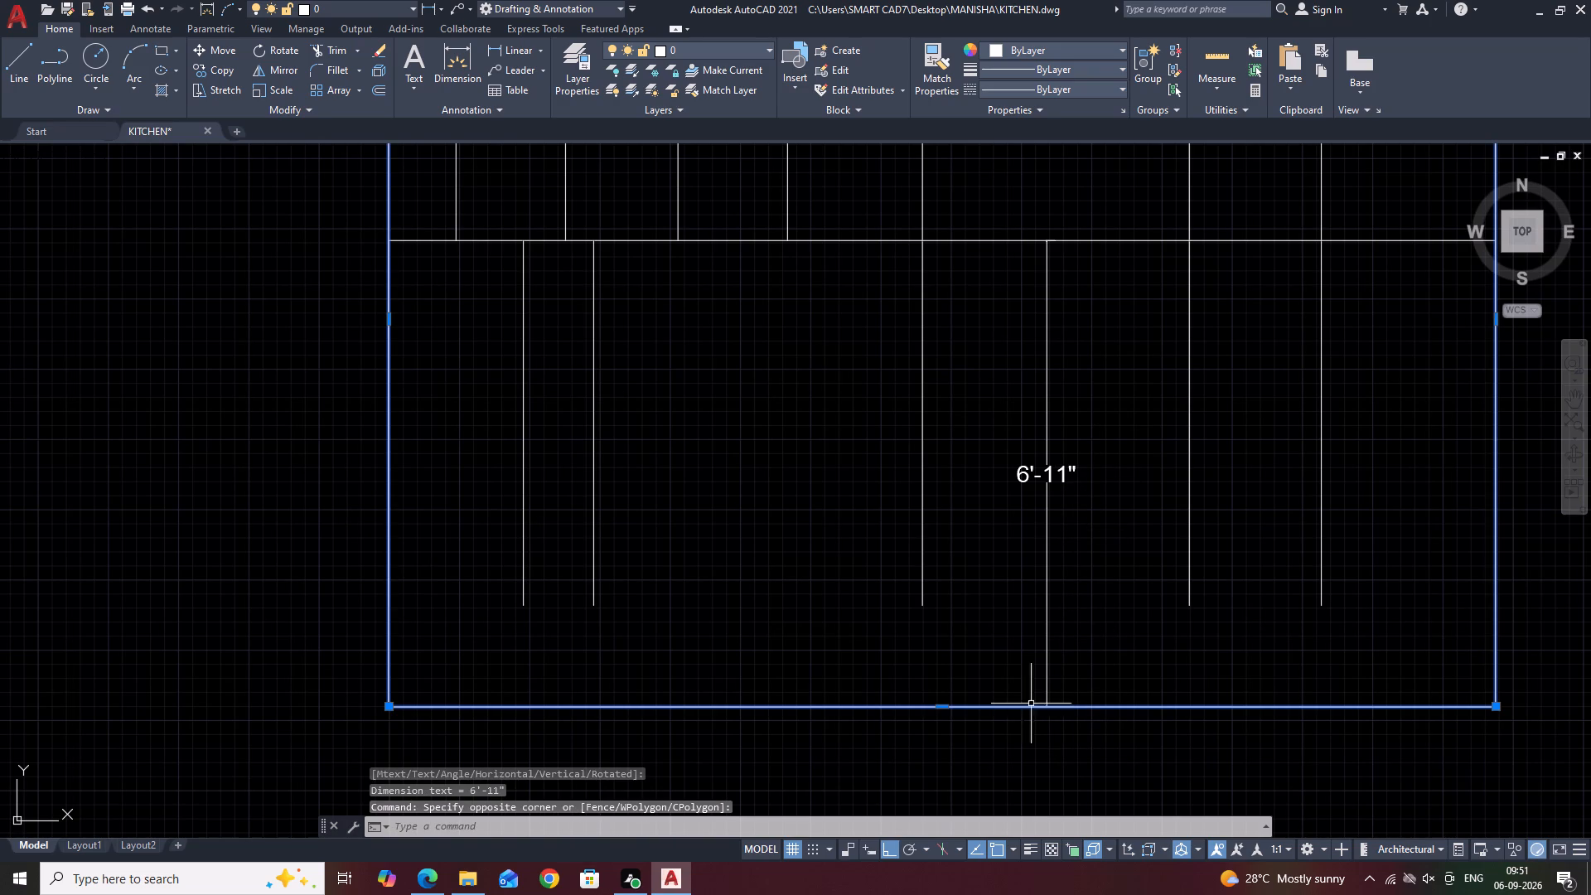
click(941, 705)
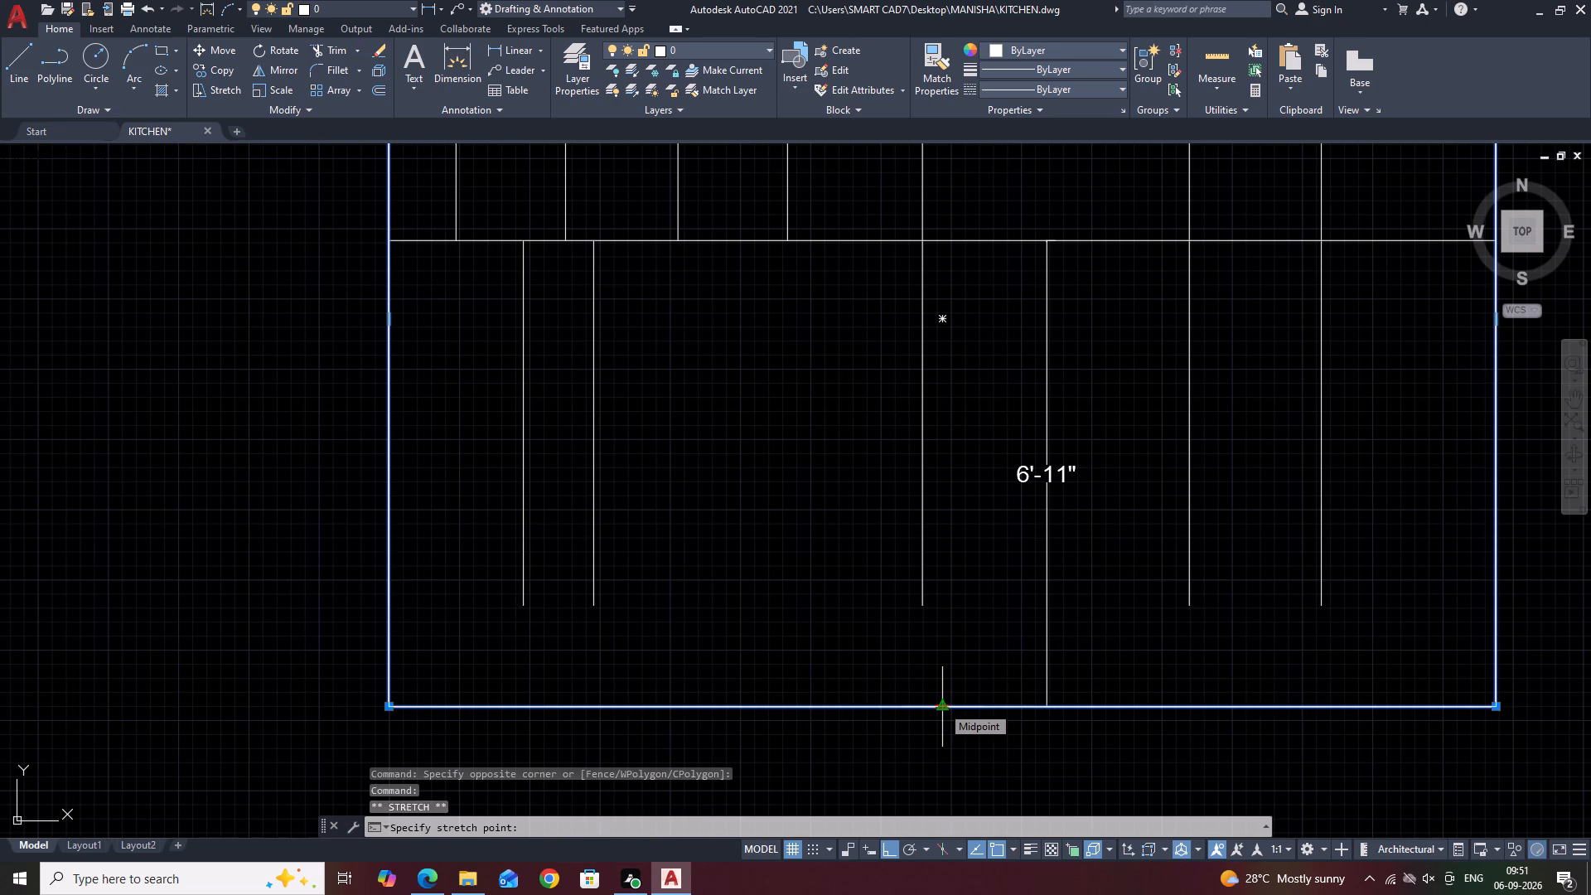
text(5)
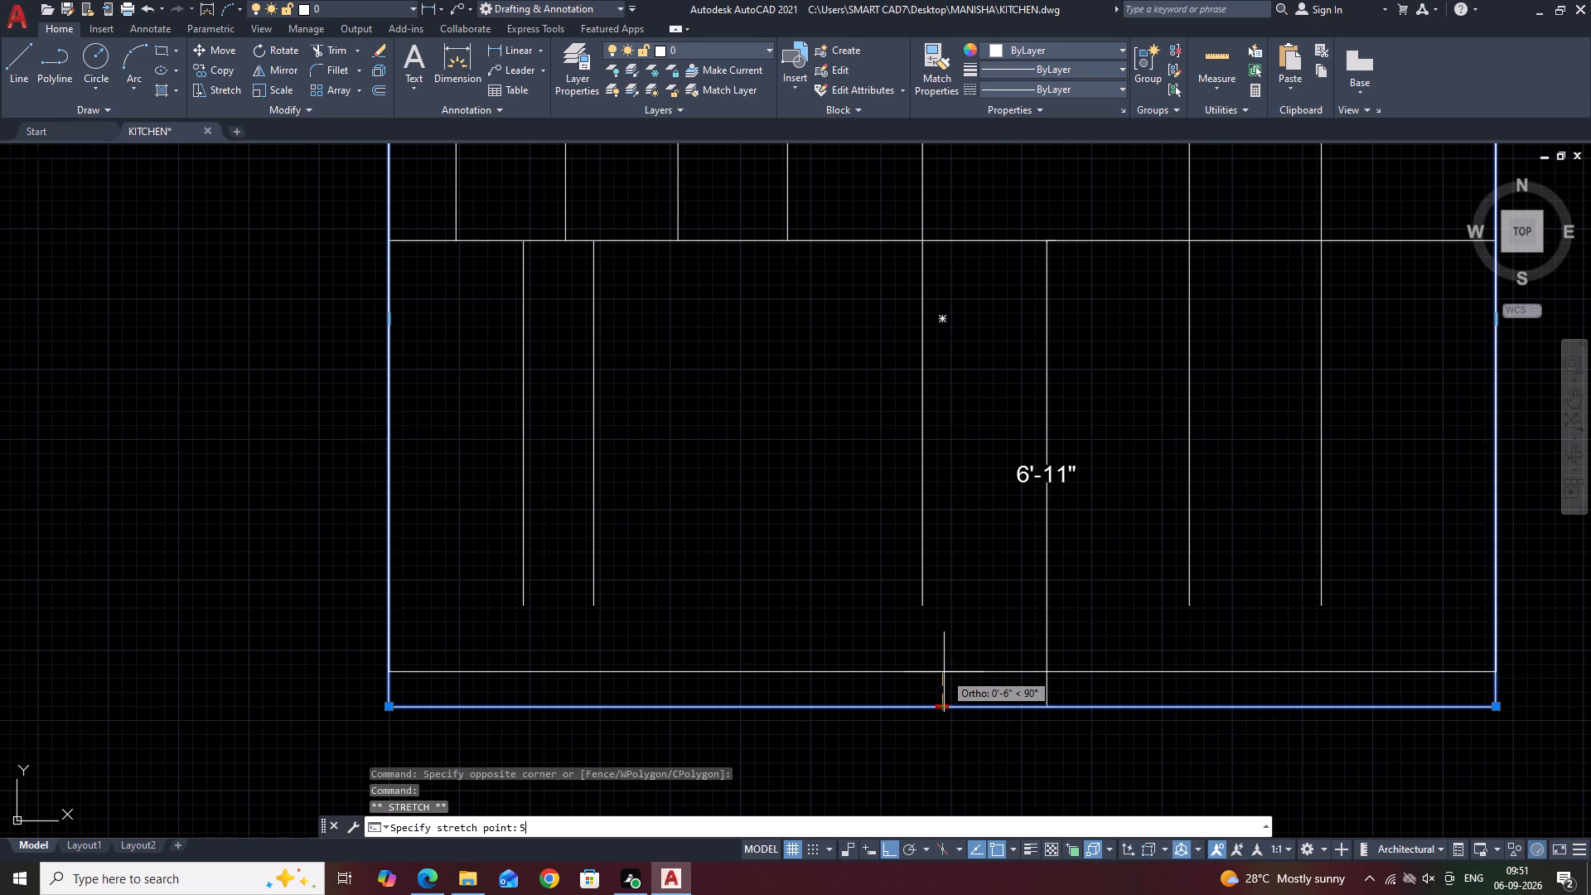
key(space)
key(Escape)
Extend the two closely spaced vertical lines in the lower section down to the room's bottom edge.
middle_drag(1066, 584, 1141, 637)
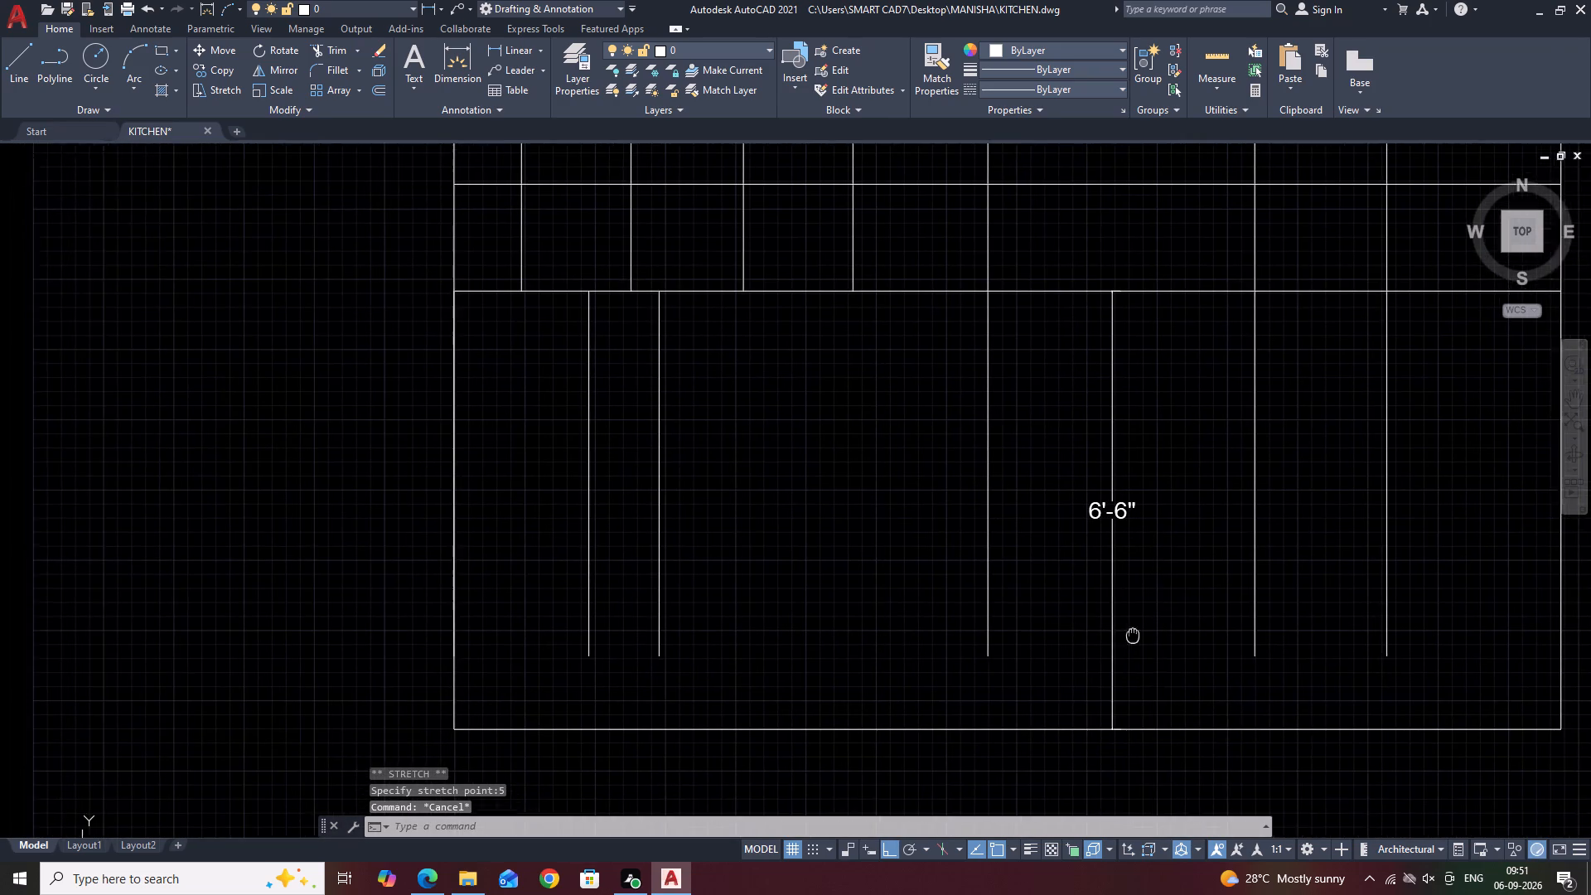
middle_drag(1141, 637, 1151, 641)
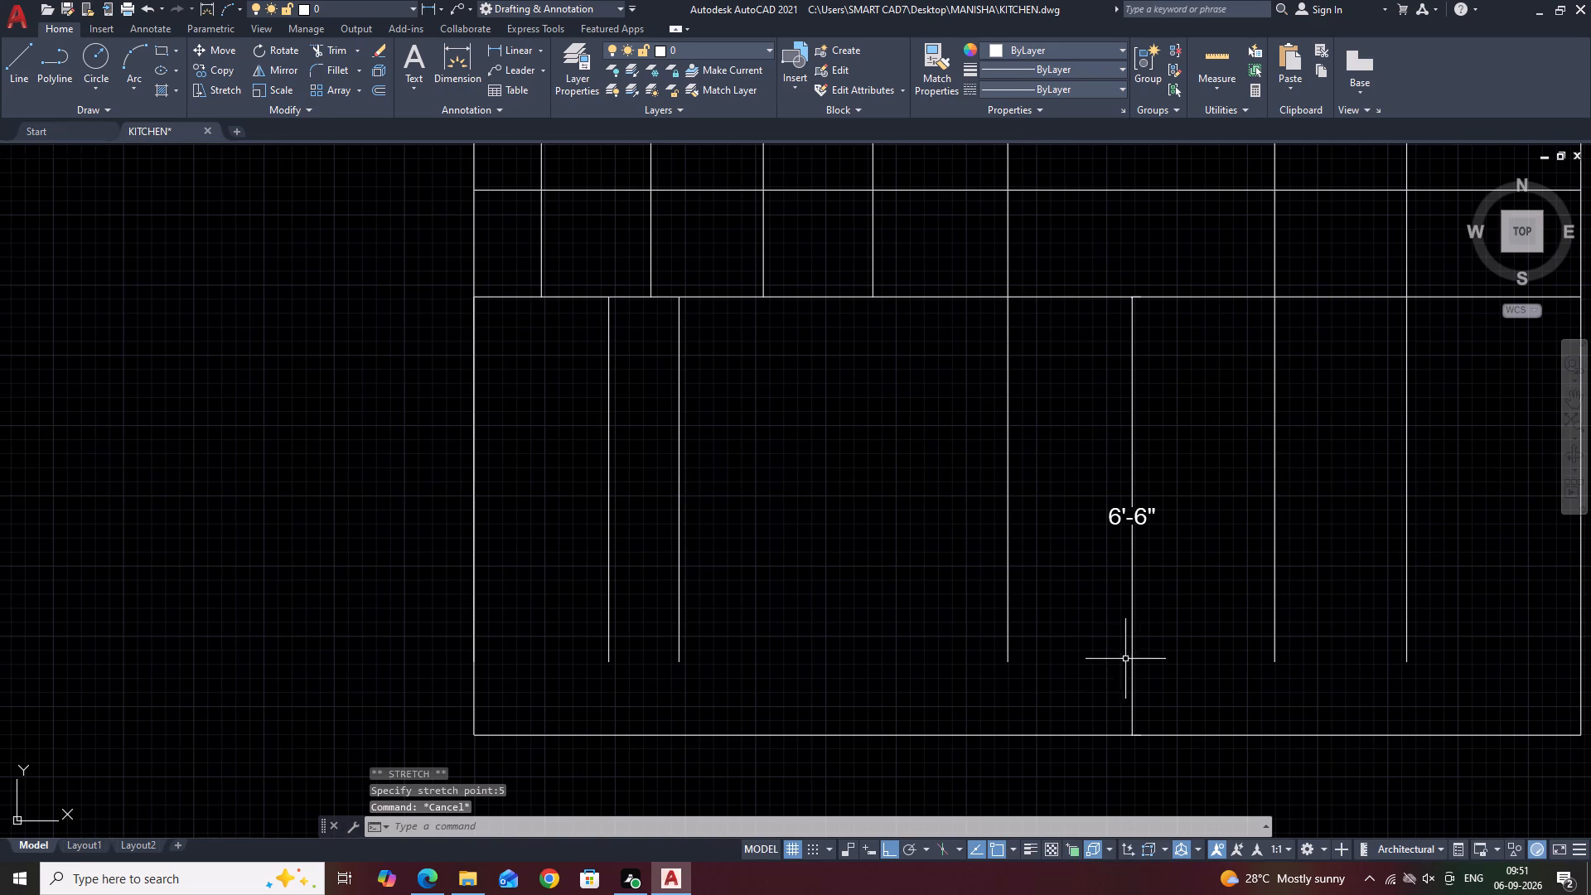
middle_drag(989, 718, 1215, 656)
key(e)
key(x)
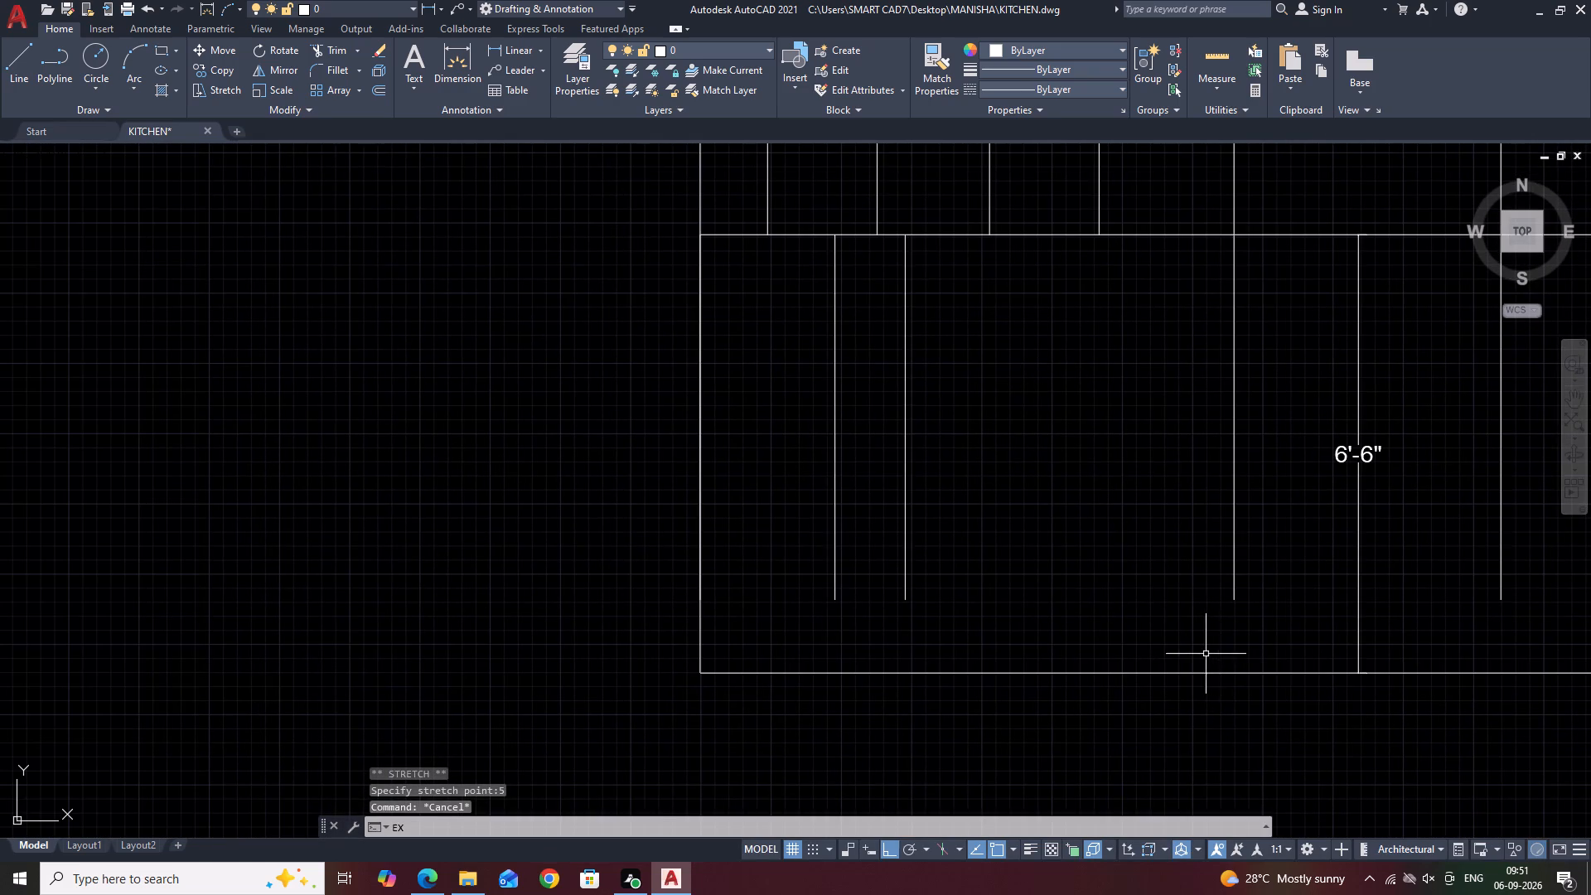
key(space)
drag(1070, 500, 1053, 508)
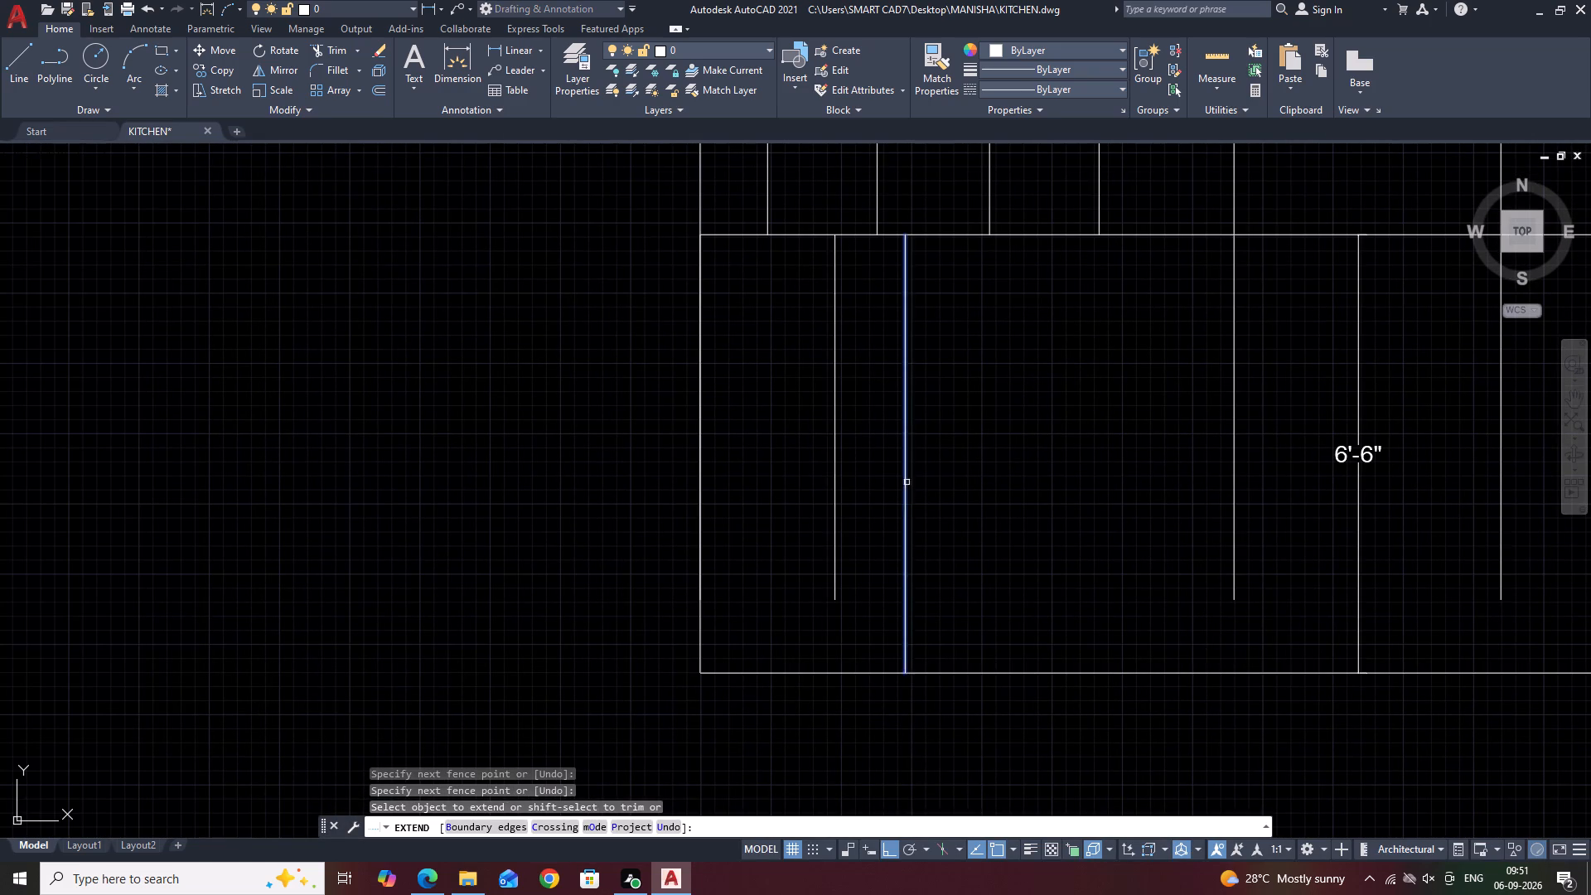
click(819, 395)
click(921, 403)
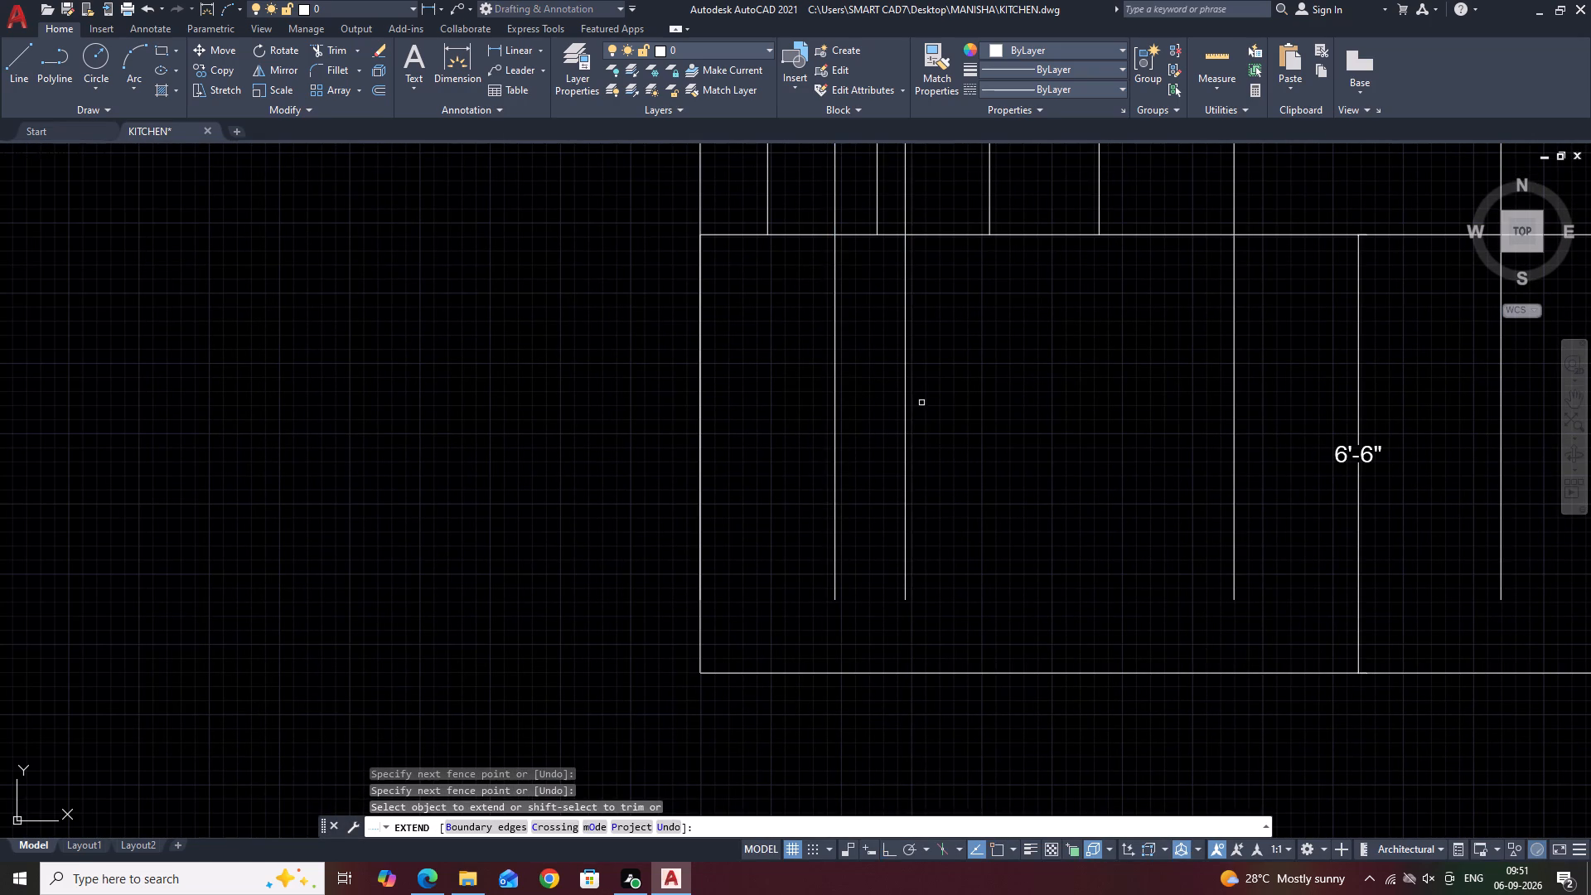
drag(979, 439, 966, 447)
click(709, 482)
drag(943, 470, 950, 473)
key(Escape)
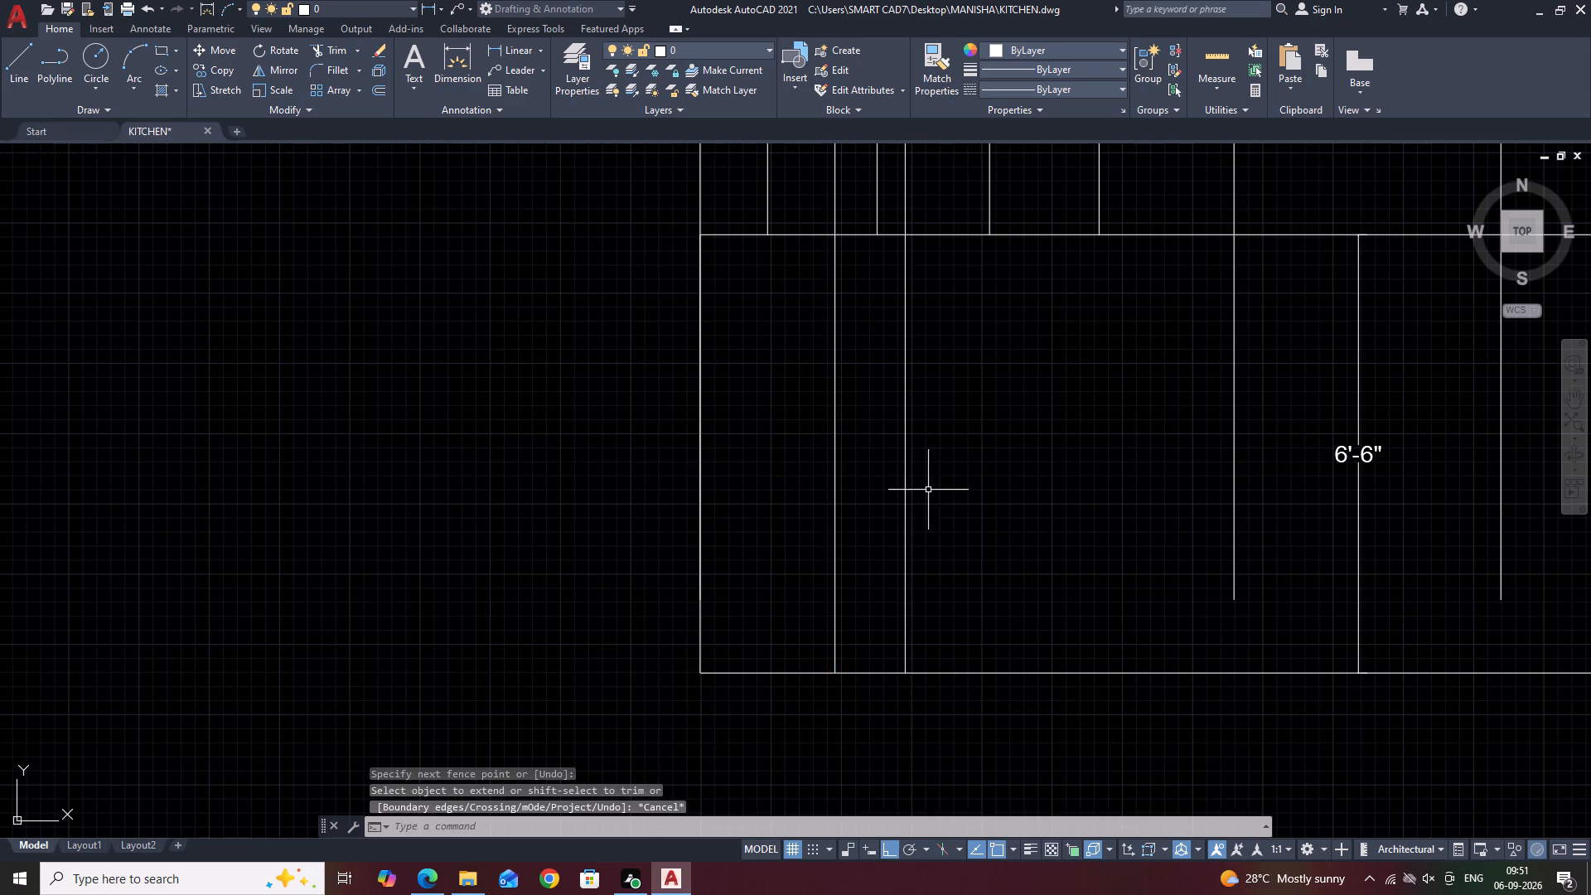
Trim away the parts of those two vertical lines that run above the lower section, up to the room's top edge.
middle_drag(969, 526, 1178, 660)
scroll(1178, 660, down, 2)
middle_drag(1173, 548, 1114, 568)
key(t)
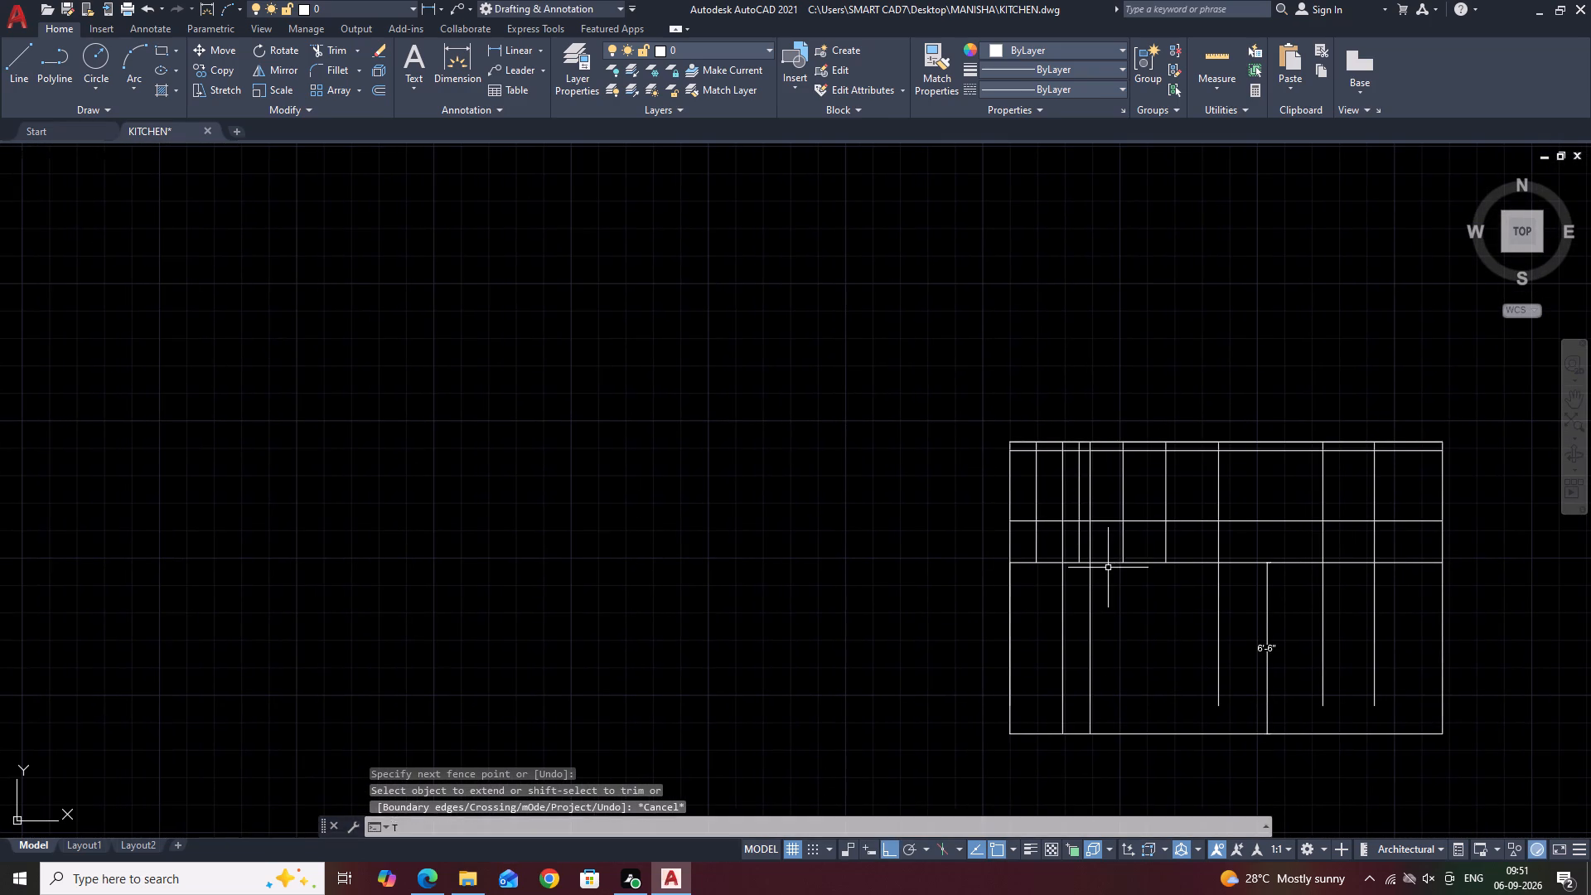
key(r)
key(space)
scroll(1076, 538, up, 2)
click(1103, 526)
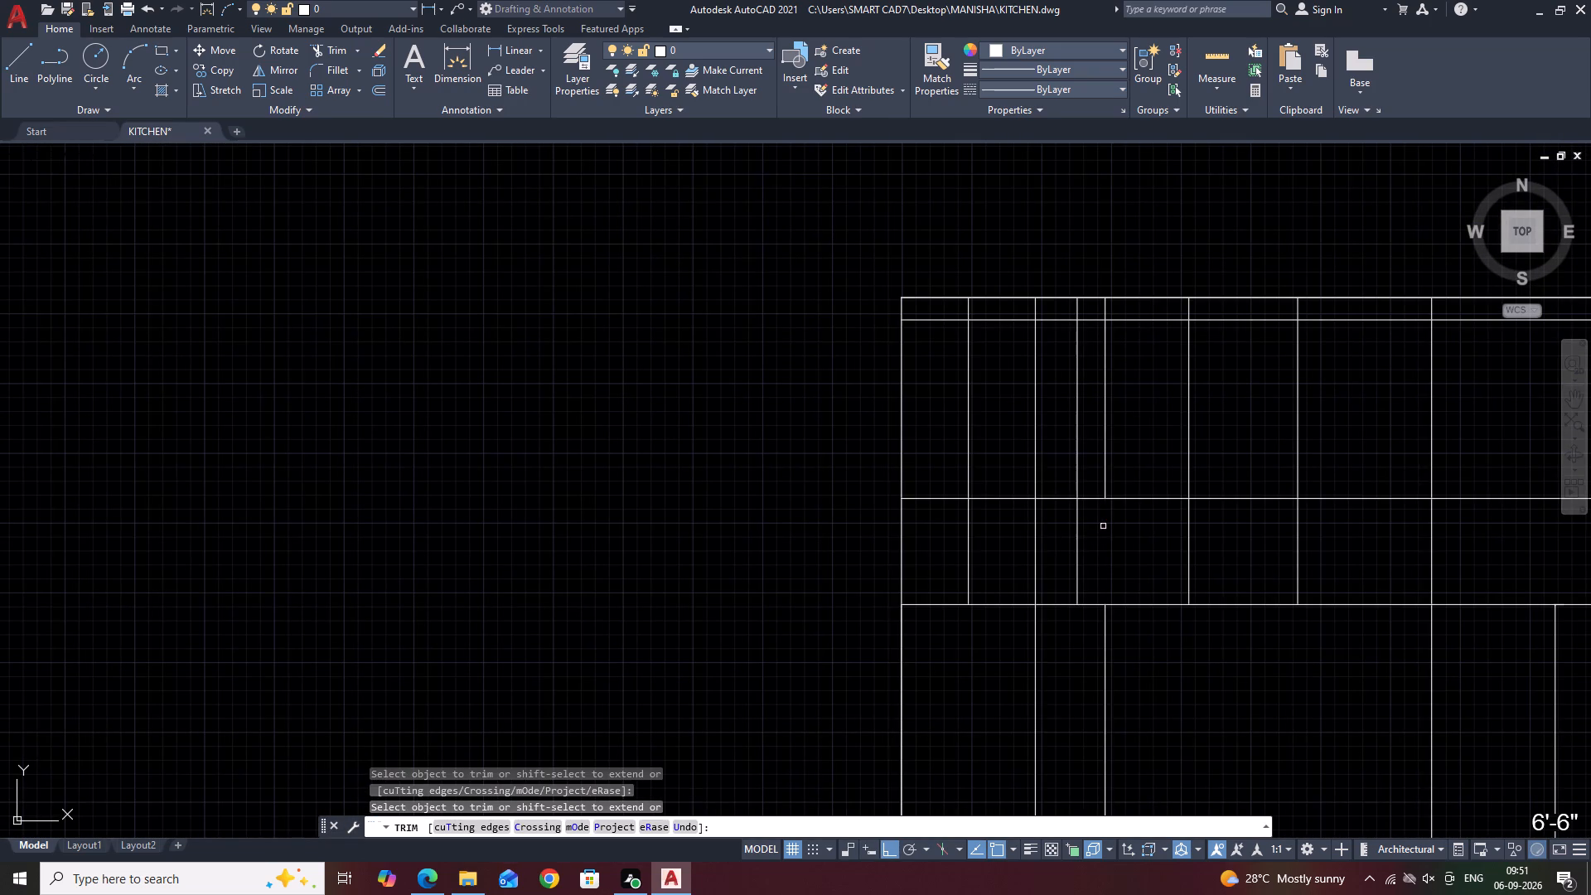
click(1104, 457)
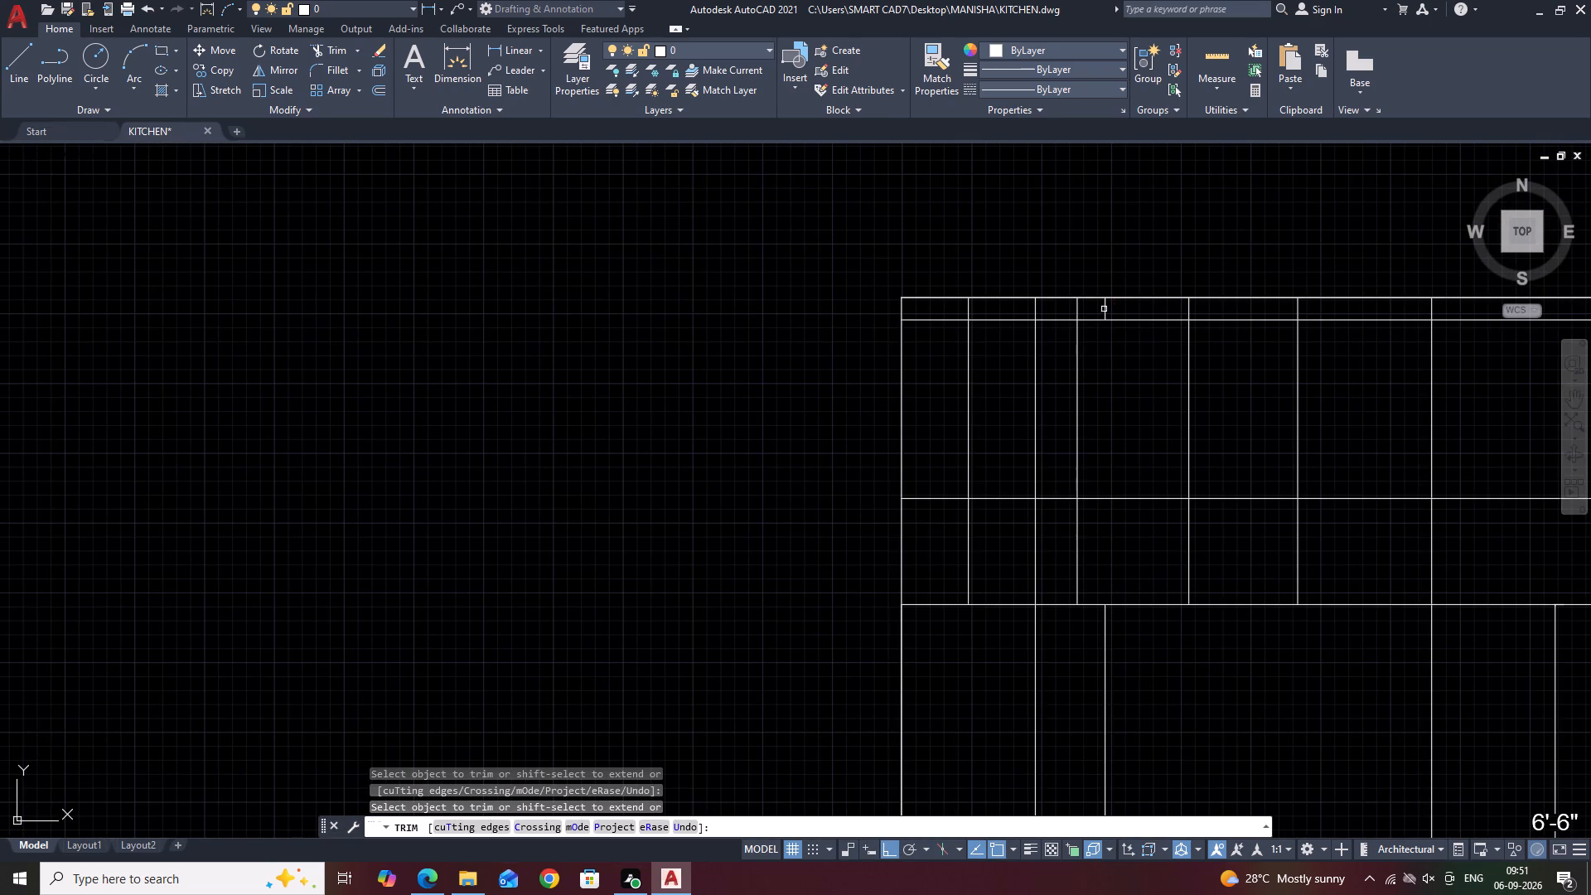
click(1105, 309)
click(1034, 311)
click(1042, 364)
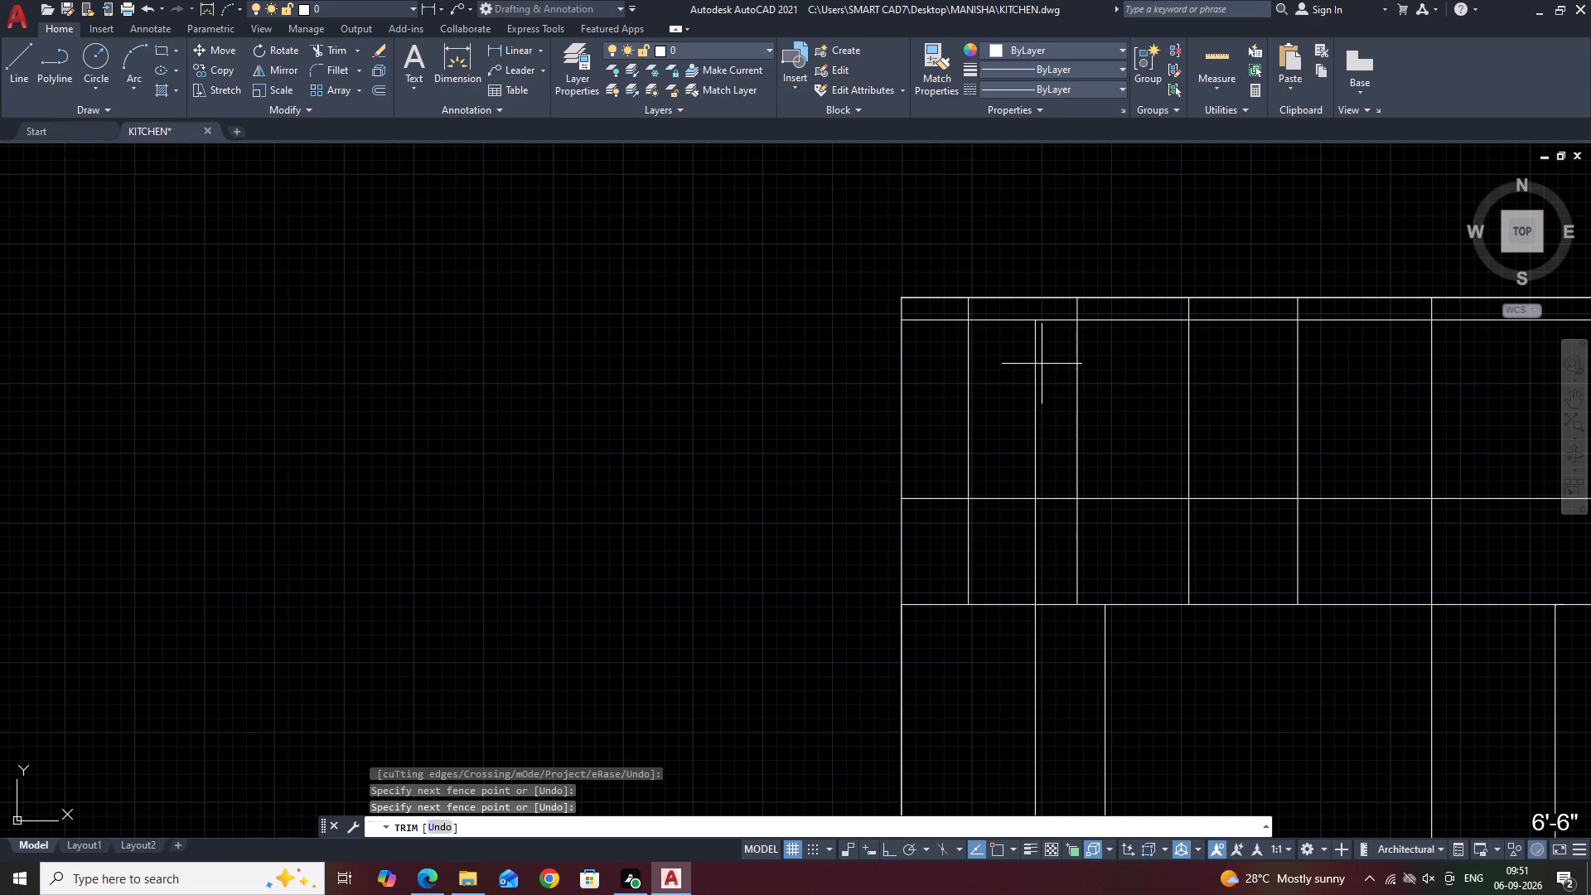
click(1038, 373)
click(1035, 423)
click(1044, 536)
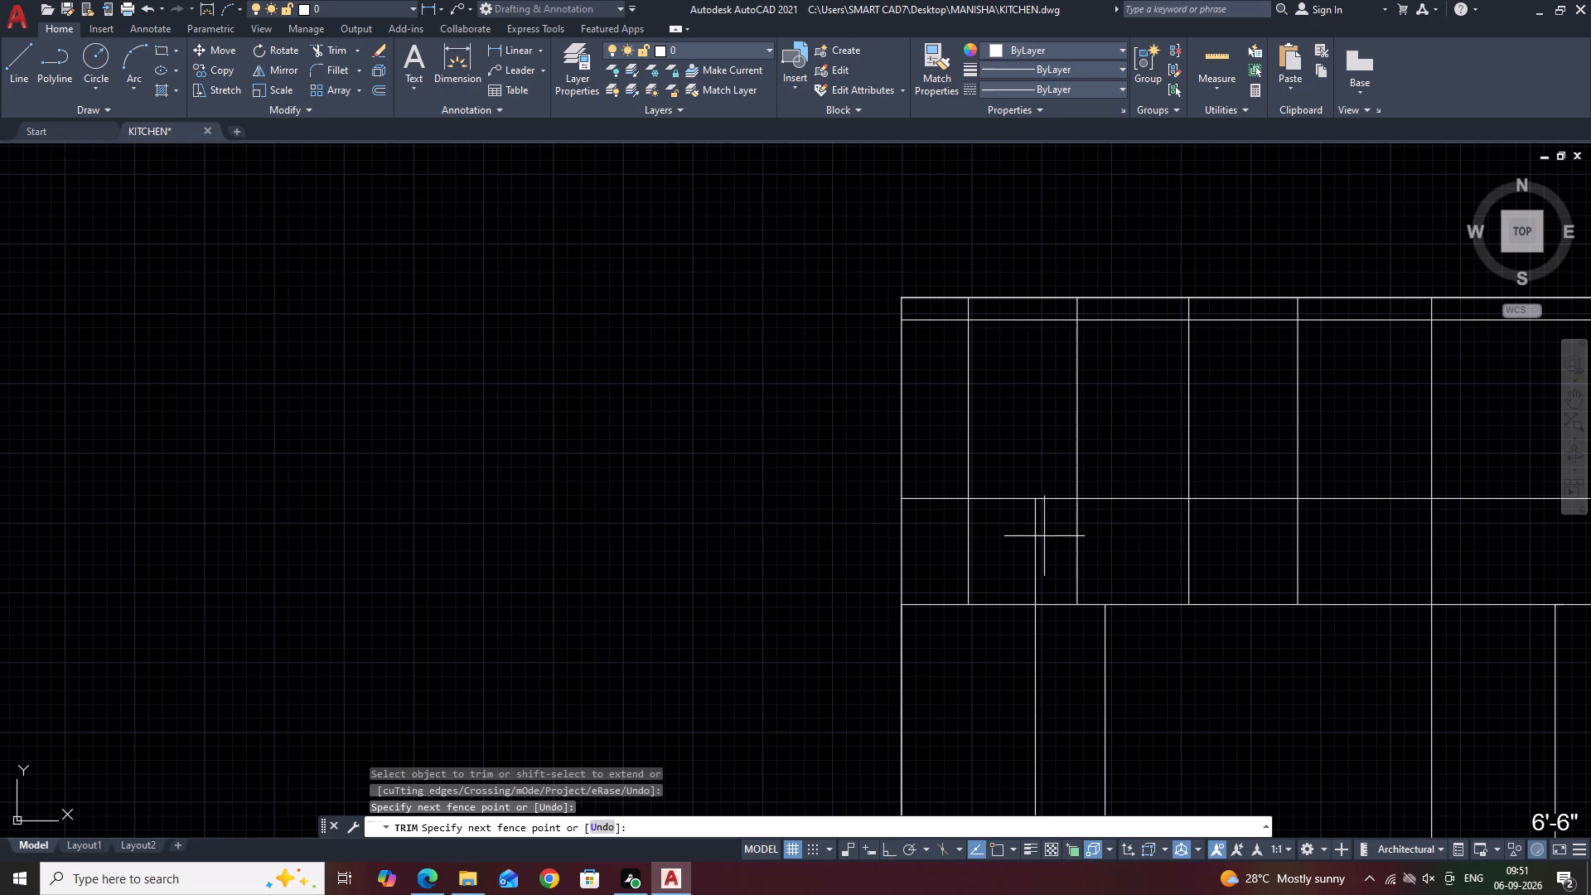
click(1023, 520)
scroll(1052, 509, down, 3)
middle_drag(1172, 514, 1092, 497)
key(Escape)
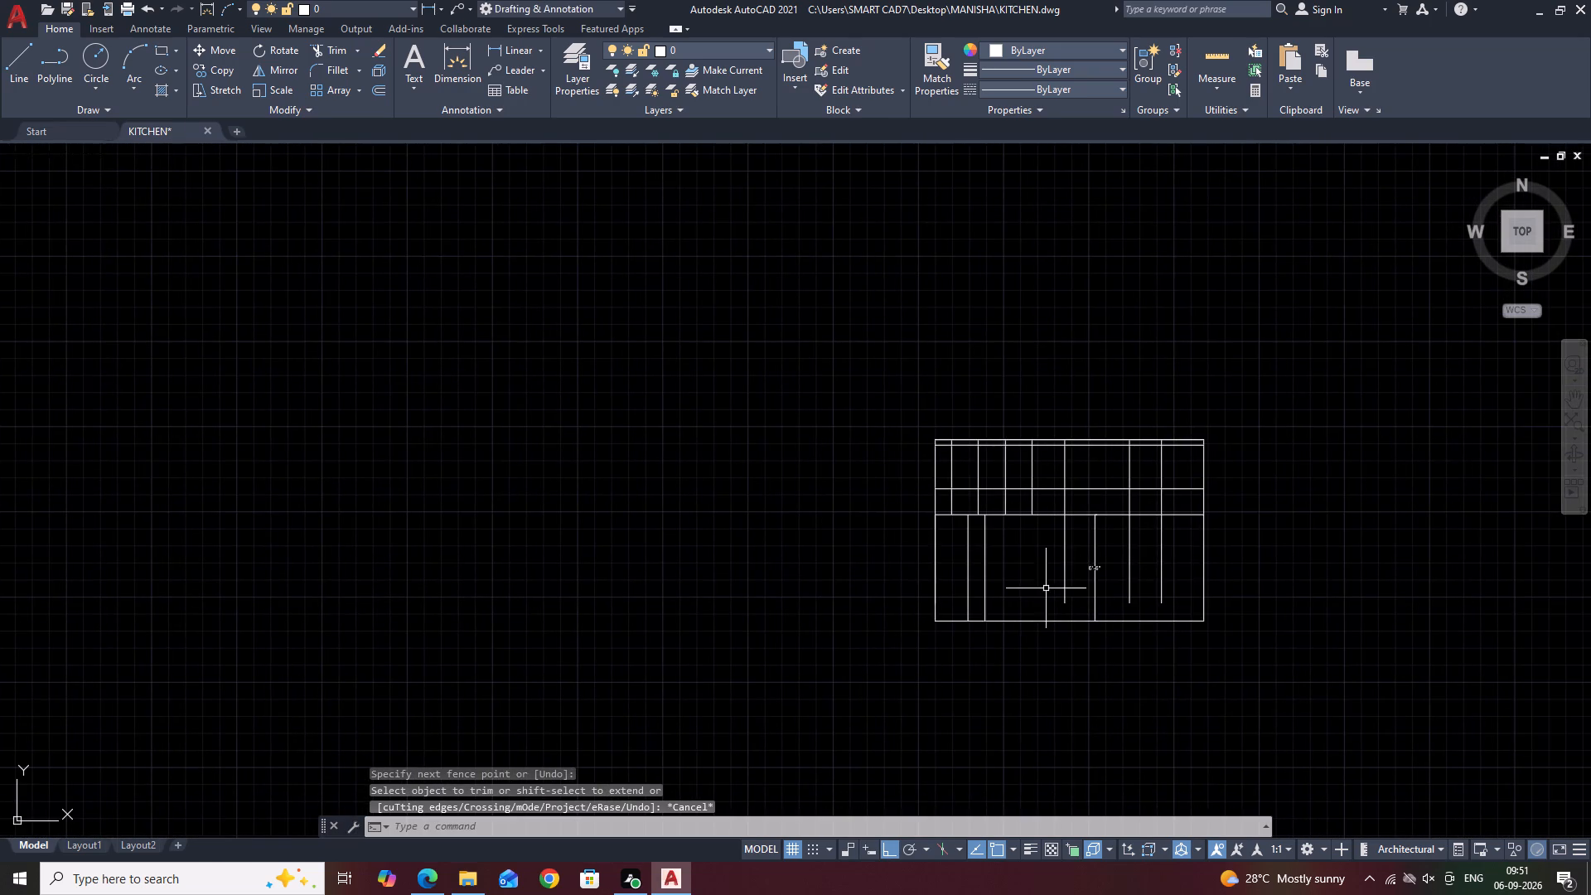
Stretch the lower ends of the three full-height vertical division lines down to the room's bottom edge.
scroll(1045, 588, up, 2)
middle_drag(1061, 536, 1051, 538)
drag(1112, 593, 1107, 584)
click(1041, 520)
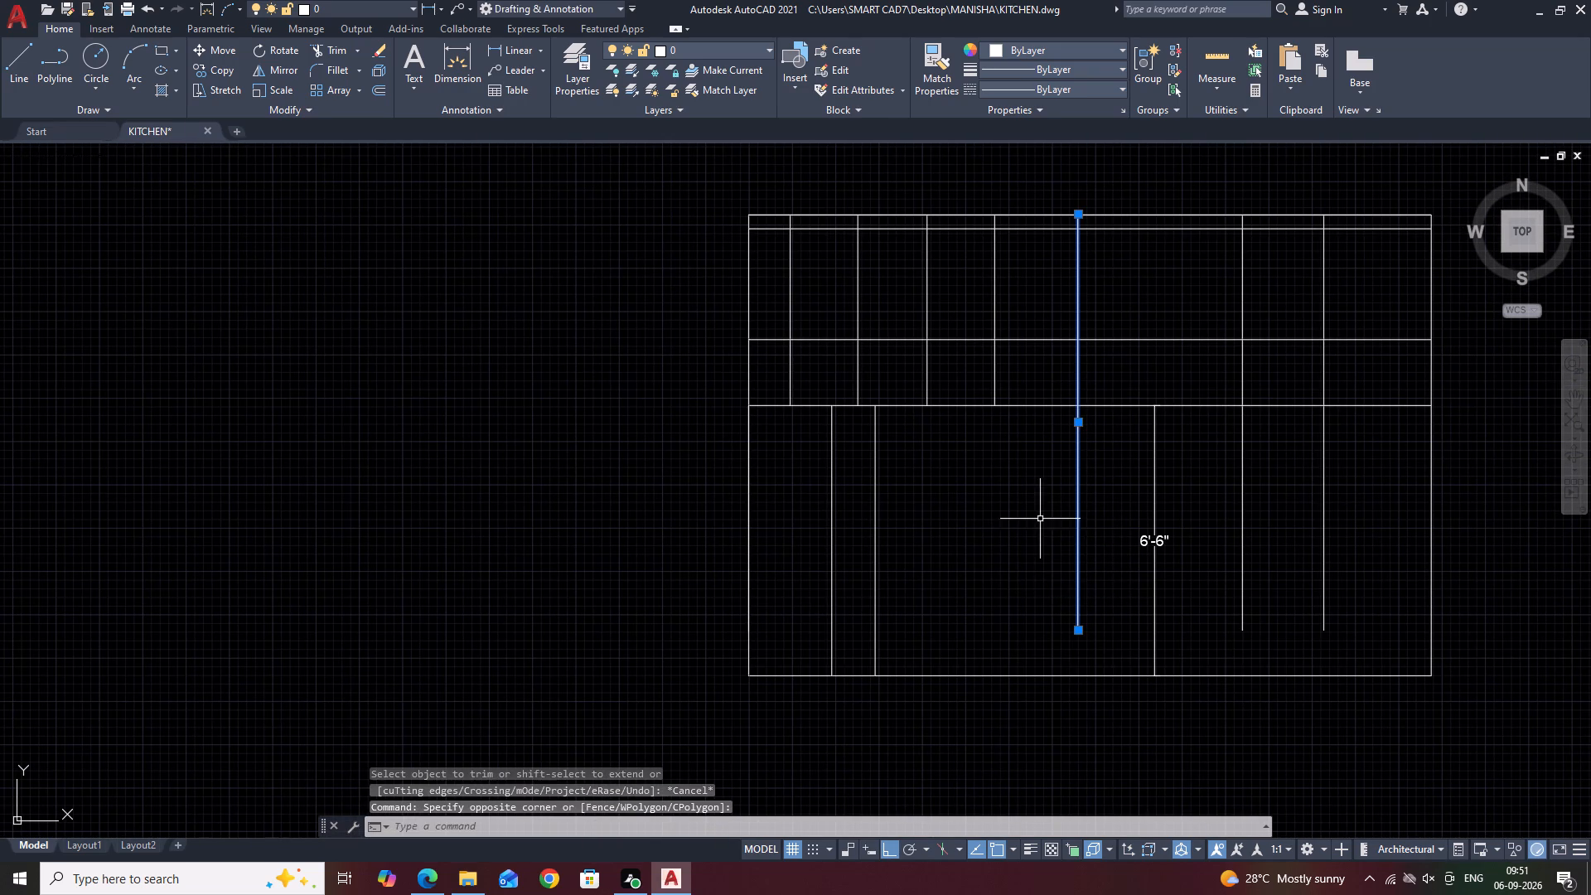
click(1079, 634)
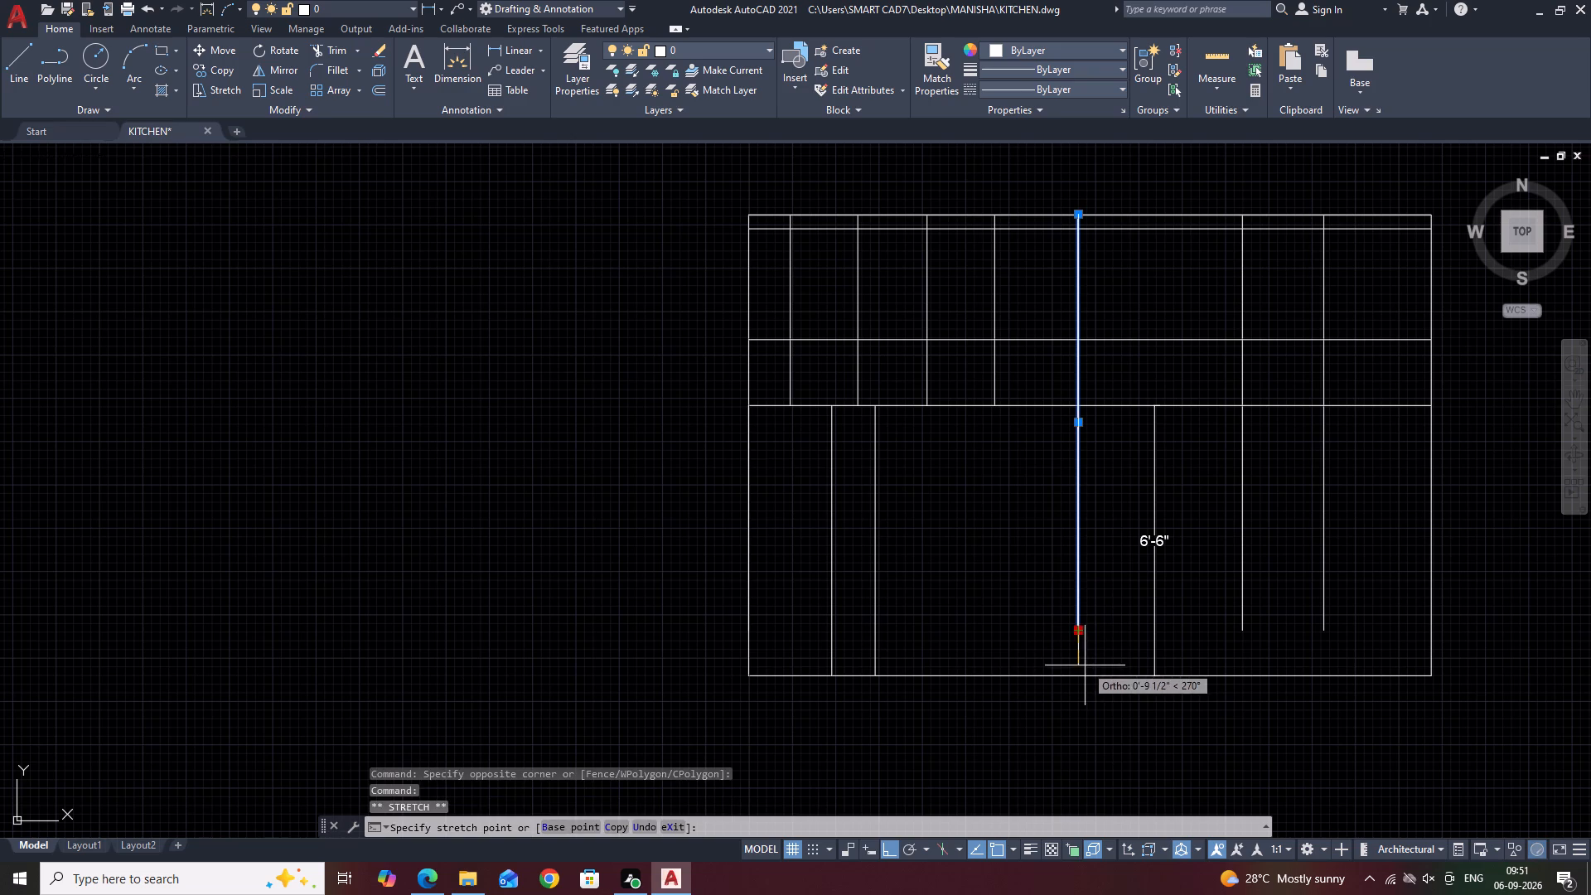
click(1073, 679)
click(1343, 553)
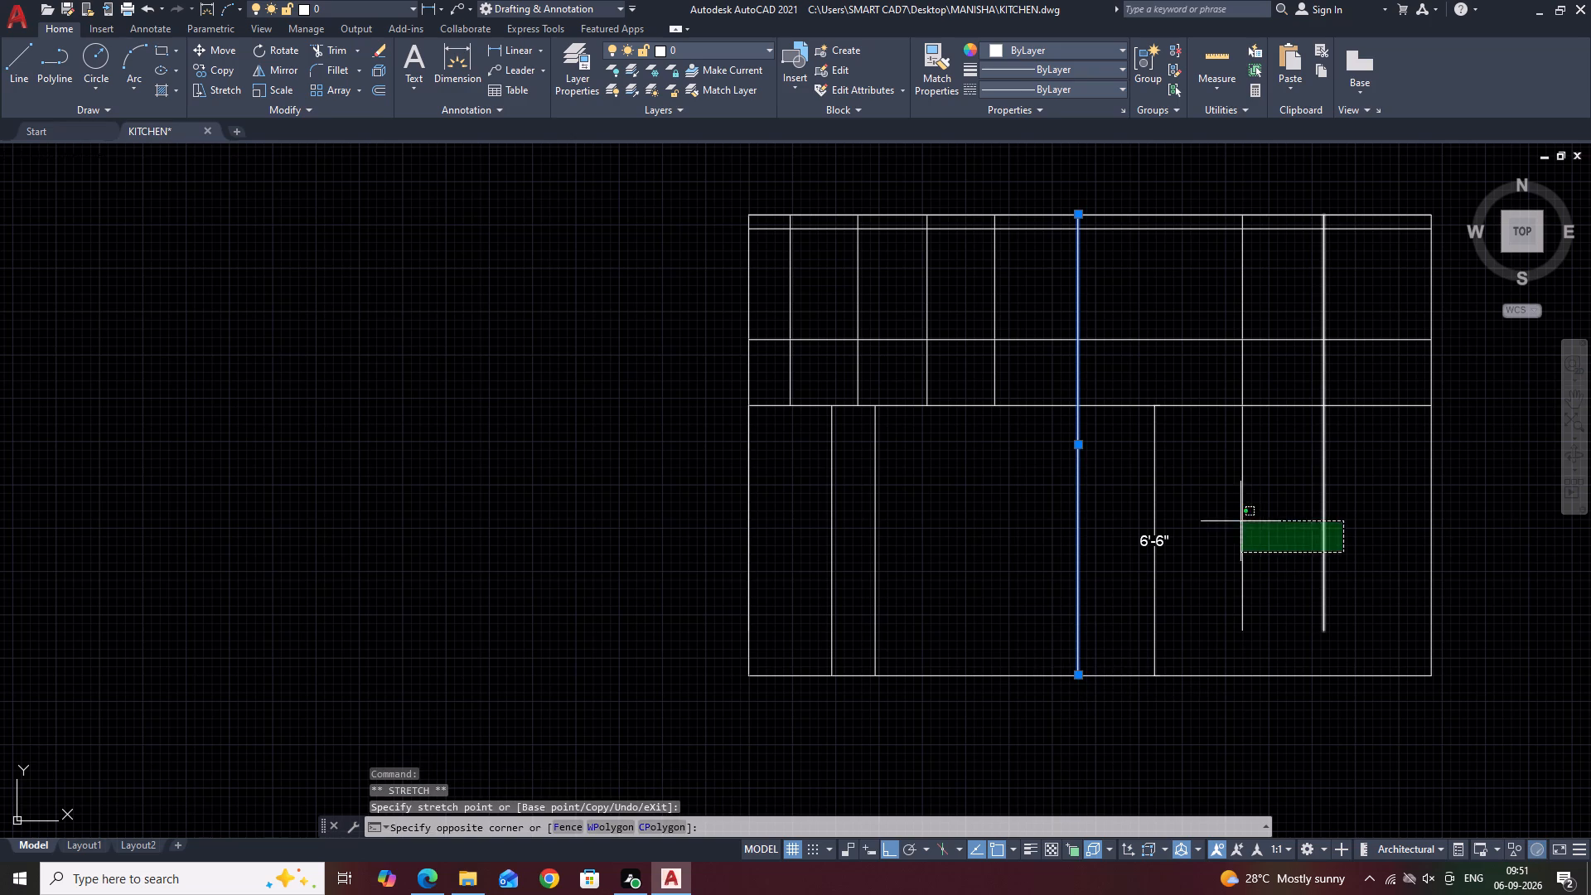
click(1224, 508)
click(1245, 632)
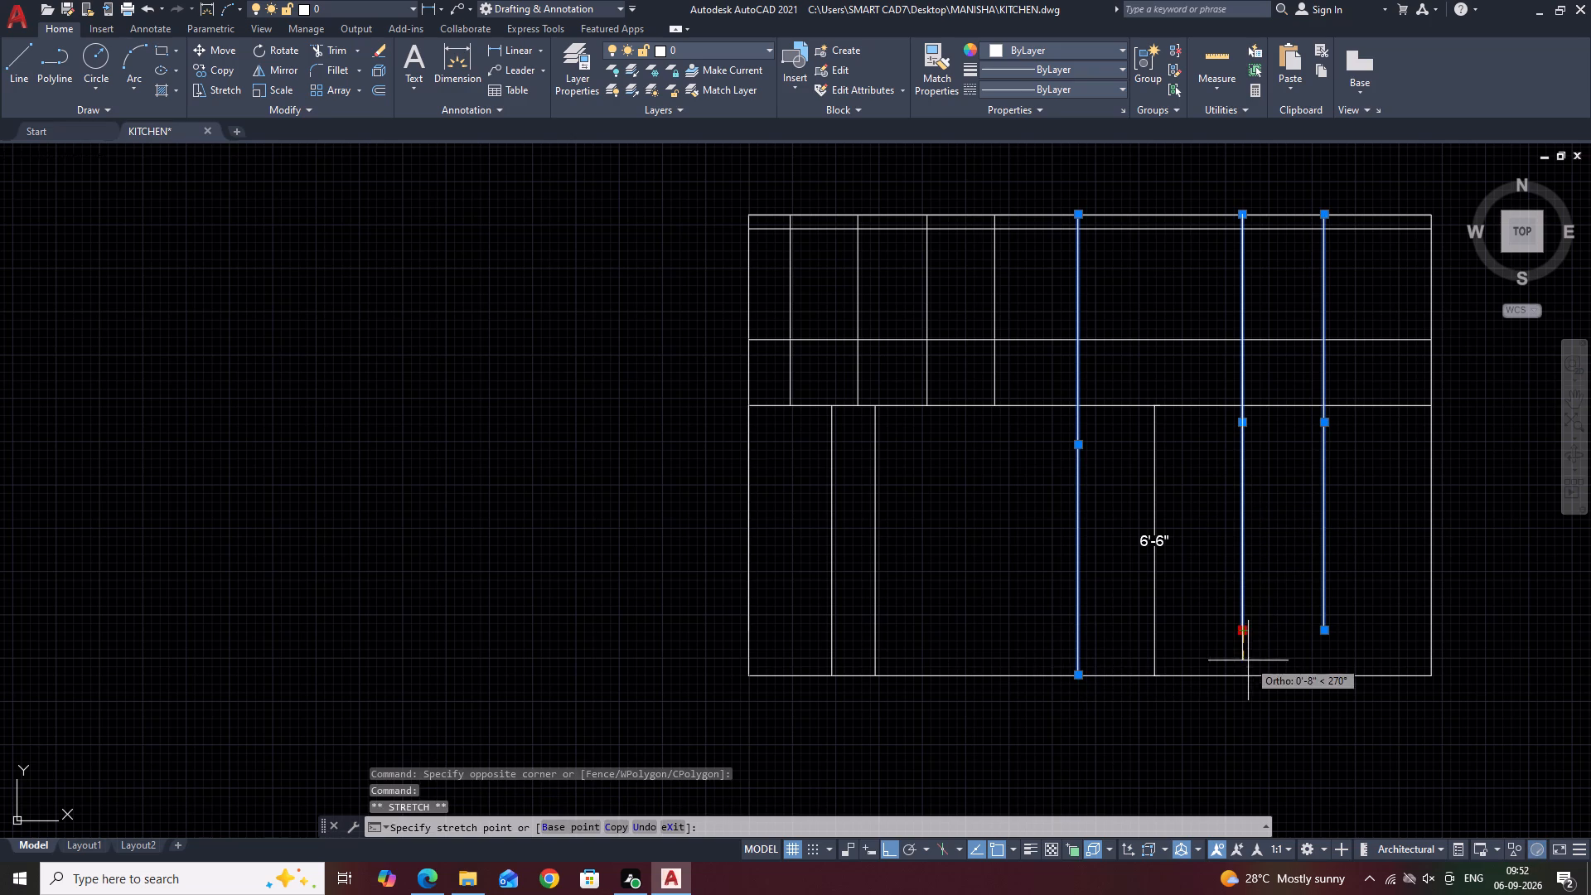
click(1245, 674)
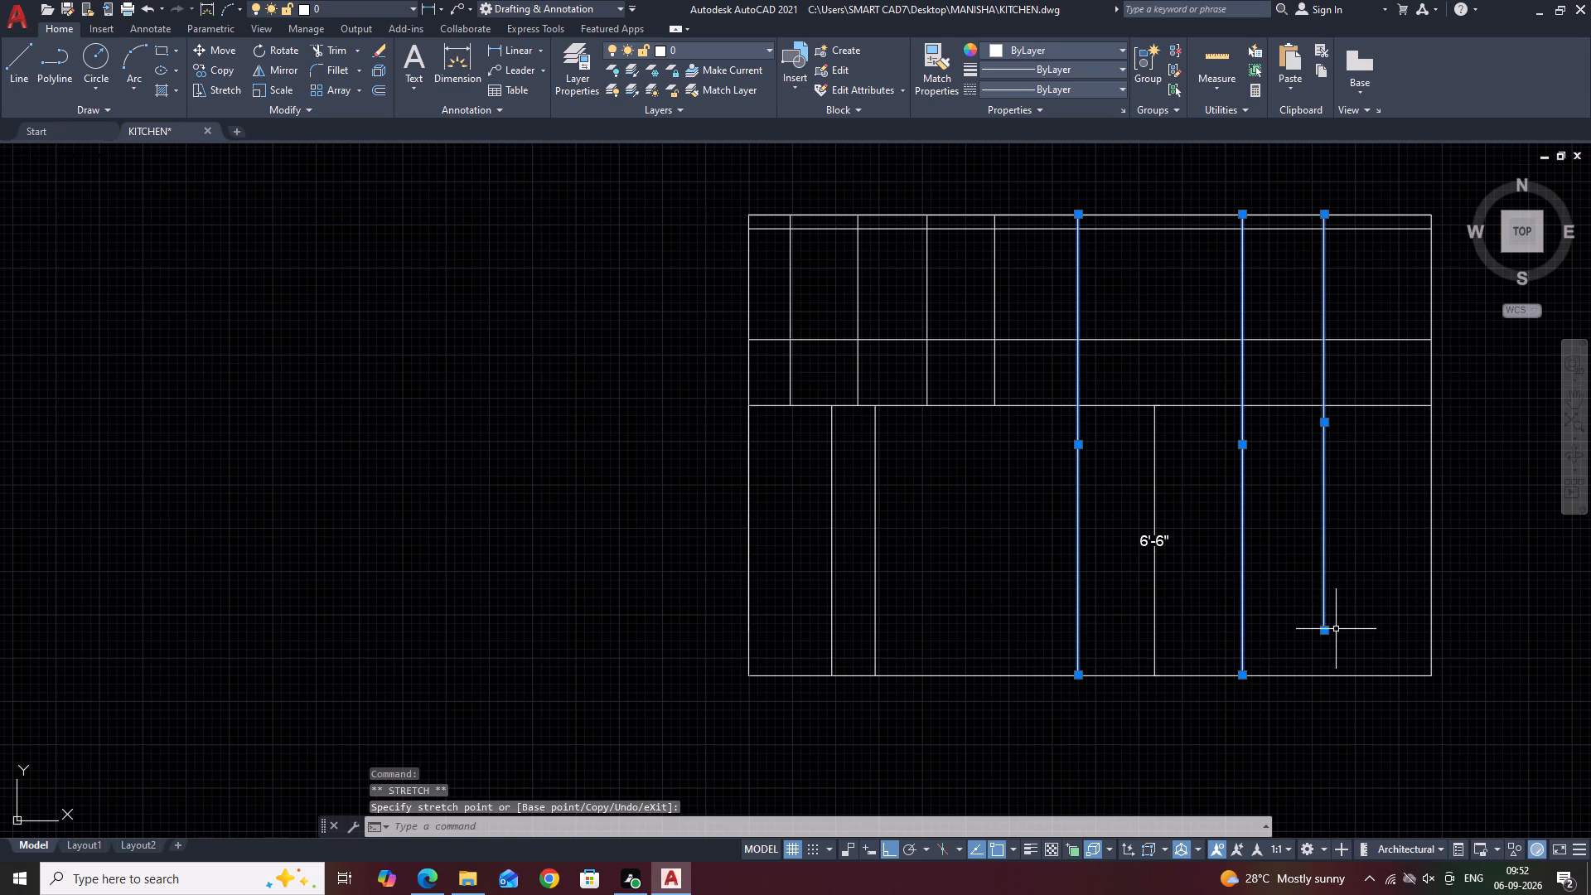
click(1323, 630)
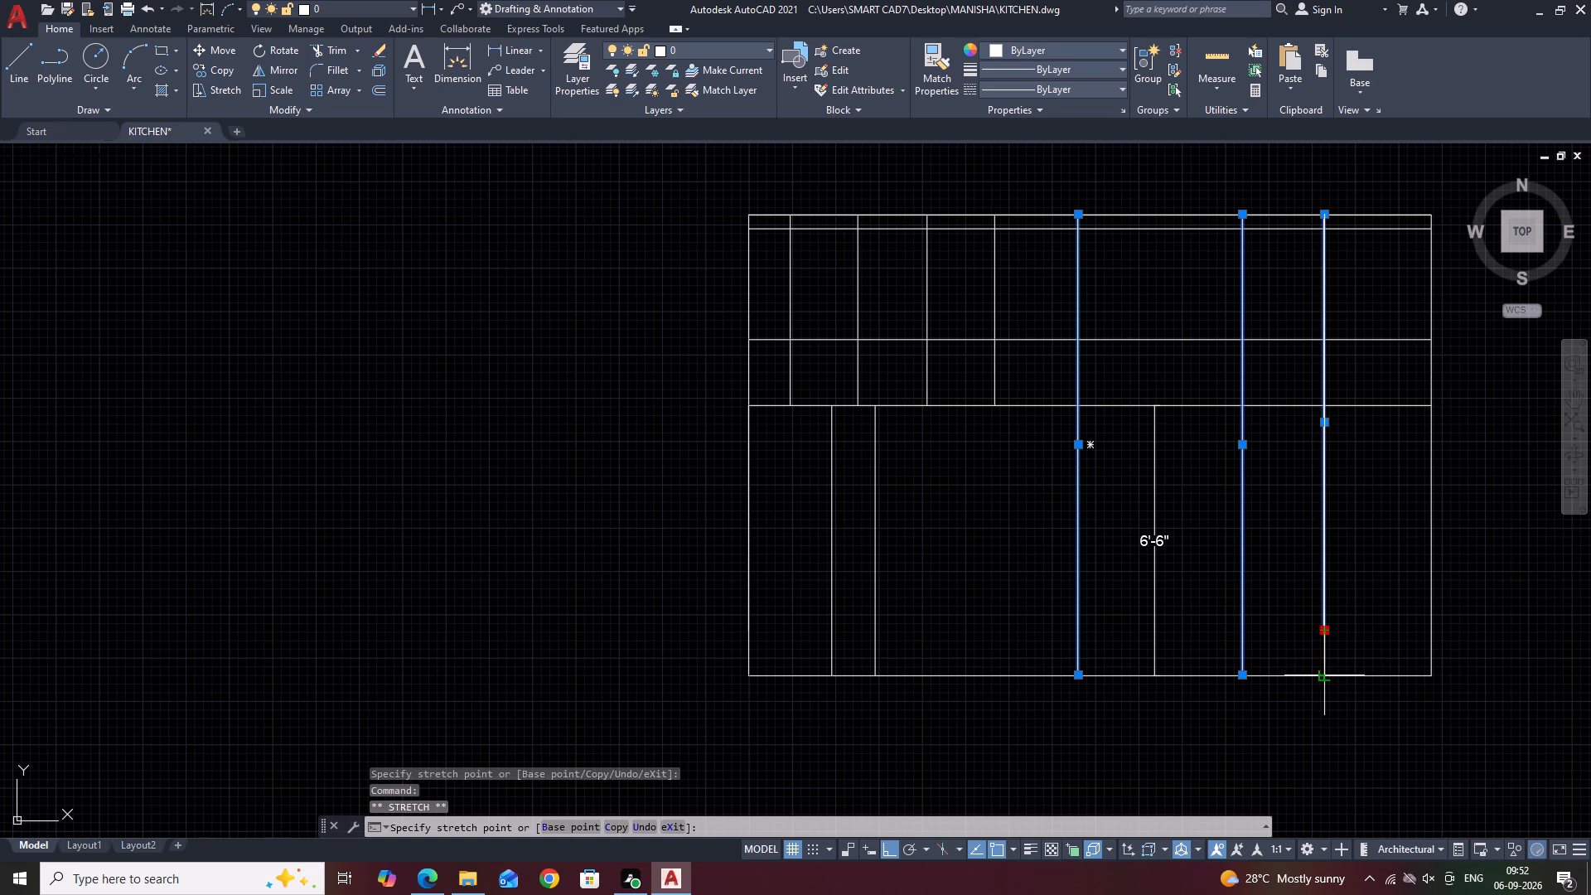
click(1326, 674)
key(Escape)
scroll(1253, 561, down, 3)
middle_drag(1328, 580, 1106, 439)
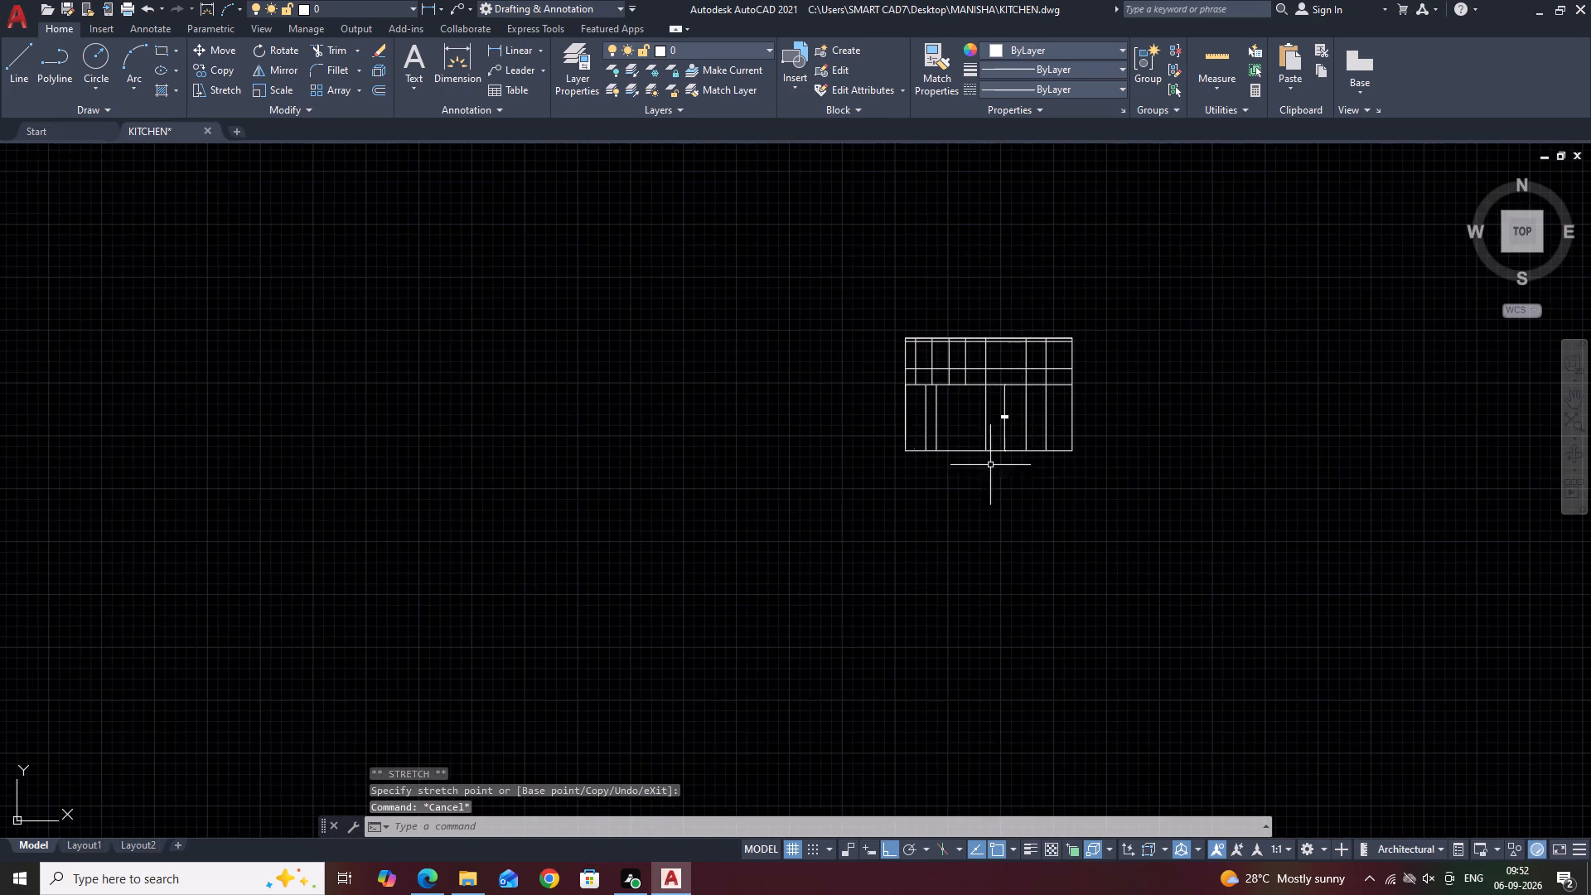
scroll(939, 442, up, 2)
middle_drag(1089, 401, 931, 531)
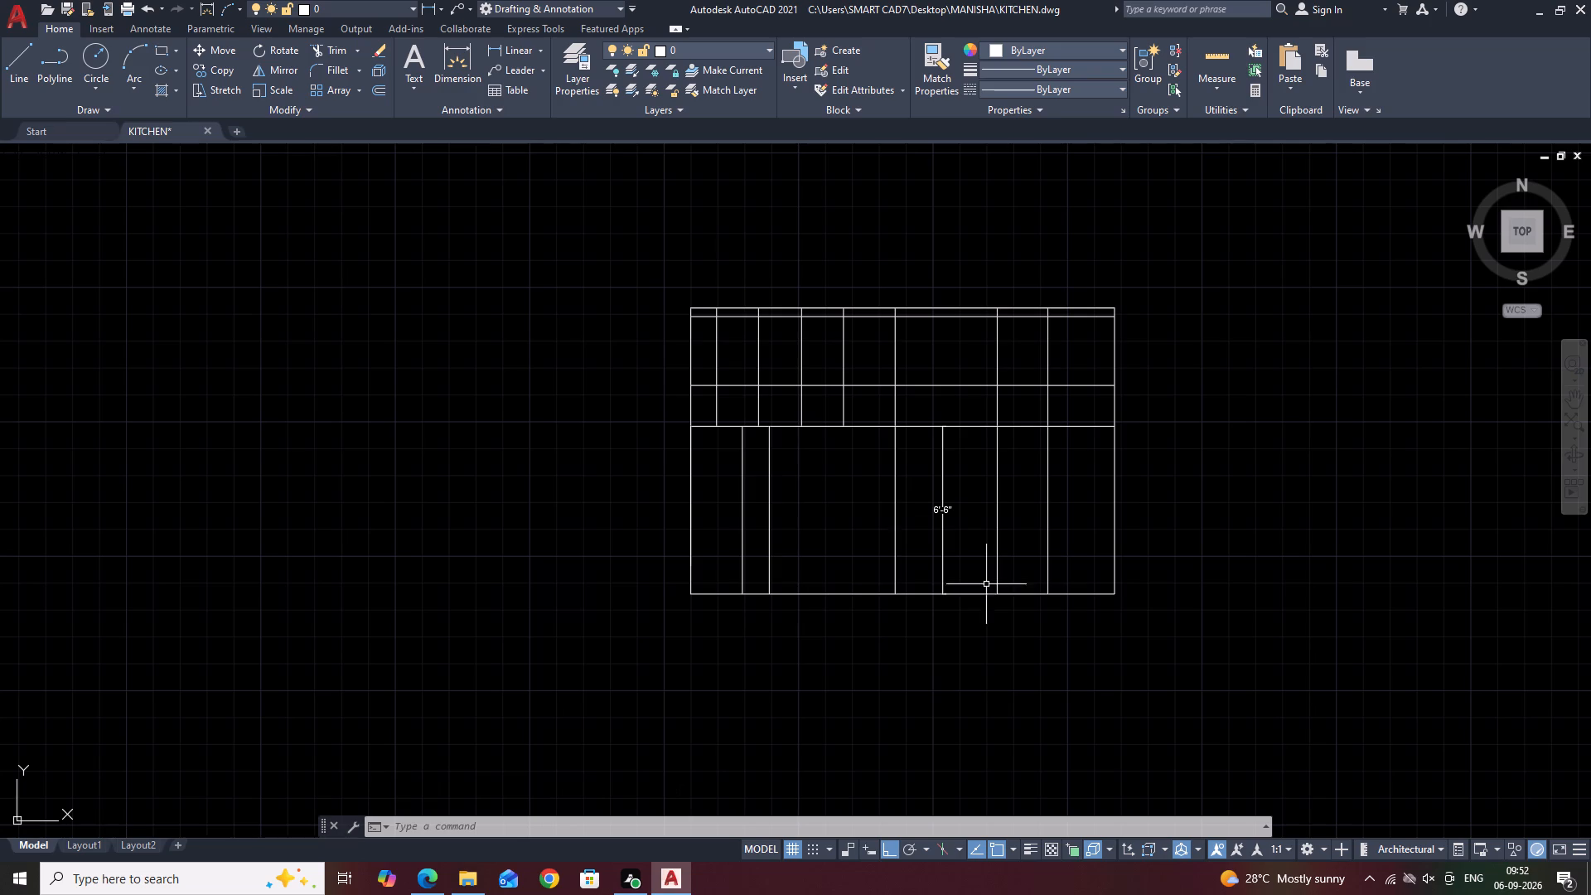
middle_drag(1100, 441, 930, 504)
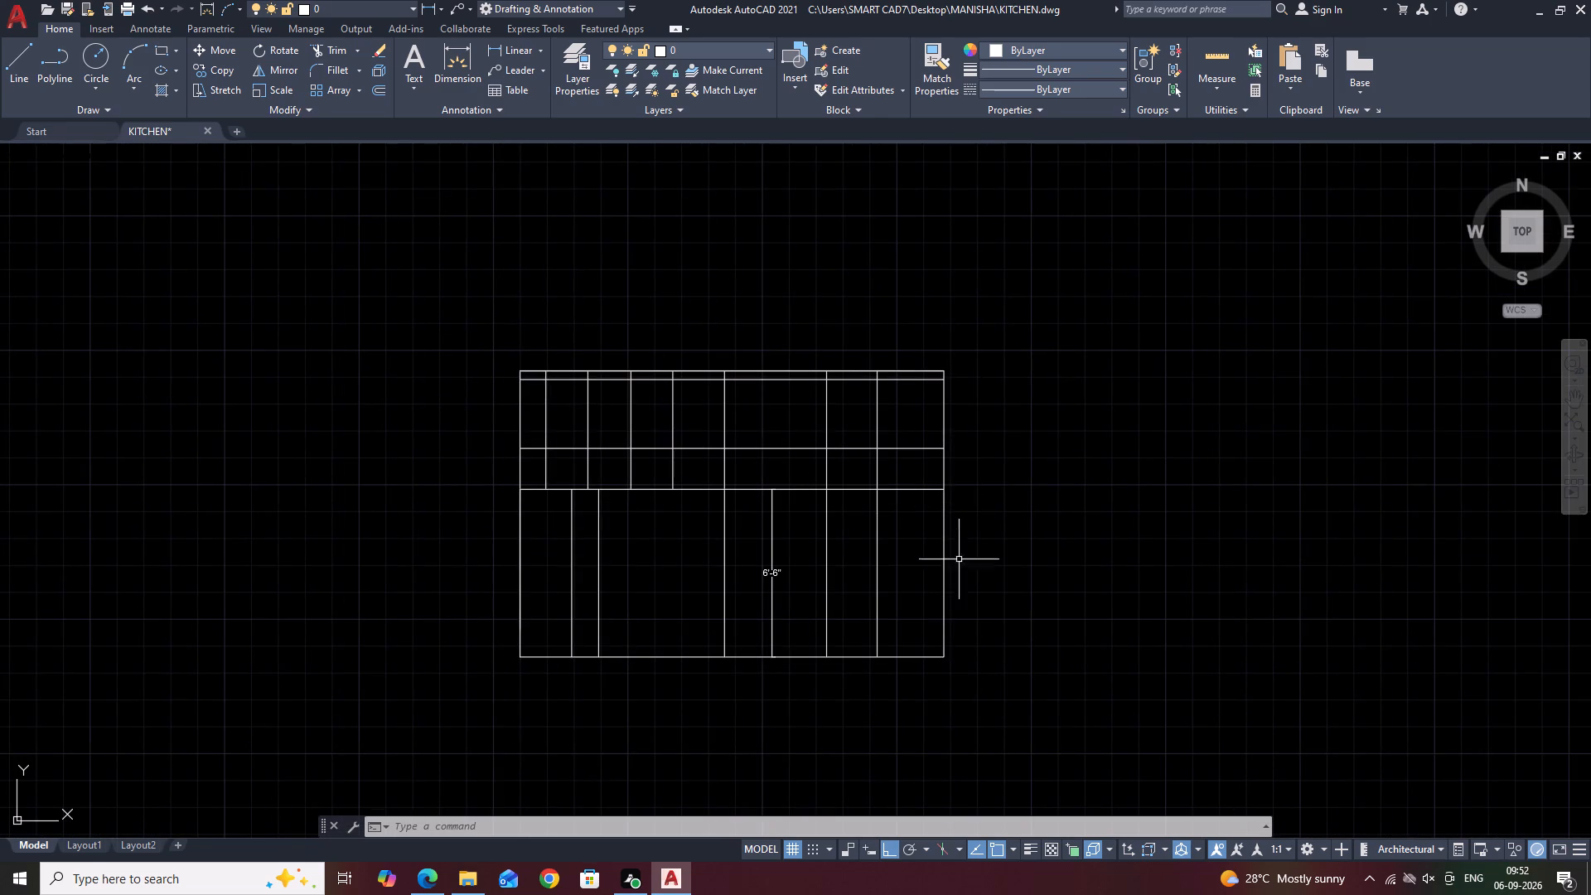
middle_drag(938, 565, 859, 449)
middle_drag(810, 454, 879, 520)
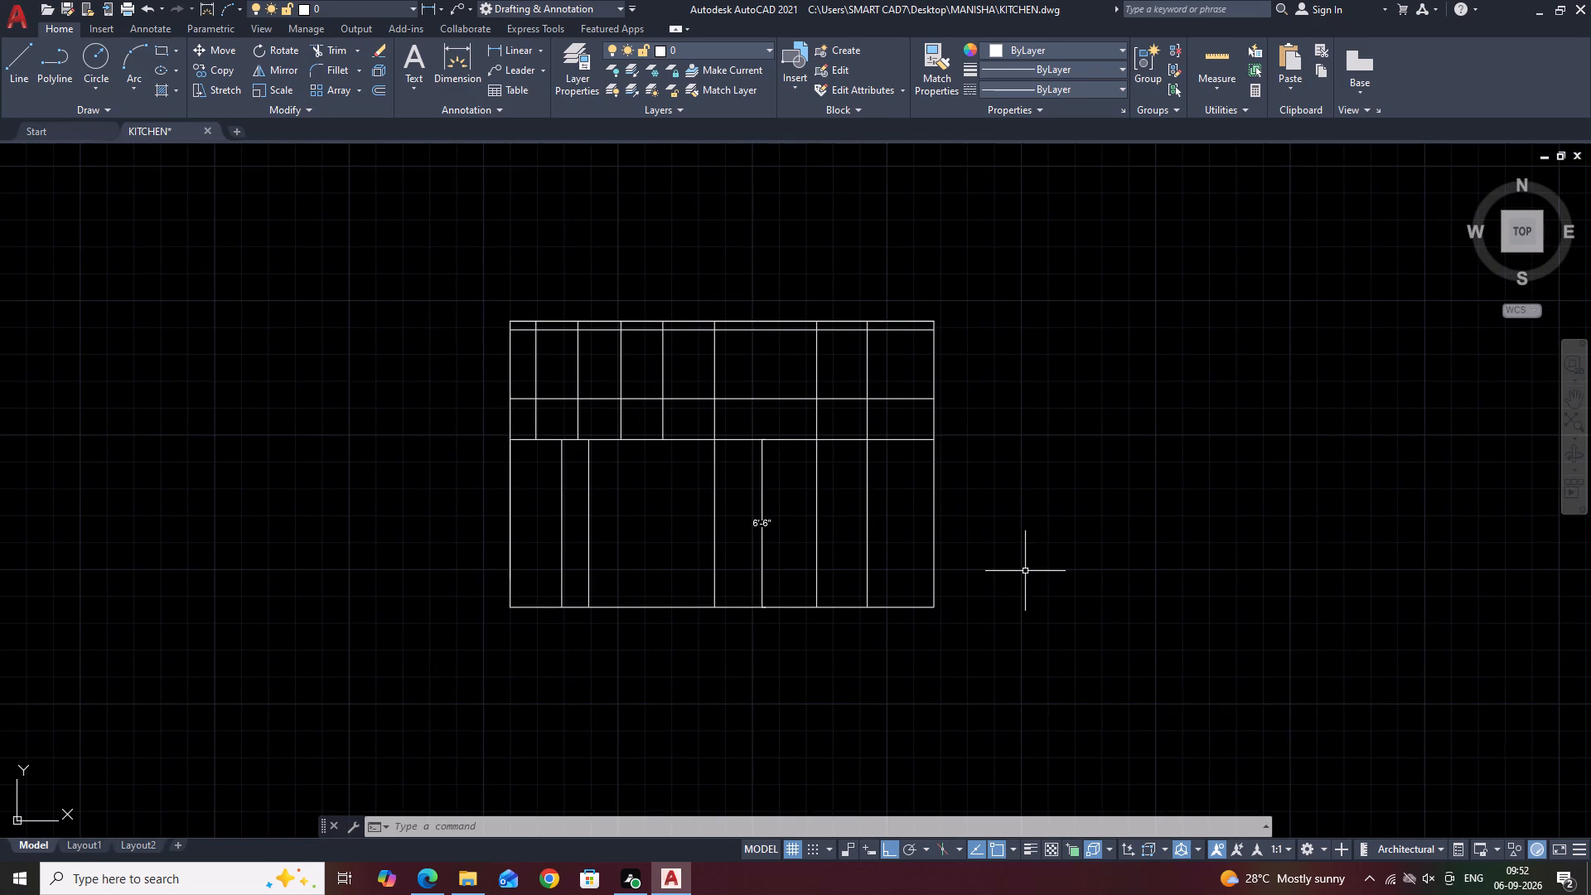
Review the Display and the Open and Save settings in the program options, leaving them as they are.
key(o)
key(p)
key(space)
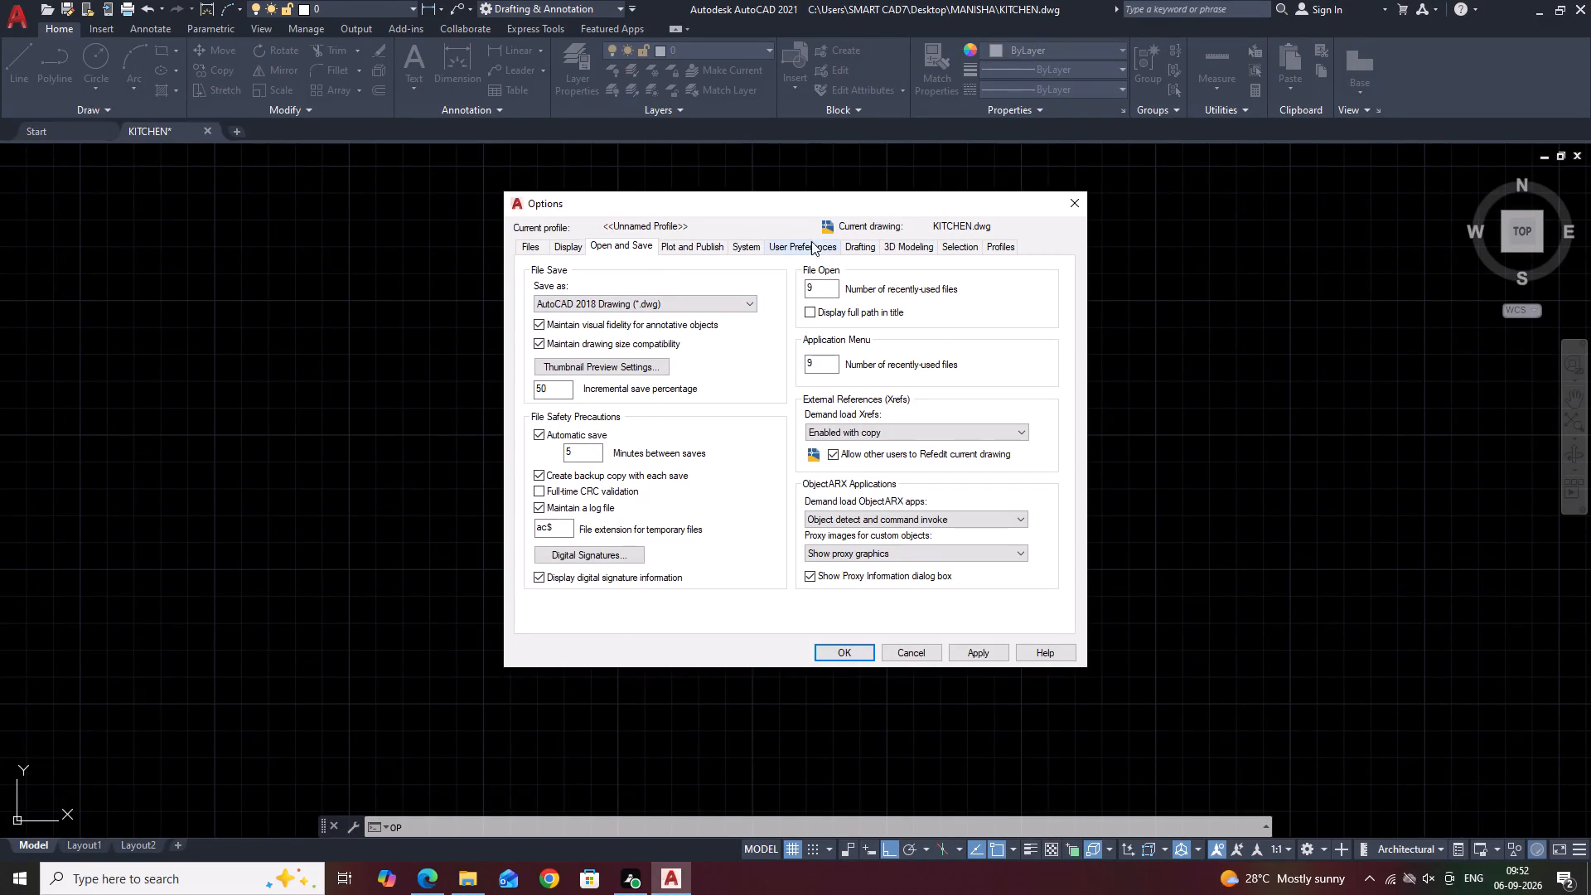
click(546, 249)
click(579, 249)
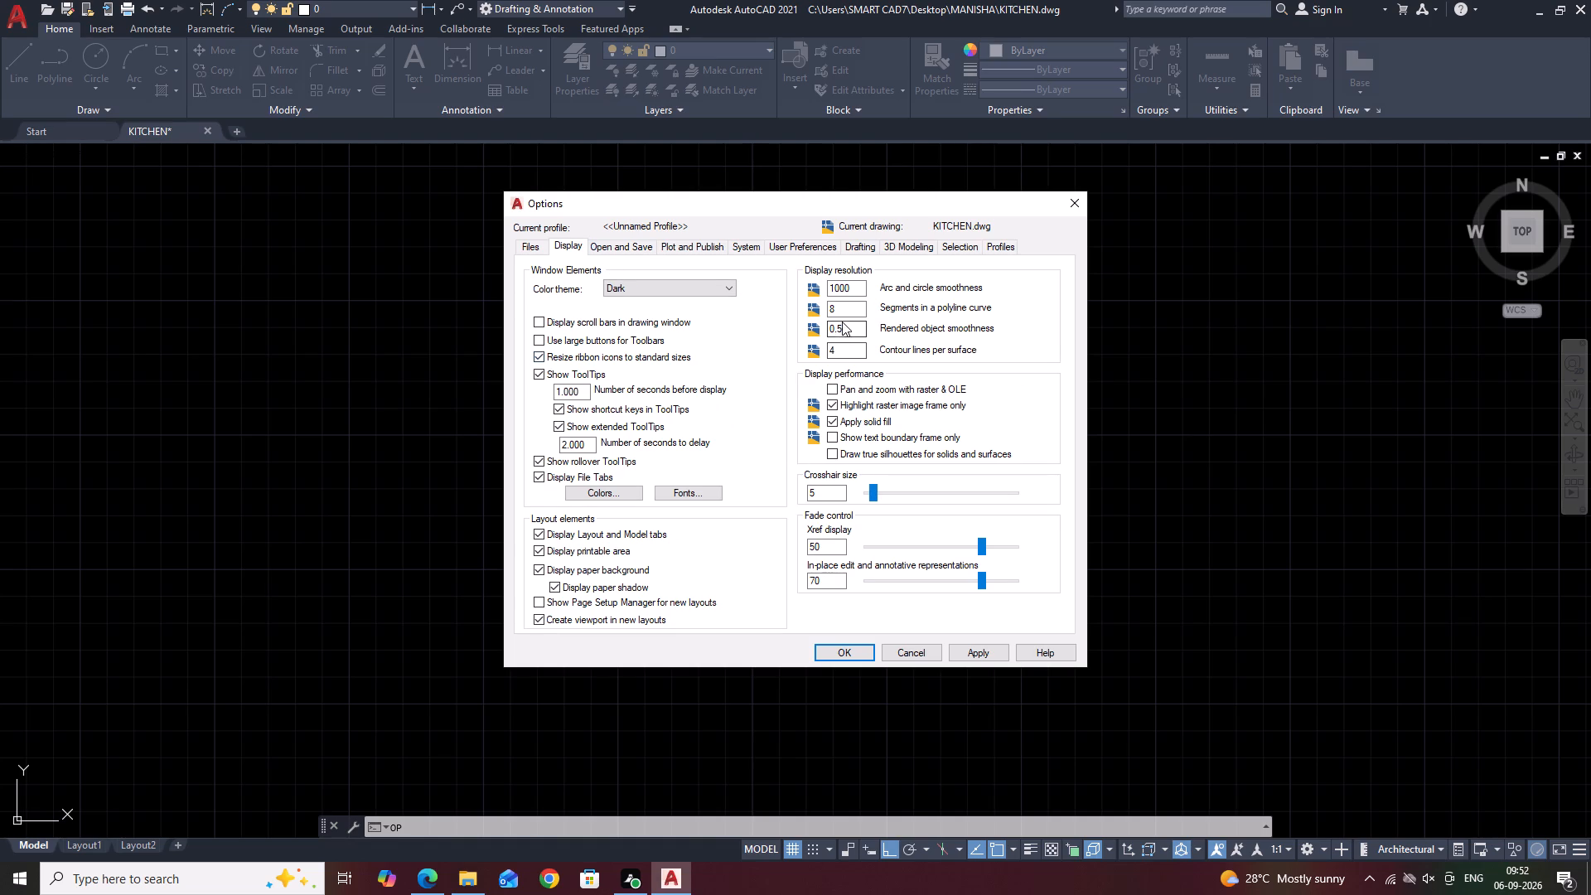
click(625, 244)
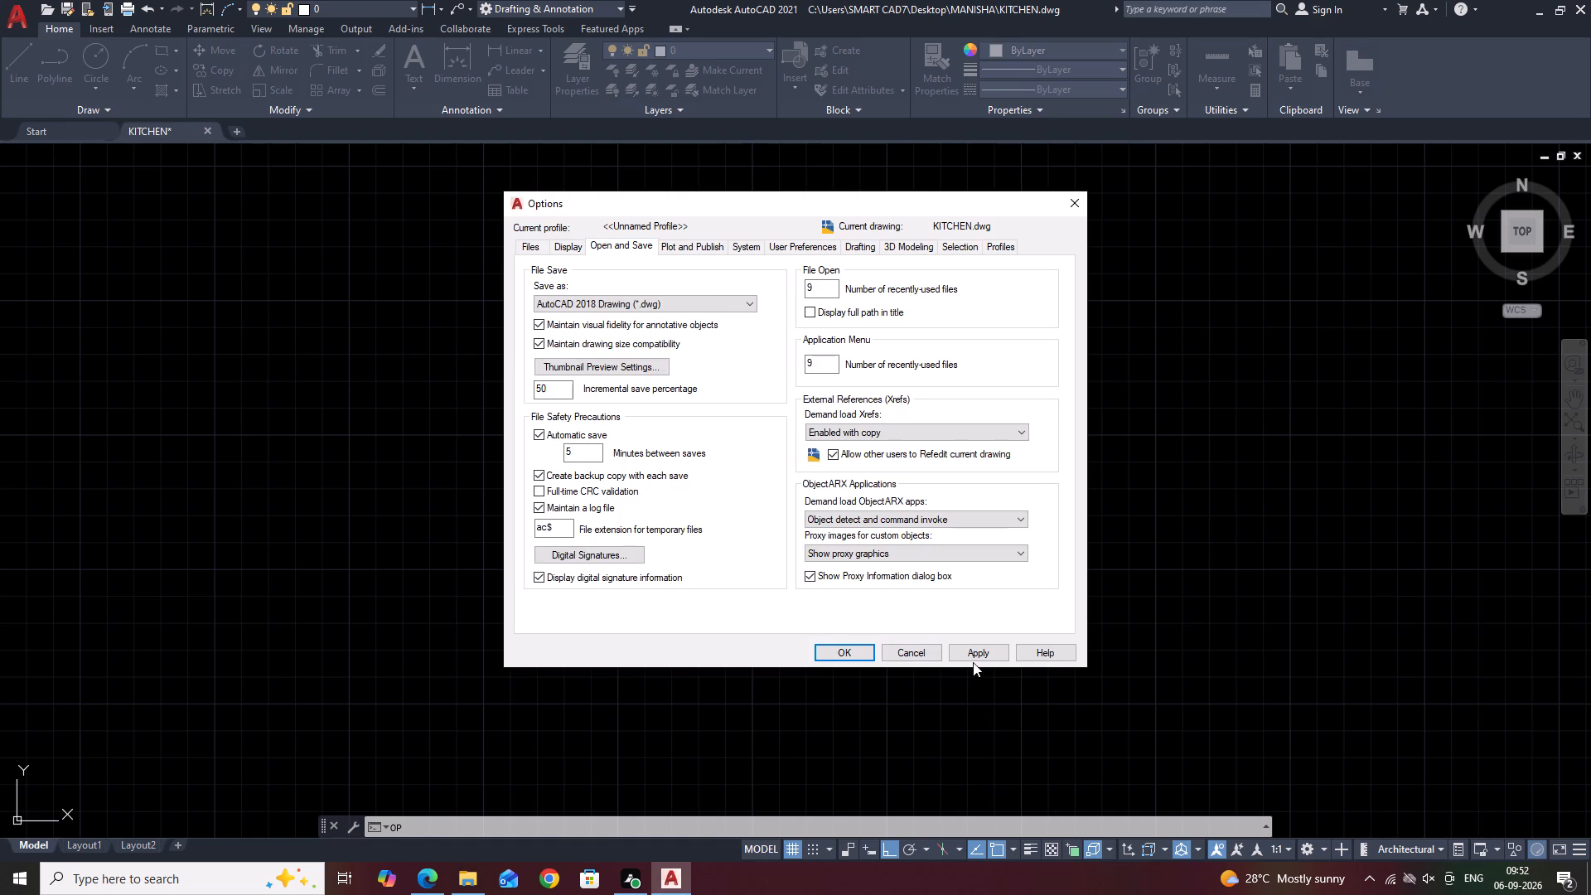
click(973, 653)
click(854, 648)
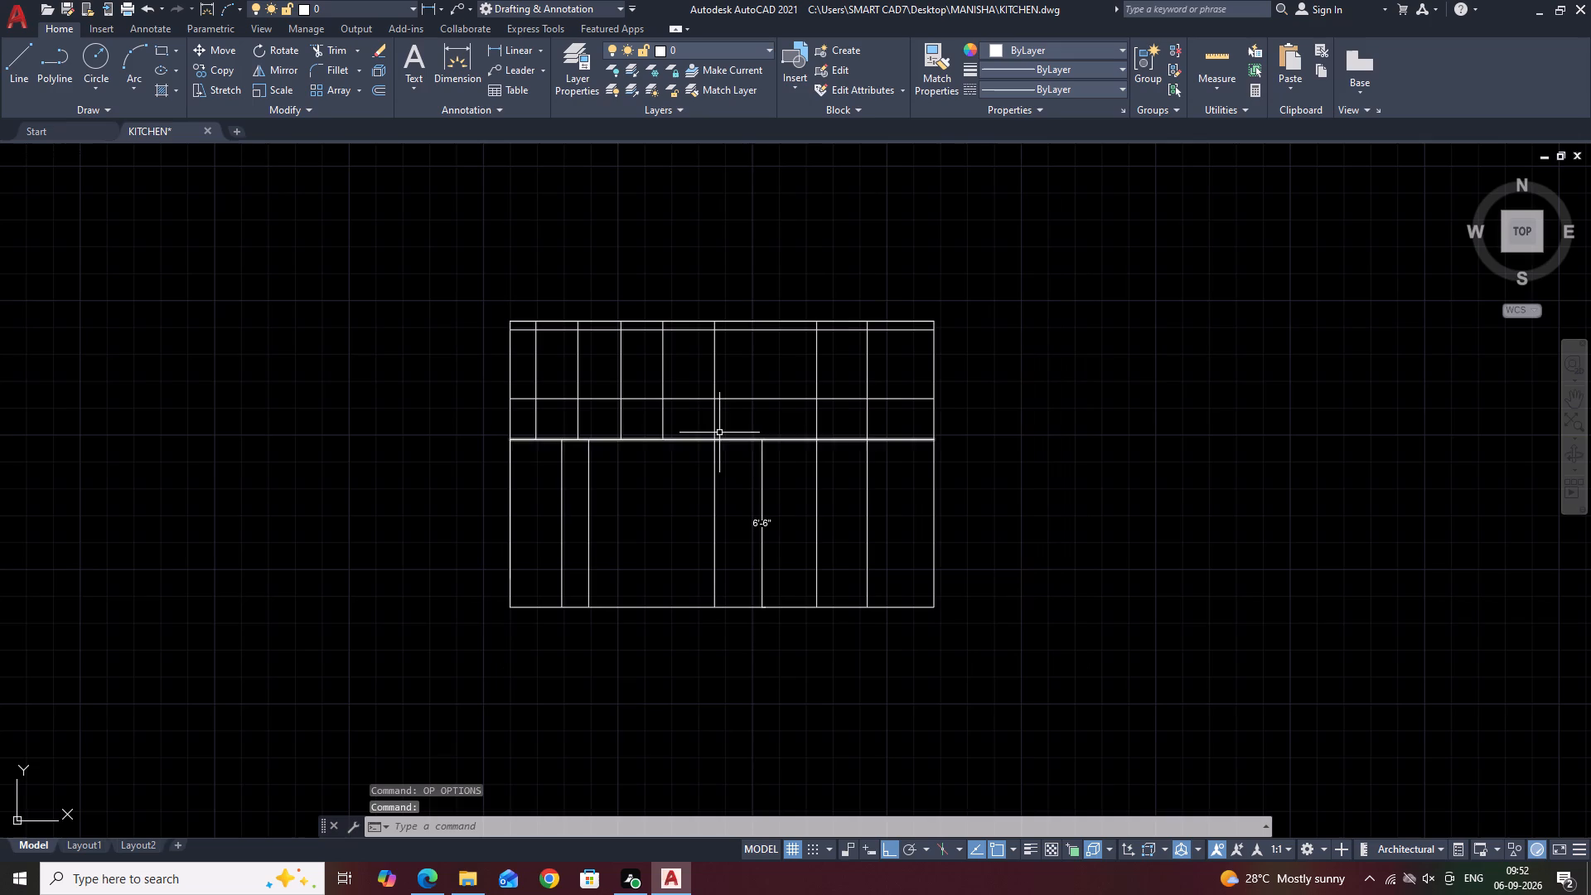
Add a vertical linear dimension from the line just below the room's top edge down to the next horizontal line.
middle_drag(760, 554, 886, 520)
scroll(1085, 485, up, 2)
middle_drag(832, 514, 970, 529)
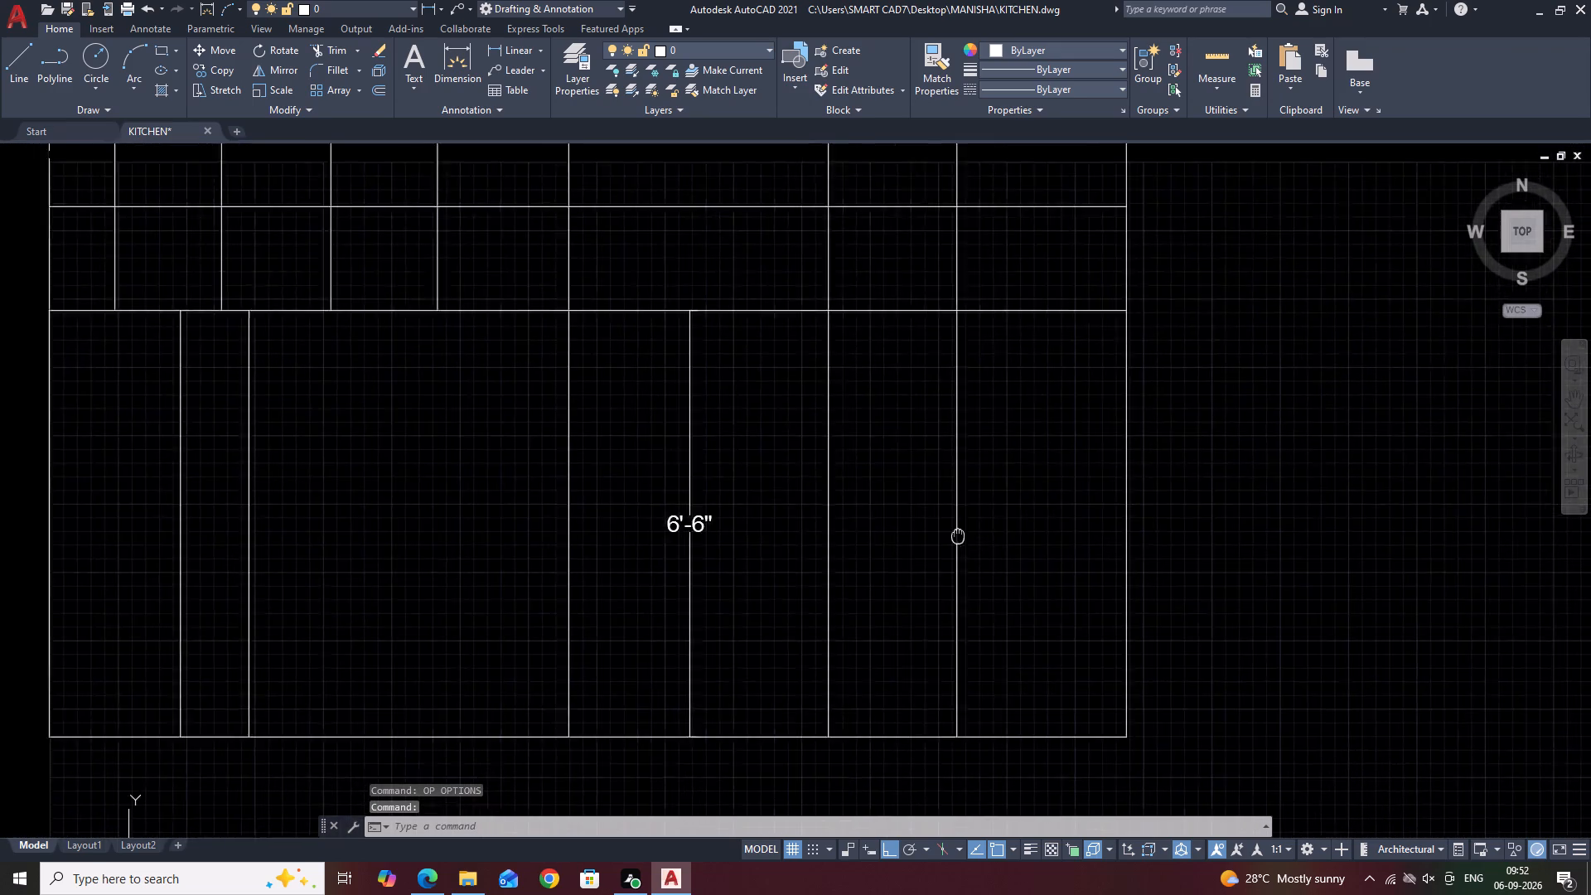
middle_drag(970, 529, 1105, 608)
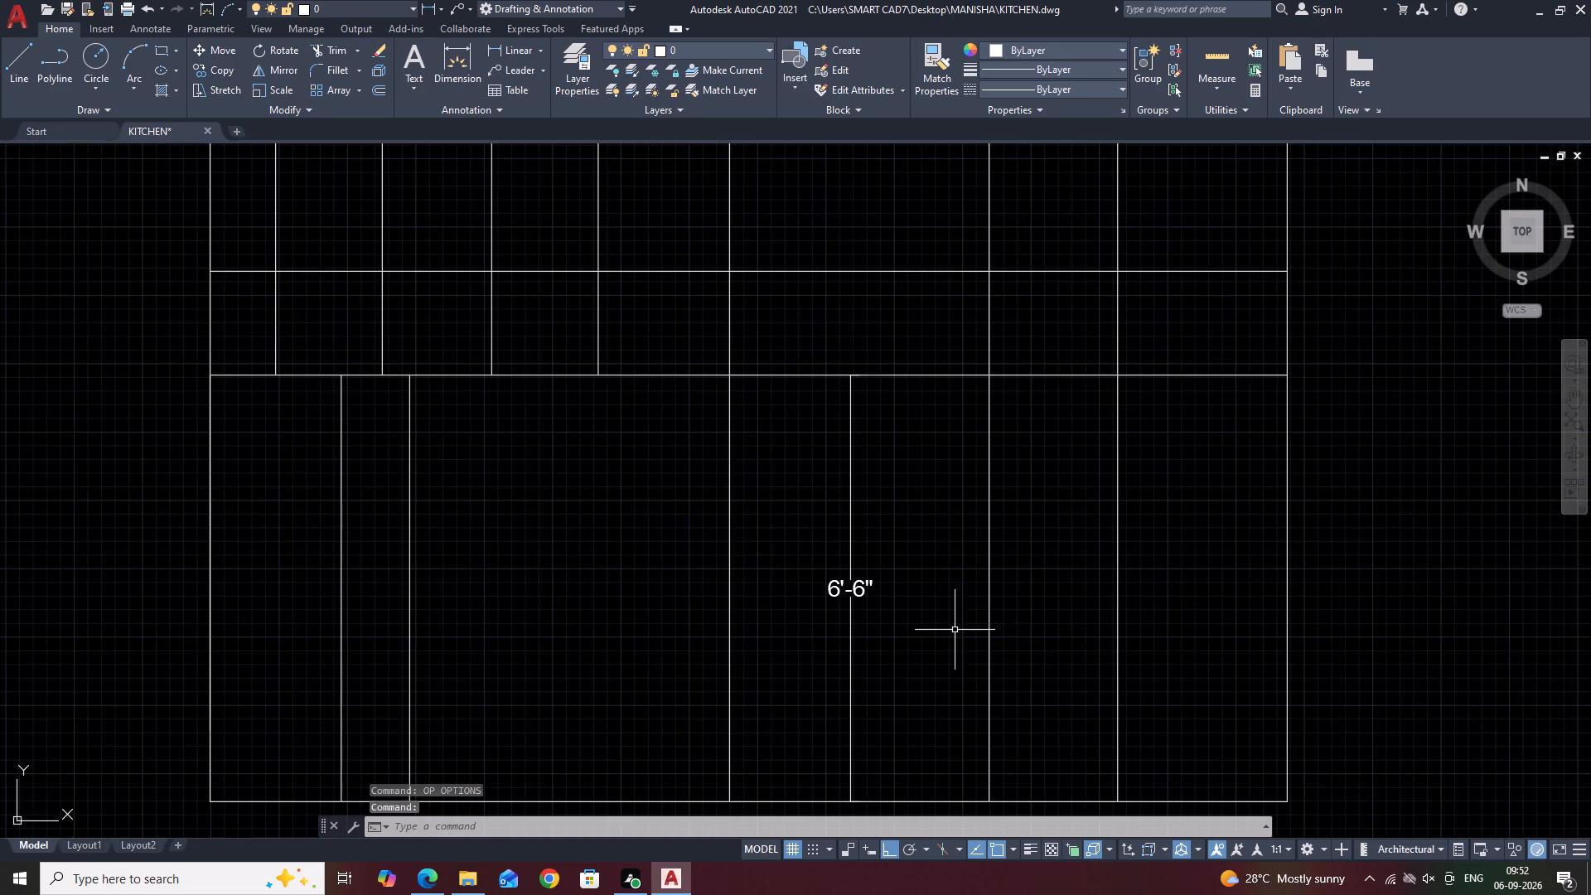
scroll(1279, 646, down, 2)
key(d)
text(LI)
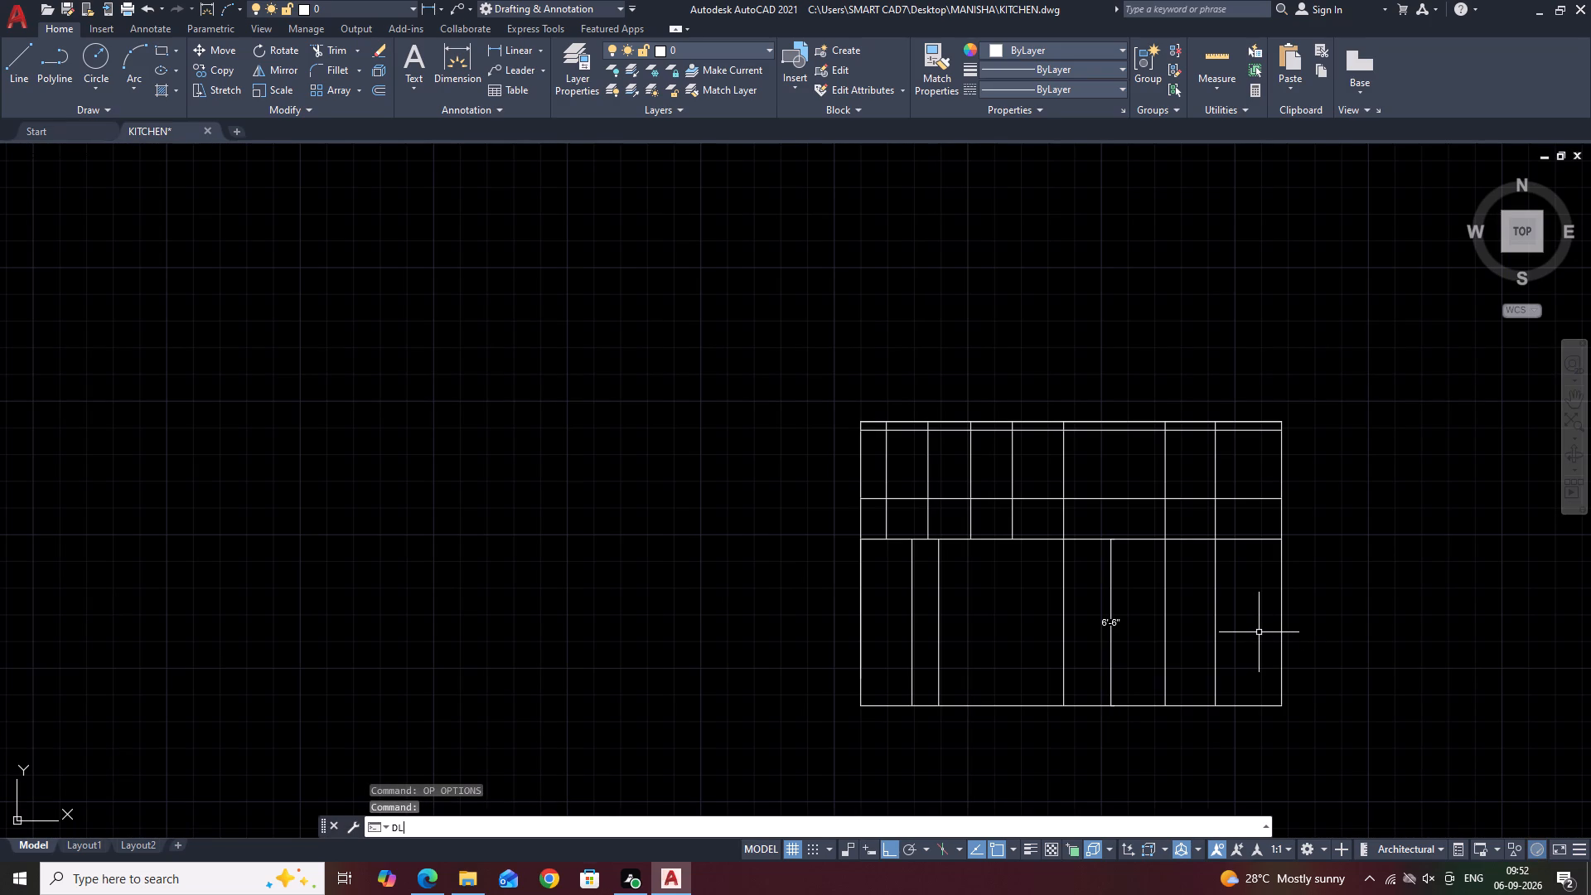
key(space)
scroll(1097, 448, up, 2)
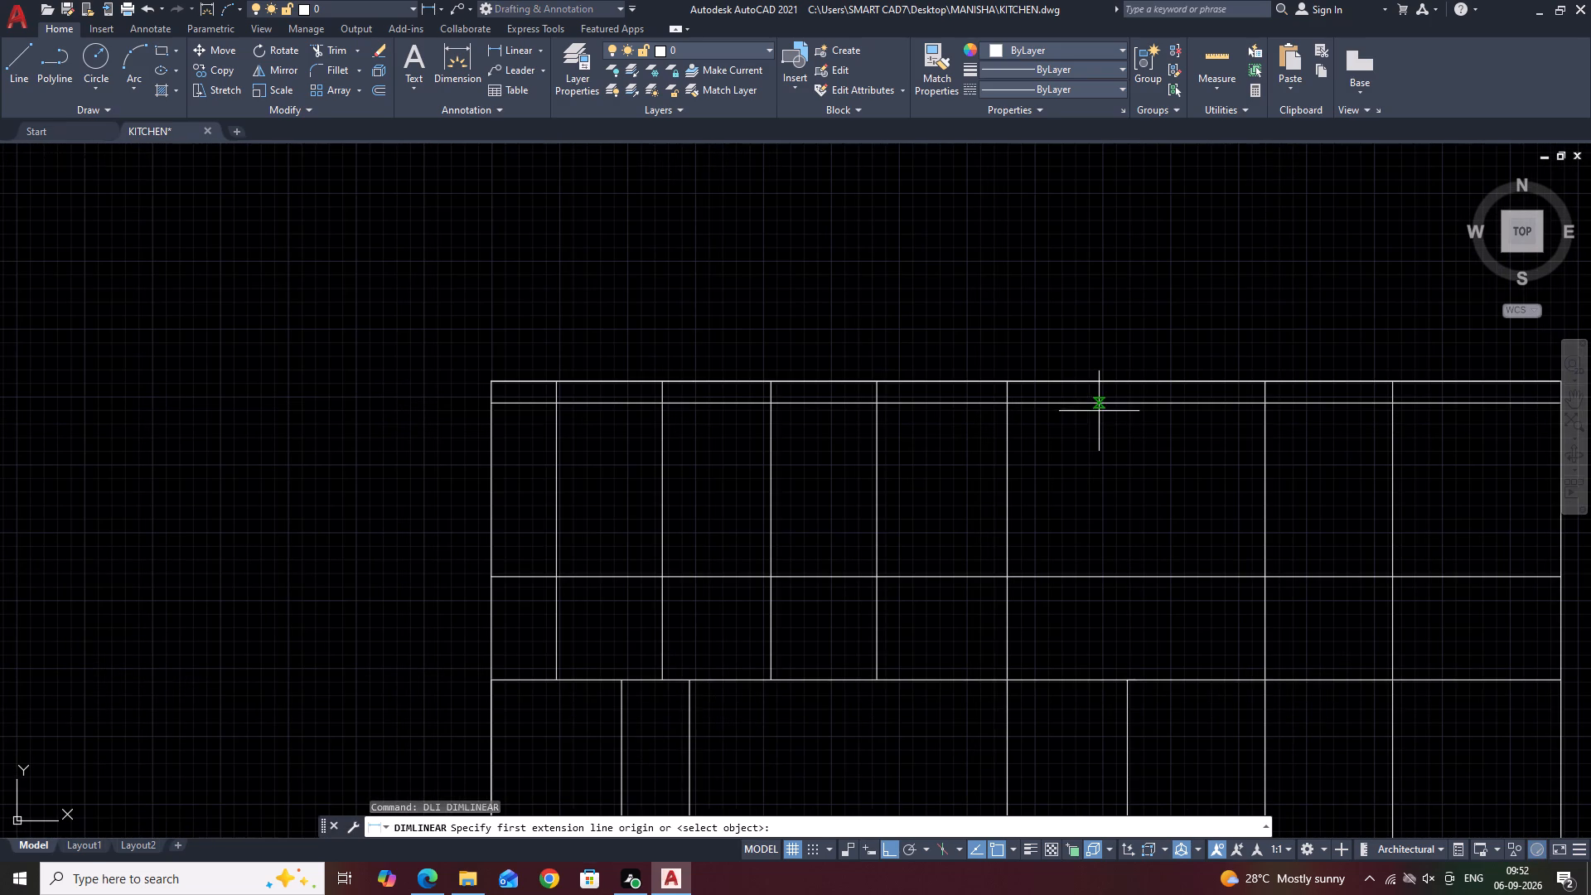
click(1101, 404)
click(1105, 572)
scroll(1105, 569, up, 1)
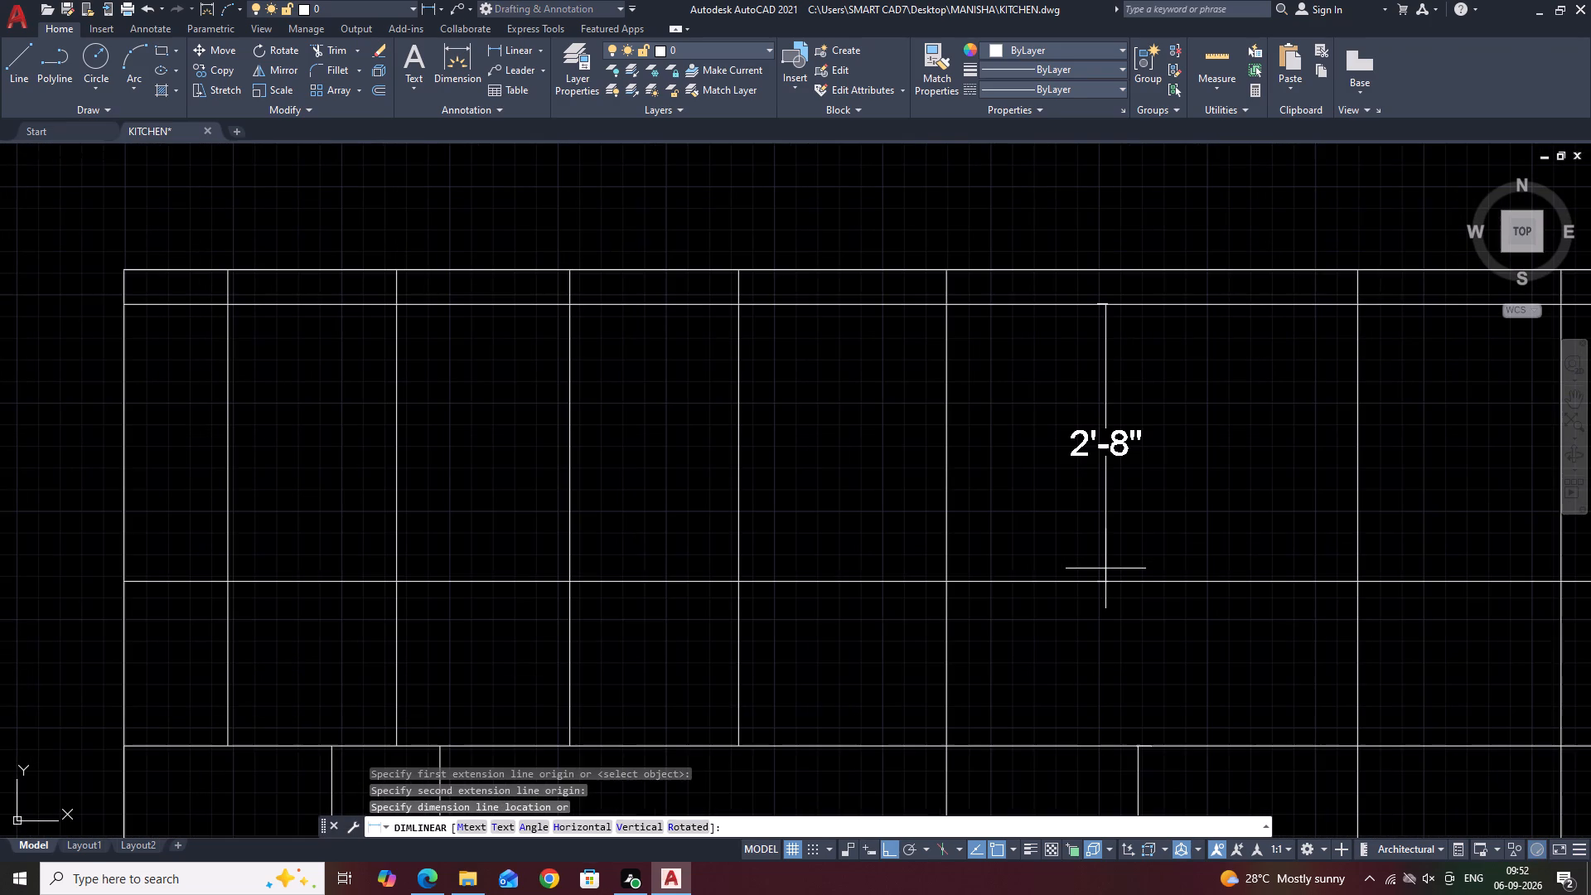
click(1105, 568)
Dimension the height of the narrow horizontal band directly above the lower section, in line with the previous dimension.
key(space)
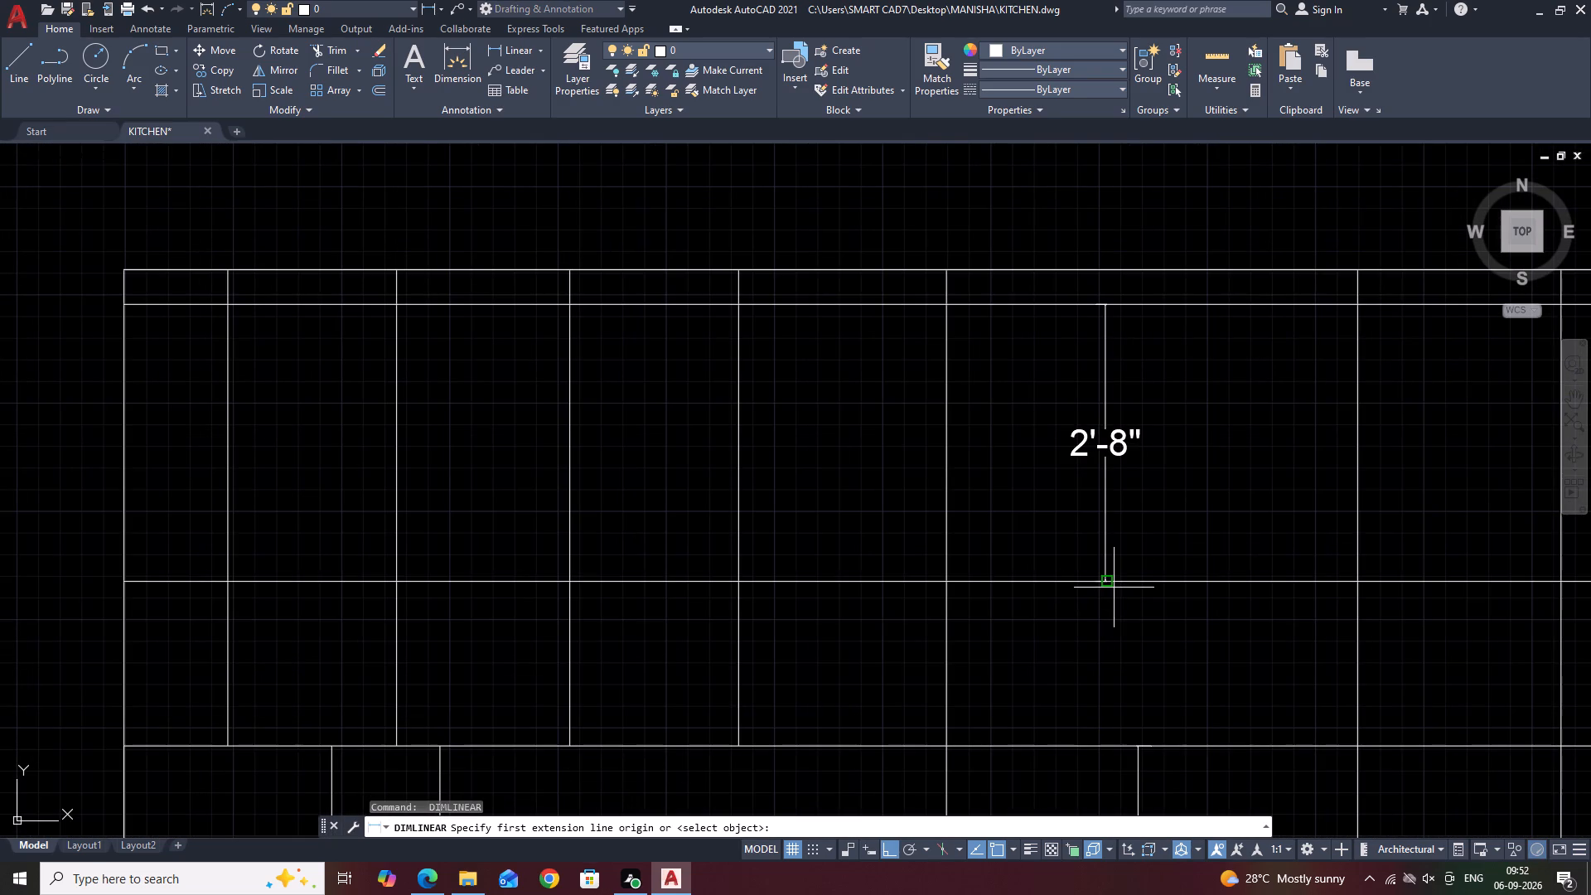
click(1108, 583)
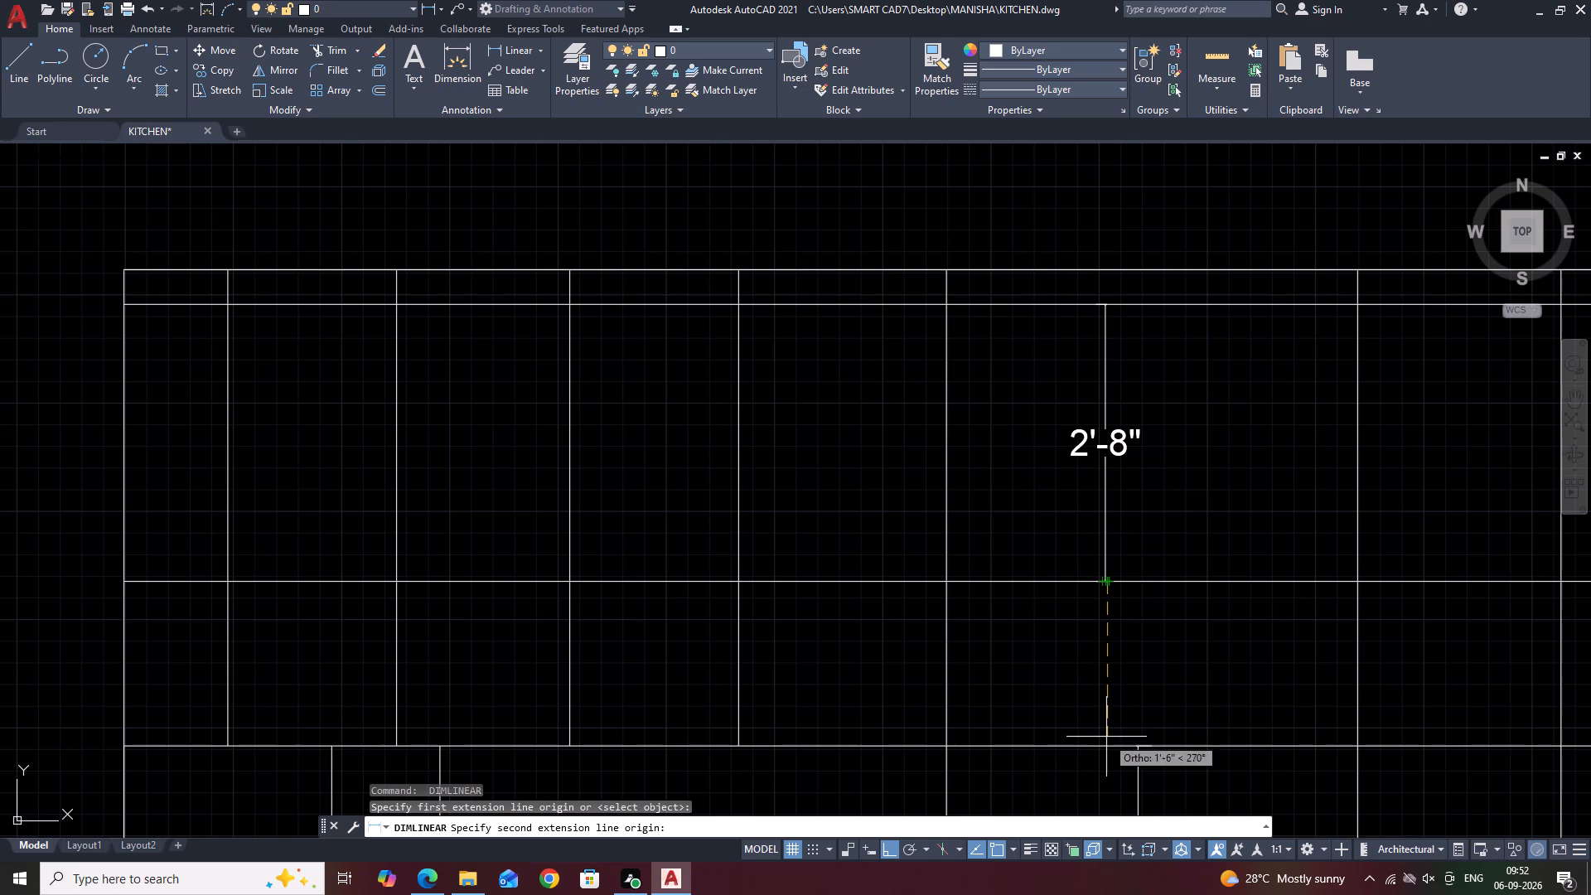
click(1109, 754)
click(1100, 722)
Trim all vertical division lines out of the thin strip between the room's top edge and the line just below it.
scroll(1105, 667, down, 4)
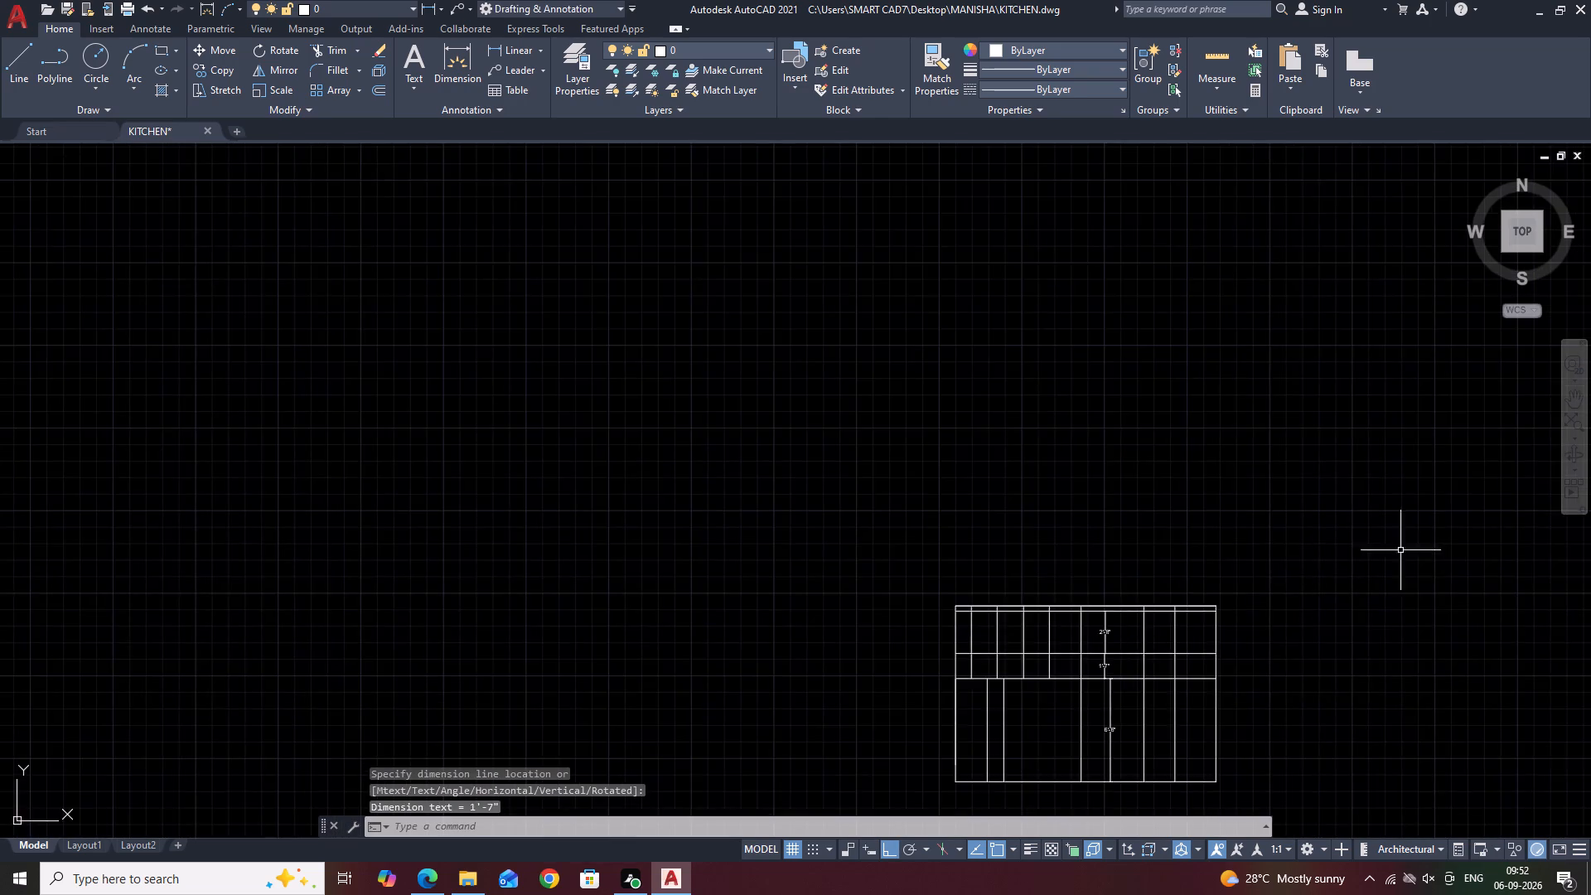
middle_drag(1406, 547, 1182, 481)
middle_drag(863, 756, 931, 612)
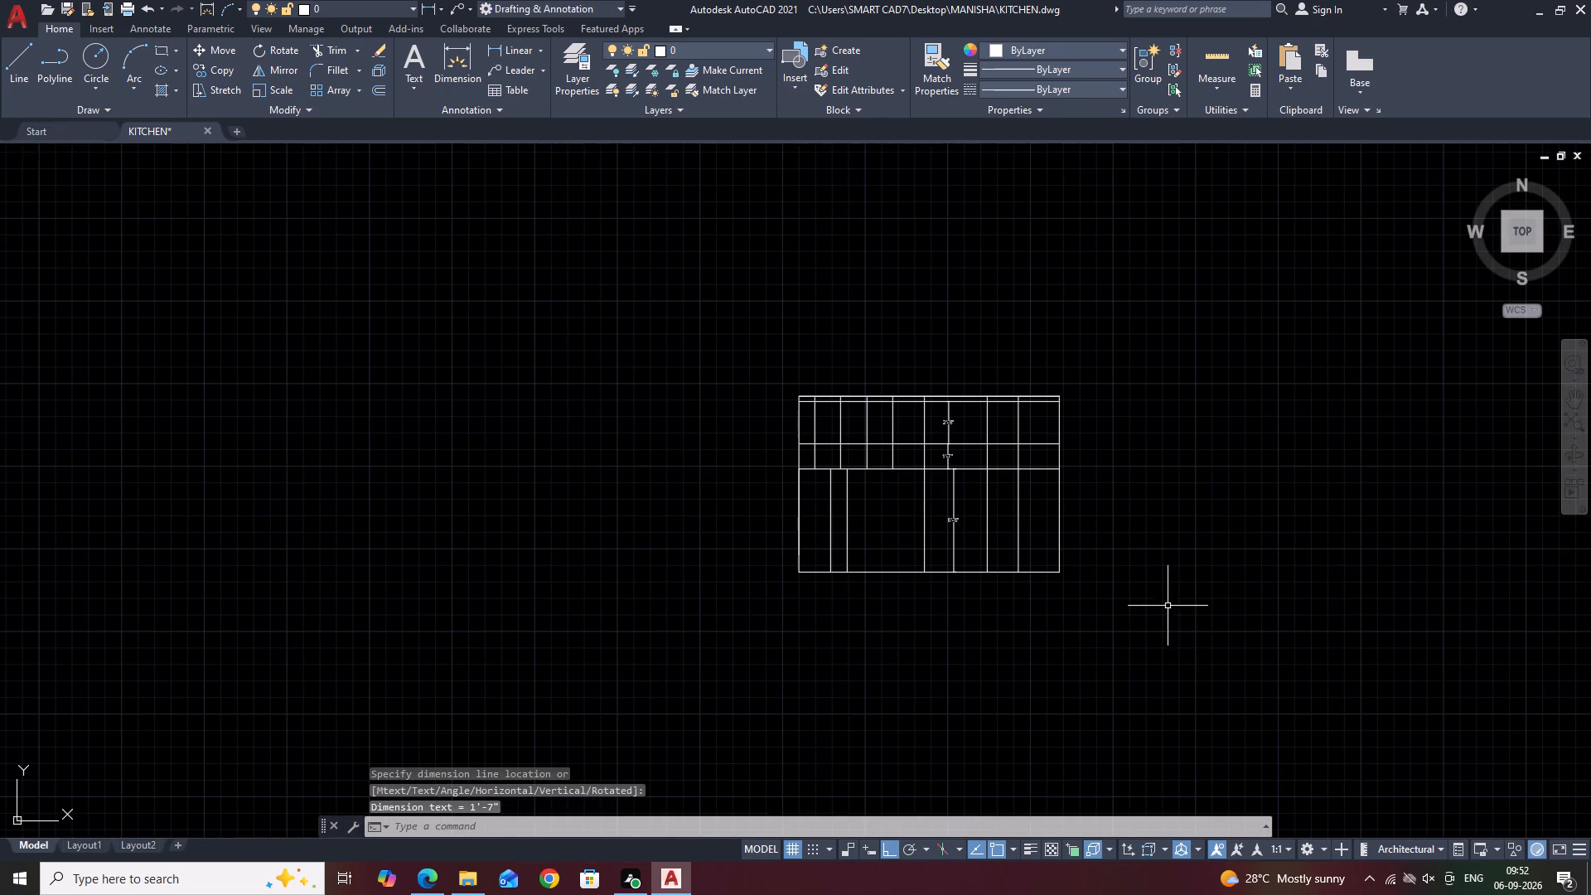
scroll(868, 594, up, 2)
middle_drag(923, 371, 737, 479)
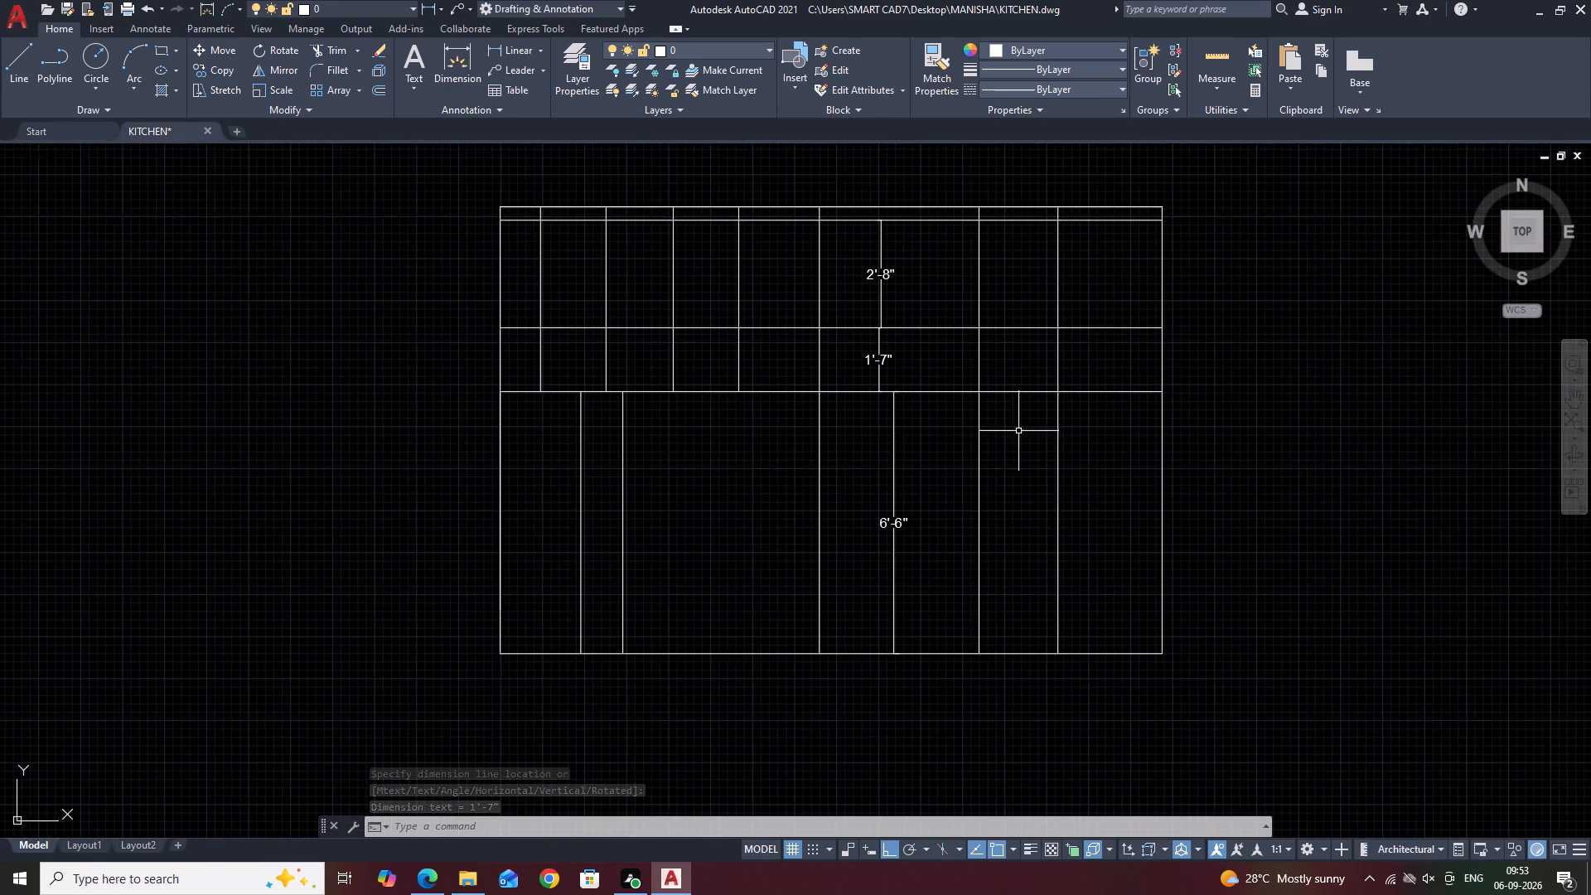
middle_drag(1028, 431, 982, 448)
scroll(1025, 438, down, 1)
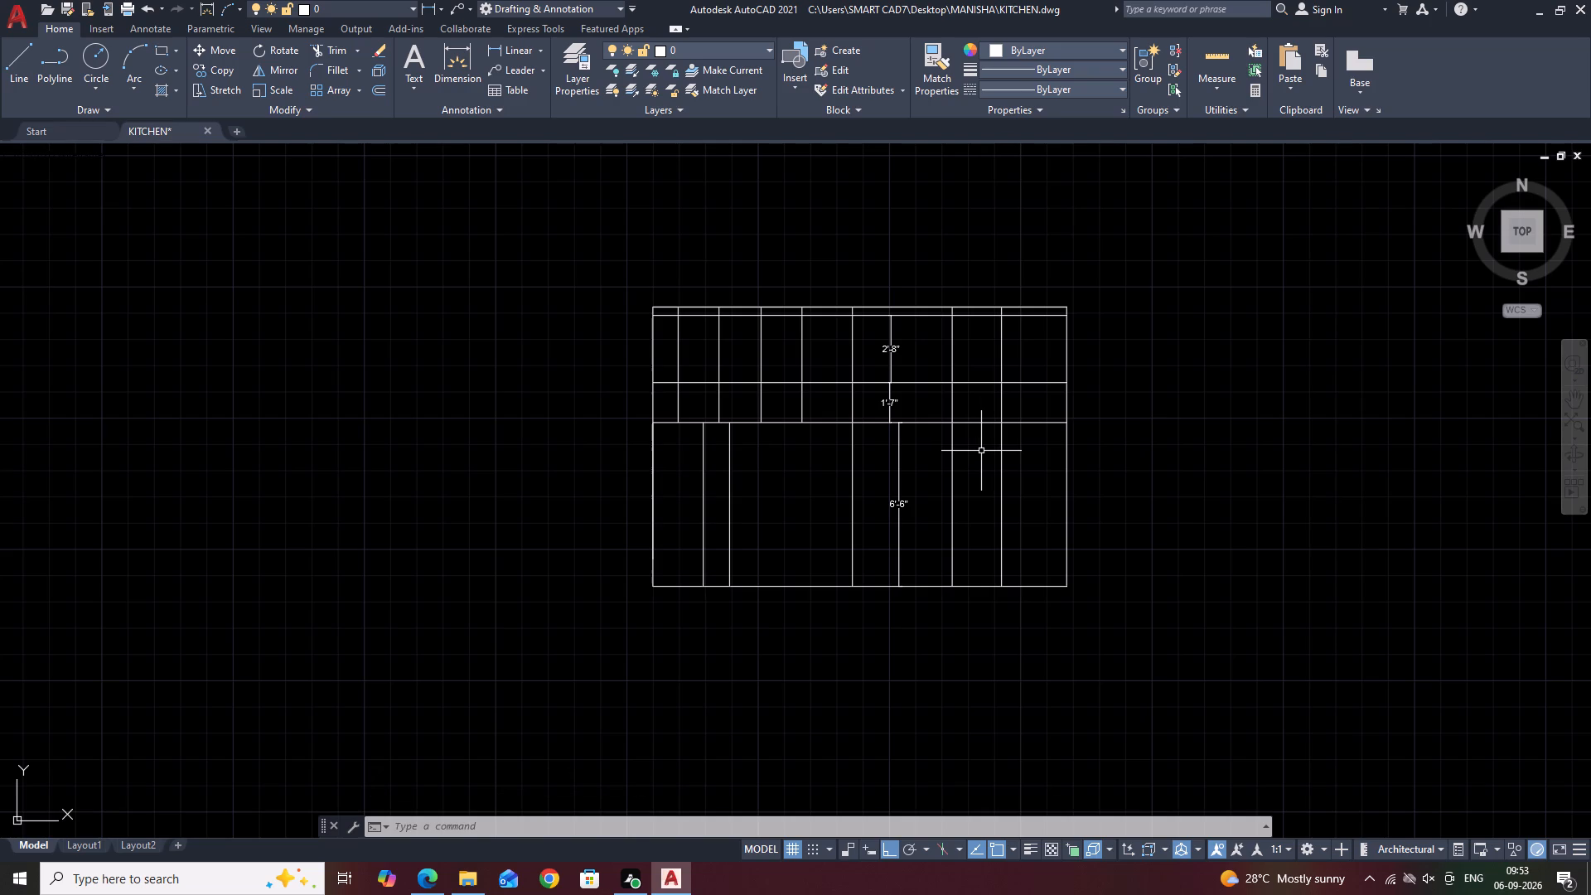
middle_drag(717, 467, 766, 495)
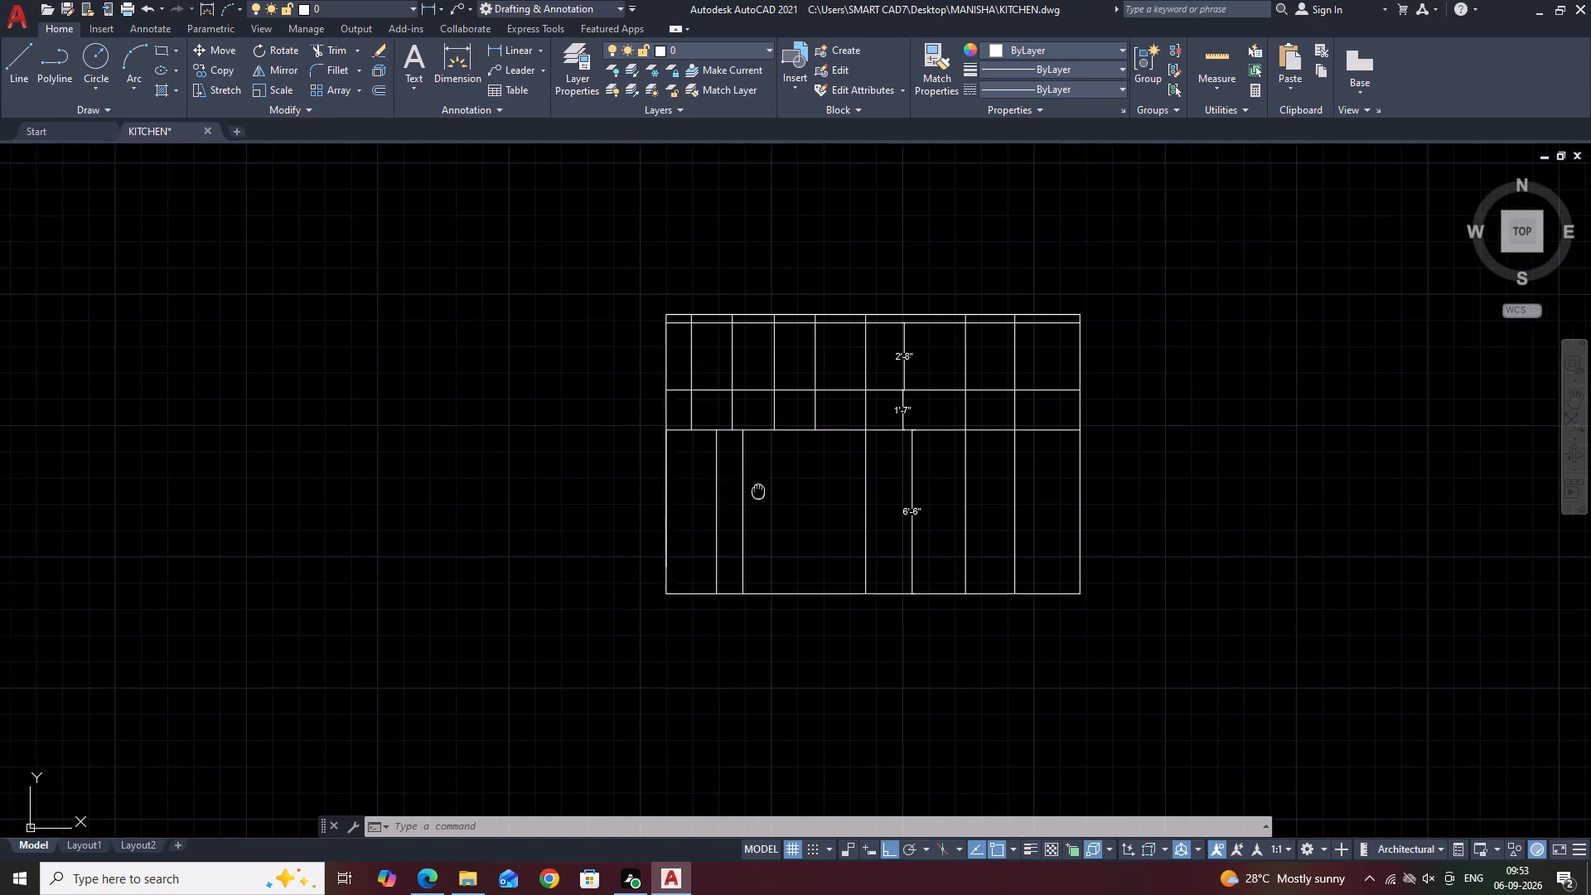
middle_drag(766, 495, 877, 563)
scroll(1104, 404, up, 2)
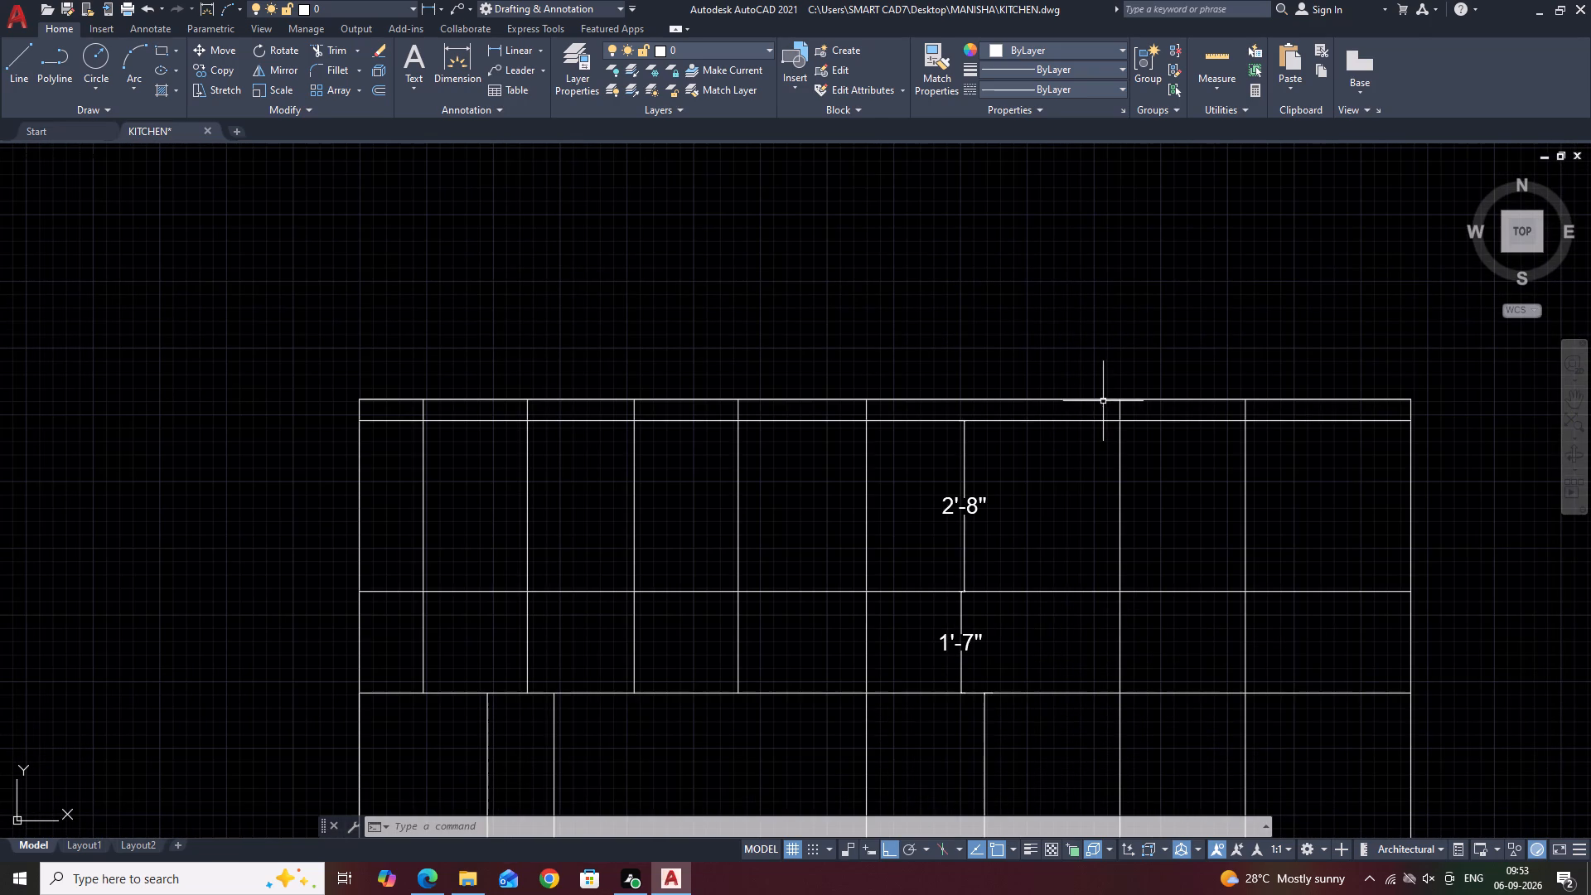
key(t)
key(r)
key(space)
scroll(1268, 403, up, 3)
click(1308, 414)
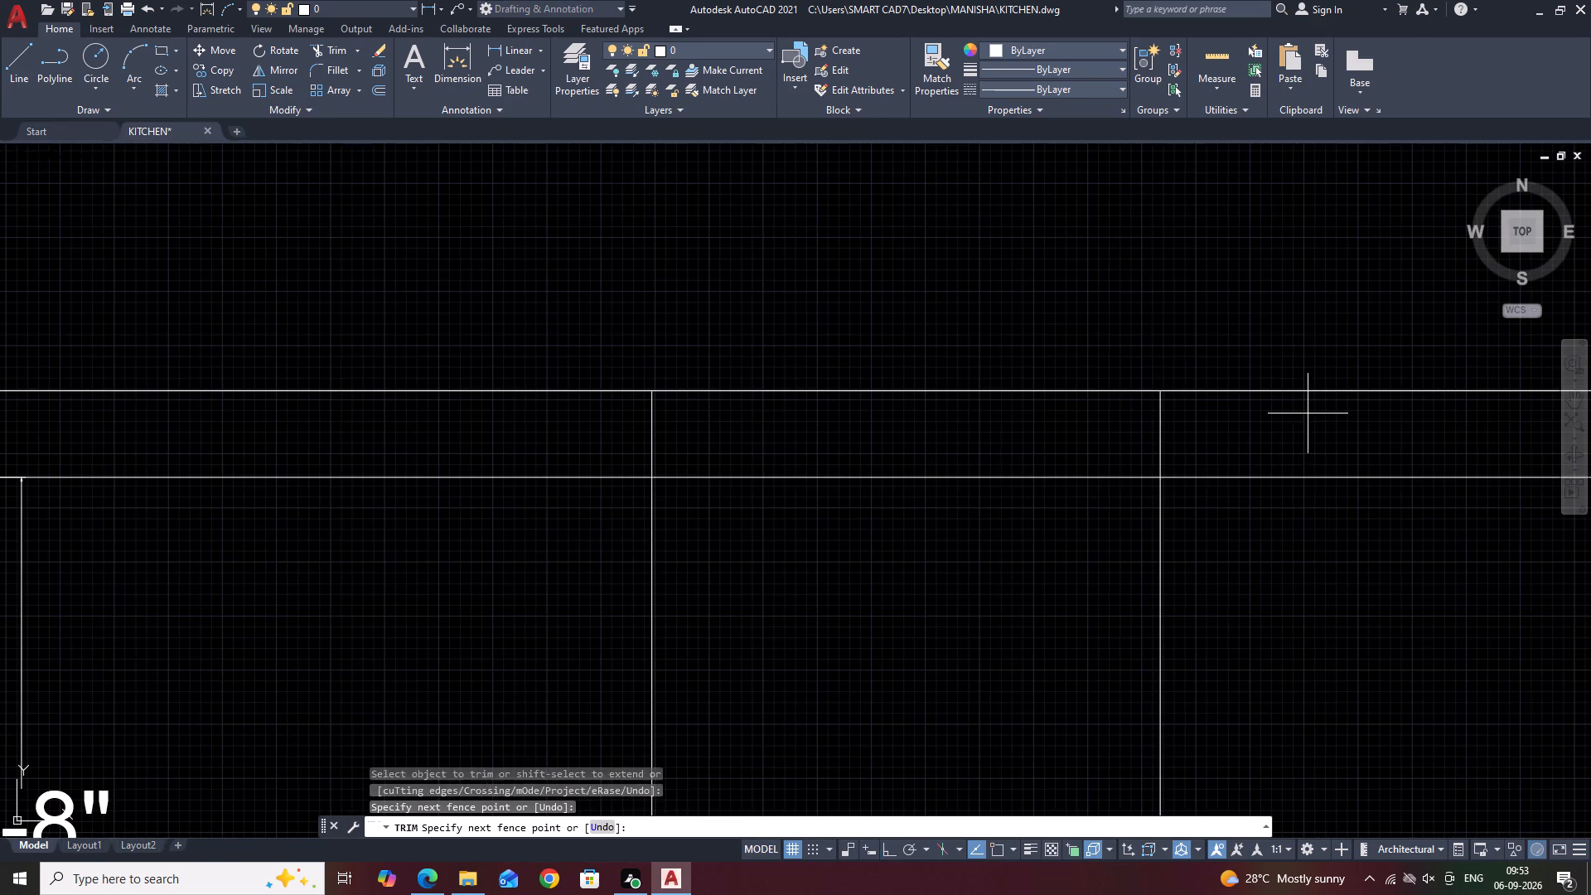
scroll(766, 418, down, 6)
scroll(488, 423, up, 3)
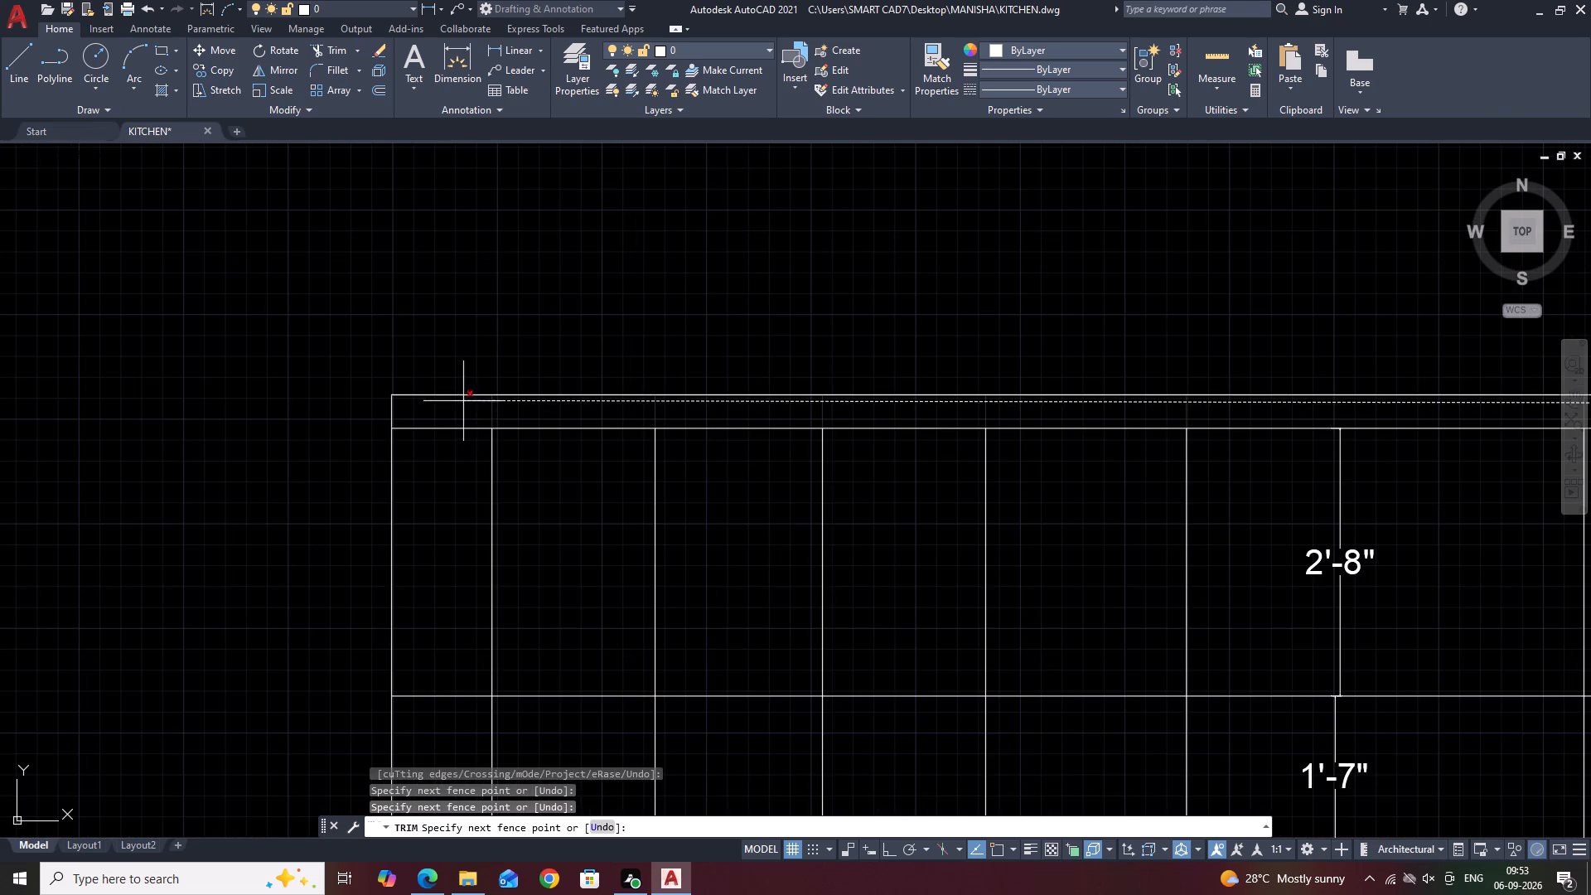
click(462, 401)
key(Escape)
Erase the duplicate line lying on the room's top edge.
click(688, 394)
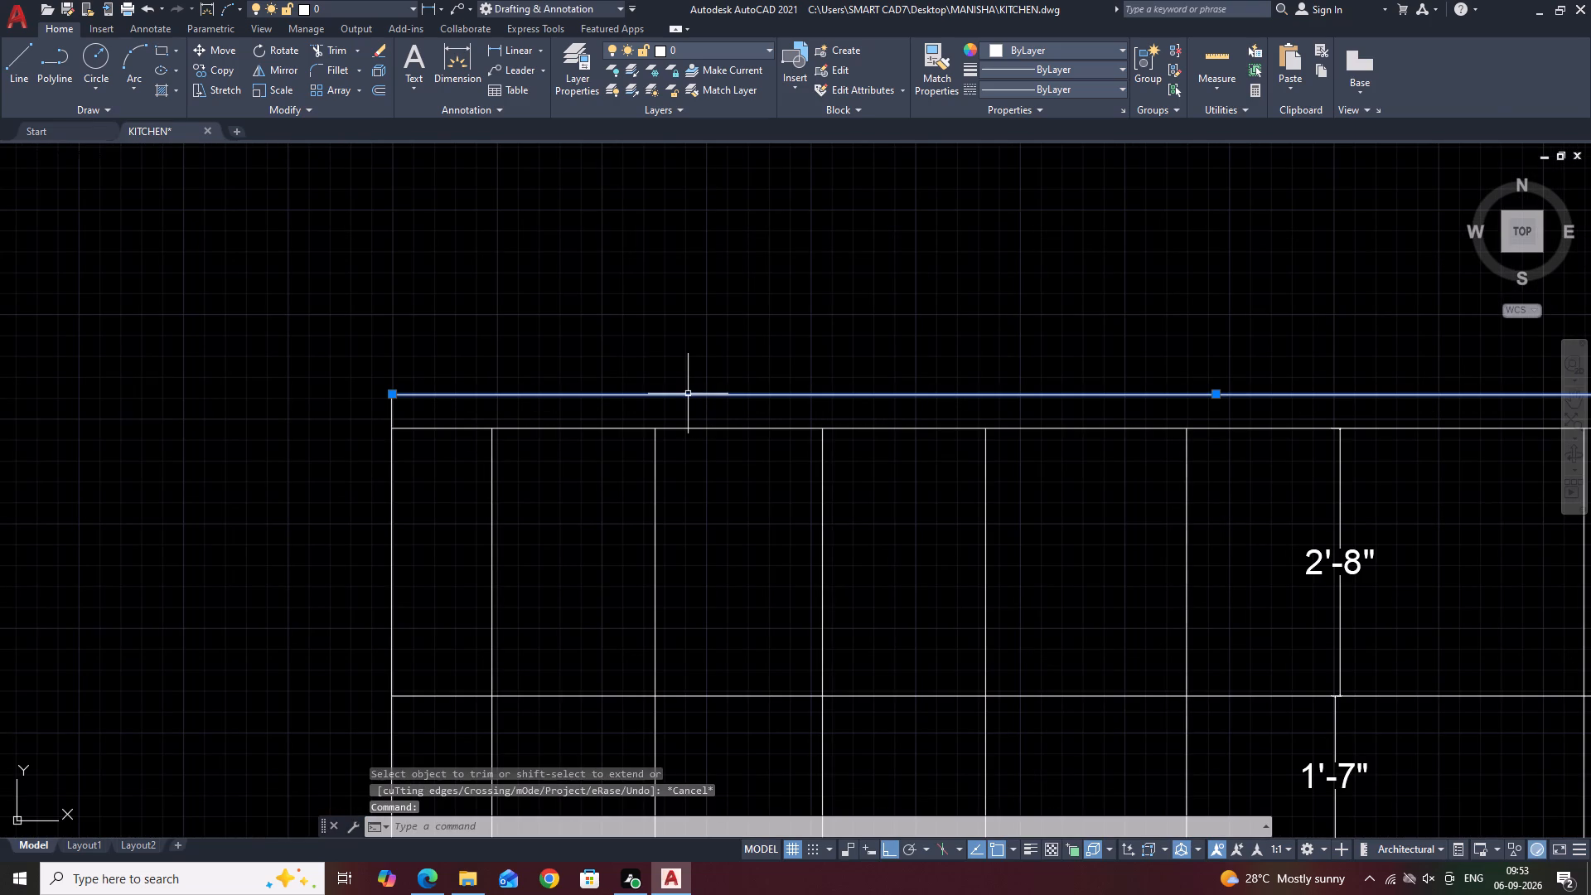
key(Delete)
Erase the duplicate line lying on the left edge of the lower section.
scroll(692, 399, down, 5)
middle_drag(670, 543, 859, 568)
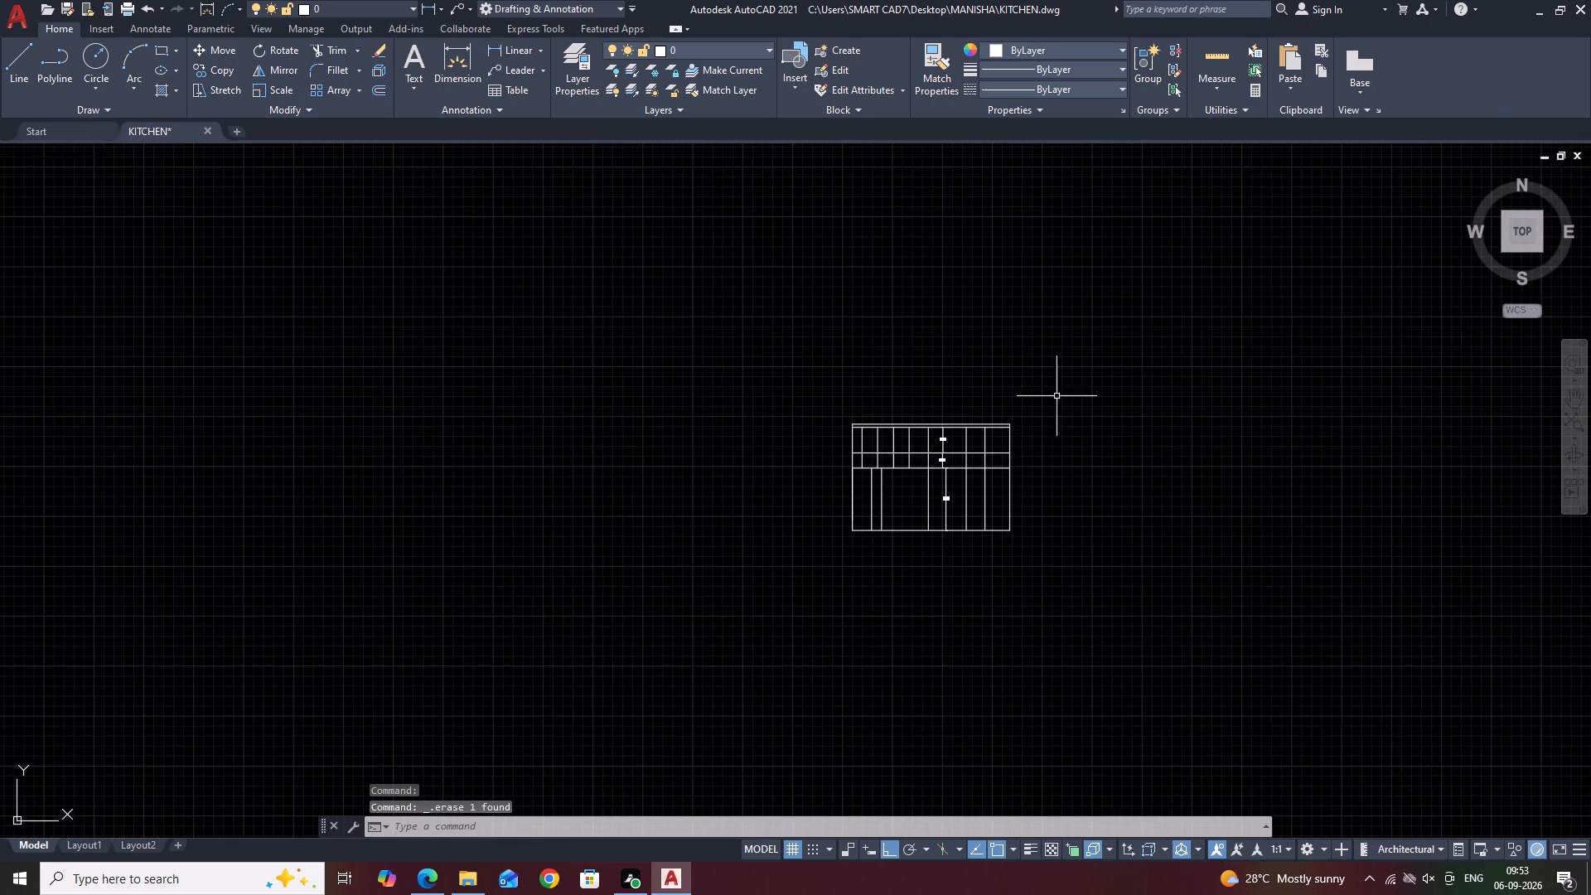
scroll(922, 418, up, 3)
middle_drag(1255, 493, 1187, 252)
scroll(505, 448, up, 1)
click(564, 309)
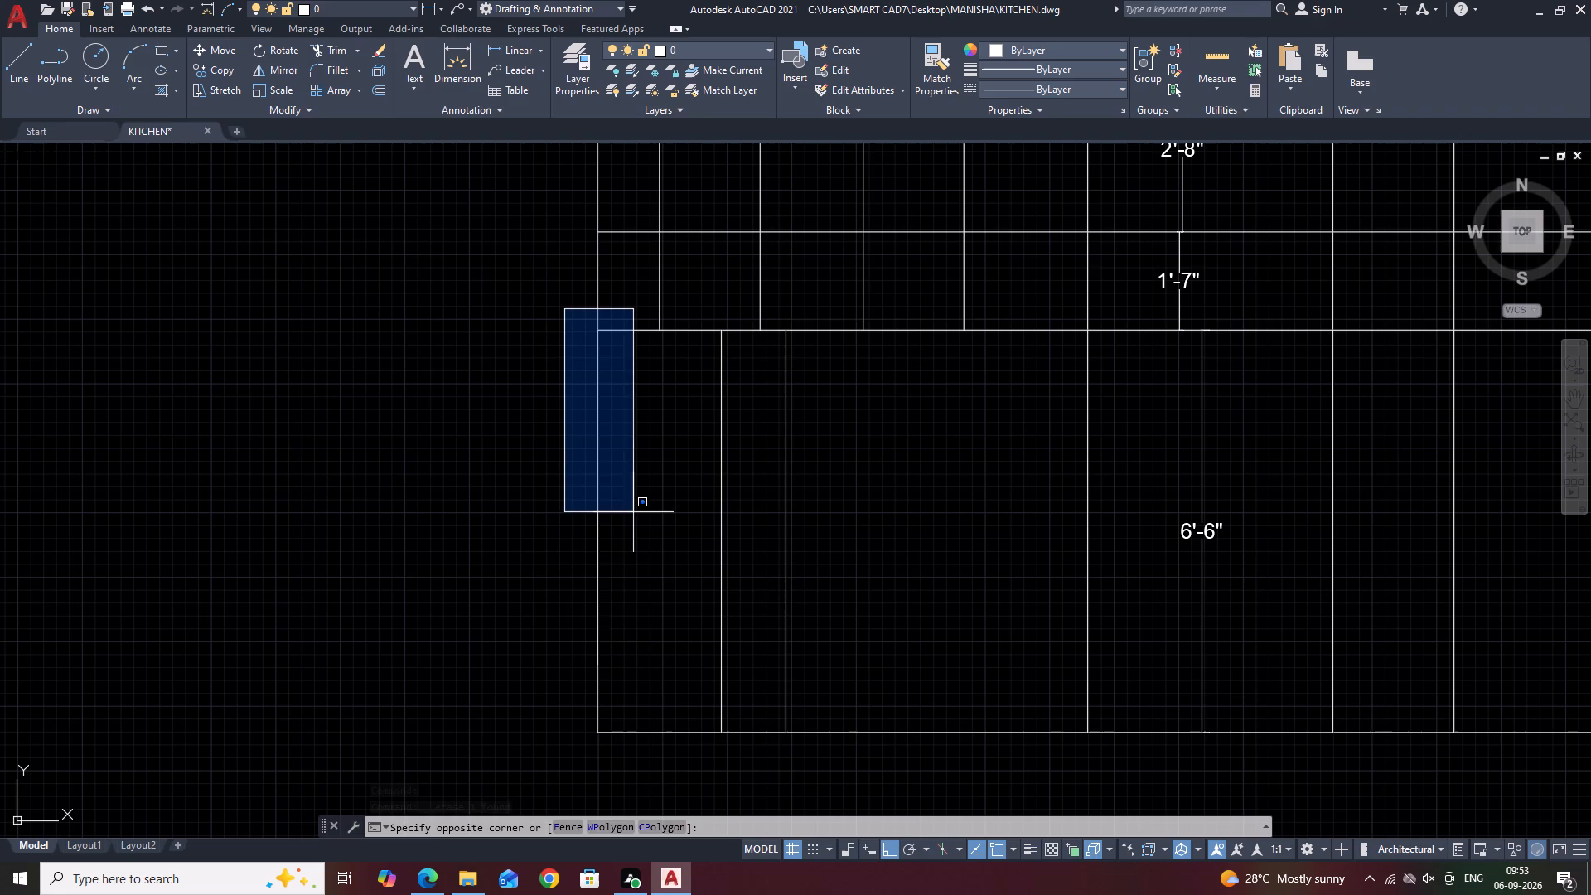
click(628, 764)
key(Delete)
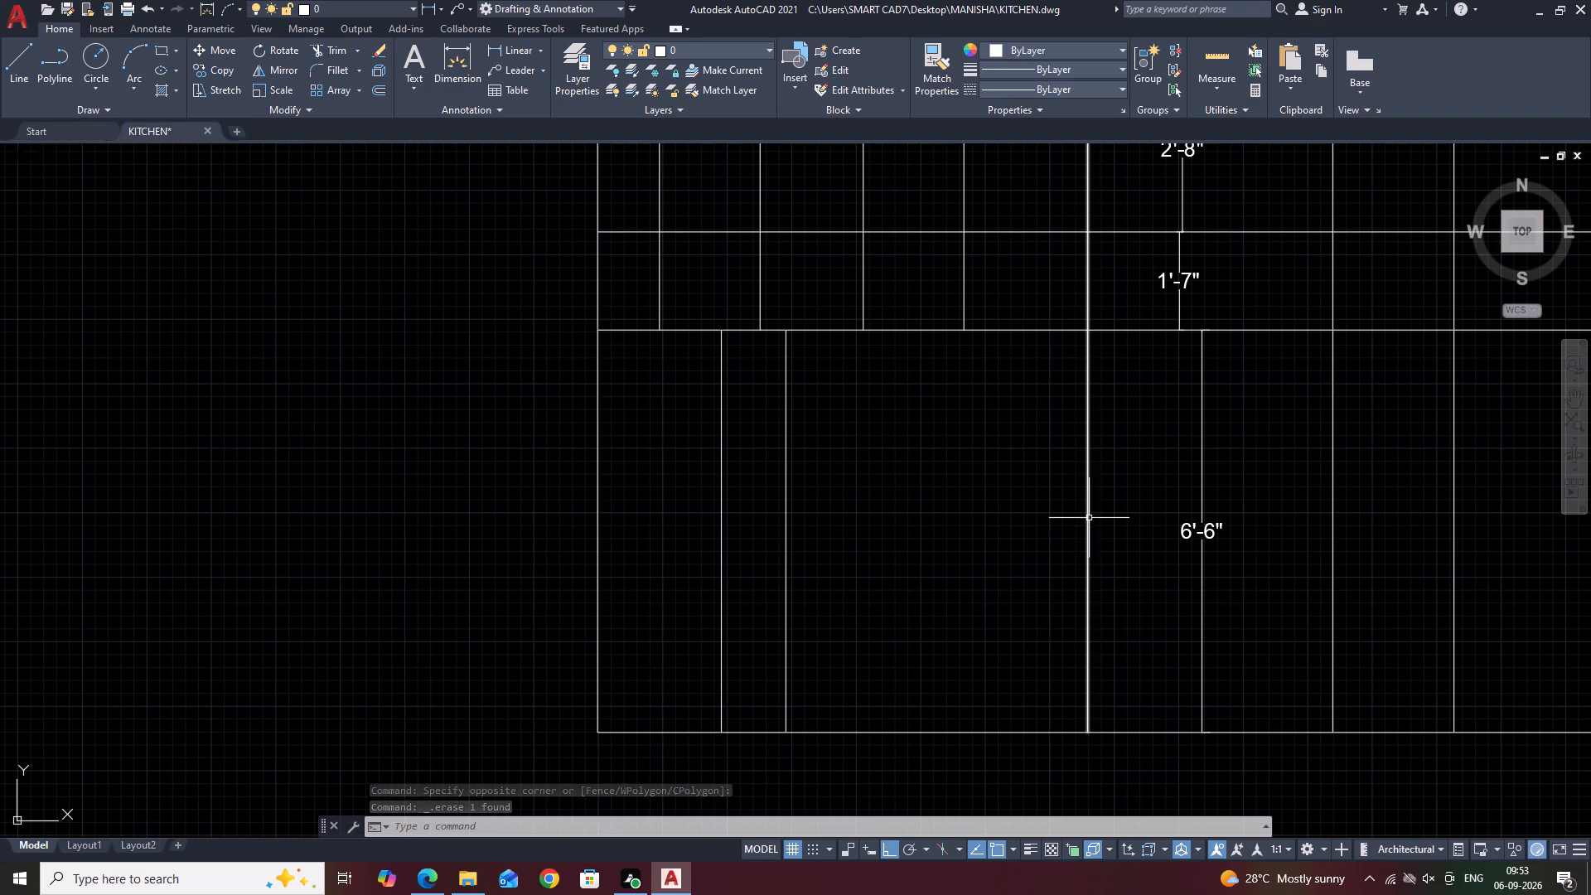
Draw a line over the vertical division left of the 6'-6" dimension, from the lower section's top line to the bottom edge.
key(l)
key(space)
click(1086, 327)
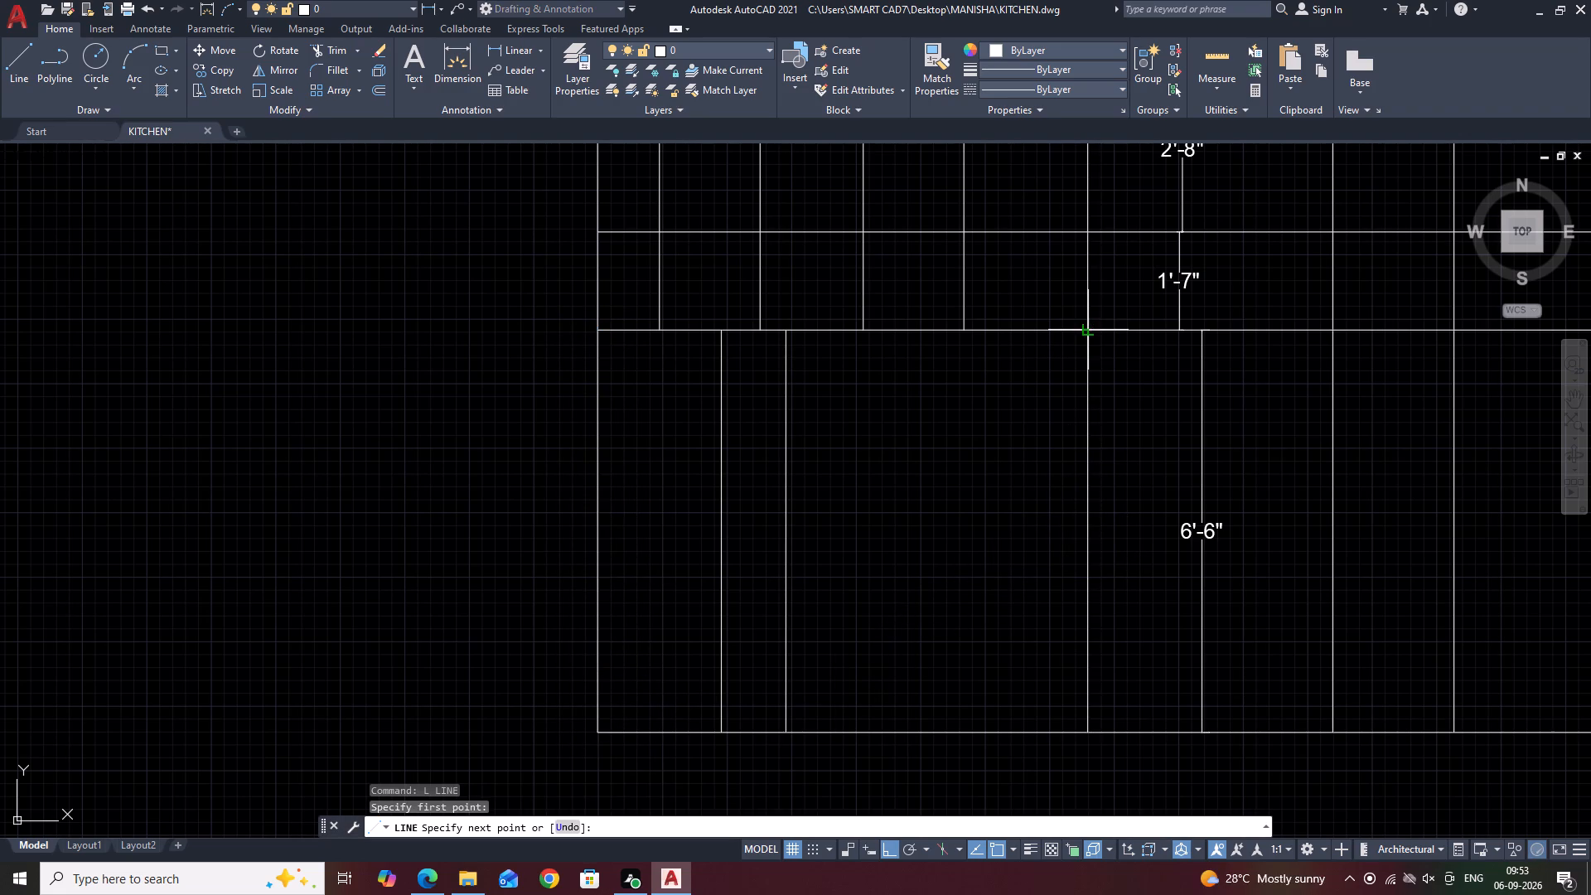
click(1083, 731)
key(Escape)
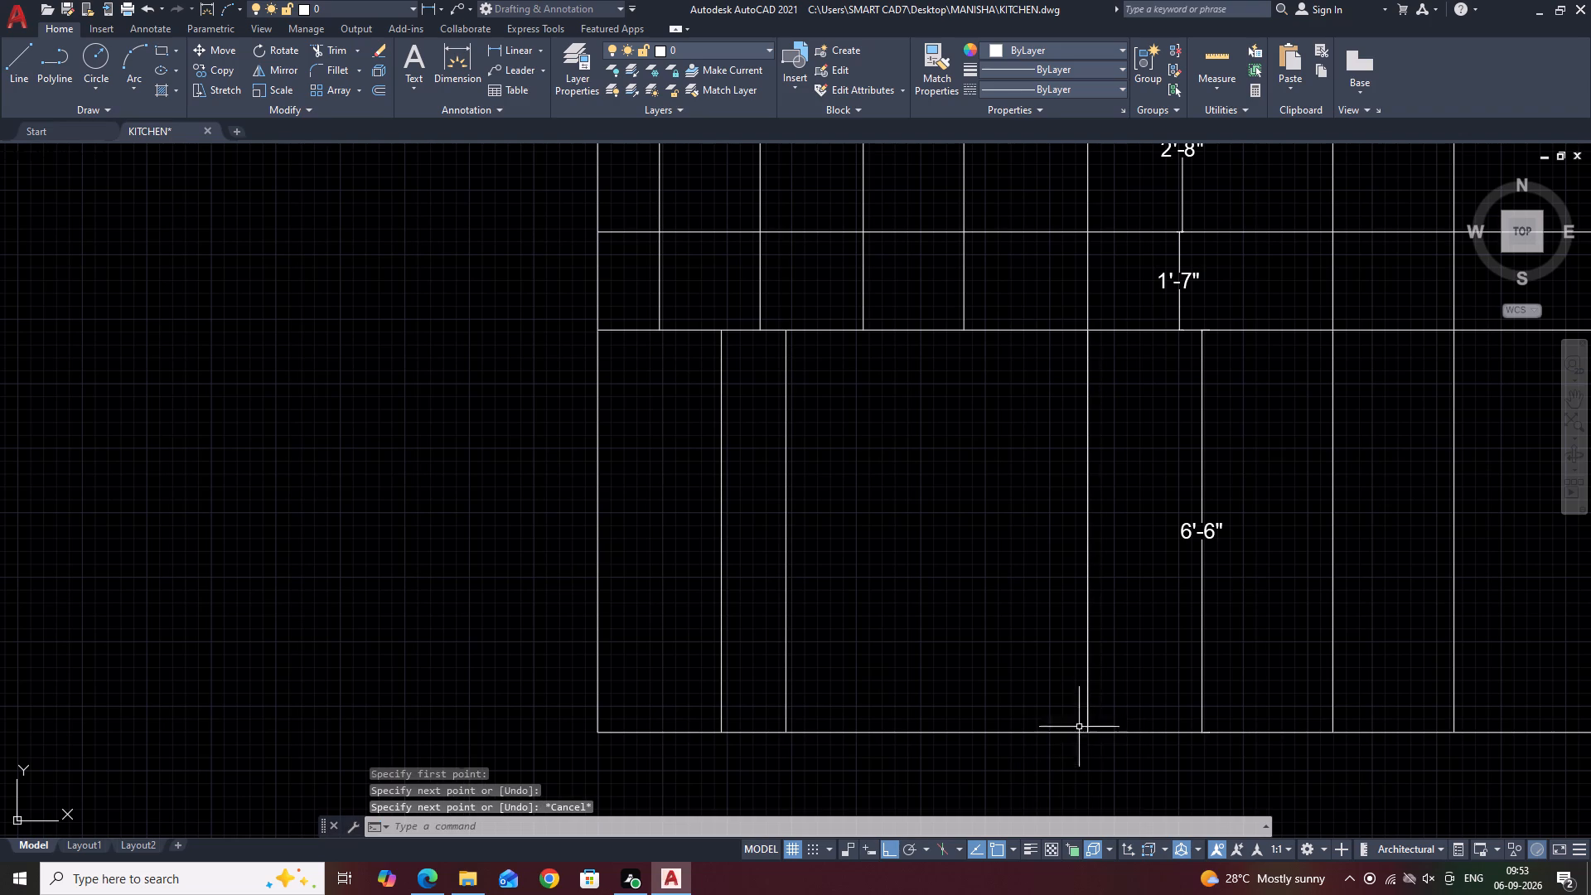
Offset the newly drawn vertical line 3'2.5" to the left within the lower section.
click(1090, 697)
key(o)
key(space)
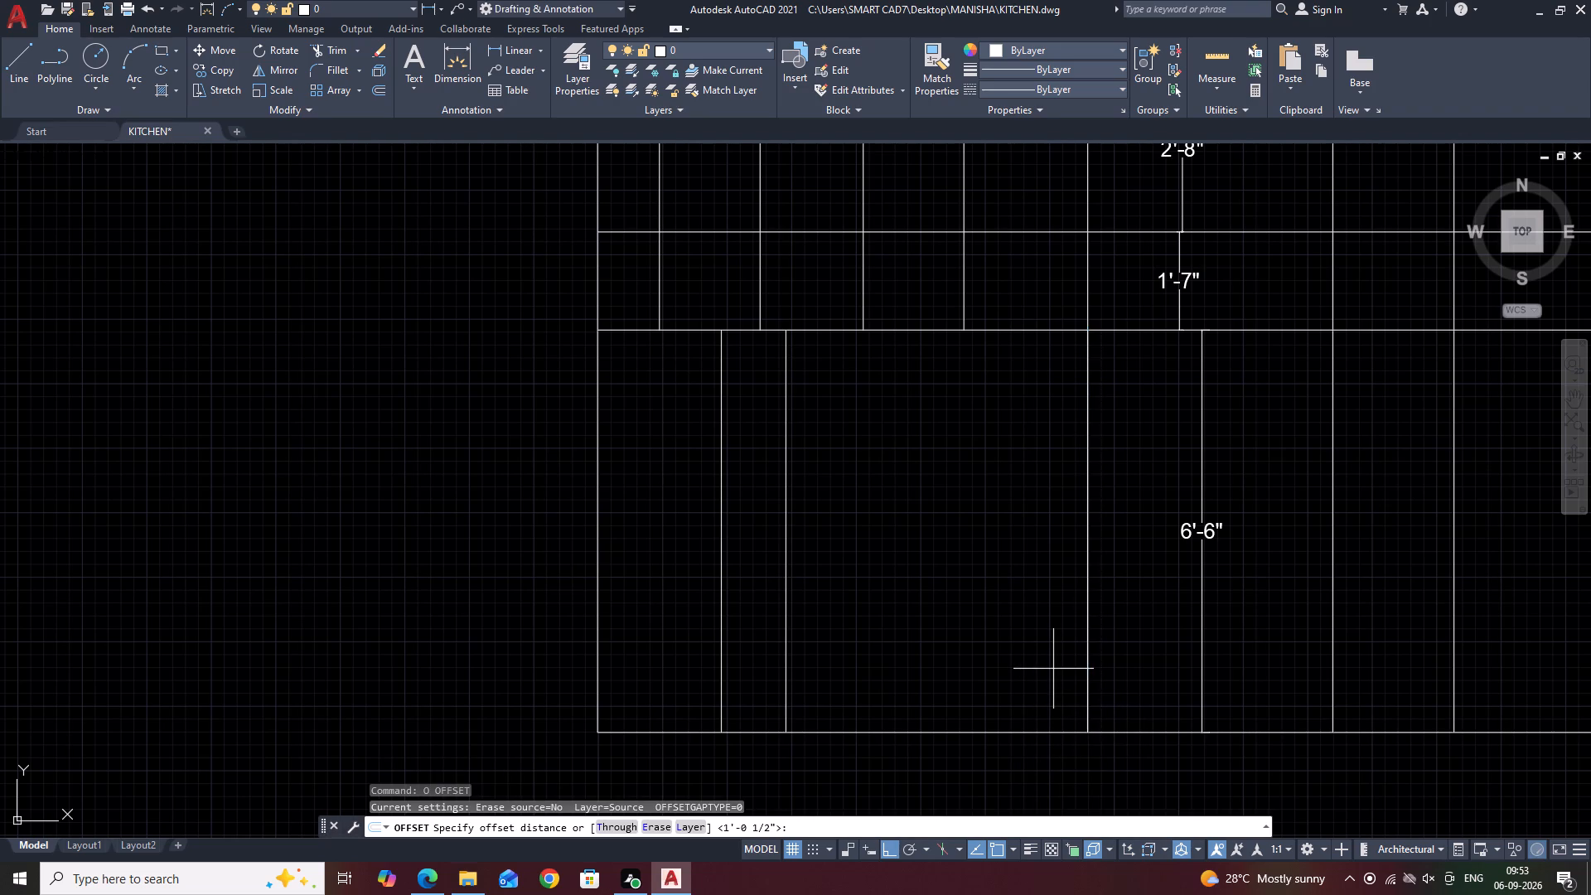
text(3')
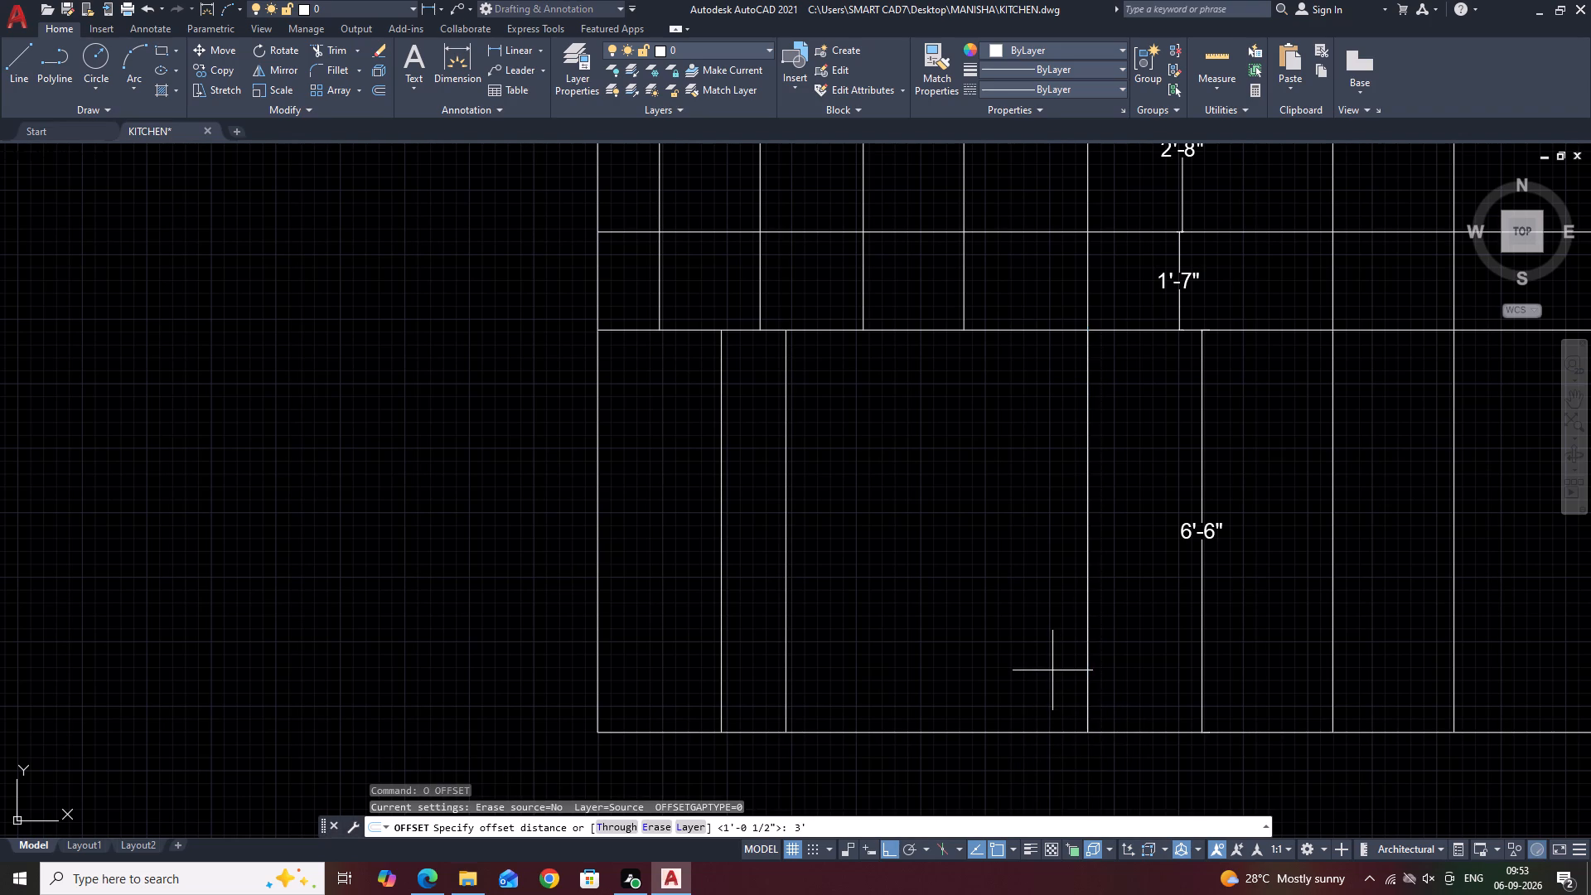
text(2.5)
key(Return)
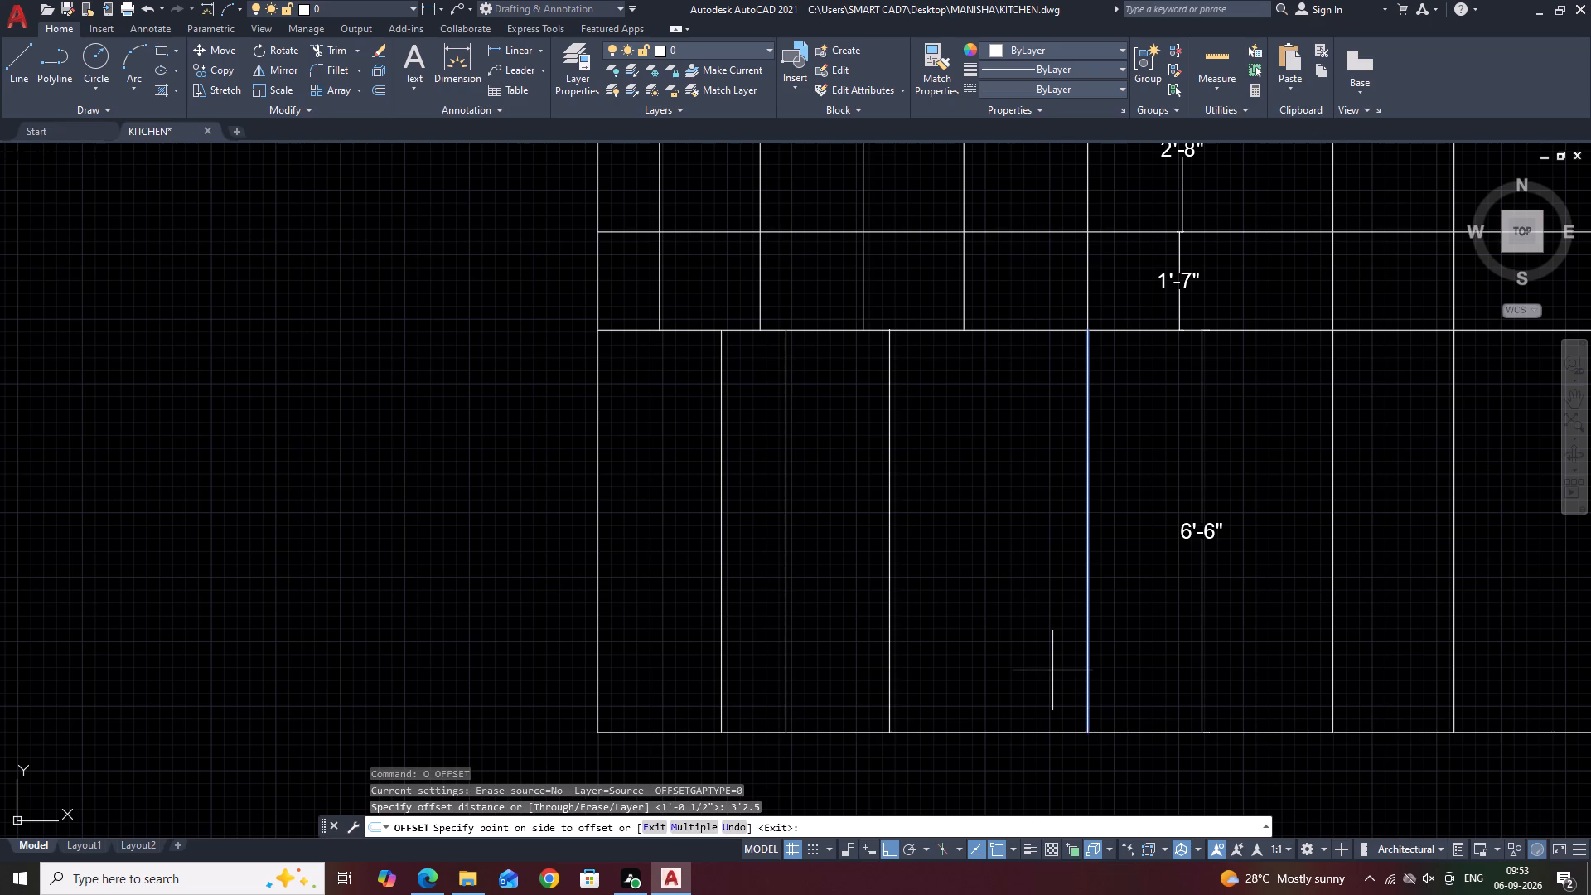
click(947, 623)
key(Escape)
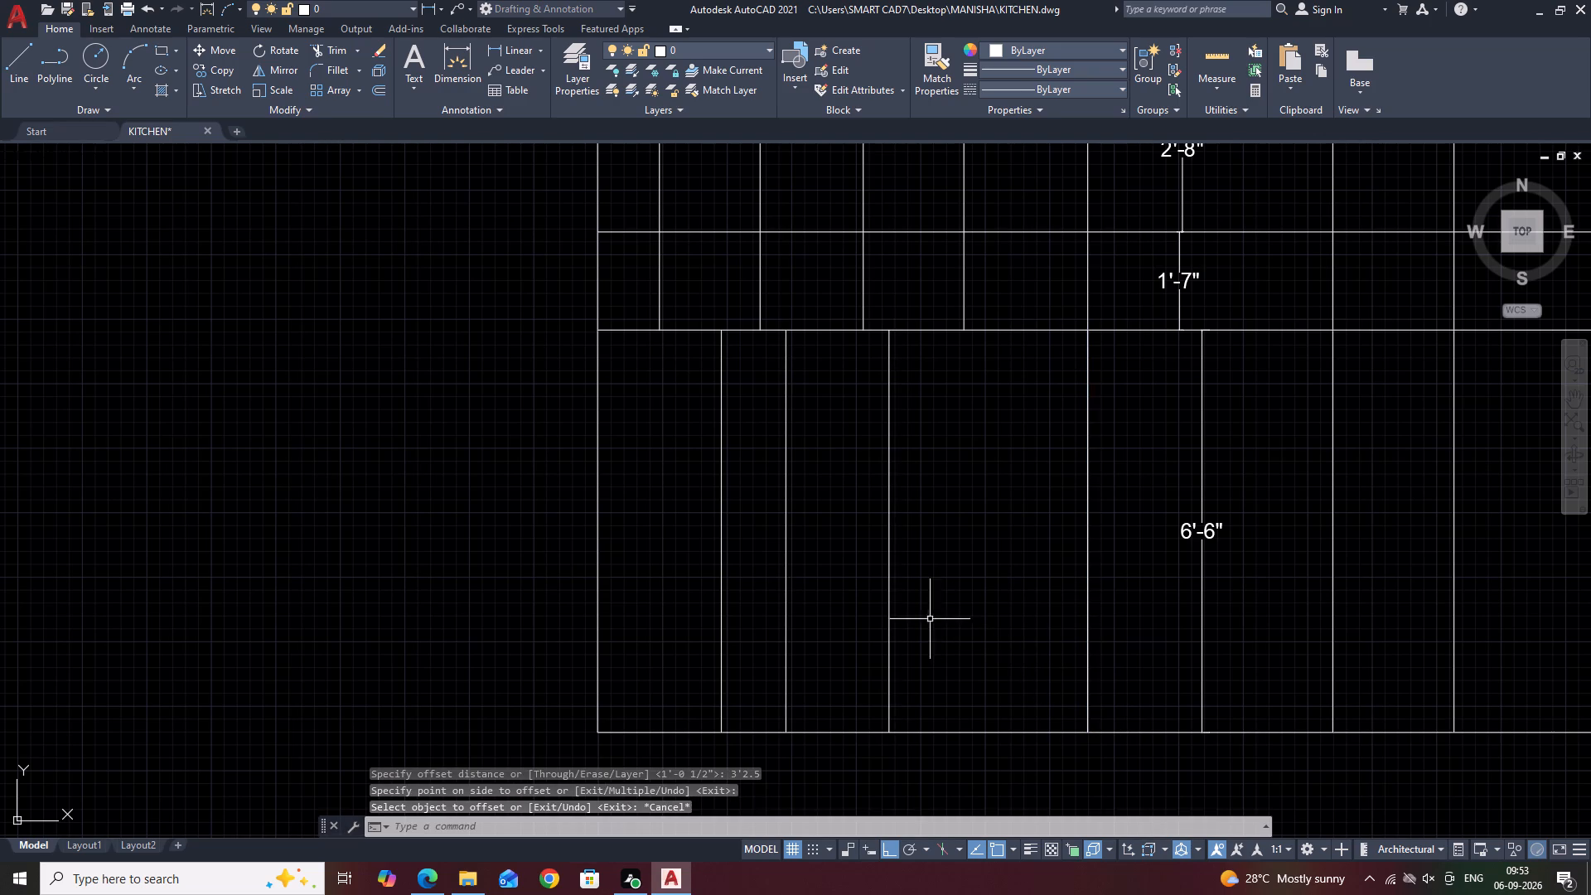
Erase the right-hand line of the two closely spaced vertical lines in the lower section.
middle_drag(848, 604, 917, 665)
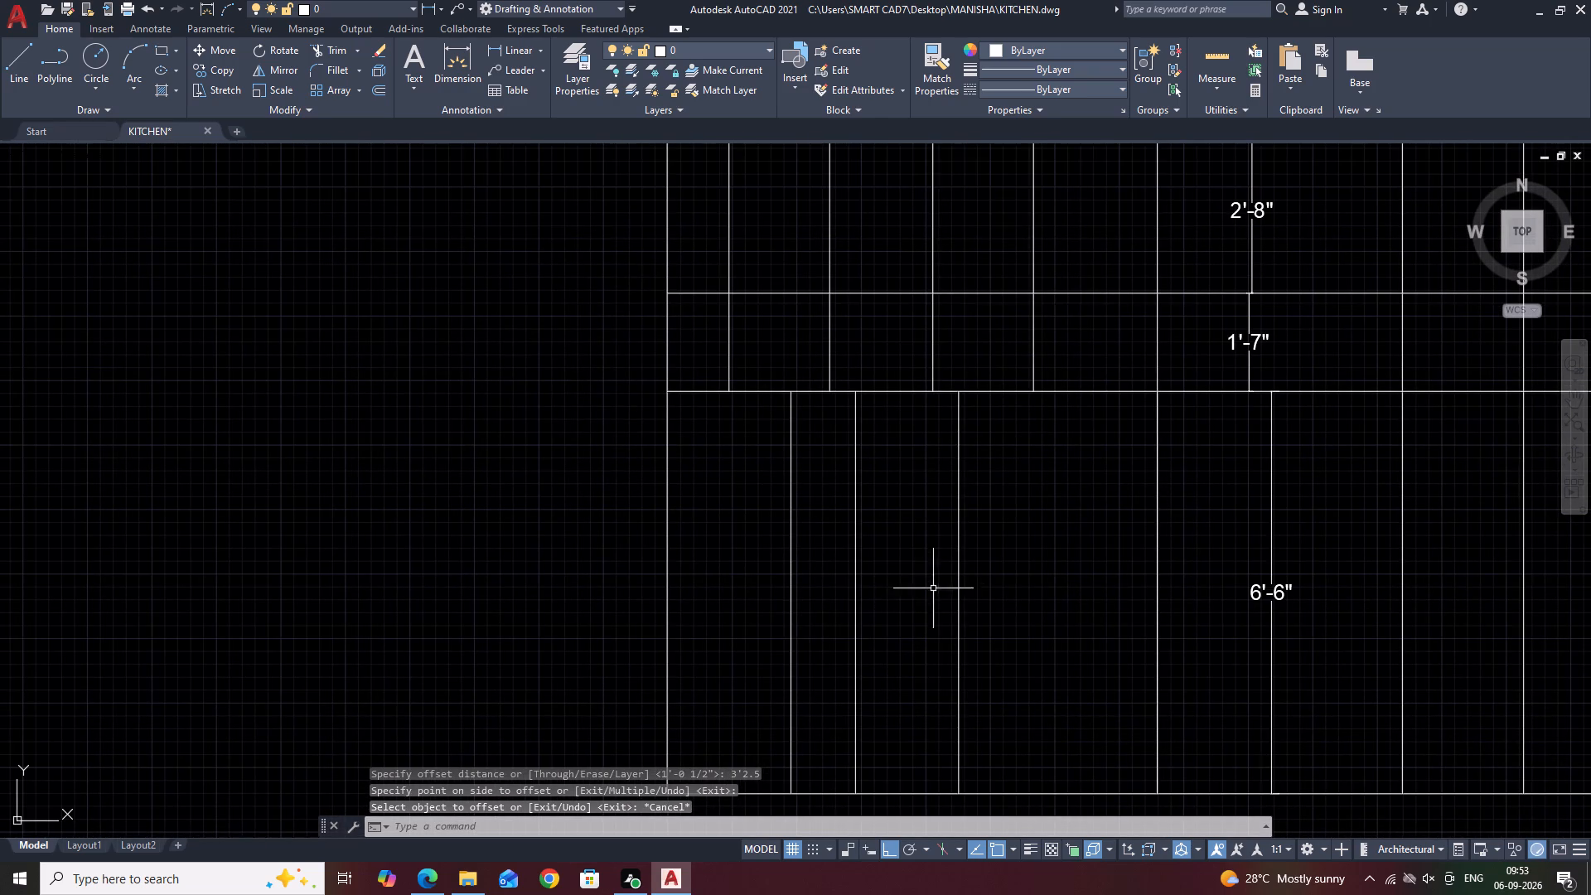
drag(863, 580, 849, 569)
click(818, 535)
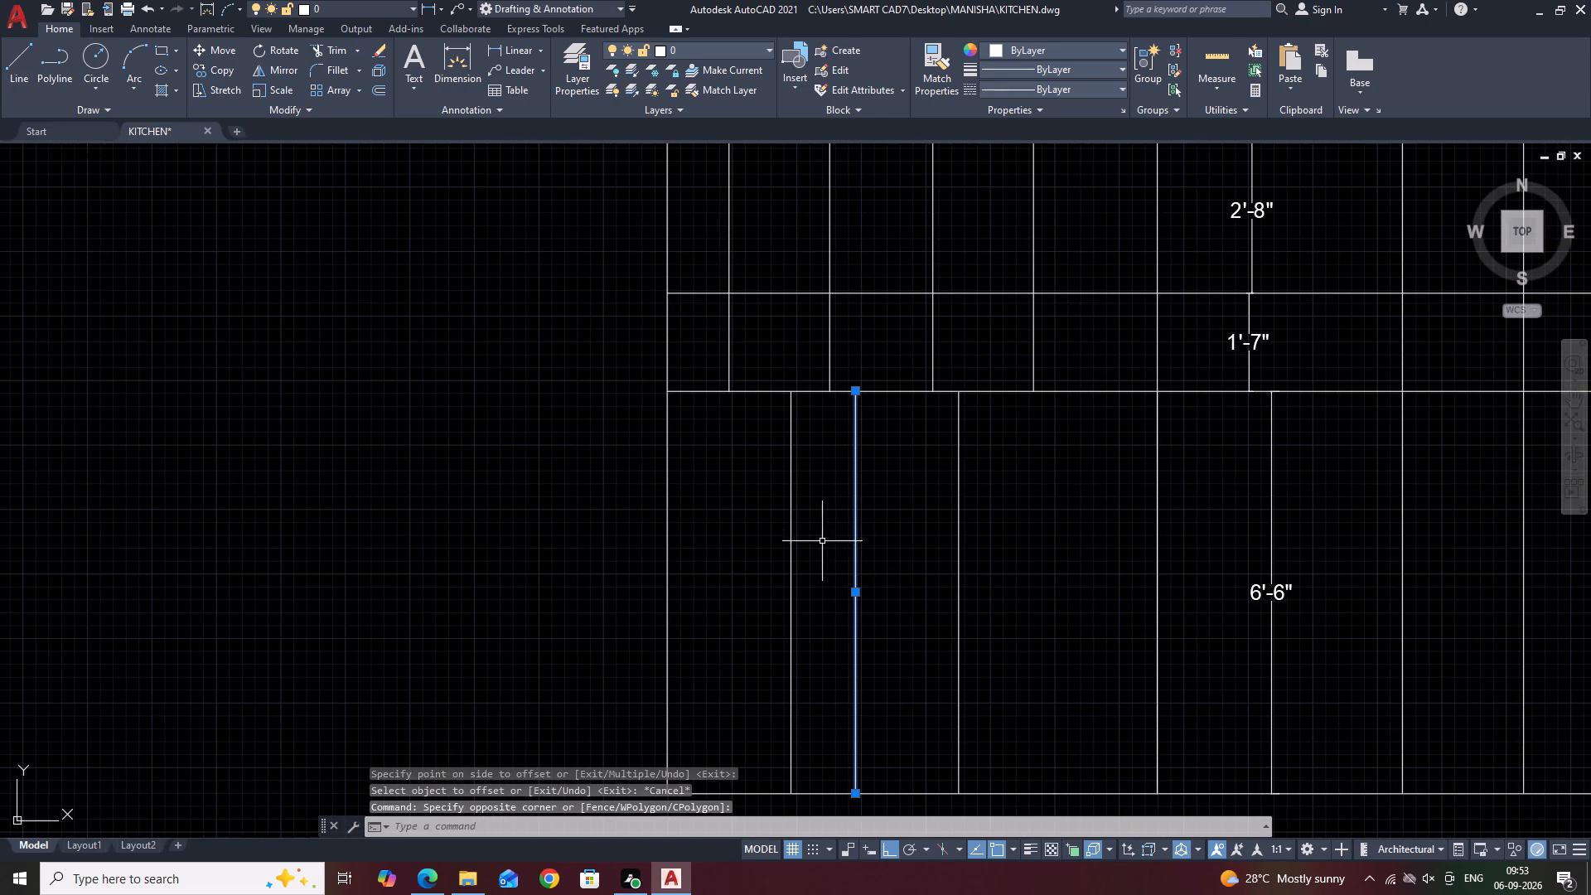
key(Delete)
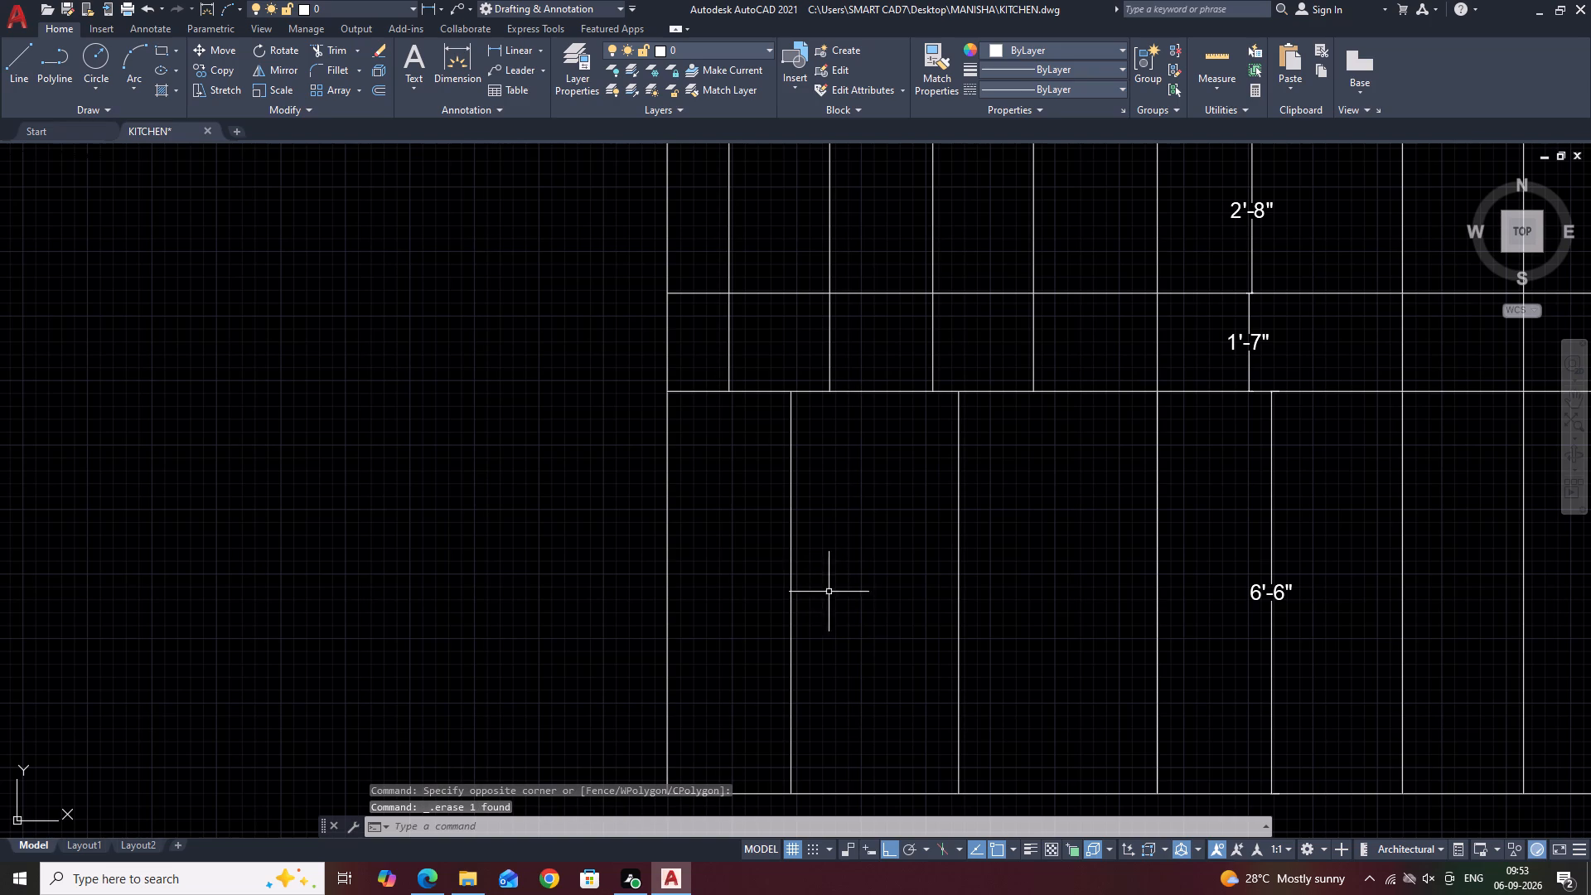
Move the leftmost inner vertical line of the lower section a short distance right along the bottom edge, towards the offset line.
middle_drag(751, 587, 859, 636)
drag(1003, 647, 935, 597)
click(862, 539)
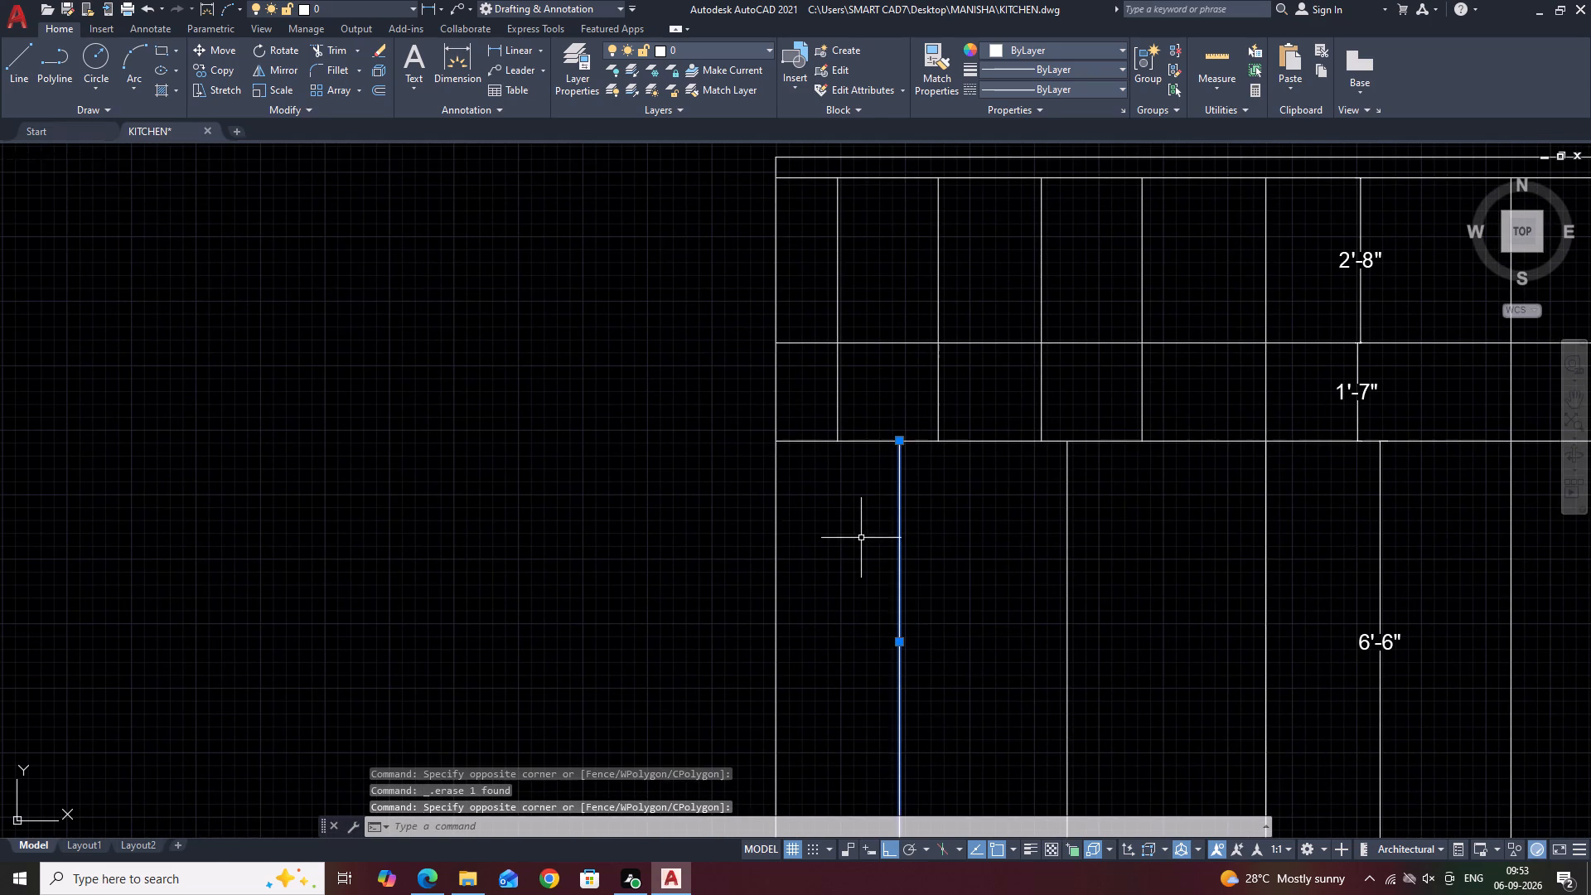
middle_drag(917, 624, 910, 464)
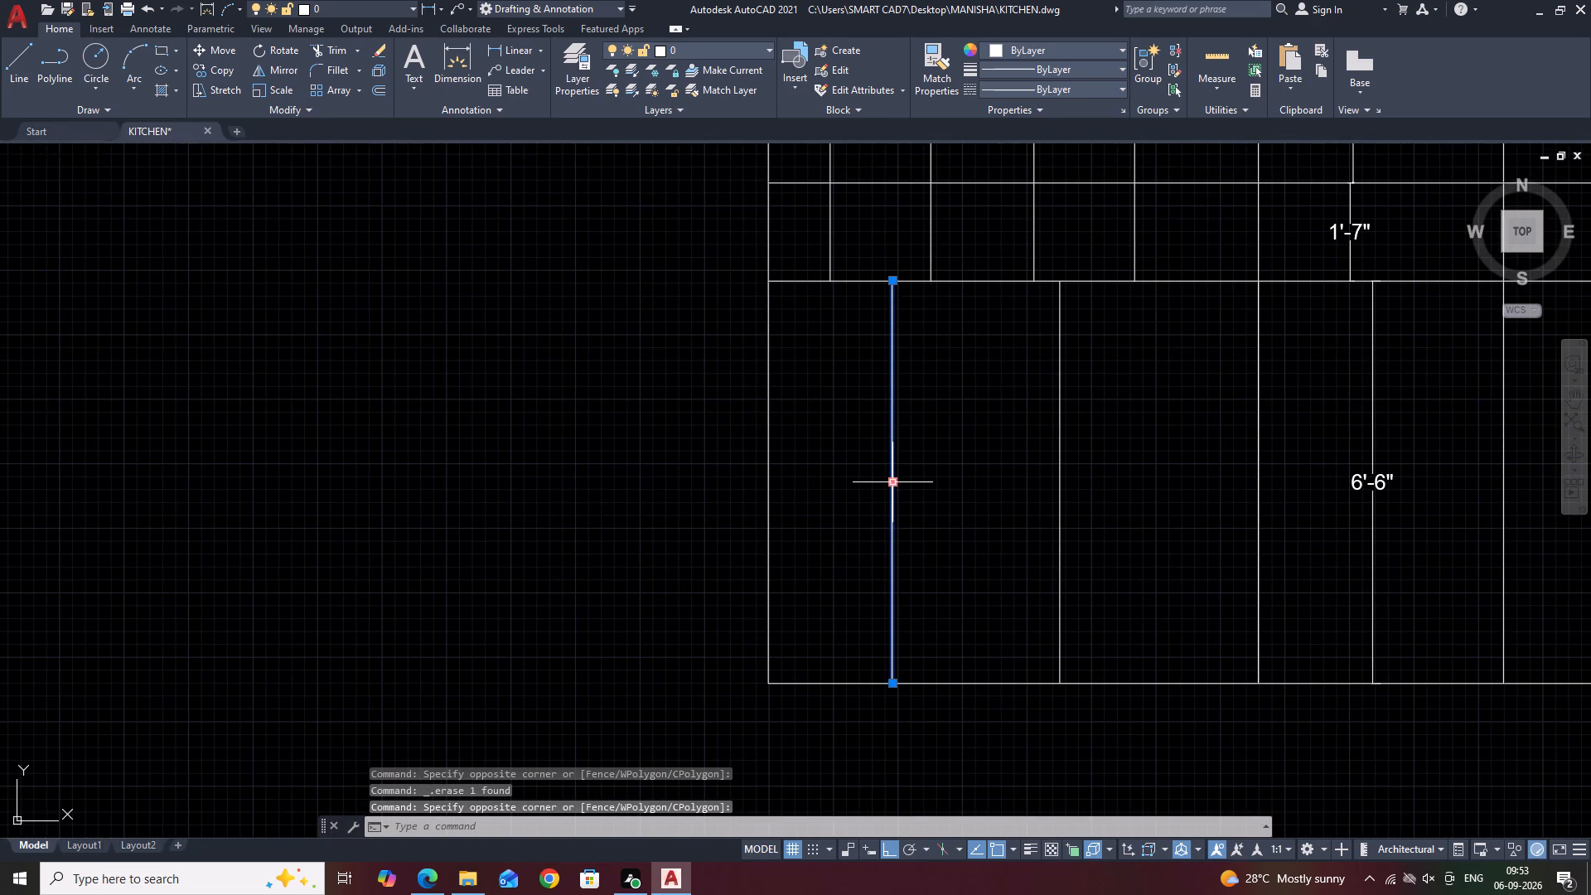
middle_drag(900, 484, 907, 492)
key(m)
key(space)
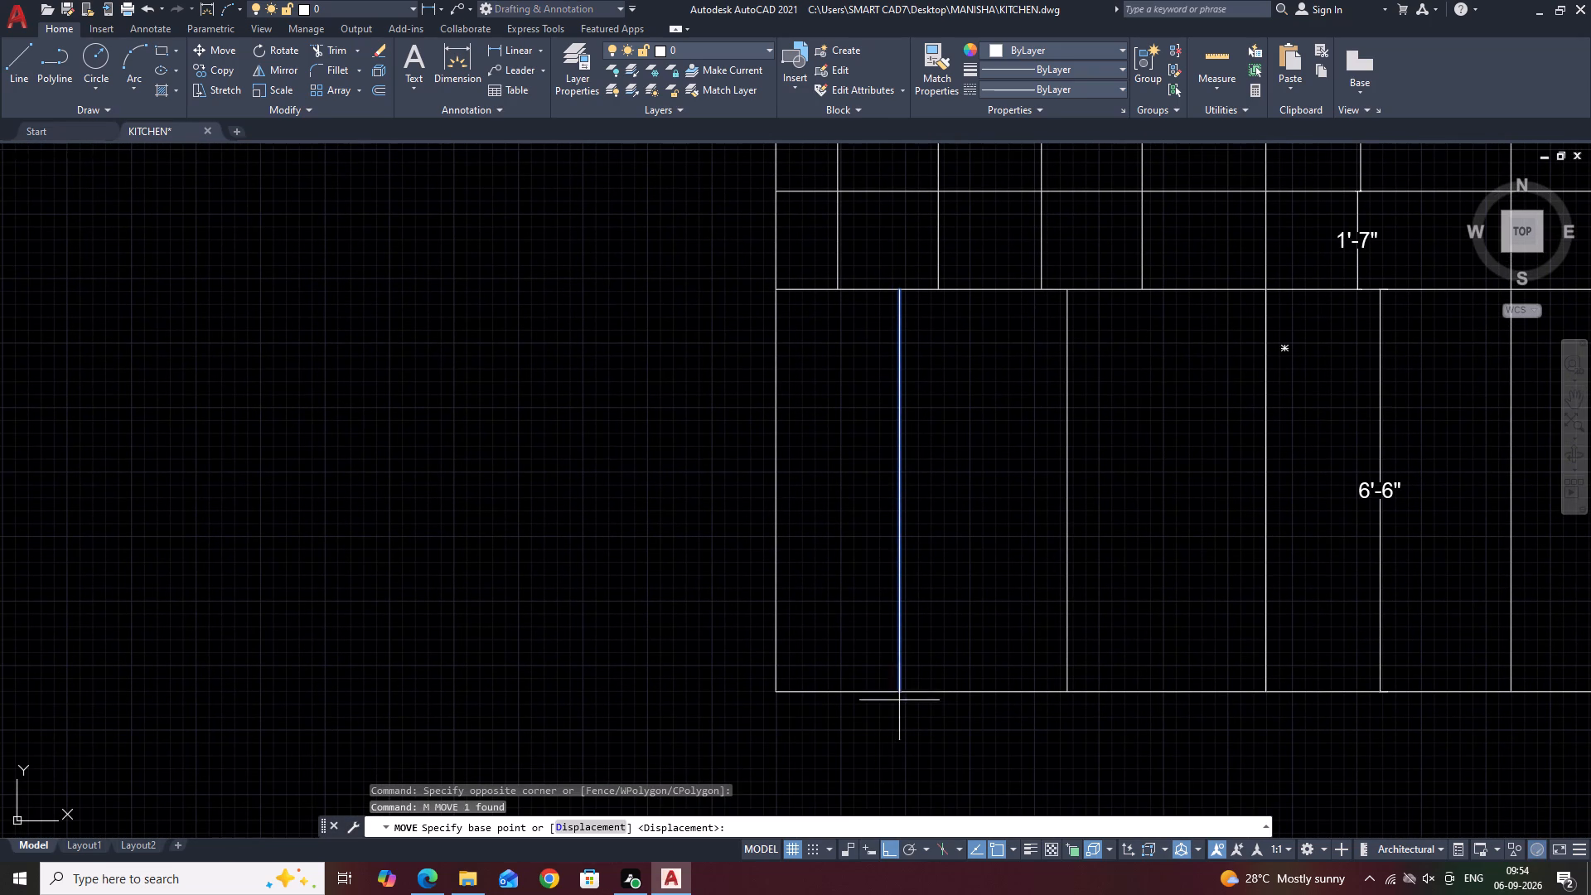
click(902, 690)
click(947, 688)
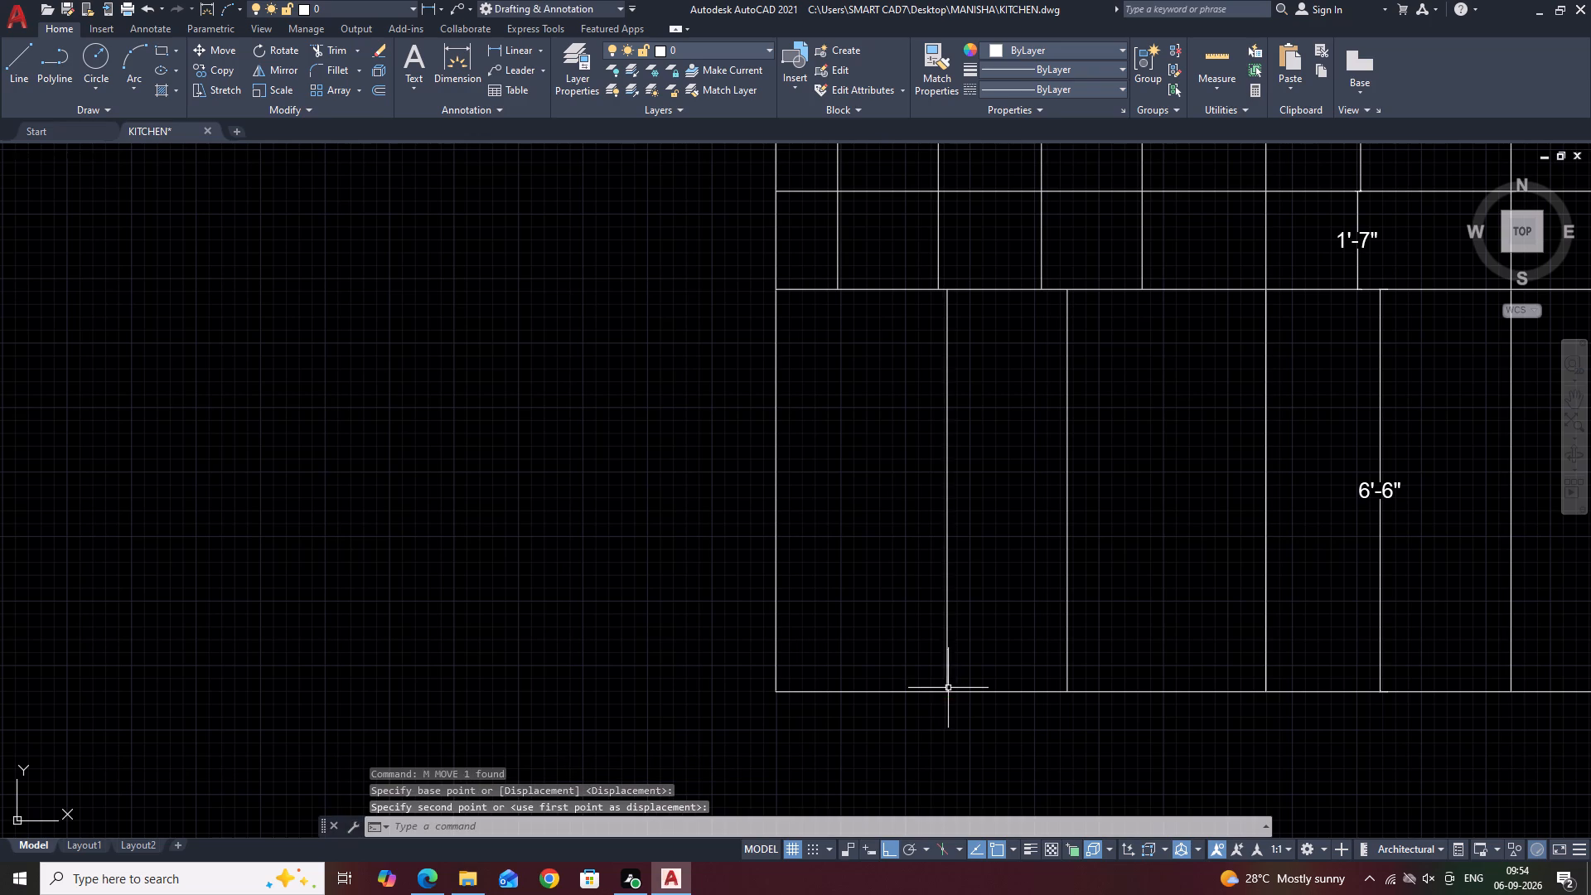
key(Escape)
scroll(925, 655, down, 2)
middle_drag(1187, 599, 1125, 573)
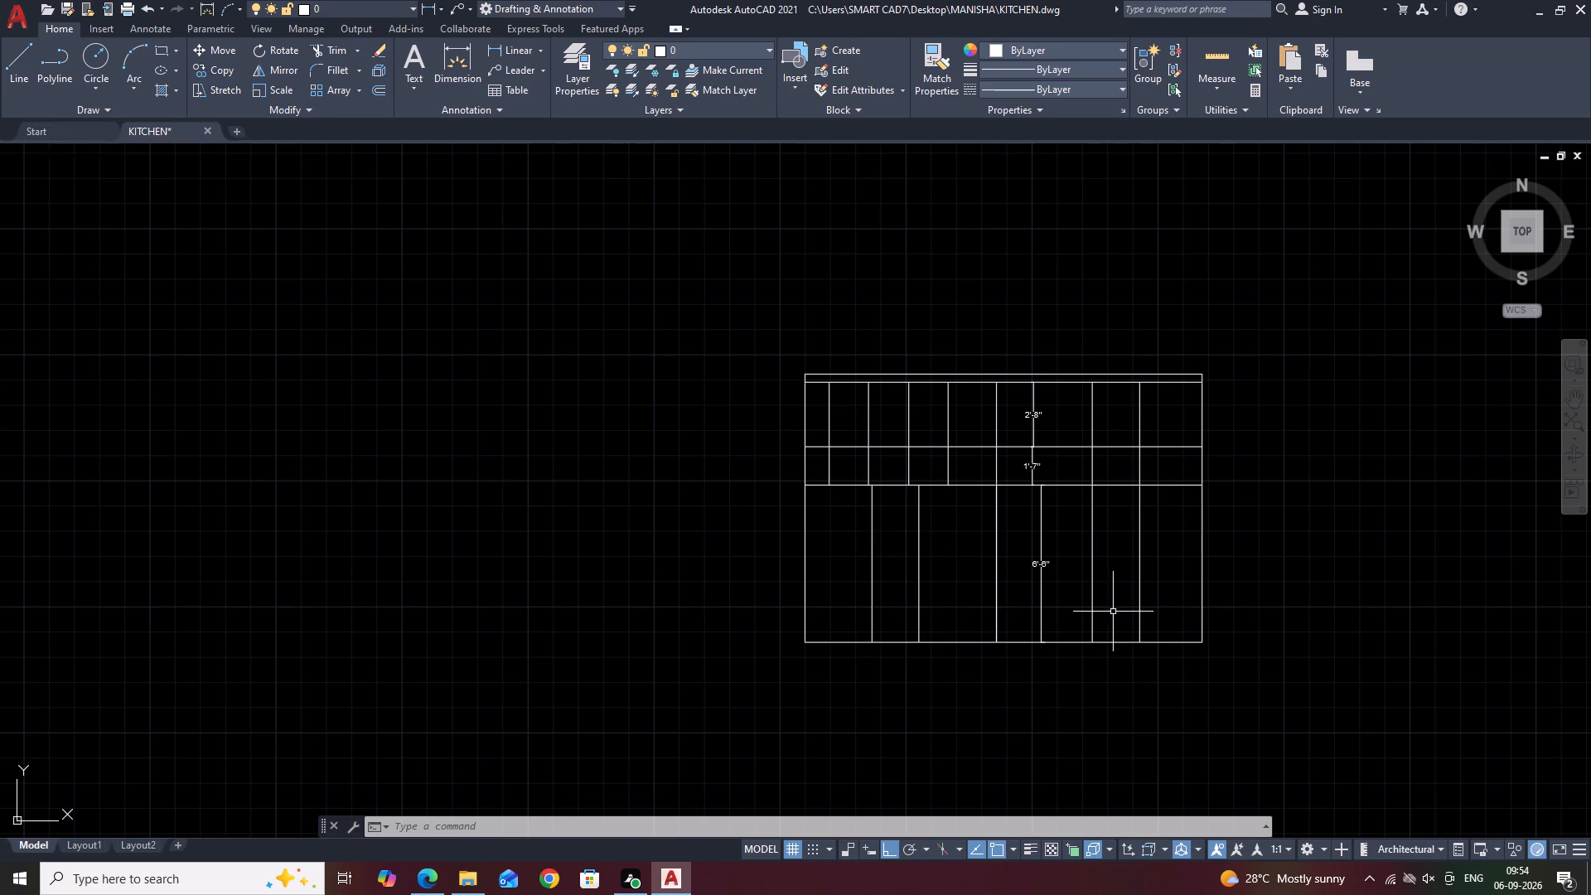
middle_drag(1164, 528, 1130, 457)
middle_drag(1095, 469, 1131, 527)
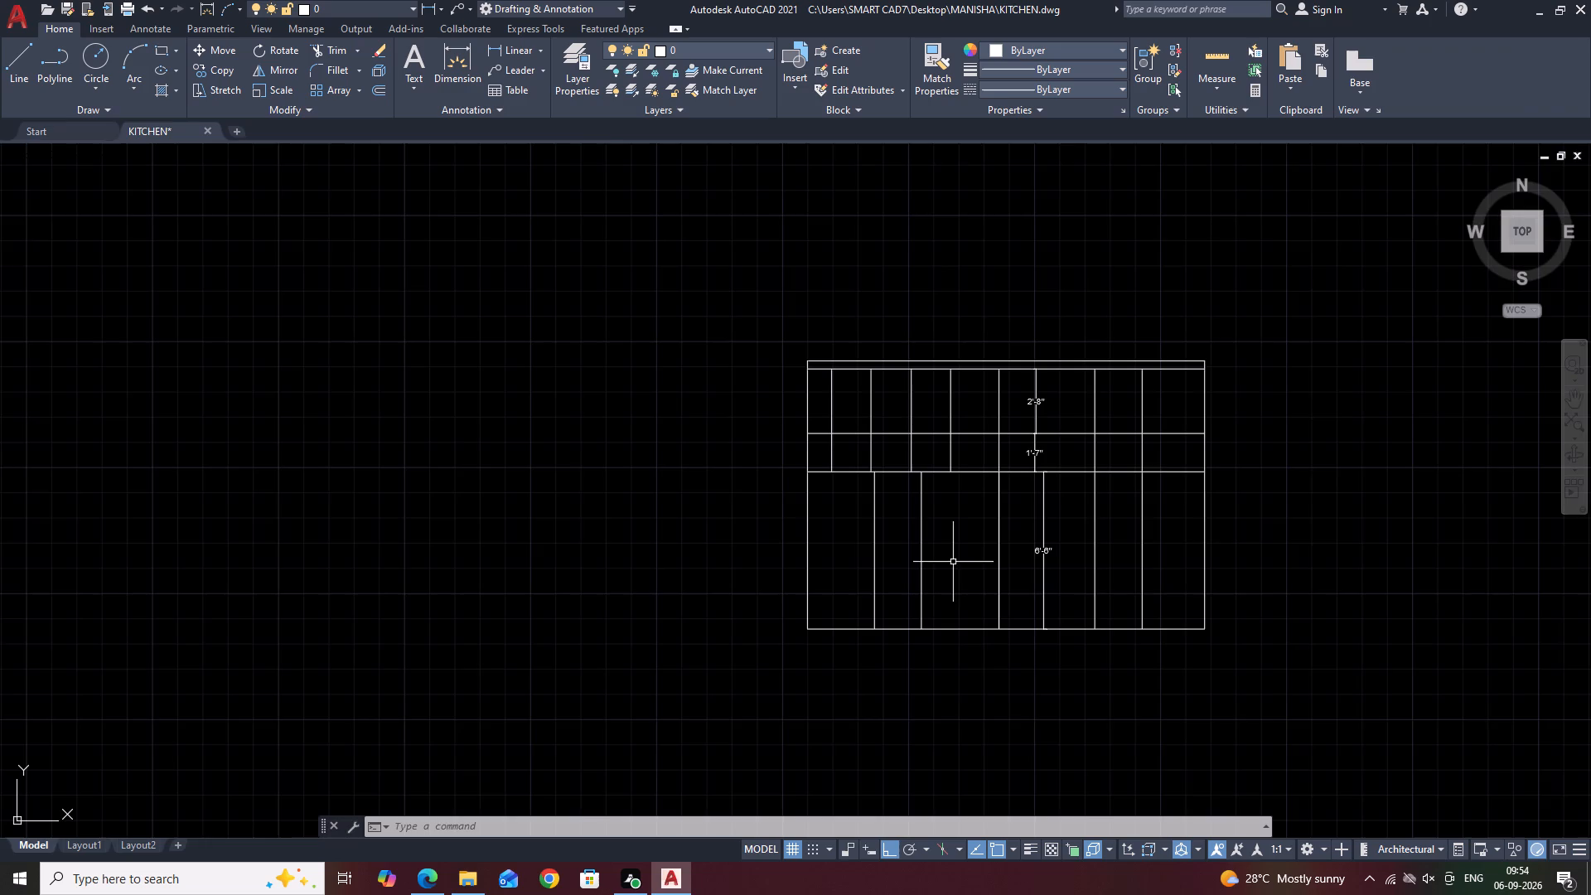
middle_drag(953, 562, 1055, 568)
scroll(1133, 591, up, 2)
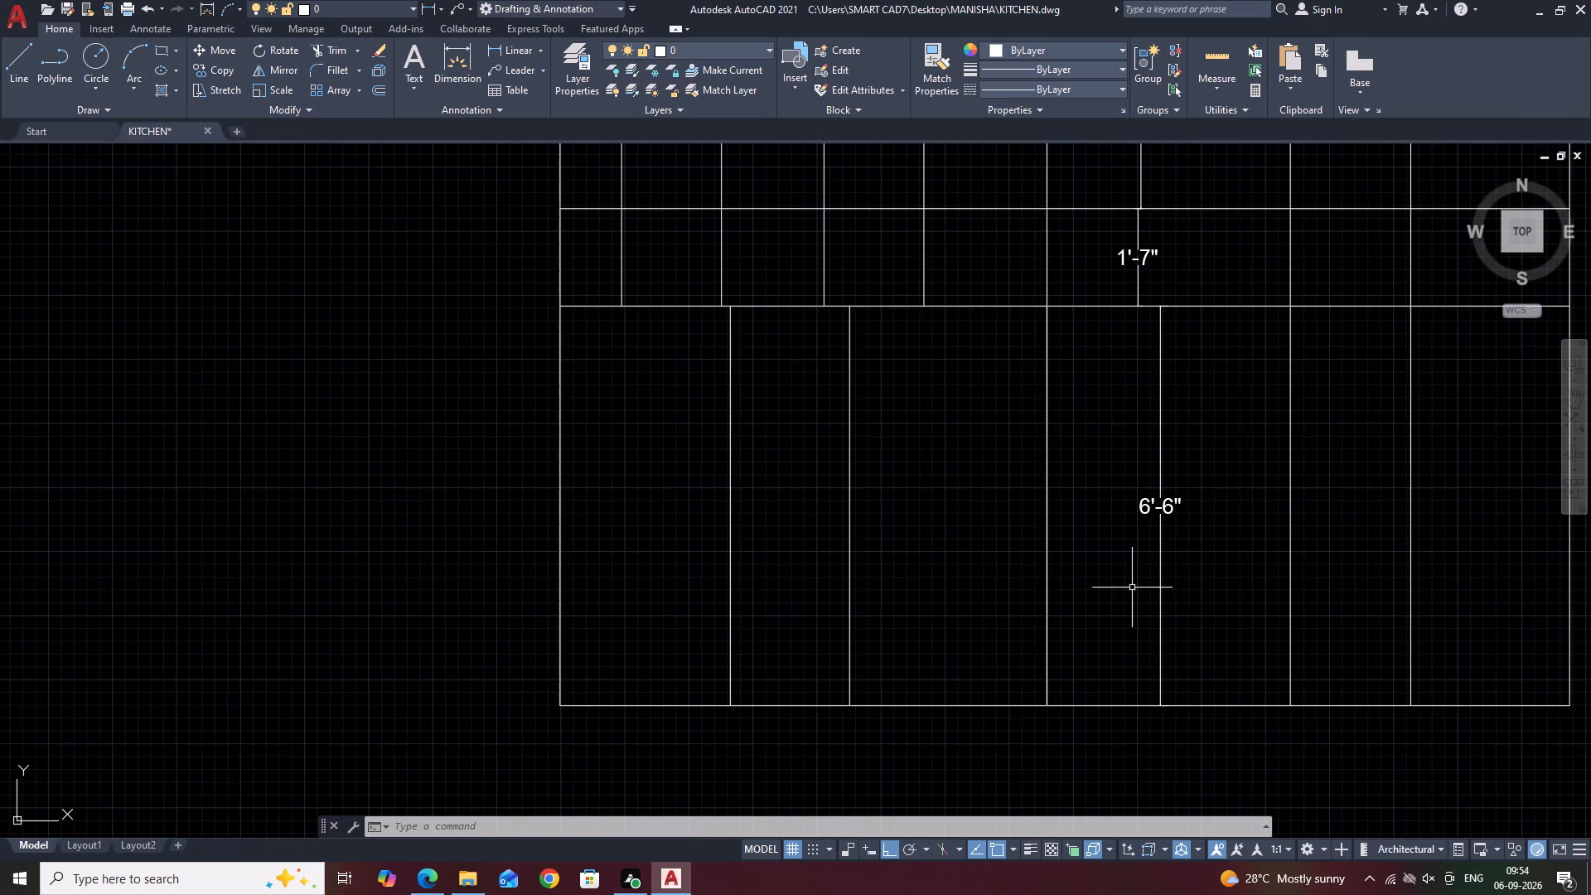
Examine the kitchen layout's upper and lower divisions and their vertical dimensions.
scroll(1139, 573, down, 2)
middle_drag(1305, 549, 1260, 505)
middle_drag(910, 553, 985, 551)
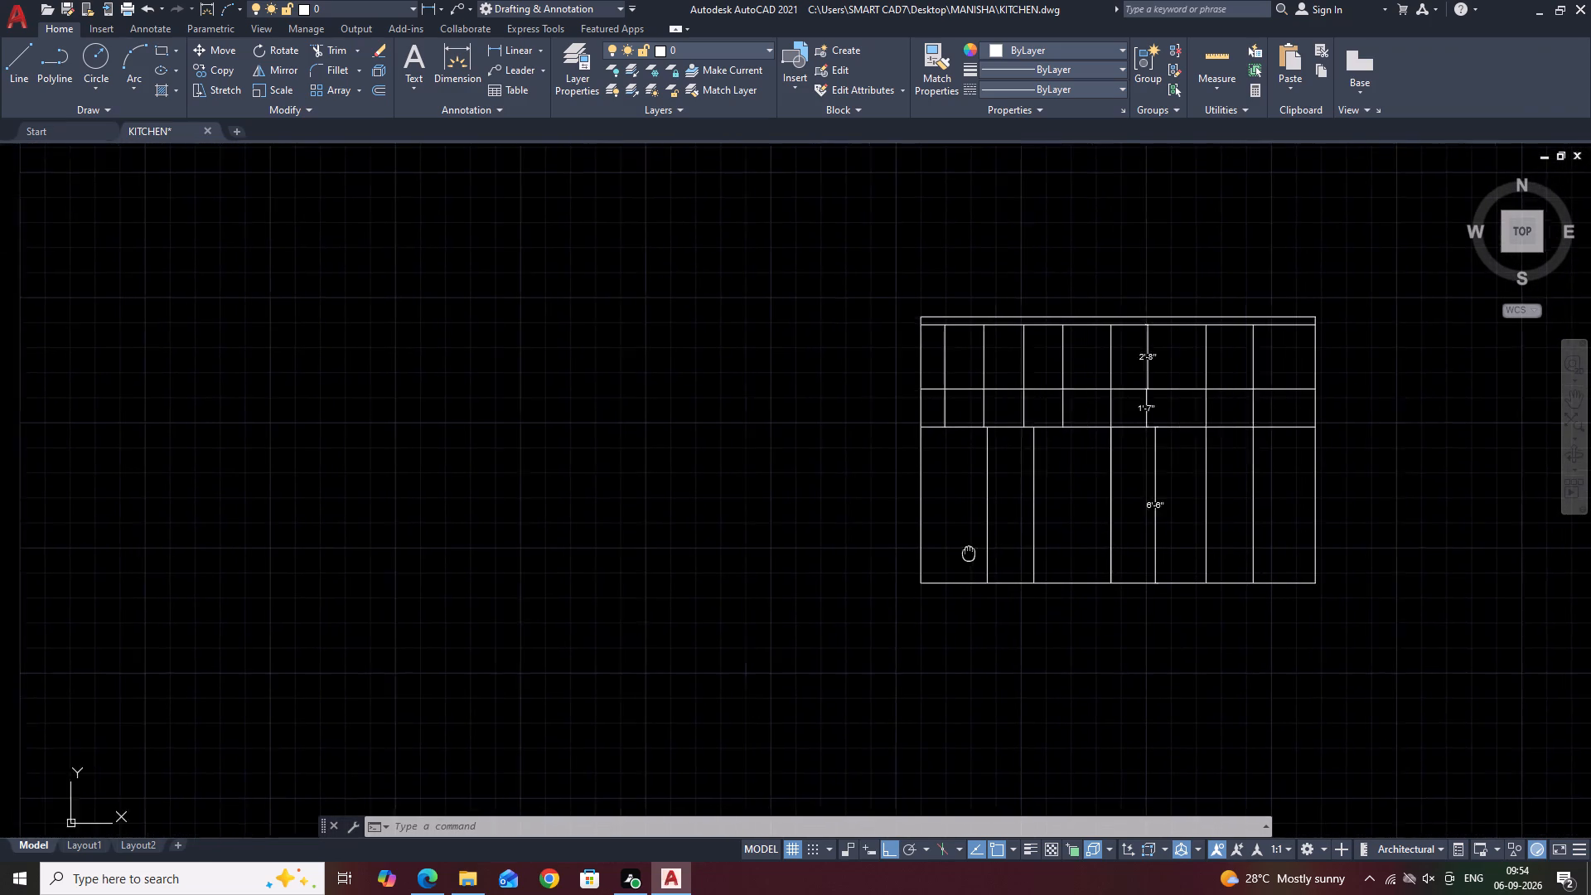
middle_drag(985, 551, 994, 547)
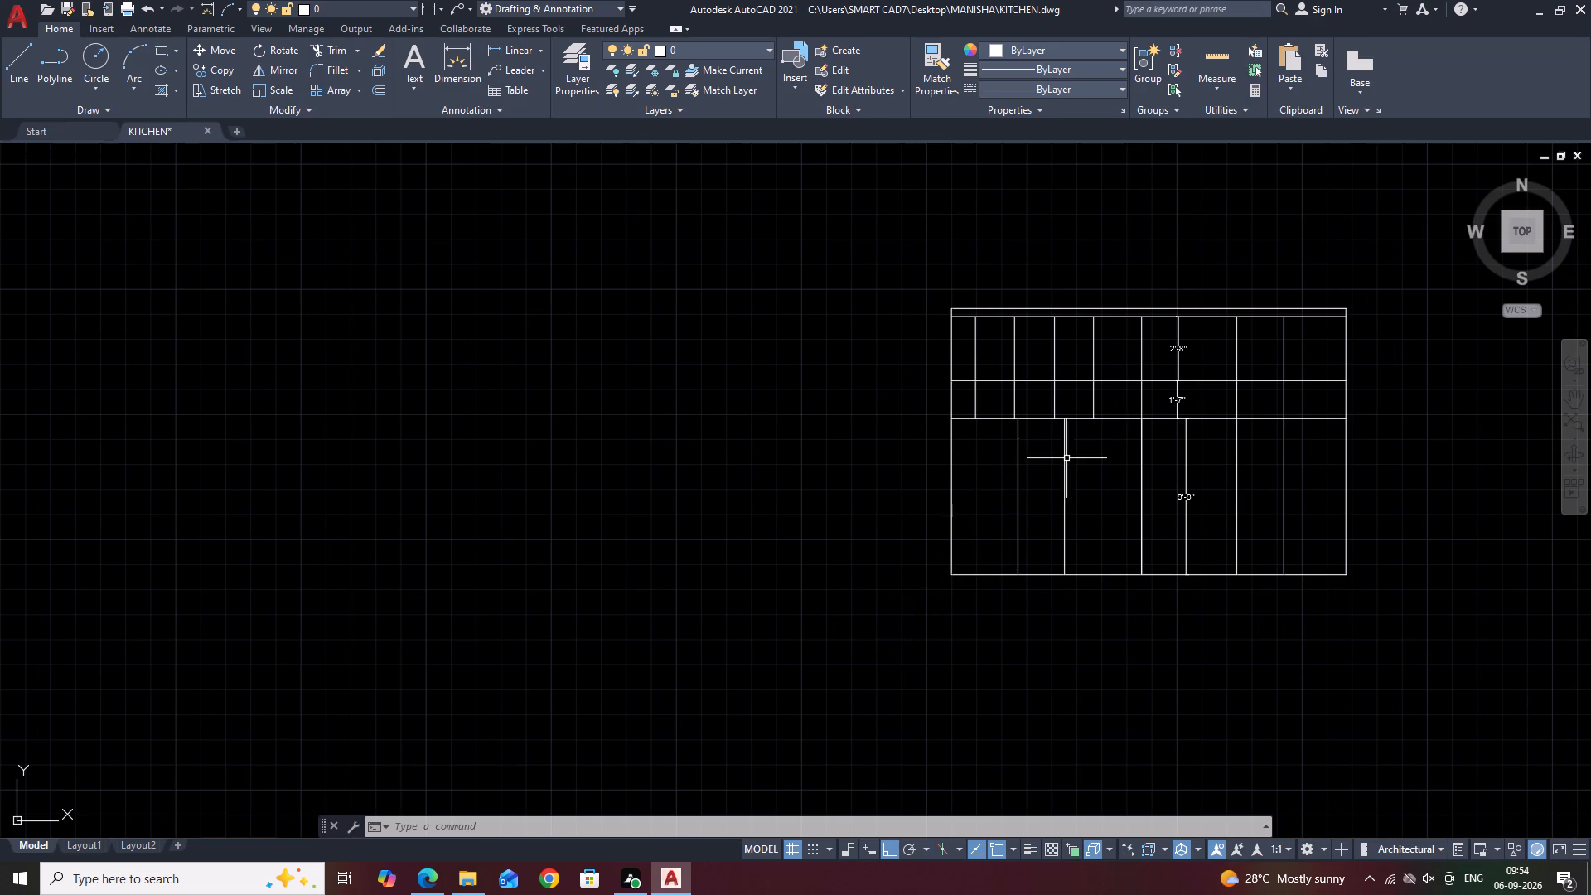
middle_drag(1075, 457, 953, 465)
scroll(911, 478, up, 2)
middle_drag(1176, 436, 970, 400)
middle_drag(1146, 510, 1059, 464)
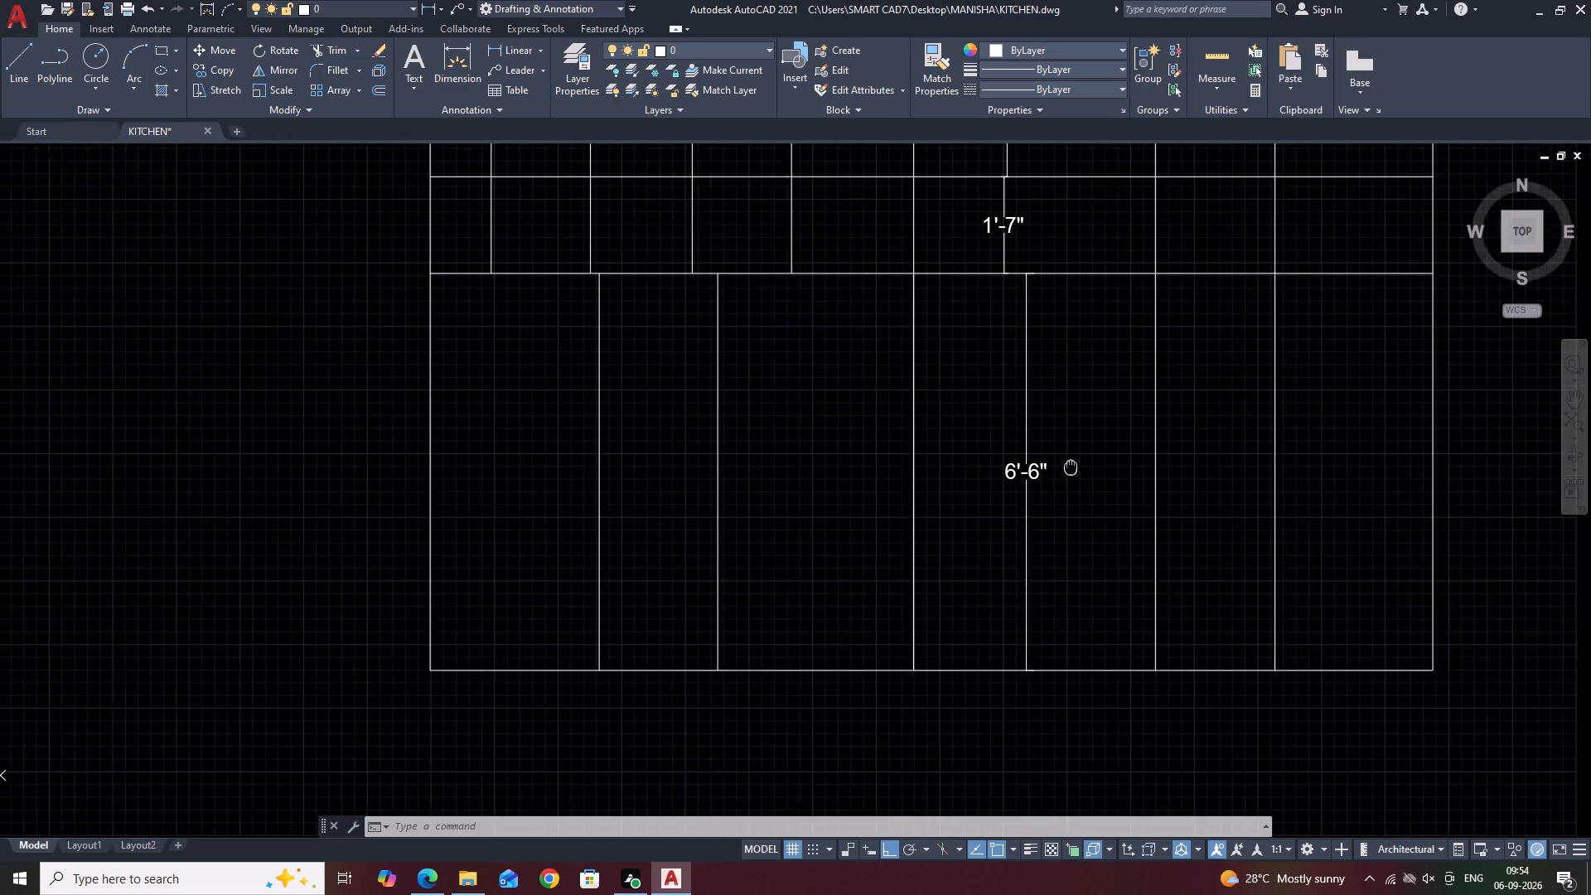
middle_drag(1059, 464, 1058, 463)
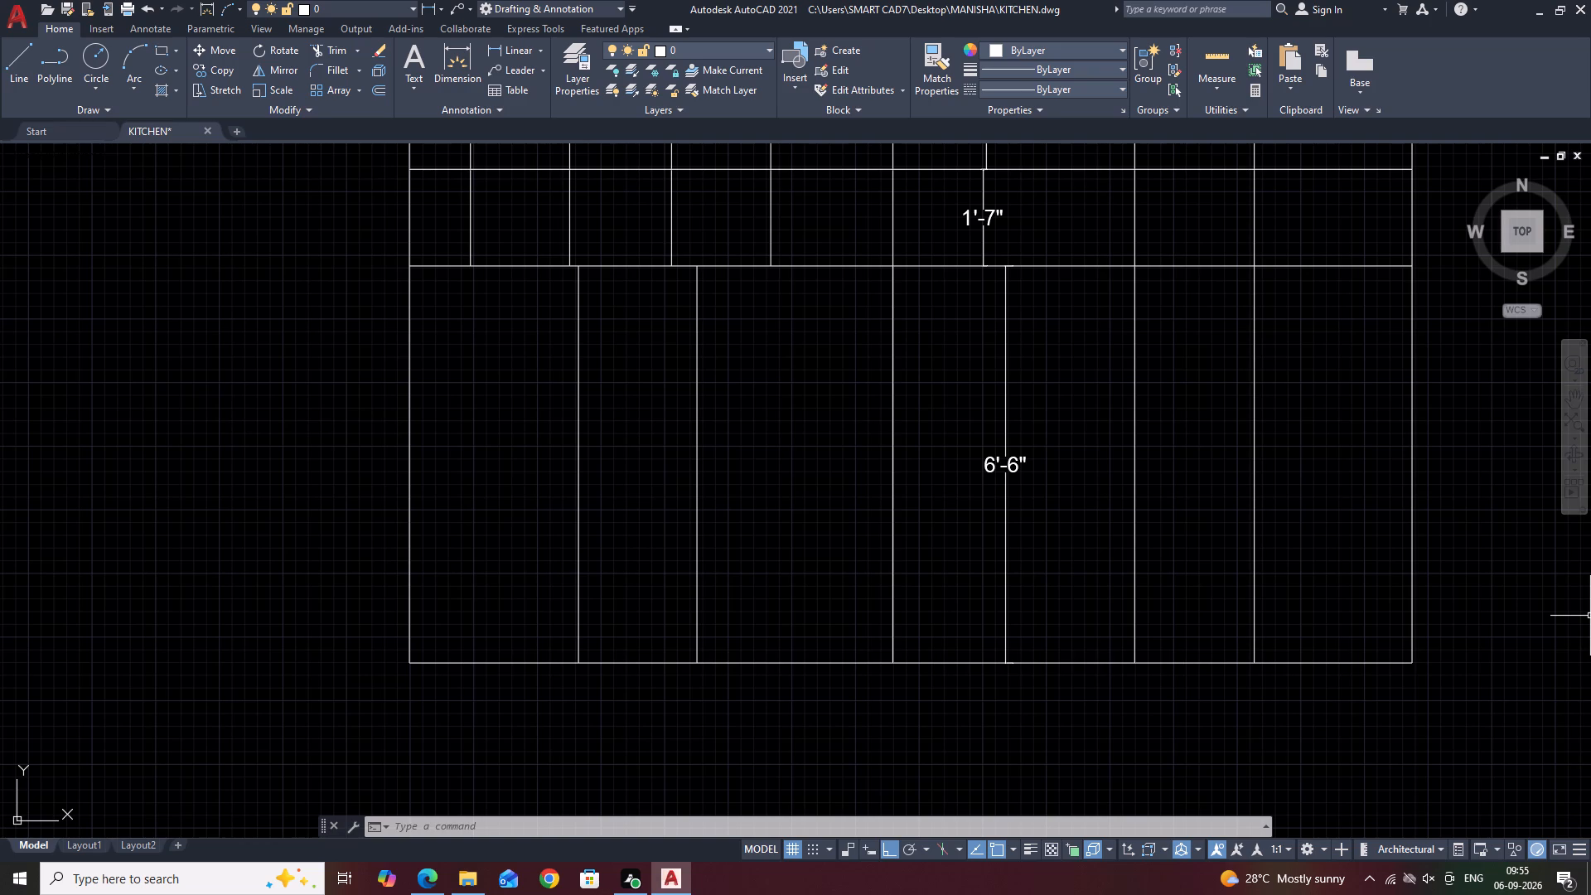
scroll(1443, 855, down, 1)
middle_drag(1297, 511, 1031, 596)
scroll(1032, 595, down, 1)
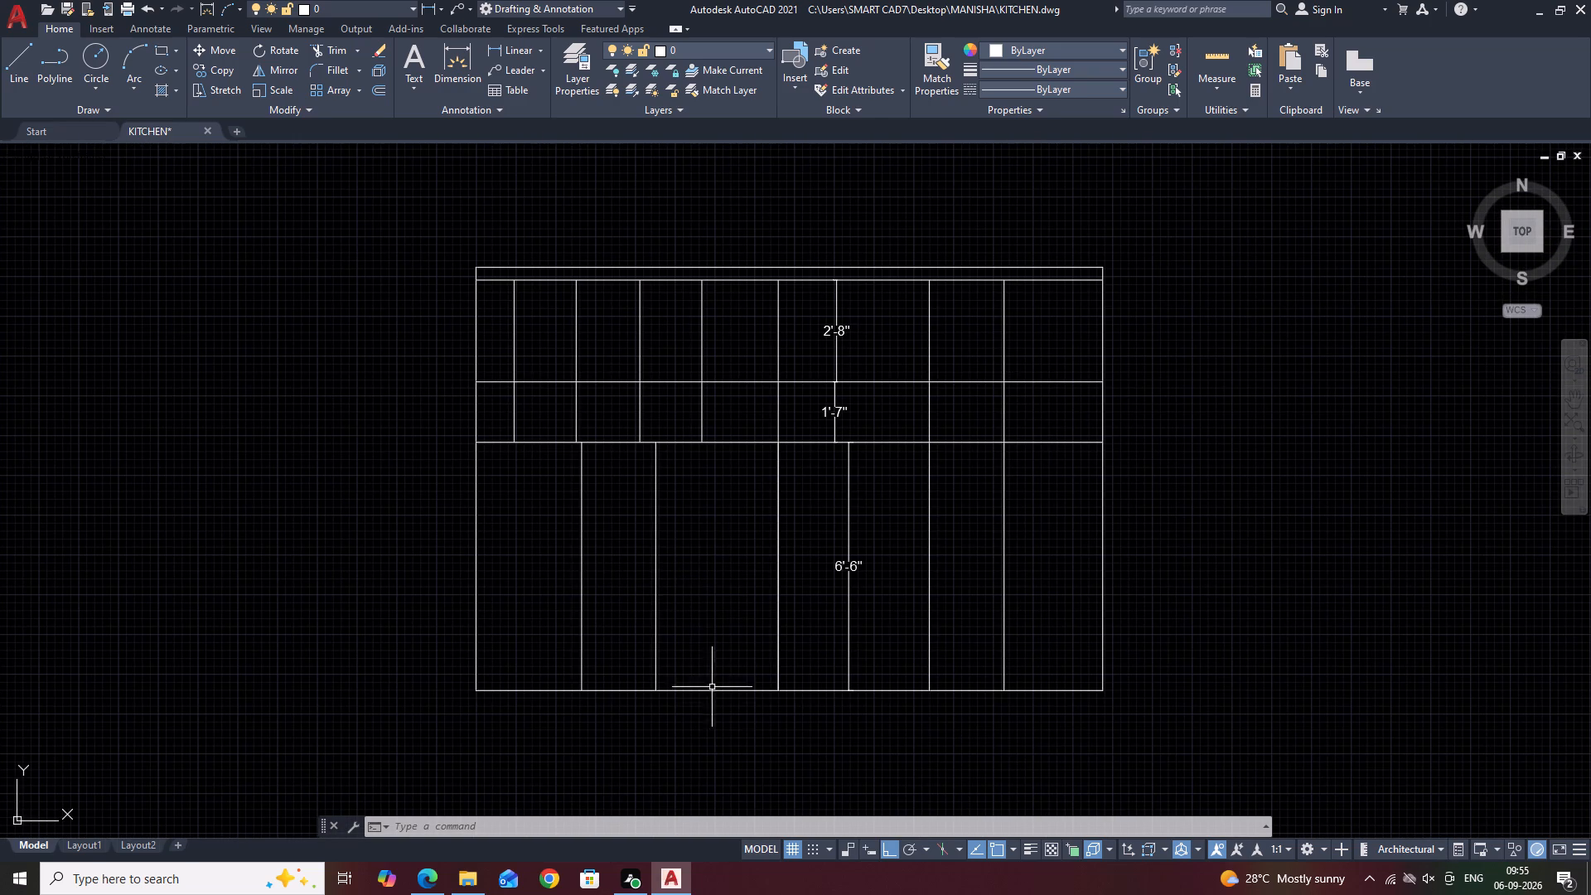
scroll(745, 670, up, 1)
middle_drag(942, 493, 1028, 562)
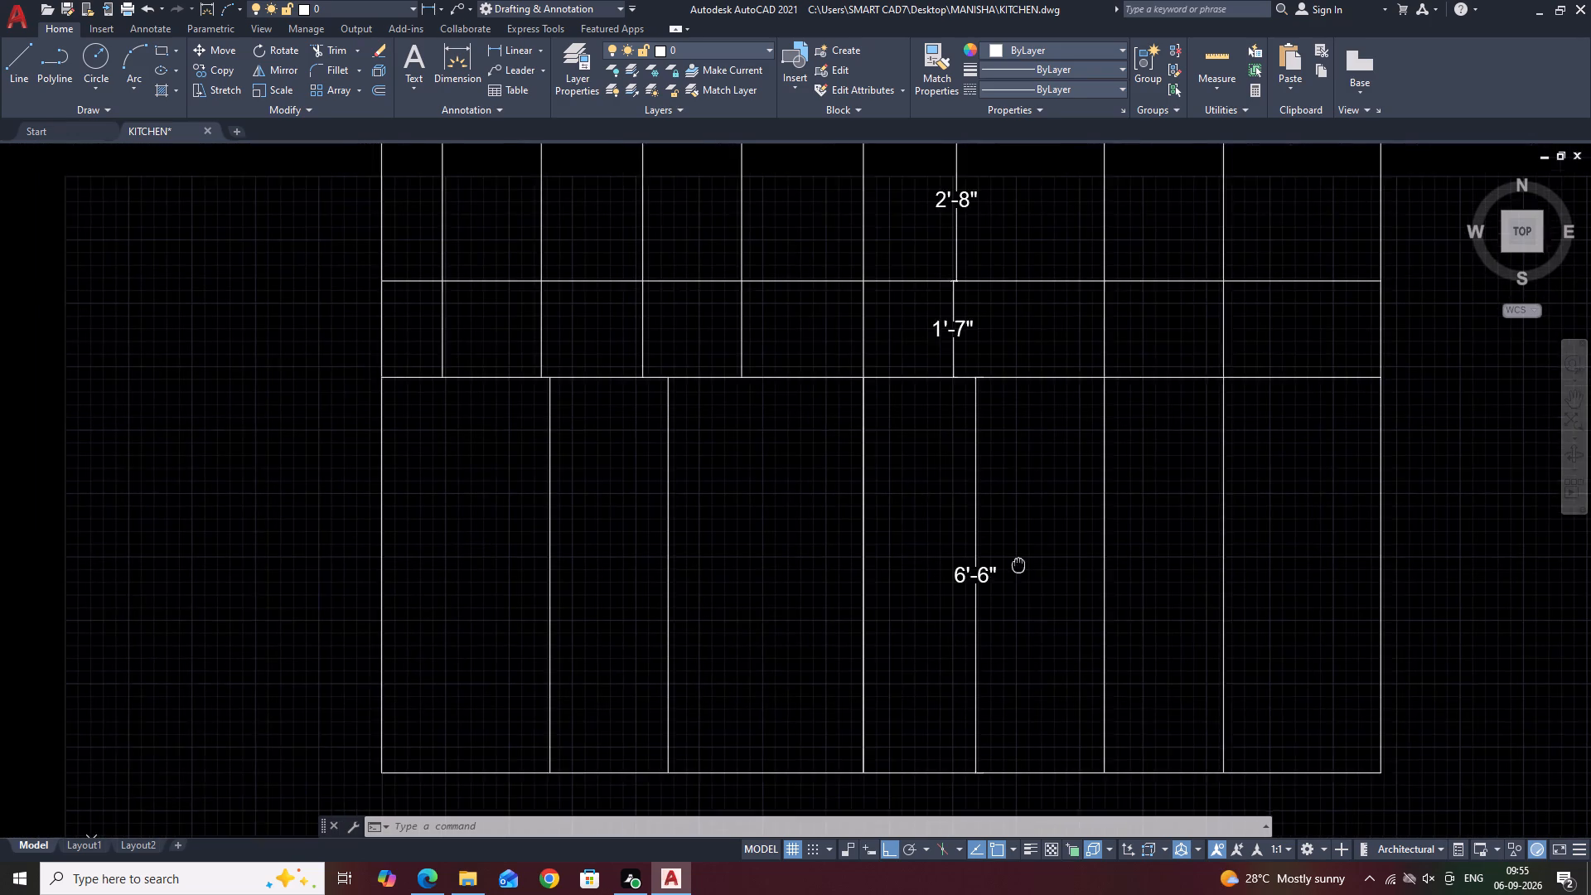
middle_drag(1028, 562, 1037, 538)
Erase the short line overlapping the vertical division left of the 6'-6" dimension in the lower section.
scroll(1076, 541, down, 1)
middle_drag(1076, 541, 1076, 447)
click(941, 316)
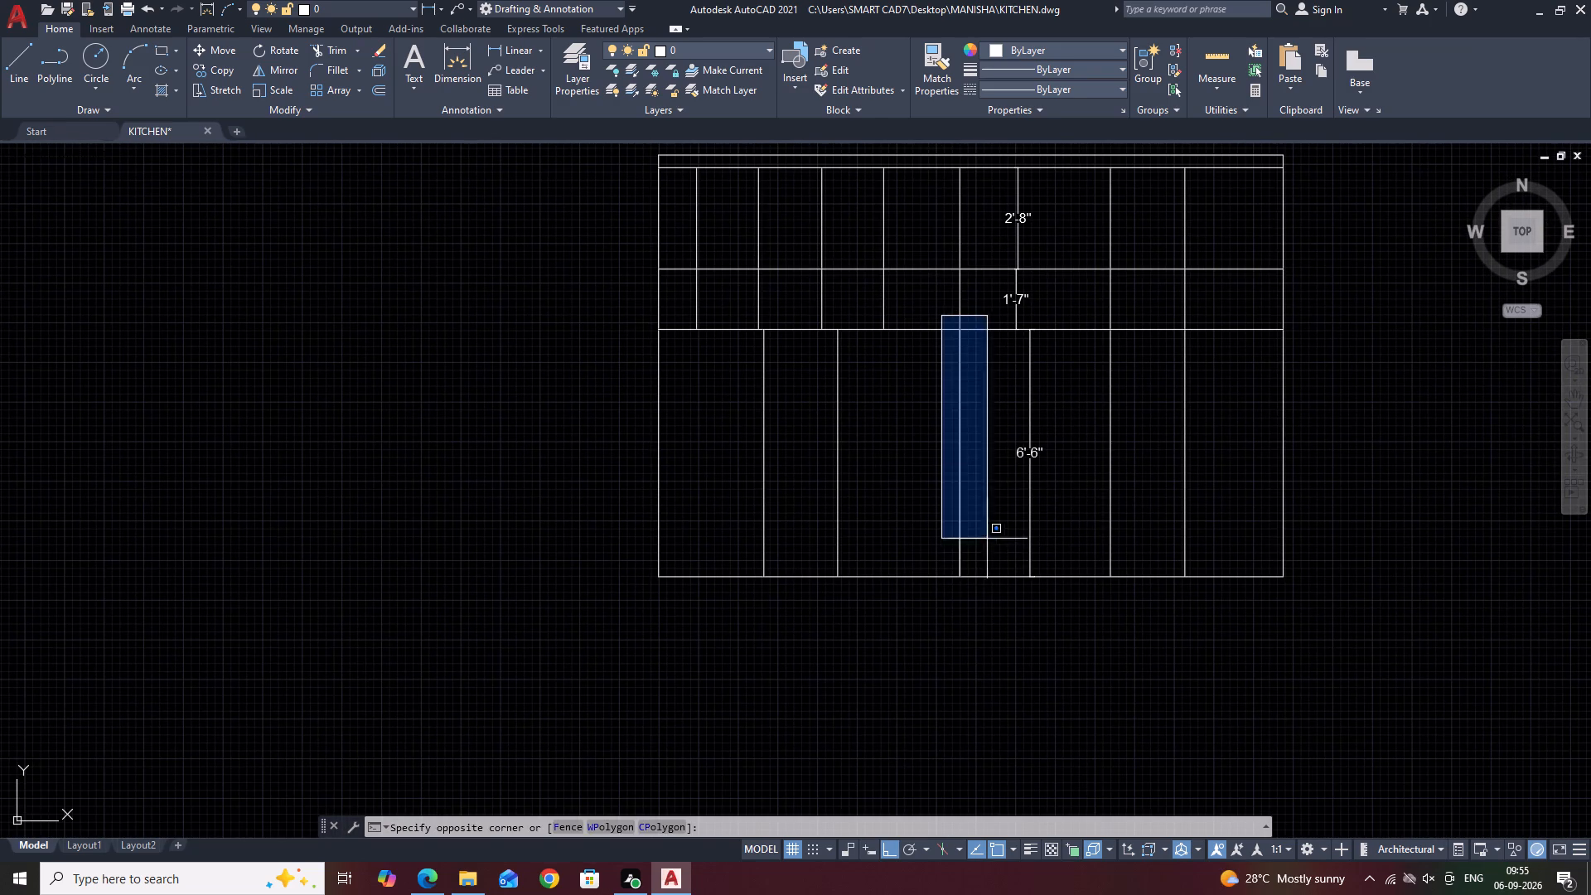
drag(996, 568, 1003, 588)
click(928, 319)
click(1007, 635)
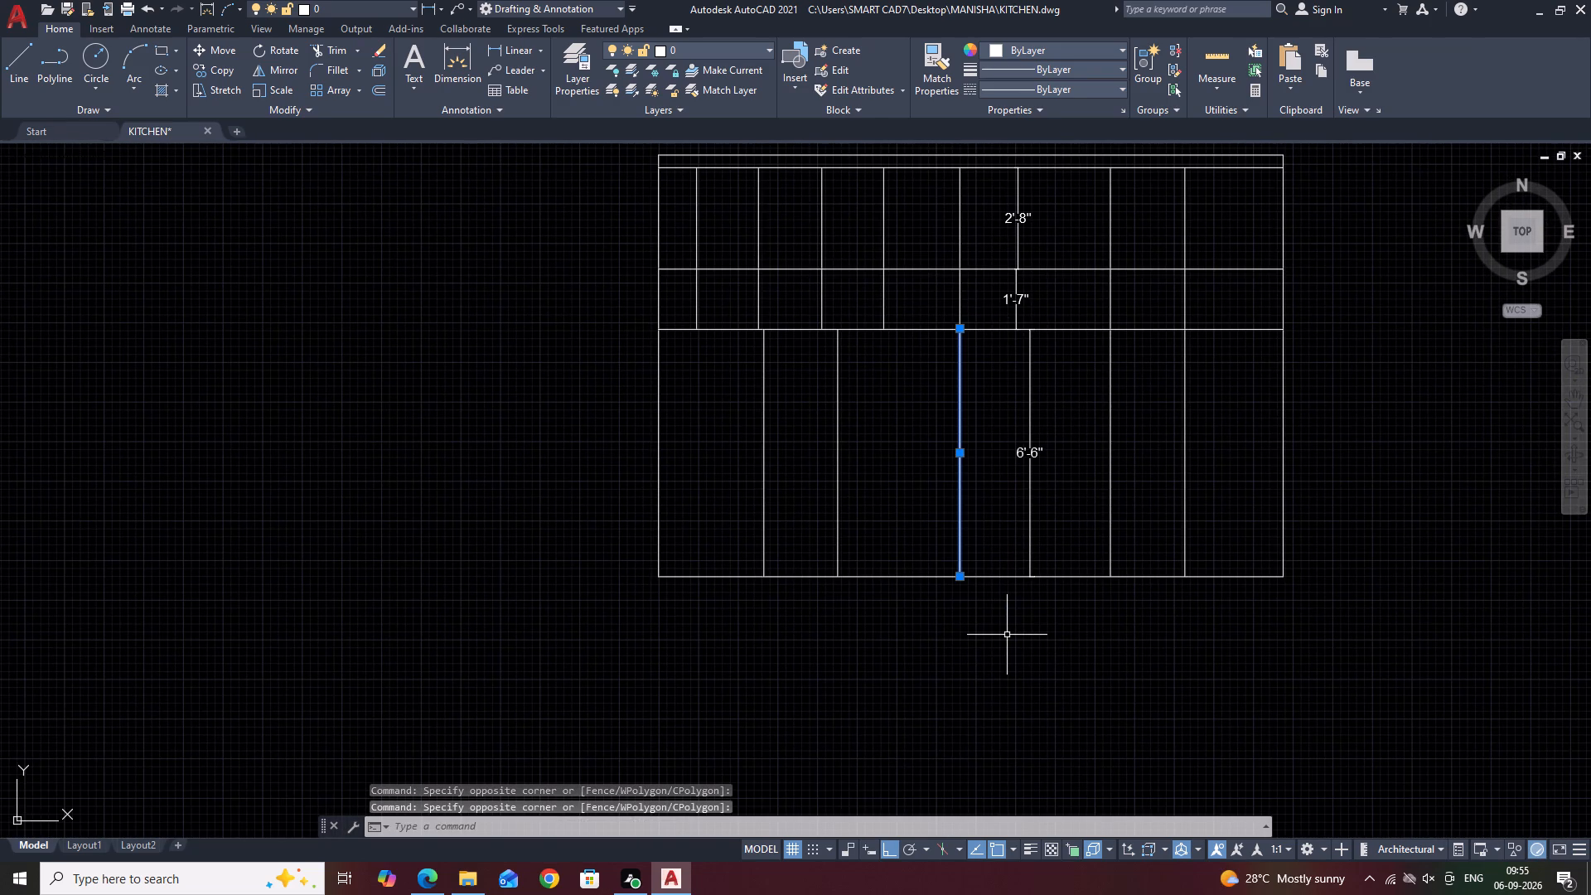
key(Delete)
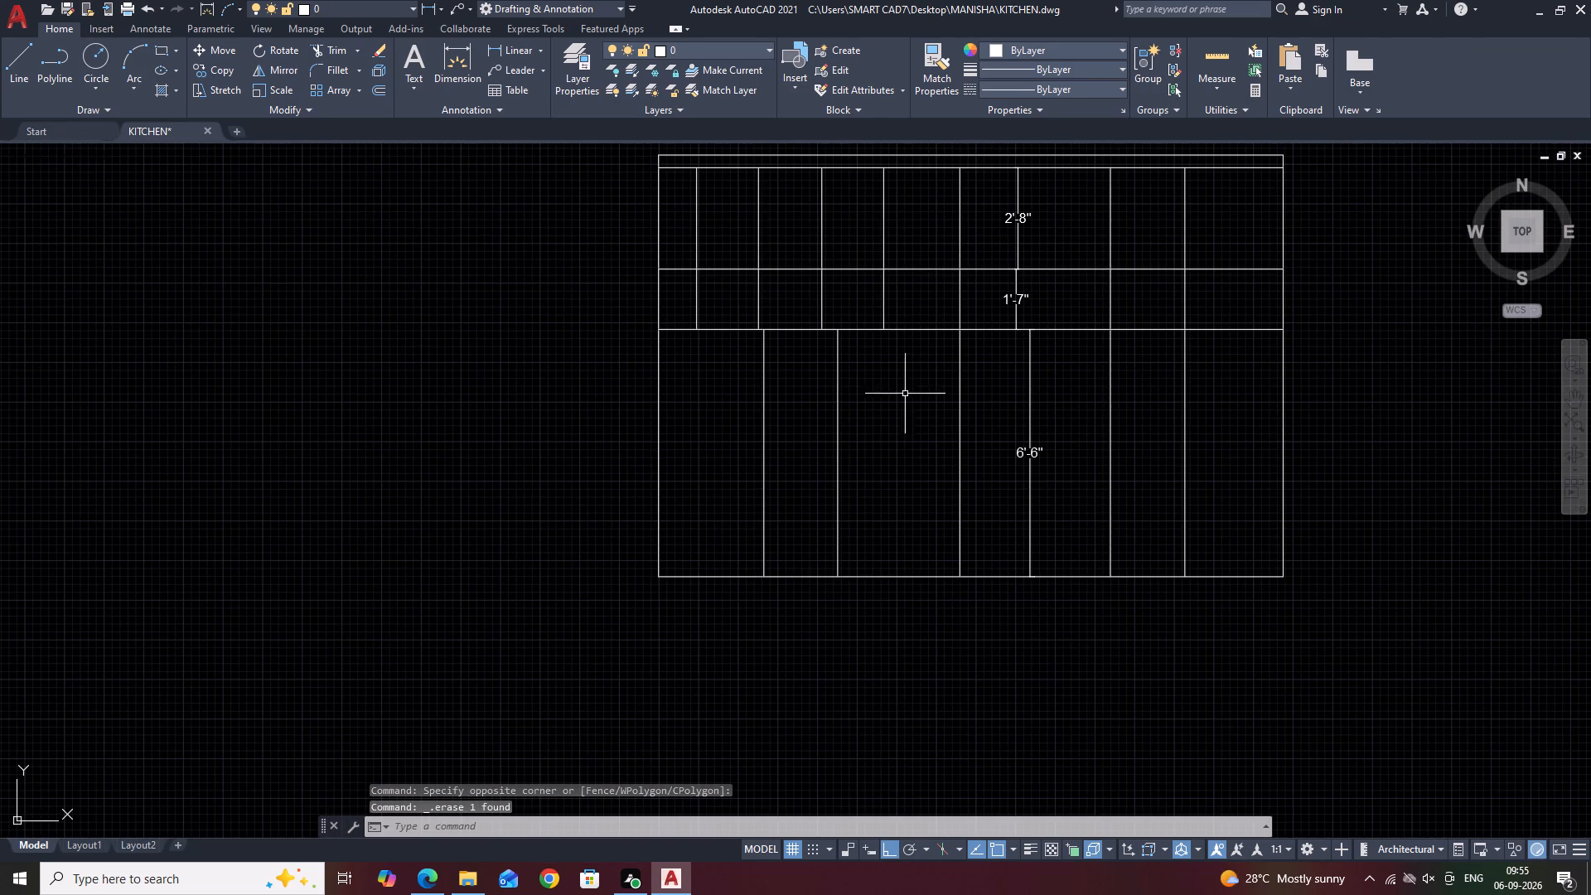
Erase the three vertical dimensions reading 6'-6", 1'-7" and 2'-8".
middle_drag(1001, 400, 932, 452)
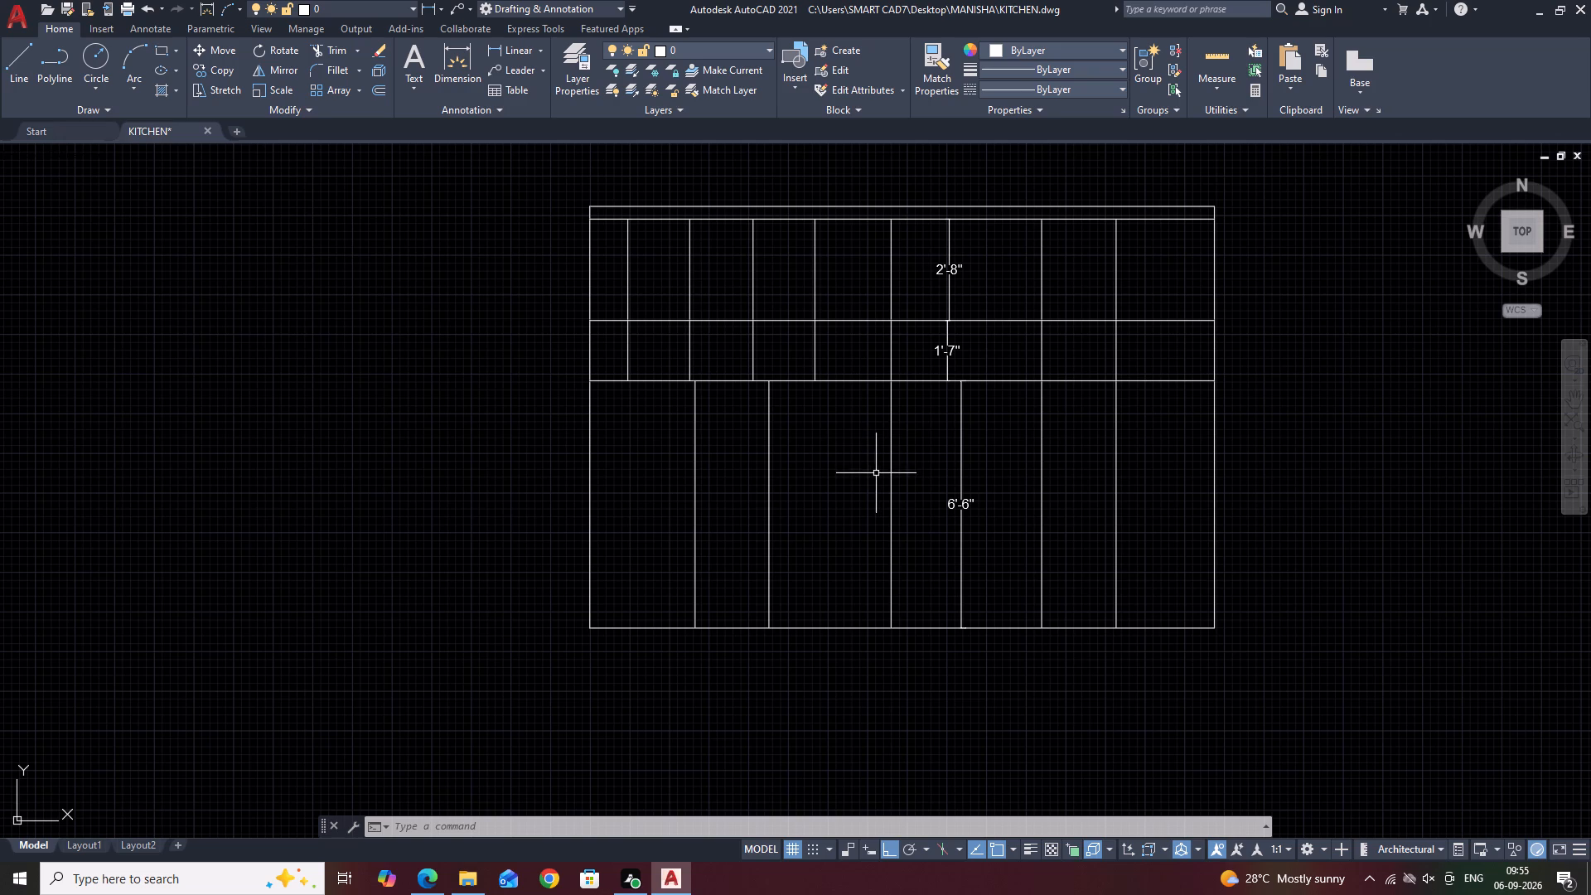
click(967, 407)
click(939, 443)
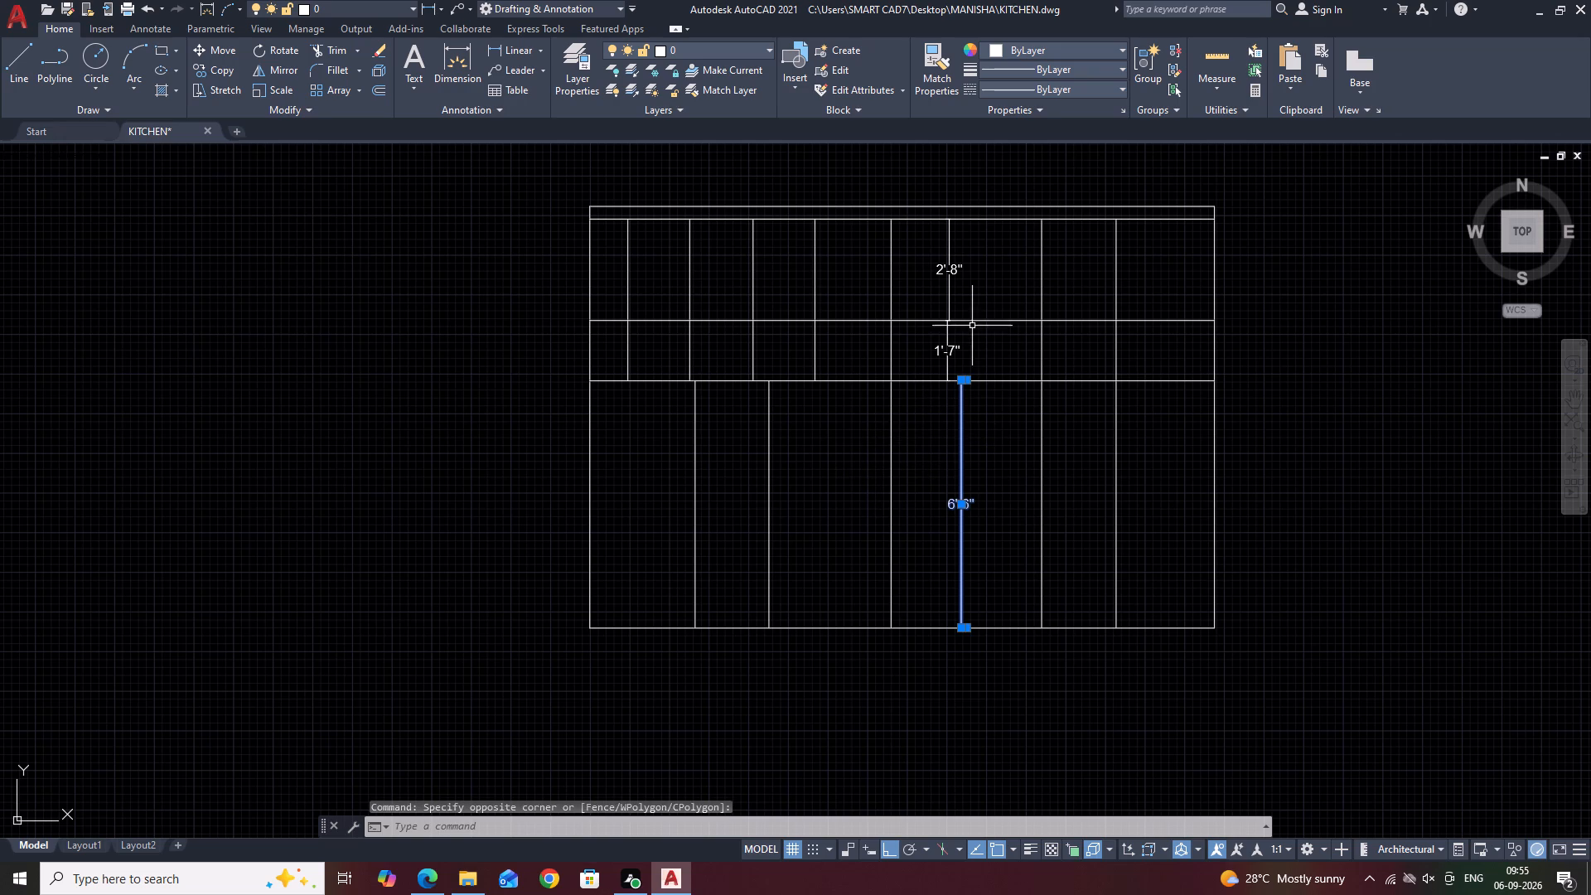
click(958, 341)
click(936, 322)
click(974, 253)
click(941, 261)
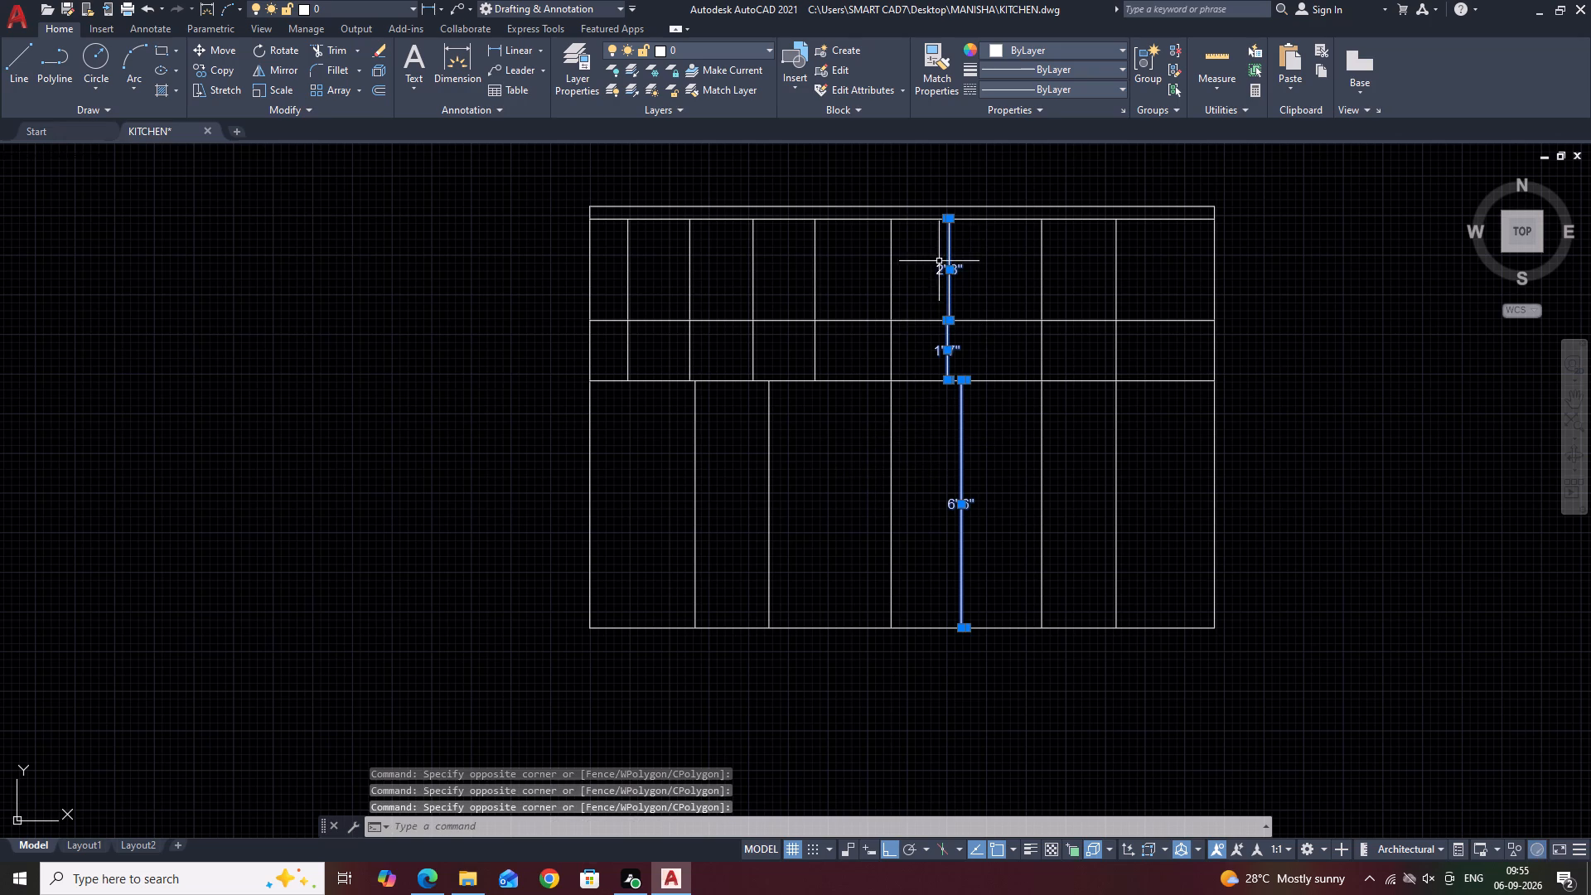
key(Delete)
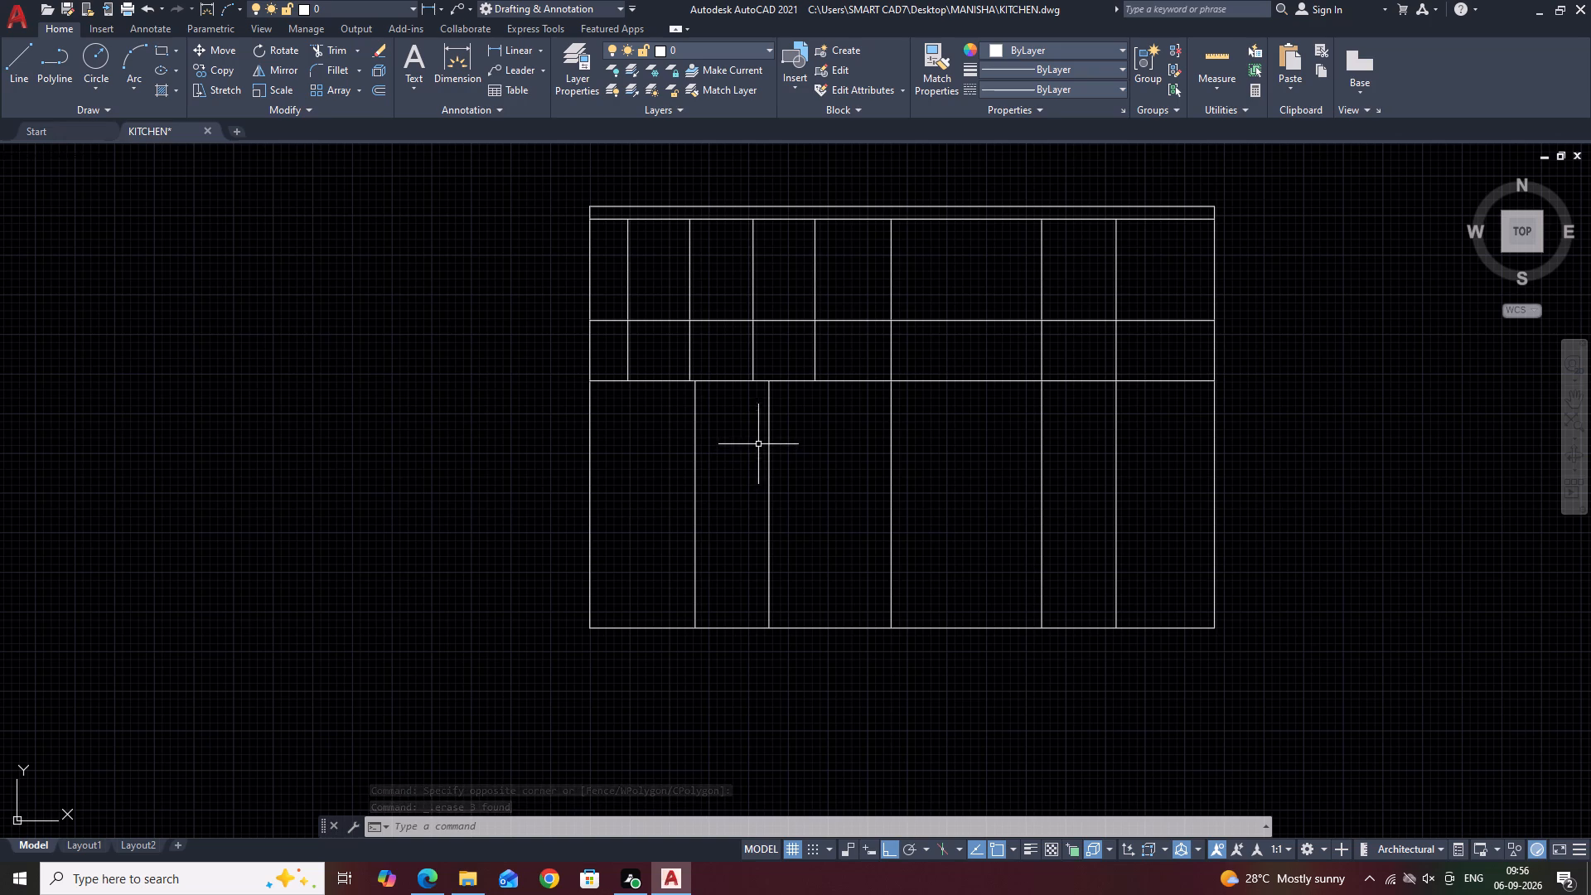
Draw a horizontal line from the midpoint of the lower section's leftmost inner vertical line to the outline's right edge.
scroll(666, 491, down, 1)
scroll(623, 512, up, 2)
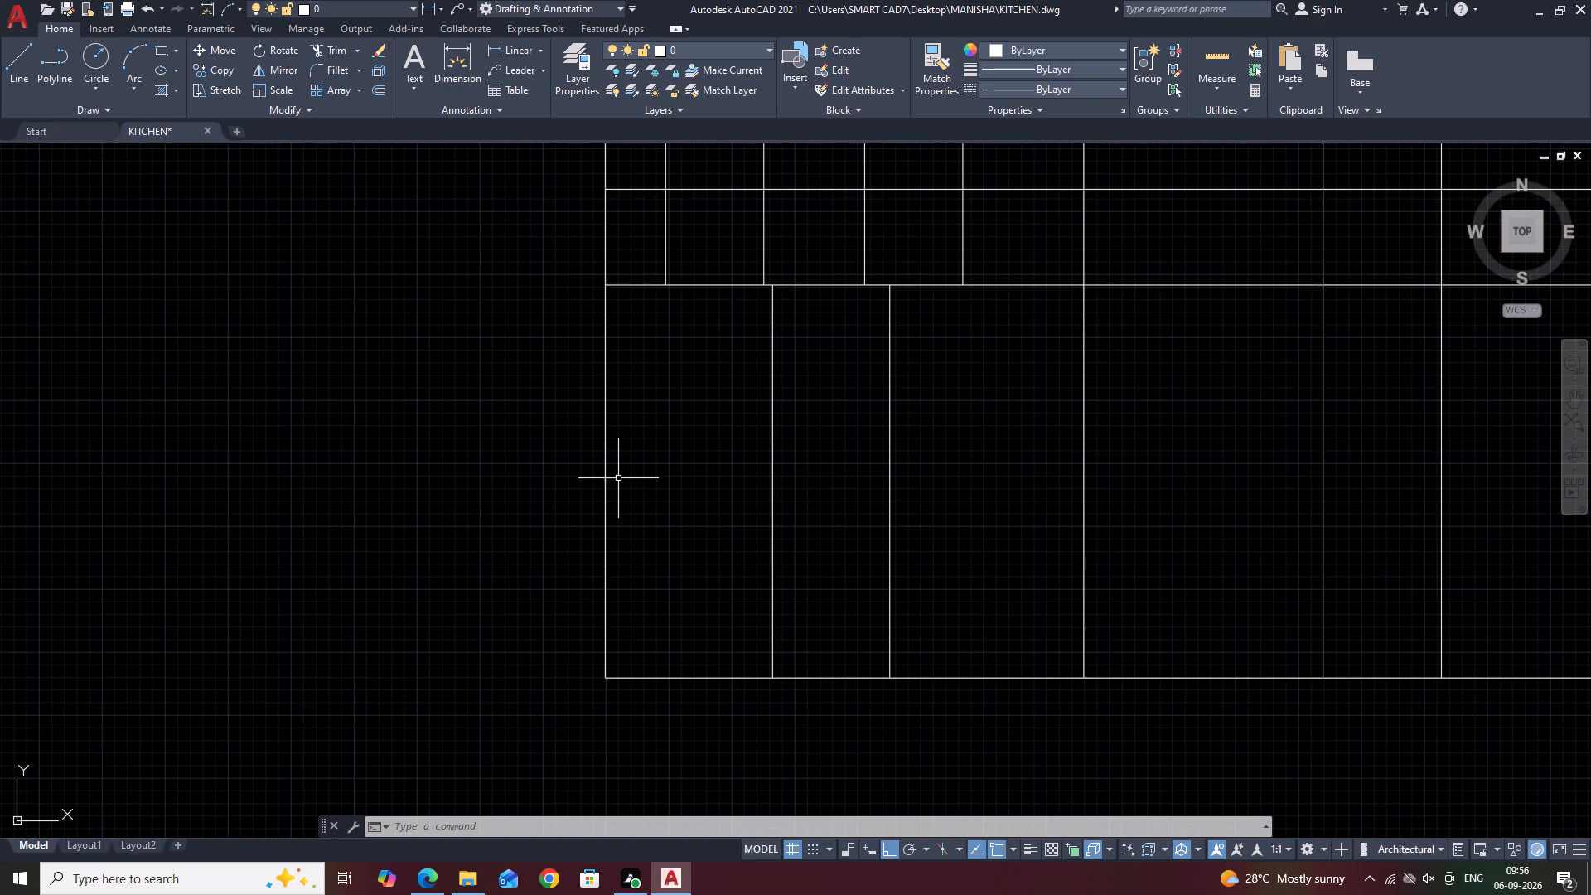
text(L)
key(space)
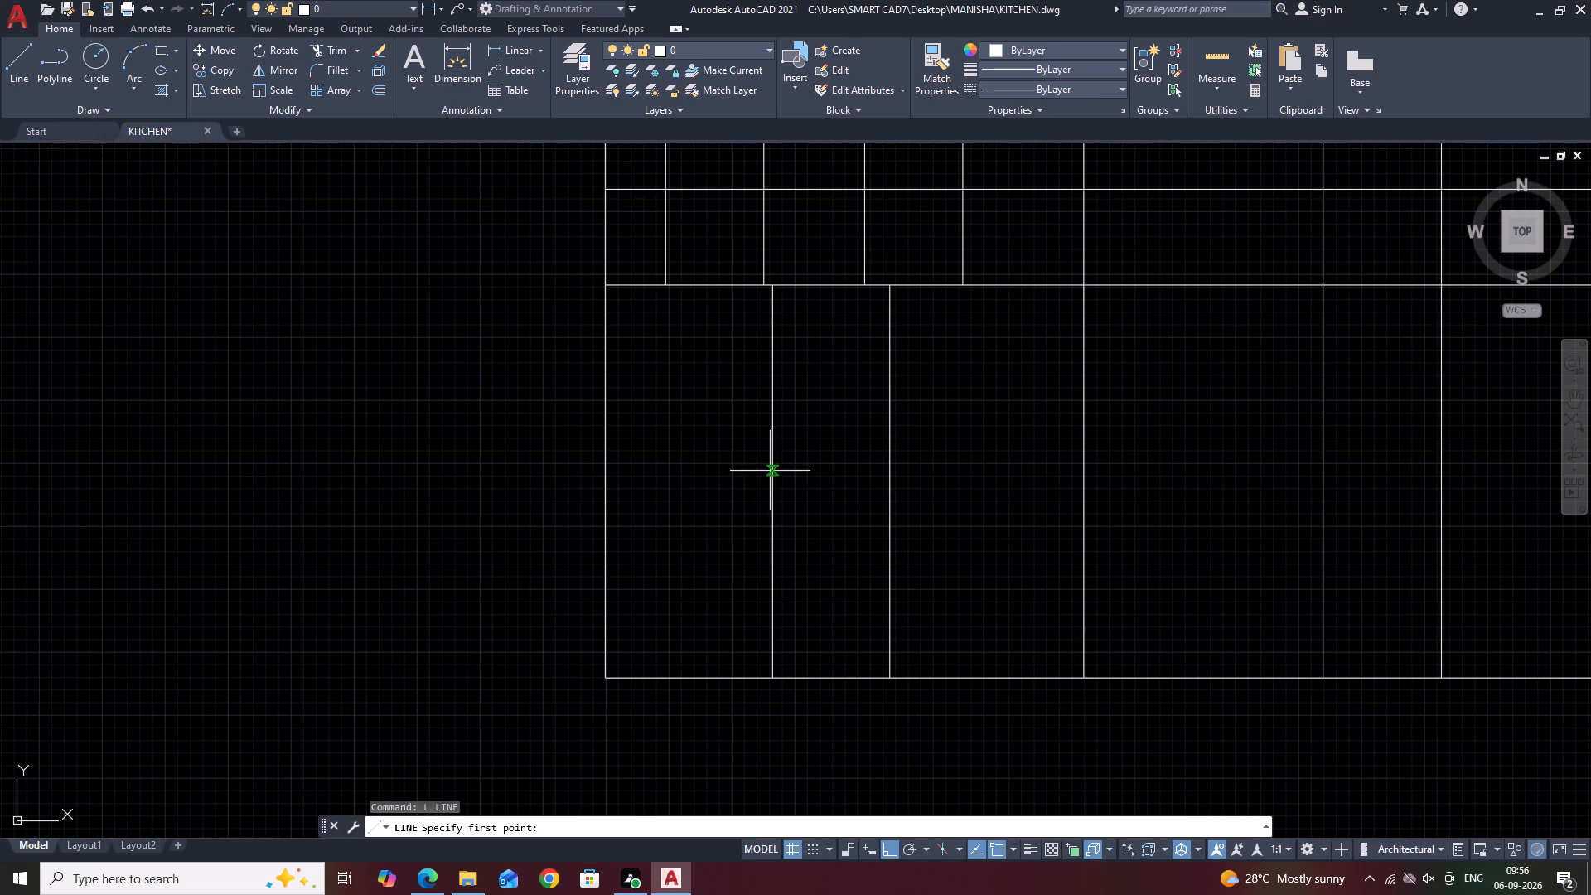
click(770, 481)
scroll(839, 477, down, 4)
scroll(902, 486, up, 2)
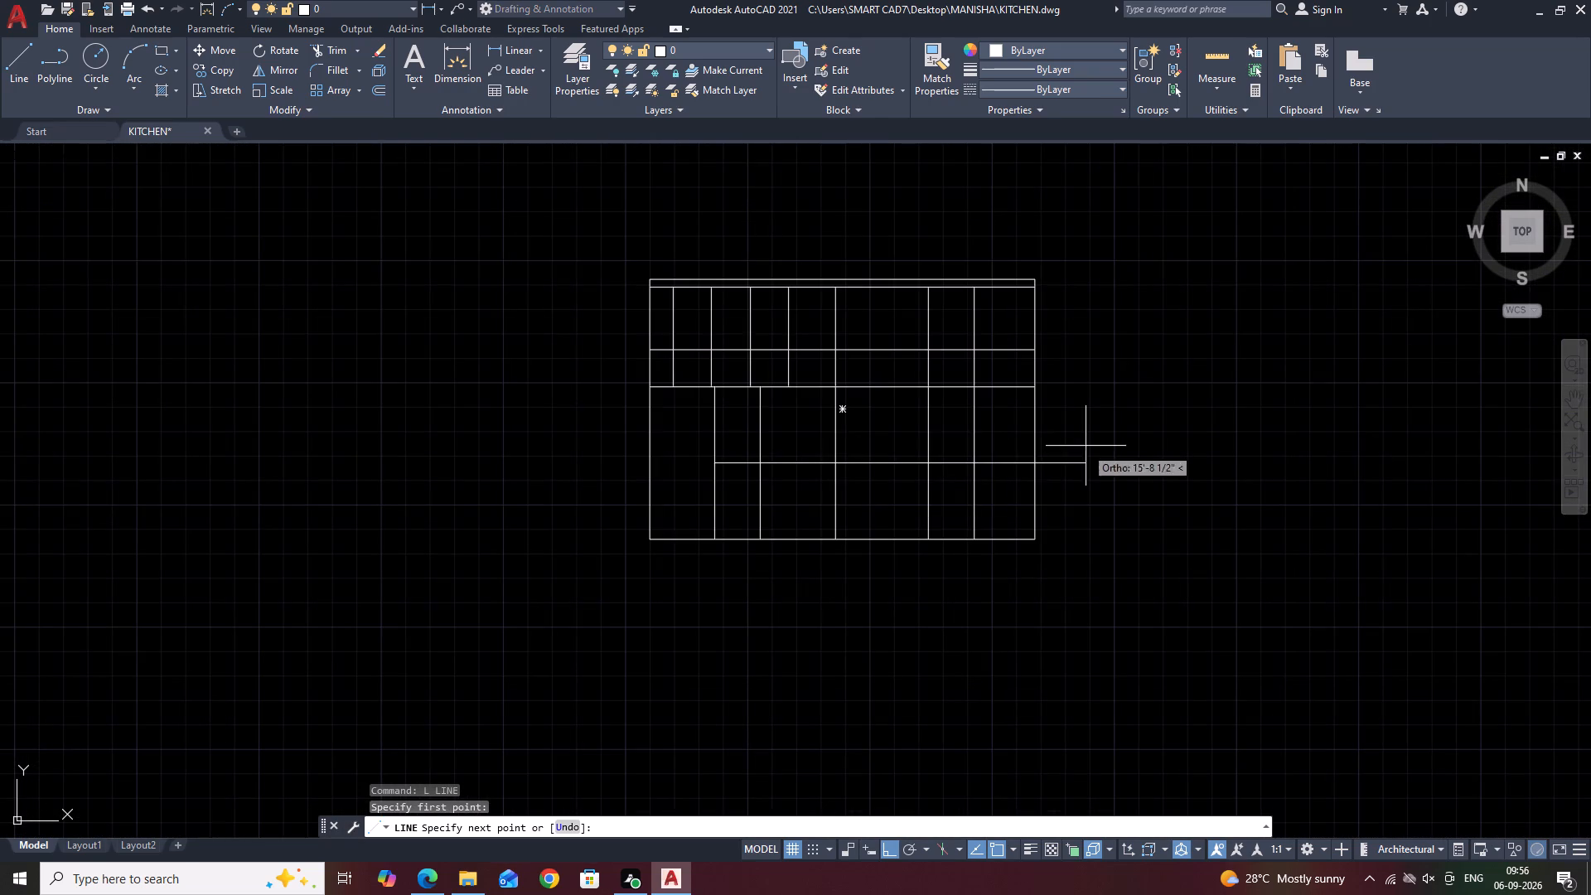
click(1030, 461)
key(Escape)
Stretch the new horizontal line's left end to the outline's left edge.
click(749, 447)
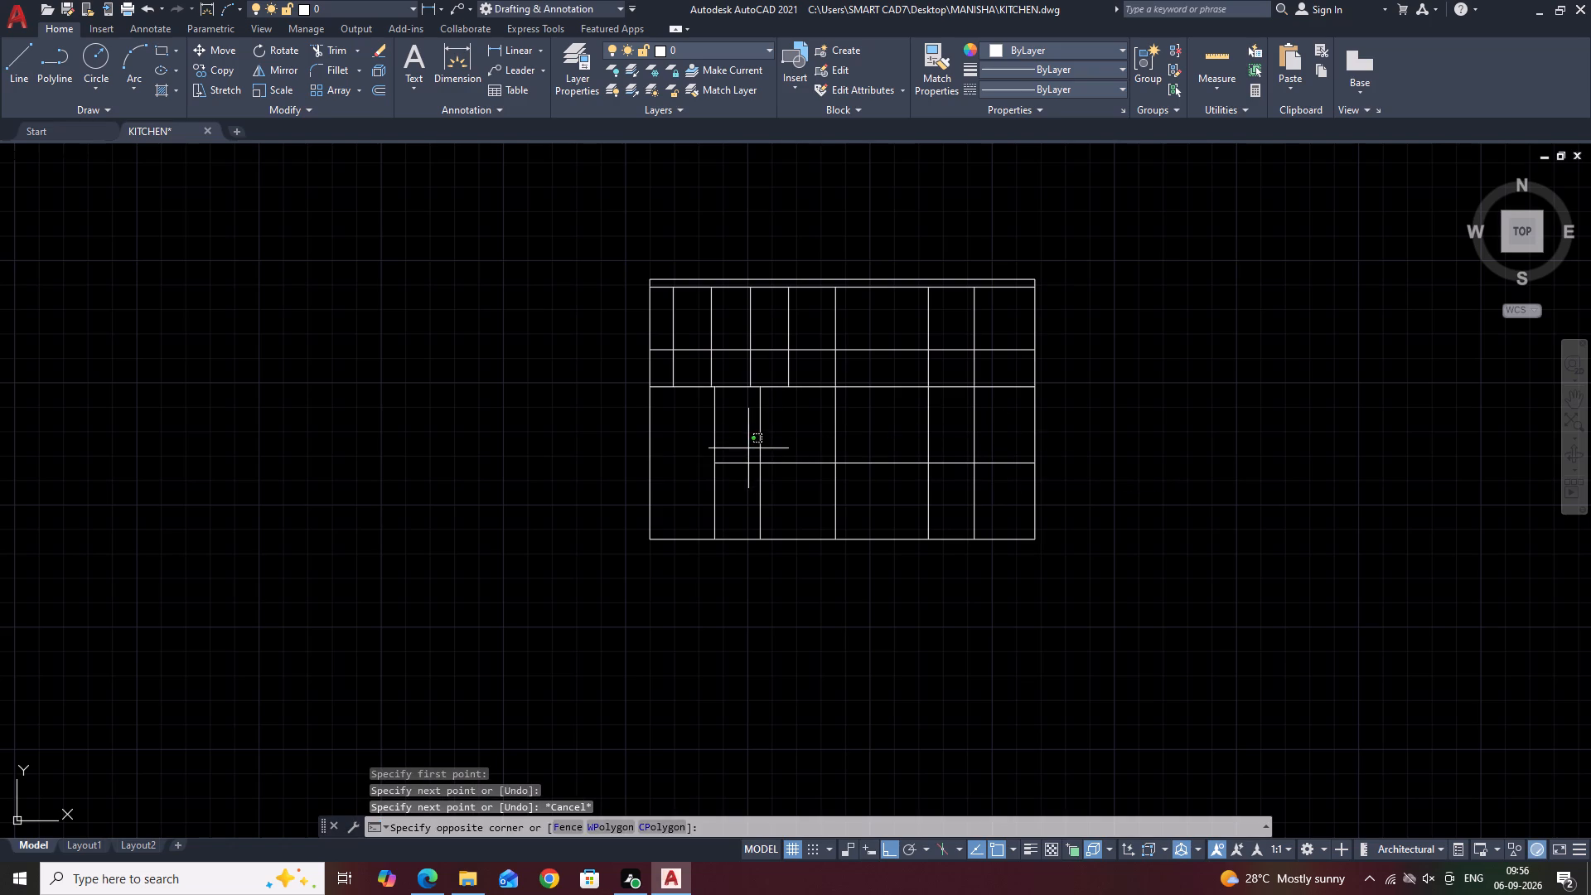
click(731, 477)
scroll(708, 473, up, 3)
click(716, 431)
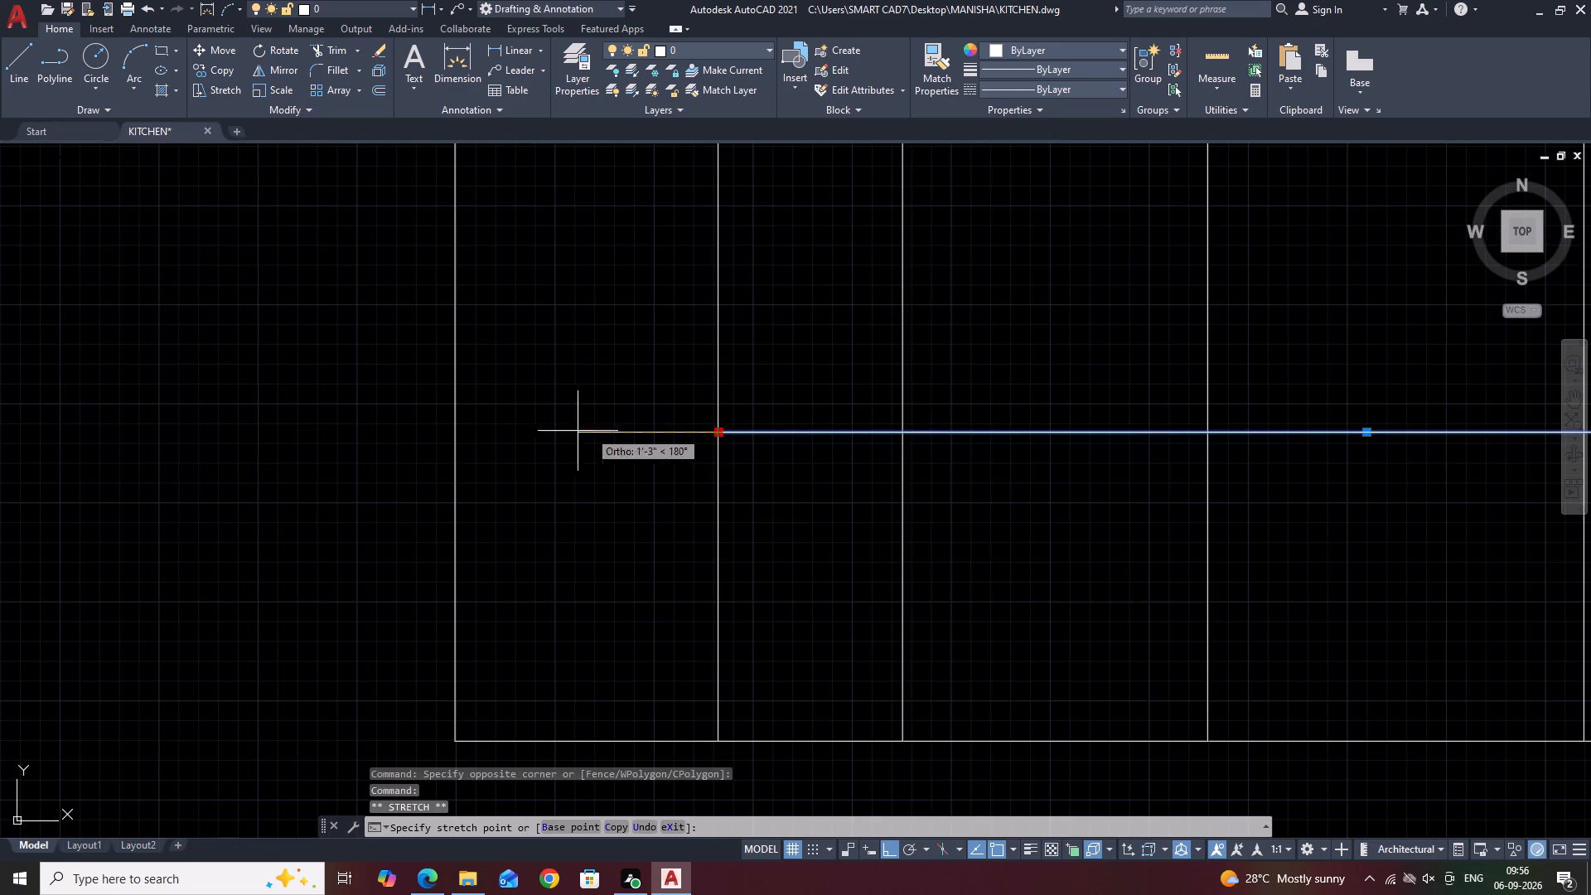
click(454, 433)
key(Escape)
Trim the two left and two right inner vertical lines above the new horizontal line in the lower section, keeping the middle one.
scroll(578, 487, down, 2)
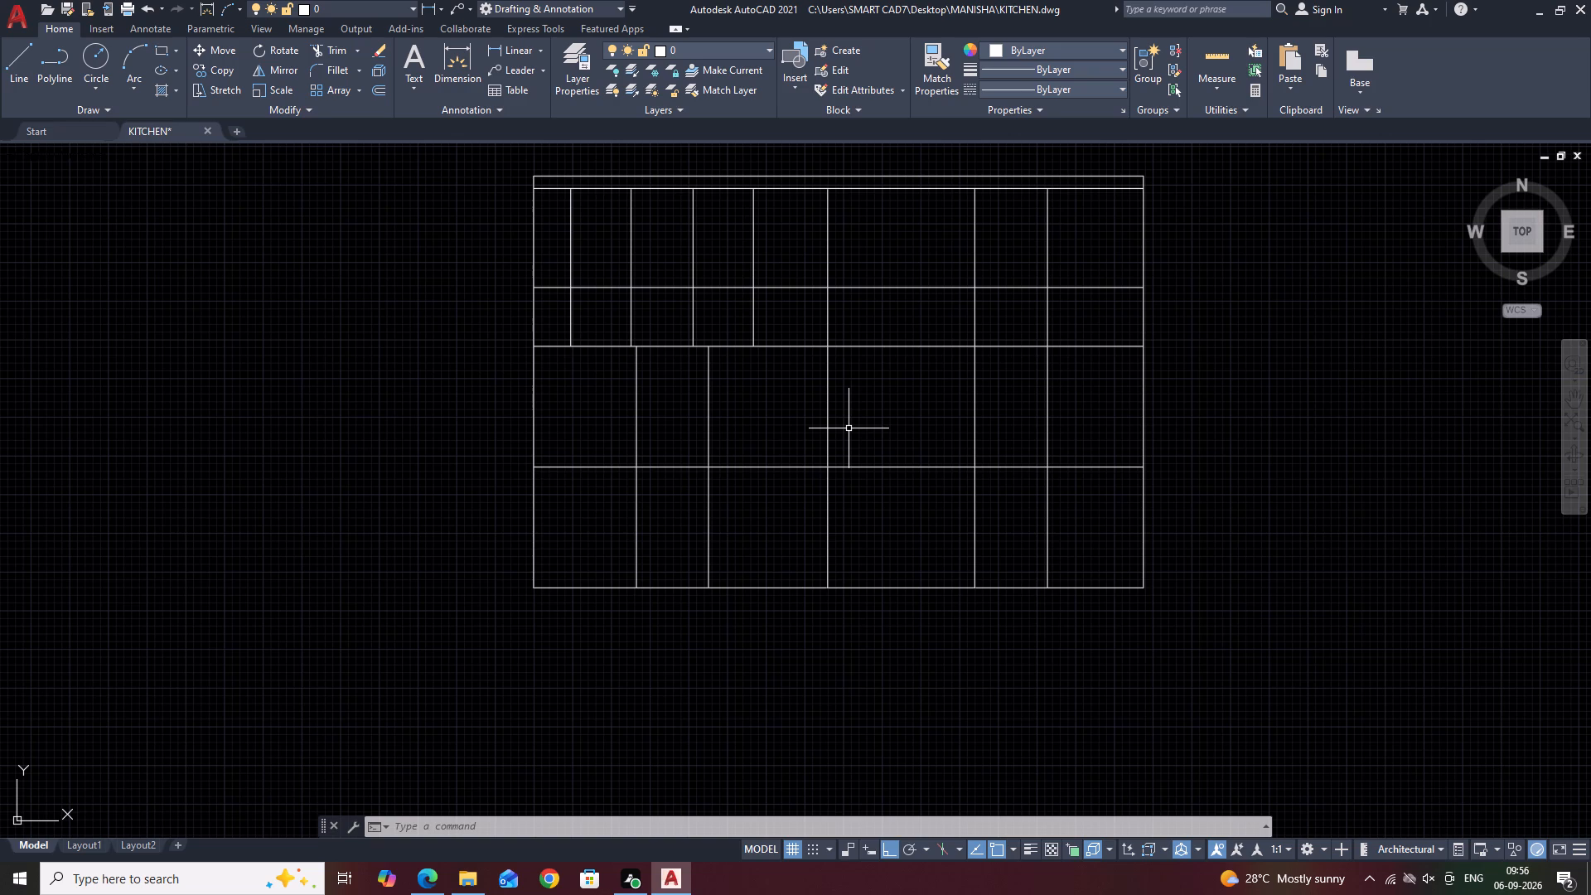
middle_drag(674, 526, 723, 535)
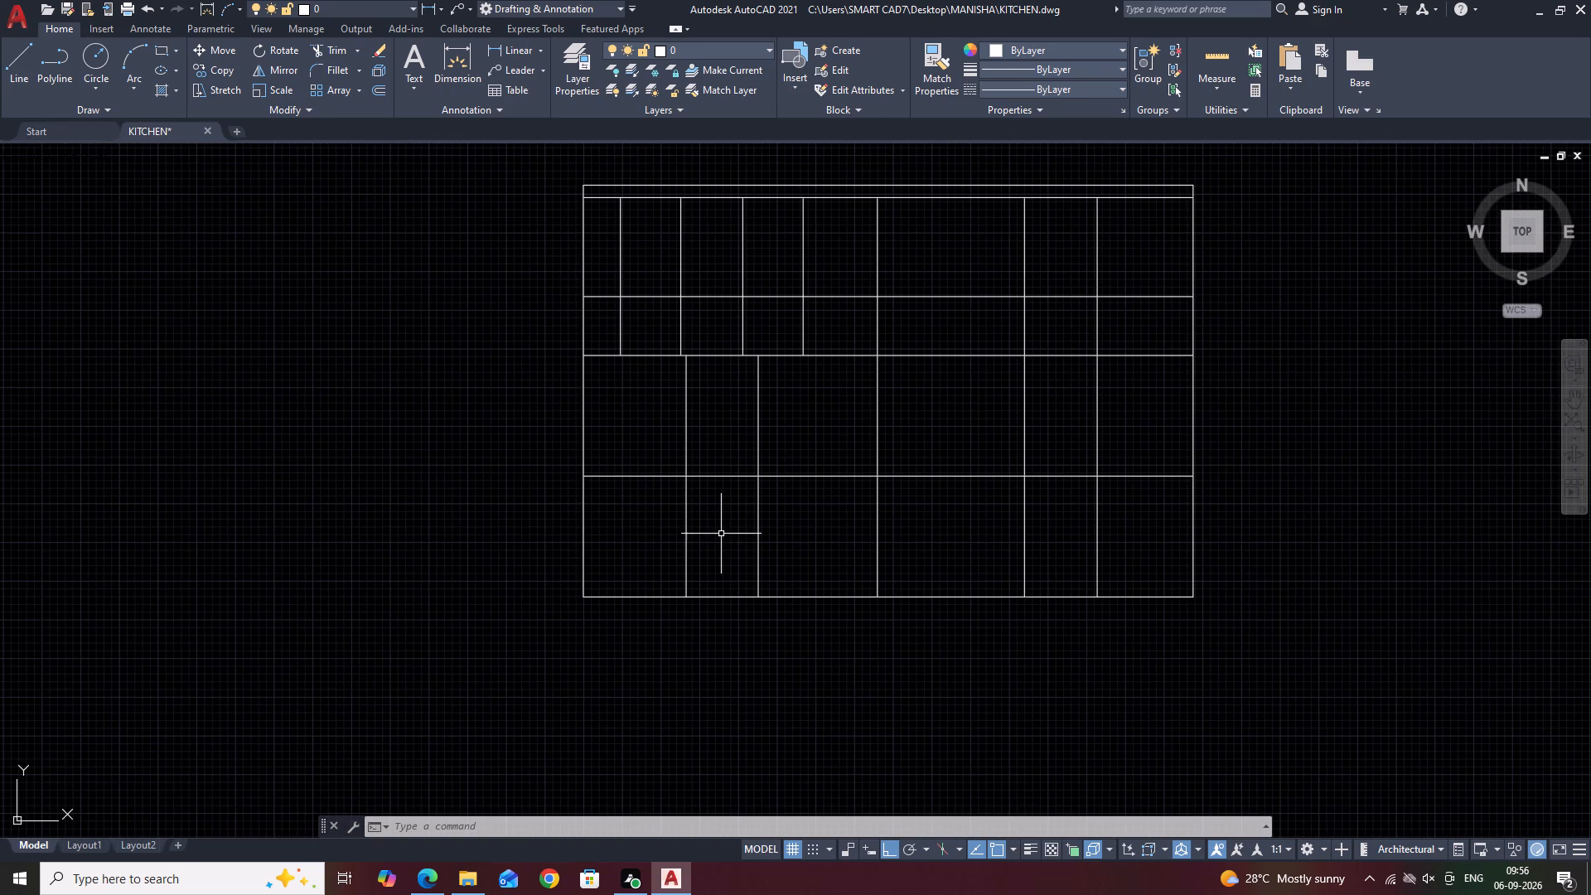
key(t)
key(r)
key(space)
click(789, 450)
click(667, 428)
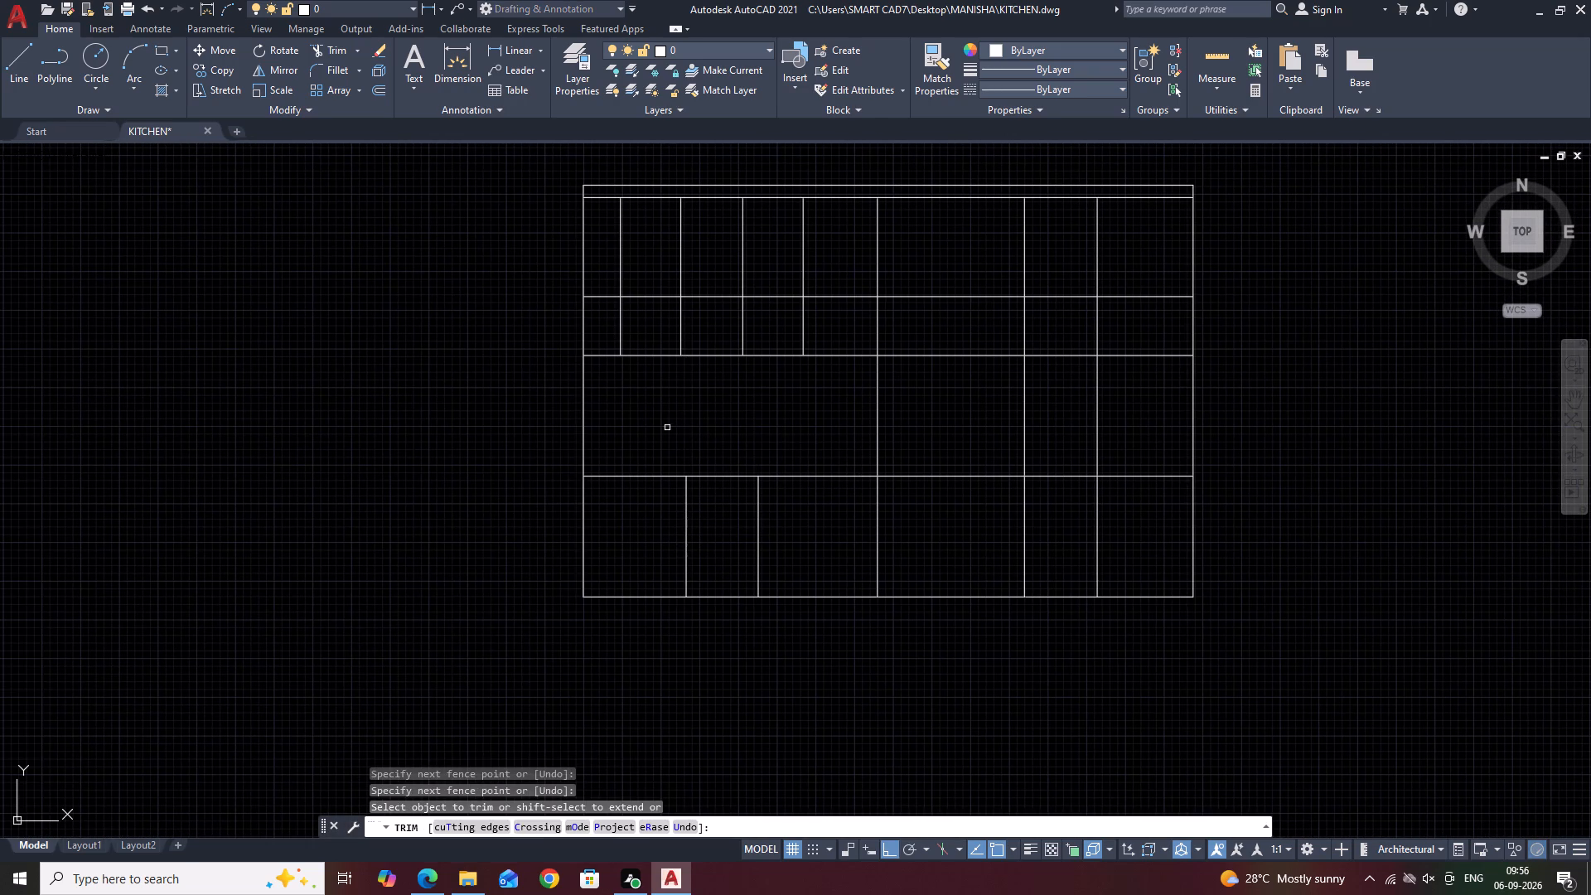
middle_drag(1201, 403, 1000, 469)
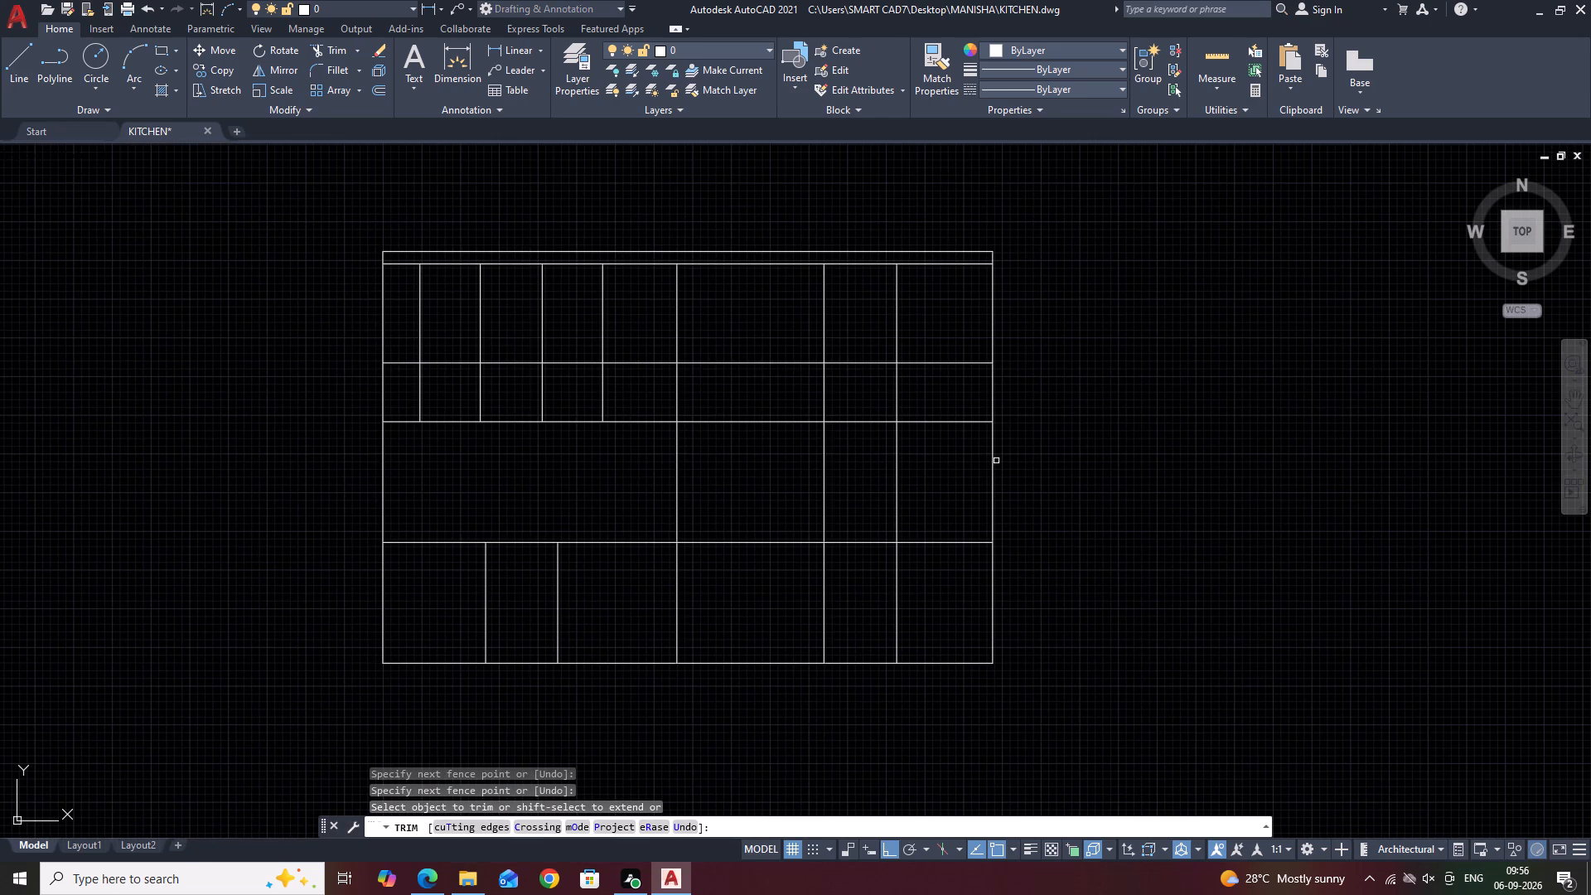
click(923, 472)
click(772, 460)
key(Escape)
Review the trimmed divisions across the whole kitchen layout.
middle_drag(833, 565, 956, 479)
middle_drag(956, 590, 1041, 522)
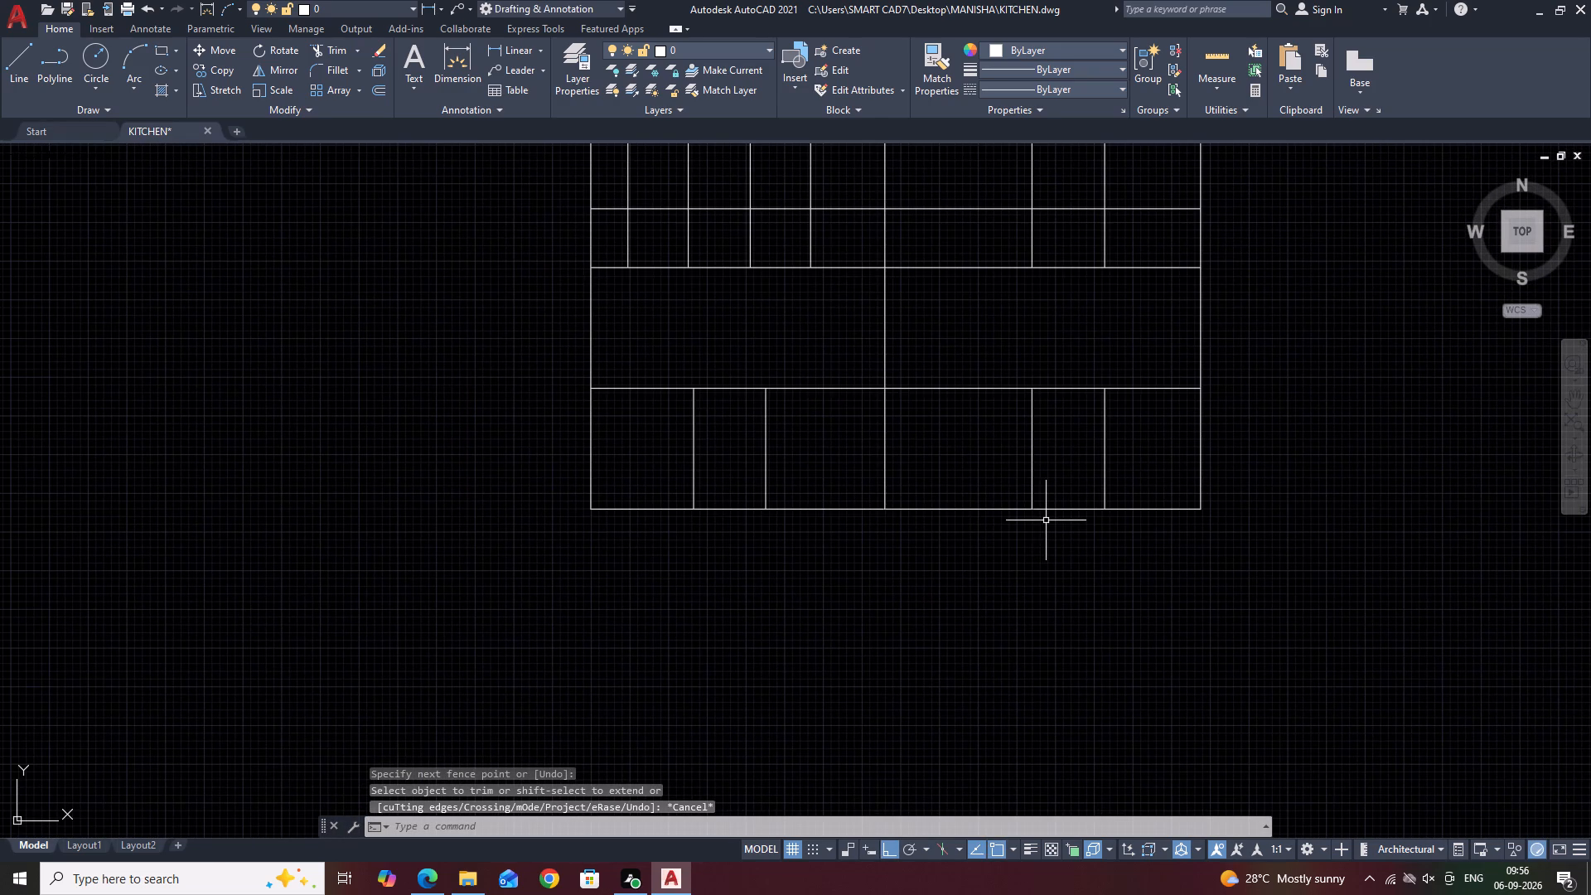
middle_drag(614, 442, 699, 515)
middle_drag(839, 430, 768, 437)
scroll(768, 437, down, 1)
middle_drag(822, 290, 799, 377)
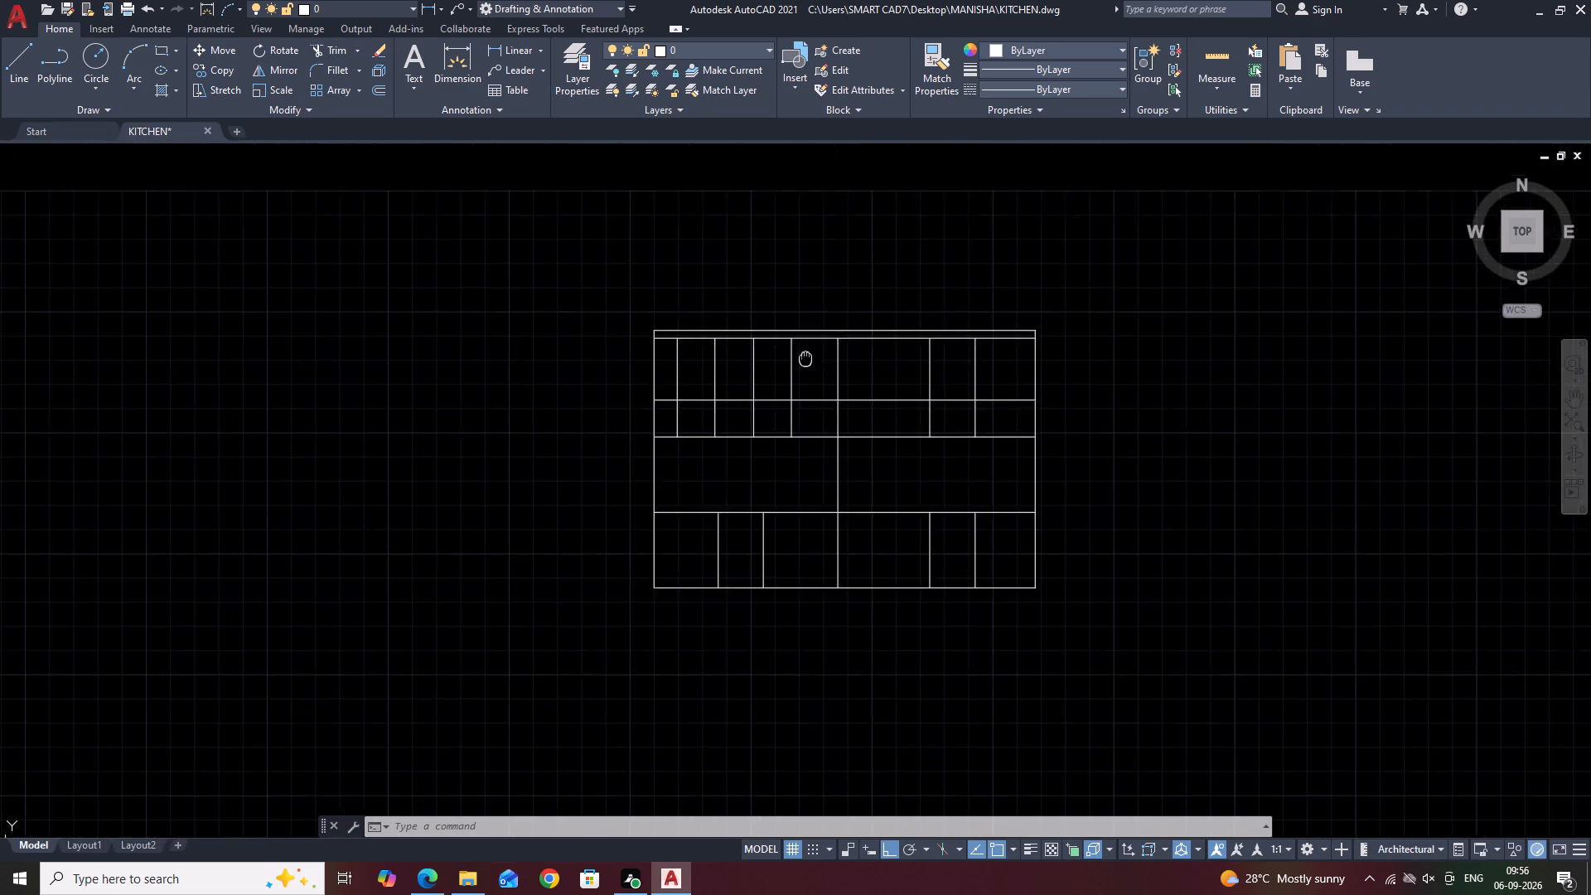
middle_drag(799, 377, 769, 471)
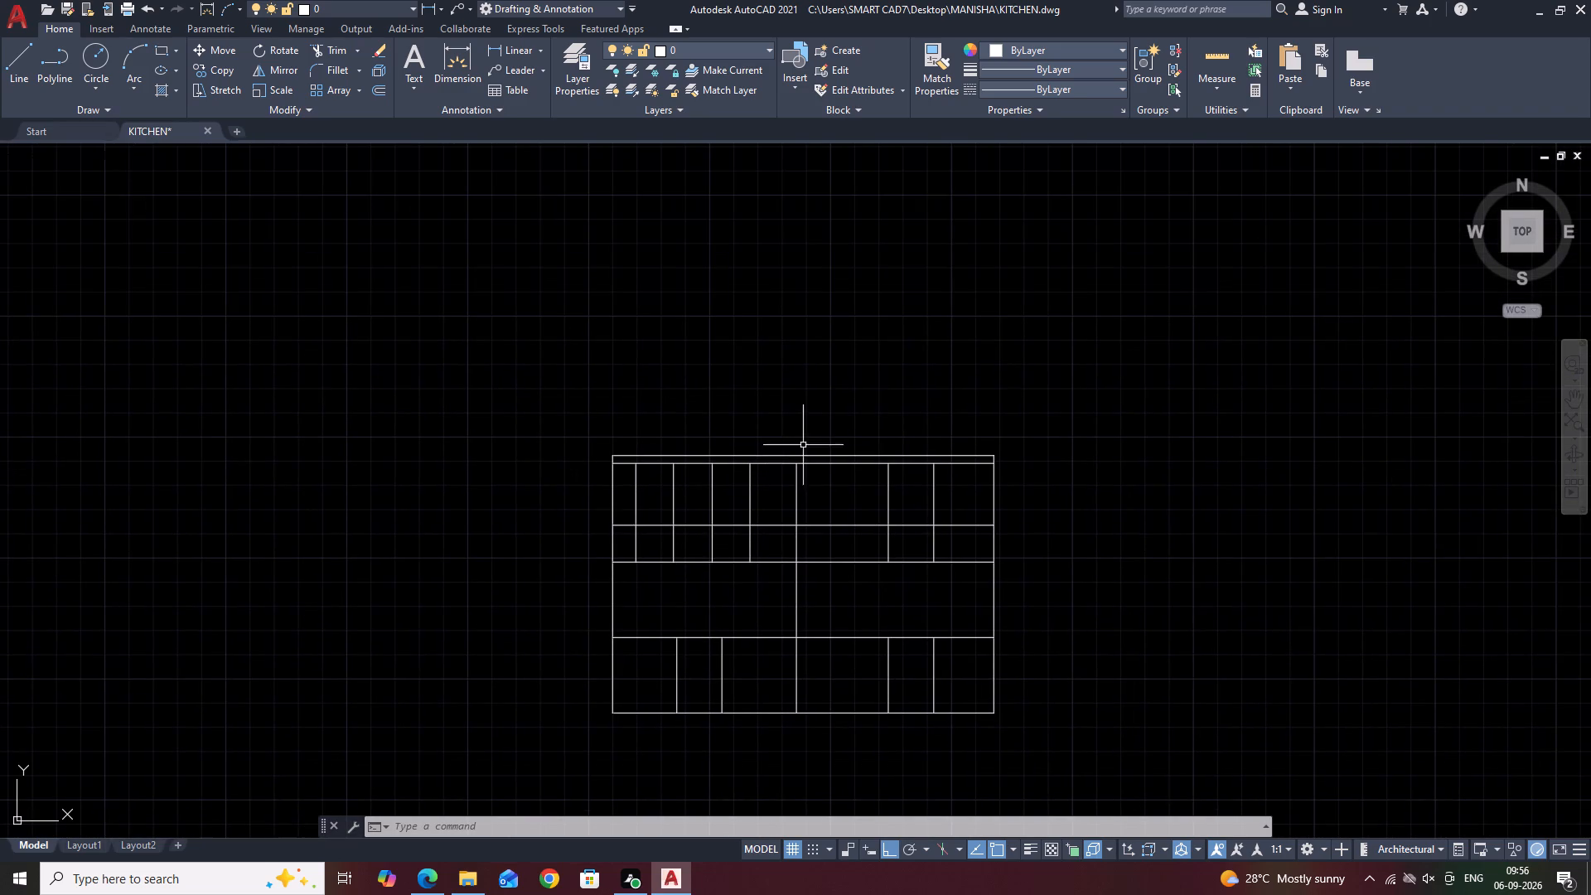
middle_drag(766, 455, 762, 501)
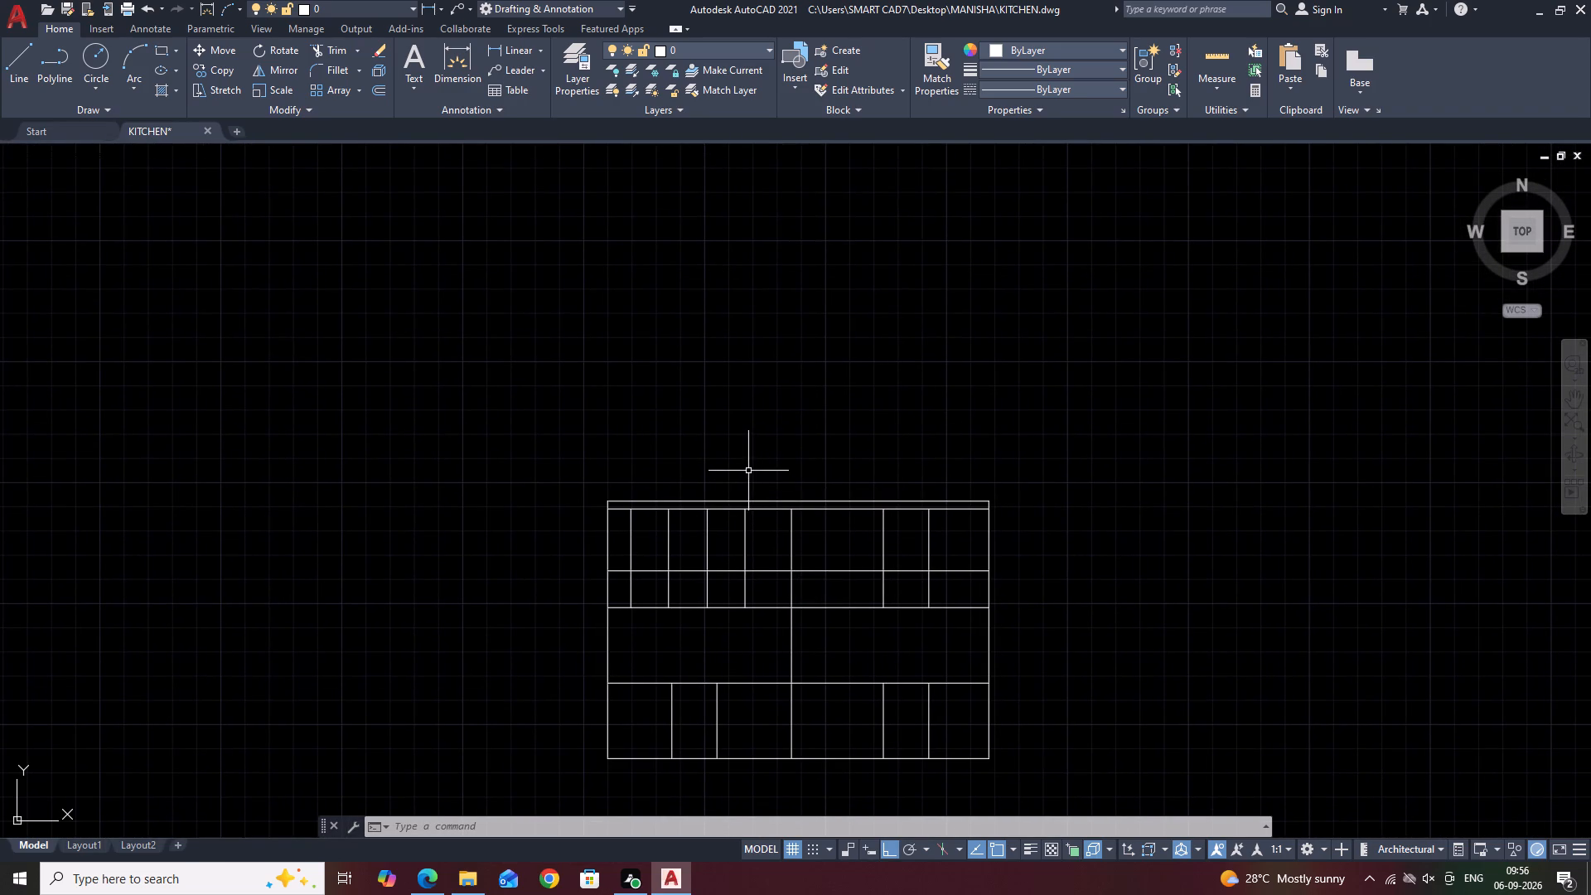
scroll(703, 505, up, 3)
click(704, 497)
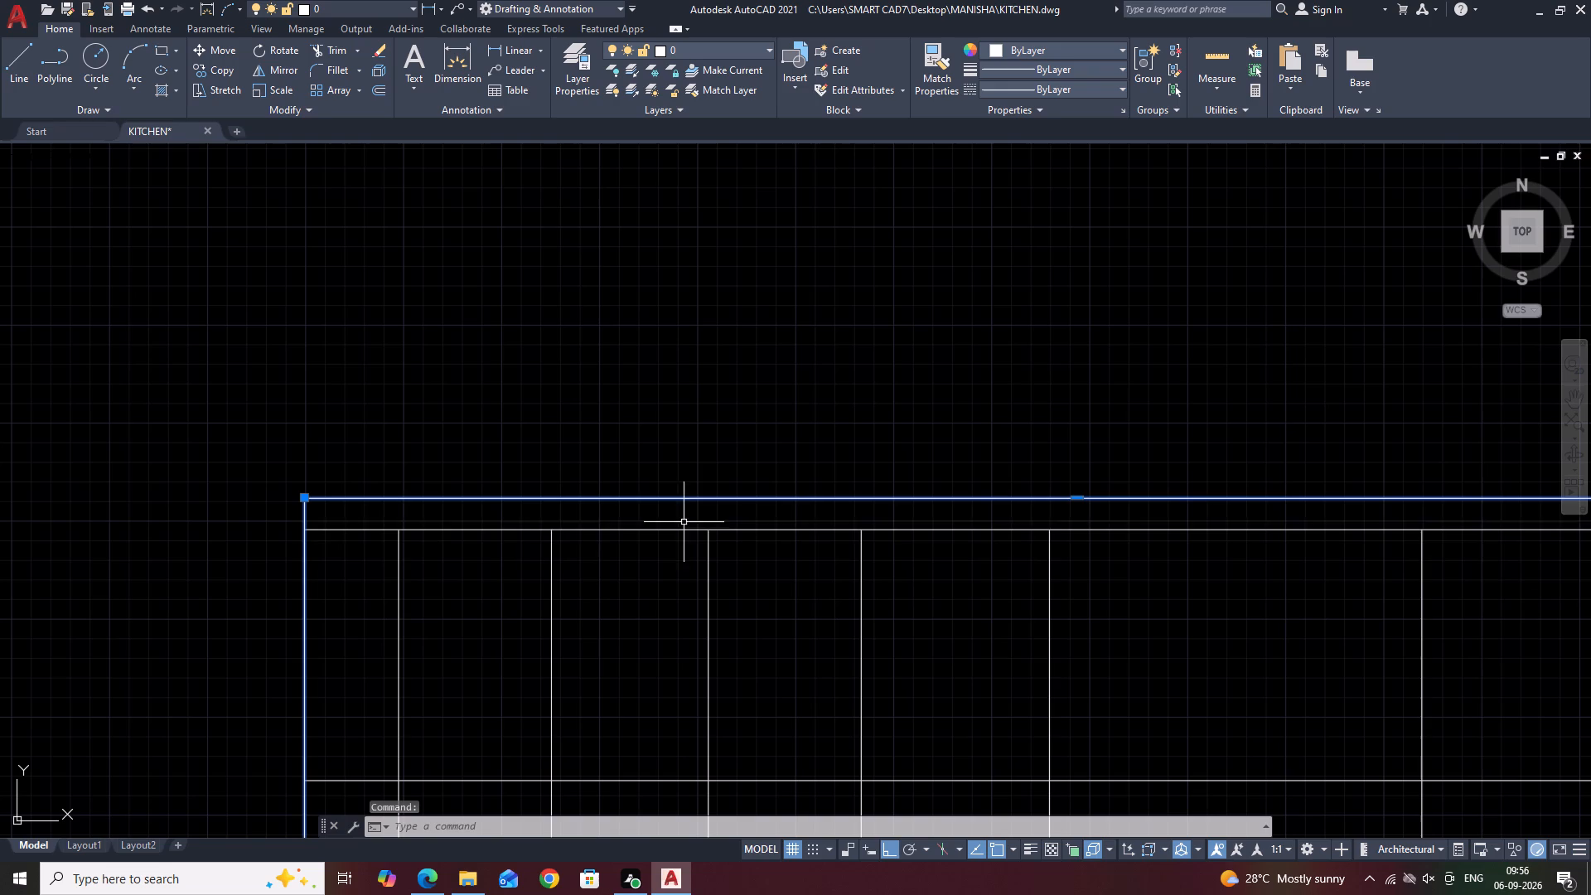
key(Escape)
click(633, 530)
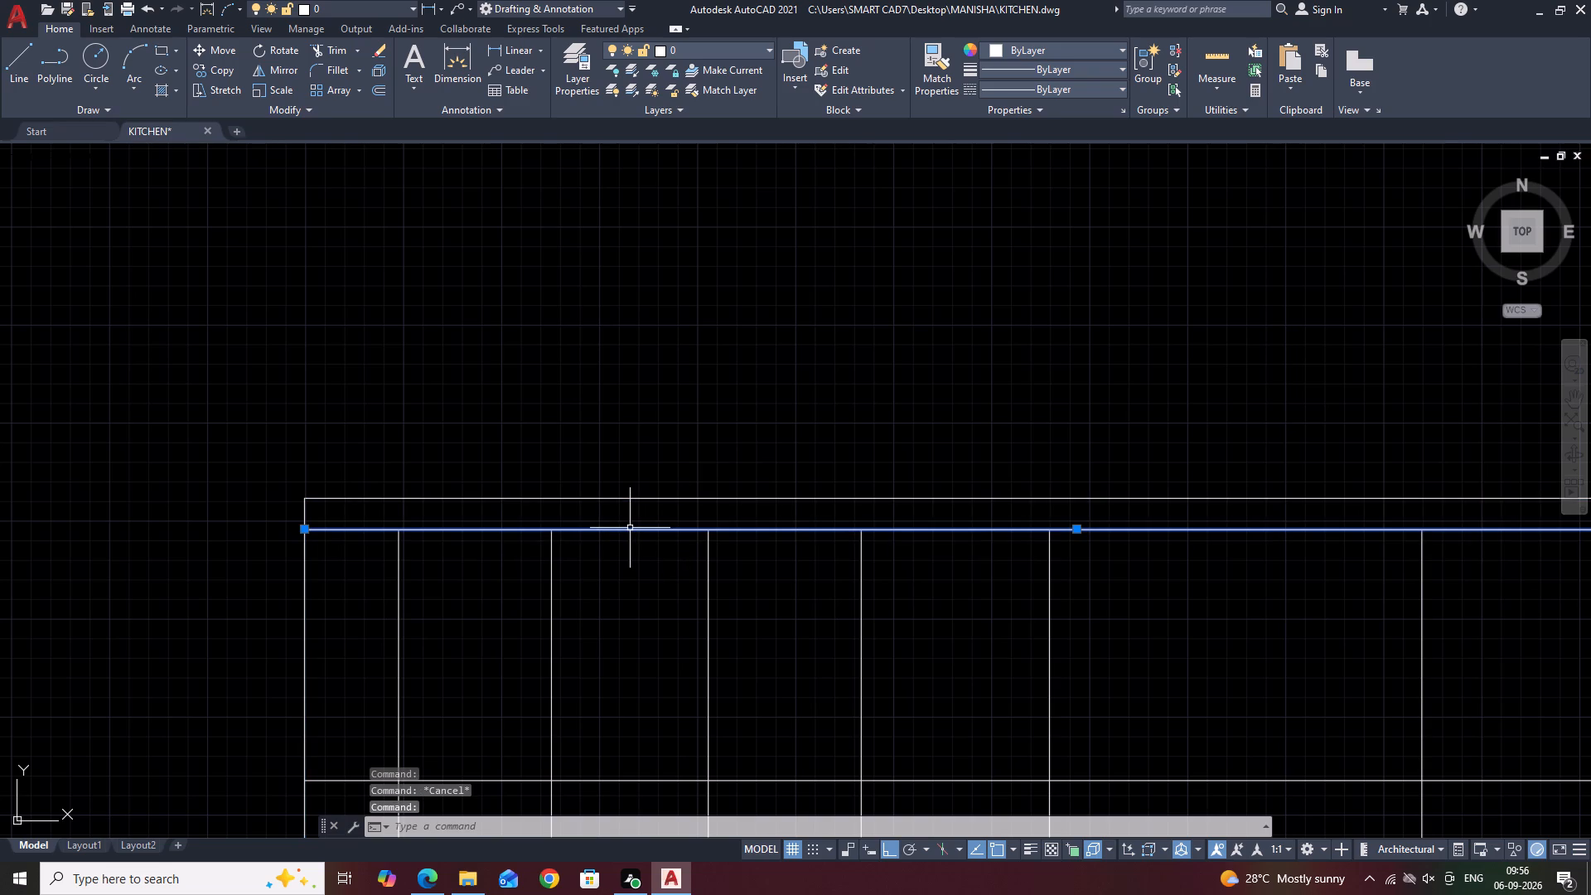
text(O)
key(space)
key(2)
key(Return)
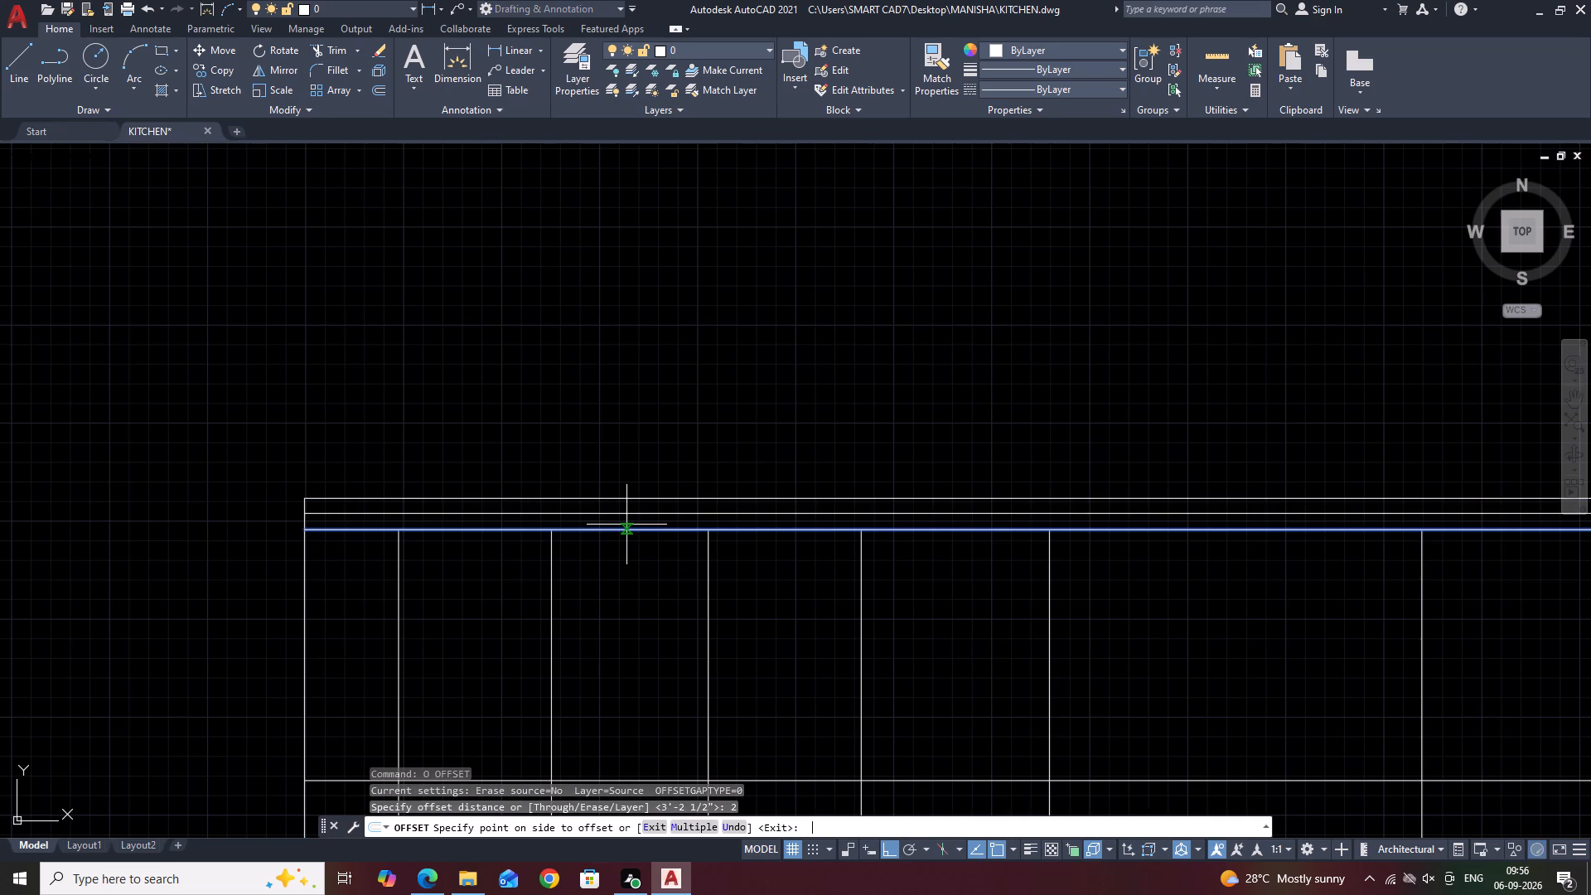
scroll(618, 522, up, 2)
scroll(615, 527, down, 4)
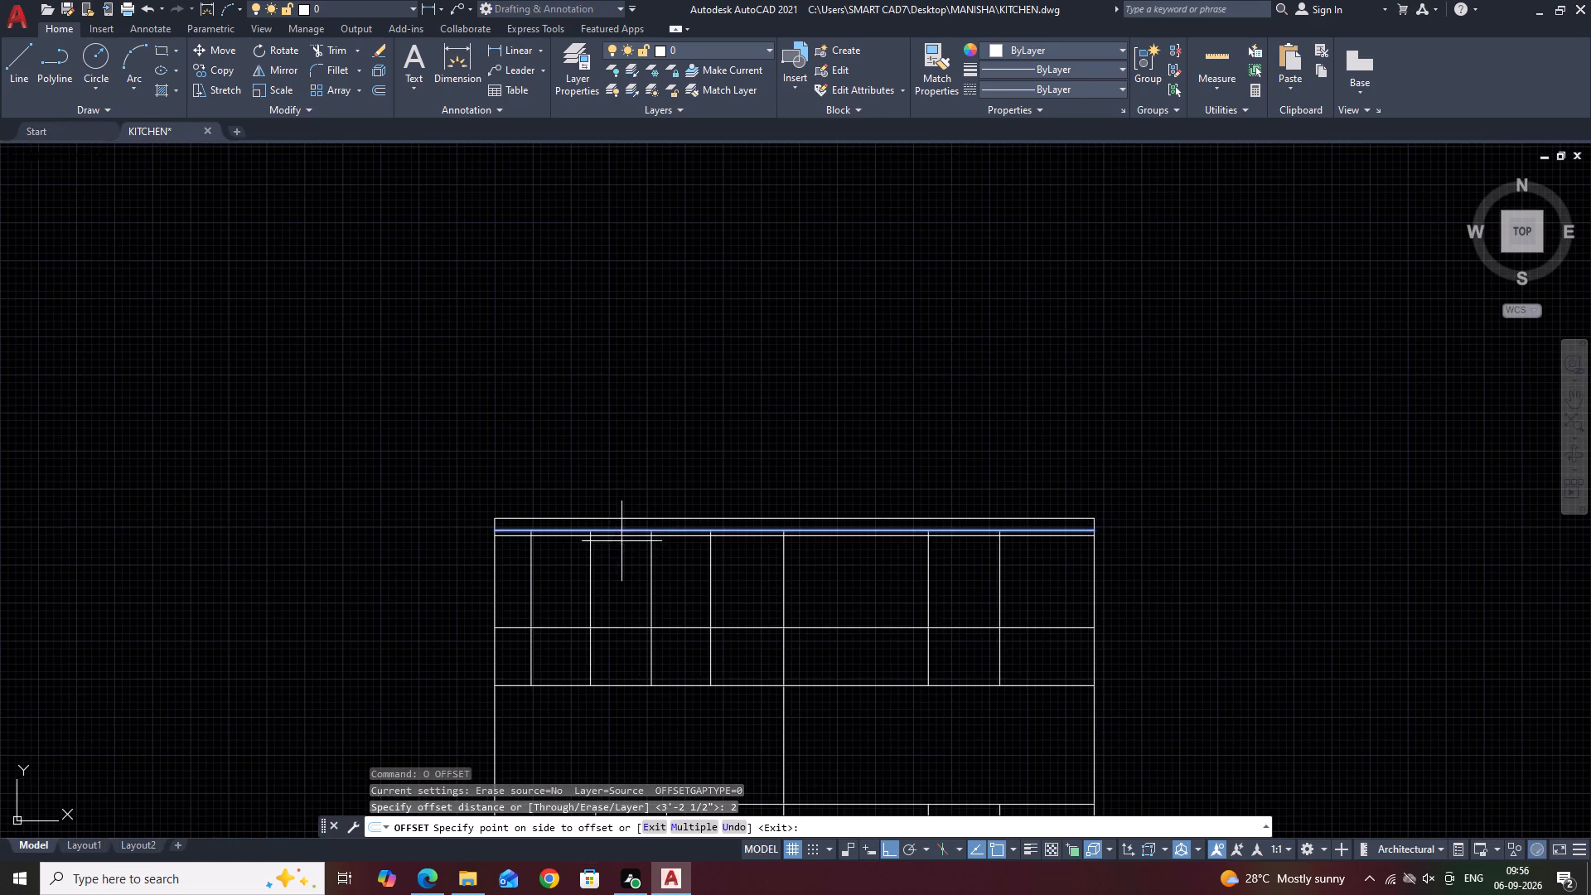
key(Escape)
Offset the horizontal line just below the outline's top edge 1" upward.
scroll(617, 538, up, 4)
click(624, 499)
click(602, 521)
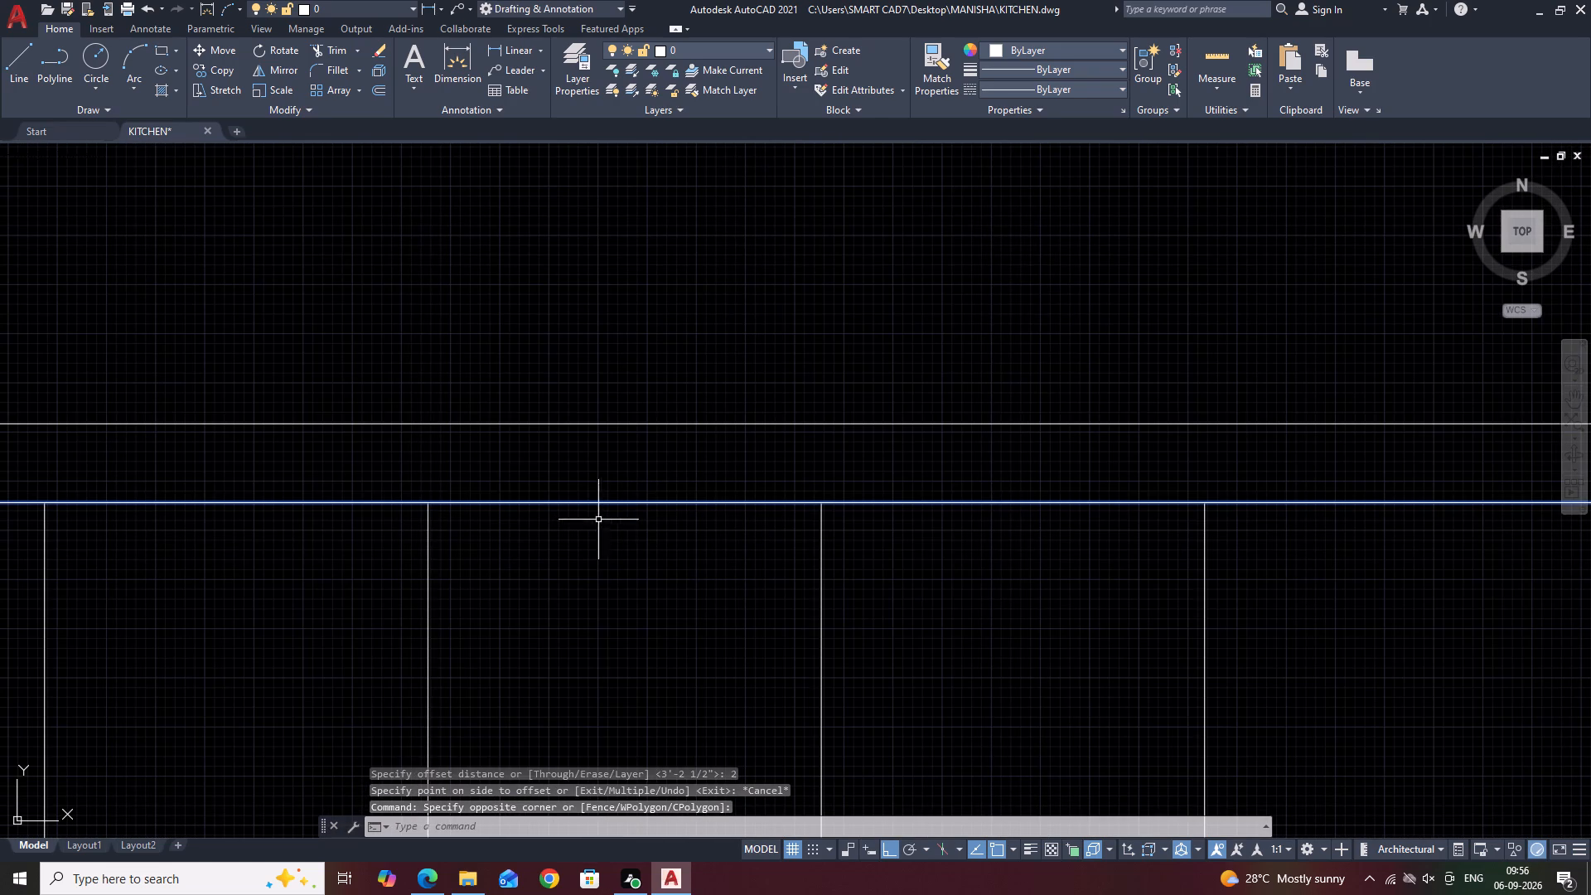
text(O 1)
key(space)
click(626, 475)
scroll(599, 486, down, 3)
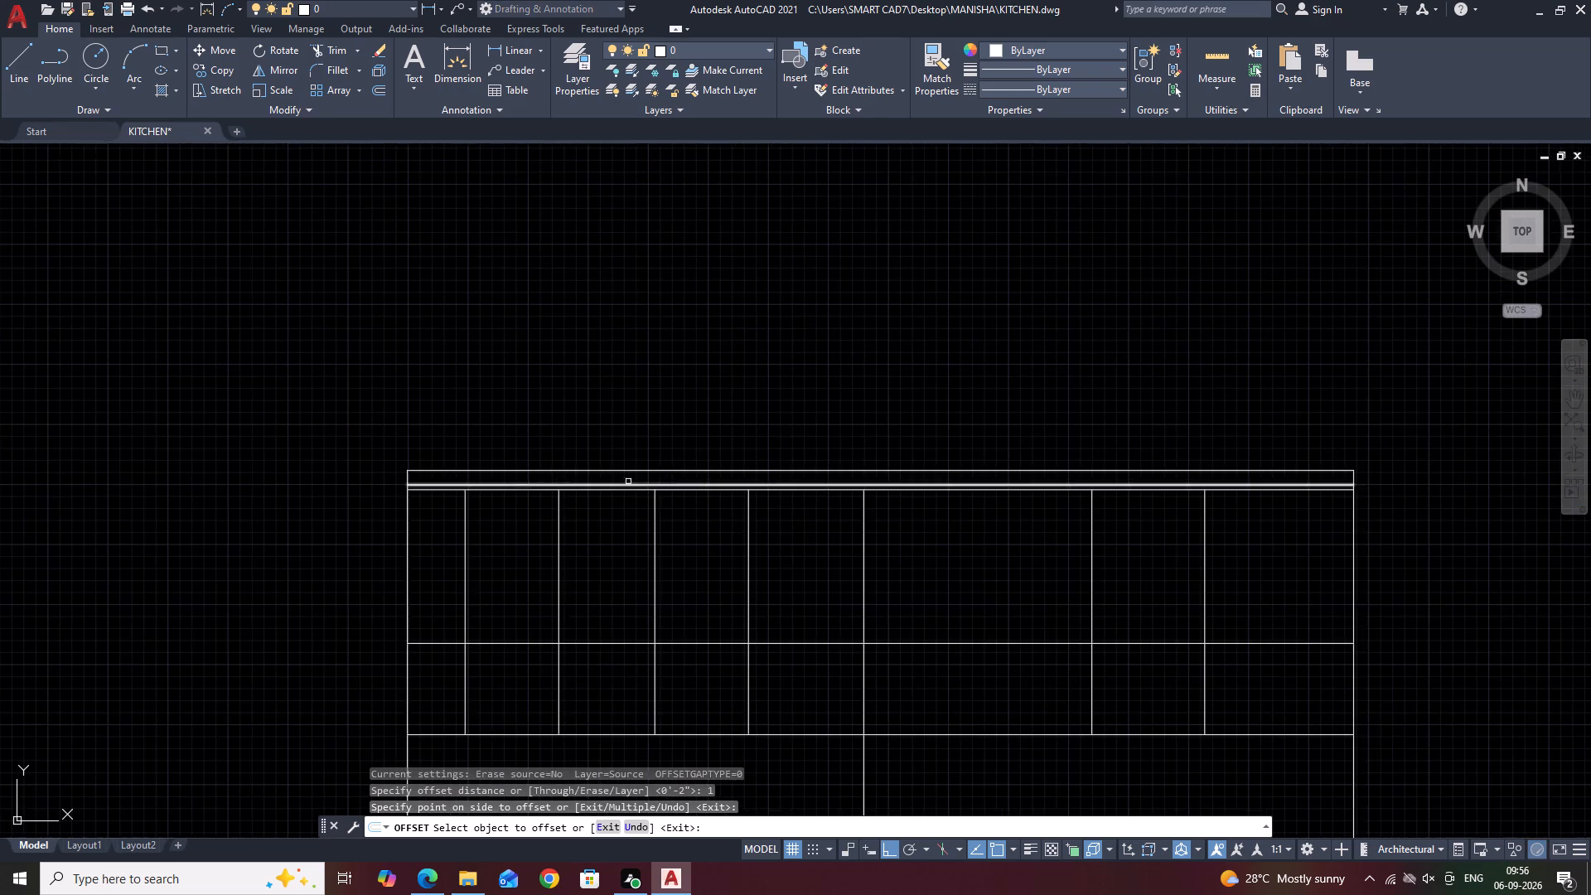
key(Escape)
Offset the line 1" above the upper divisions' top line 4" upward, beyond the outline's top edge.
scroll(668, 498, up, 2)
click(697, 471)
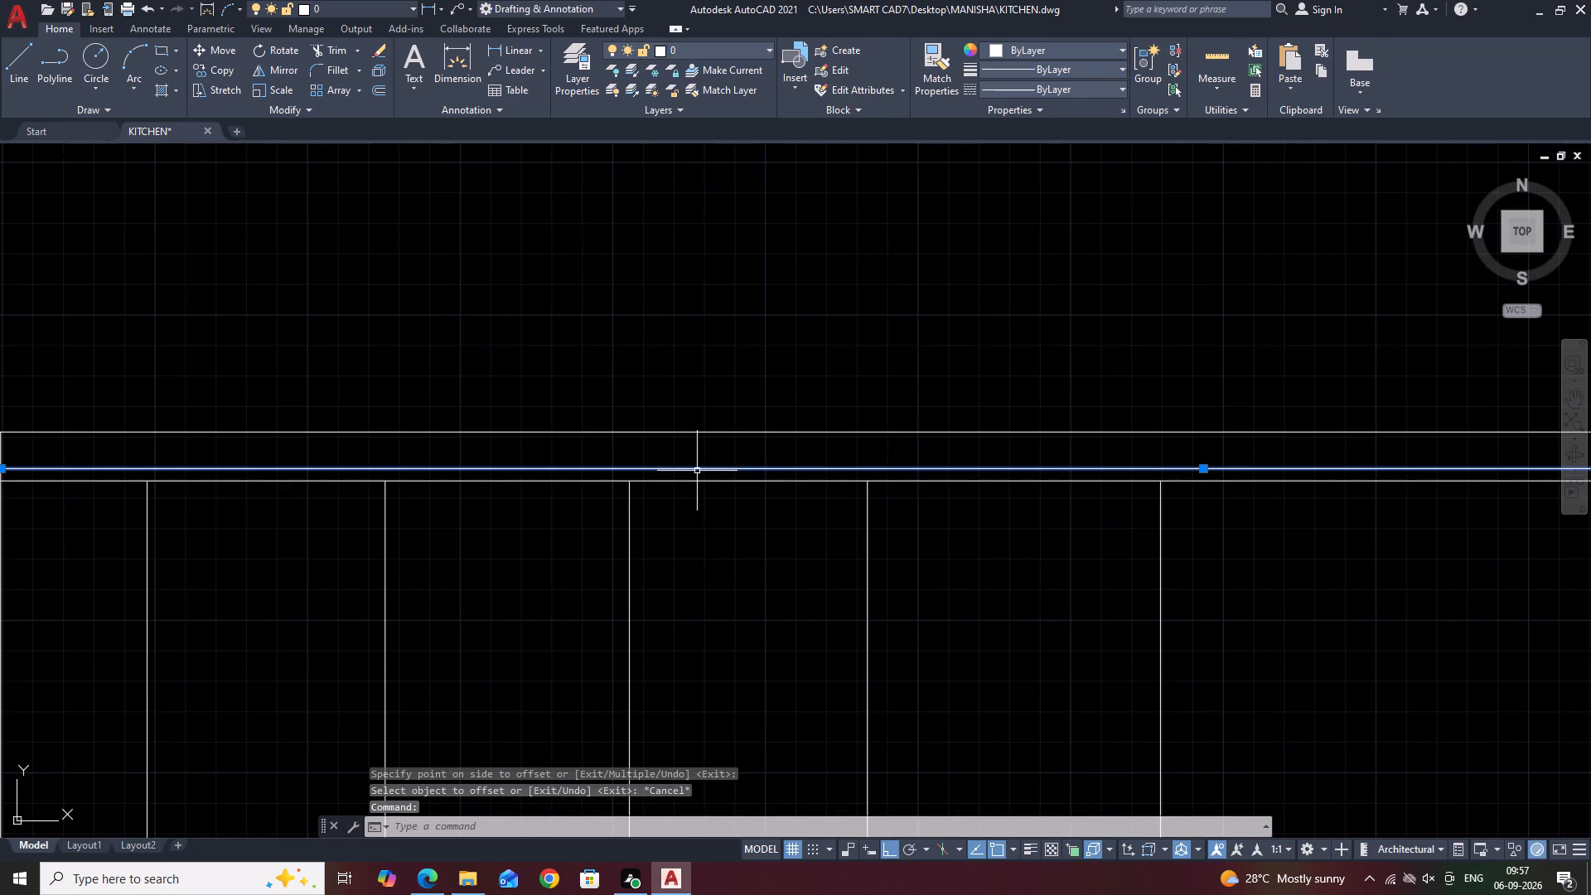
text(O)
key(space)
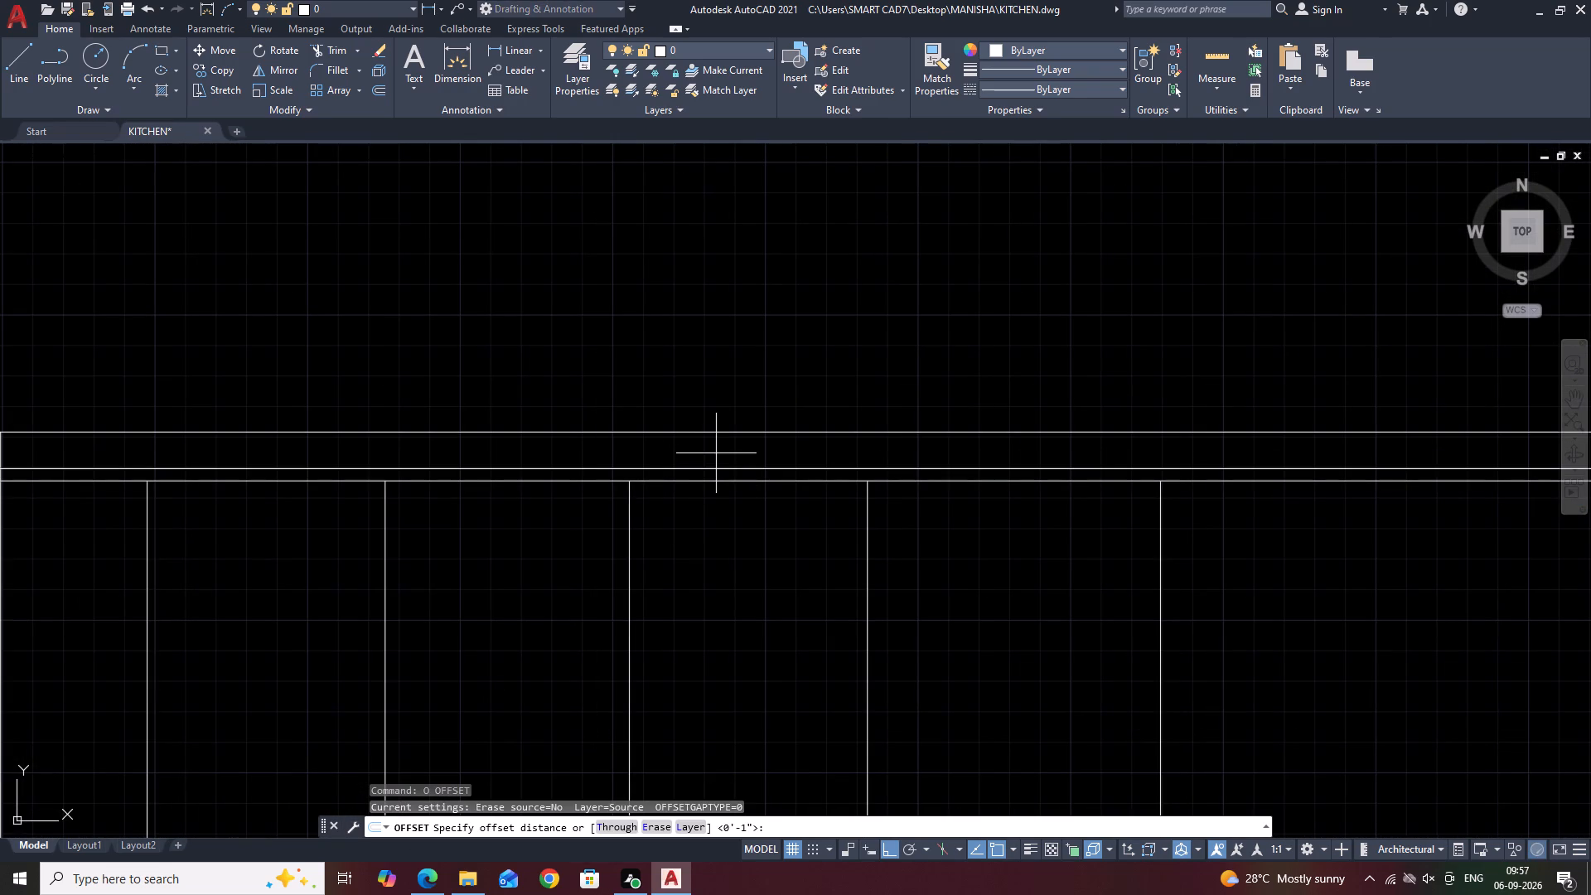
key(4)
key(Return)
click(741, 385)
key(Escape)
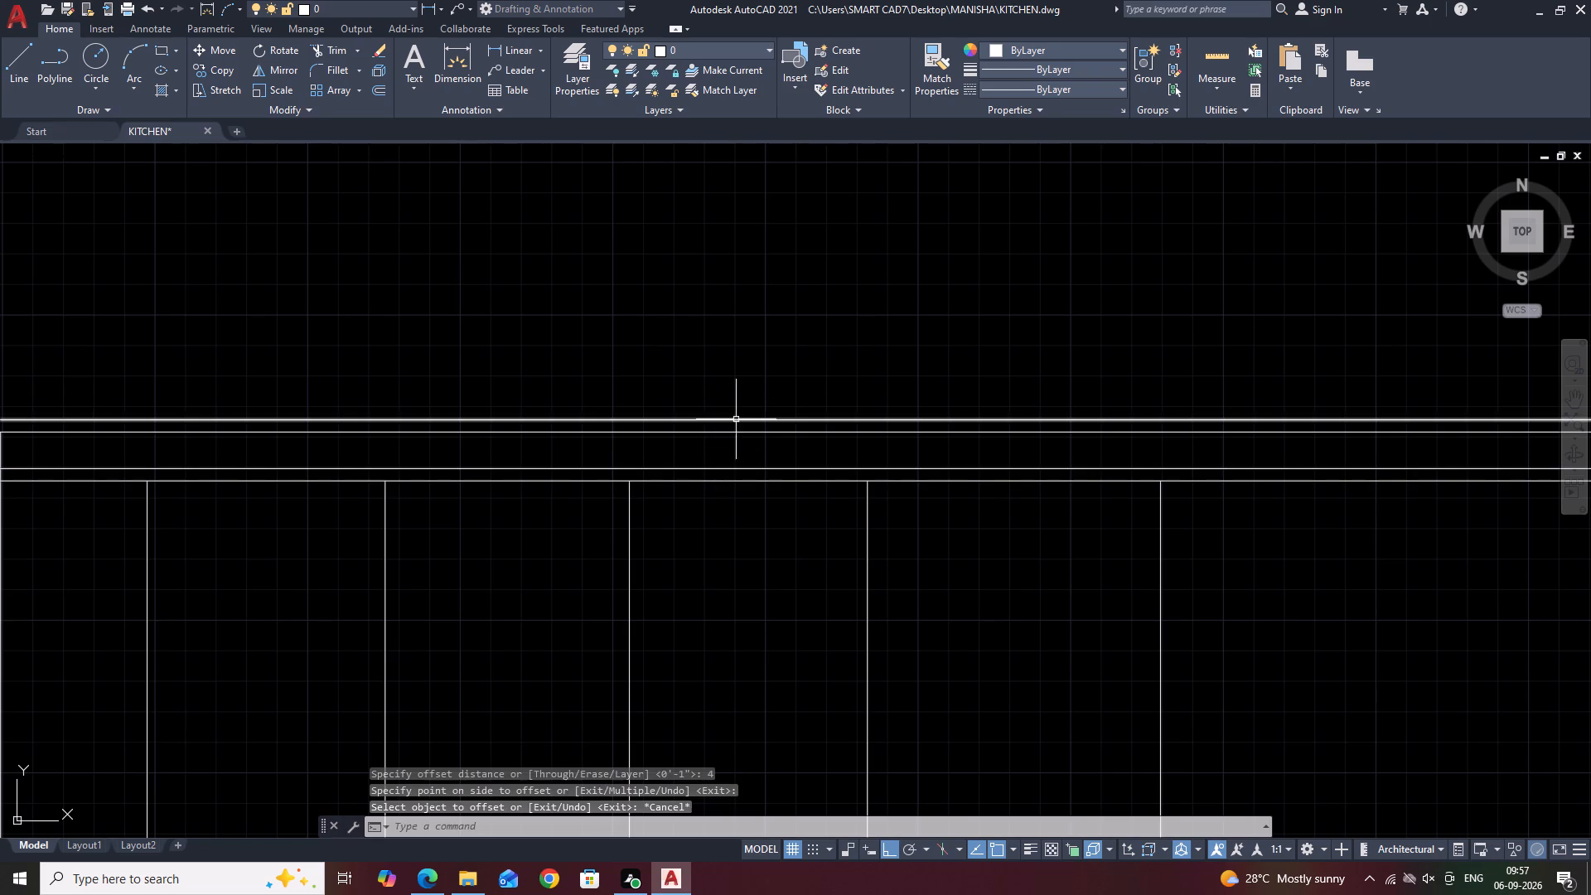
Stretch the outline's top edge down onto the horizontal line at the top of the vertical divisions.
click(735, 431)
scroll(735, 431, down, 3)
scroll(832, 427, up, 3)
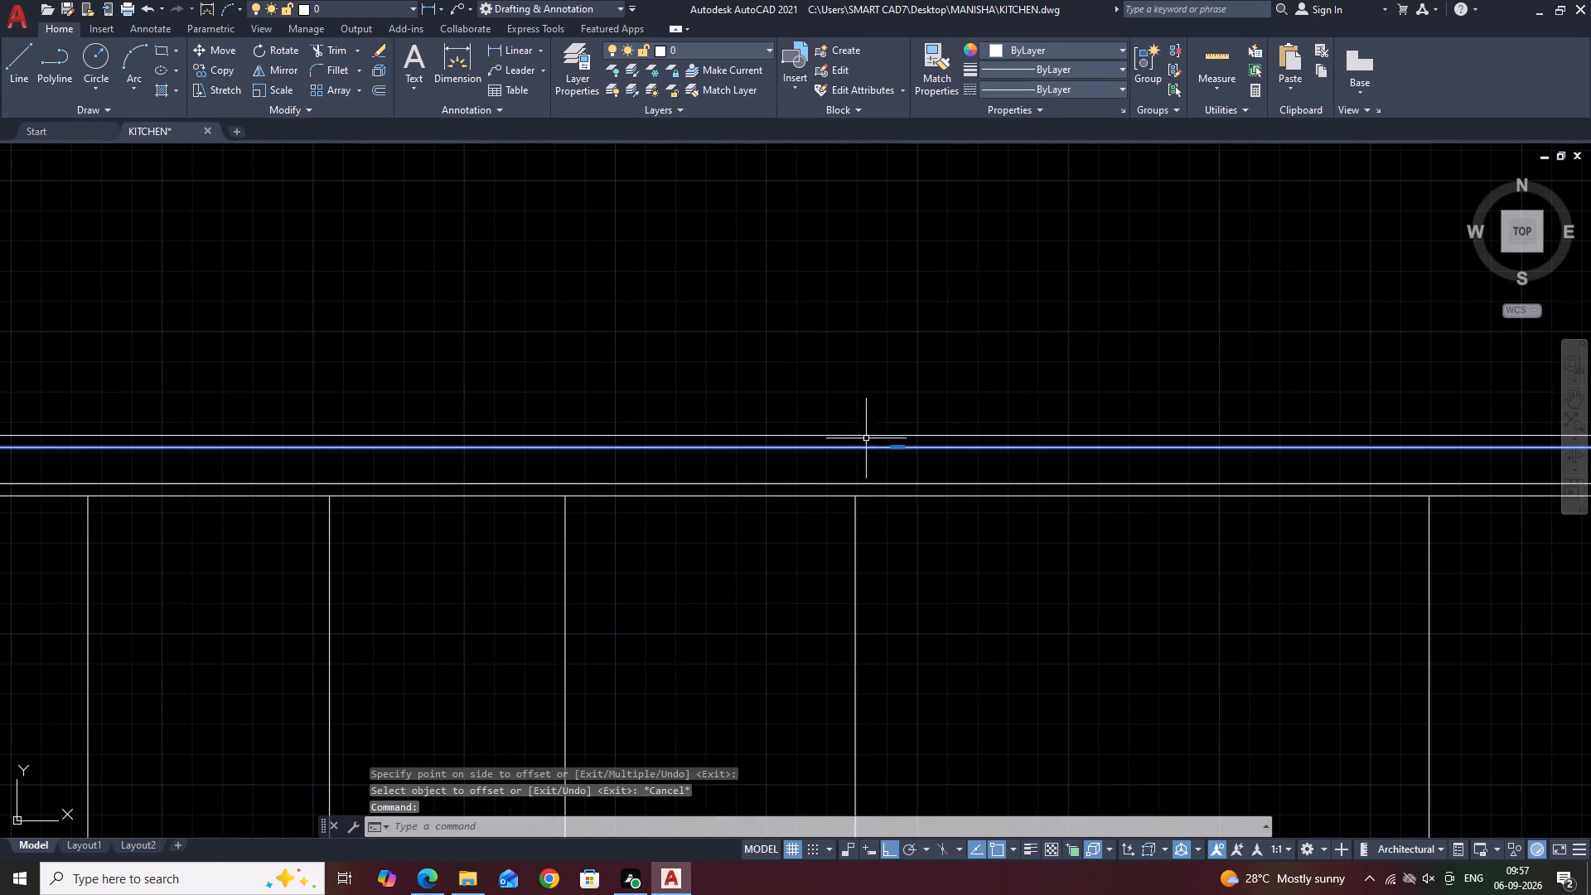
click(901, 448)
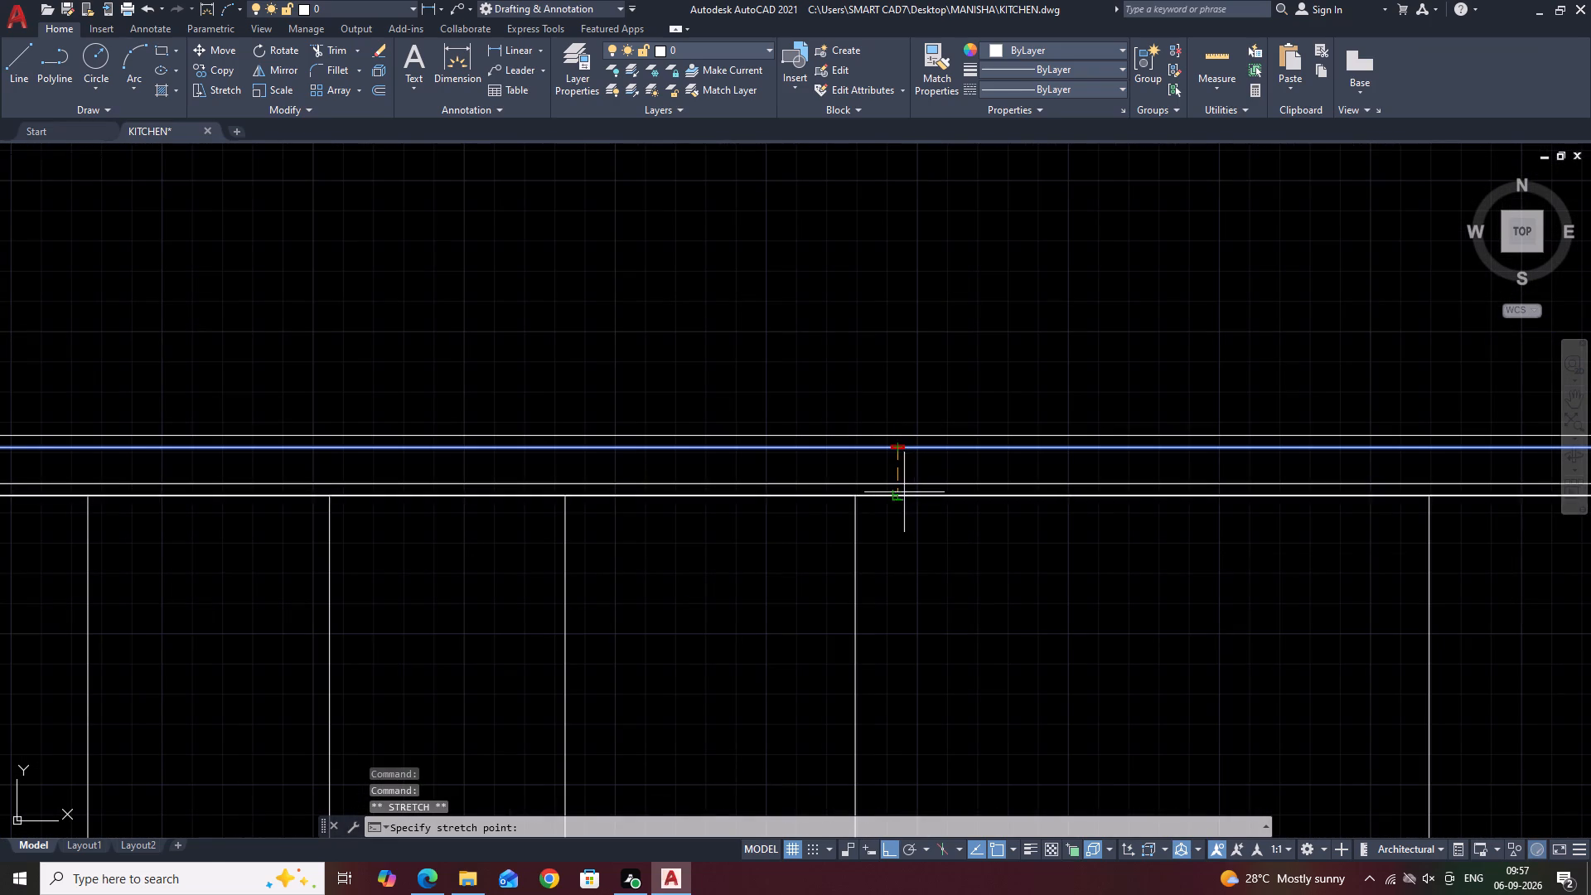
click(900, 494)
key(Escape)
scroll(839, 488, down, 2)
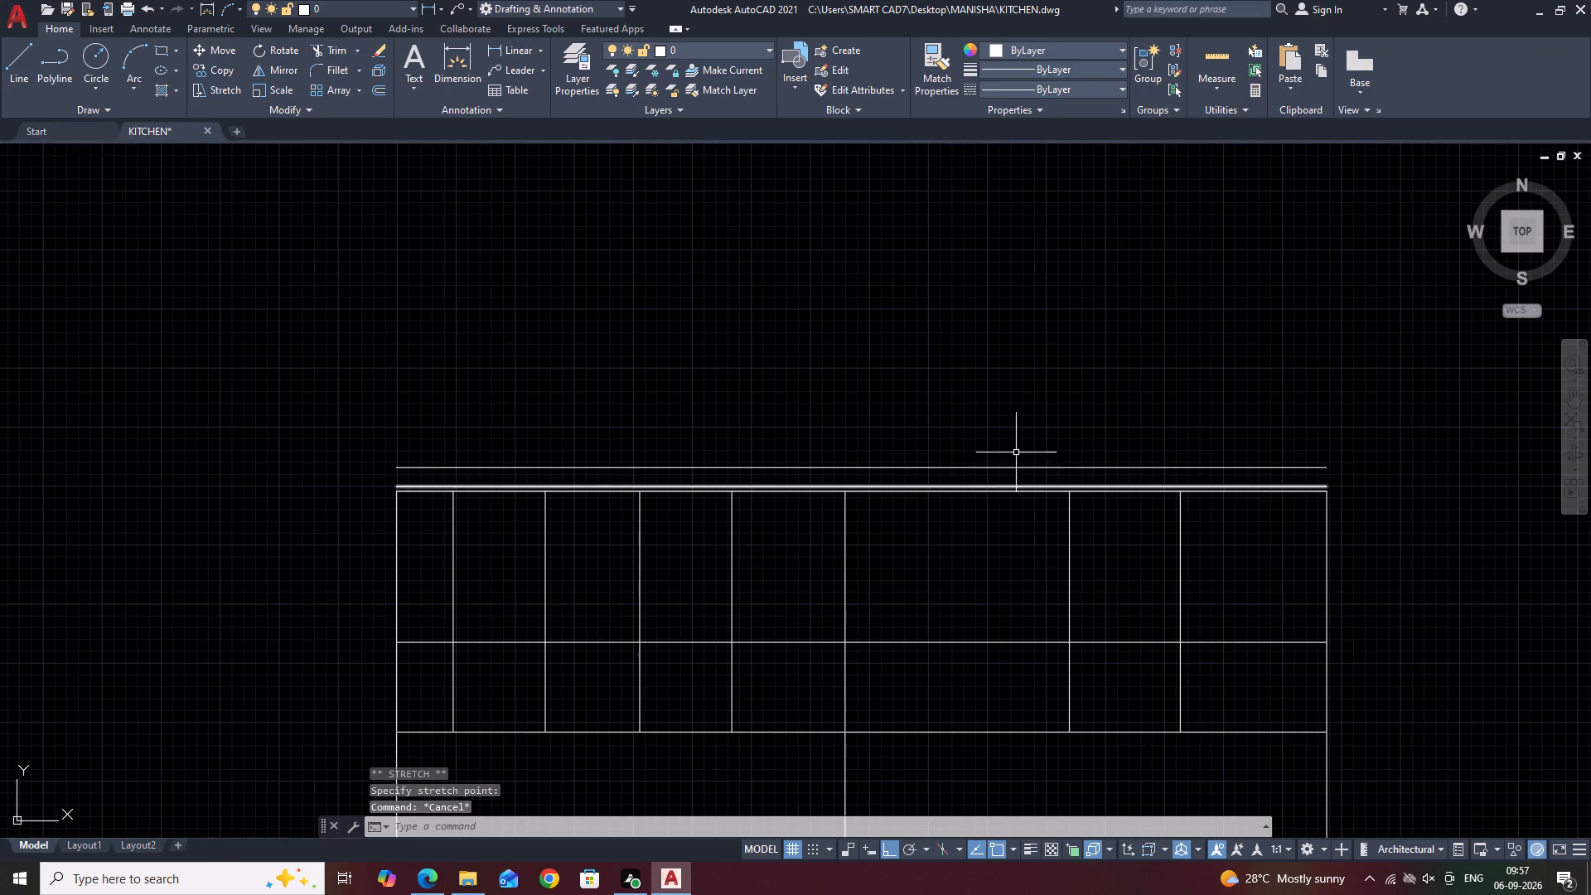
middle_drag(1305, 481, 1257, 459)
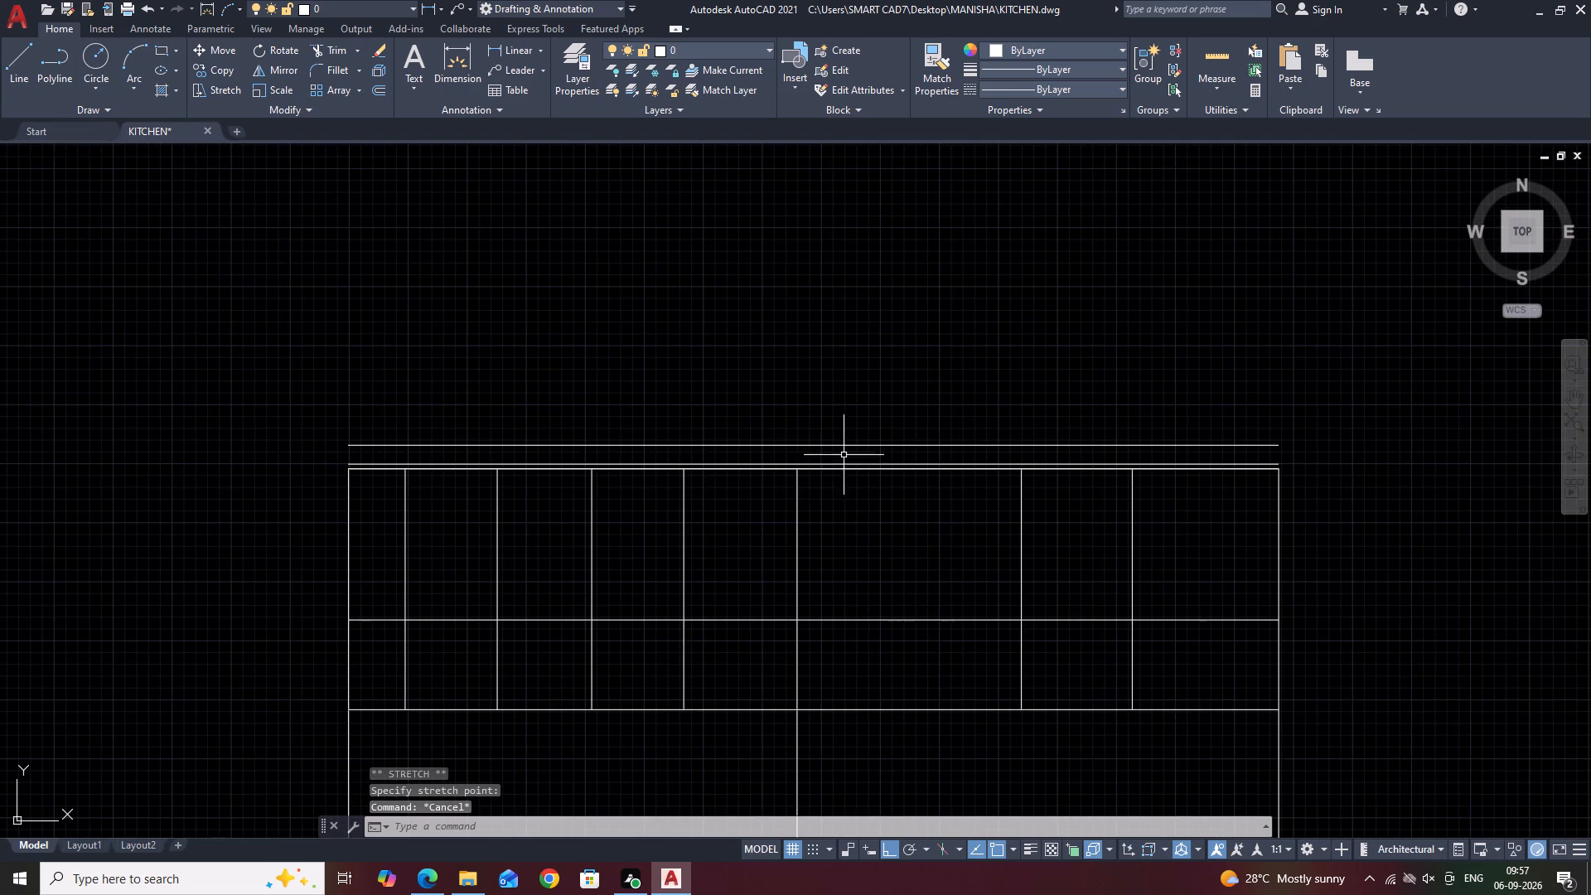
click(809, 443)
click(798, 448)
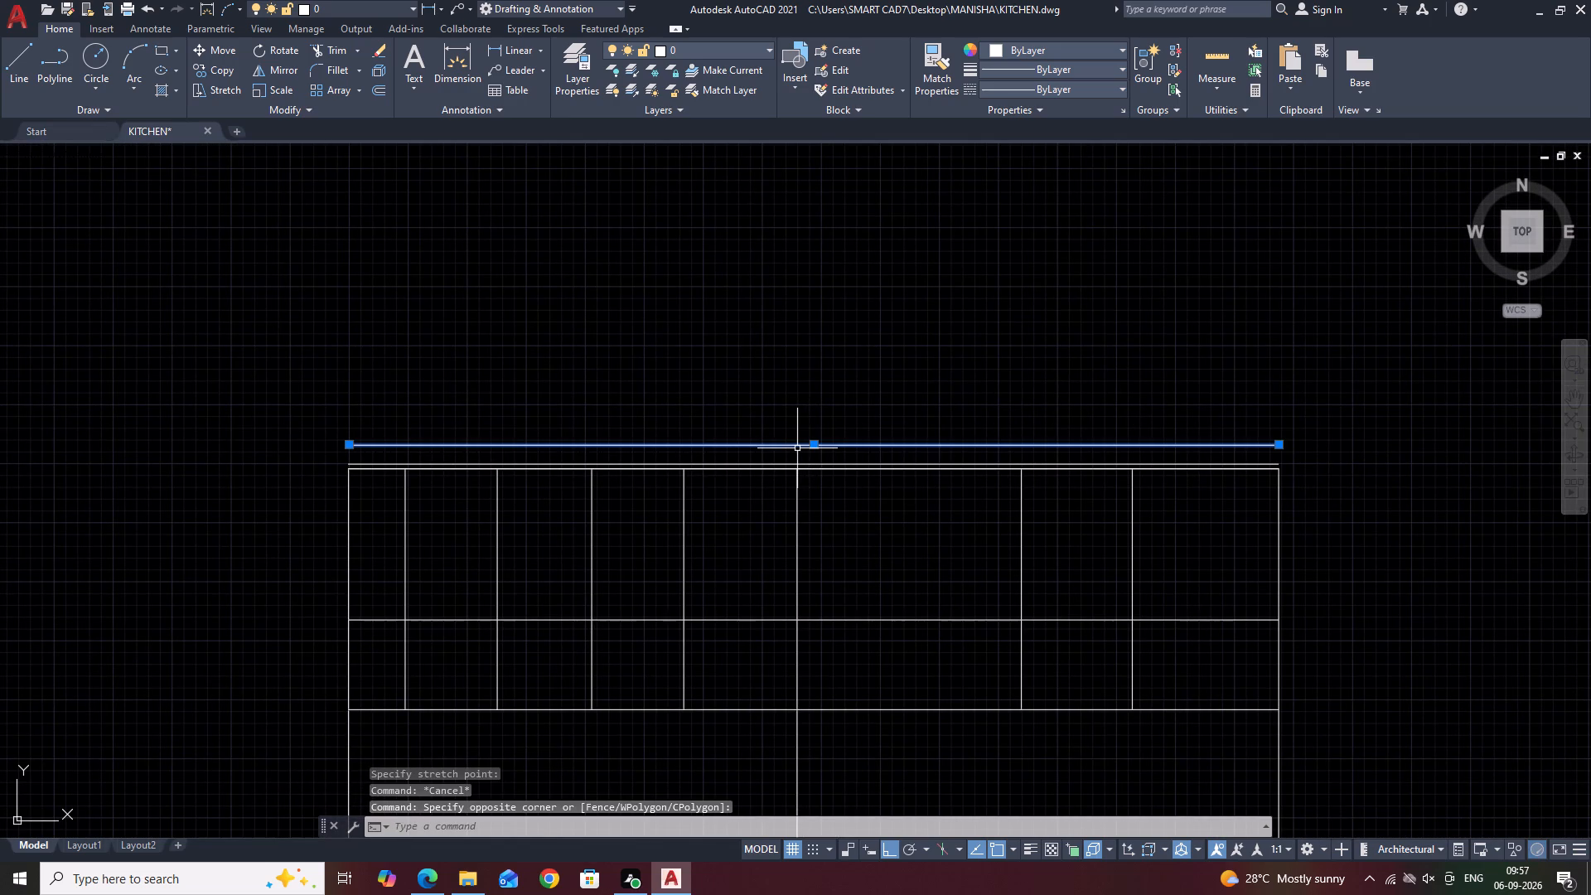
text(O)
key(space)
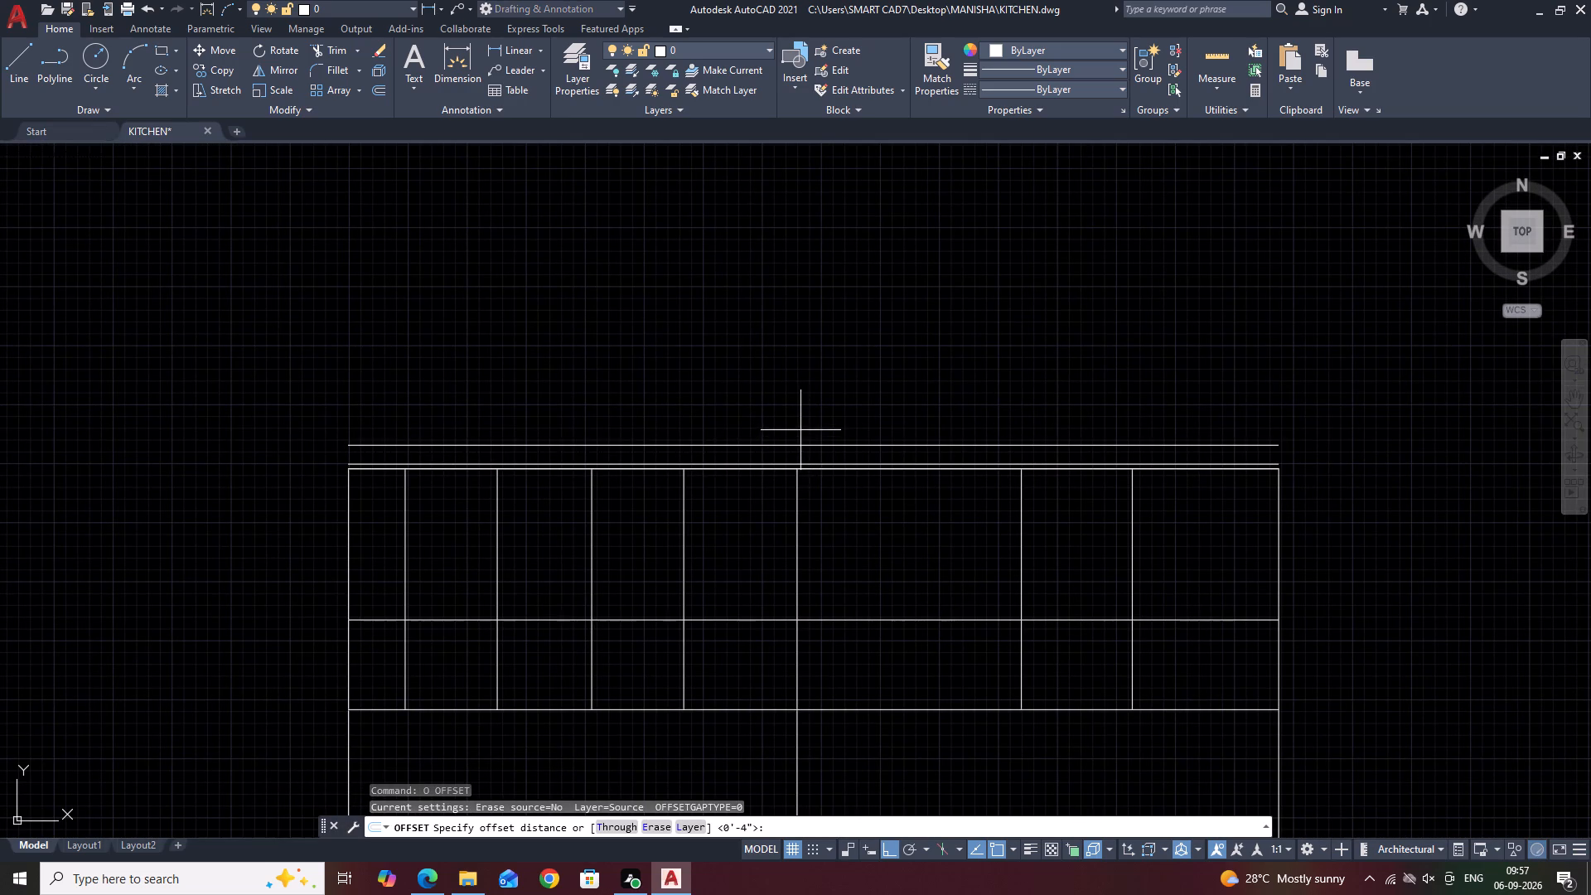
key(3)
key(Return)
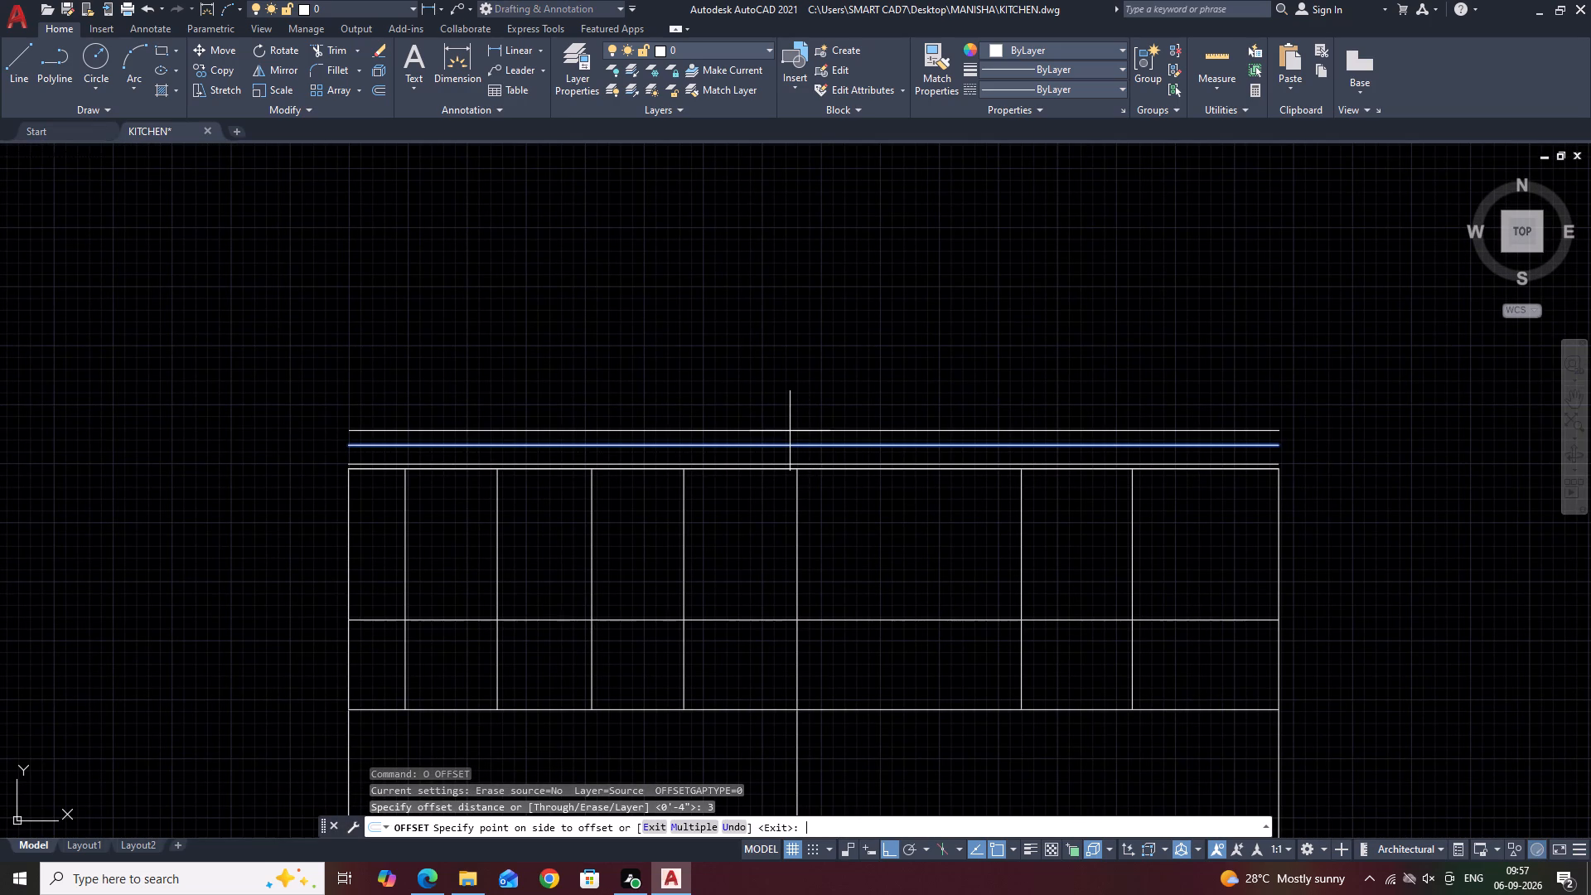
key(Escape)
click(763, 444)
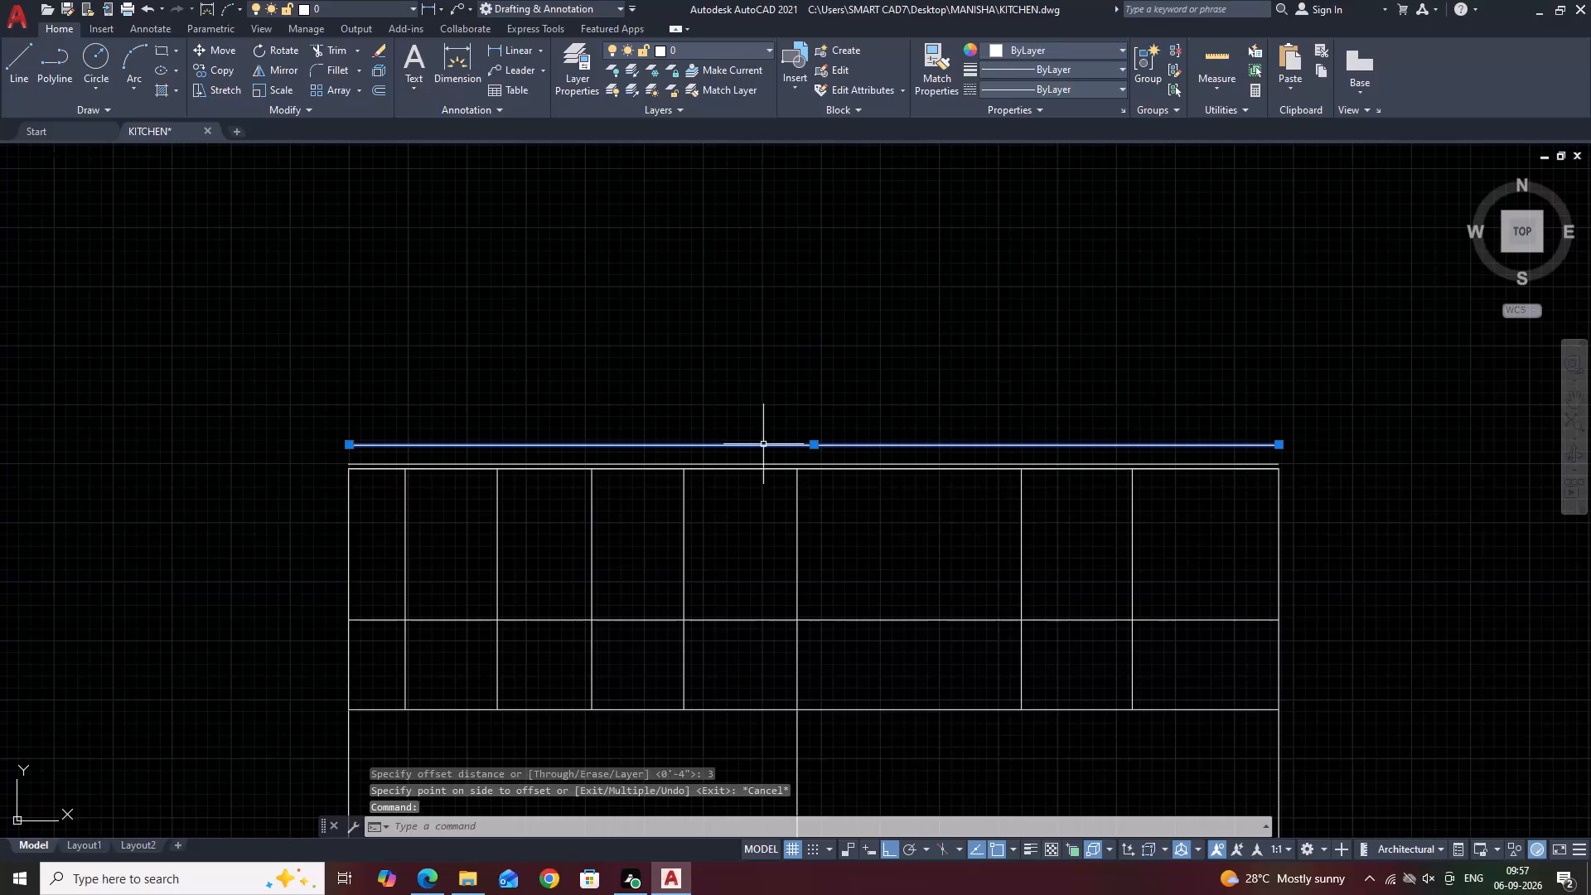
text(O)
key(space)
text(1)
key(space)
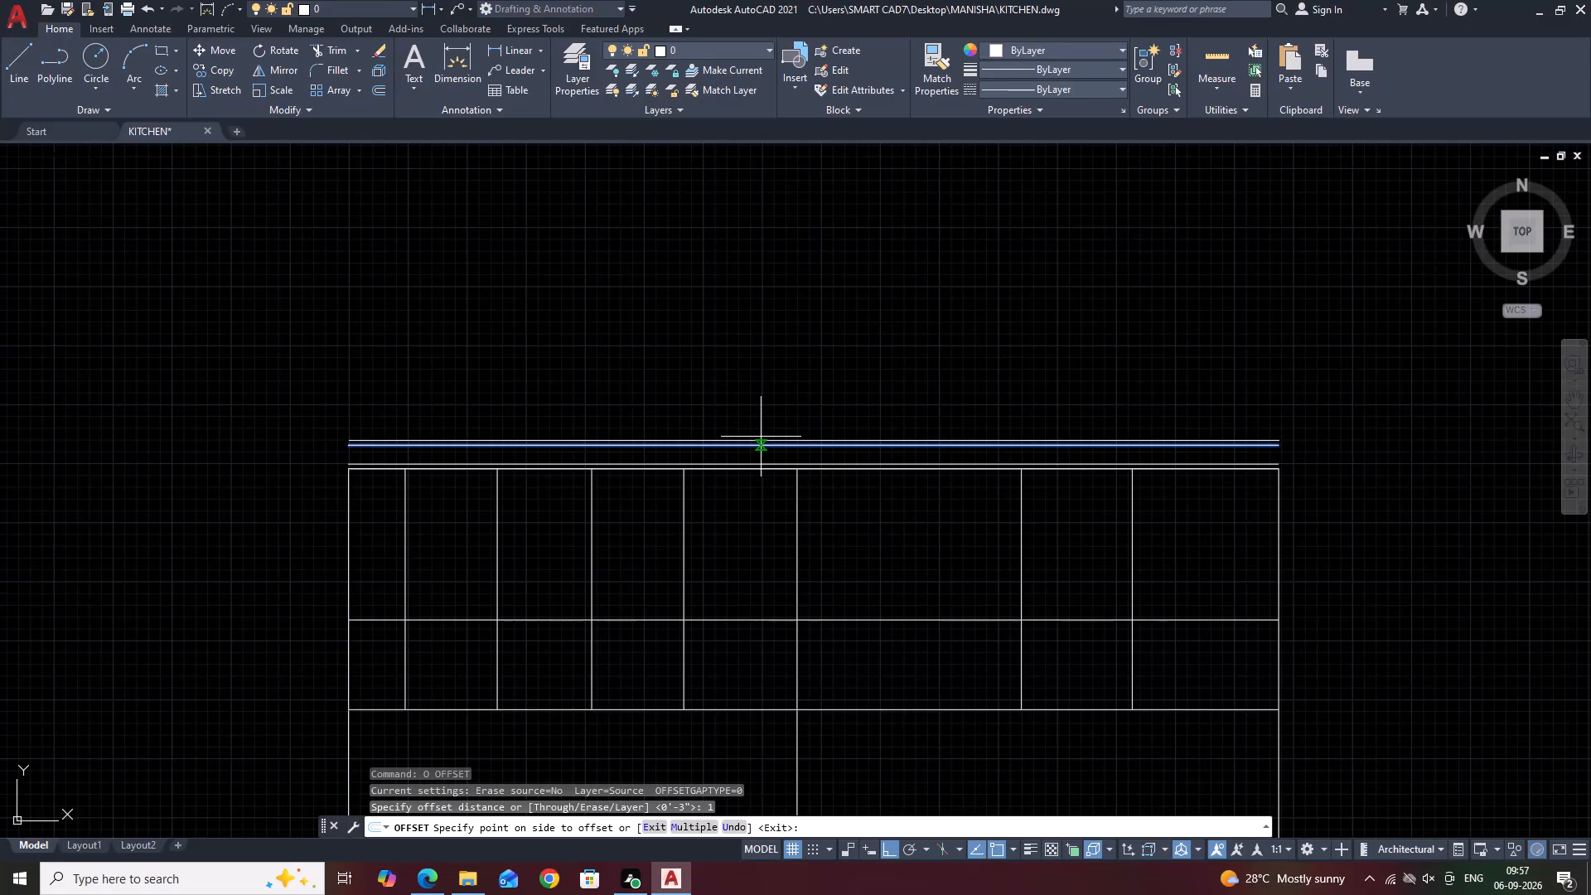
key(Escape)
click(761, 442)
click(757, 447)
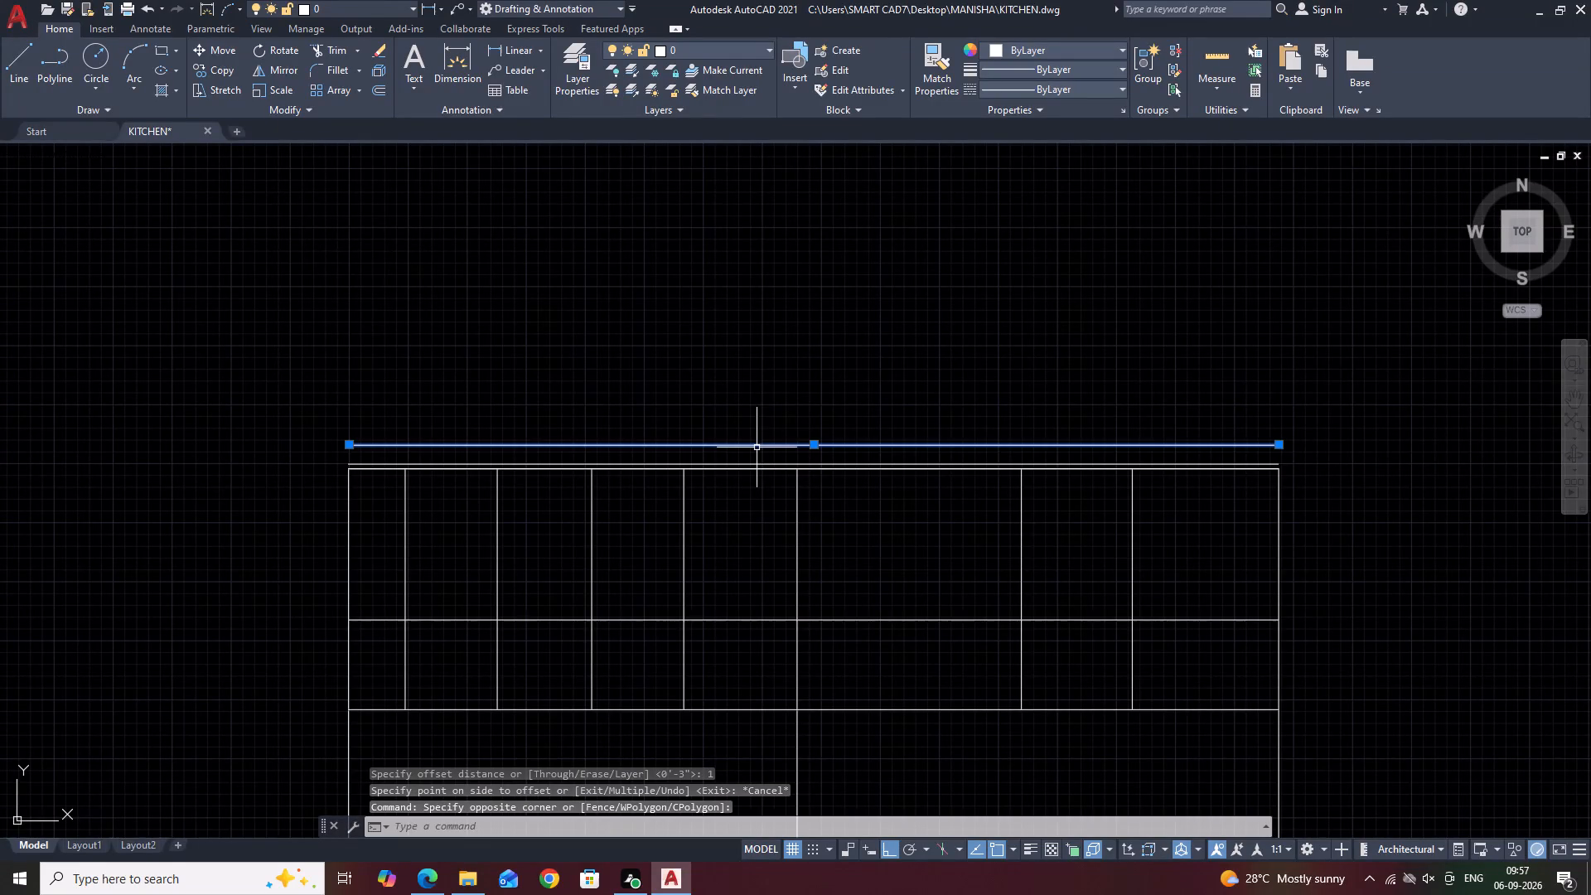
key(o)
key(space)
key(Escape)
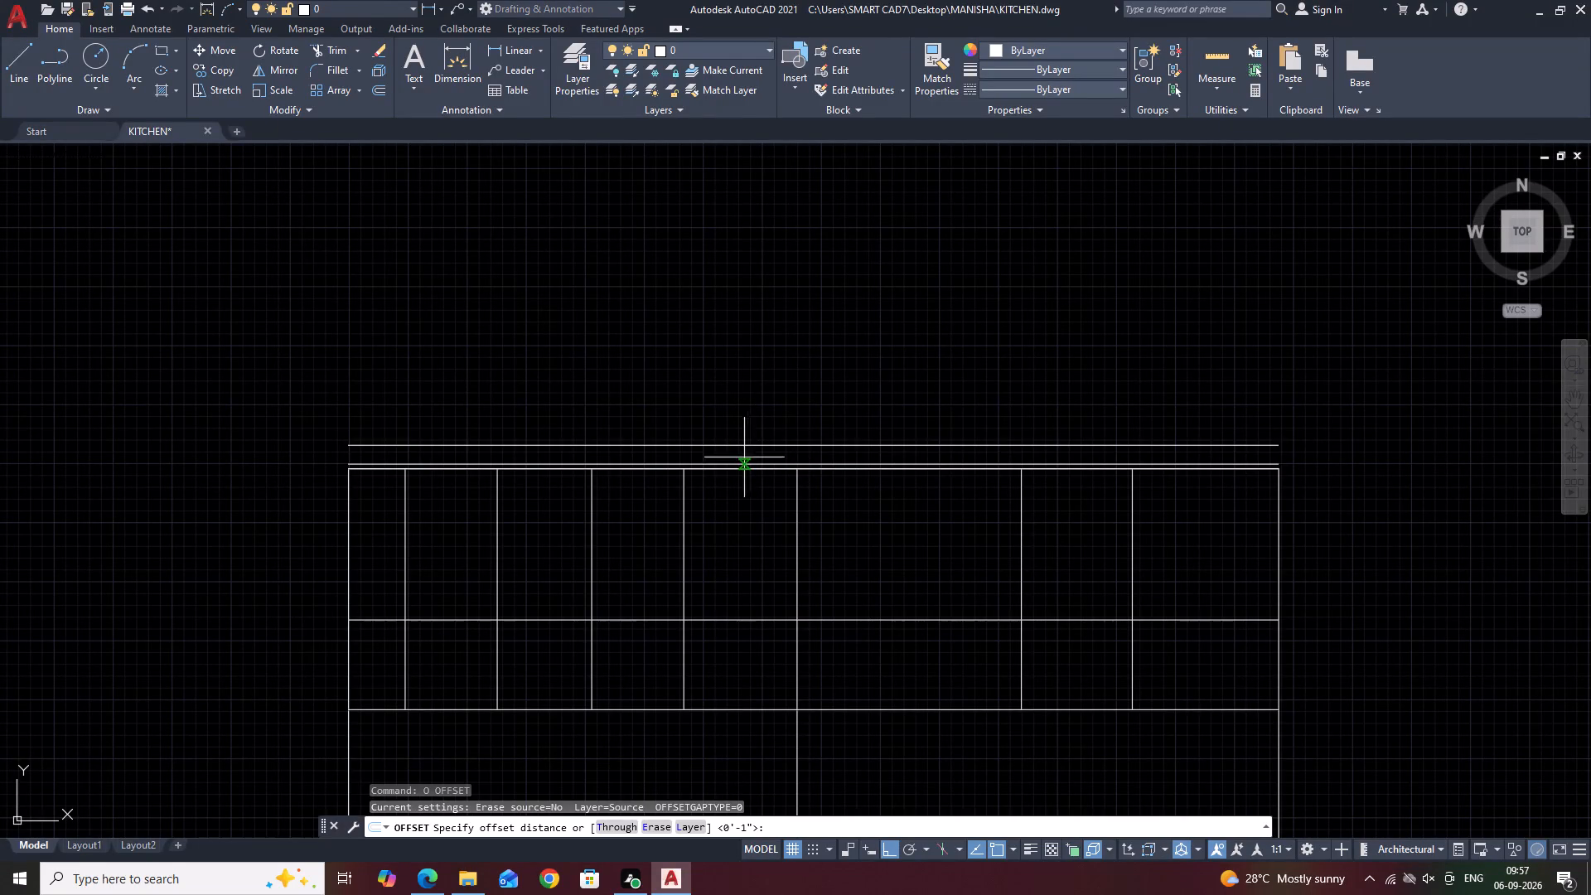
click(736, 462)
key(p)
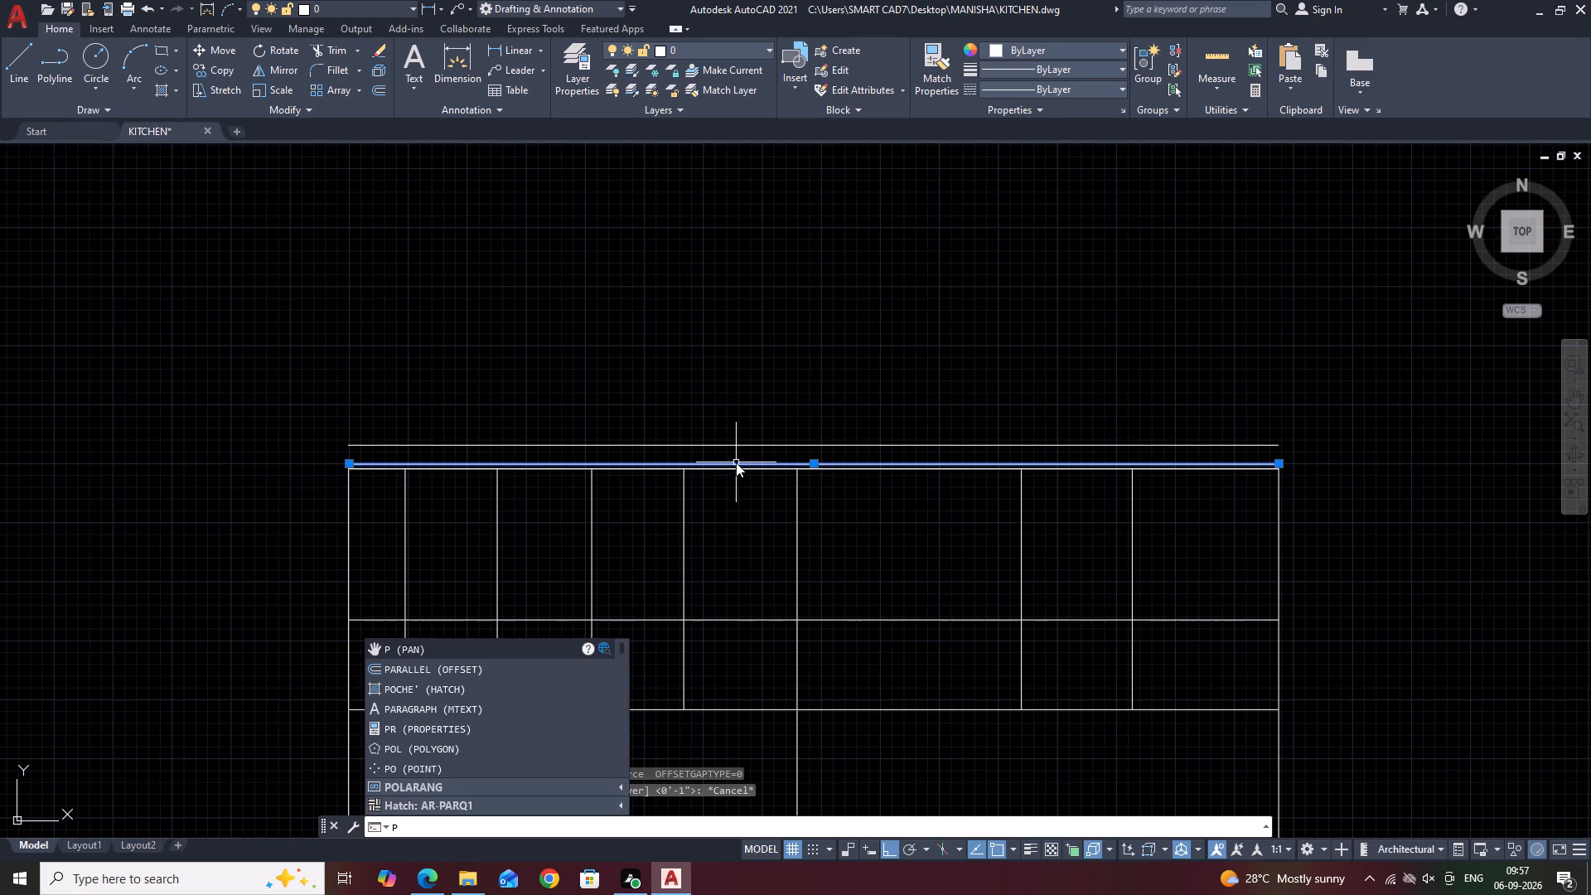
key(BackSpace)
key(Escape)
Delete the horizontal line 1" above the outline's top edge.
click(730, 459)
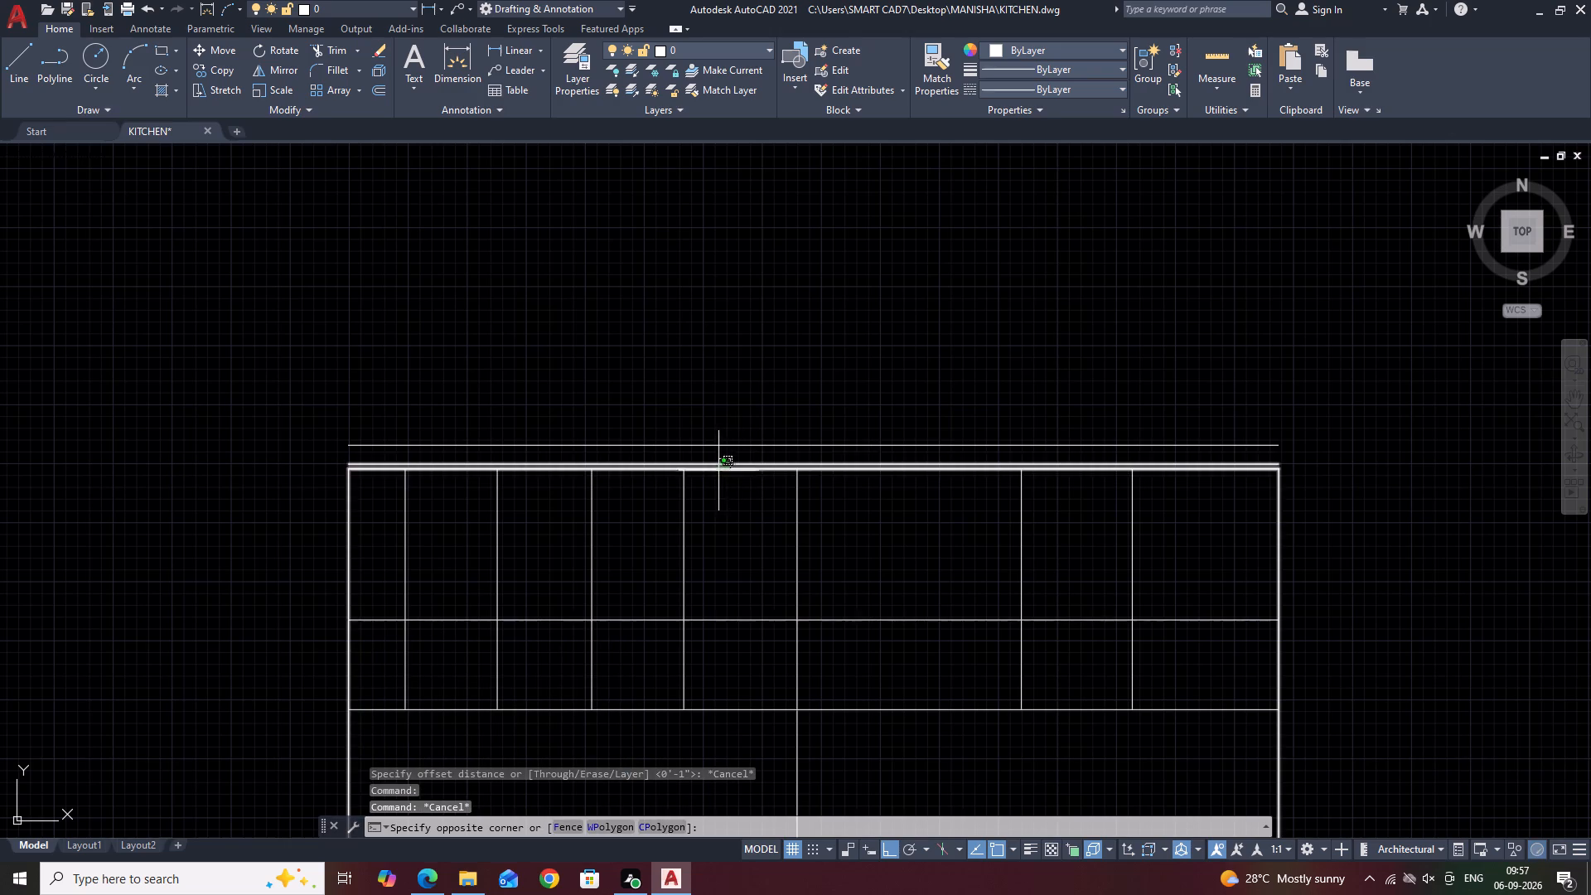
scroll(724, 471, up, 3)
middle_click(724, 471)
click(719, 462)
key(Delete)
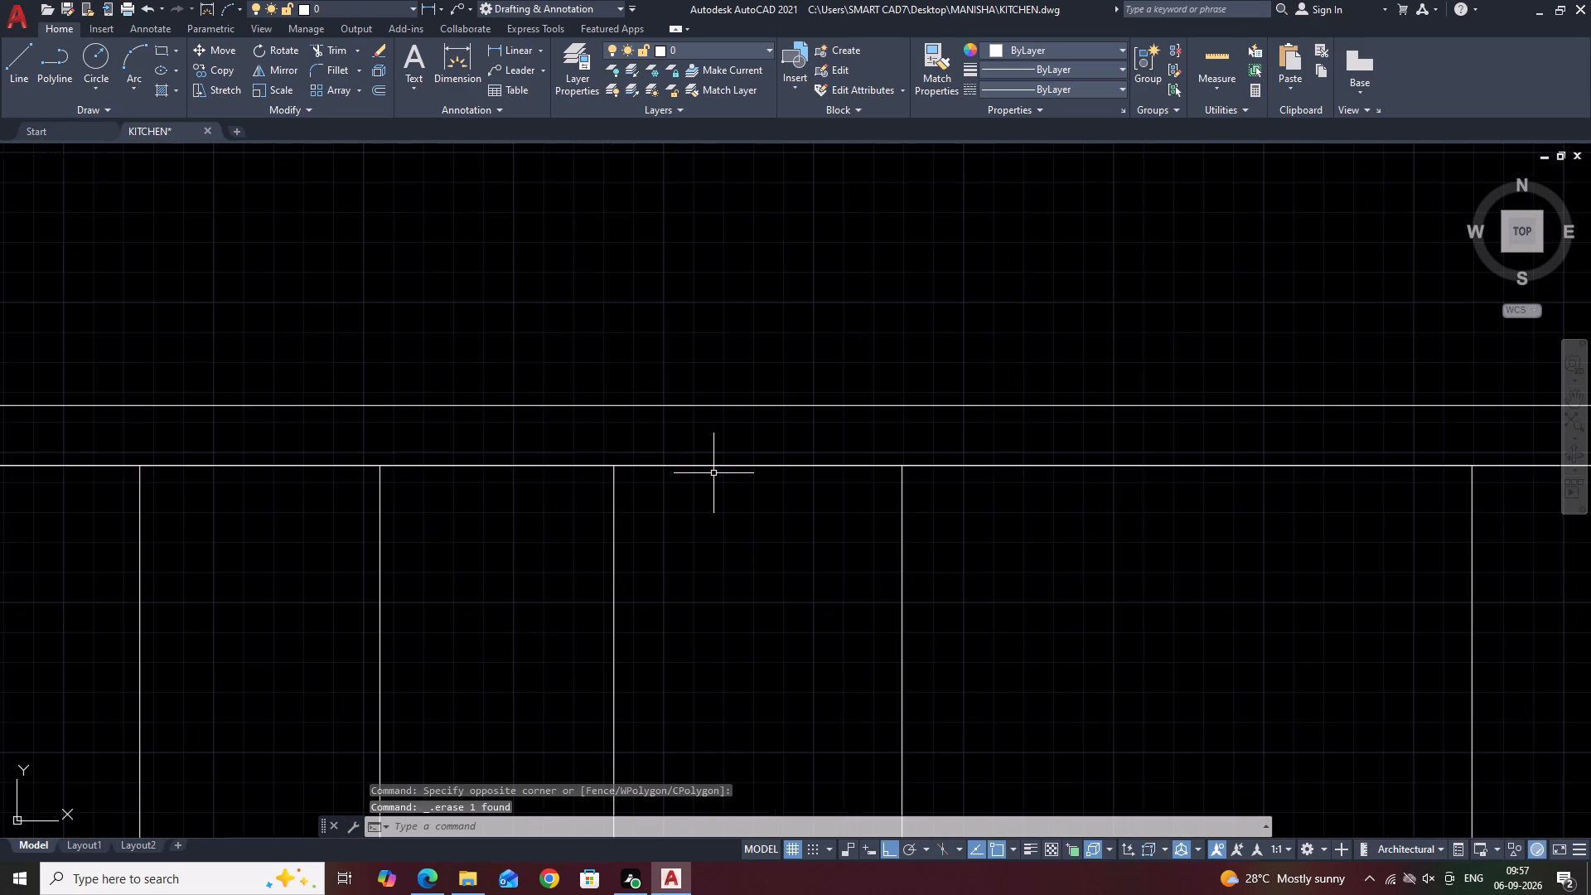
Offset the horizontal line along the outline's top edge 0.5" upward.
click(710, 468)
click(708, 465)
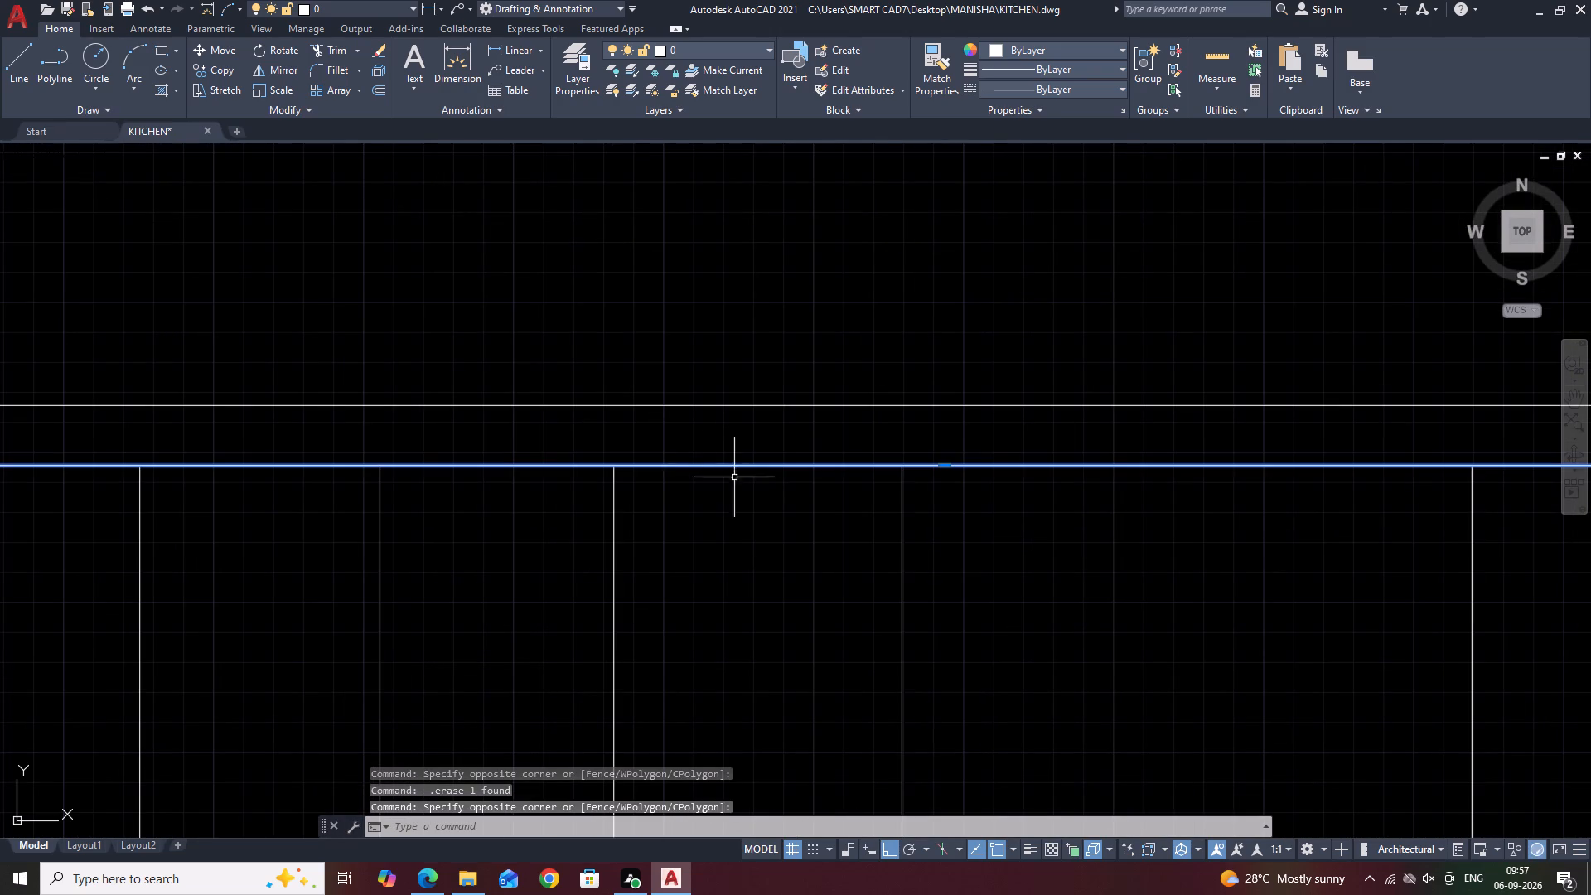
scroll(738, 480, down, 3)
key(Escape)
click(728, 477)
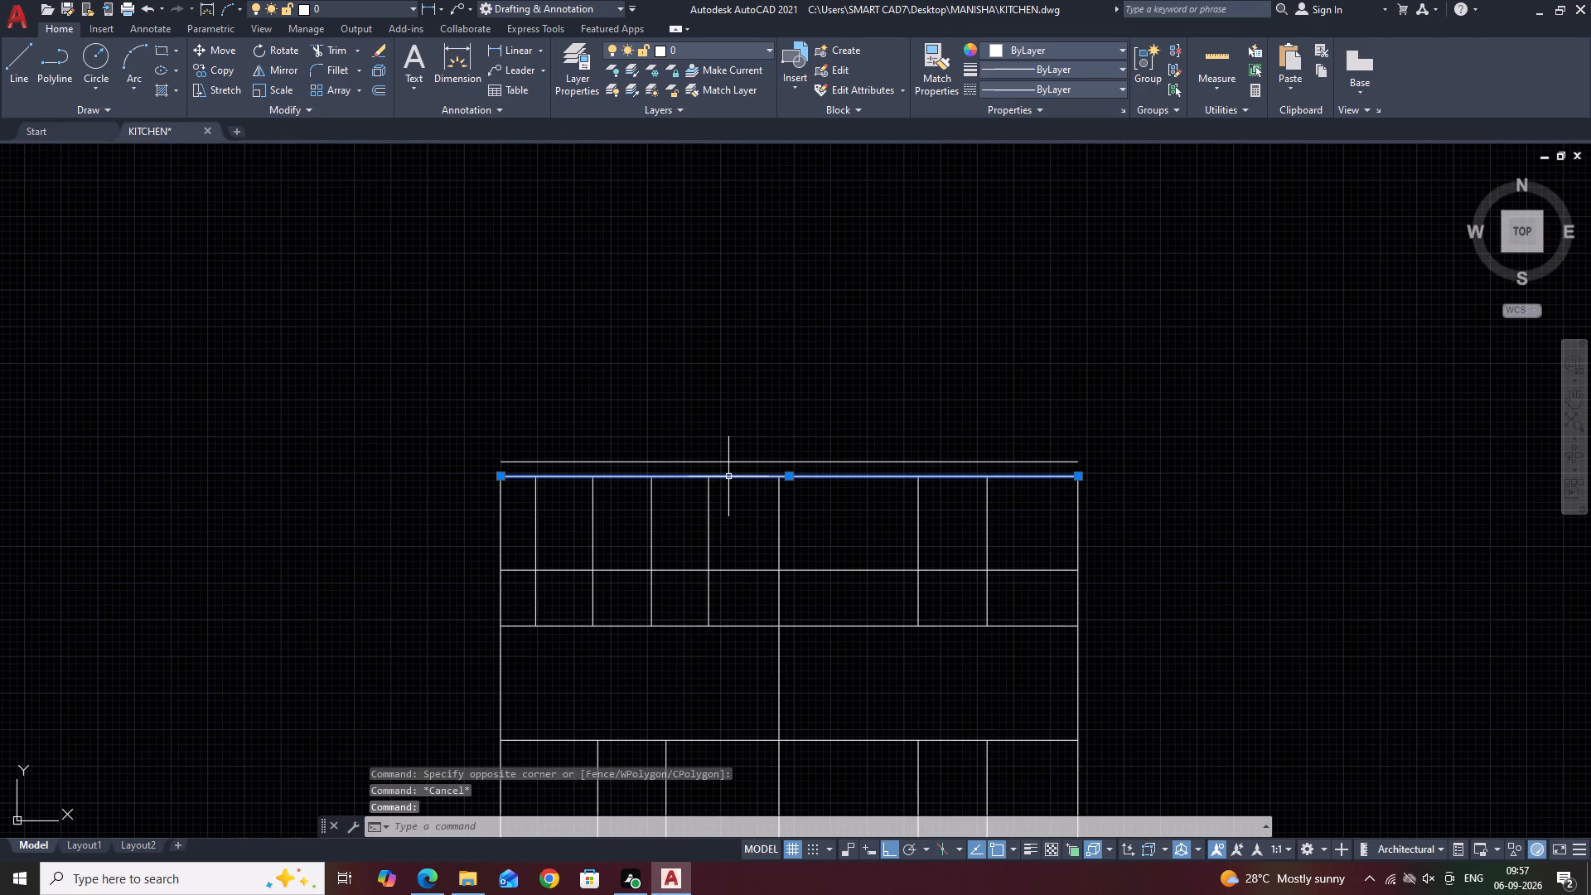
text(O)
key(space)
key(0)
key(period)
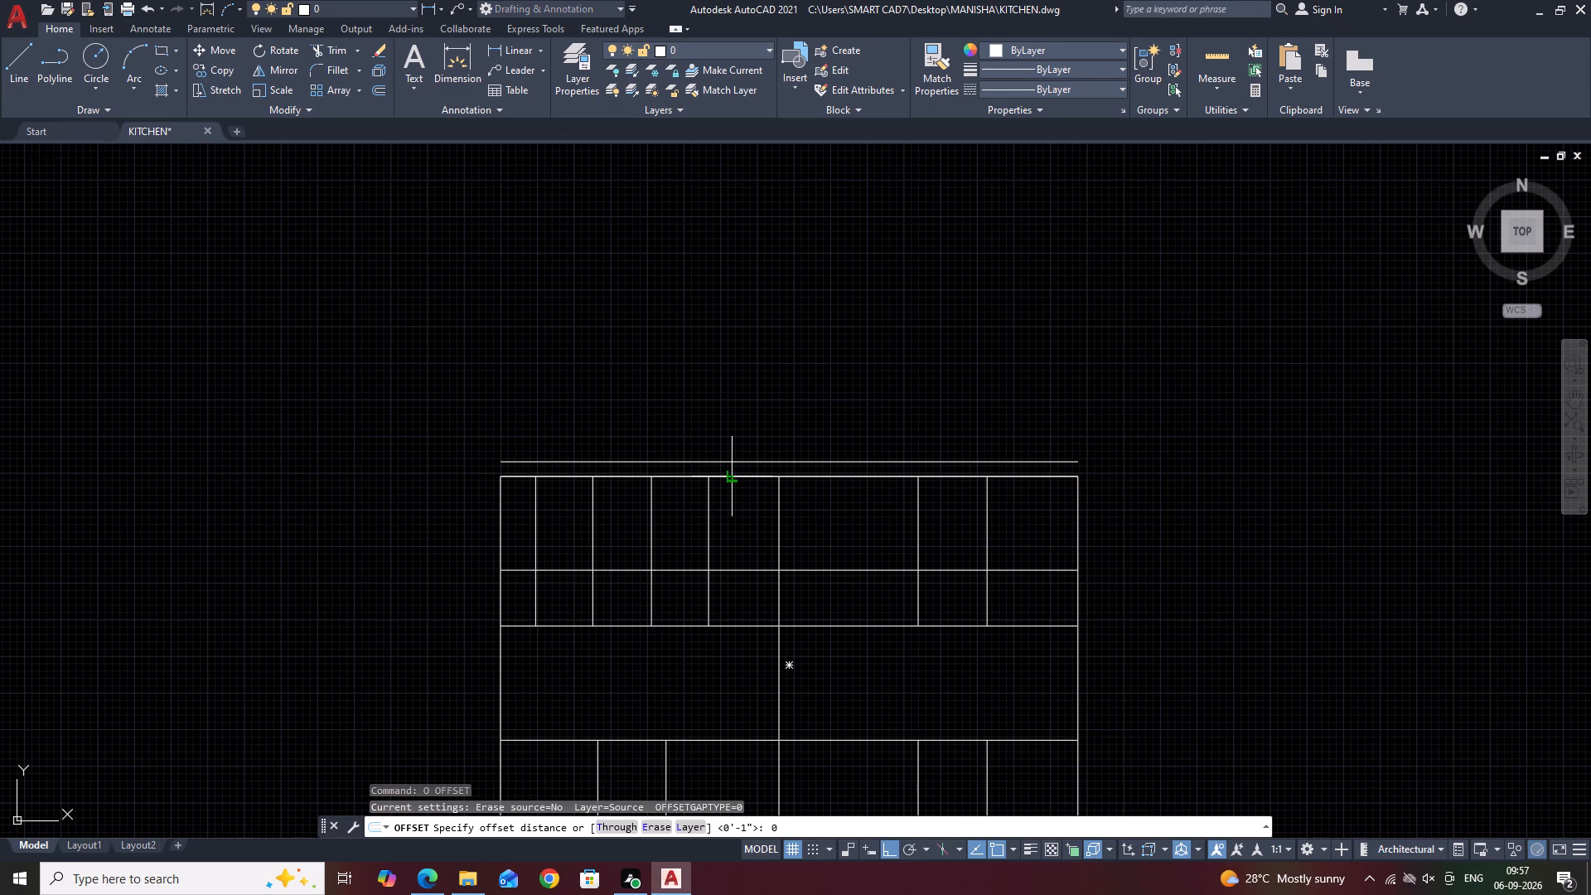
text(5)
key(space)
scroll(737, 462, up, 3)
click(741, 476)
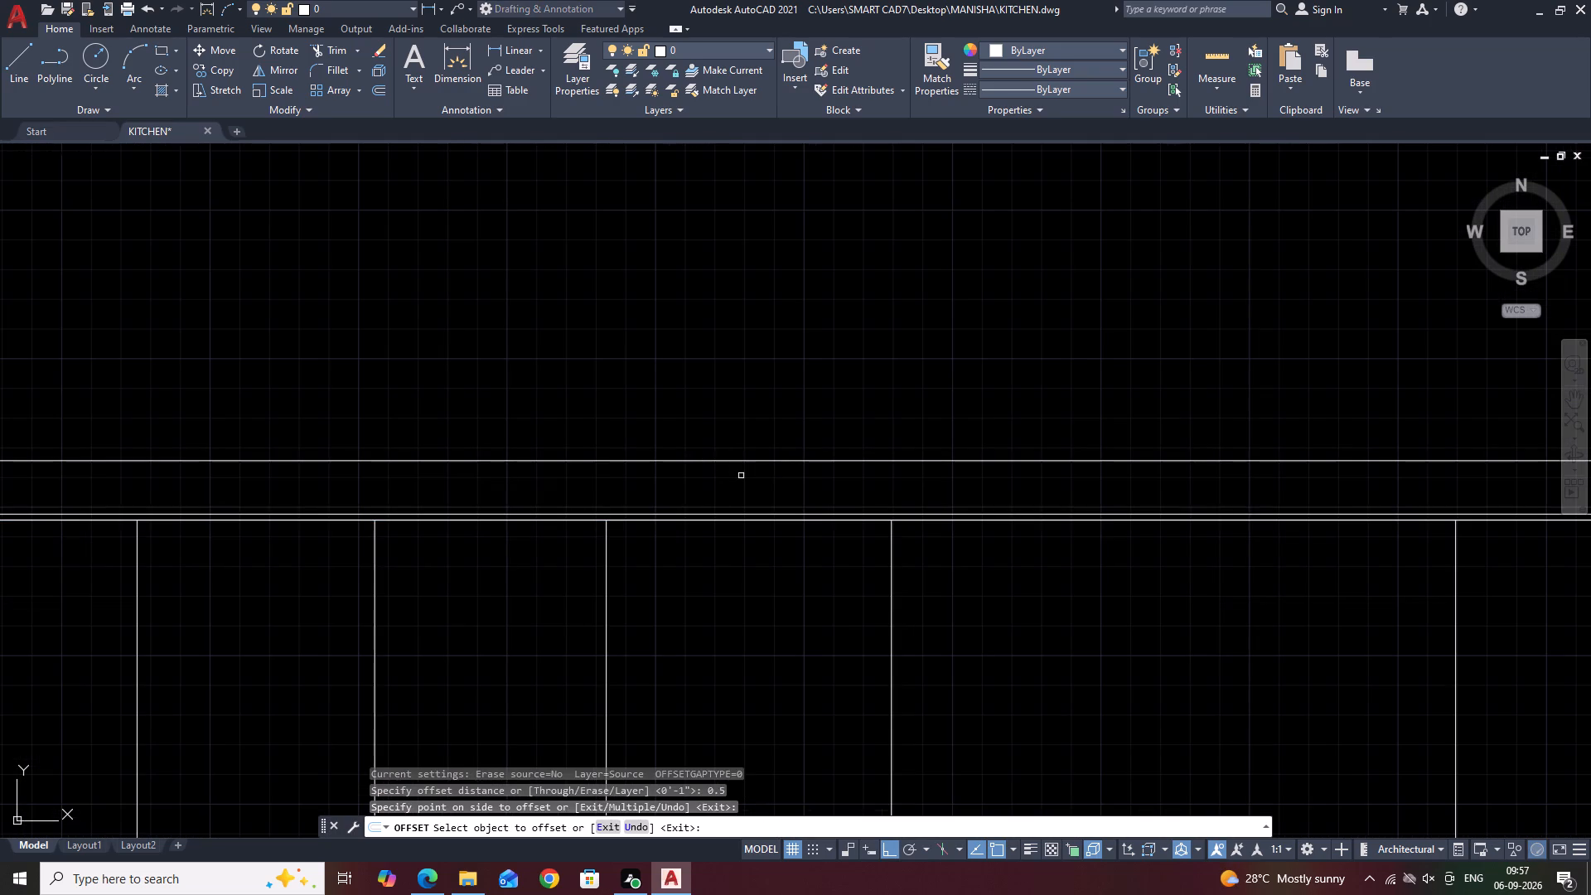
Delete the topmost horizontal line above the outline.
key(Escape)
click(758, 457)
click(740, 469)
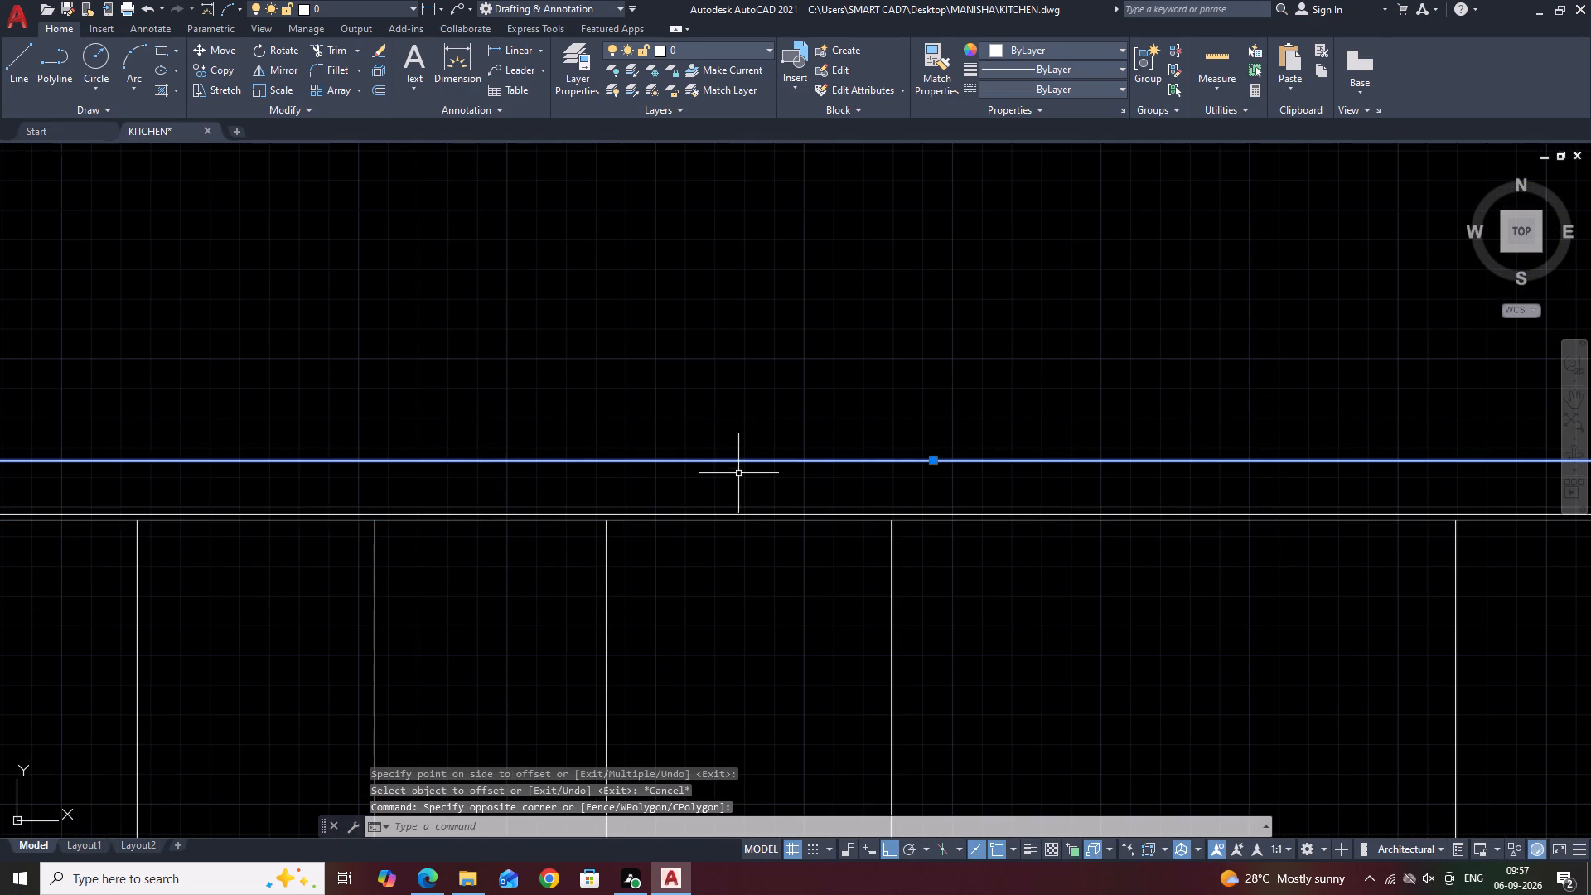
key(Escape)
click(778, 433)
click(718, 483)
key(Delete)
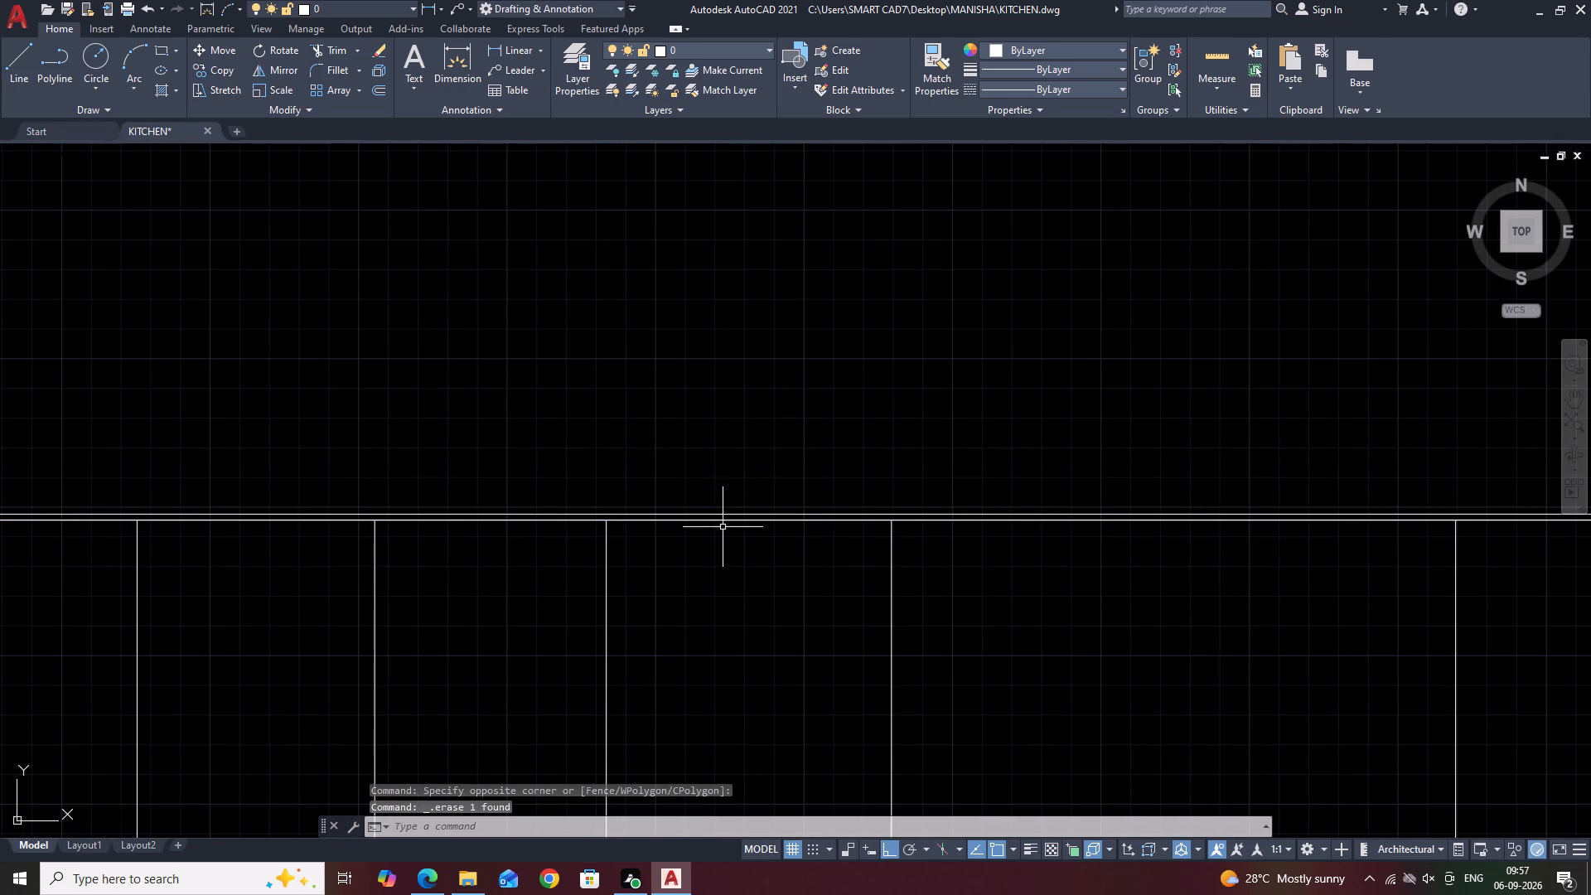
Offset the line 0.5" above the outline's top edge 4" upward.
click(720, 510)
click(715, 514)
key(o)
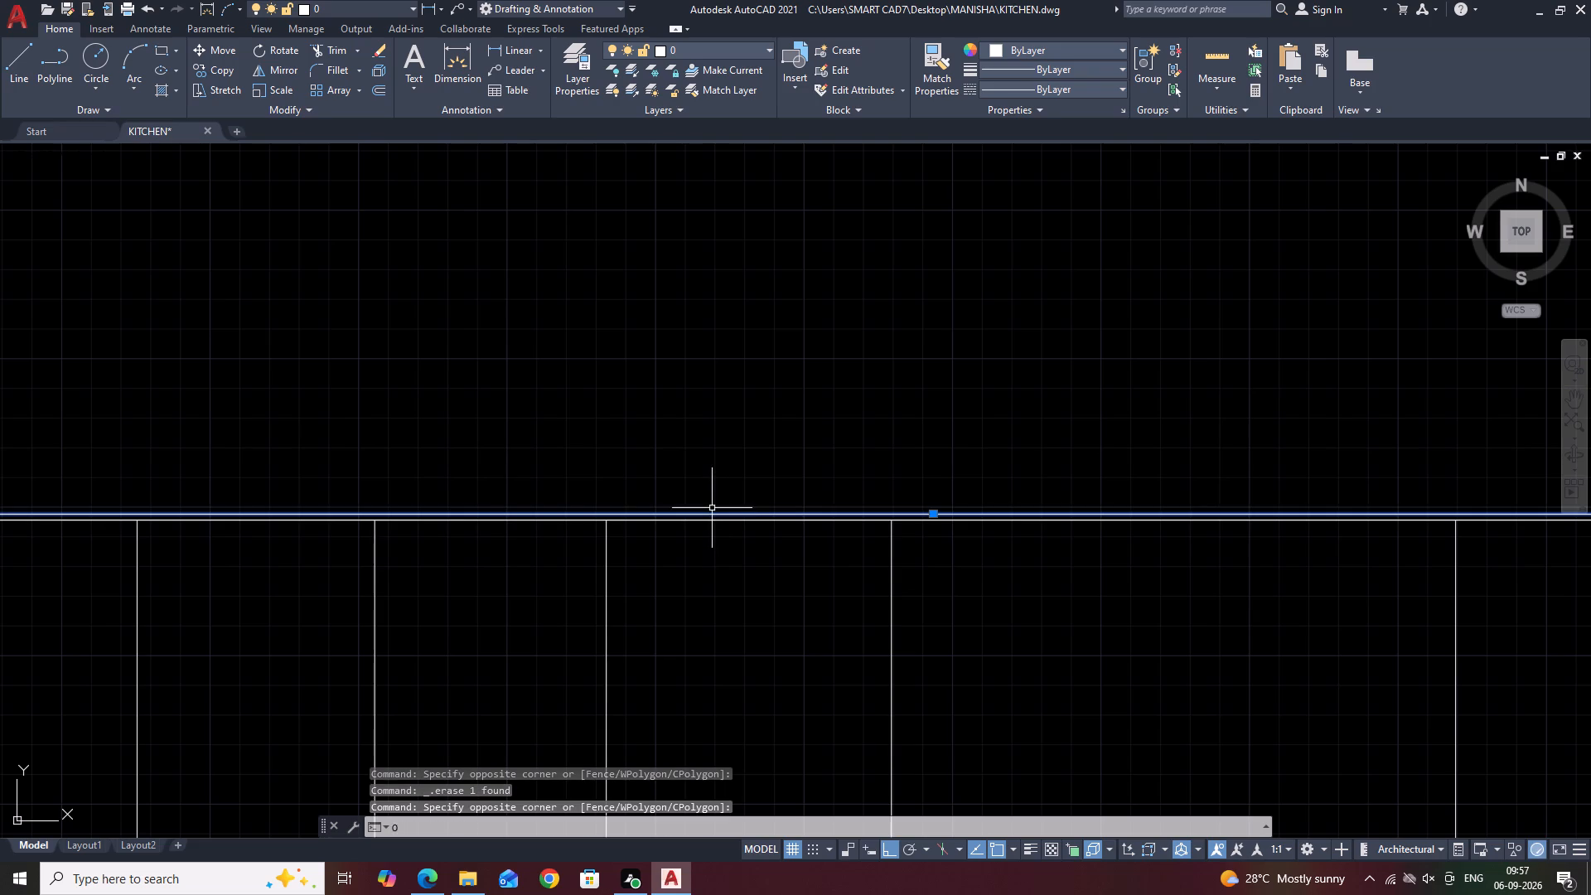
key(space)
text(4)
key(space)
click(737, 457)
key(Escape)
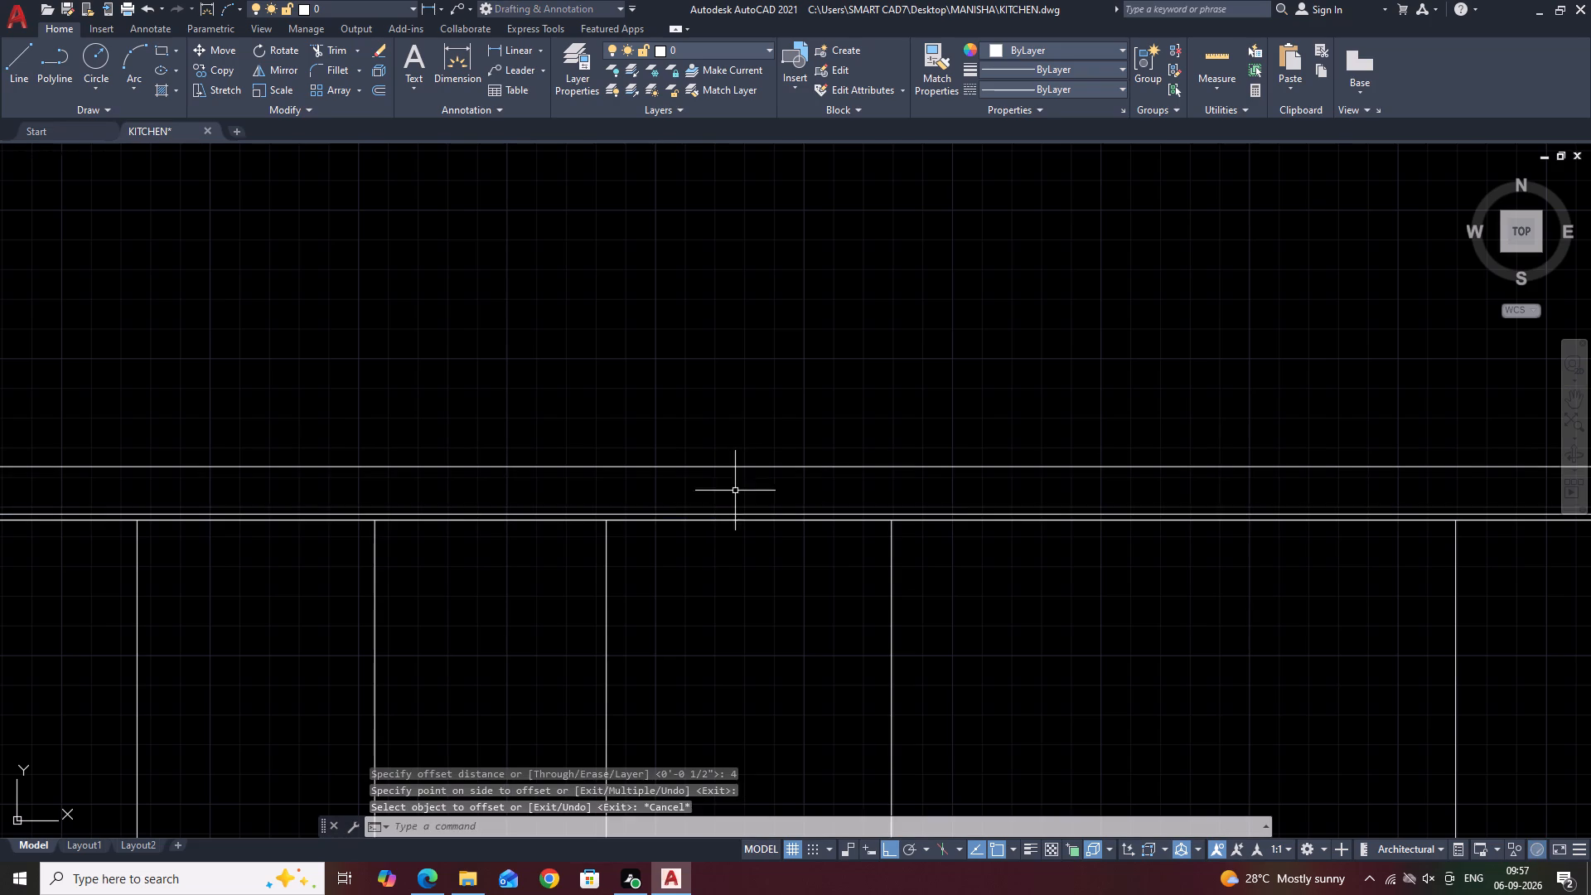
Offset the topmost horizontal line 1" upward.
drag(771, 480, 754, 462)
click(718, 431)
key(o)
key(space)
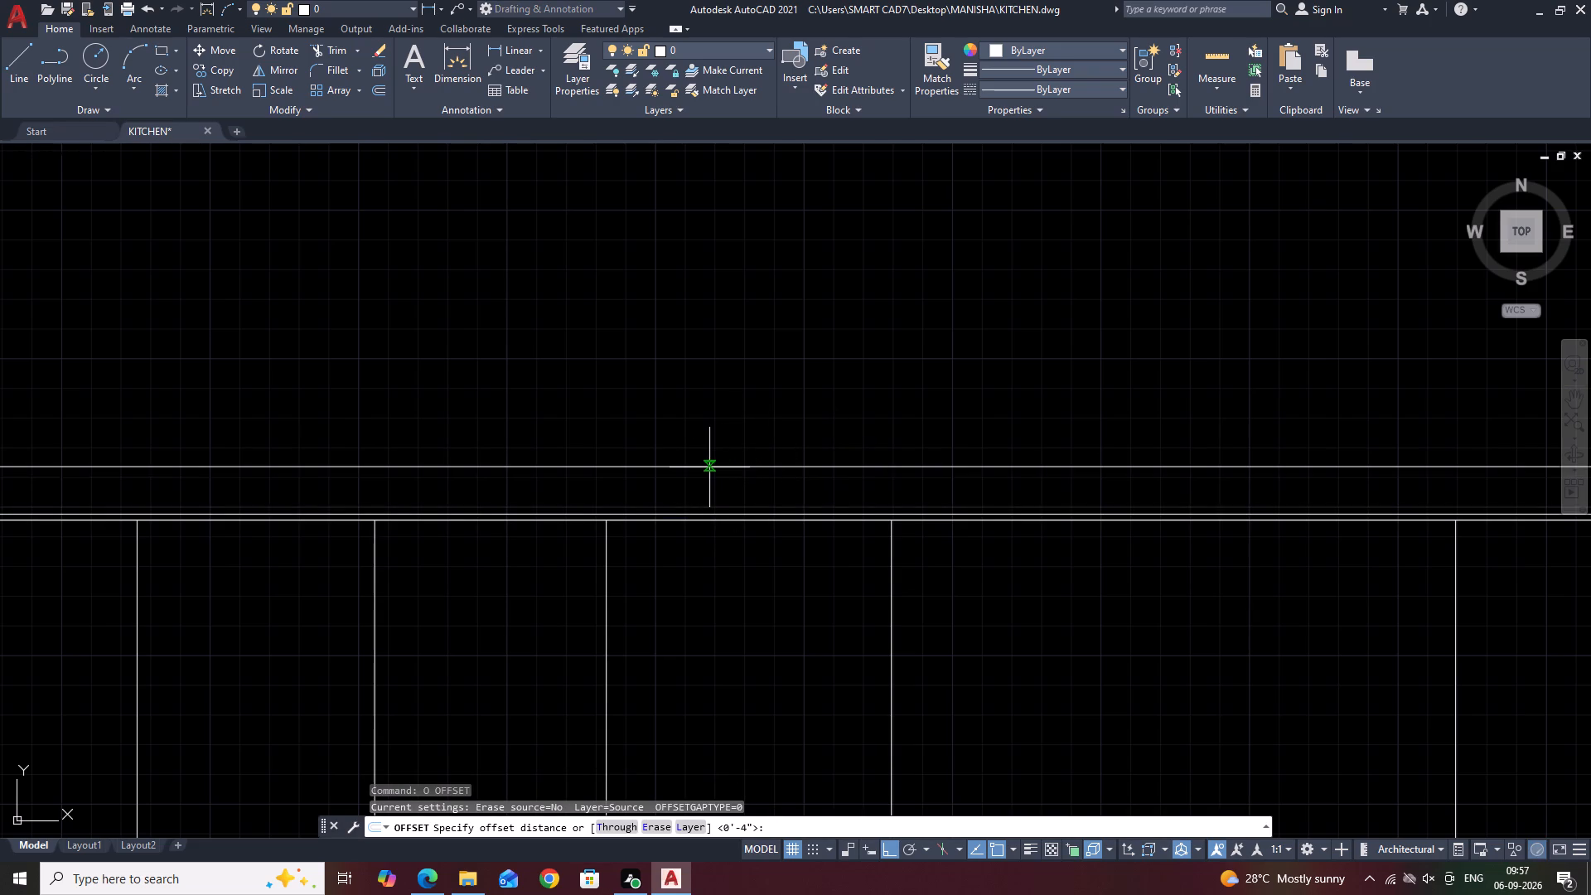
key(1)
key(space)
click(800, 420)
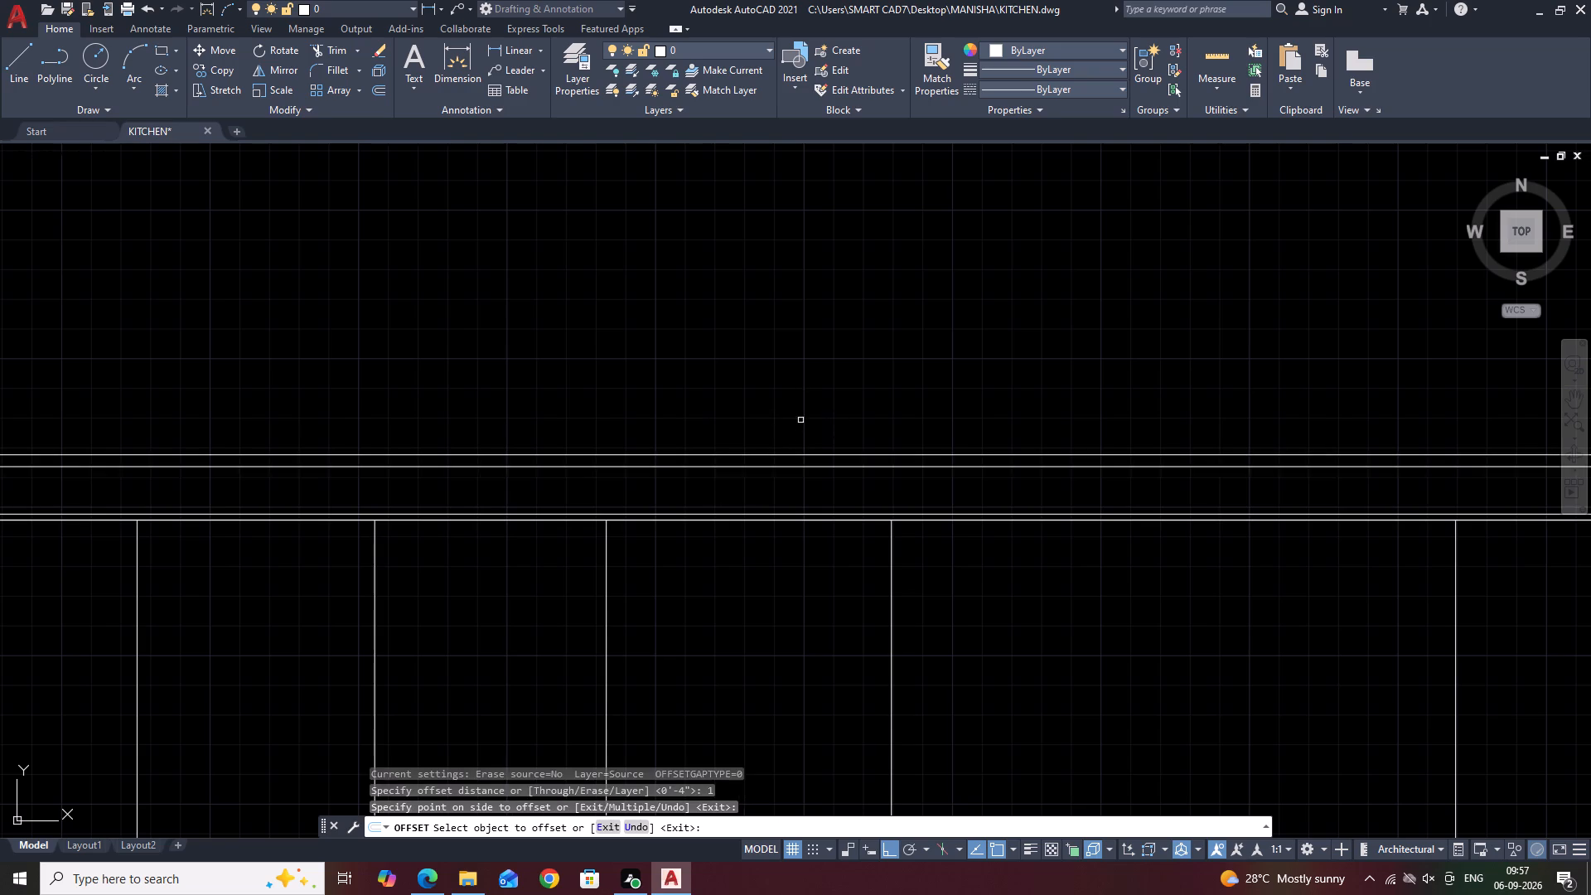
scroll(790, 509, down, 4)
middle_drag(1021, 455, 1036, 409)
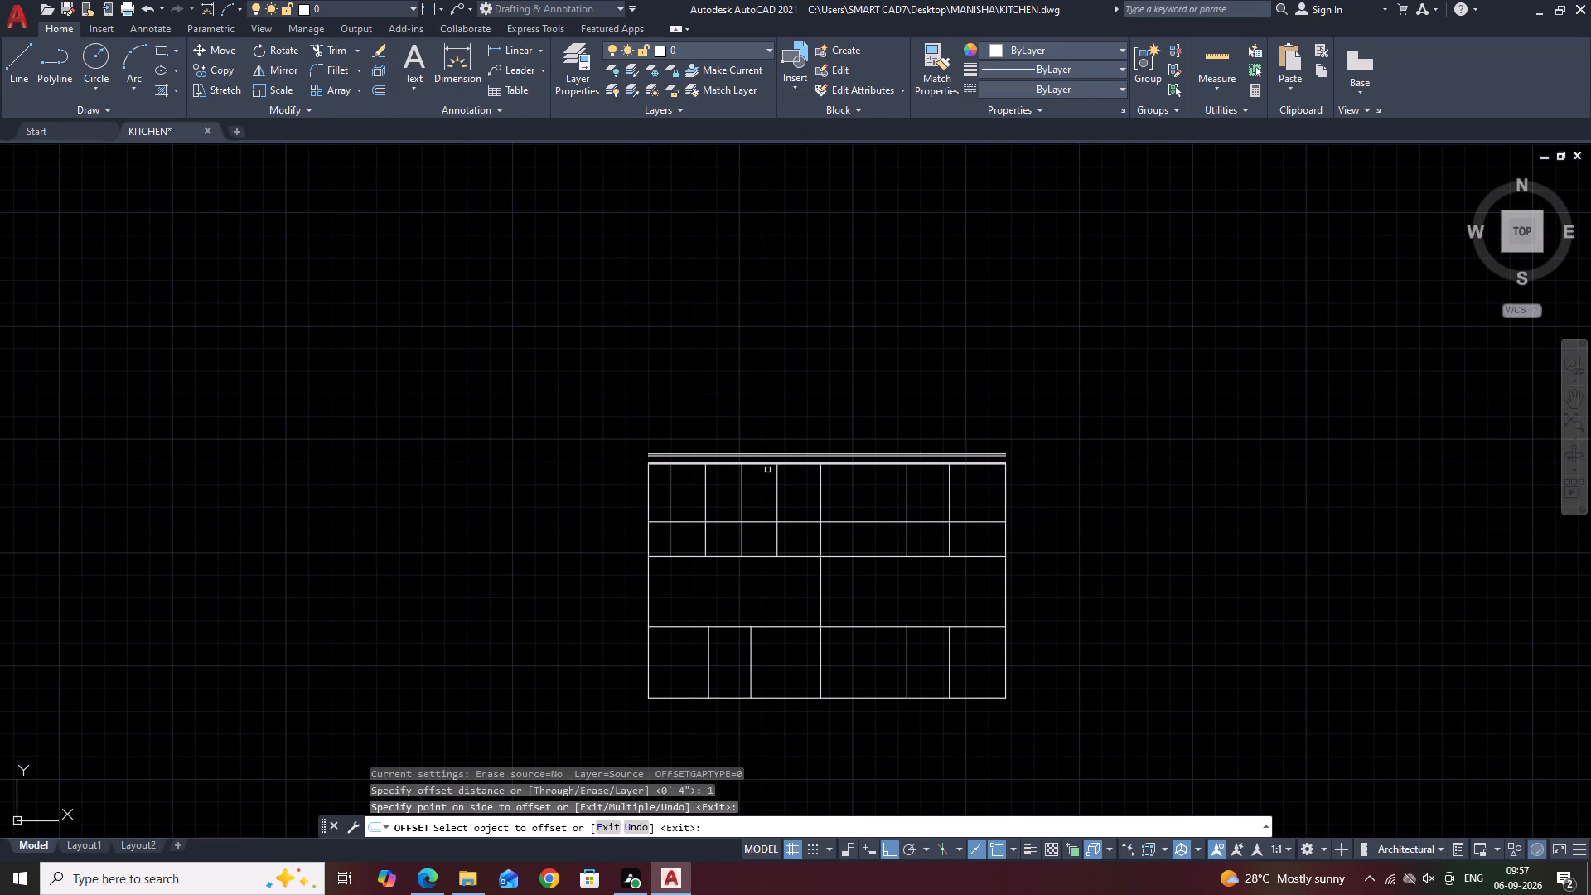
key(Escape)
Examine the outline's top corner, the lines above it and the divisions across the whole kitchen layout.
scroll(1043, 458, up, 2)
middle_drag(962, 491, 1079, 430)
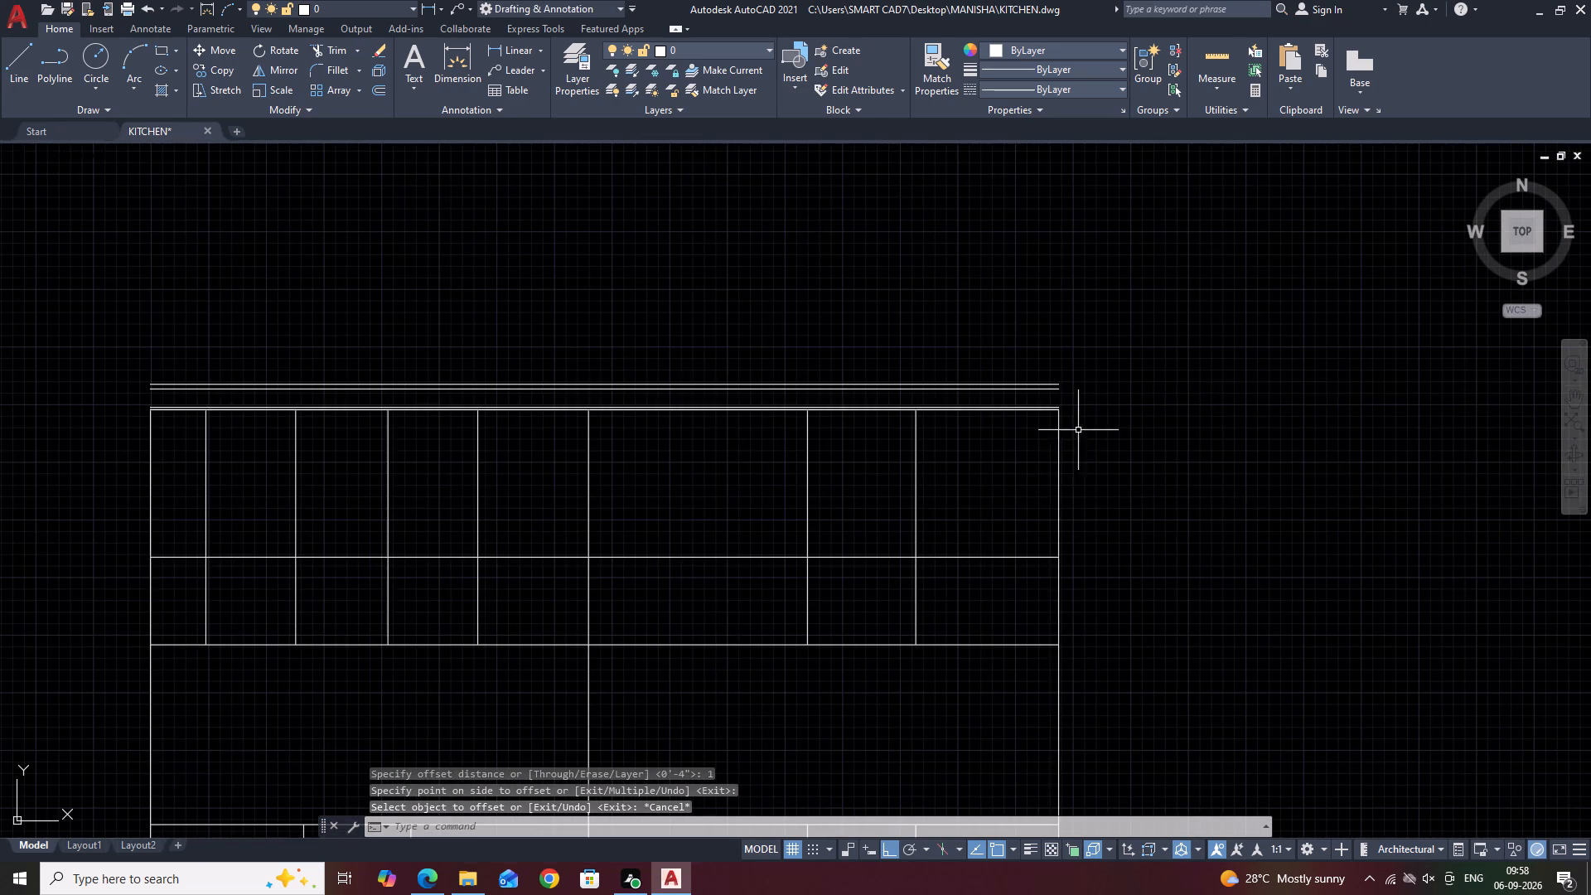
click(1057, 445)
scroll(1059, 404, up, 2)
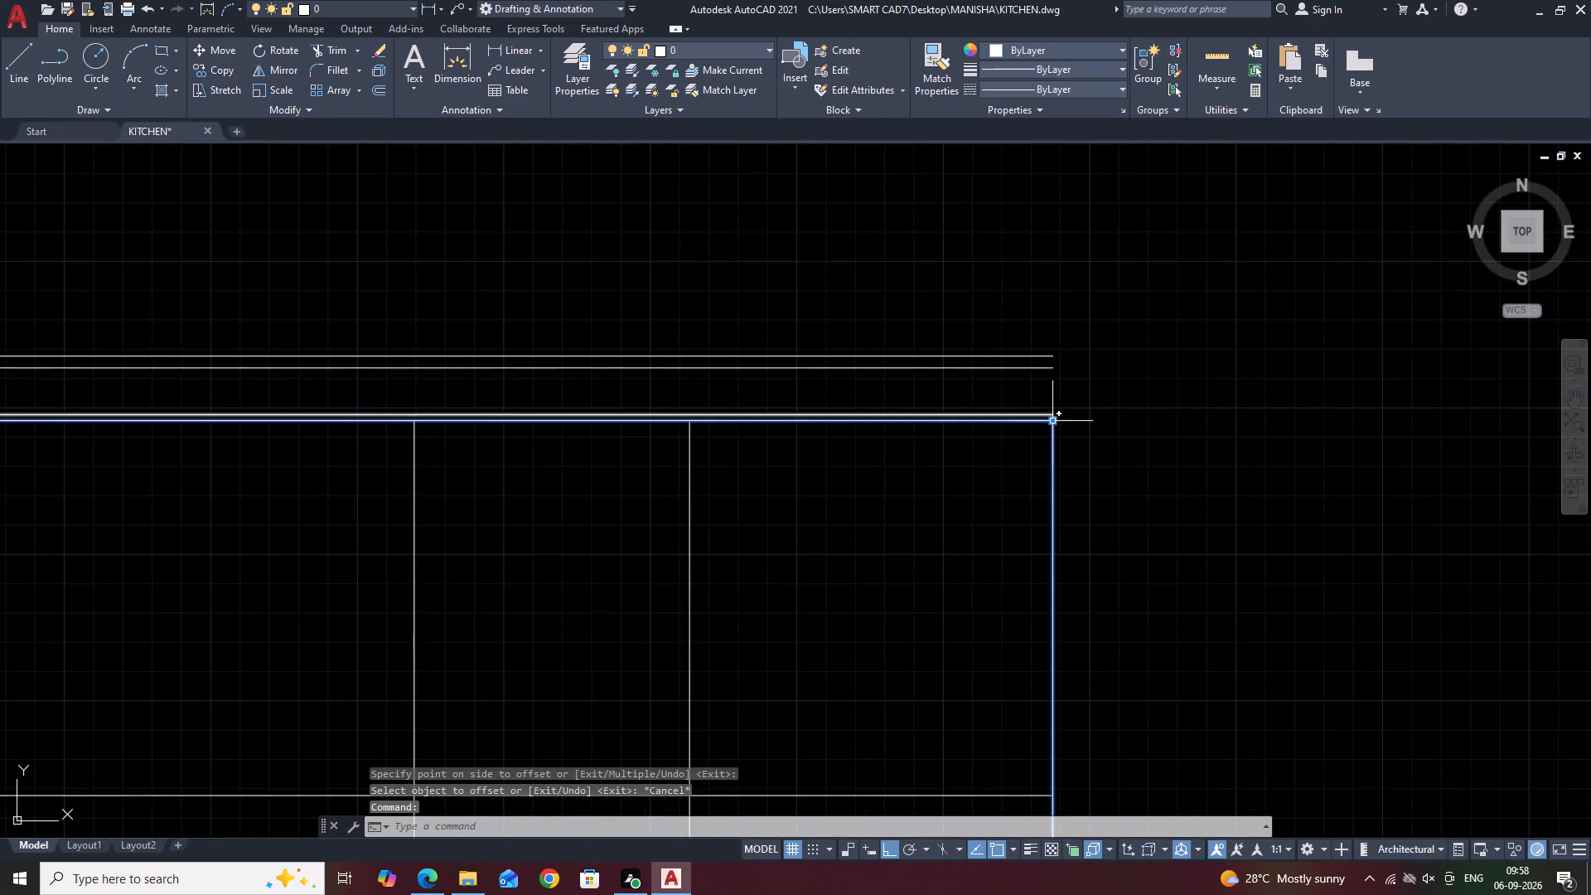
key(Escape)
scroll(1069, 423, down, 2)
middle_drag(1124, 441, 1030, 430)
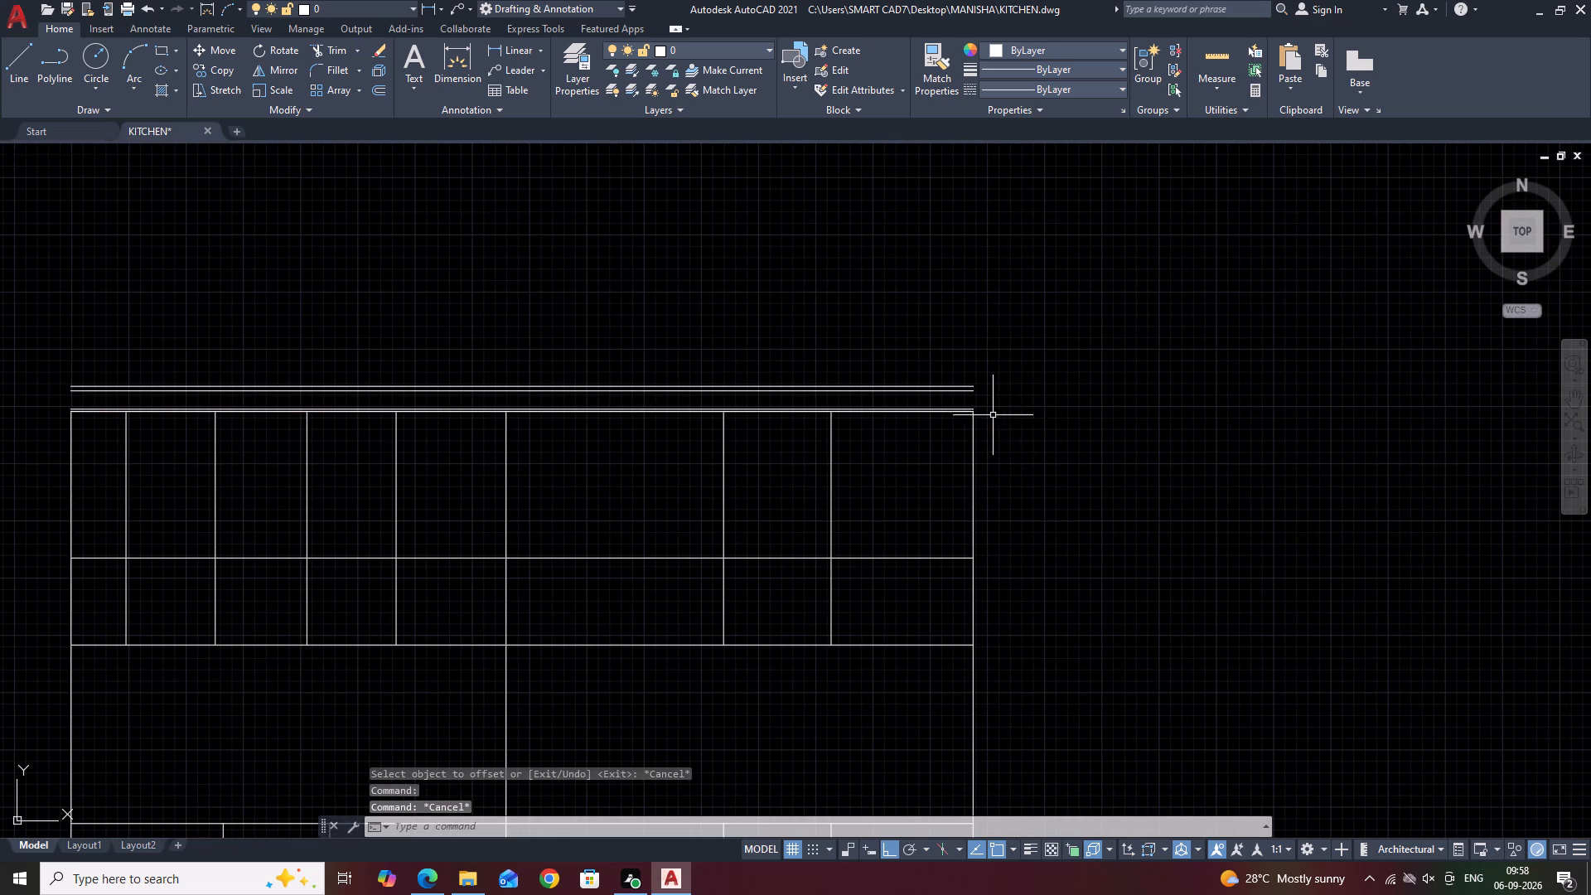
scroll(1086, 407, down, 1)
middle_drag(621, 436, 724, 456)
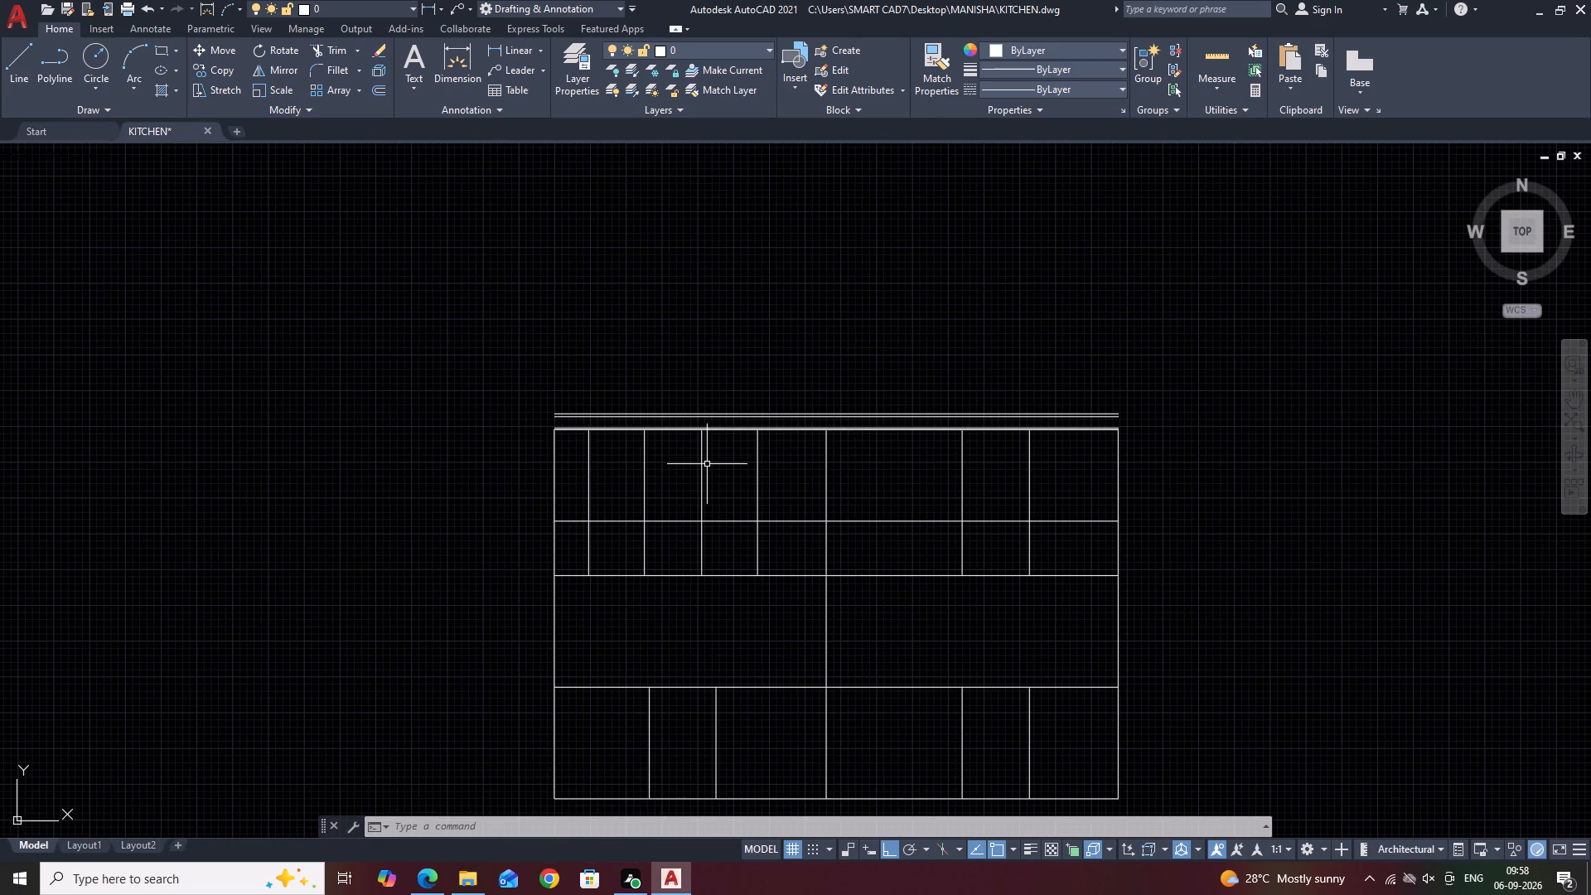
middle_drag(876, 411, 883, 499)
middle_drag(1015, 583, 967, 475)
middle_drag(924, 570, 908, 533)
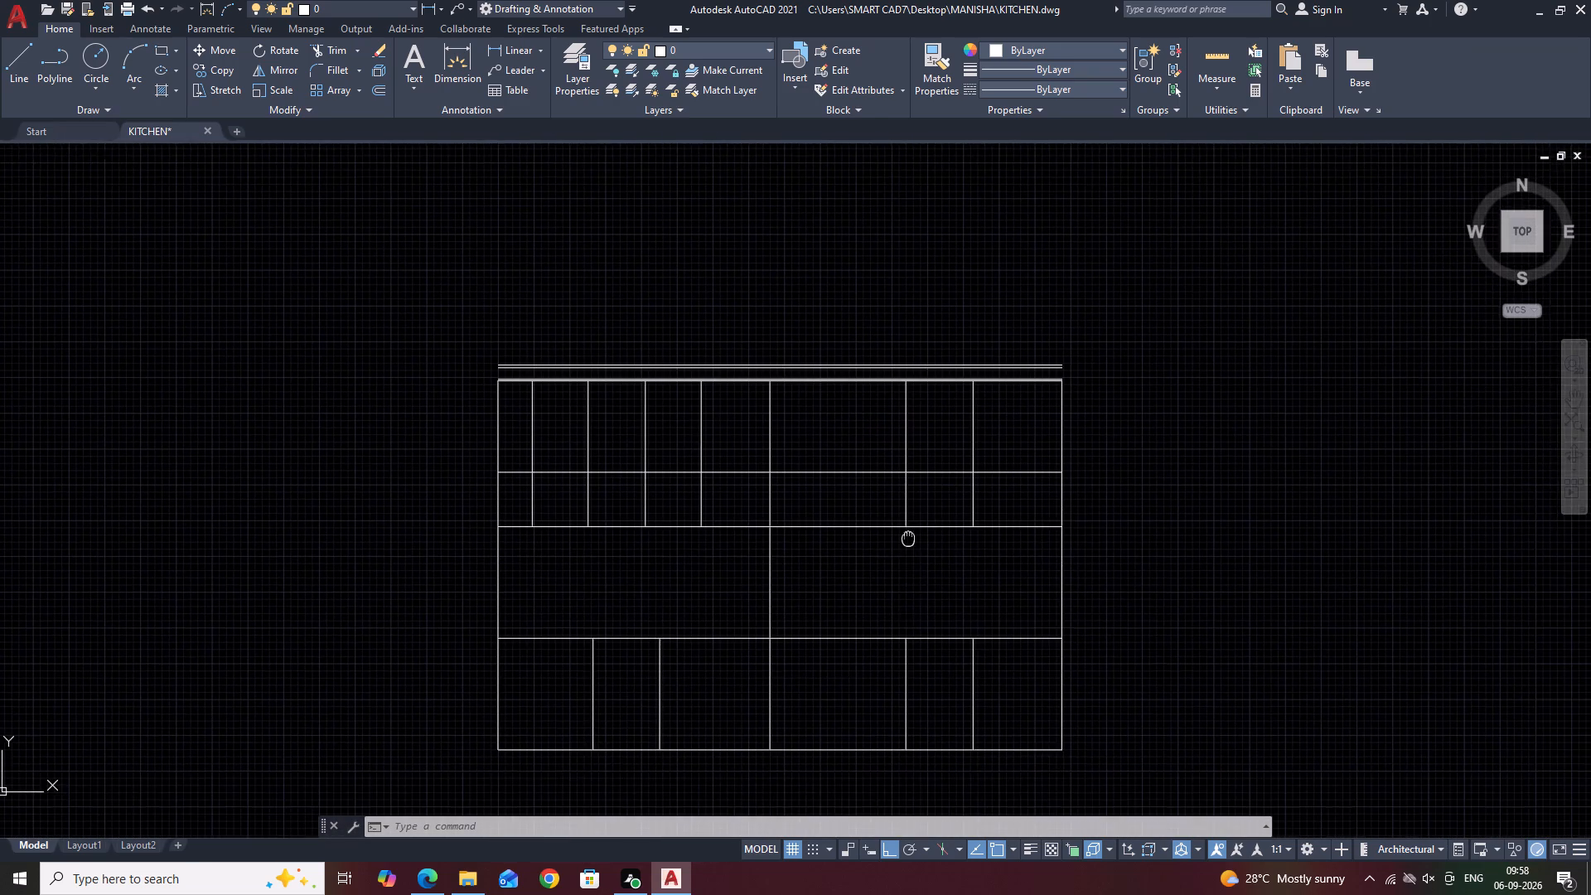
middle_drag(908, 533, 909, 526)
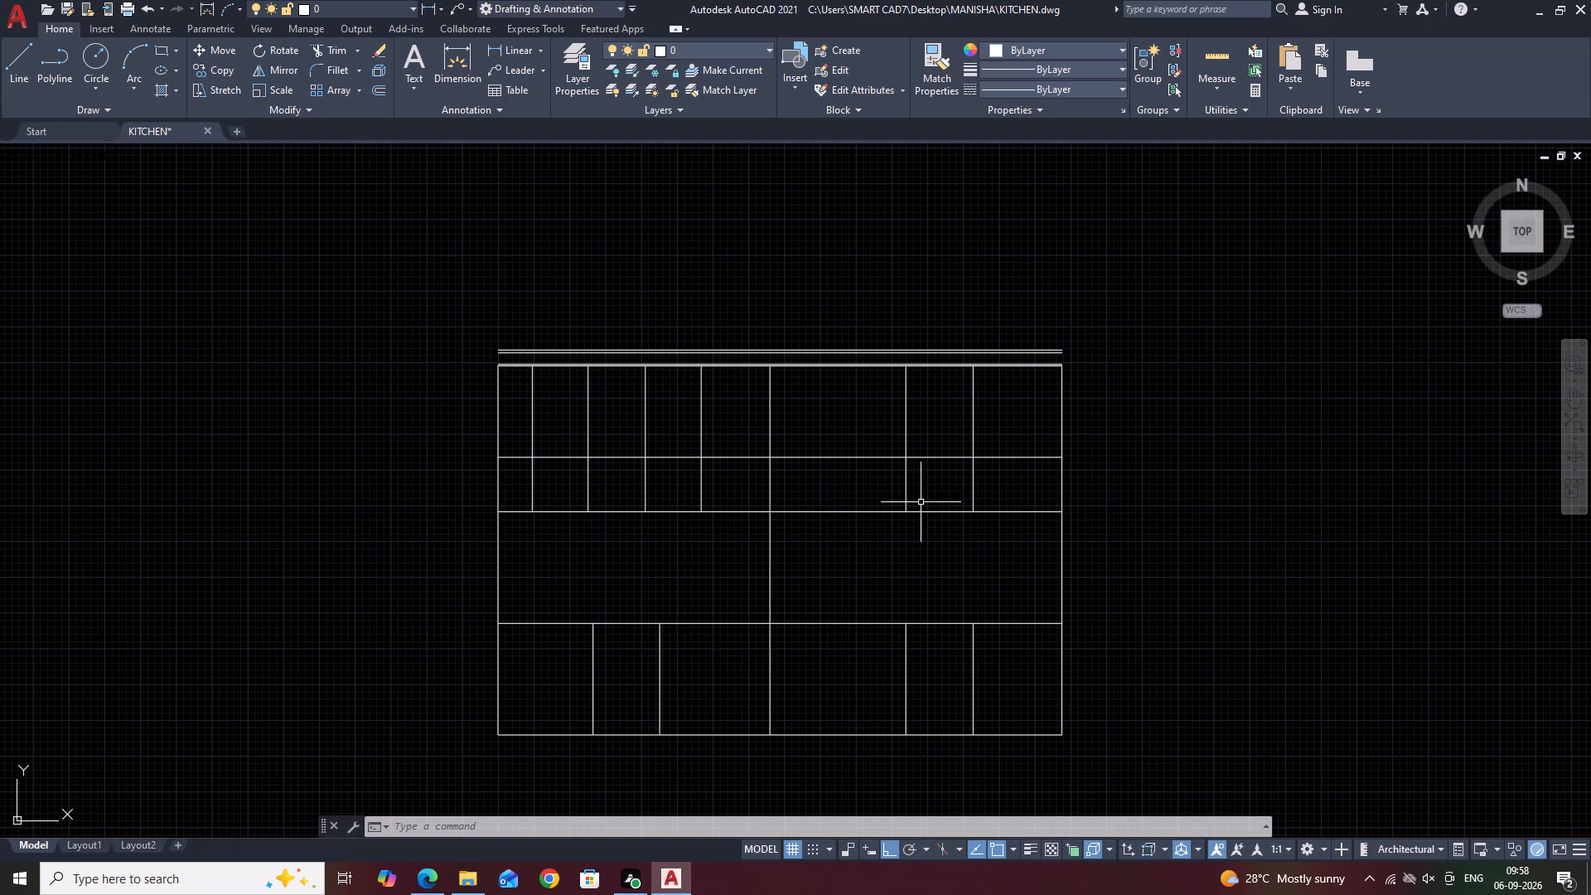
Offset the horizontal line along the top of the lowest row 2" downward.
middle_drag(1042, 458, 896, 419)
middle_drag(932, 544, 904, 451)
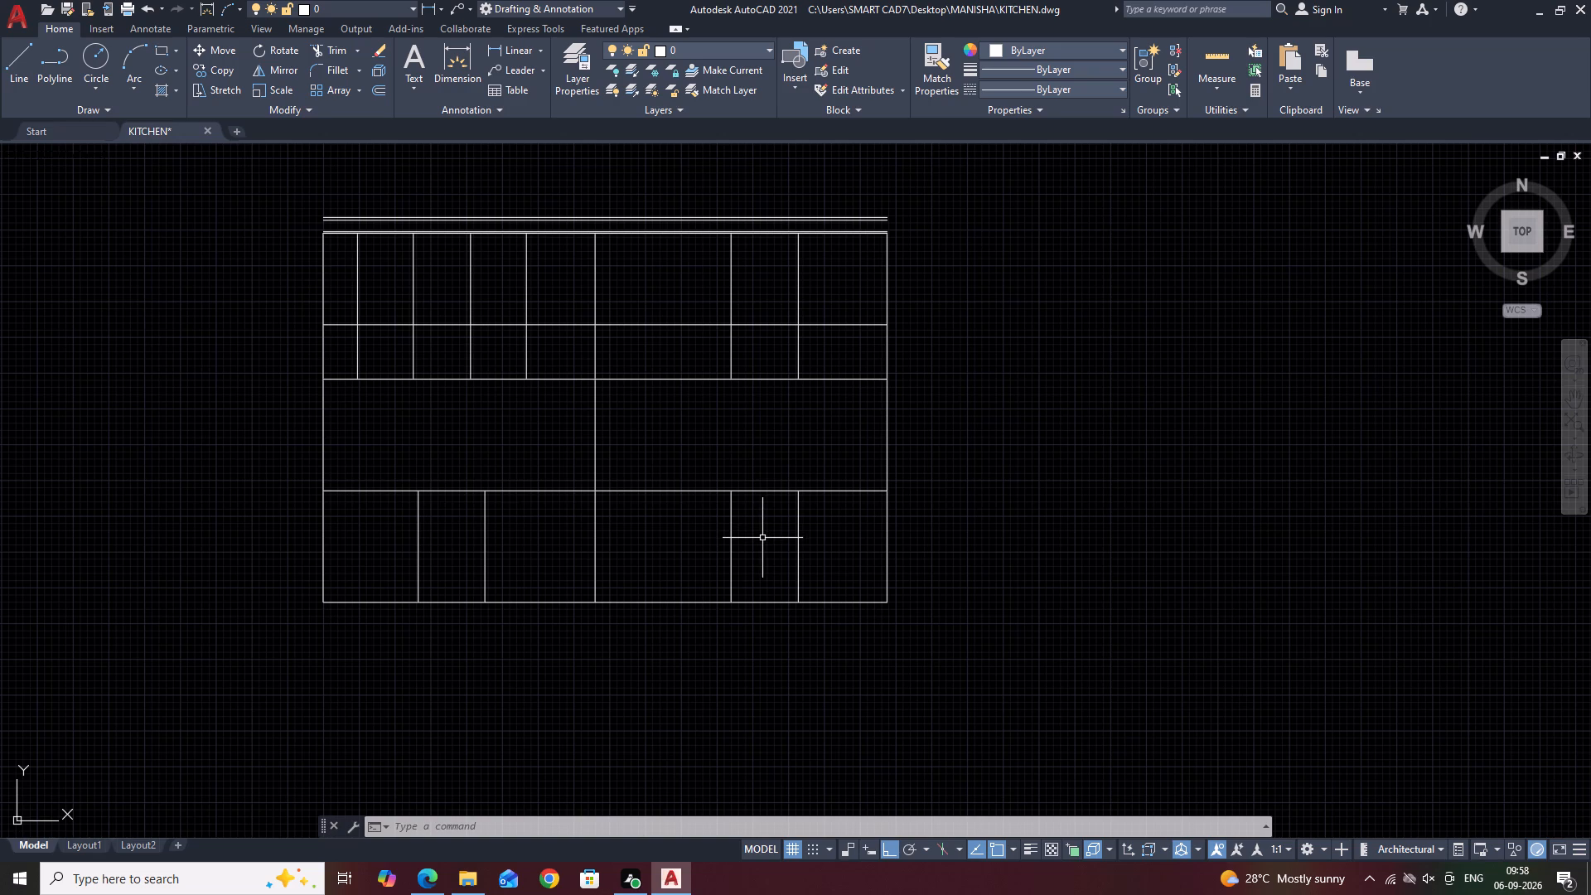
middle_drag(540, 557, 712, 496)
middle_drag(646, 549, 689, 578)
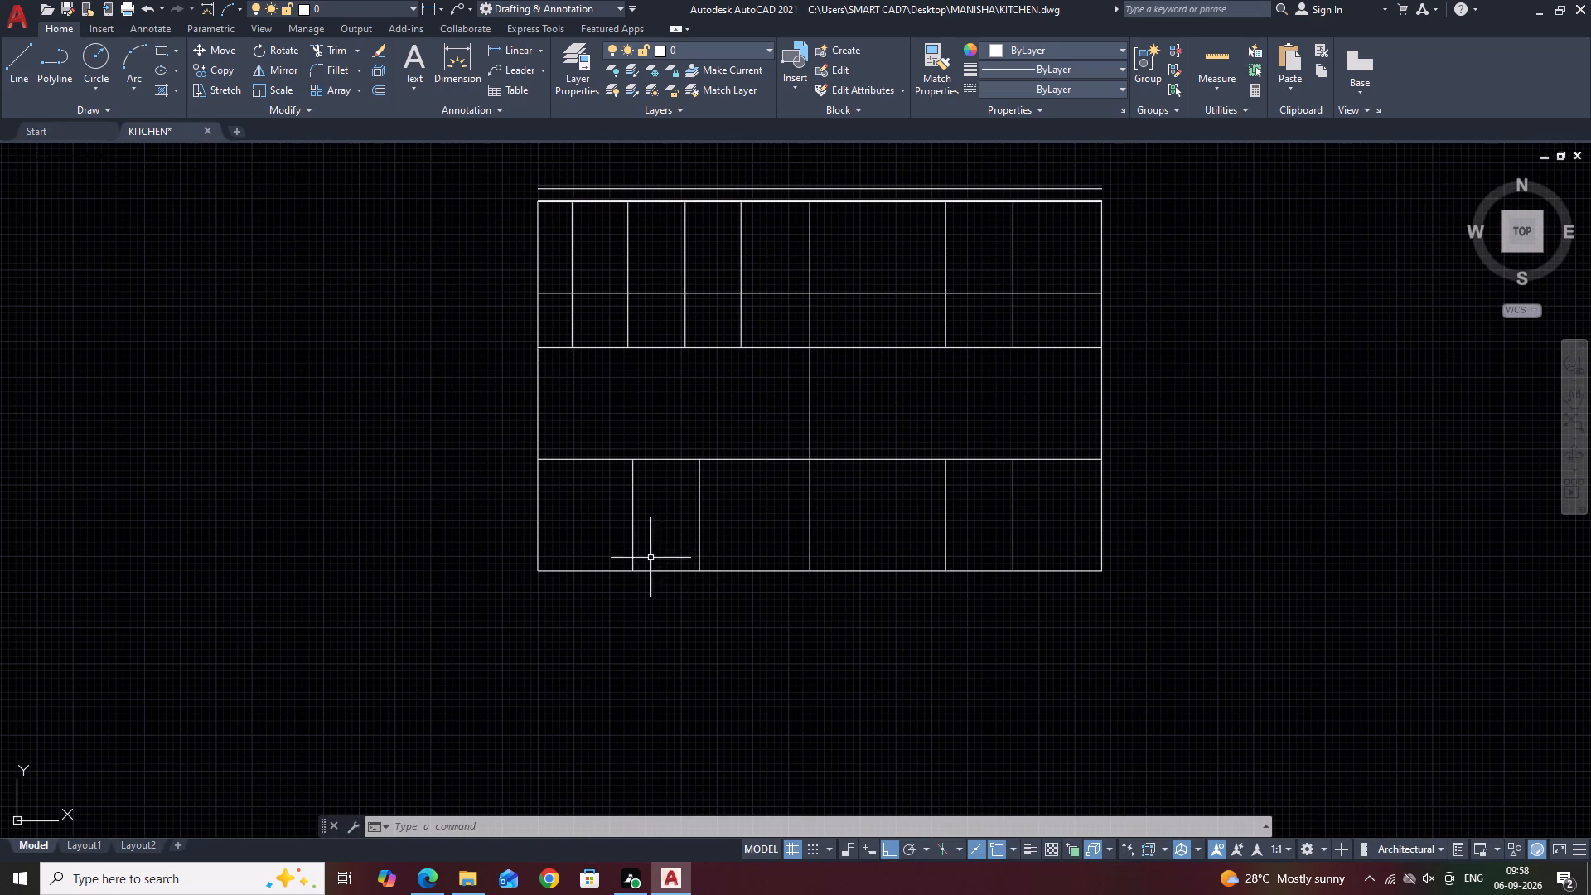
scroll(587, 466, up, 2)
click(619, 436)
click(587, 469)
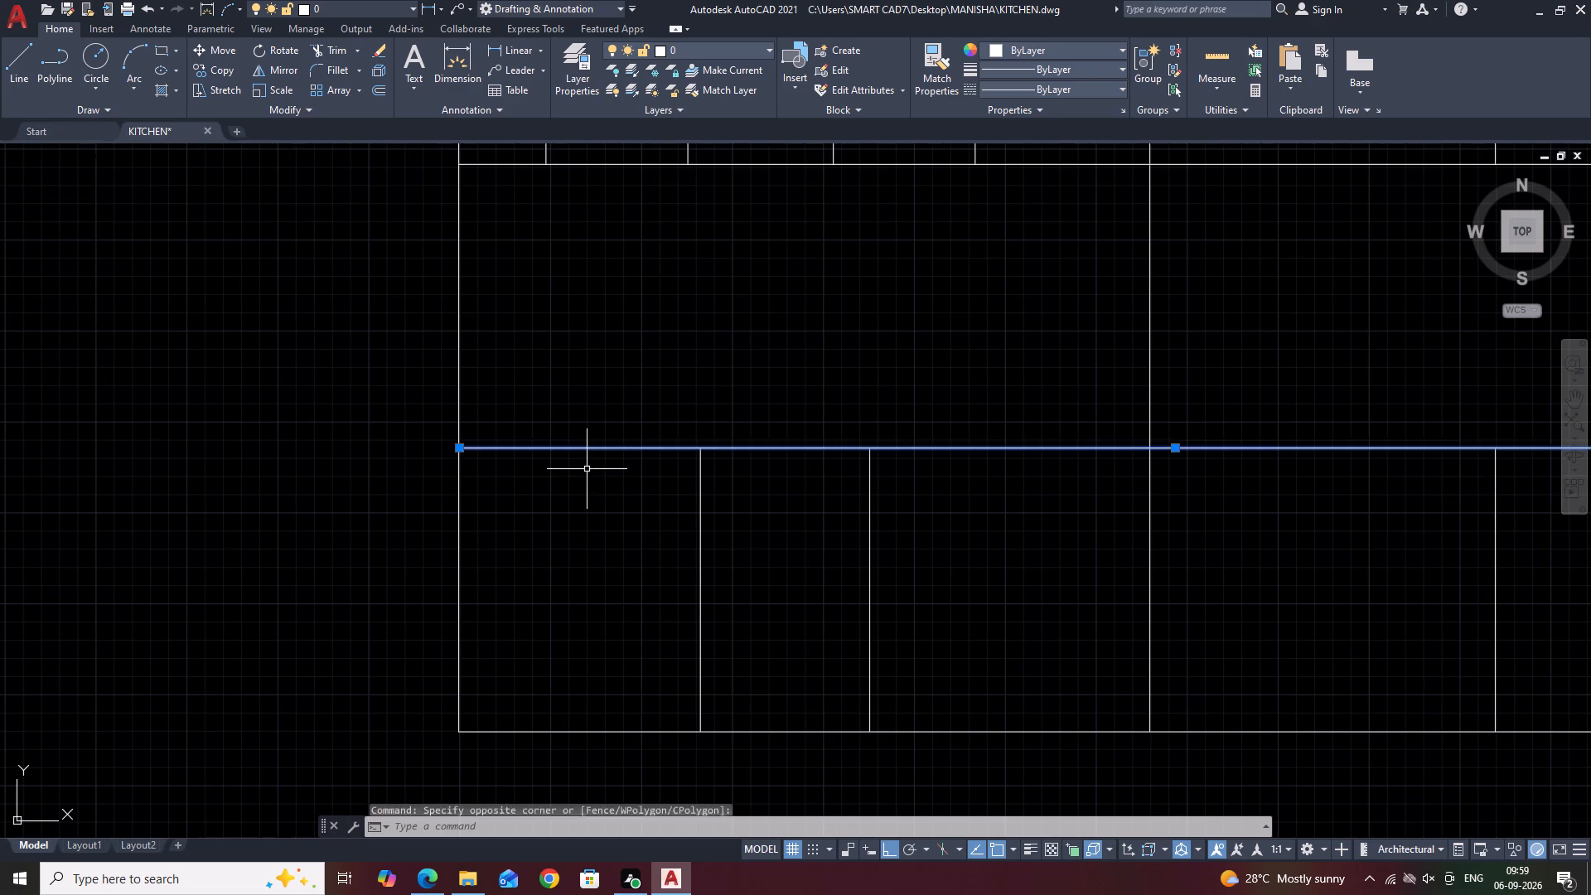
scroll(587, 469, down, 2)
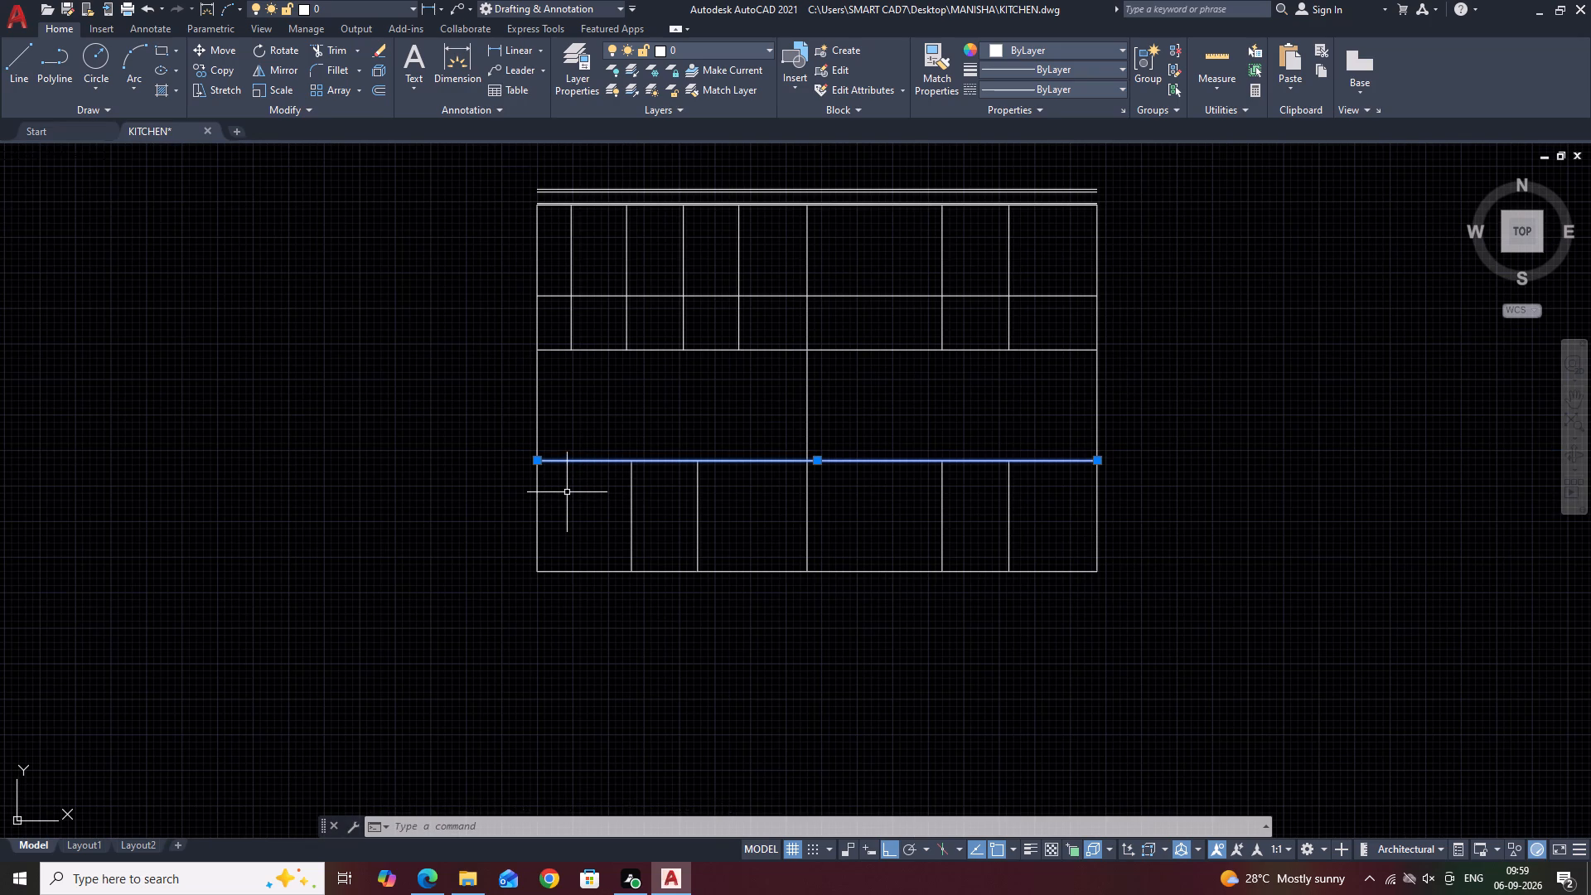
key(3)
key(space)
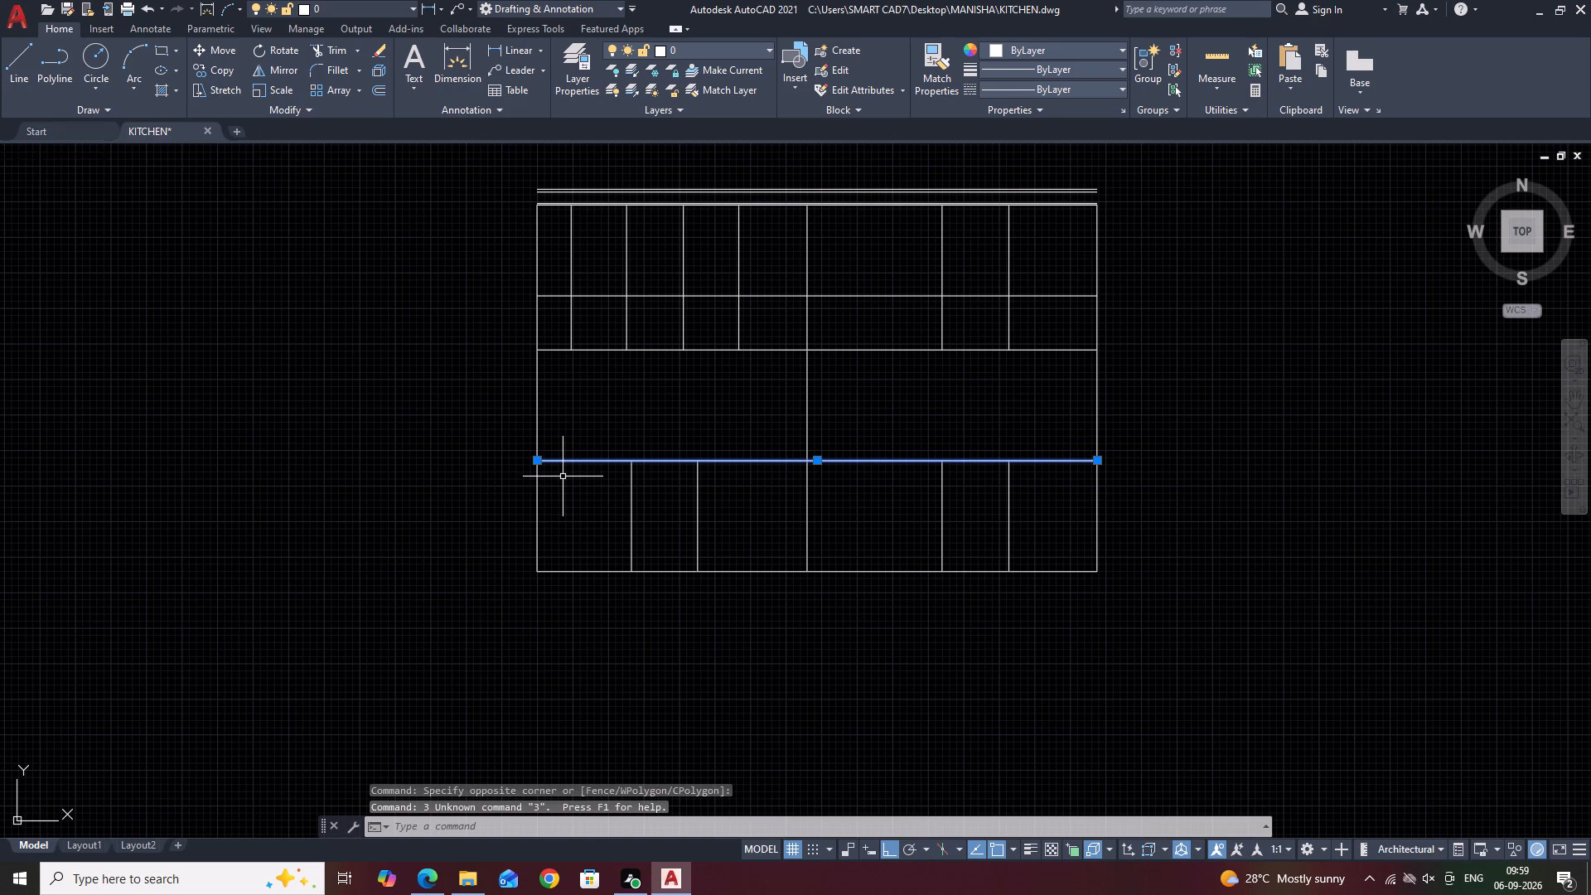
text(O)
key(space)
text(2)
key(space)
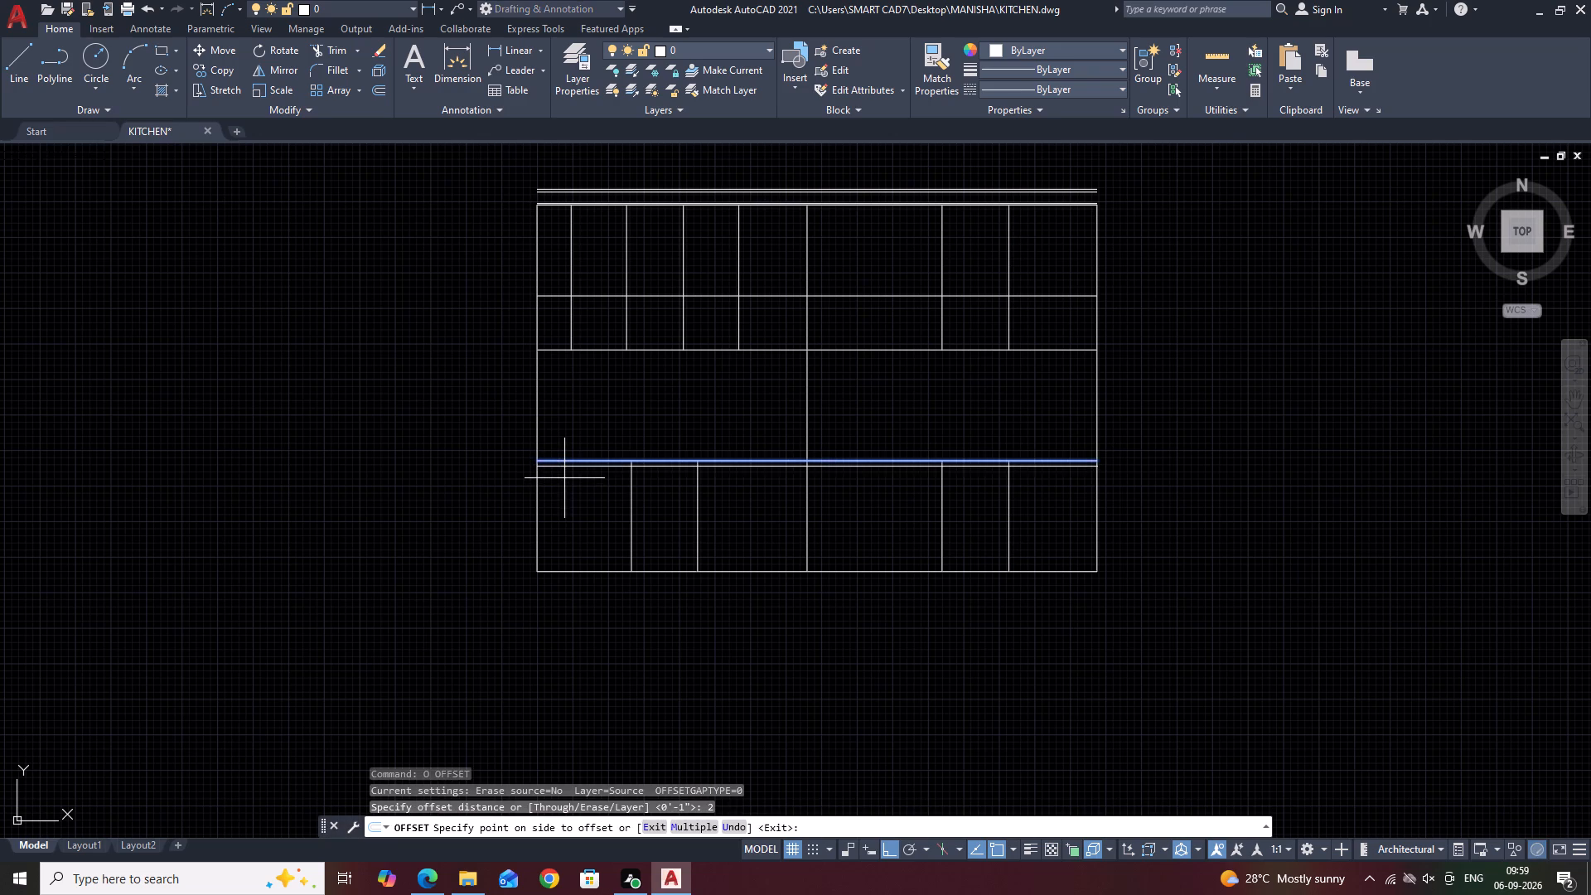
scroll(566, 484, up, 3)
click(573, 481)
key(Escape)
Offset the leftmost vertical division of the lowest row 0.5" to the left.
middle_drag(689, 479, 684, 479)
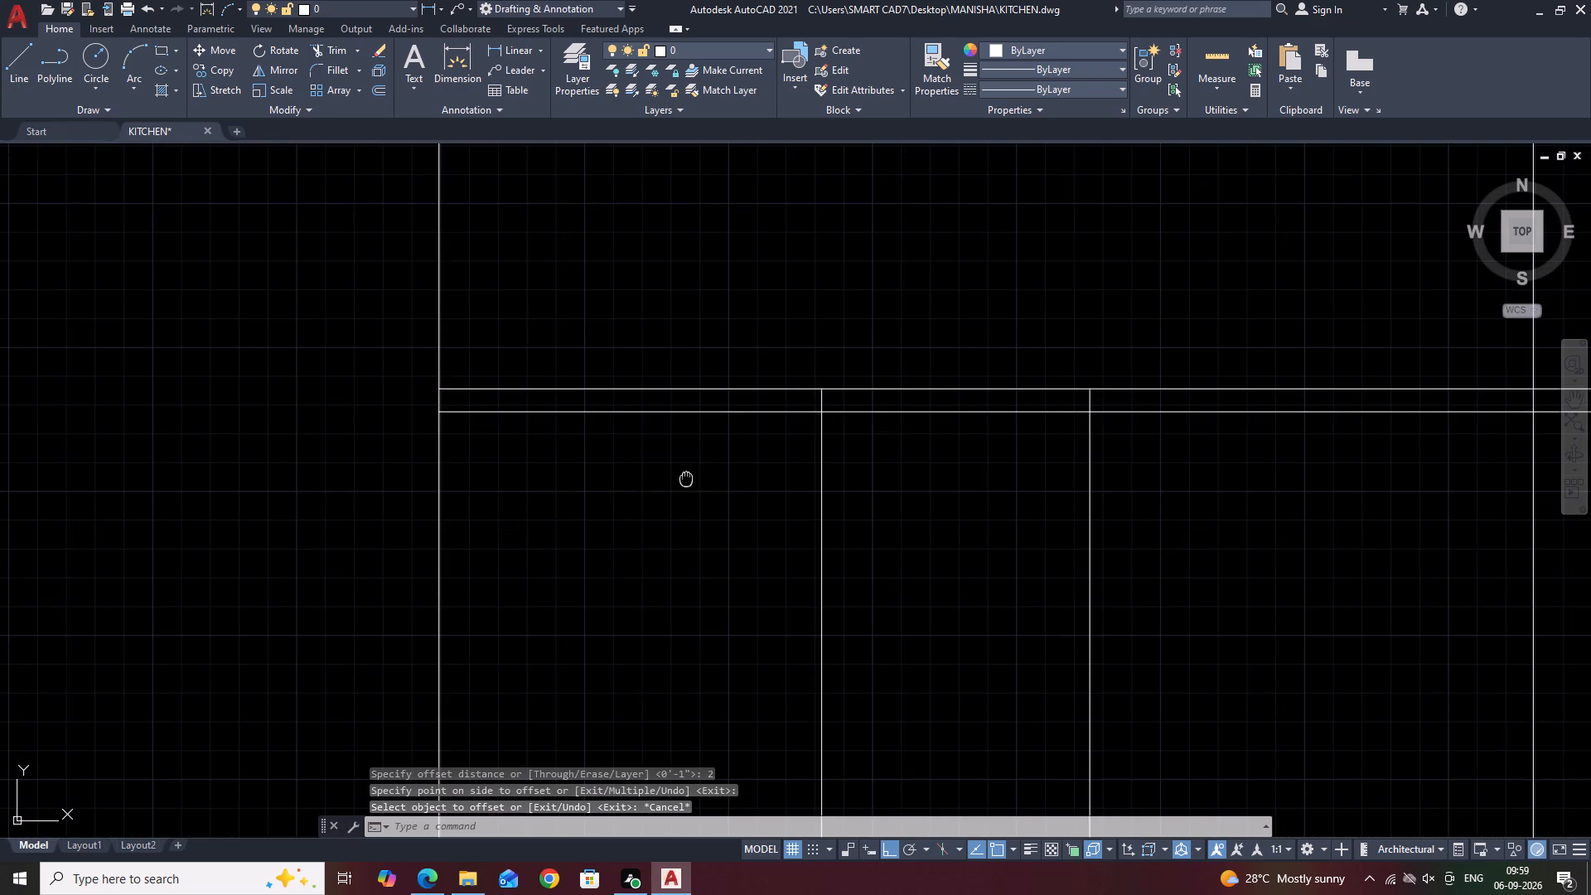
middle_drag(684, 479, 597, 477)
scroll(759, 519, down, 2)
middle_drag(871, 513, 904, 486)
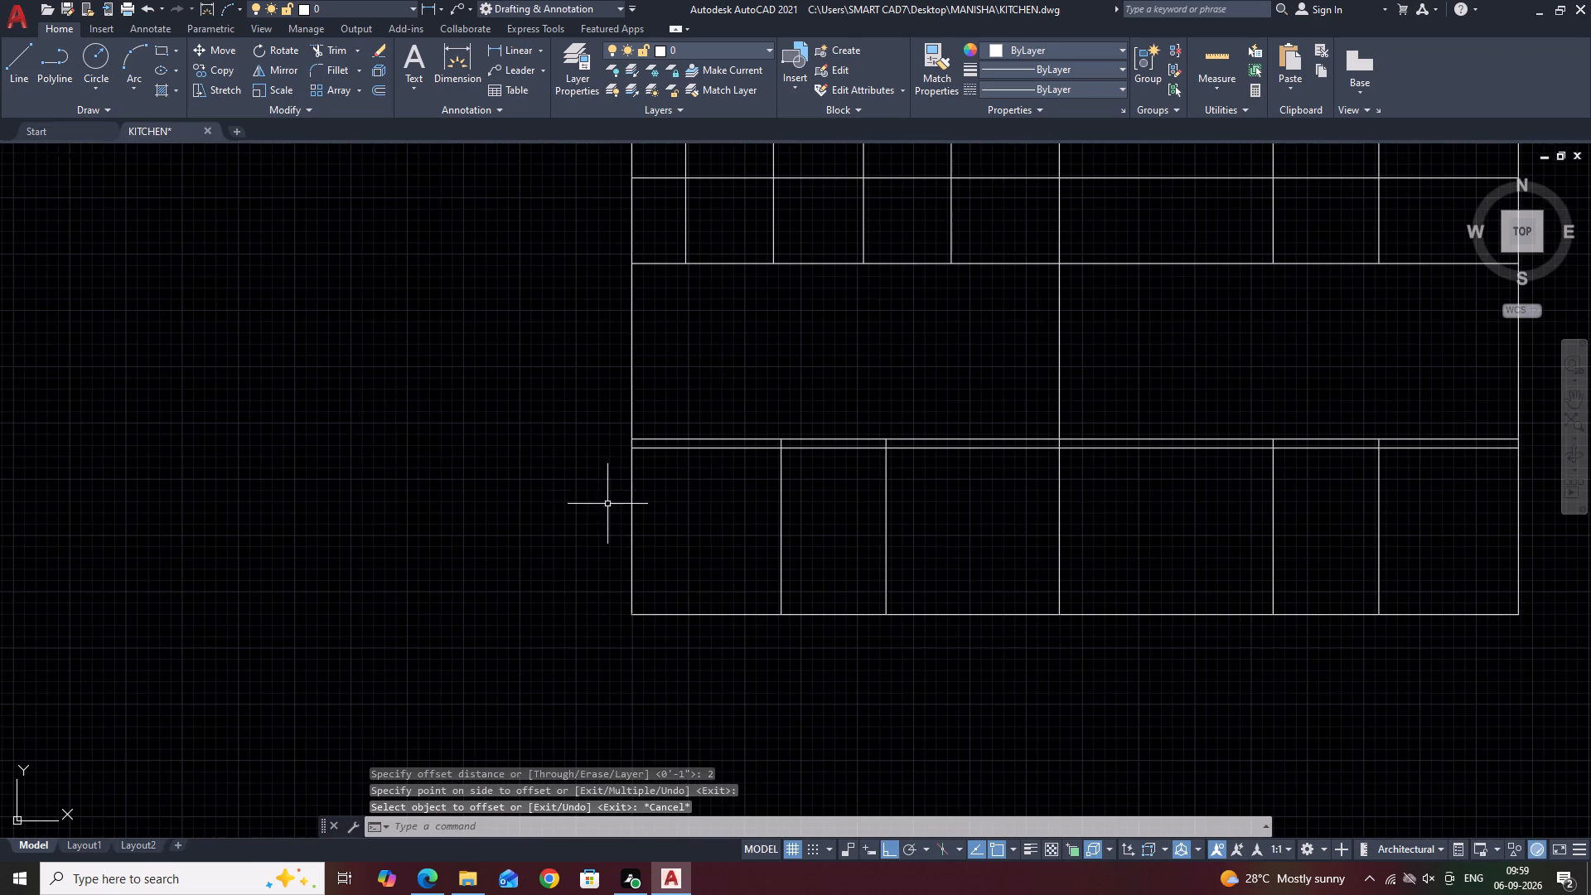
click(783, 494)
key(o)
key(space)
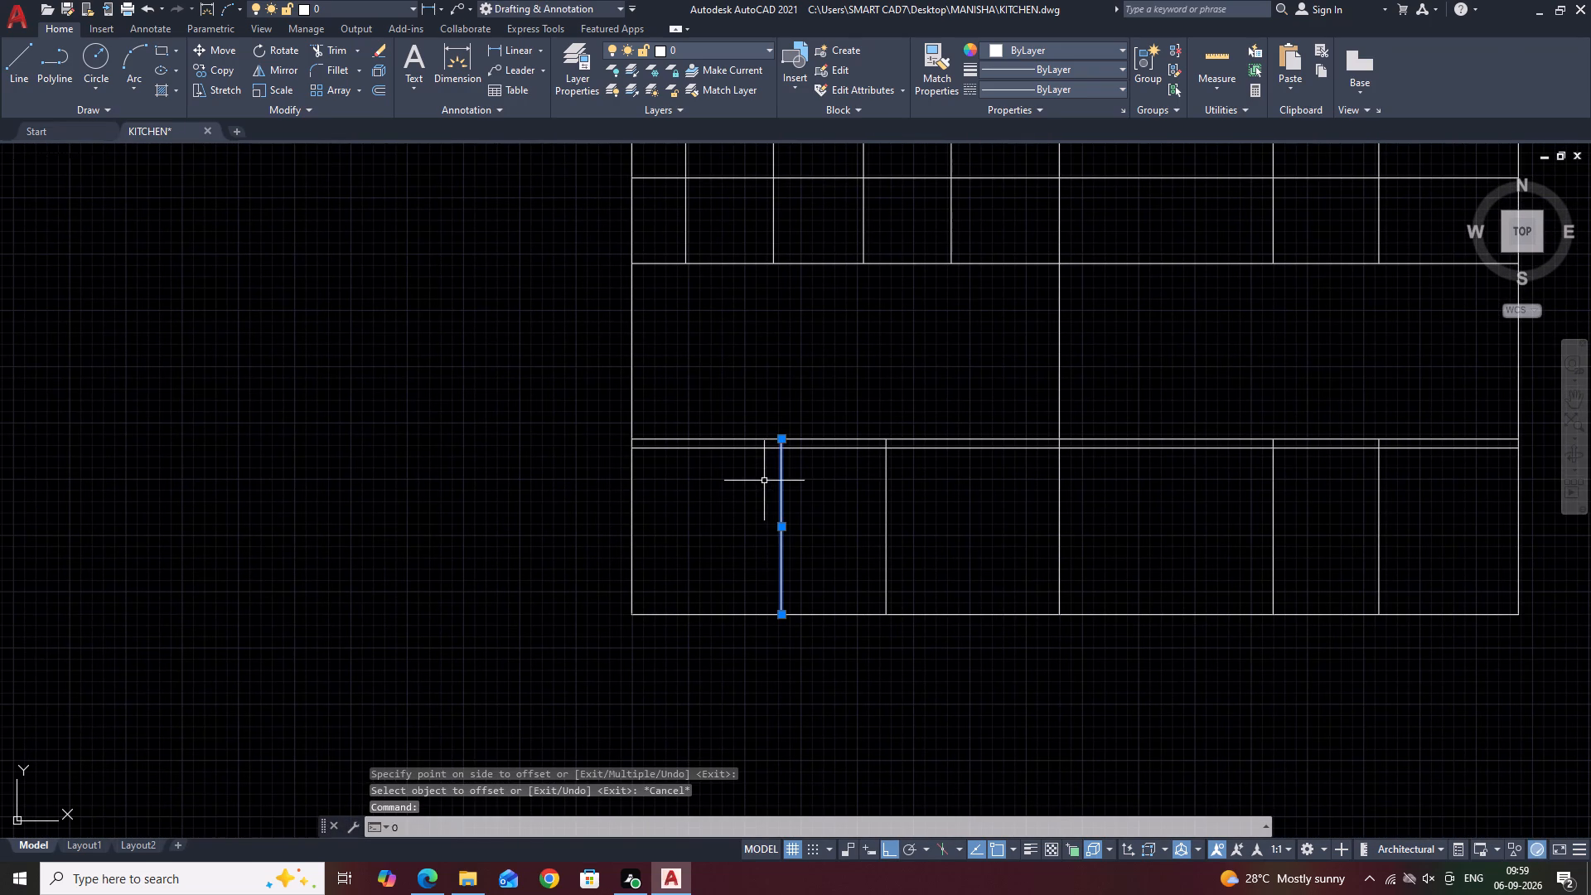
key(0)
text(.5)
key(space)
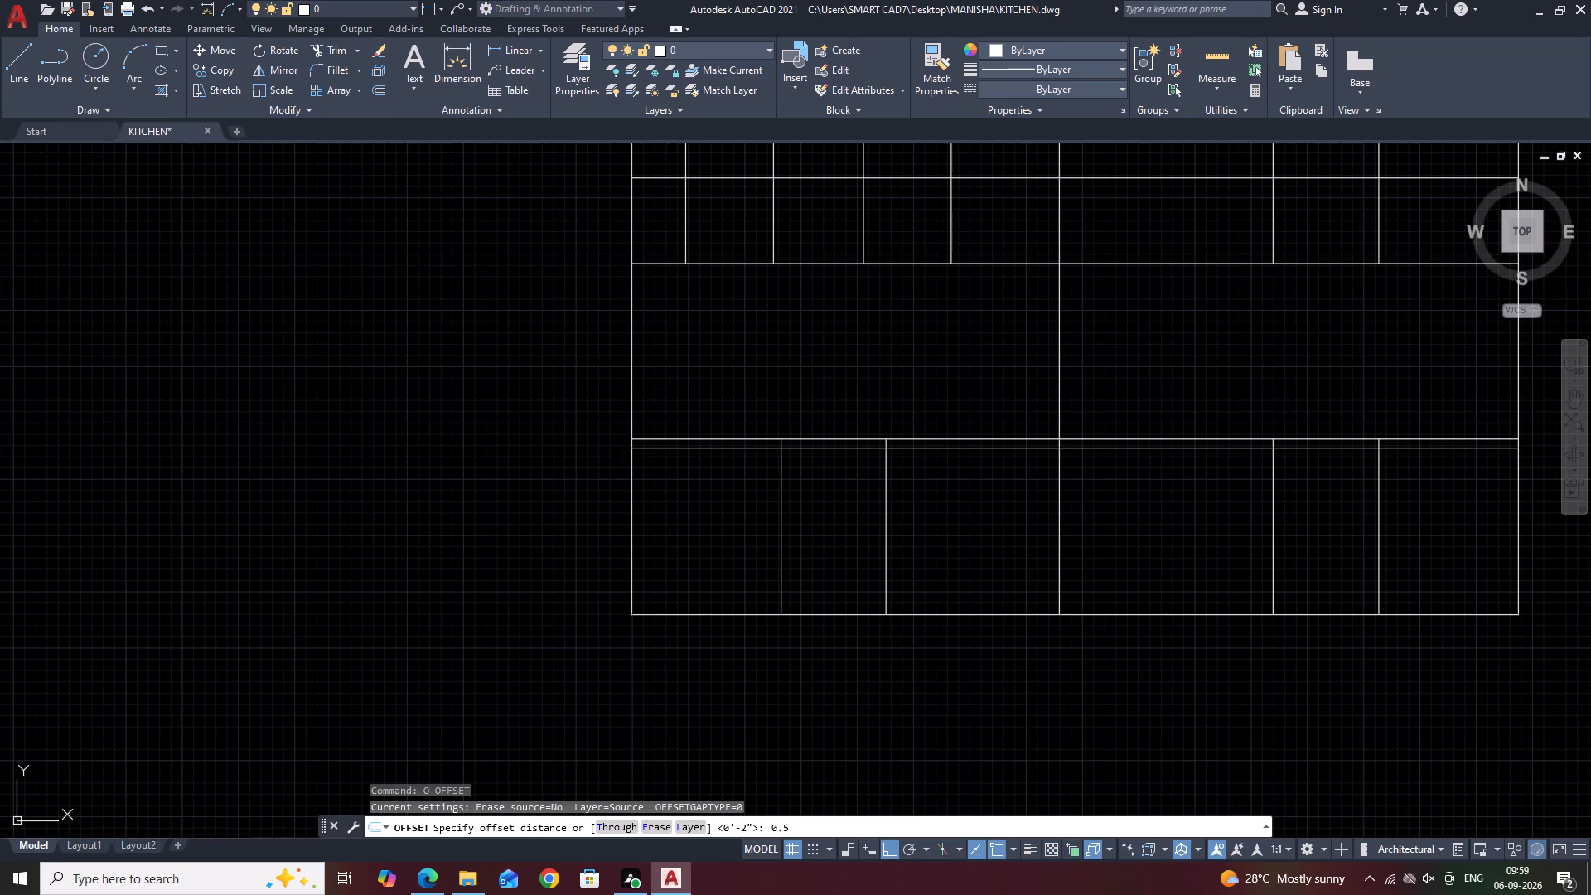
scroll(741, 506, up, 2)
click(735, 492)
scroll(655, 496, down, 1)
key(Escape)
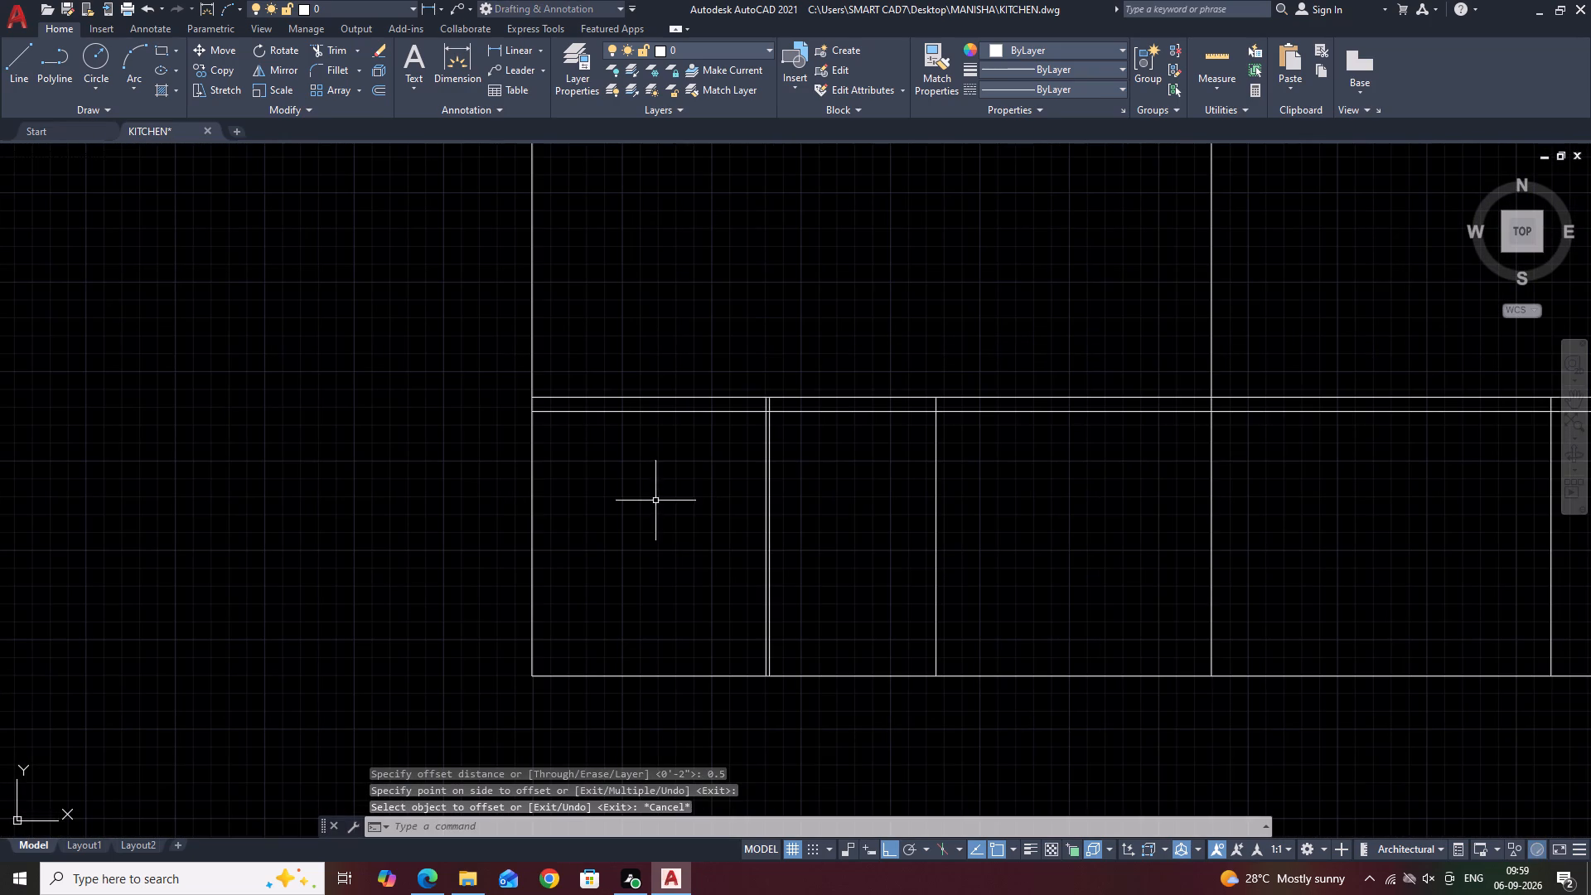
Draw a horizontal line at mid-height of the lowest row, from the 0.5"-paired division's right-hand neighbour to the full-height division.
scroll(1038, 559, down, 1)
middle_drag(1128, 542, 1011, 535)
key(l)
key(space)
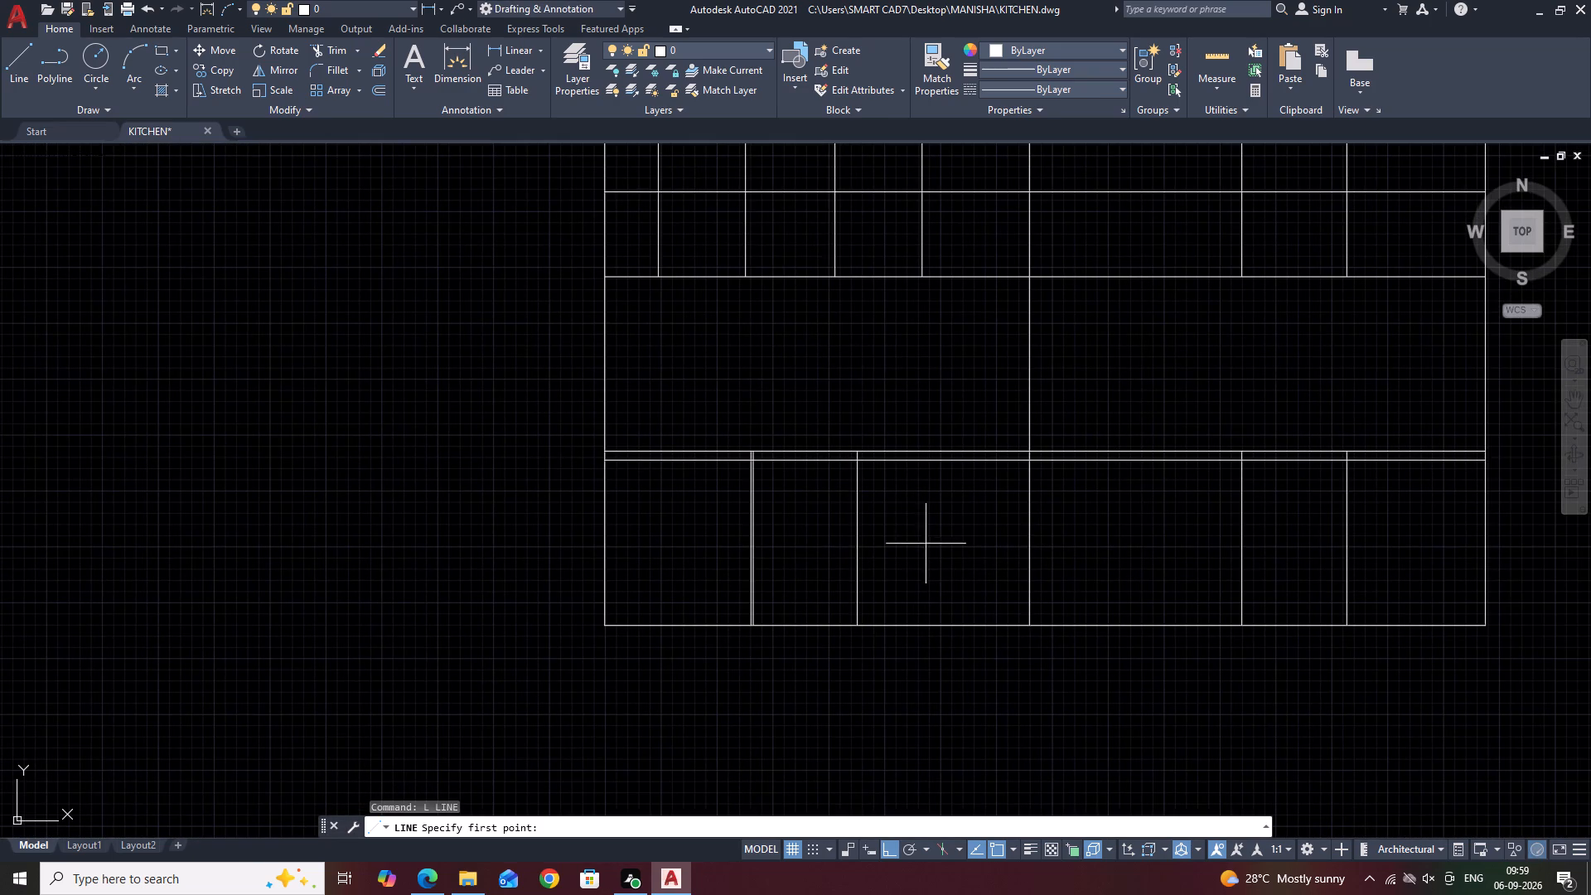
click(857, 539)
click(1032, 539)
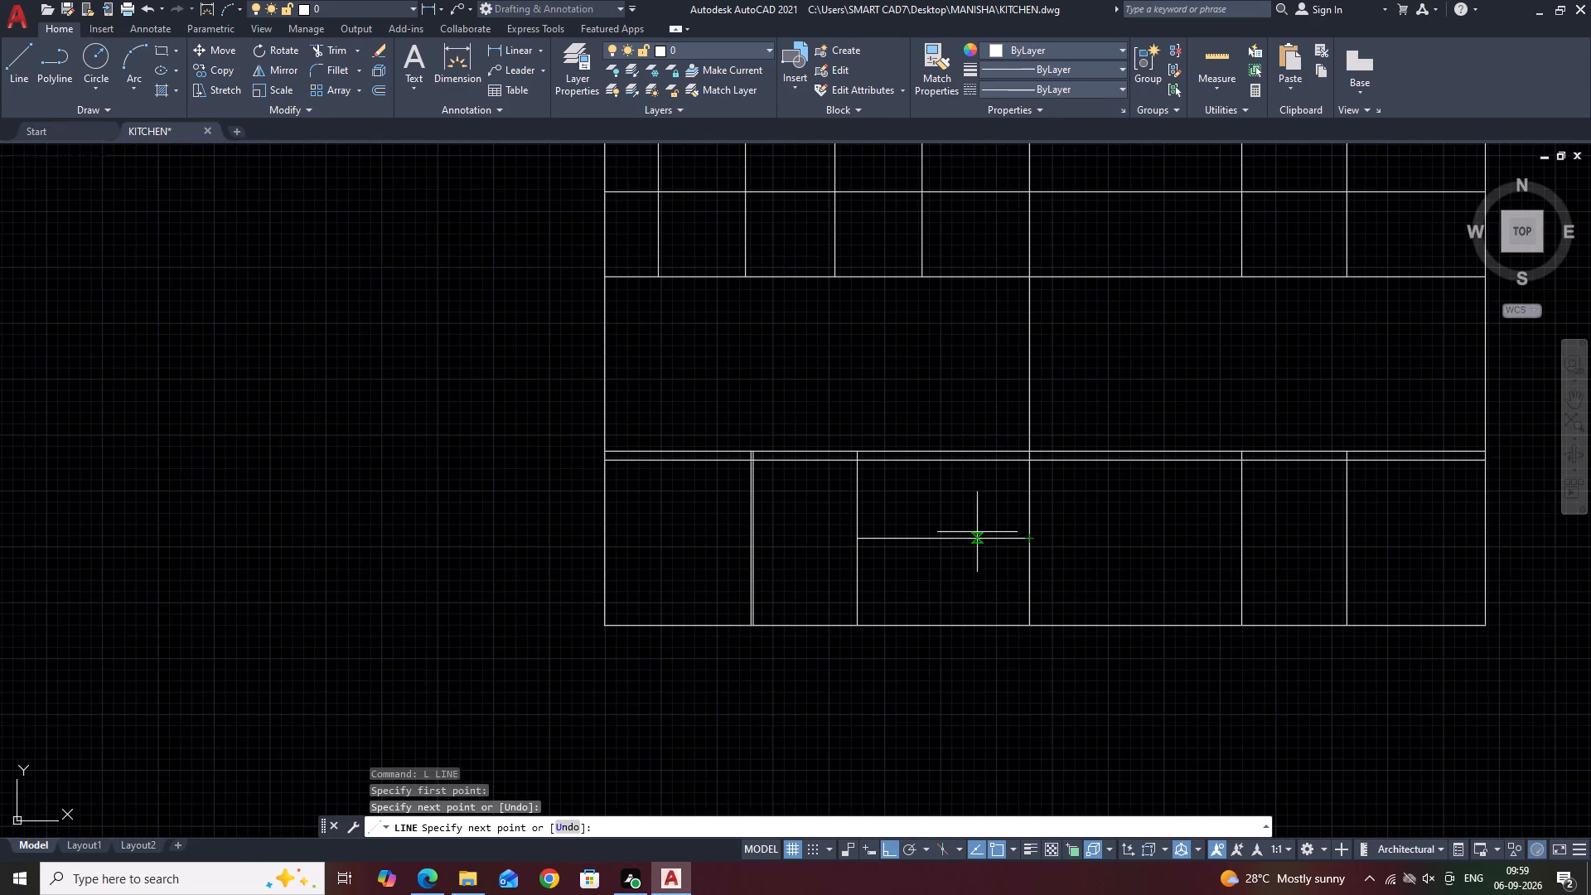
key(Escape)
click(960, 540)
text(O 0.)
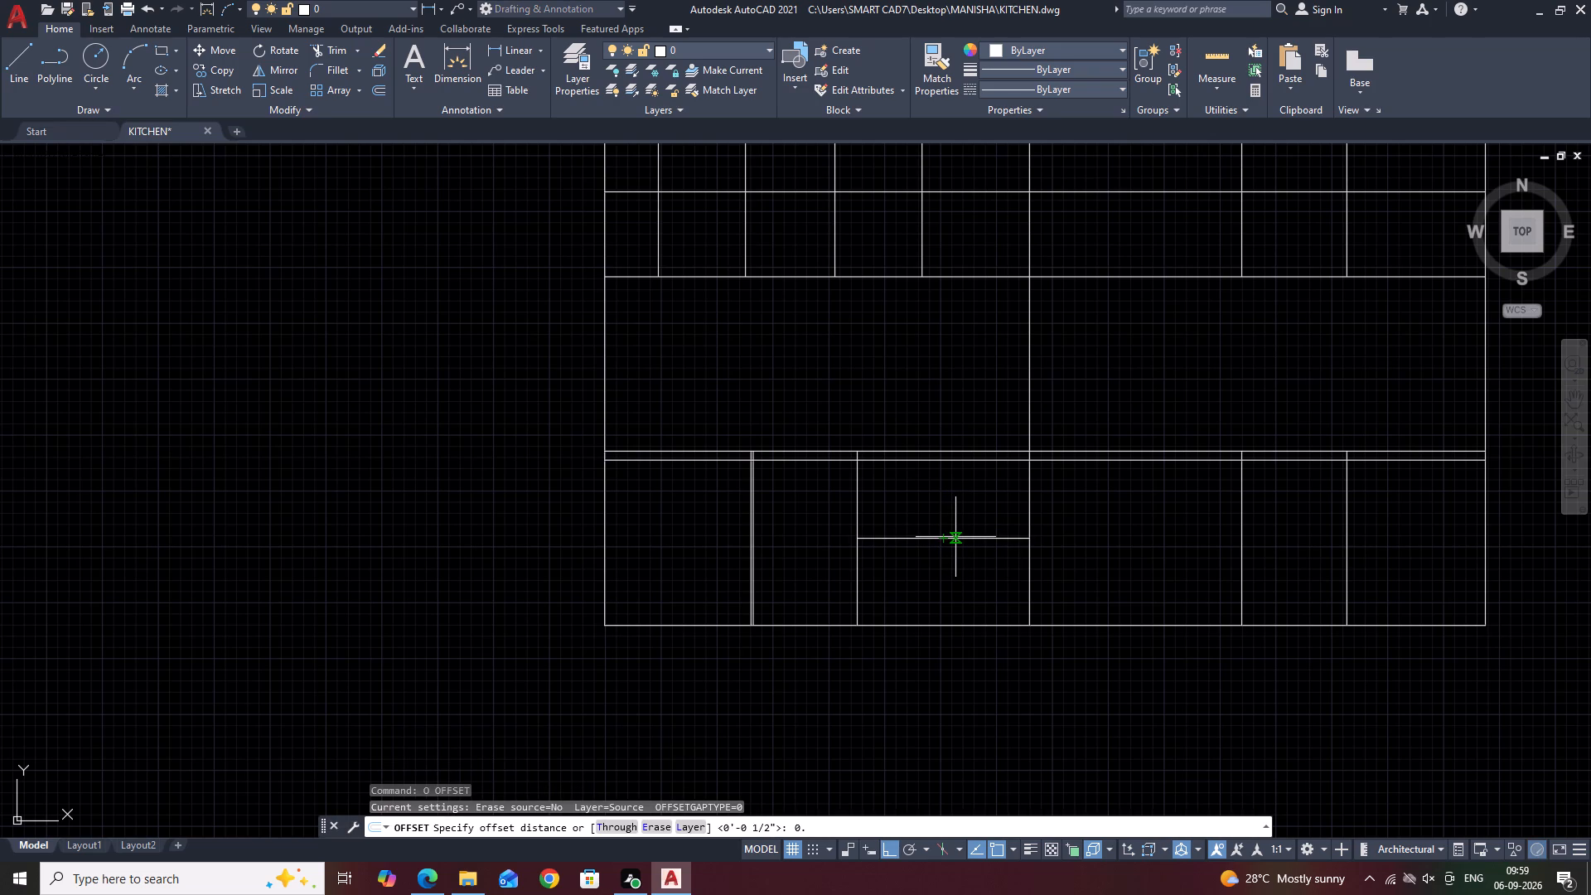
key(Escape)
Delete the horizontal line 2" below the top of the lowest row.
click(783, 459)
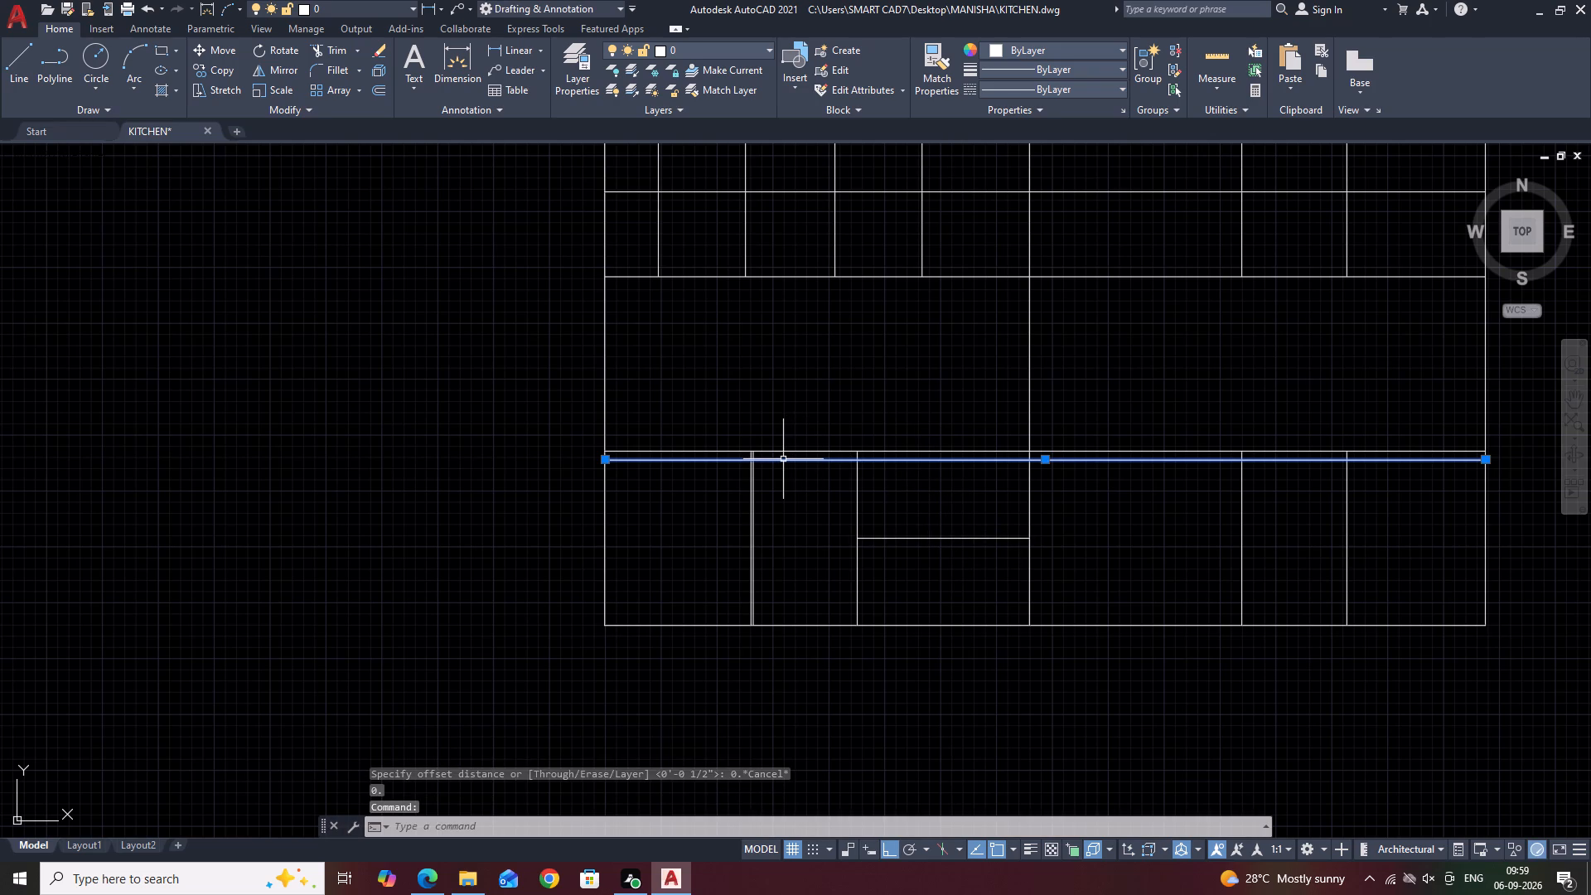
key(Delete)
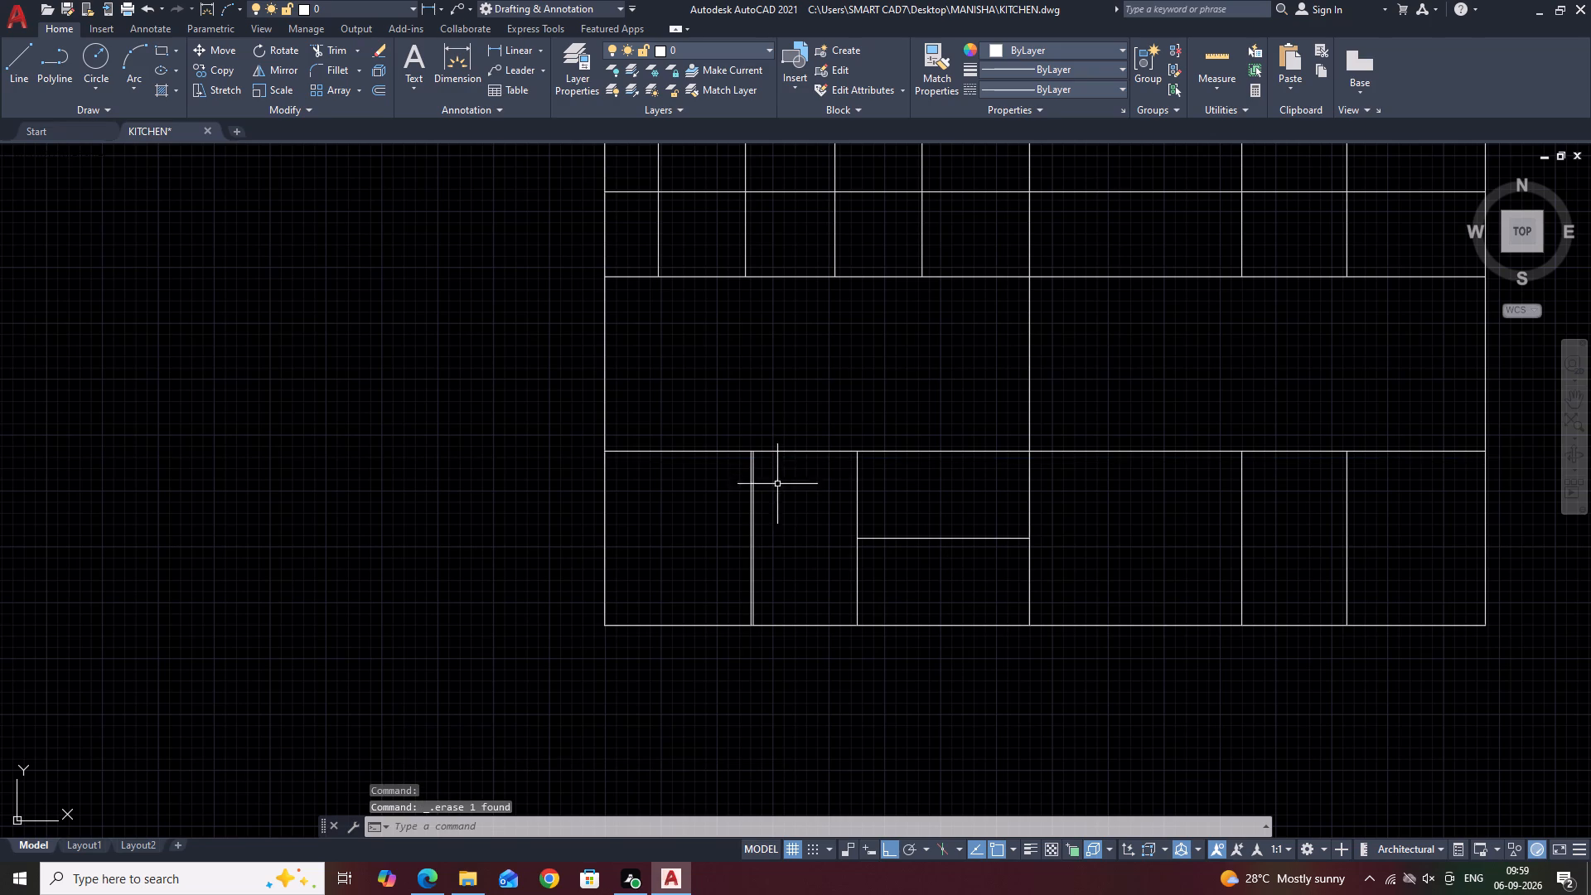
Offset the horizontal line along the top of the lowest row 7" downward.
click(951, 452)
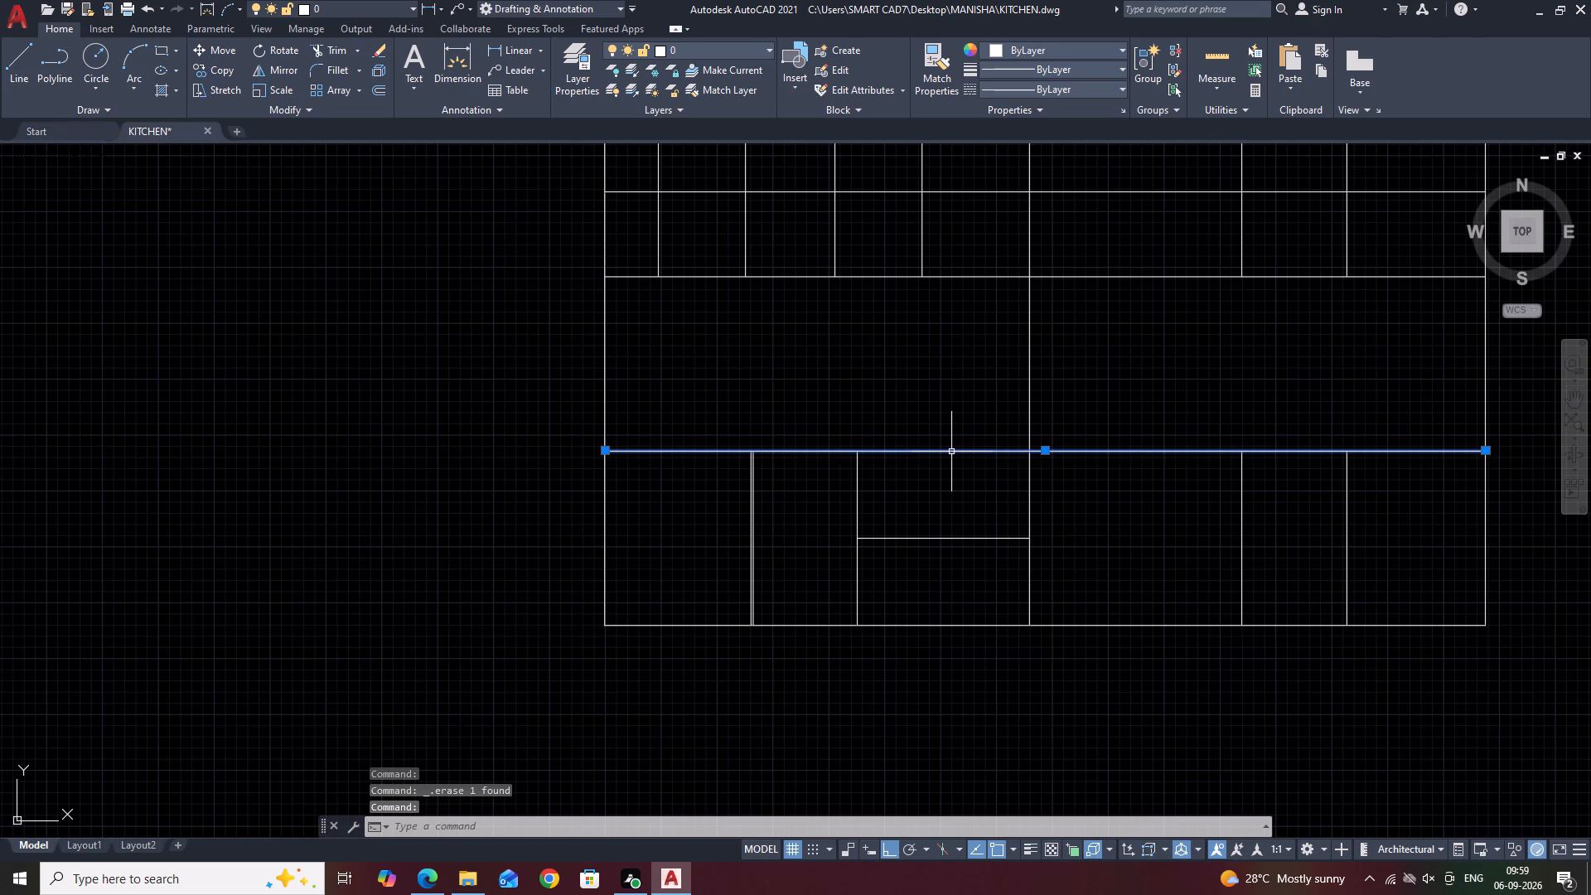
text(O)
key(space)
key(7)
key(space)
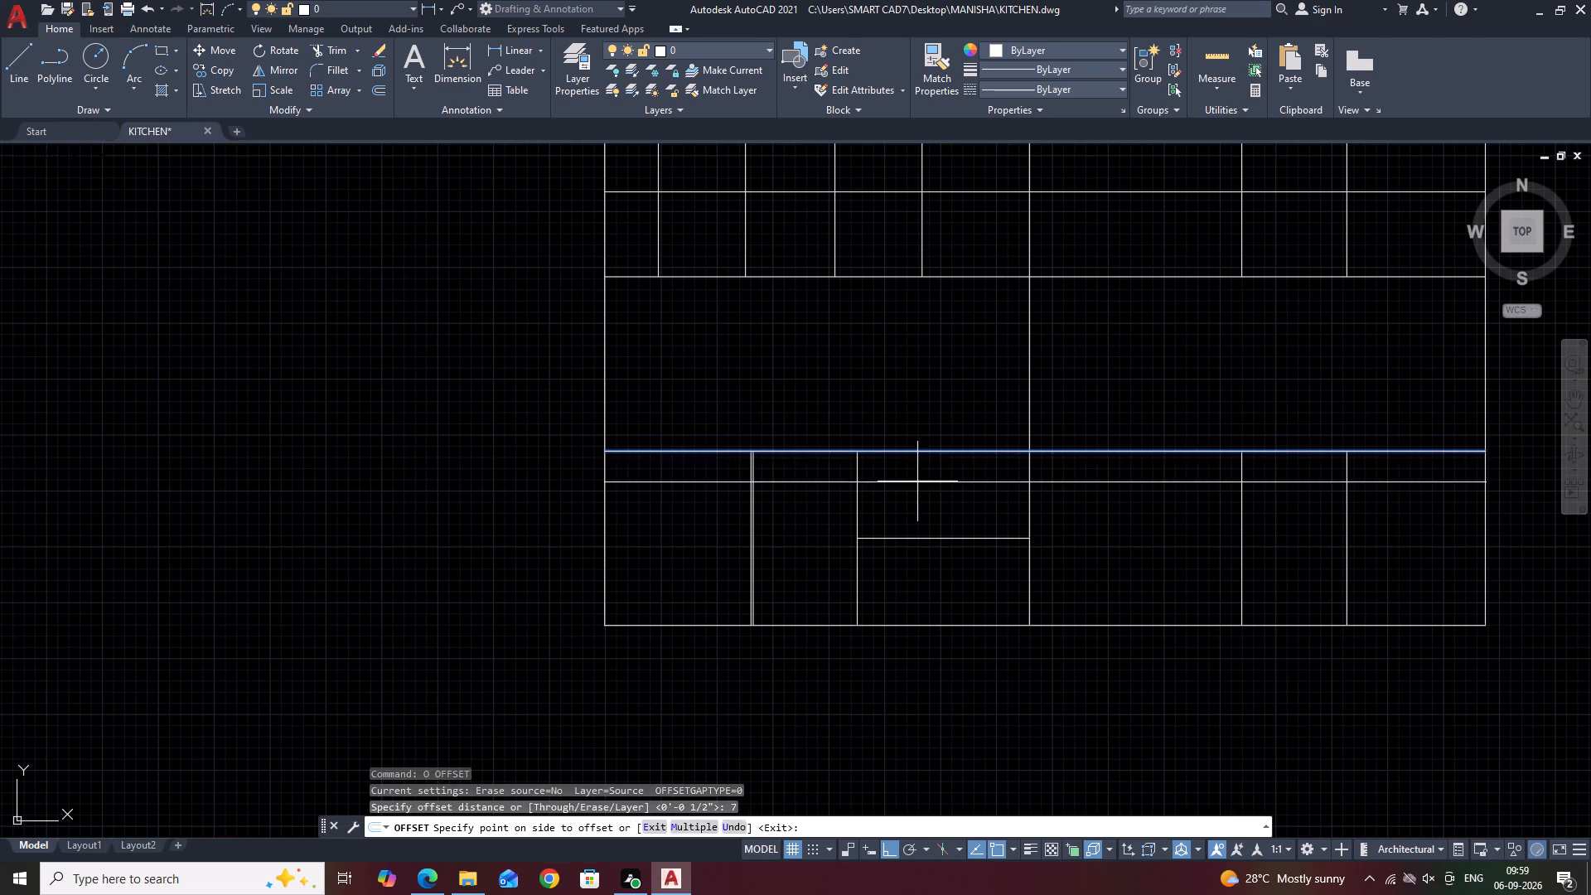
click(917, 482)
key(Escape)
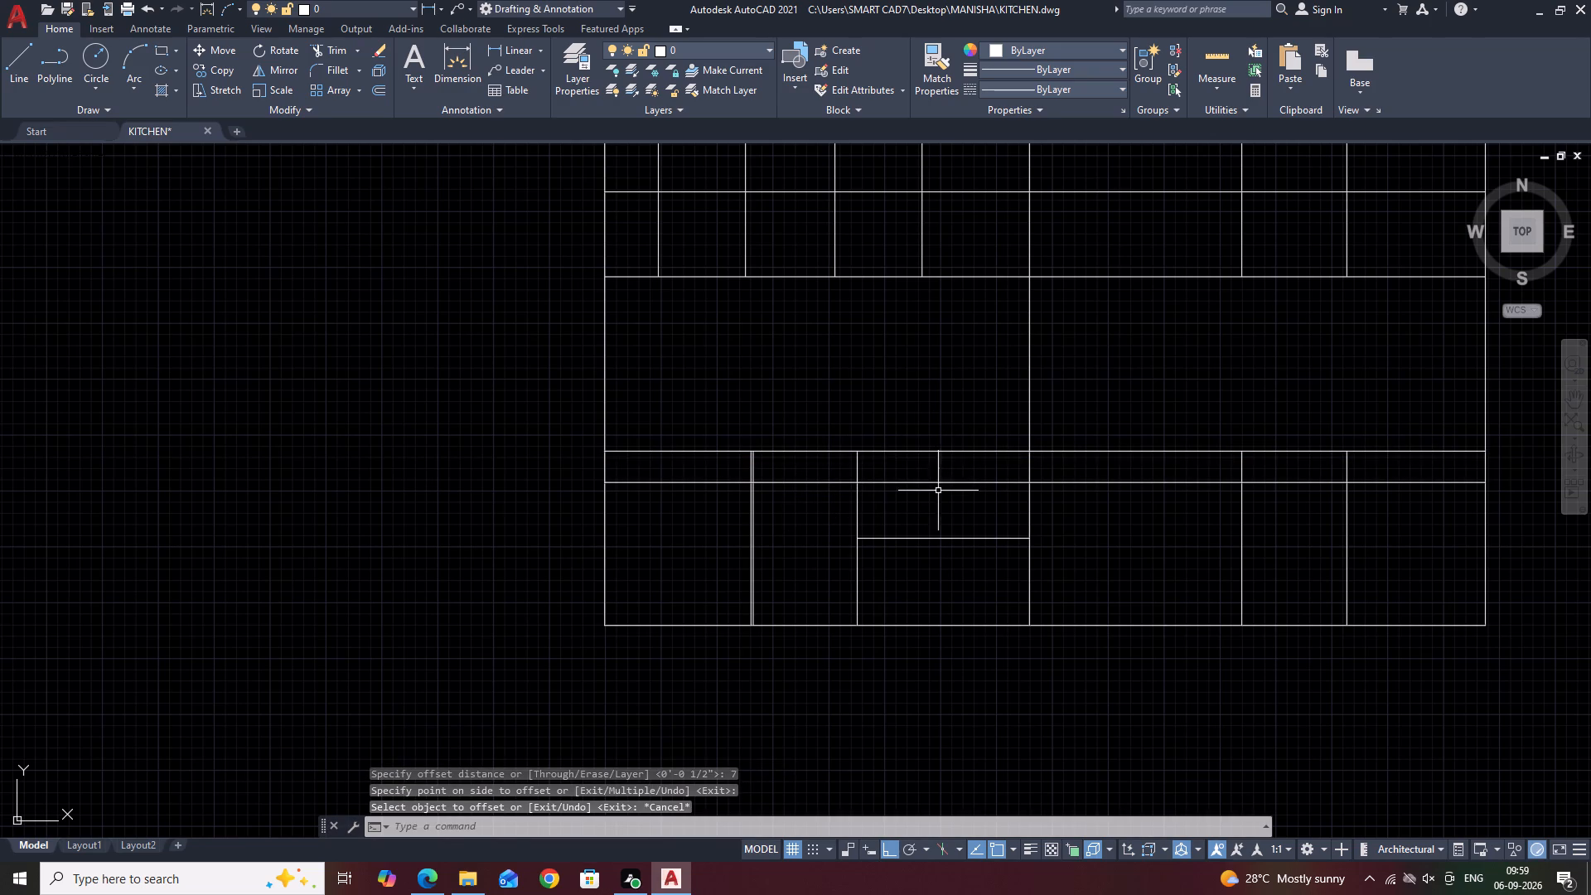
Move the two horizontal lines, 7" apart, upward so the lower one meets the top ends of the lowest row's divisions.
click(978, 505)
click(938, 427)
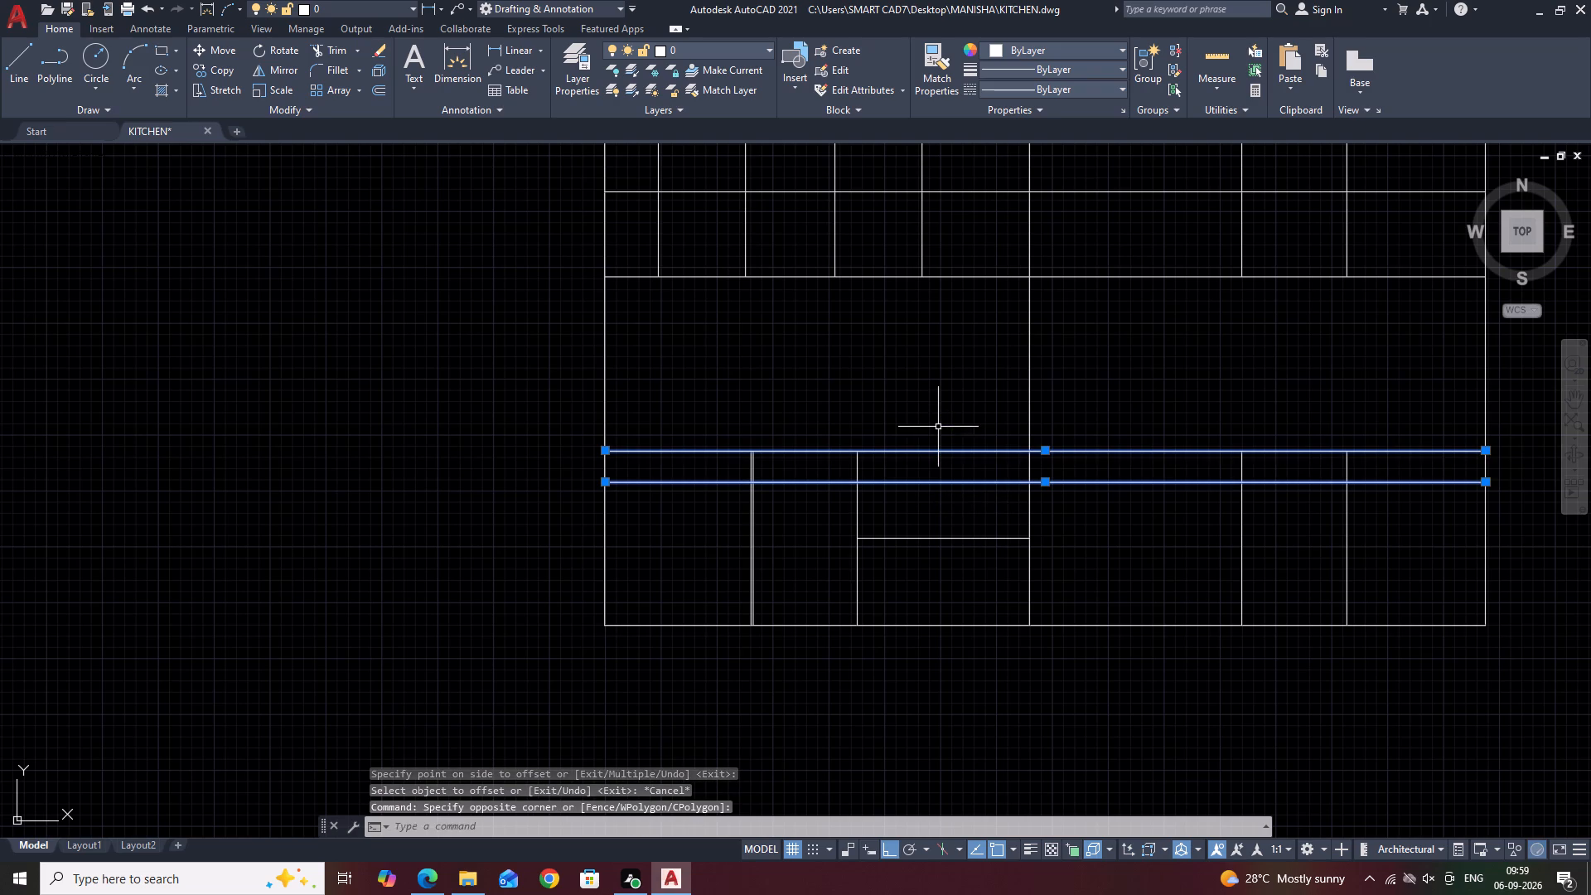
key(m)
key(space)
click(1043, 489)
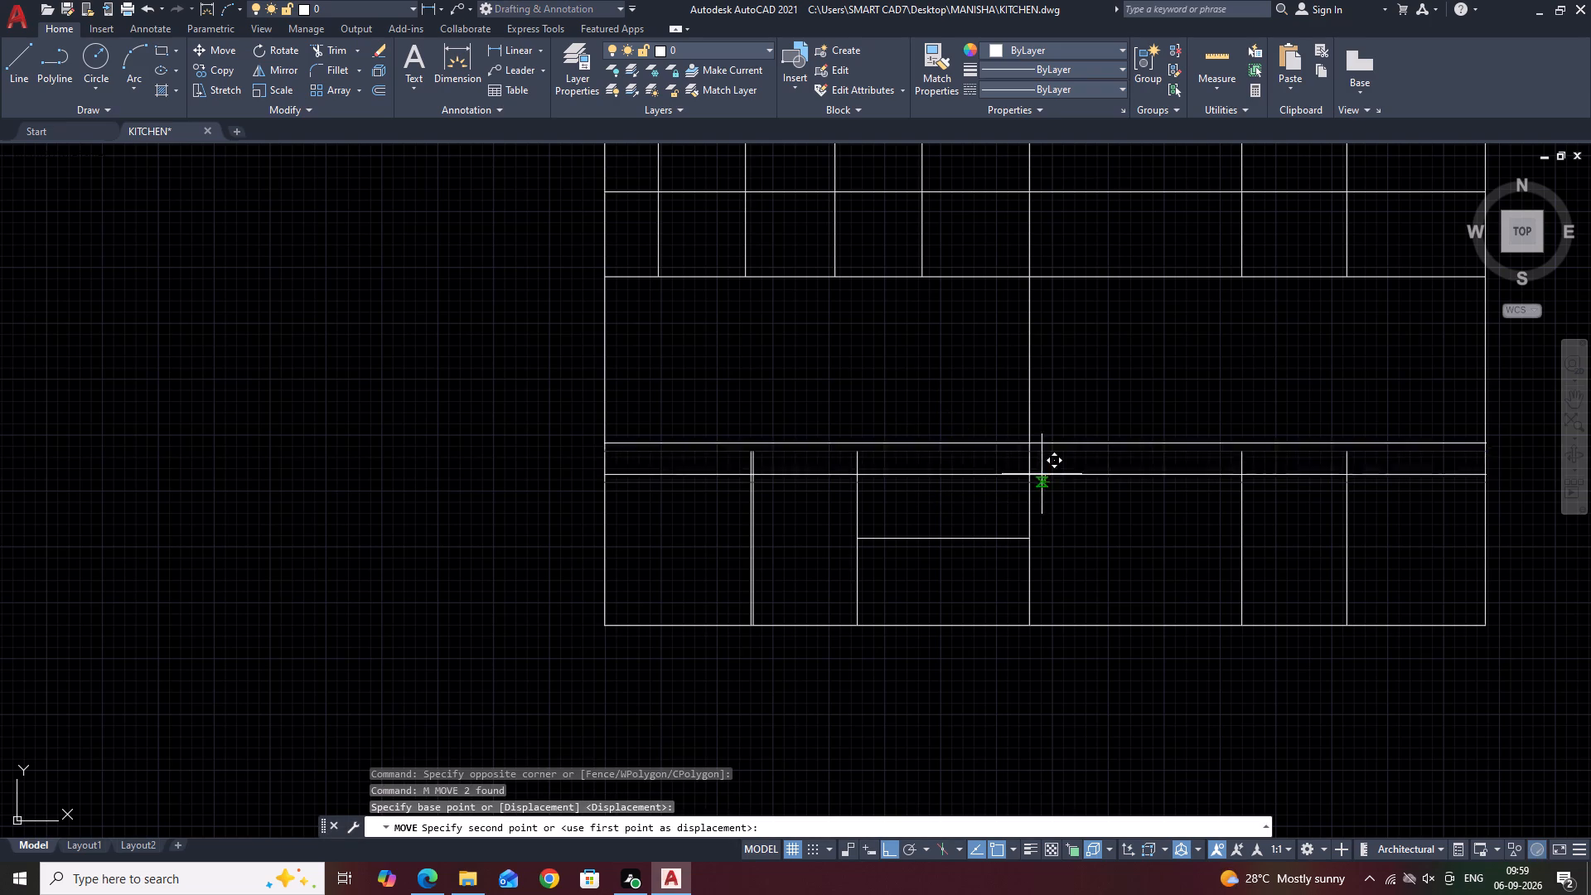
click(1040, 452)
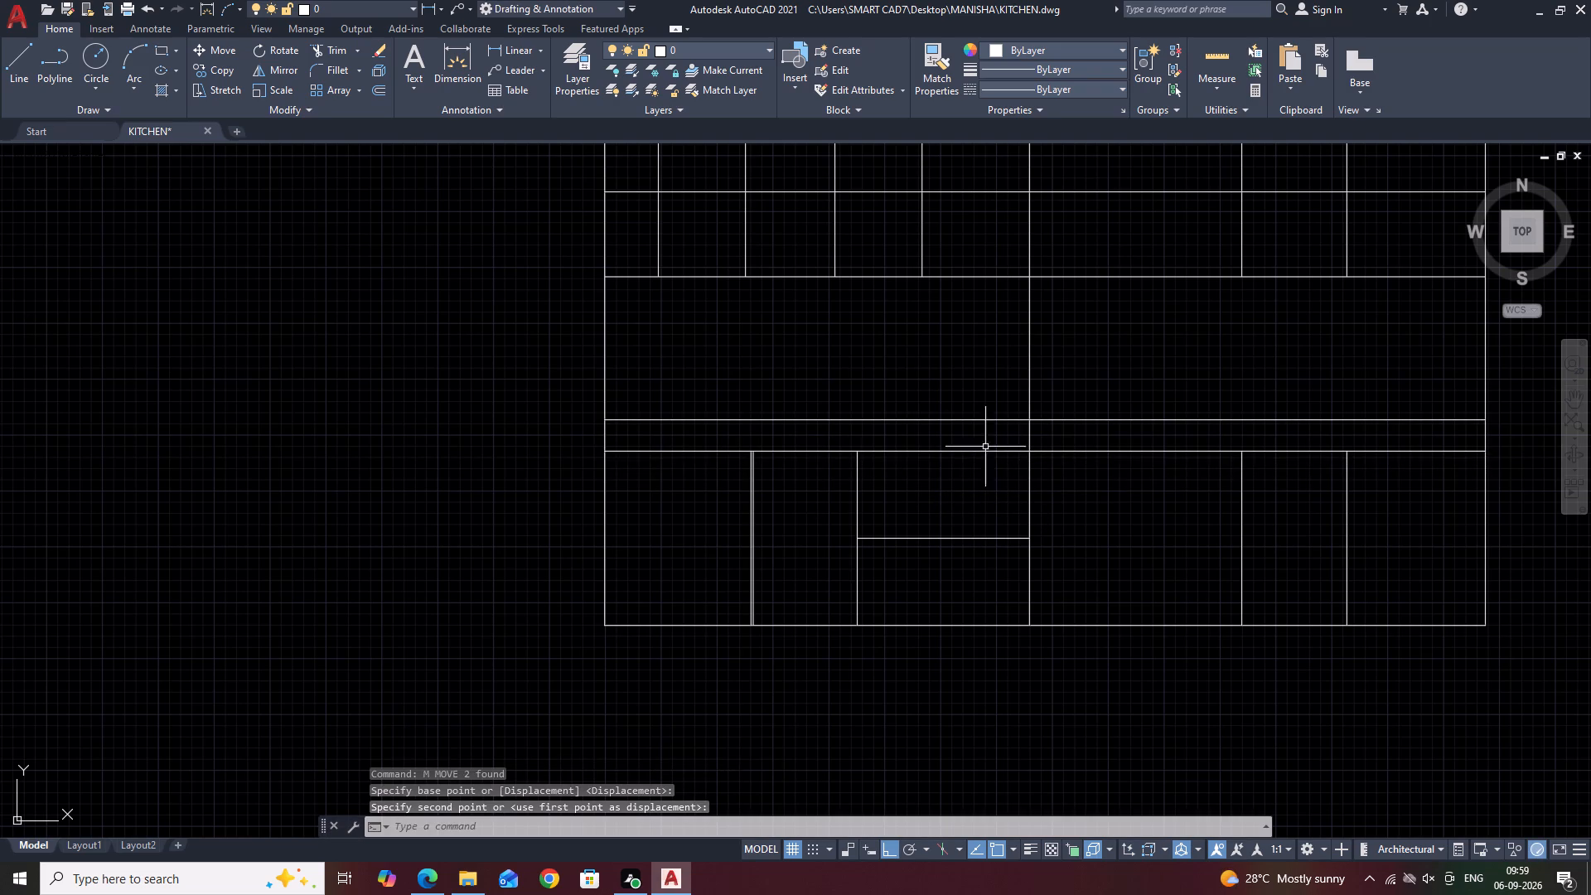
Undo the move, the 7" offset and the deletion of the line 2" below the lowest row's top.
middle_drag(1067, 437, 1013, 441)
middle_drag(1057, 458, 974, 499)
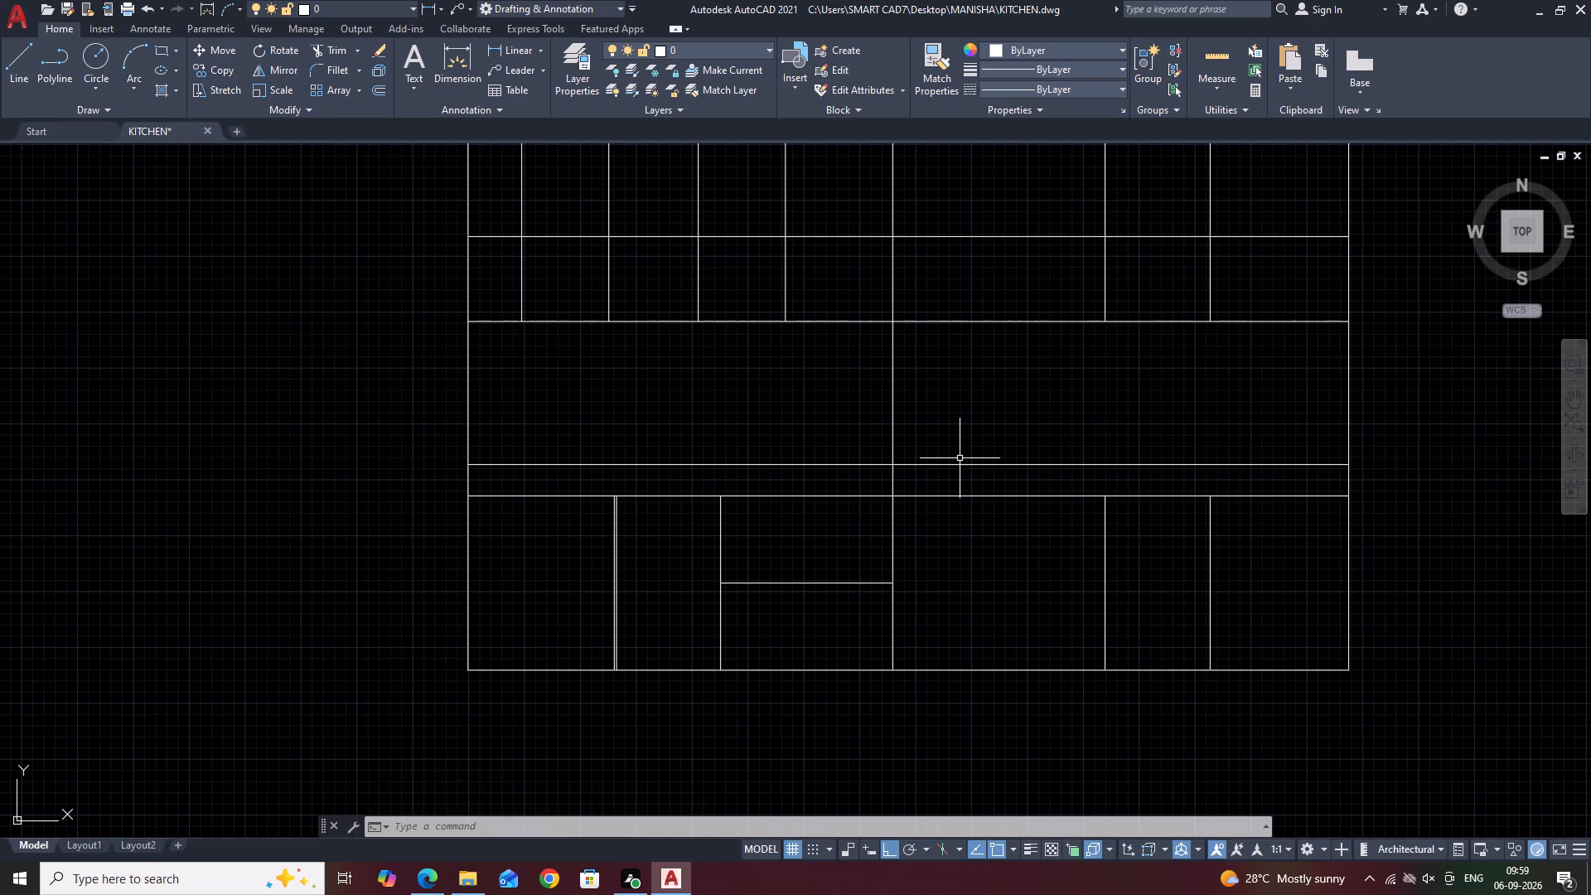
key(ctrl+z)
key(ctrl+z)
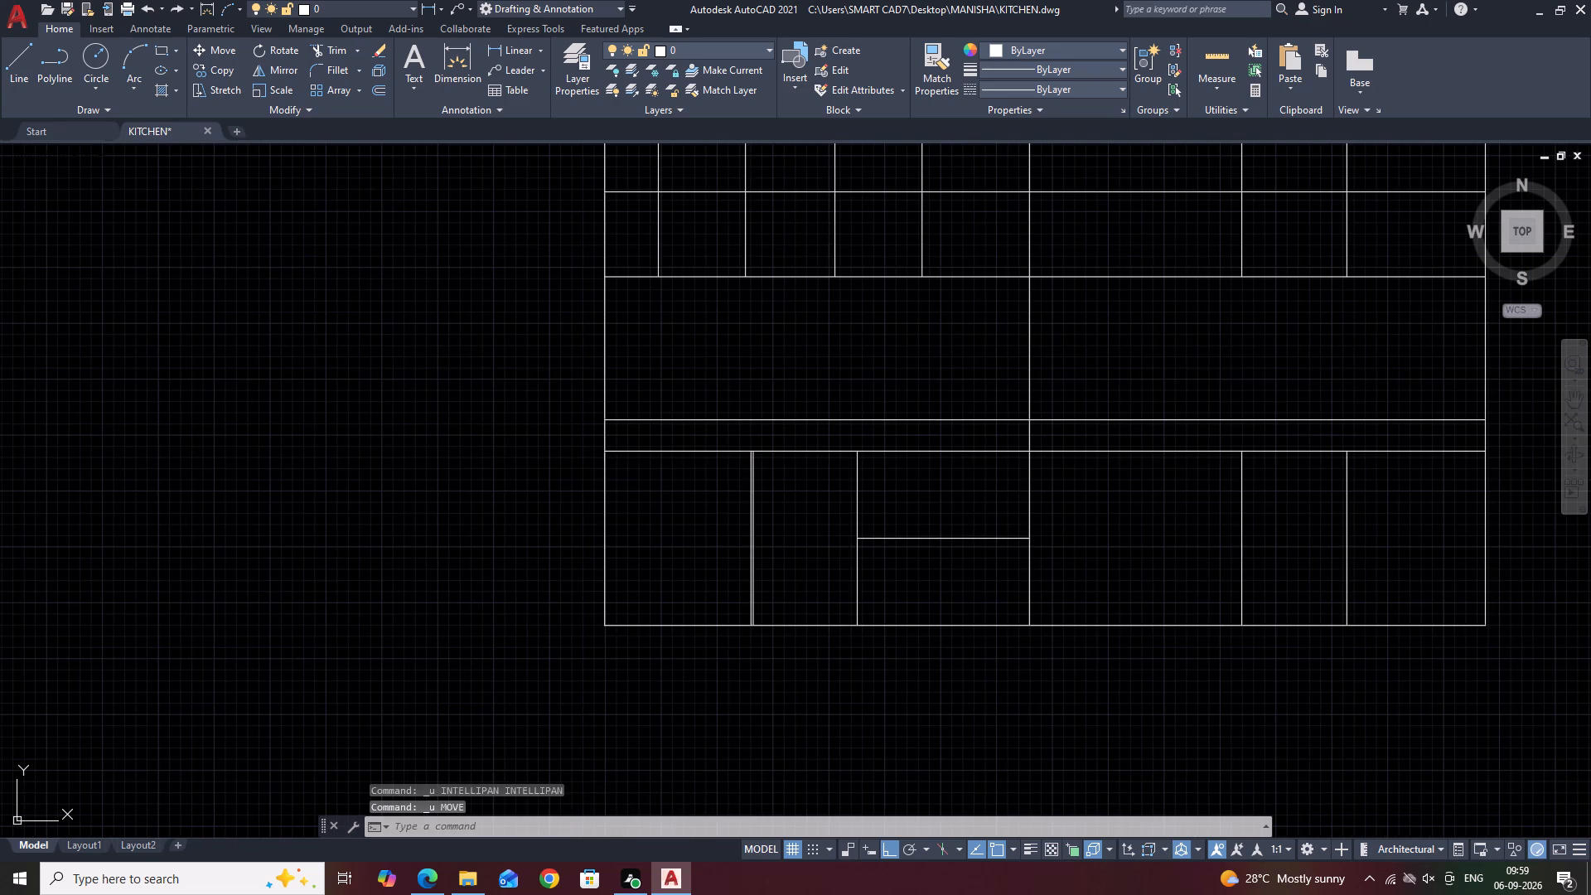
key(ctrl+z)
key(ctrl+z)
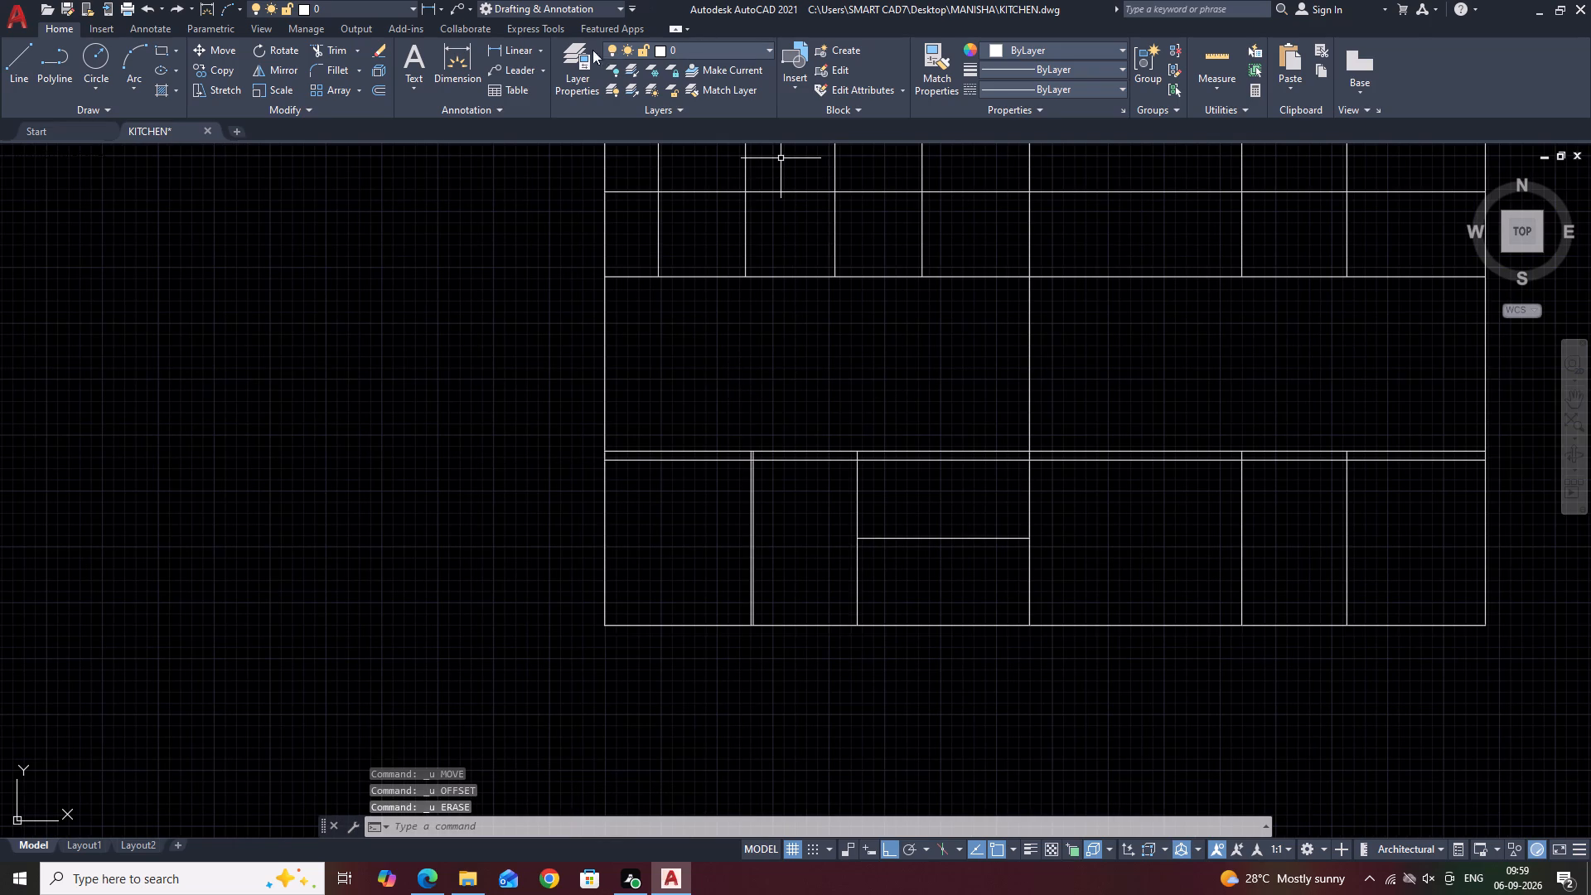
Measure the gap between the two horizontal lines at the top of the lowest row with a linear dimension.
click(526, 48)
scroll(775, 453, up, 3)
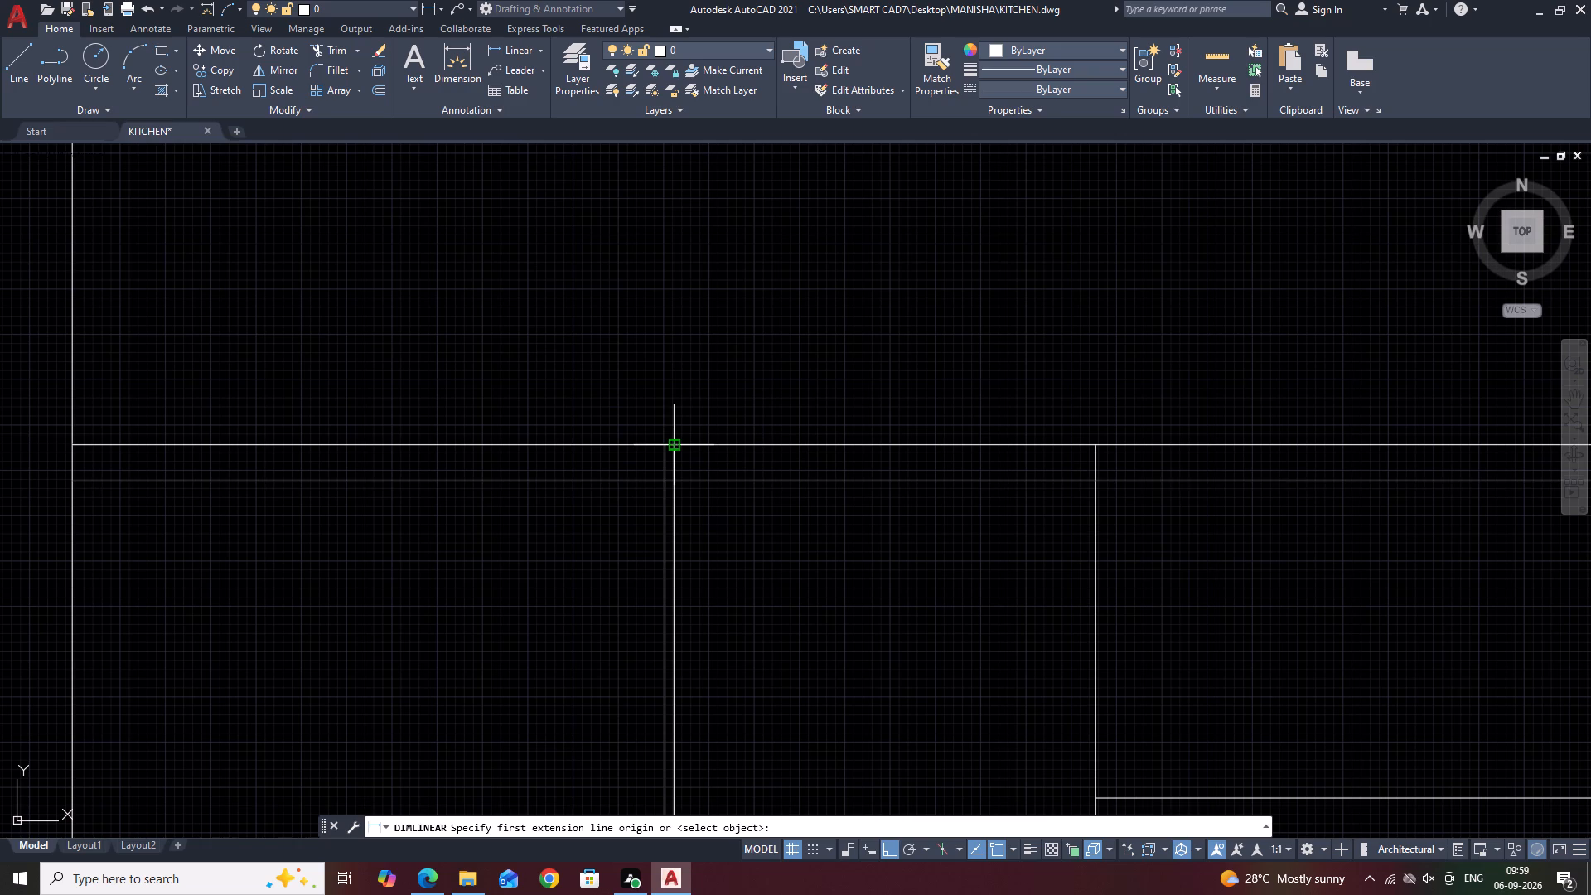
click(672, 445)
click(673, 480)
scroll(675, 476, up, 2)
key(Escape)
Trim the three leftmost vertical division lines of the lowest row between the two horizontal lines at its top.
scroll(675, 452, down, 3)
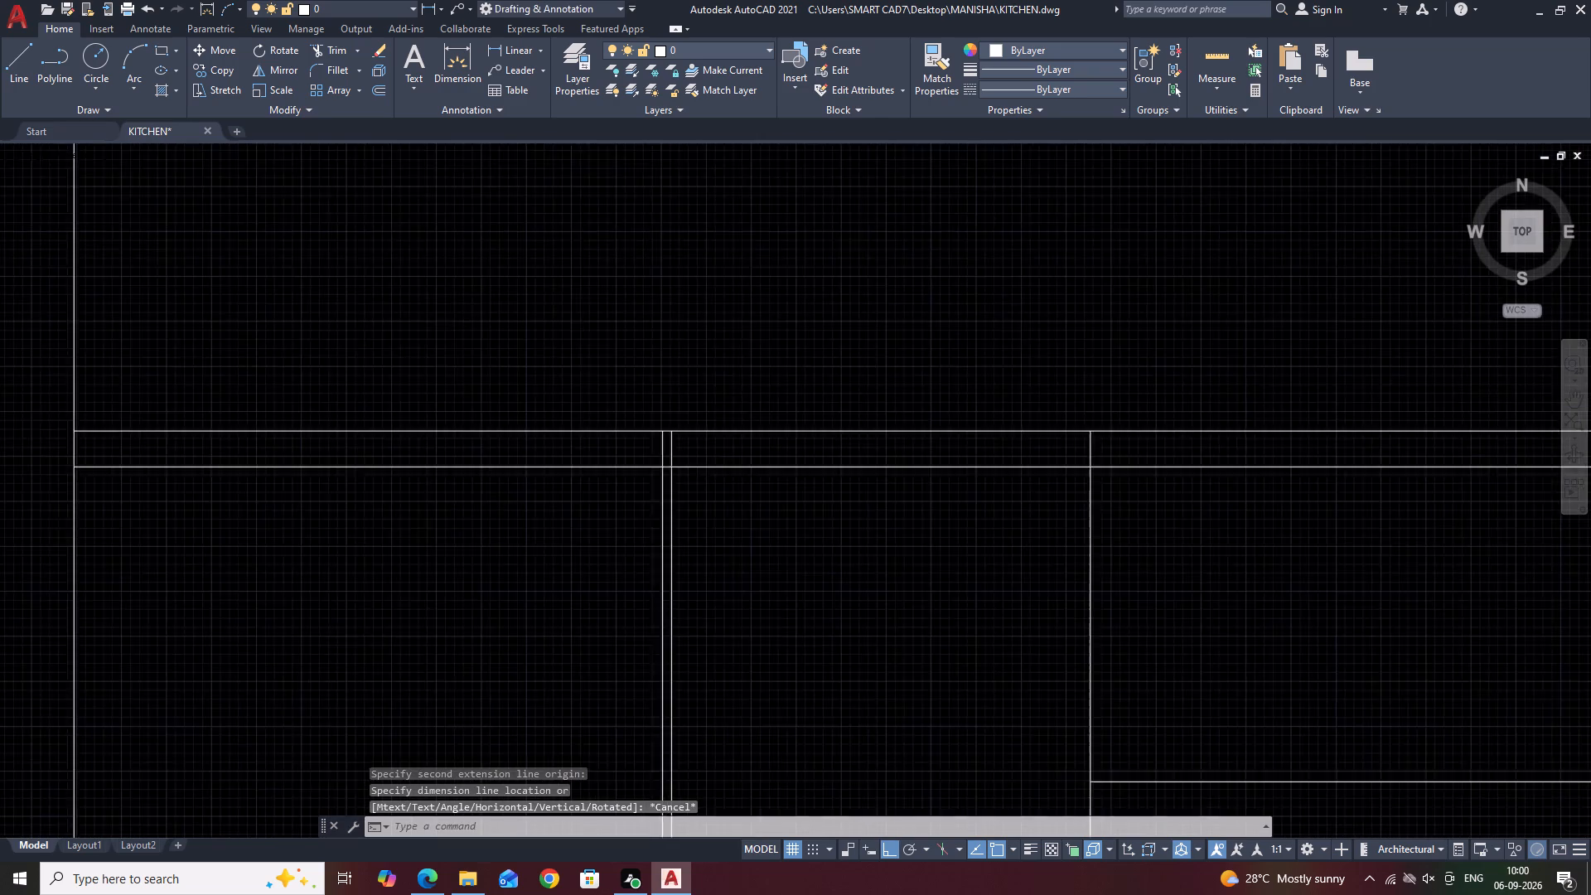
scroll(675, 452, down, 4)
middle_drag(917, 452, 859, 464)
scroll(747, 496, up, 2)
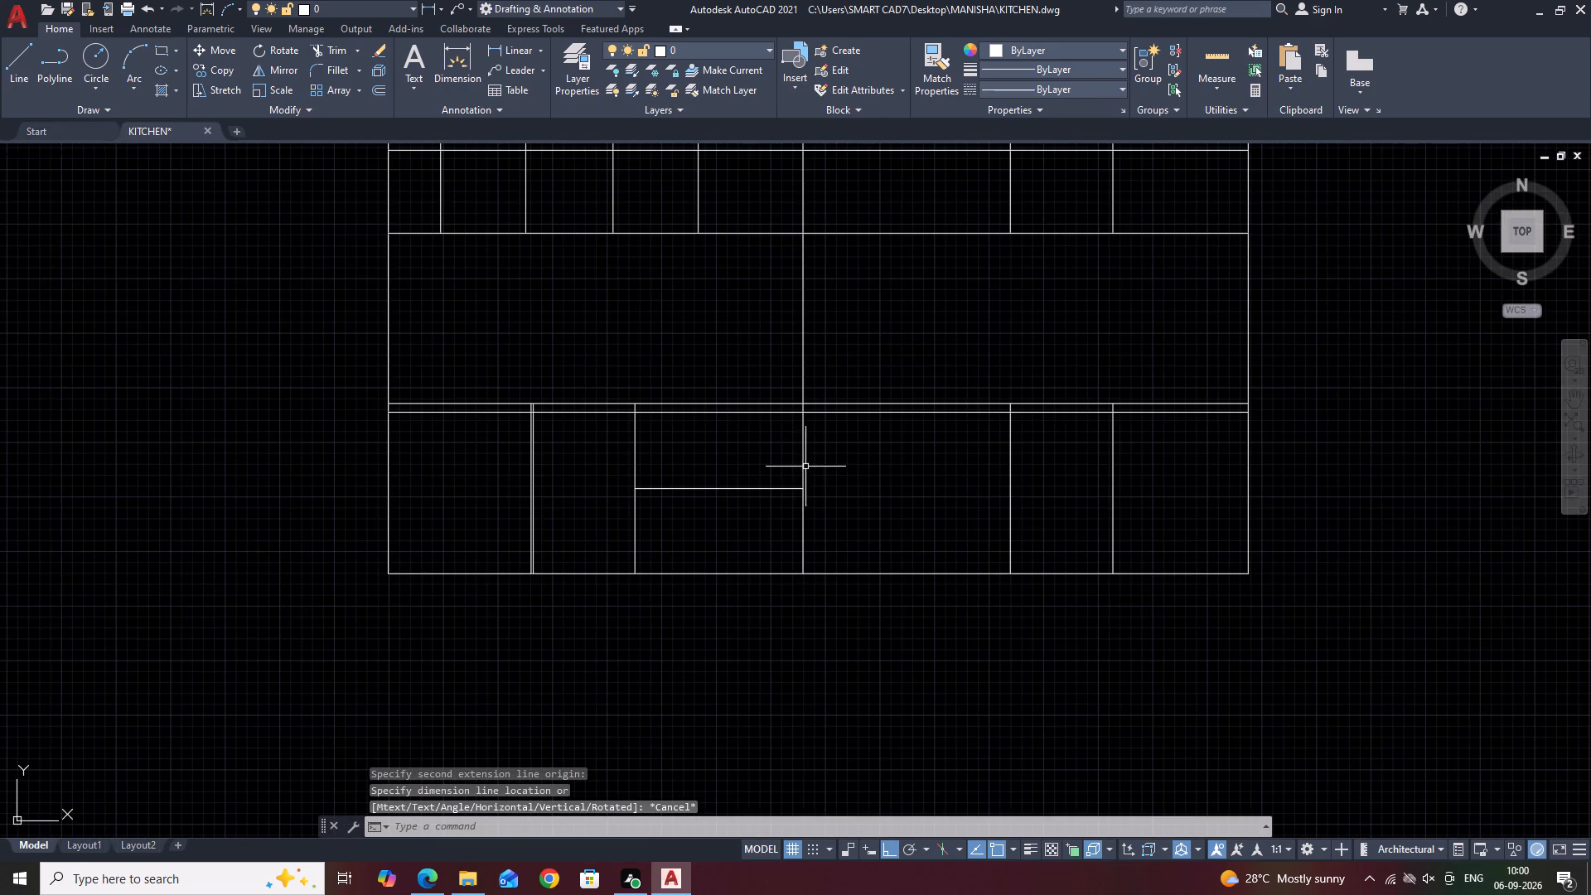
middle_drag(812, 470, 853, 519)
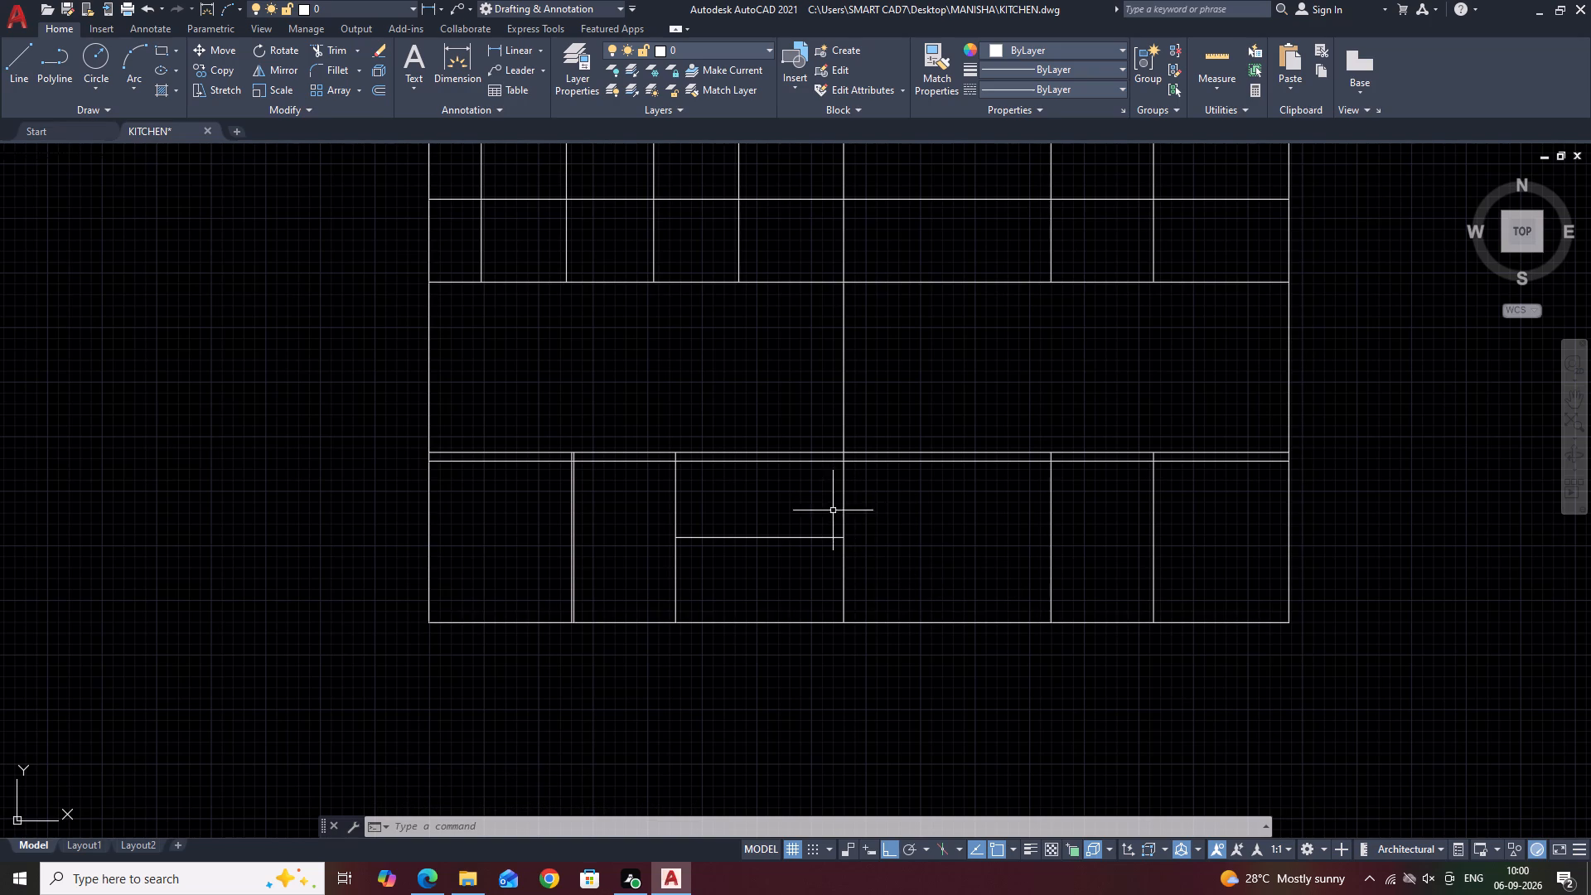
middle_drag(856, 553, 894, 570)
text(TR)
key(space)
scroll(588, 482, up, 3)
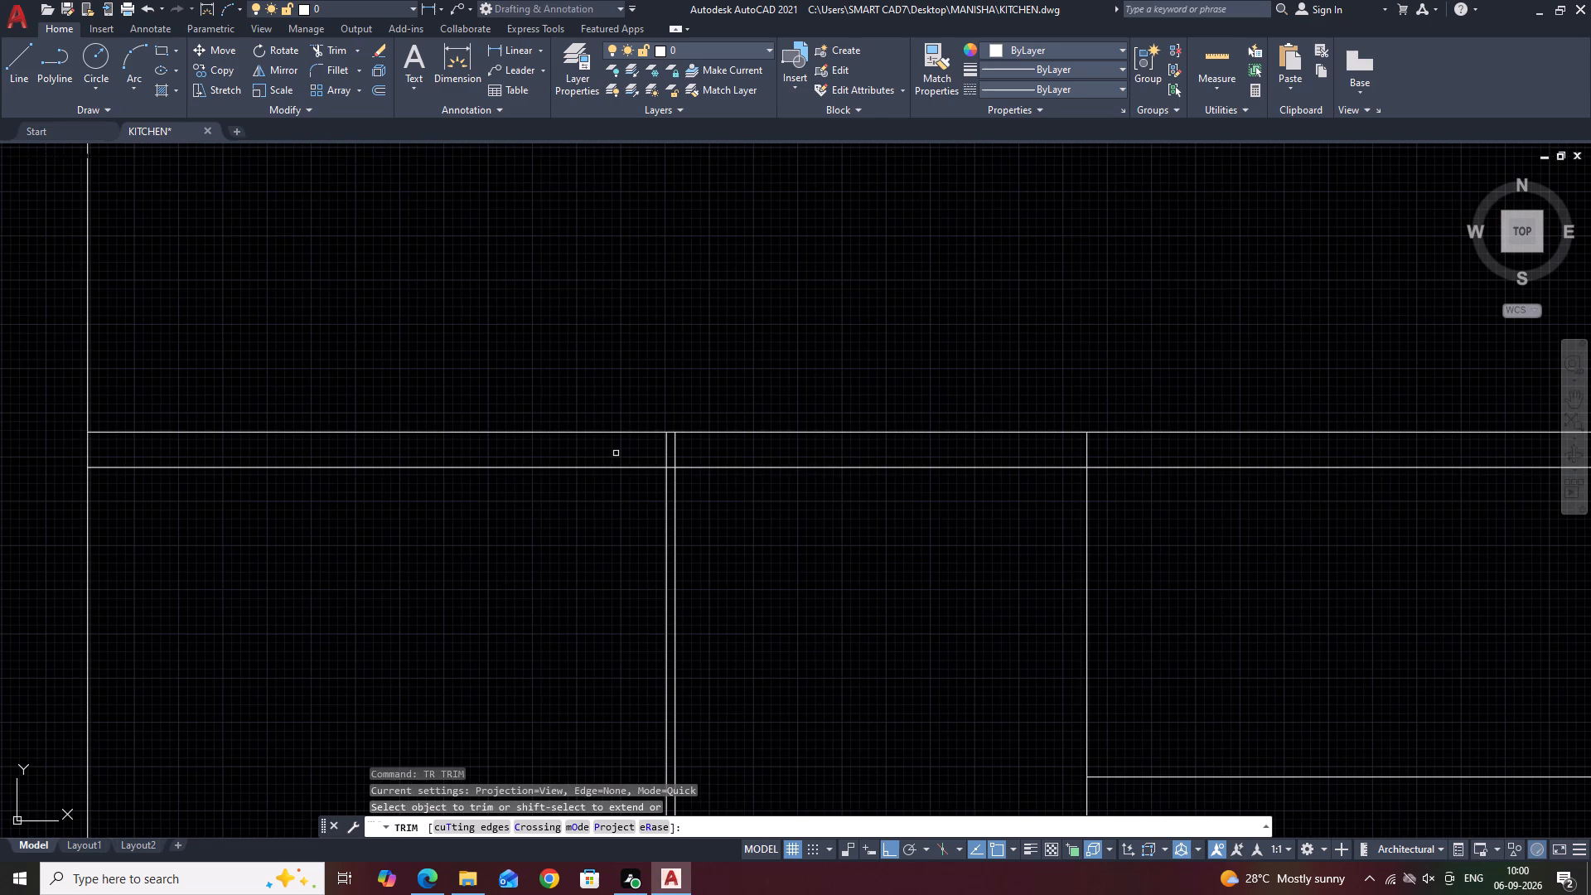
click(616, 453)
click(1110, 449)
scroll(687, 424, down, 4)
key(Escape)
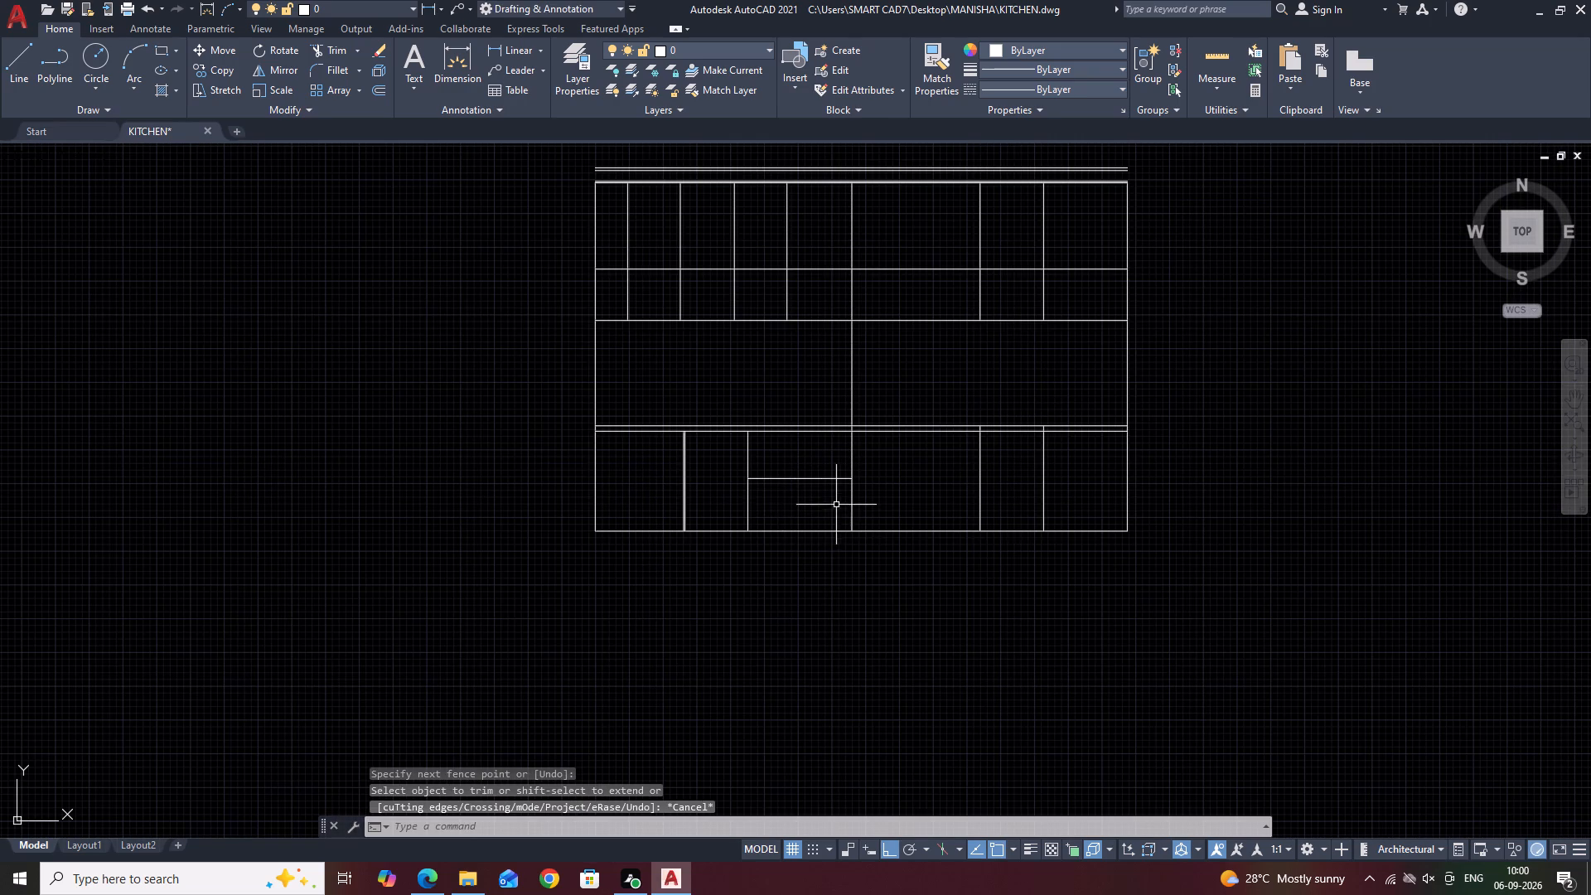
Offset the short horizontal line in the lowest row's third compartment 0.5" downward.
scroll(770, 486, up, 2)
click(804, 461)
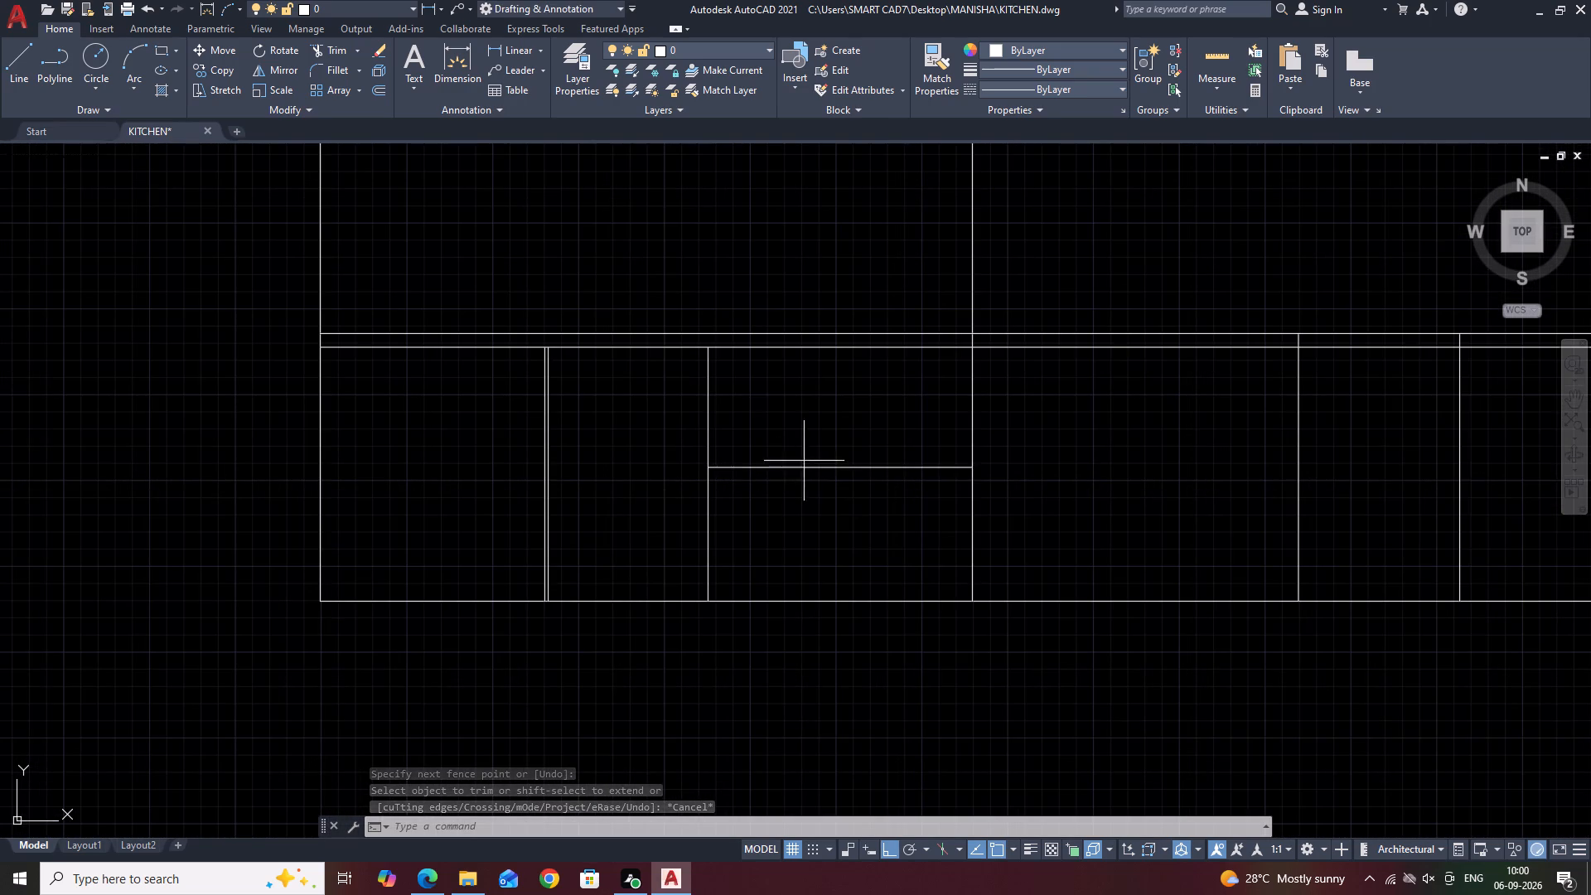
click(791, 486)
text(O 1)
key(BackSpace)
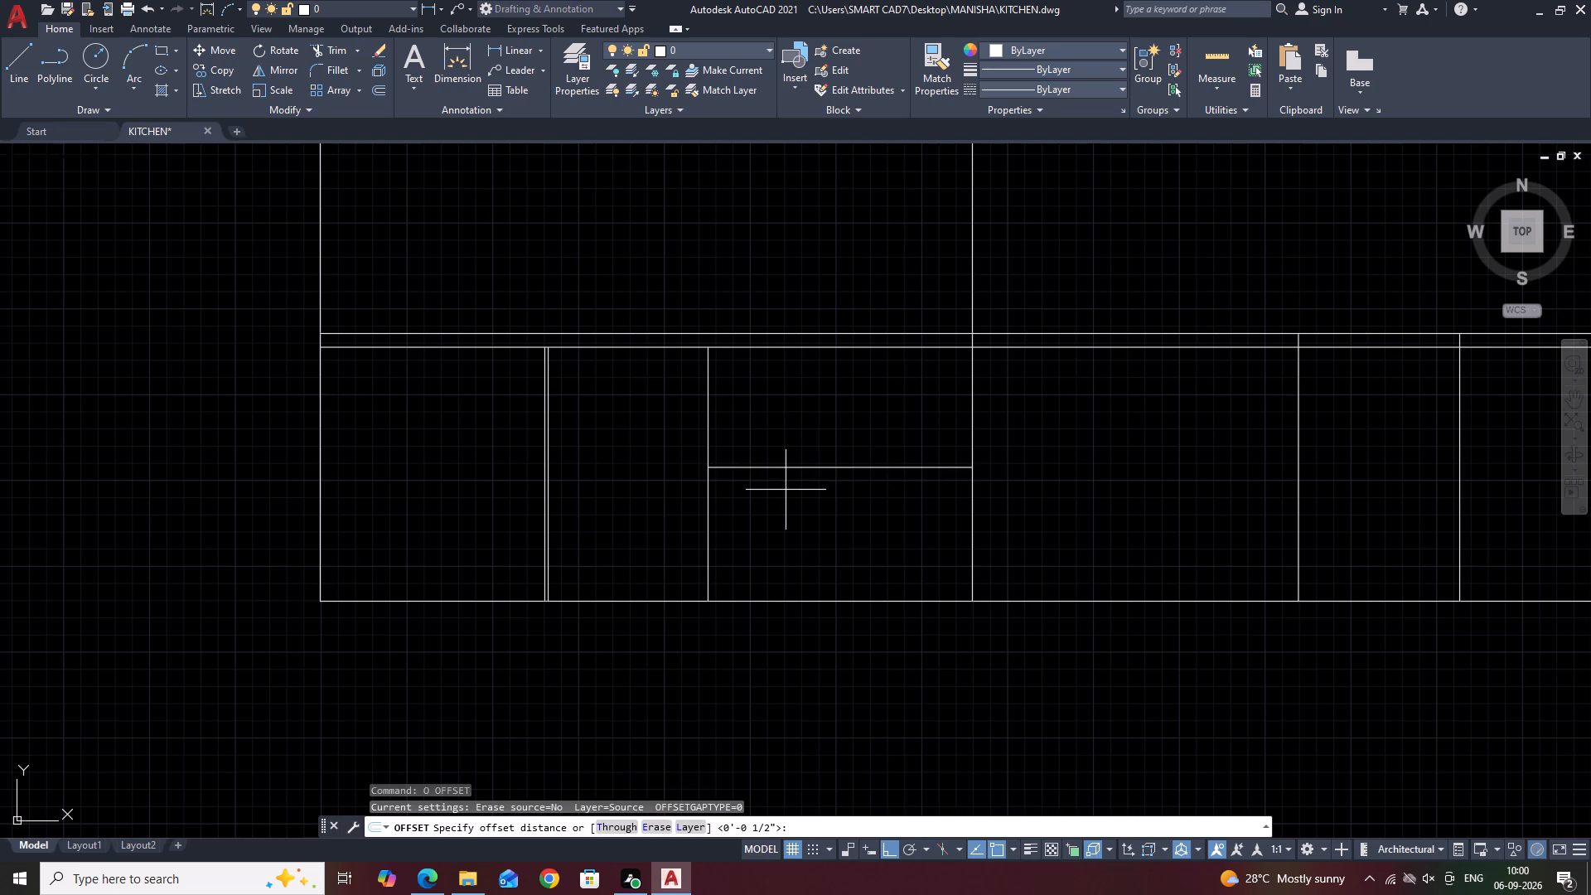
text(0.)
text(5)
key(space)
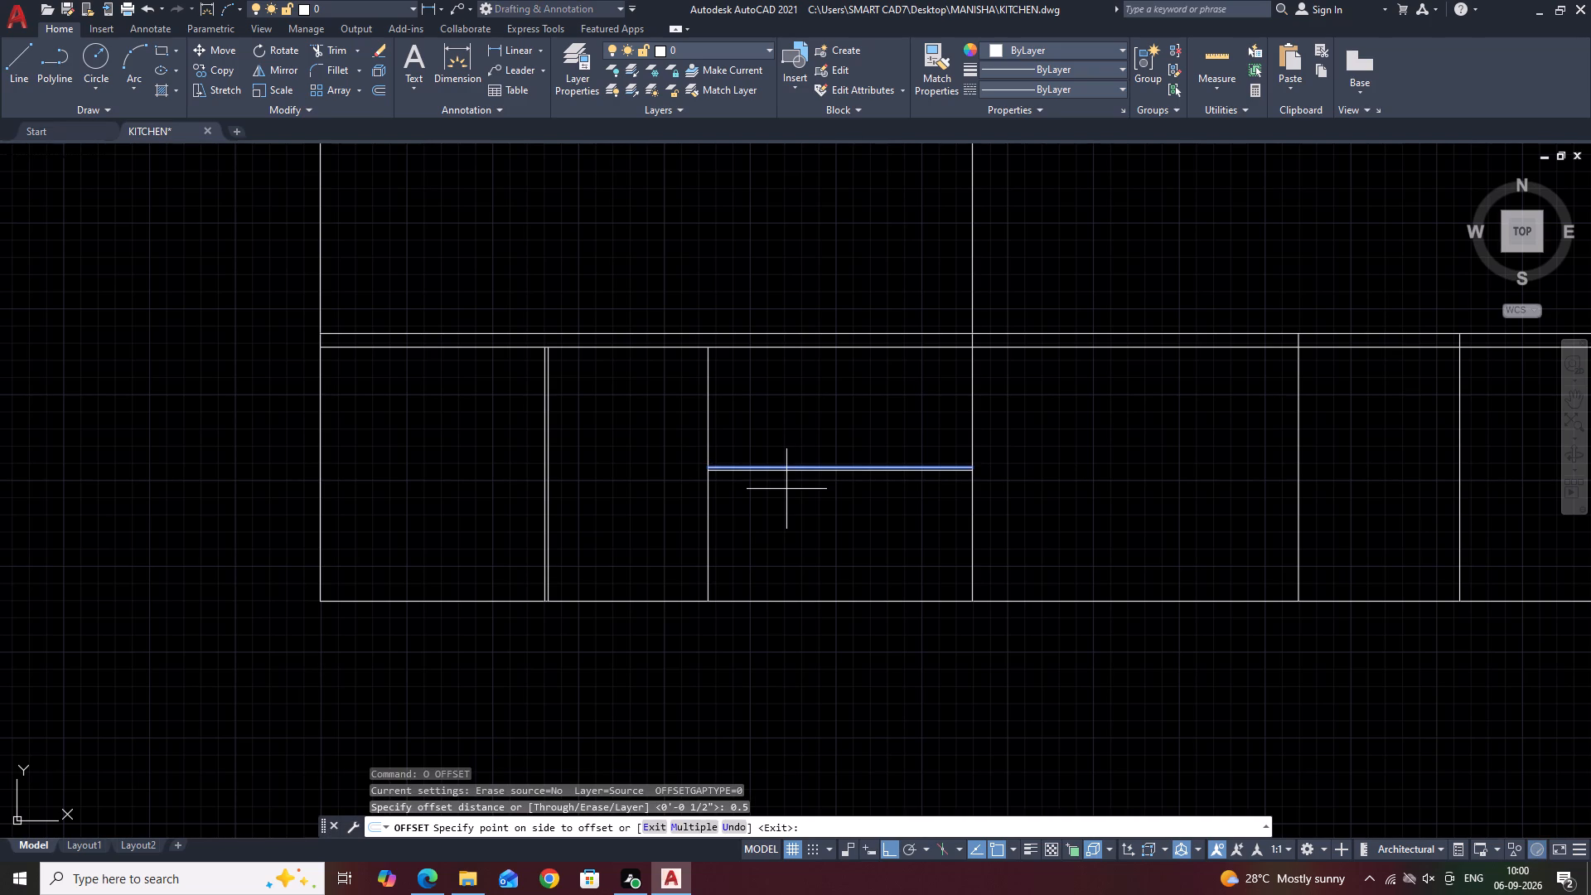
click(786, 489)
scroll(779, 492, up, 2)
click(779, 492)
key(Escape)
scroll(892, 522, down, 2)
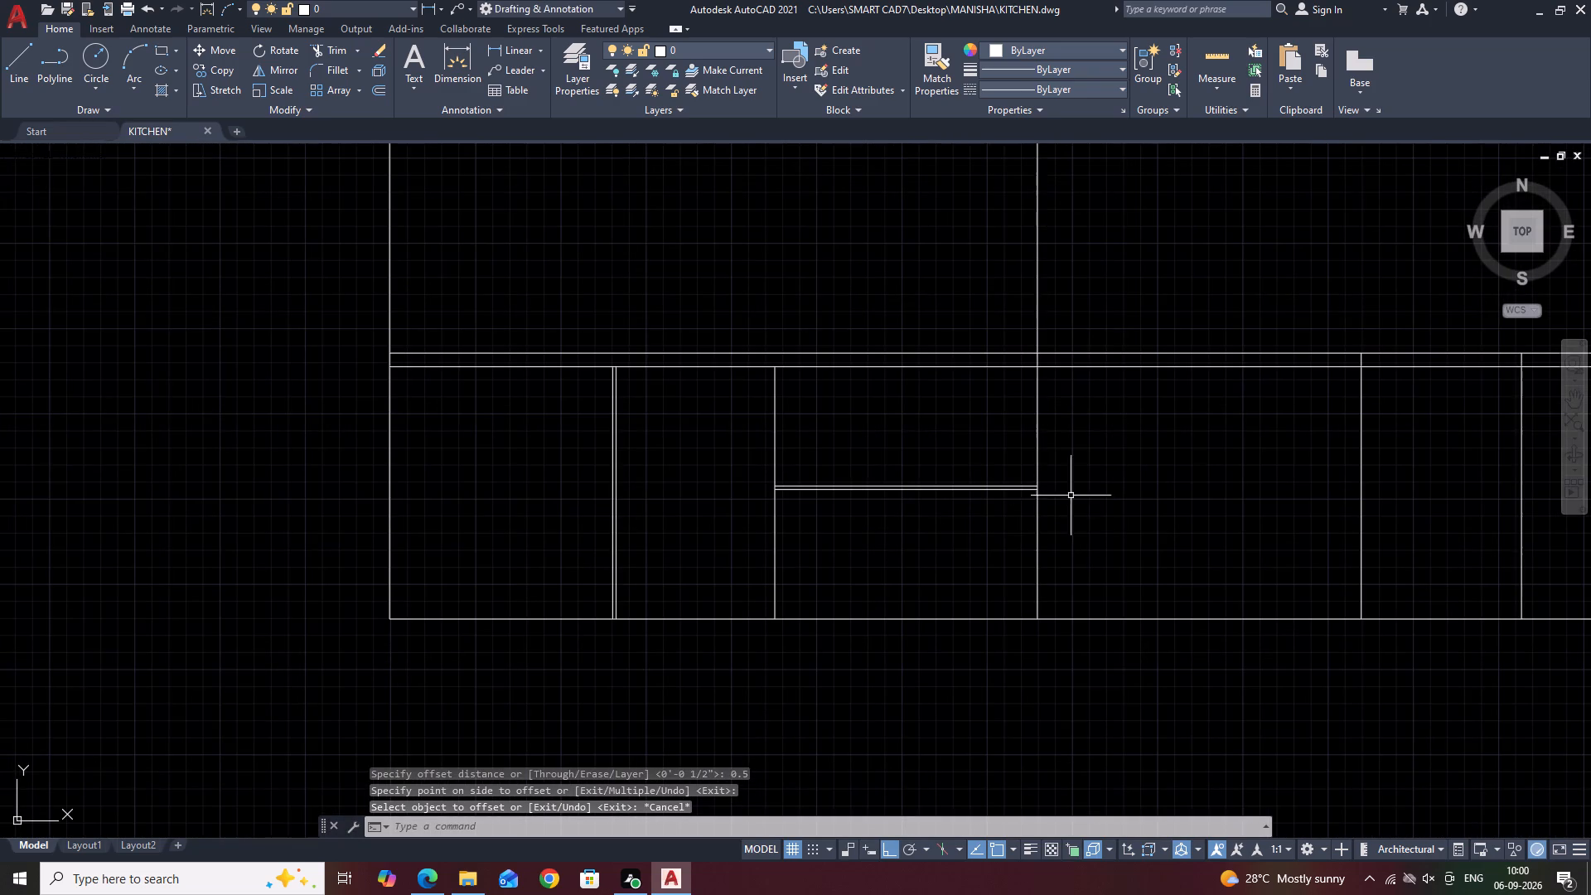
Offset the vertical division at the start of the lowest row's third compartment 0.25" to the right.
middle_drag(1095, 484, 836, 501)
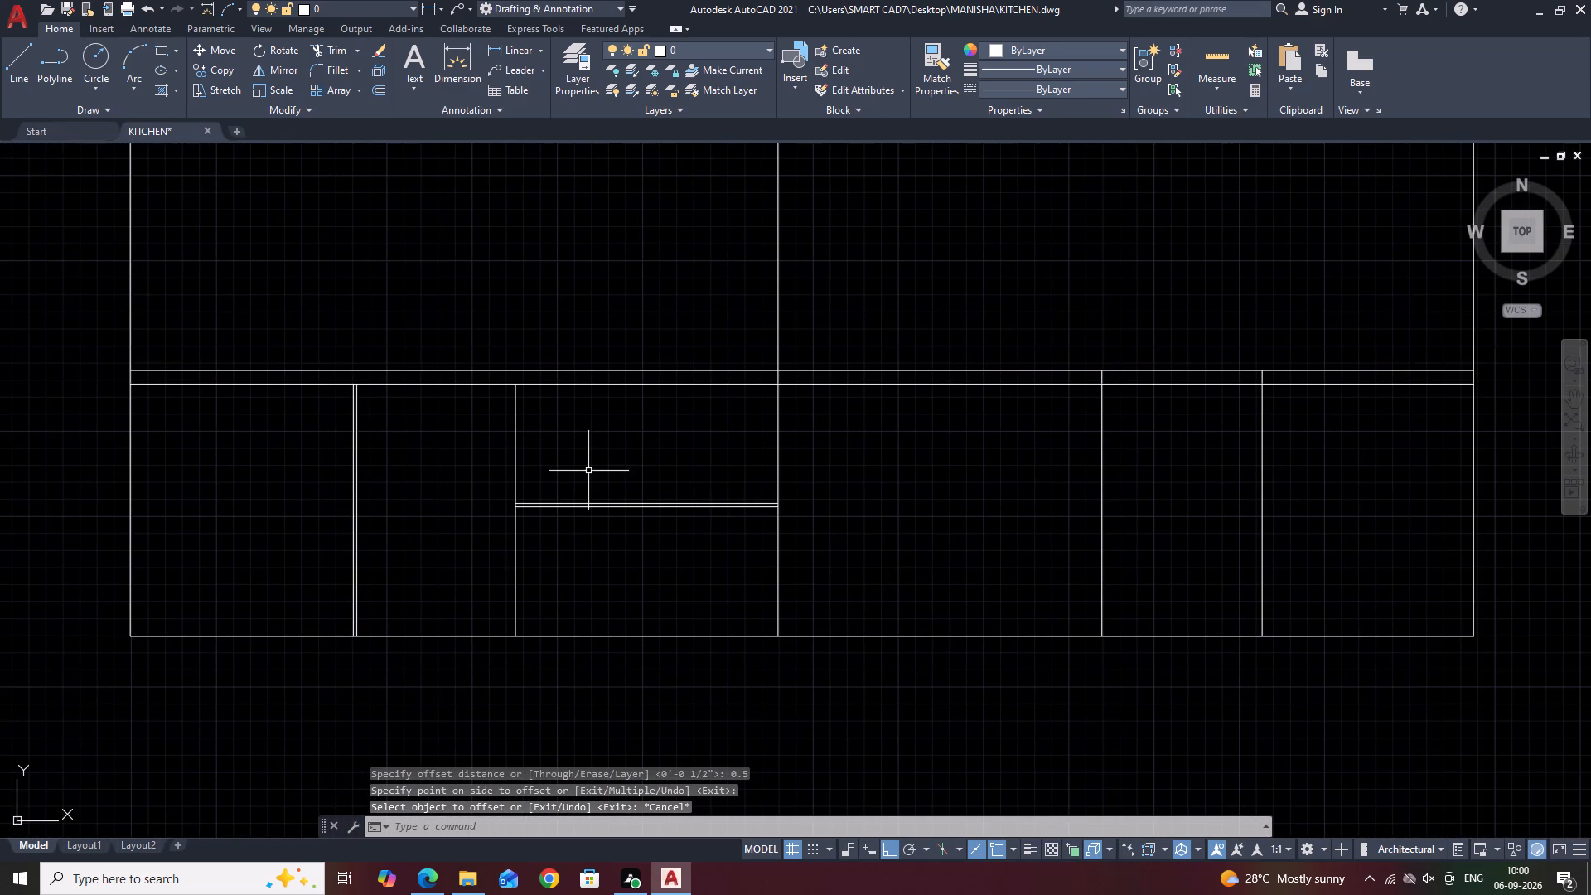
middle_drag(624, 463, 930, 449)
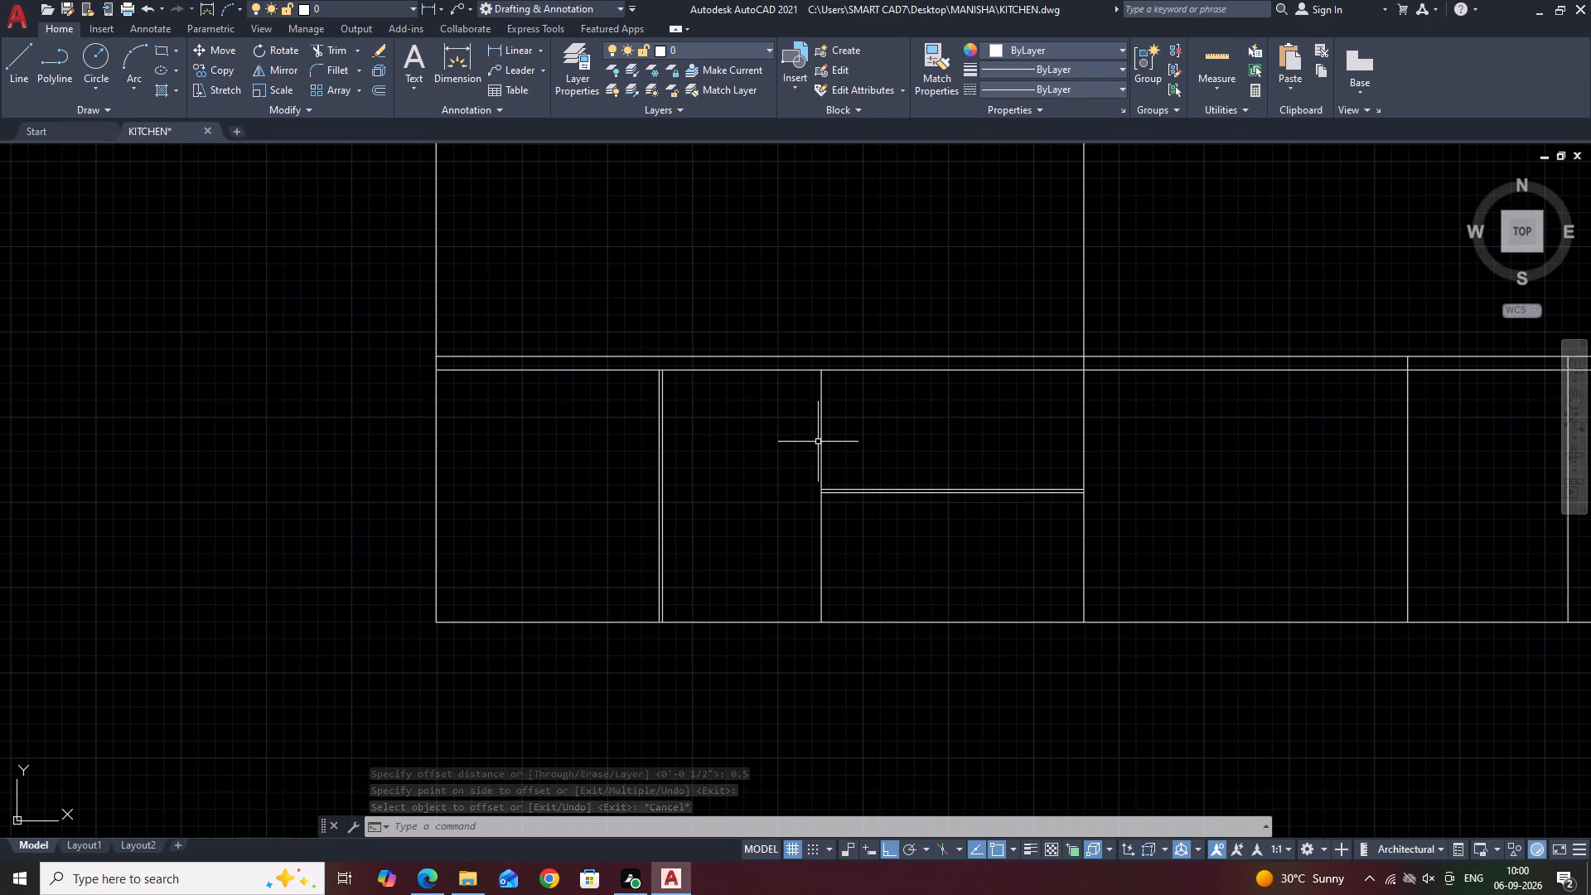
click(818, 442)
click(839, 417)
click(821, 430)
text(O)
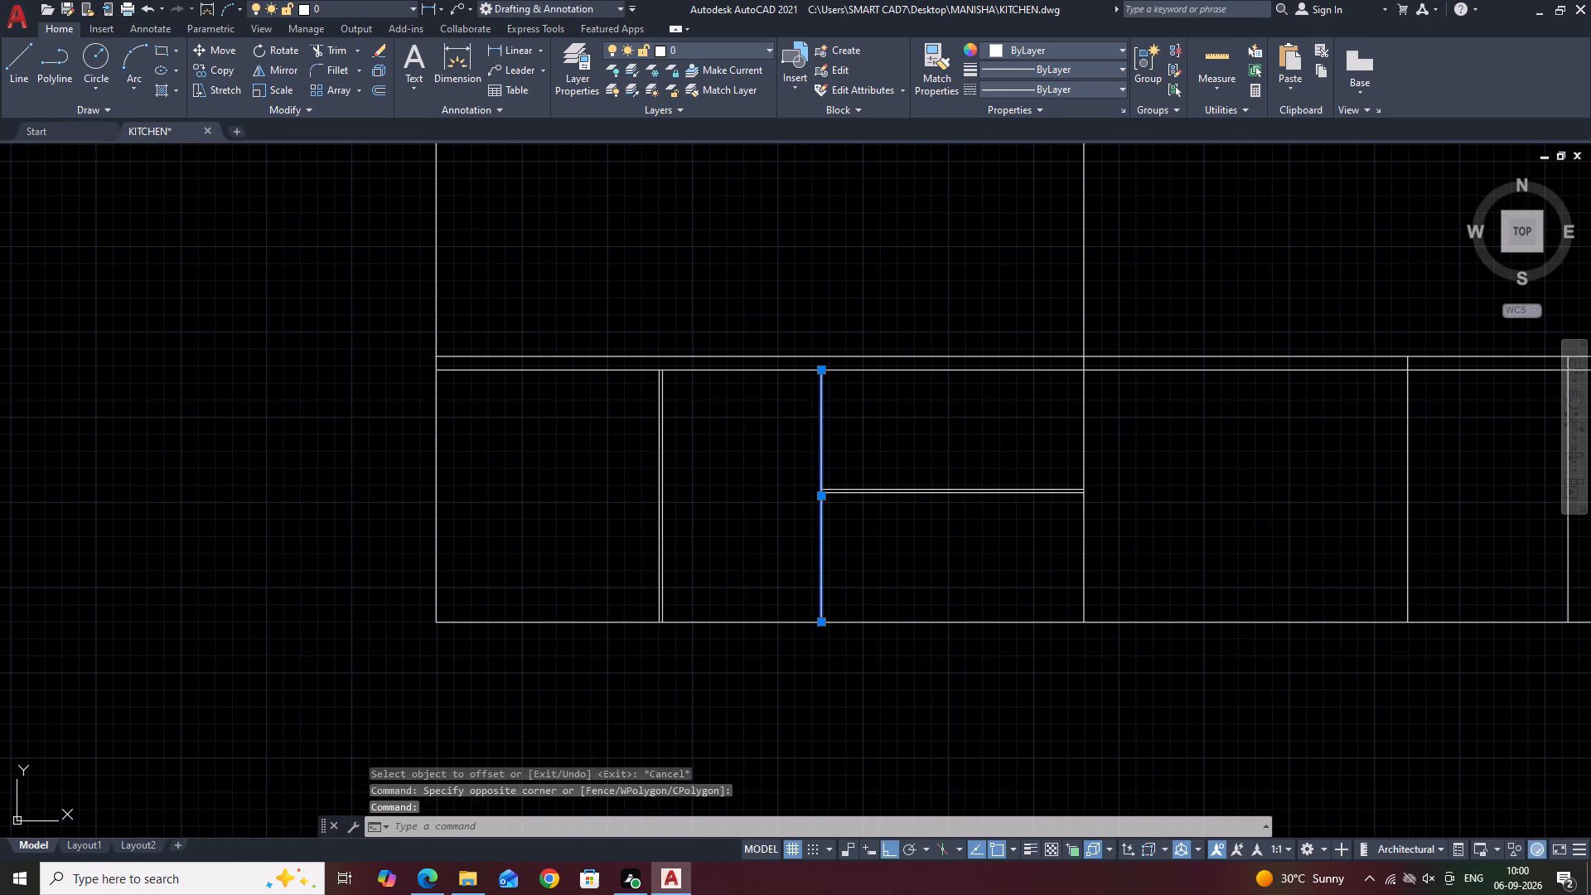
key(space)
key(0)
key(period)
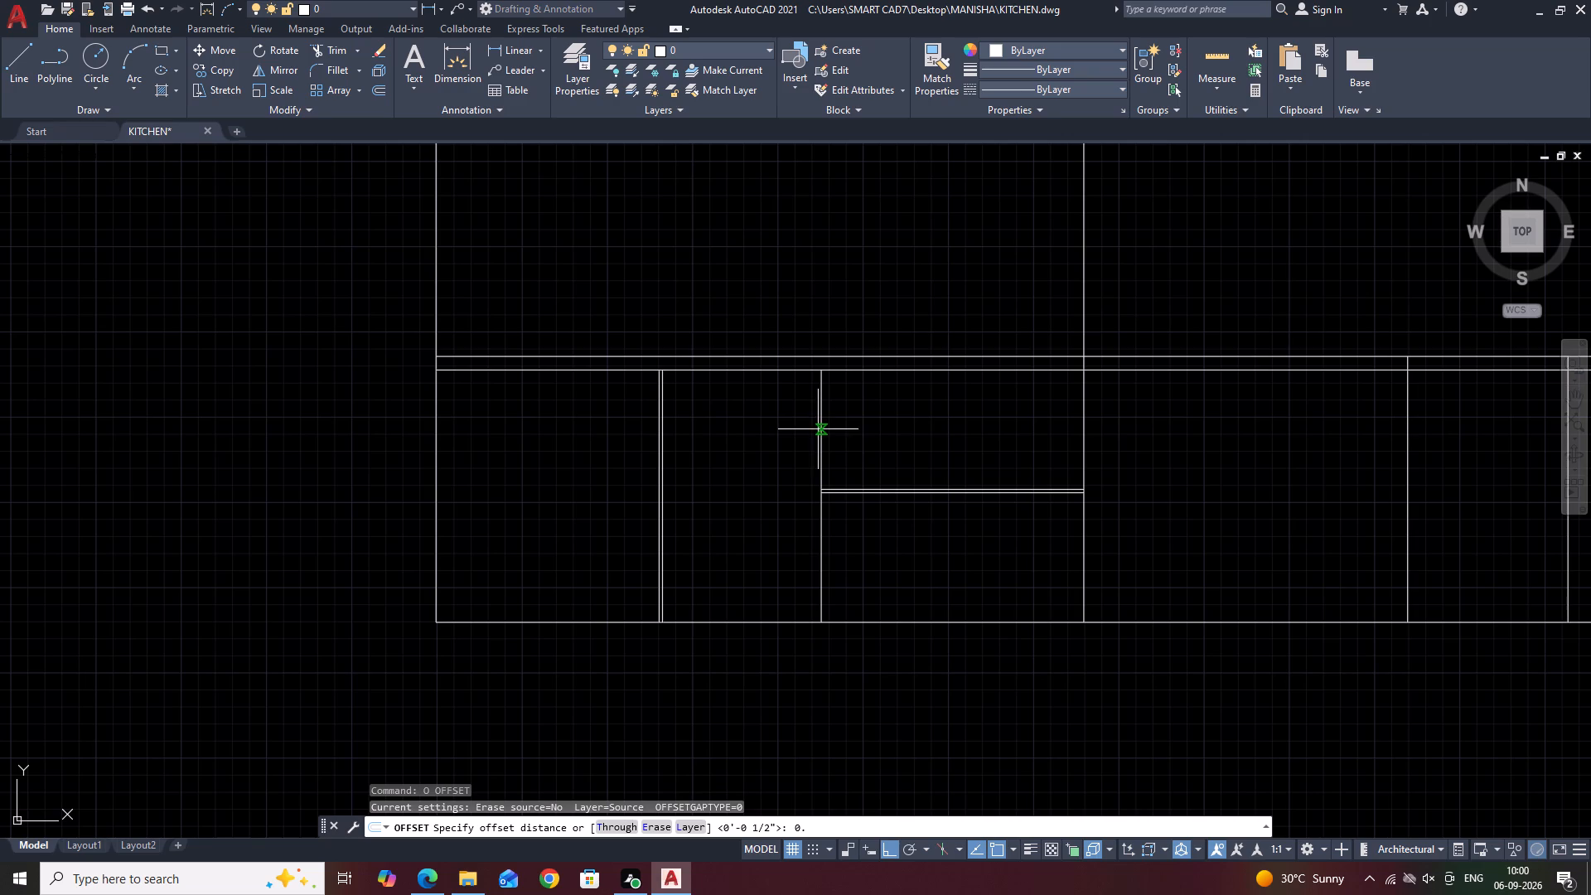
text(25)
key(space)
scroll(805, 440, up, 2)
click(888, 437)
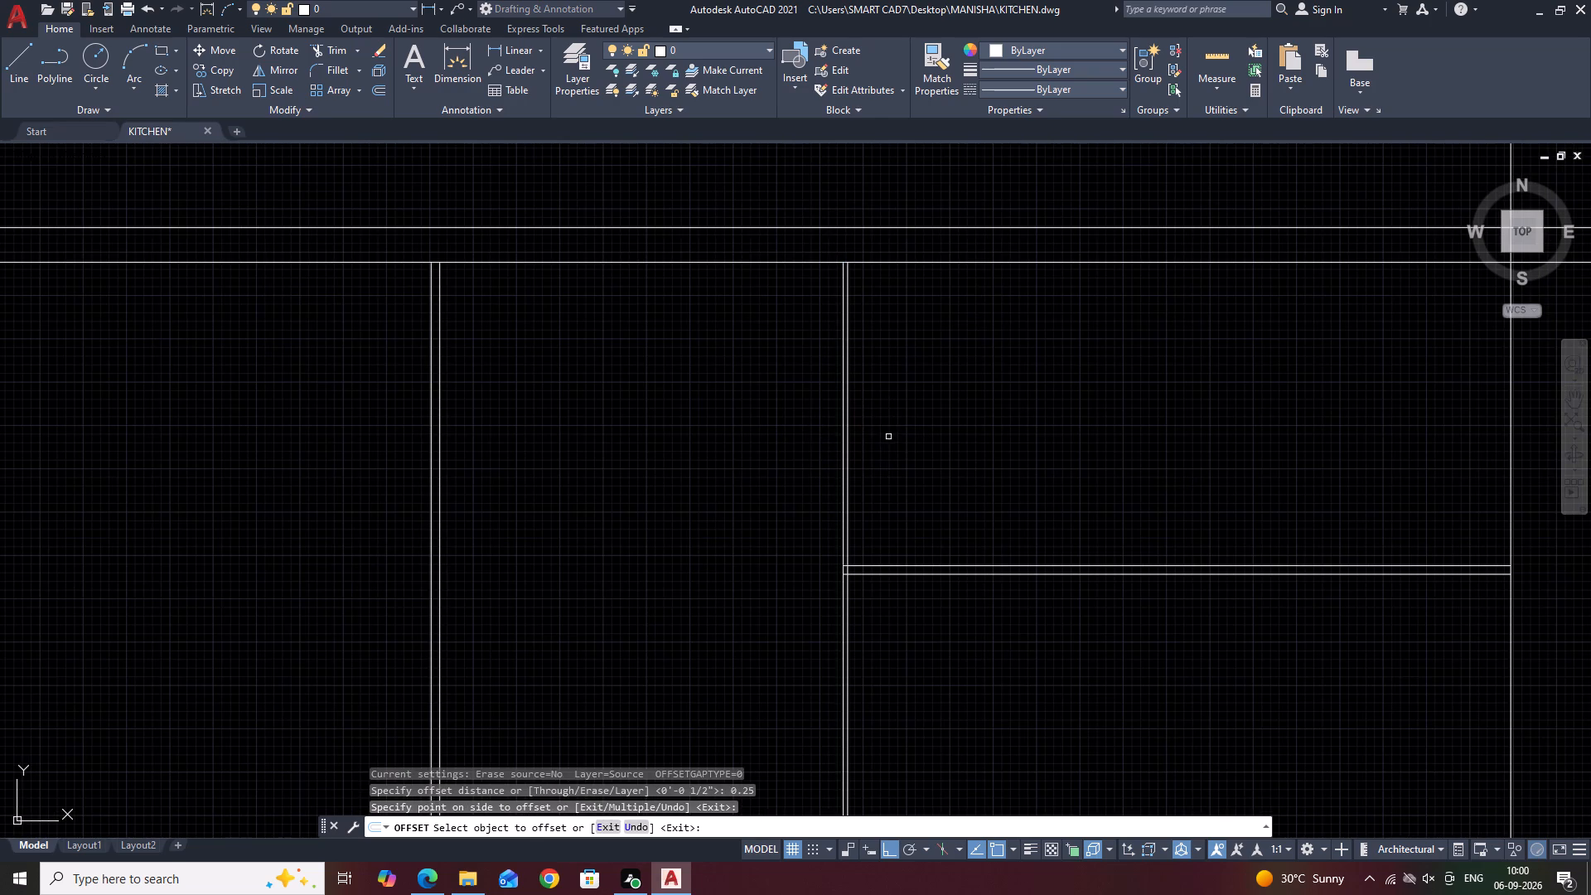
key(Escape)
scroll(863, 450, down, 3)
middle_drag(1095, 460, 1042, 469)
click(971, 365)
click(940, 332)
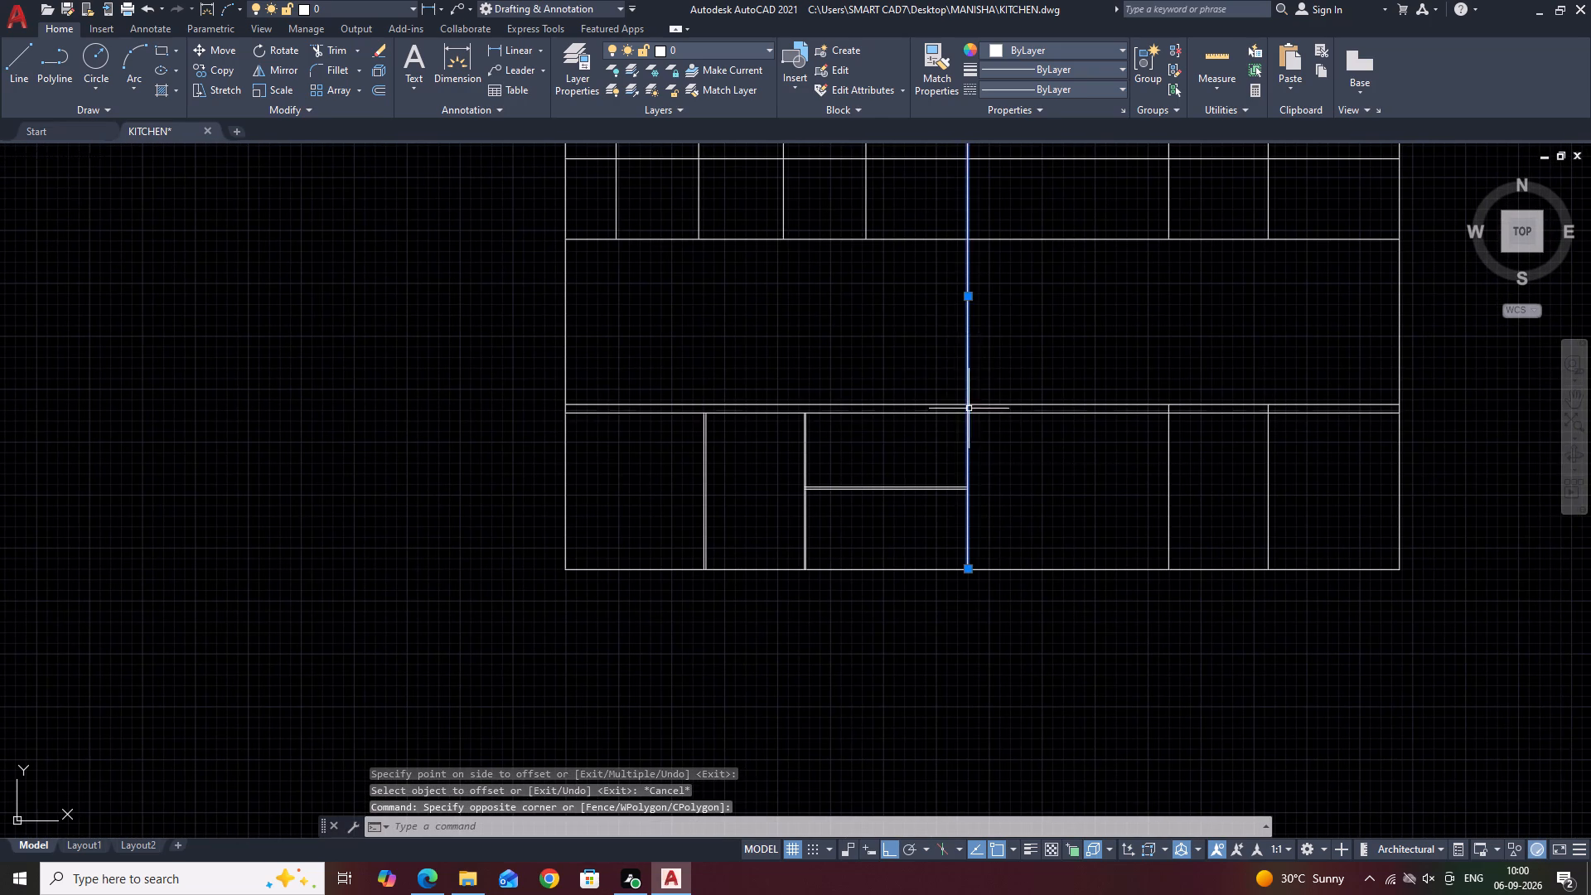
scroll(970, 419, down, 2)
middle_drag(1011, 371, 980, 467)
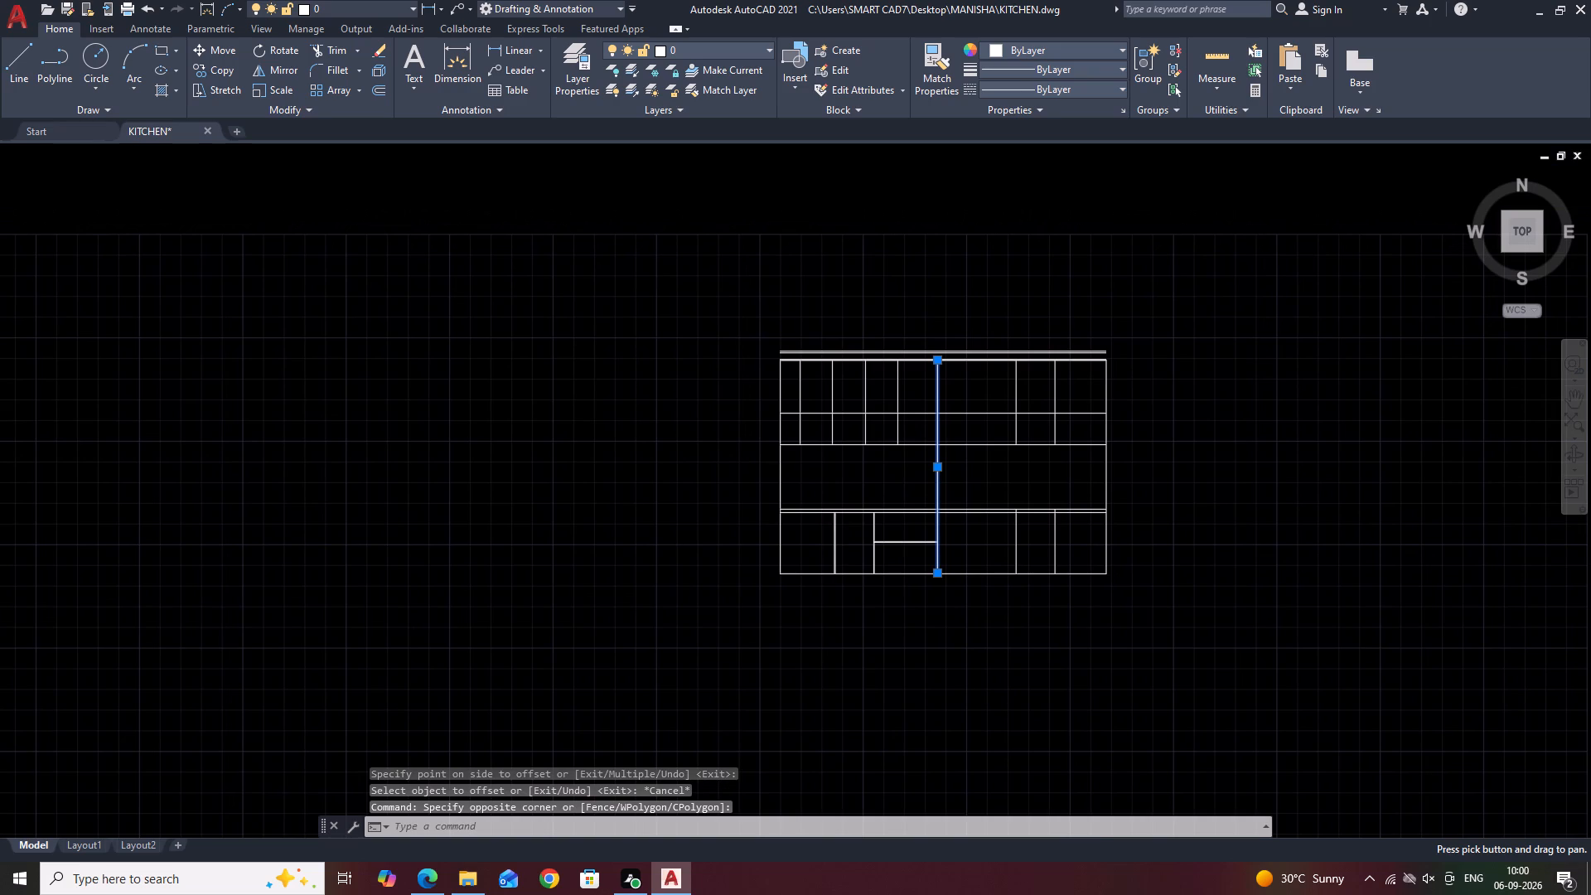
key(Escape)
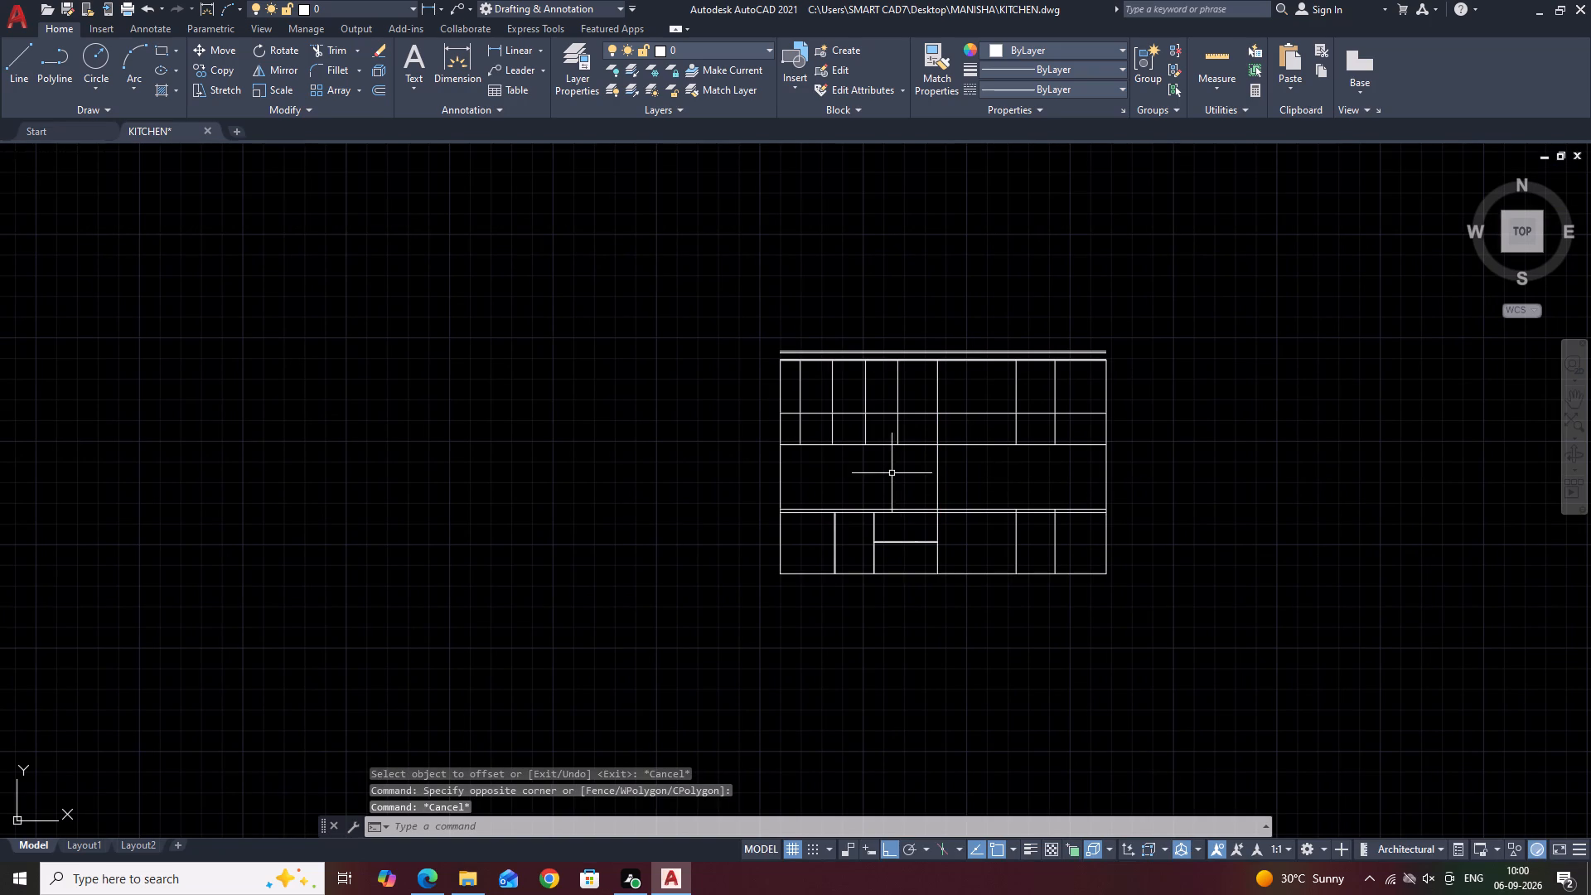
Draw a vertical line along the central division from the bottom of the upper cabinet rows down to the outline's bottom edge.
key(l)
key(space)
scroll(949, 465, up, 2)
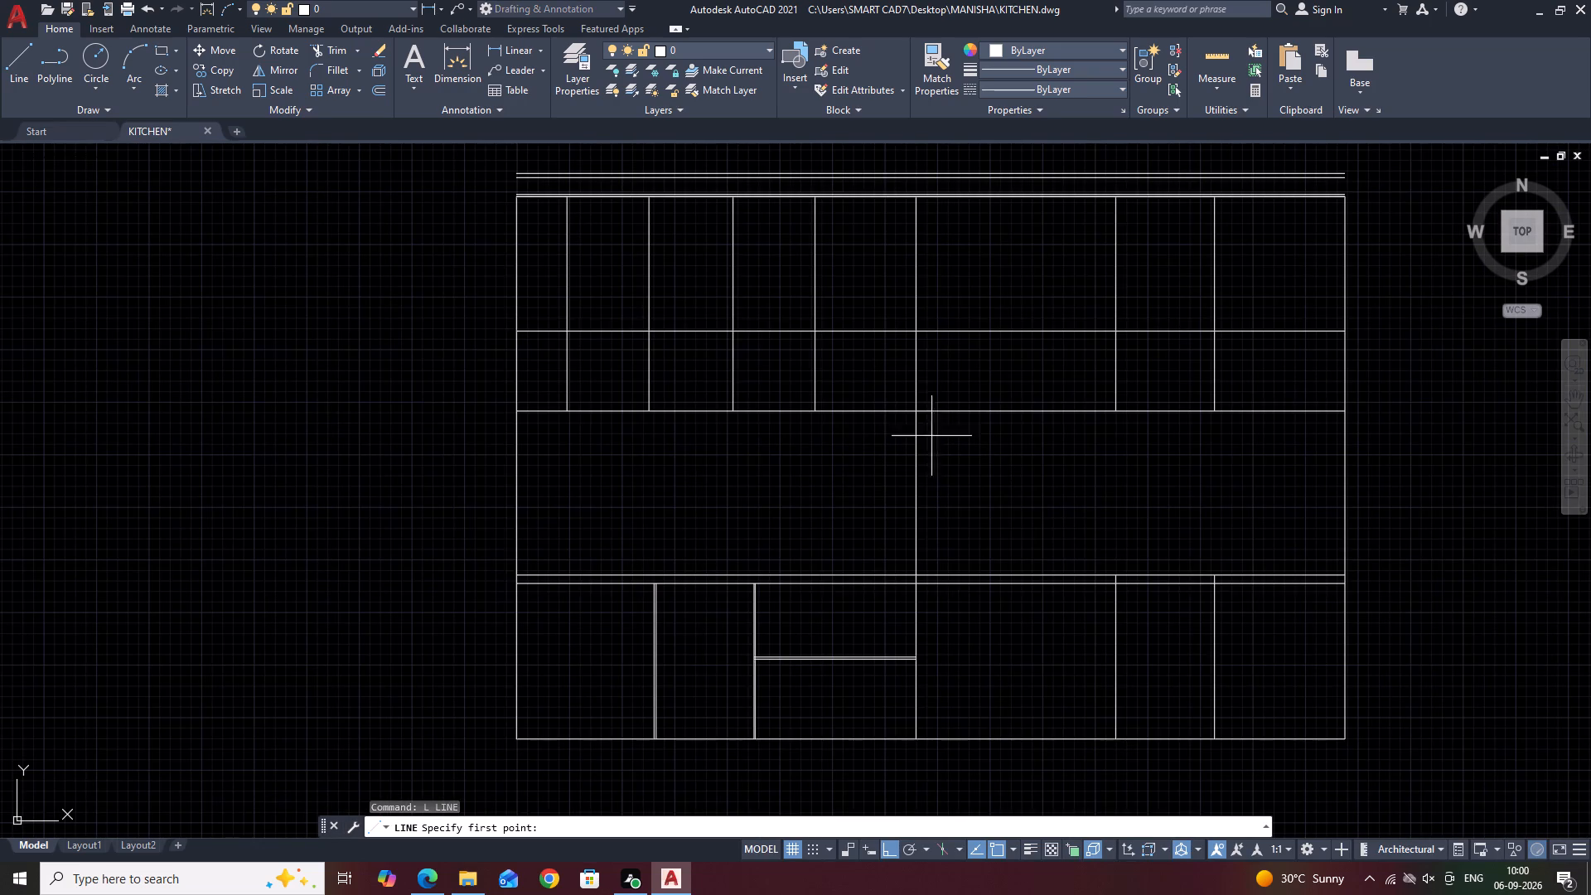
click(916, 411)
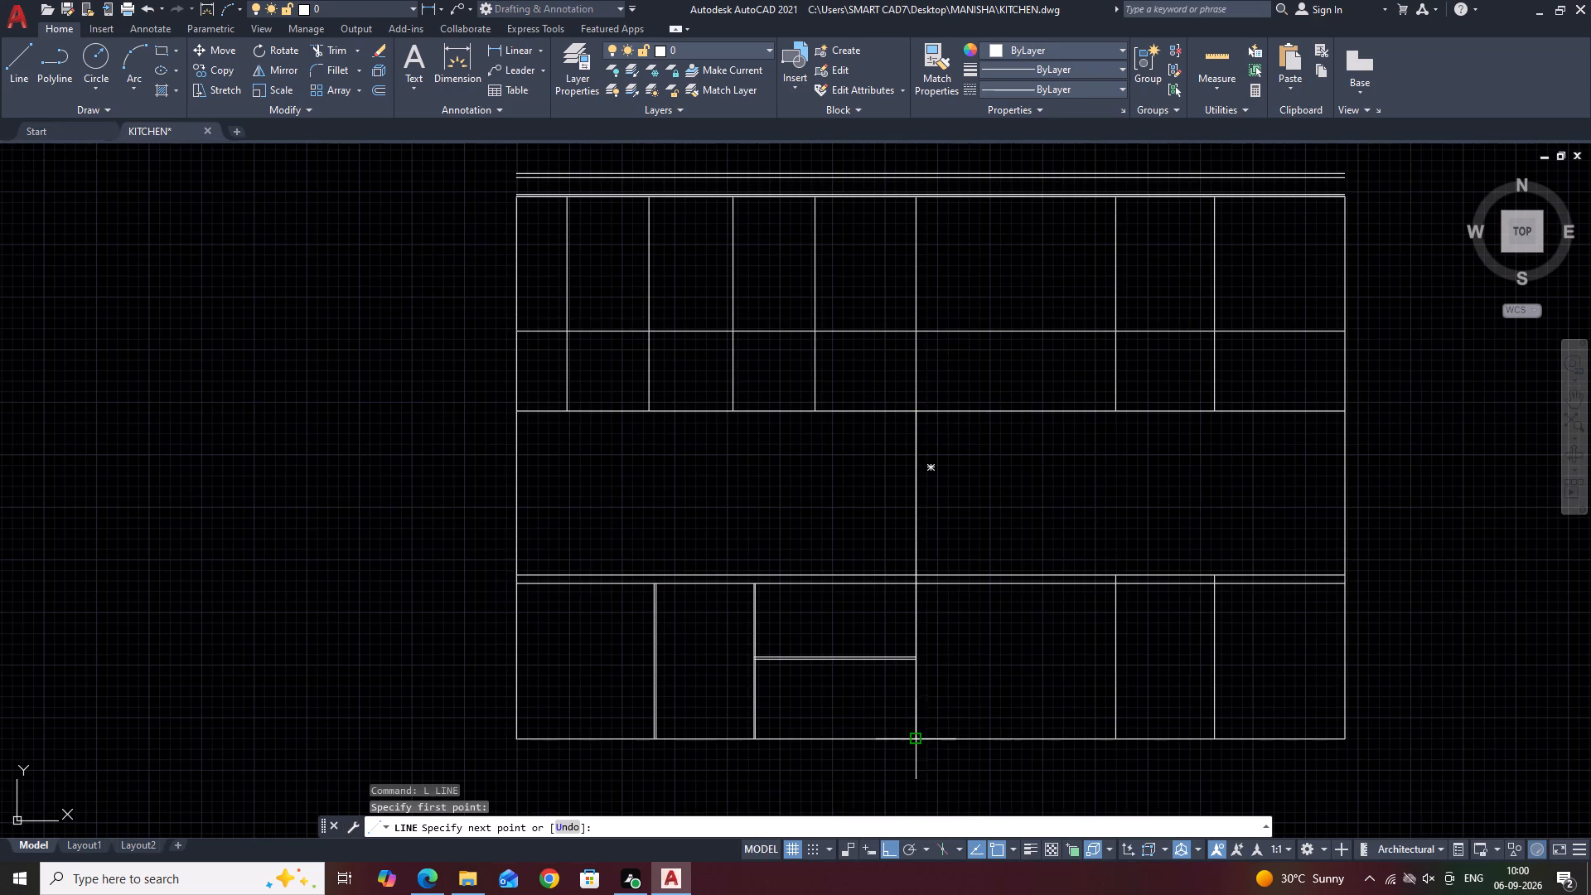
click(920, 742)
key(Escape)
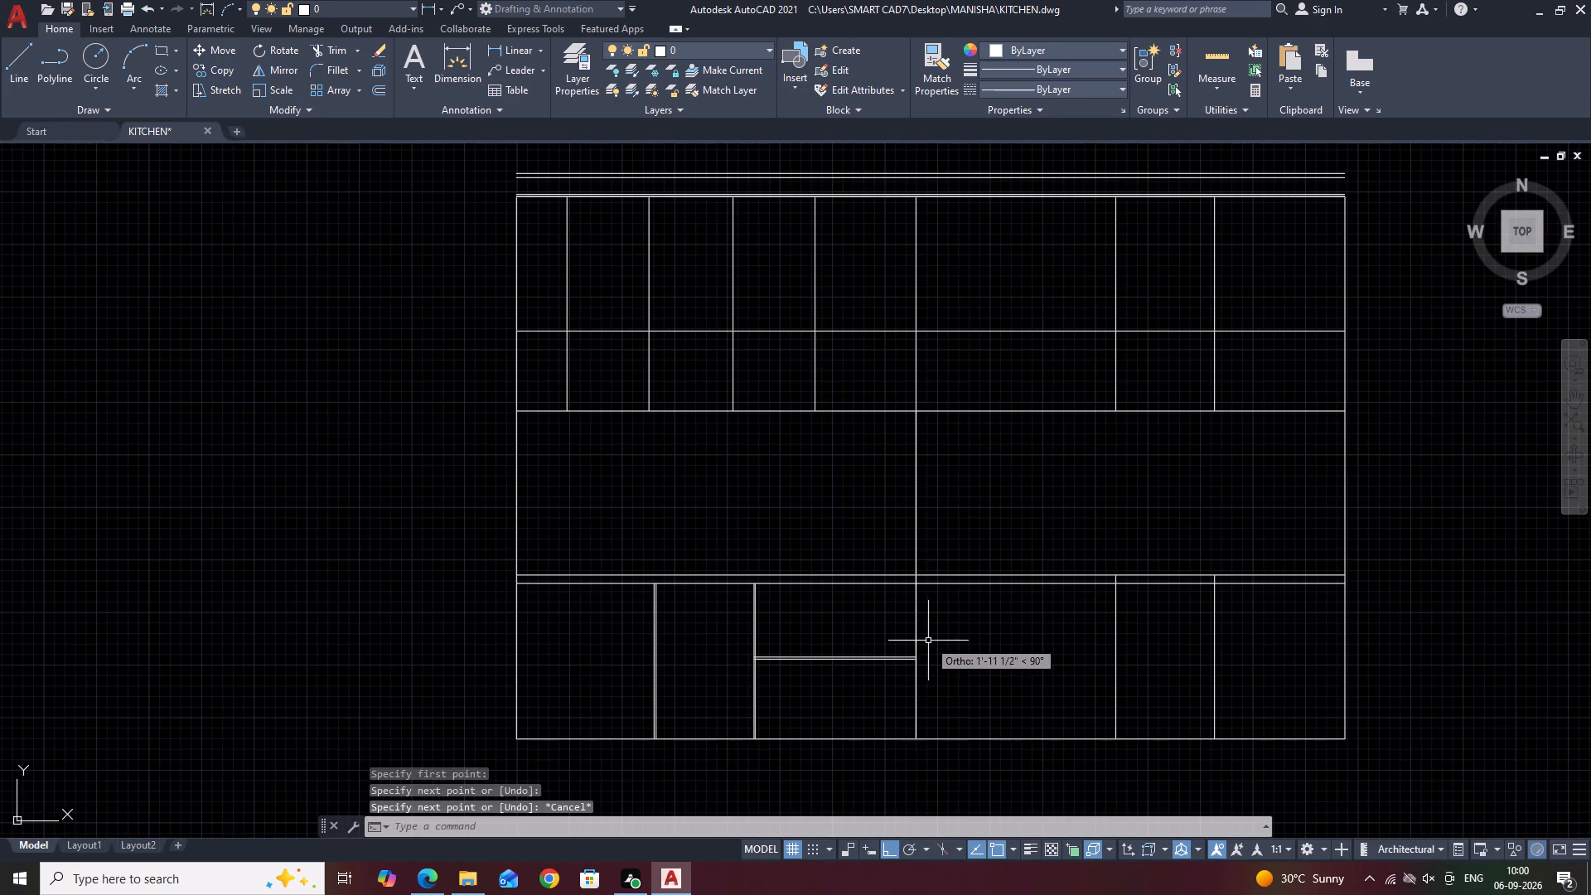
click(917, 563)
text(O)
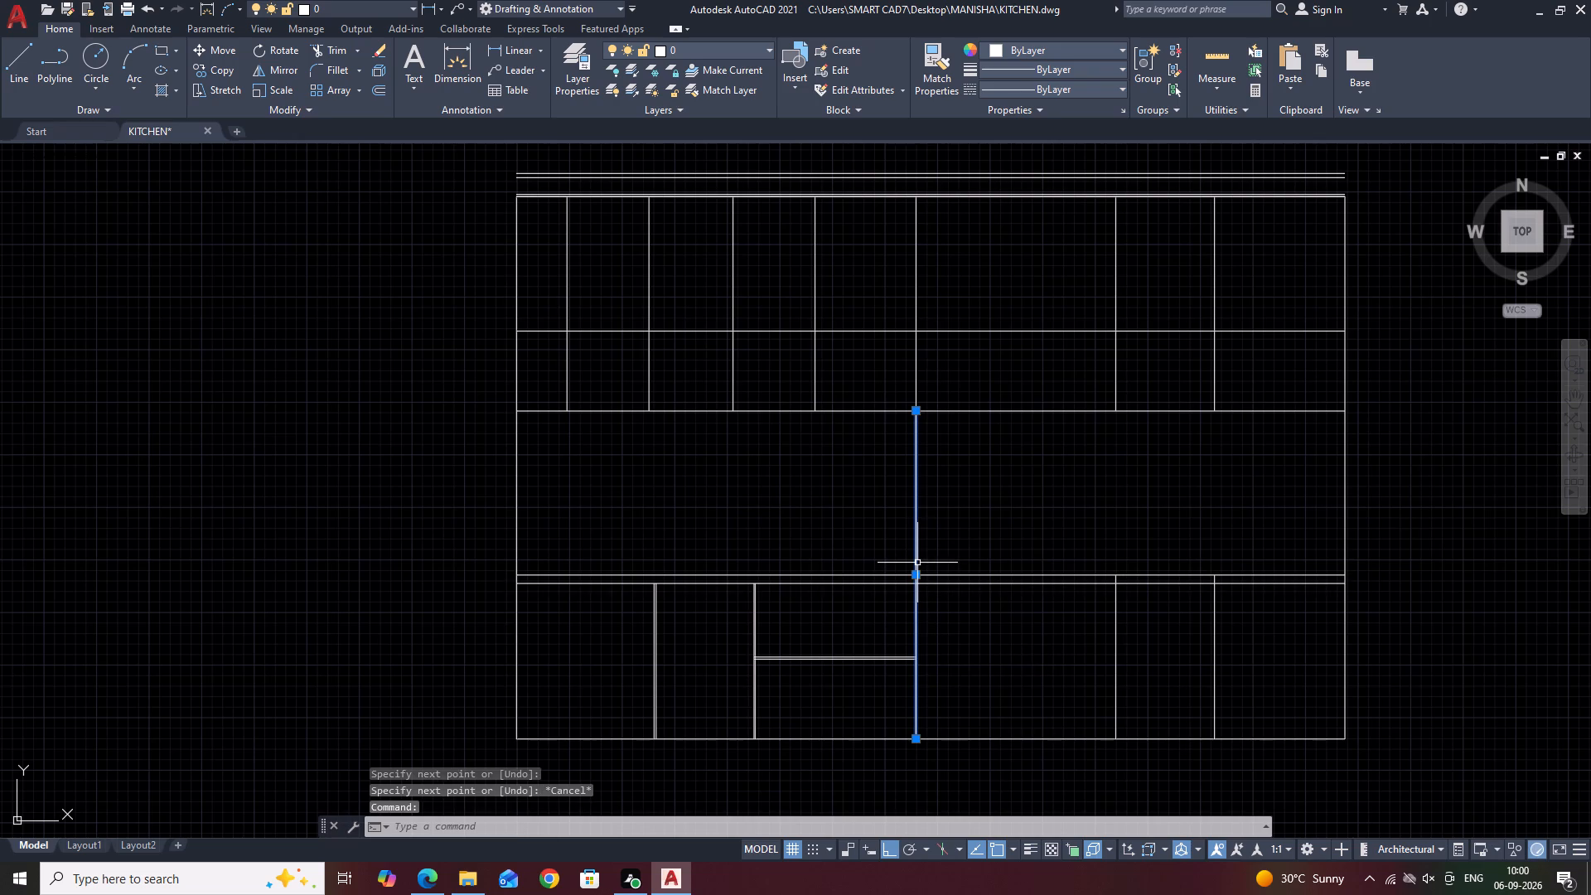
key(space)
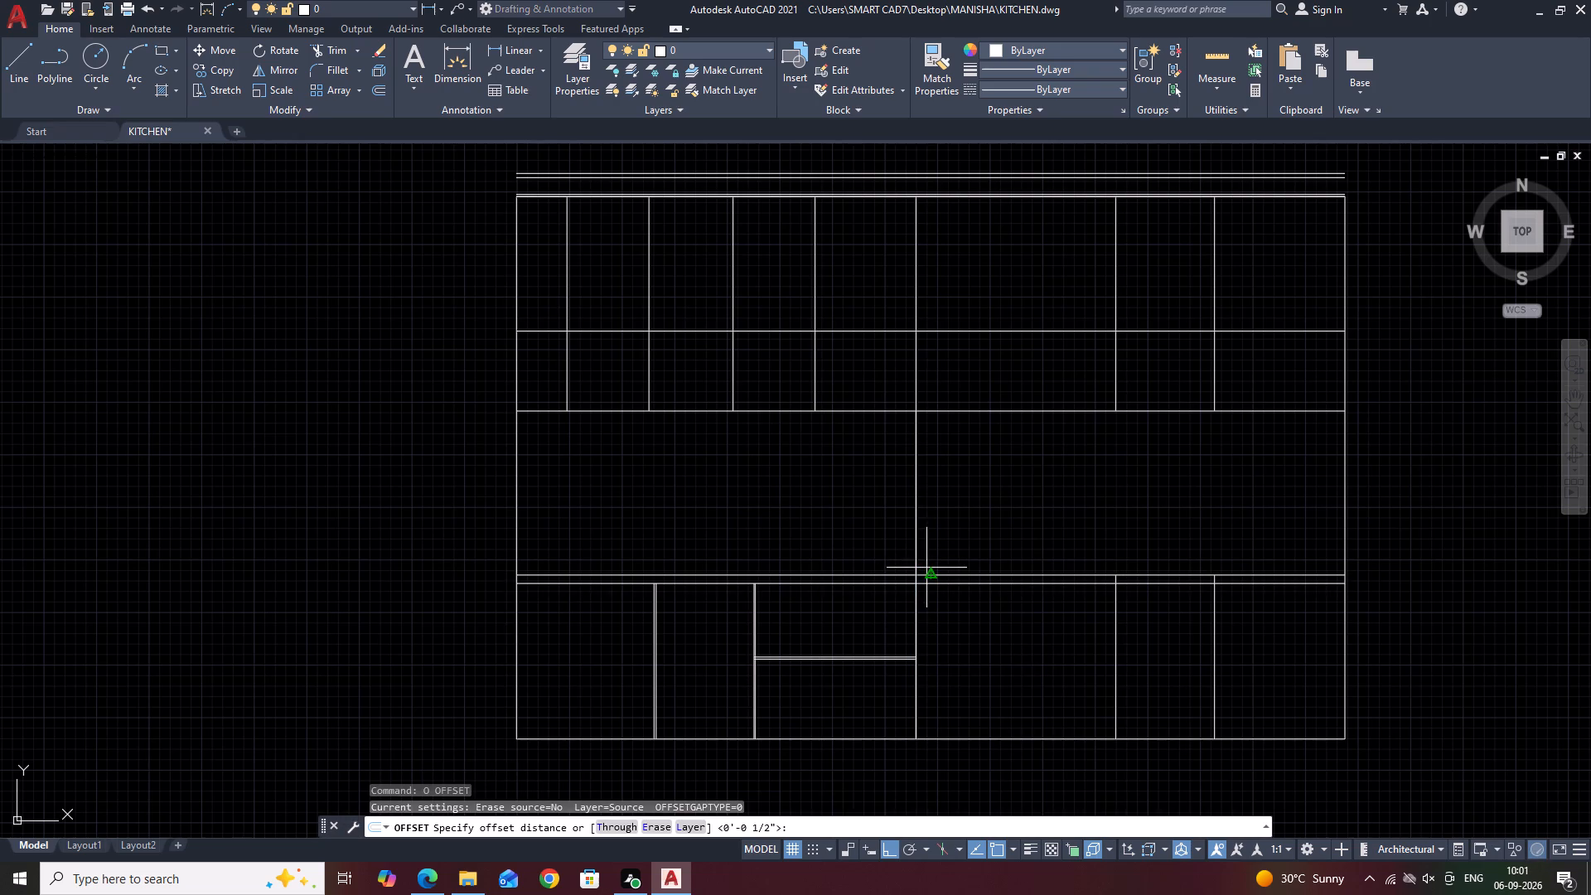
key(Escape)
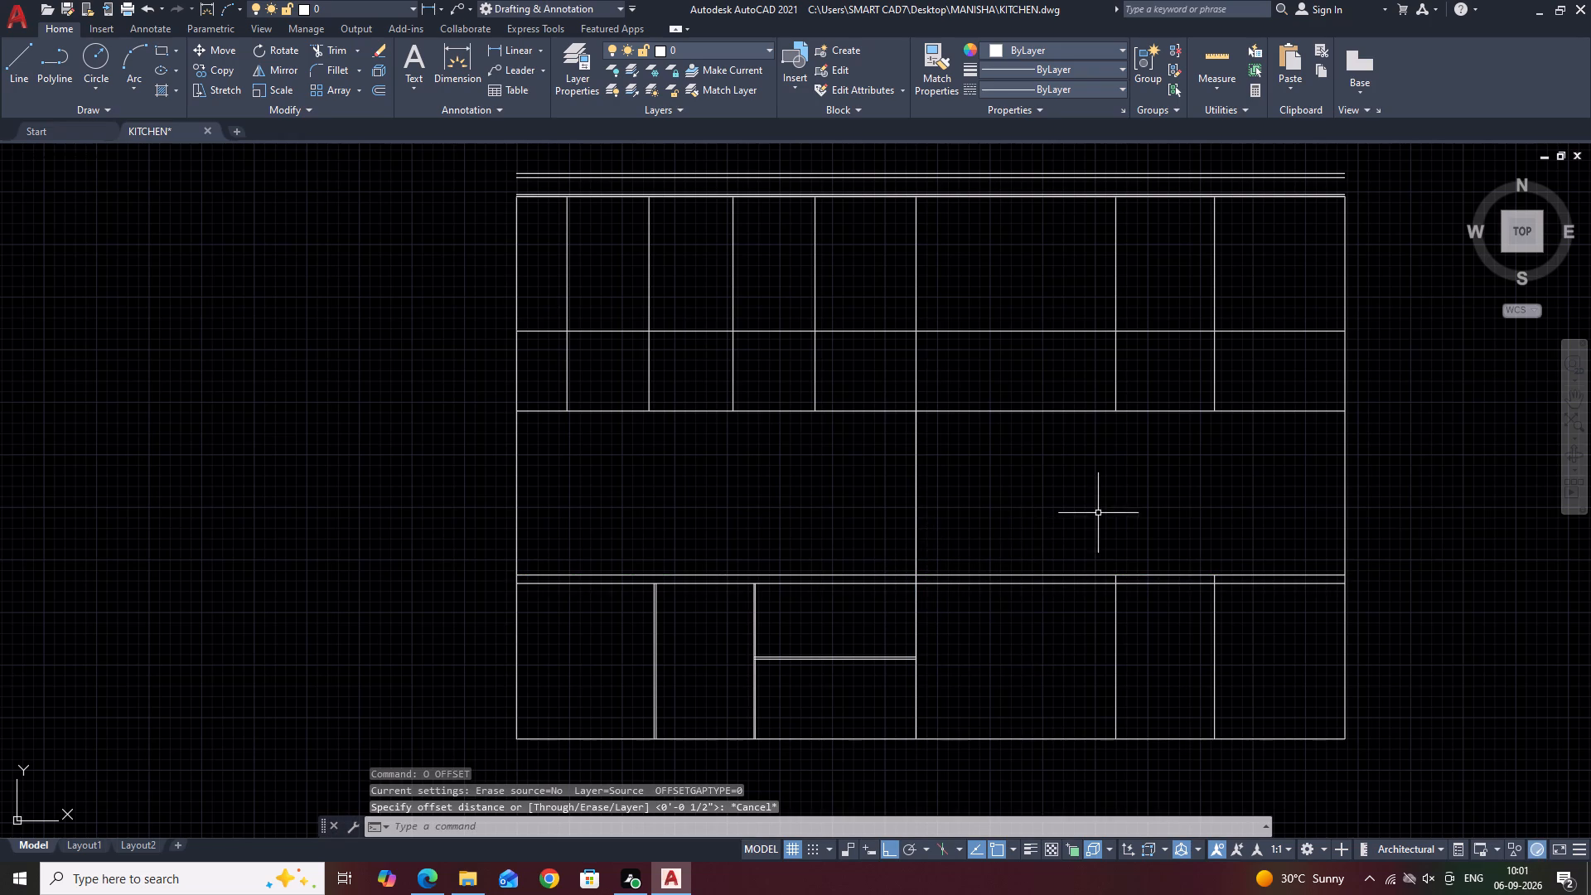
Add linear dimensions in the top row from the first to the third vertical division and from the third to the central division.
middle_drag(1100, 513, 1103, 571)
middle_drag(1082, 394, 1062, 409)
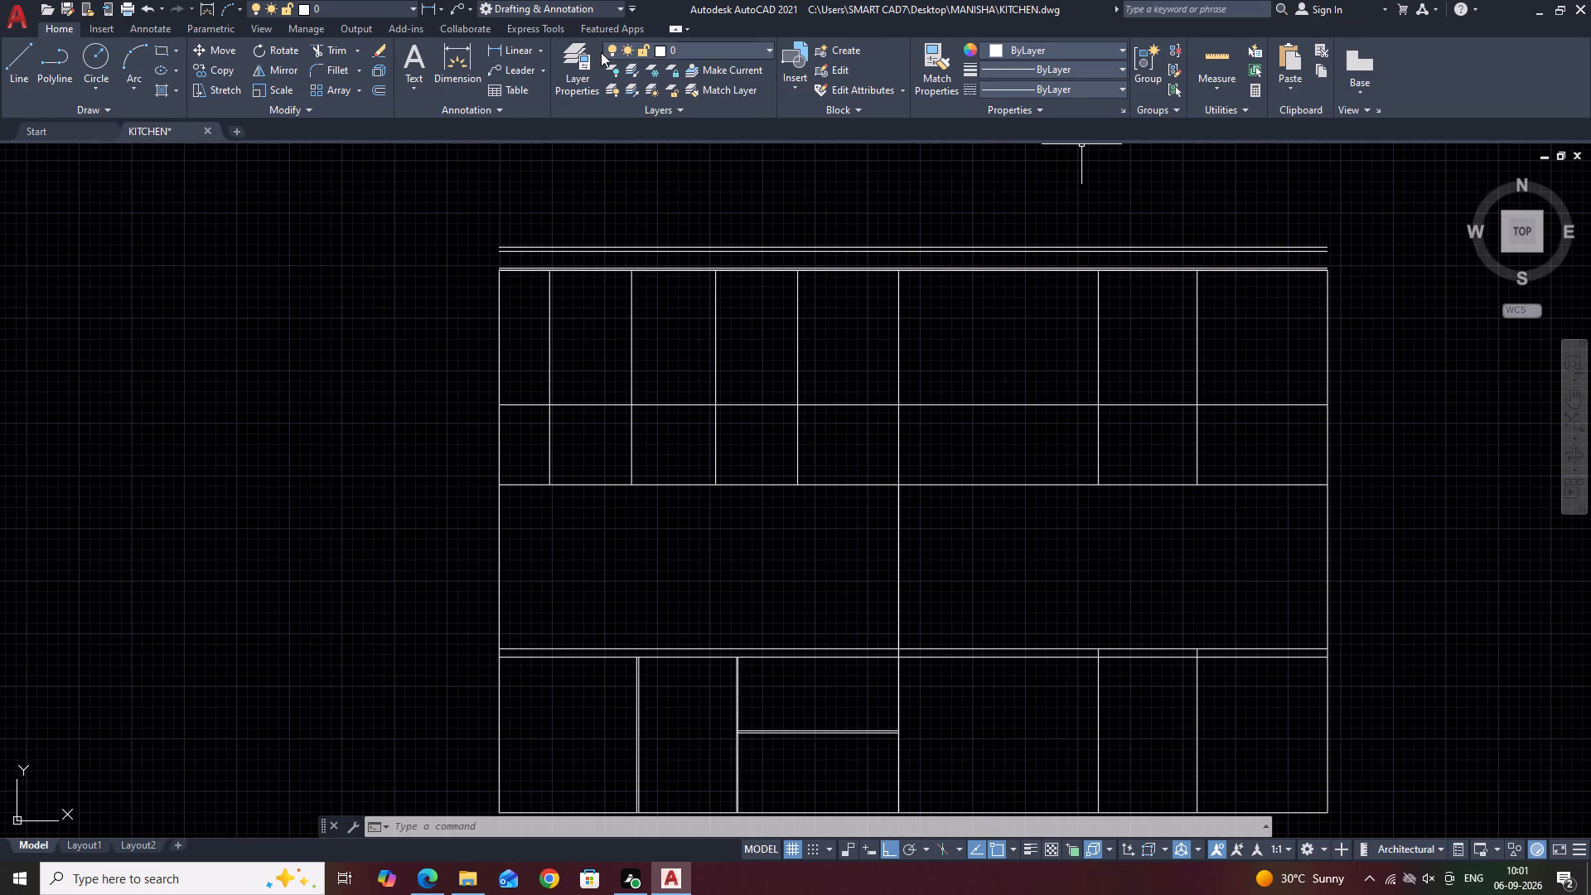
click(526, 53)
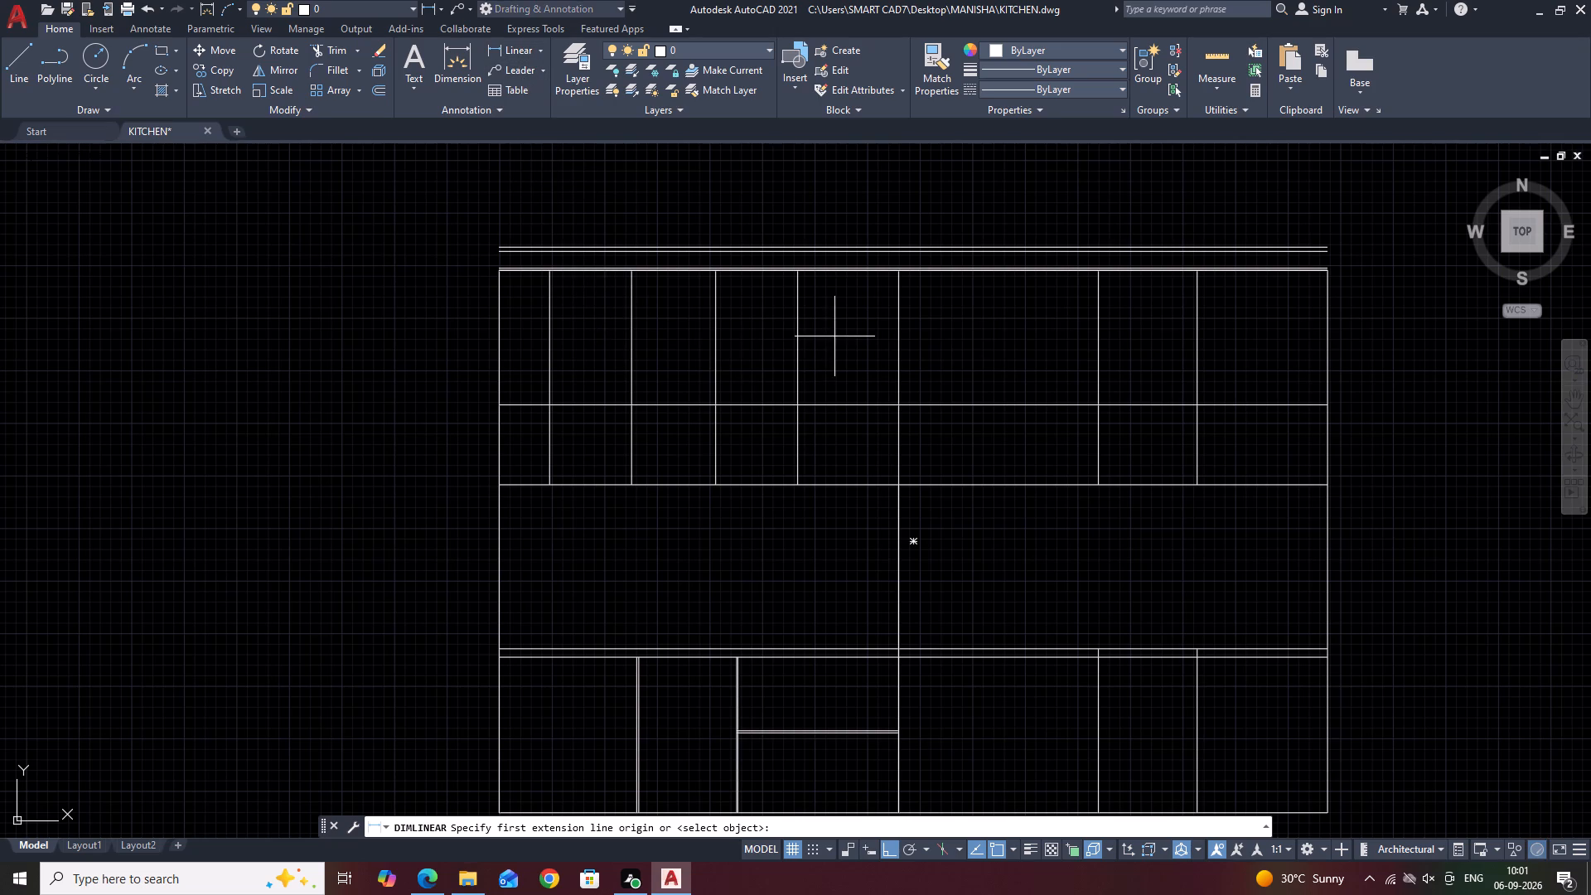
scroll(854, 376, down, 1)
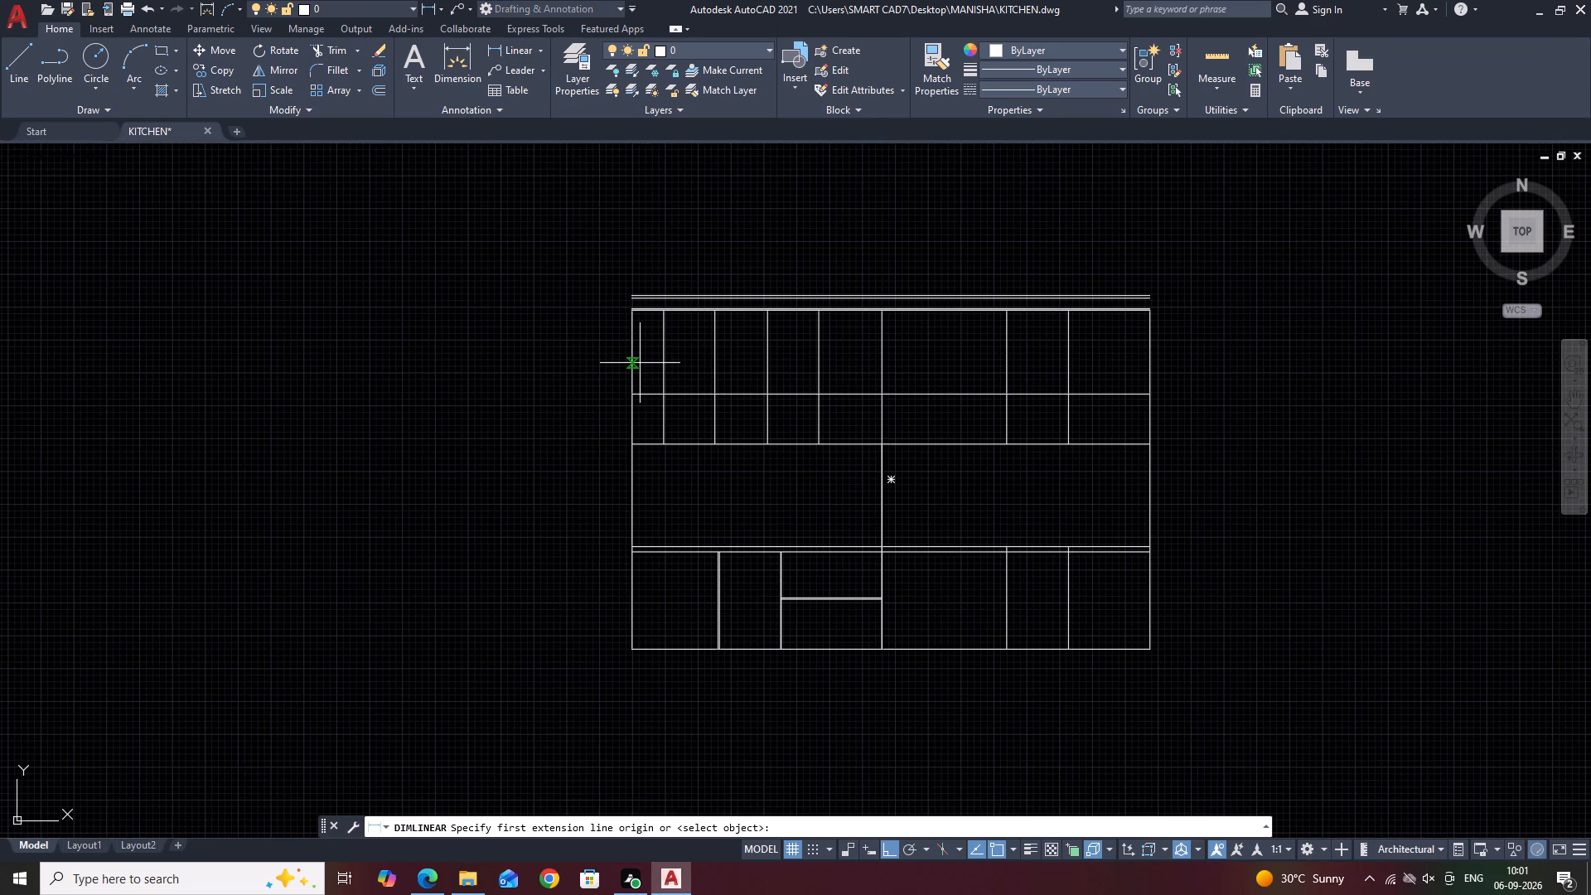
scroll(660, 357, up, 2)
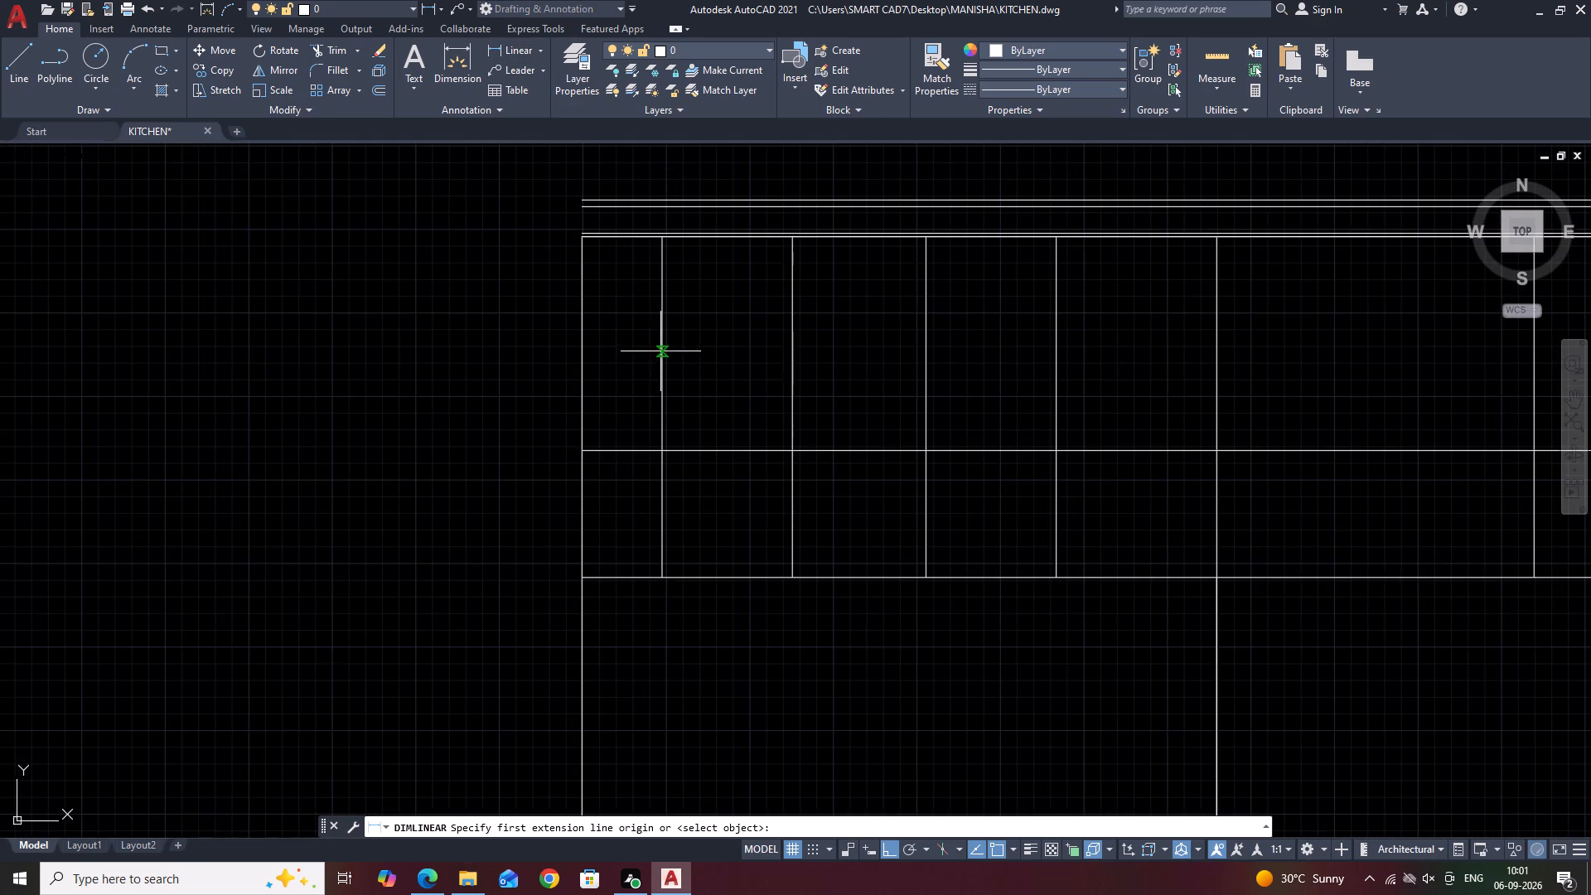
click(661, 341)
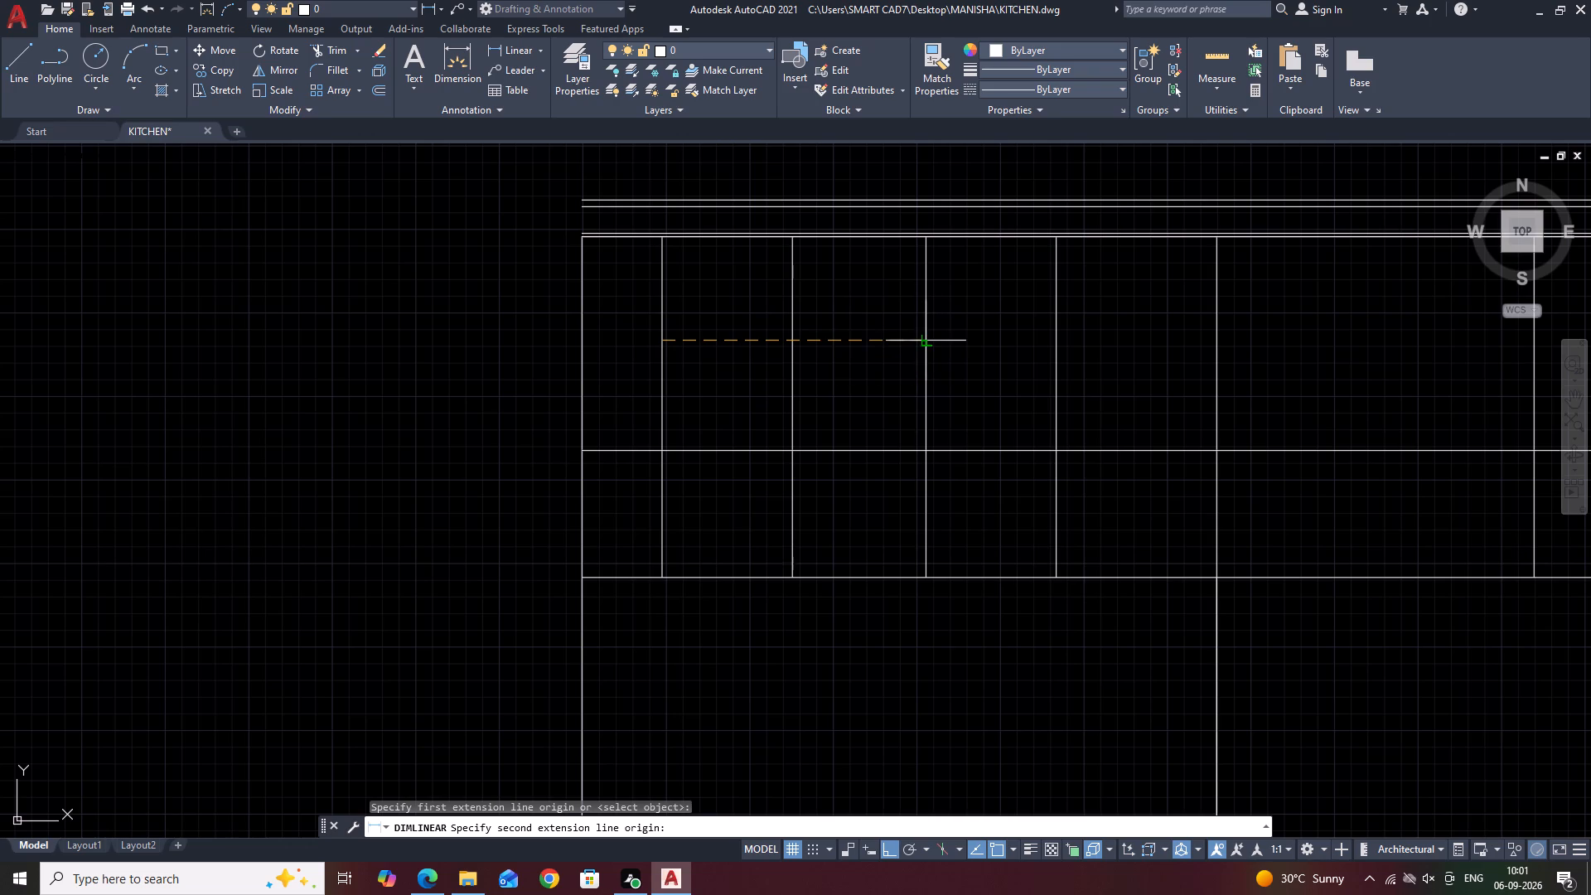
click(921, 342)
click(916, 334)
middle_drag(996, 372, 820, 385)
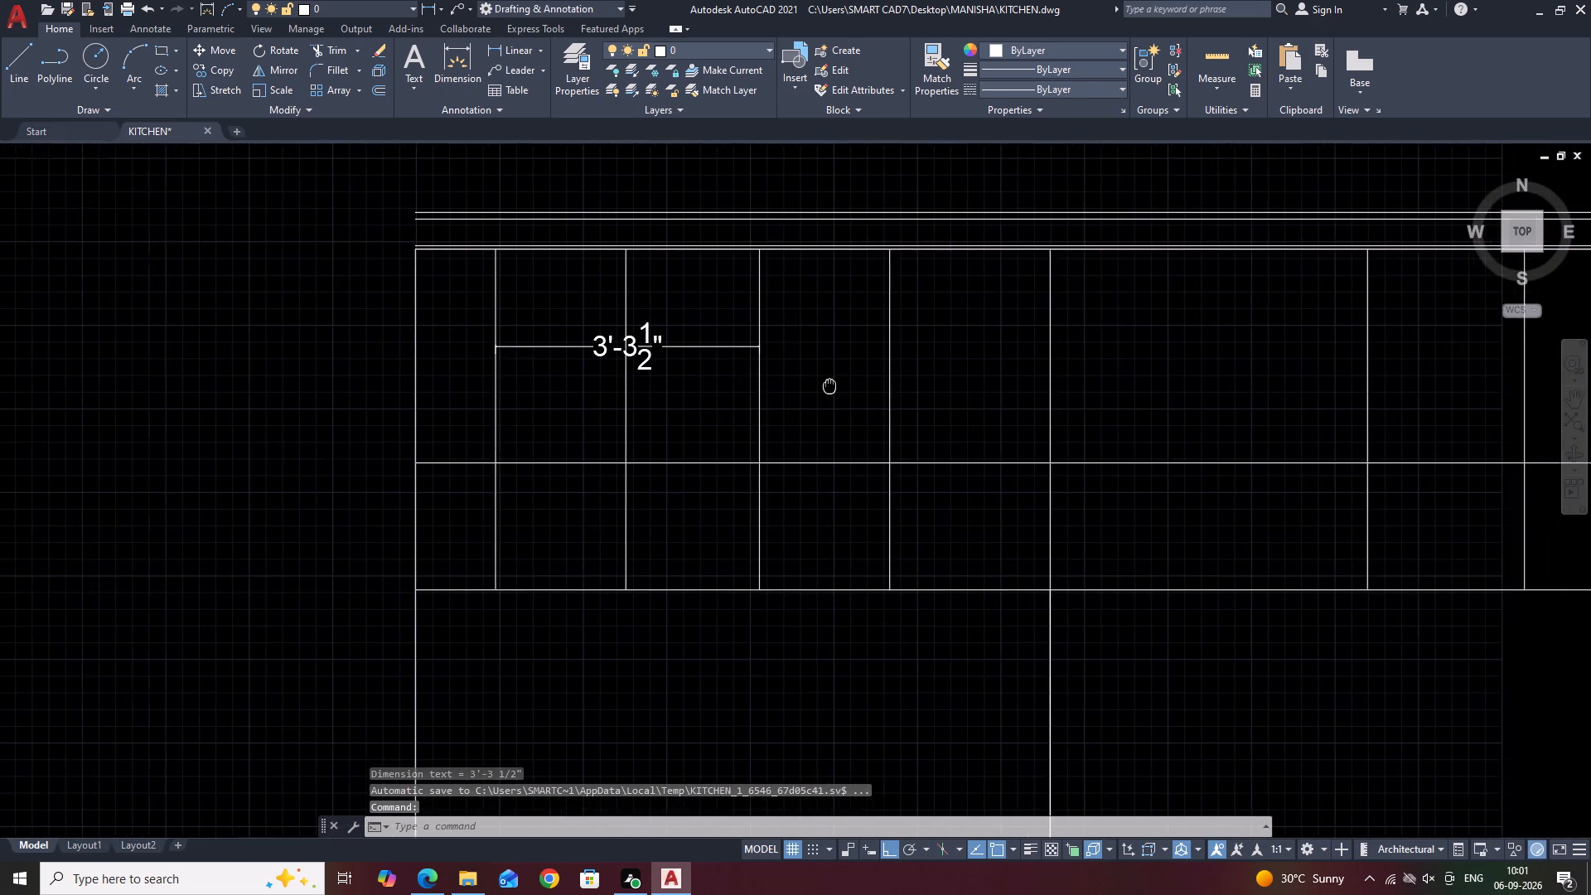
middle_drag(820, 385, 795, 385)
click(504, 54)
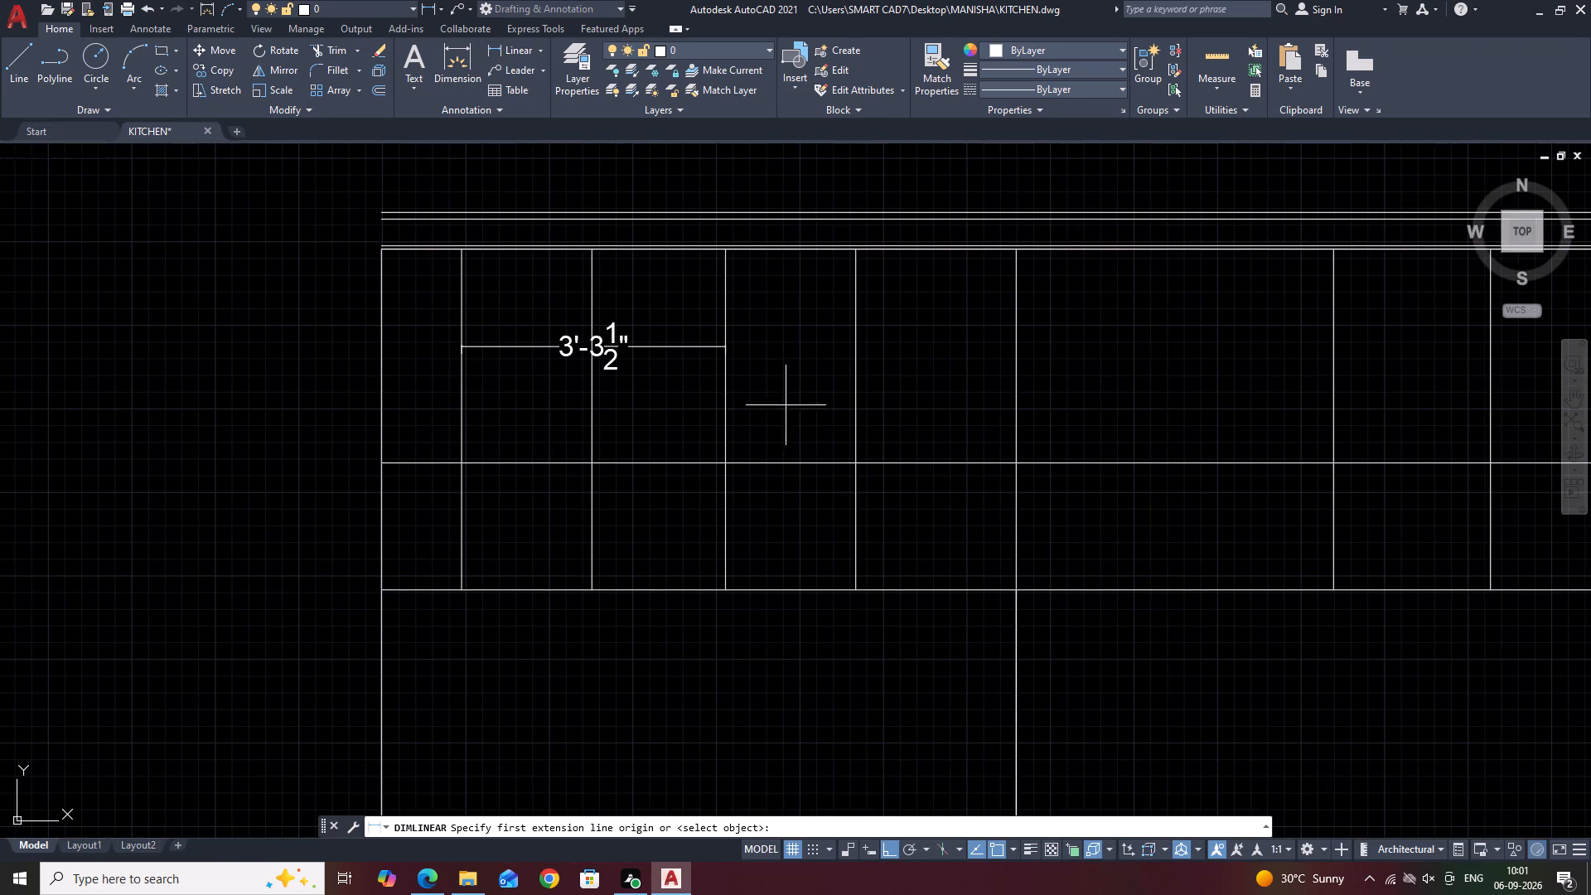
click(727, 351)
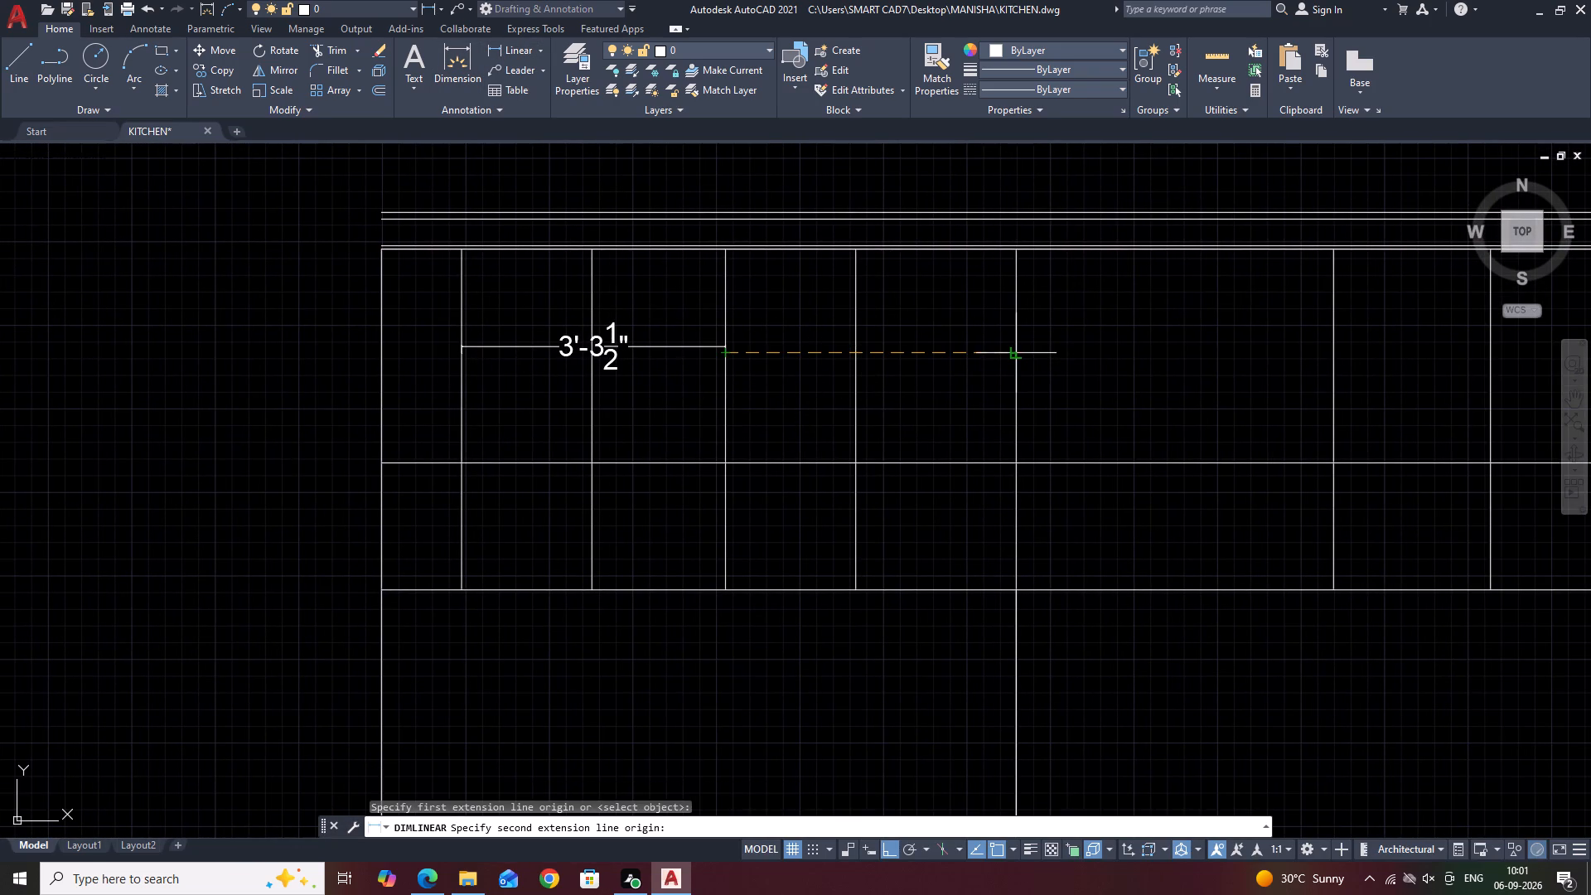
click(1019, 356)
click(1013, 347)
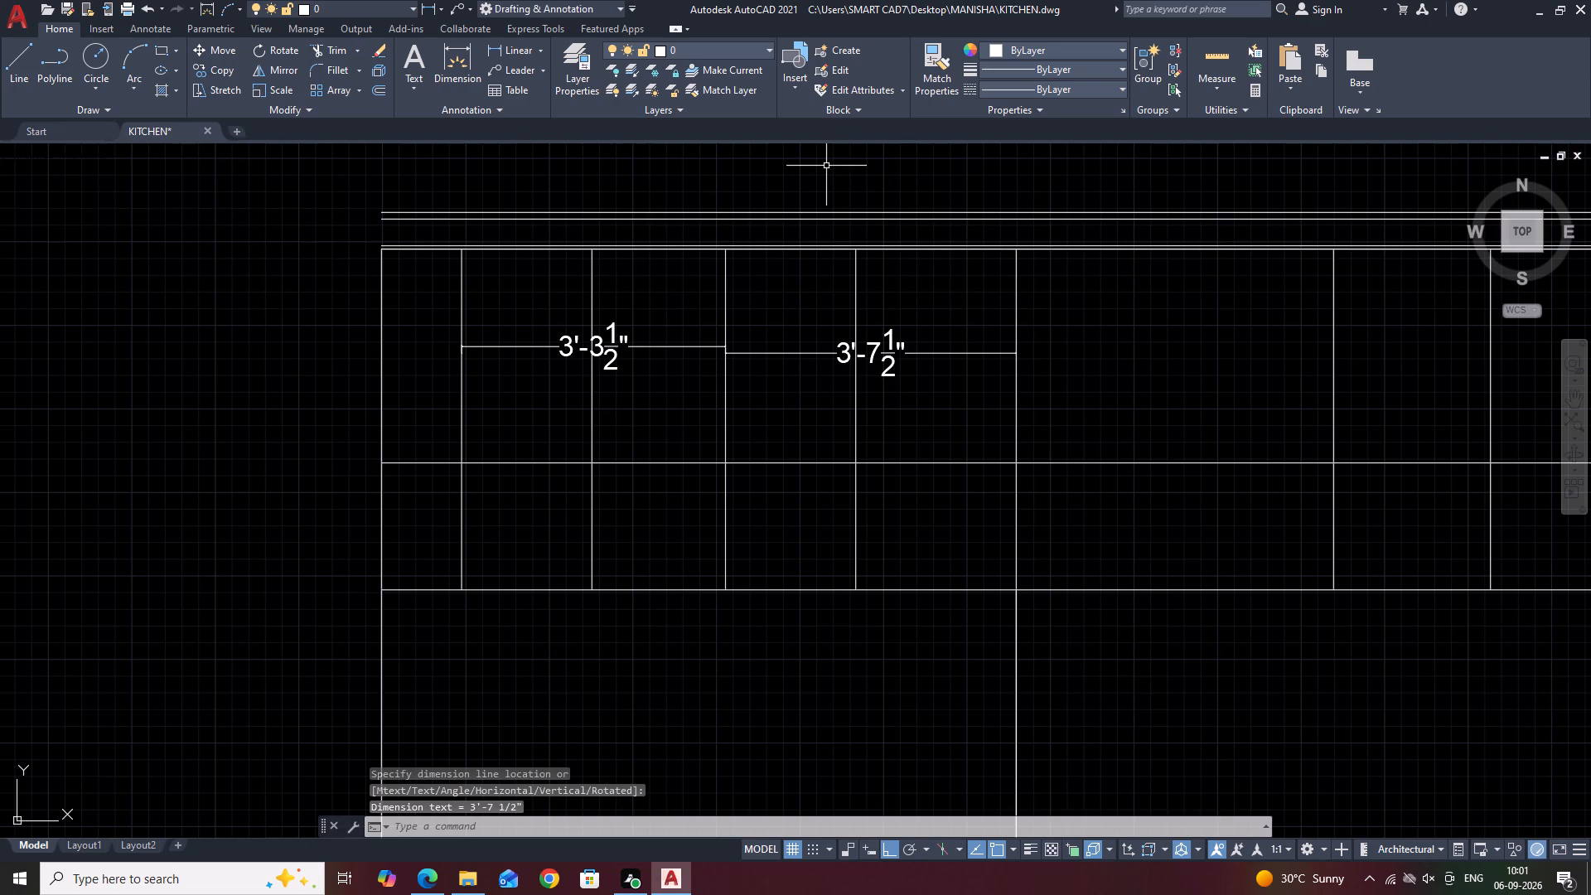
Add linear dimensions across the two top-row compartments immediately to the right of the central division.
click(500, 43)
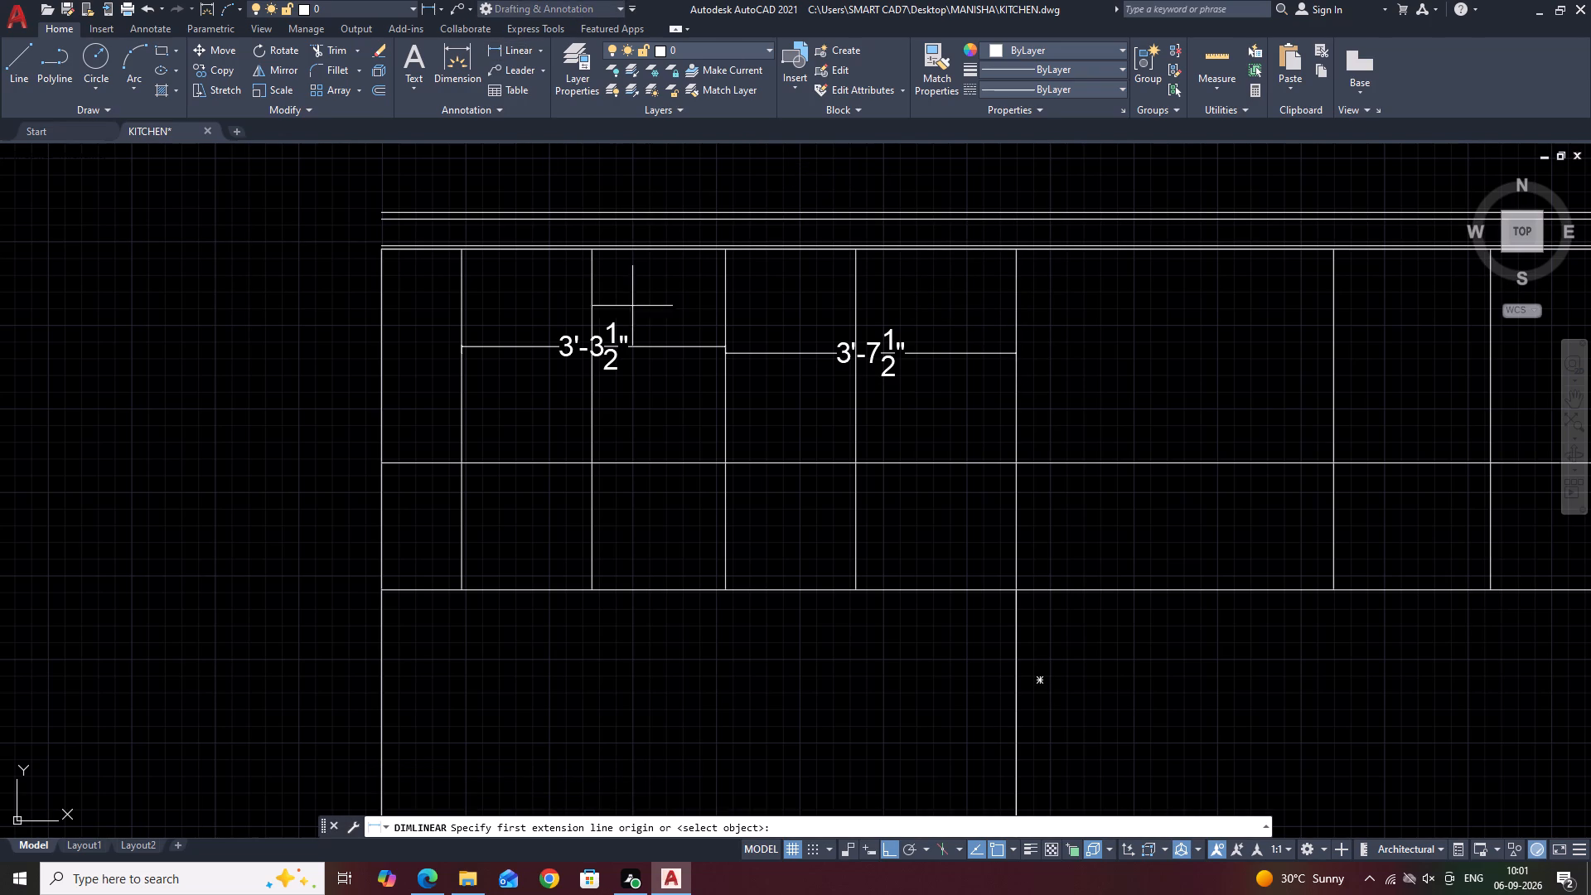
click(1017, 355)
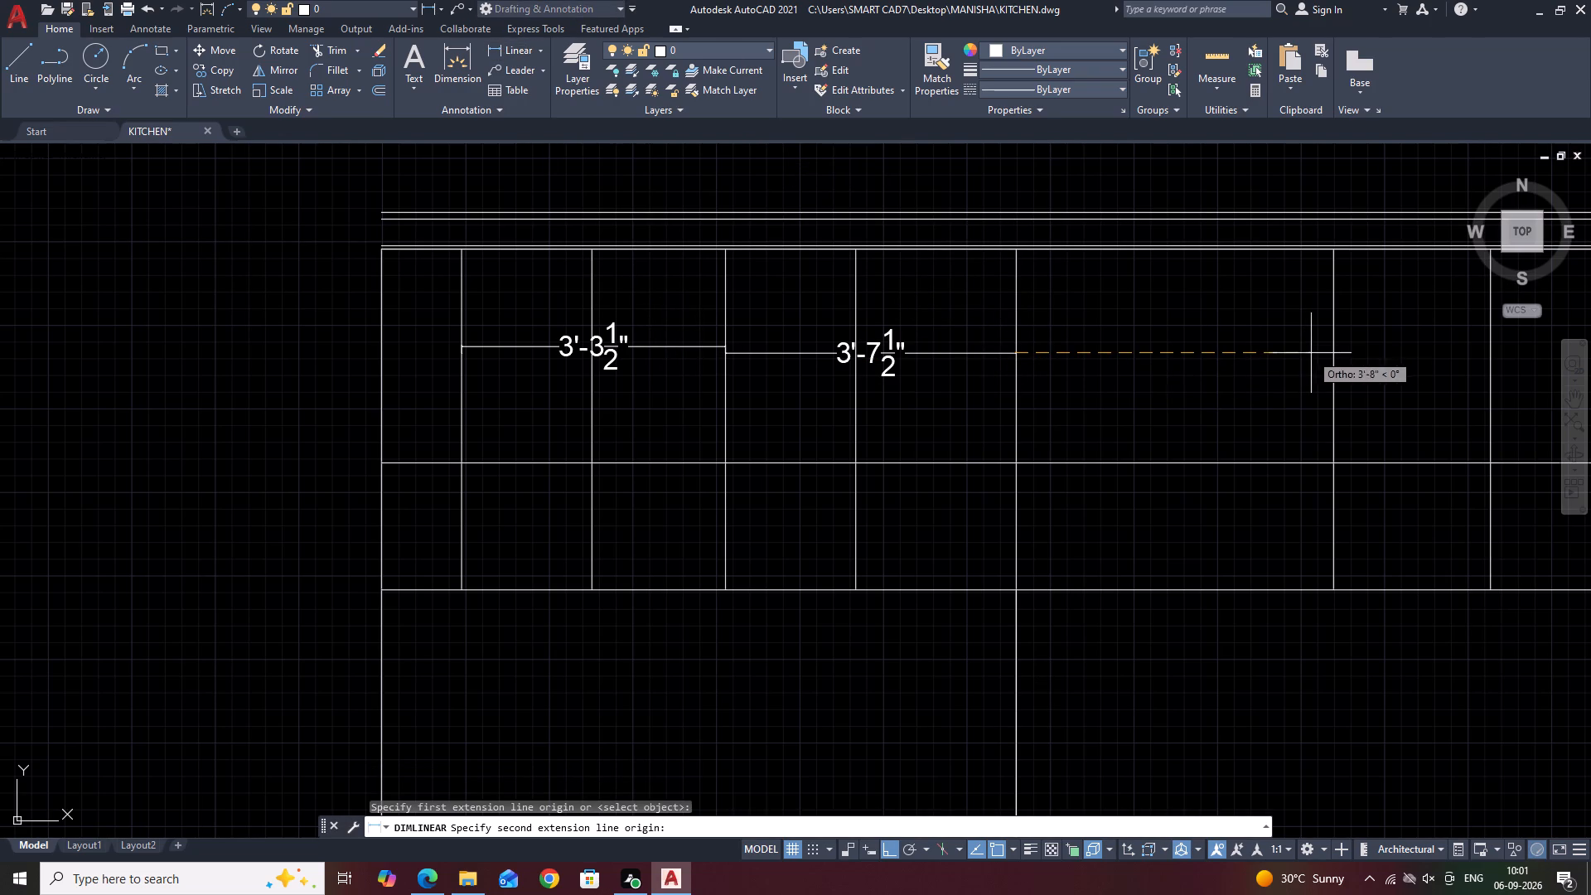
click(1339, 356)
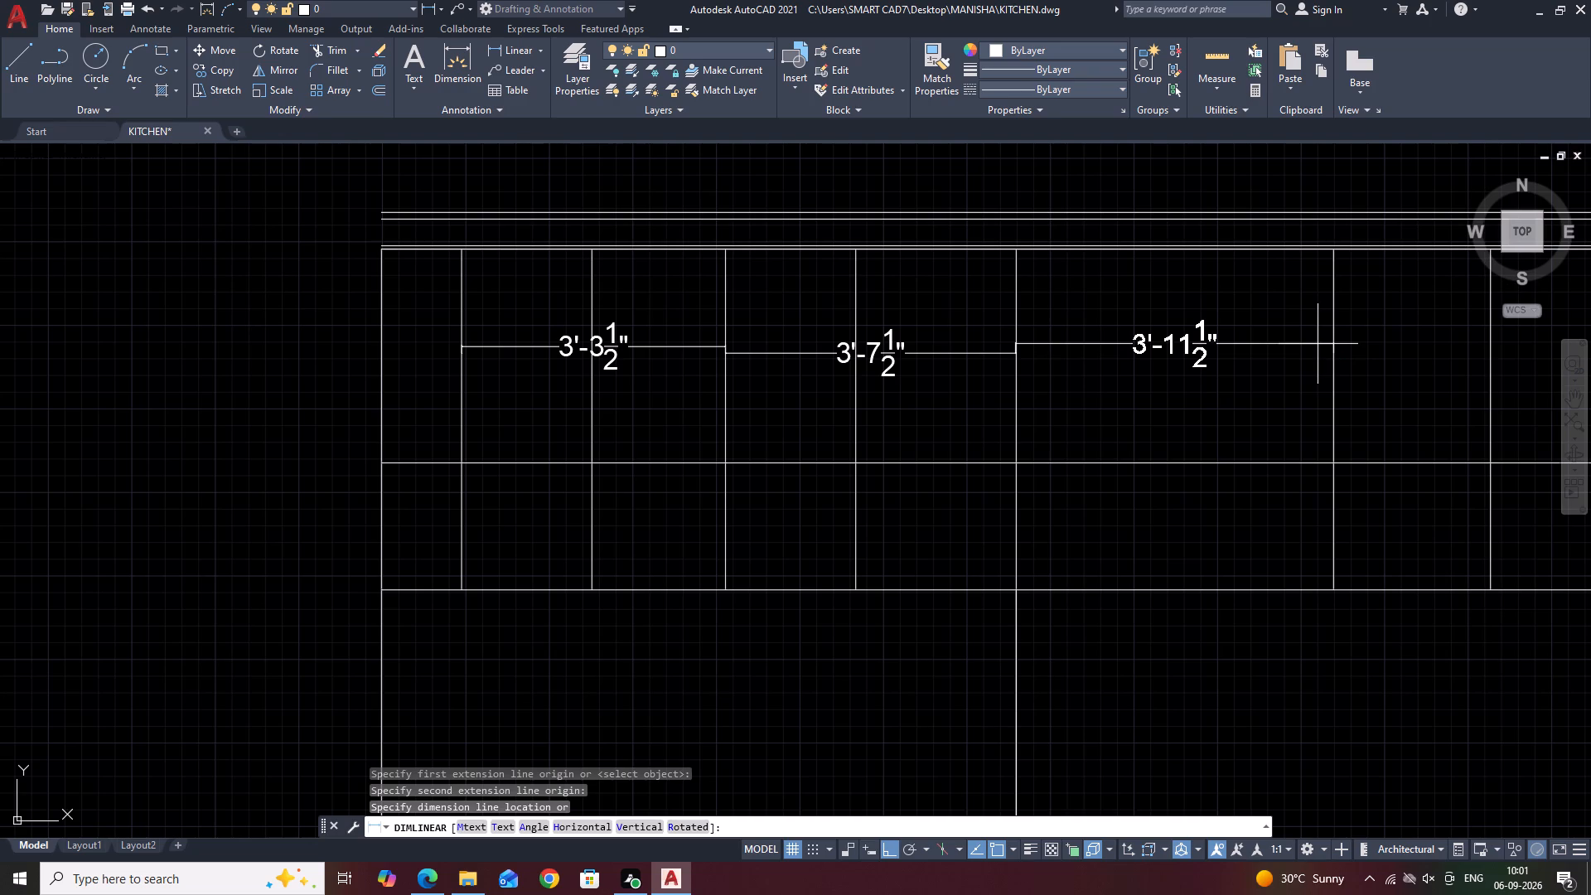
click(1318, 344)
middle_drag(1252, 405, 699, 409)
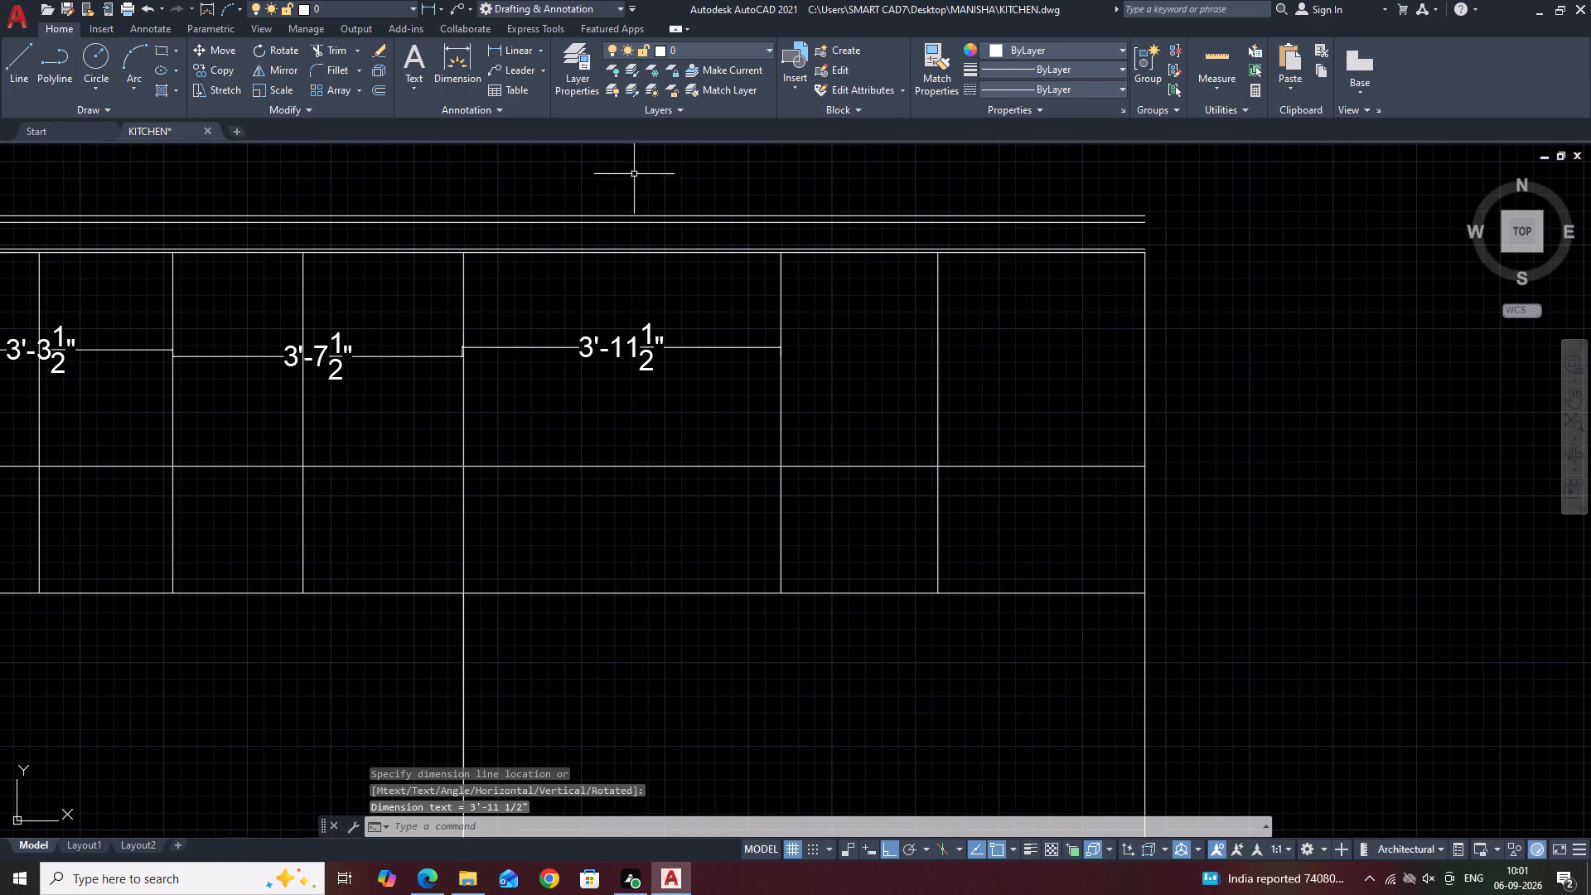
click(500, 46)
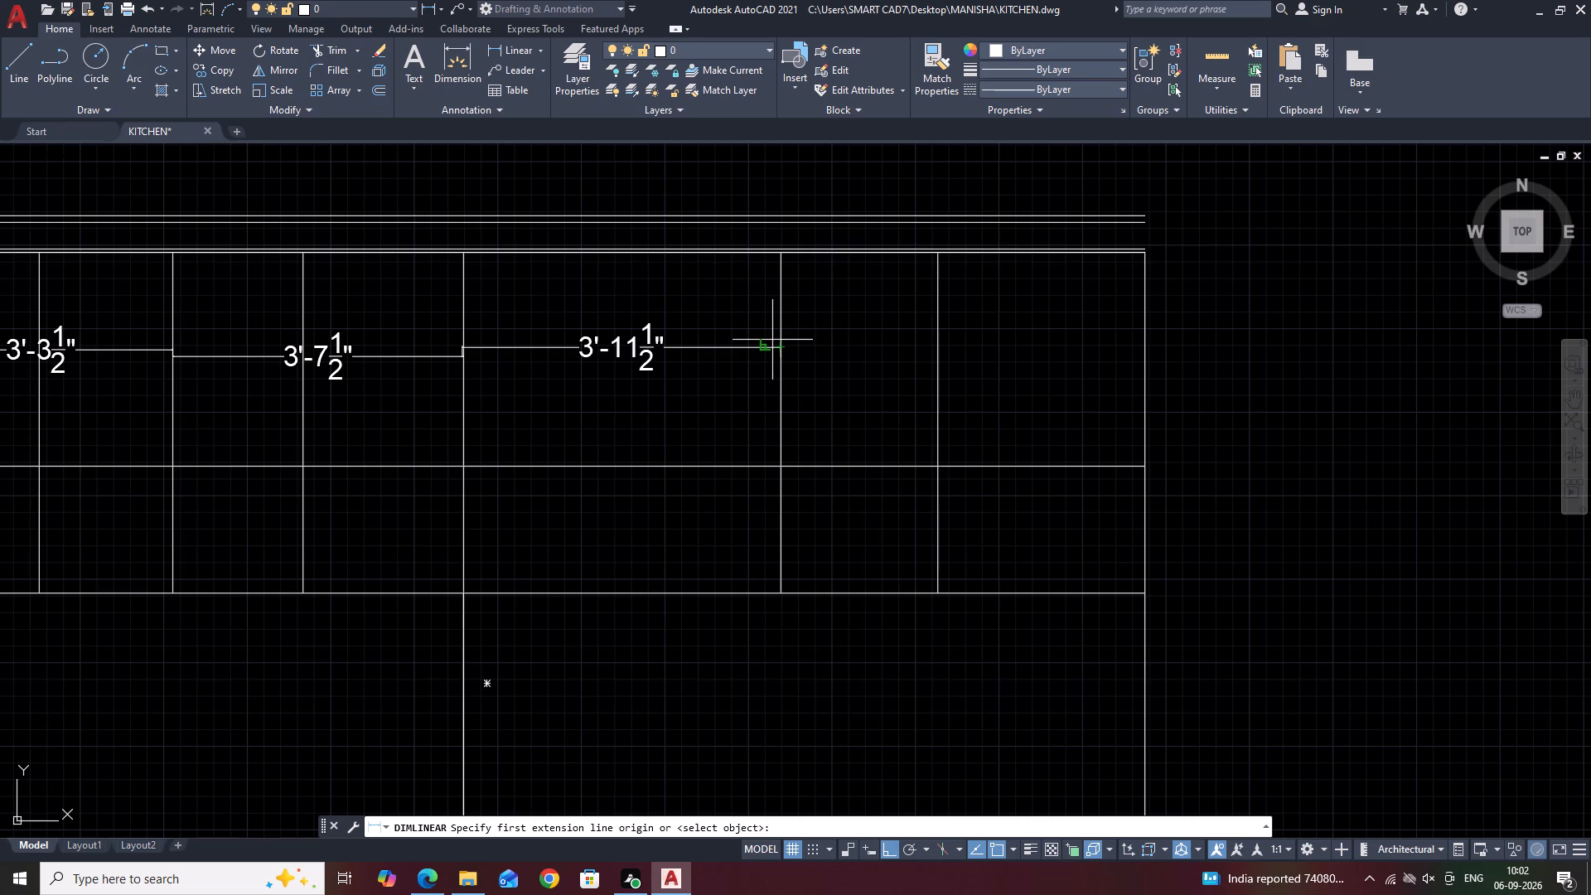
click(776, 348)
click(935, 348)
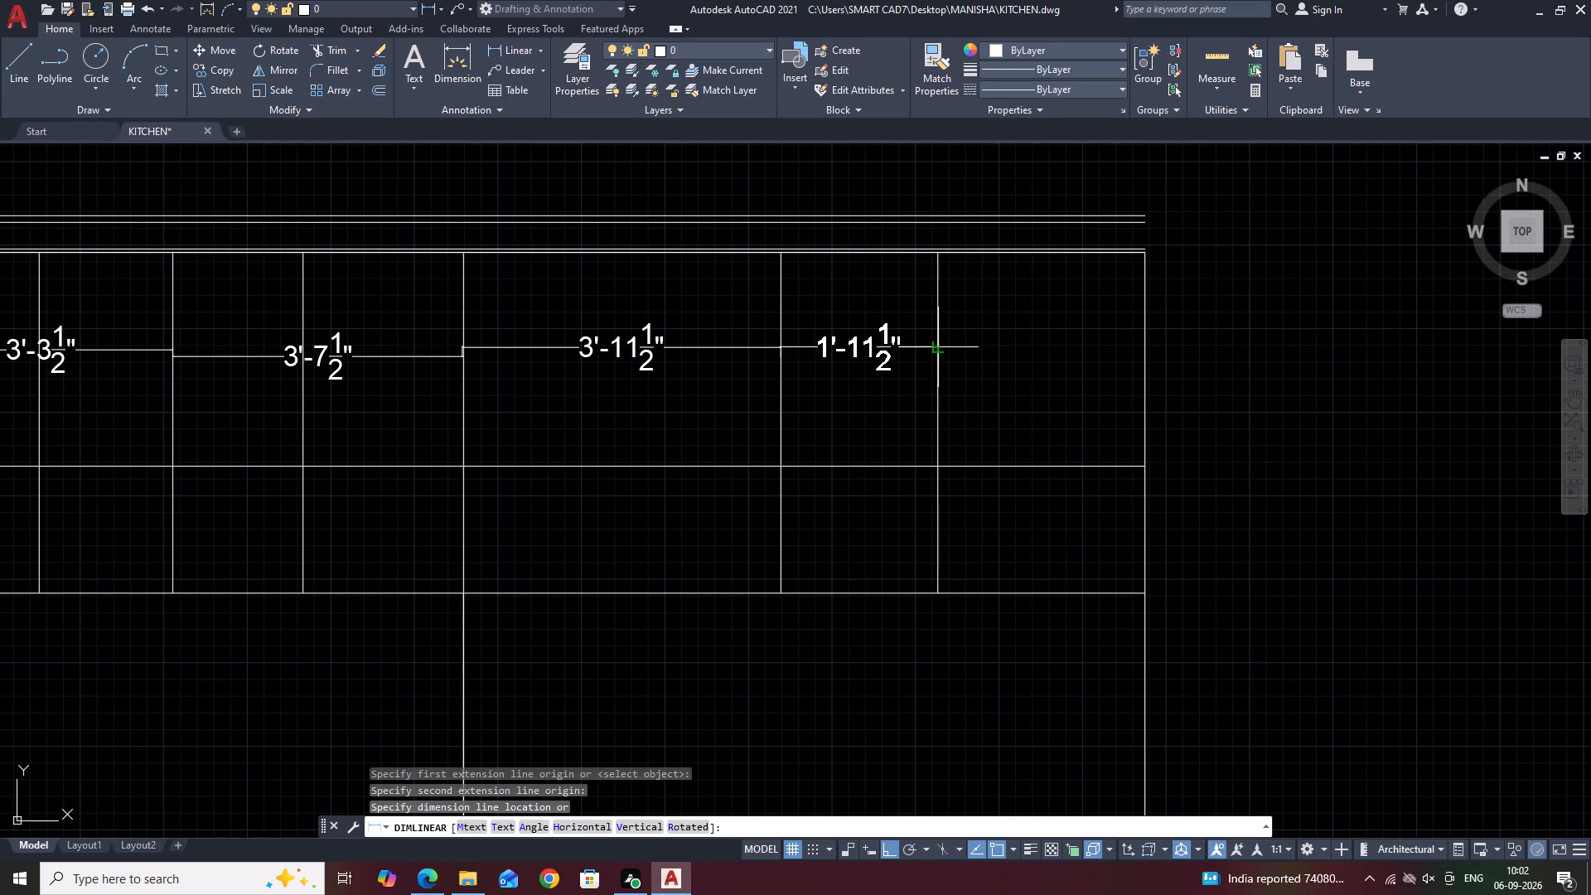
click(924, 348)
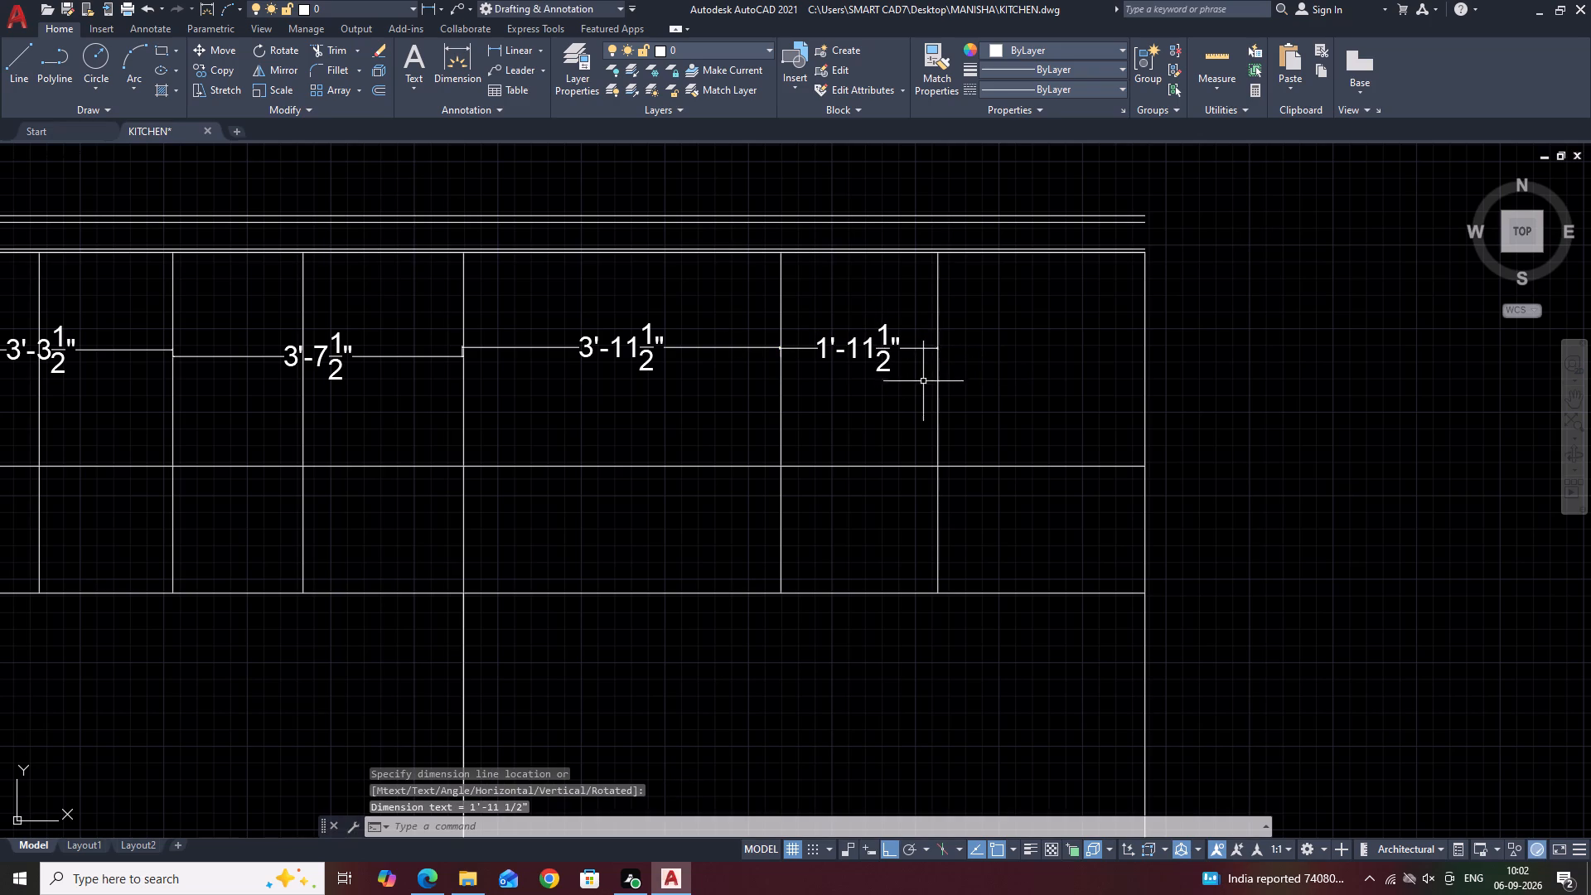
Add a linear dimension of 1'11.34" from the central division into the adjacent top-row compartment, below its full-width dimension.
middle_drag(1013, 368, 1196, 327)
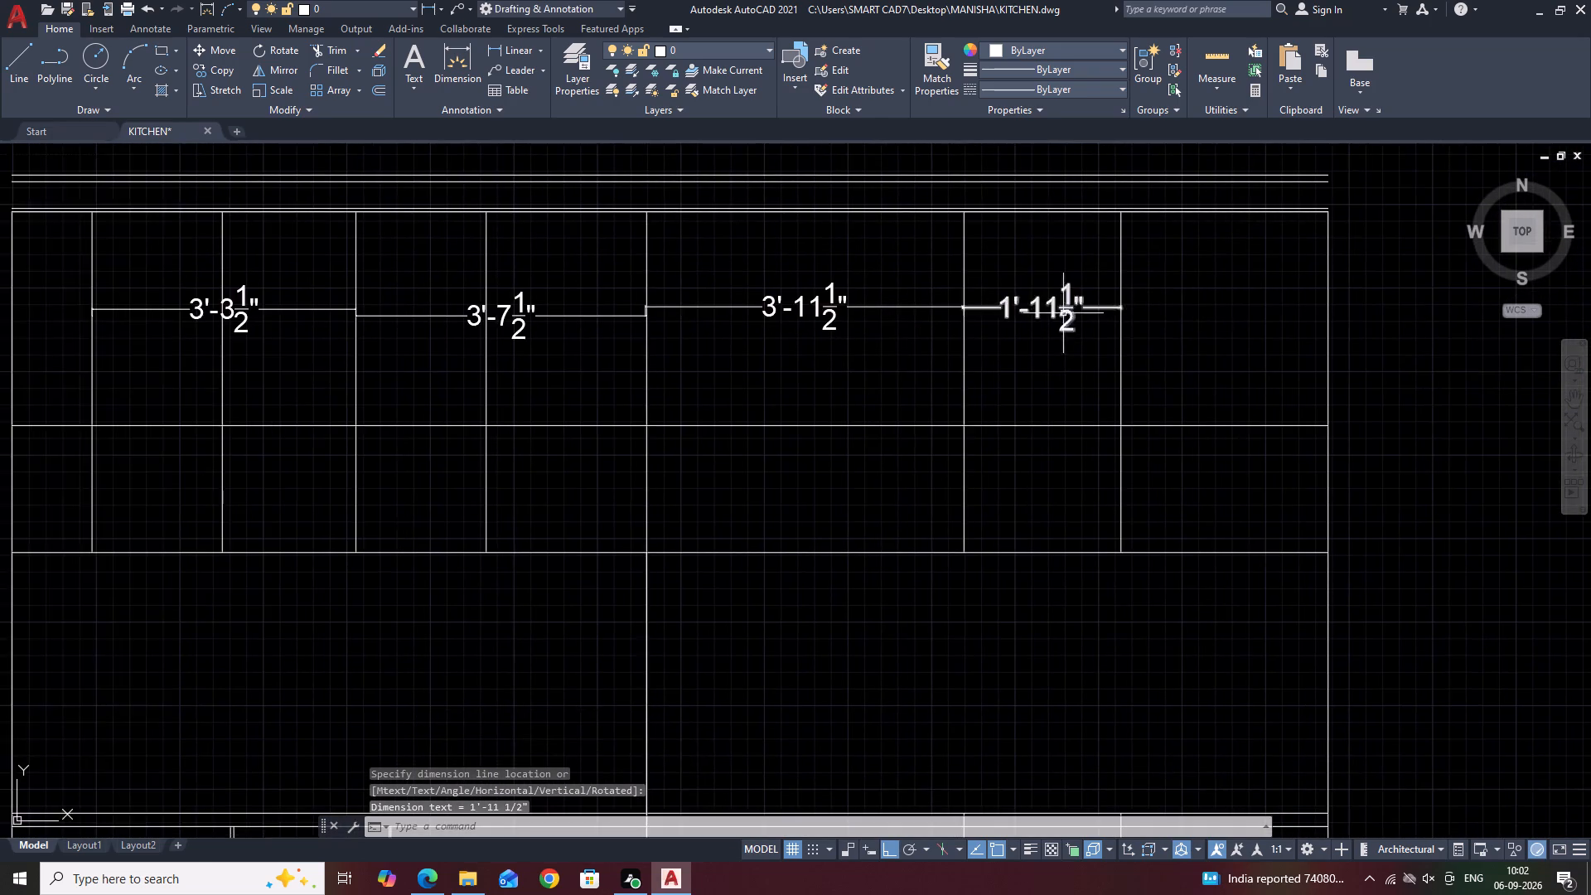
scroll(1062, 313, down, 2)
middle_drag(1158, 318, 1158, 362)
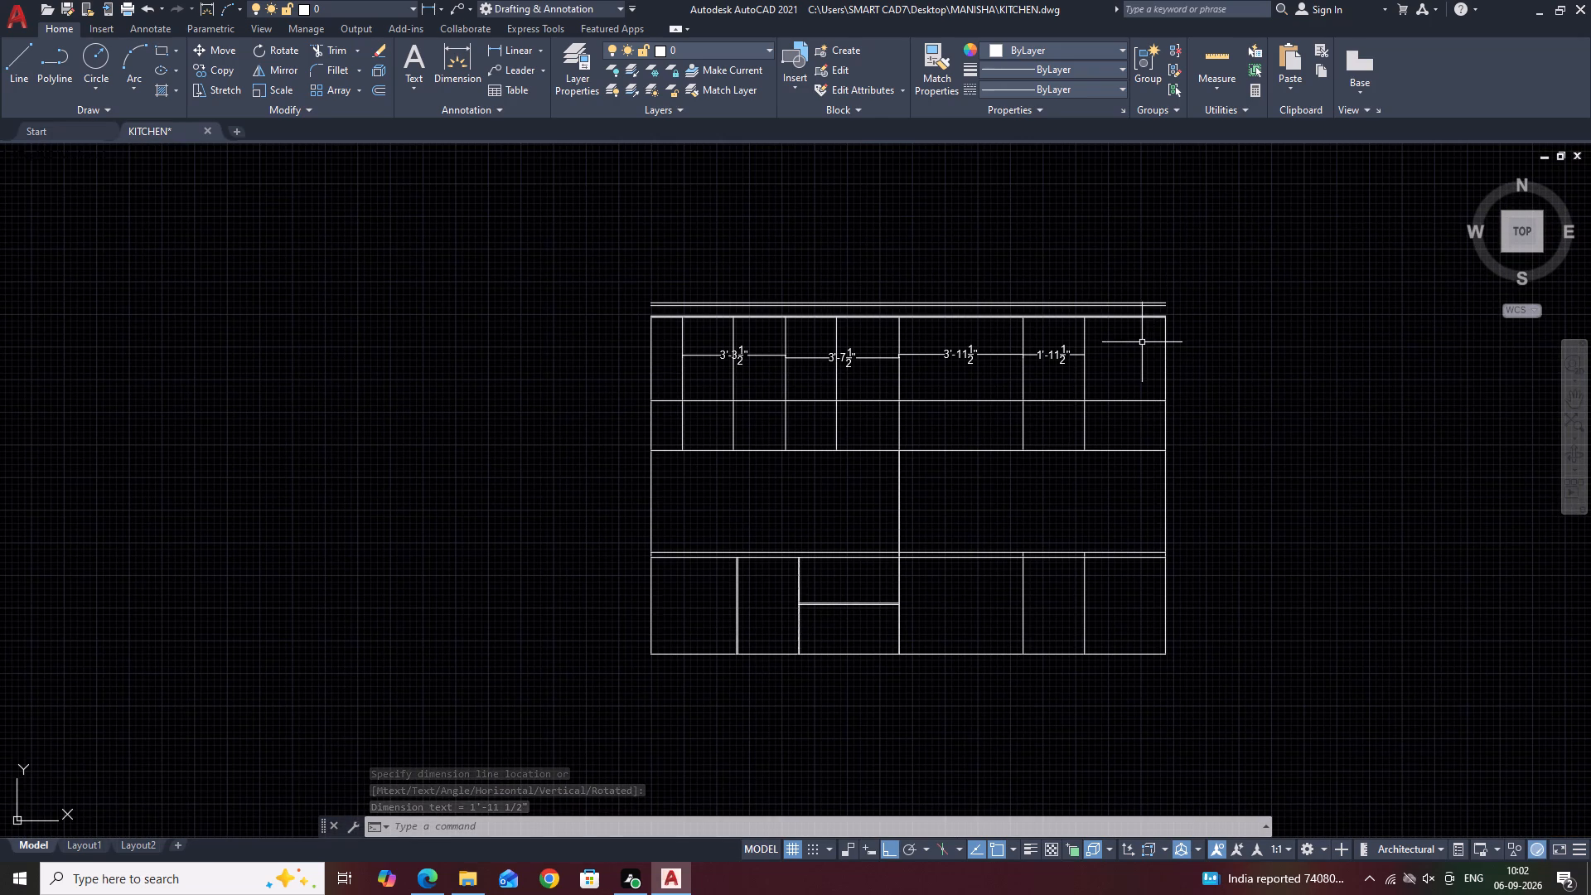
click(516, 50)
scroll(891, 371, up, 1)
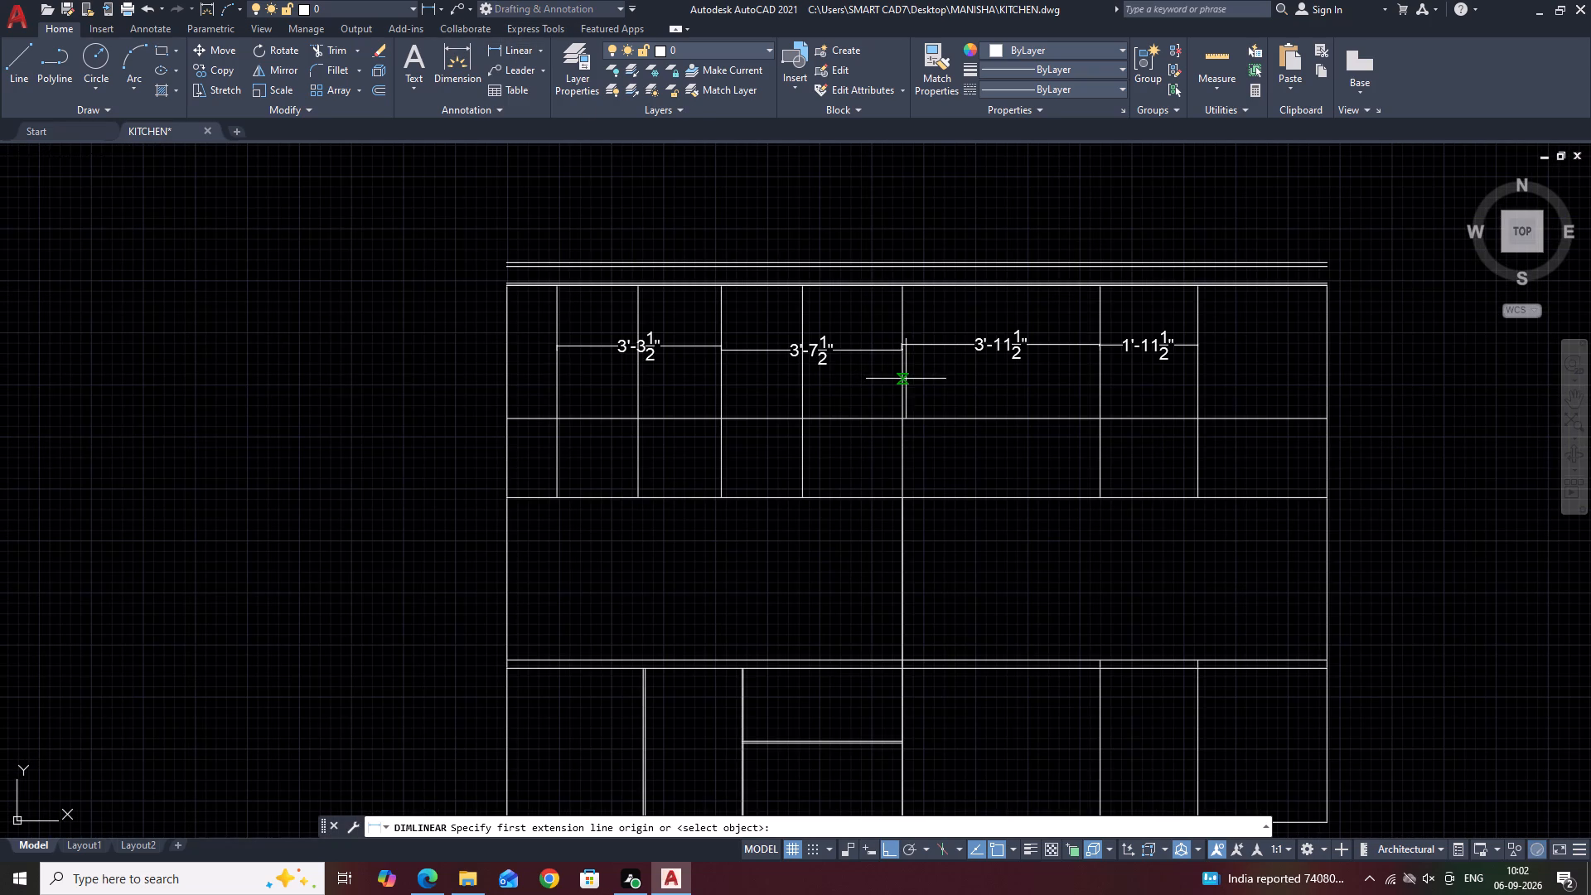
click(902, 380)
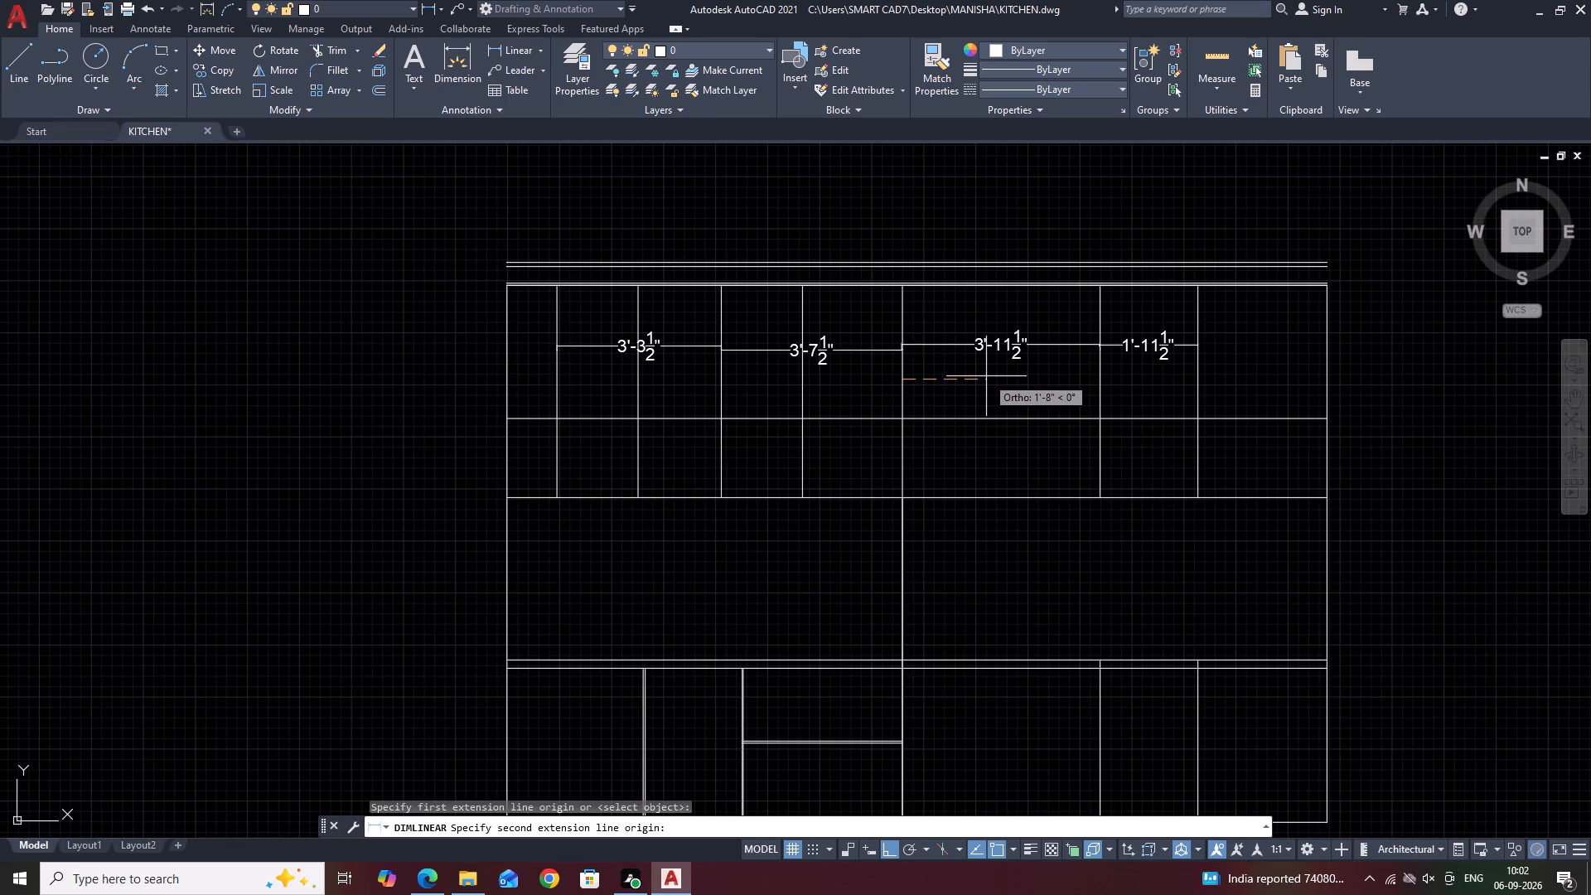
text(1')
text(11)
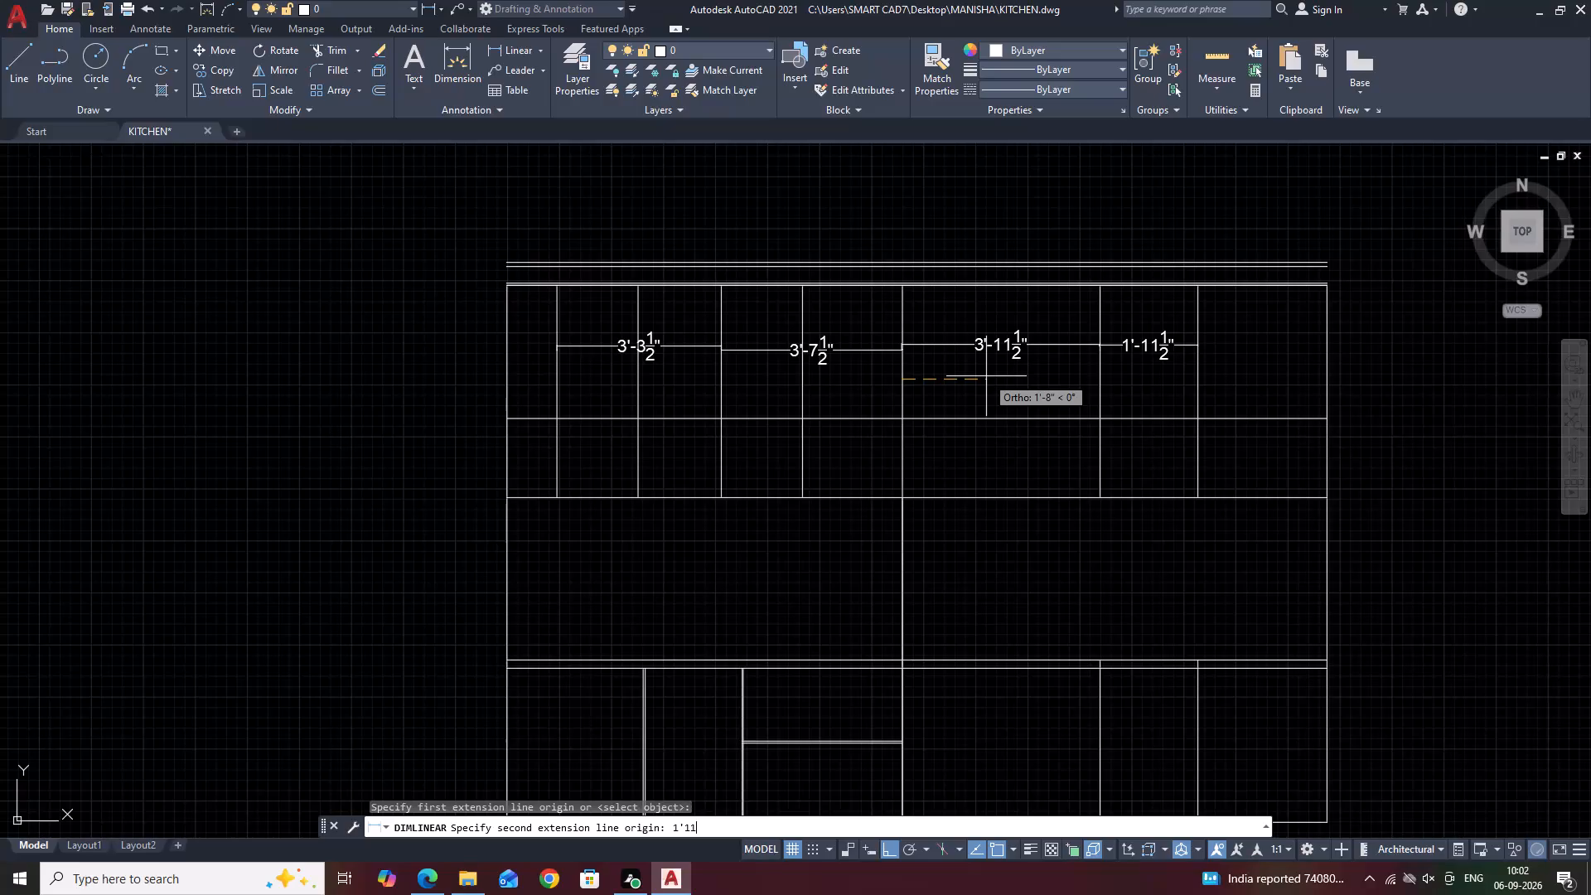
key(3)
key(BackSpace)
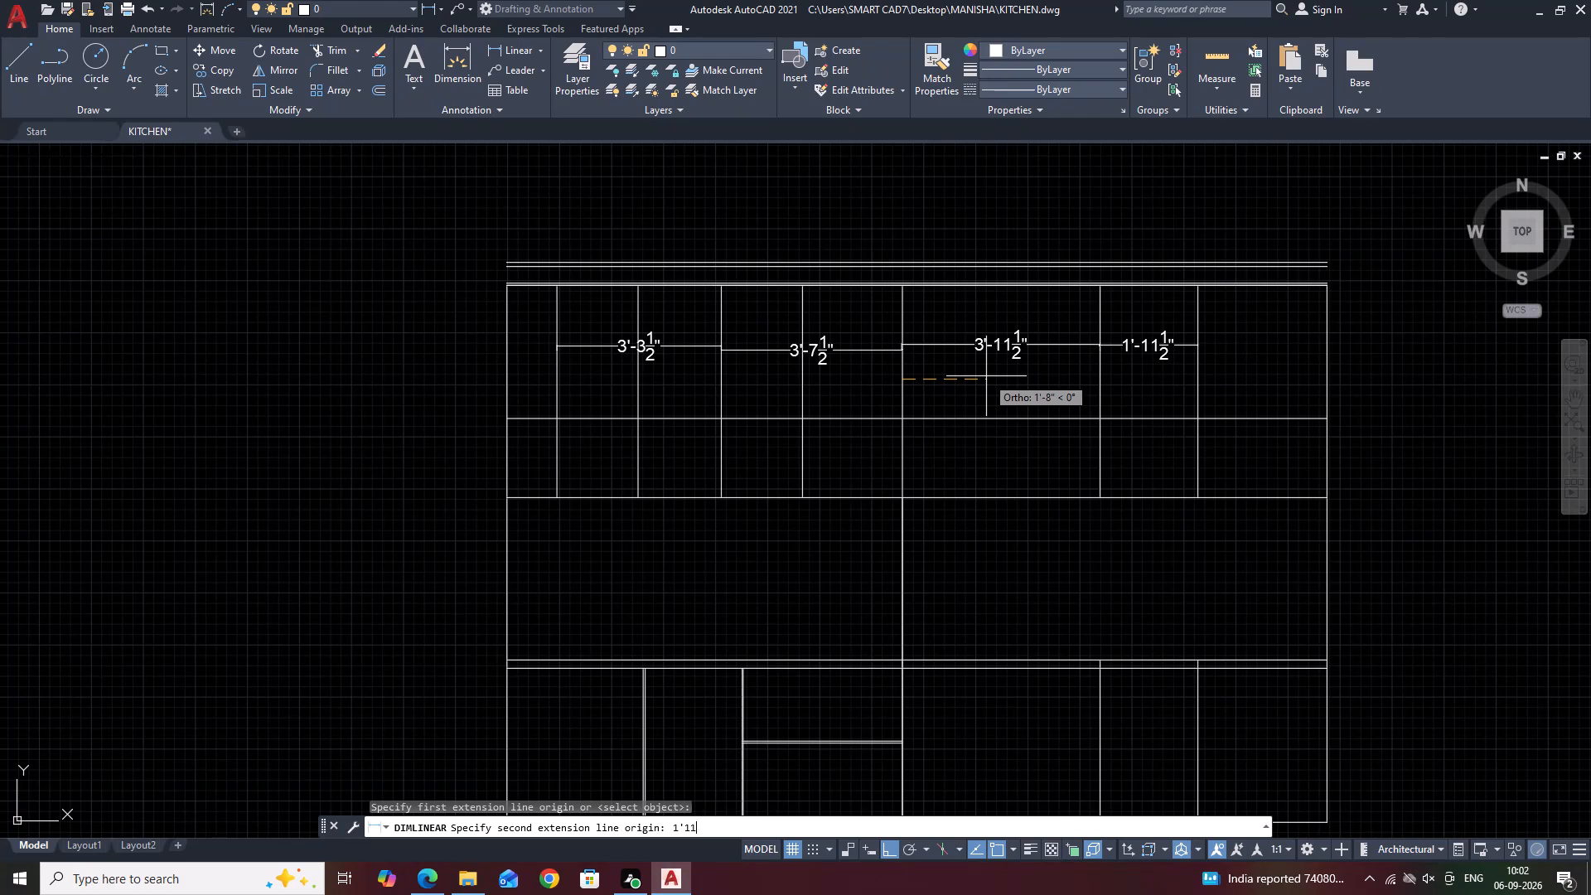
text(.34)
key(Return)
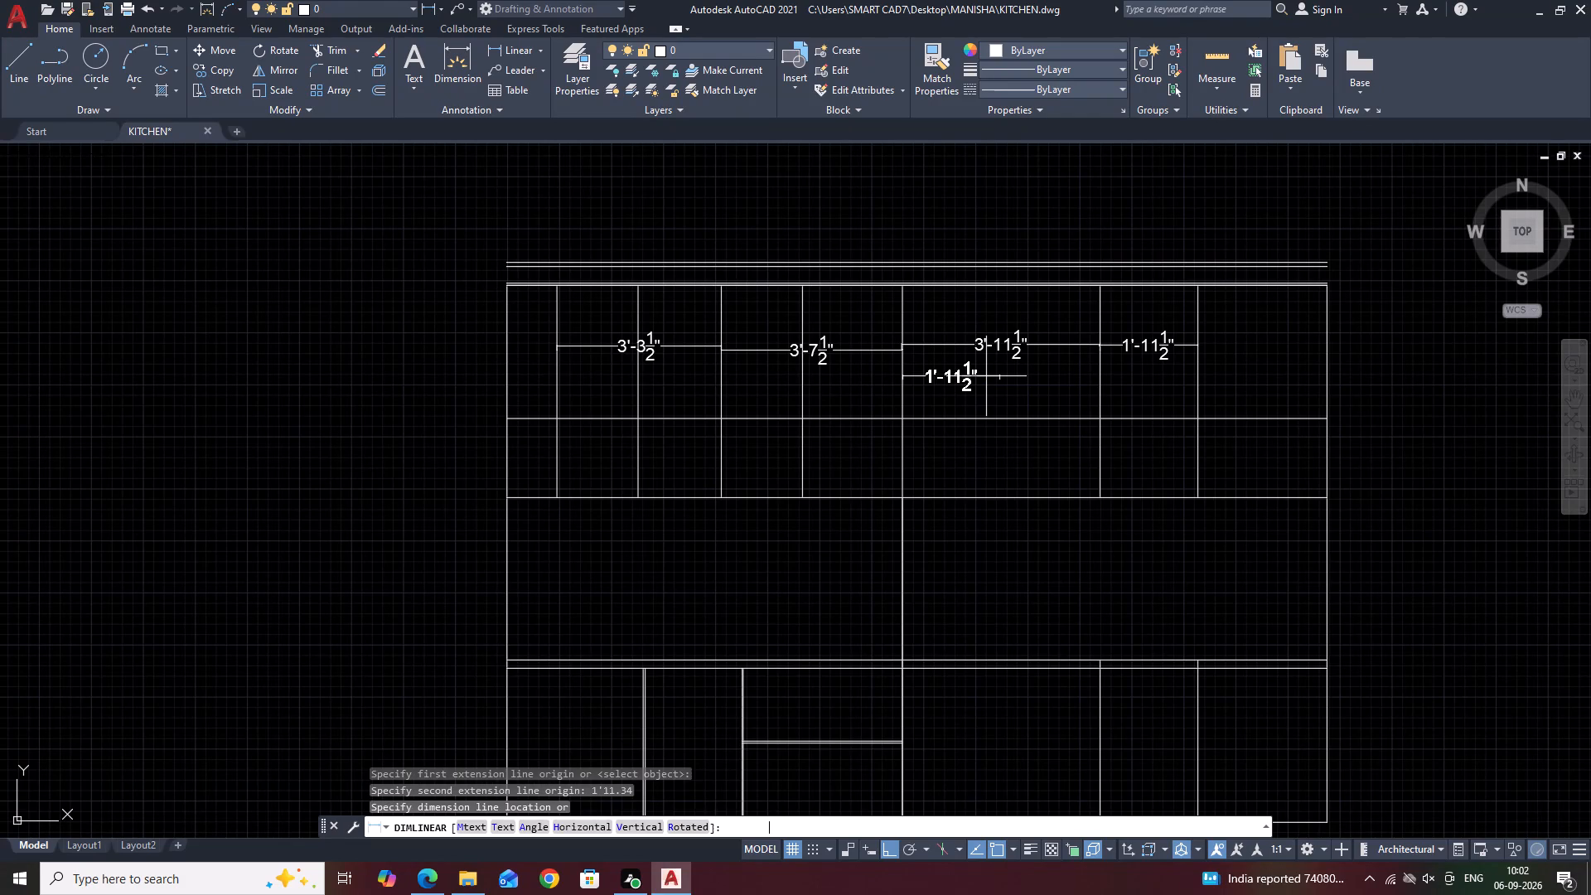
scroll(1003, 387, up, 2)
click(999, 401)
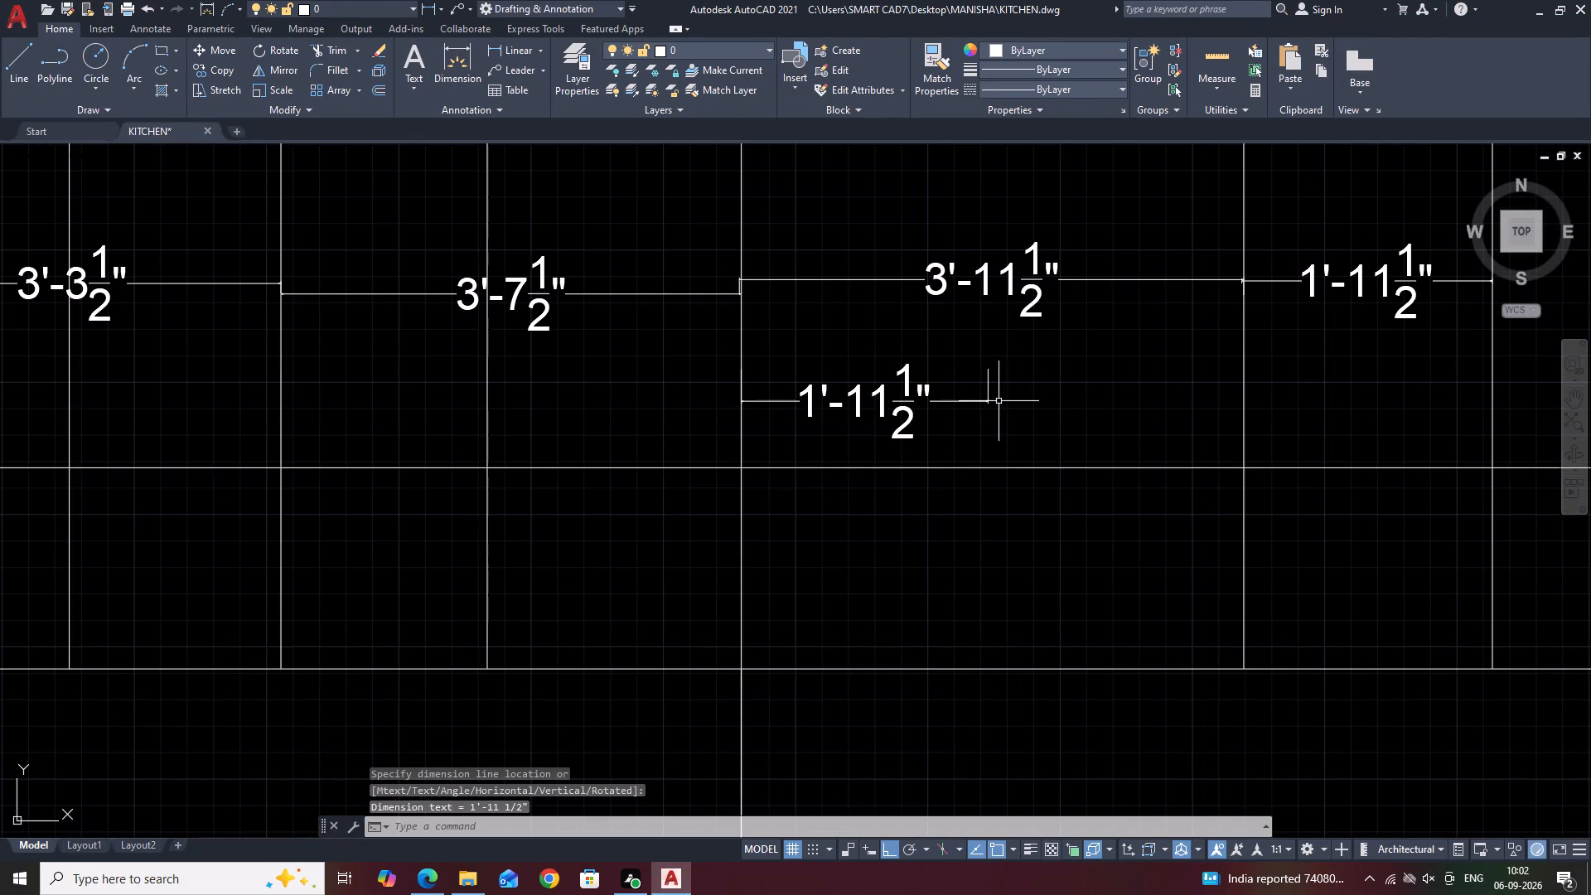
Draw a vertical line at the end of the new dimension, spanning from the top row's upper edge to the outline's bottom edge.
middle_drag(1081, 410, 889, 416)
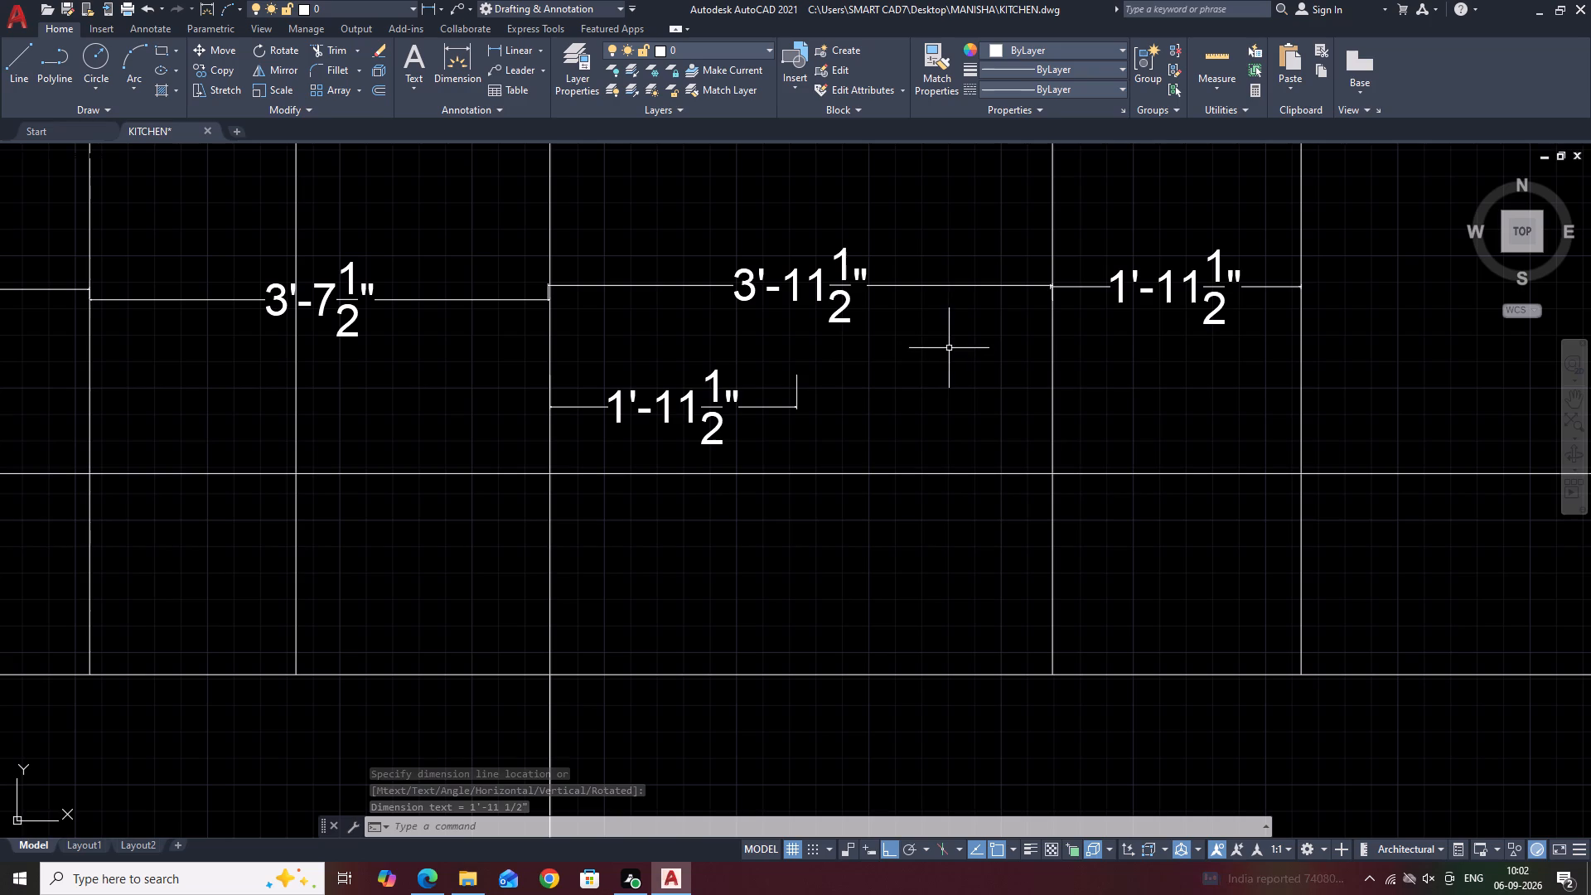
key(l)
key(space)
scroll(912, 363, down, 1)
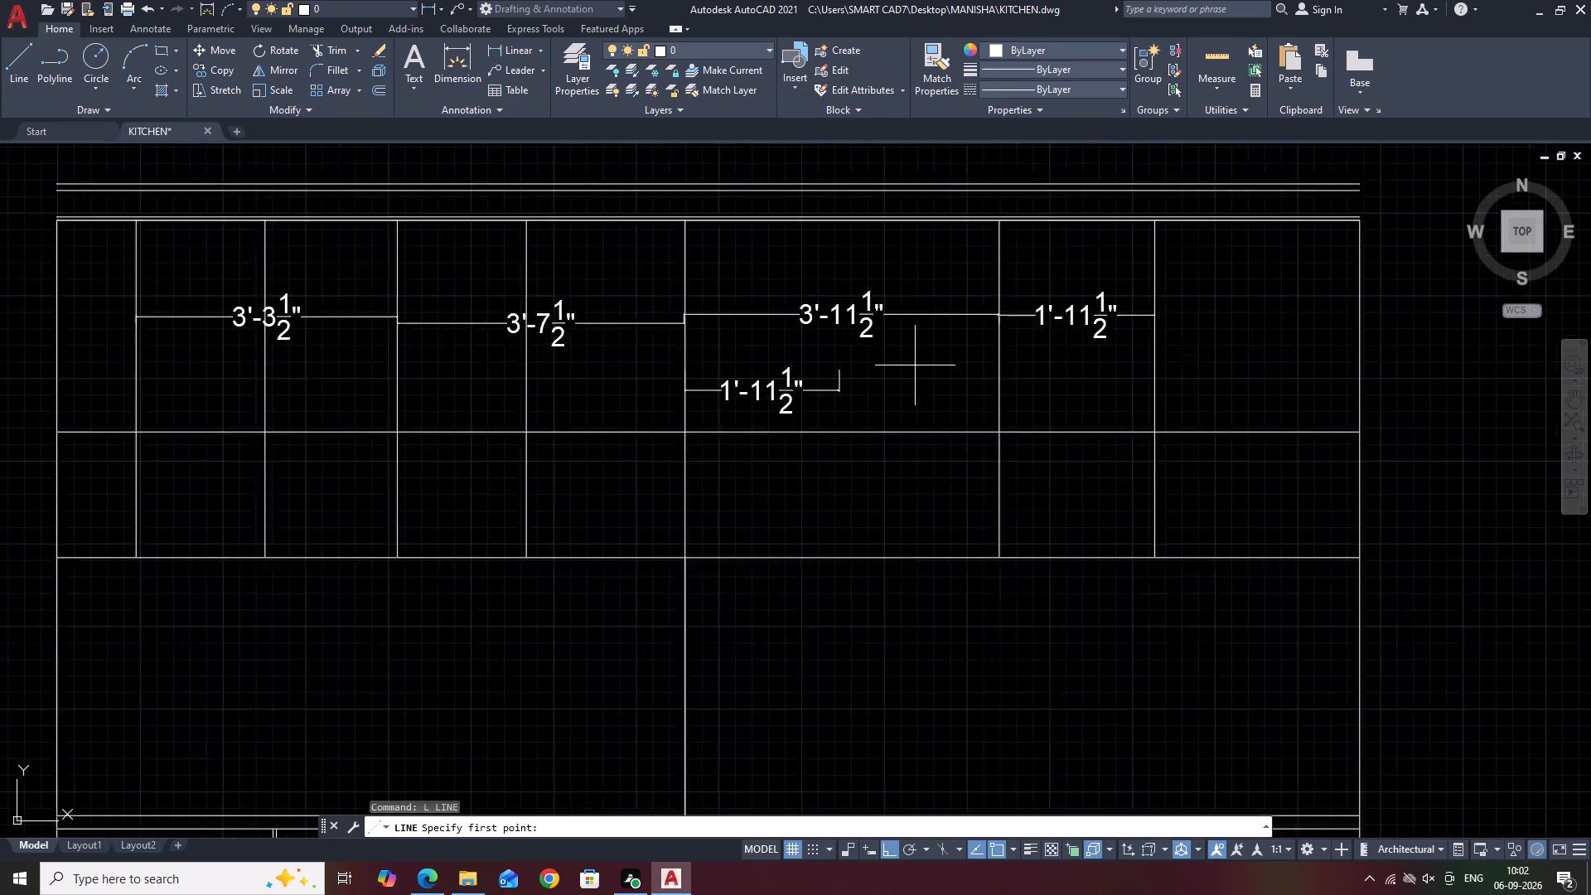
scroll(915, 365, down, 1)
click(871, 365)
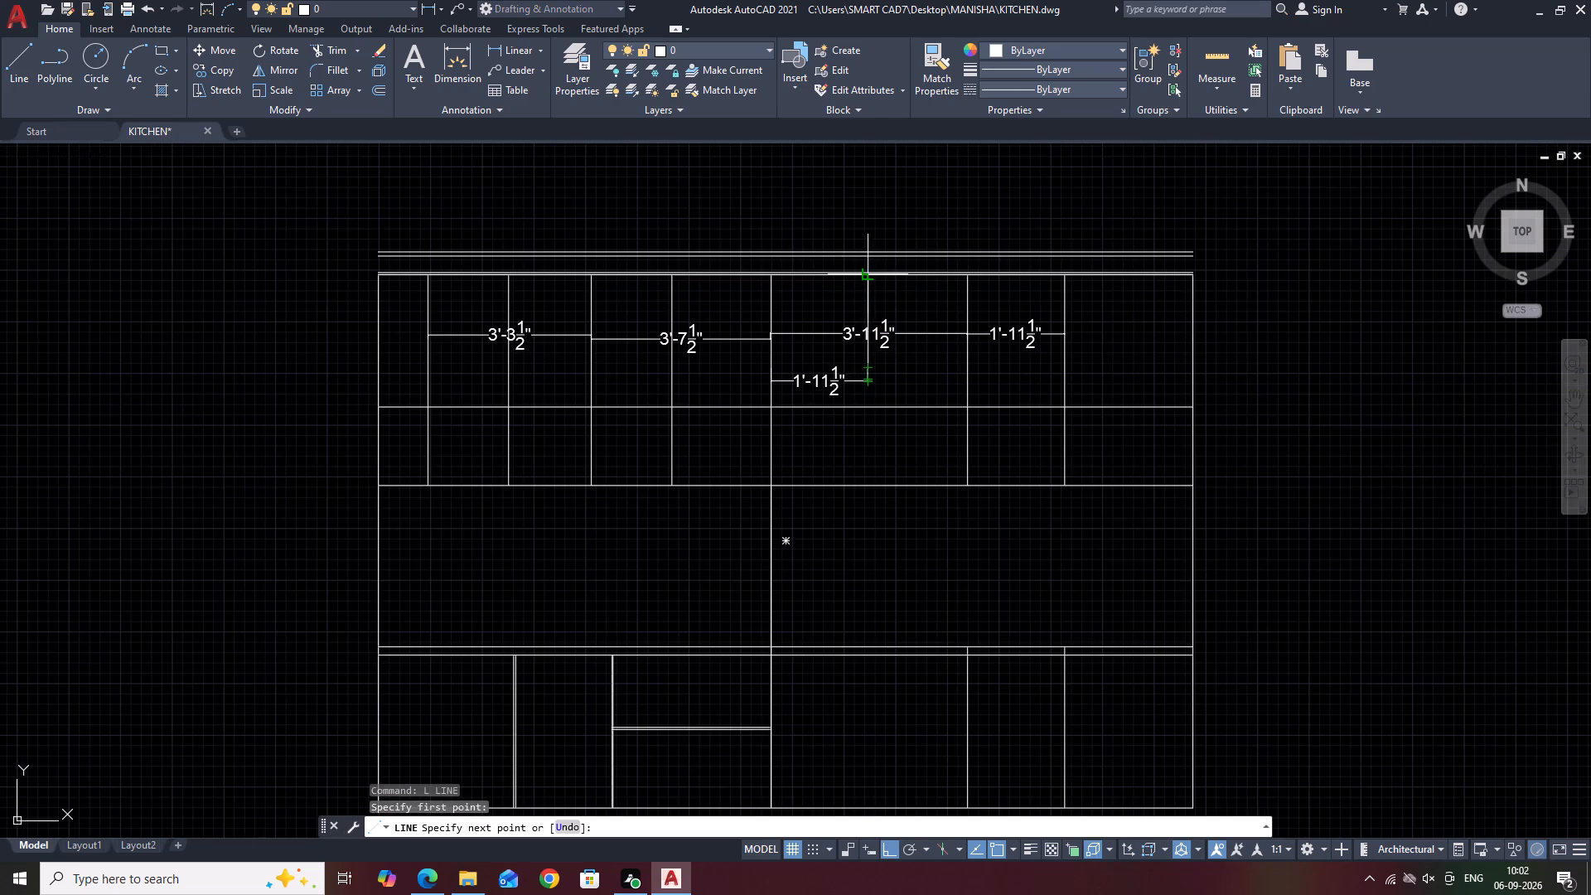
click(865, 275)
scroll(884, 433, down, 3)
scroll(883, 549, up, 1)
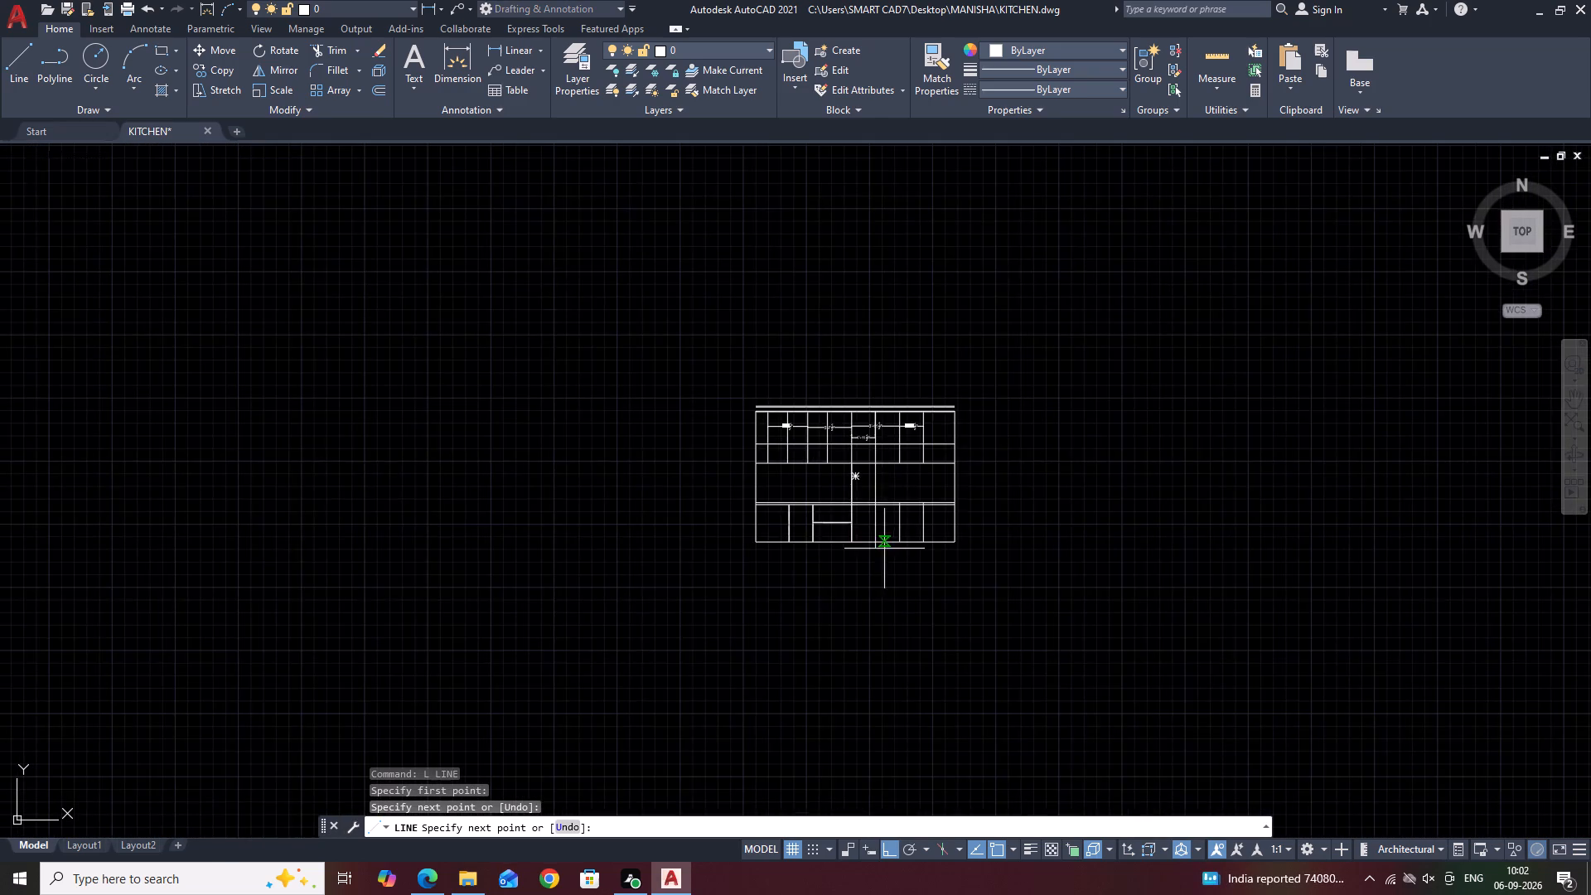
click(872, 544)
key(Escape)
Trim the two horizontal countertop lines between the central division and the new vertical line.
middle_drag(887, 485, 899, 521)
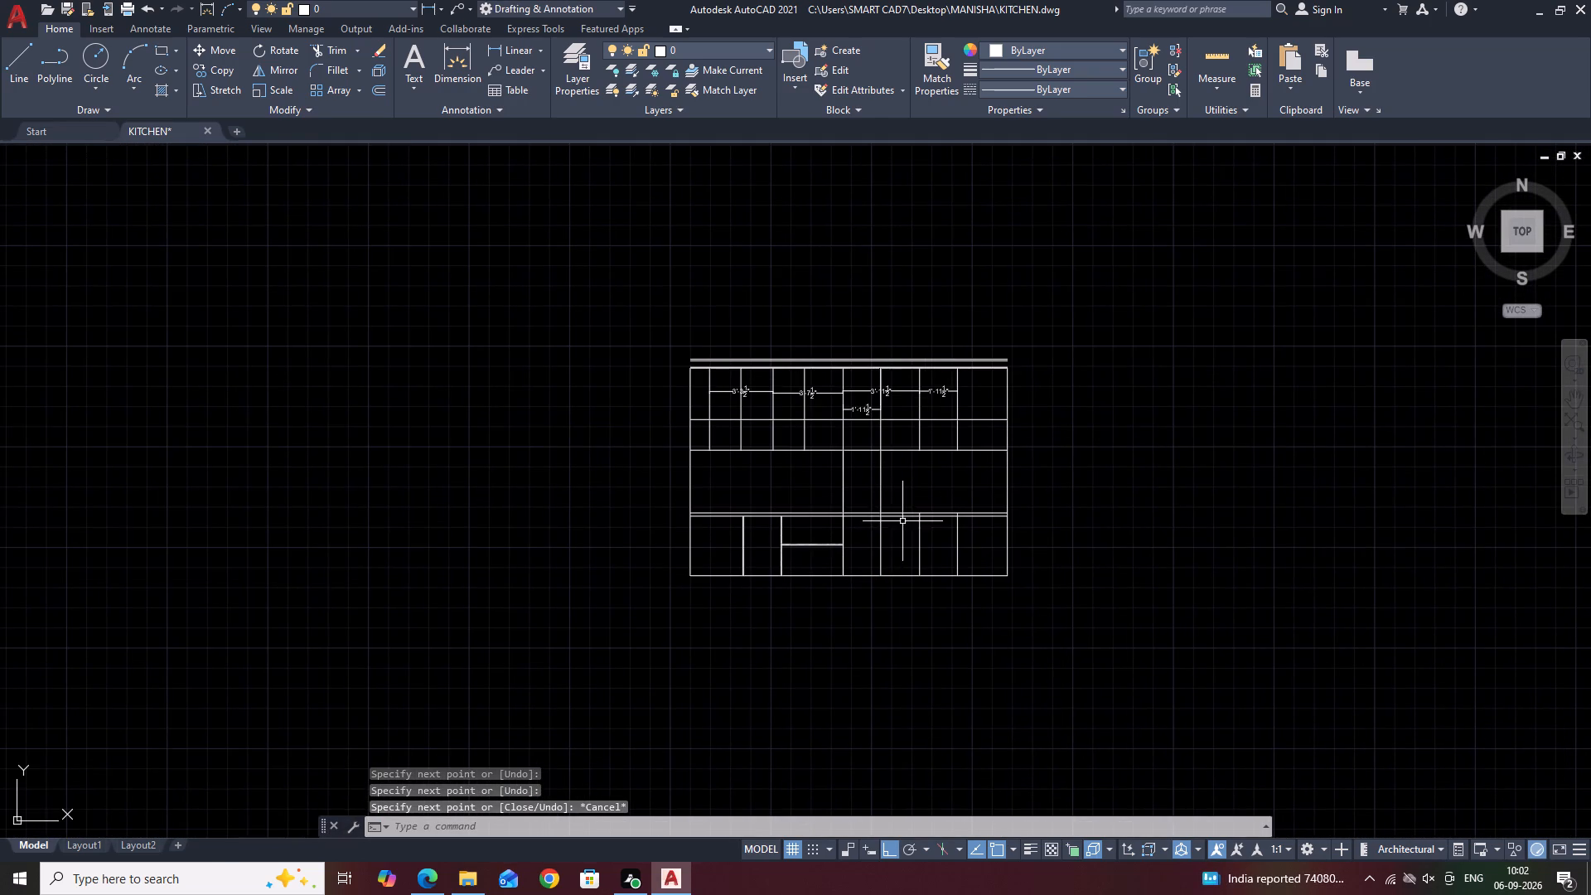
scroll(886, 466, up, 3)
middle_drag(866, 461, 953, 476)
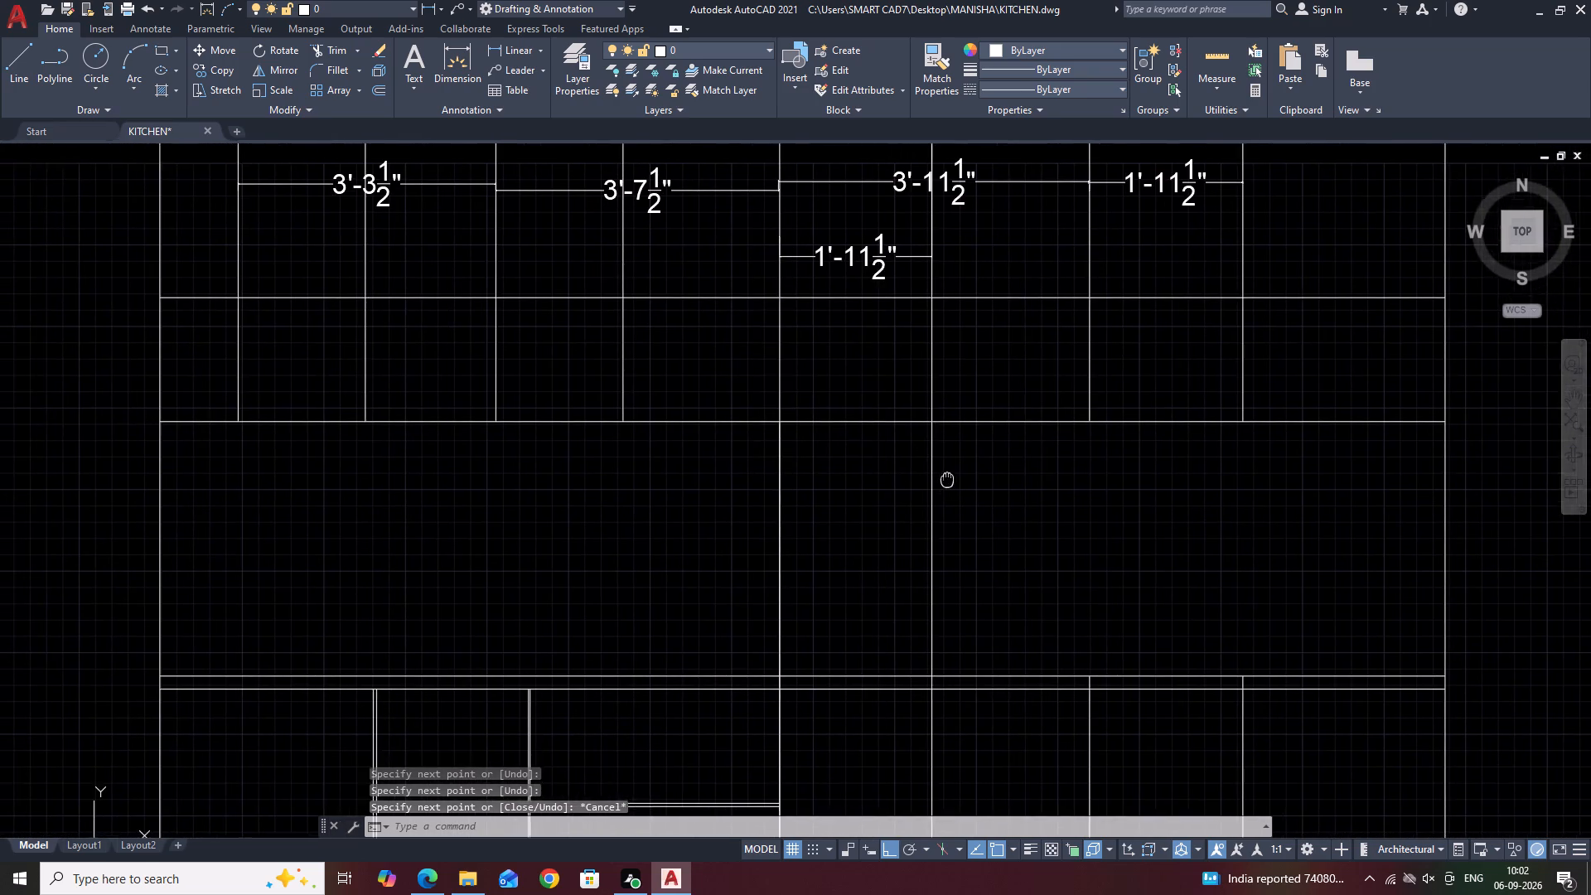
middle_drag(953, 476, 974, 466)
middle_drag(920, 589, 1018, 470)
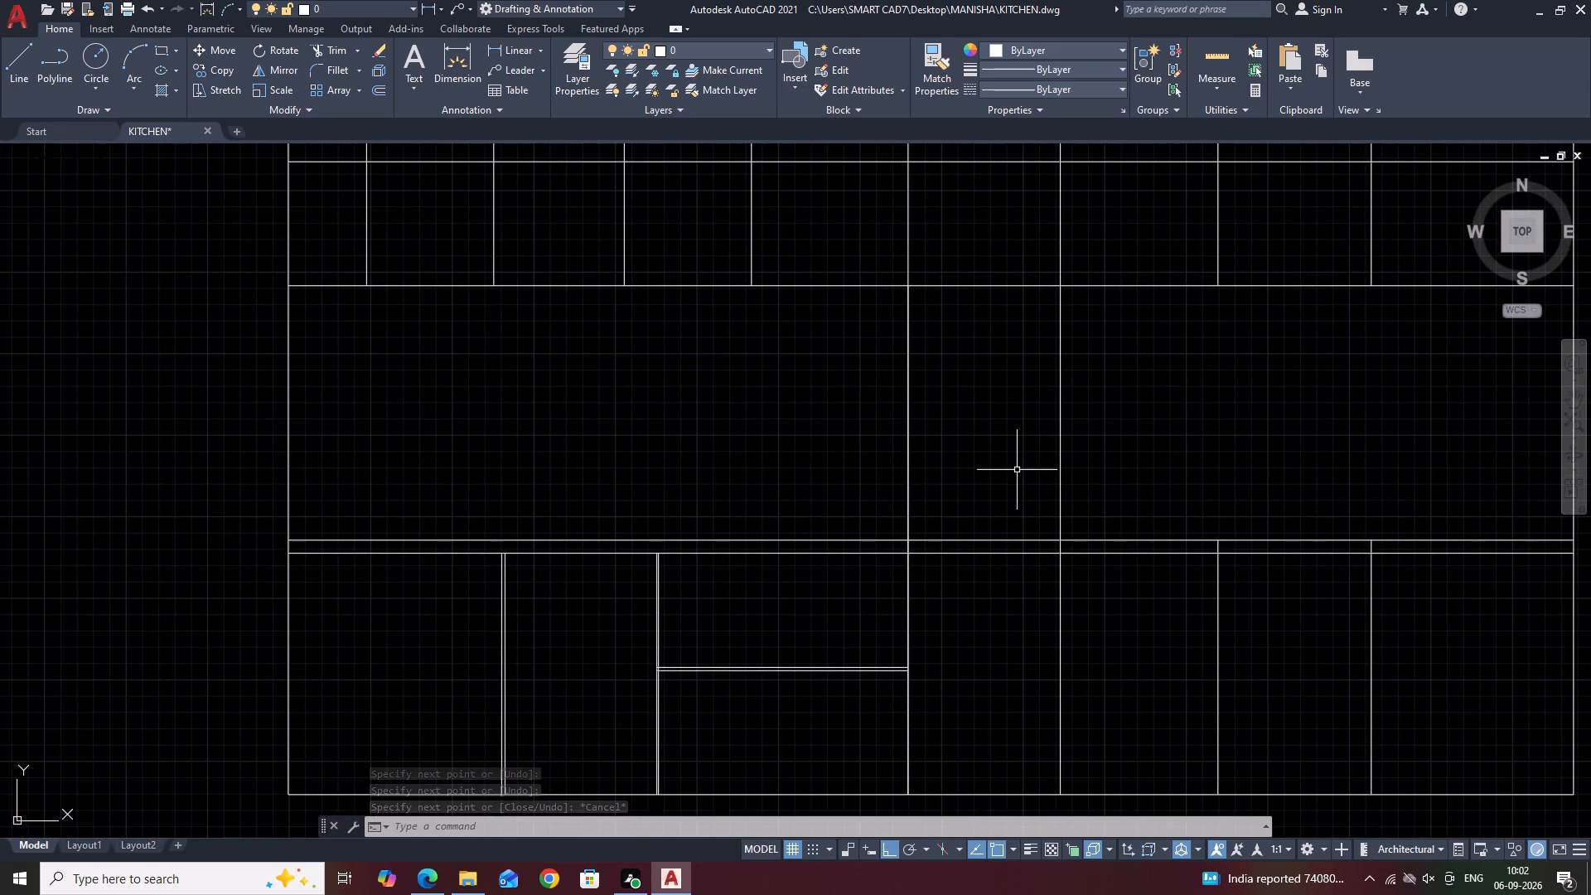
text(TR)
key(space)
click(986, 492)
click(955, 628)
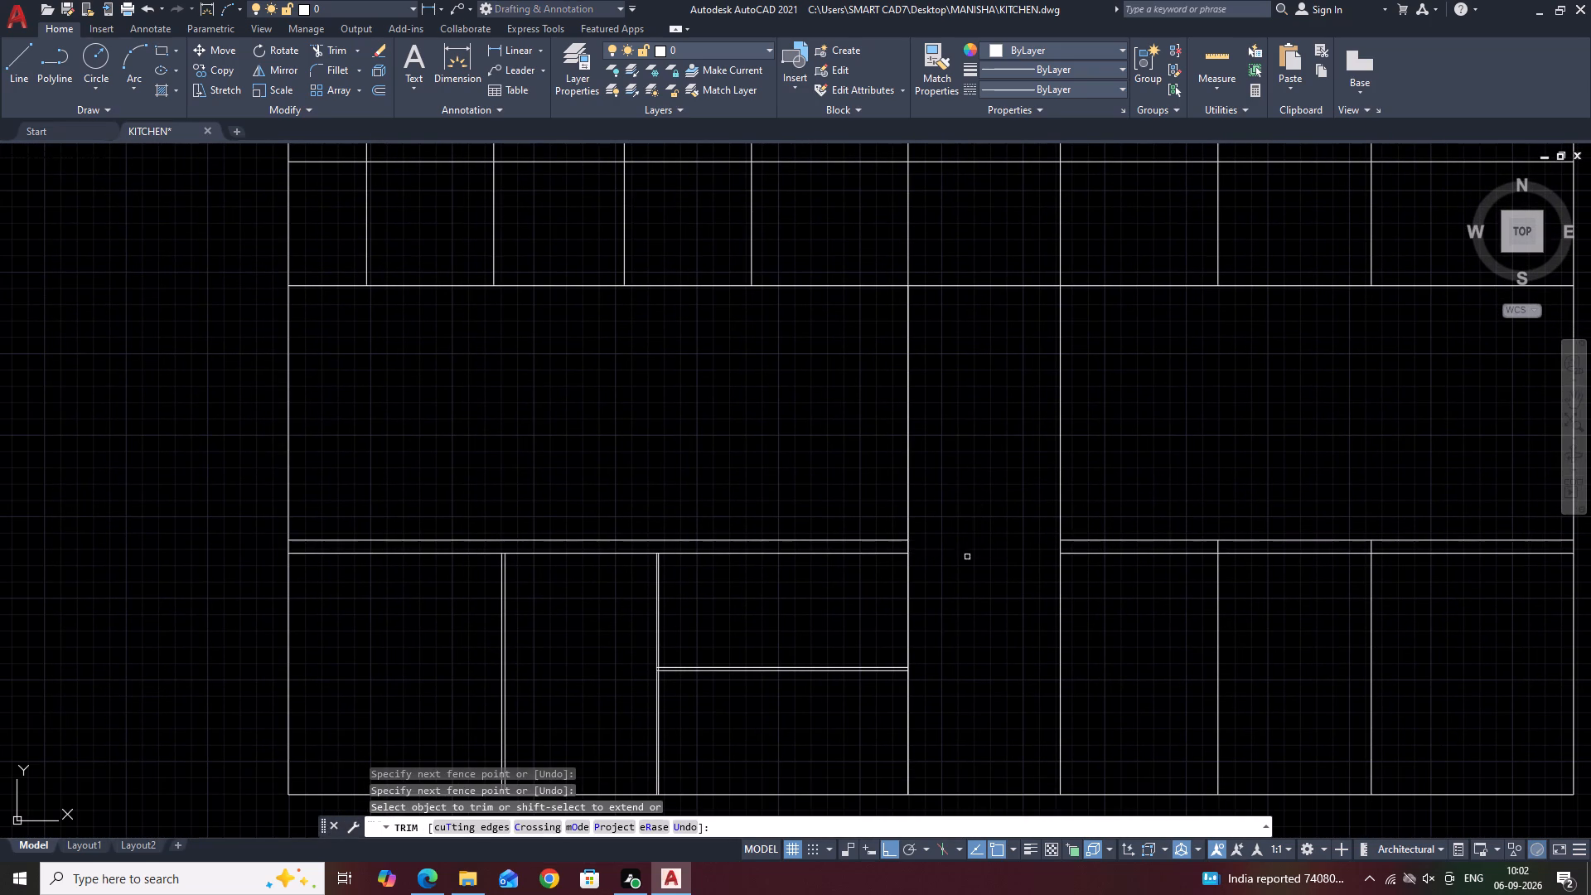
scroll(970, 531, down, 3)
middle_drag(1238, 563, 1052, 543)
key(Escape)
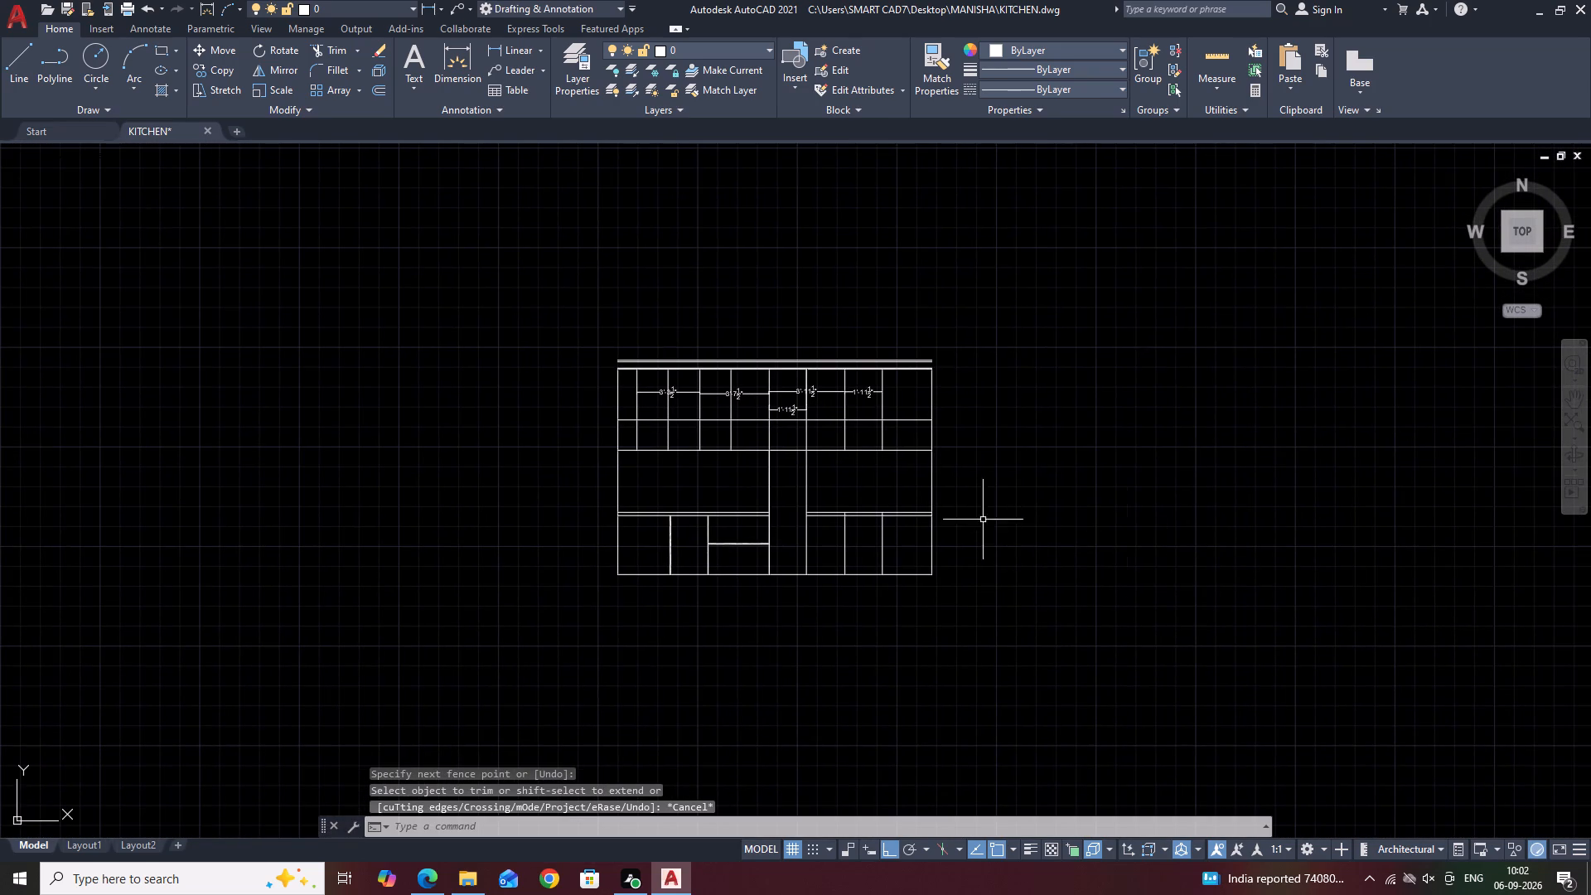
Erase the two countertop lines and the two lowest-row vertical divisions to the right of the new vertical line.
scroll(838, 525, up, 2)
click(928, 445)
click(899, 508)
key(Delete)
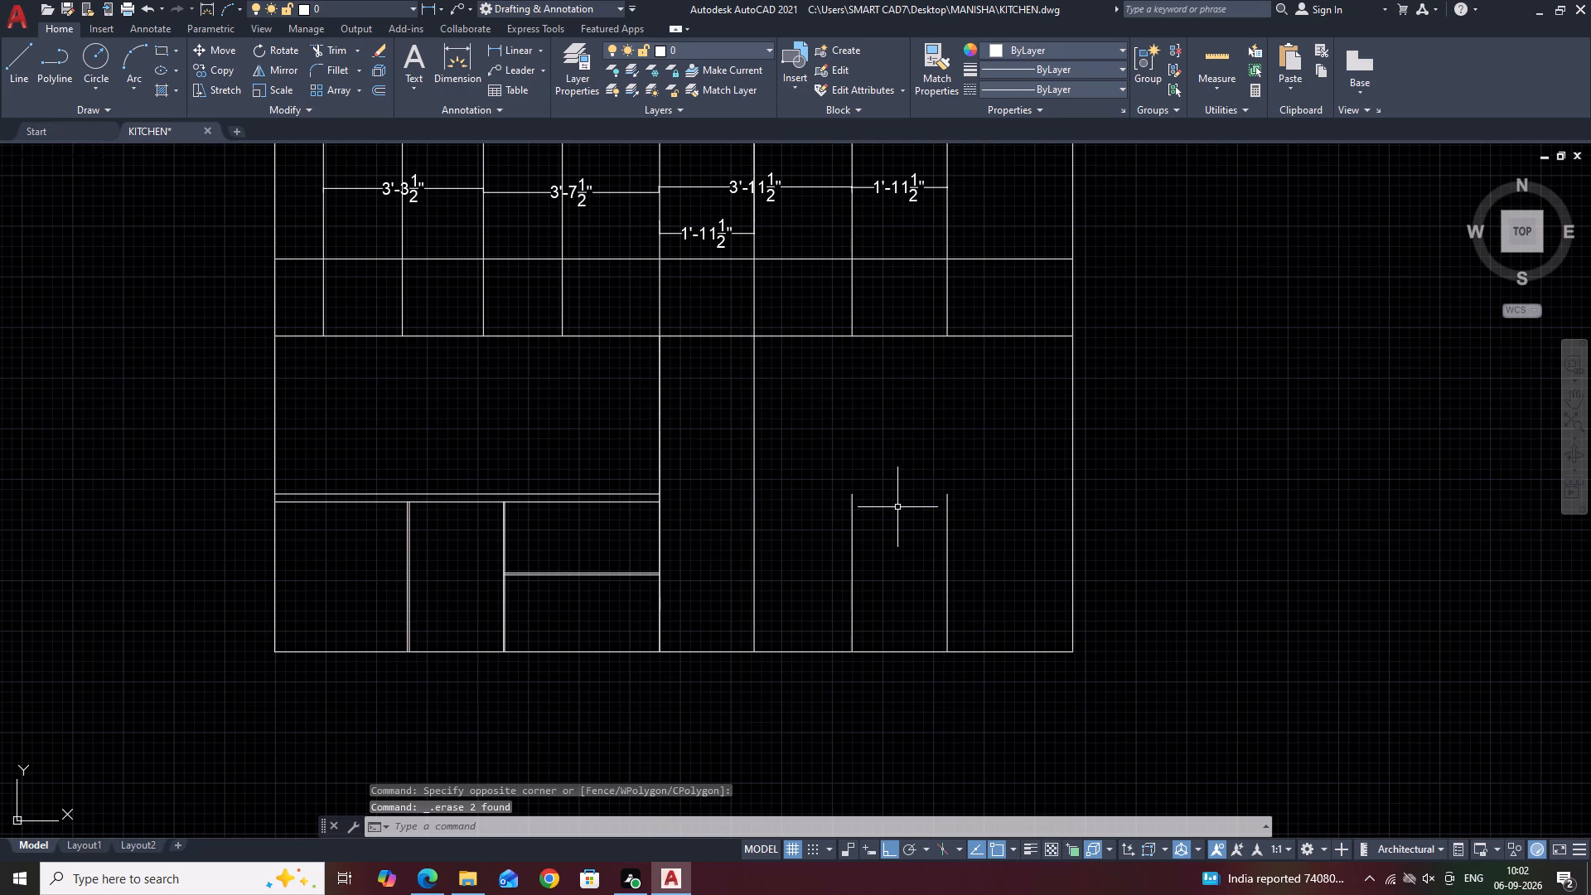
scroll(907, 570, up, 2)
click(1092, 453)
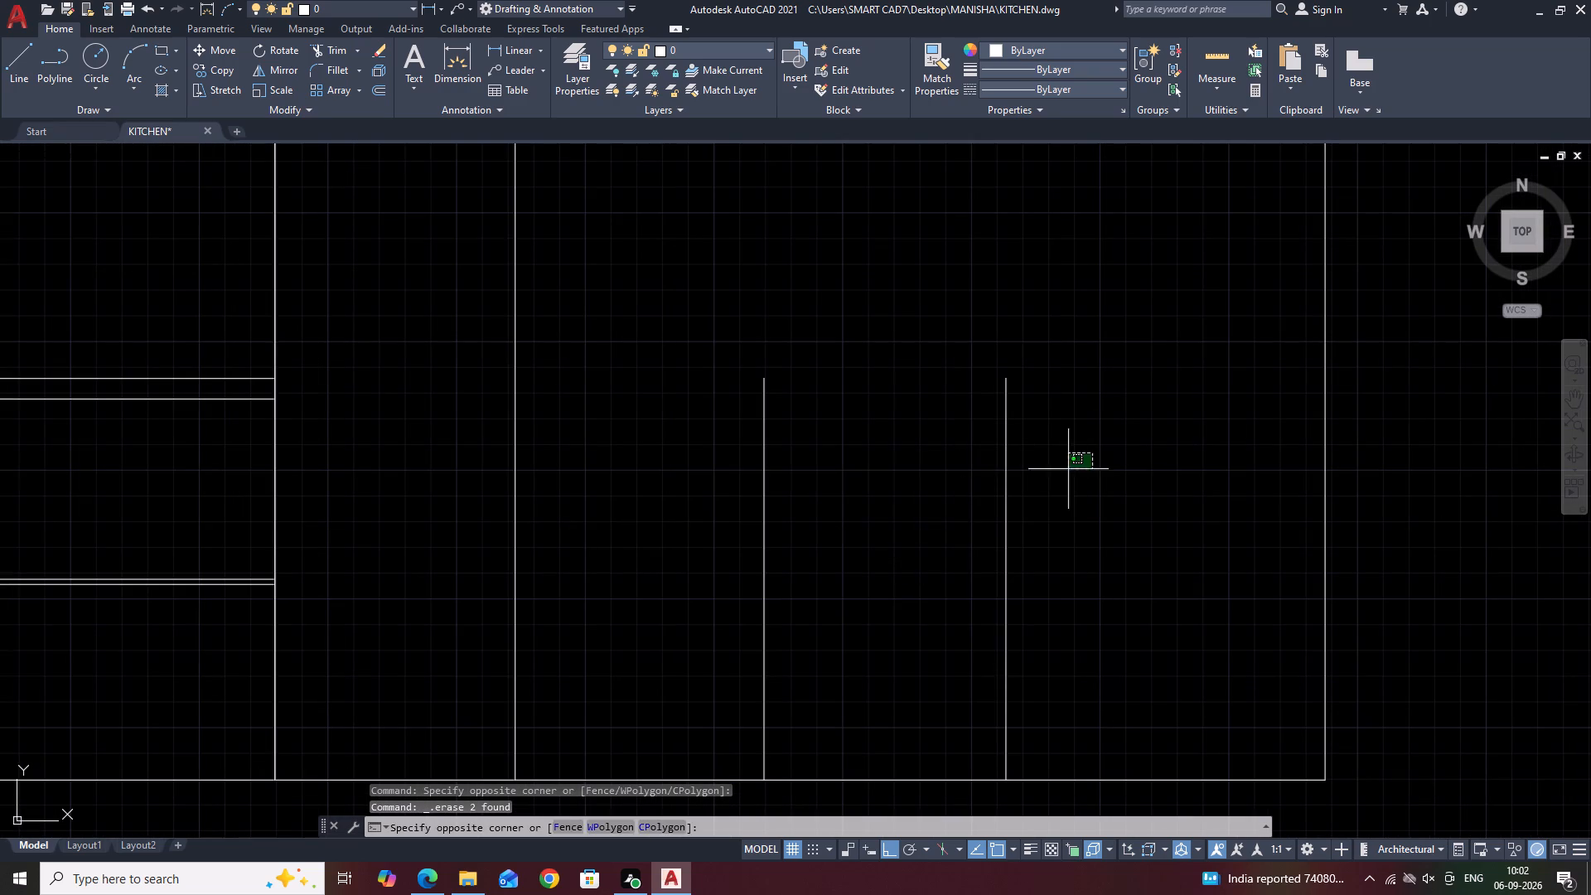
click(618, 516)
key(Delete)
Erase the overlapping vertical line along the central division below the upper cabinet rows.
scroll(874, 528, down, 4)
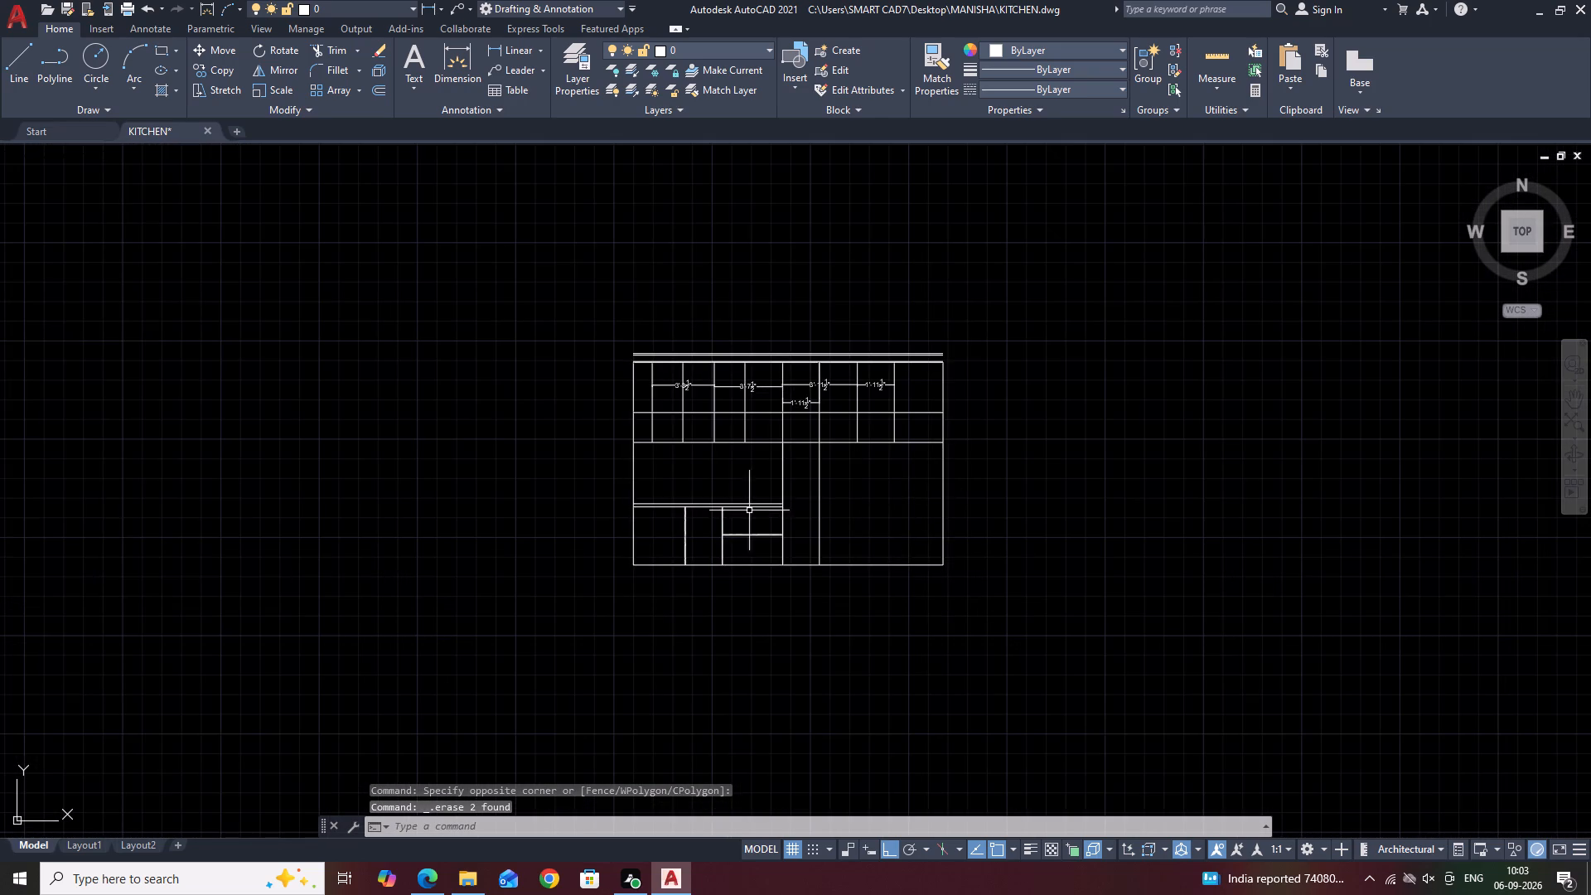
middle_drag(709, 503, 868, 506)
scroll(955, 475, up, 1)
click(921, 409)
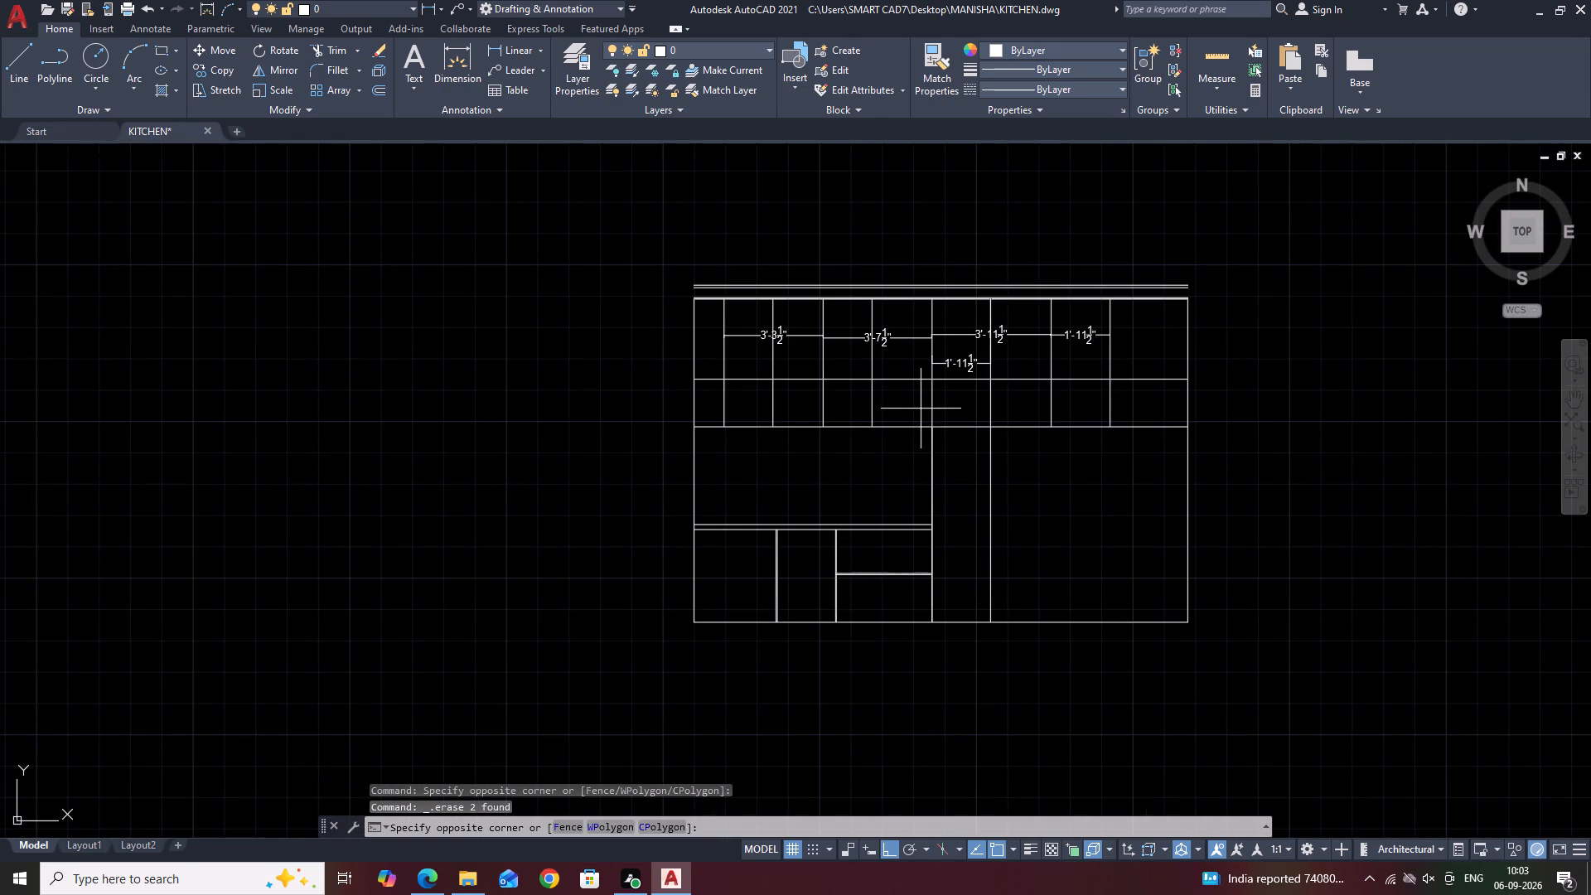
click(932, 632)
key(Delete)
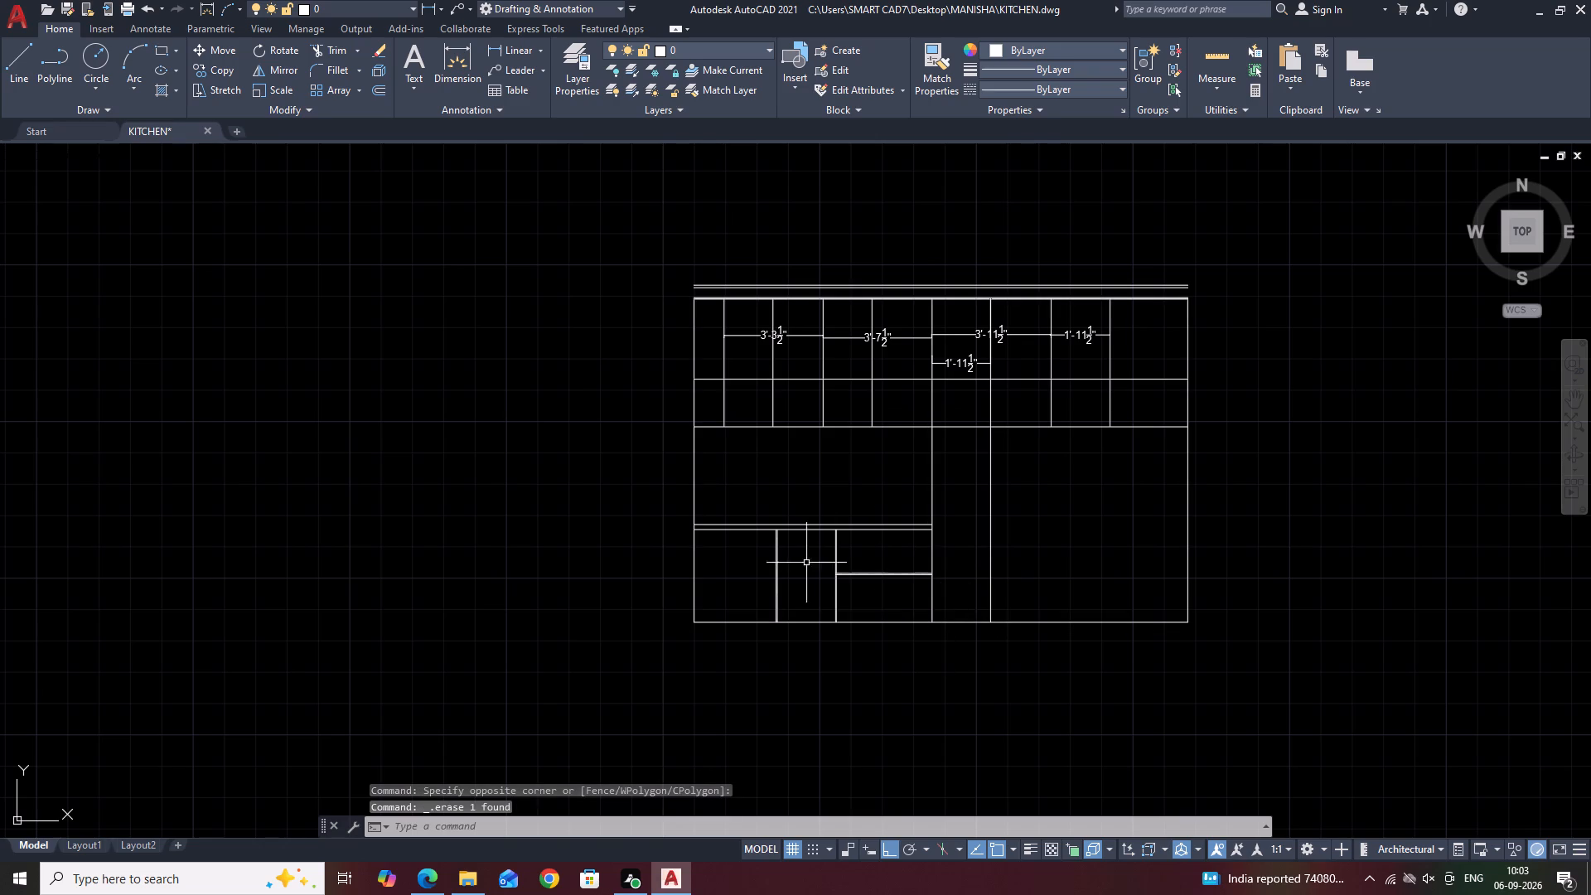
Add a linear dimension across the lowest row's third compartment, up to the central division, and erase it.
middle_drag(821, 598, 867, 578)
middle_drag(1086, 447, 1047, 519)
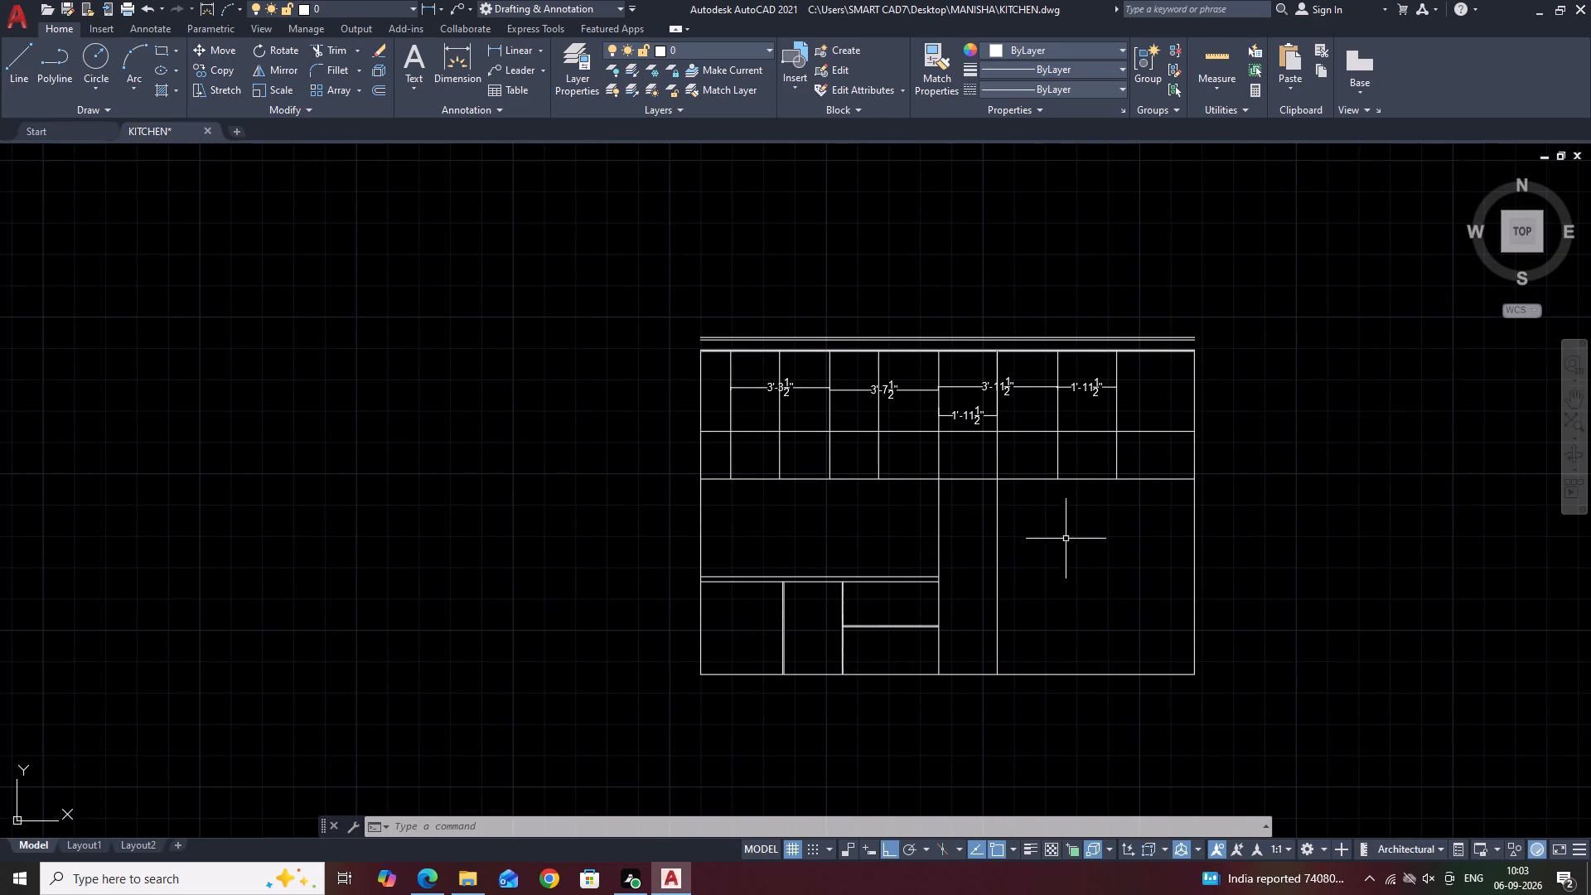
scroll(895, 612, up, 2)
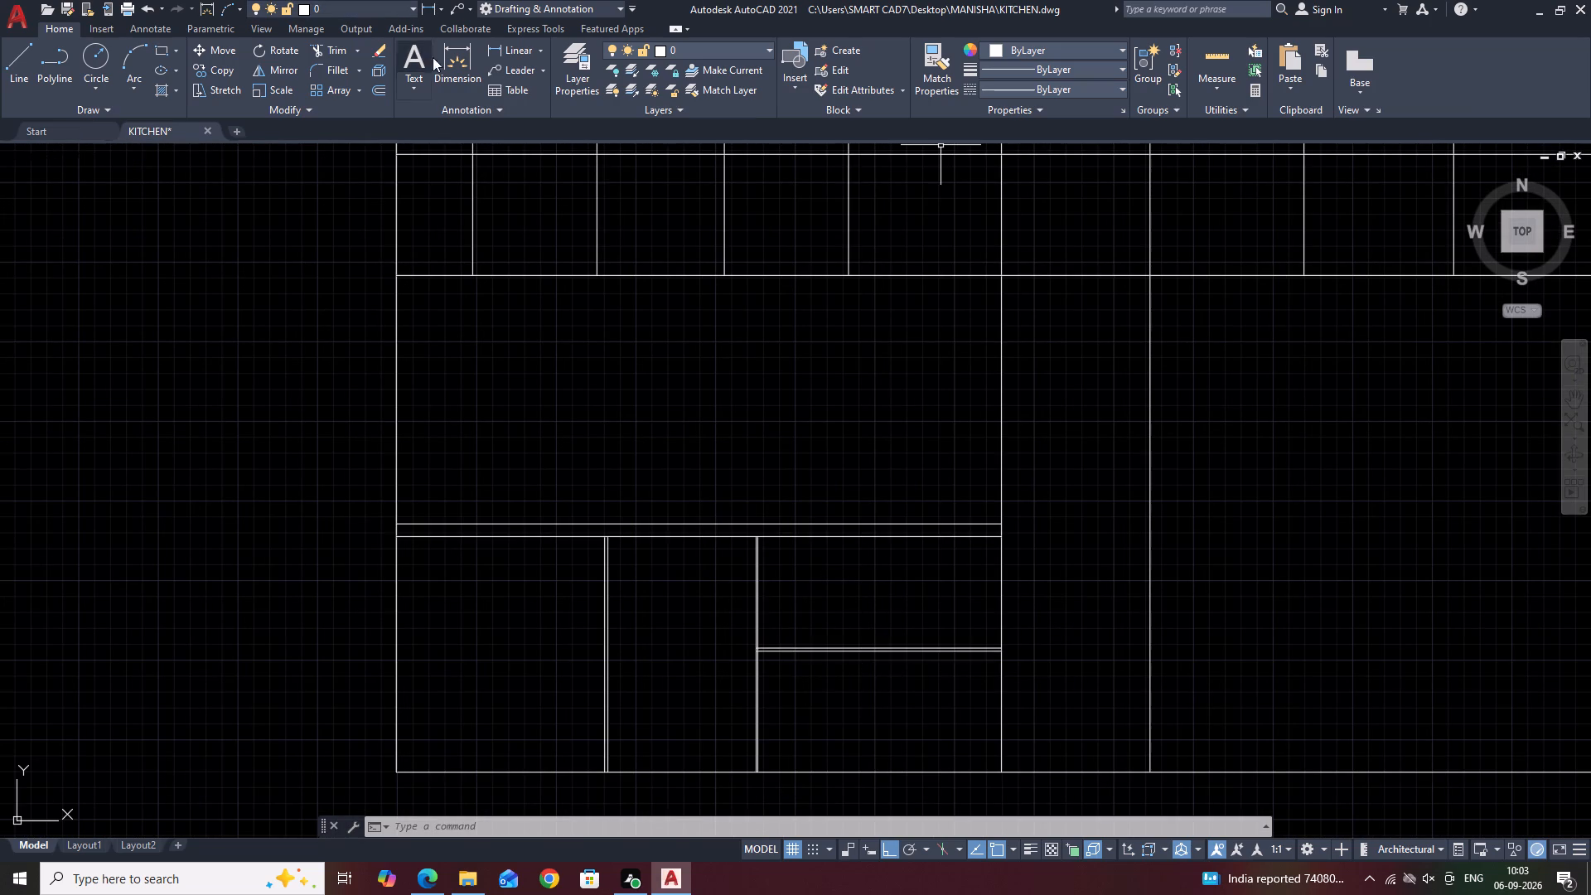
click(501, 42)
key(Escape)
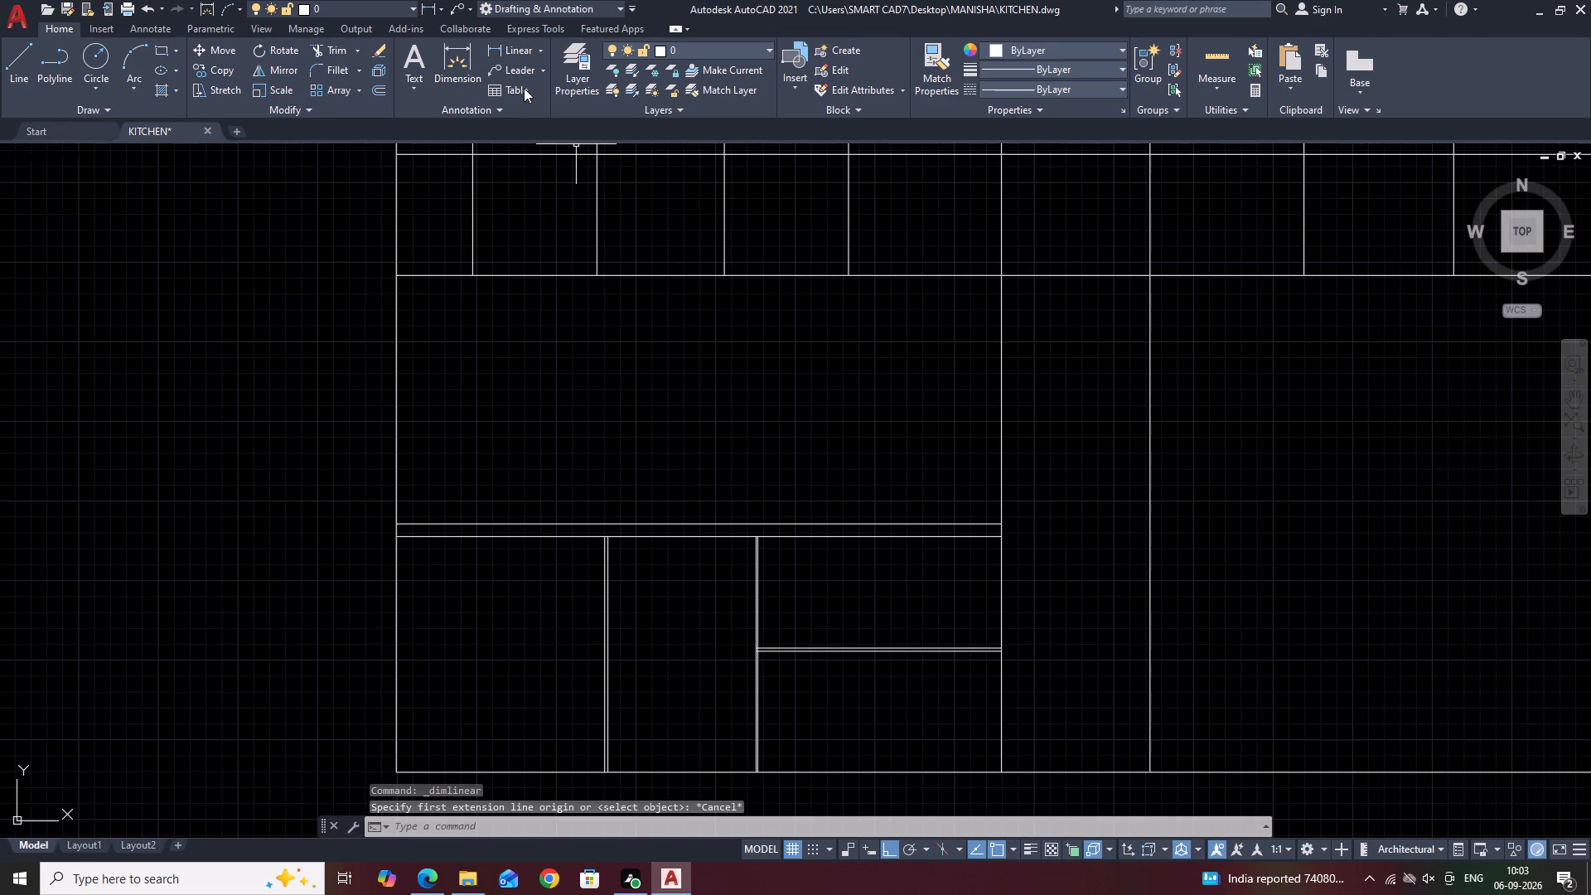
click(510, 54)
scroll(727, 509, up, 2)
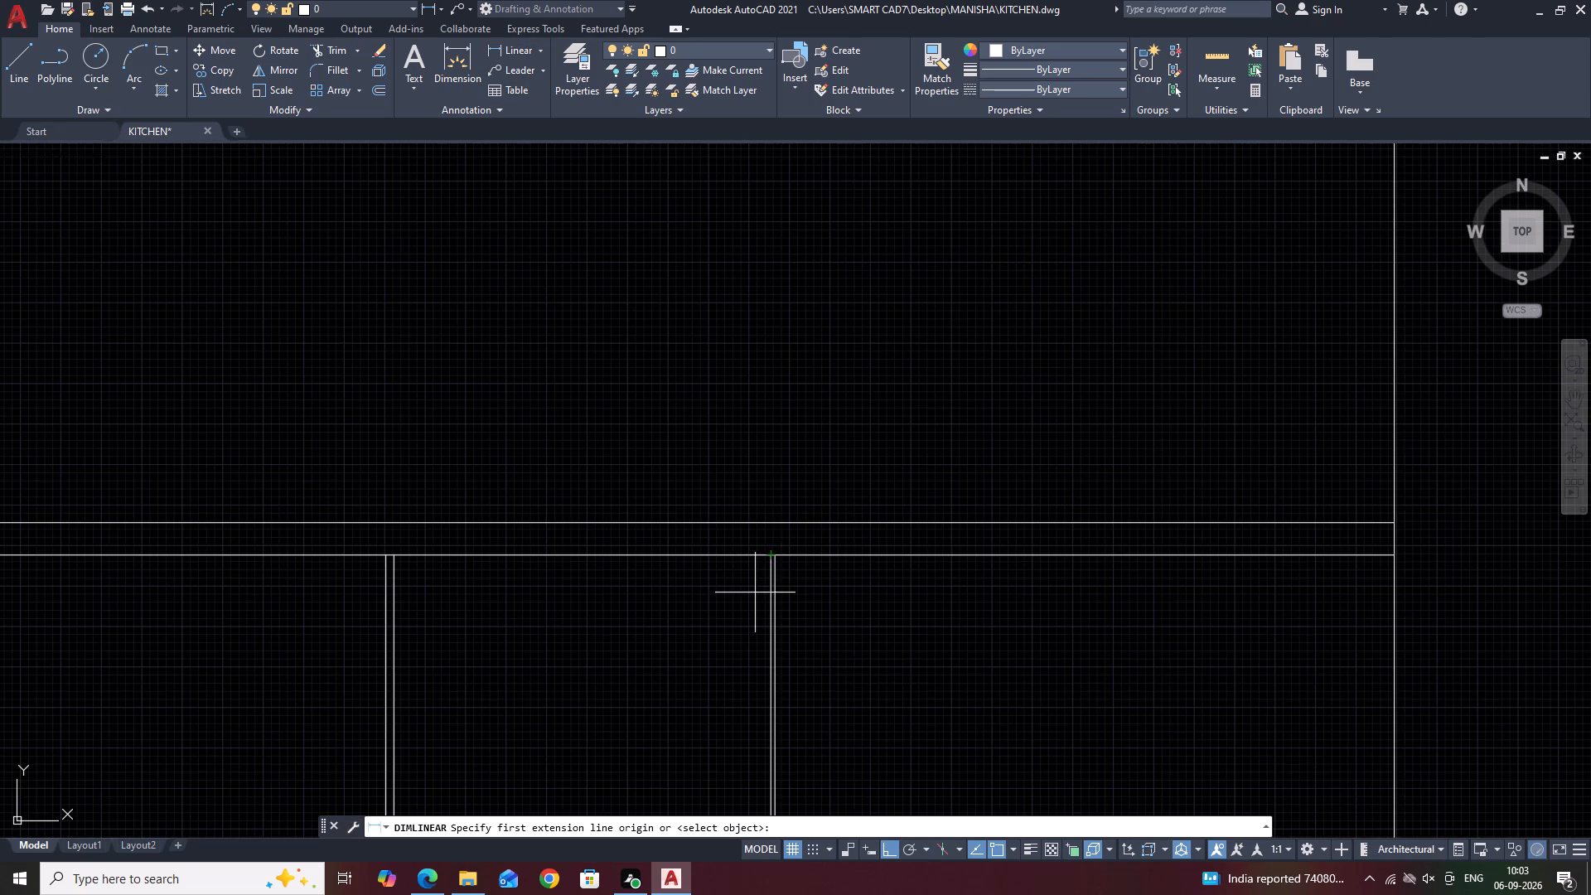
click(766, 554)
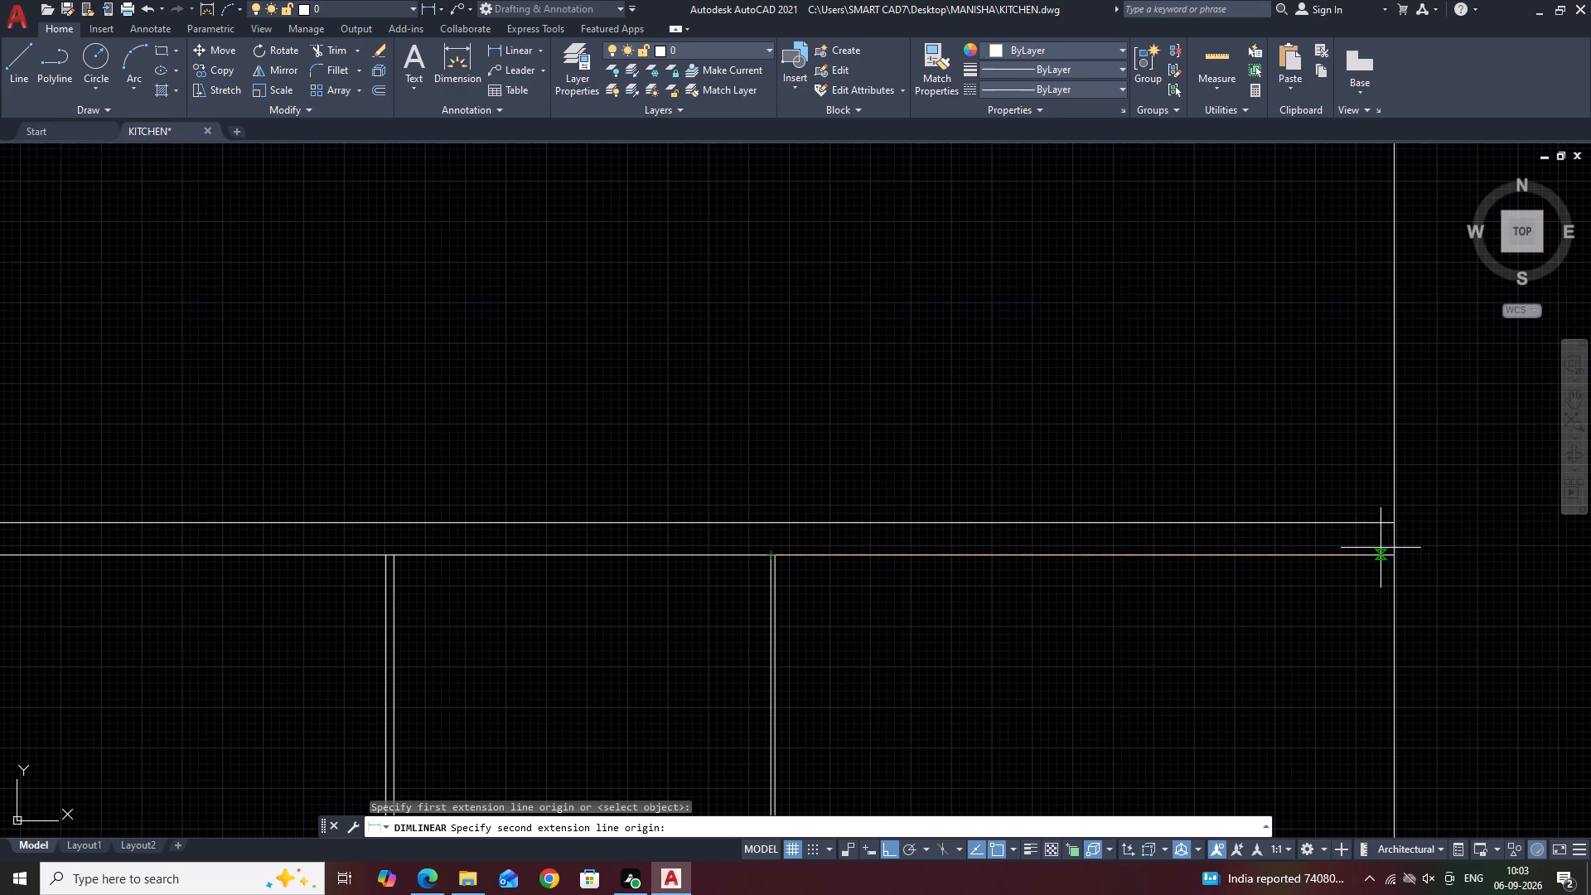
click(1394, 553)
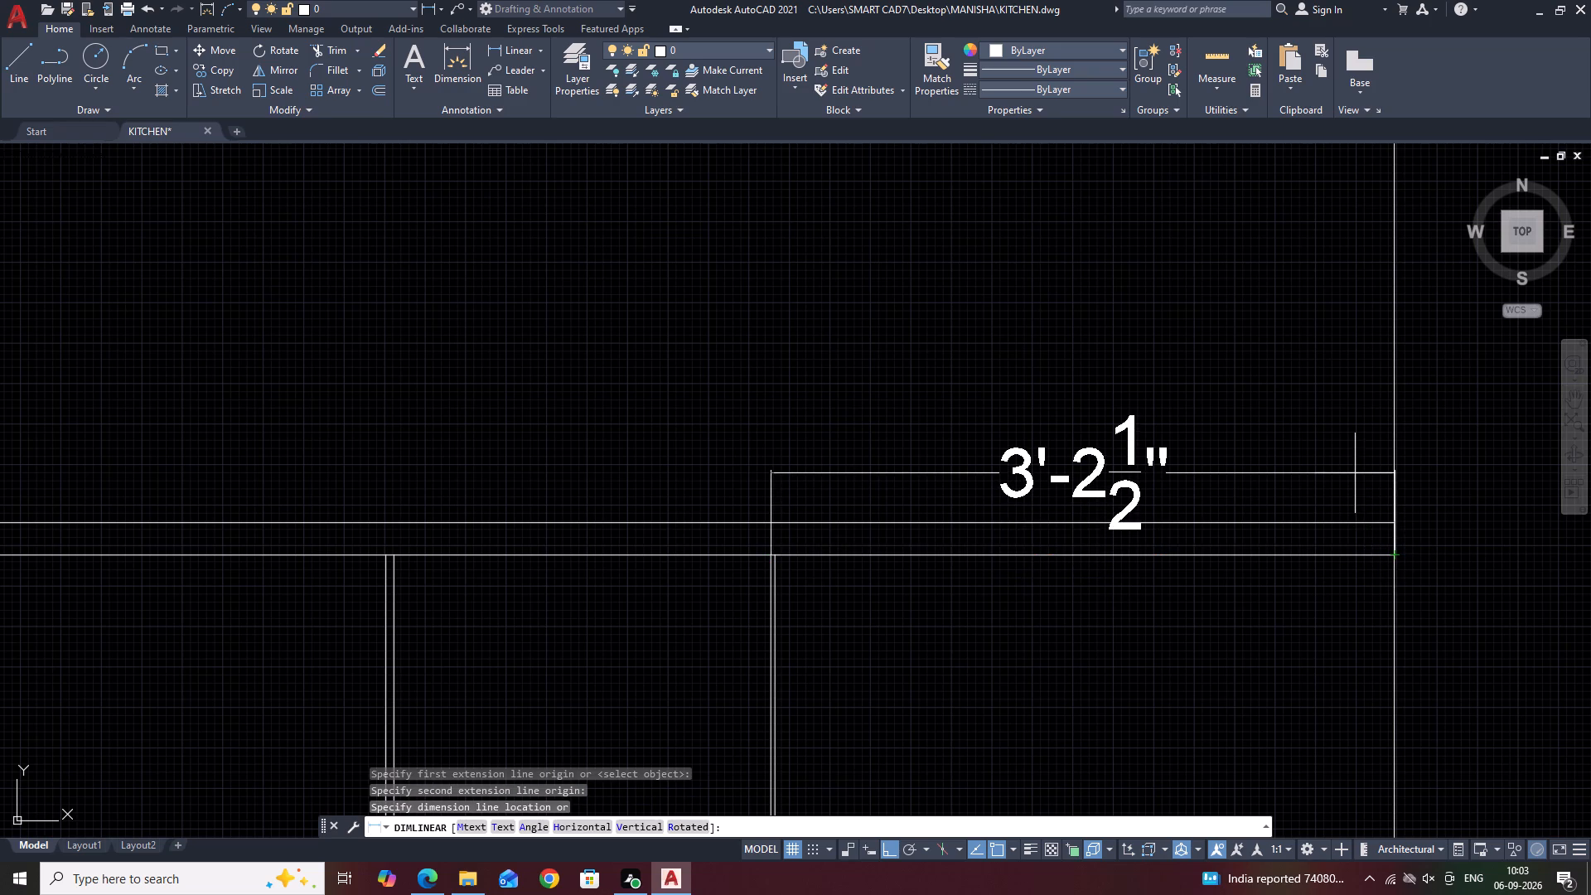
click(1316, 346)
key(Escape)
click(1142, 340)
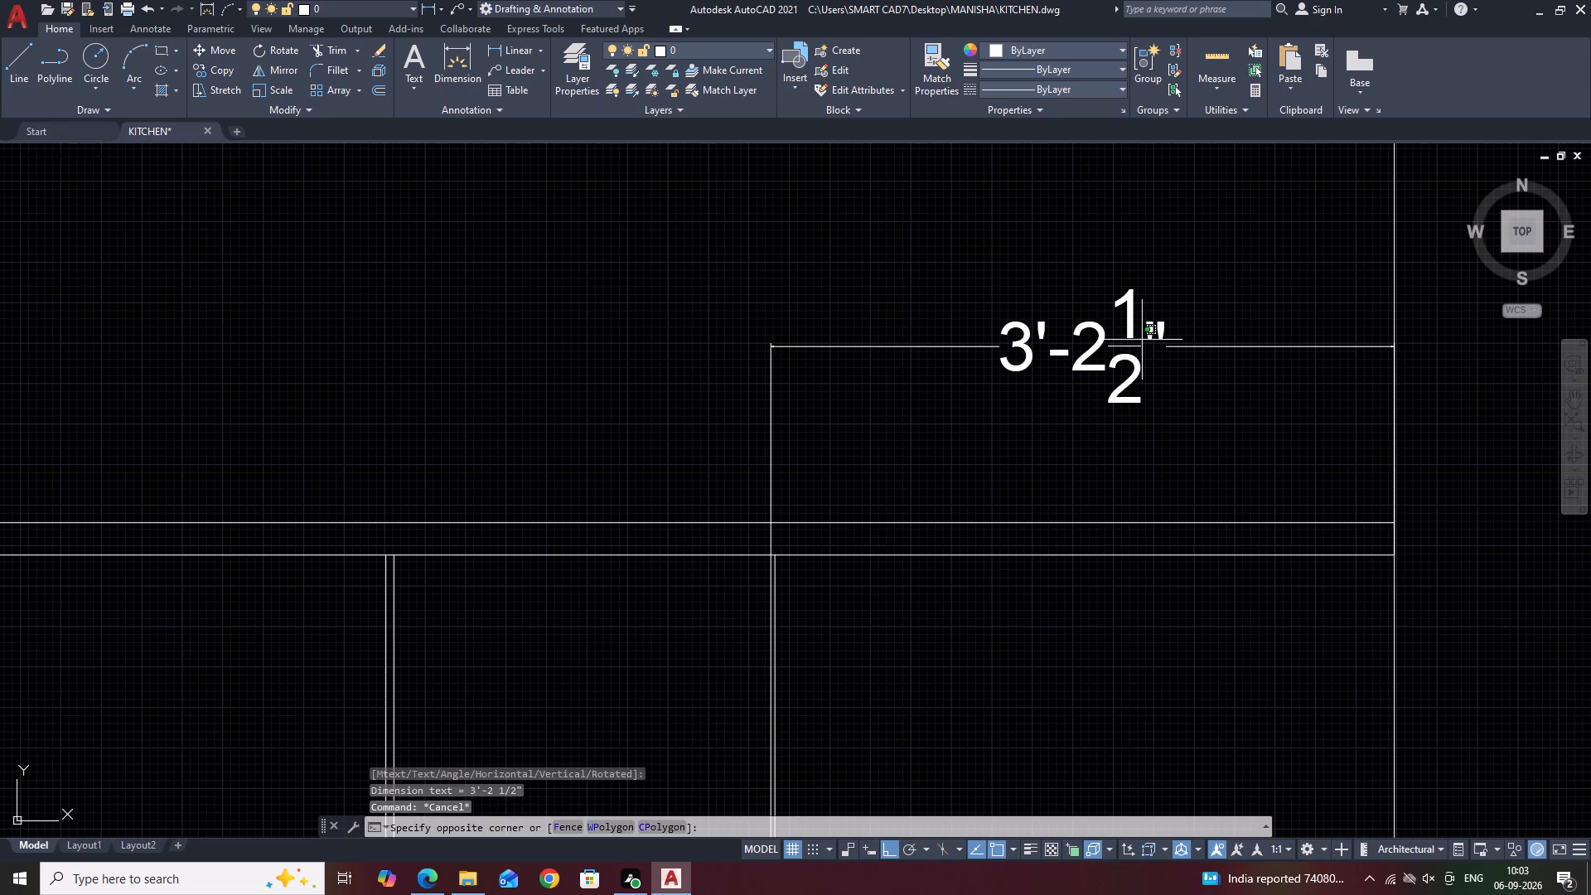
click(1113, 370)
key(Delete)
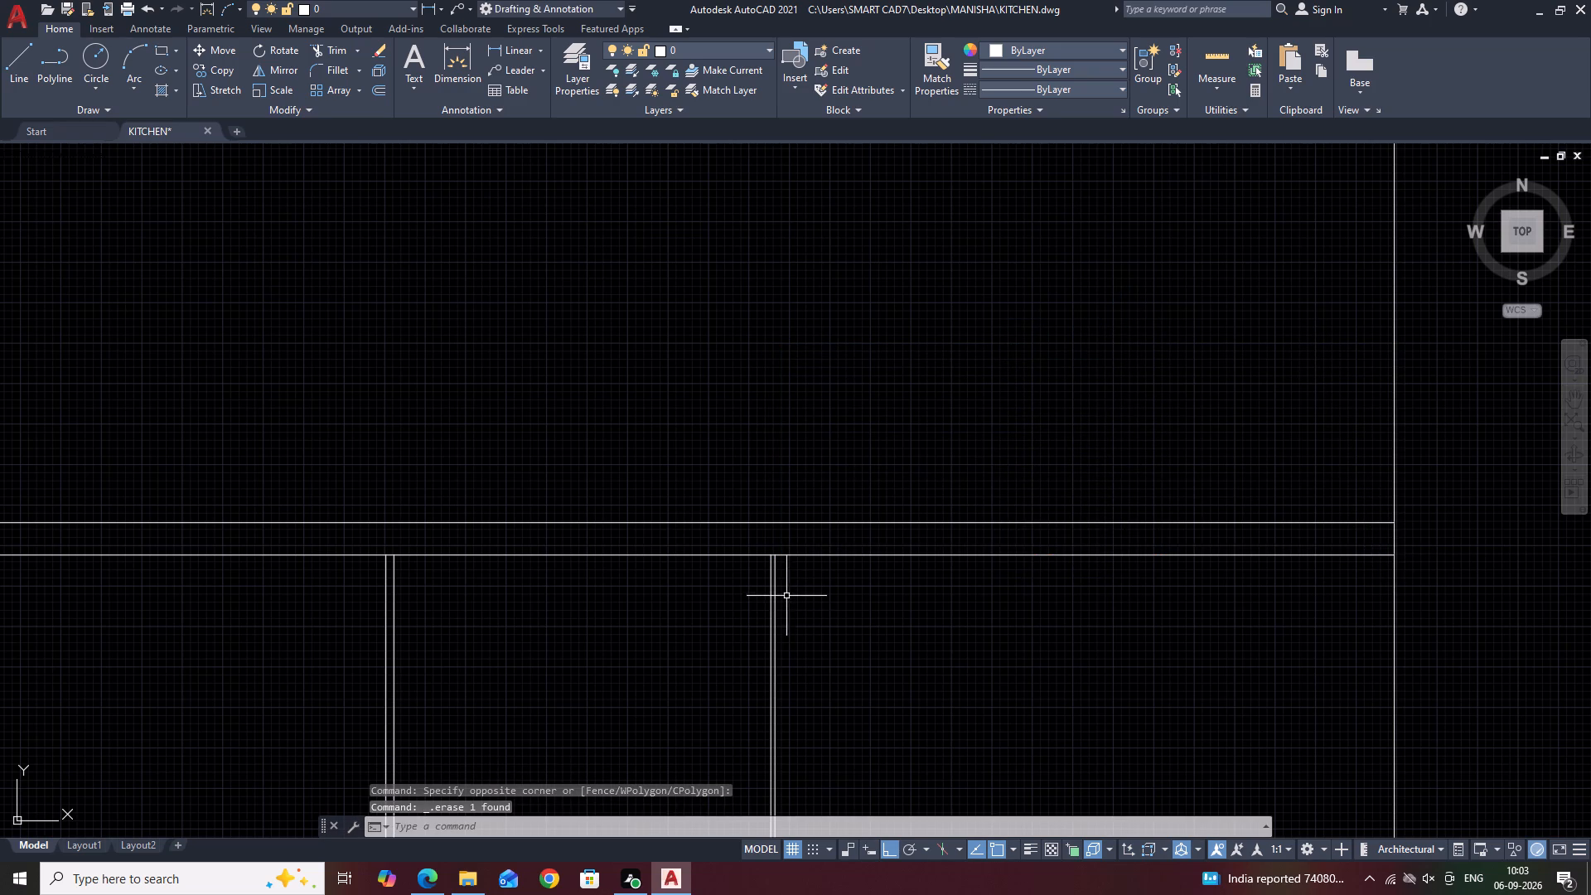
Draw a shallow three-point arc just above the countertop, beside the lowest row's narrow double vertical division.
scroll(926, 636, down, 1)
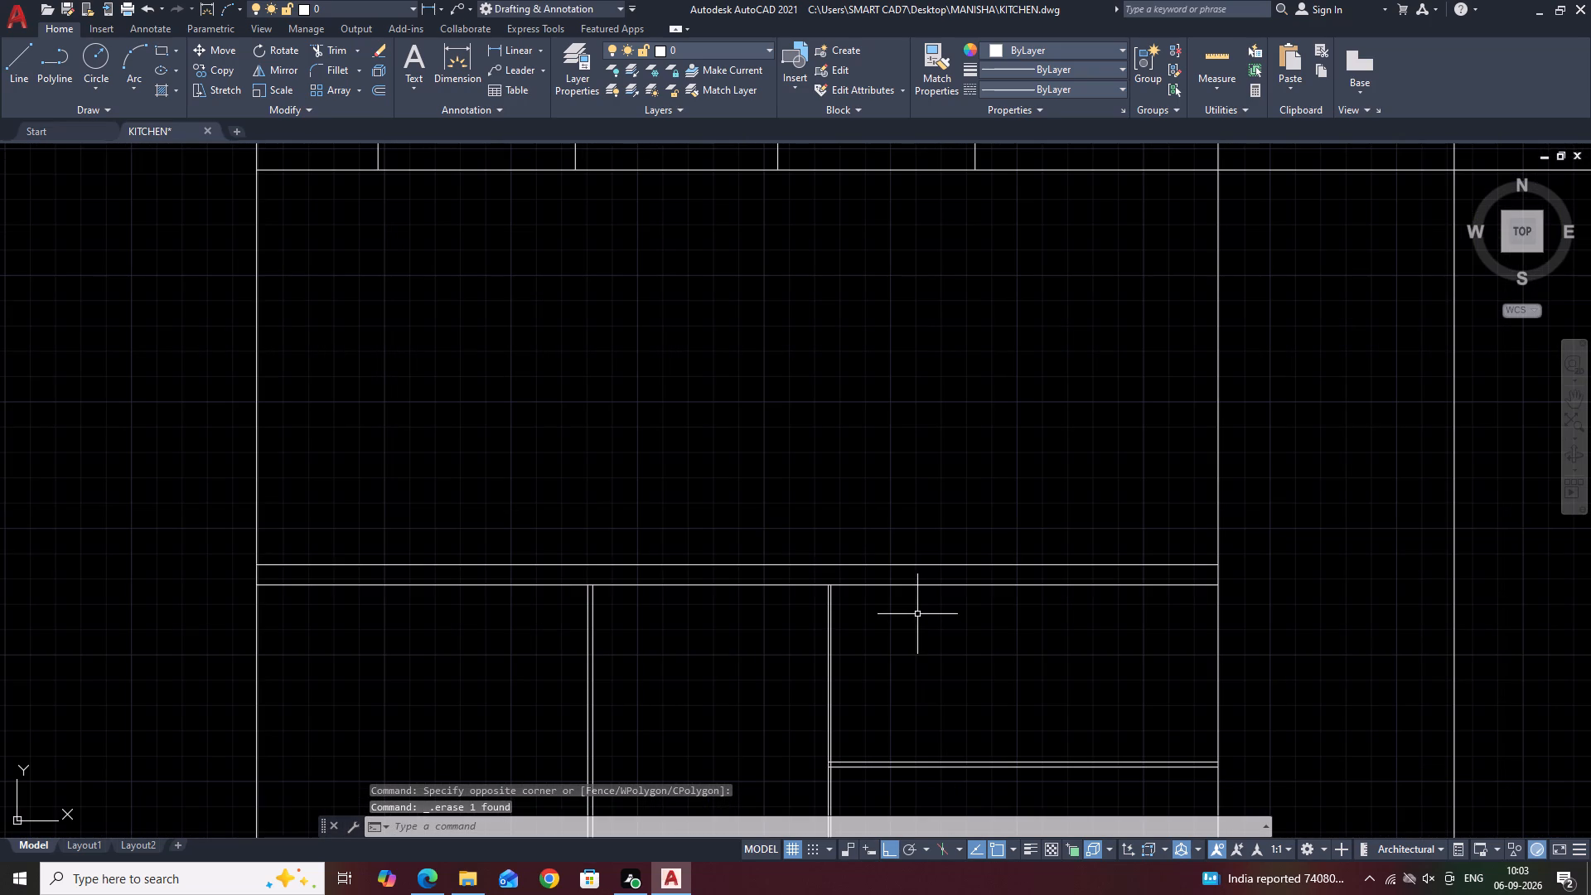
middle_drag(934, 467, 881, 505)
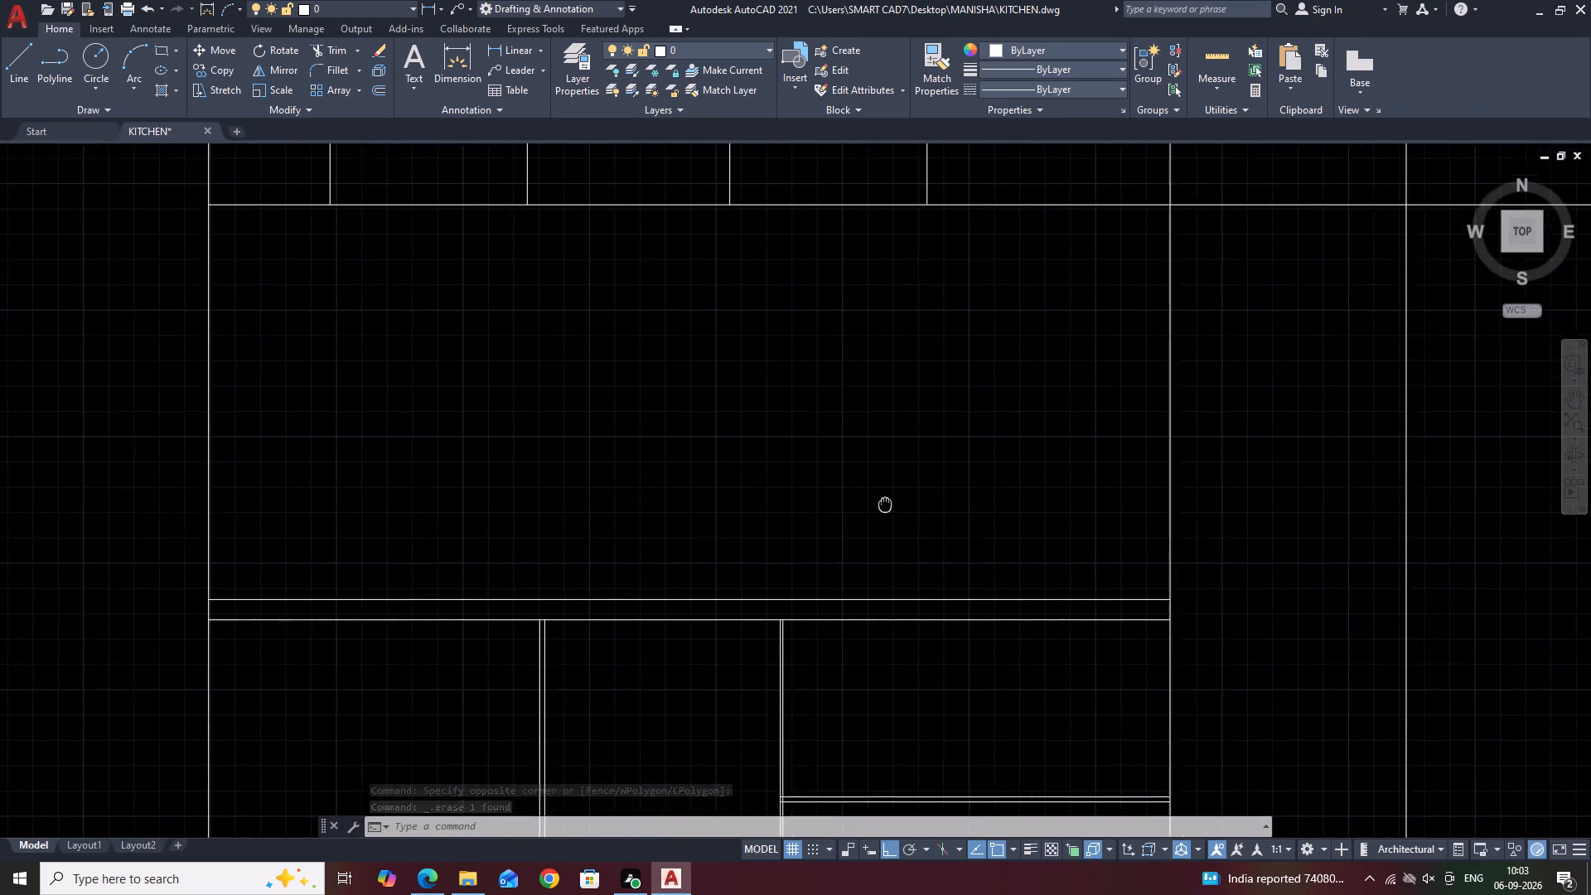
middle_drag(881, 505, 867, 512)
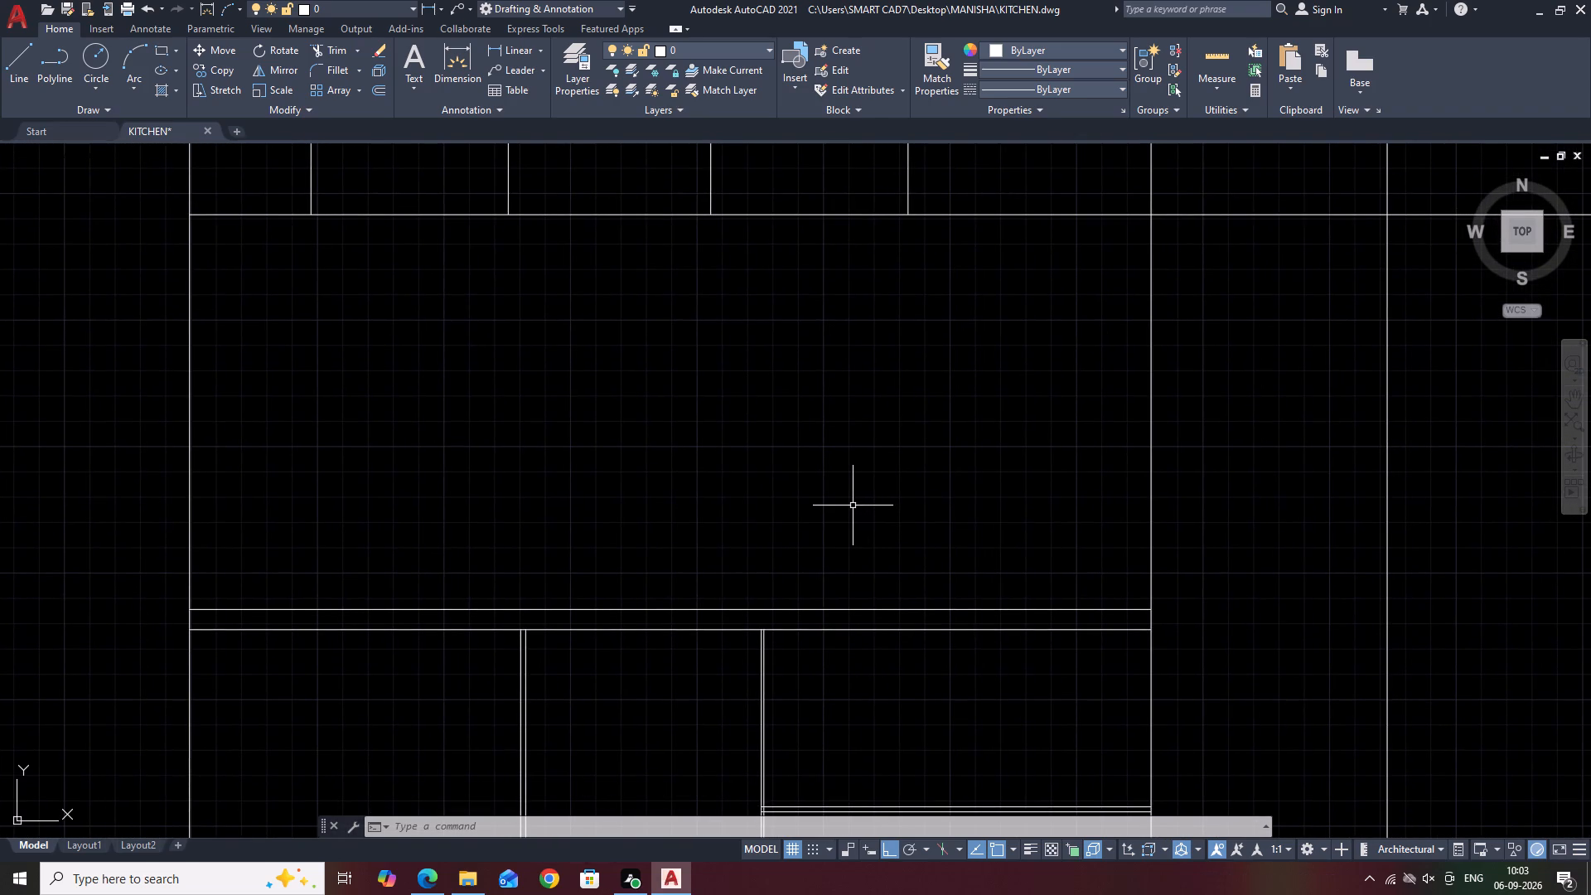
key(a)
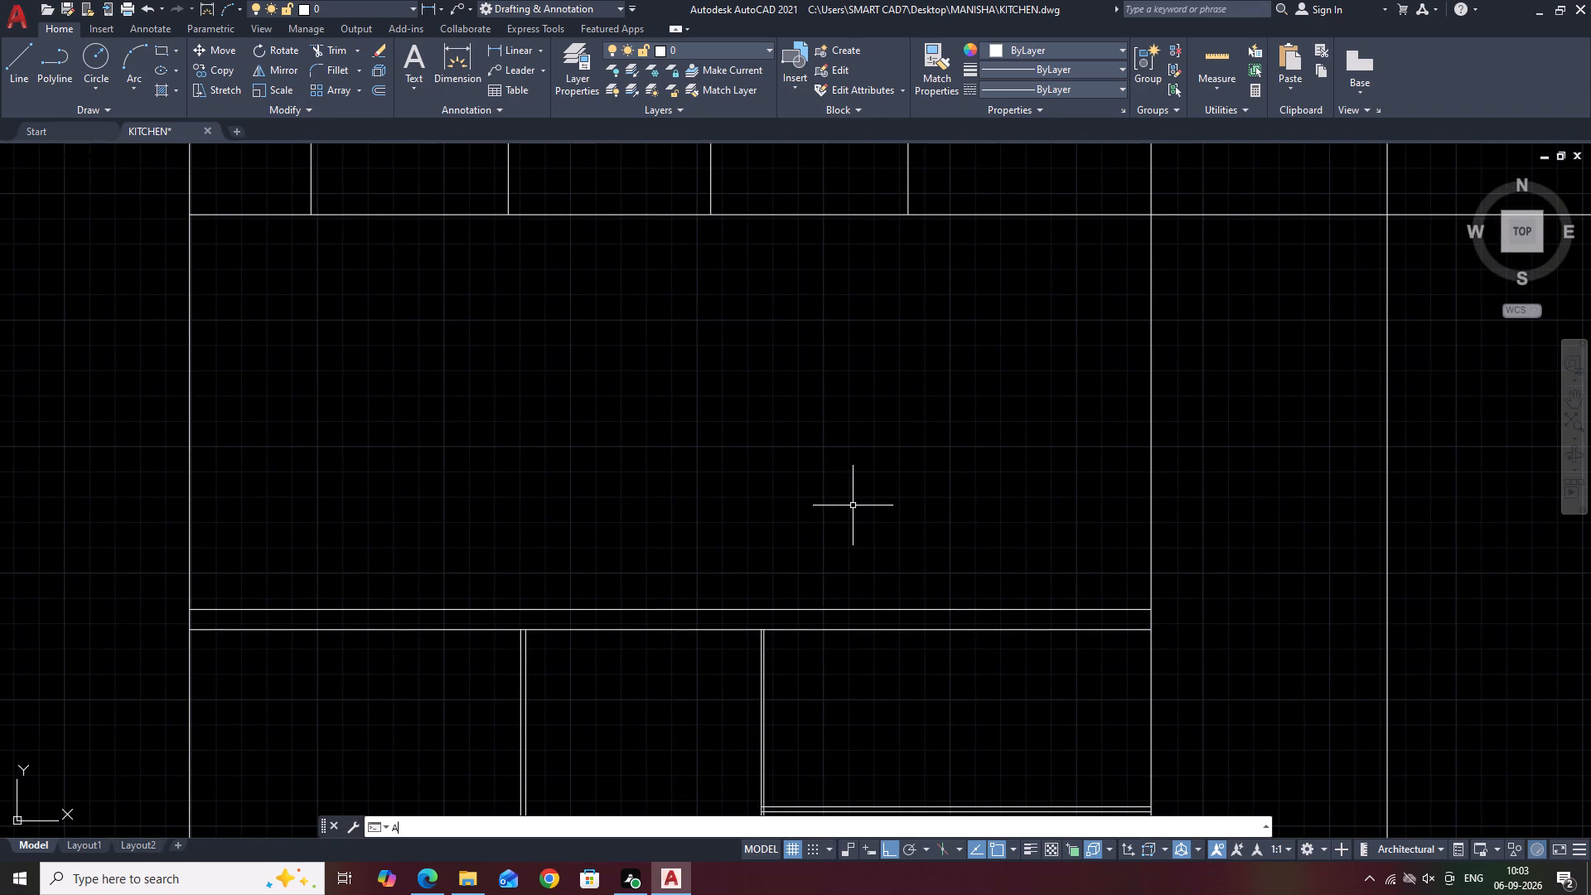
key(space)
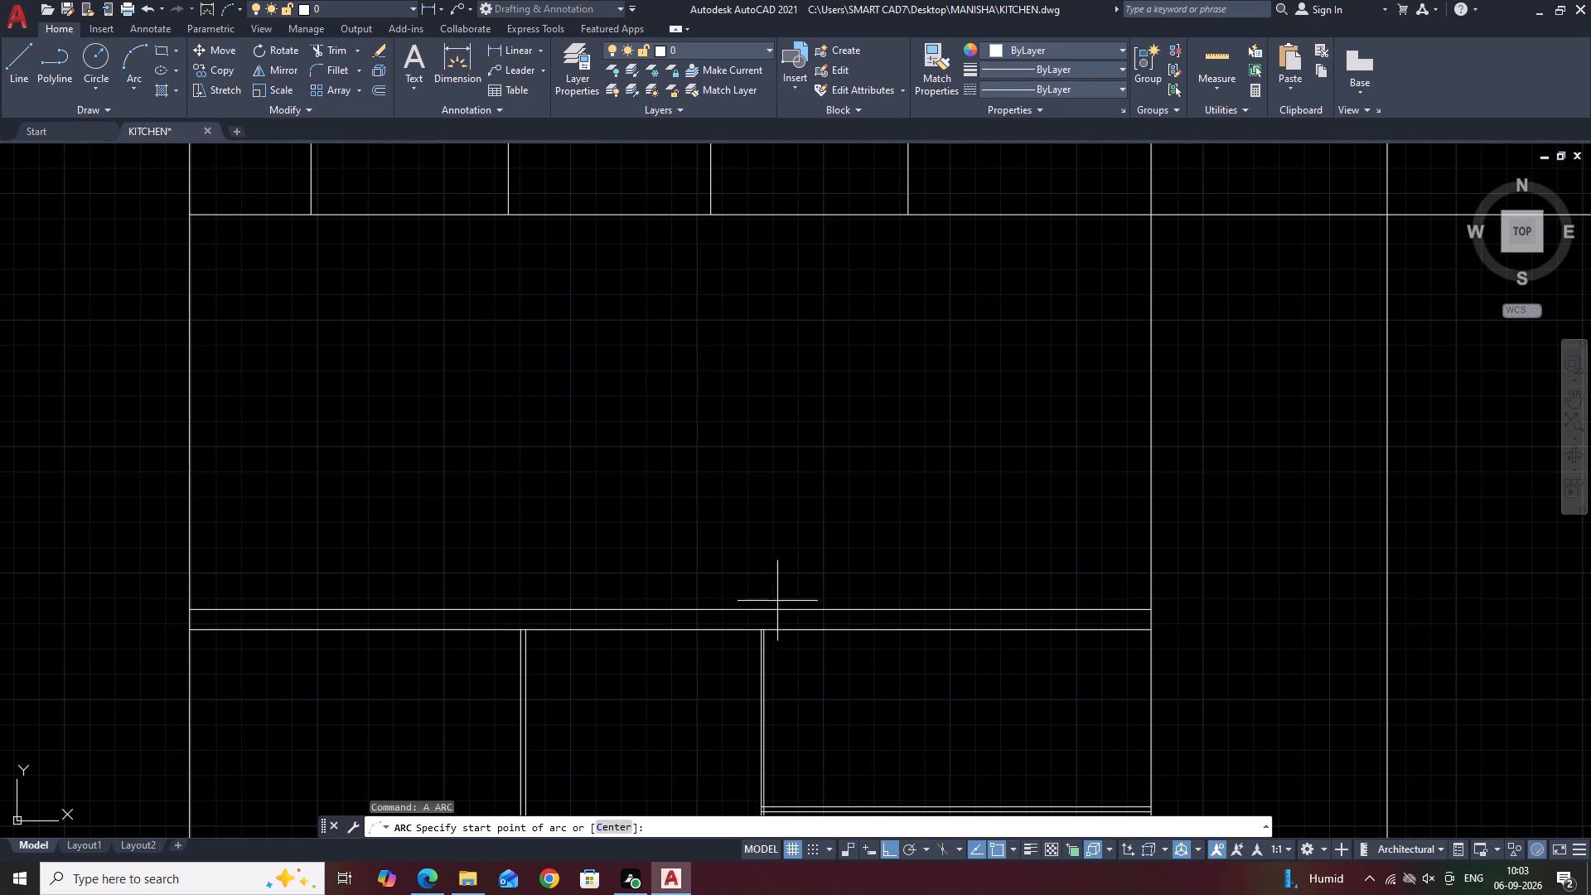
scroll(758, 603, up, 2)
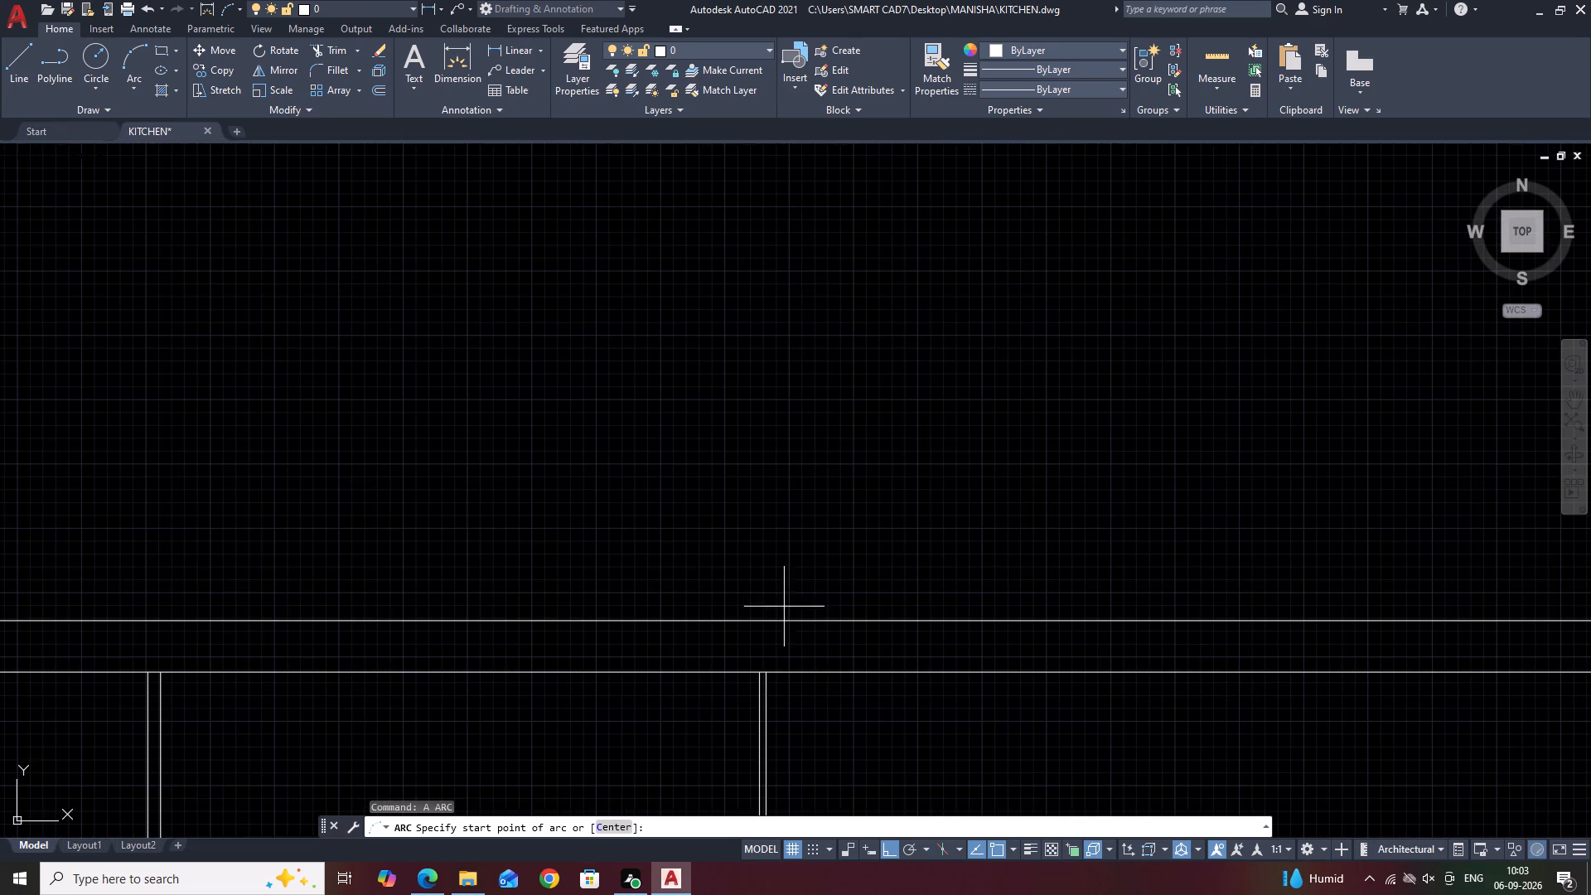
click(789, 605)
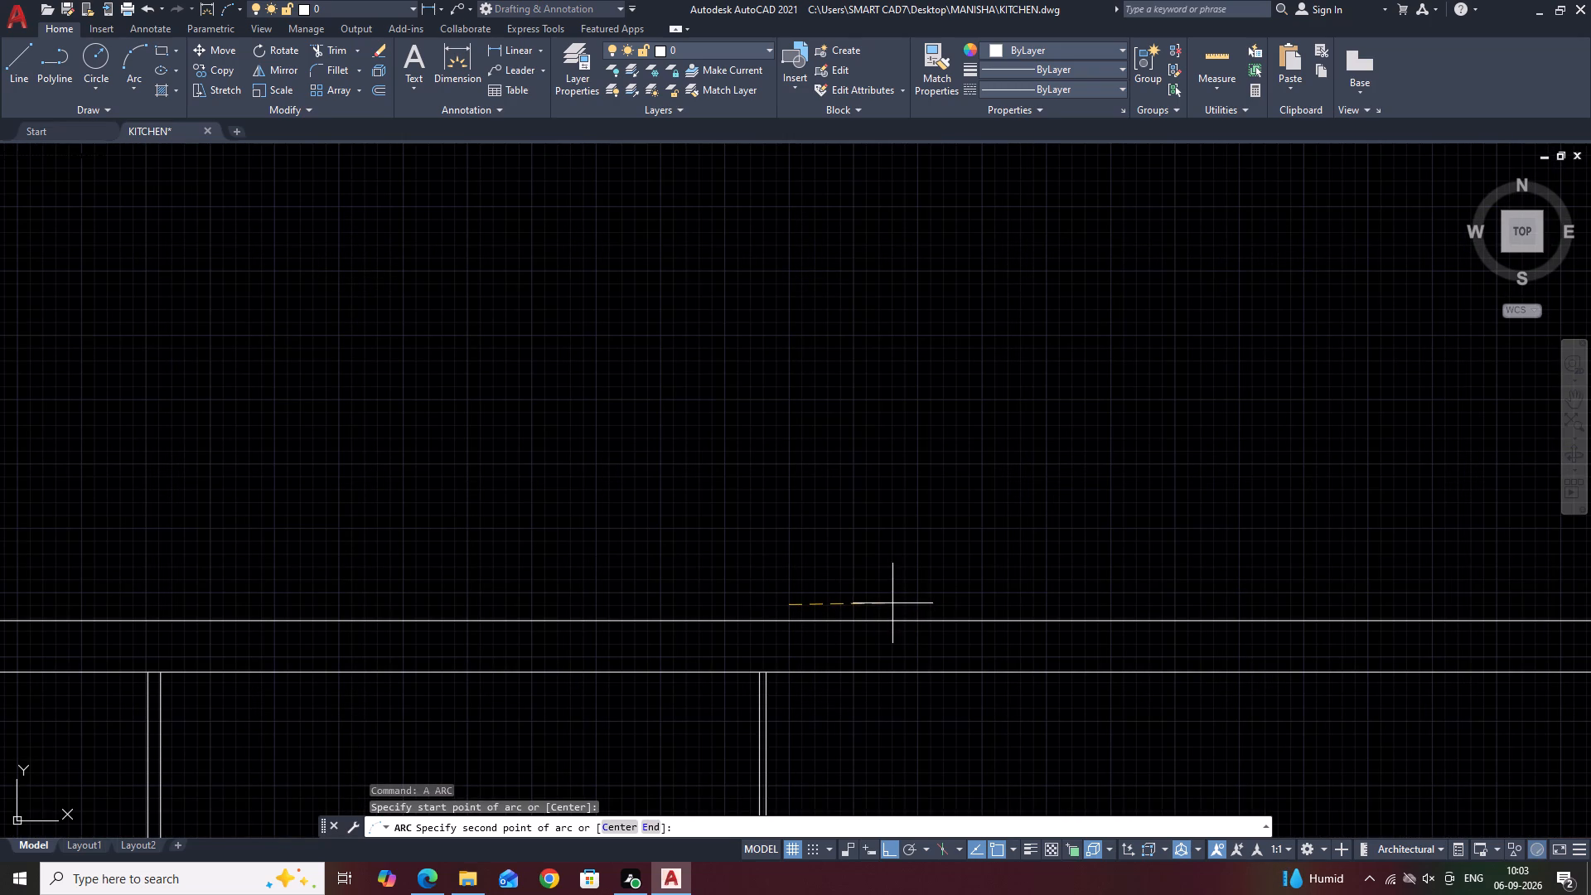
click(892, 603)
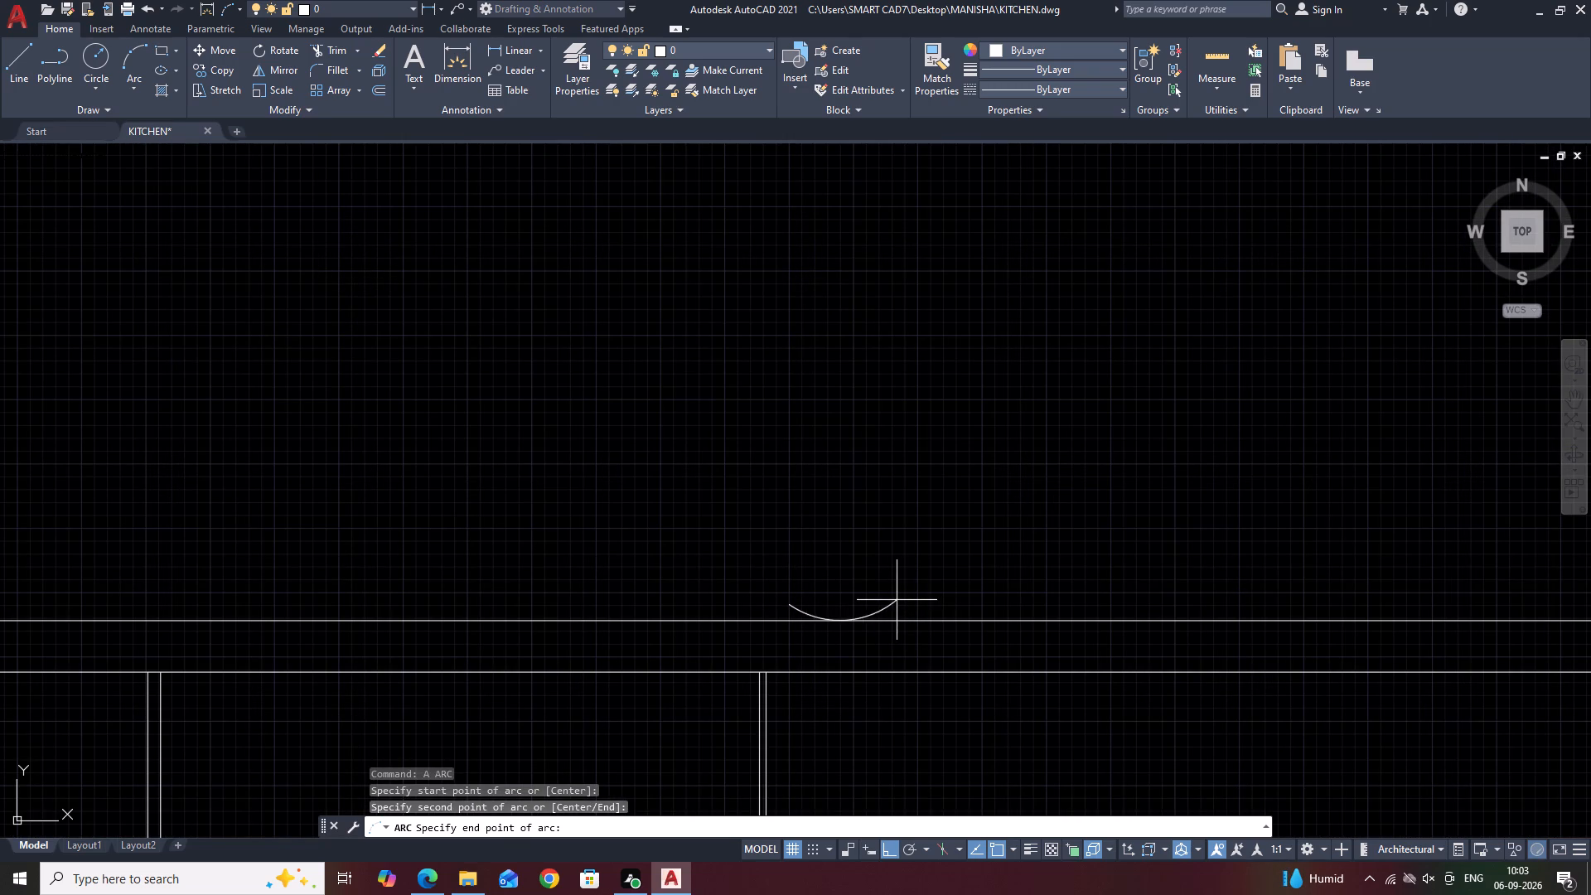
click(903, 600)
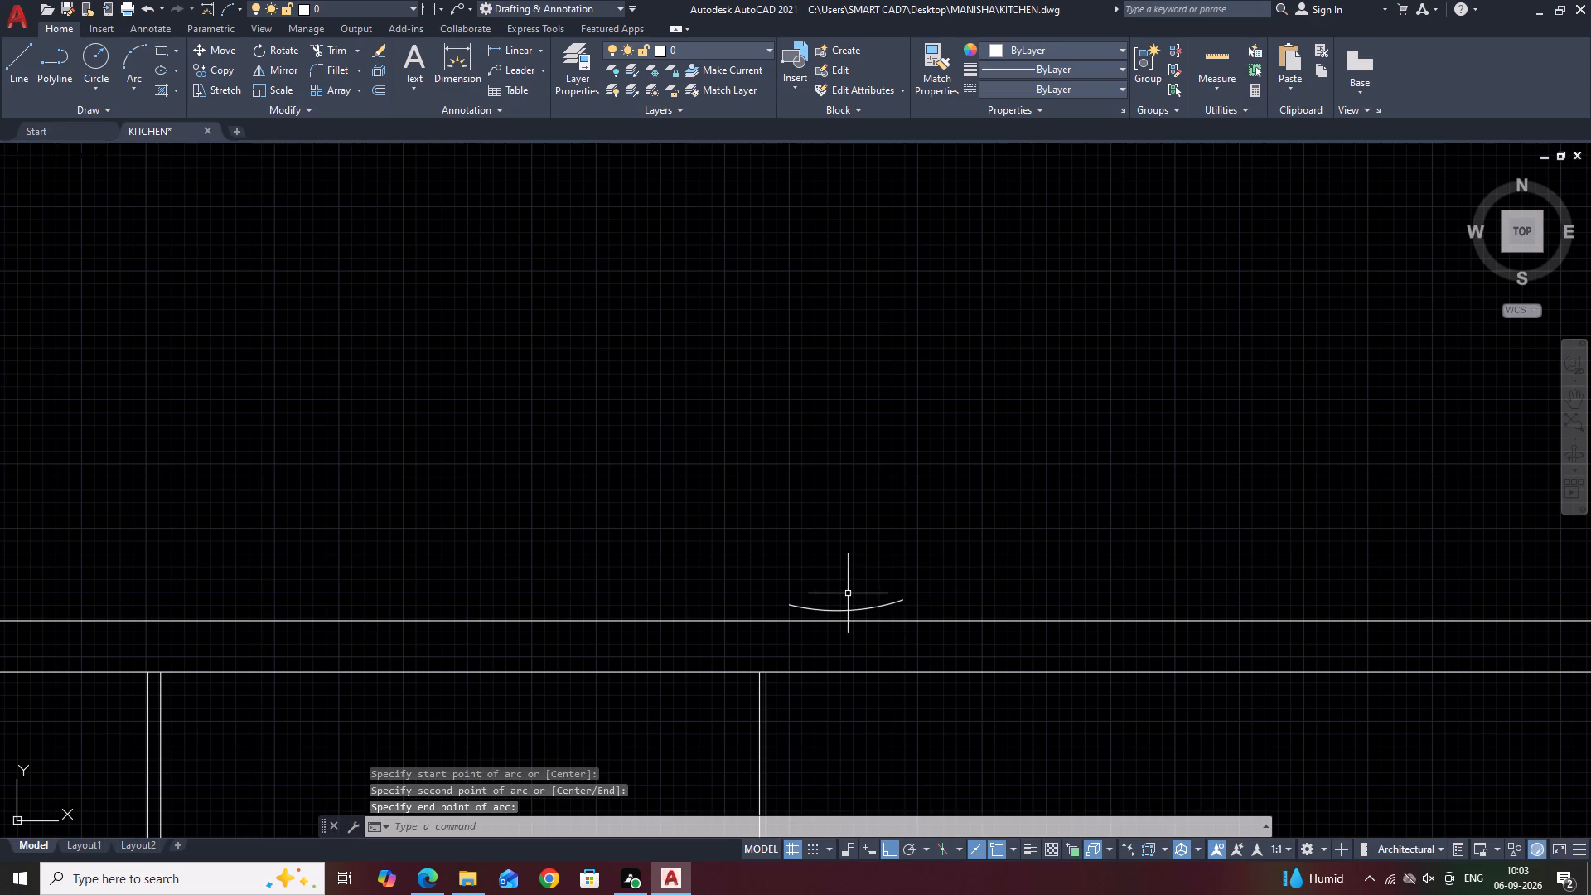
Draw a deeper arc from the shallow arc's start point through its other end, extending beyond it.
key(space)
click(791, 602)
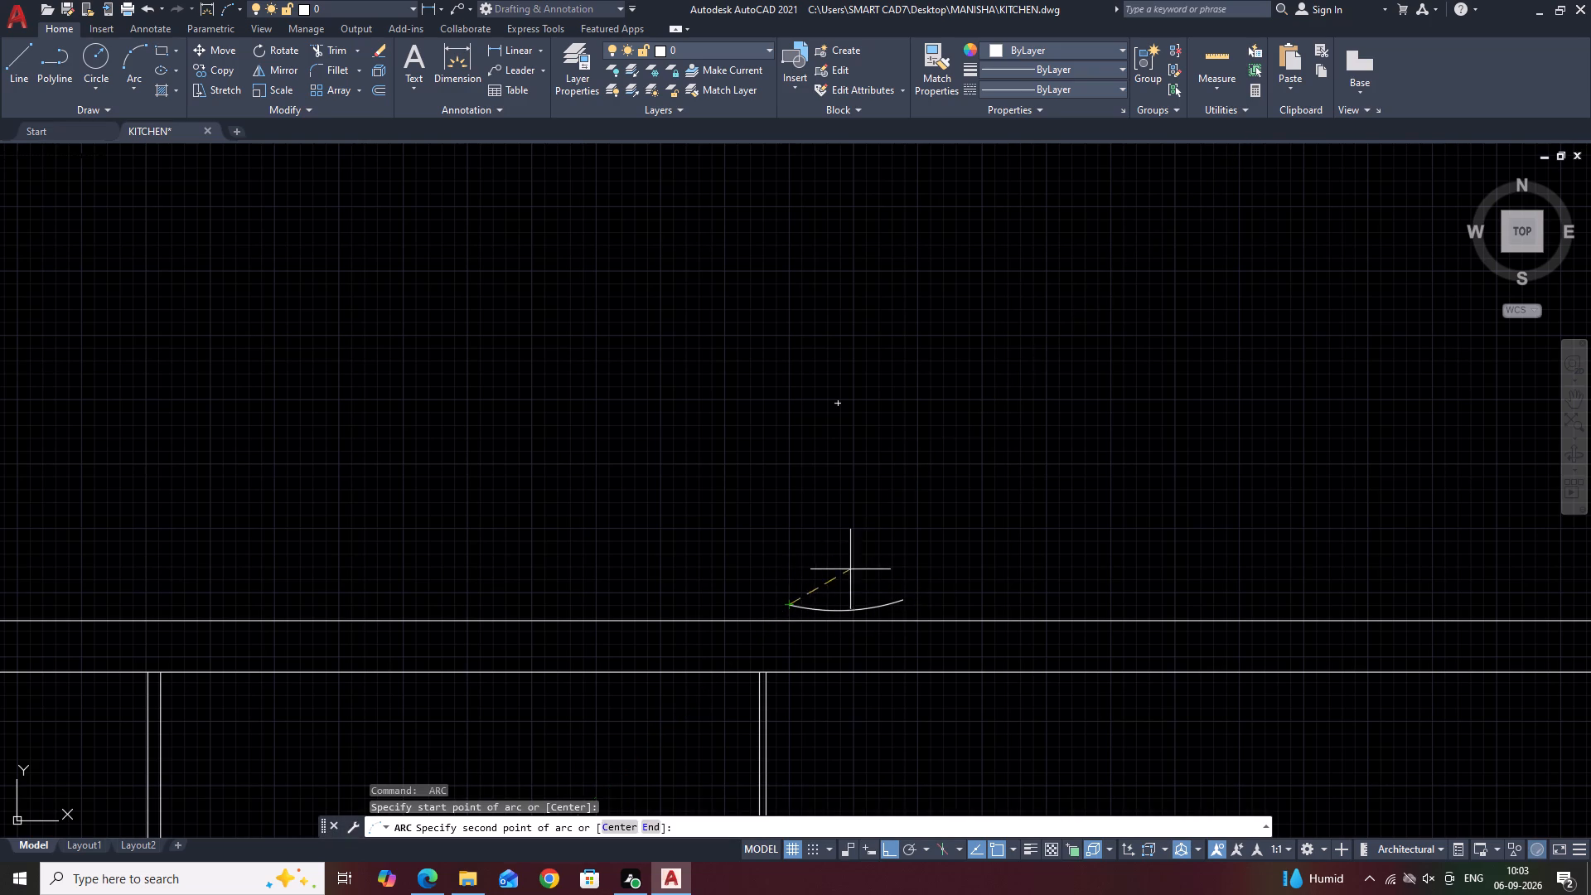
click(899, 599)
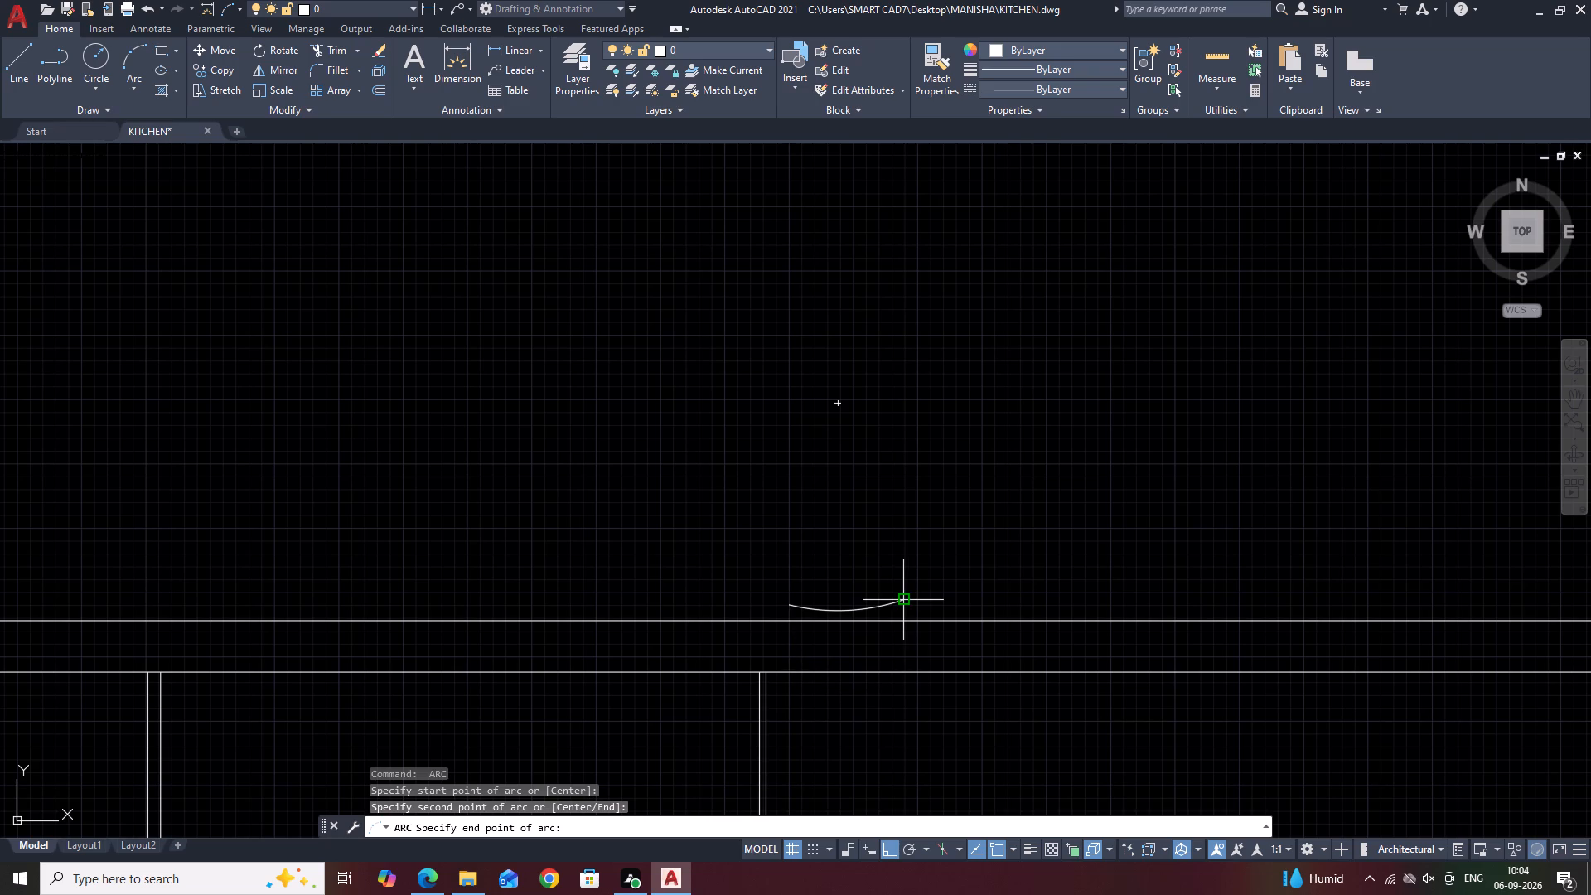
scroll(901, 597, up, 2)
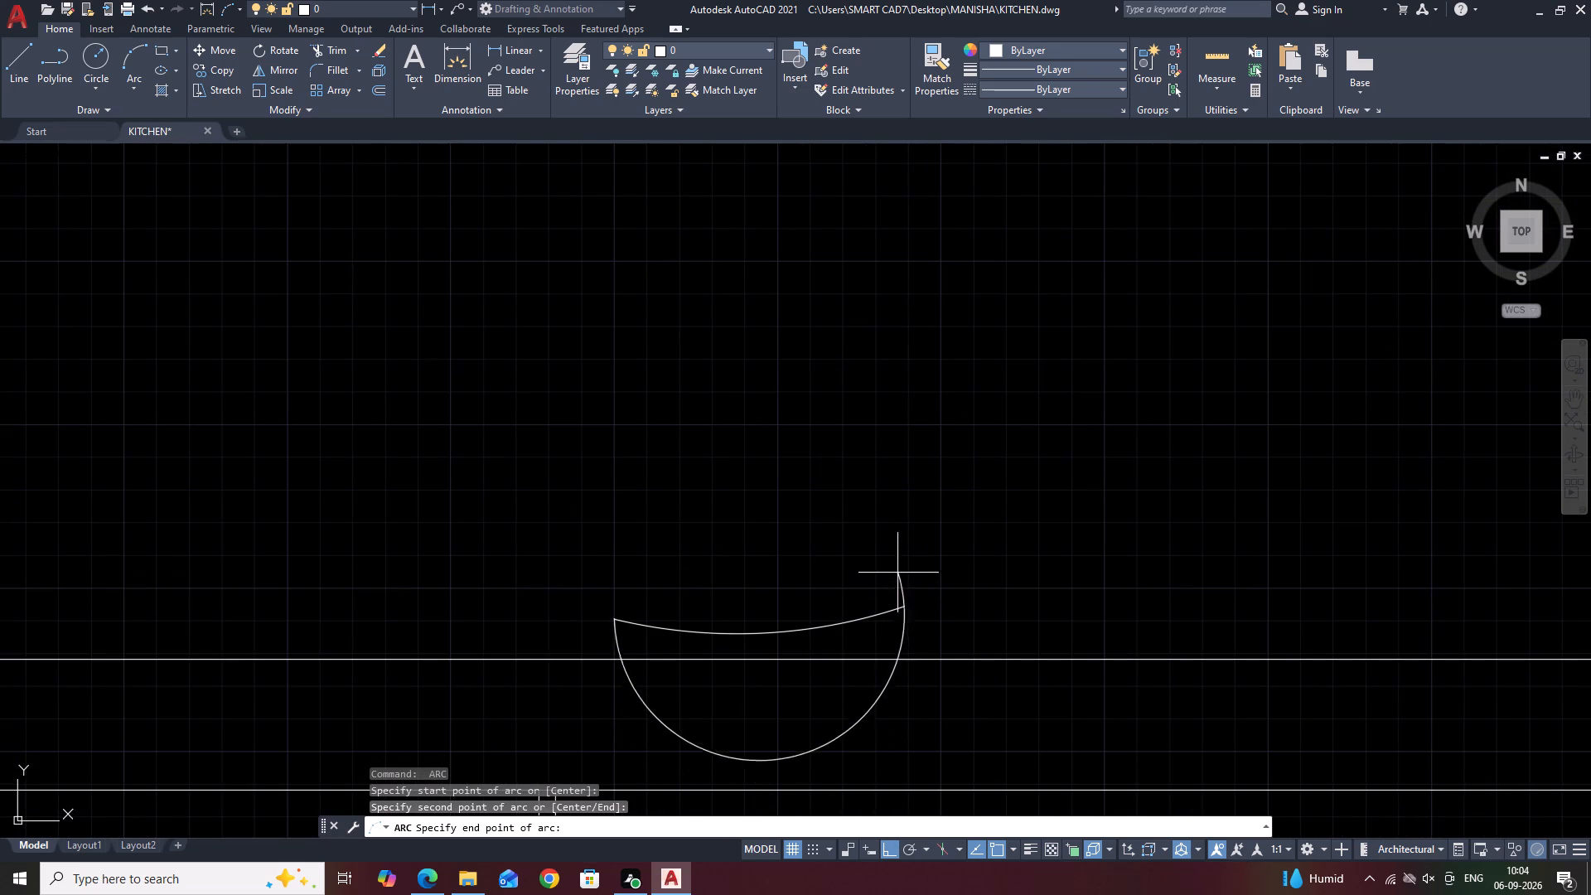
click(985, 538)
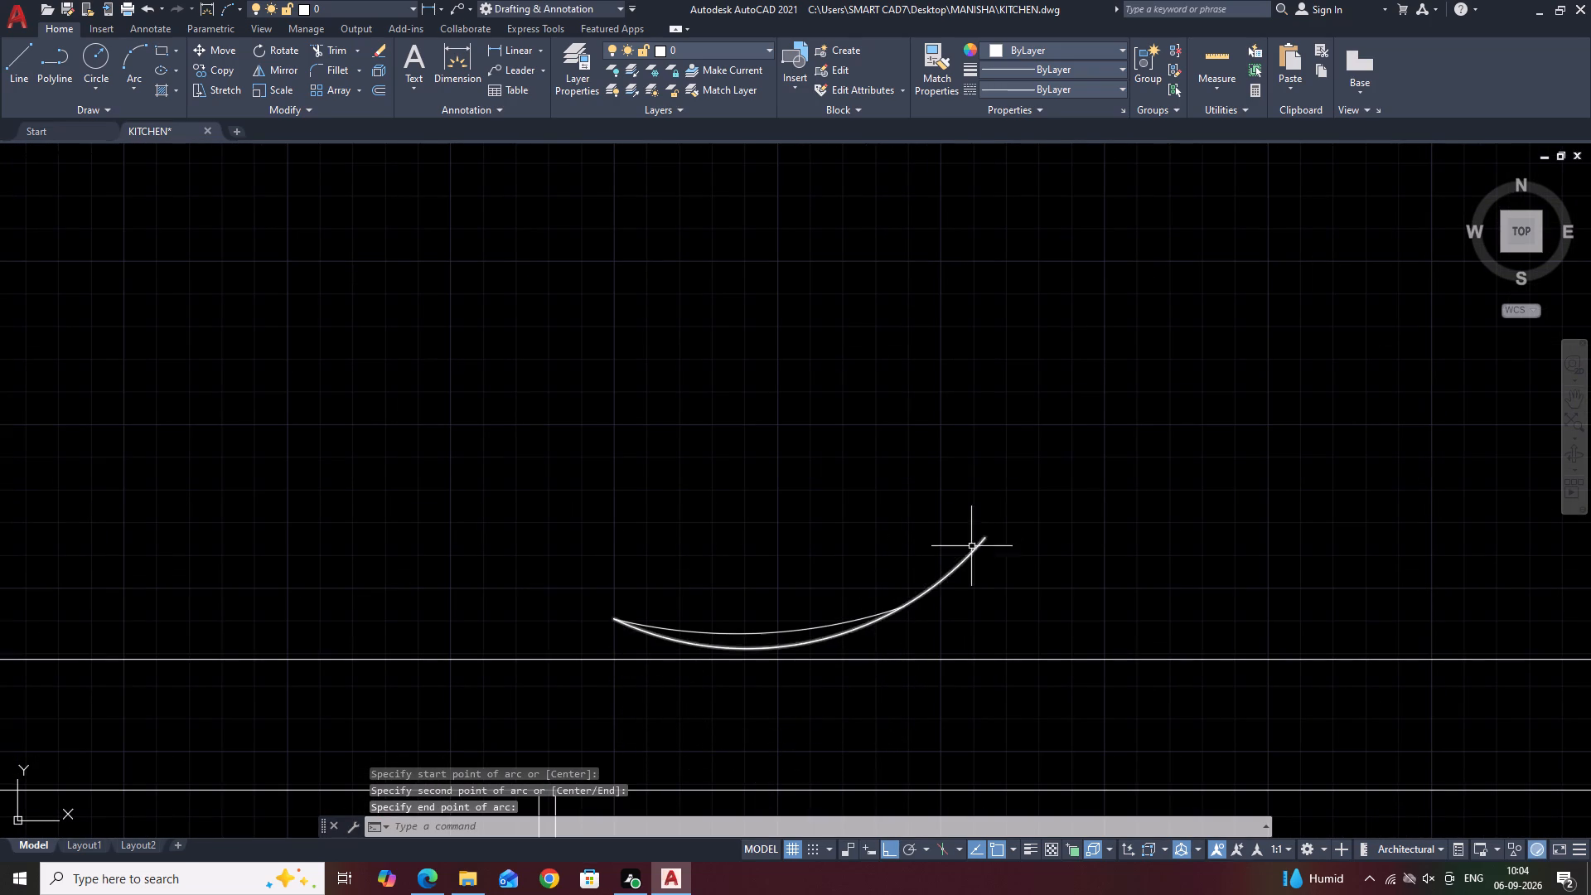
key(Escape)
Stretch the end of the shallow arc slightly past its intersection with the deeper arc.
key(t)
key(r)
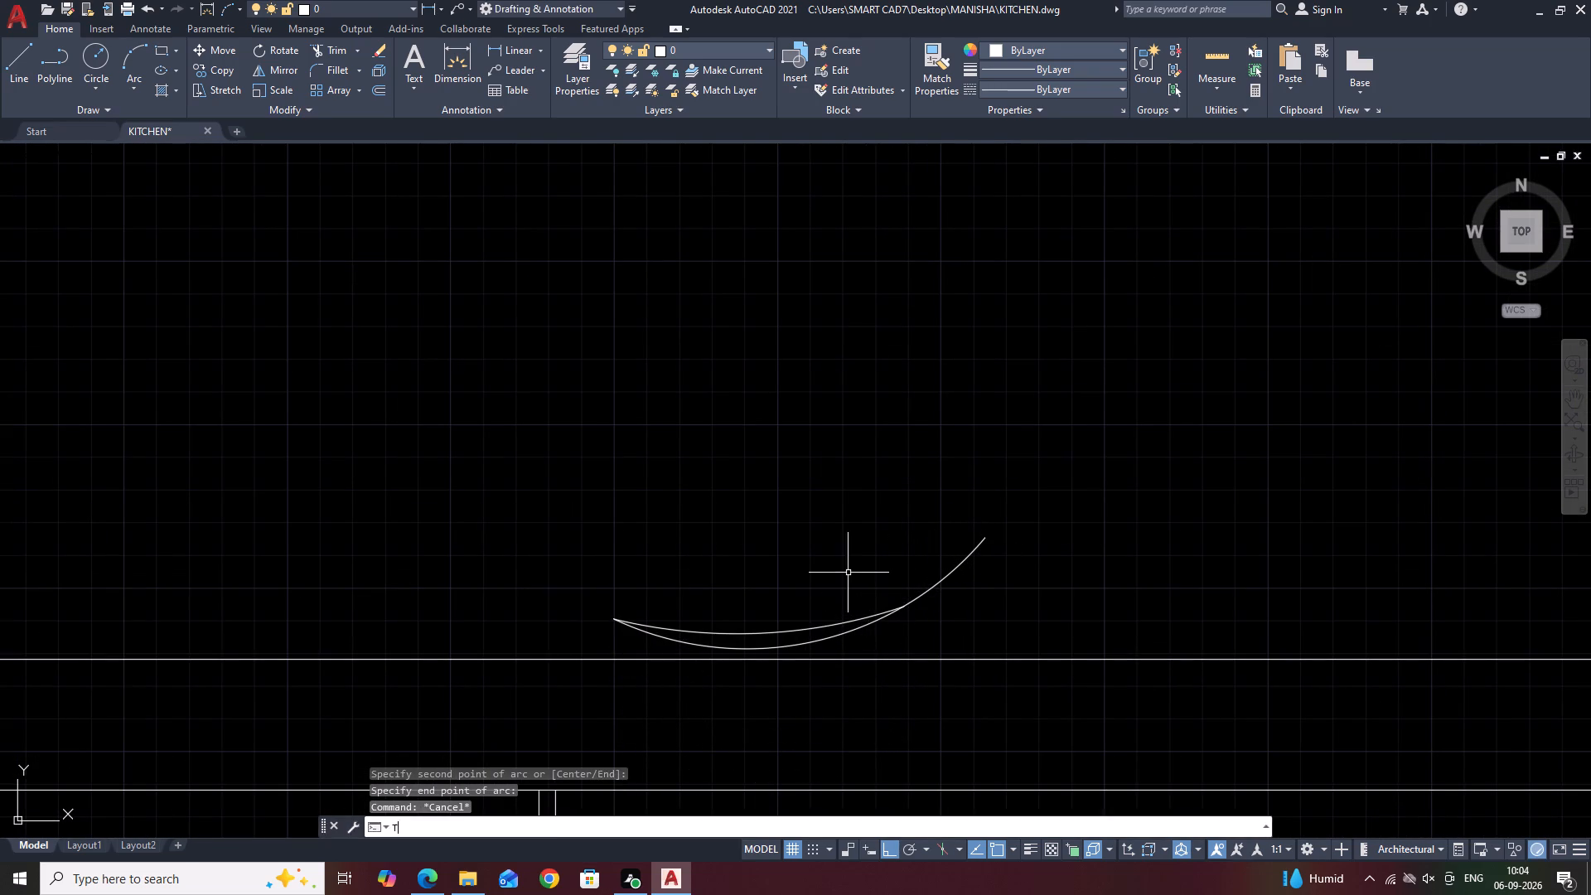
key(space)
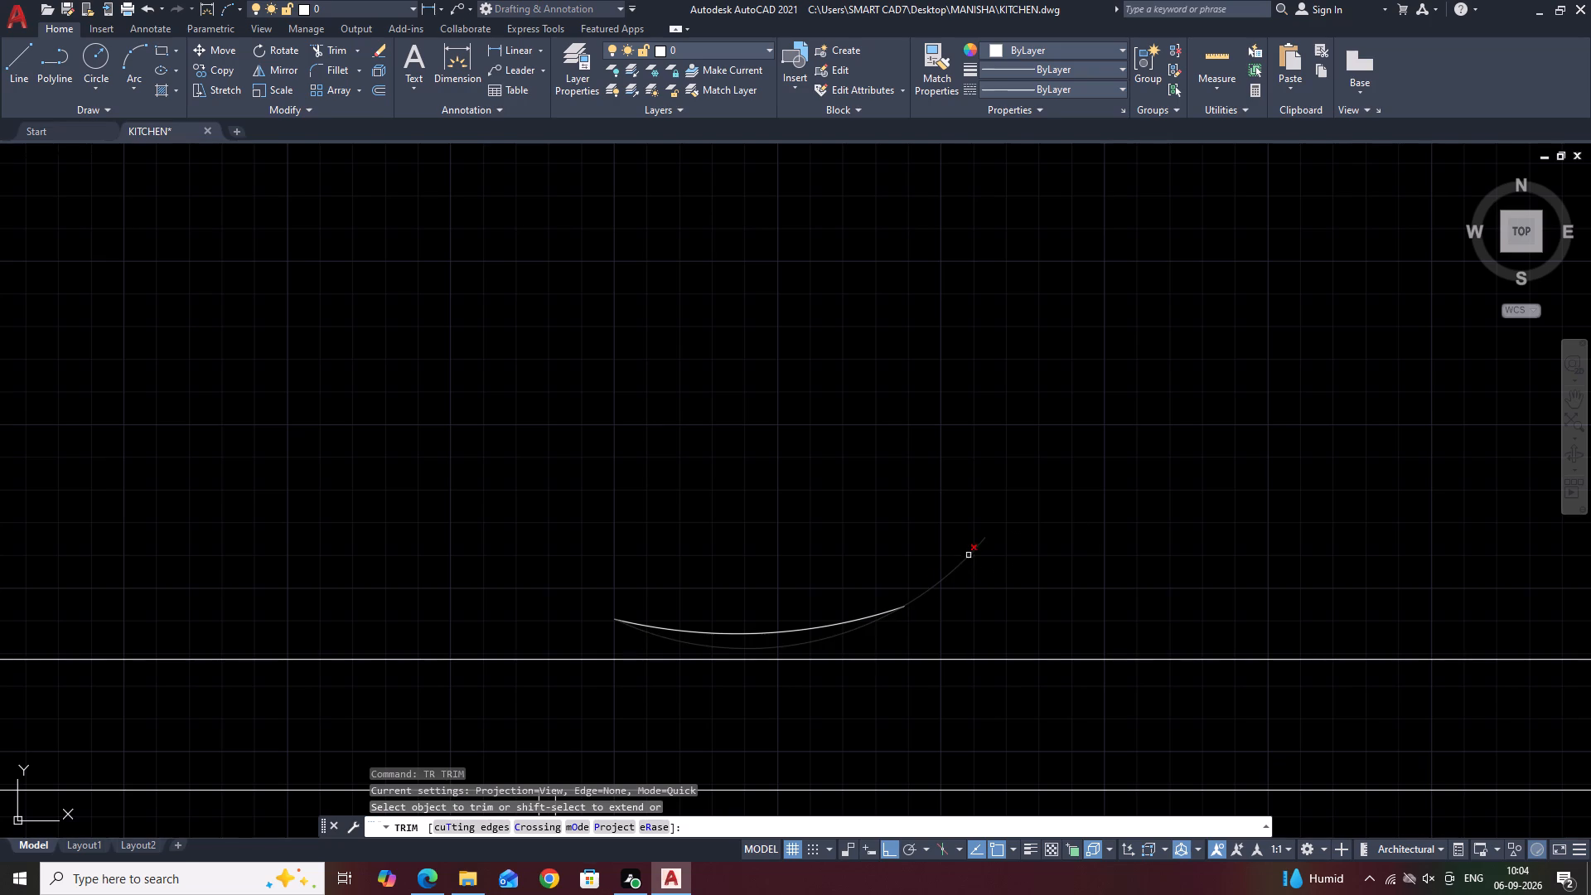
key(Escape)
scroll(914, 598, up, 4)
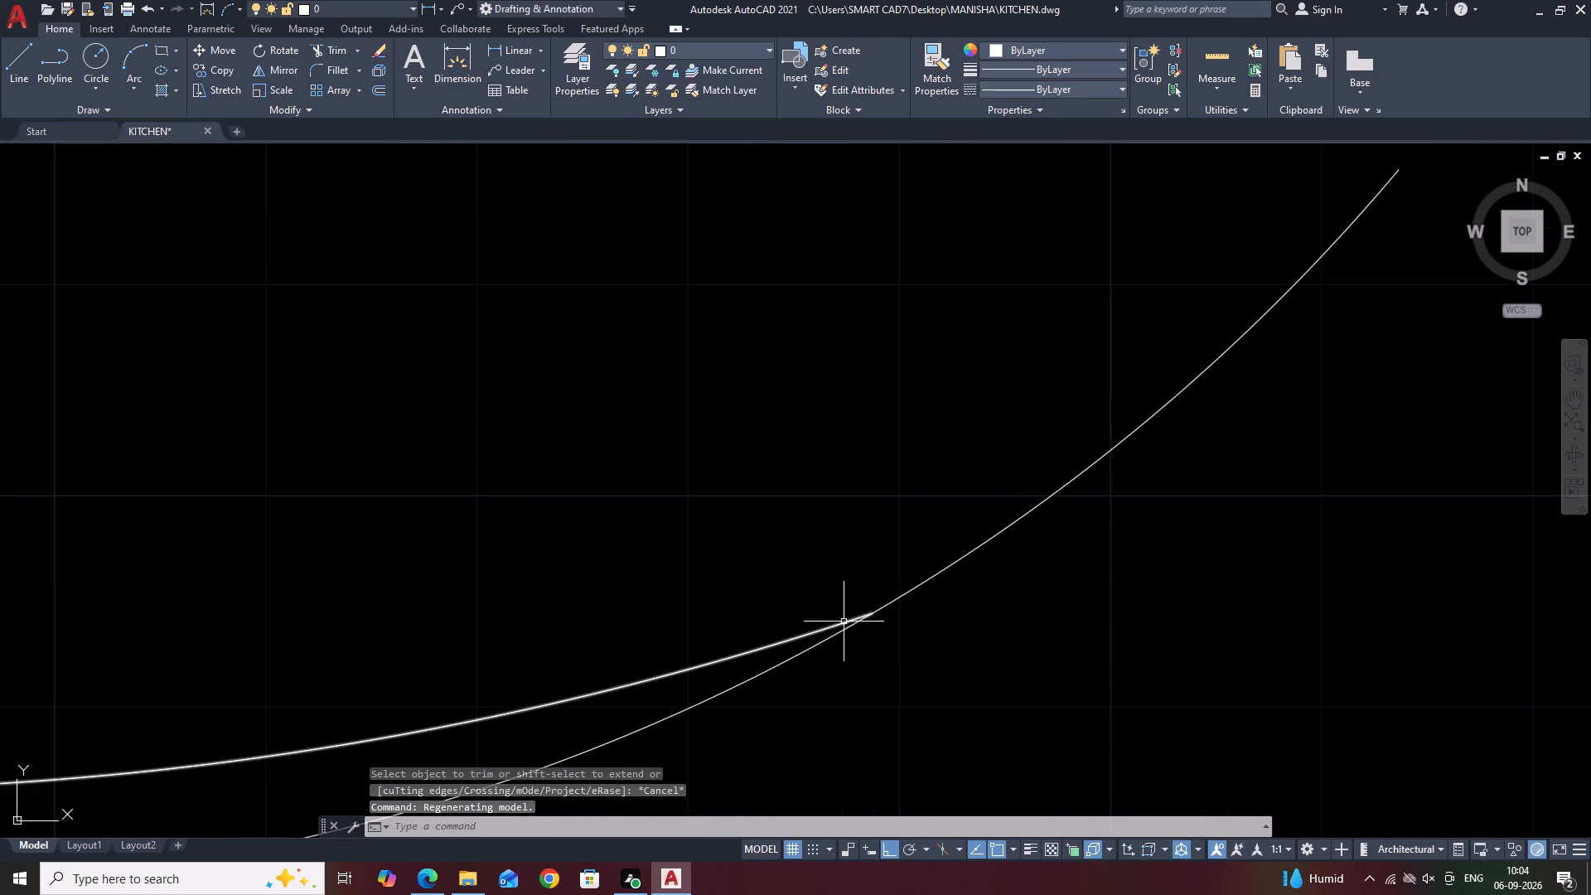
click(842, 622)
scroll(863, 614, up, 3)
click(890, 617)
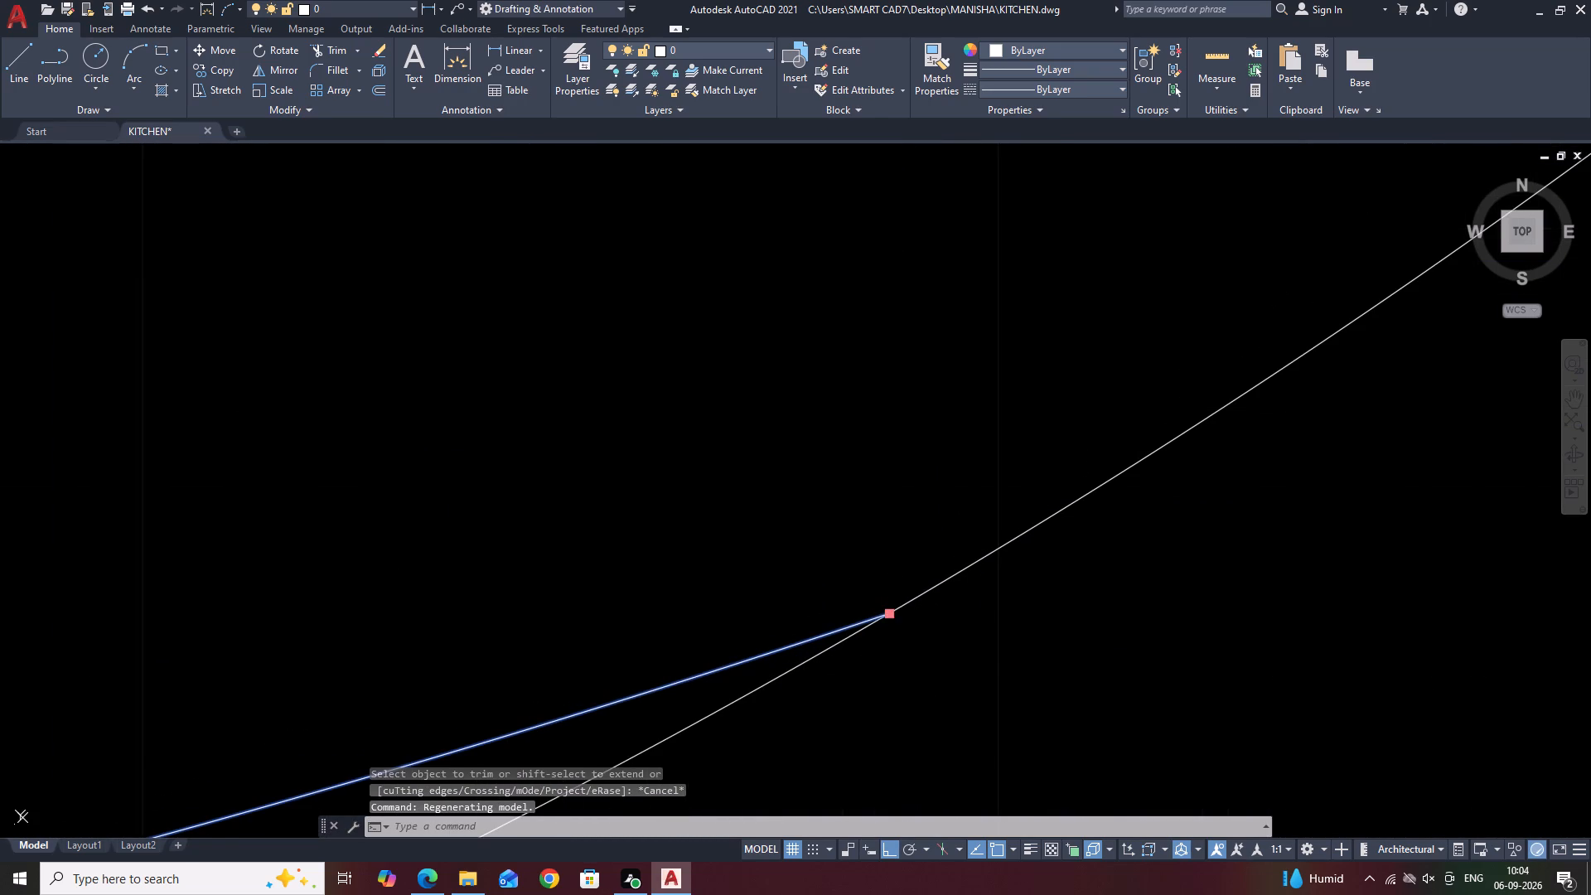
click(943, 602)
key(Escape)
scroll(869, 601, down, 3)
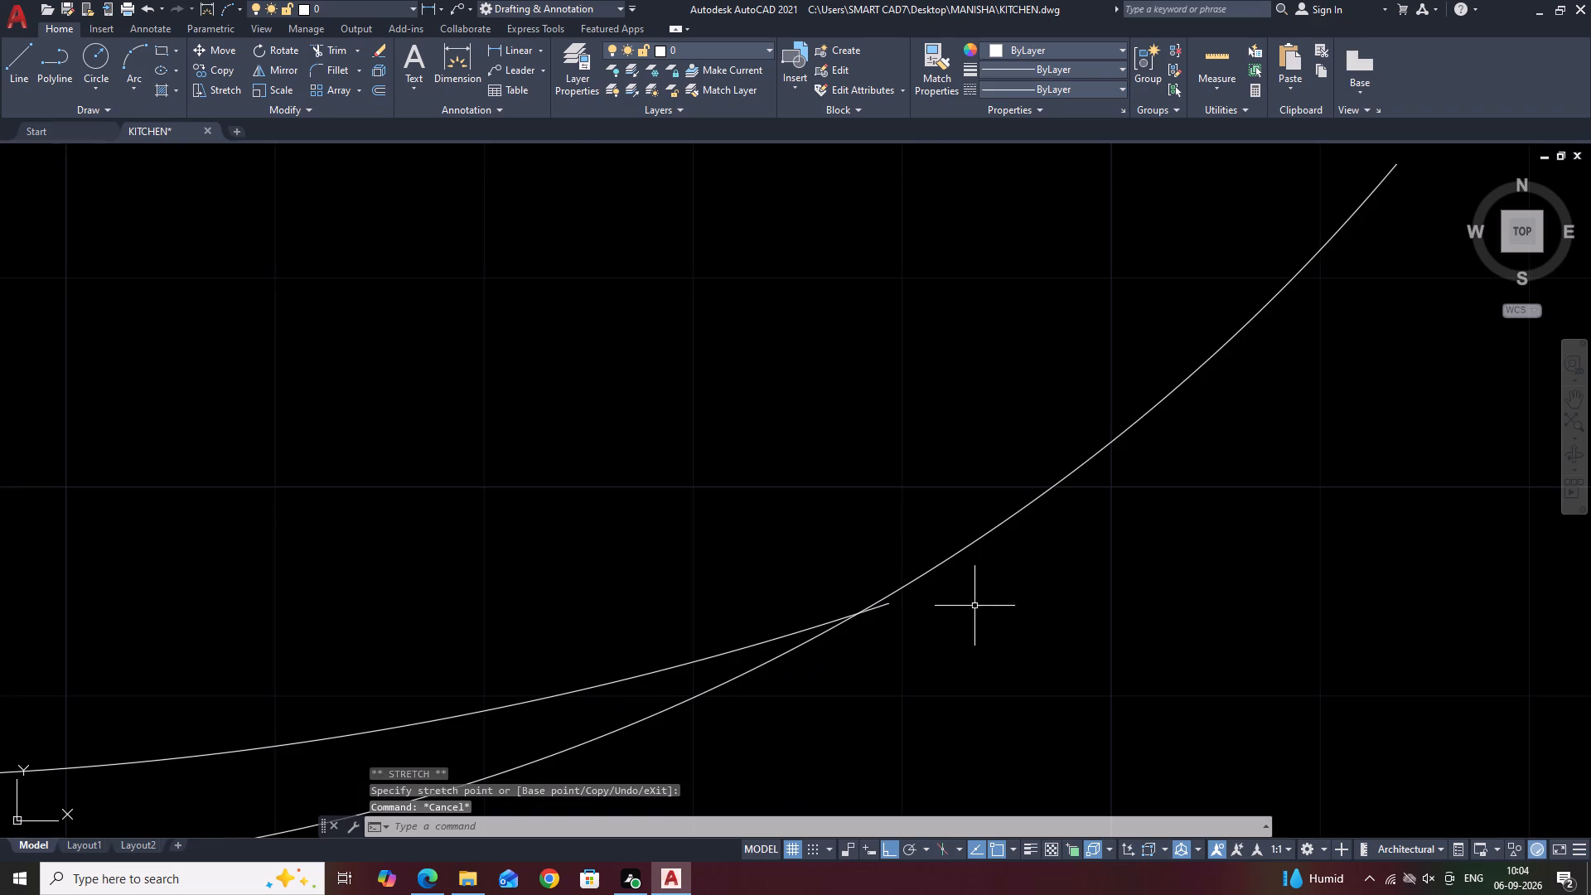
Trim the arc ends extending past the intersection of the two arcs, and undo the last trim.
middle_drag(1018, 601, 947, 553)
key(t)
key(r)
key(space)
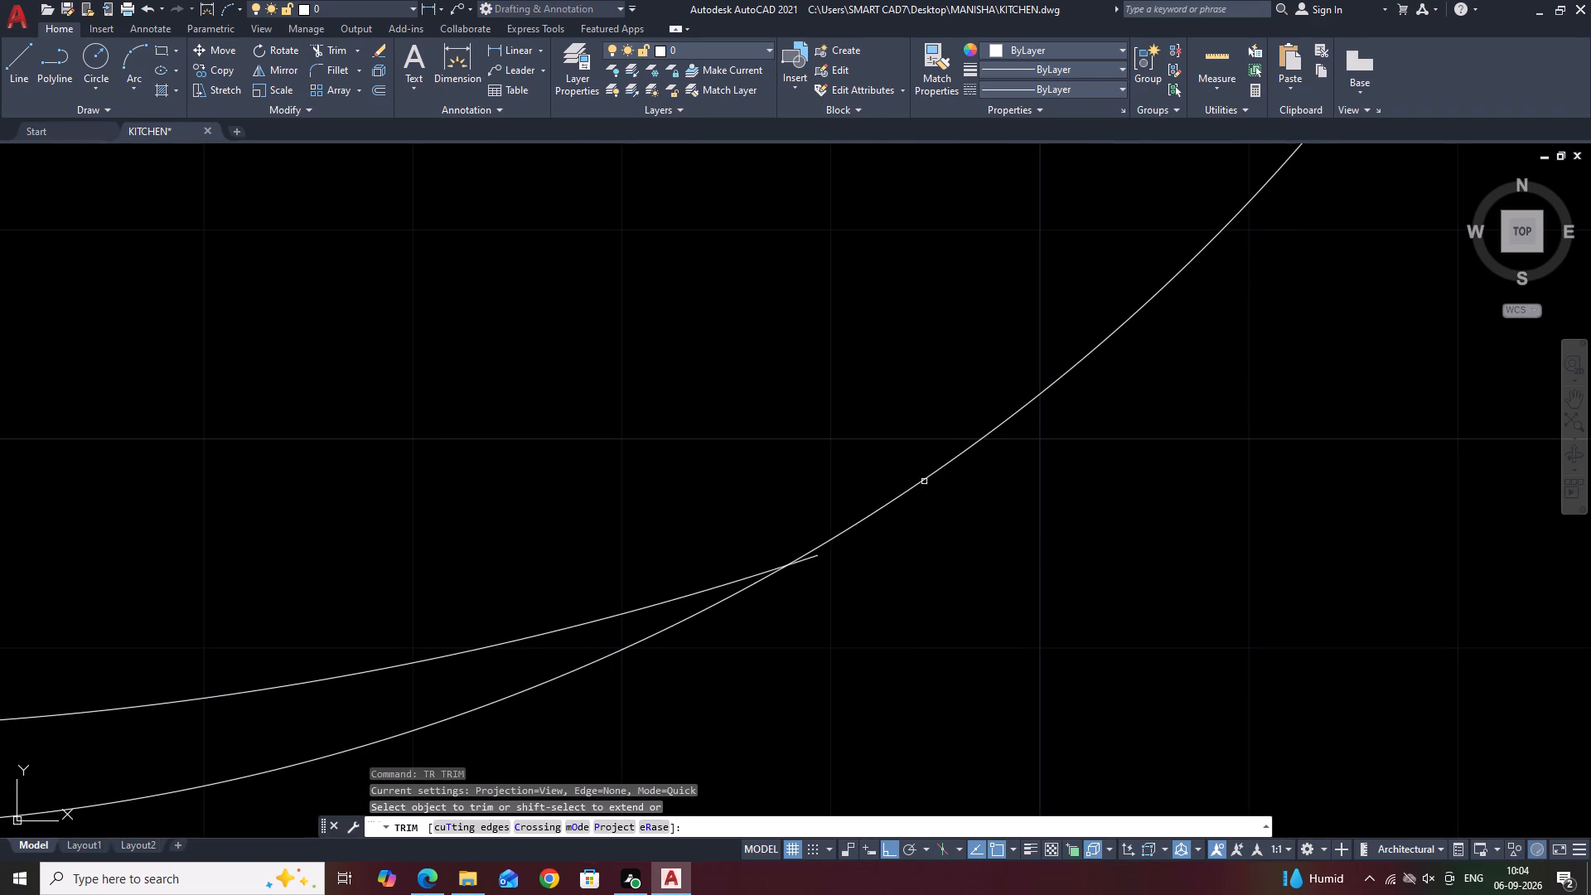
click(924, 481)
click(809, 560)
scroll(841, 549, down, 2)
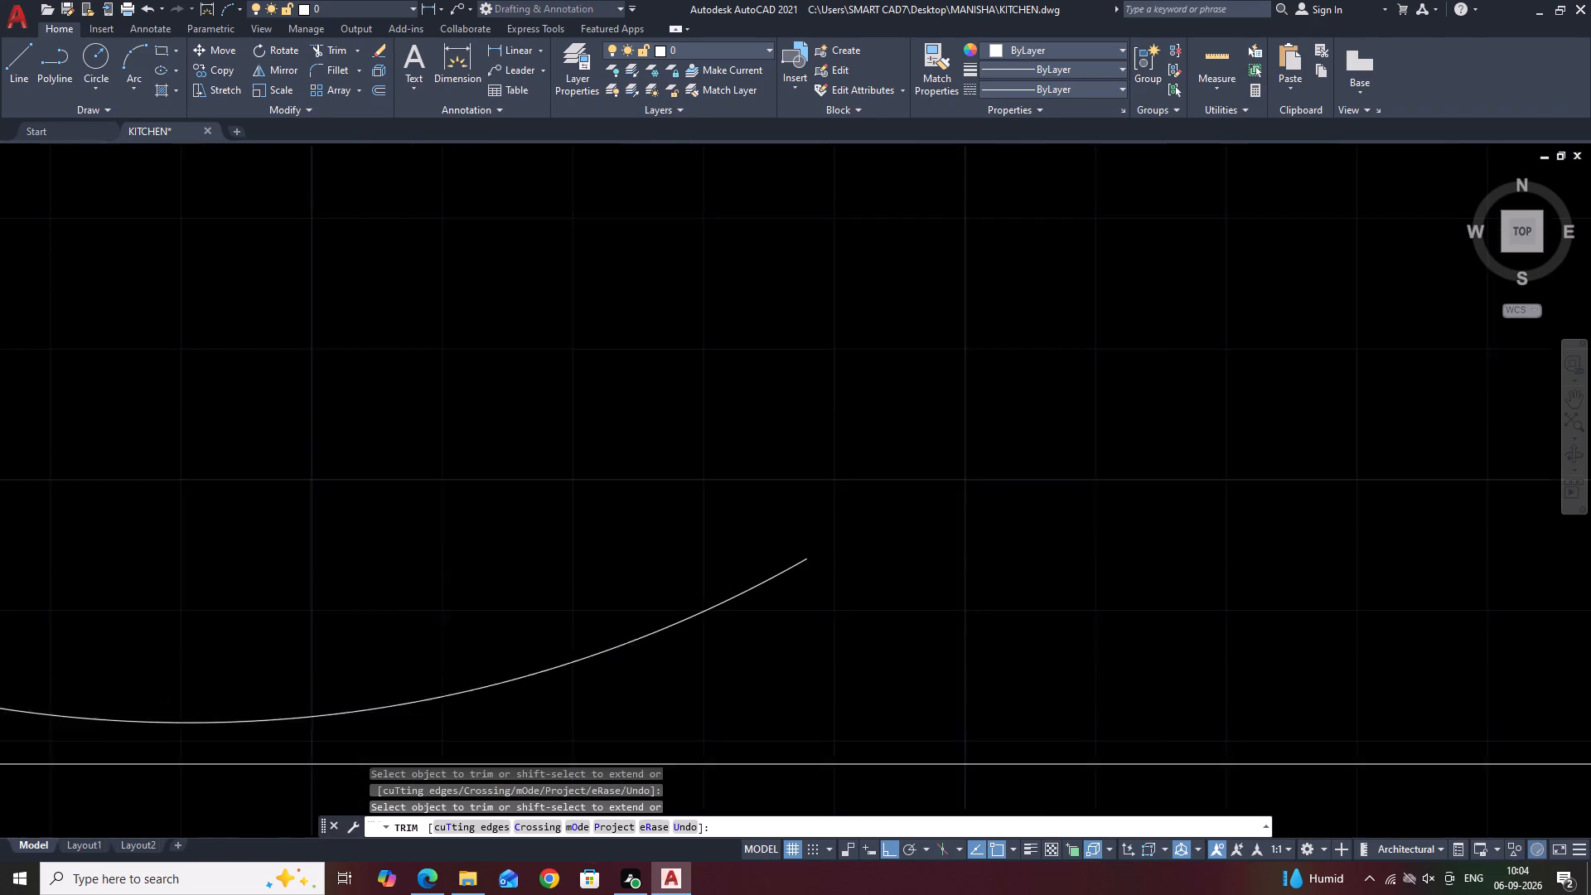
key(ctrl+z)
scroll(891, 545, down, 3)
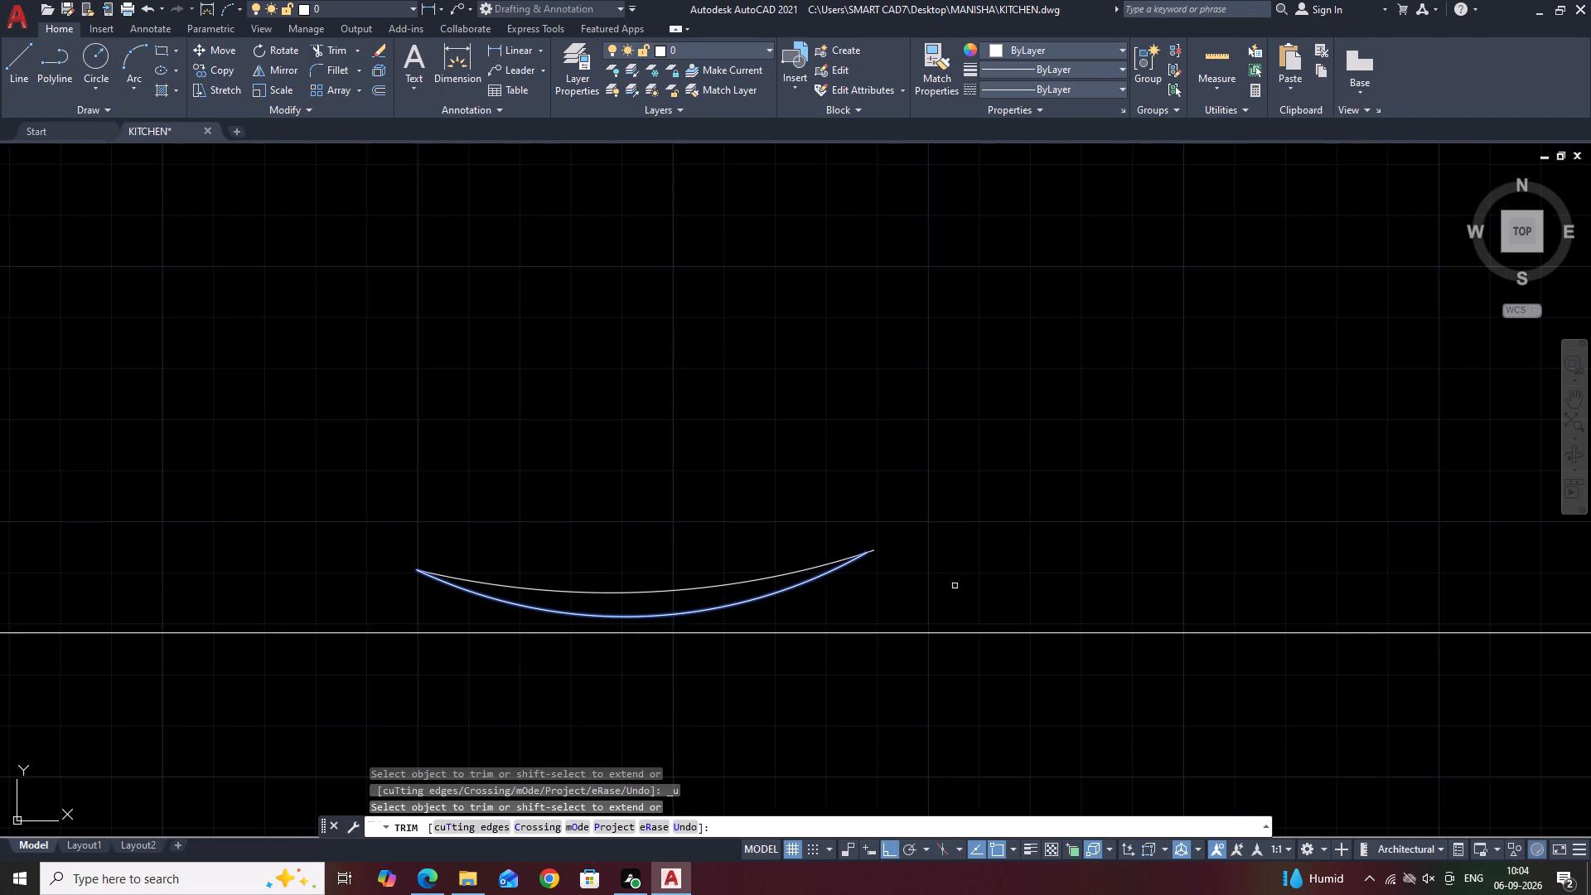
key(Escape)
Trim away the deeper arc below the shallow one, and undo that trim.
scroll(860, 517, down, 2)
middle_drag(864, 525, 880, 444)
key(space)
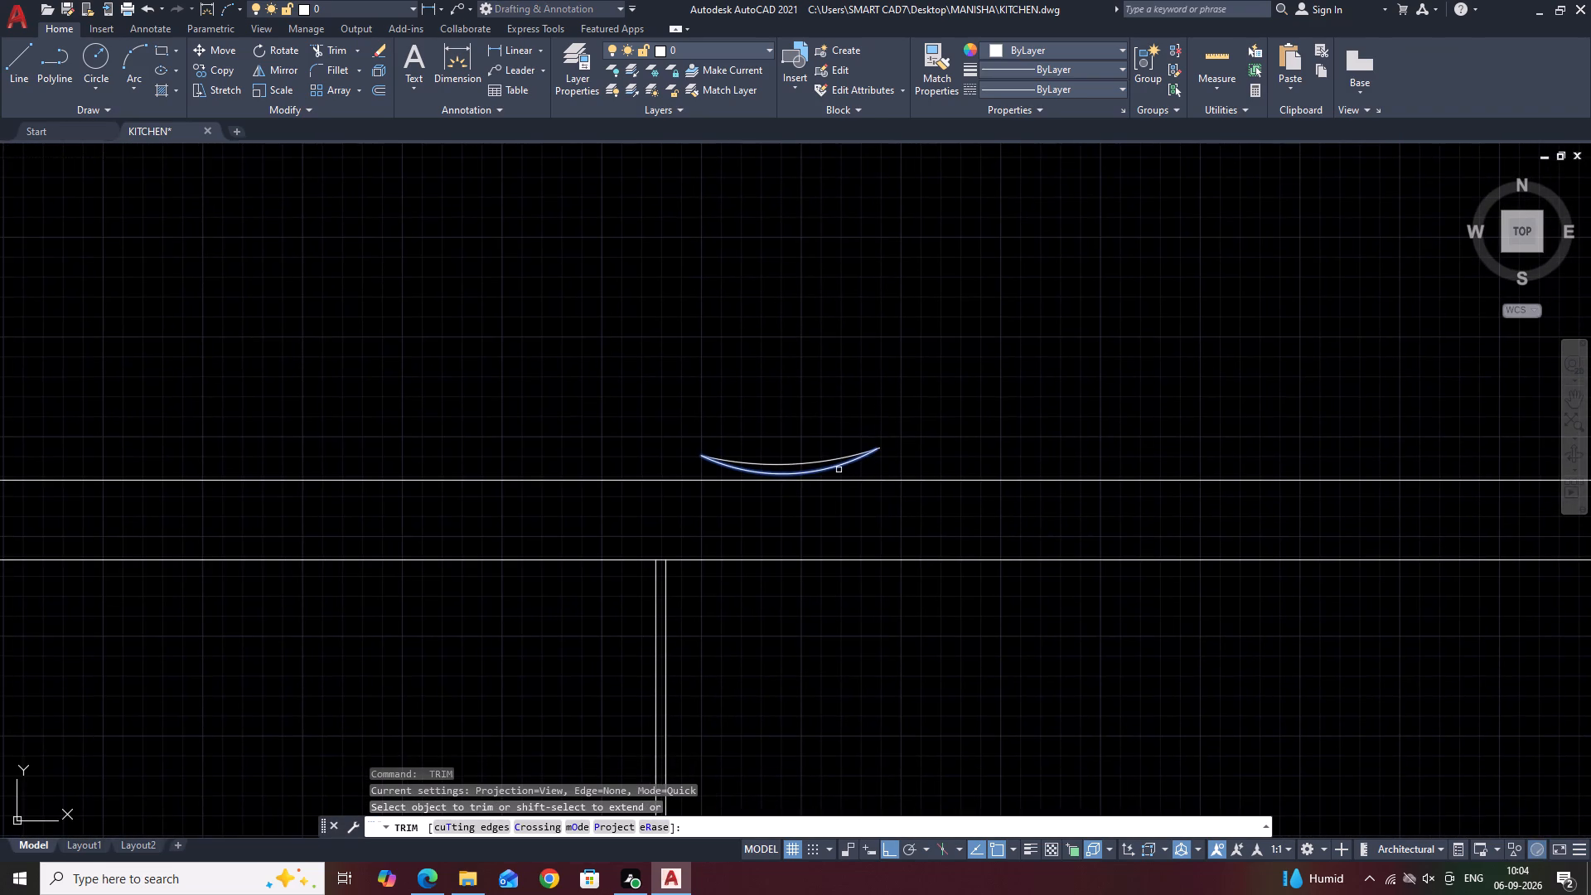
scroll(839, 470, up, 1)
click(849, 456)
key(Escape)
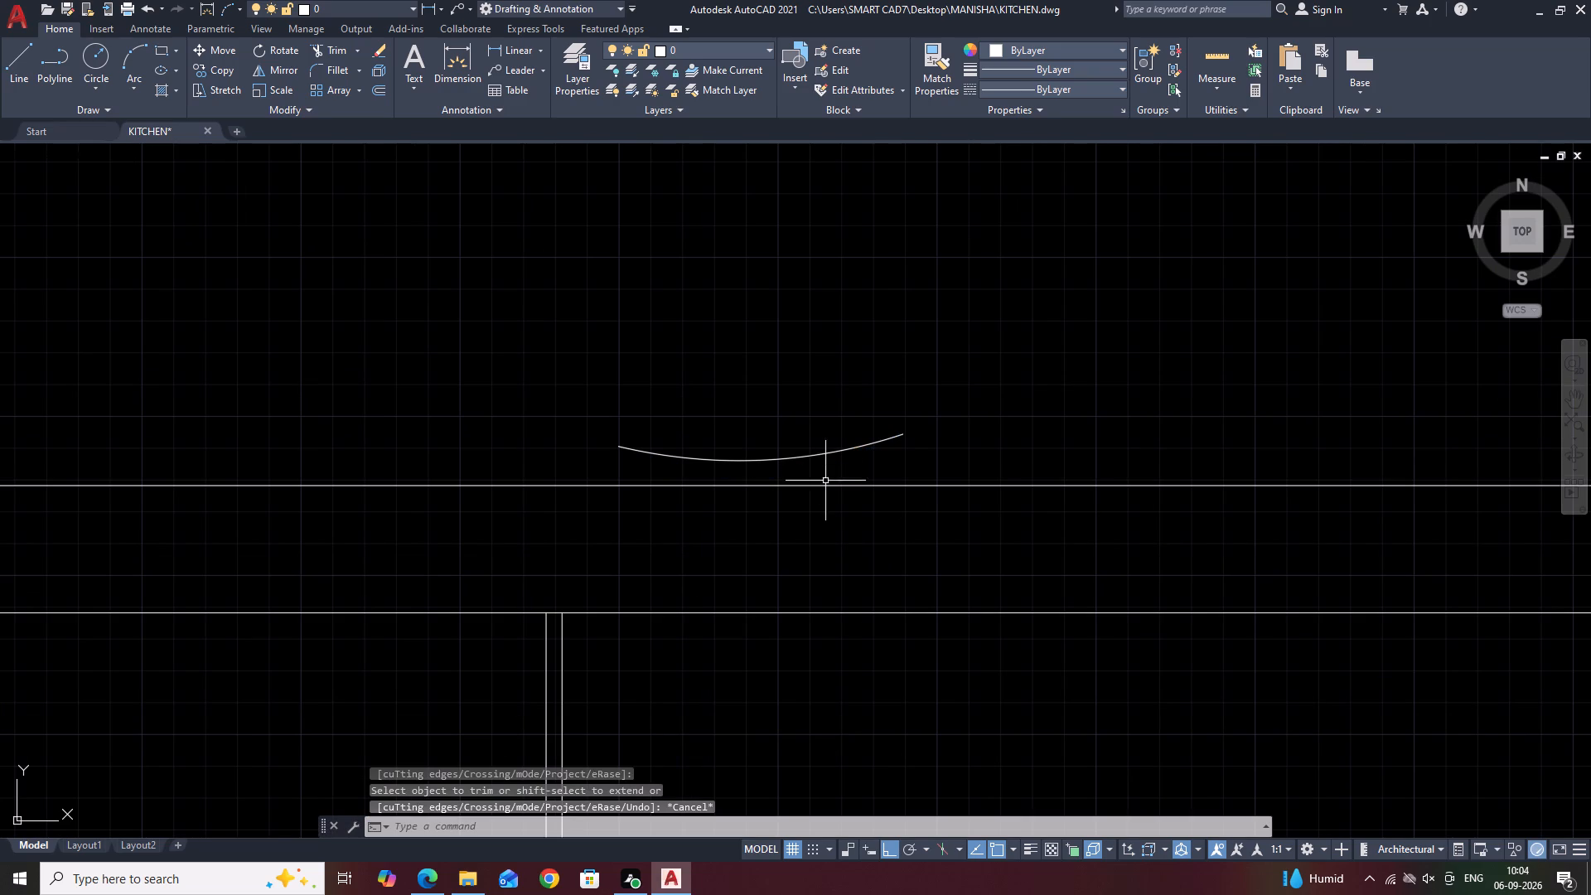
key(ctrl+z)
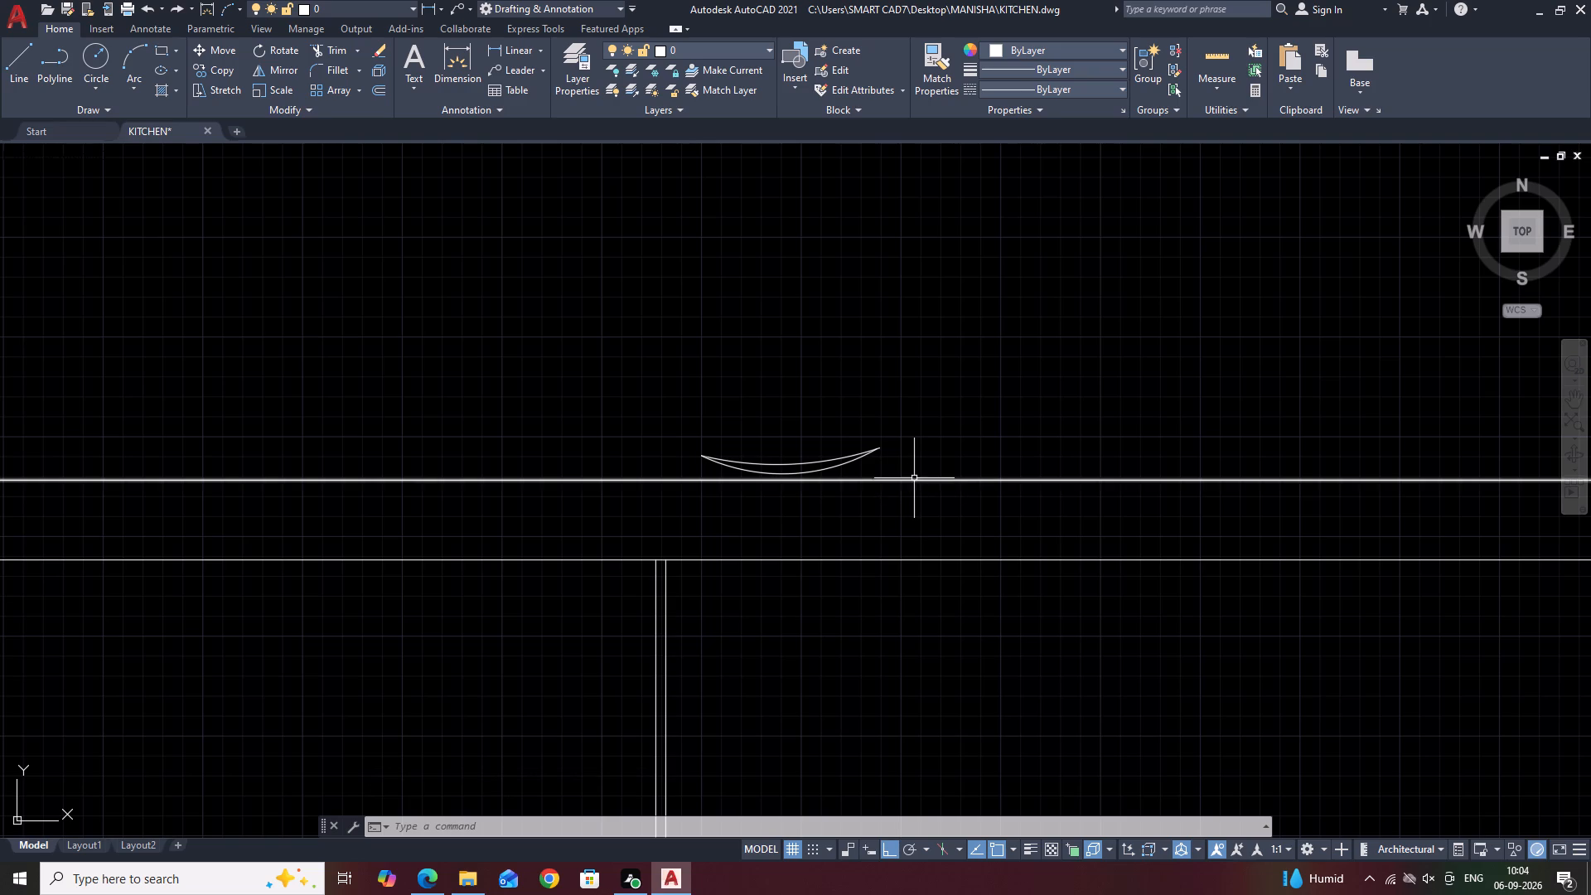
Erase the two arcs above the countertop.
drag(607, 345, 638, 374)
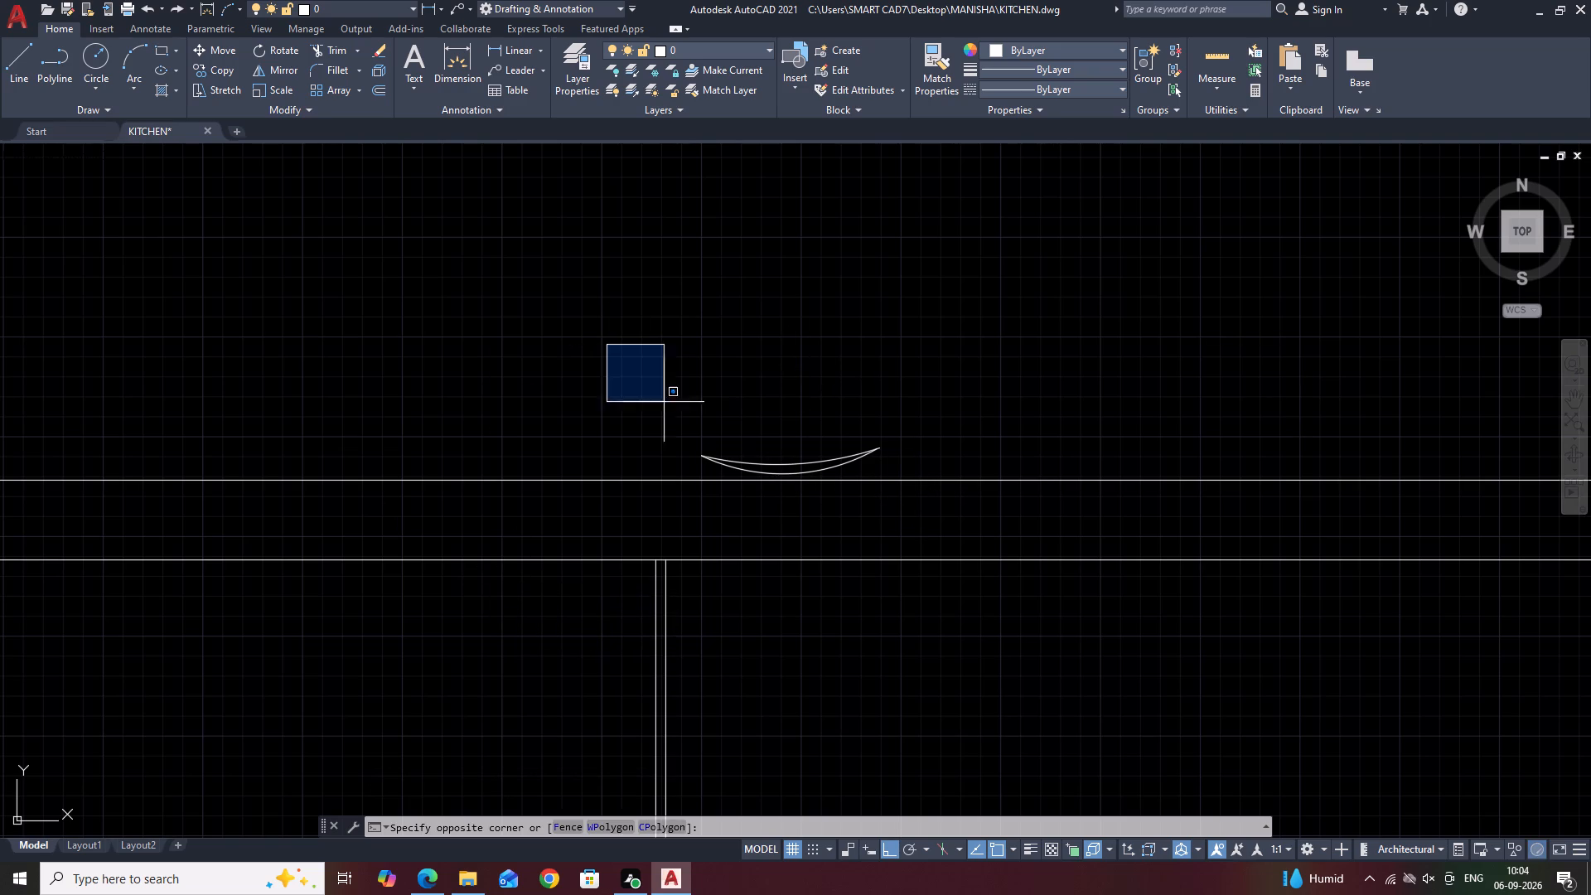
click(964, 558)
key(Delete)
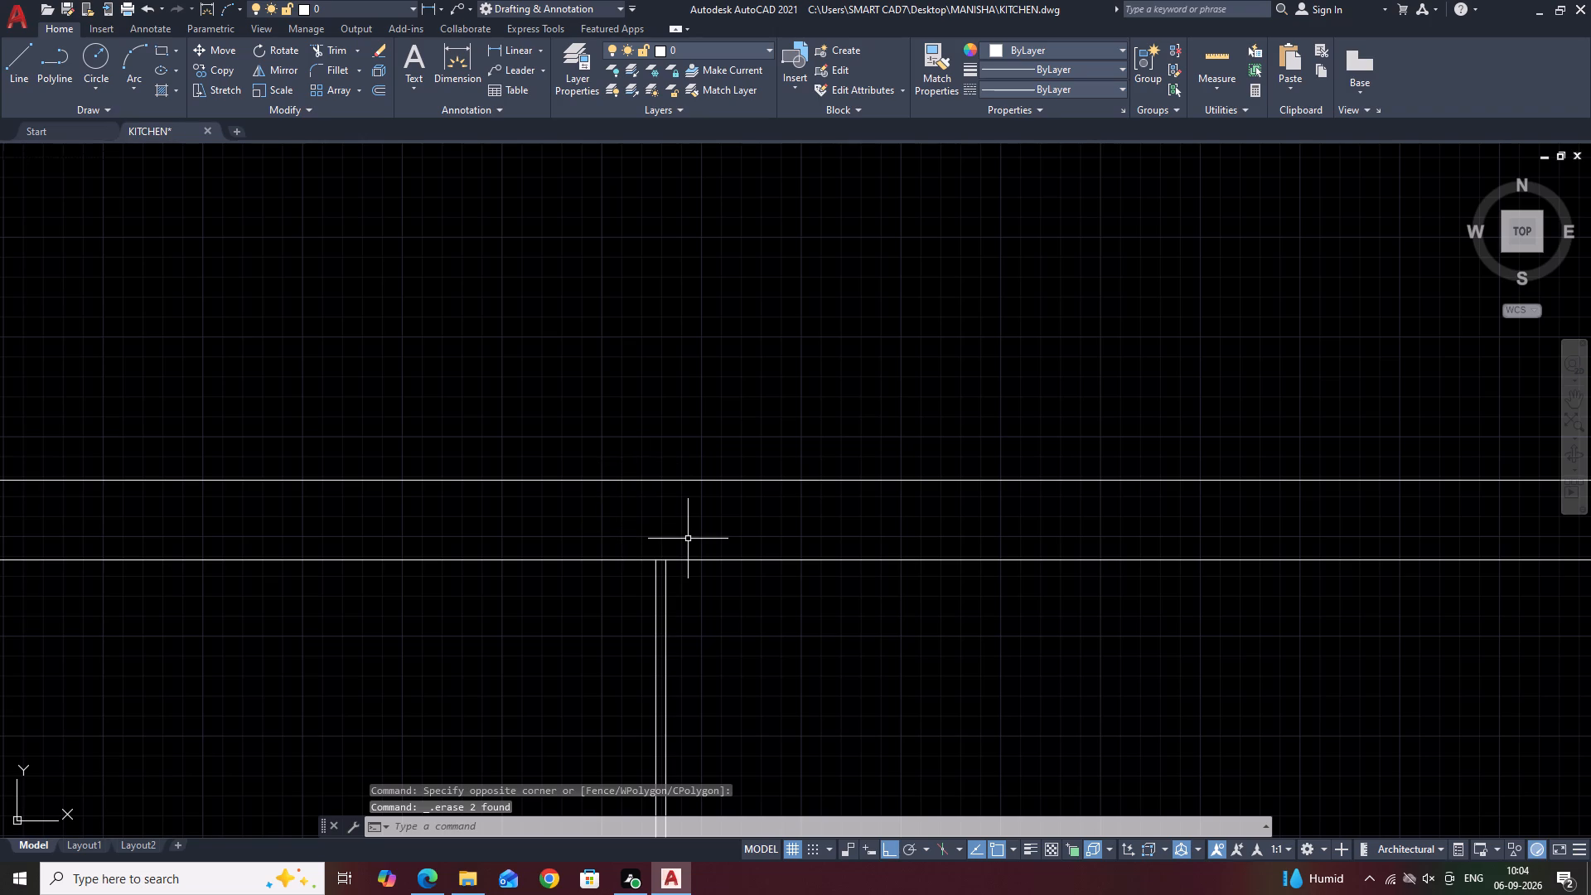
Draw a small, flat horizontal ellipse just above the countertop, near the lowest row's narrow double vertical division.
key(e)
key(l)
key(space)
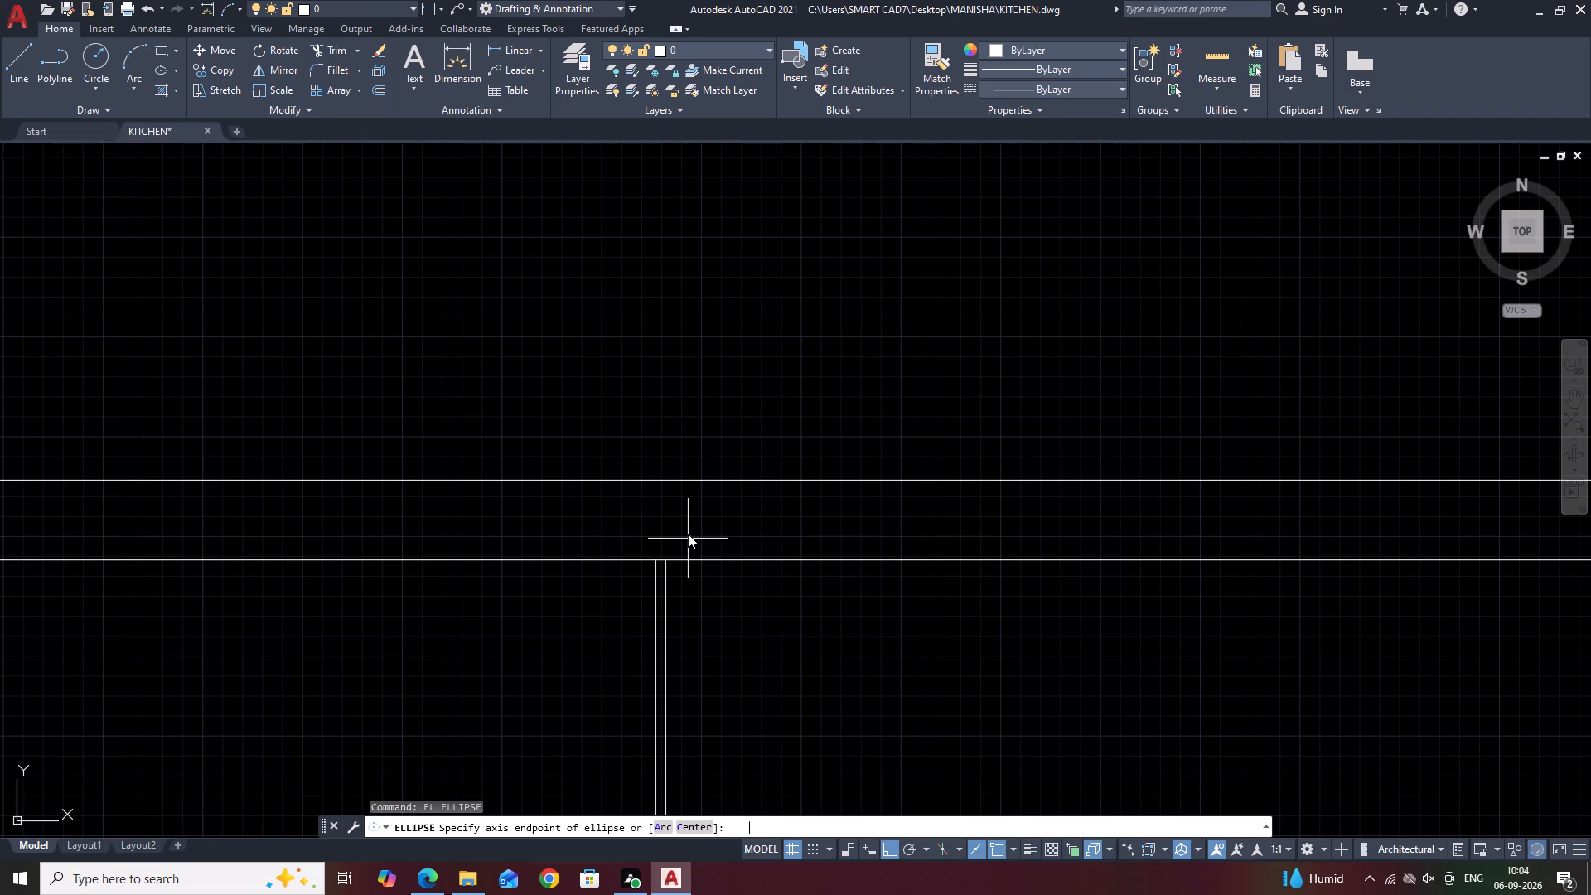
click(726, 447)
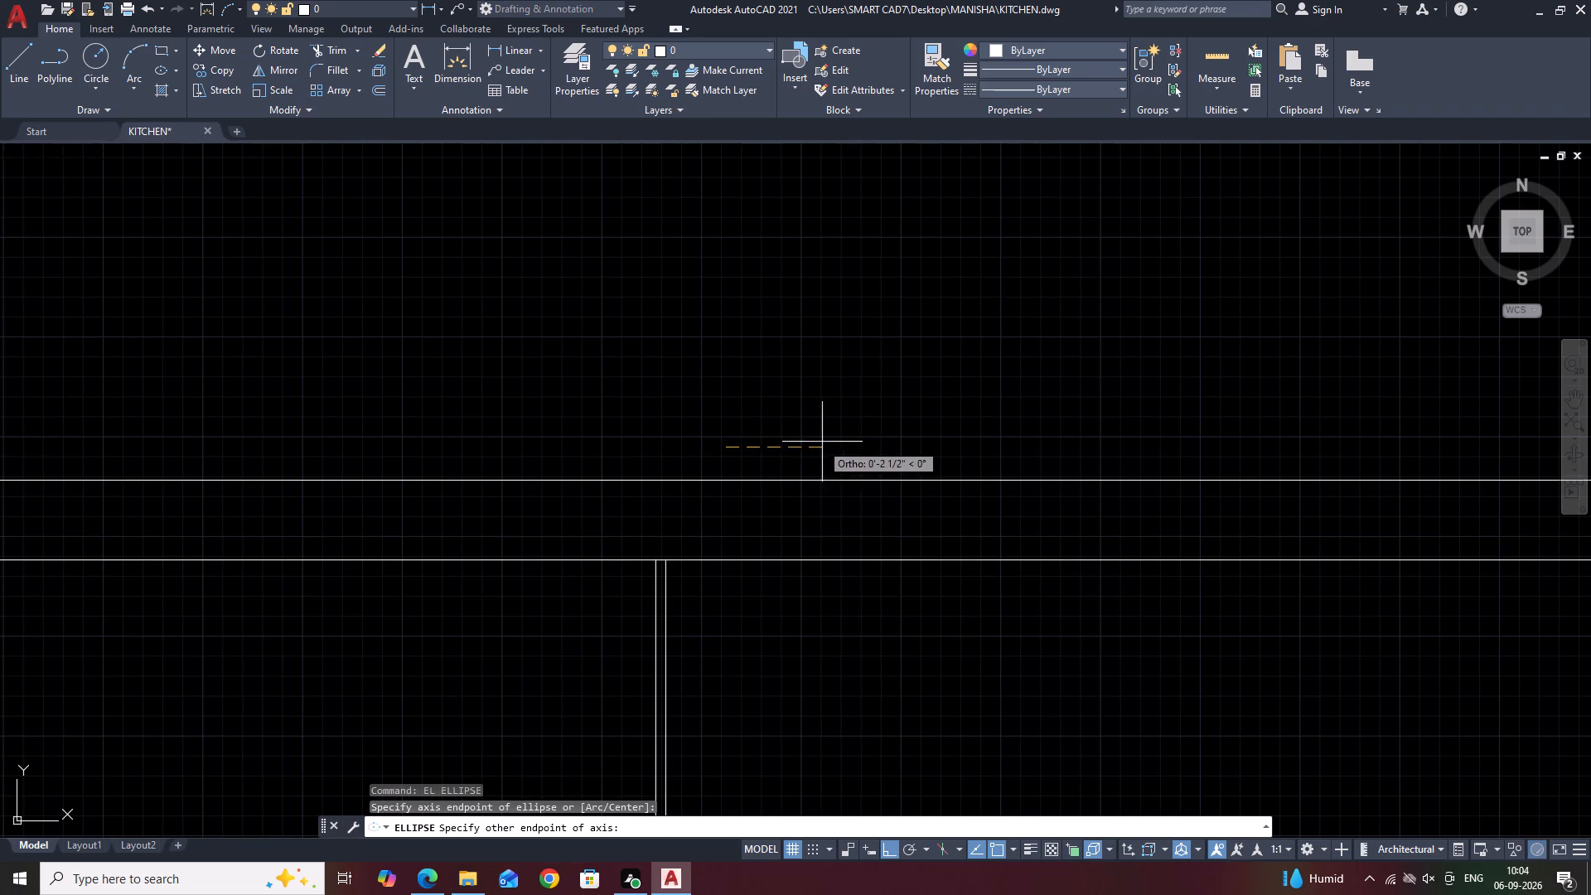
click(781, 450)
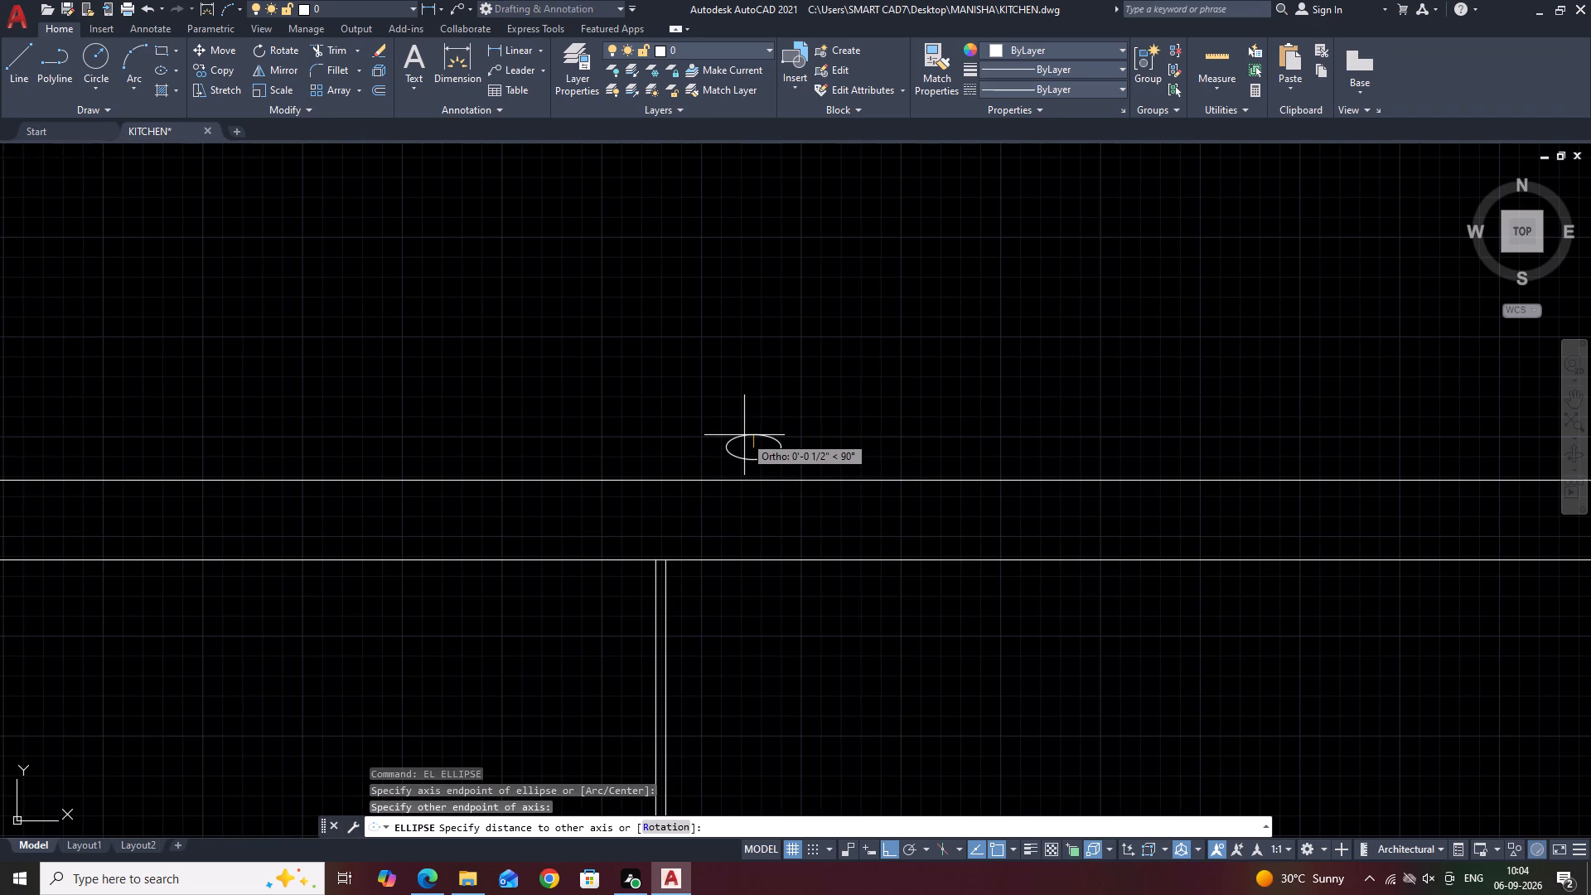
scroll(762, 464, up, 2)
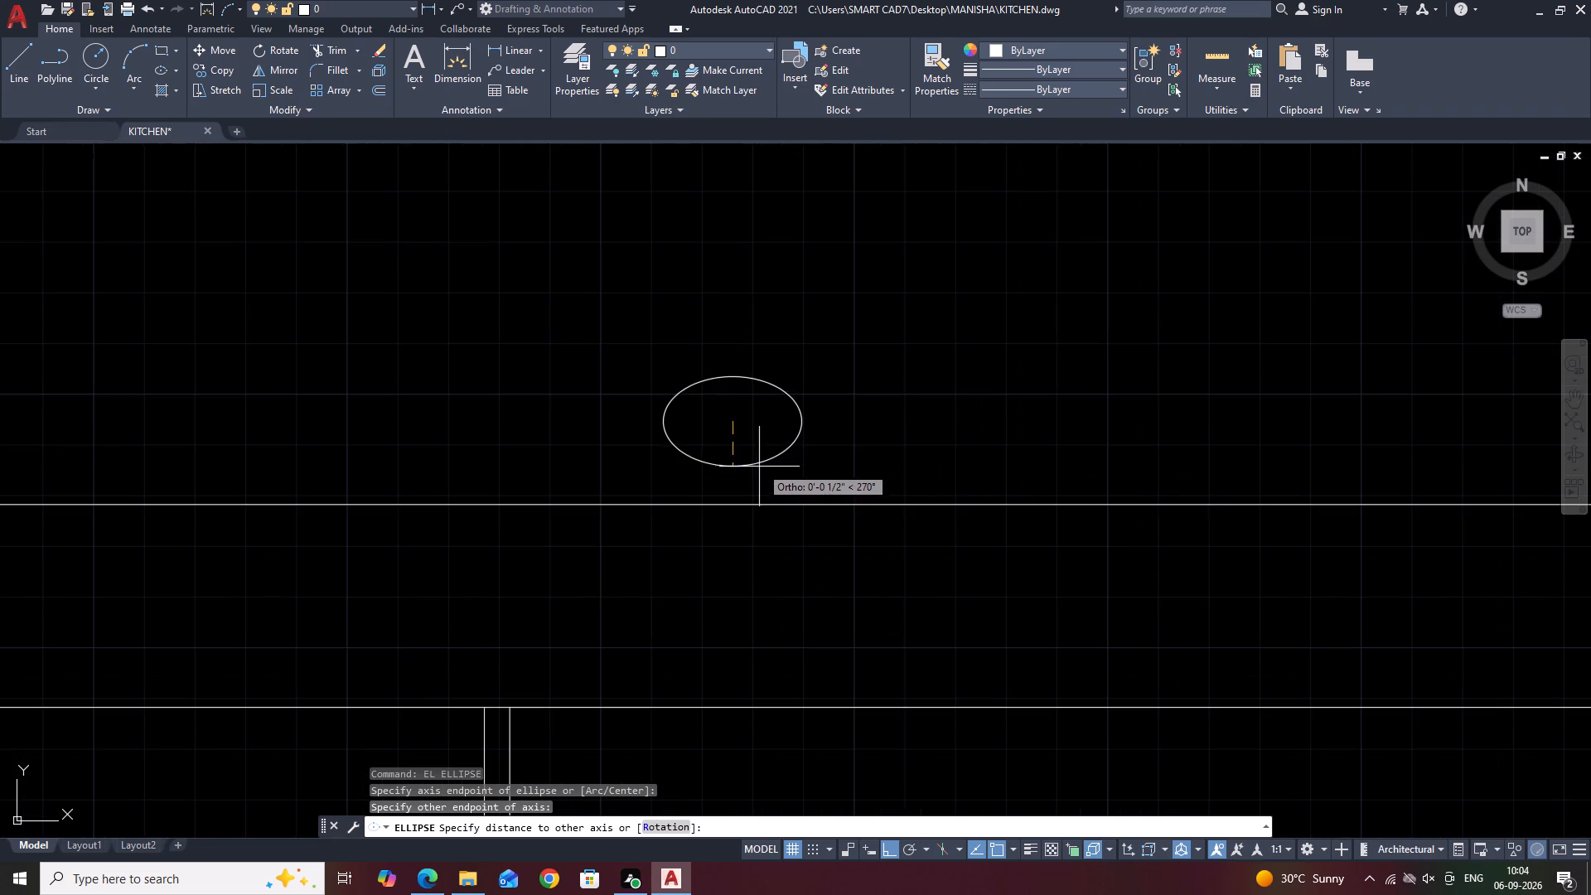
click(740, 429)
Move the flat ellipse straight down, closer to the countertop's upper line.
click(739, 429)
scroll(723, 429, up, 3)
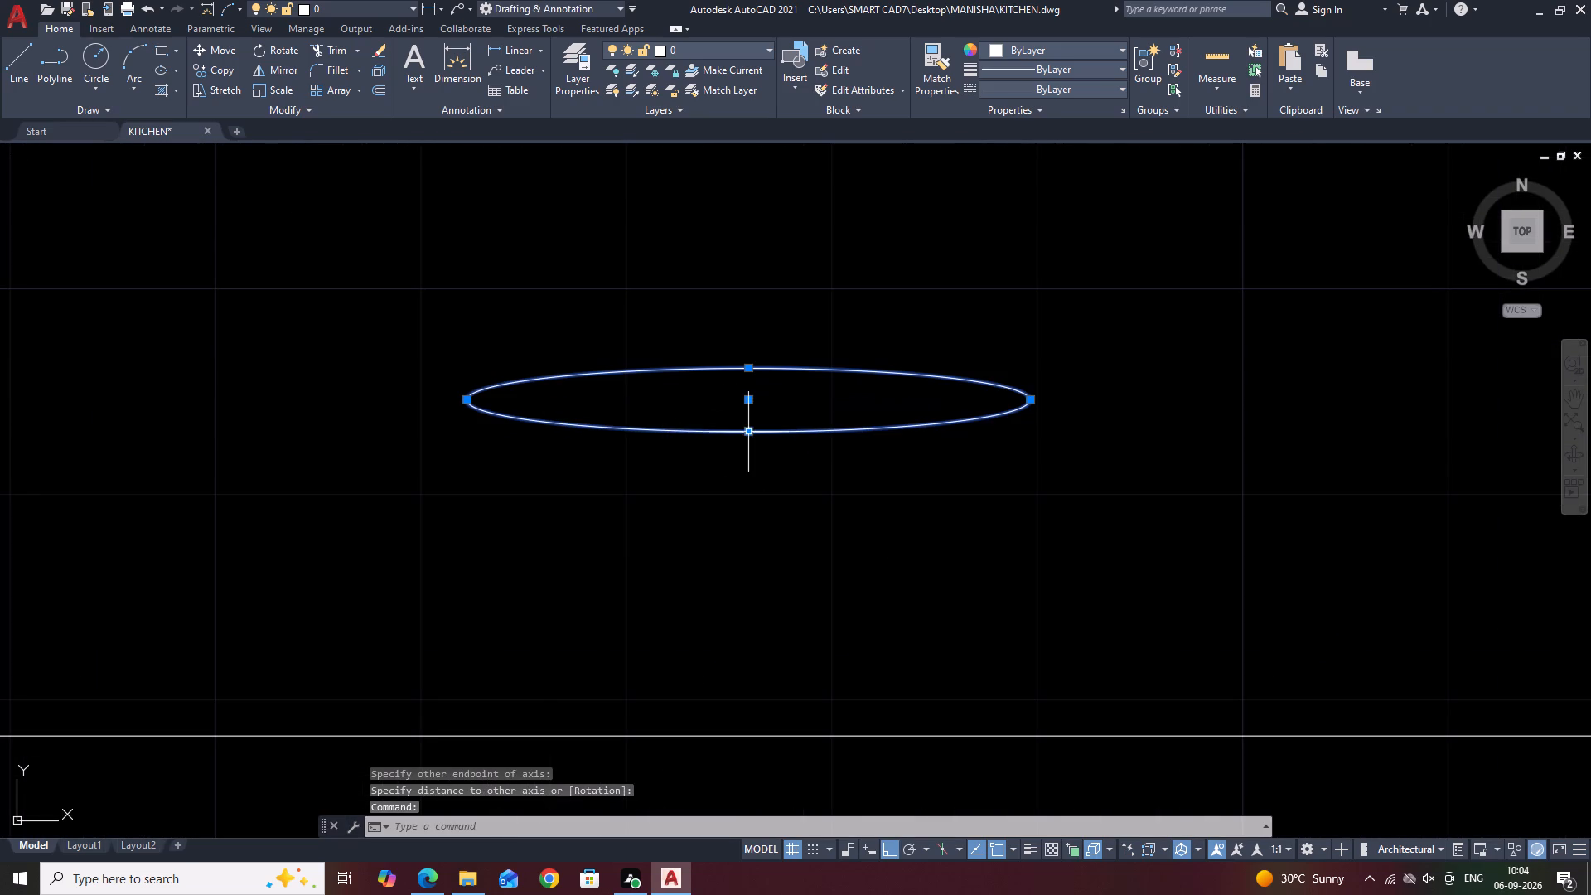
click(747, 431)
click(743, 428)
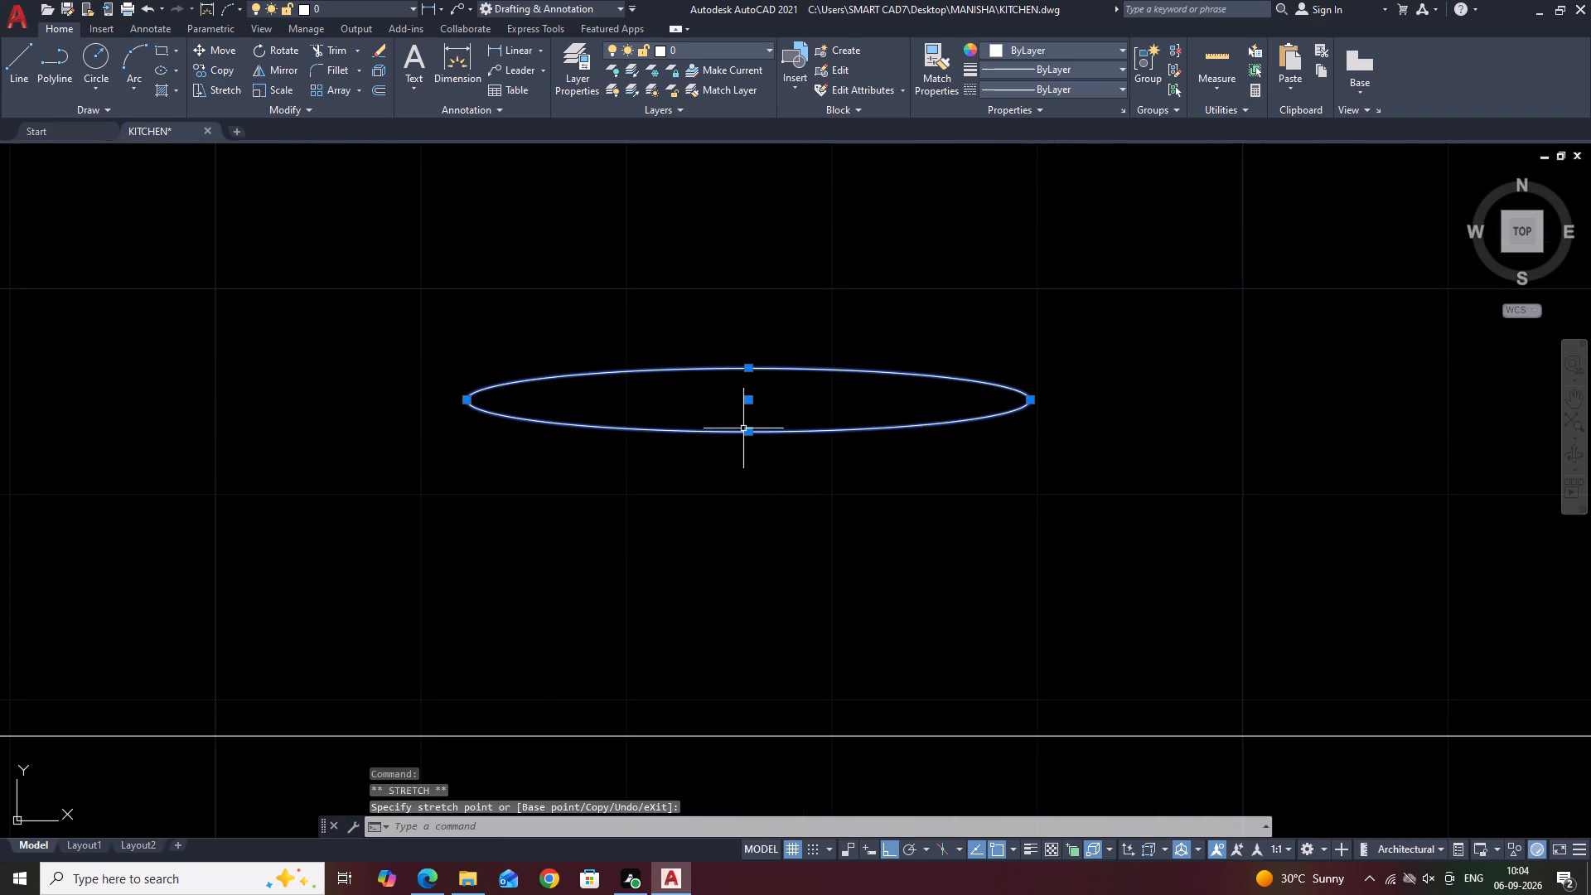
text(M)
key(space)
click(747, 437)
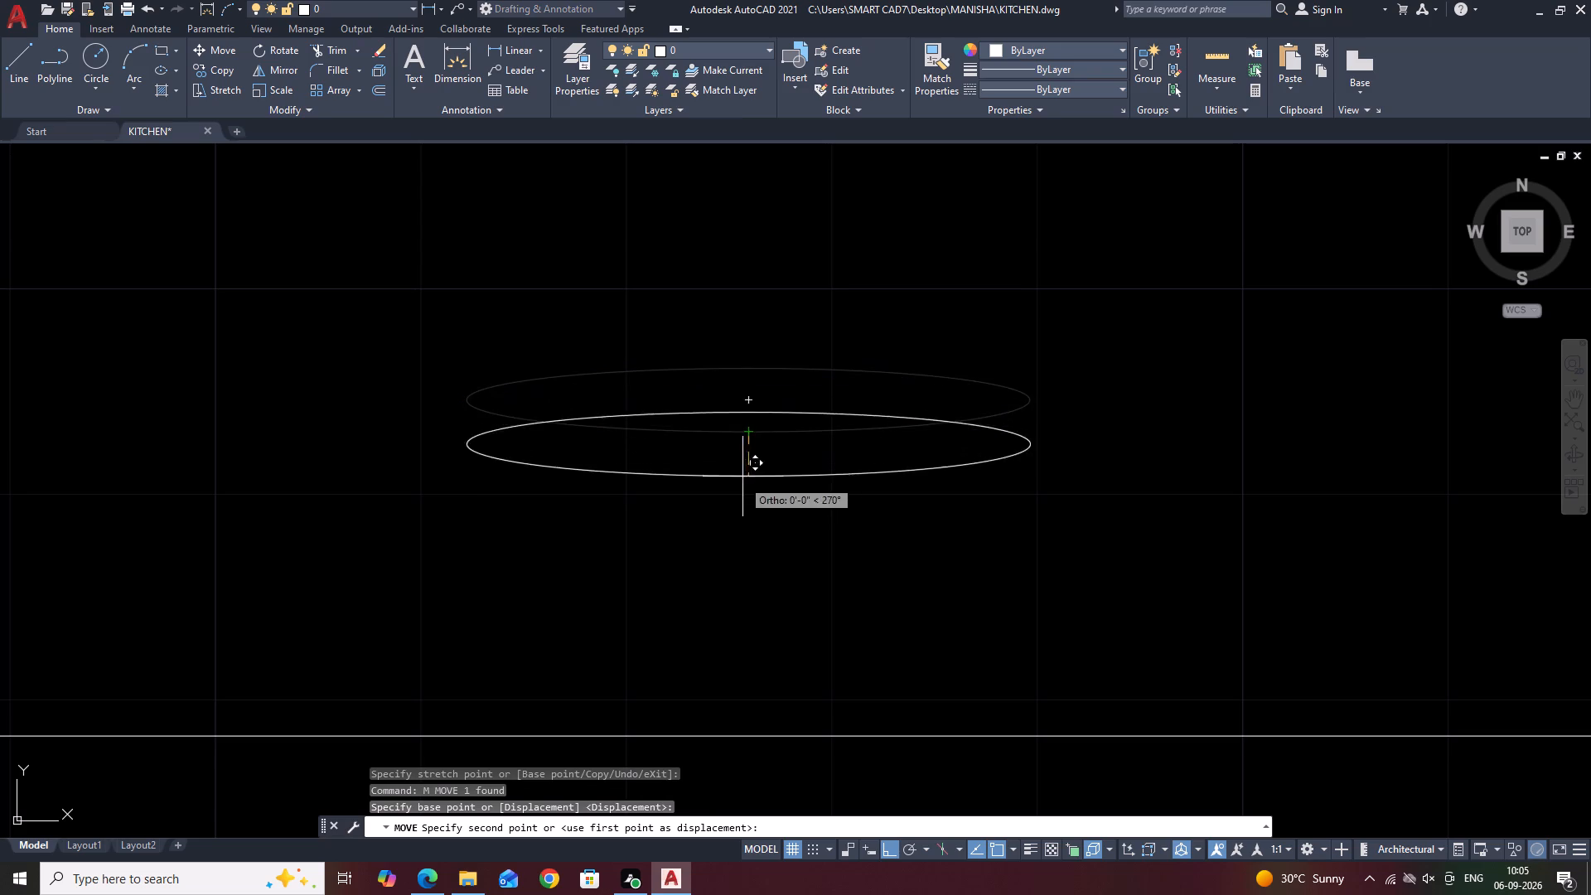
click(729, 550)
scroll(774, 475, down, 3)
middle_drag(920, 498, 925, 475)
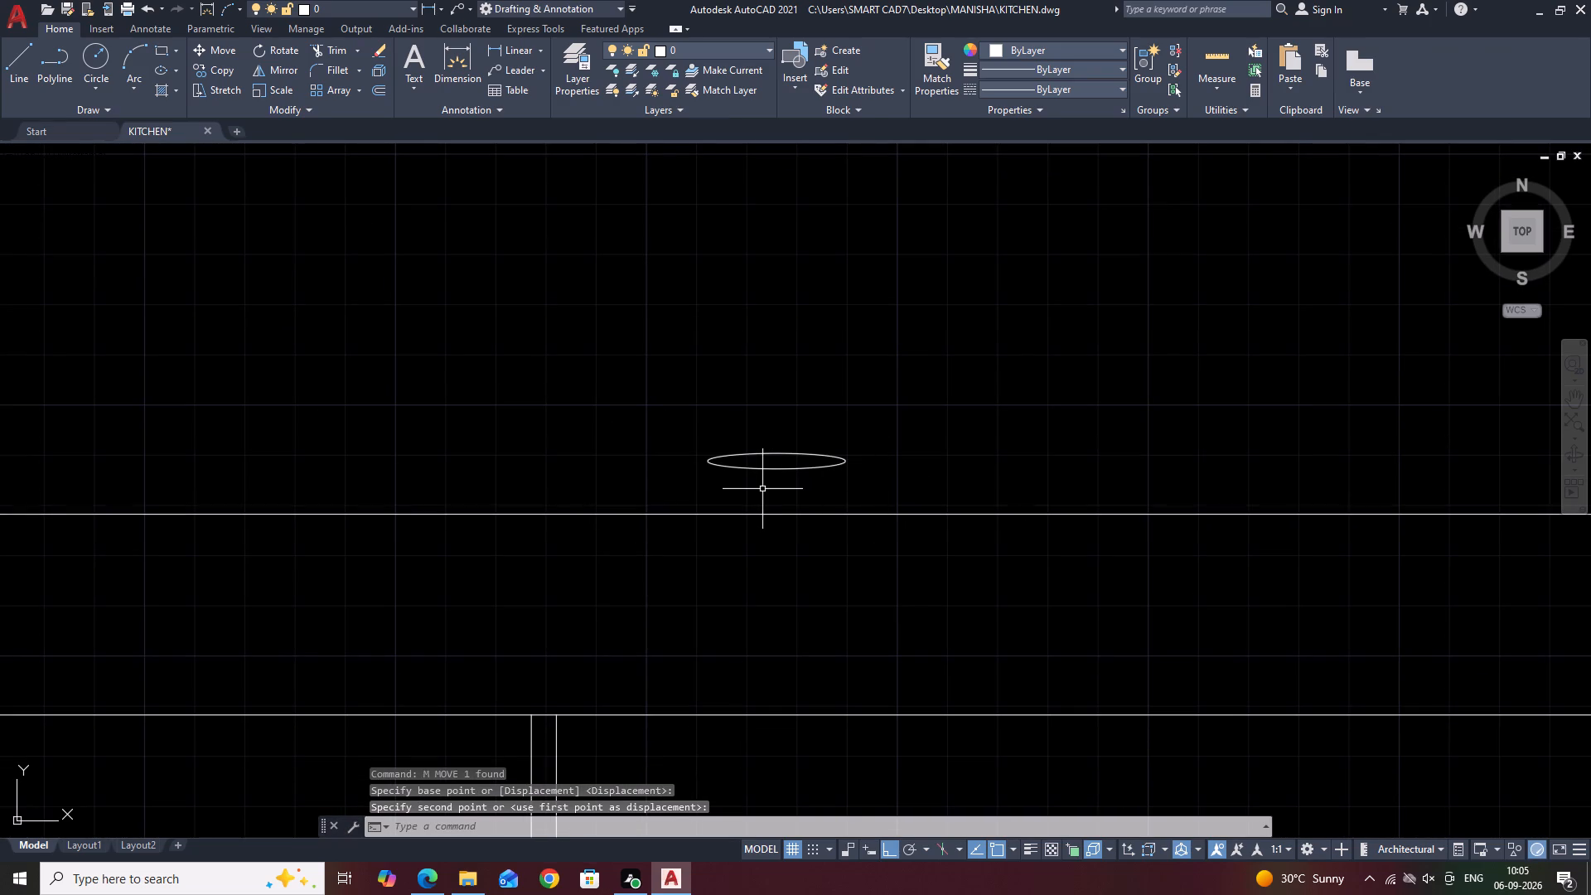
scroll(775, 471, up, 2)
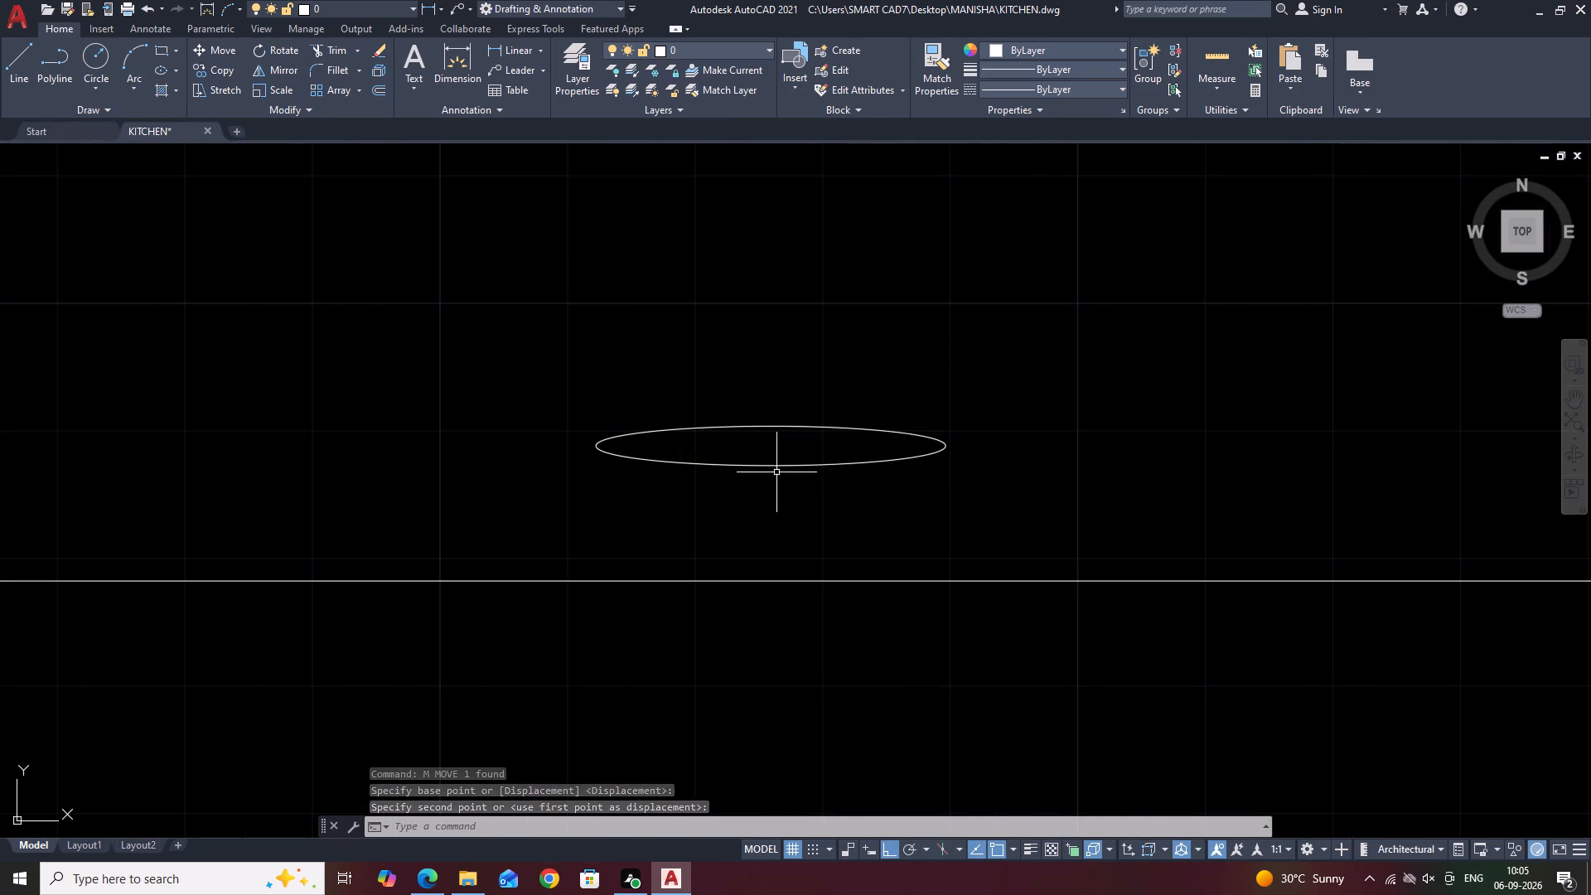
Offset the flat ellipse above the countertop inward by 0.02.
click(775, 465)
key(o)
key(space)
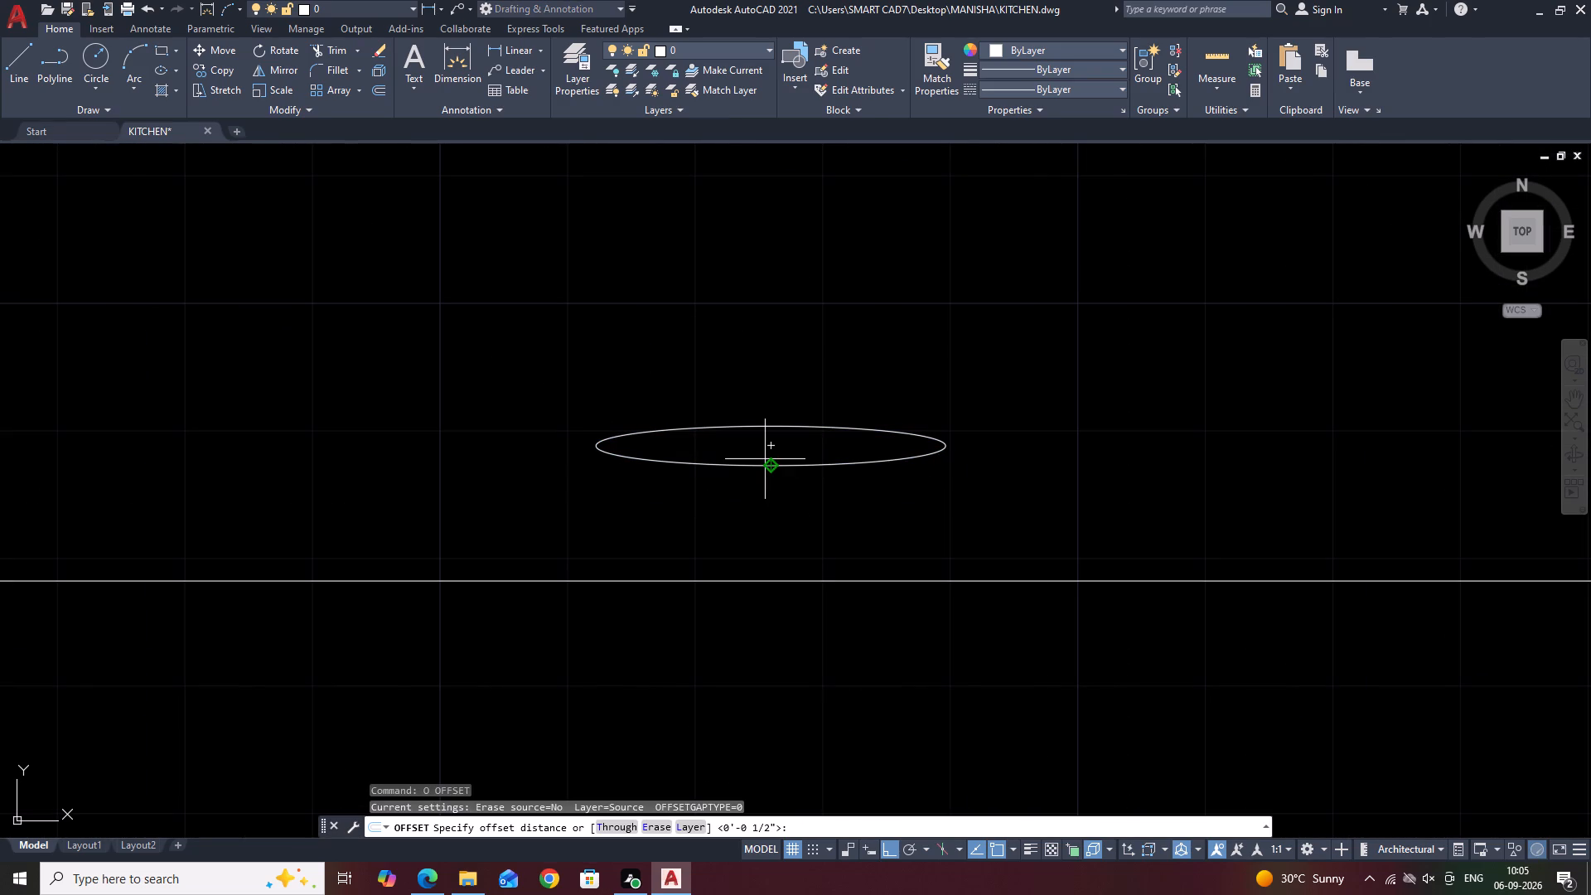
text(0.0)
key(2)
key(Return)
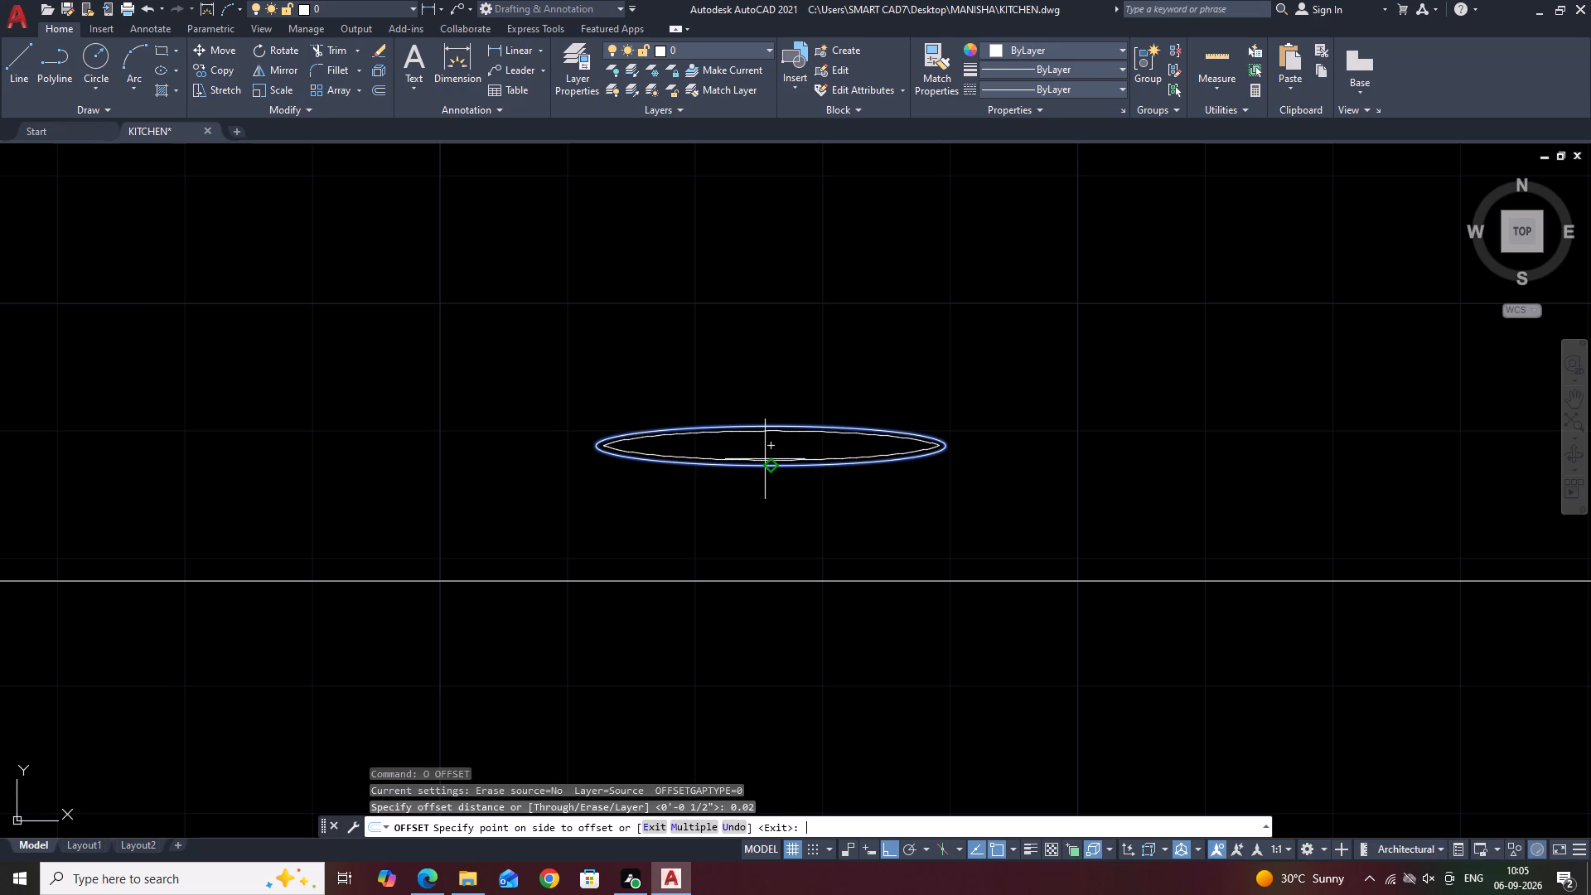
click(757, 456)
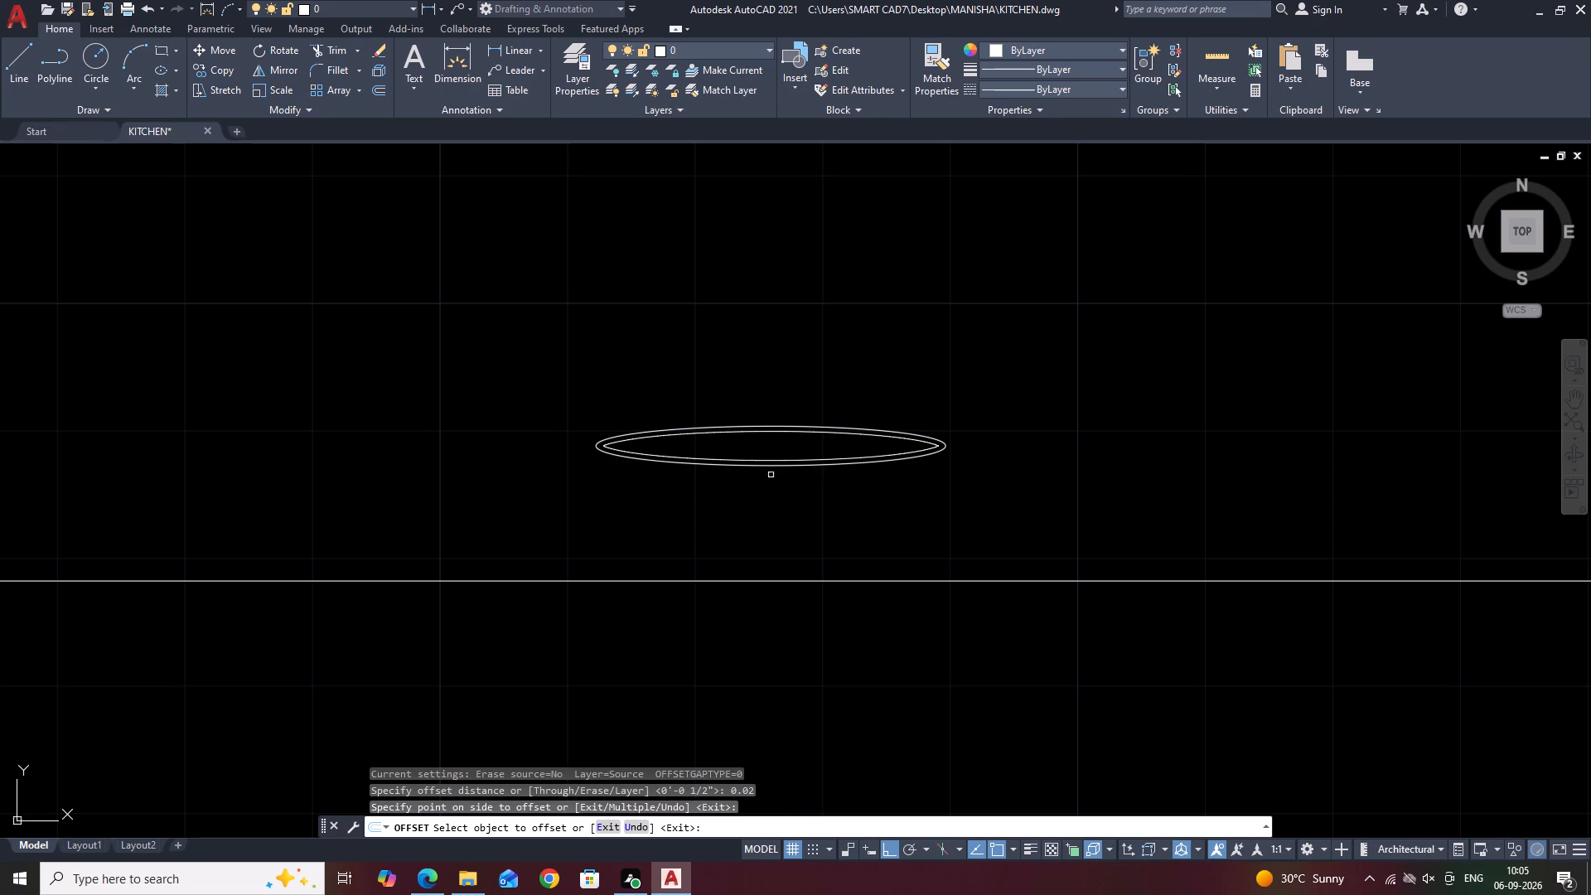
key(Escape)
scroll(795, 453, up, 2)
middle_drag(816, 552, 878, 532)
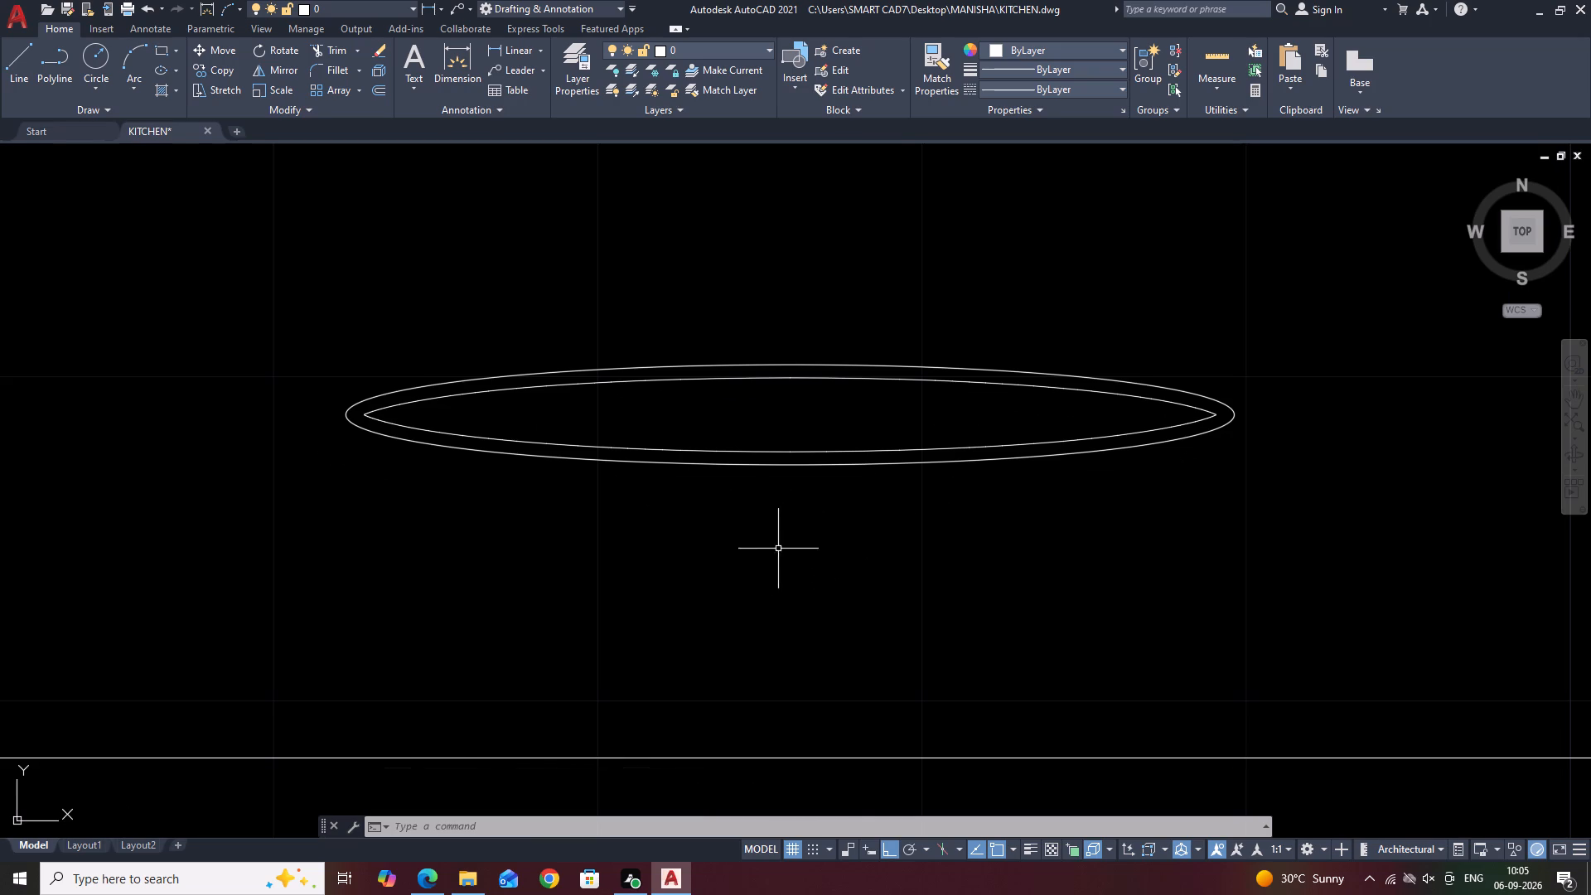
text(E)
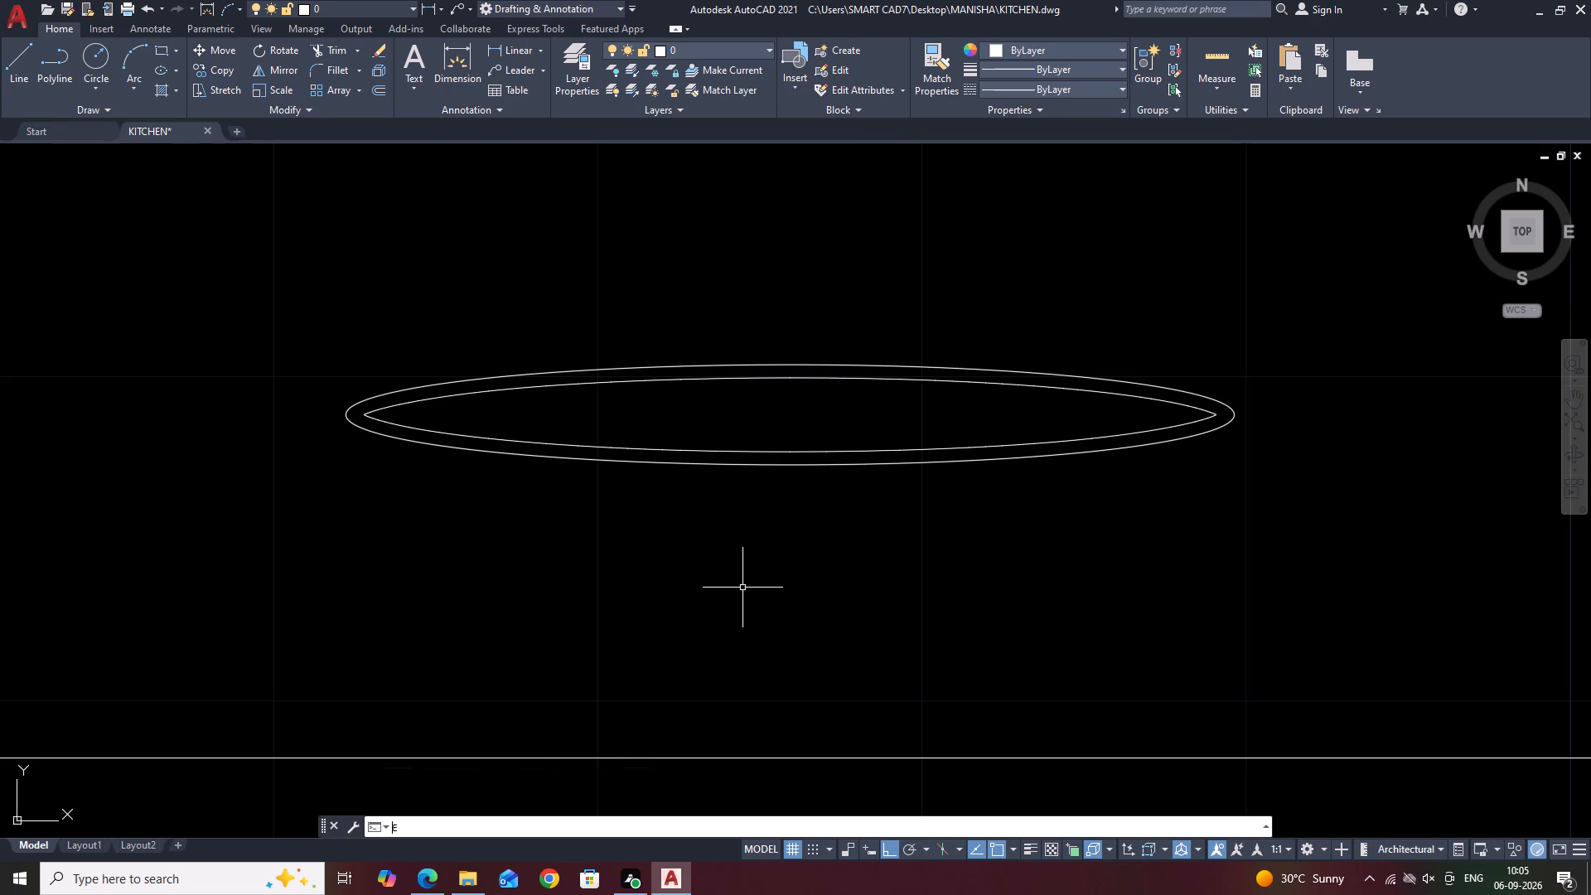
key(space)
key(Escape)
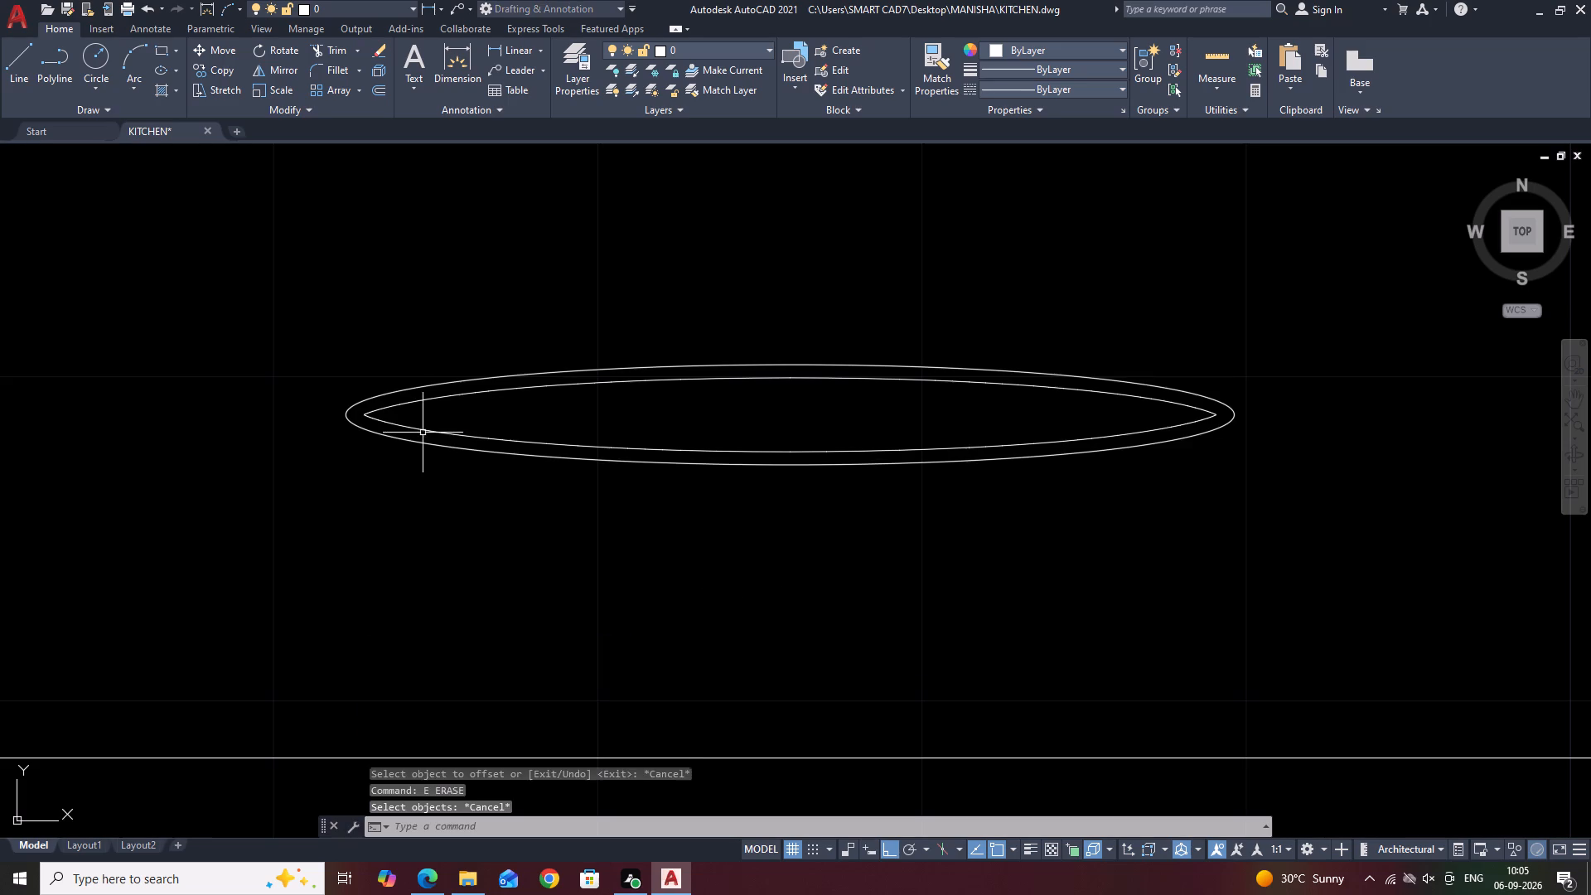
Examine the nested ellipses, their pointed ends and their placement above the countertop's upper line.
scroll(1227, 396, up, 2)
middle_drag(1007, 447, 1114, 603)
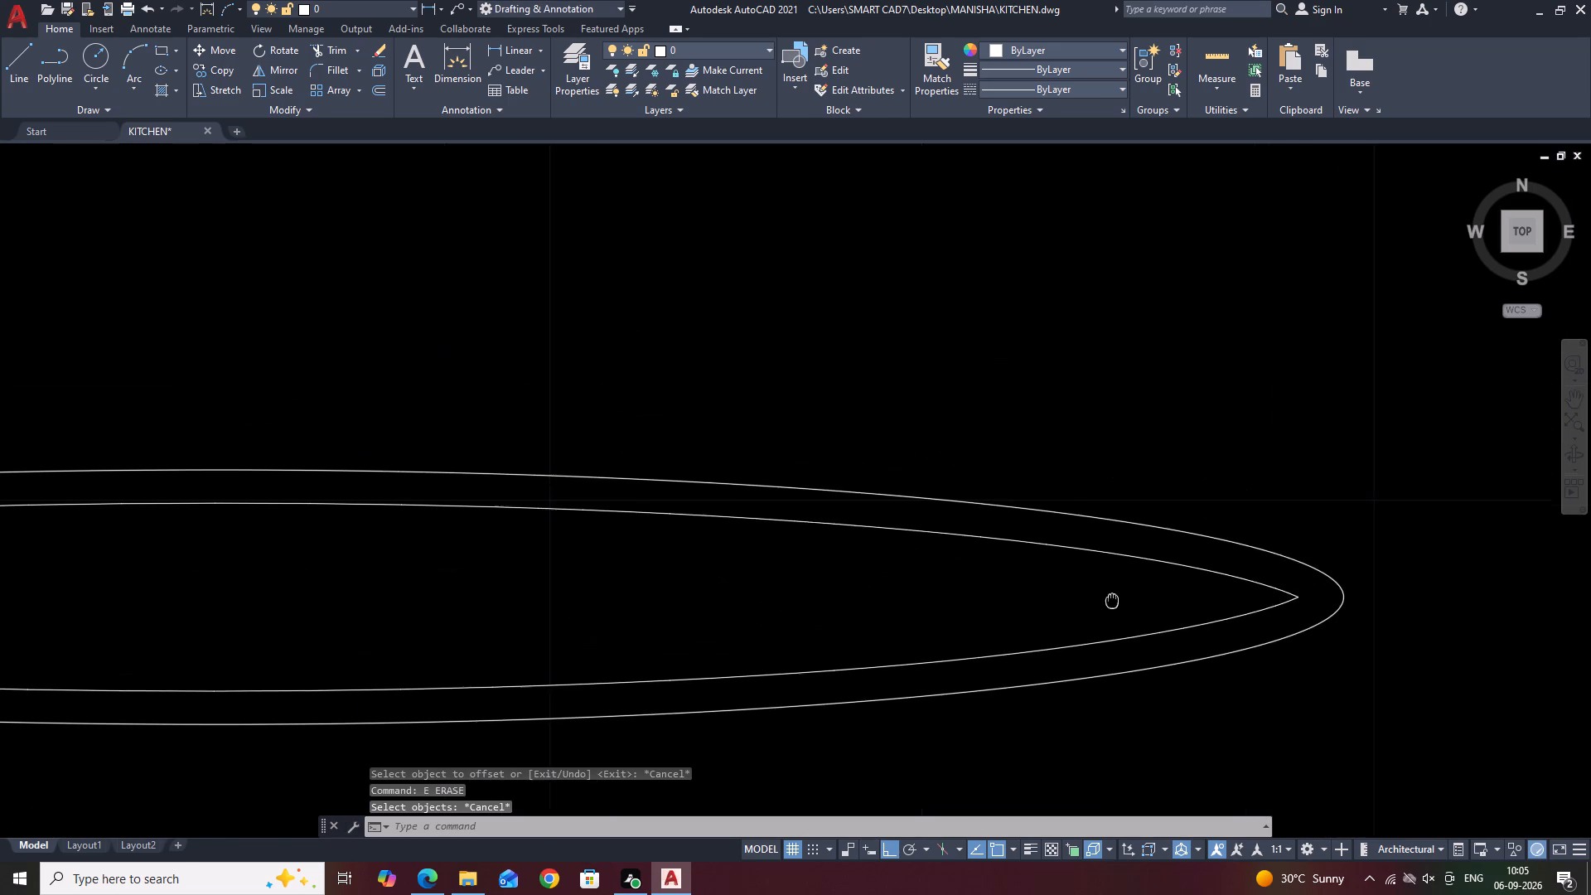
middle_drag(1114, 603, 1114, 604)
scroll(1007, 450, down, 3)
middle_drag(1122, 535, 1008, 414)
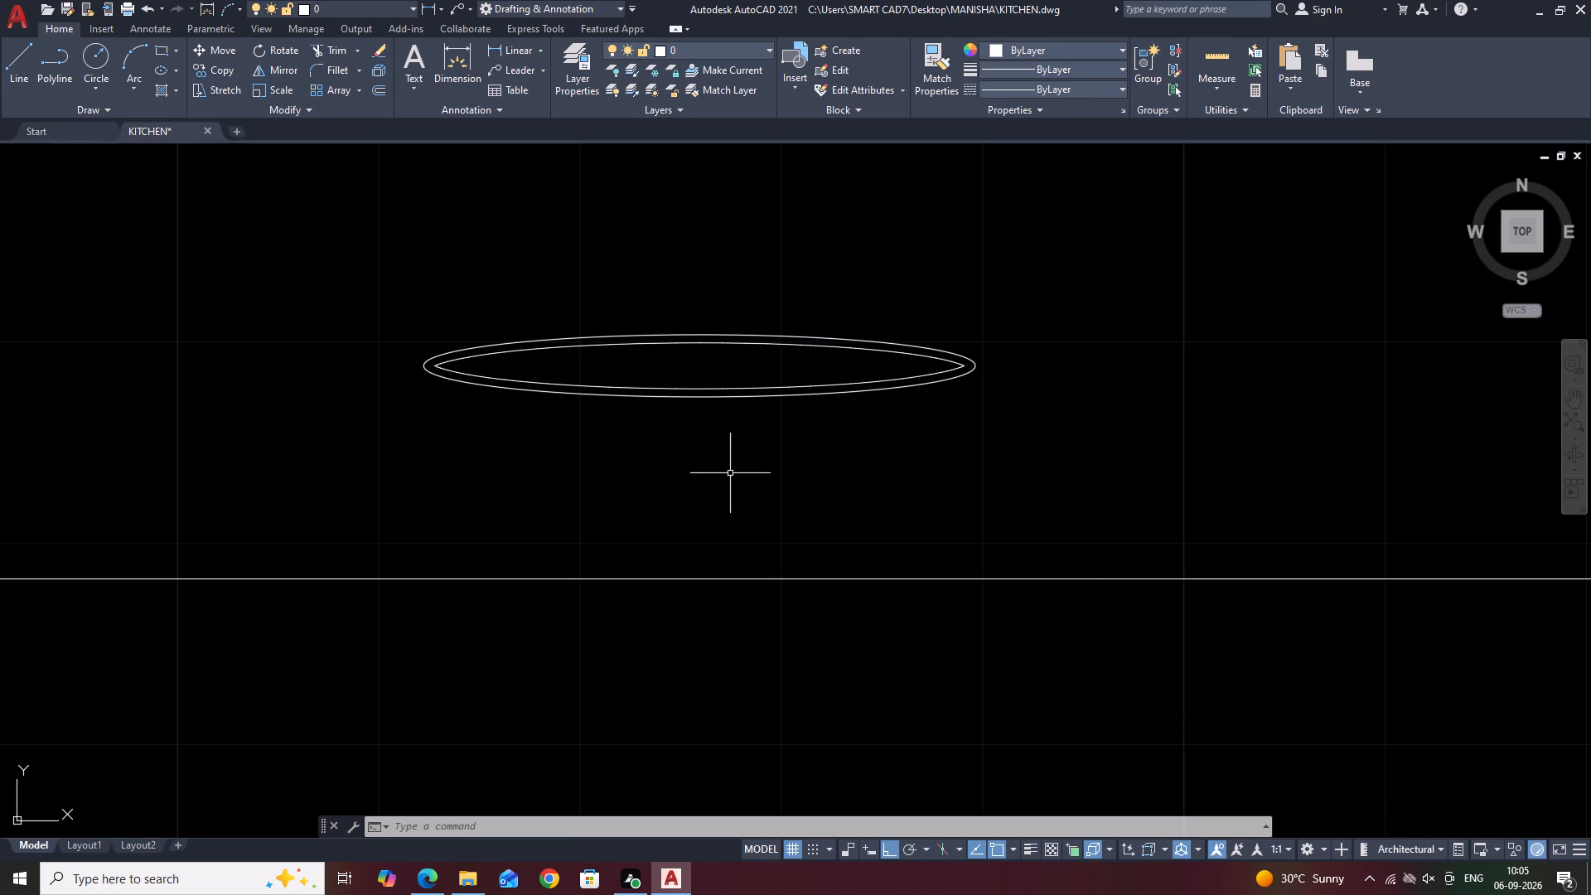
middle_drag(834, 370, 886, 470)
middle_drag(1089, 493, 1071, 375)
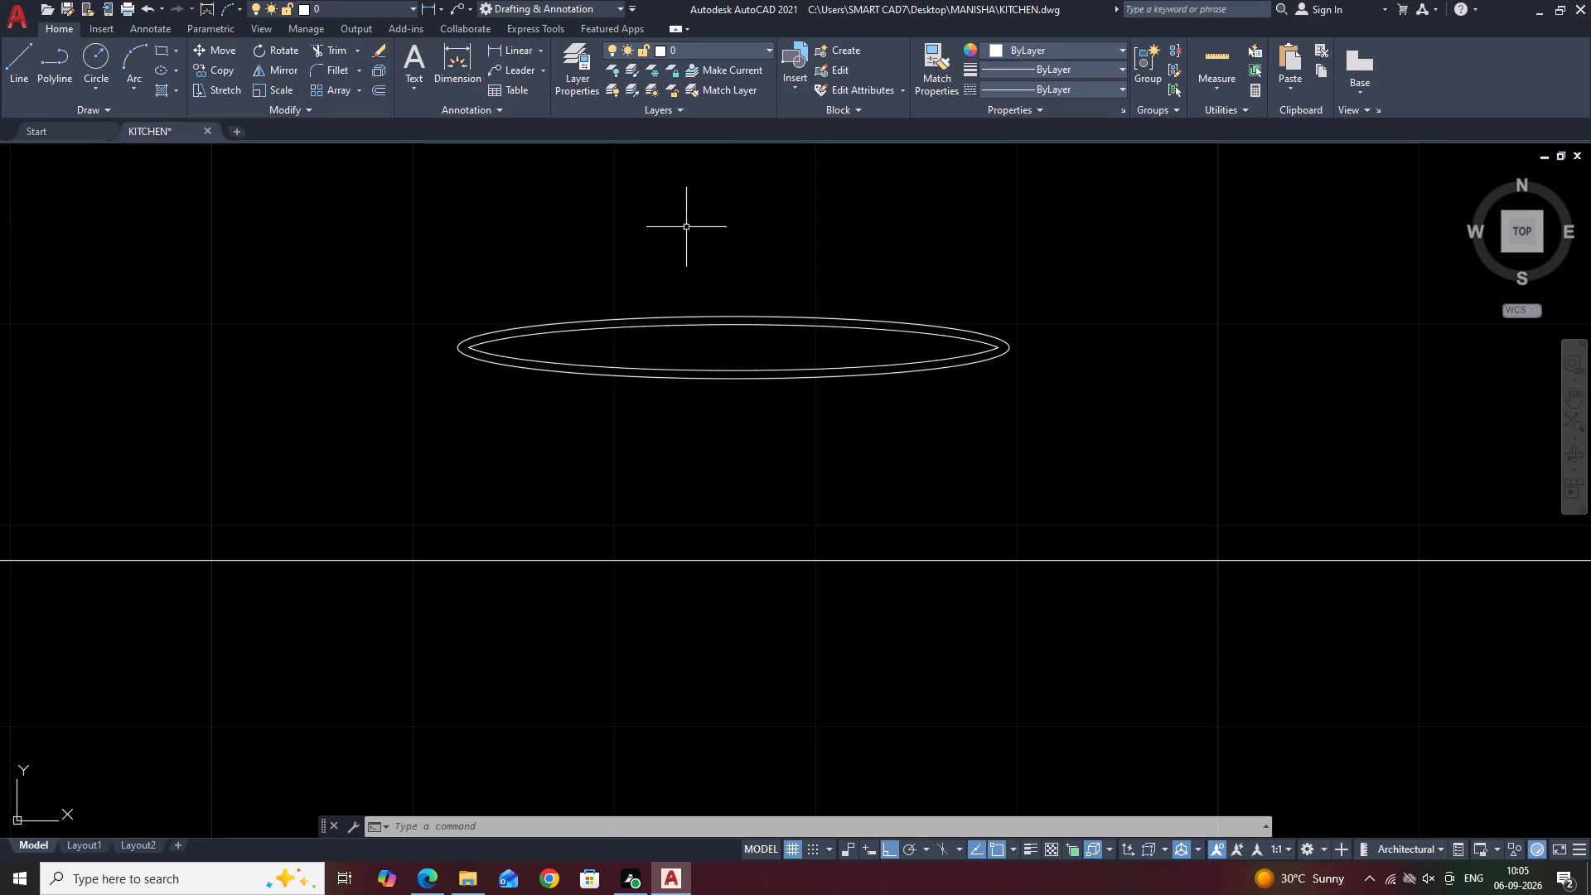
middle_drag(941, 355, 967, 416)
middle_drag(633, 365, 763, 518)
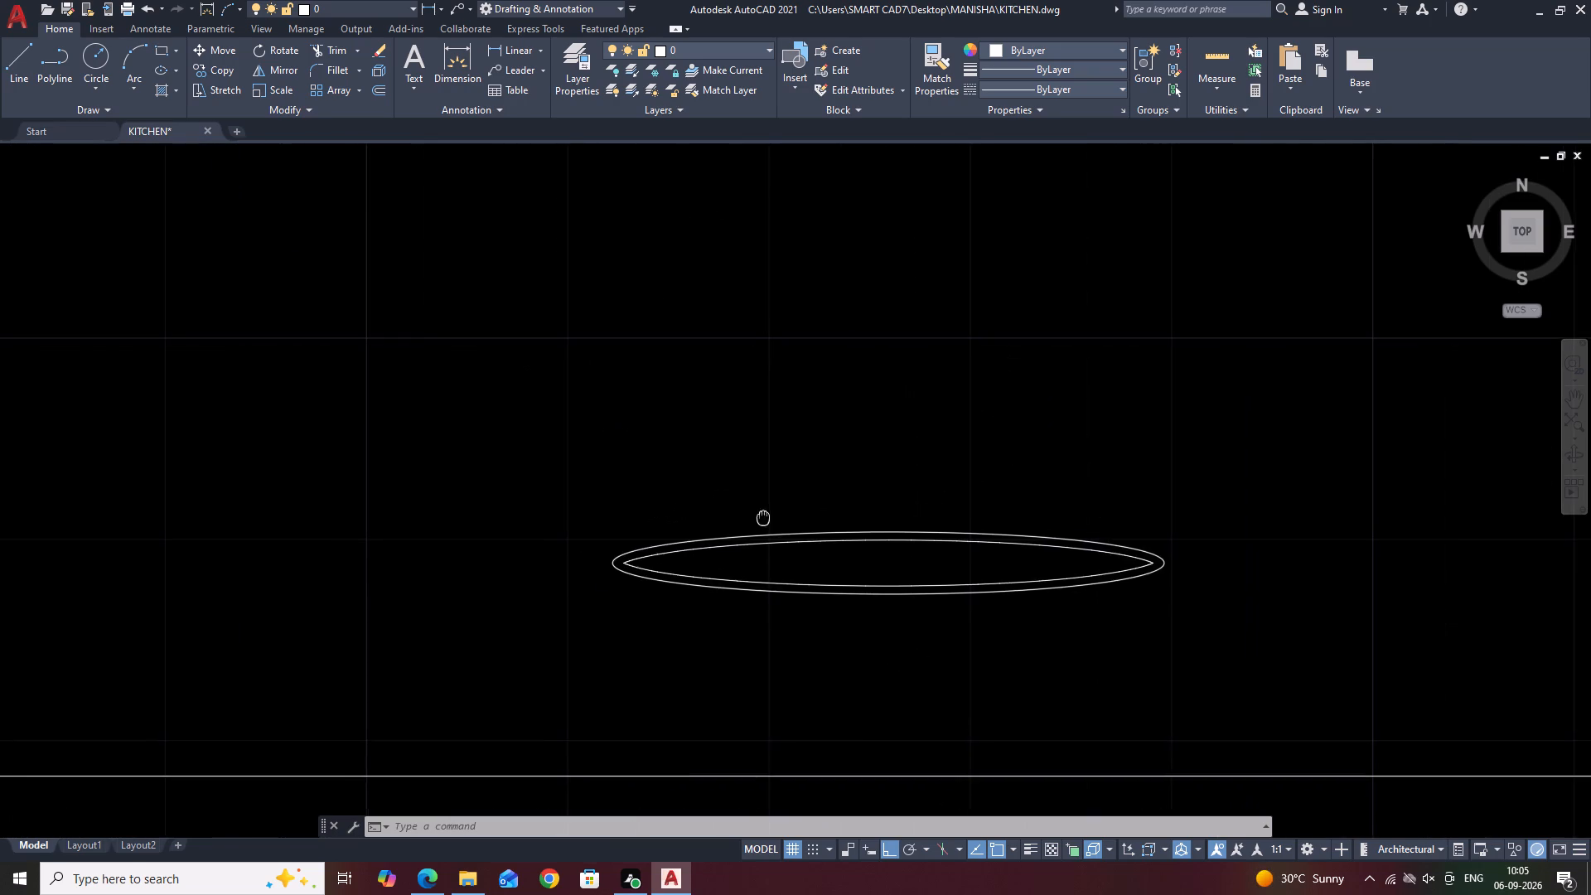
middle_drag(763, 518, 764, 516)
scroll(727, 380, down, 3)
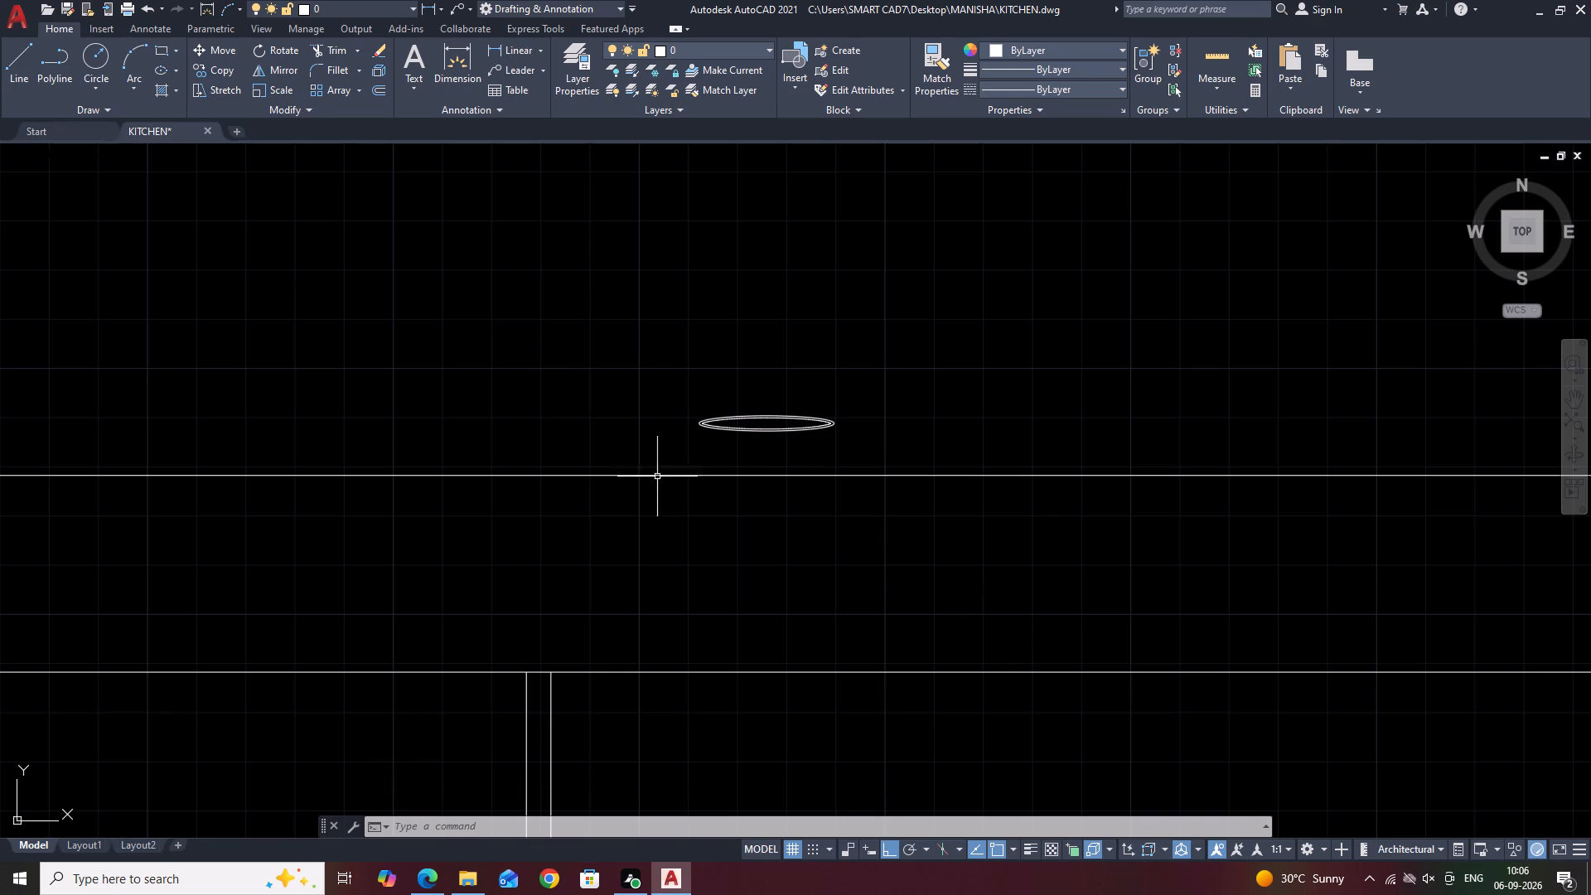
middle_drag(808, 407, 886, 360)
middle_drag(722, 363, 761, 436)
scroll(853, 448, up, 3)
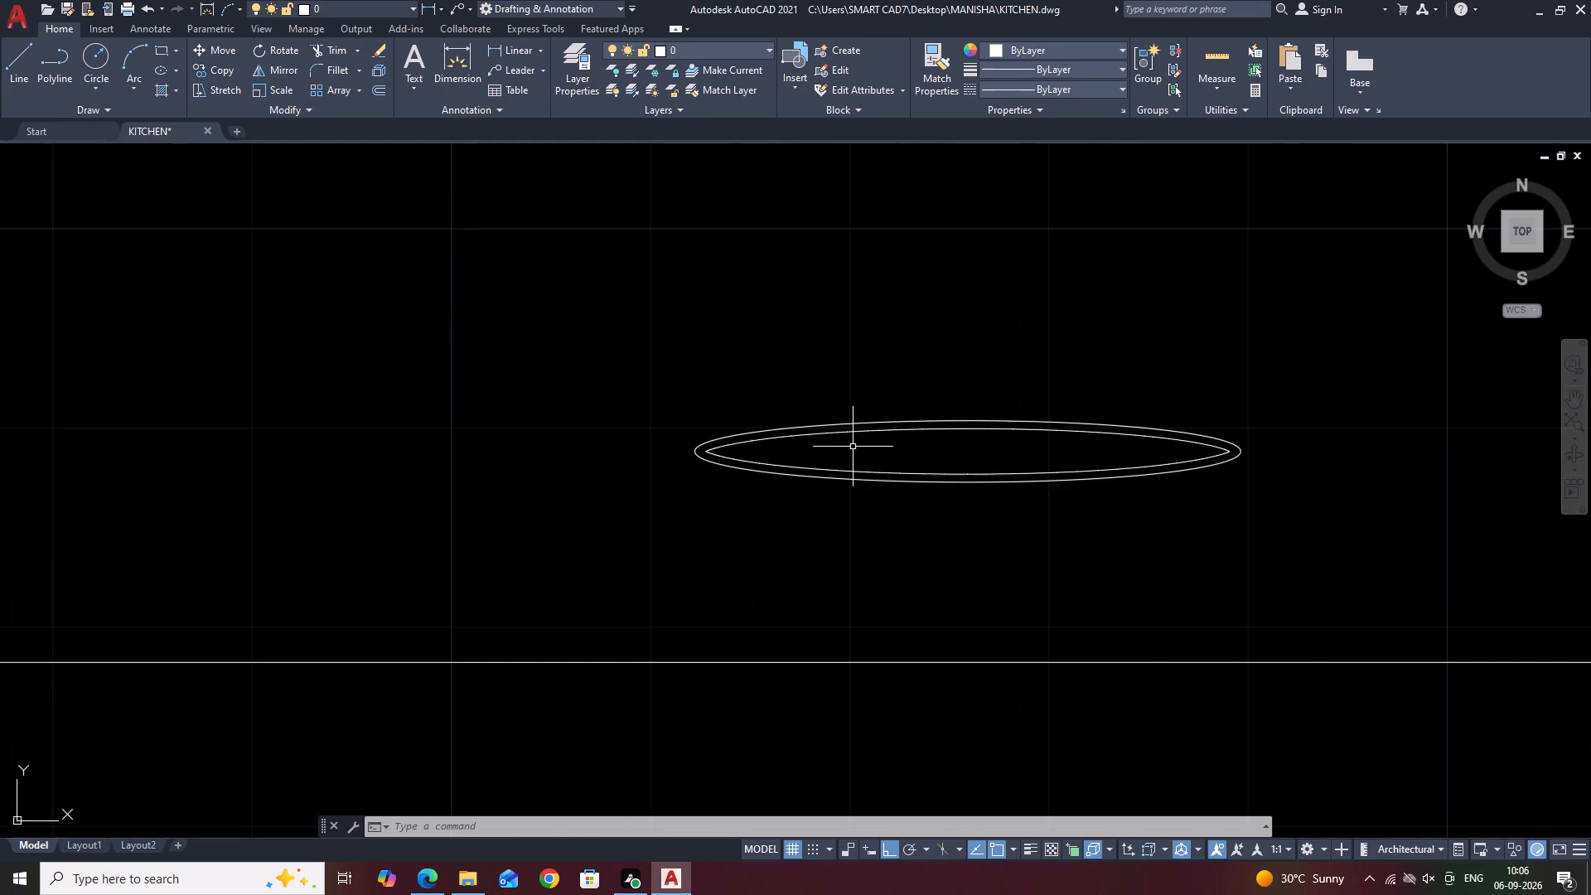
scroll(853, 447, up, 2)
middle_drag(1026, 427, 723, 404)
scroll(907, 381, down, 2)
middle_drag(967, 362, 849, 398)
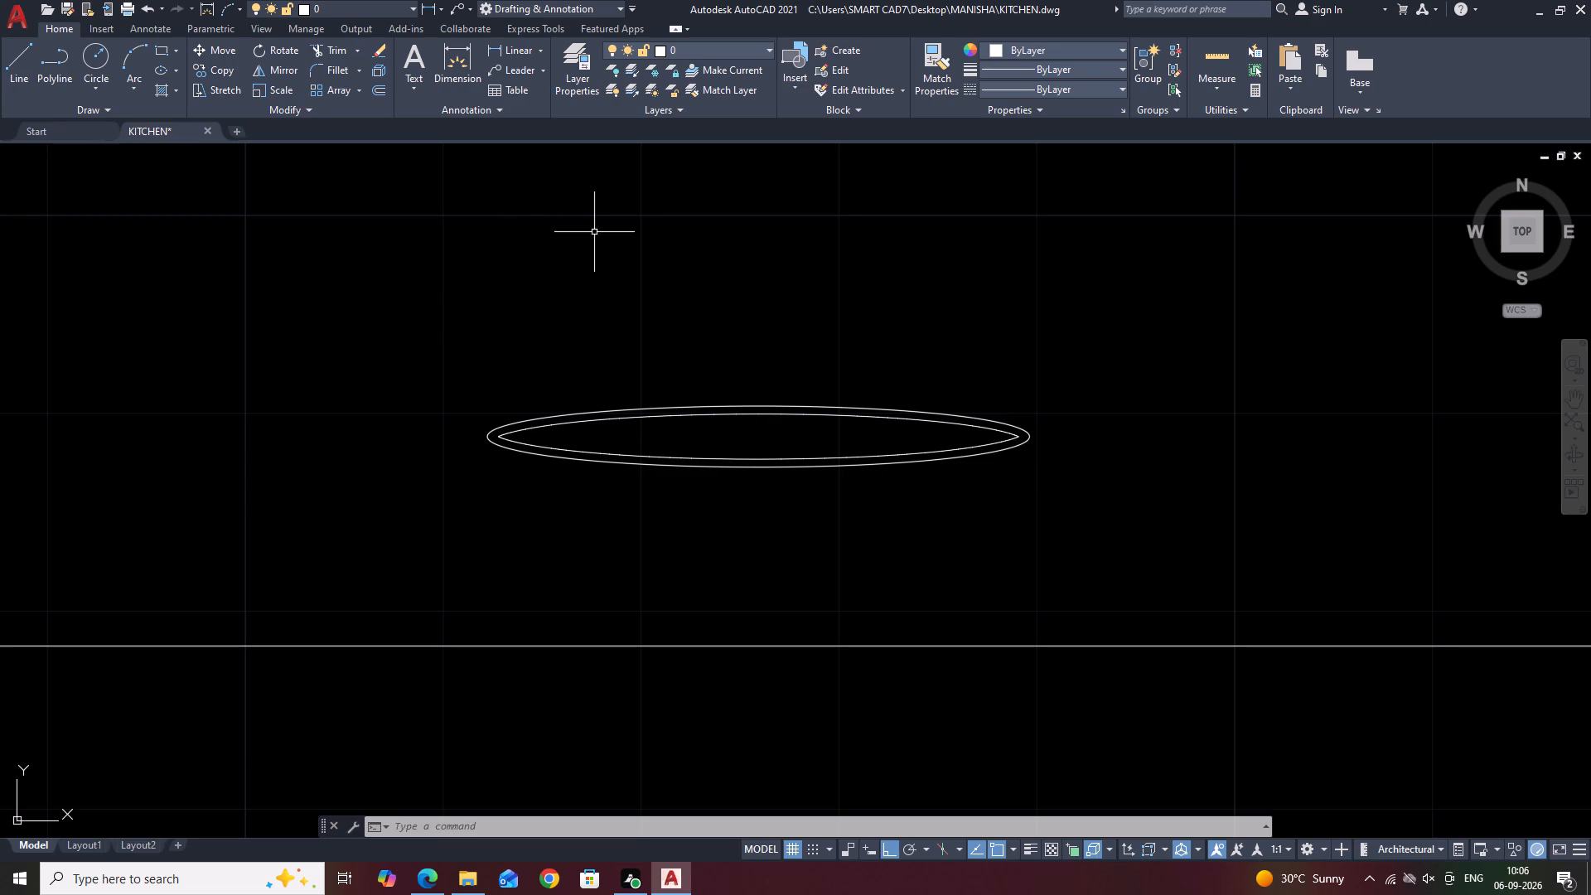
scroll(581, 11, down, 1)
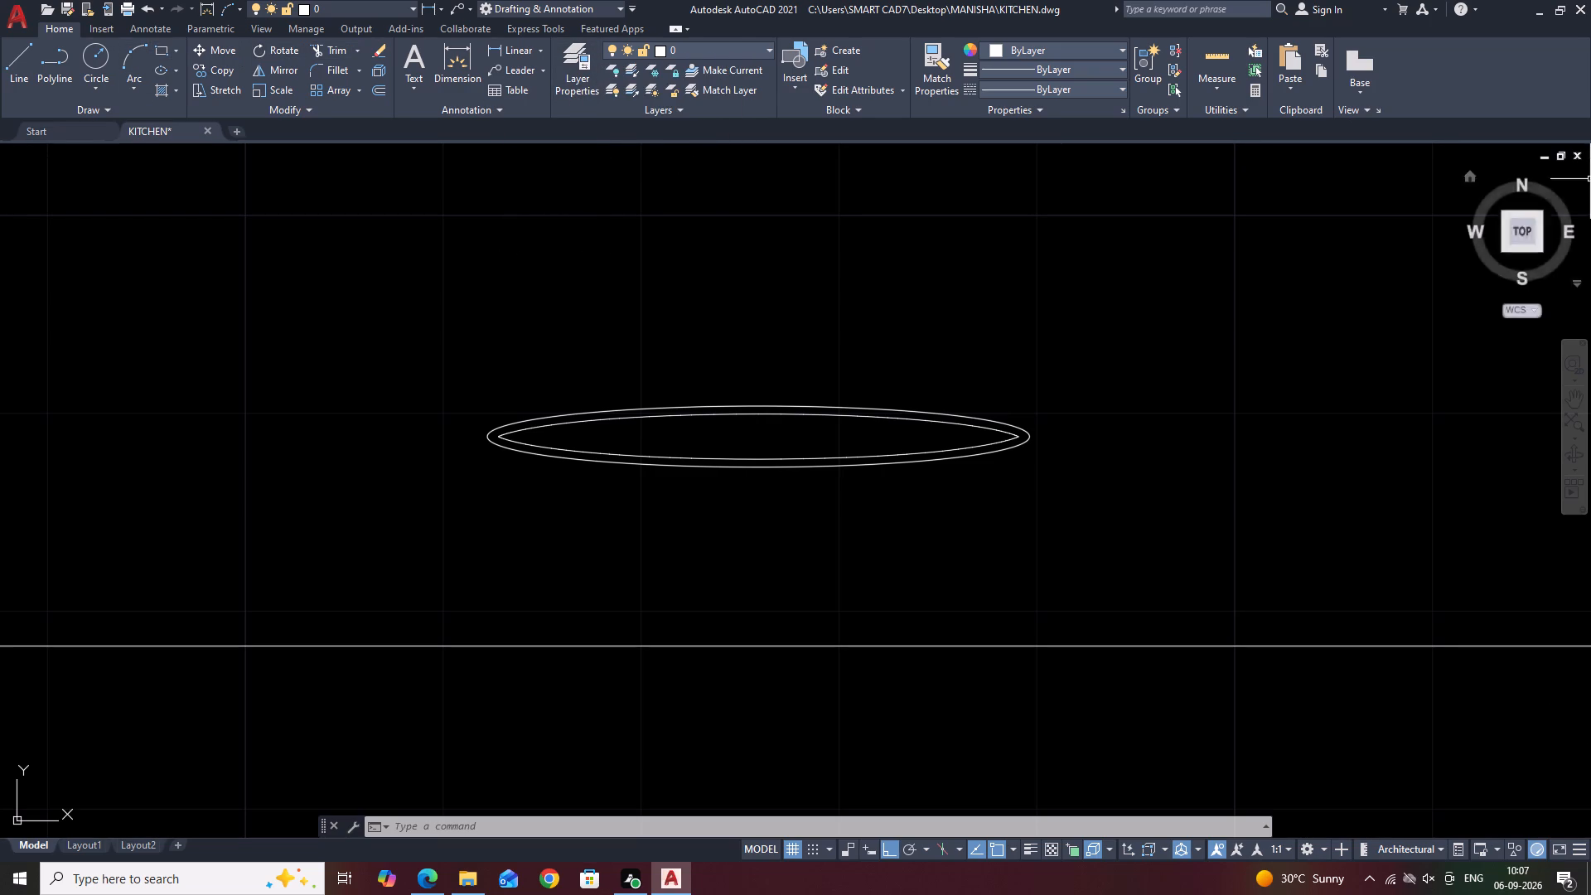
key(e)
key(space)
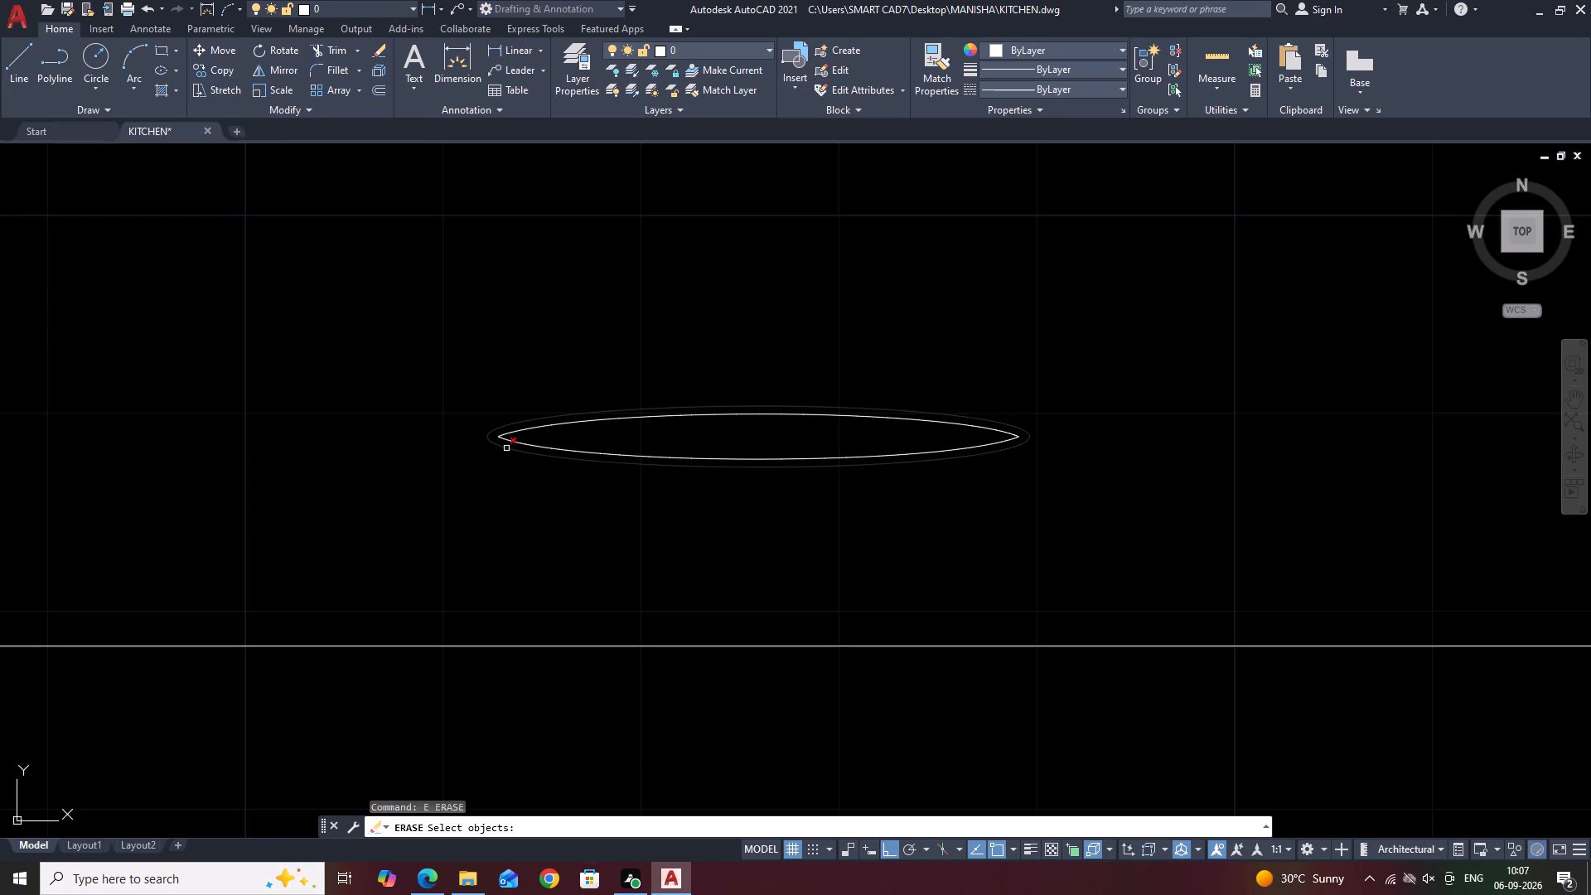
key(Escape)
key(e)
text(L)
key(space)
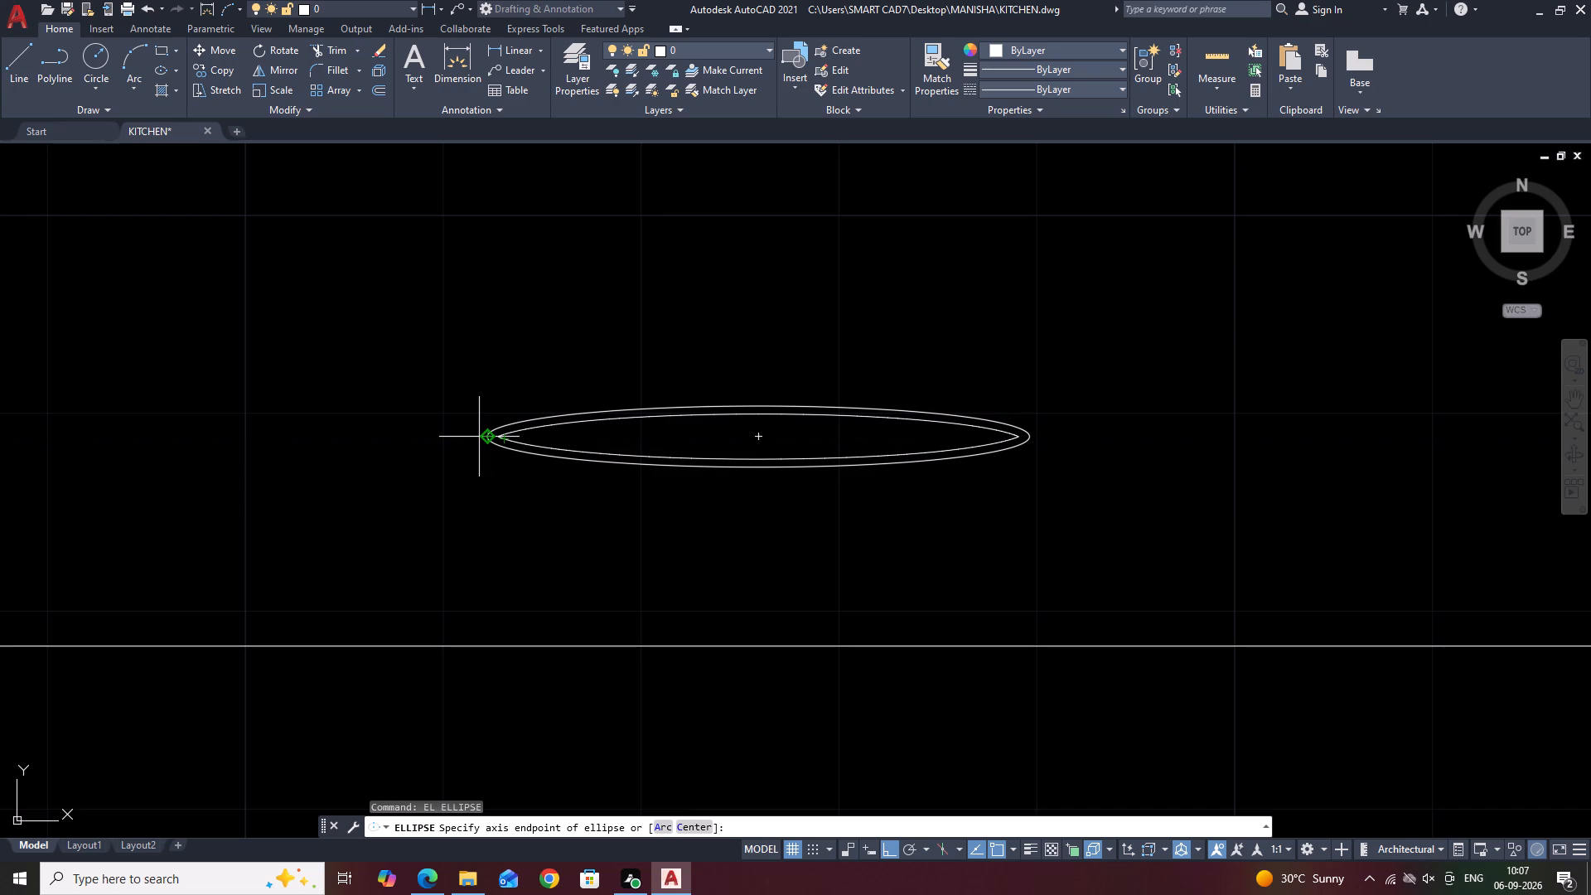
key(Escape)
Copy the nested ellipse pair twice from its centre with Ortho off: one overlapping slightly above and to the right, one just below.
click(1029, 398)
click(956, 465)
middle_drag(876, 418, 923, 501)
key(c)
key(o)
key(space)
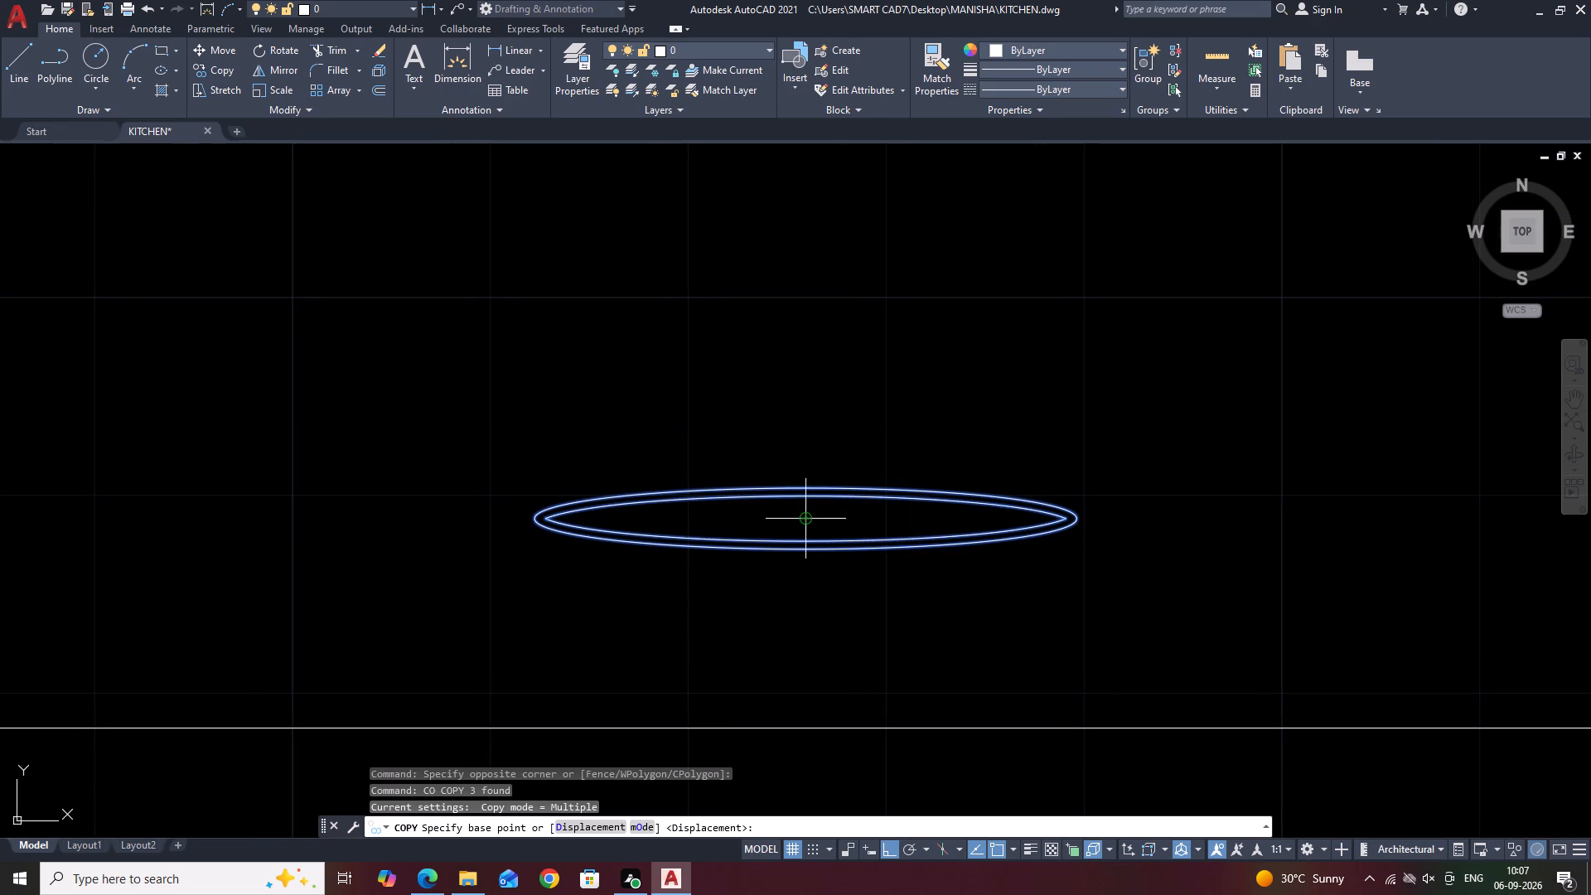
click(805, 520)
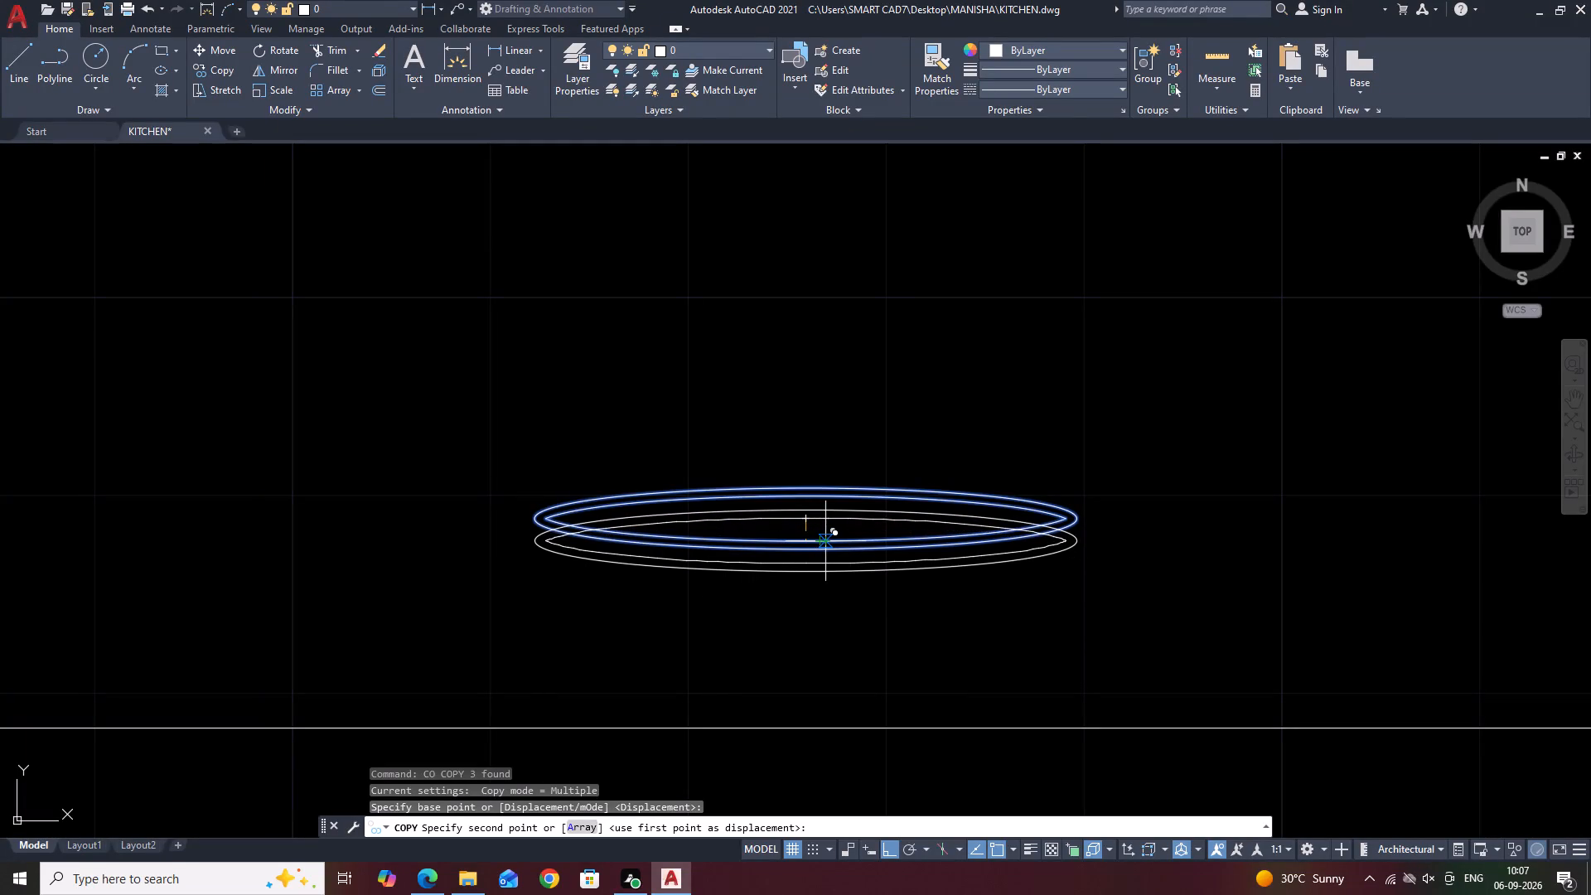
scroll(825, 532, up, 1)
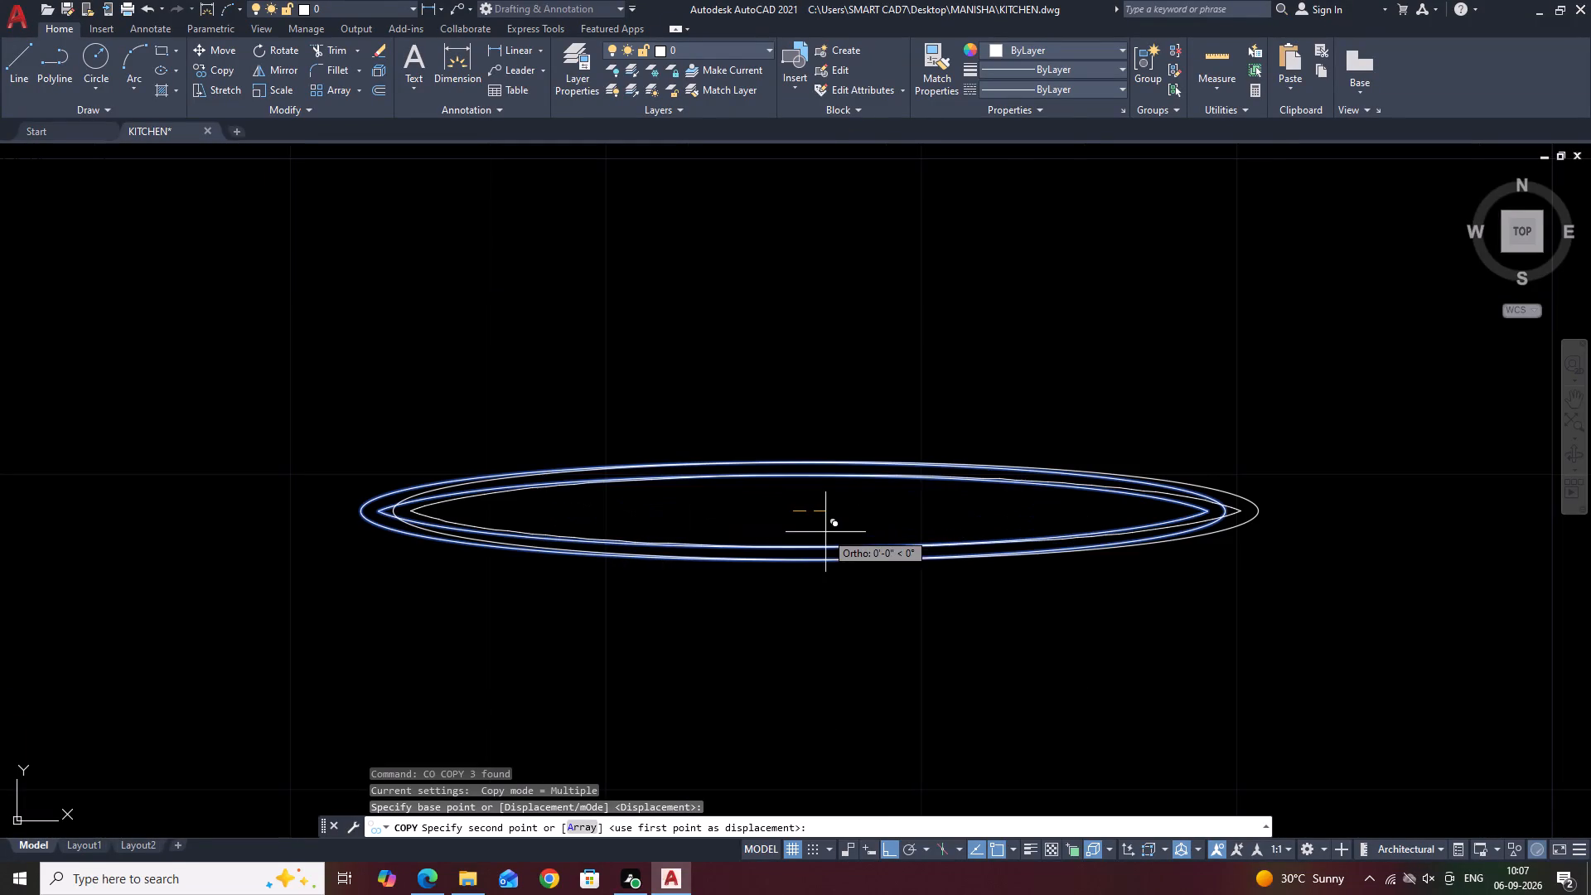
key(F8)
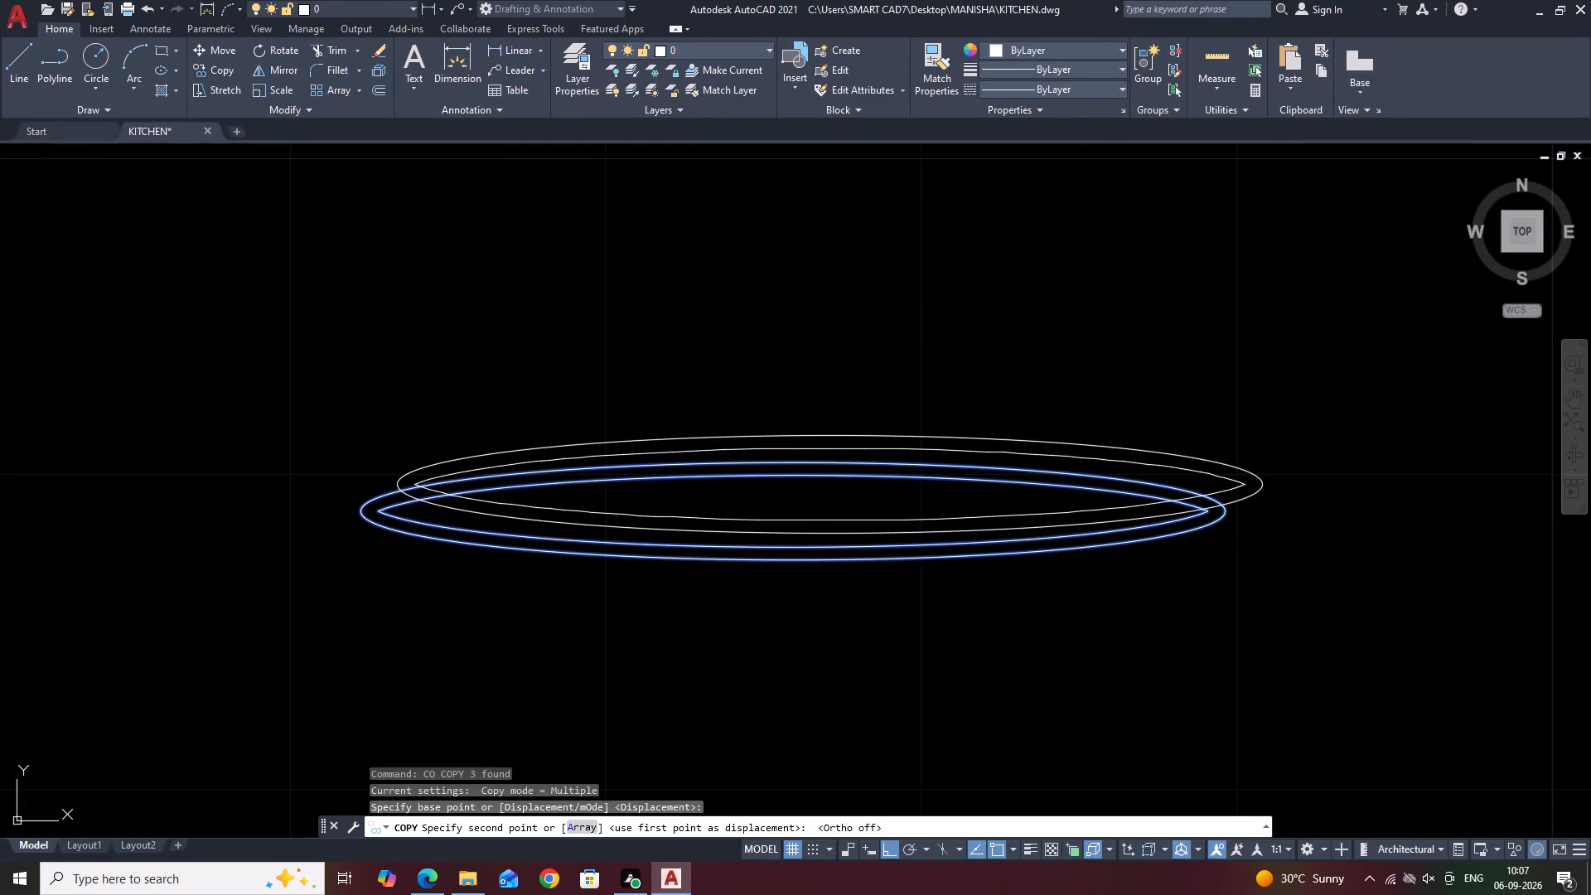
click(827, 485)
scroll(827, 430, down, 2)
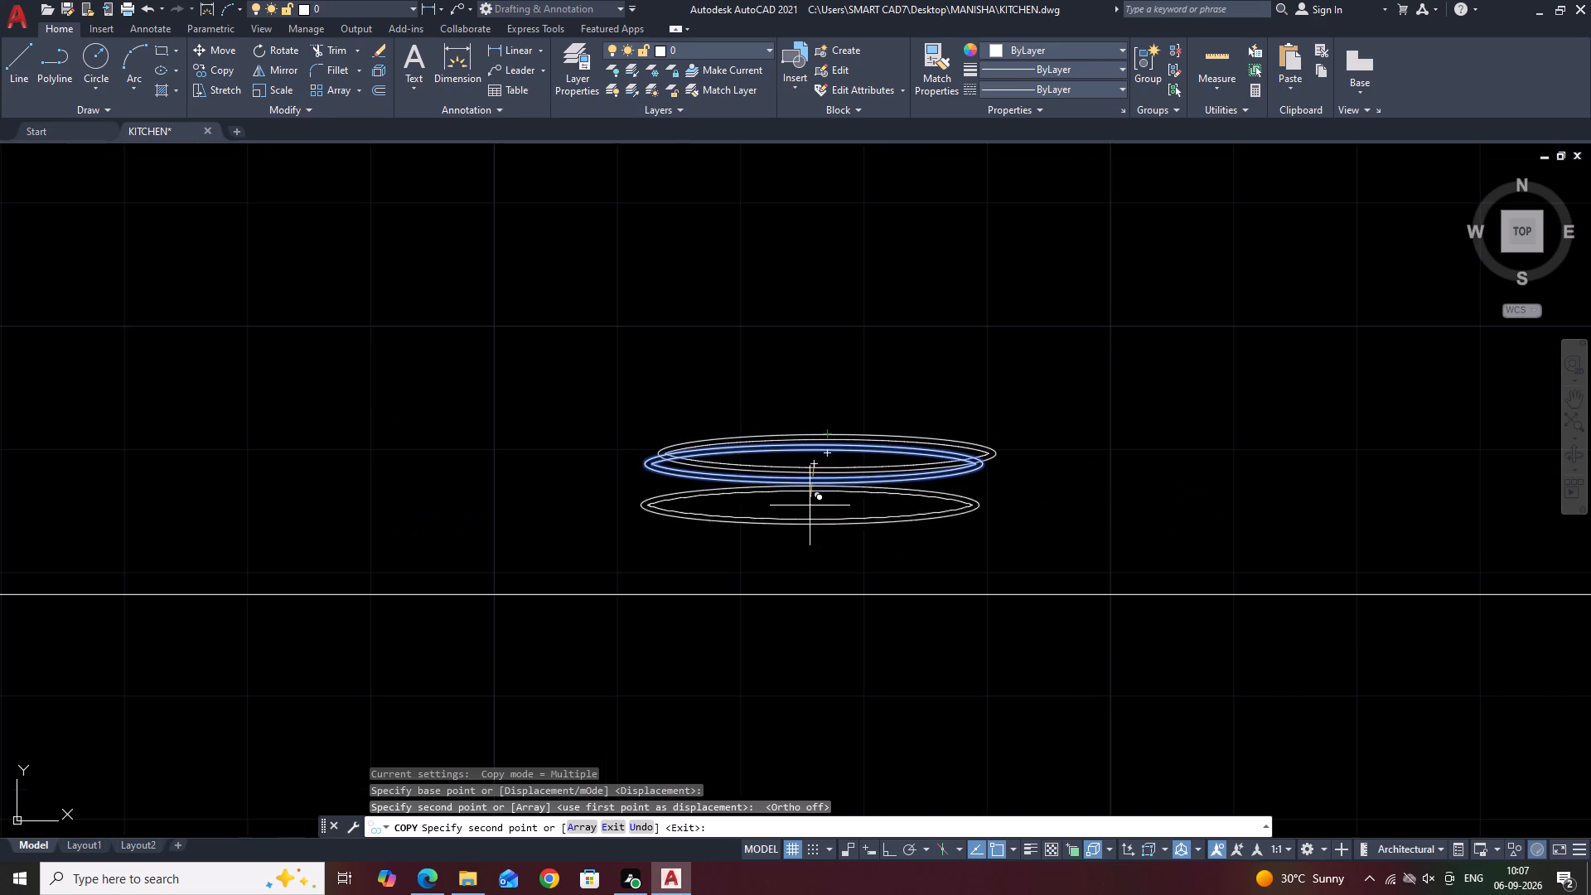
scroll(817, 510, up, 2)
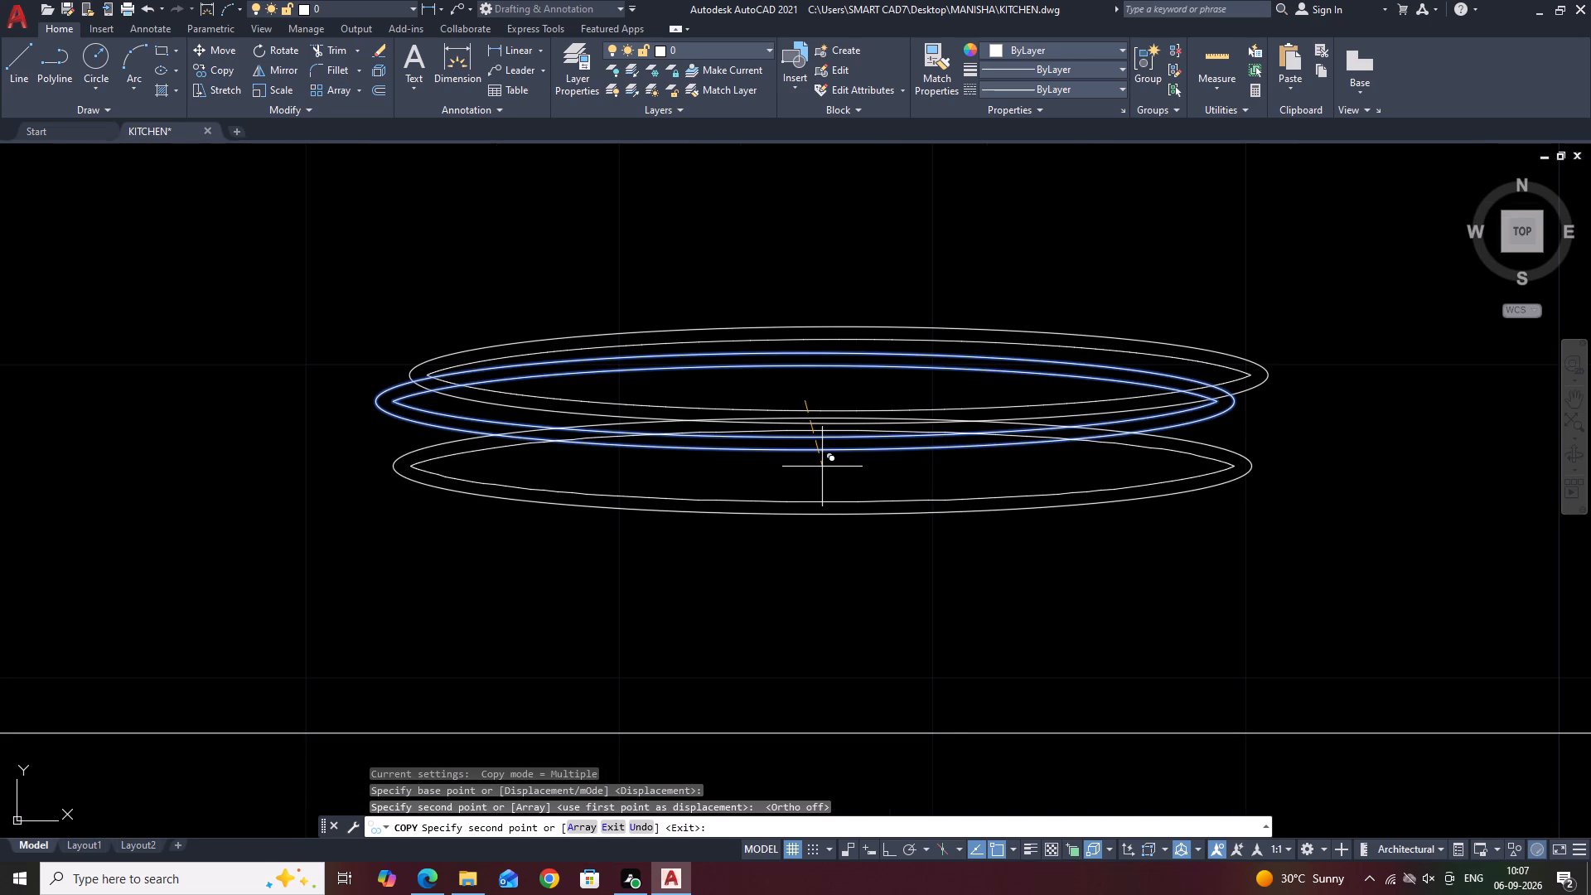
scroll(822, 467, down, 1)
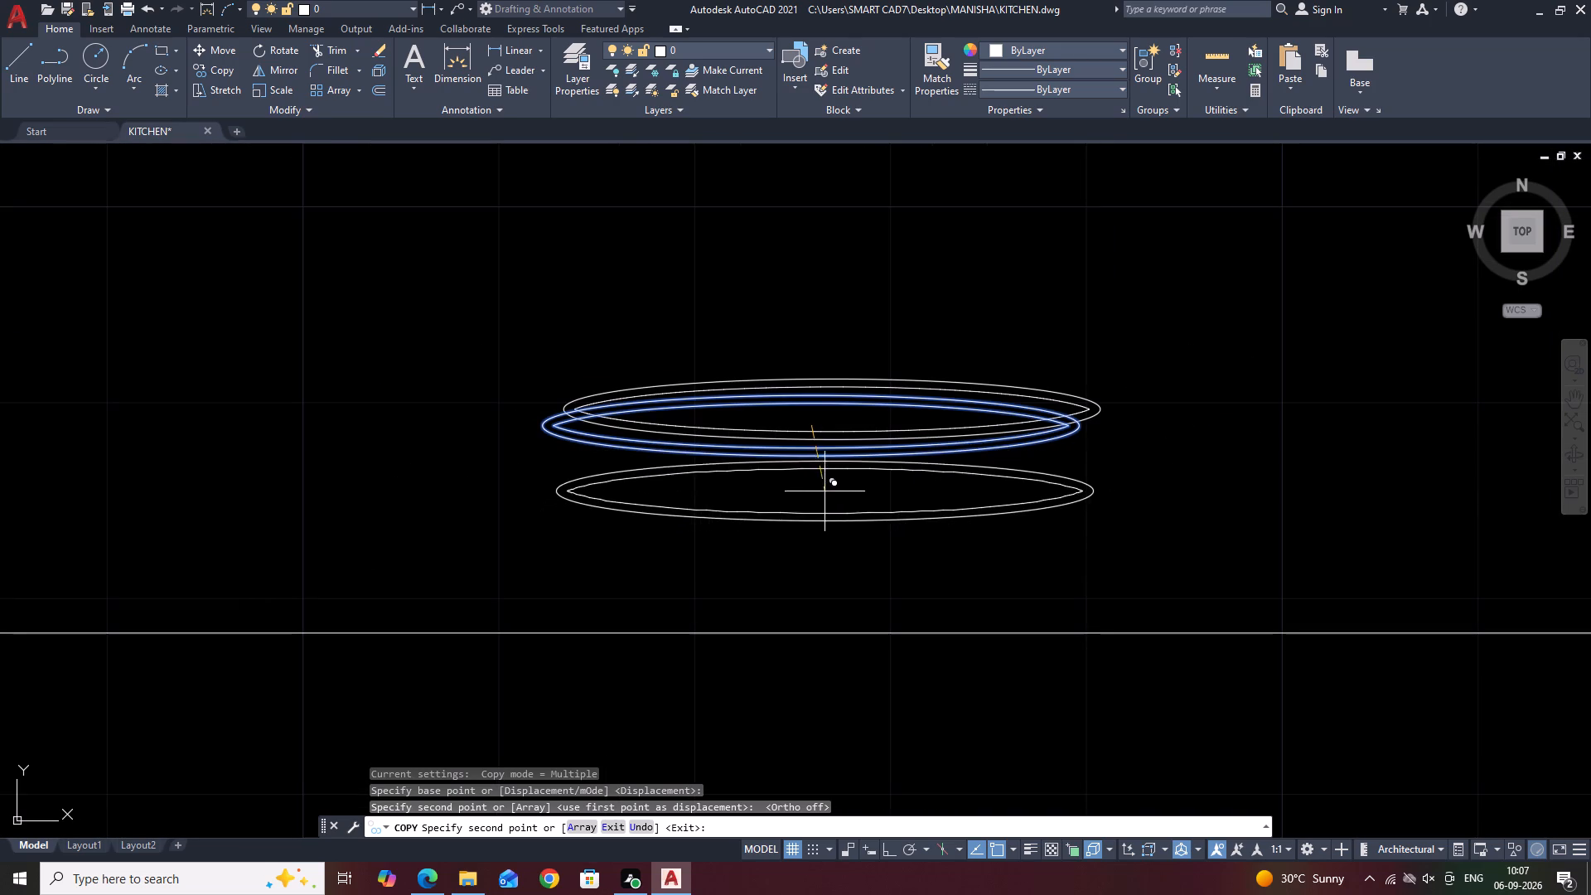
click(823, 474)
key(Escape)
Scale down the lowest ellipse pair from its top quadrant so it is narrower than the pairs above.
click(961, 491)
click(936, 525)
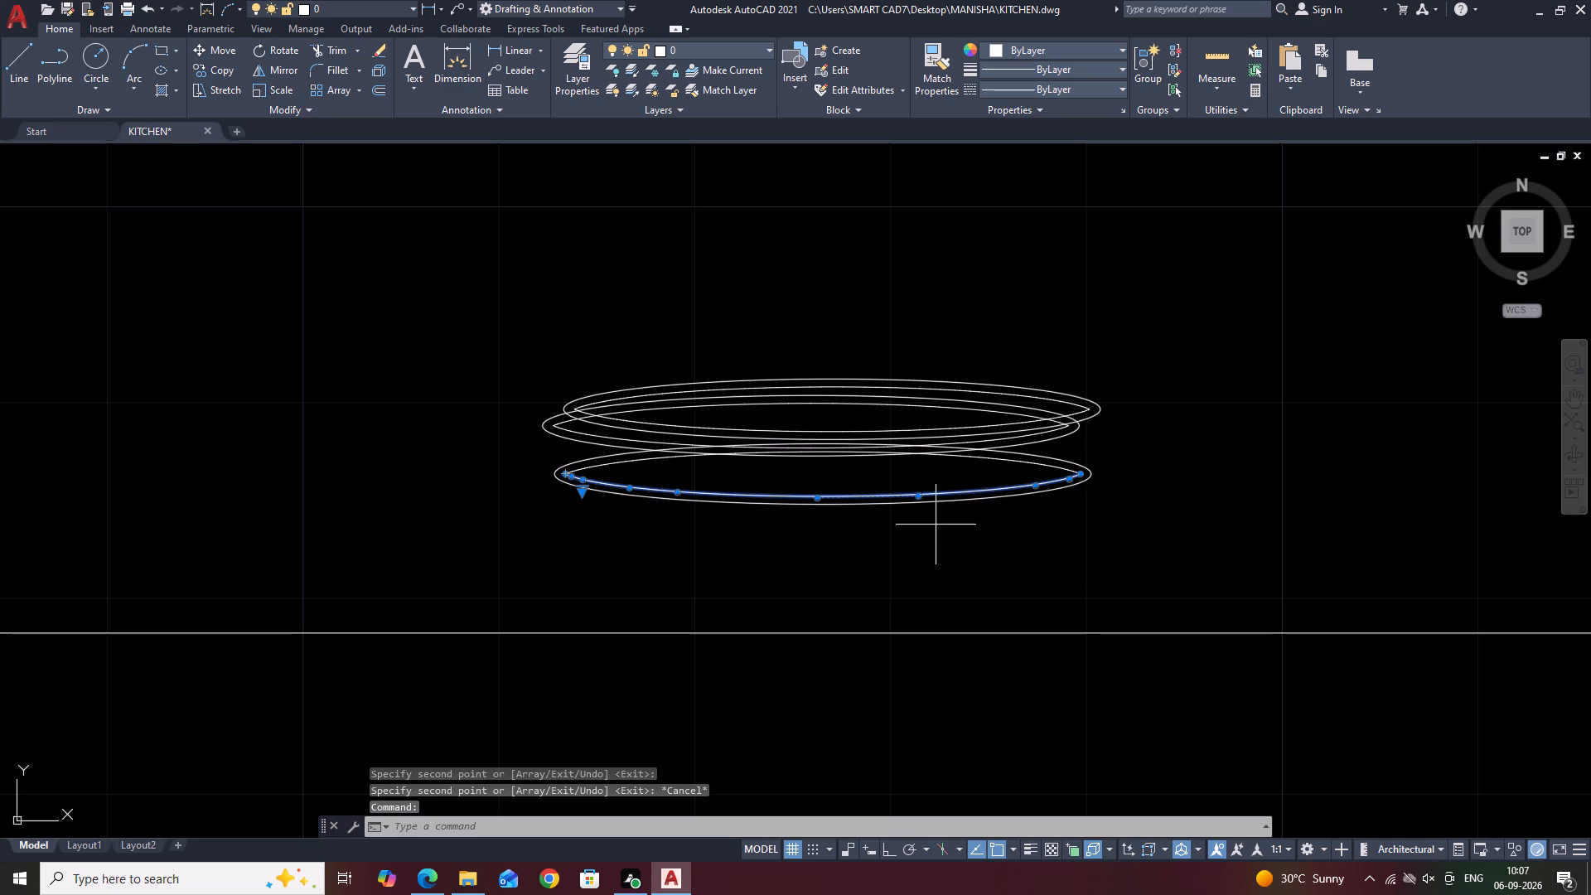
click(904, 480)
scroll(608, 479, up, 1)
drag(655, 472, 586, 441)
click(554, 433)
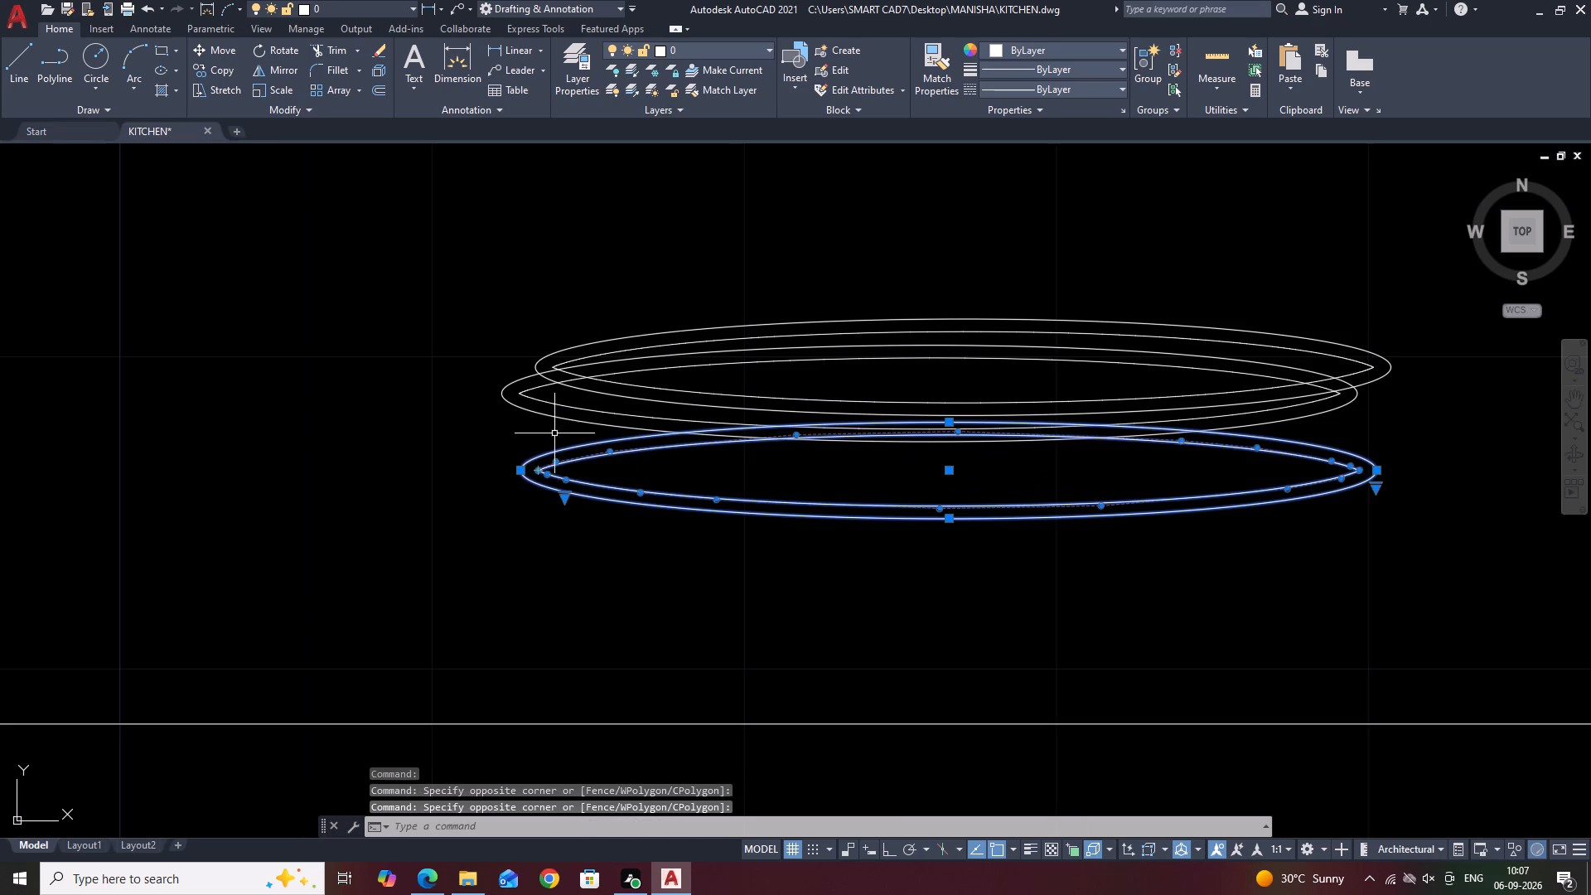
key(s)
key(c)
key(space)
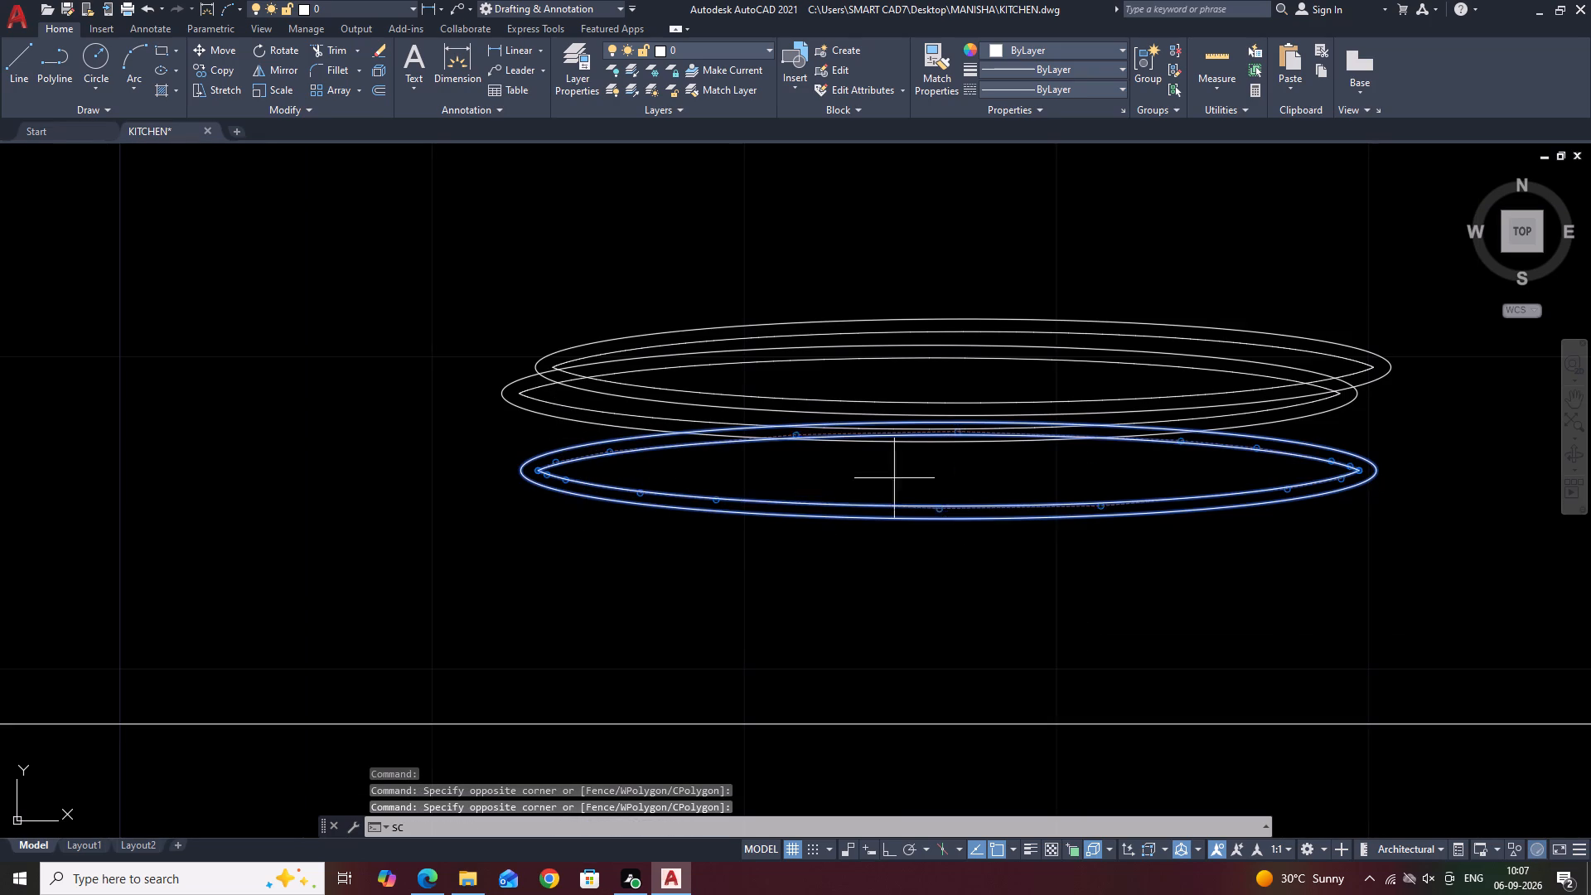
click(950, 418)
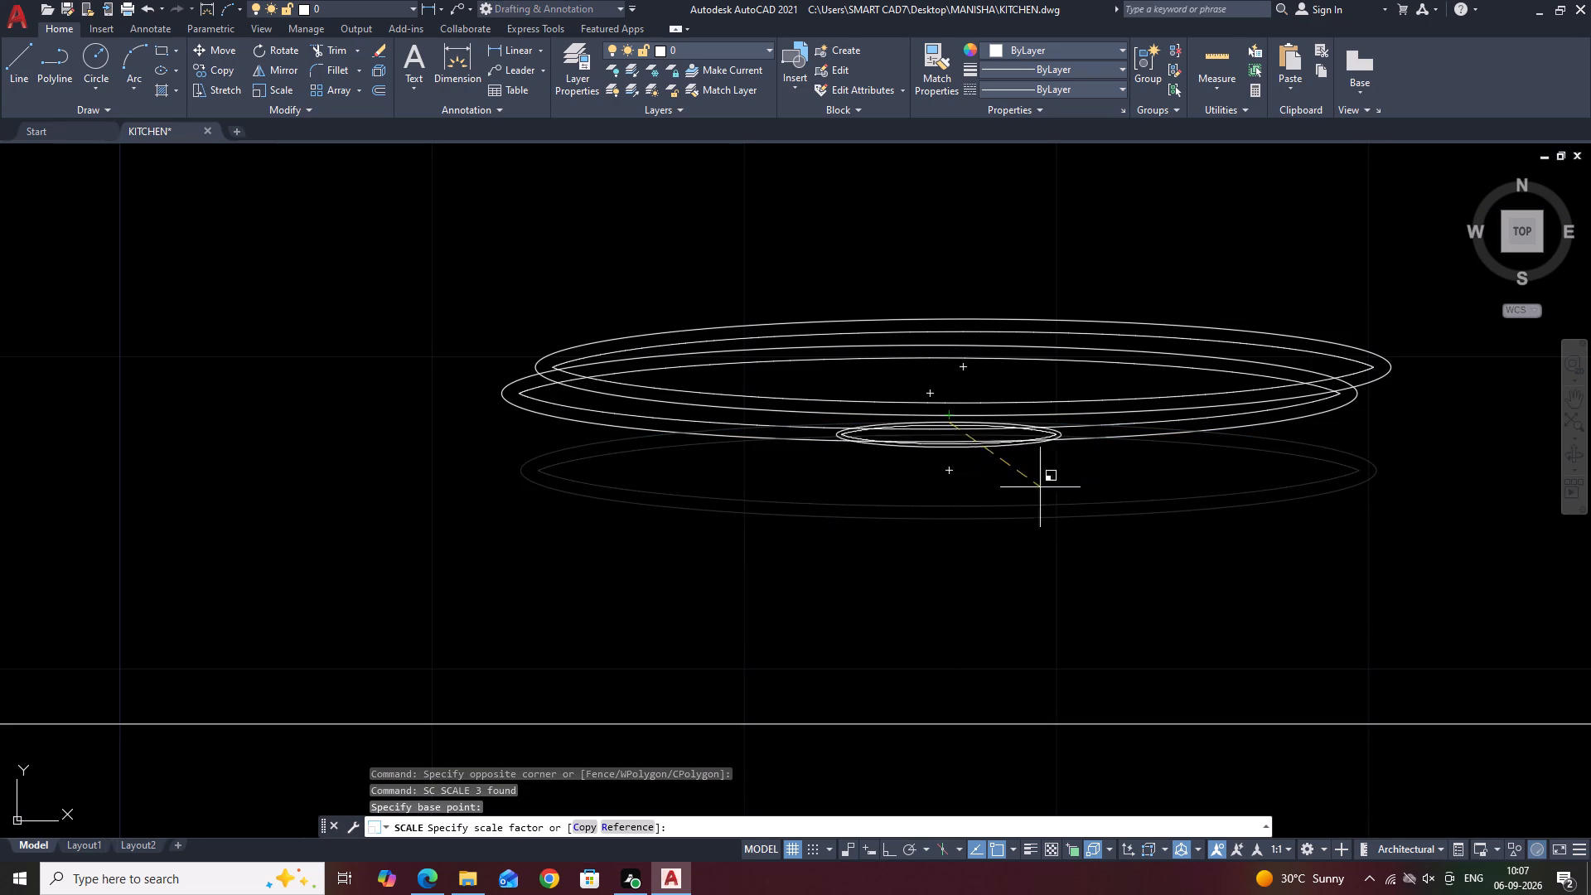
scroll(1187, 509, down, 1)
click(1210, 528)
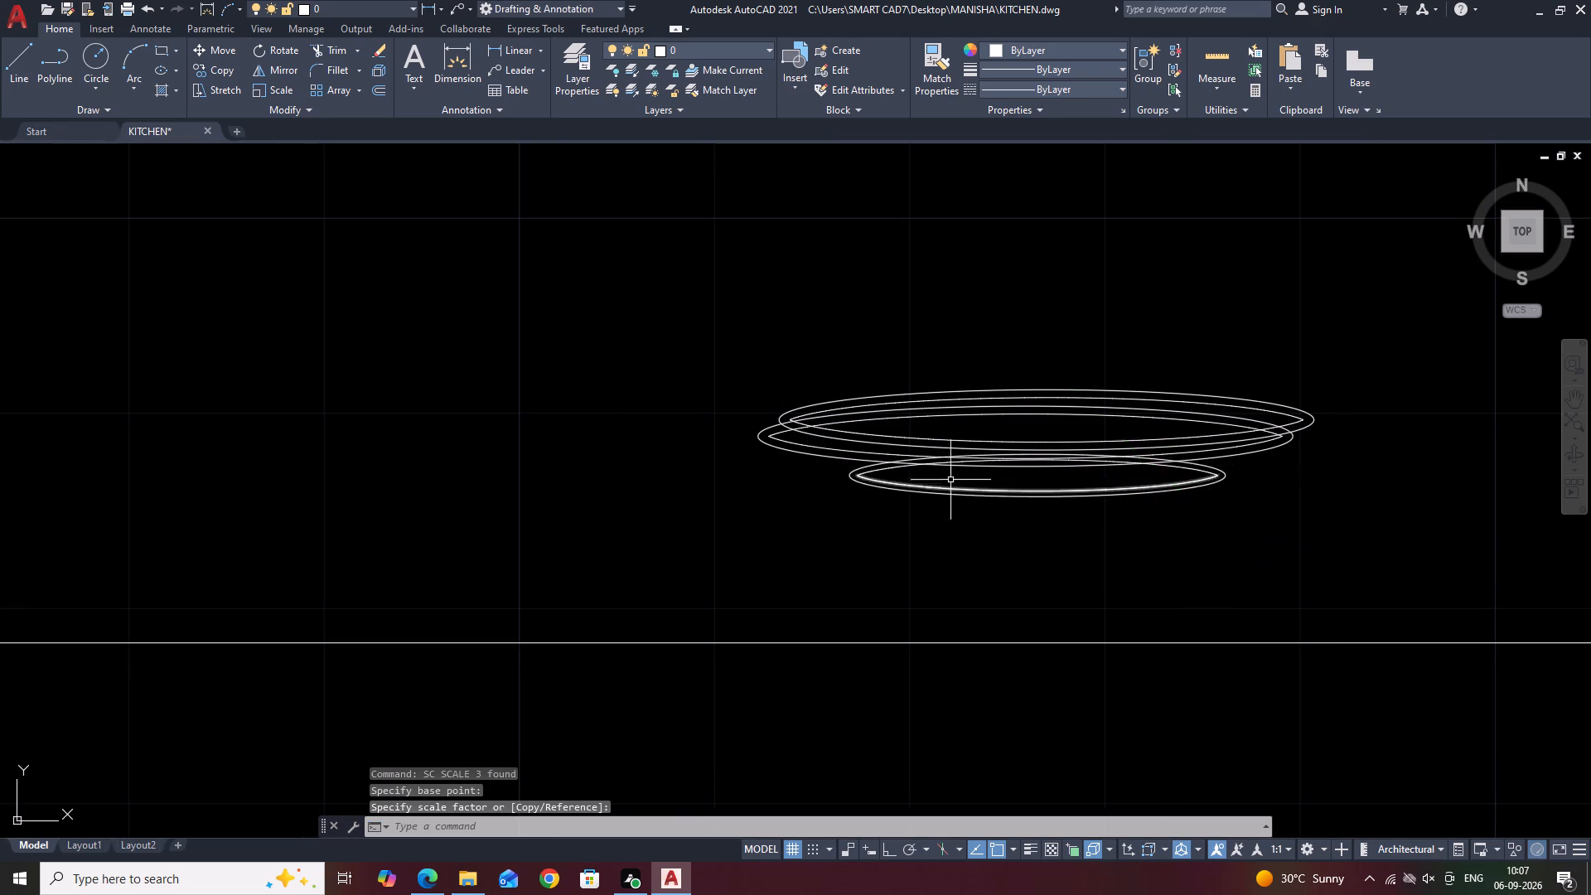
scroll(944, 477, down, 1)
middle_drag(1180, 465, 1153, 429)
key(Escape)
Mirror the two upper ellipse pairs downward across a horizontal line through the topmost ellipse's bottom quadrant with Ortho on, keeping the originals.
scroll(1104, 447, down, 1)
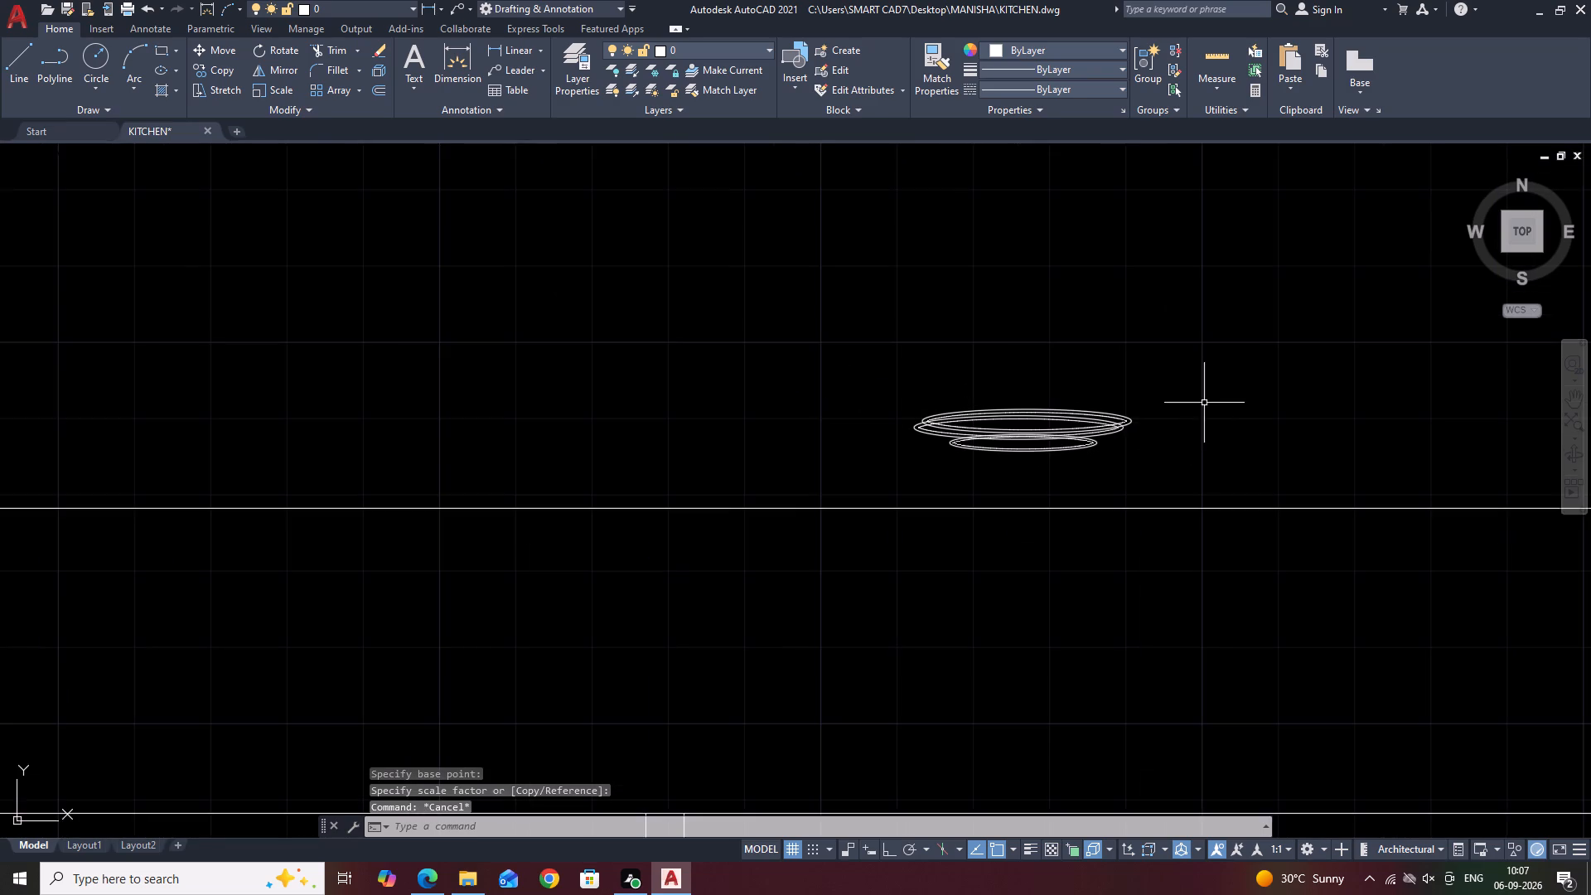
middle_drag(1201, 404, 1120, 449)
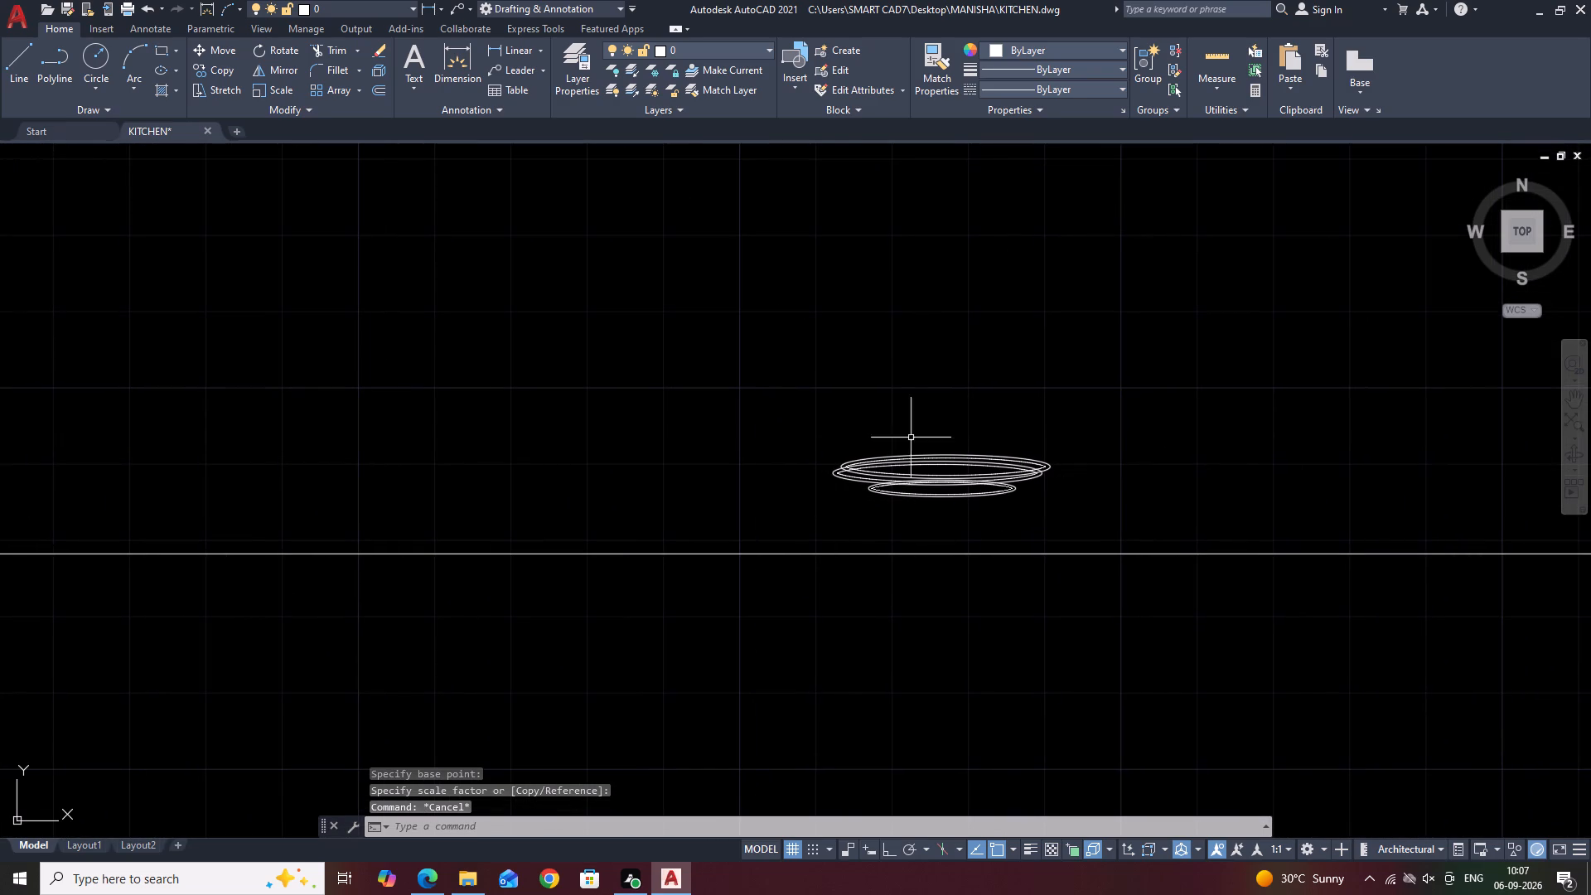
scroll(964, 470, up, 2)
scroll(762, 462, up, 2)
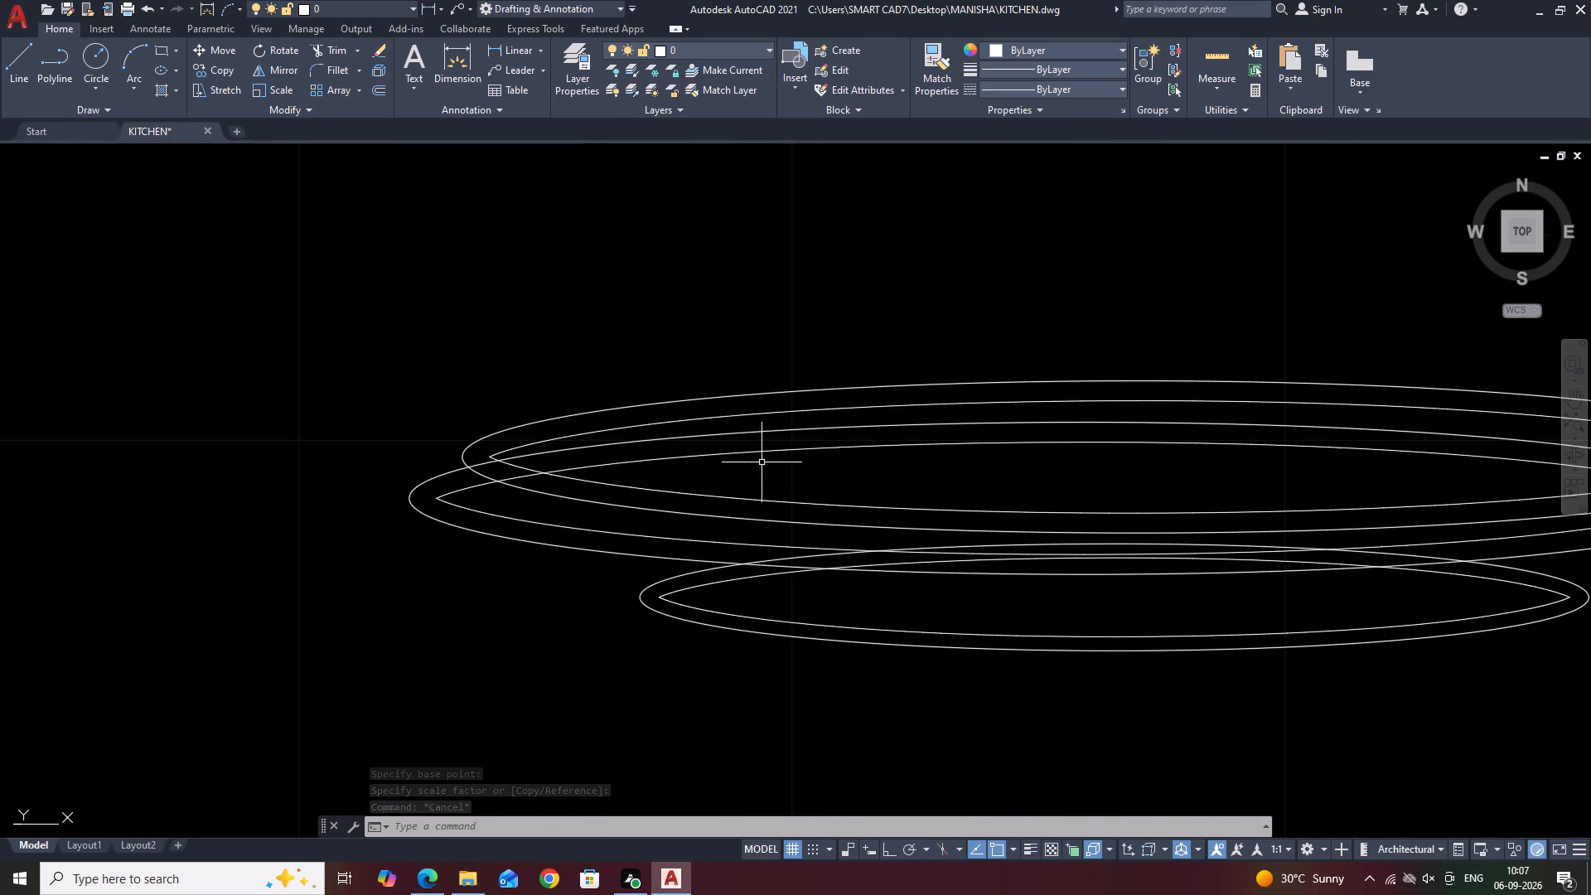
click(258, 332)
scroll(450, 445, down, 2)
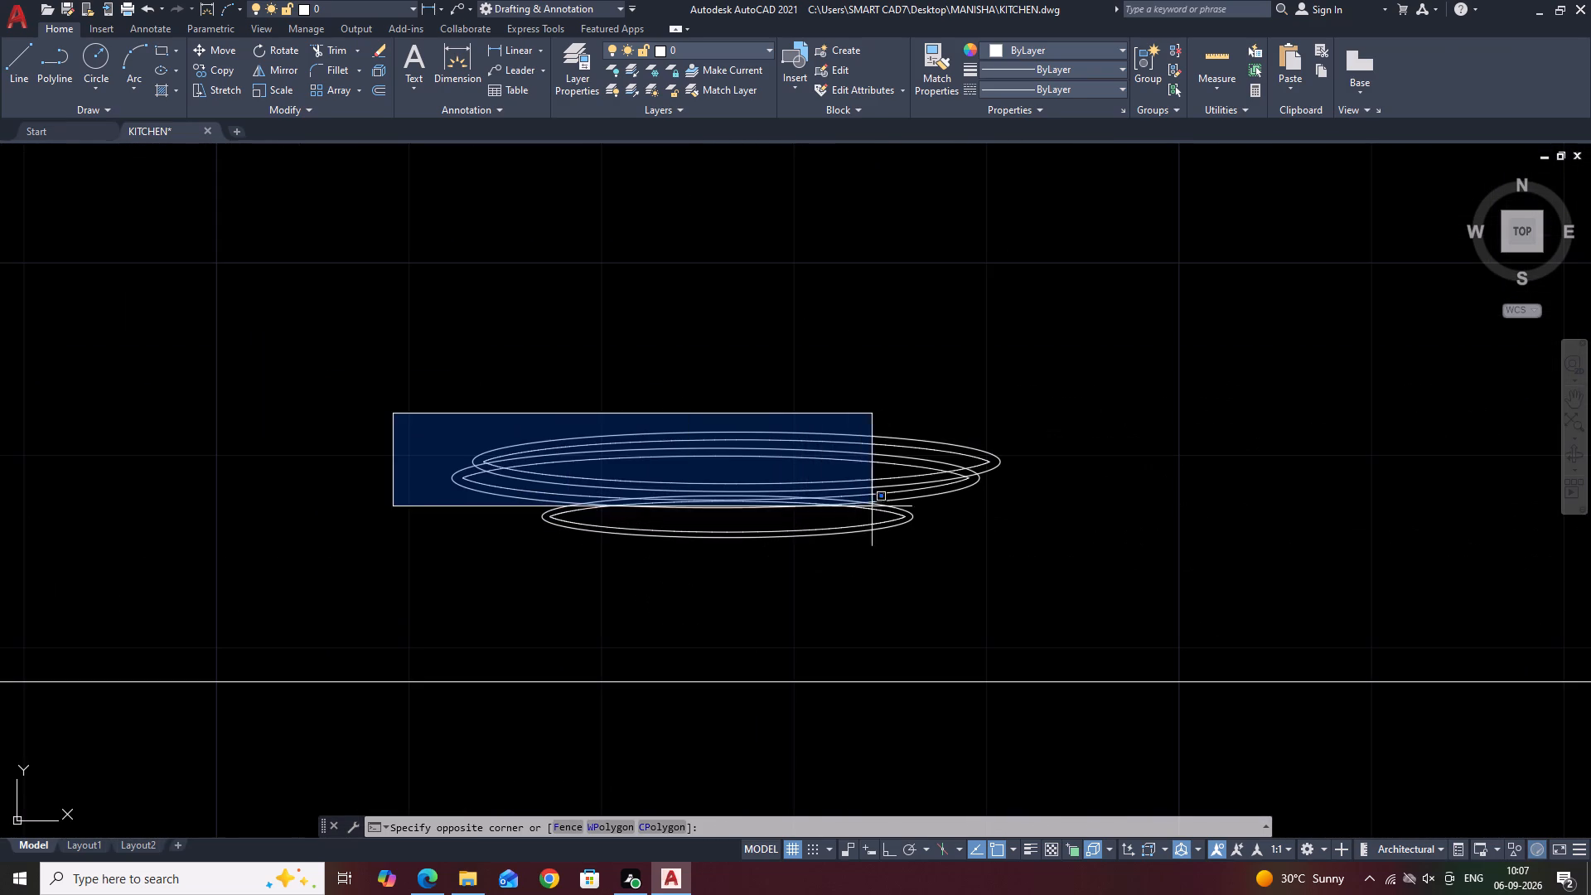
click(1009, 508)
middle_drag(758, 478, 793, 514)
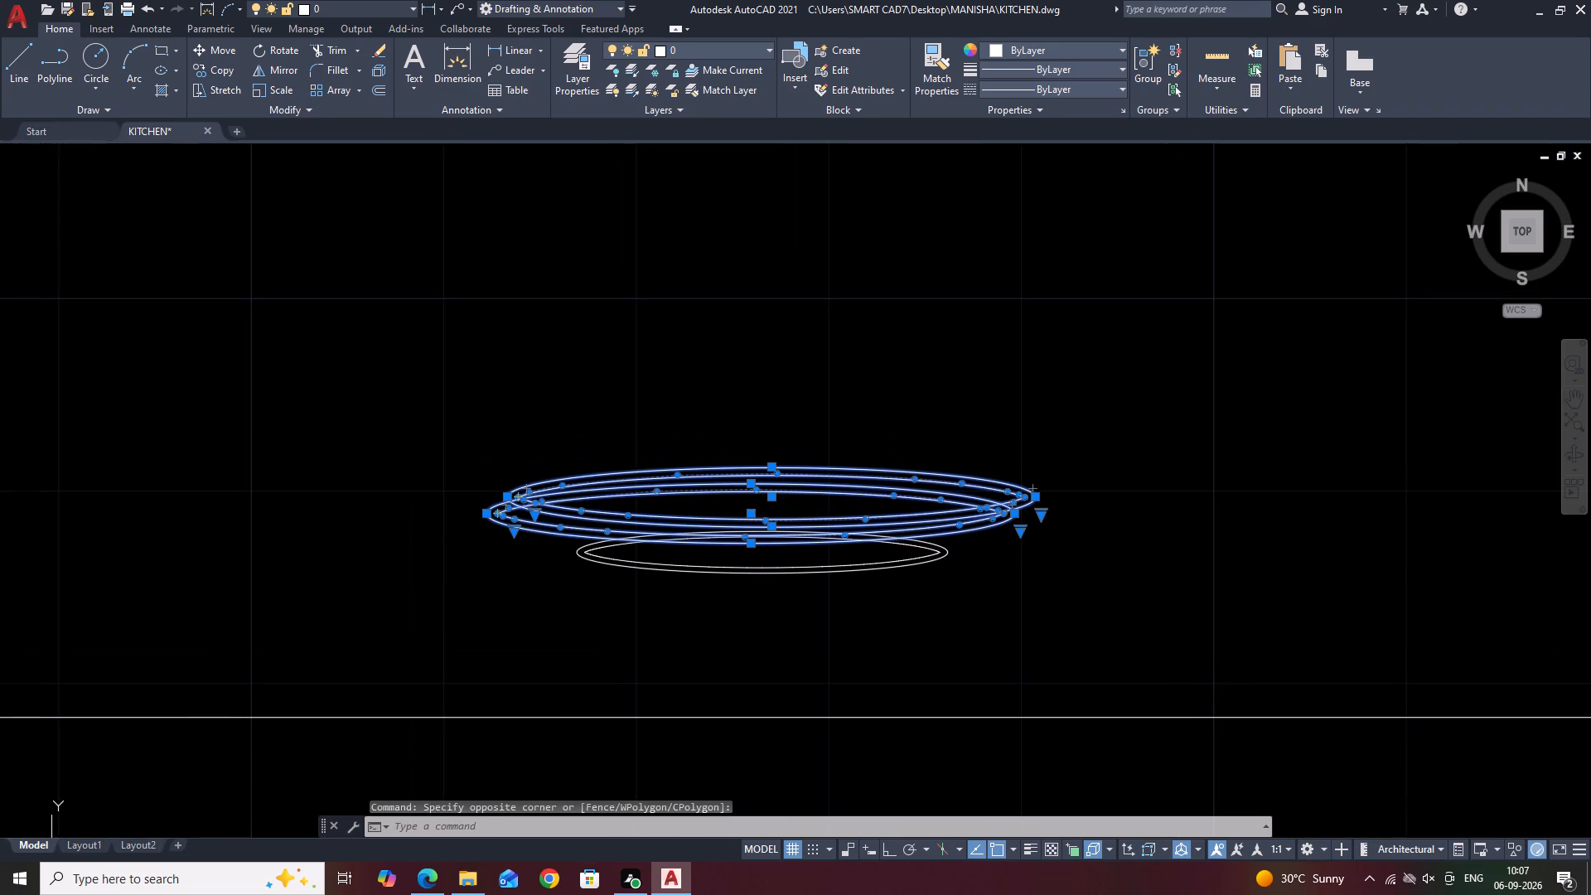
key(m)
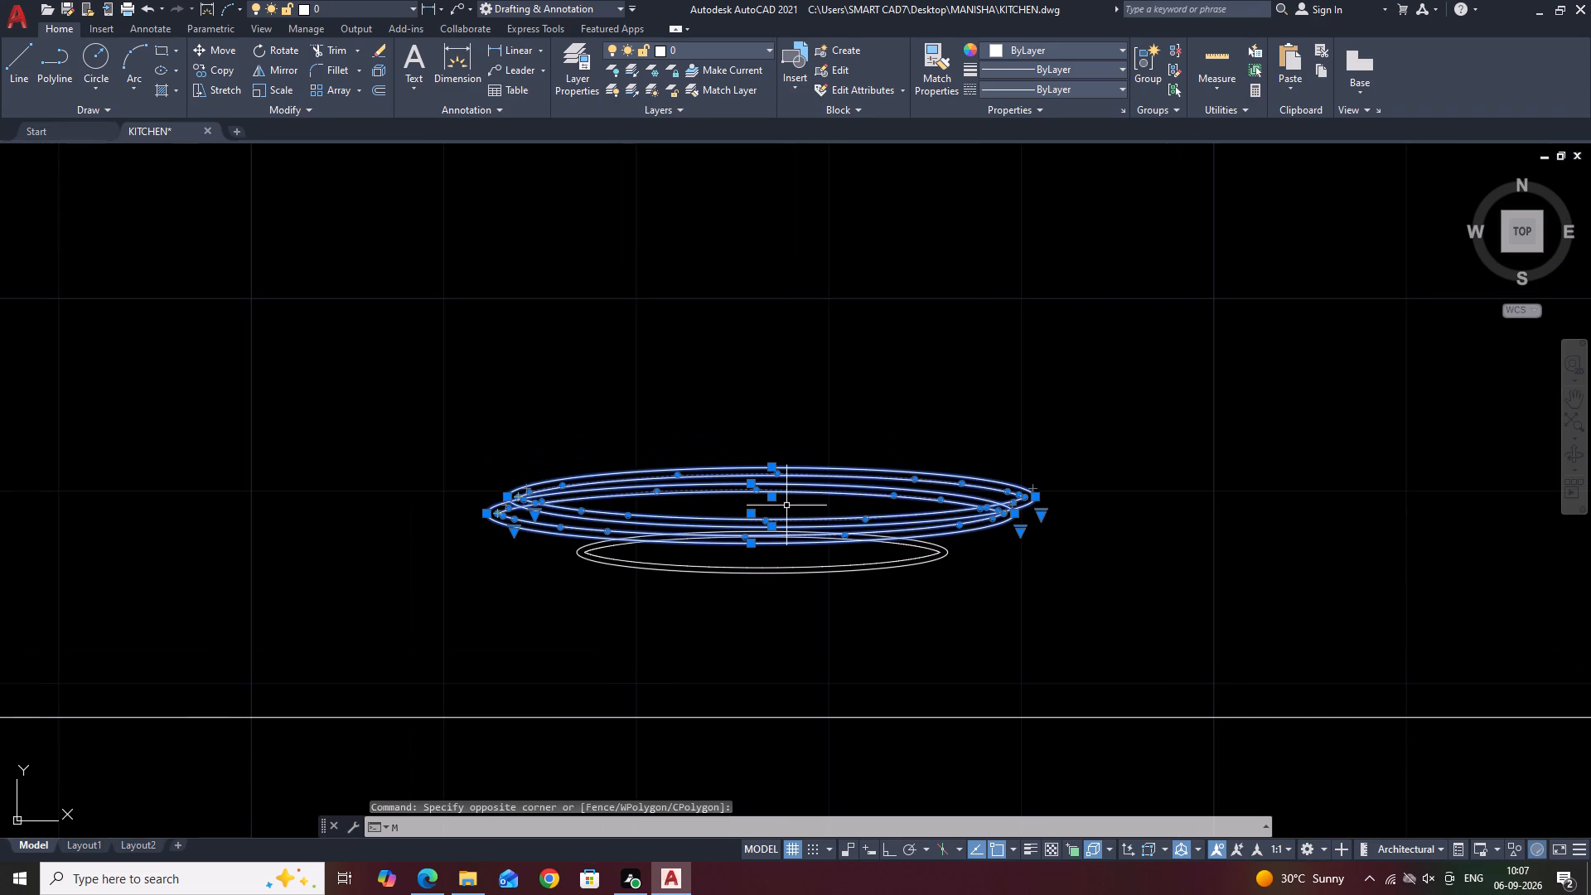
key(i)
key(space)
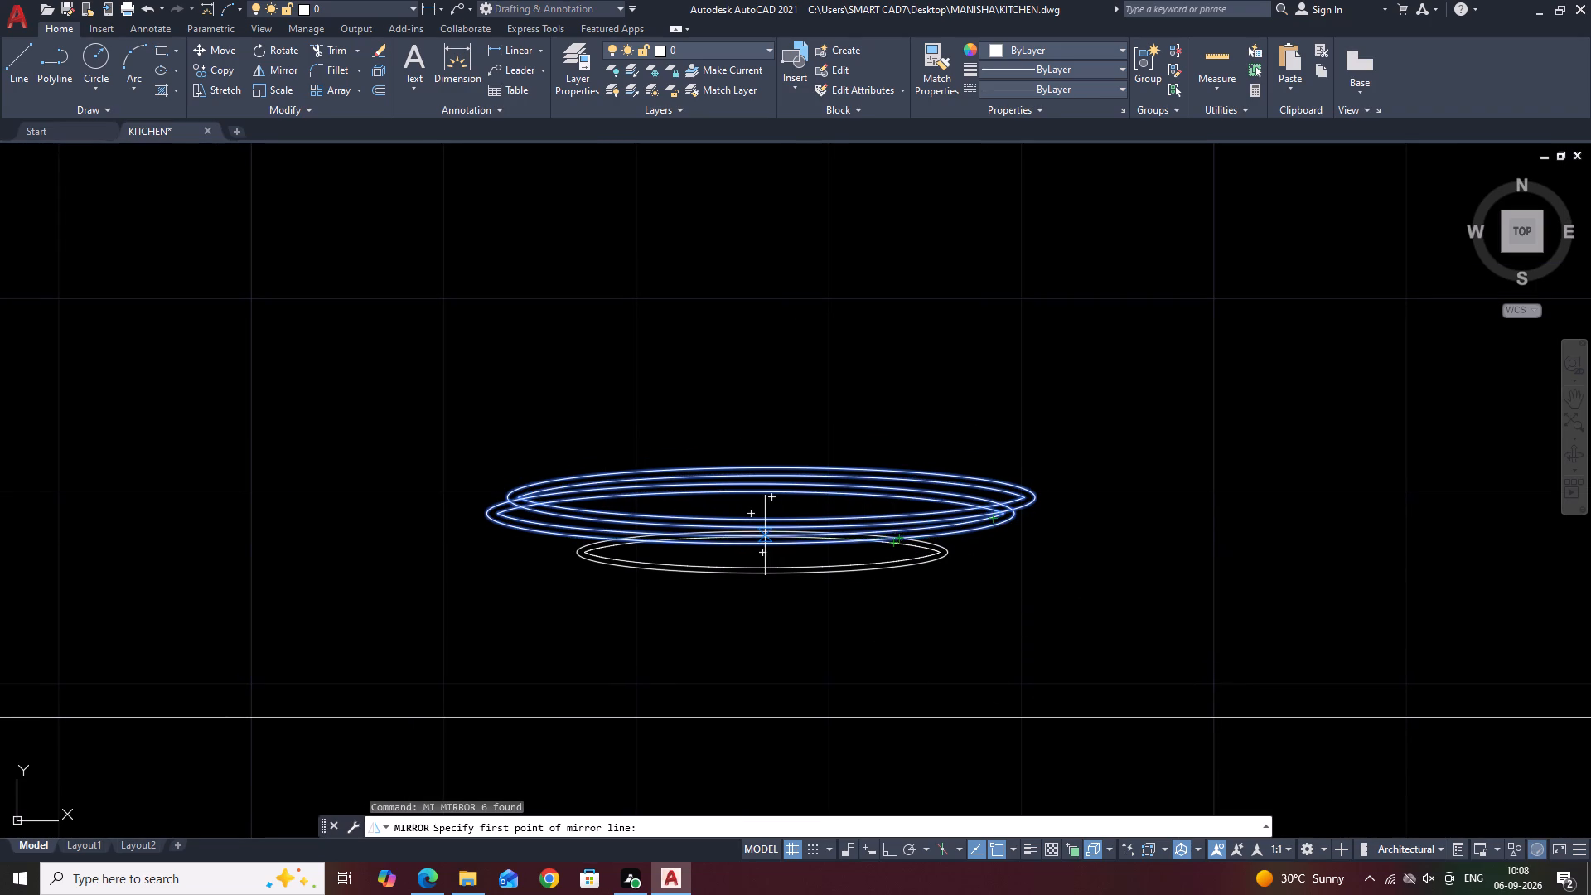
scroll(767, 531, up, 2)
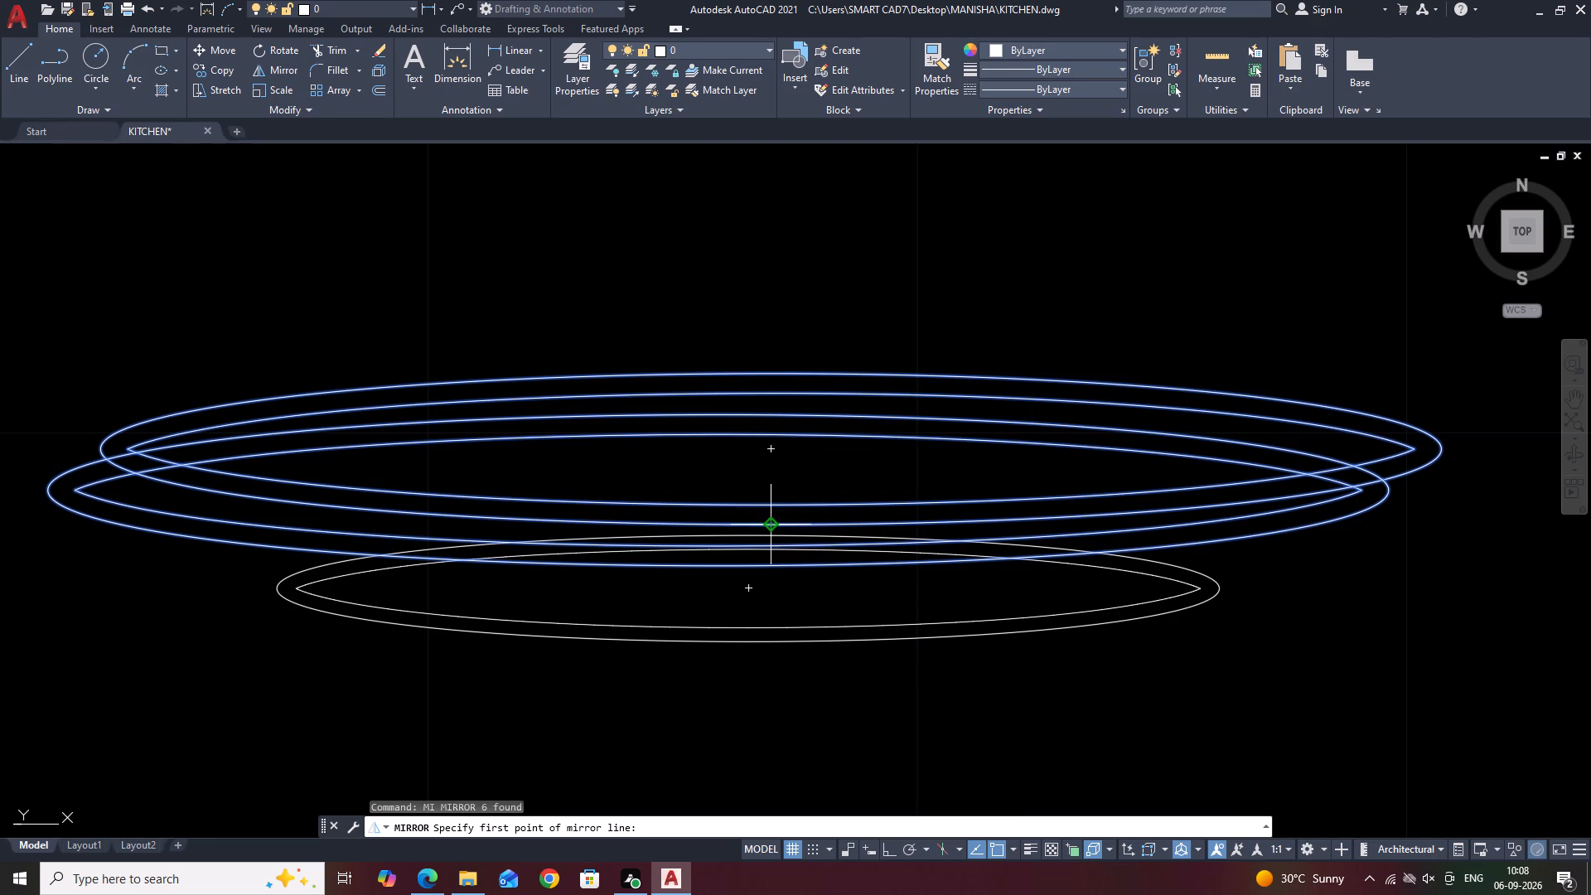
click(771, 525)
scroll(777, 526, down, 3)
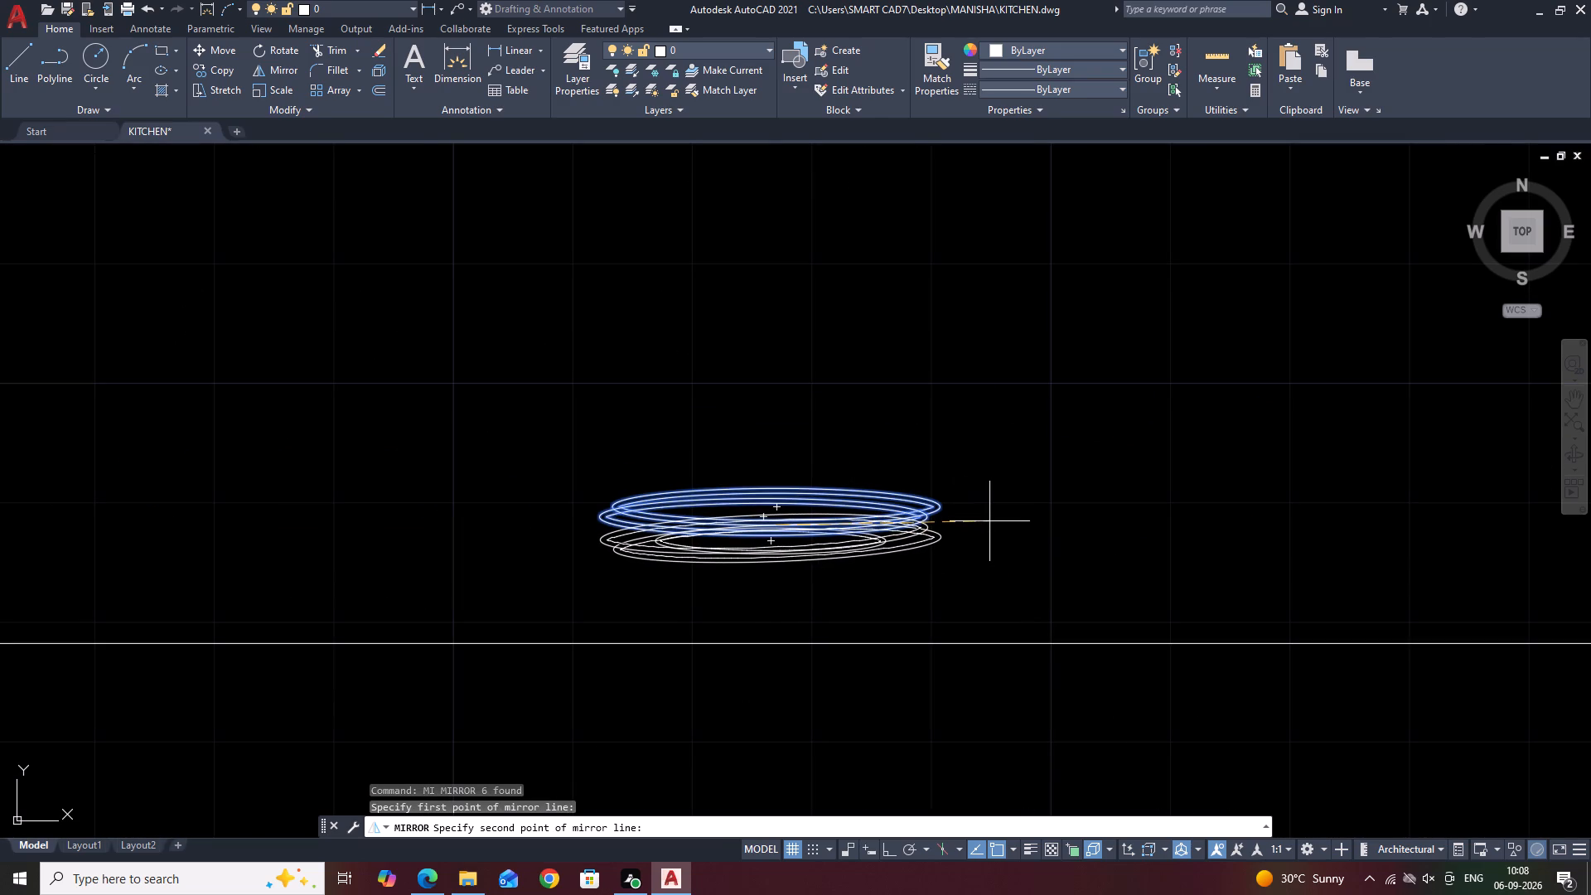
key(F8)
click(989, 521)
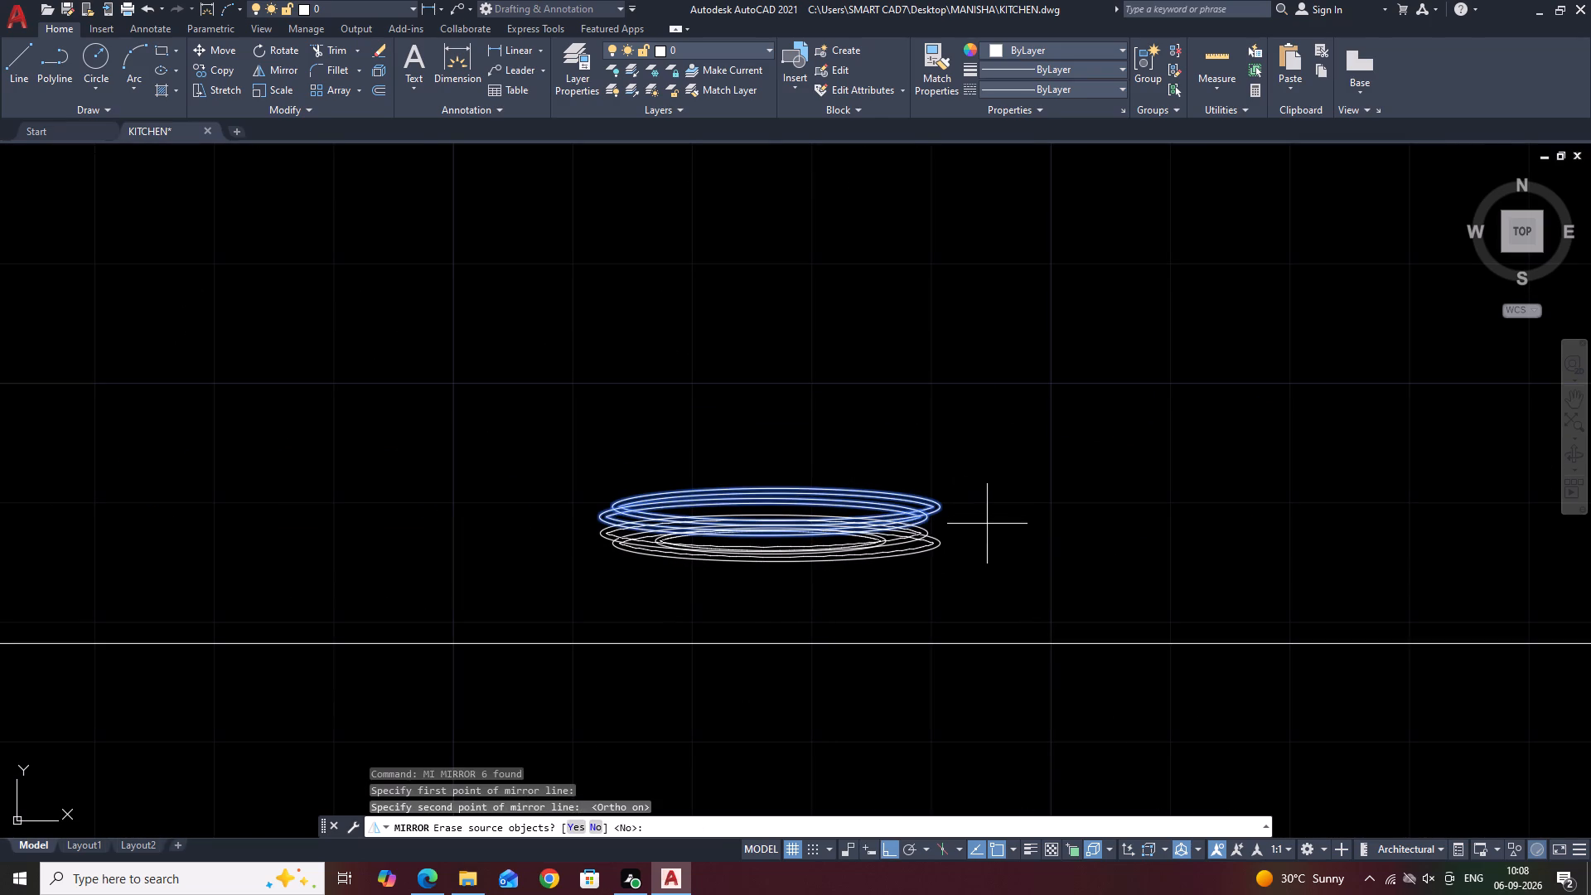
key(Return)
Delete the upper, left-shifted ellipse pair of the mirrored copies, including its leftover inner arc.
scroll(771, 573, up, 2)
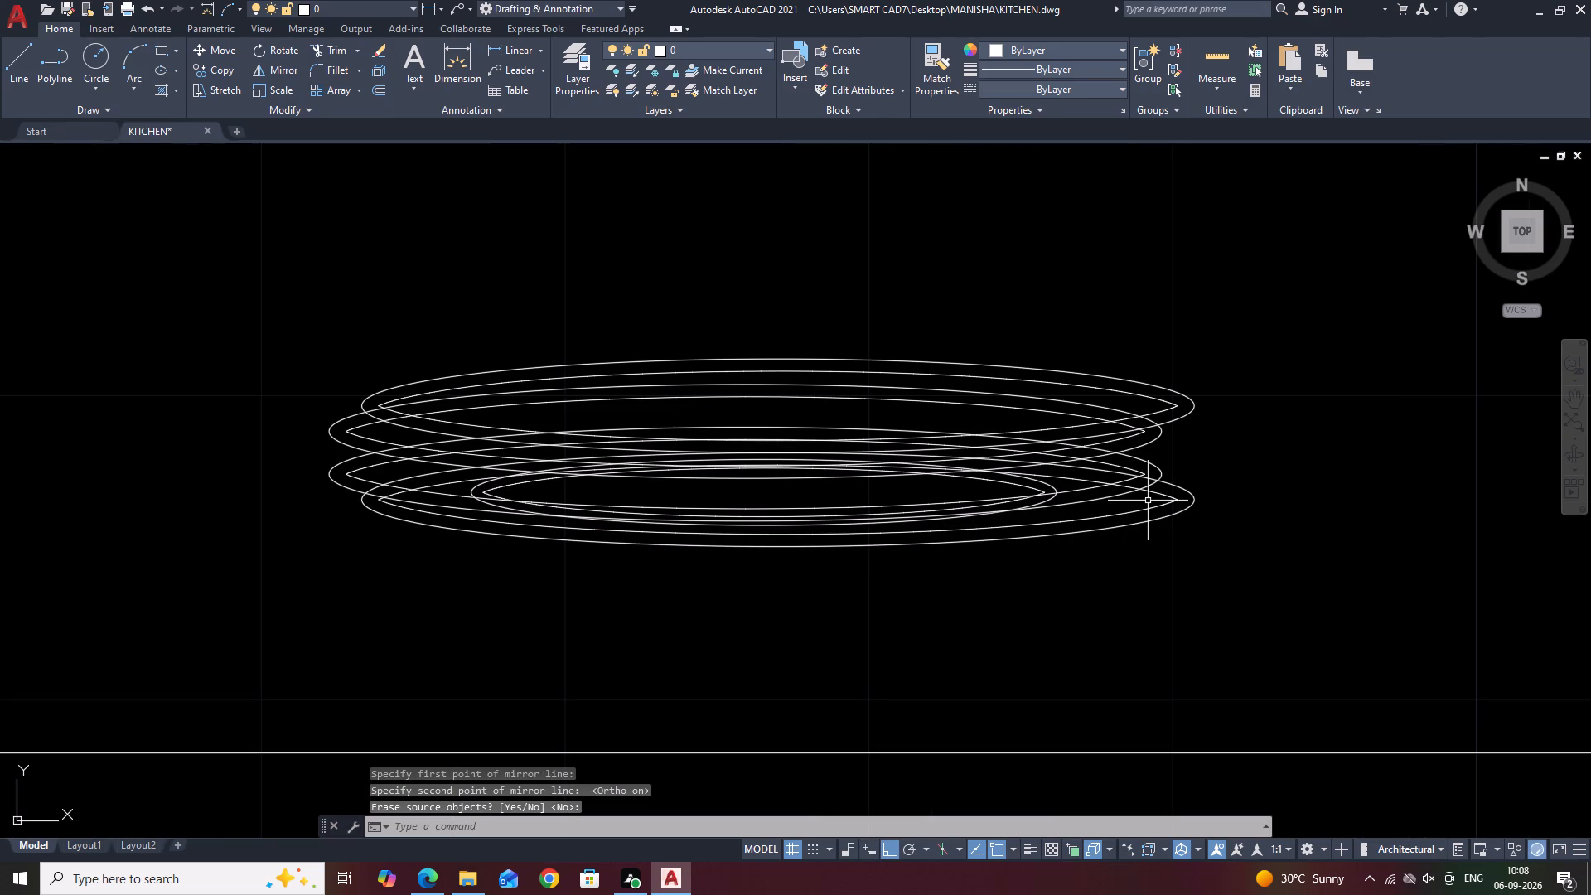
scroll(1120, 475, up, 2)
click(1246, 428)
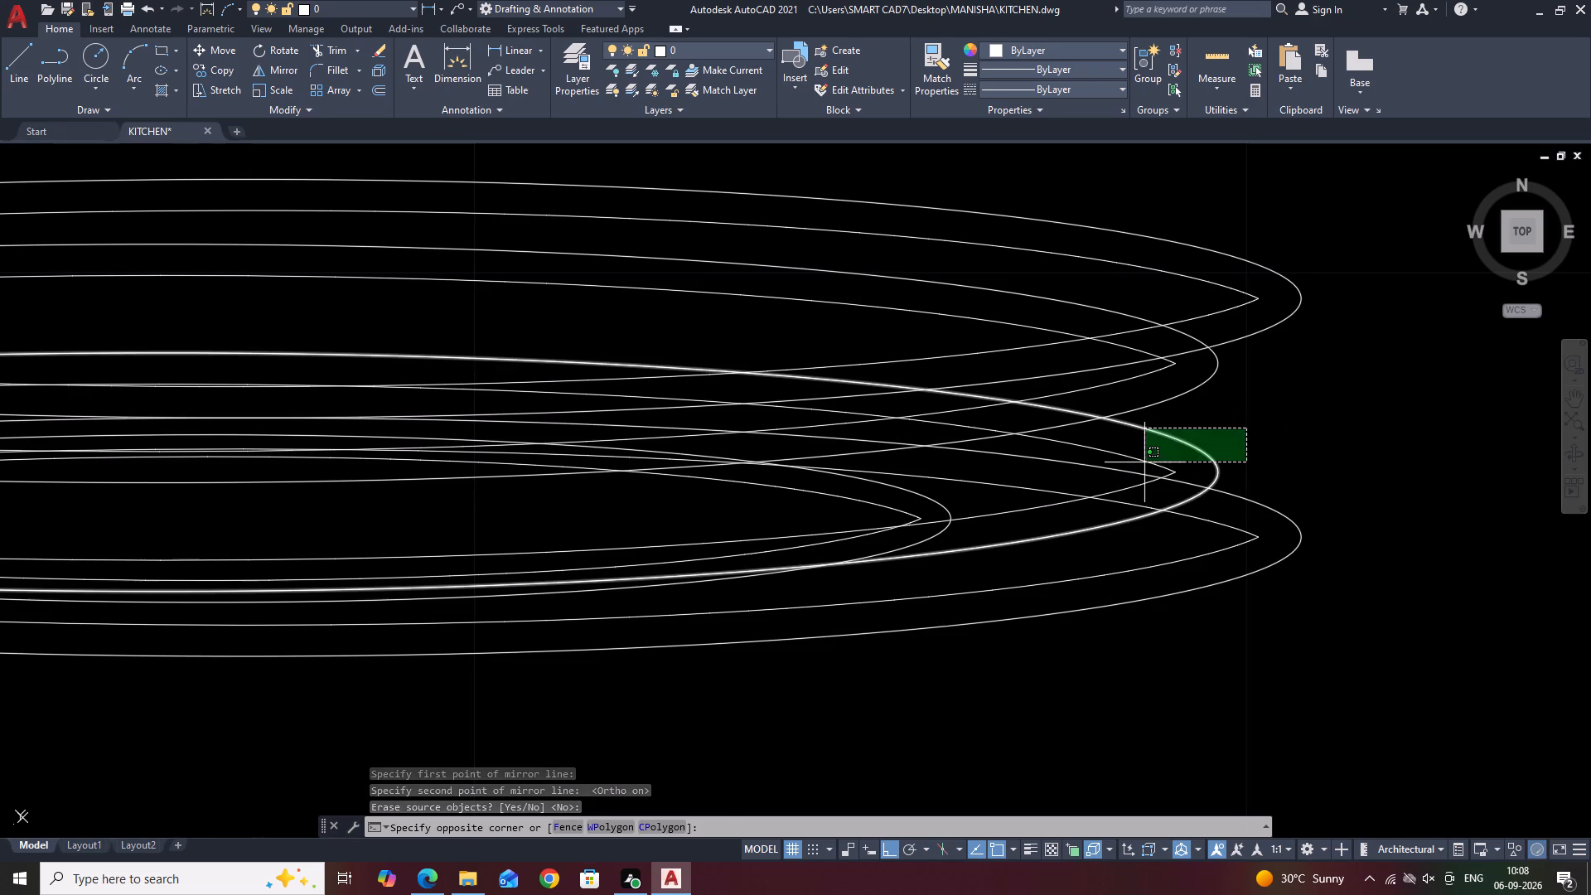
click(1142, 460)
key(Delete)
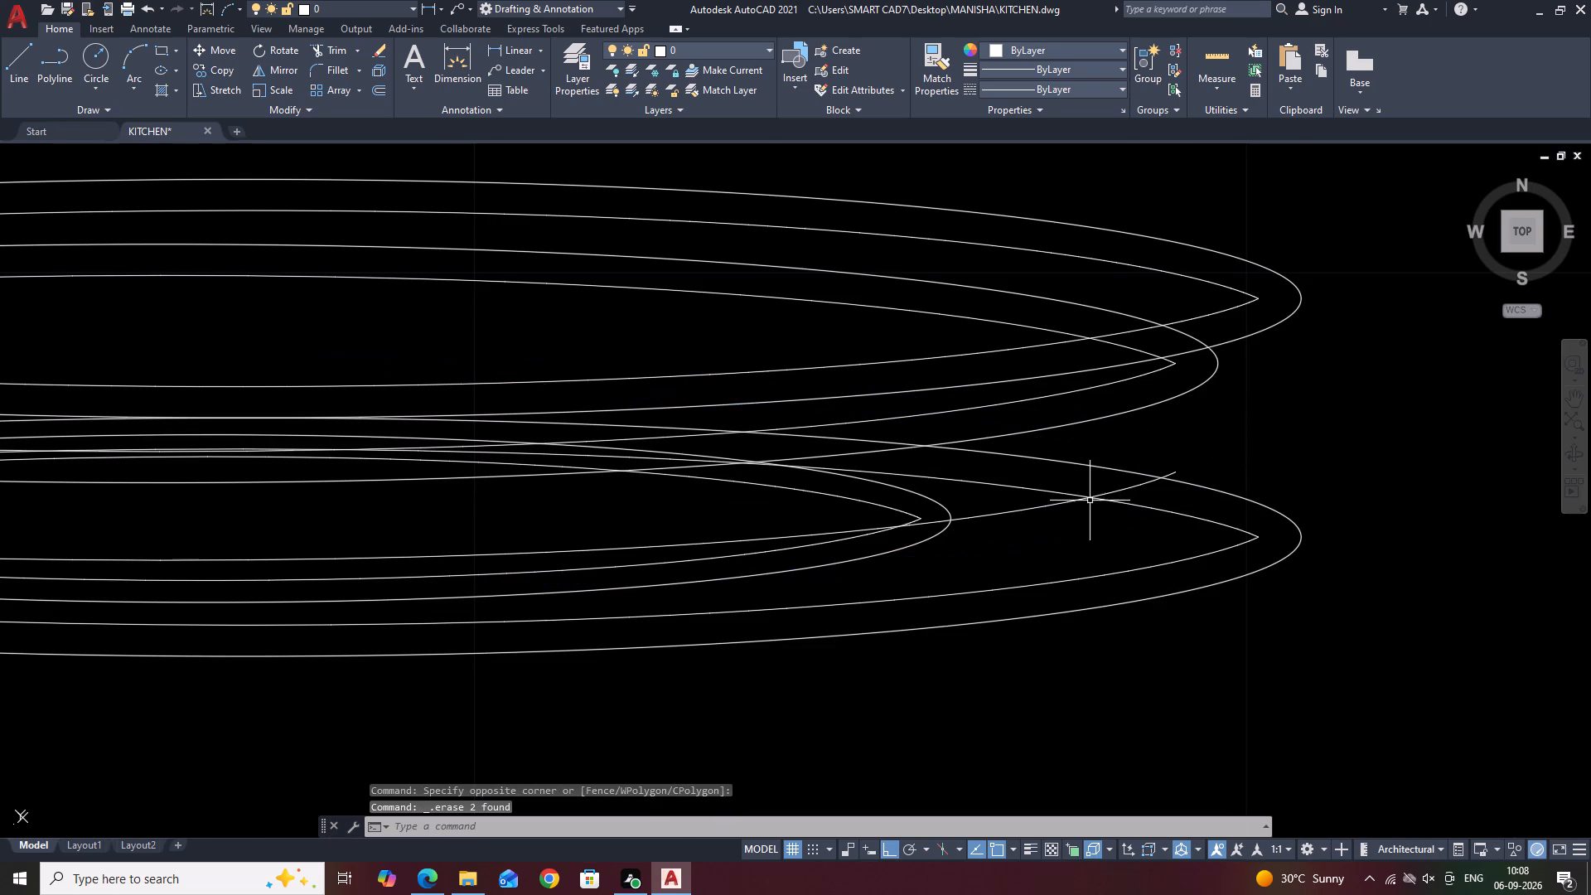
click(1109, 491)
key(Delete)
Move the whole ellipse stack straight down, closer to the countertop's upper line.
scroll(997, 553, down, 1)
scroll(1081, 539, down, 2)
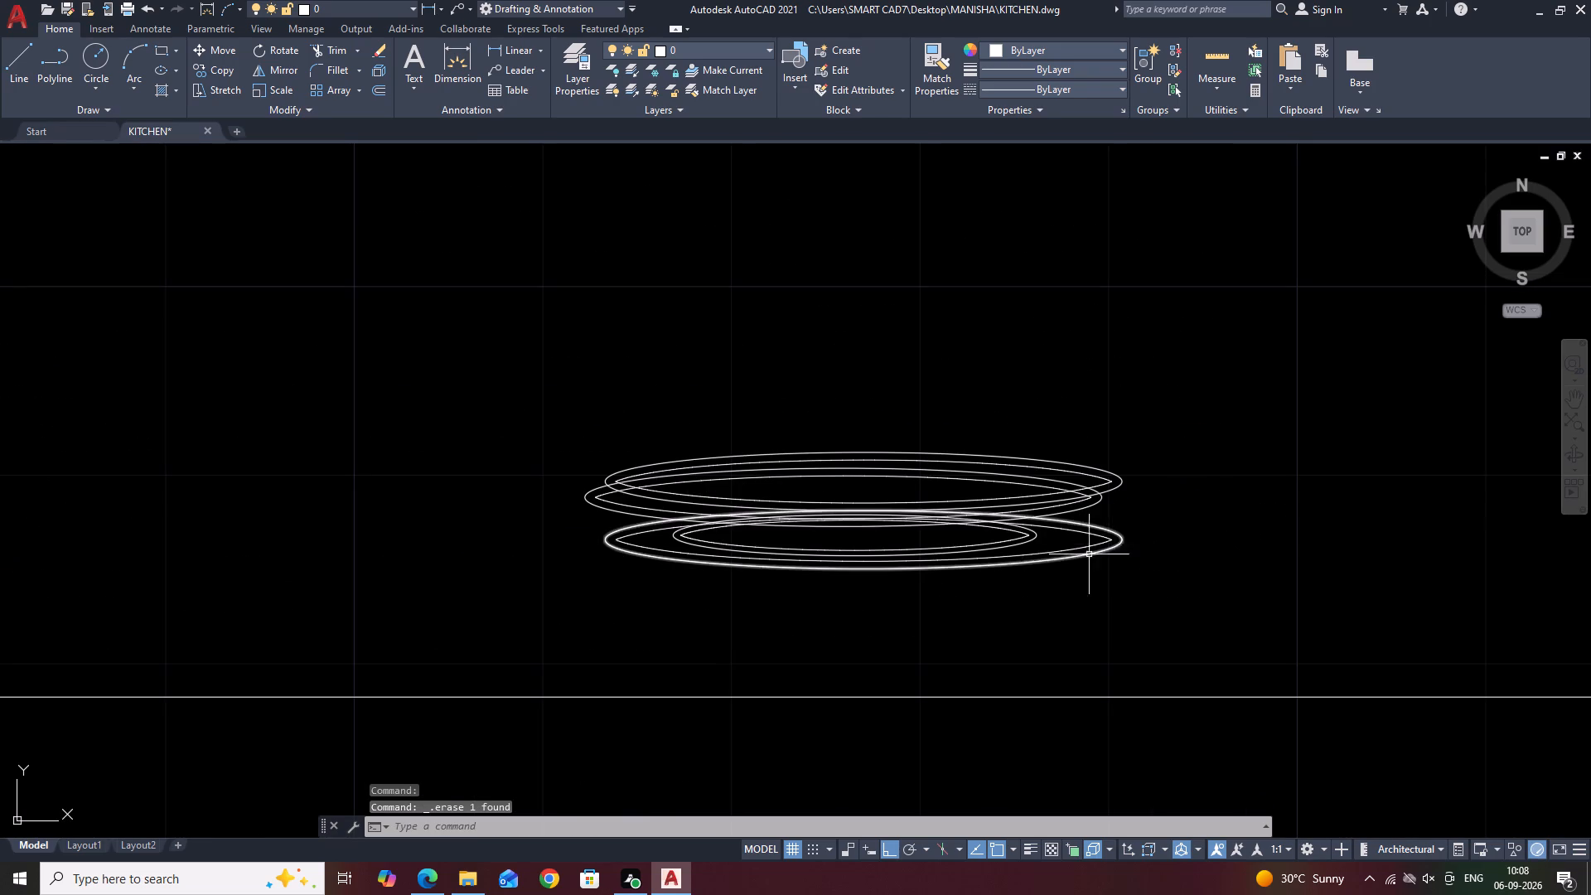
middle_drag(704, 533, 753, 578)
scroll(1232, 556, down, 2)
middle_drag(1273, 503, 1231, 515)
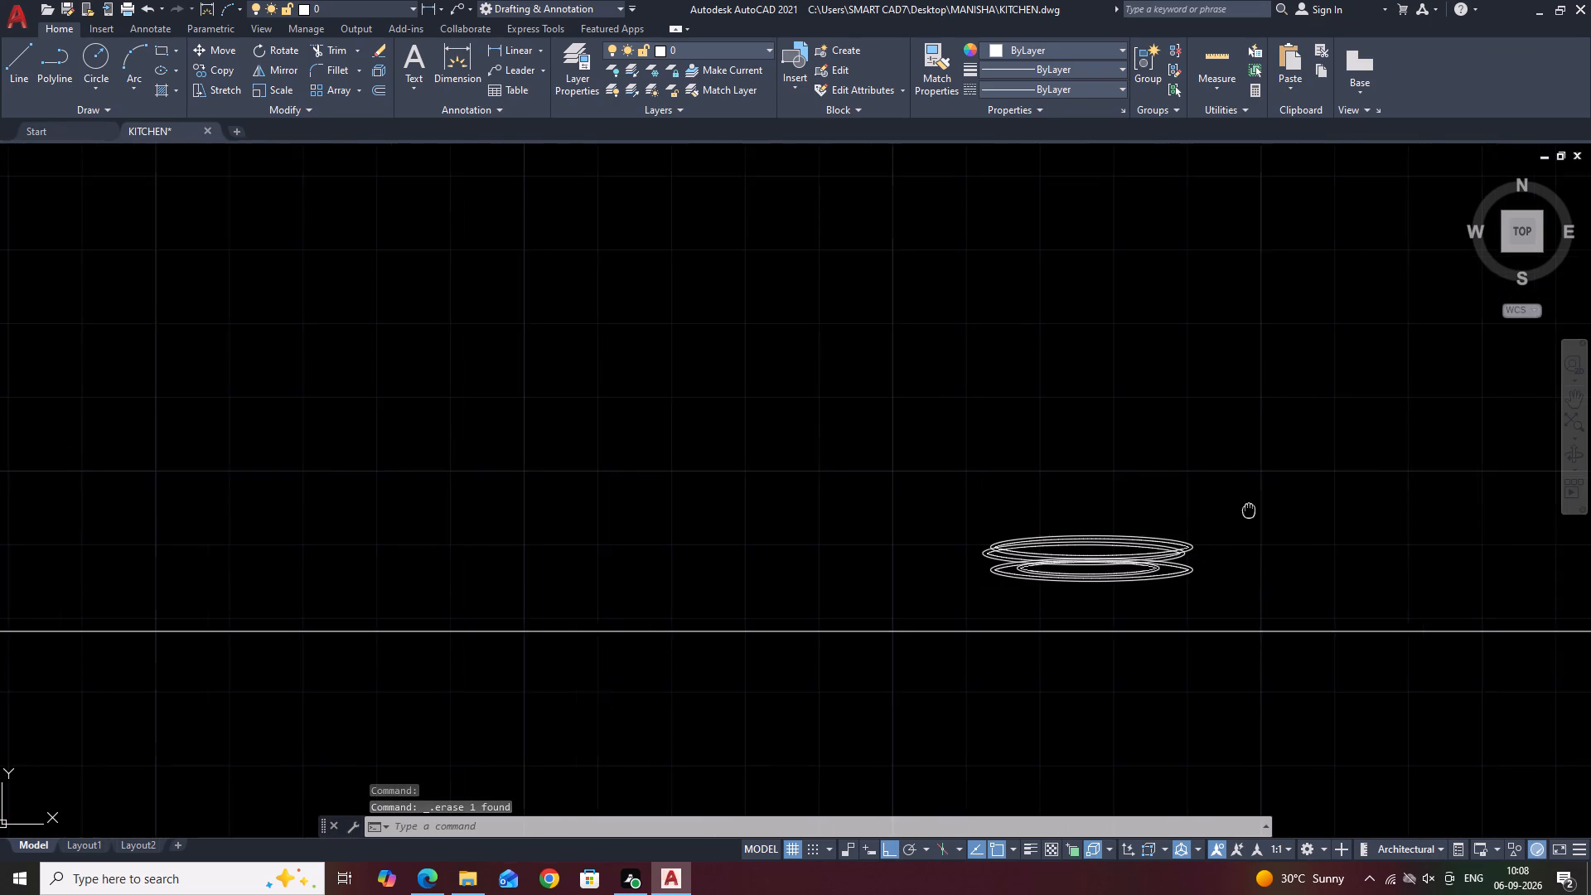
middle_drag(1231, 515, 1105, 556)
drag(732, 463, 738, 473)
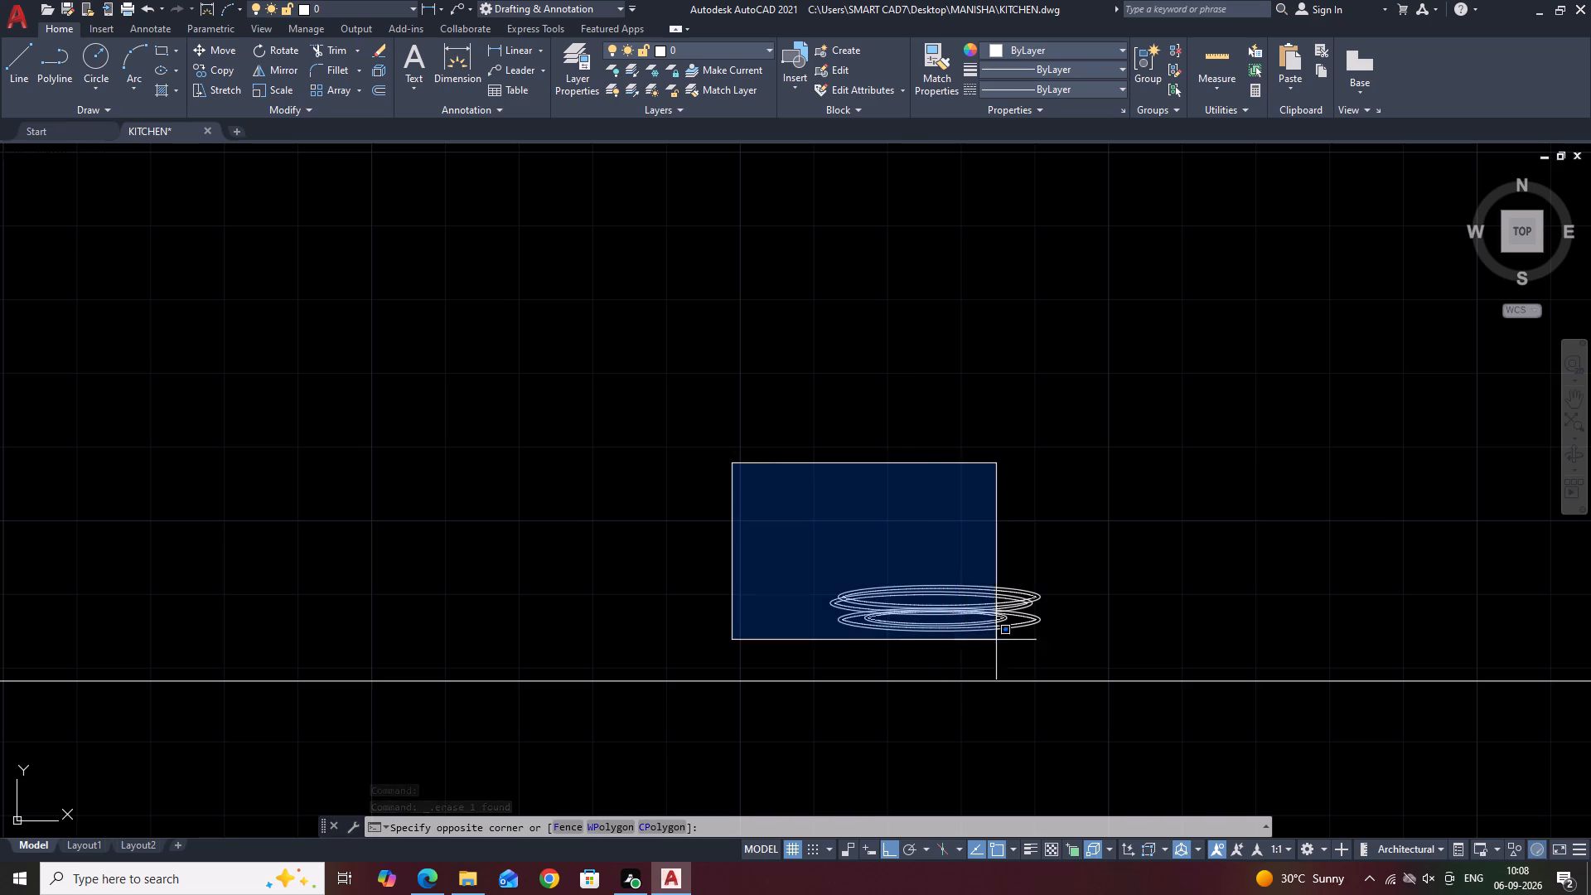
click(1064, 653)
key(m)
key(space)
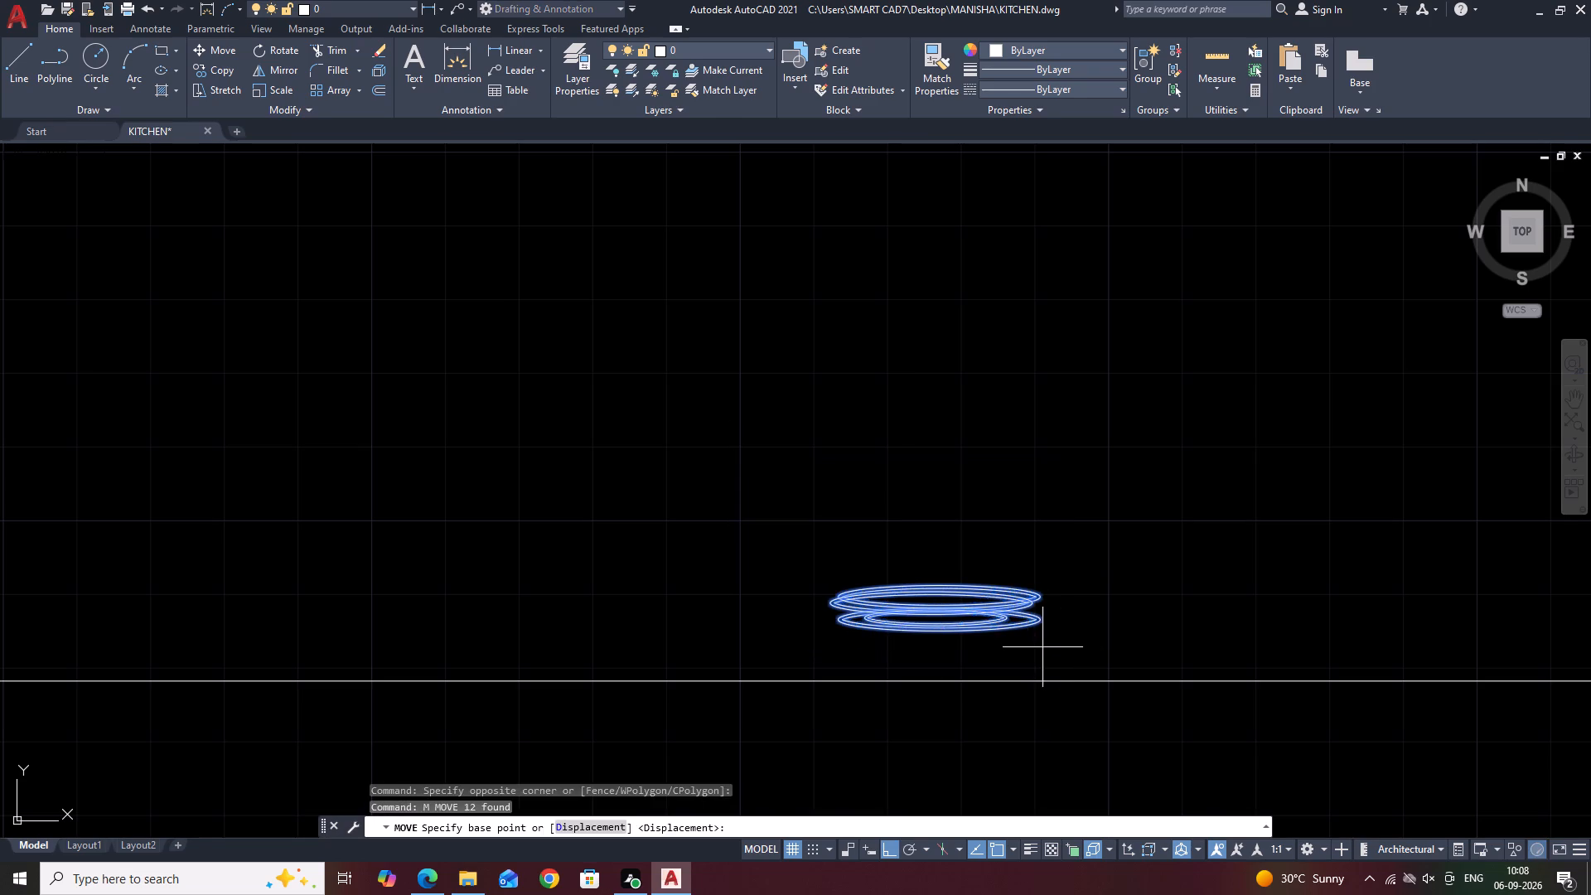
click(1042, 648)
click(1043, 680)
middle_drag(1144, 546, 1074, 534)
middle_drag(1156, 680, 1166, 571)
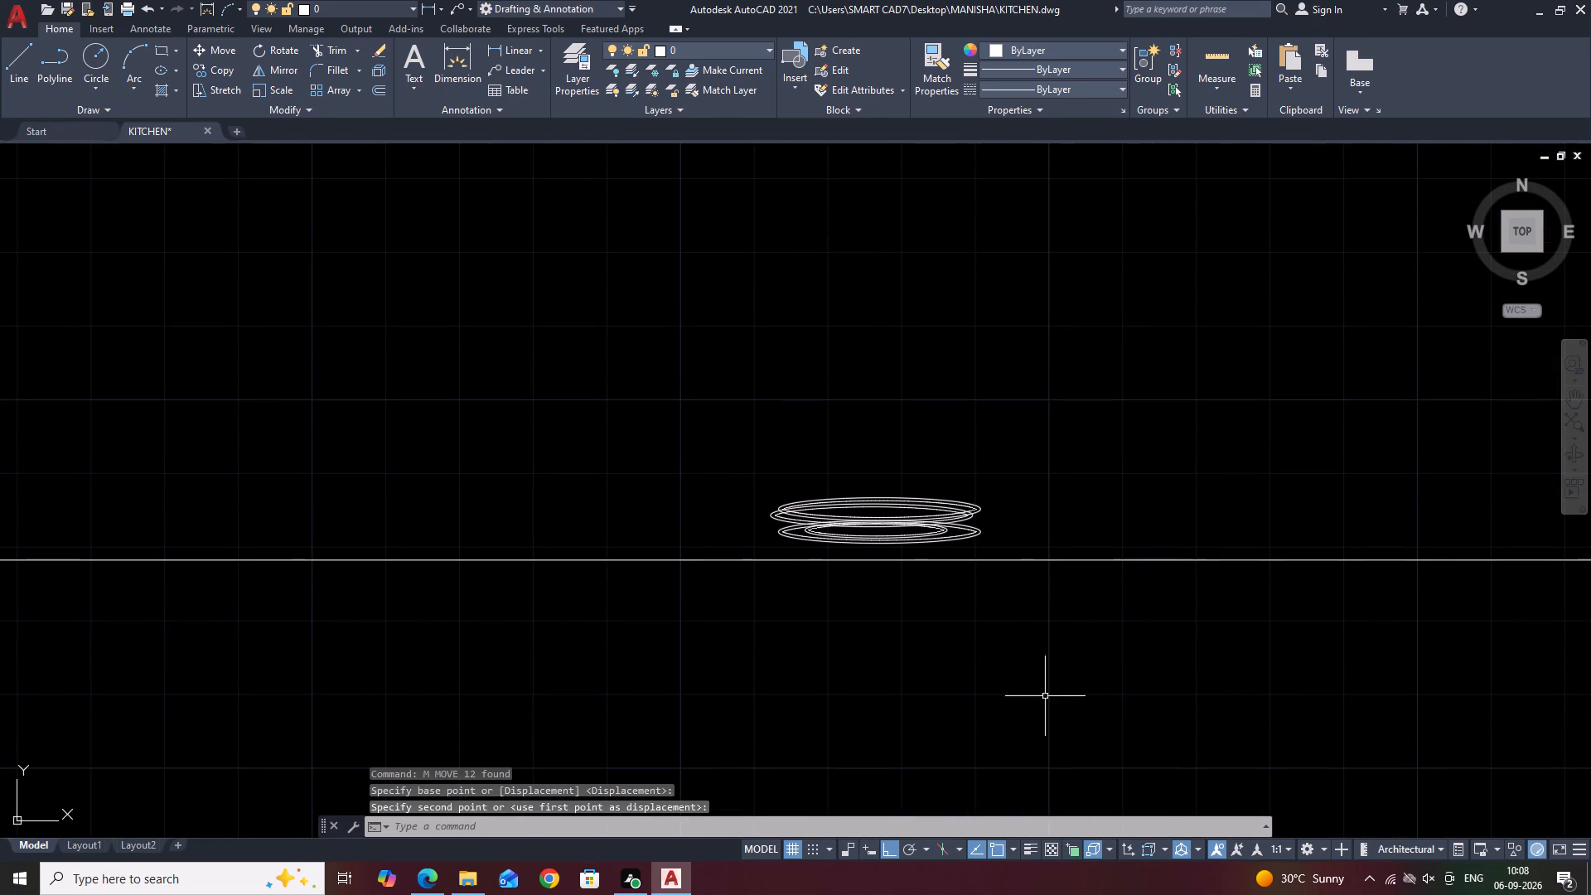
Move the whole ellipse stack straight down again so it rests just above the countertop's upper line.
click(707, 406)
click(1058, 653)
text(M)
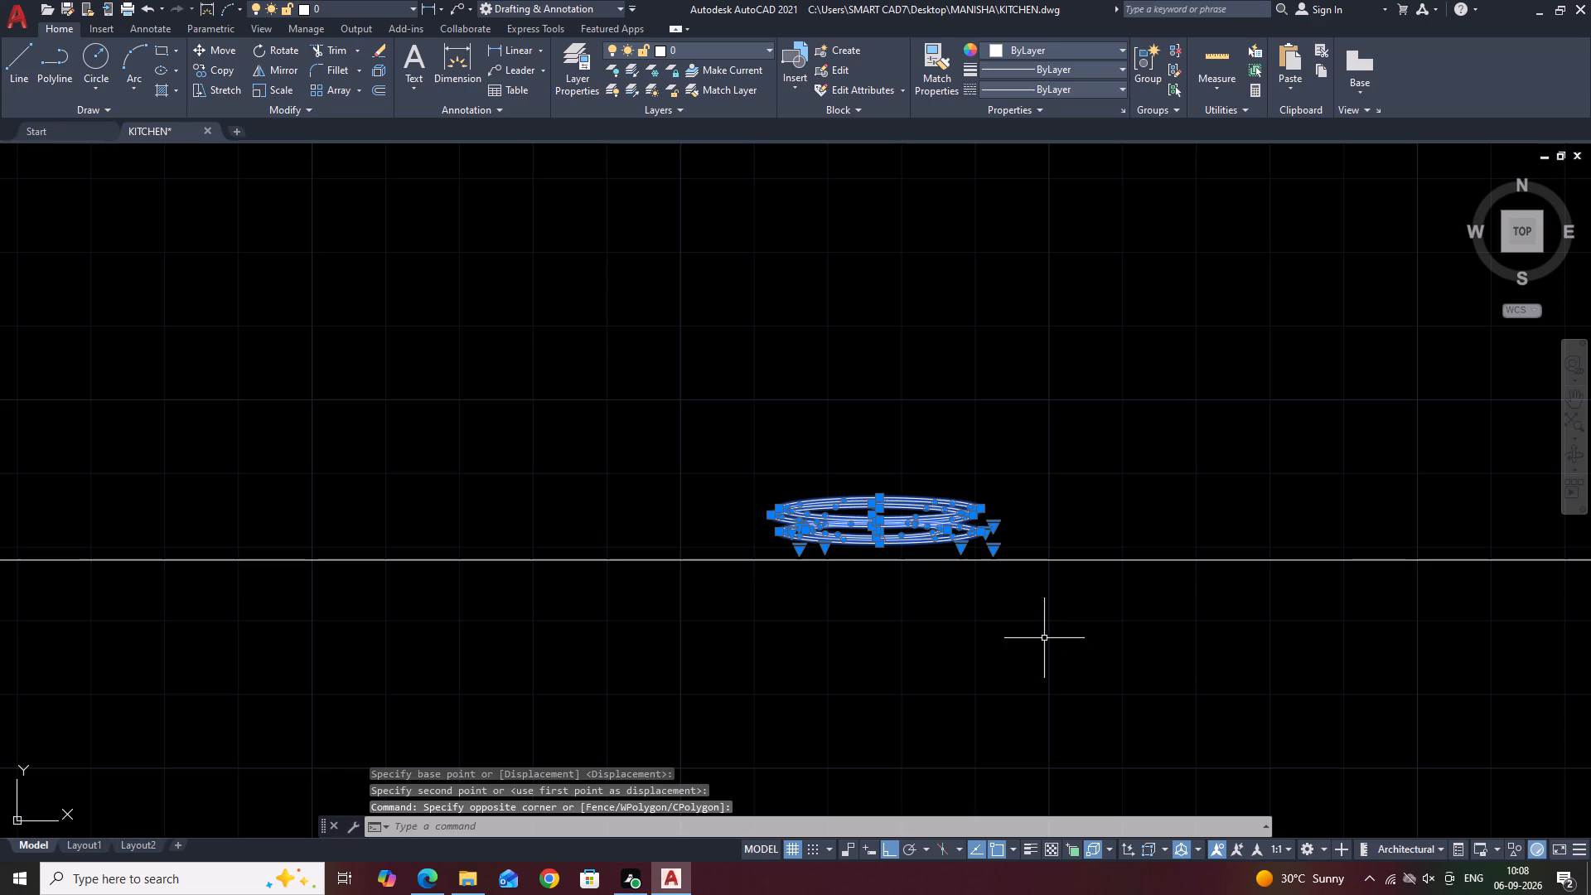
key(space)
scroll(980, 603, up, 2)
click(809, 466)
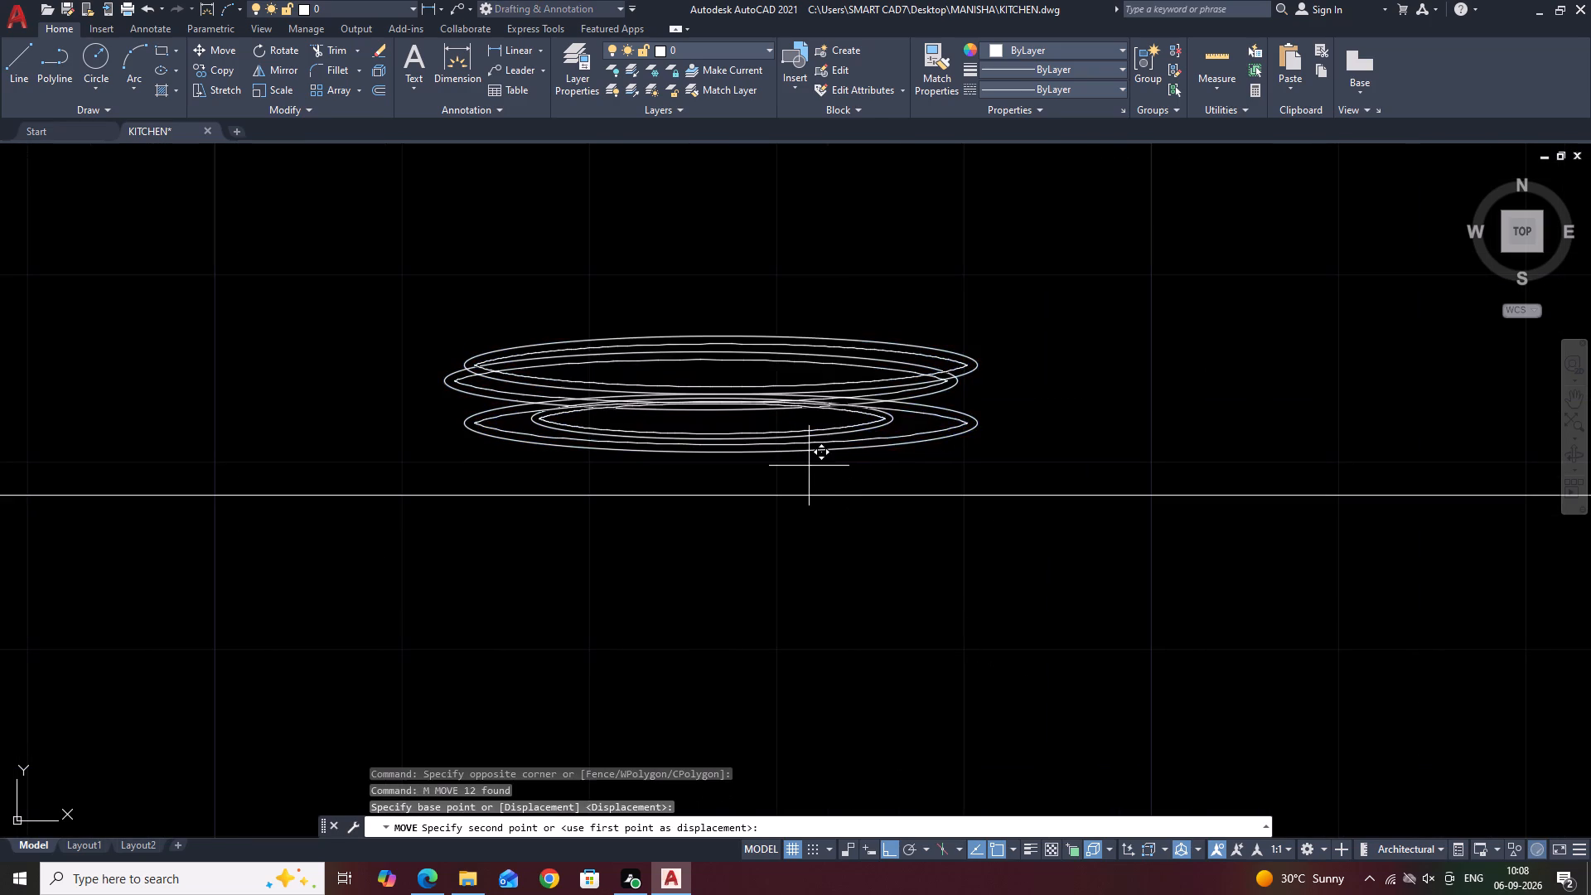
click(792, 505)
scroll(1044, 507, down, 1)
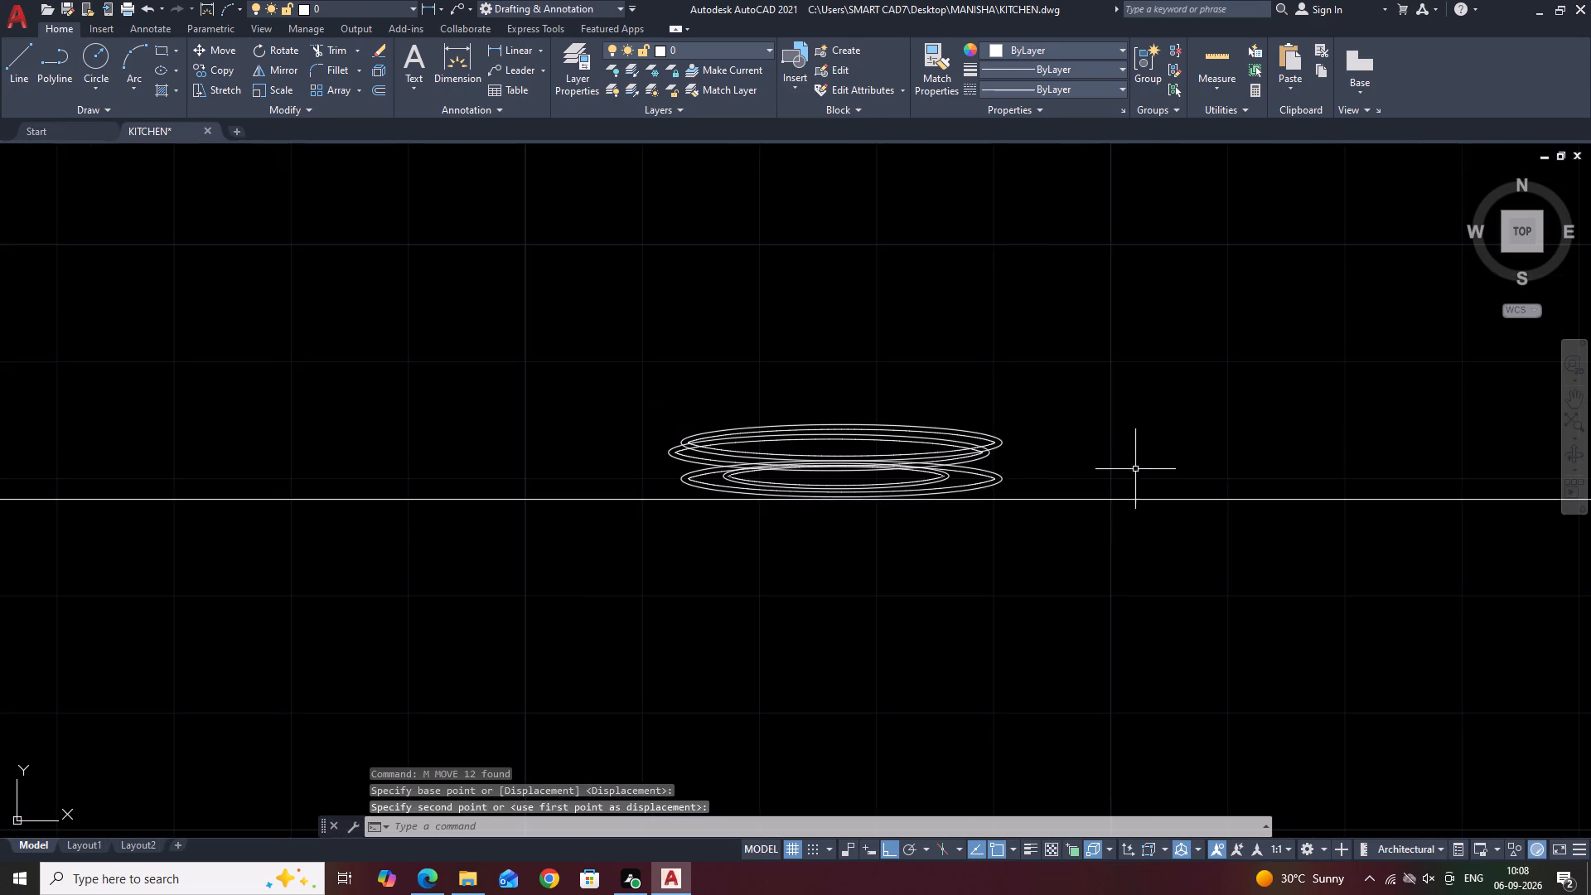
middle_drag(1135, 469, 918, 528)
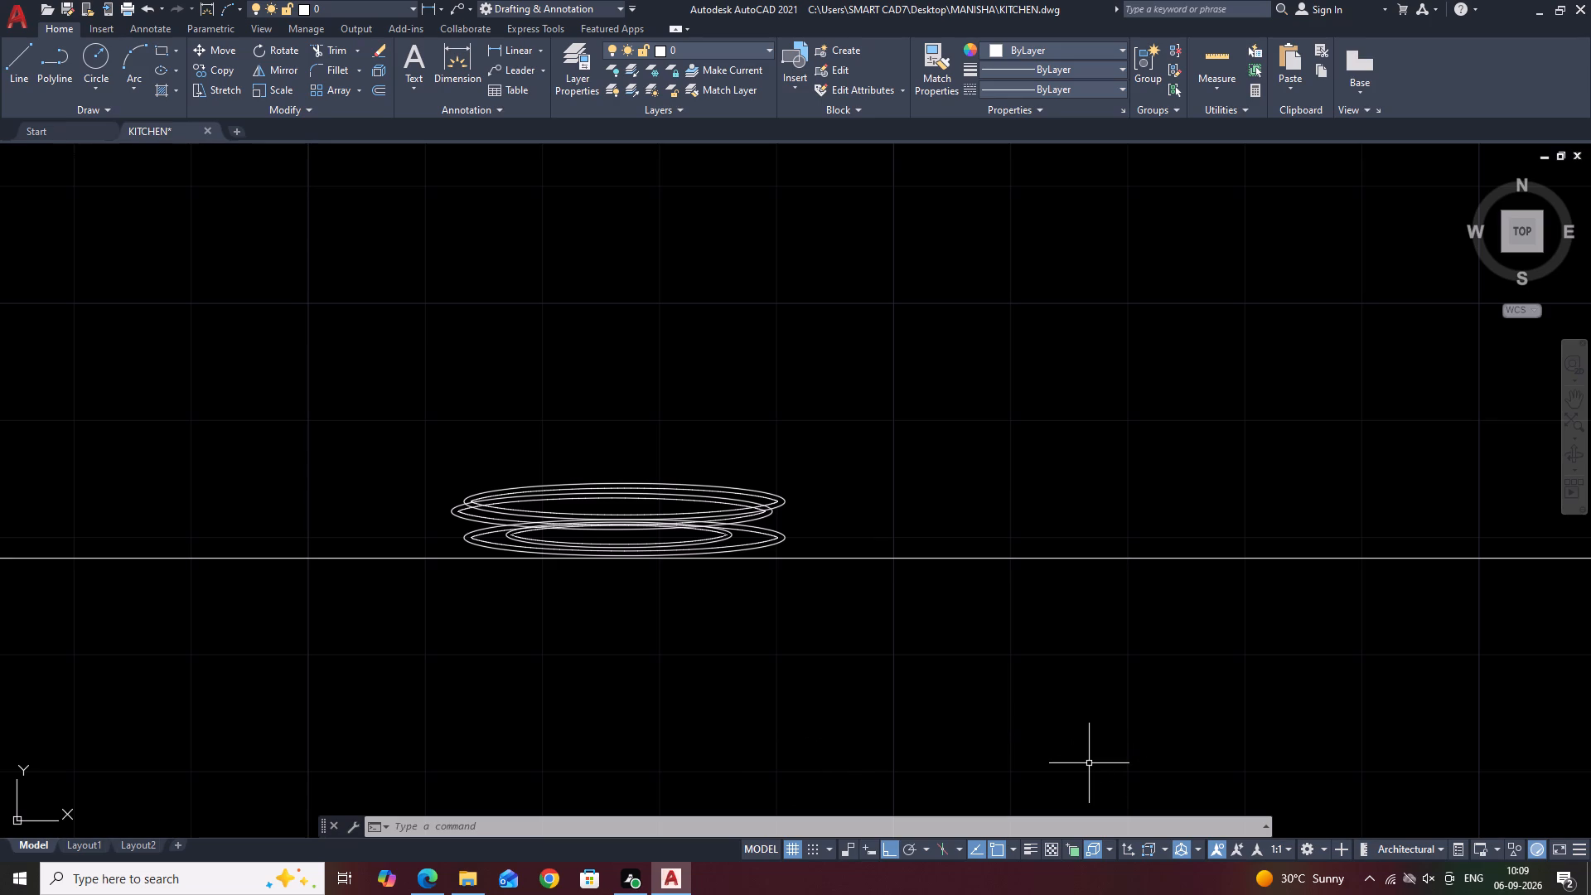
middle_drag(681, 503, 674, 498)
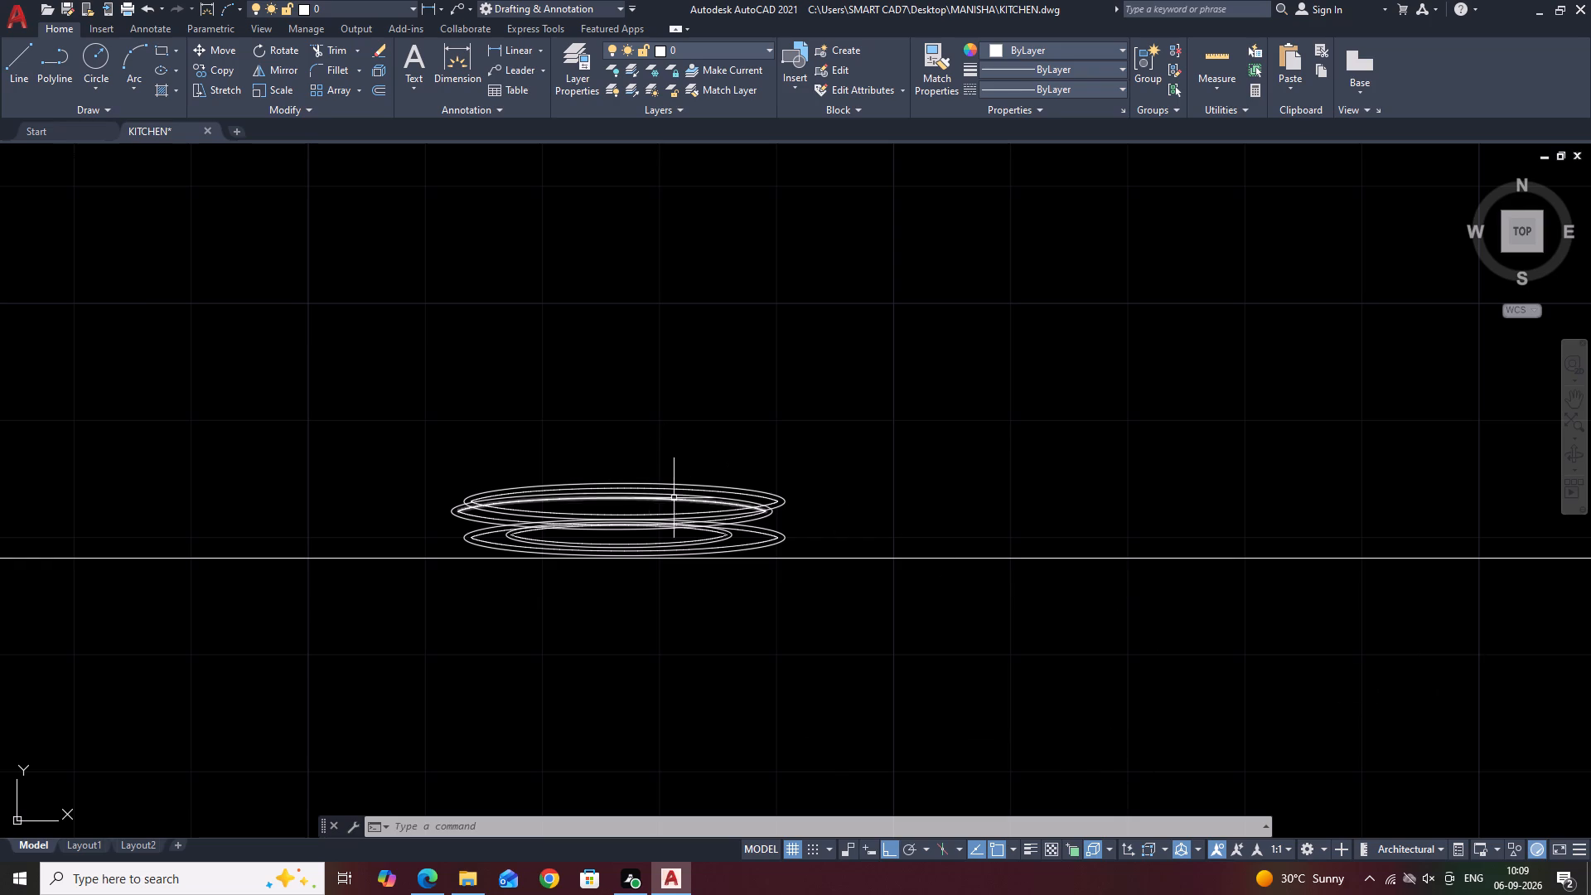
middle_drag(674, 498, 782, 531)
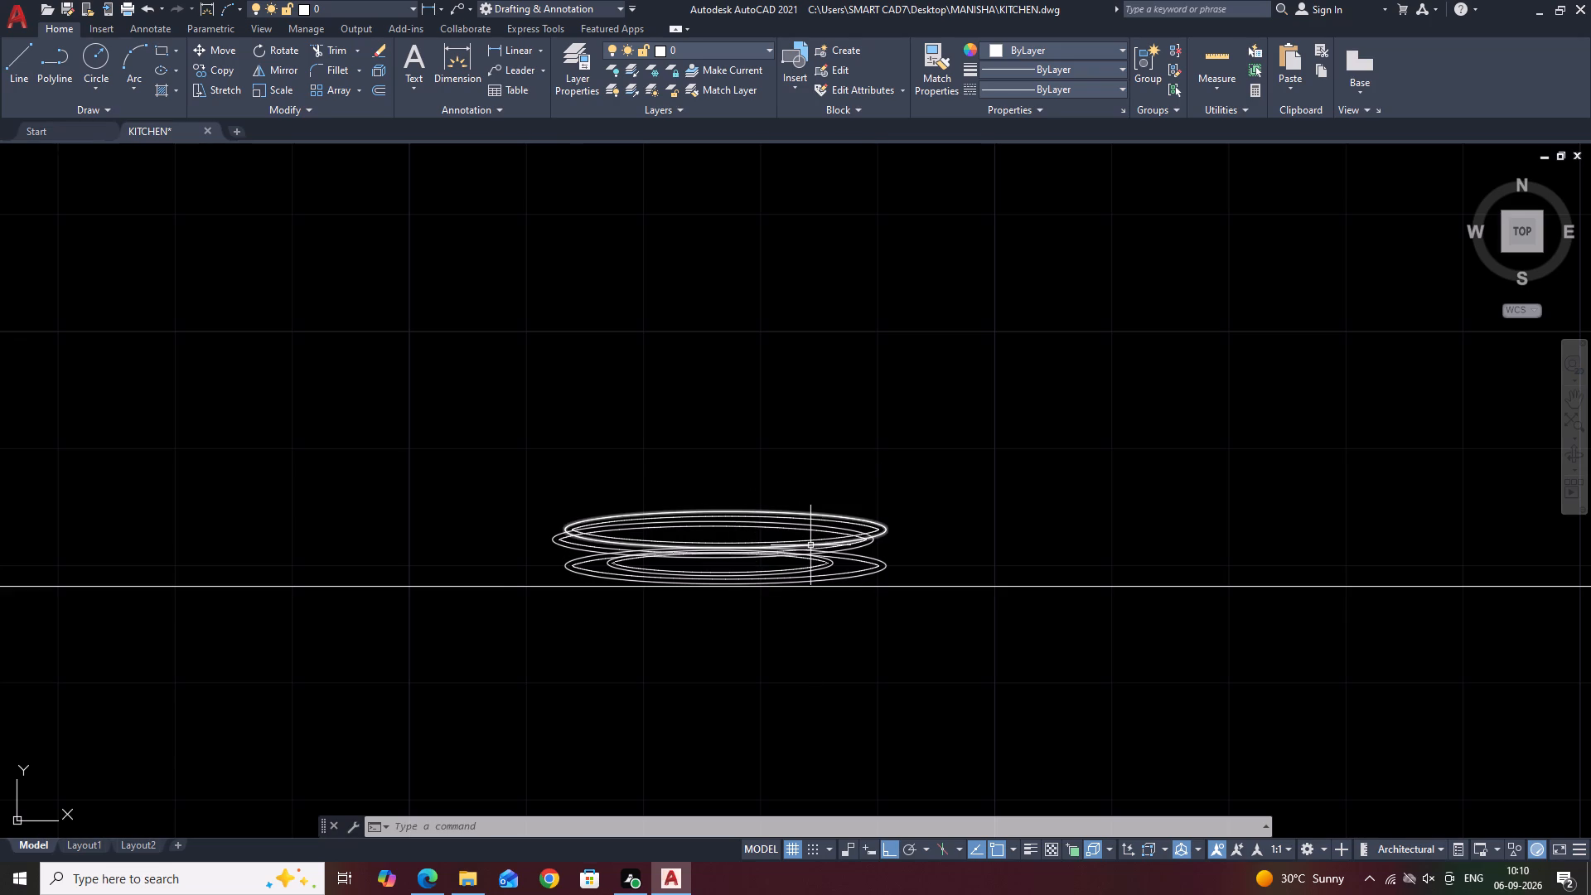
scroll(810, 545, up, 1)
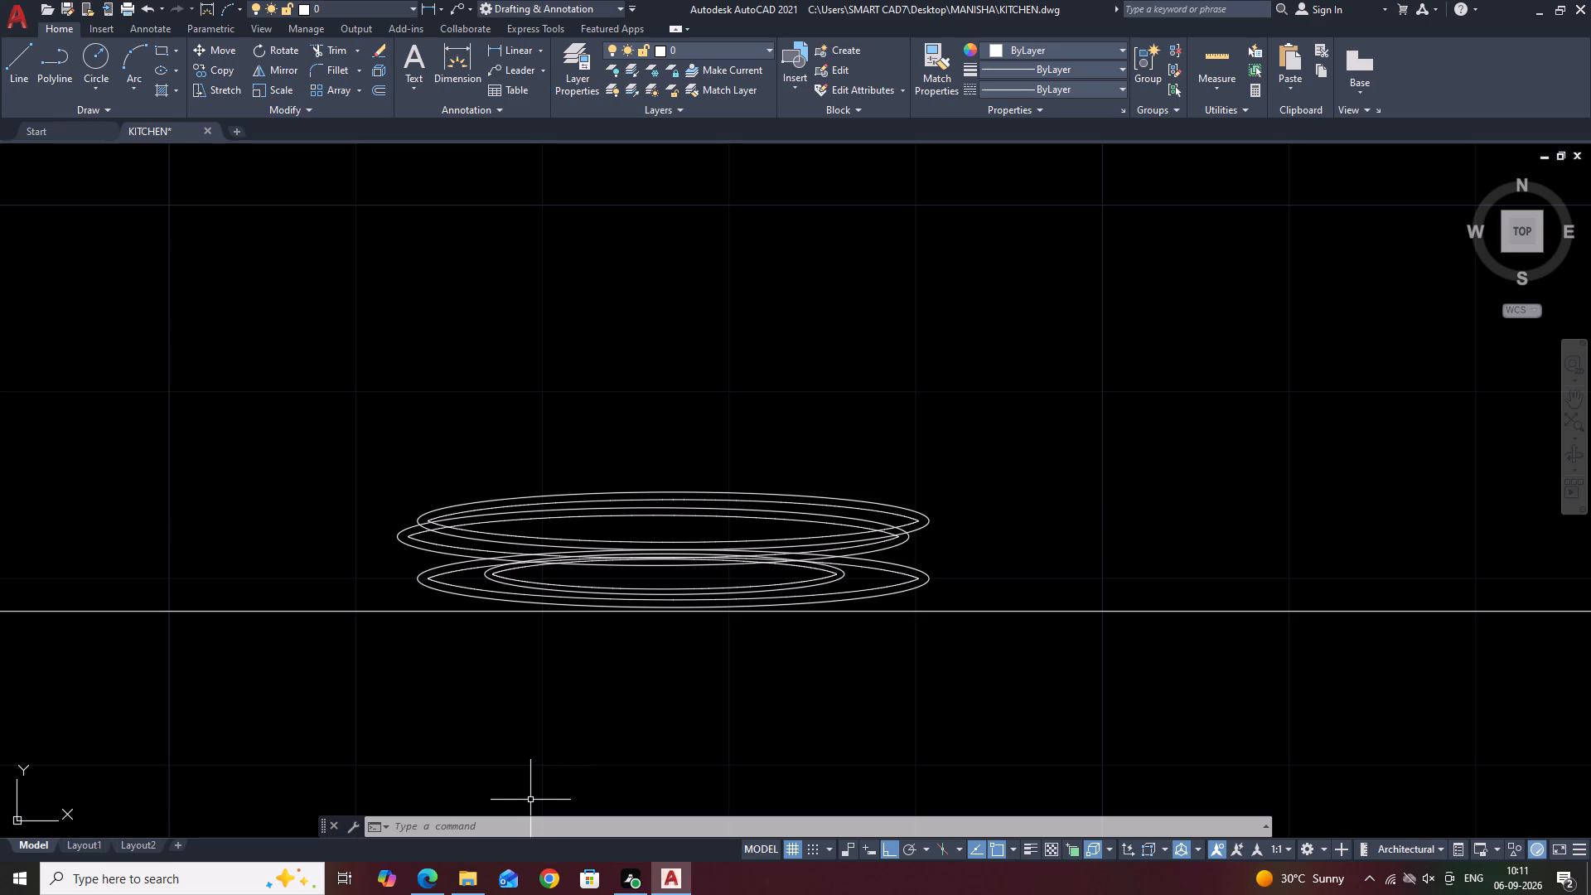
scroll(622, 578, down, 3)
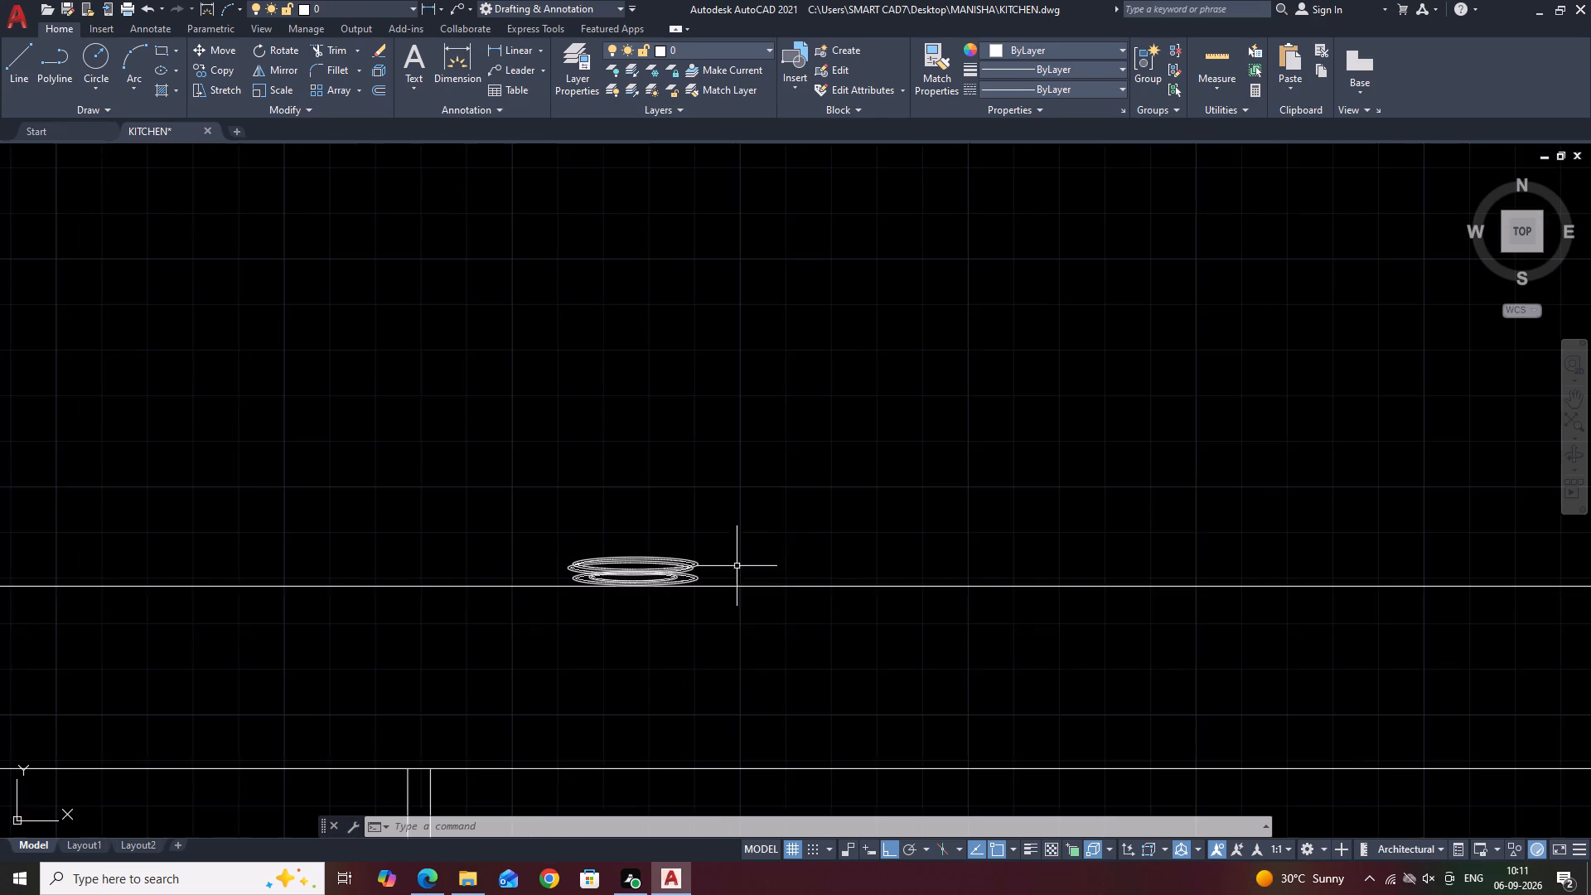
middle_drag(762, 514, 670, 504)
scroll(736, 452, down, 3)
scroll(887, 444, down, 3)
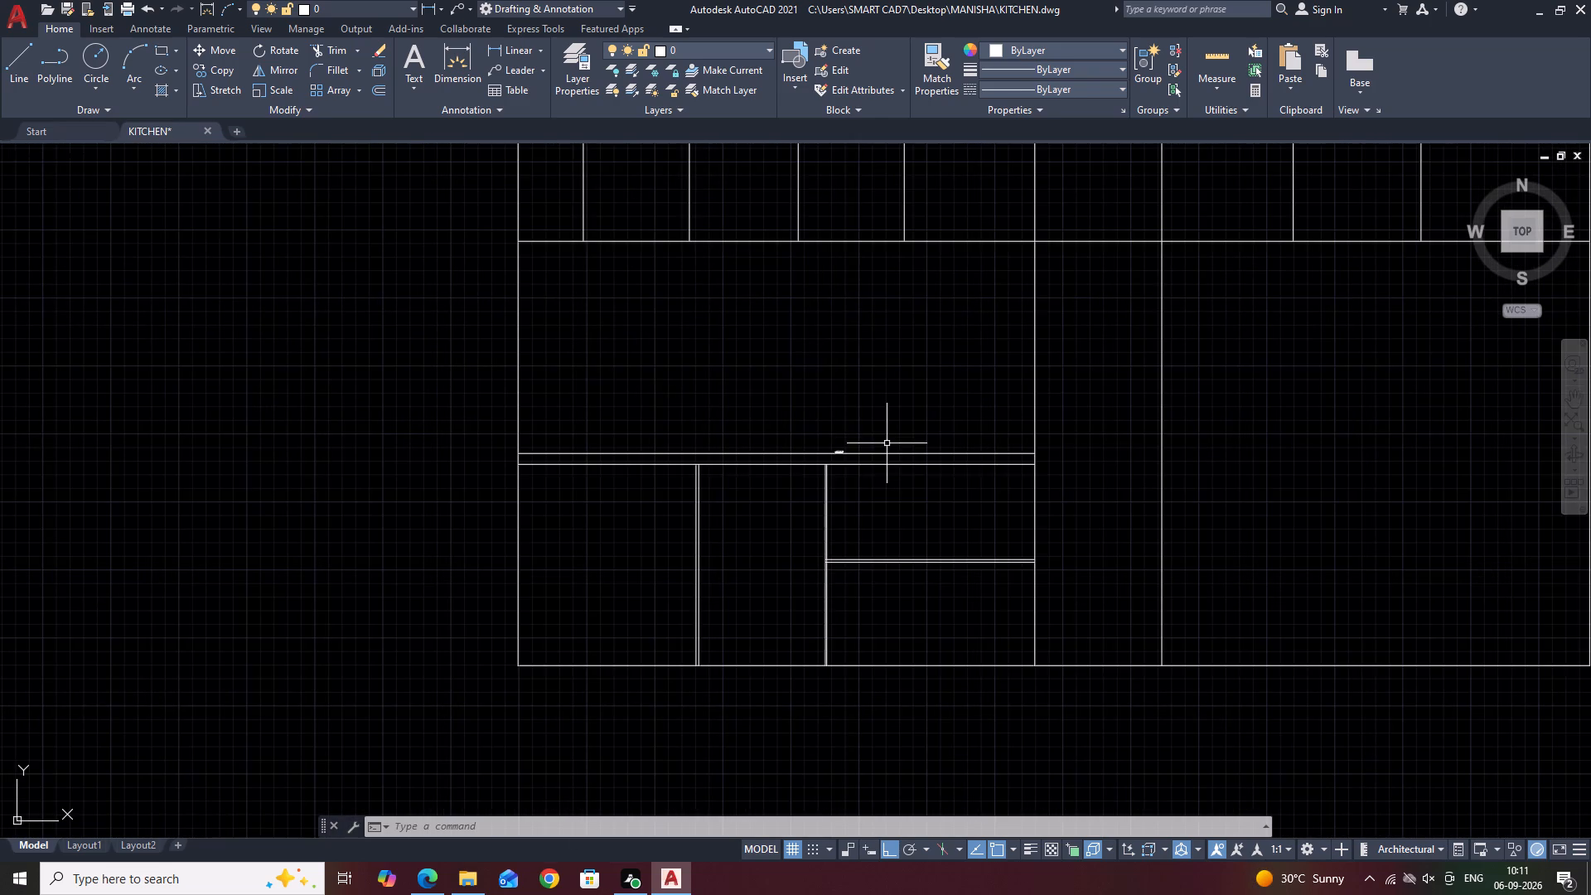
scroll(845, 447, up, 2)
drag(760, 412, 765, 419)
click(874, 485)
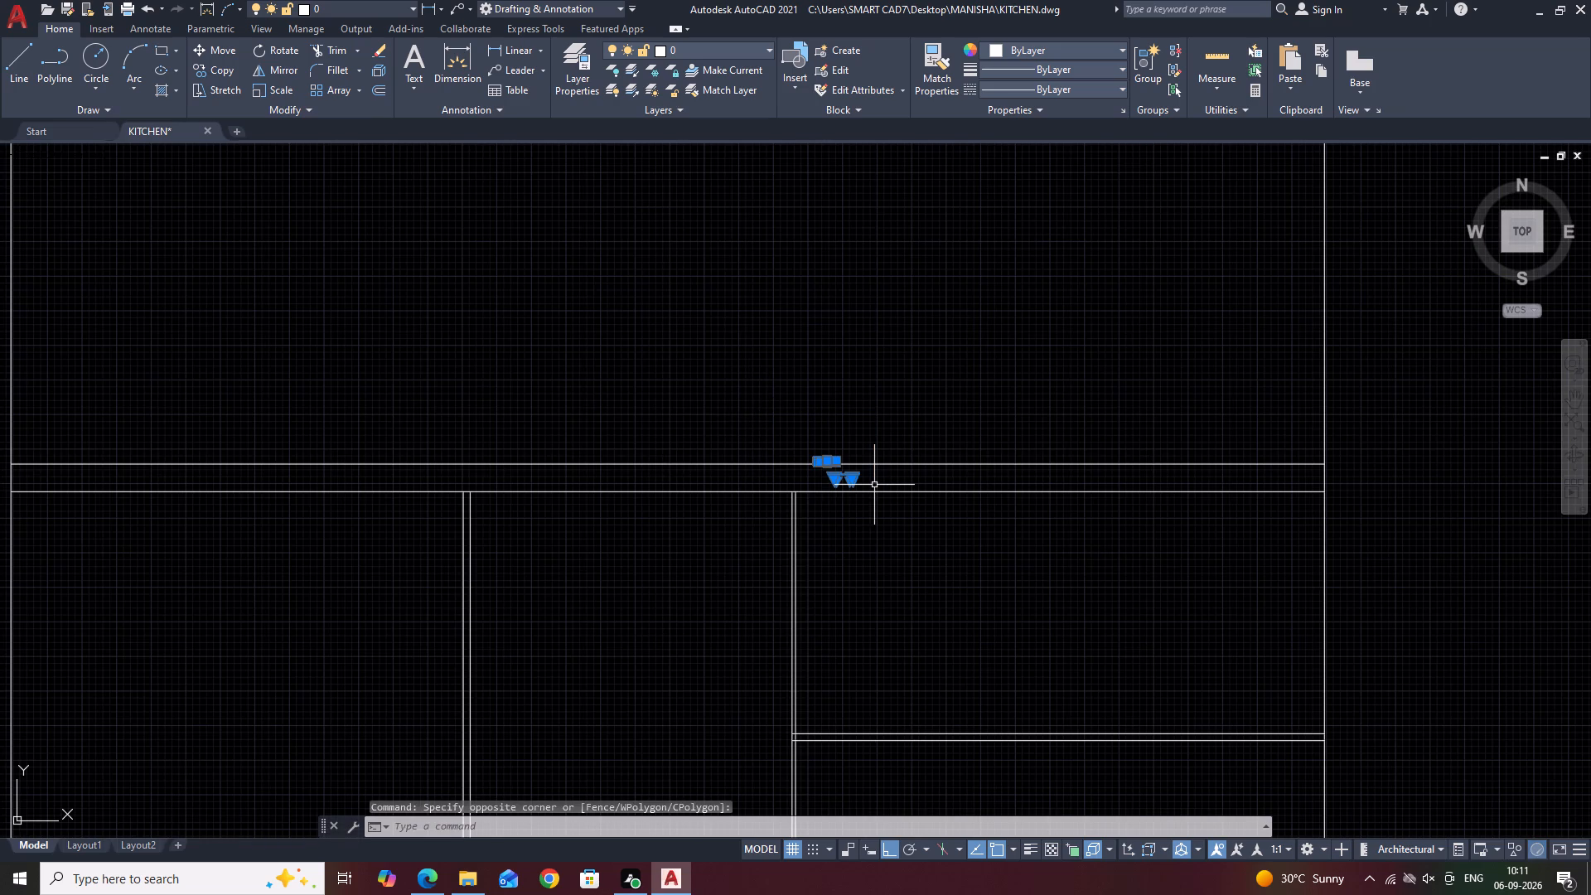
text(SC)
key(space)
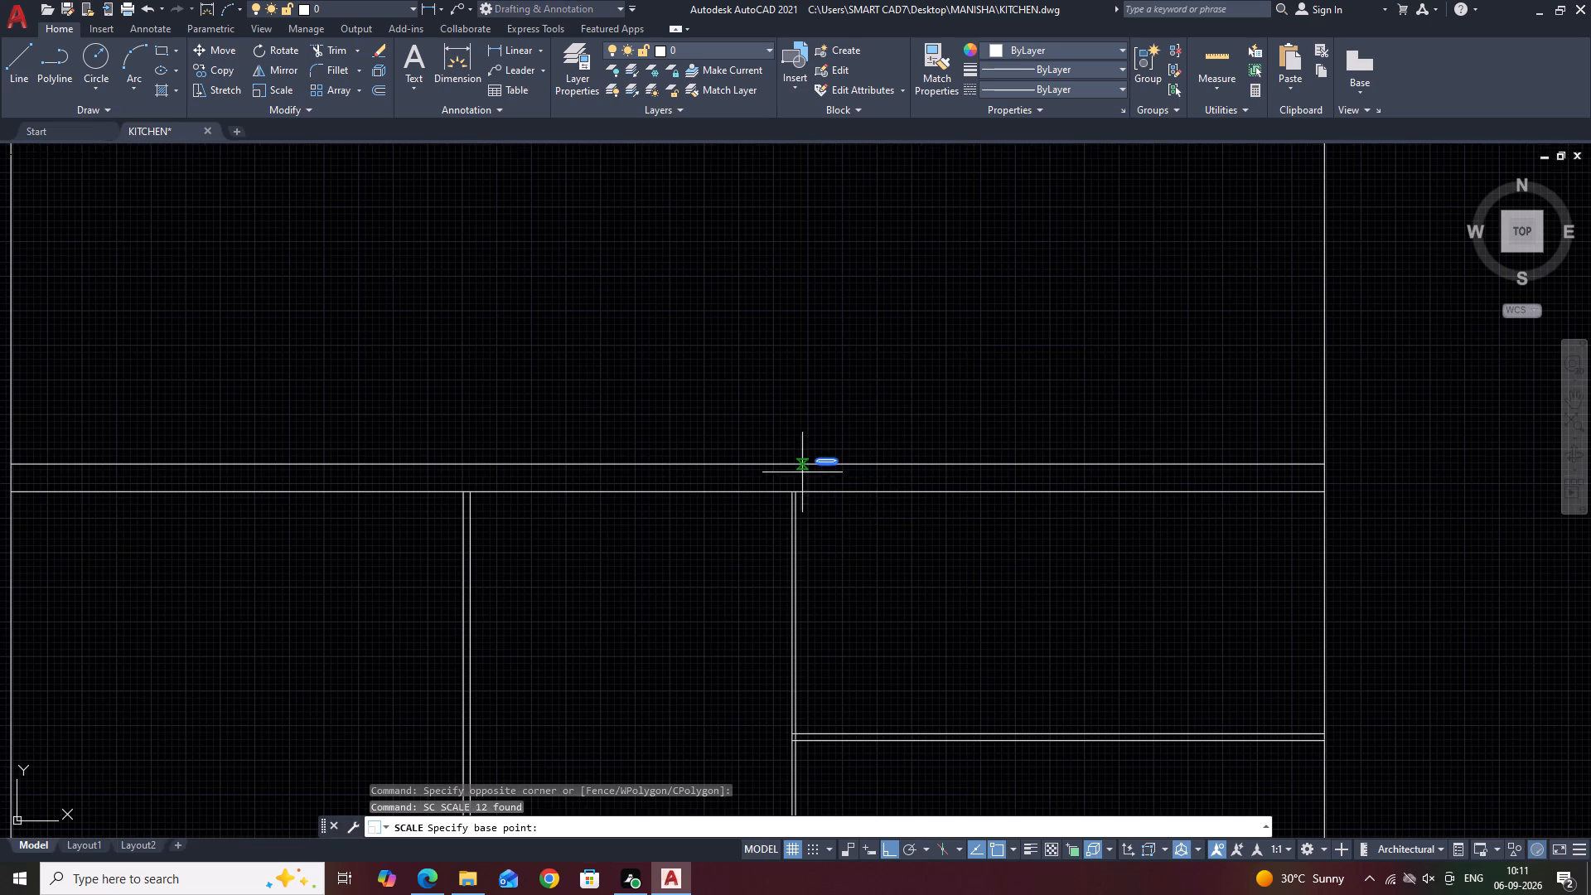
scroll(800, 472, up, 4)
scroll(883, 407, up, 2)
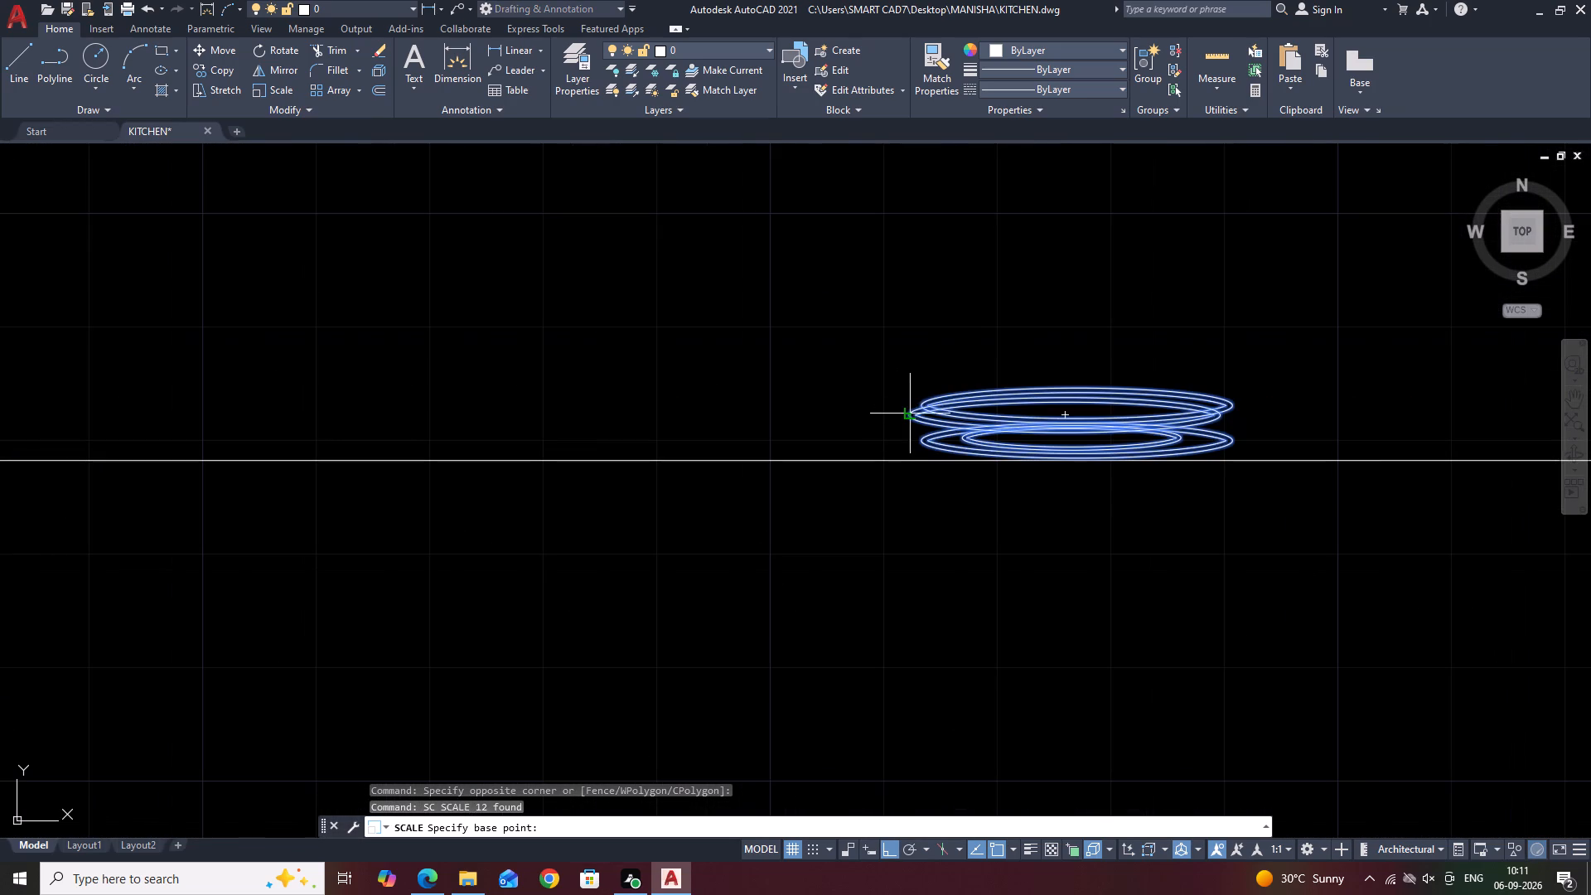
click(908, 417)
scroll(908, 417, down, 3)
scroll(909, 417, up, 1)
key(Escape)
Scale up the whole ellipse stack by a factor of about 6.5 from the lowest ellipse's bottom quadrant.
drag(835, 333, 883, 370)
click(1091, 484)
key(s)
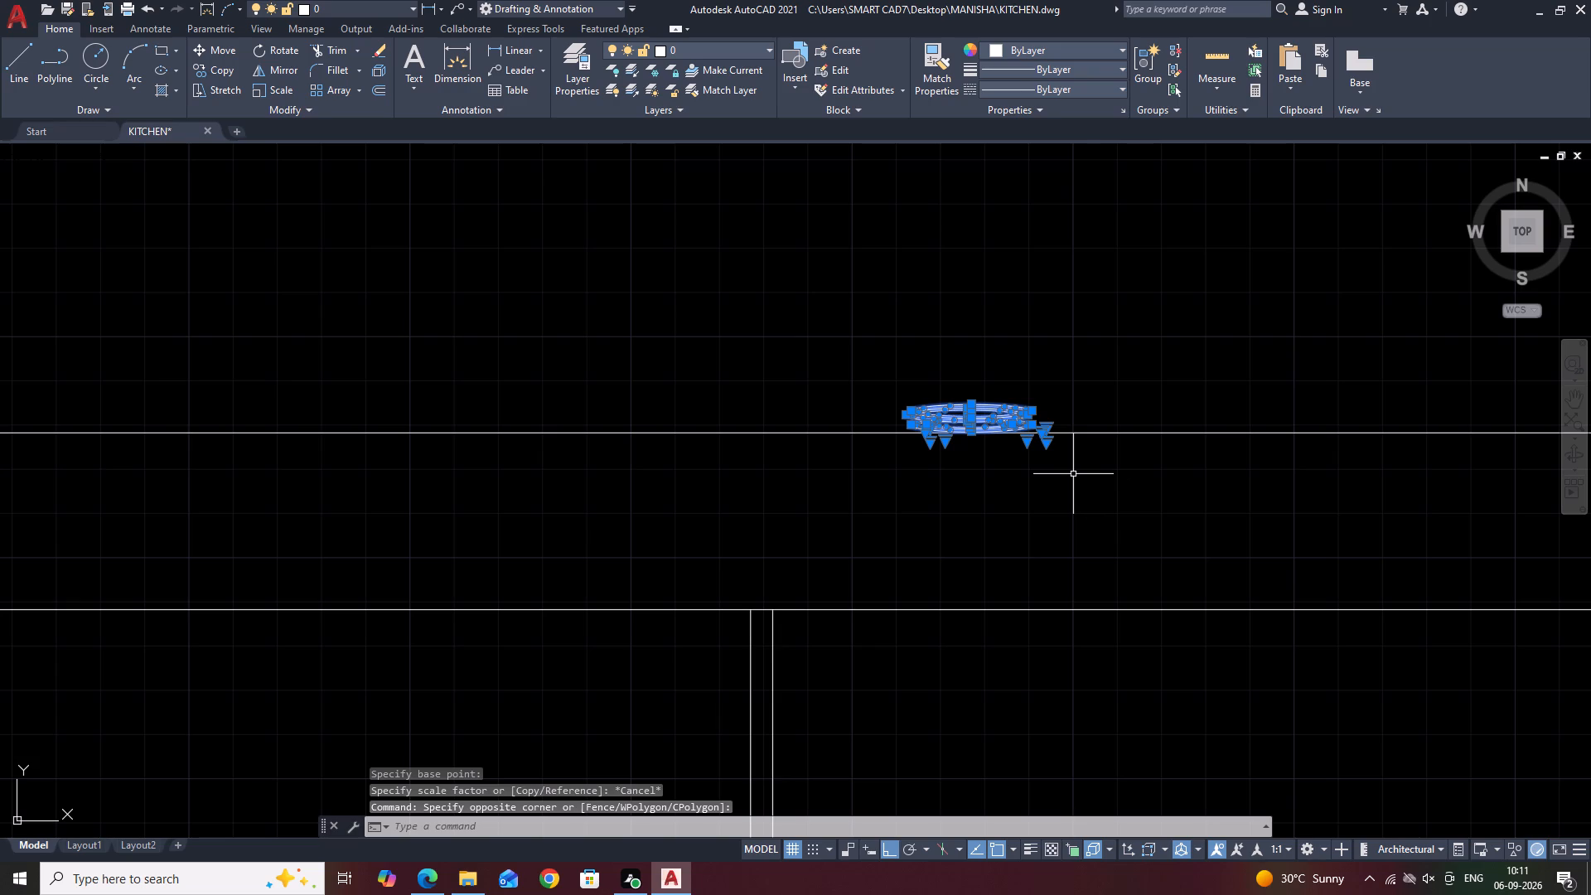
text(C)
key(space)
scroll(963, 440, up, 6)
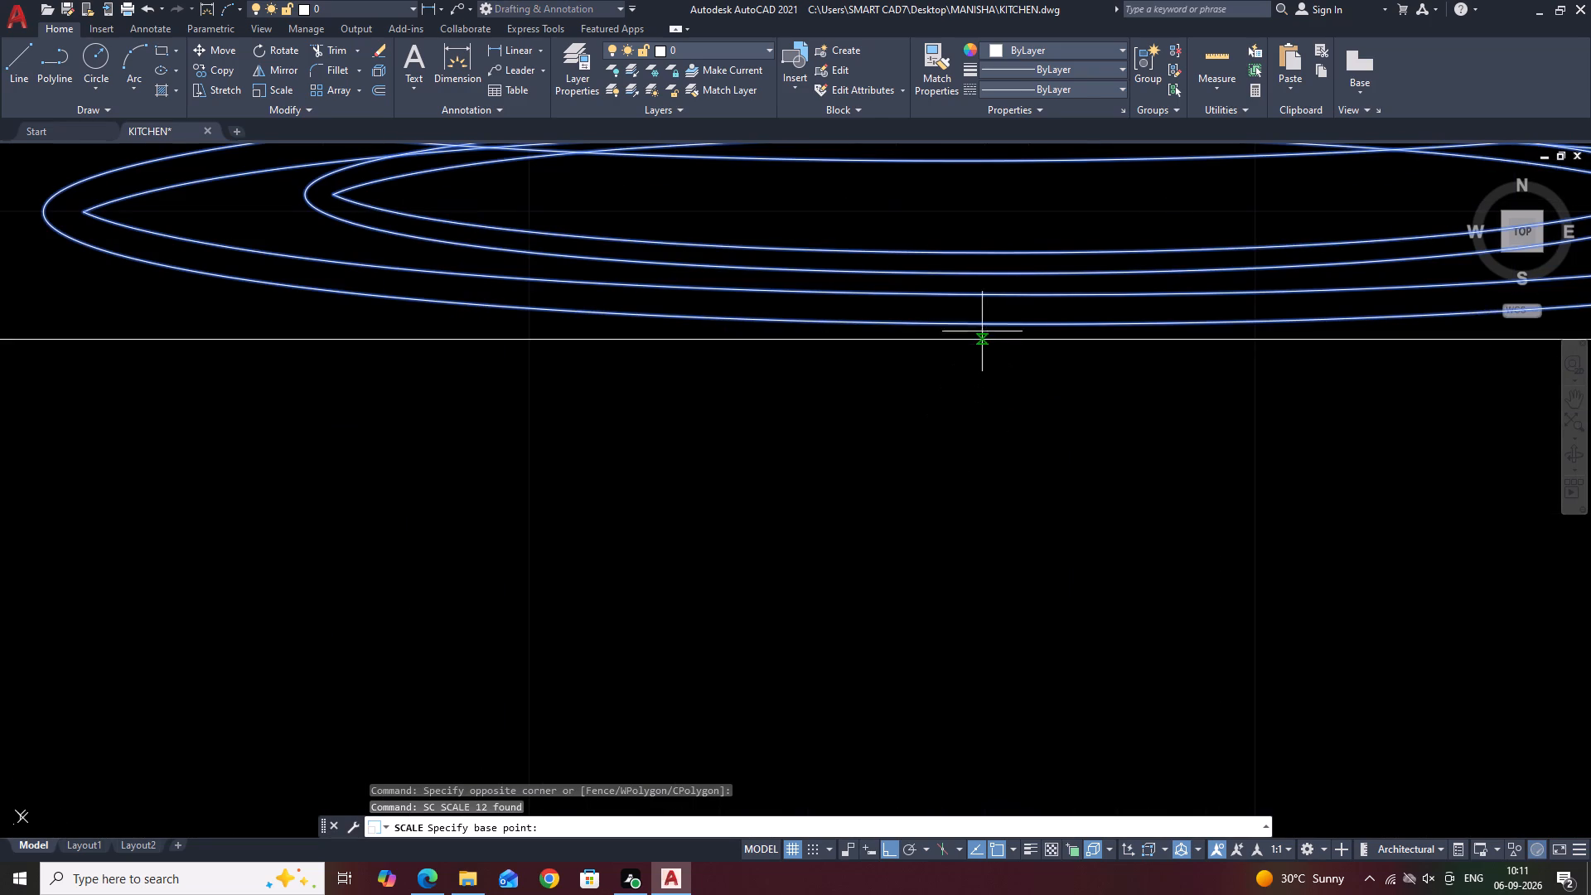
click(988, 327)
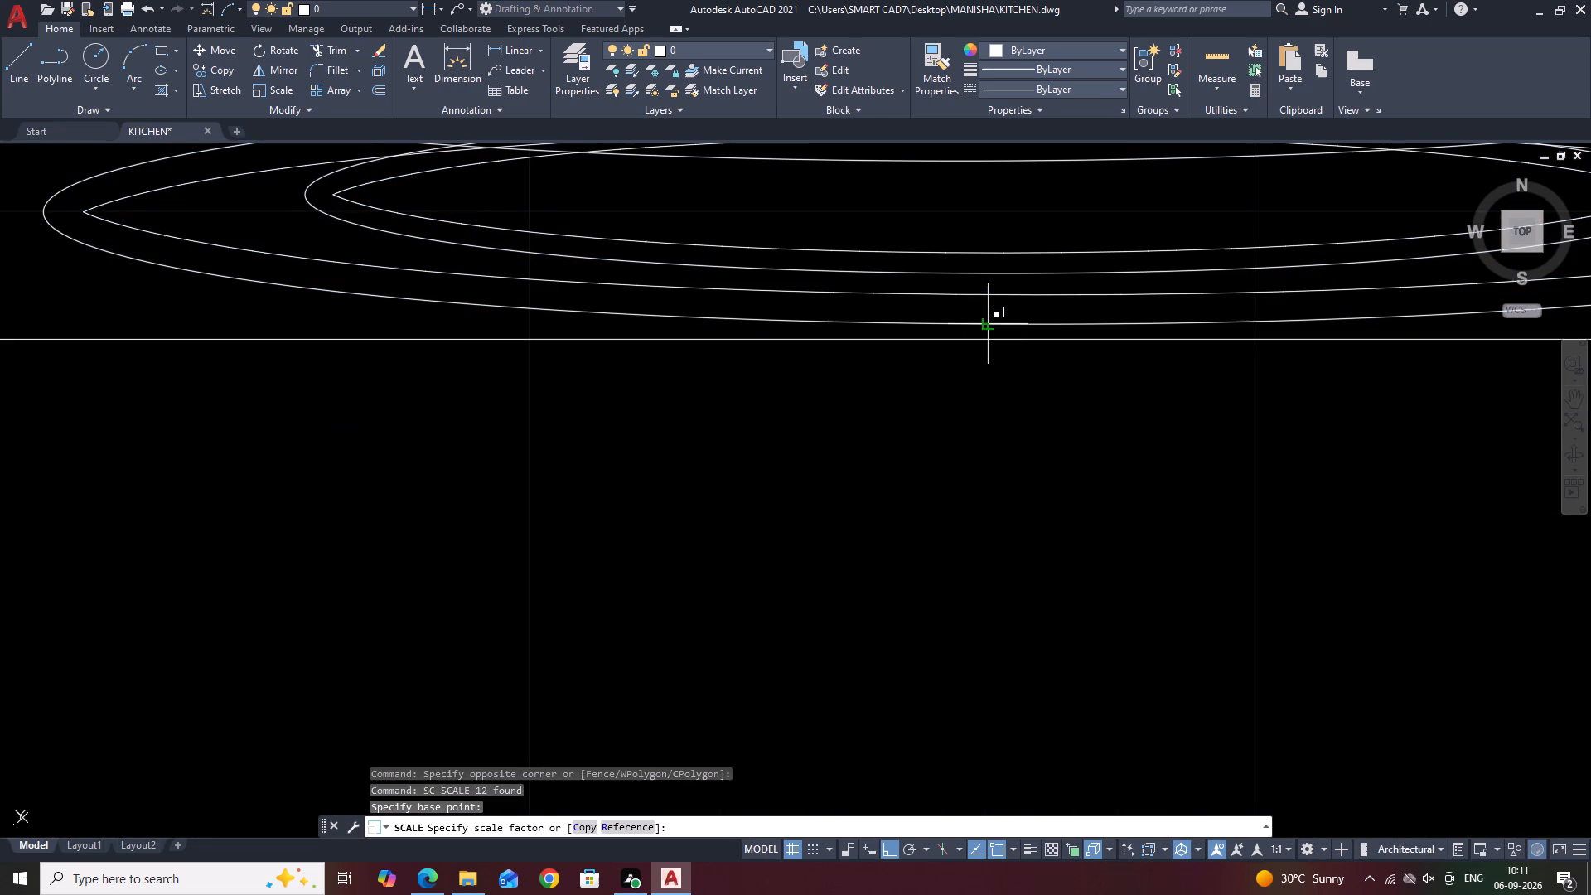
scroll(992, 331, down, 15)
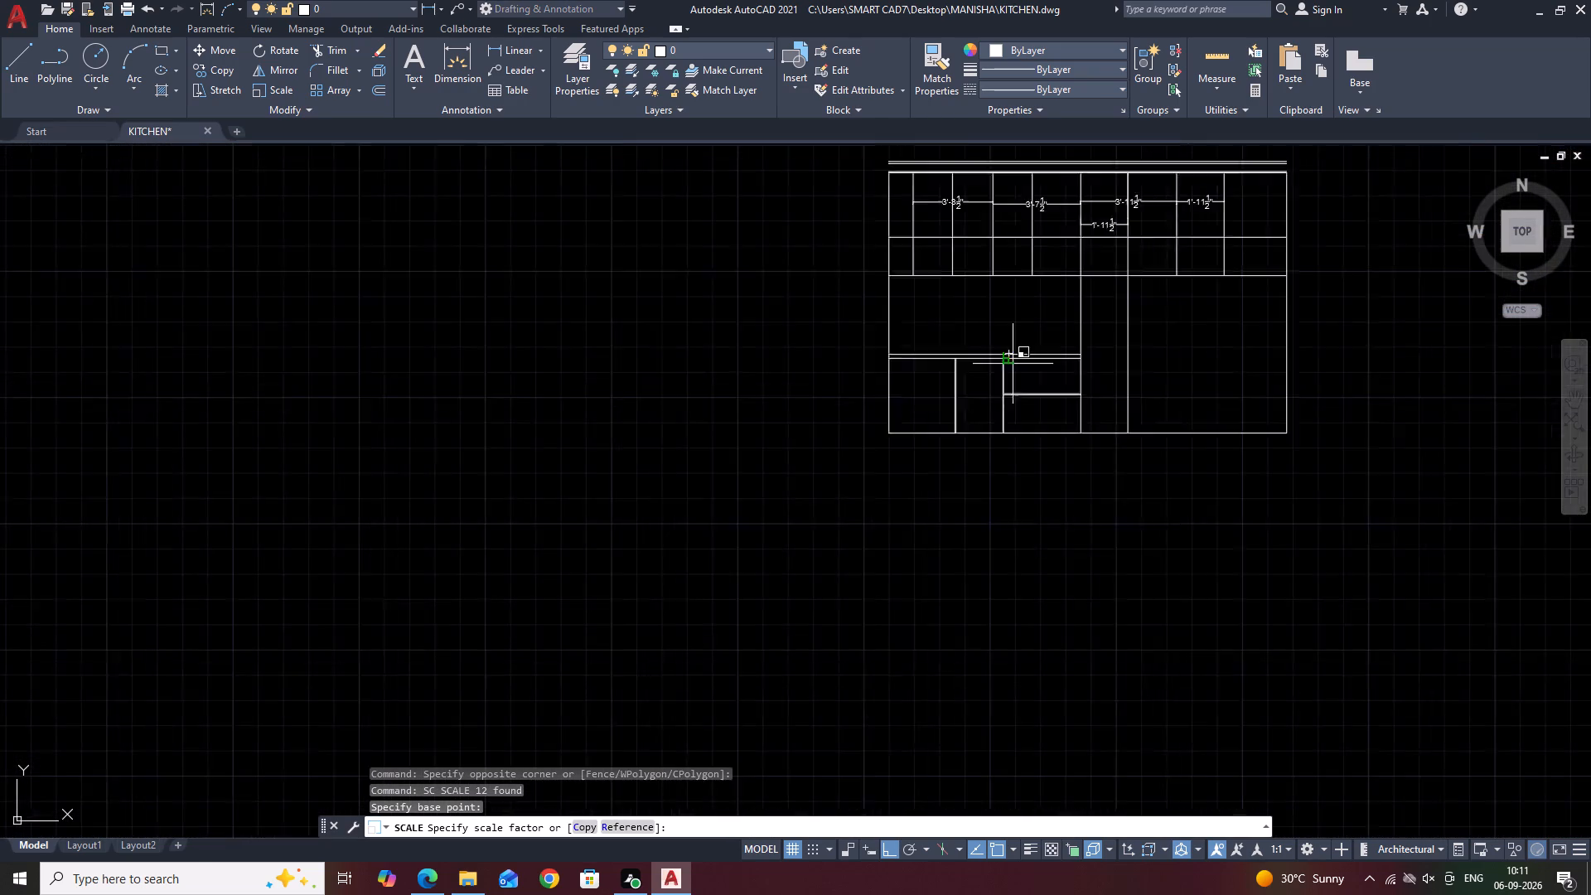
scroll(1022, 382, up, 1)
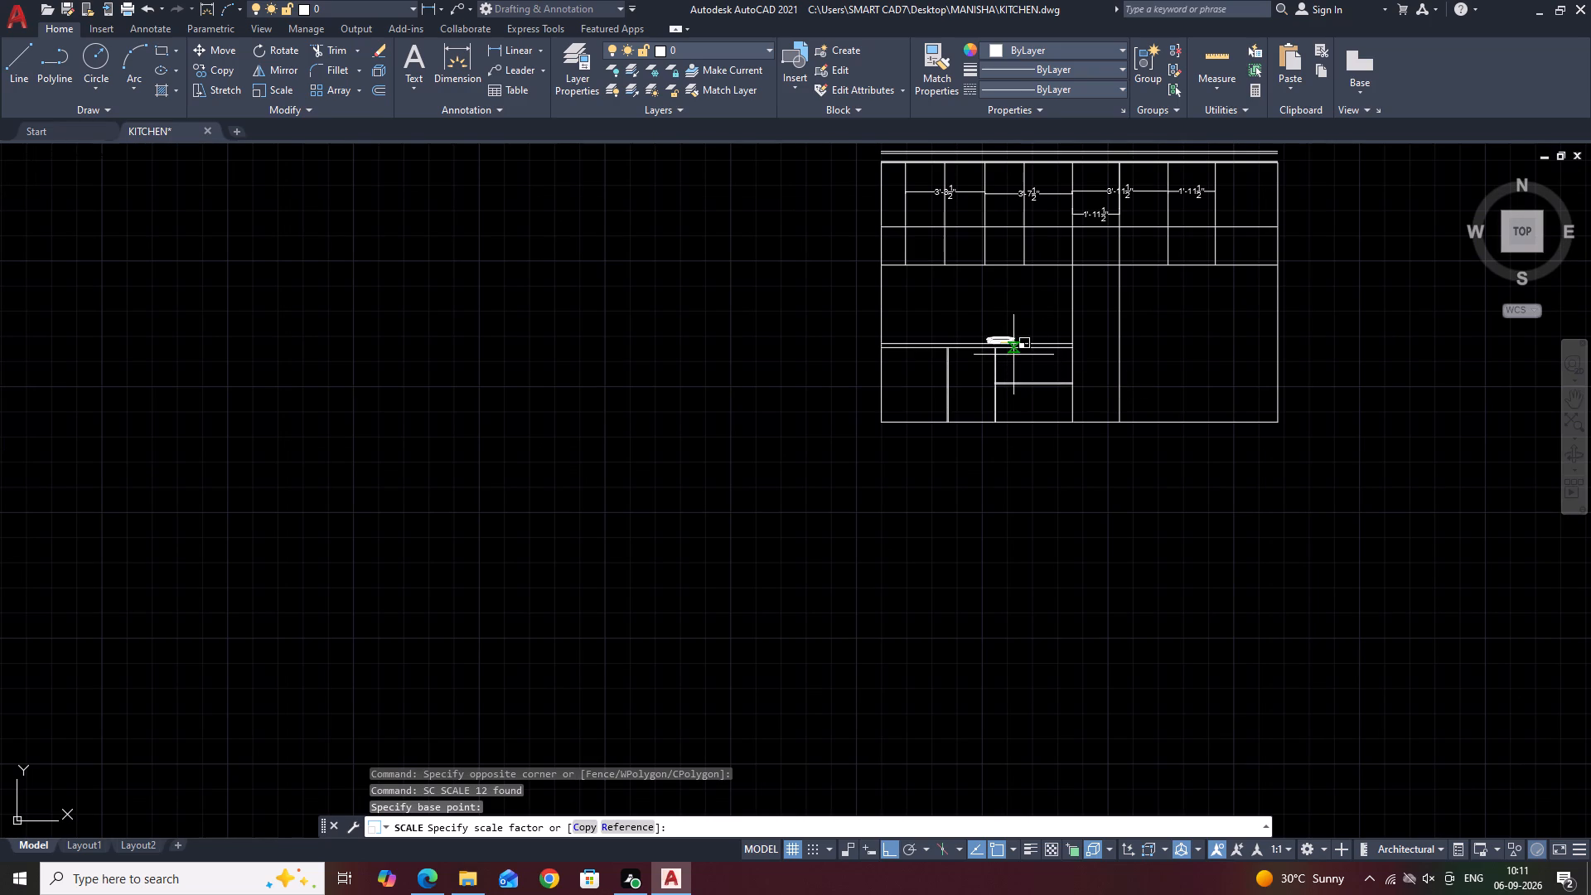
scroll(1013, 354, up, 3)
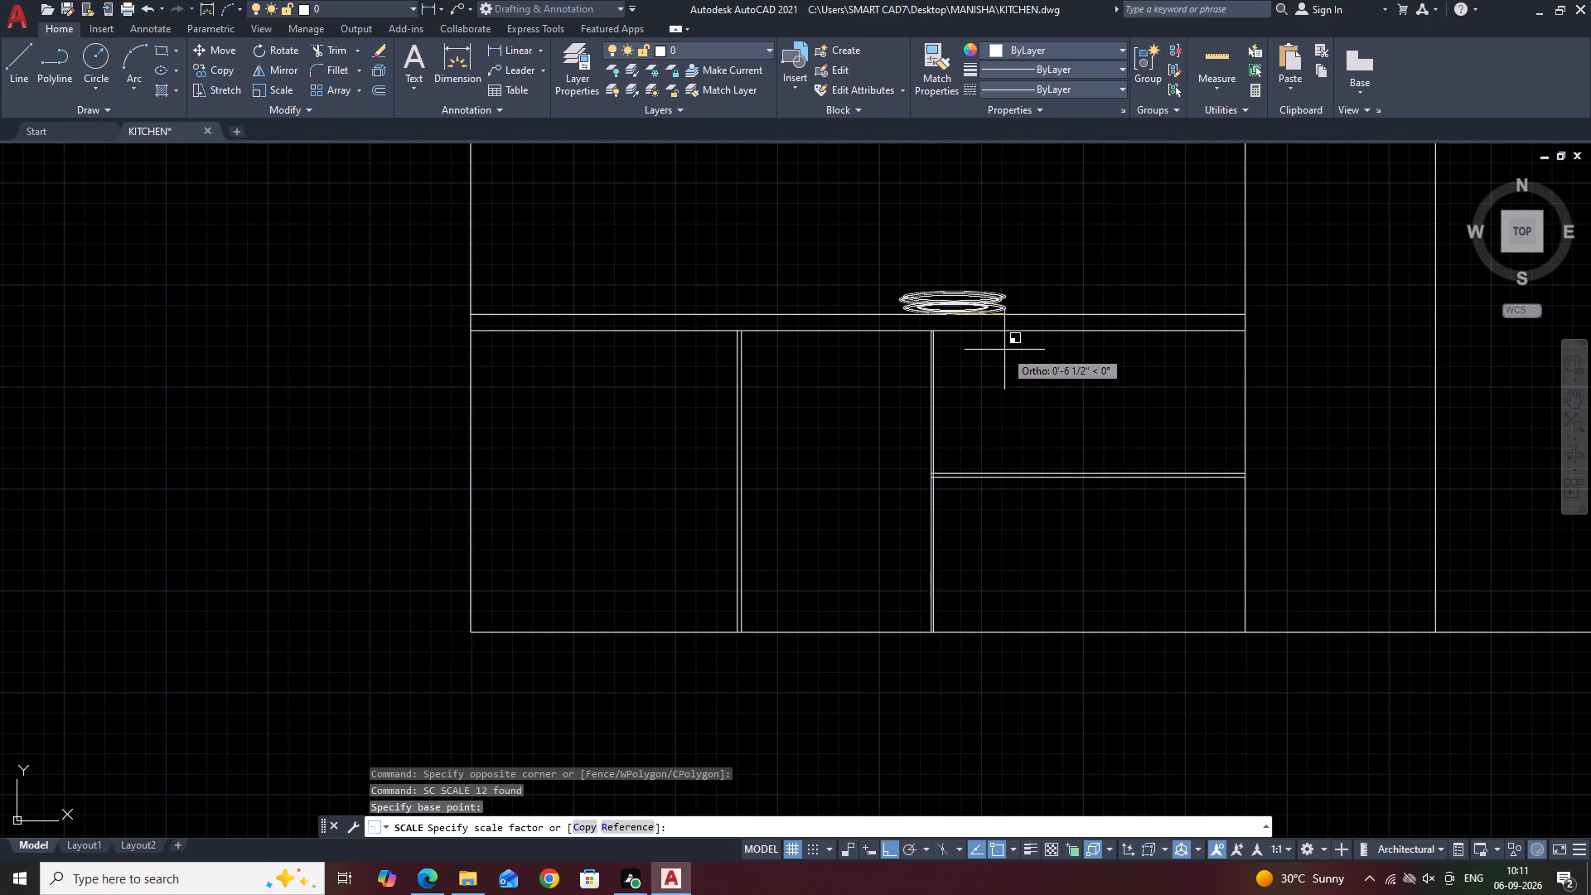
click(1004, 350)
Move the enlarged ellipse stack a short distance right along the countertop, using its left quadrant as the base point.
click(863, 235)
click(1042, 346)
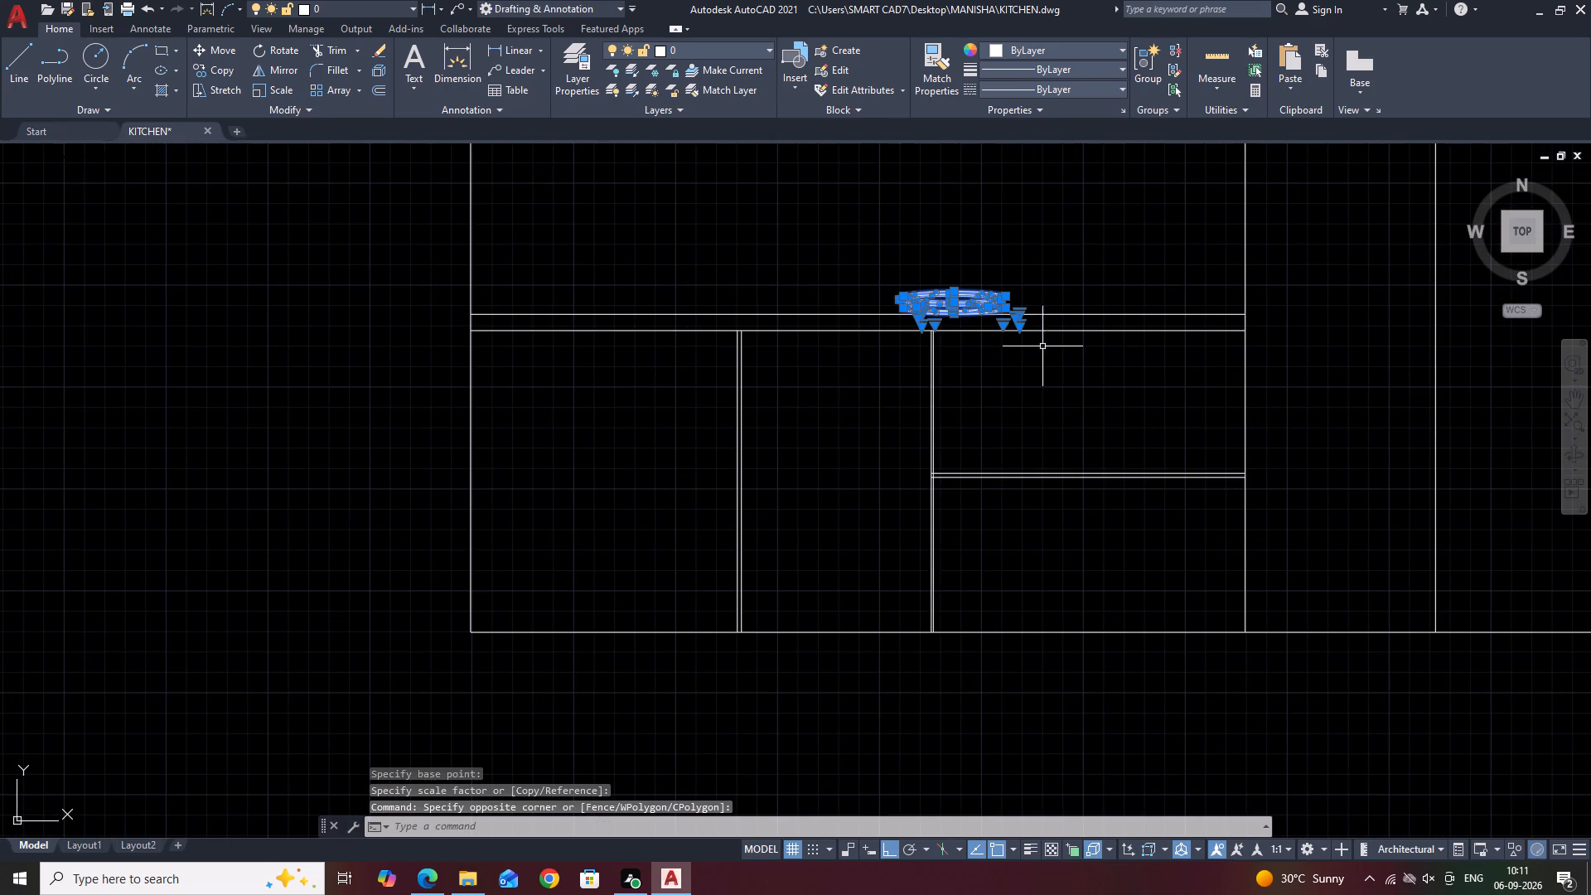
key(m)
key(space)
scroll(971, 306, up, 2)
text(M)
key(space)
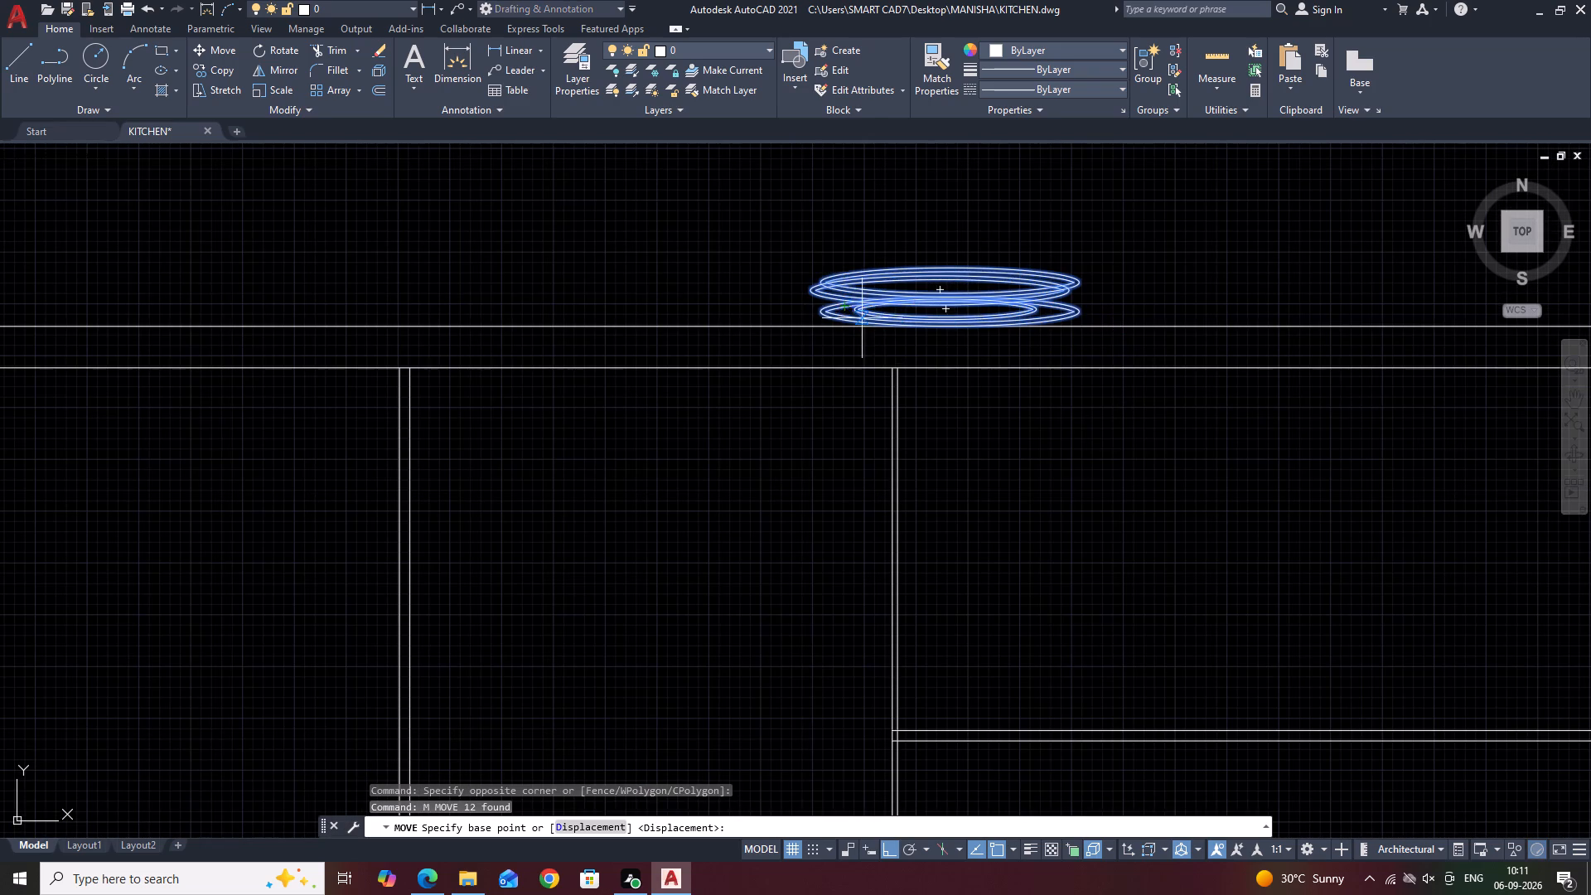
scroll(829, 293, up, 2)
click(786, 284)
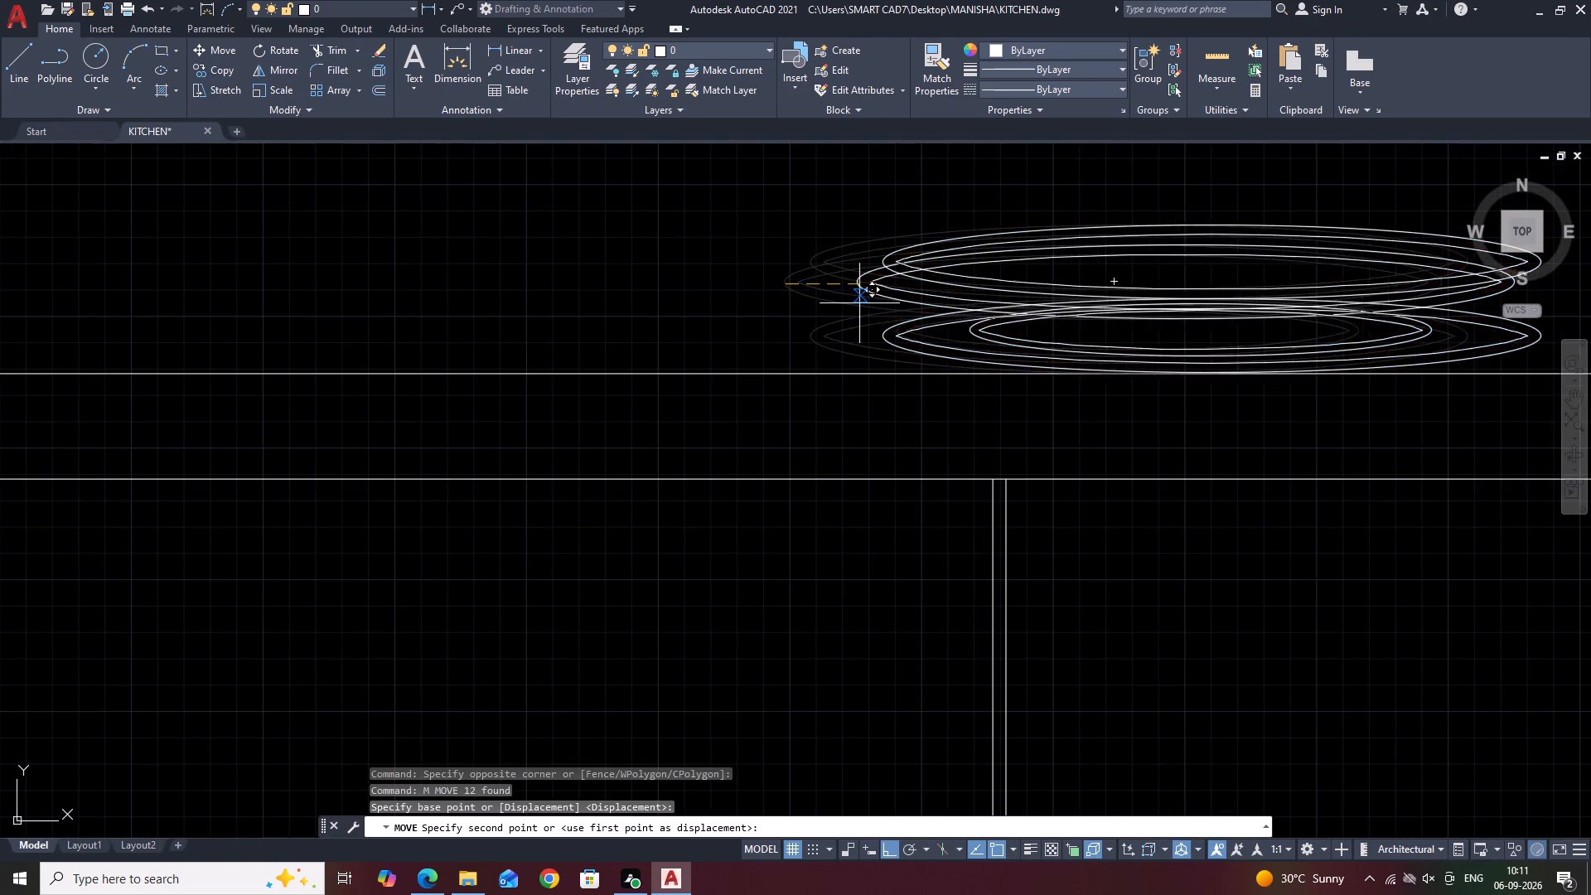
scroll(883, 308, down, 4)
click(919, 307)
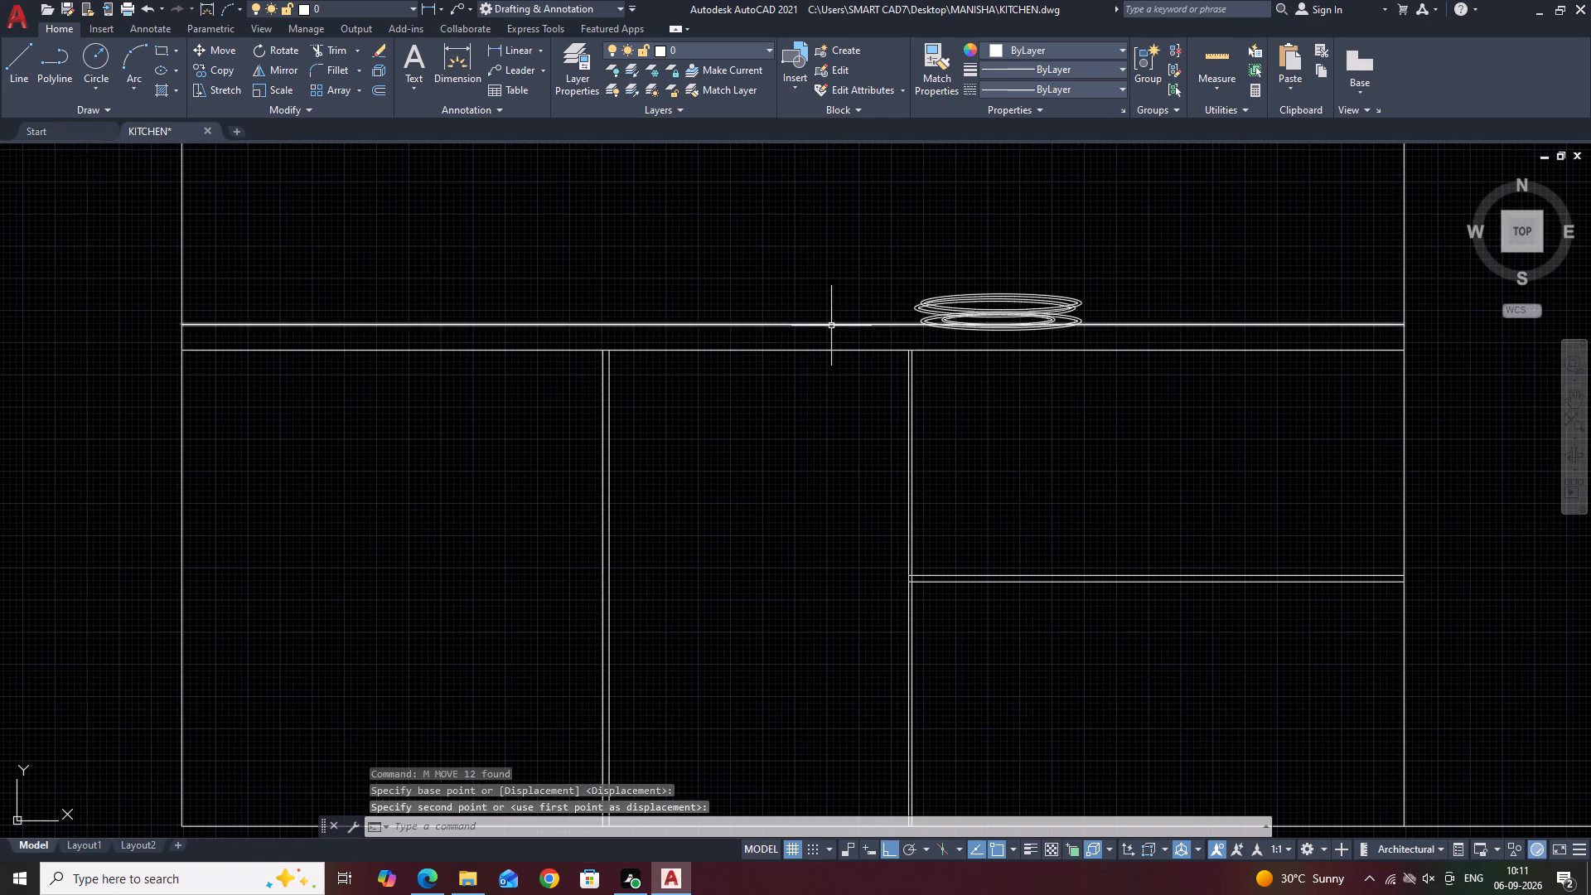
key(Escape)
Move the ellipse stack straight up from its bottom quadrant so it sits just above the countertop's upper line.
middle_drag(1188, 319, 1014, 467)
drag(691, 369, 701, 380)
click(960, 510)
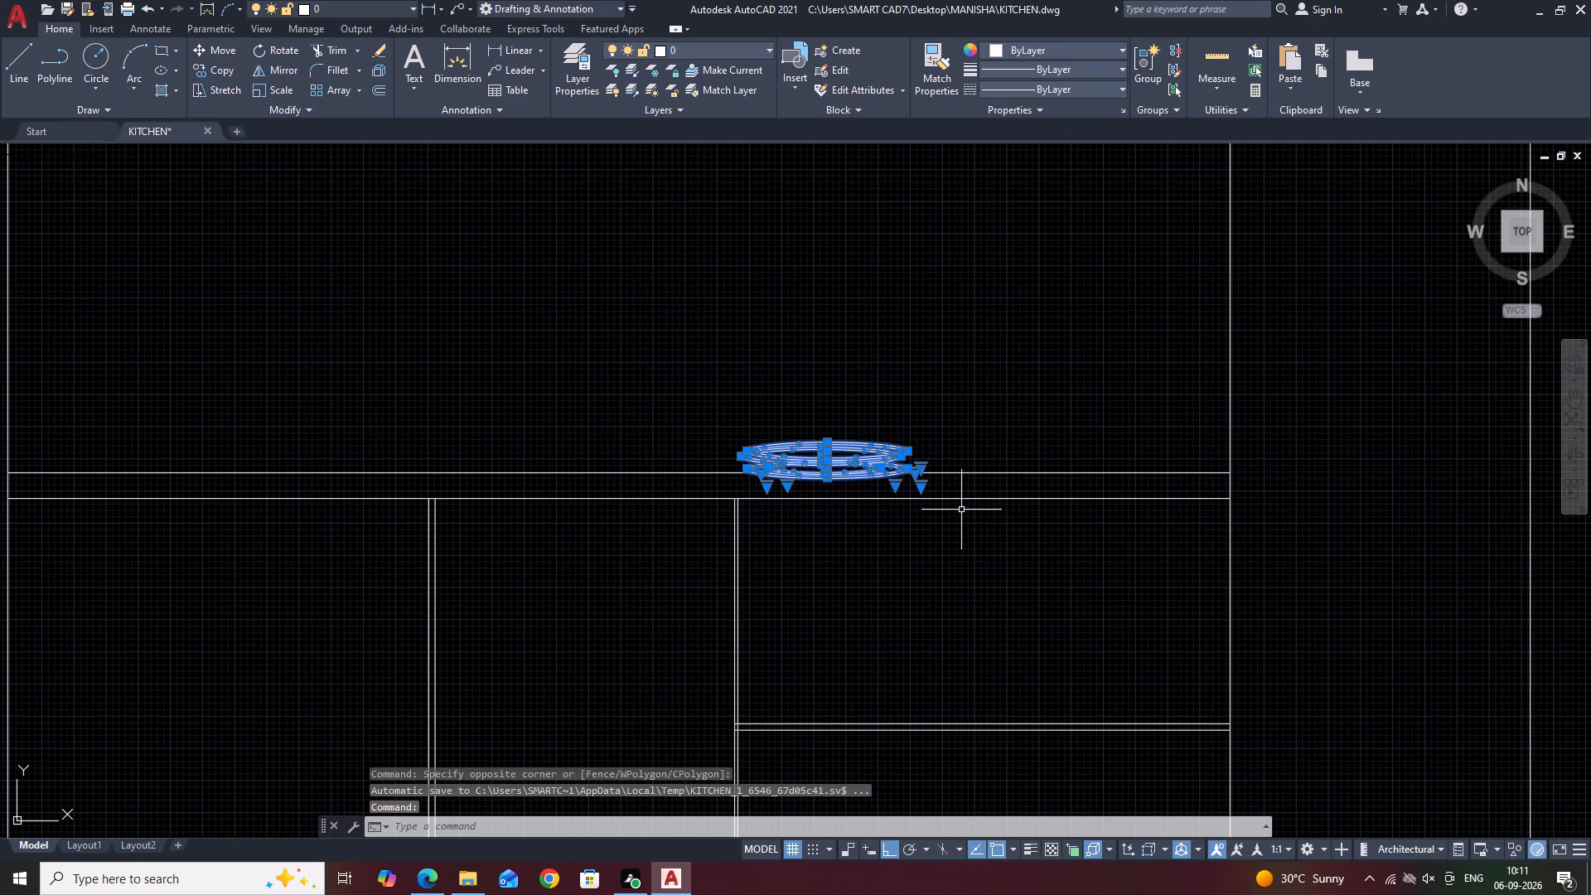
key(m)
key(space)
scroll(855, 477, up, 4)
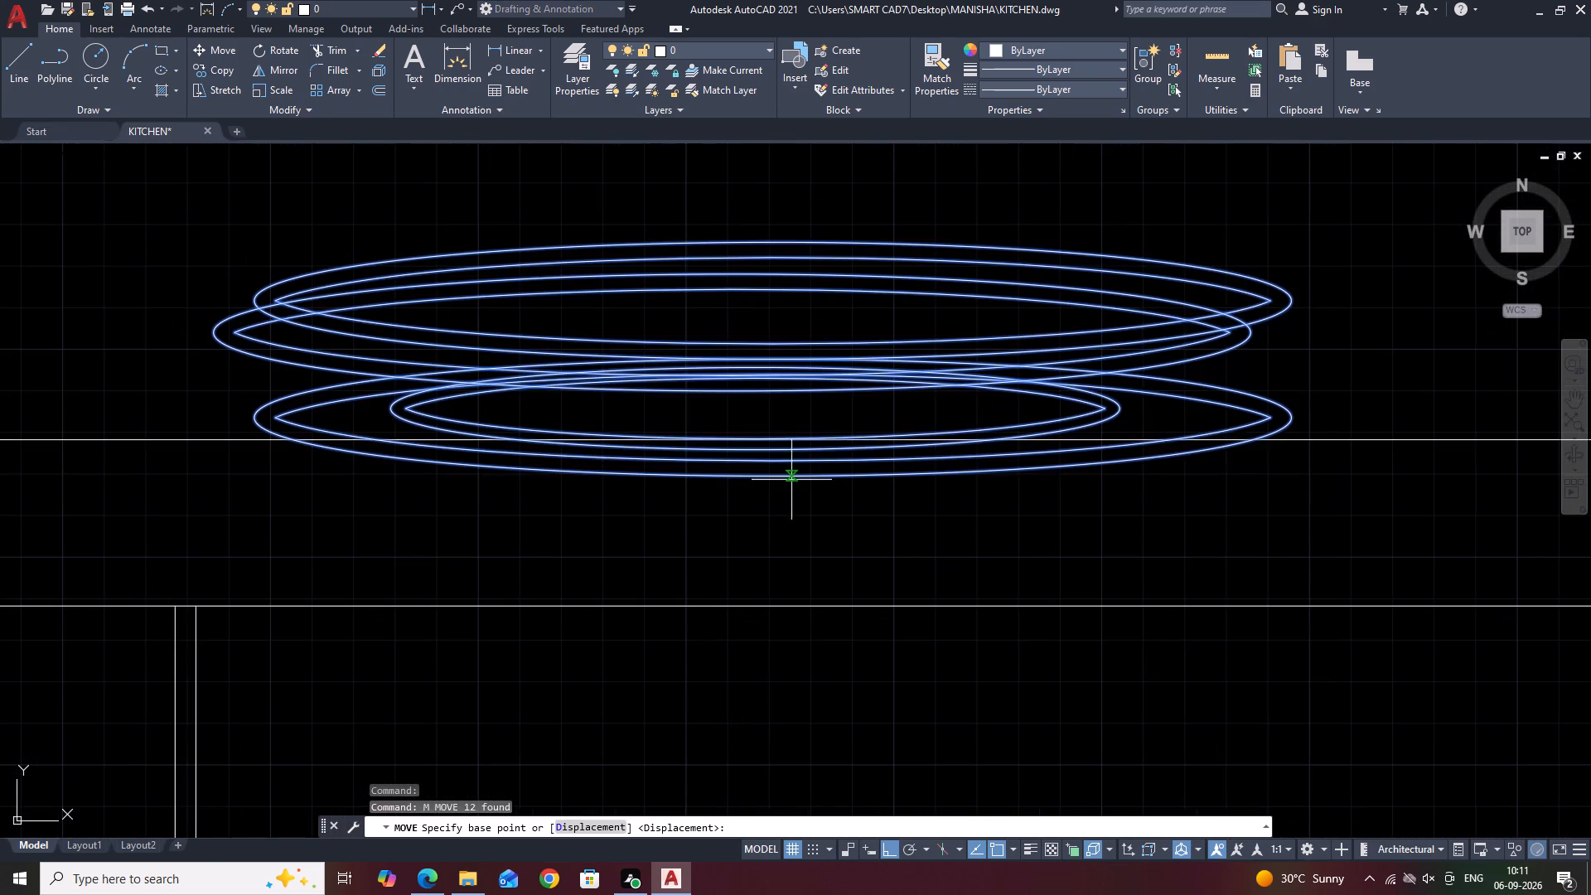
click(794, 480)
click(804, 430)
Draw a horizontal line about 7 inches long a short distance above the ellipse stack.
scroll(784, 467, down, 2)
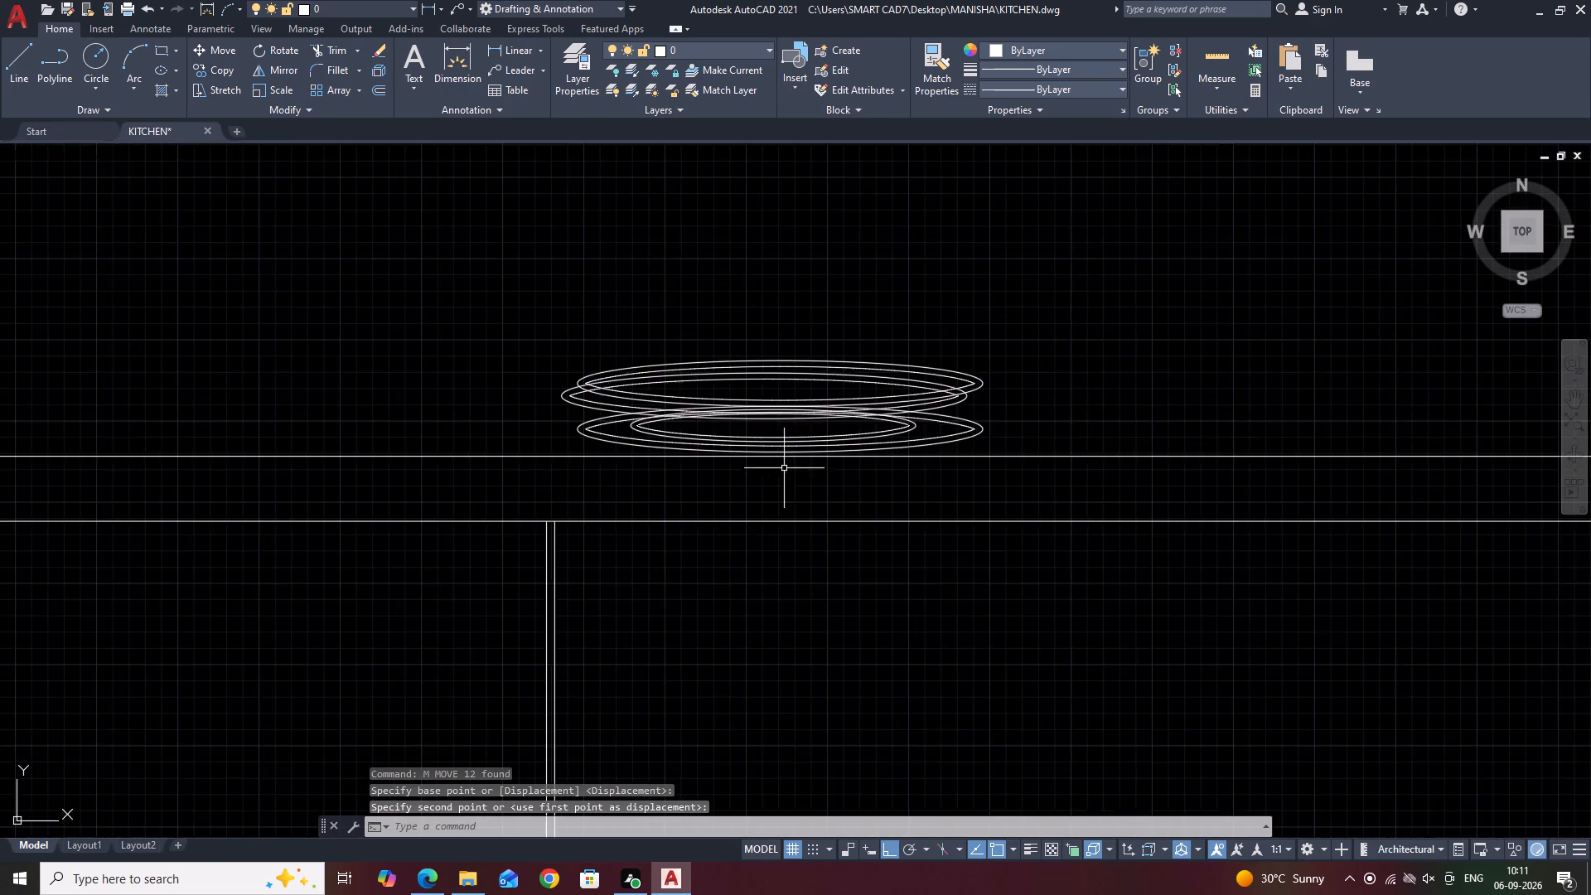
scroll(784, 468, down, 2)
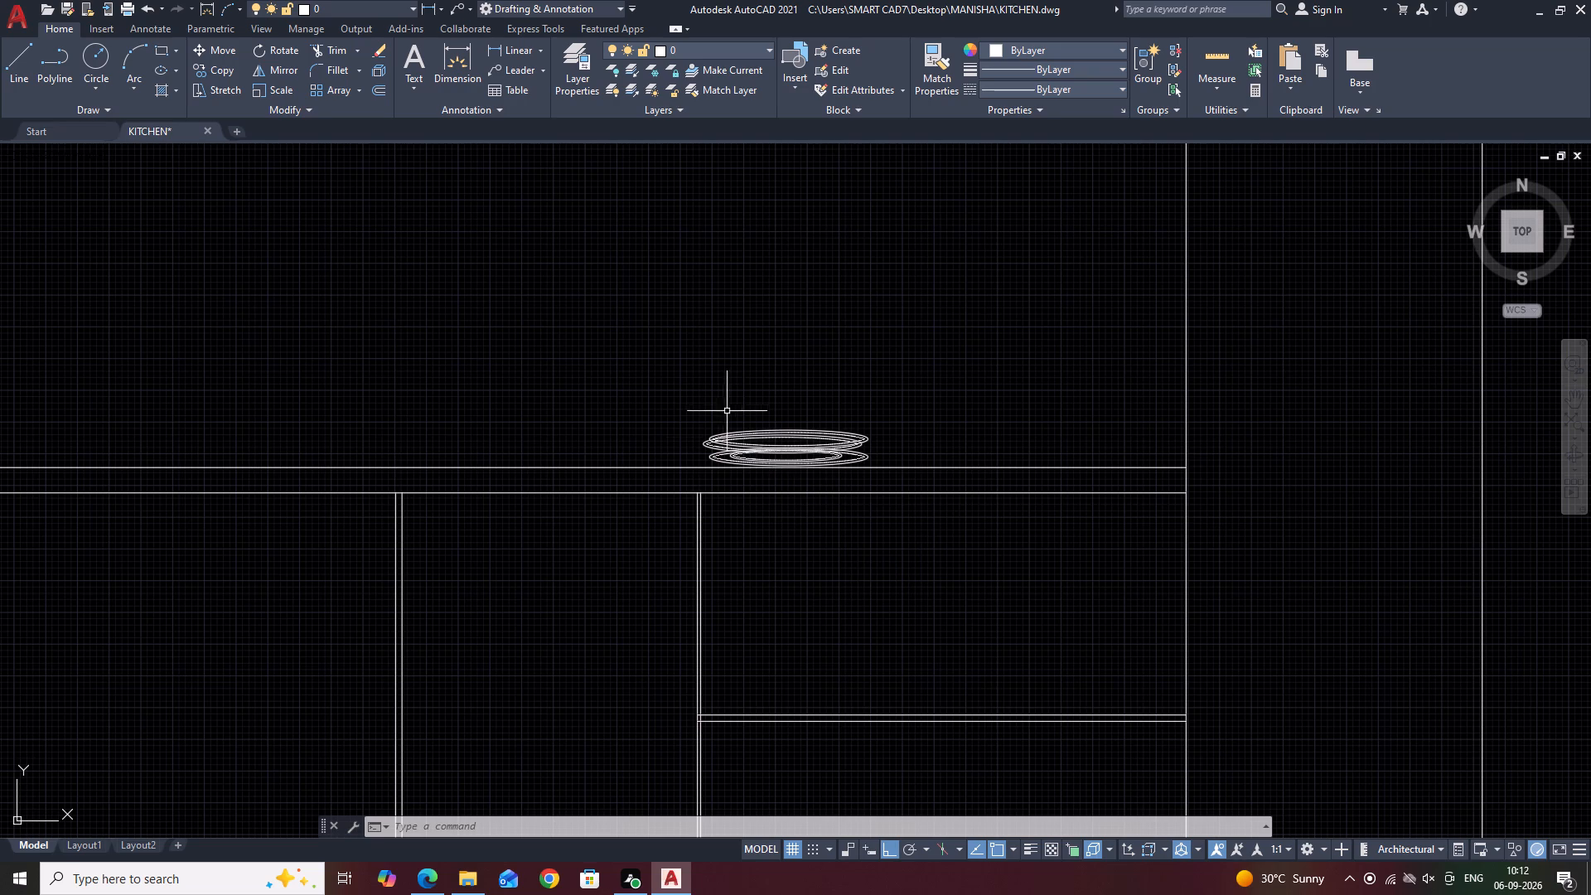
middle_drag(919, 374, 708, 440)
middle_drag(451, 447, 515, 531)
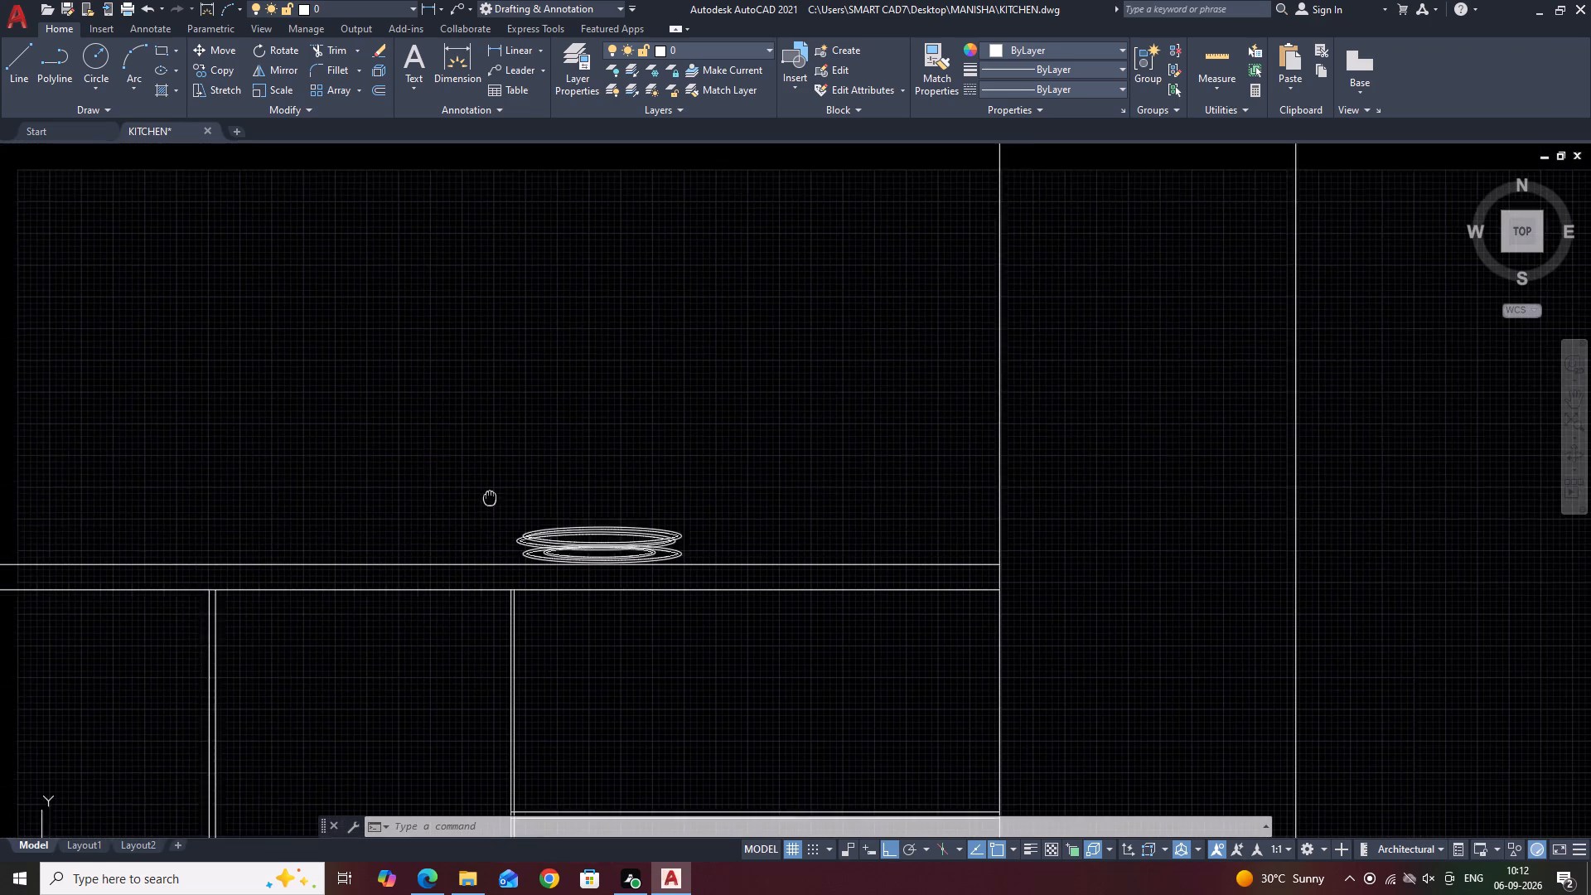
middle_drag(515, 531, 519, 535)
middle_drag(729, 577, 771, 550)
scroll(618, 577, up, 2)
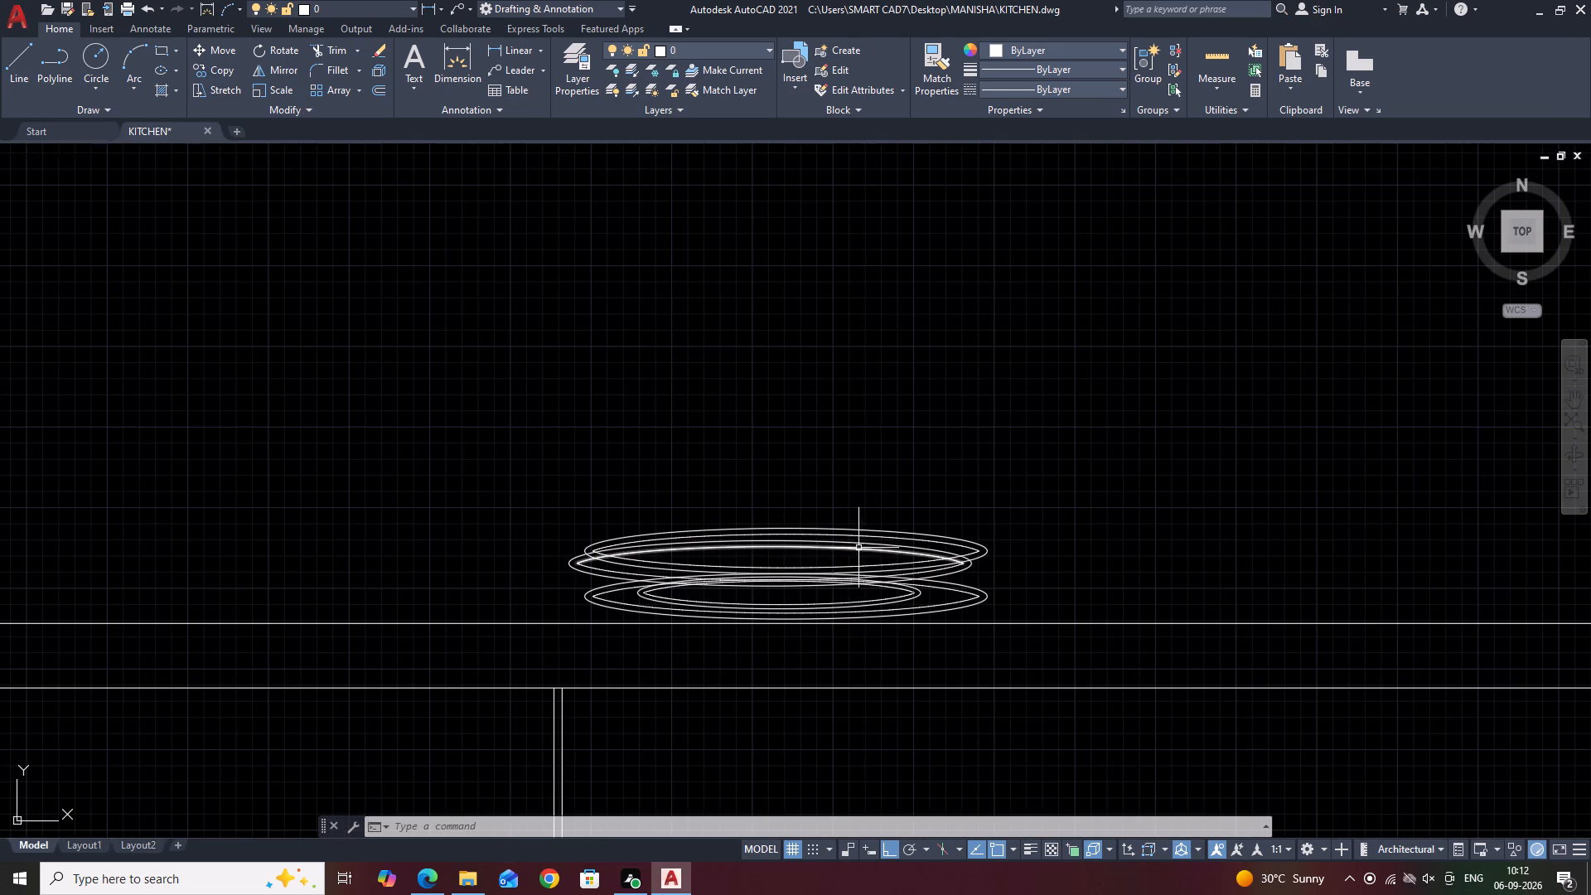
key(l)
key(space)
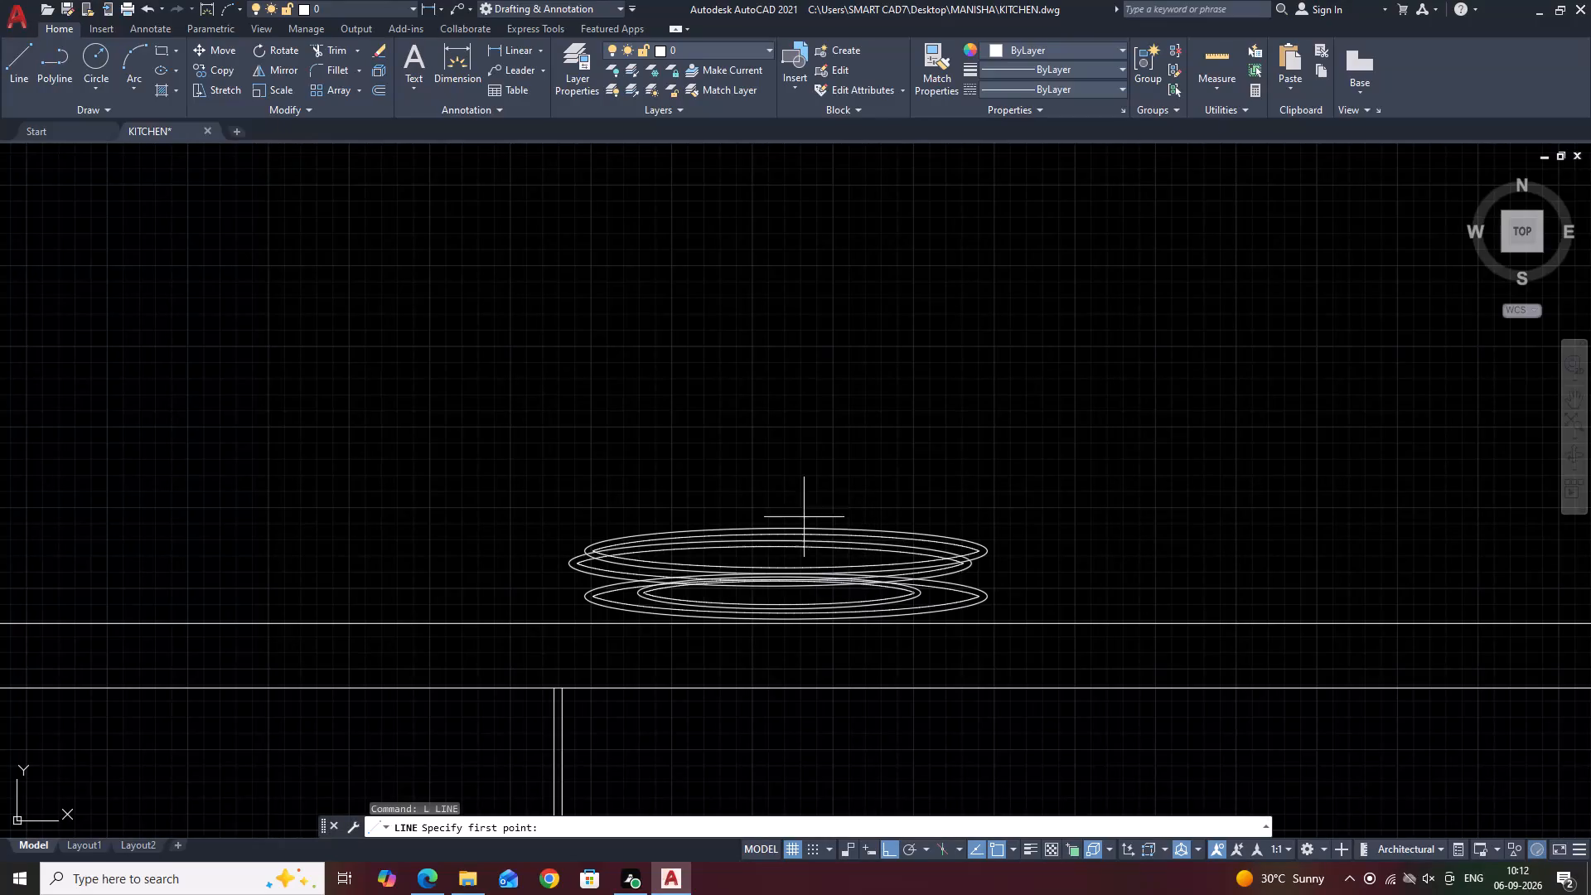
scroll(725, 469, down, 3)
click(732, 438)
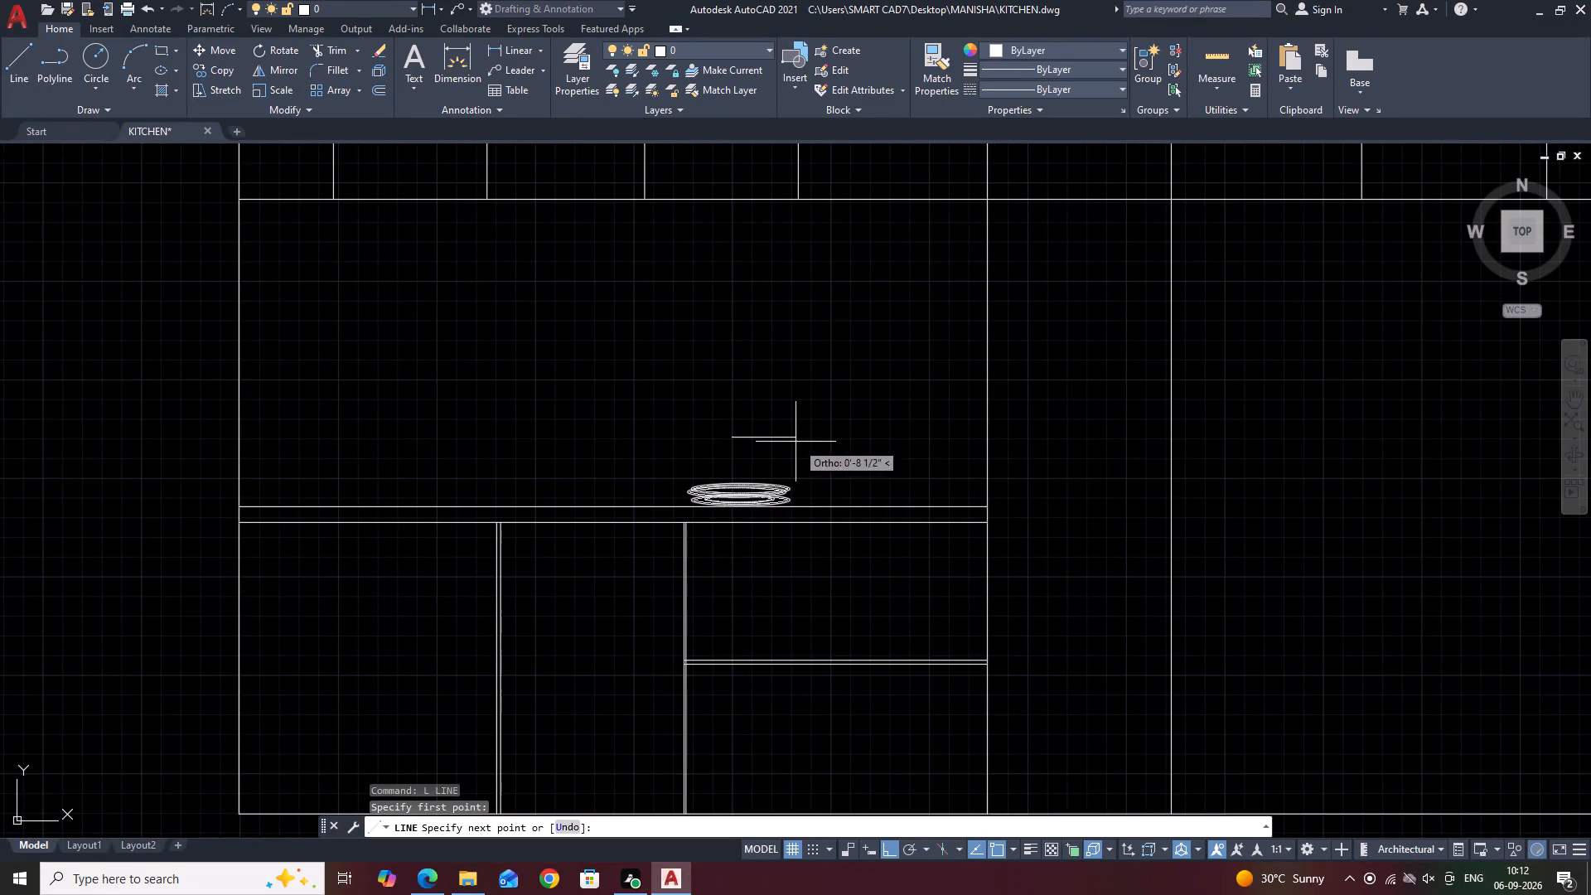
click(790, 442)
key(Escape)
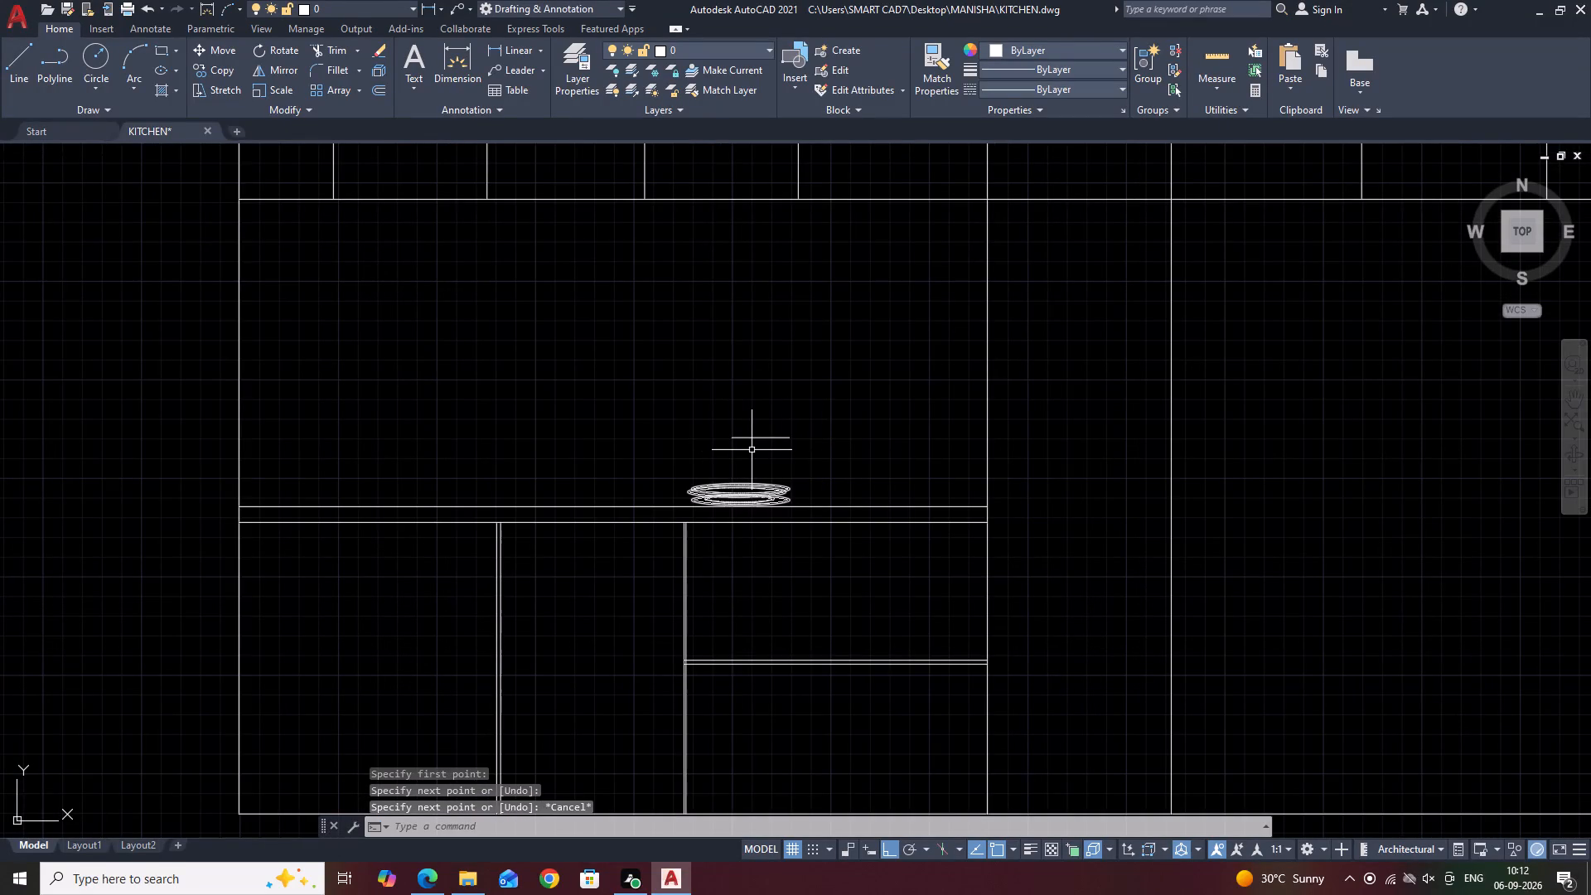
Draw a near-circular ellipse with the new line as its full axis and the other half-axis about 3 1/2 inches.
text(EL)
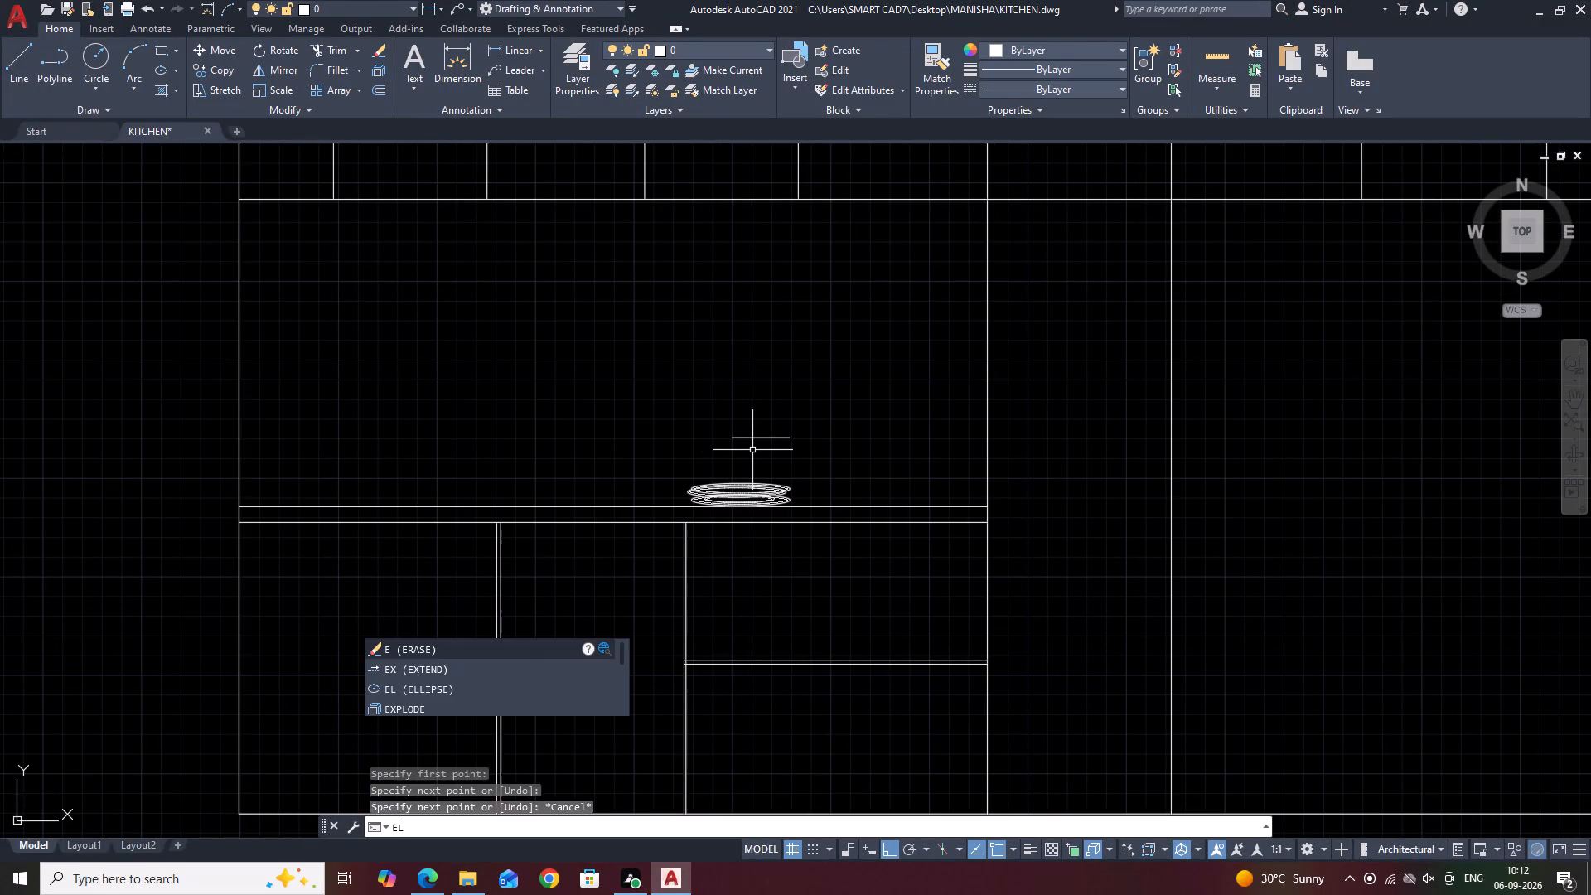
key(space)
scroll(762, 433, up, 2)
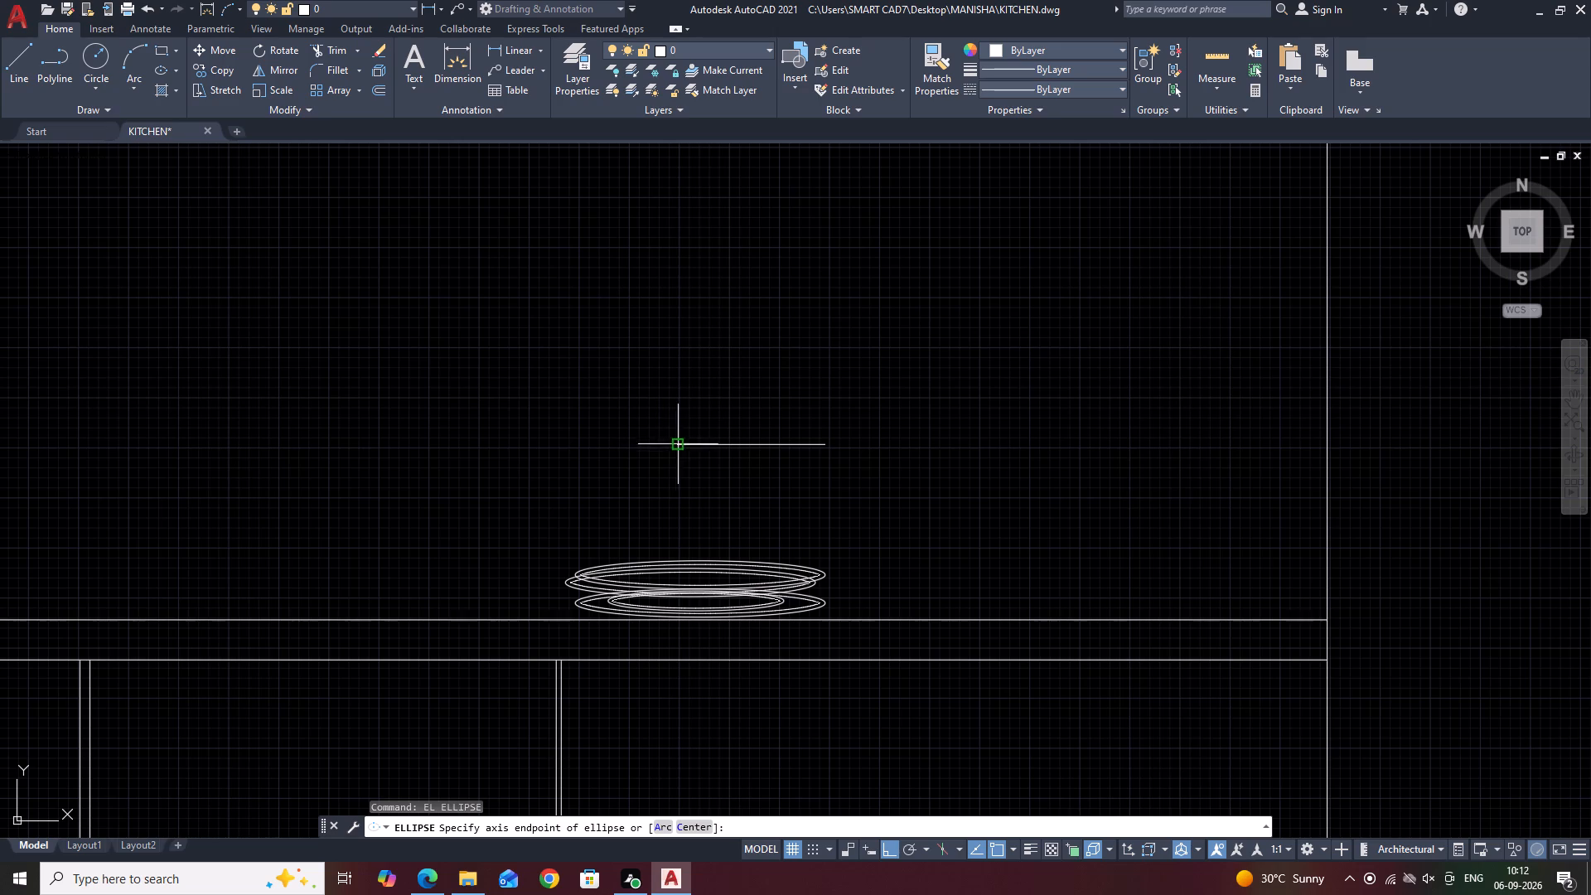
click(676, 446)
click(823, 445)
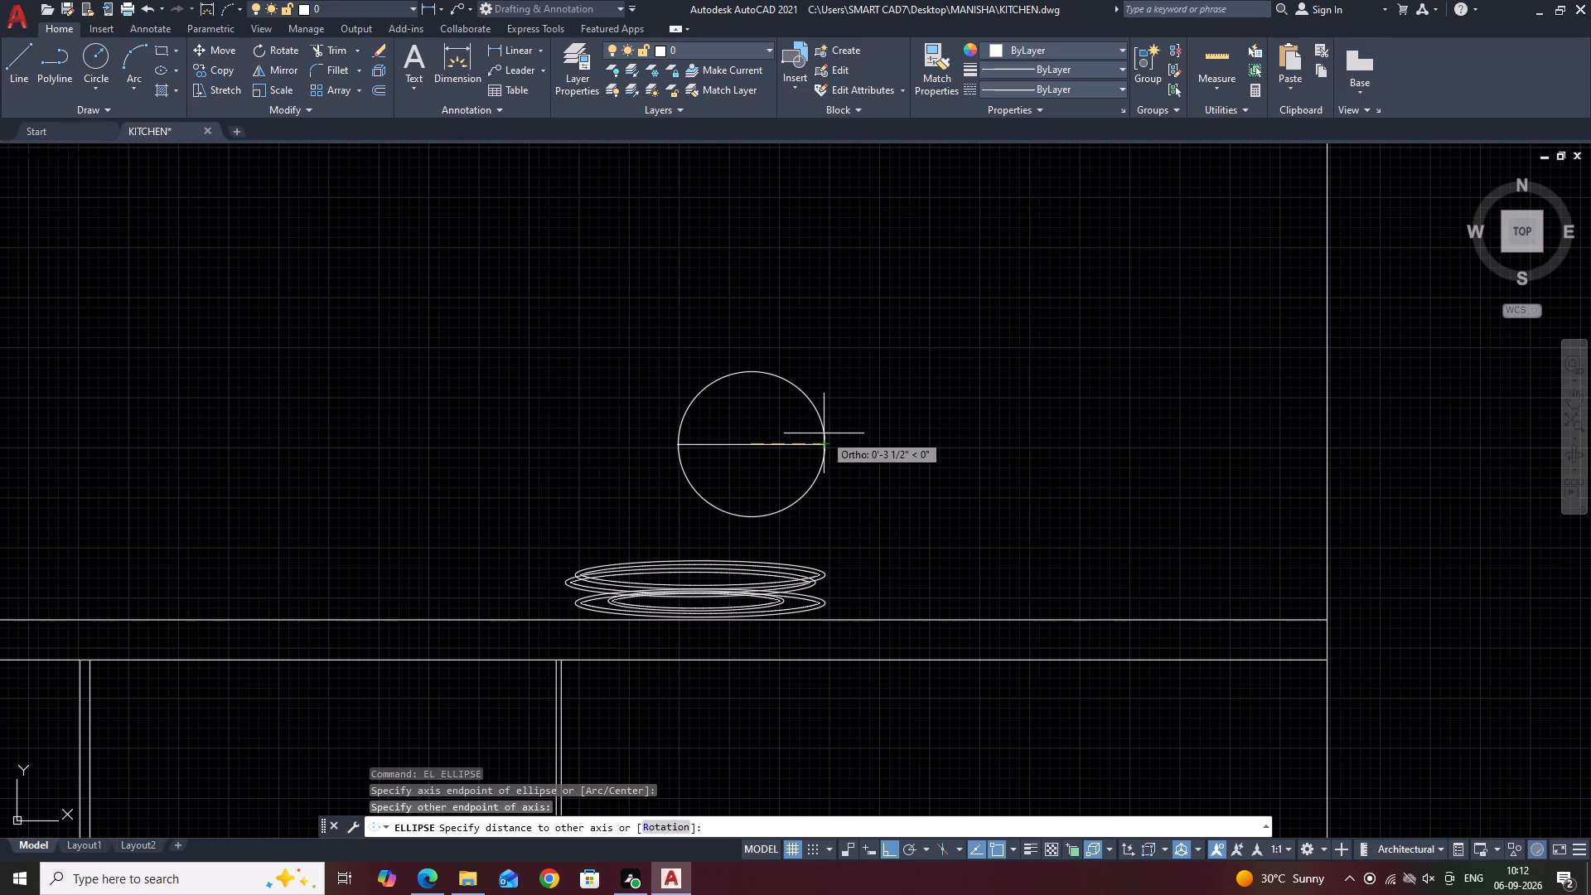
click(824, 433)
Trim away the ellipse's upper half above the line, leaving a half-round bowl shape.
text(TR)
key(space)
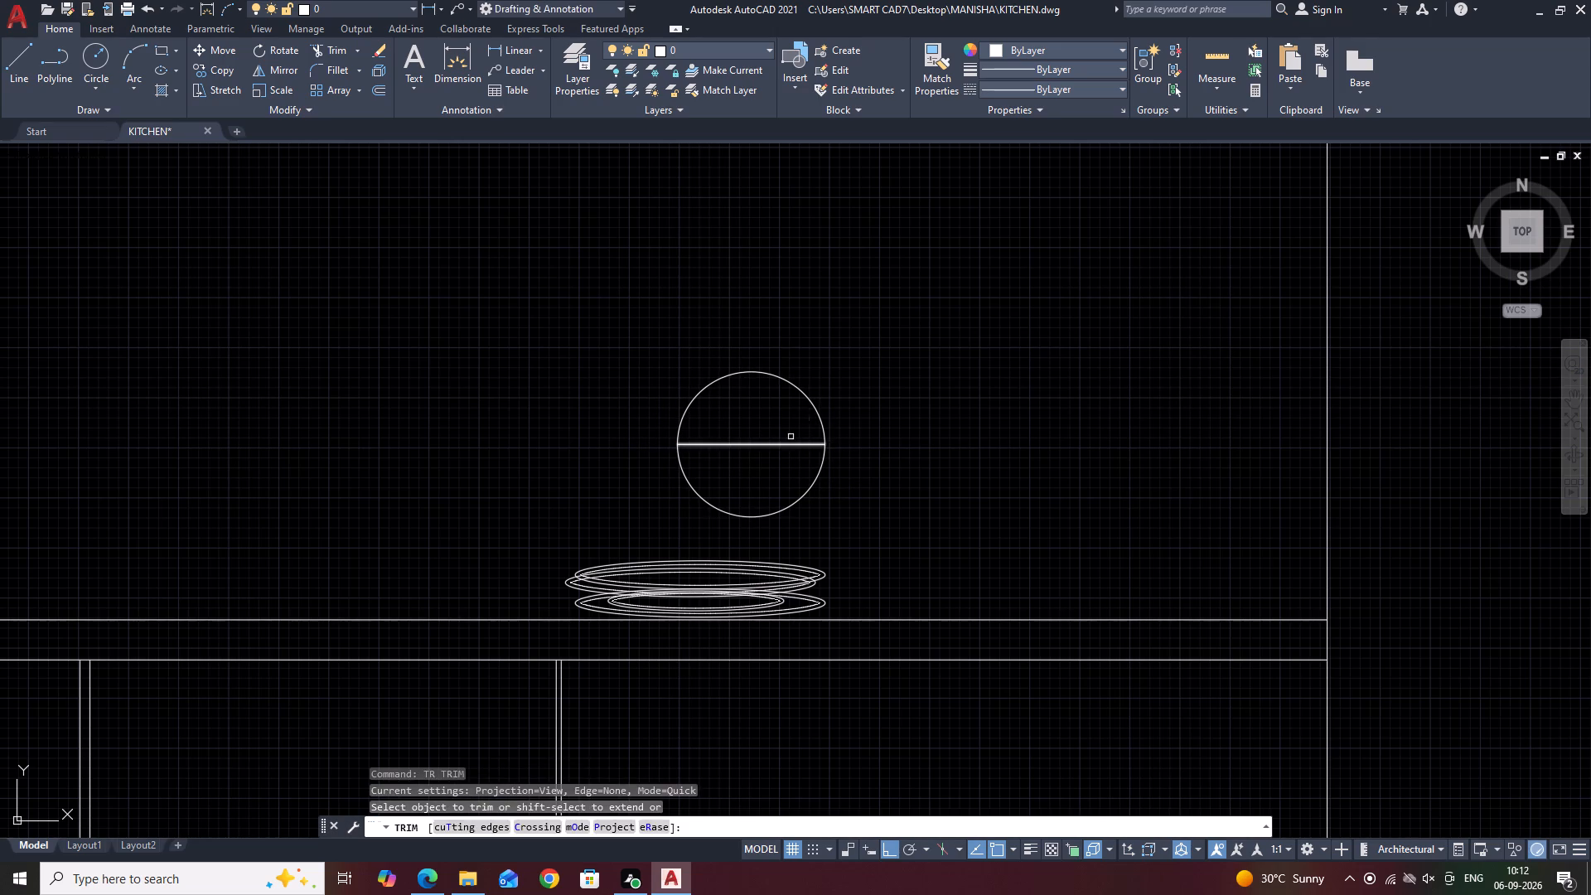
drag(860, 399, 847, 398)
drag(713, 379, 691, 372)
key(Escape)
scroll(883, 386, down, 4)
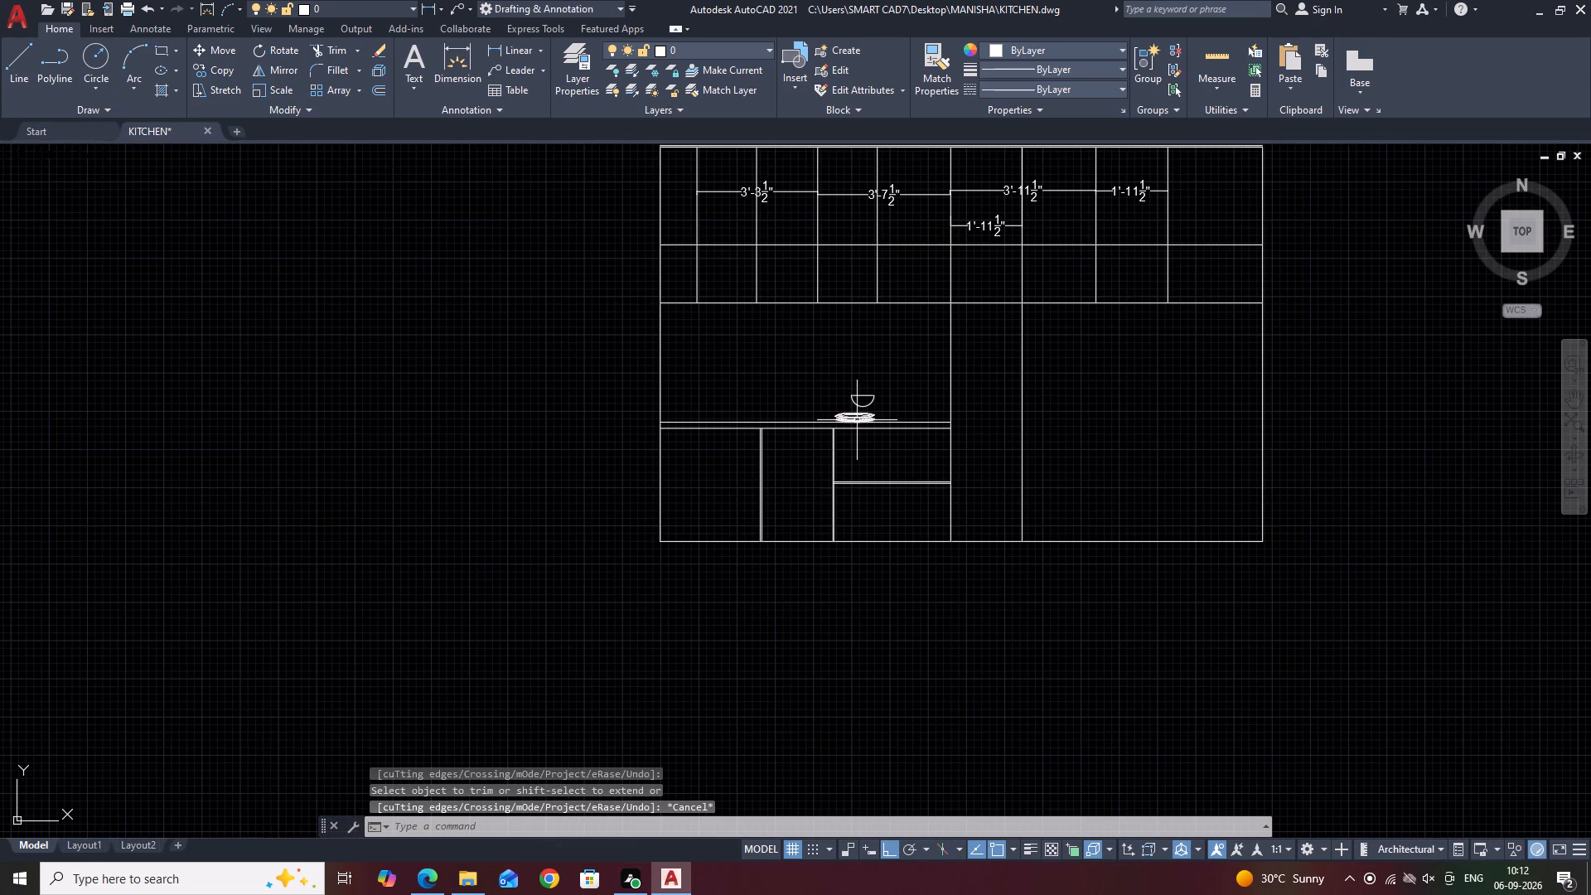
key(space)
scroll(882, 403, up, 3)
key(Escape)
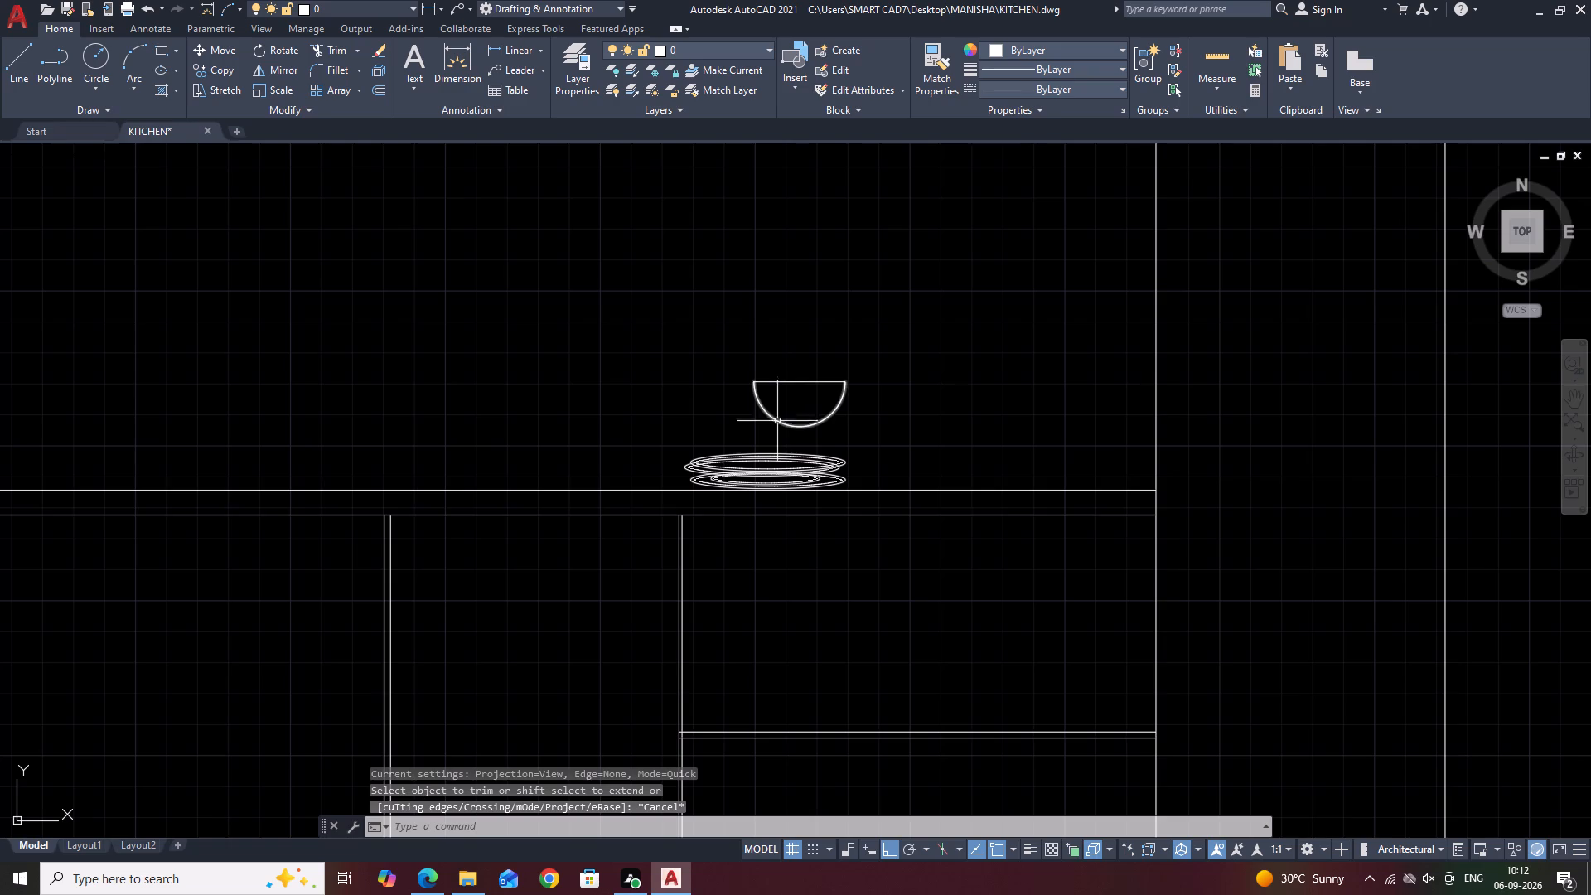
Move the bowl down and slightly left from its rim's midpoint so its base overlaps the upper plates of the stack.
scroll(816, 412, up, 2)
click(919, 276)
click(816, 431)
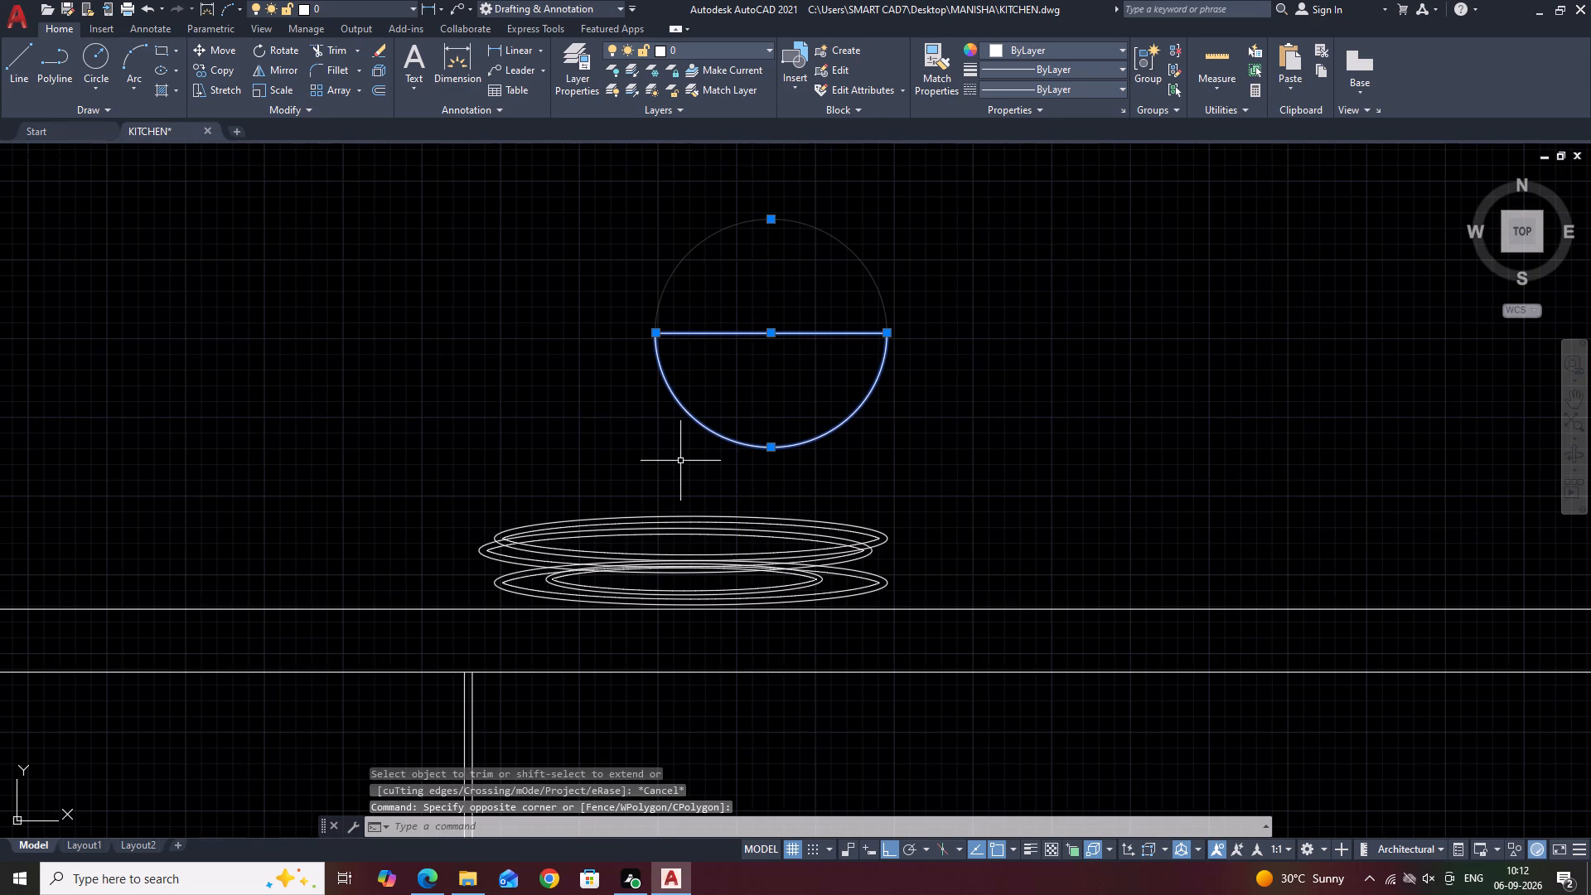
text(M)
key(space)
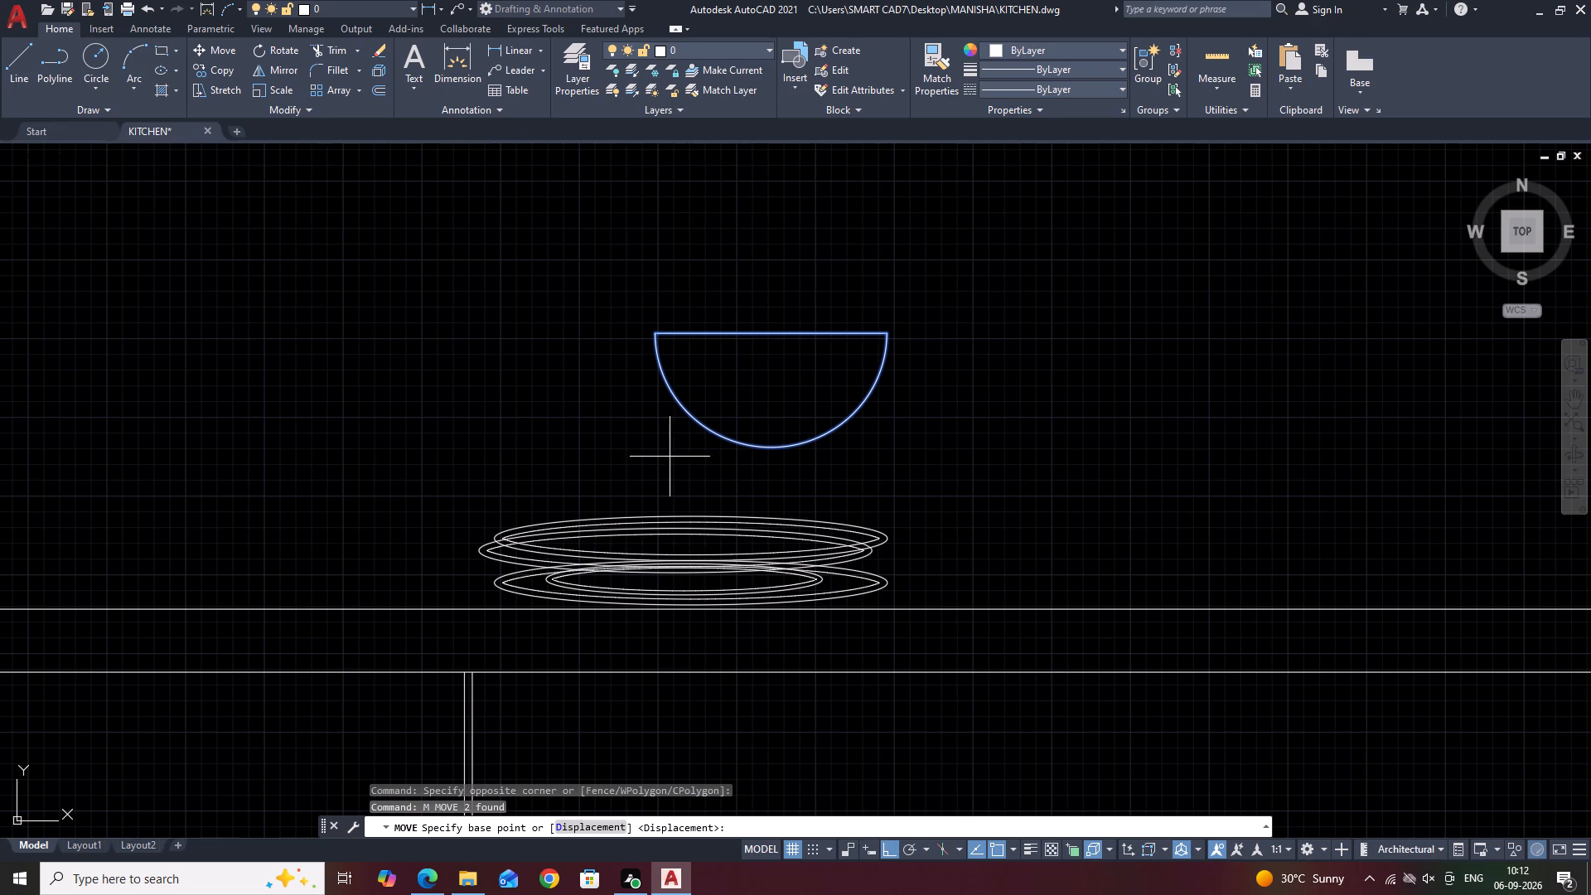
click(771, 335)
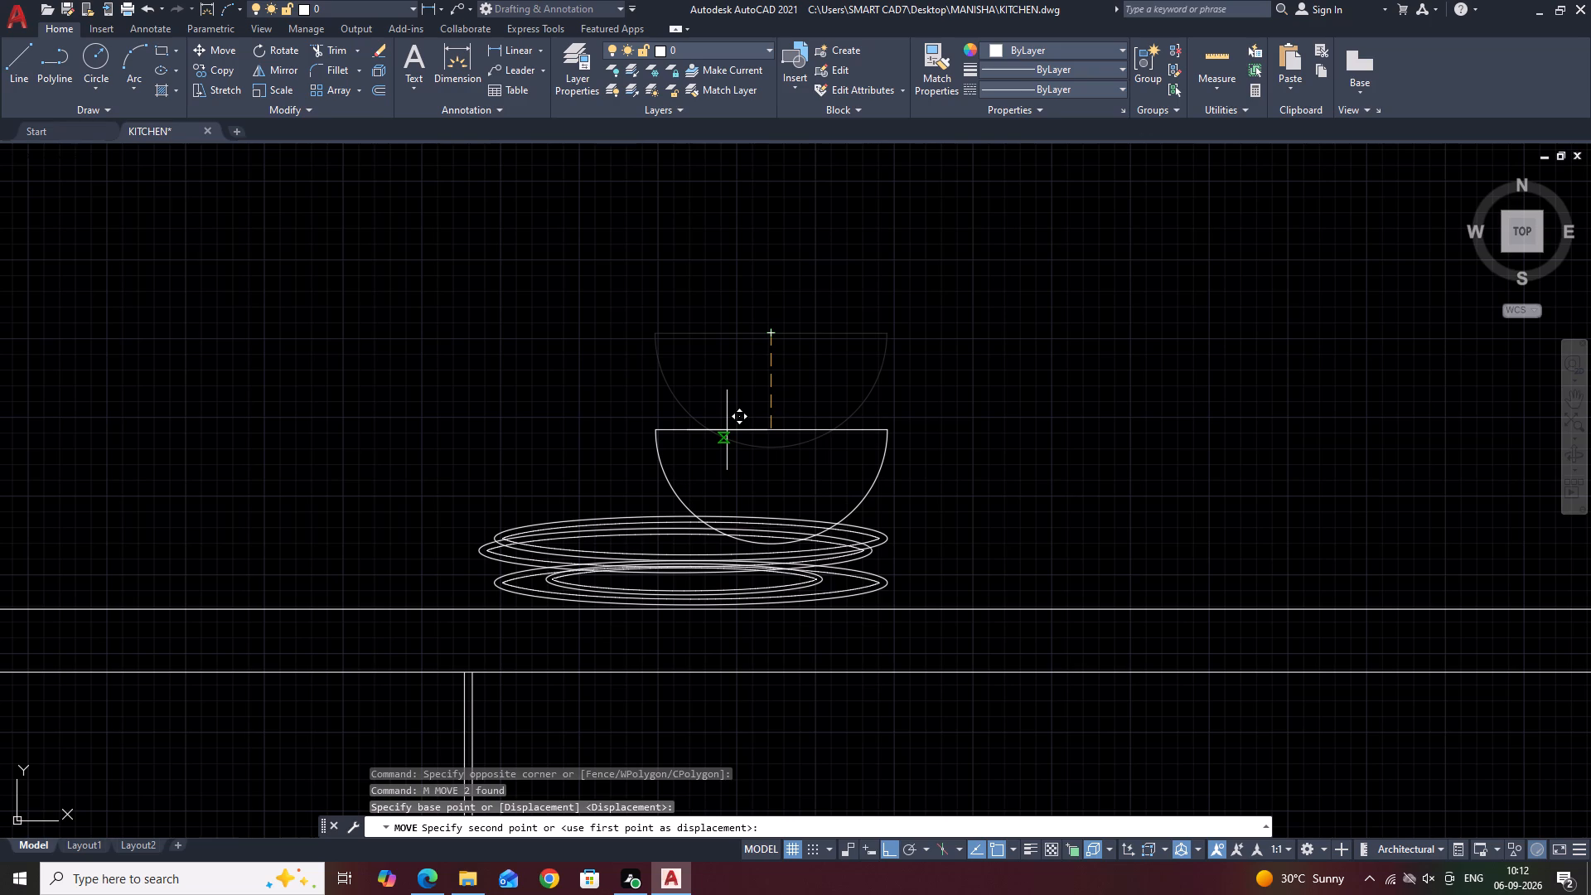
click(727, 430)
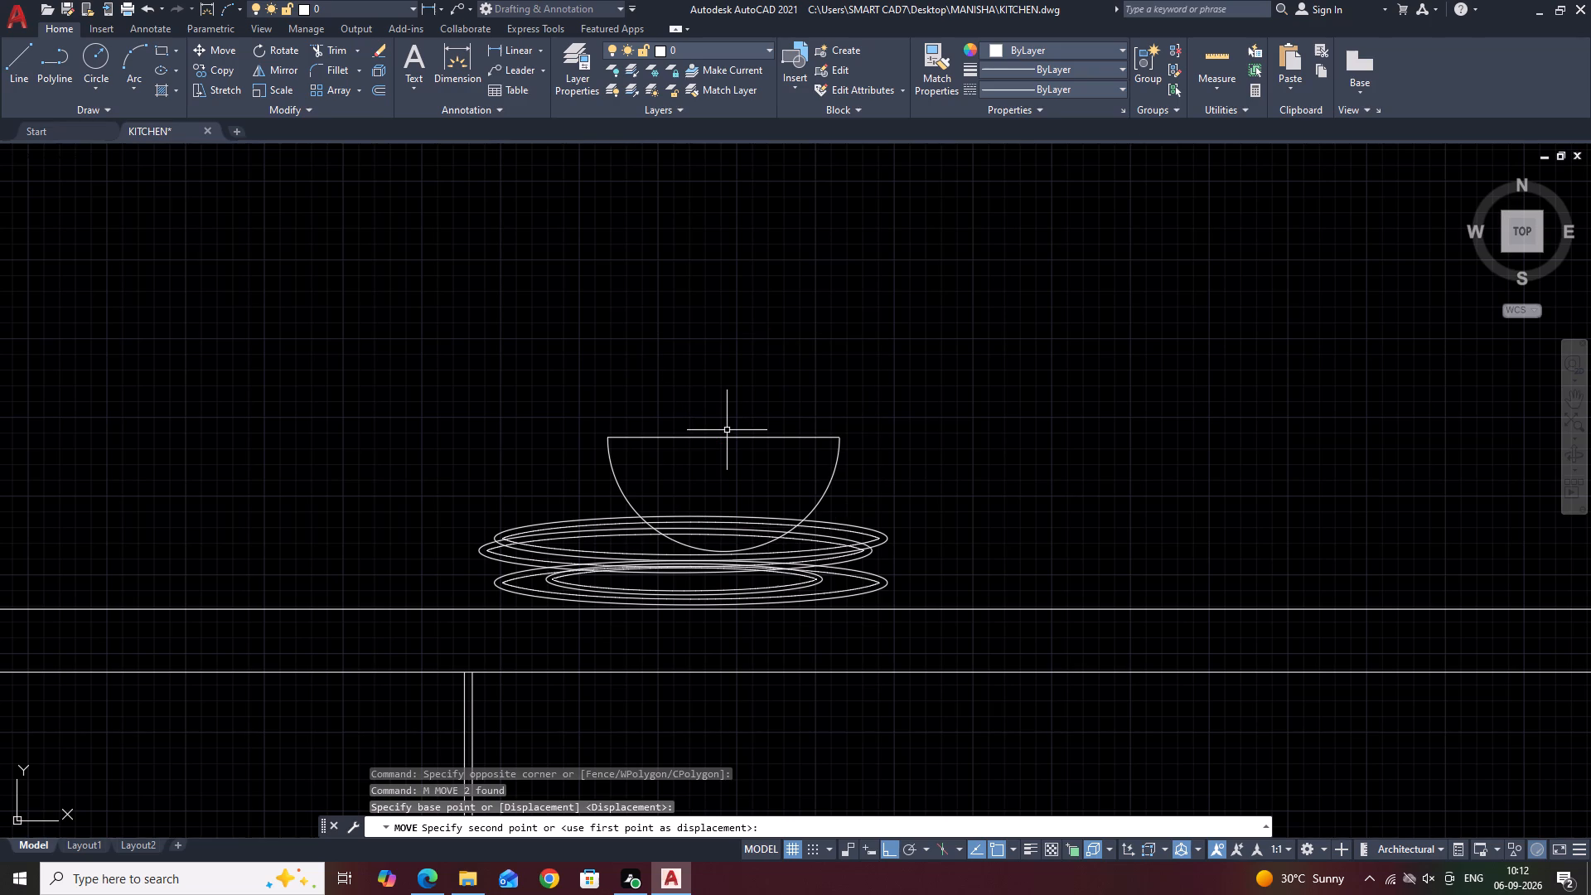
key(Escape)
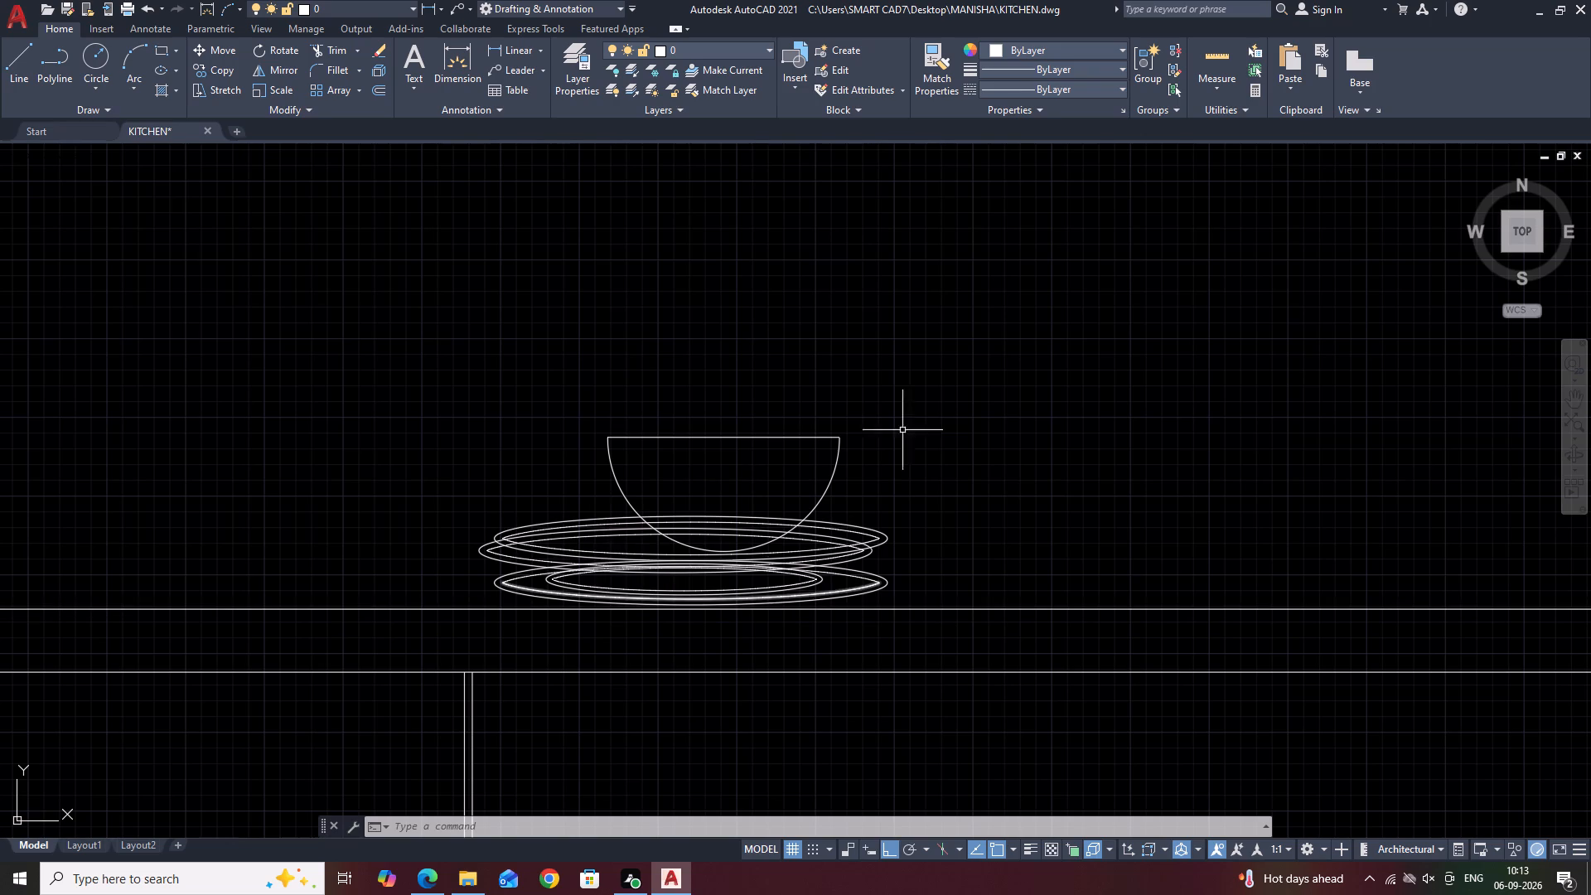
Copy the bowl twice from its base: one about 2 inches straight above, another up and to the right, overlapping the stack.
middle_drag(821, 375, 887, 429)
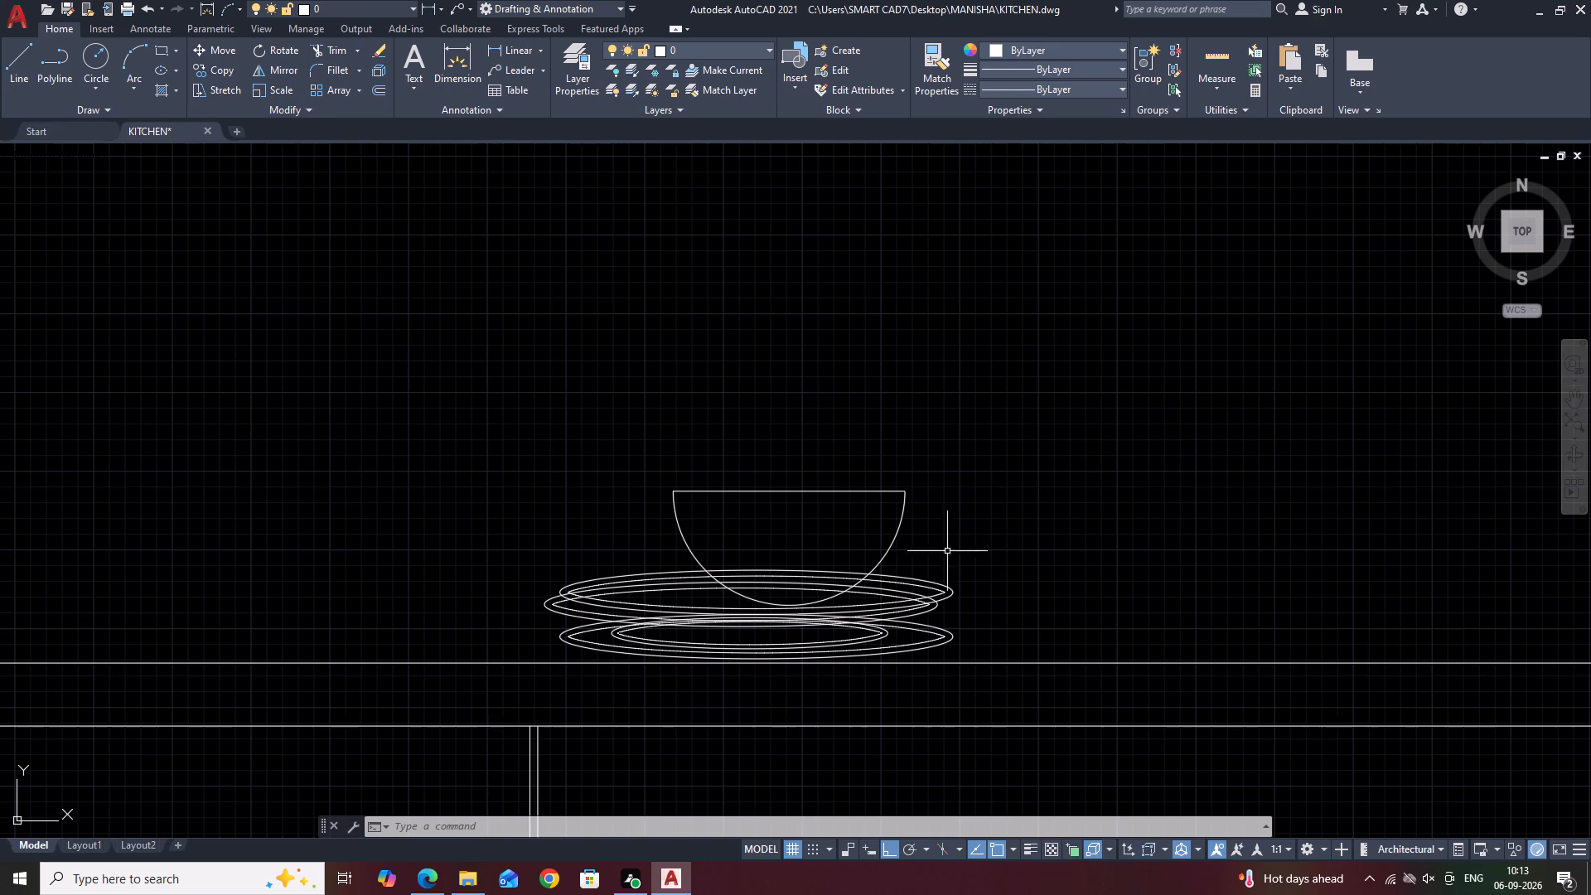
click(926, 545)
click(869, 457)
middle_drag(901, 520, 913, 547)
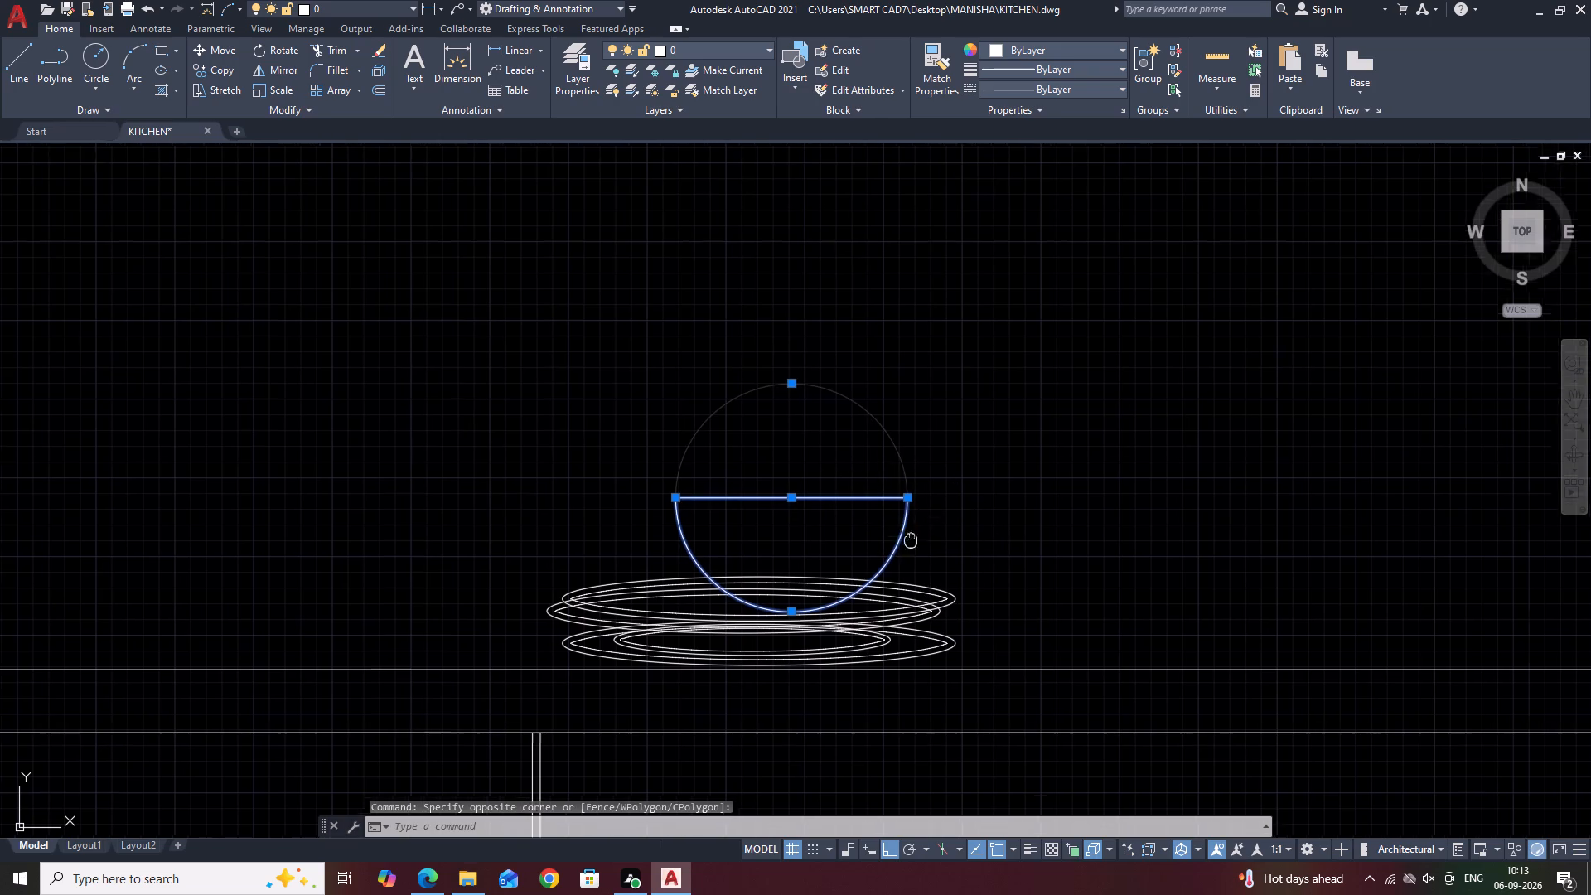
middle_drag(913, 547, 916, 554)
key(c)
text(O)
key(space)
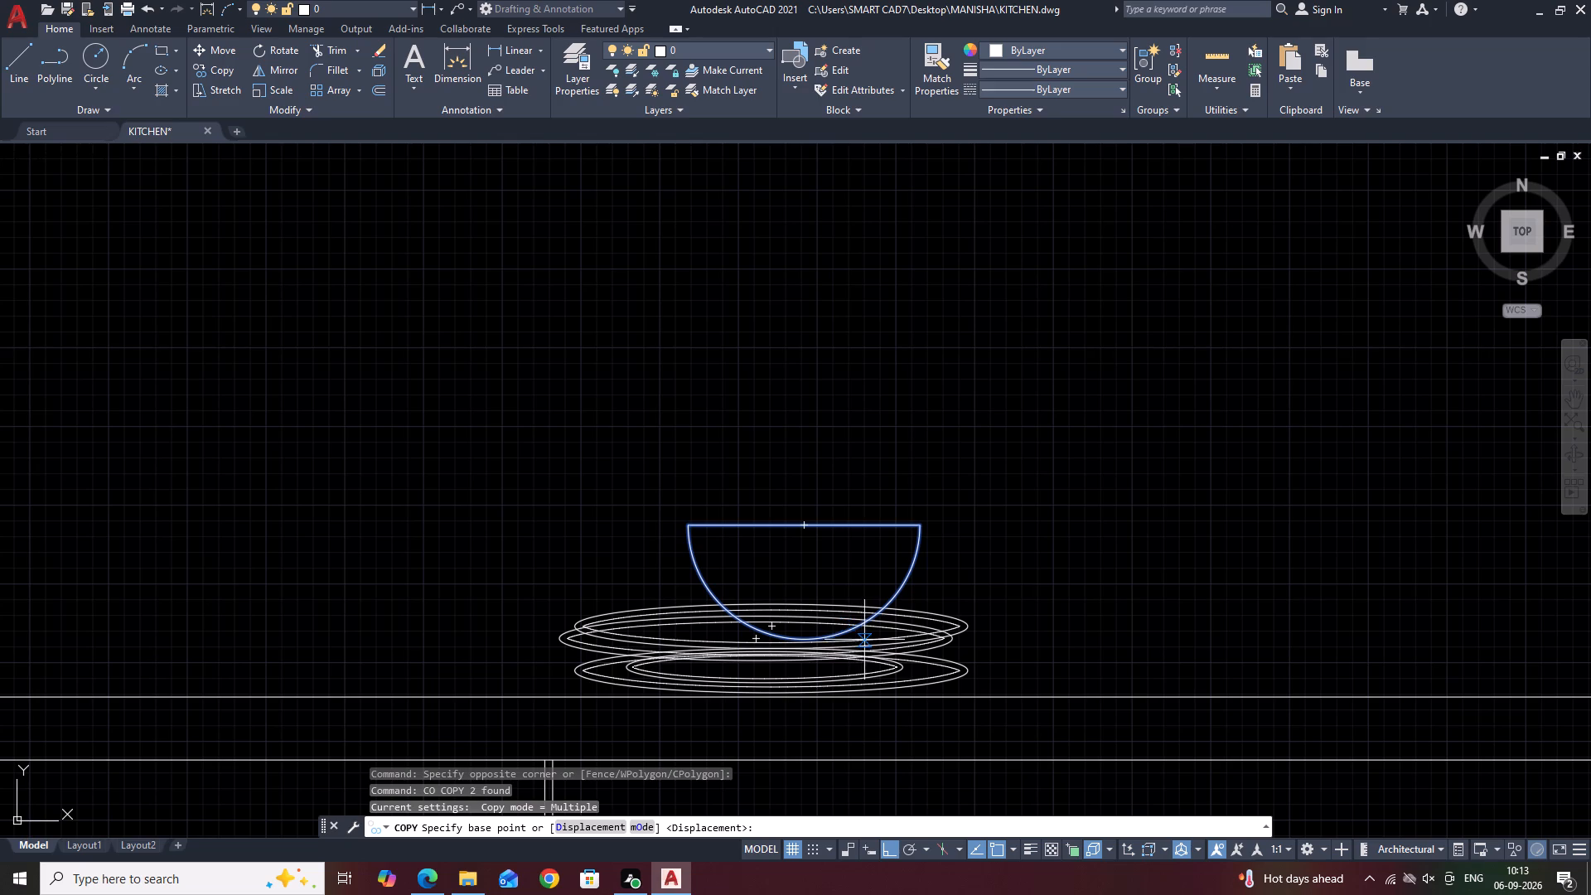
click(801, 642)
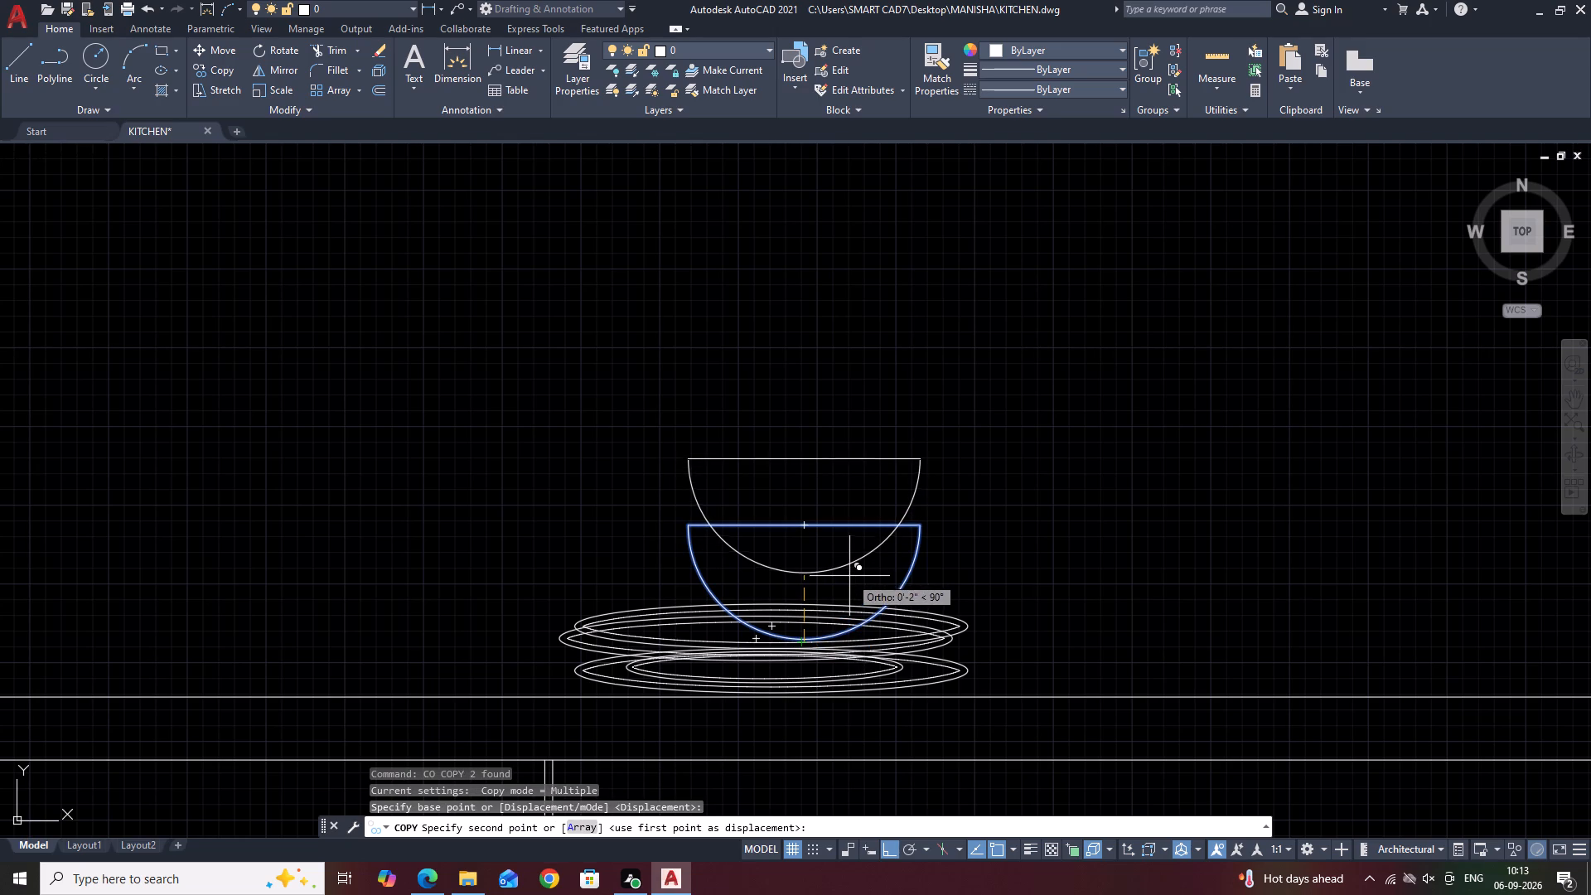
click(849, 578)
key(F8)
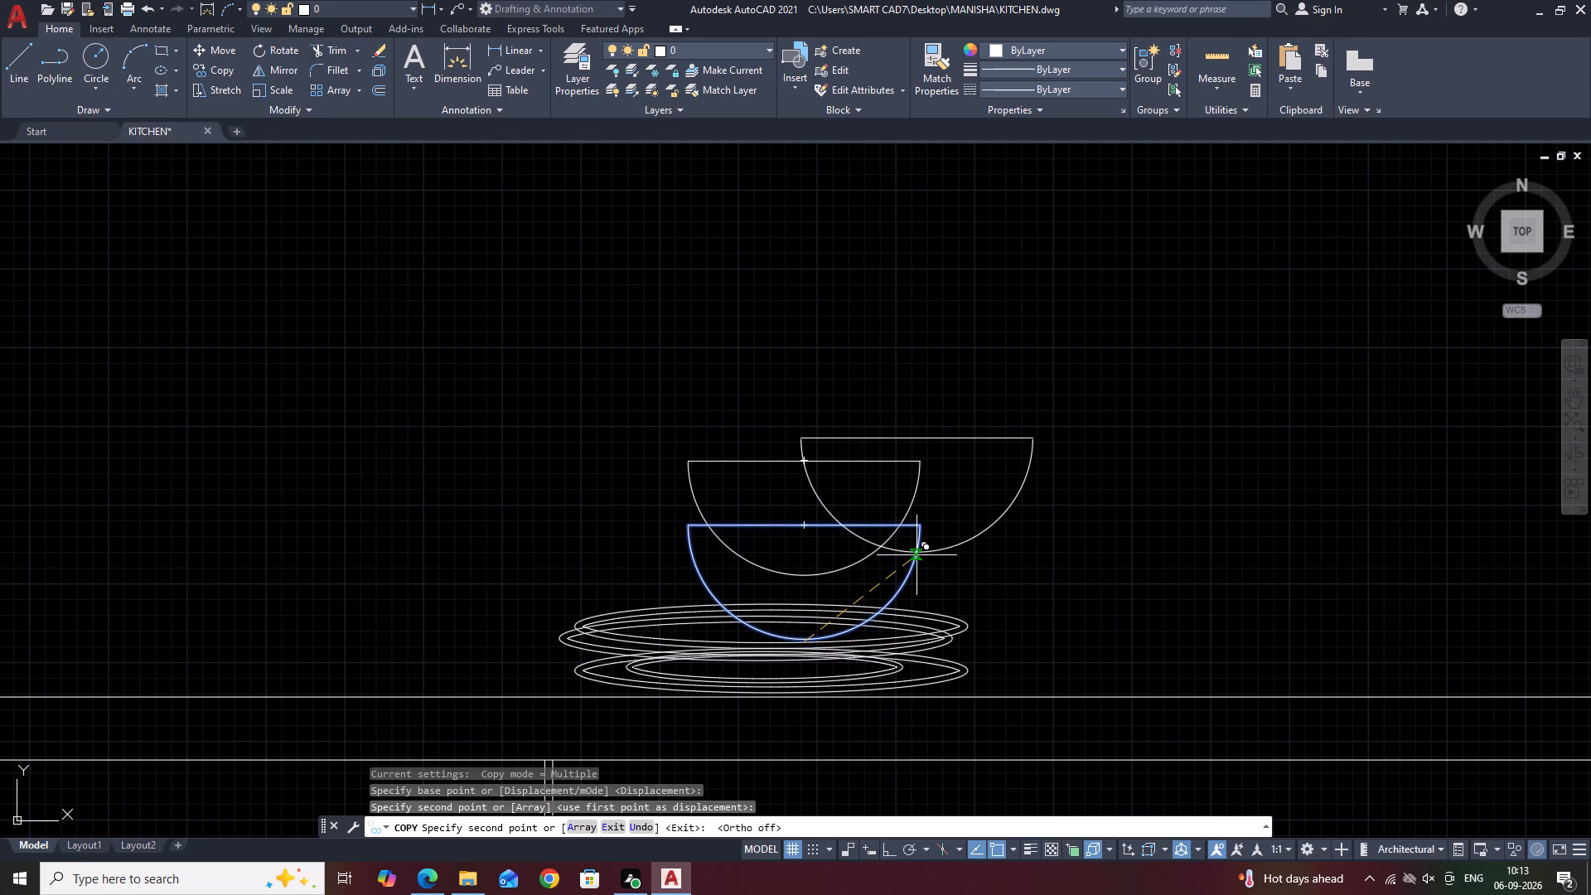
click(928, 573)
key(Escape)
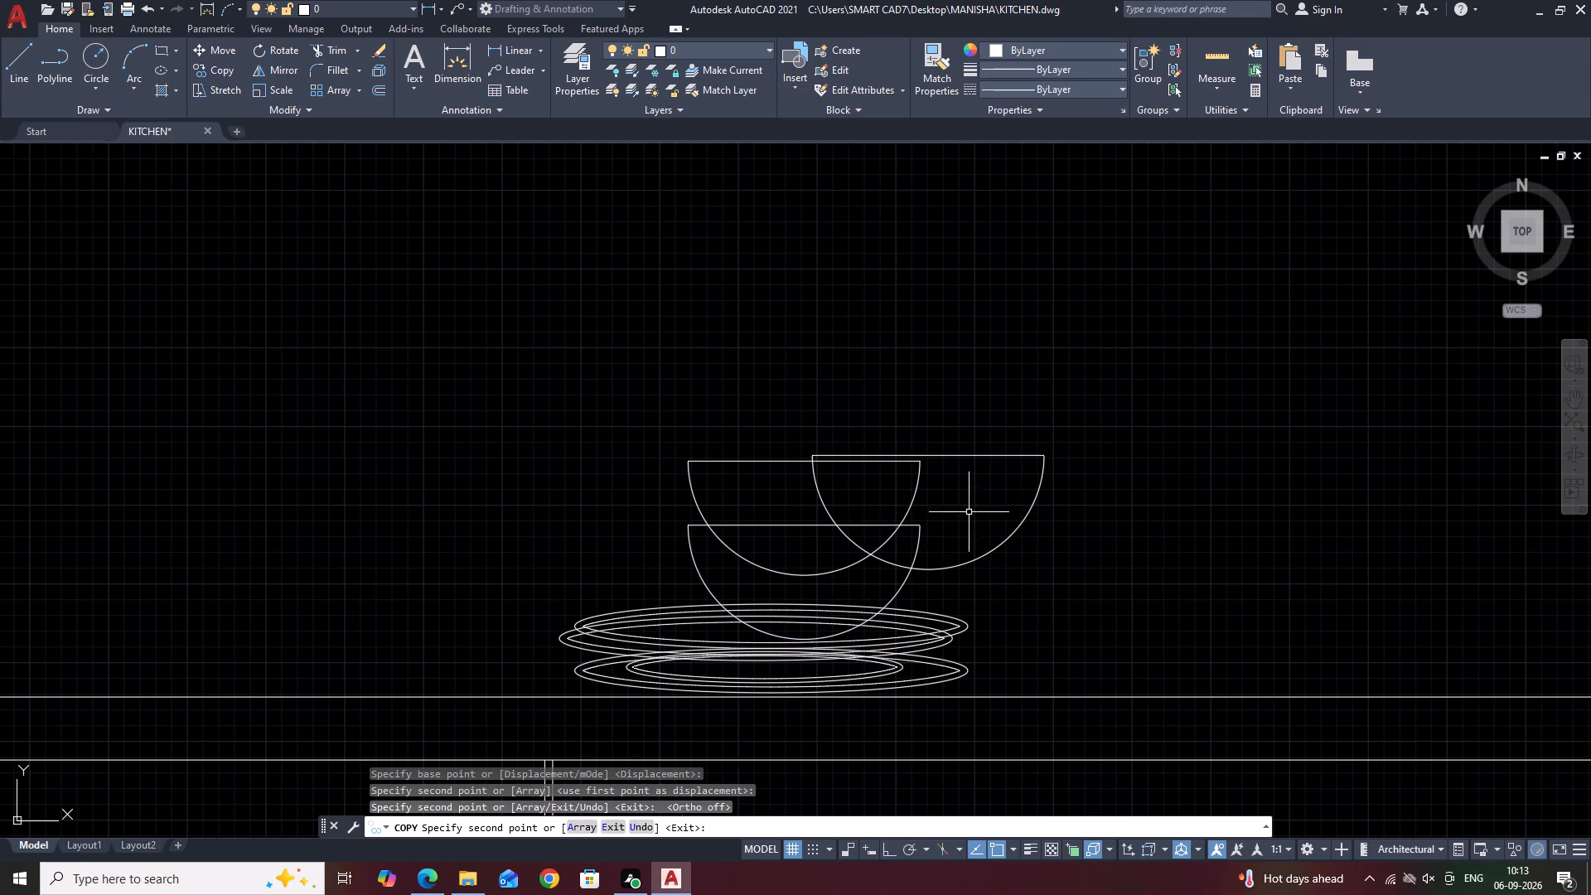
Scale the right-hand bowl copy down freehand, using a base point on its left curve.
click(1042, 409)
click(994, 576)
text(SC)
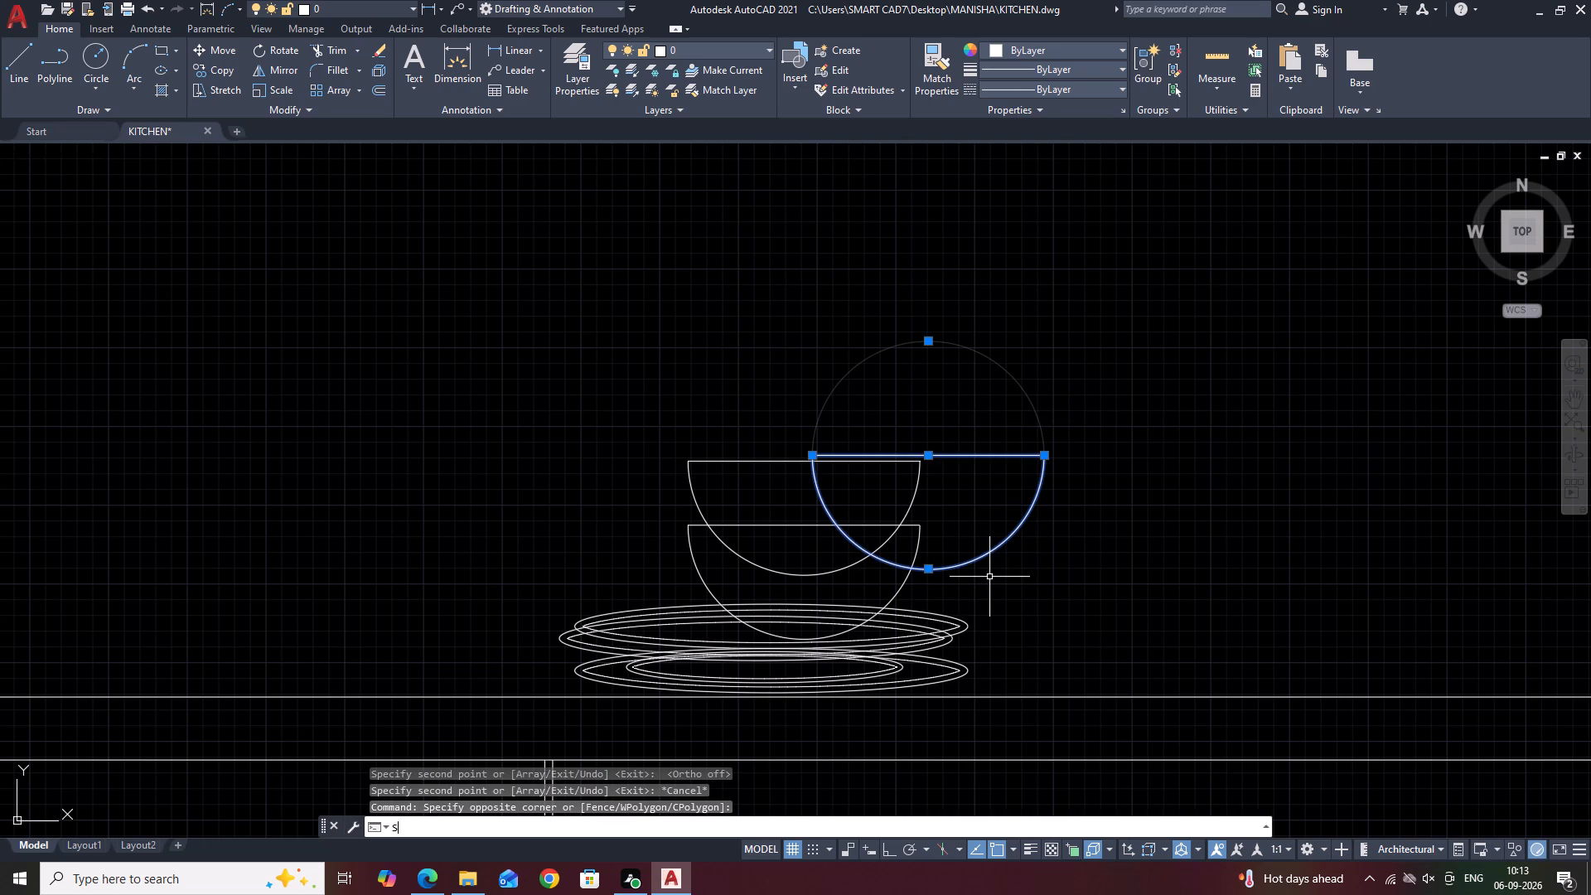
key(space)
click(829, 515)
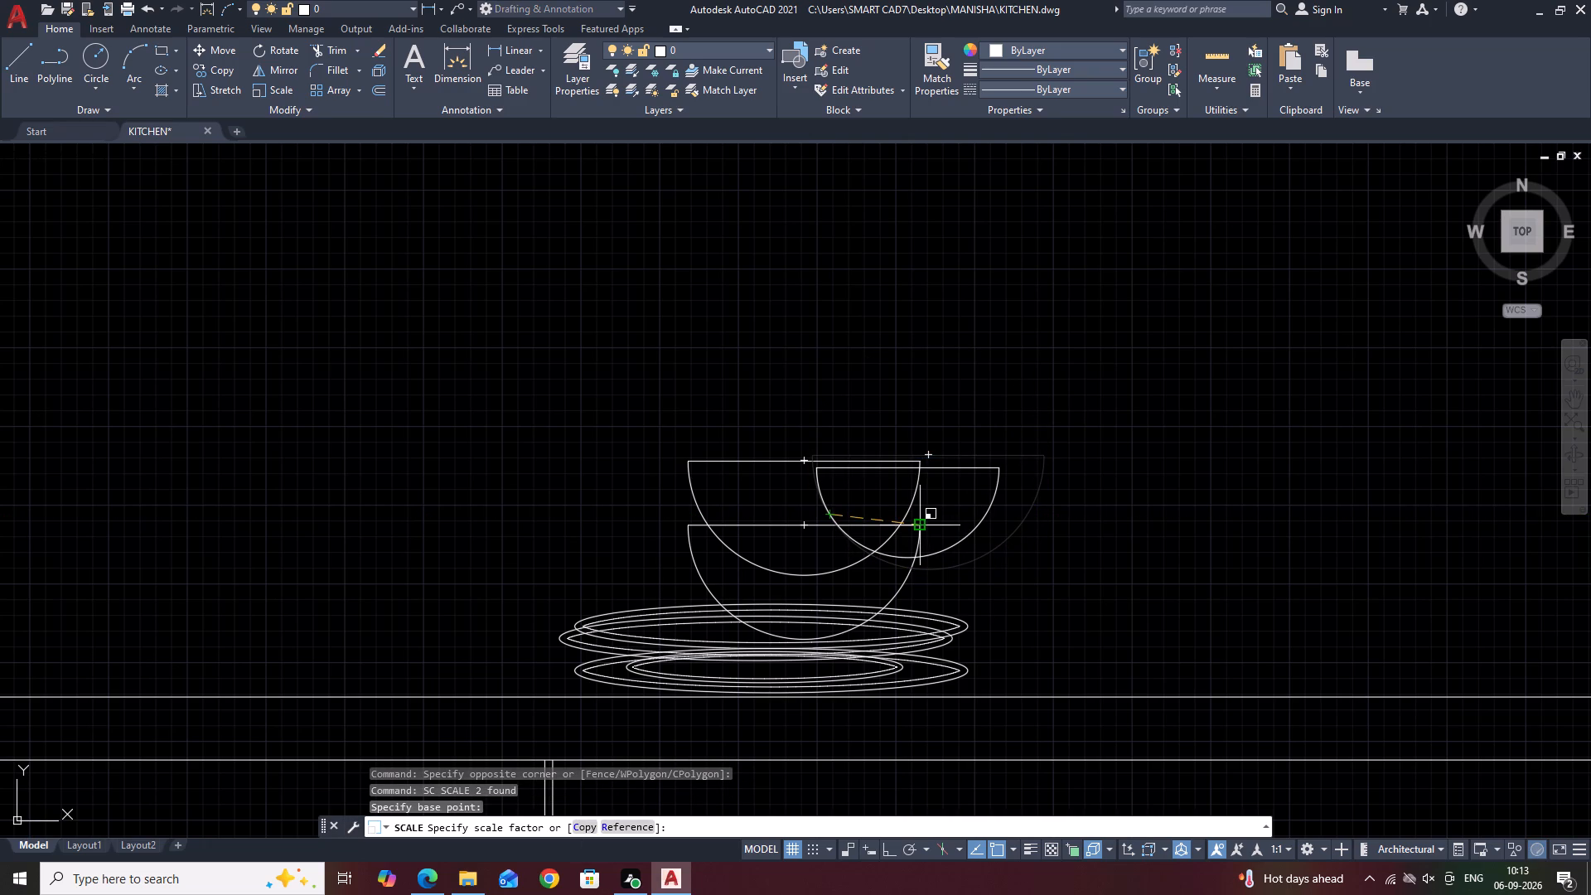
click(923, 499)
key(Escape)
Stretch the small bowl's right rim corner inward to make its curved body narrower and more cup-shaped.
drag(1036, 498, 1030, 491)
click(984, 436)
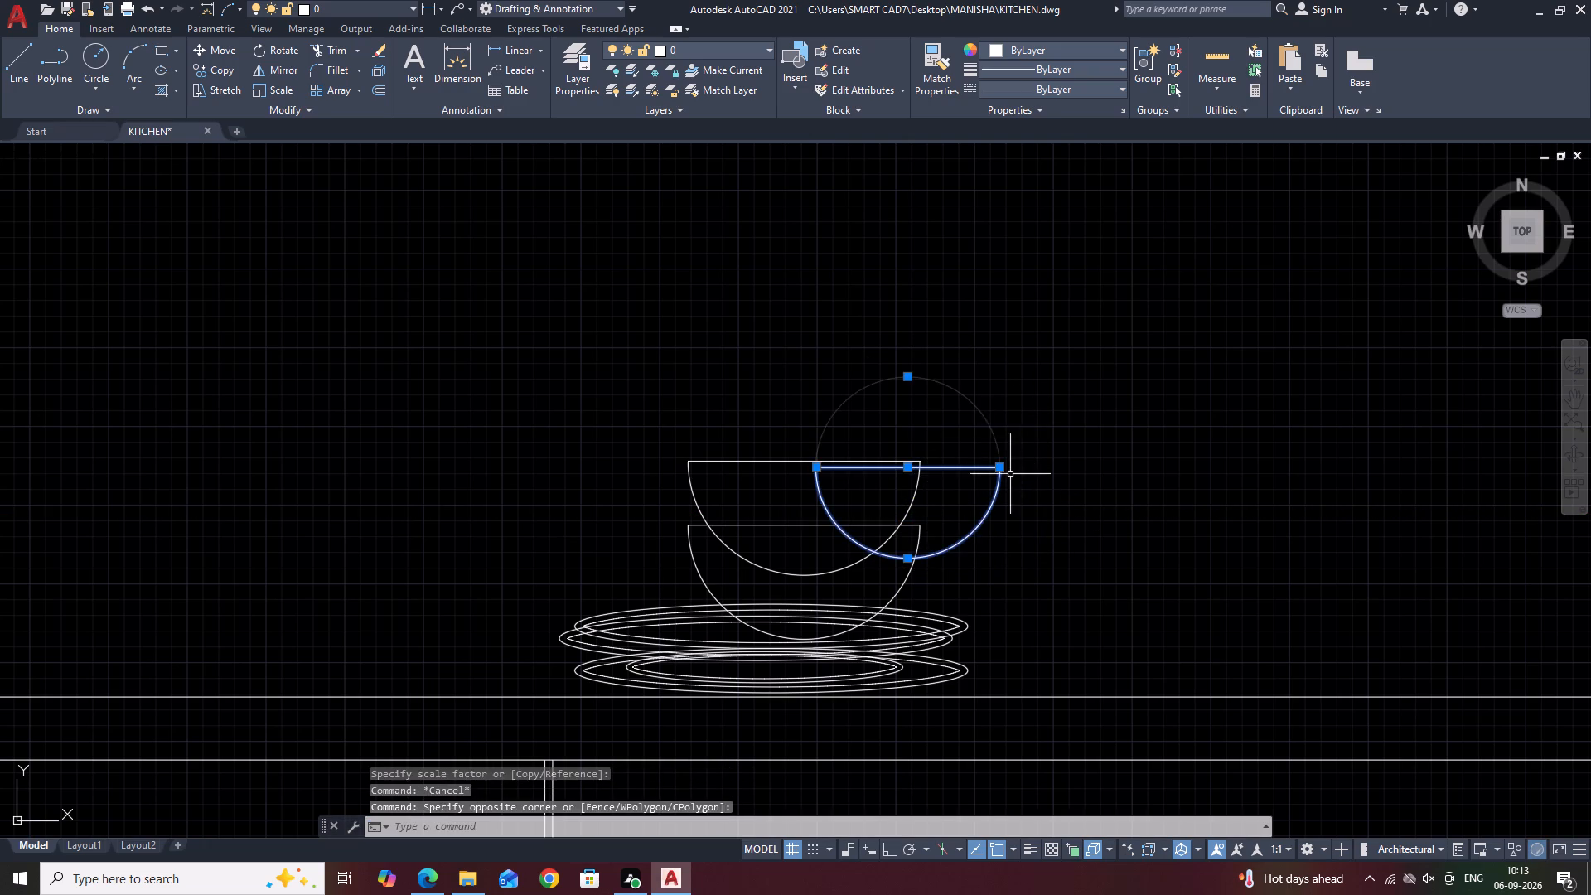
scroll(1010, 476, up, 2)
click(975, 453)
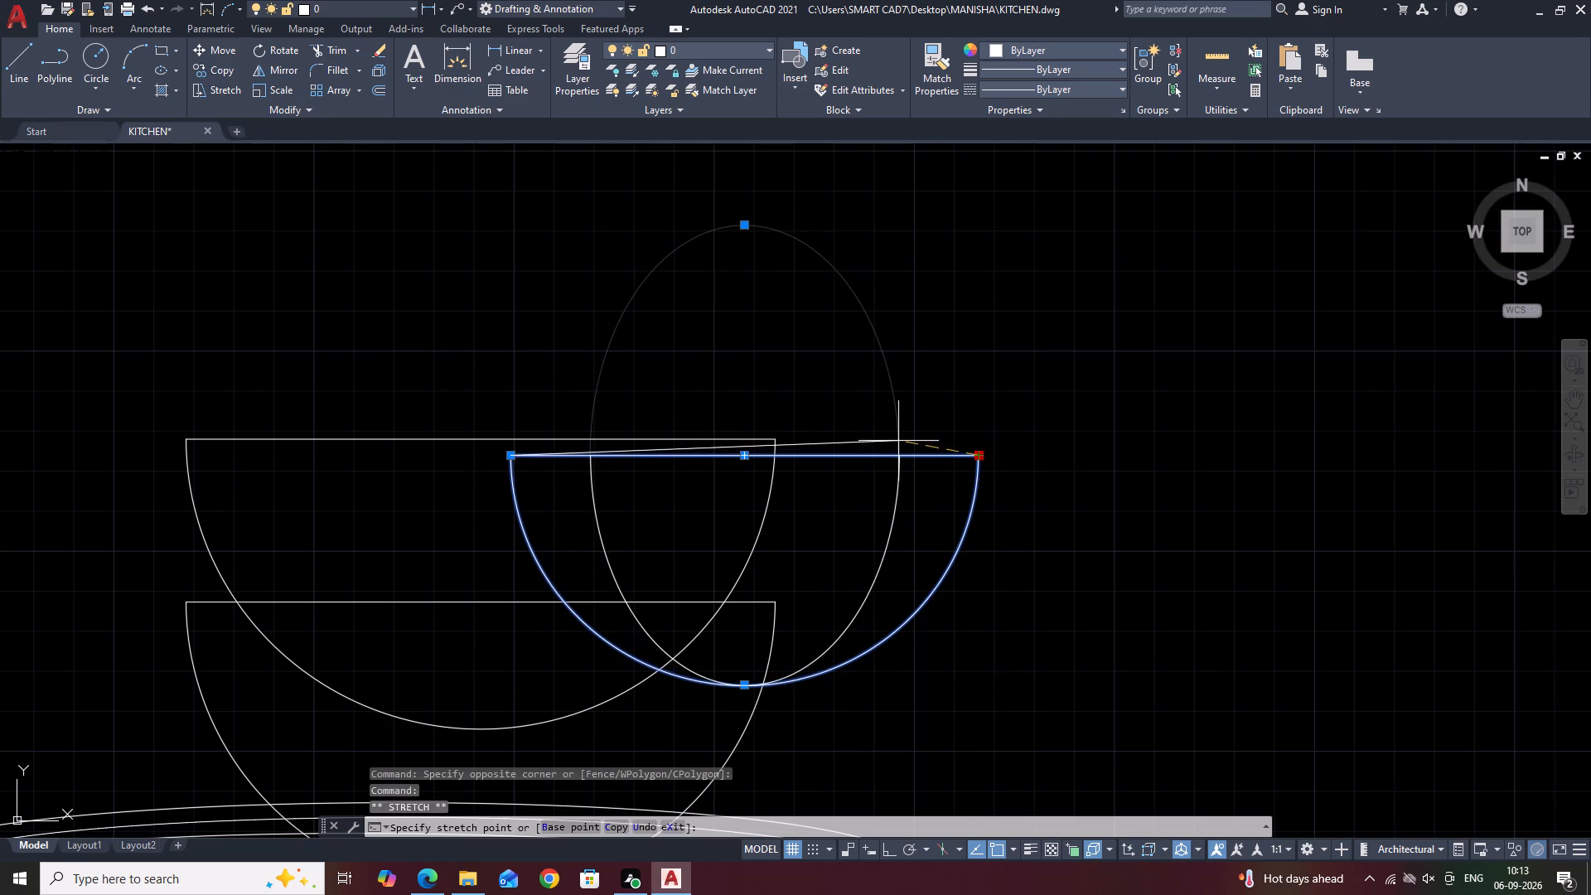
click(898, 441)
key(Escape)
Stretch both ends of the cup's rim line onto the narrowed curve's endpoints so the rim is level and closed.
scroll(909, 463, down, 2)
scroll(772, 451, up, 3)
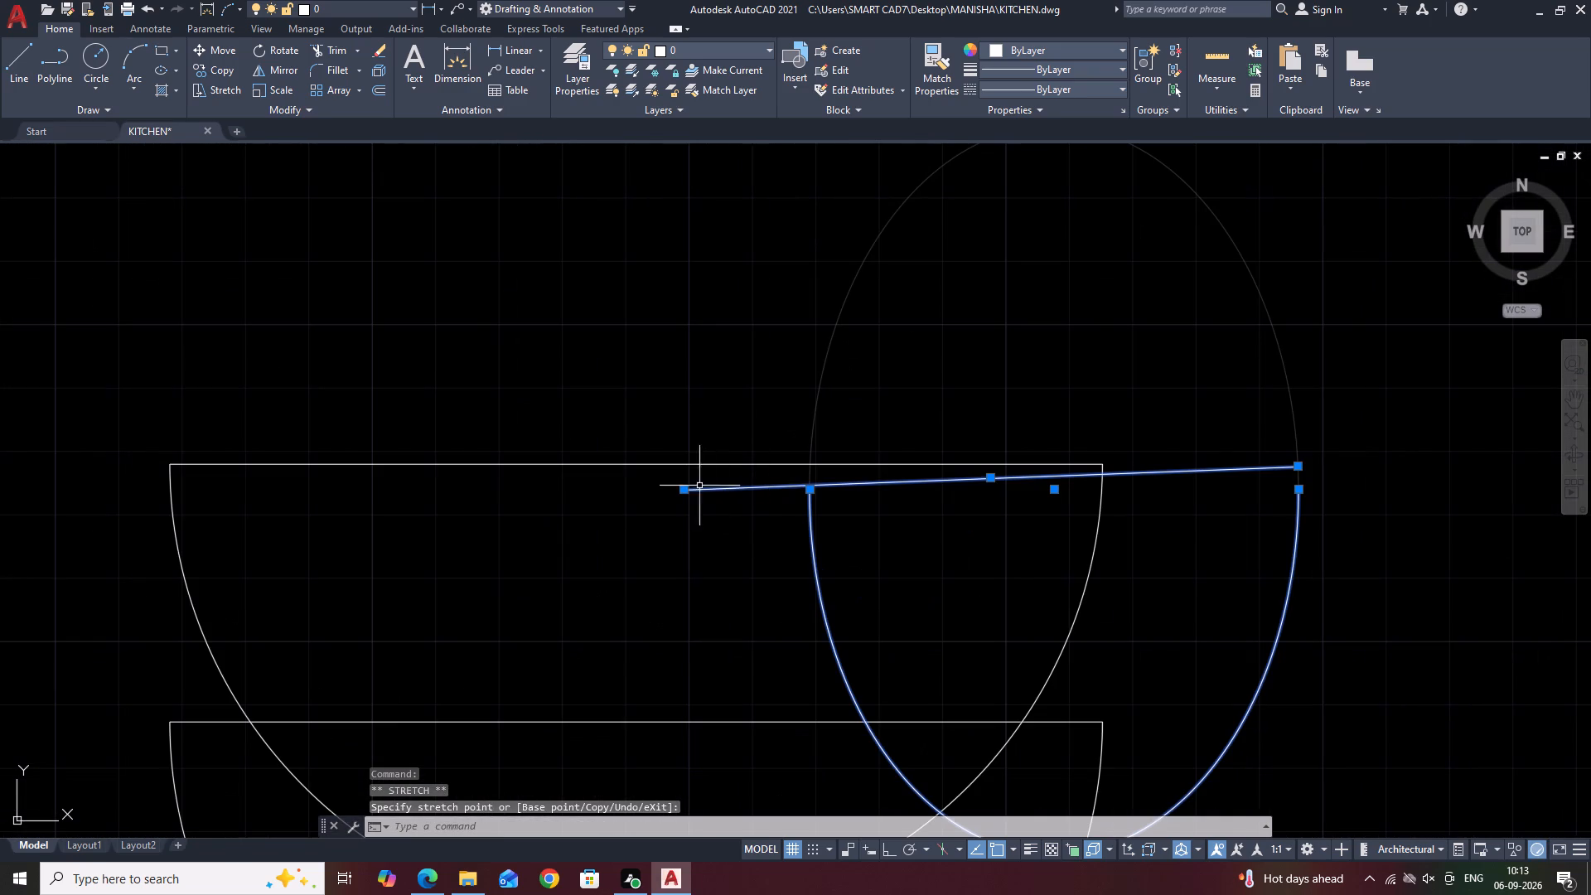
click(683, 488)
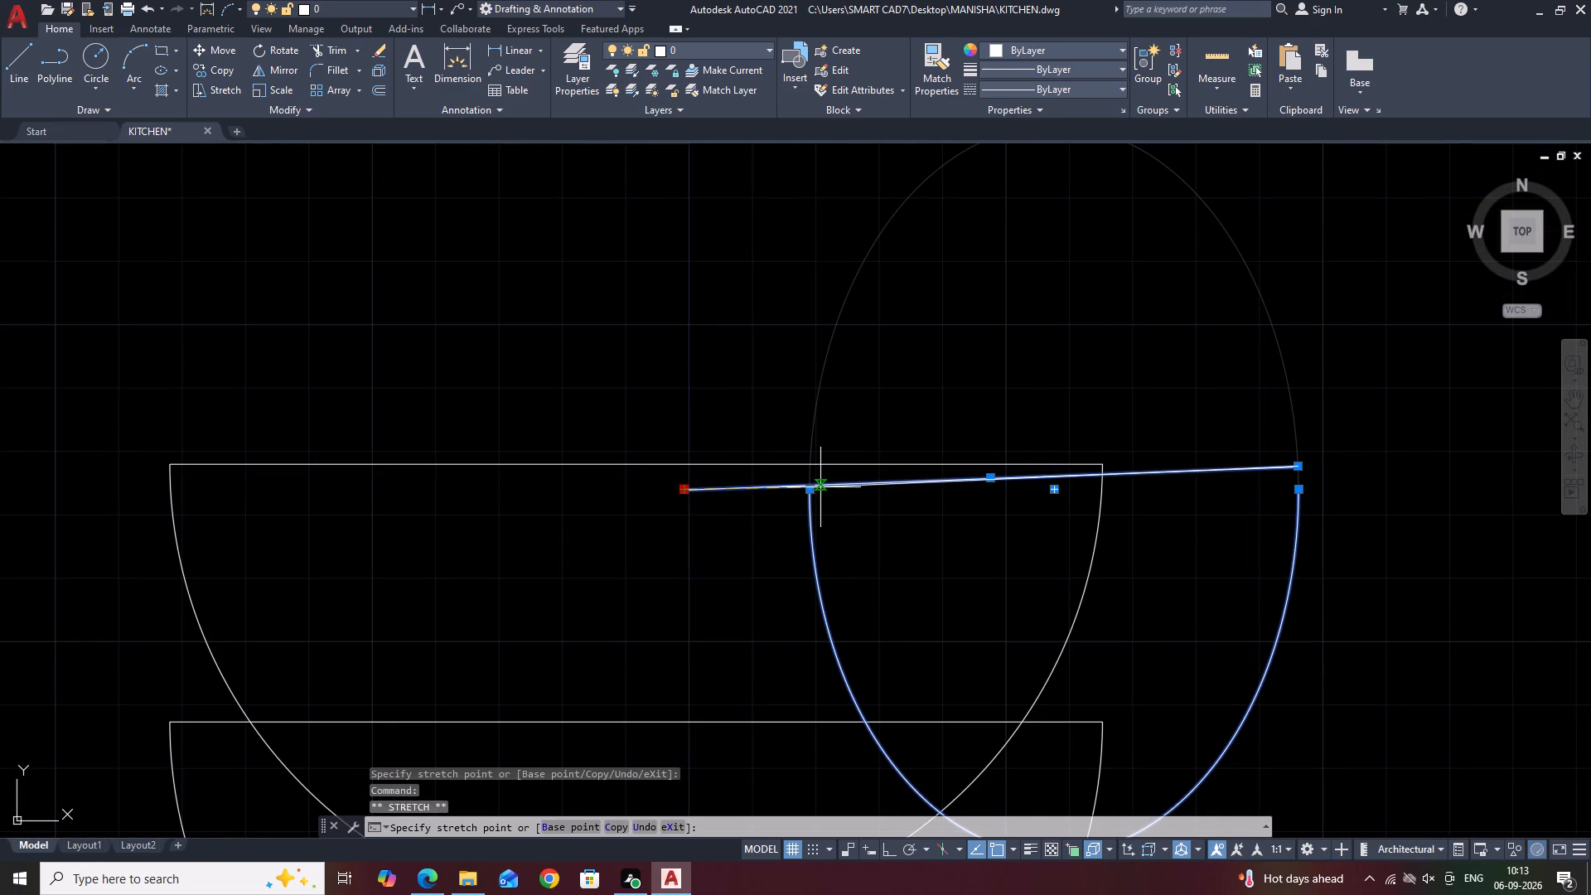
click(810, 487)
key(Escape)
click(1281, 462)
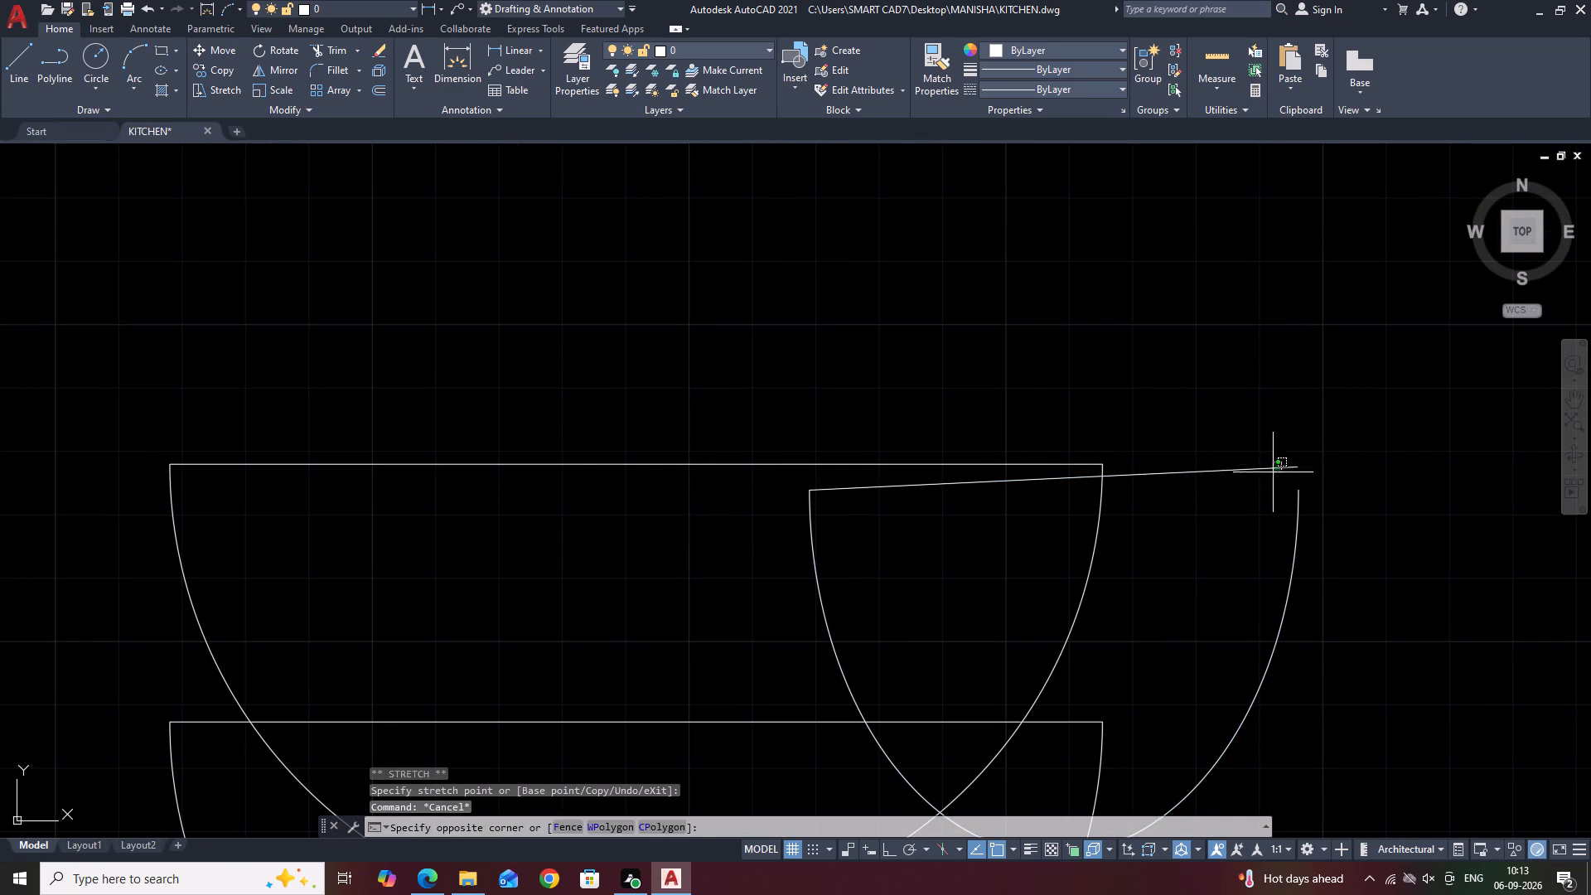
click(1254, 491)
middle_drag(1261, 493, 975, 414)
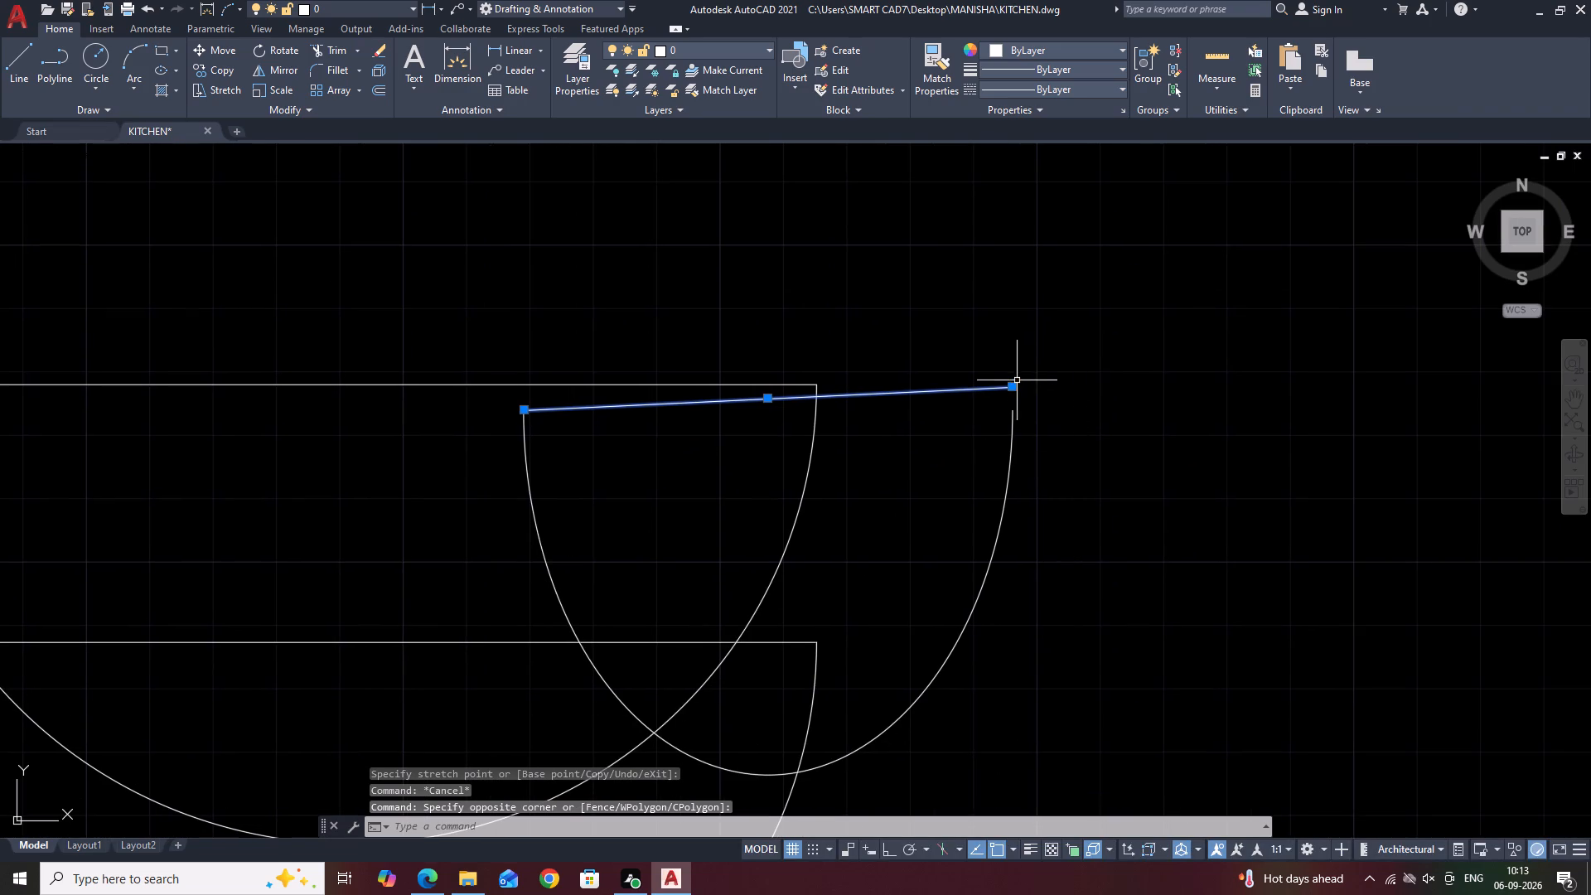
click(1013, 387)
click(1013, 411)
key(Escape)
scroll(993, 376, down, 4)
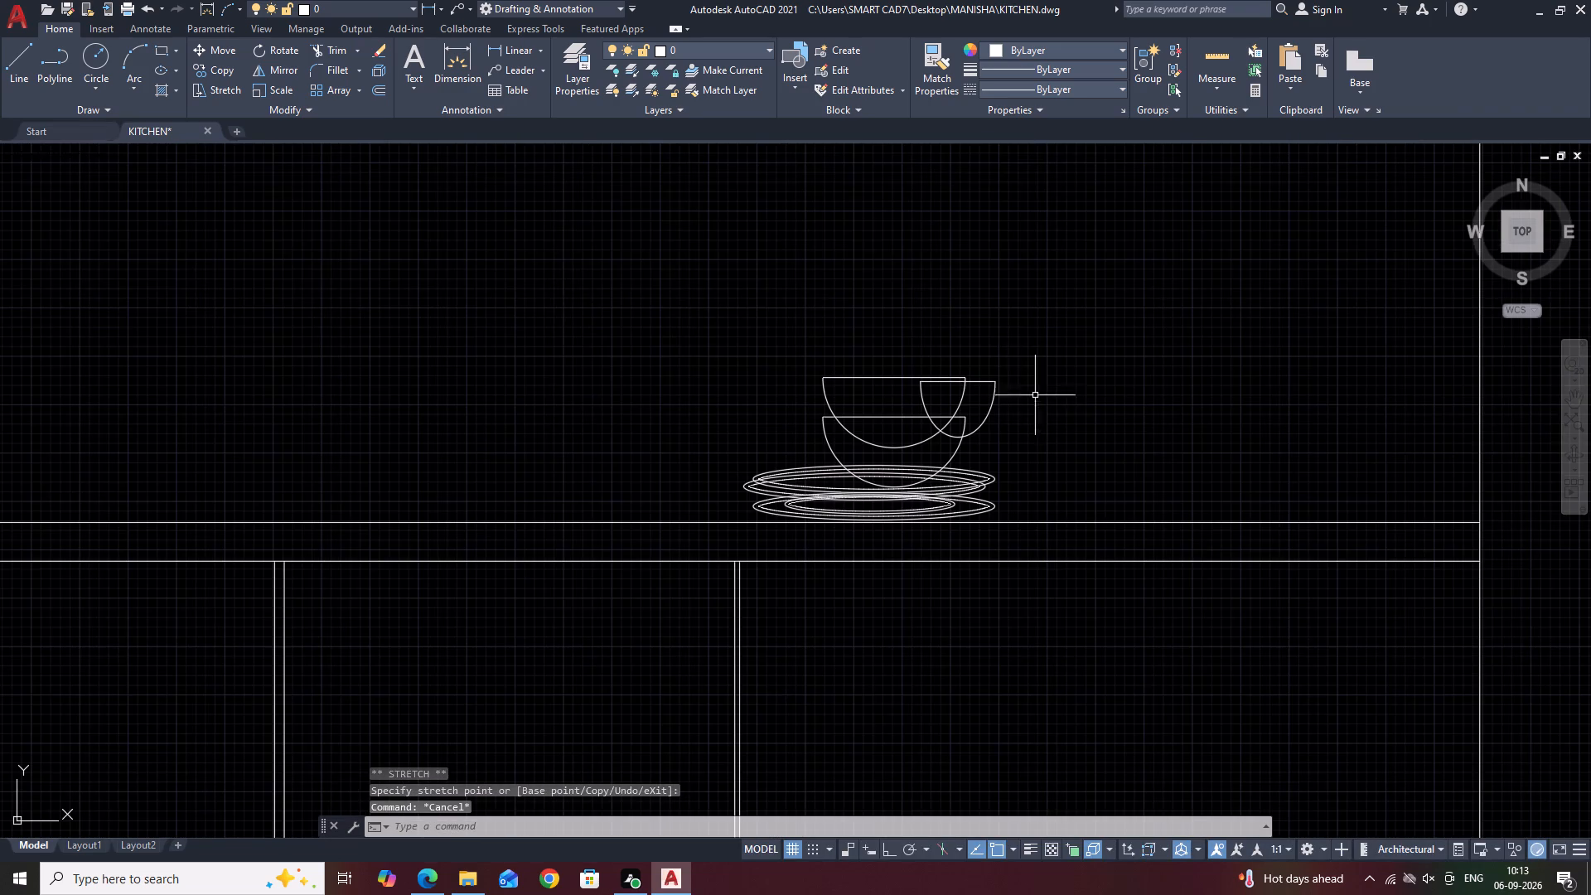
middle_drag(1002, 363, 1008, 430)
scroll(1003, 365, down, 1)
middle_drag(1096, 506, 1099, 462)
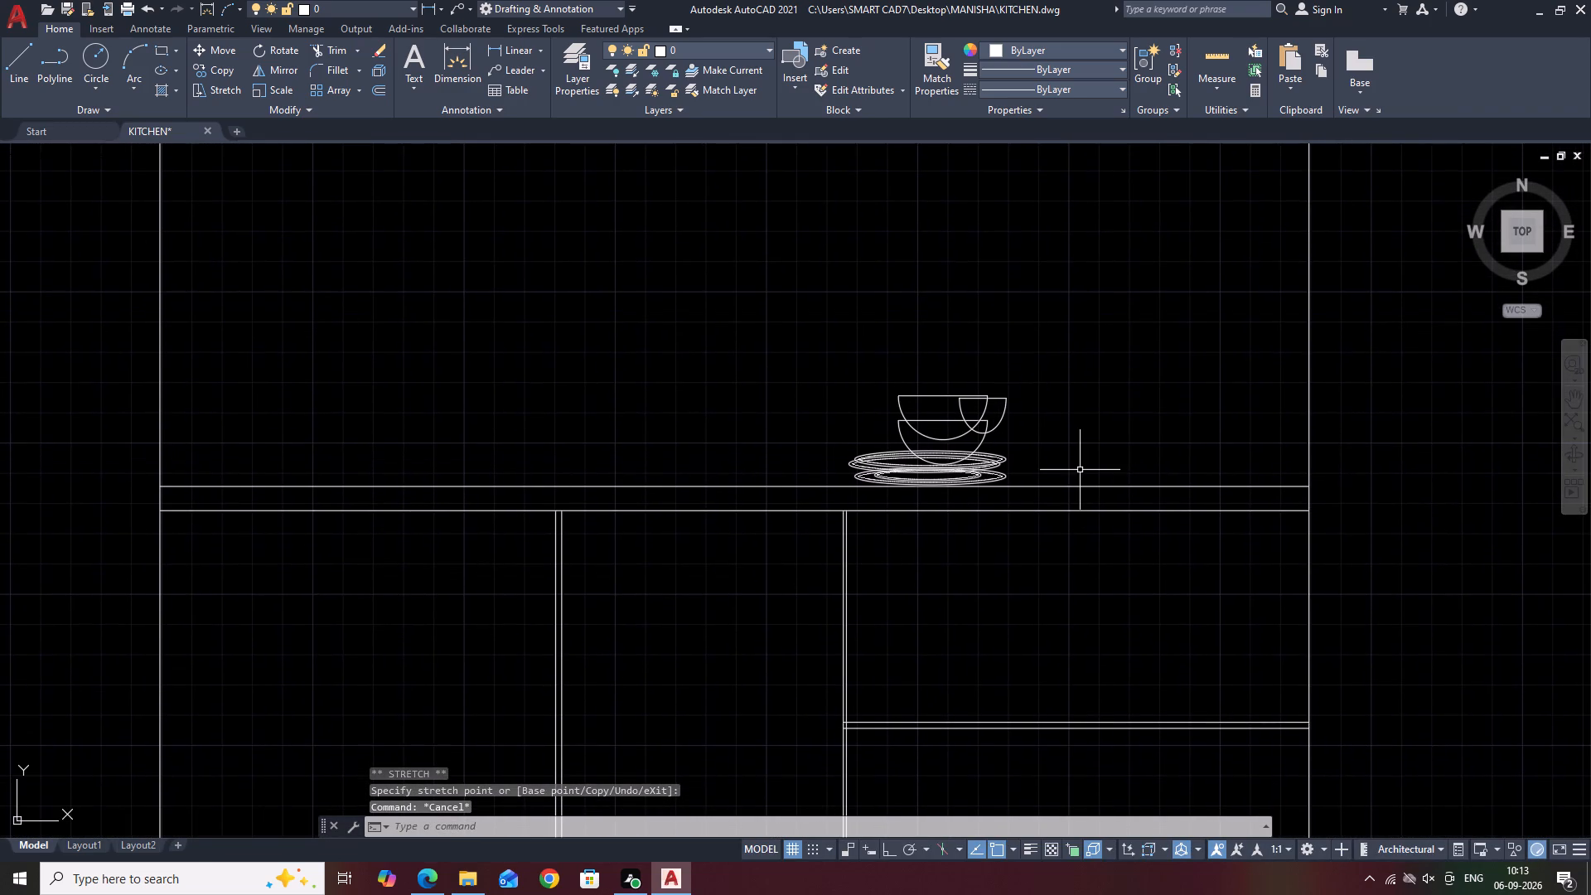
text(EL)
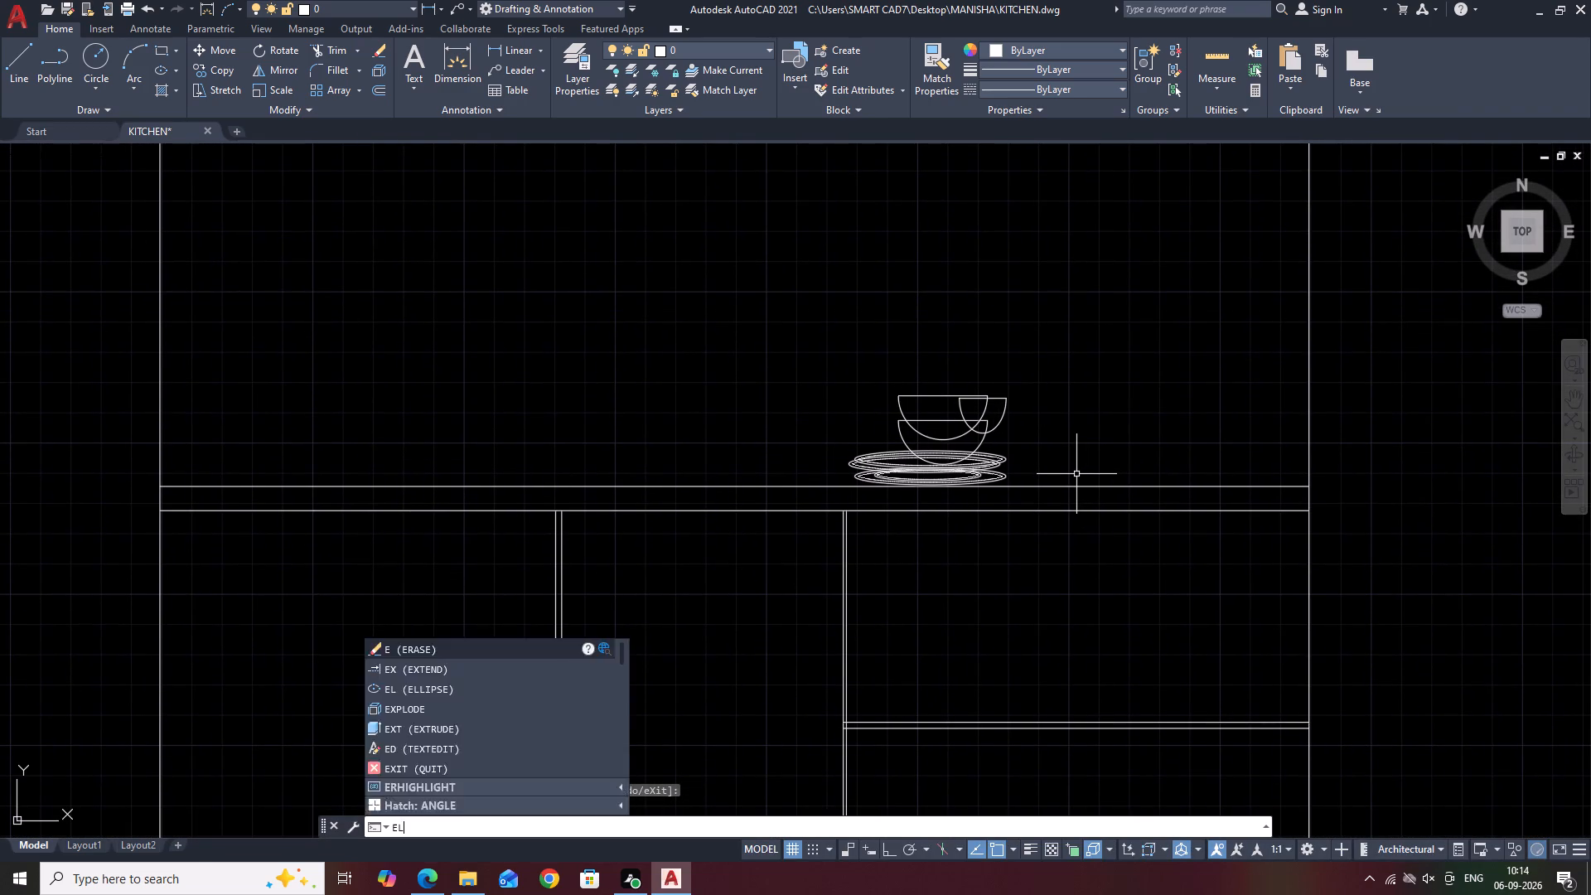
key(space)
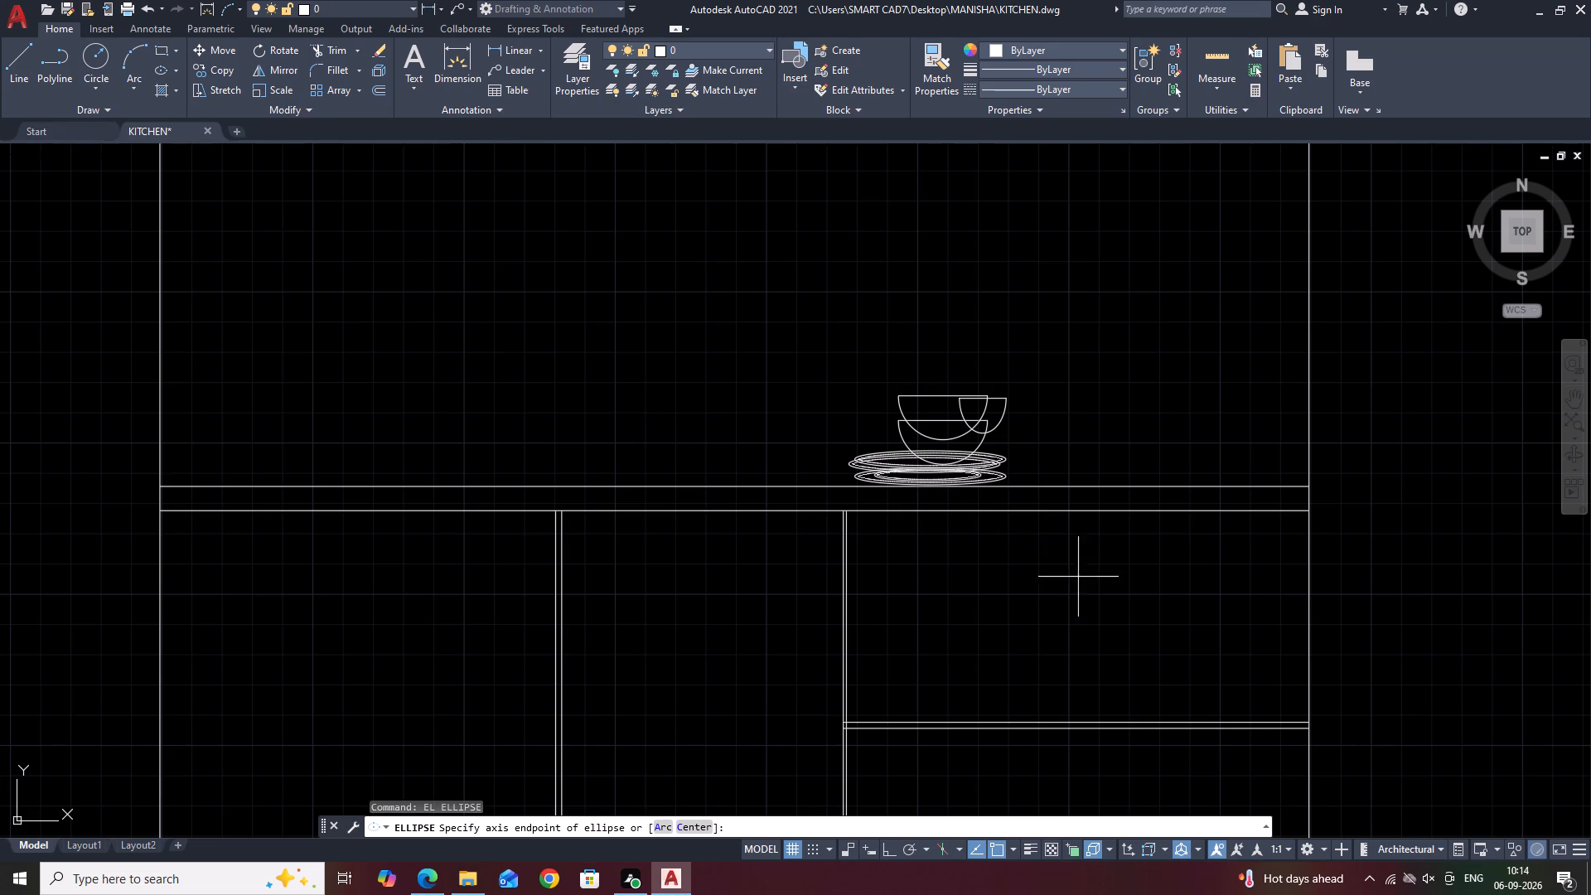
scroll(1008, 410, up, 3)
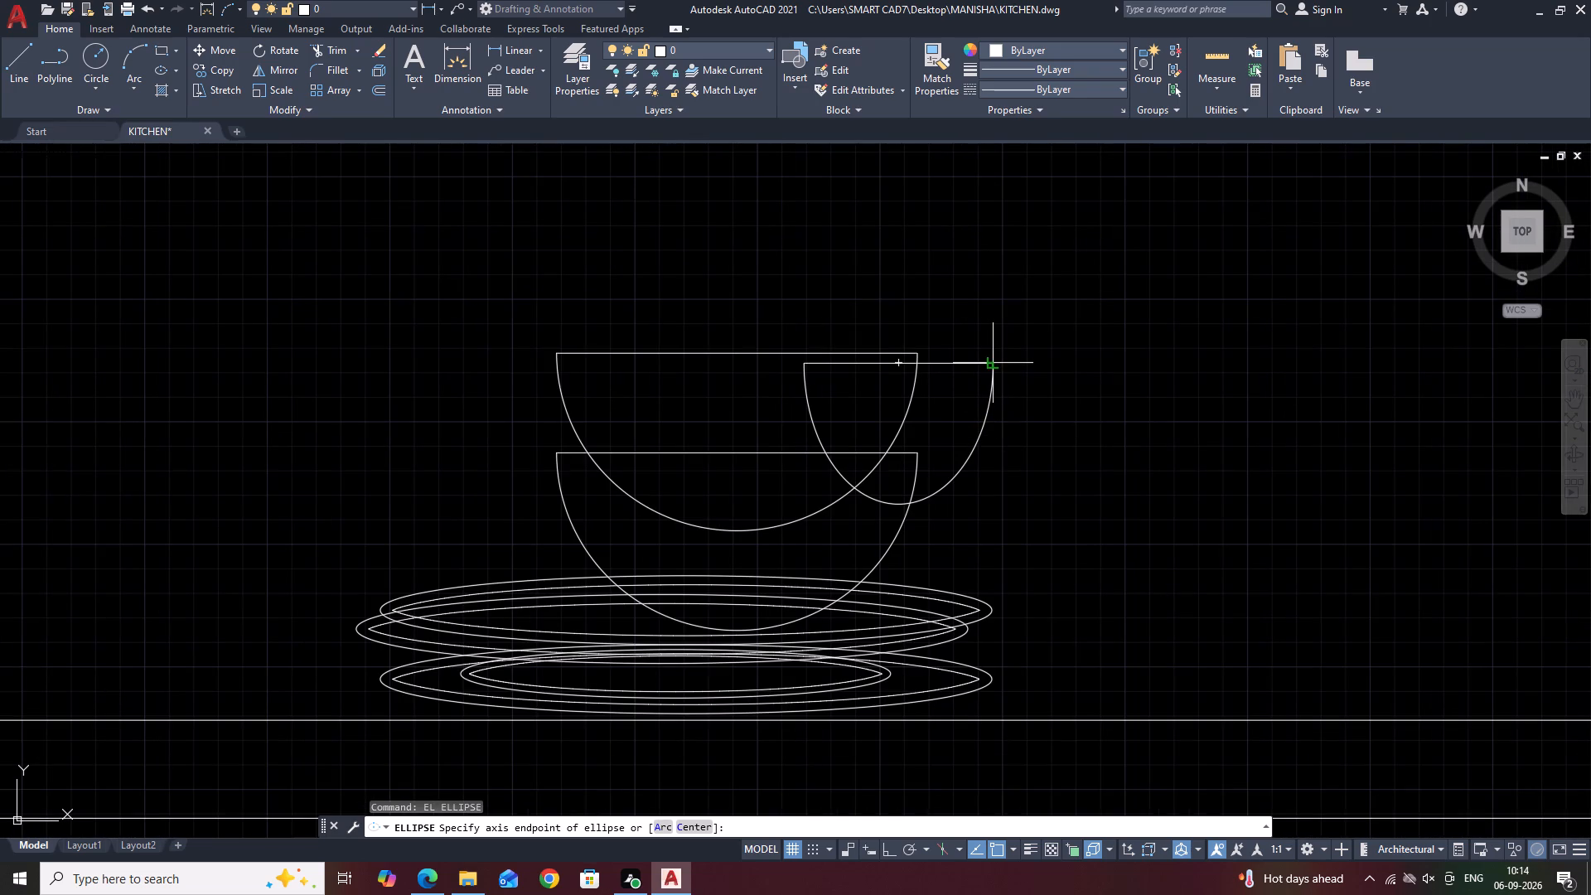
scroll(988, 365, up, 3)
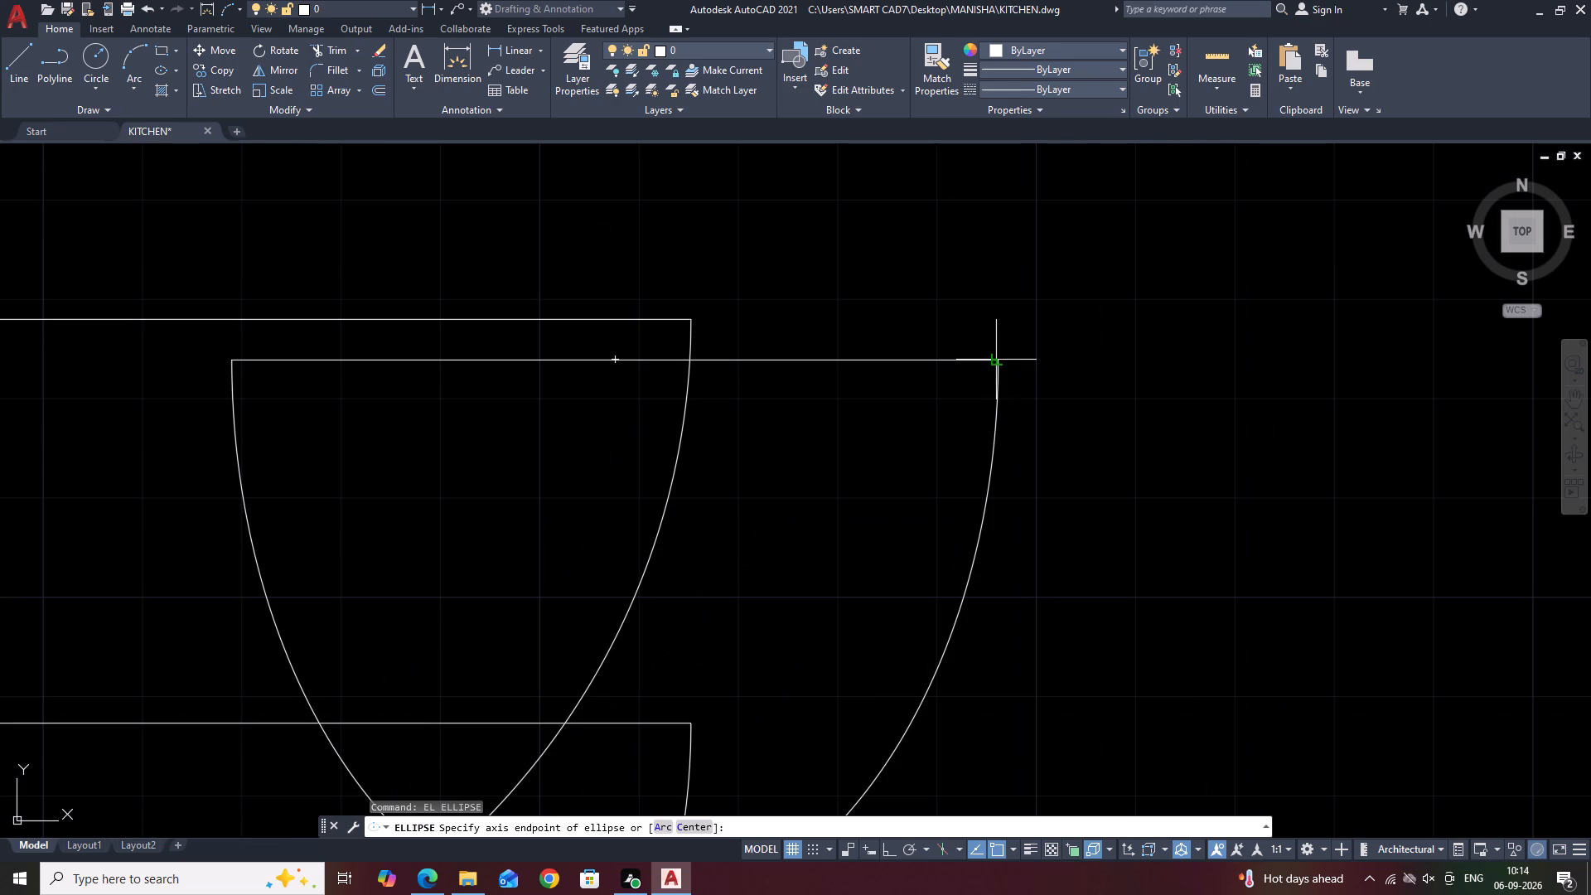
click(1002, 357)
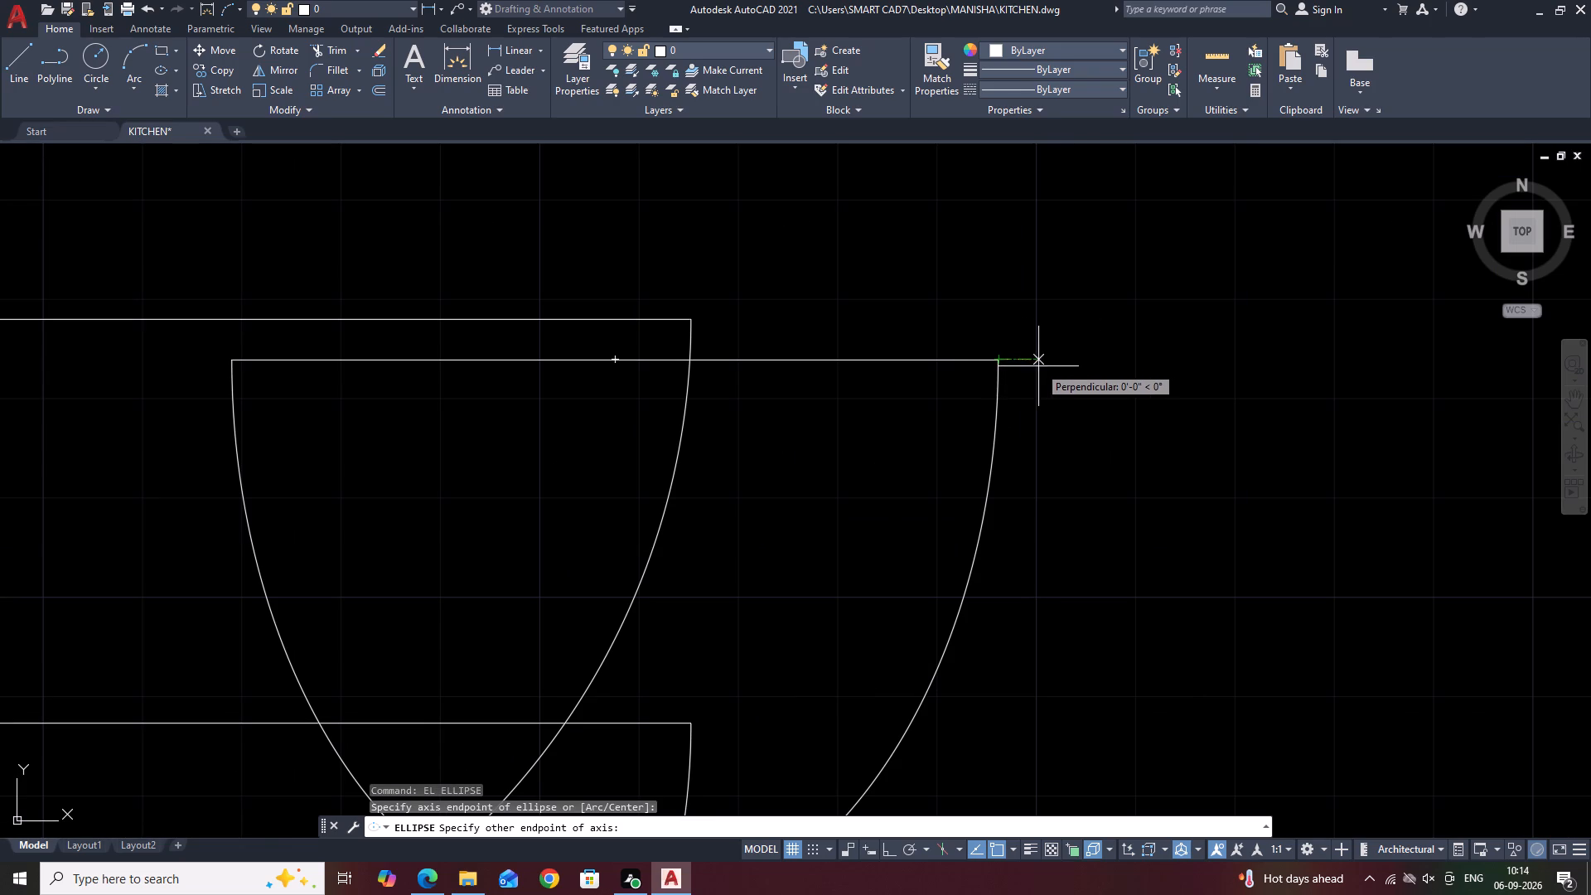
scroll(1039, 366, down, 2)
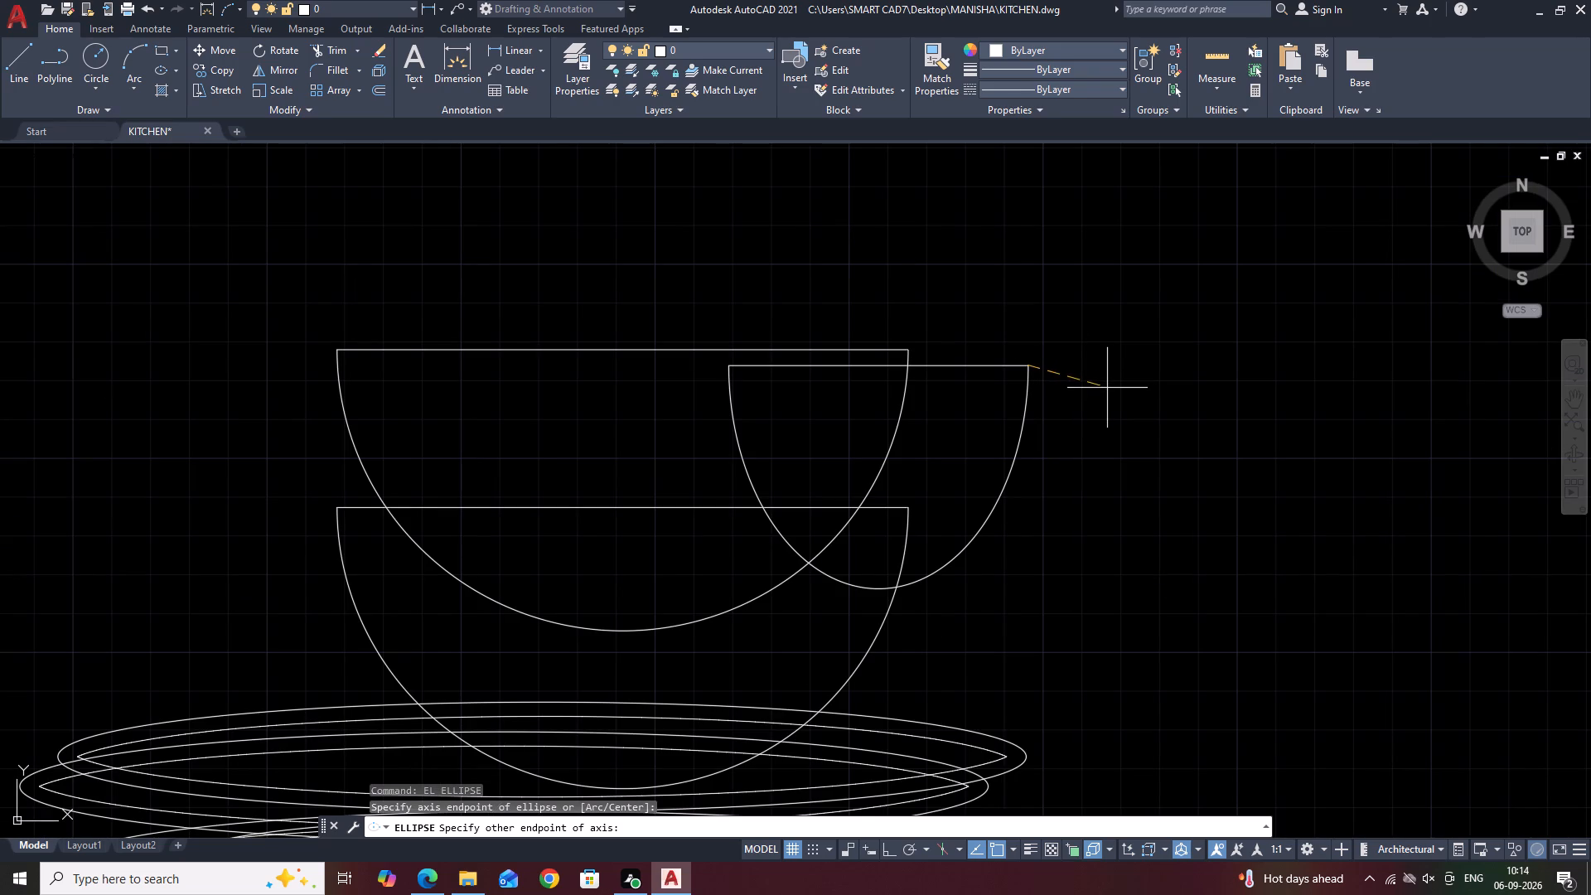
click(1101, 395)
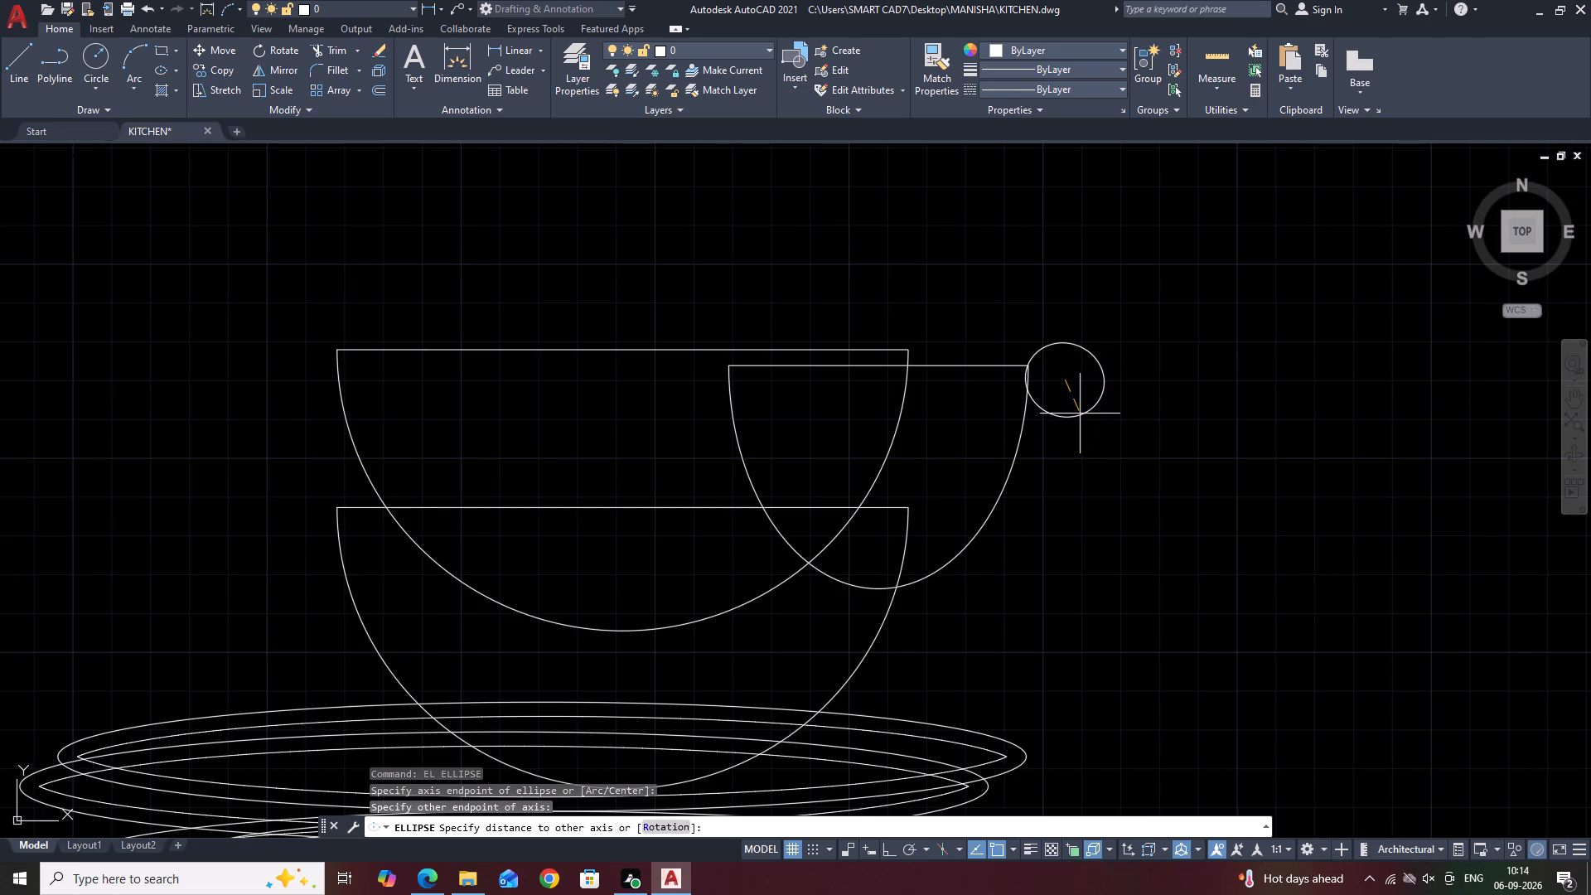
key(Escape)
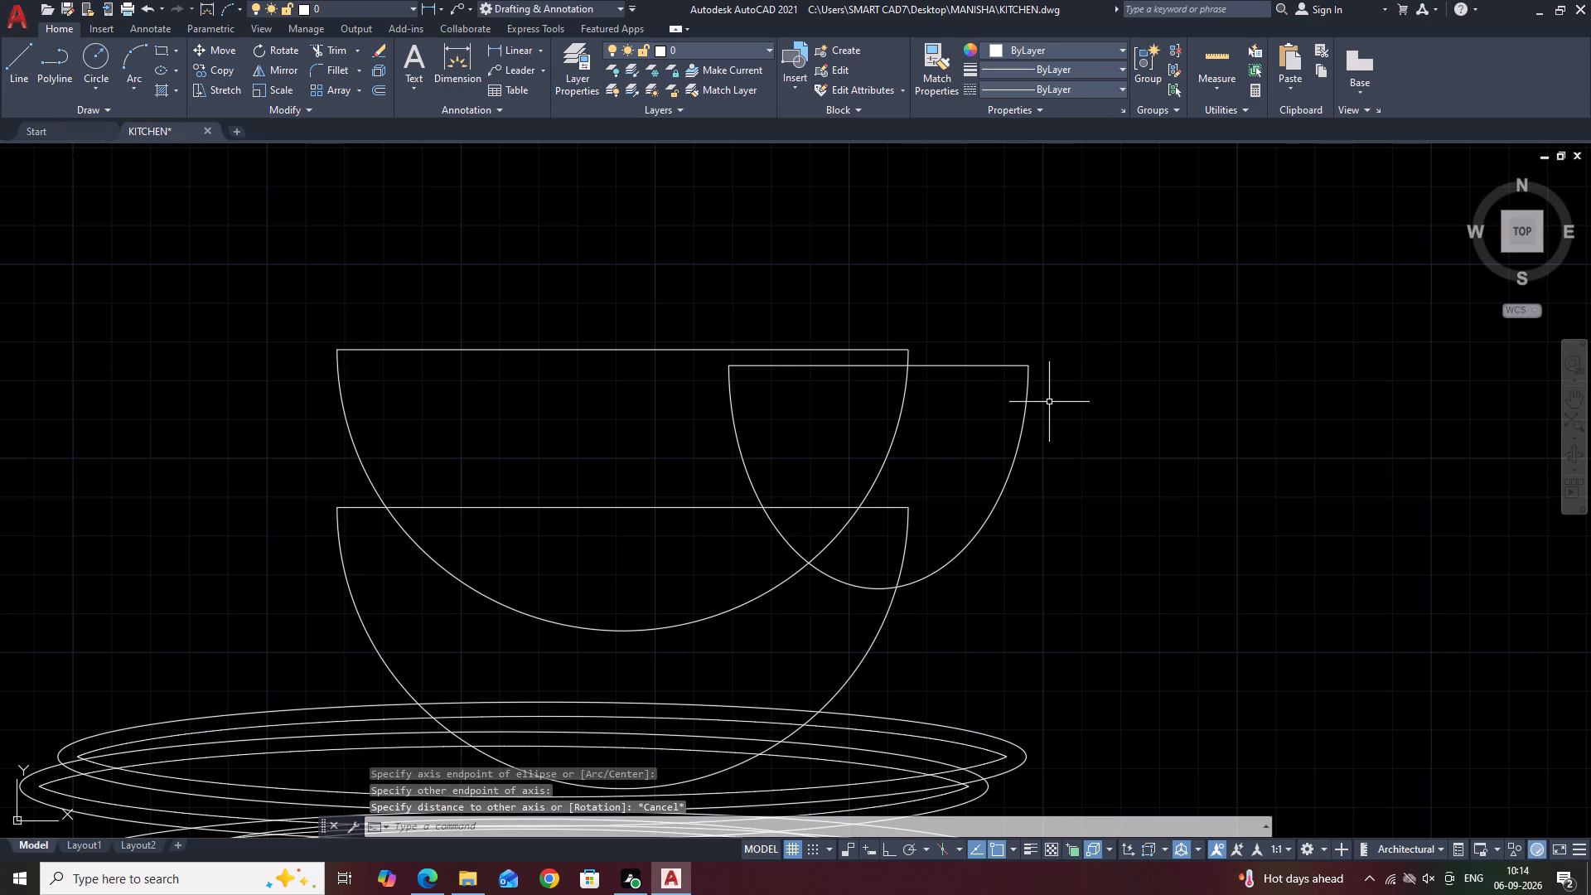
Draw a three-point handle arc from the cup's right rim corner, bulging outward and ending lower on its right side.
text(A)
key(space)
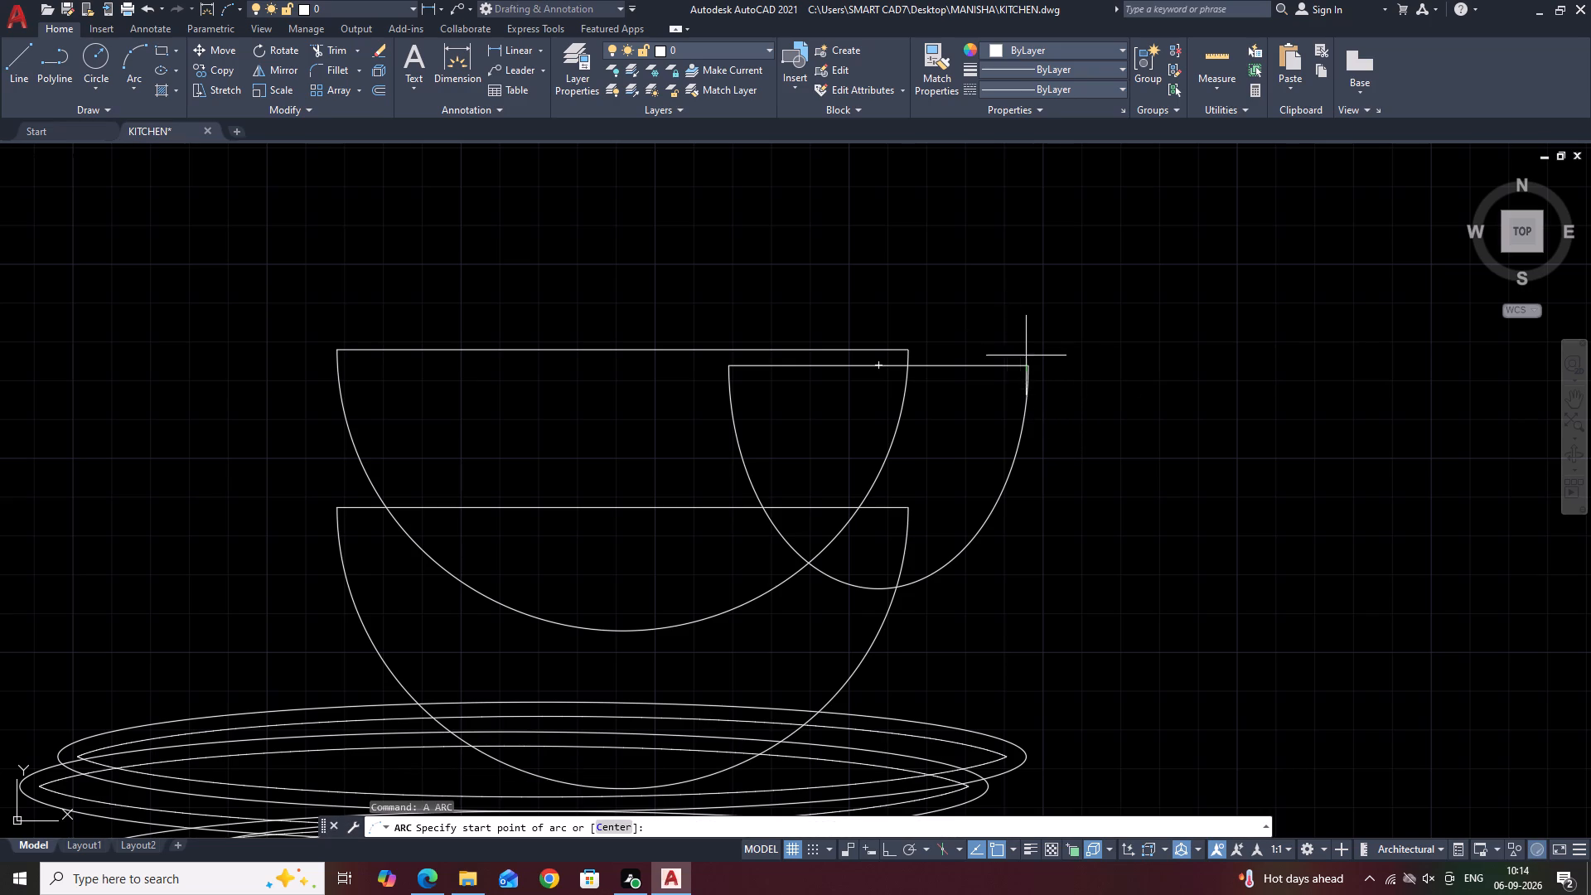
click(1032, 366)
click(1071, 413)
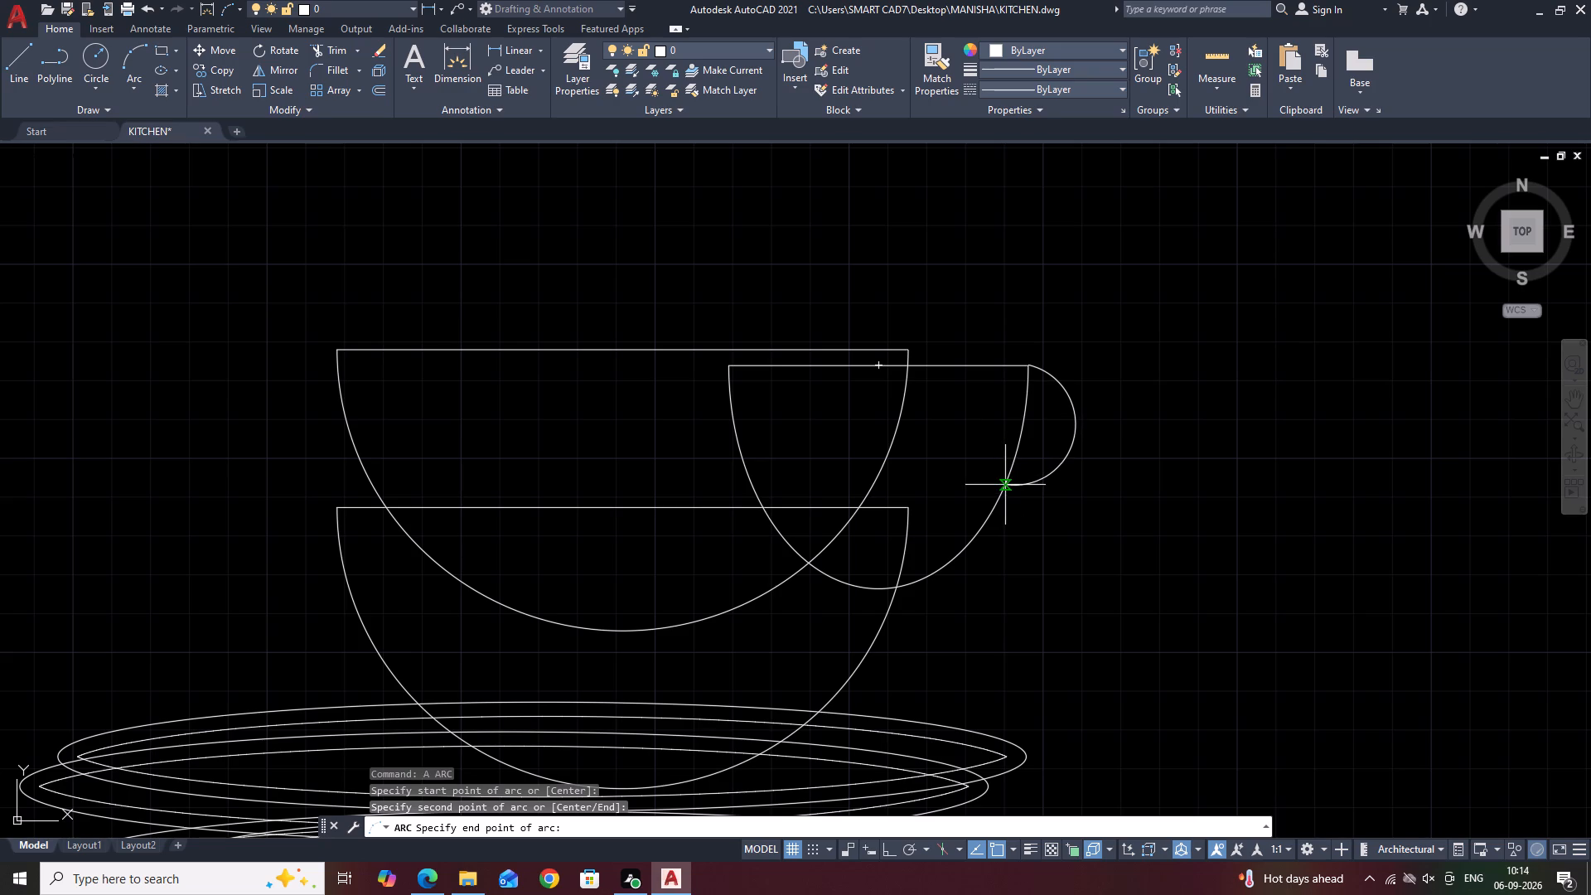
click(1005, 485)
Offset the cup's handle arc inward by 0.25 inch.
click(1108, 394)
click(1070, 426)
middle_drag(979, 382, 976, 408)
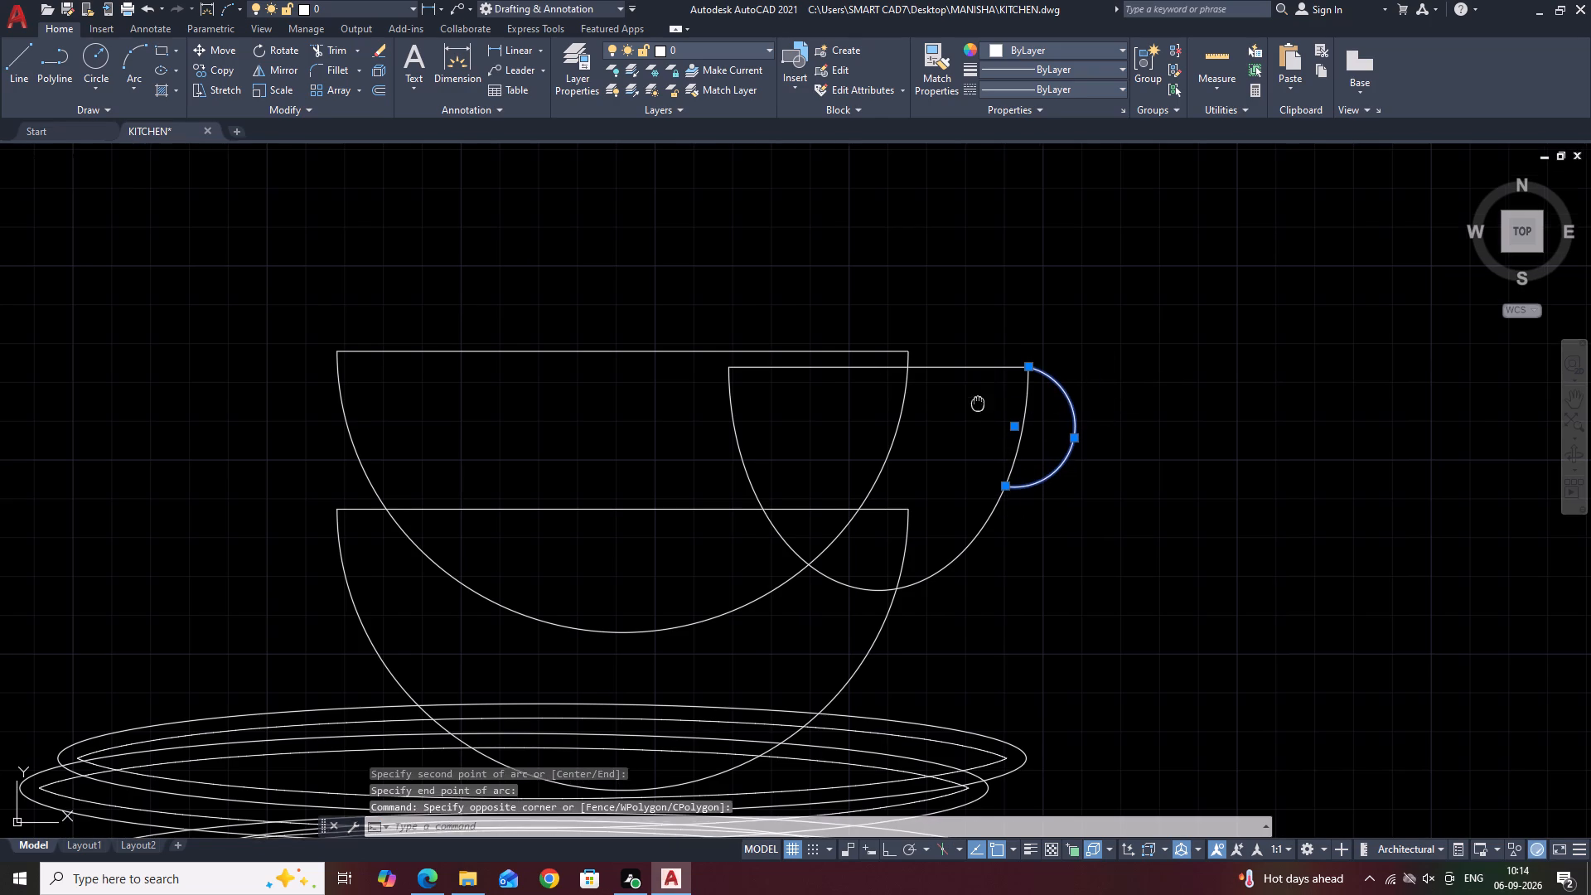
middle_drag(976, 408, 971, 418)
text(O 0.)
text(25)
key(space)
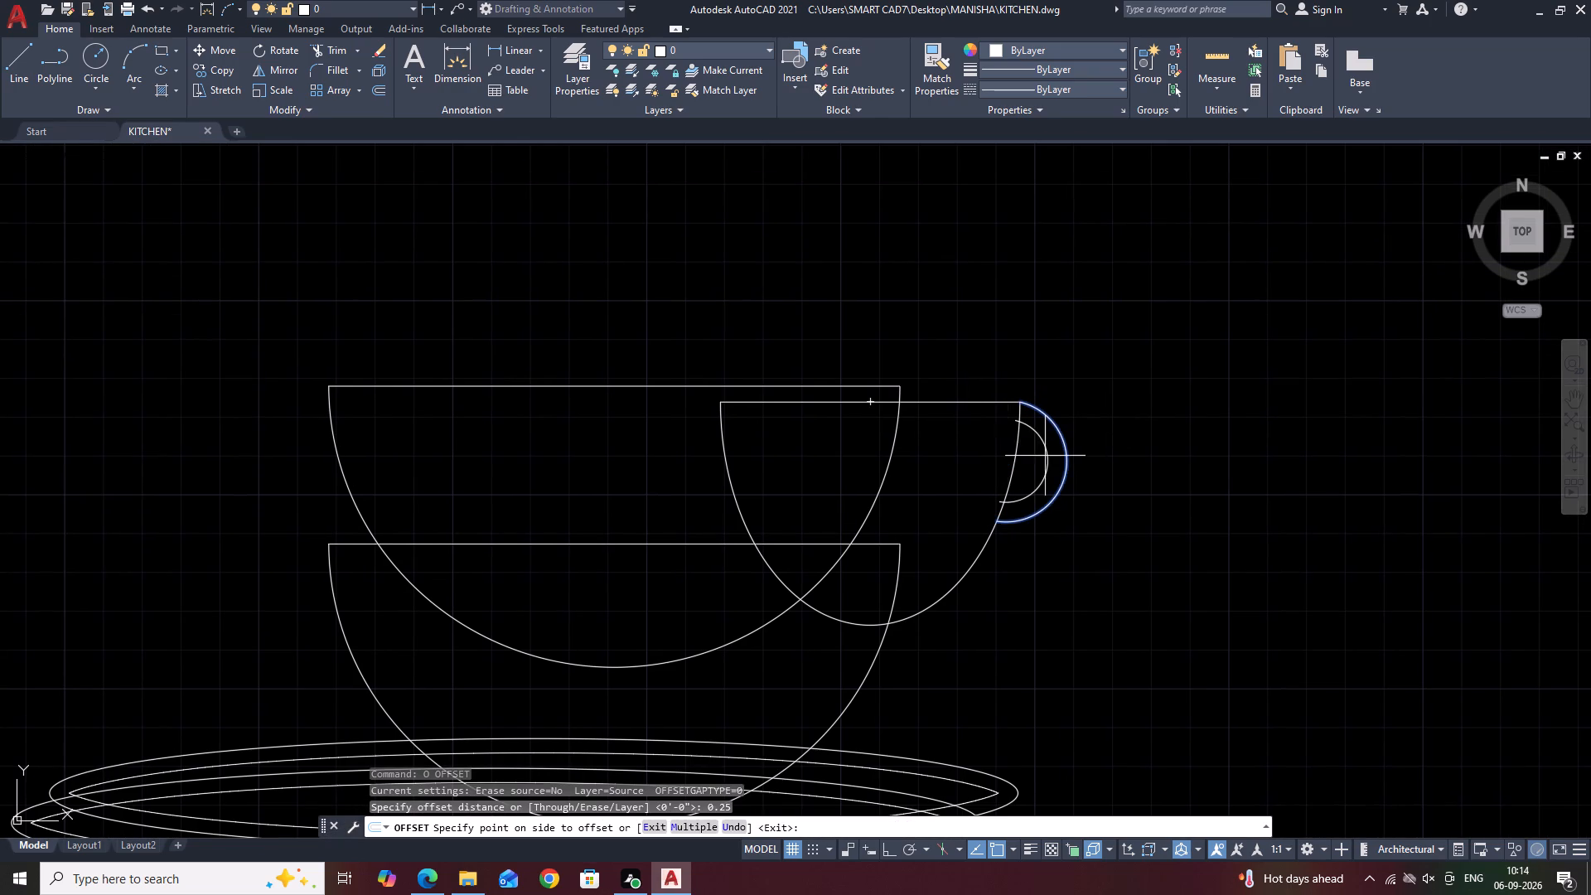
scroll(1045, 457, up, 2)
click(1060, 430)
key(Escape)
Trim both ends of the inner handle arc where they extend inside the cup's body.
text(TR)
key(space)
scroll(1008, 396, up, 2)
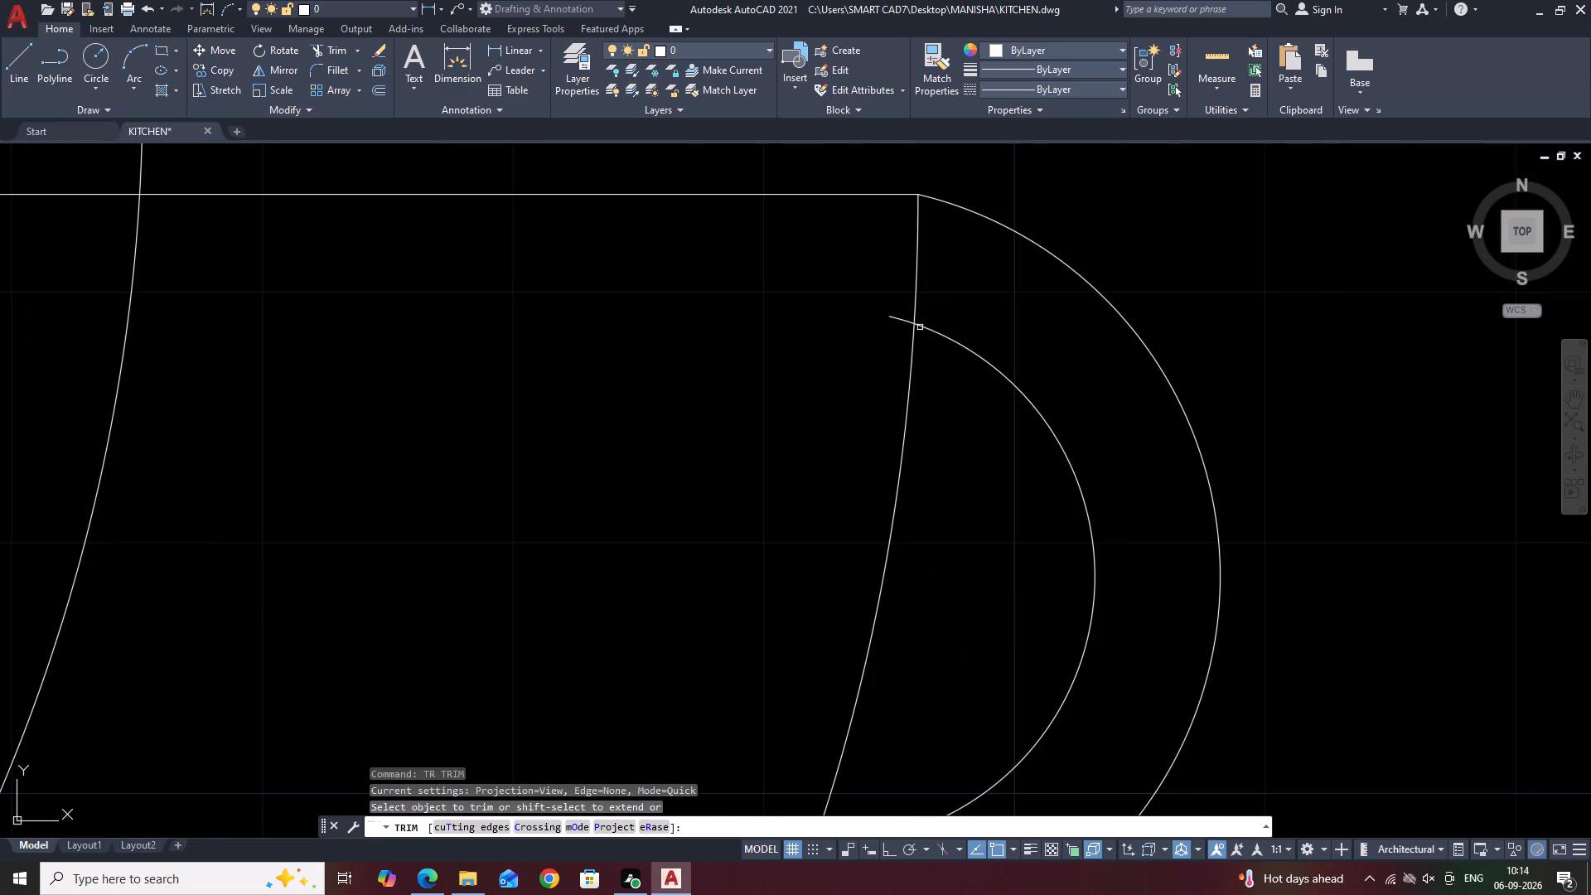
click(911, 322)
scroll(888, 356, down, 2)
scroll(861, 456, down, 1)
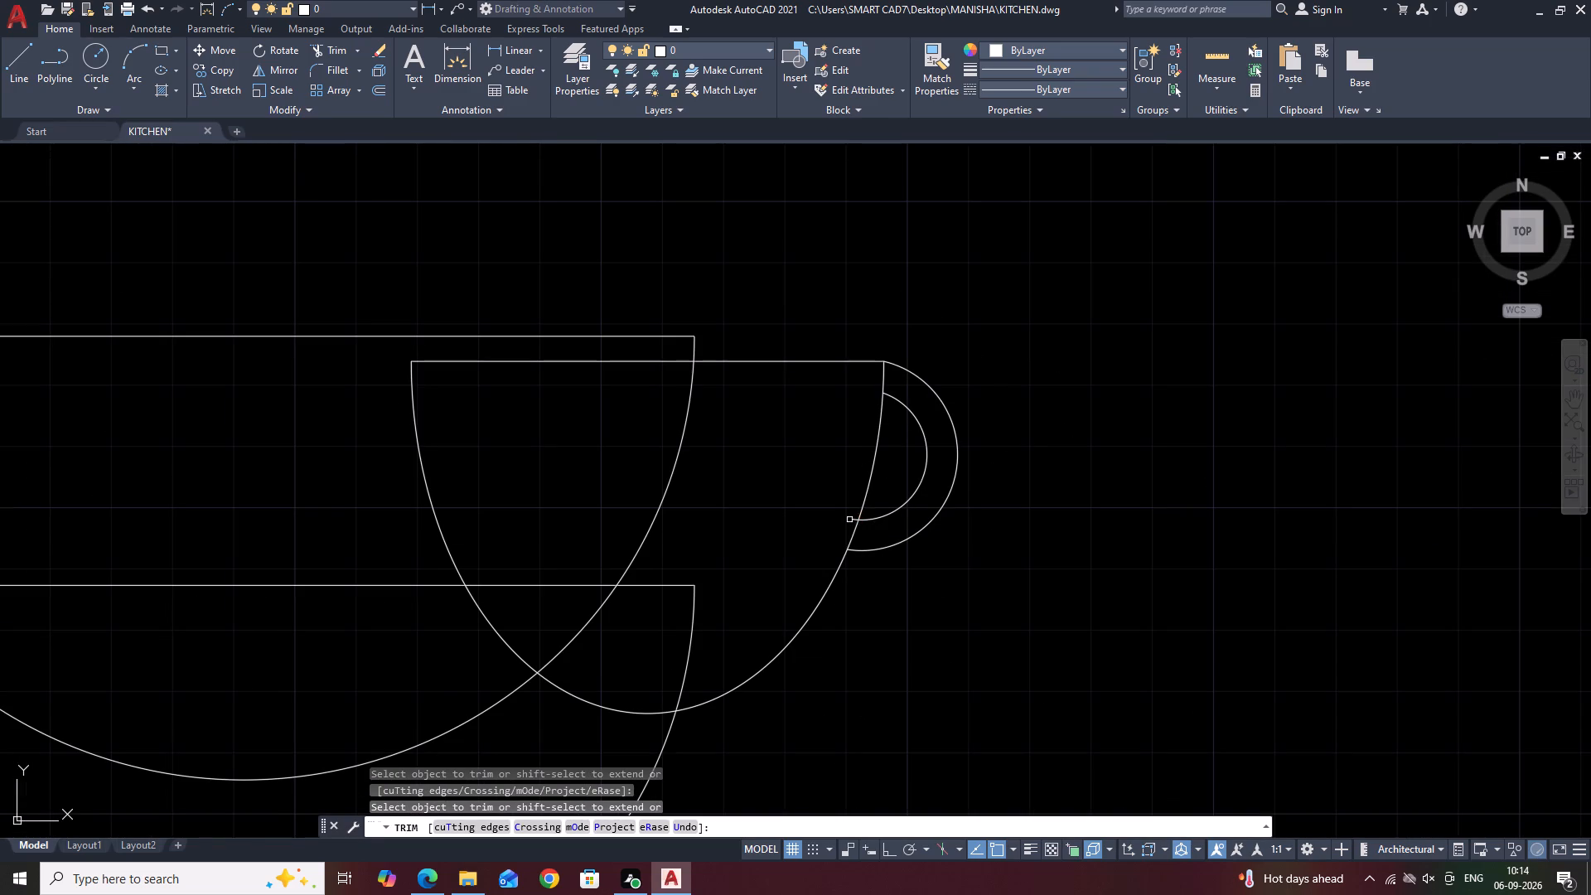
click(853, 518)
key(Escape)
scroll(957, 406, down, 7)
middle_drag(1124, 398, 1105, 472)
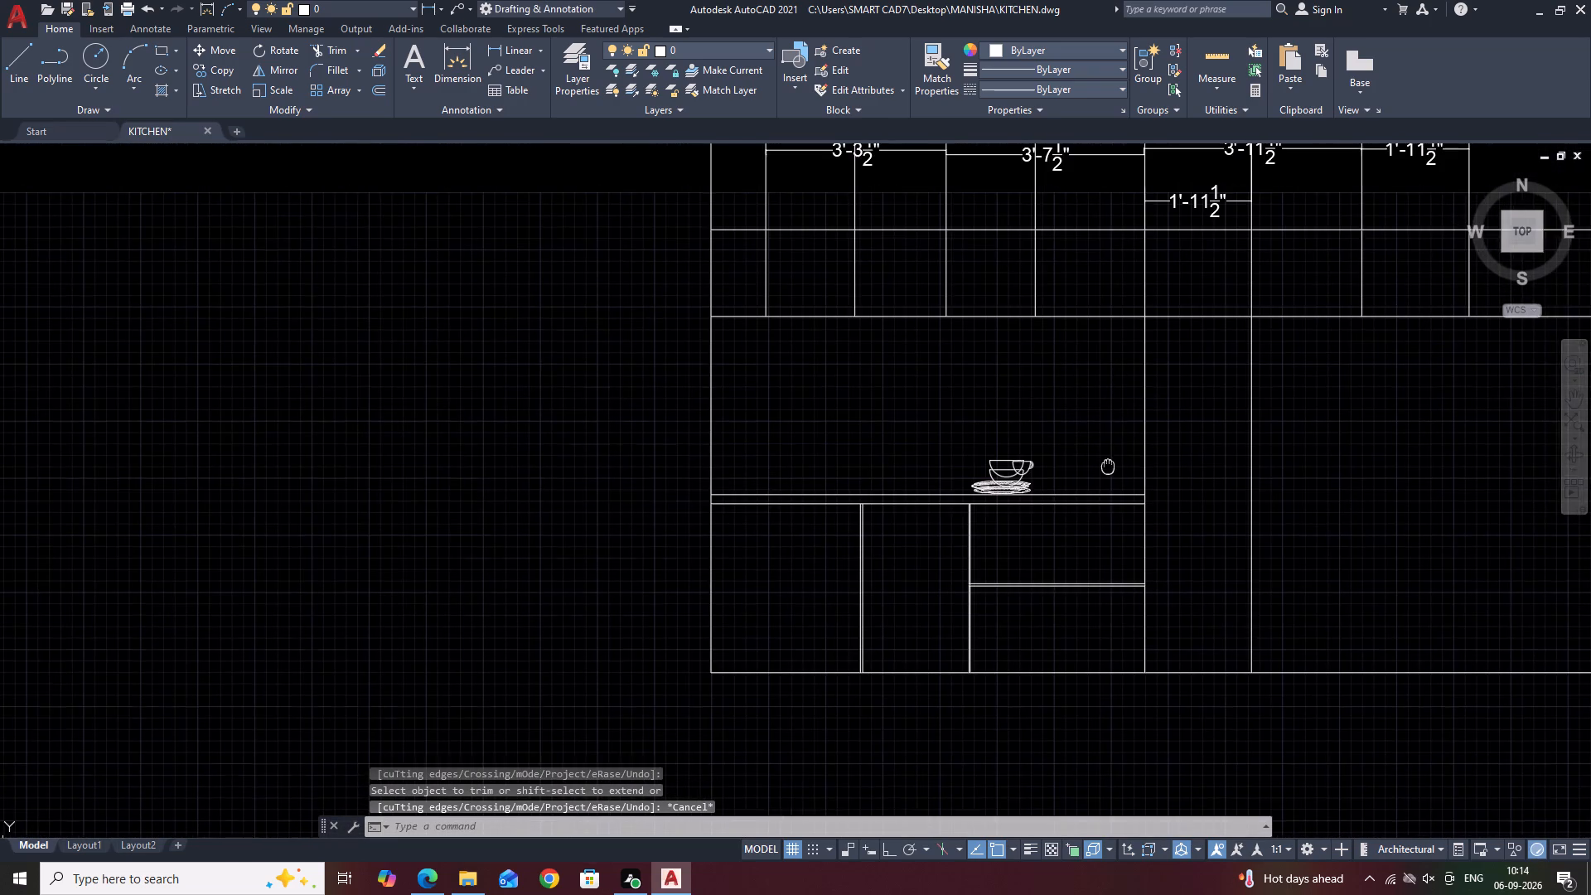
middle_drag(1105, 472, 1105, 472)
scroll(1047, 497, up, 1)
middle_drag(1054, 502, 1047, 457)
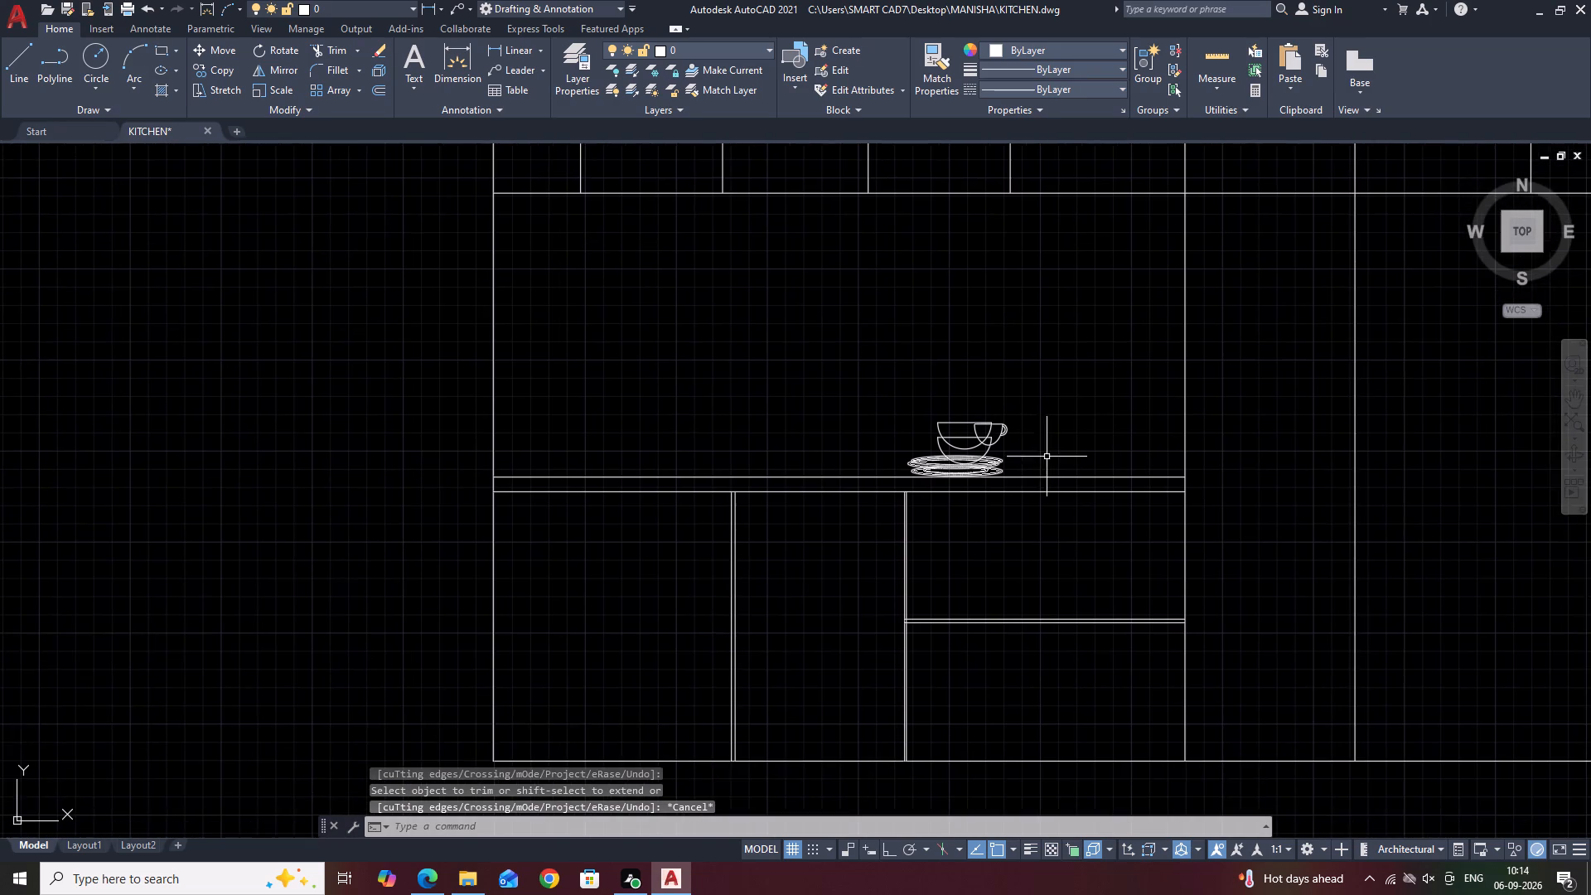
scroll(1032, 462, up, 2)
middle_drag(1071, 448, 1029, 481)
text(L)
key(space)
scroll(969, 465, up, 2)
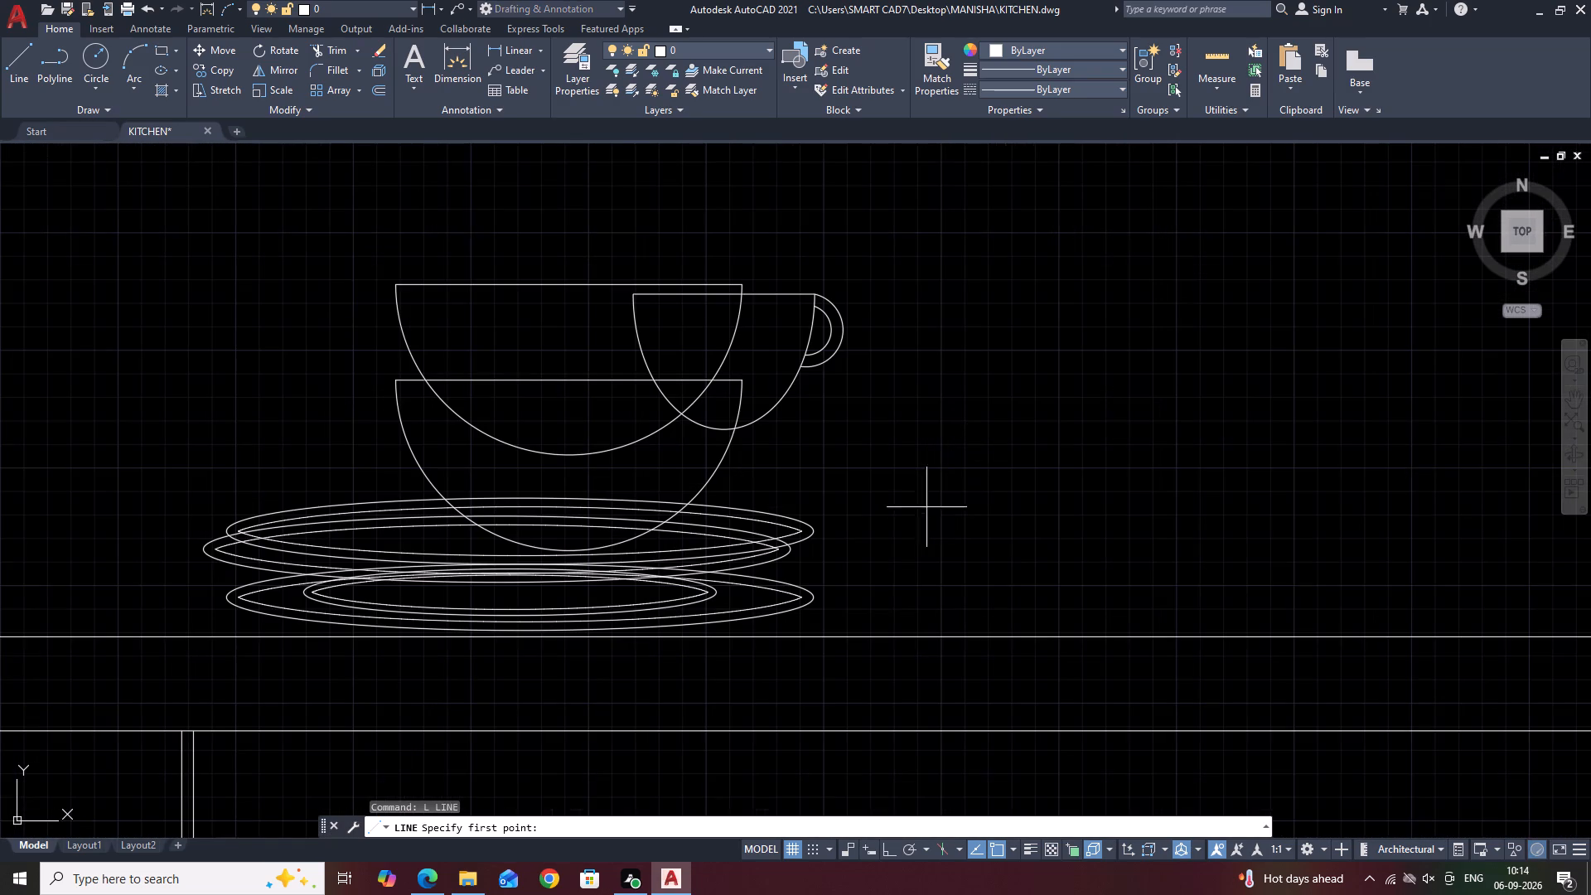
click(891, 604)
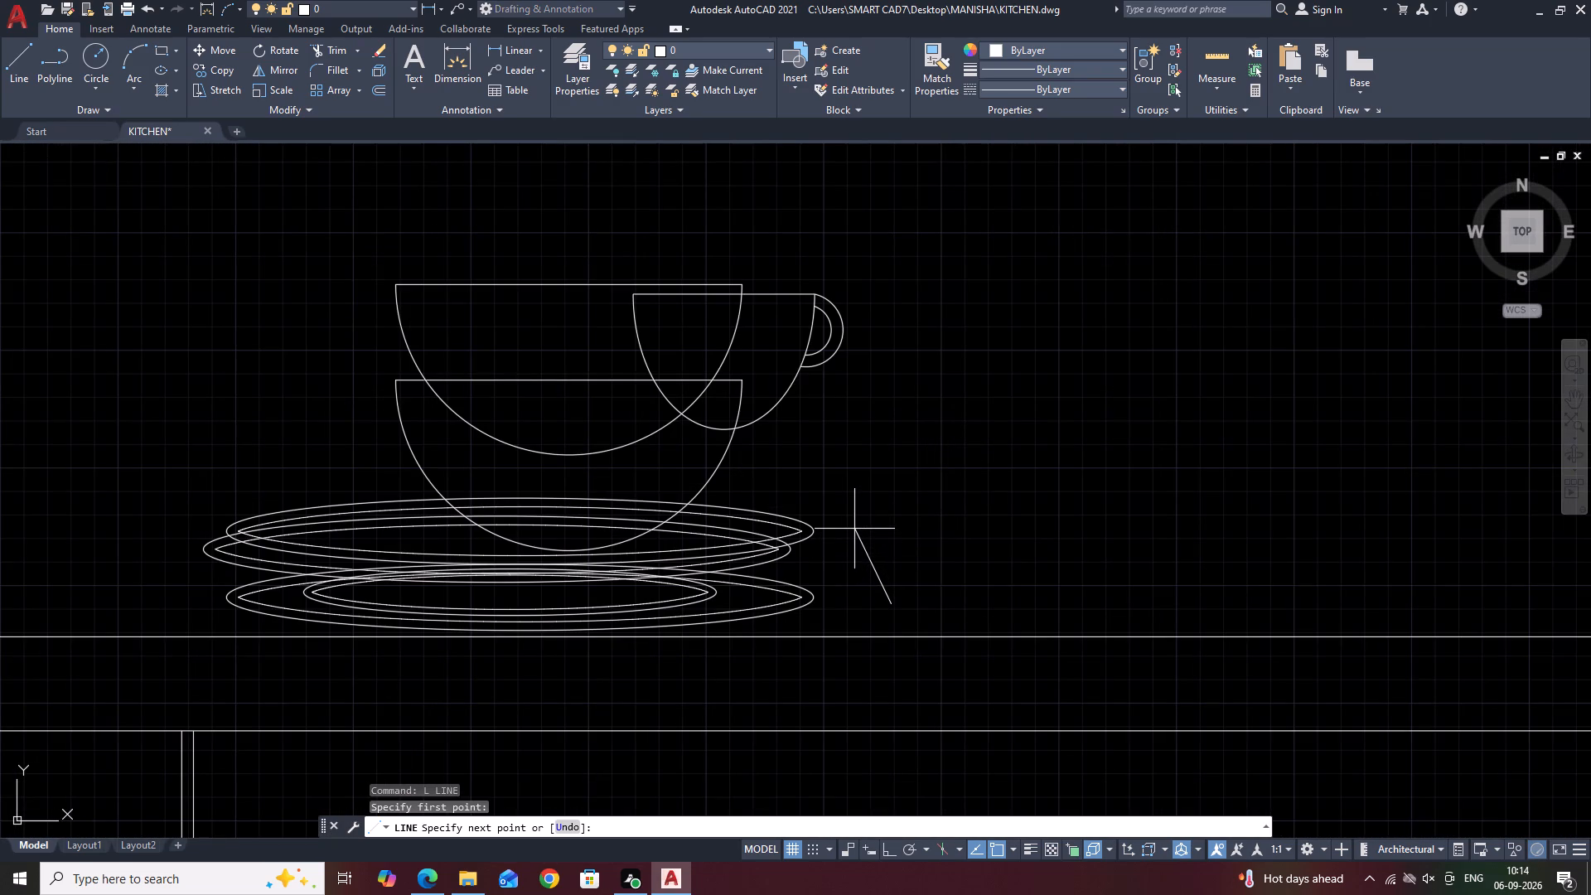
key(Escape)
Draw a three-point arc just right of the plates as the left side of a small cup.
text(A)
key(space)
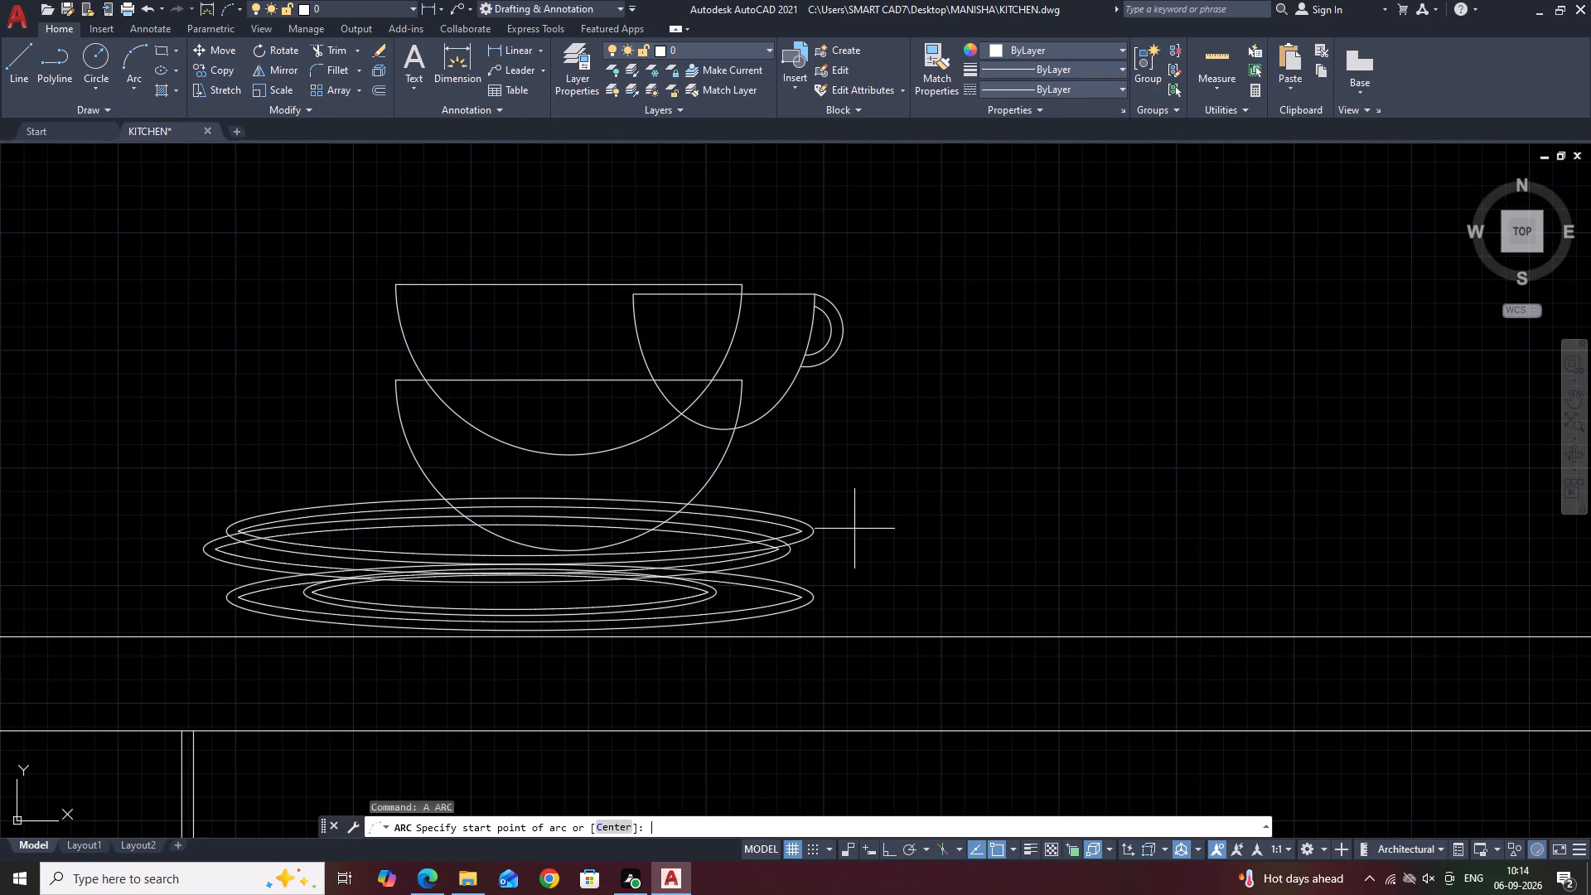
click(873, 585)
click(851, 513)
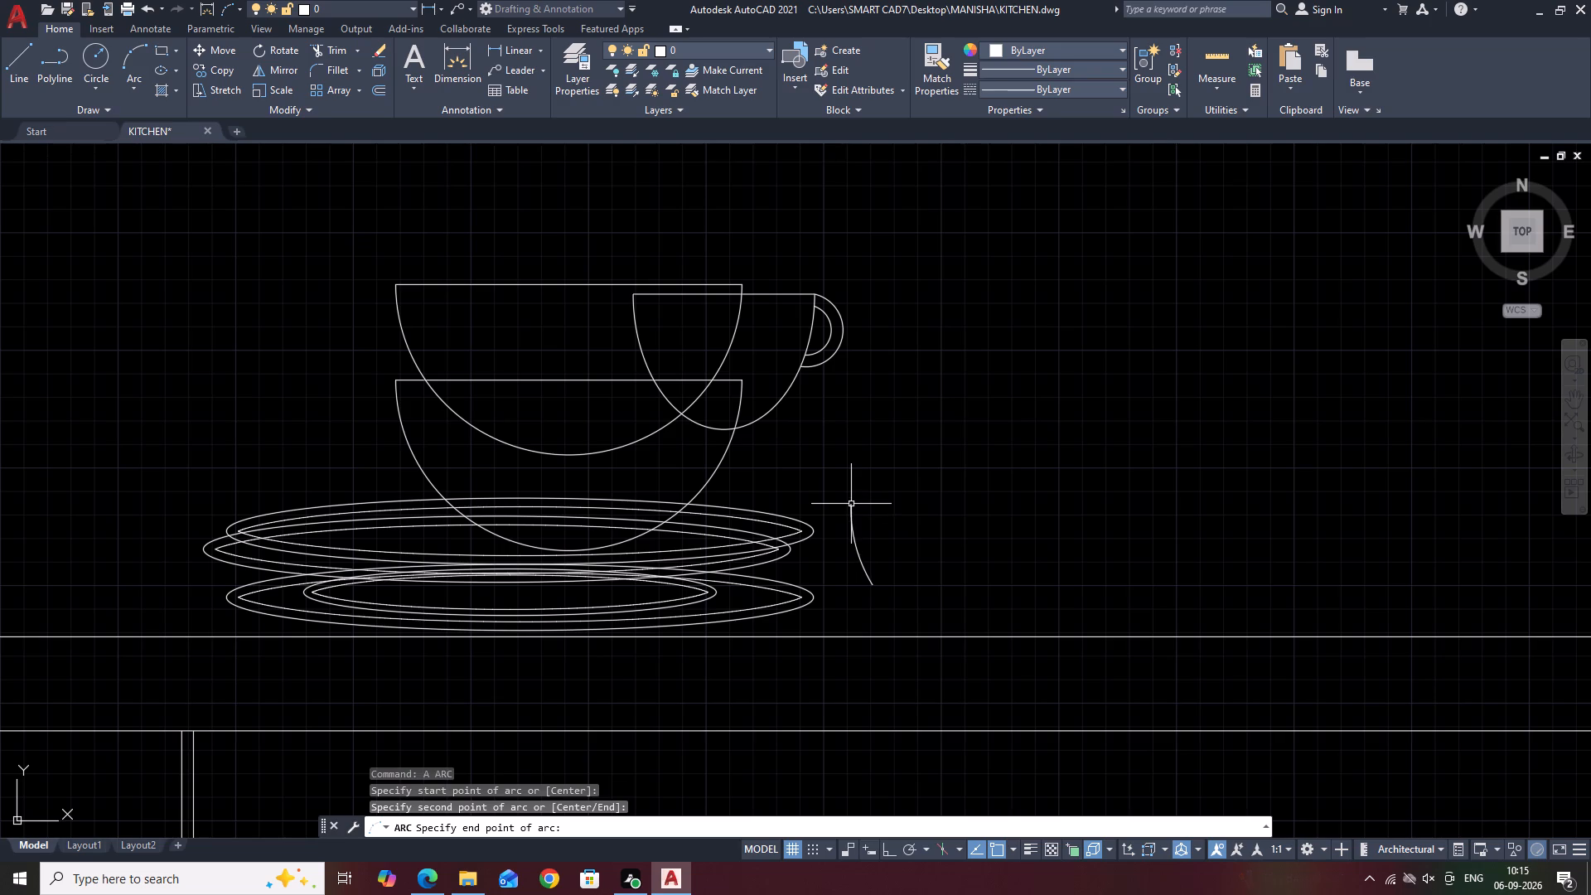
click(851, 504)
key(space)
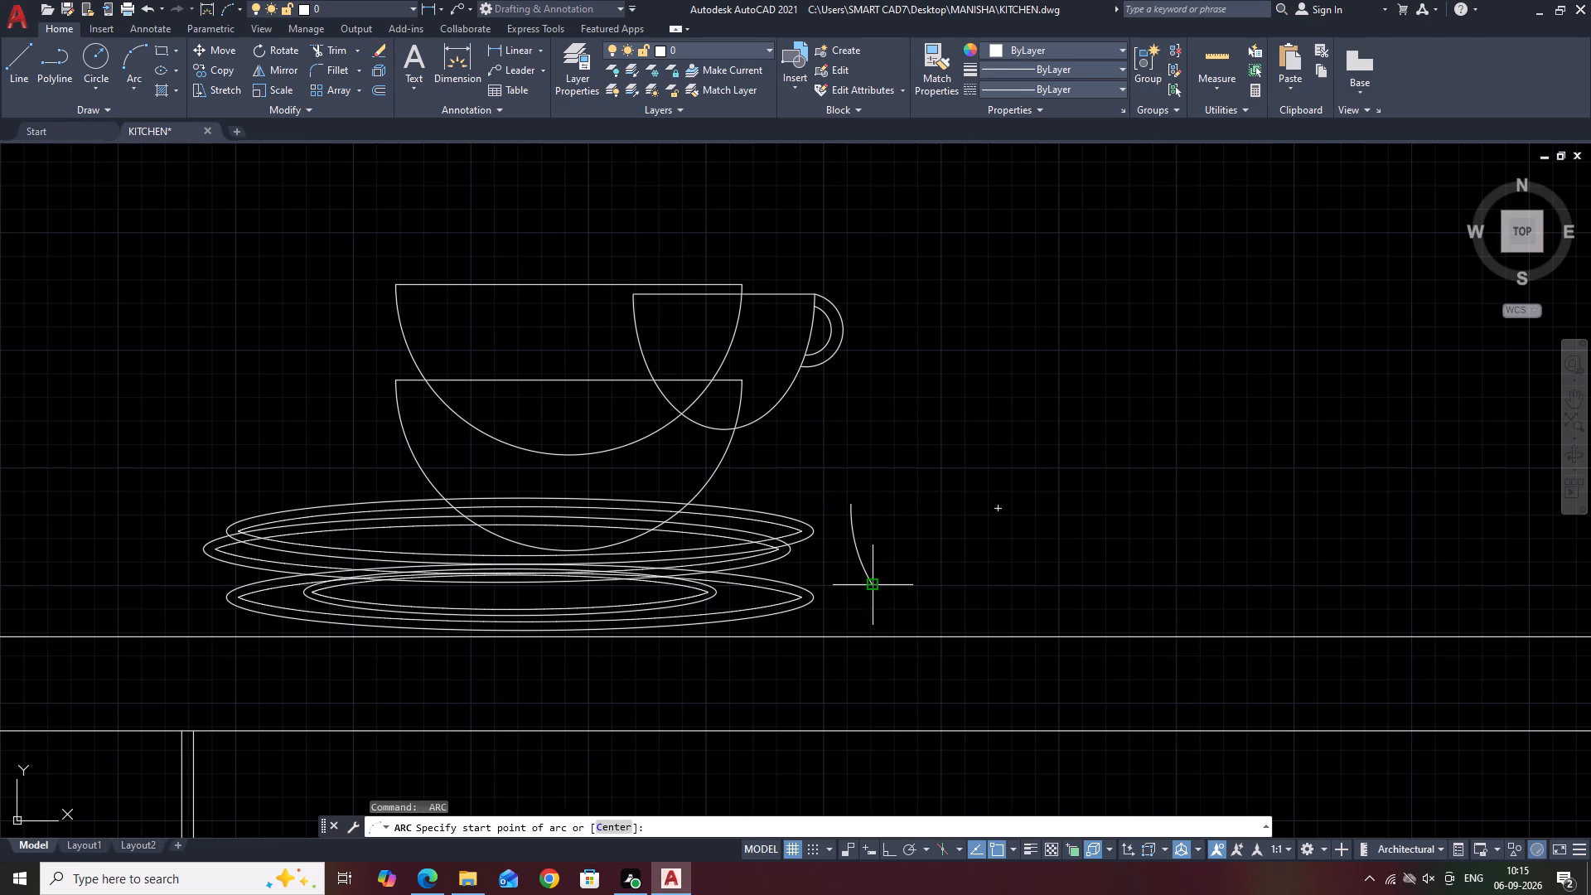
key(Escape)
Draw a horizontal base line about 1 inch long from the lower end of the small cup's side arc.
text(L)
key(space)
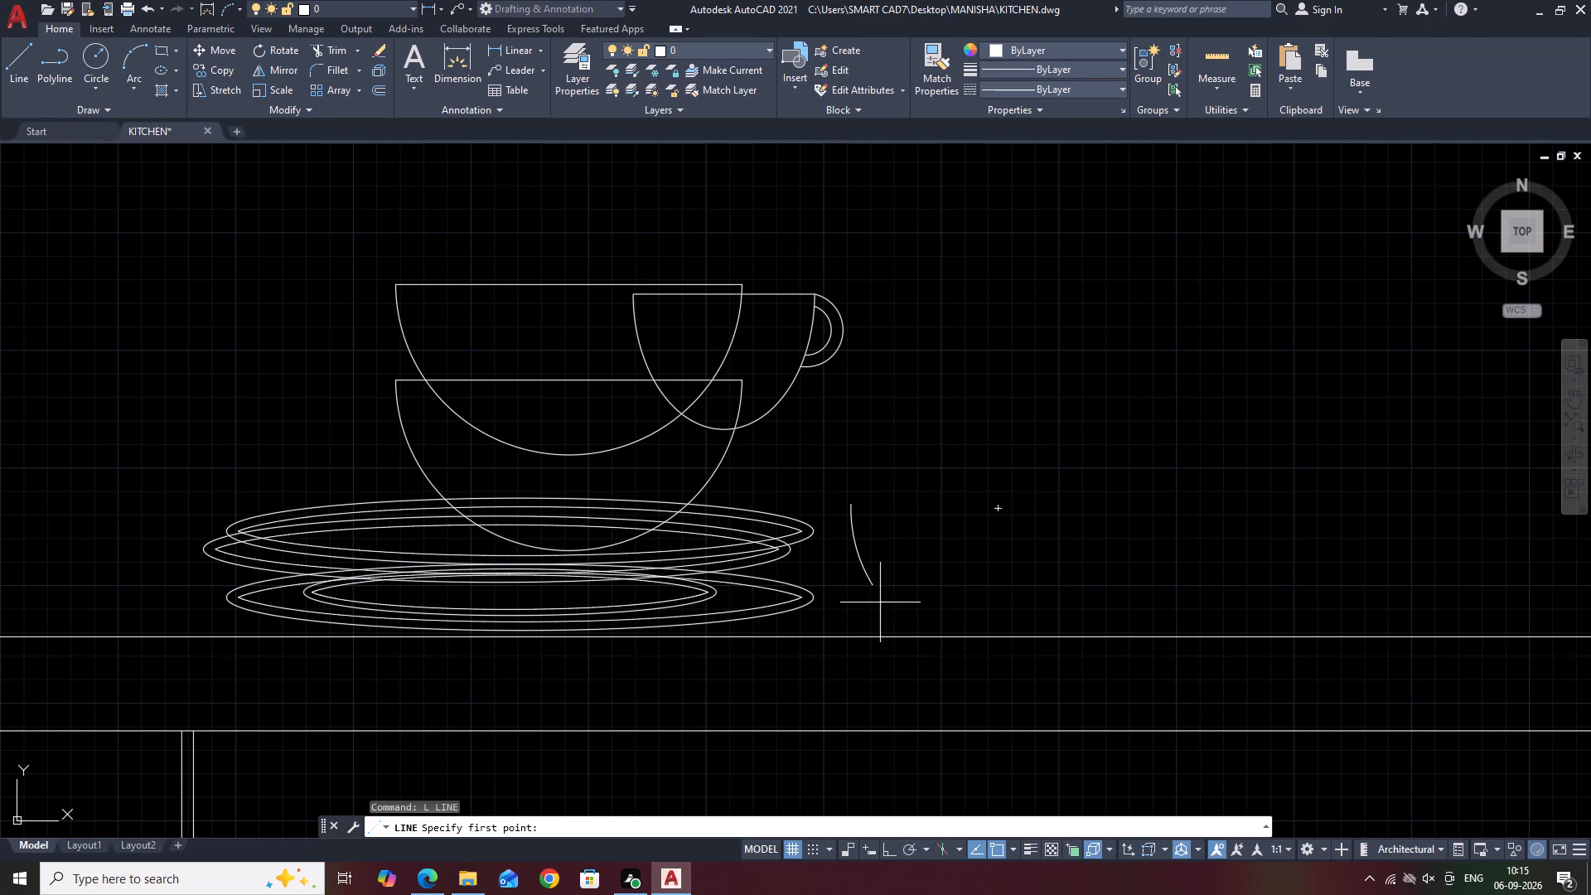
click(874, 583)
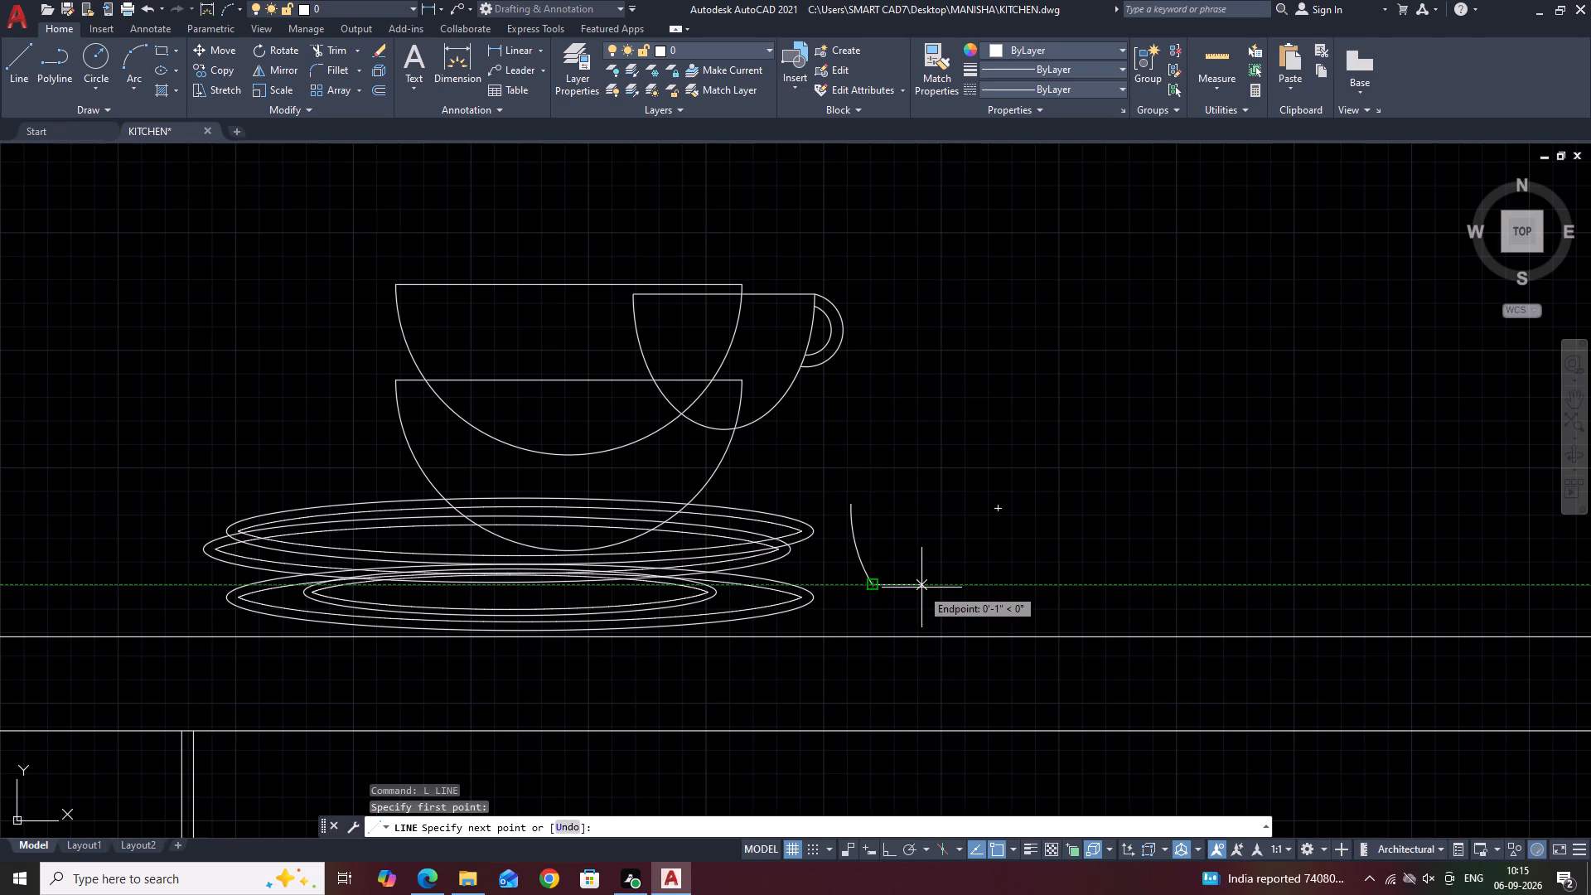
click(927, 588)
key(Escape)
Mirror the side arc about a vertical axis through the base line's midpoint, keeping the original.
click(897, 533)
click(854, 472)
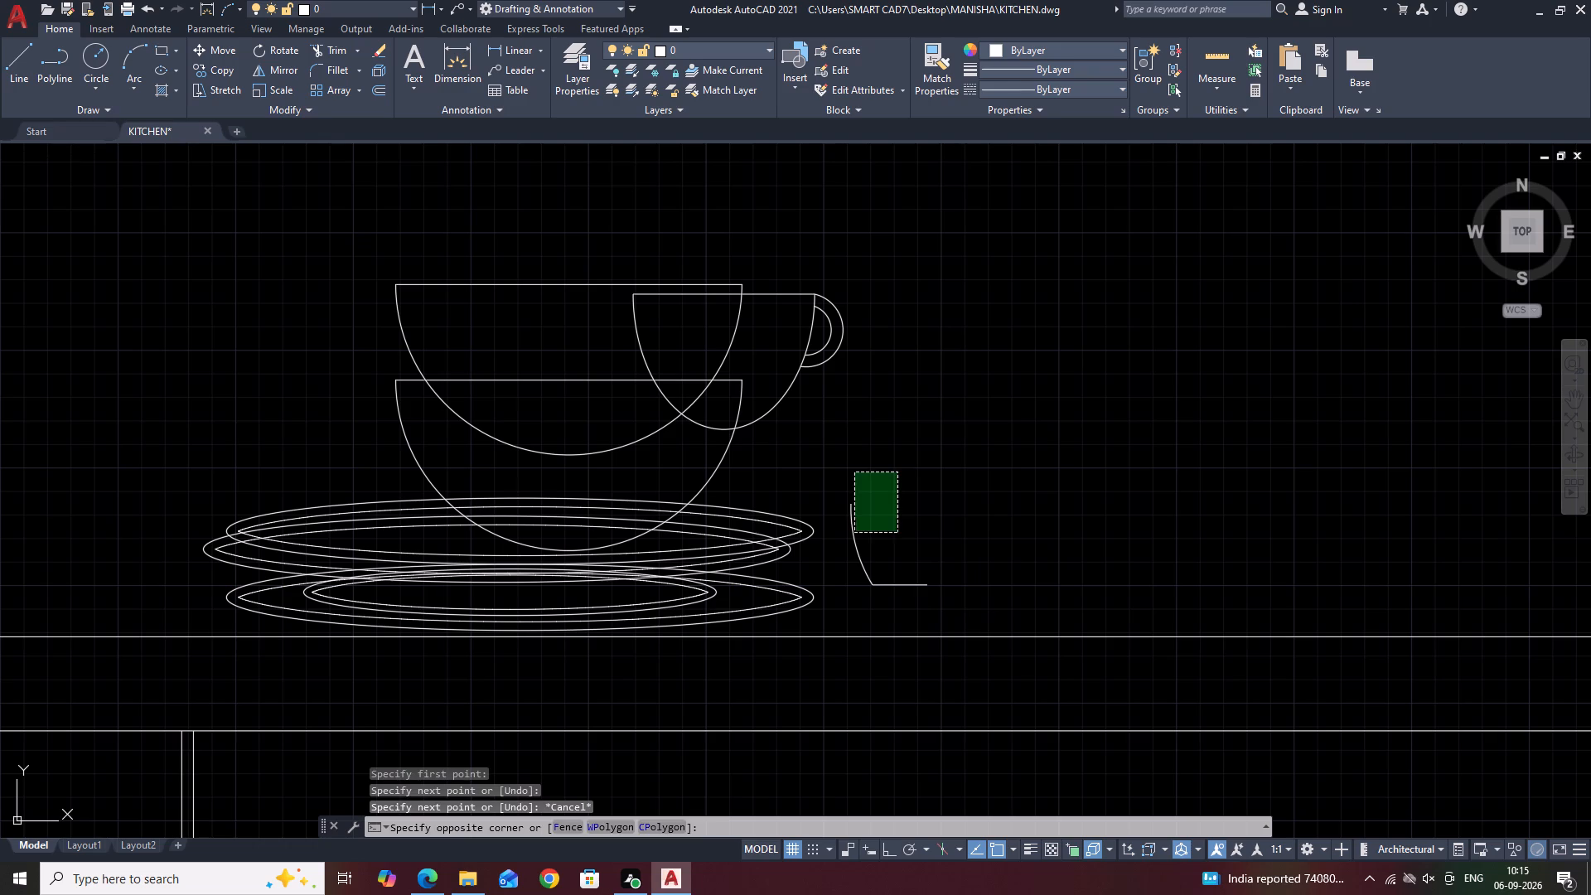
click(850, 516)
text(MI)
key(space)
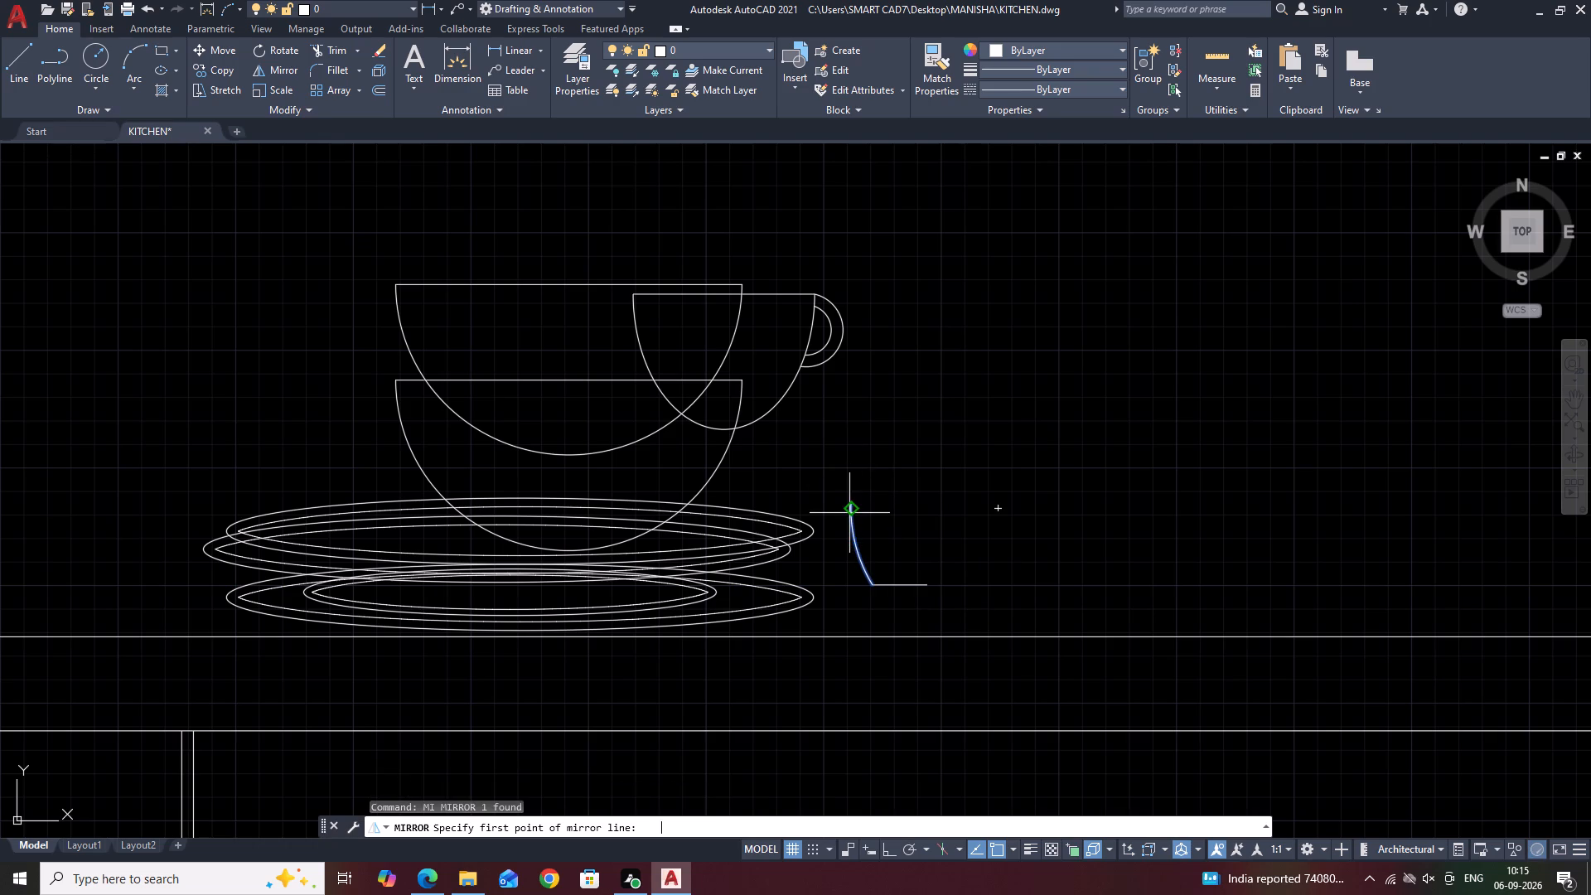
click(895, 585)
key(F8)
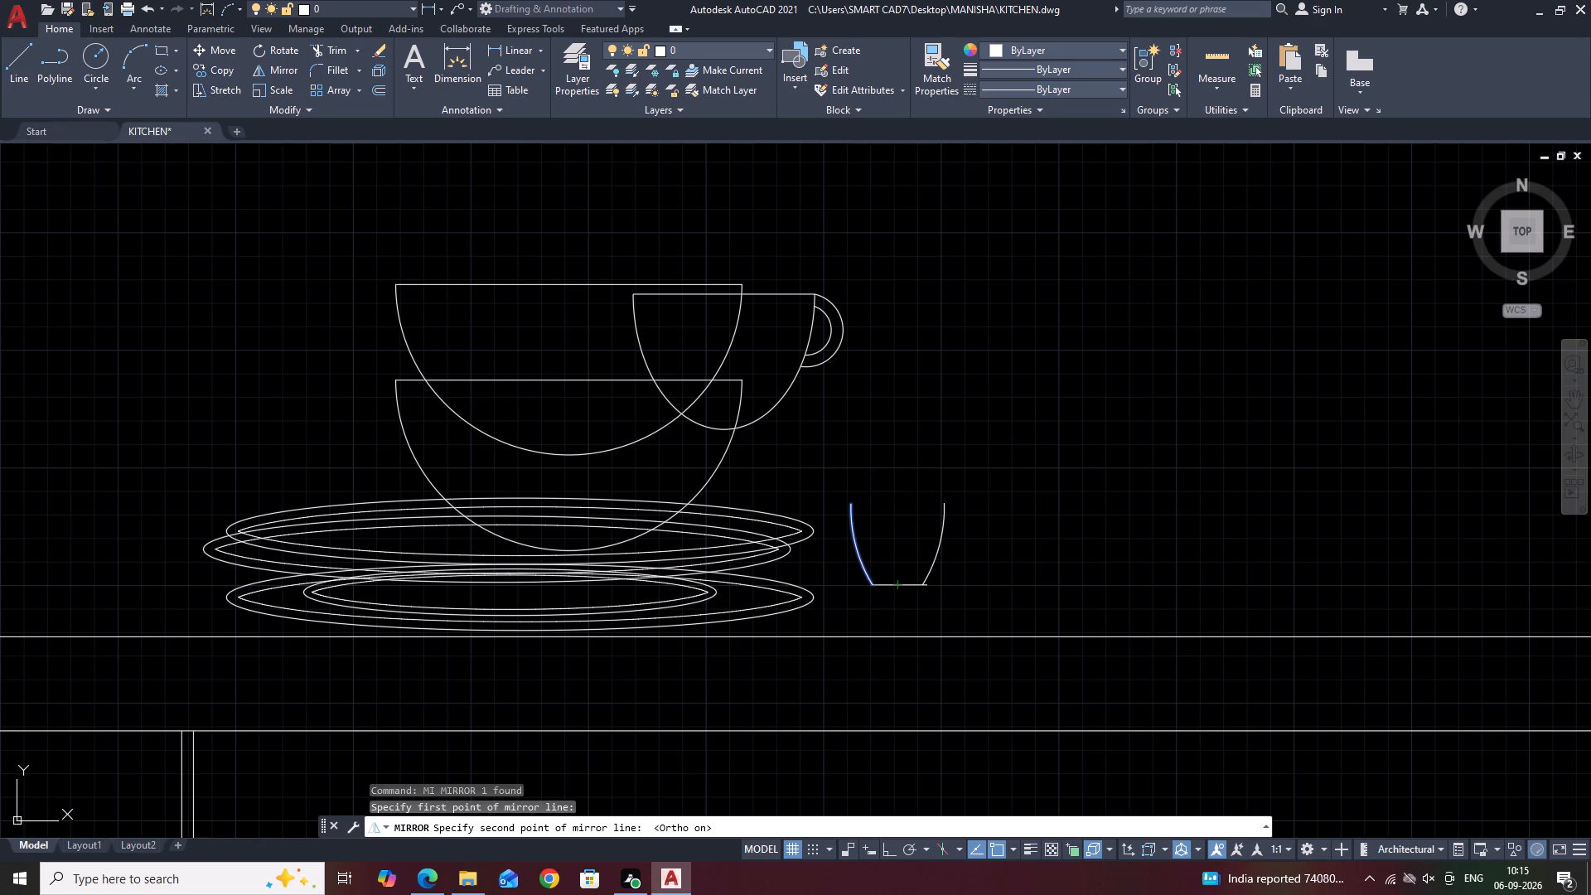
click(891, 488)
key(Return)
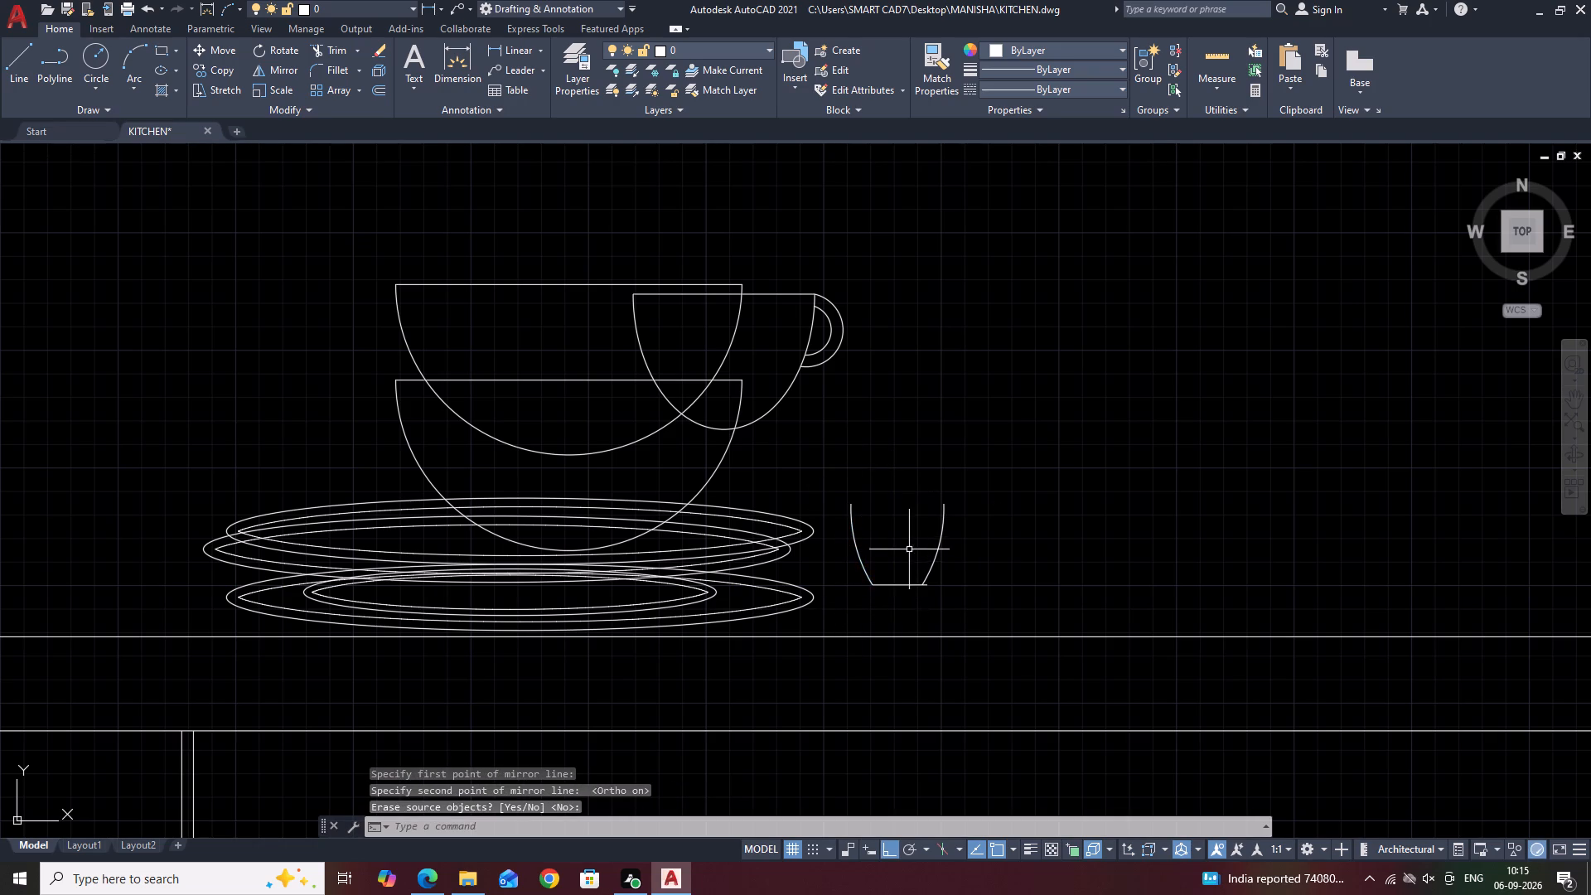
Trim the end of the small cup's base line that sticks out past the mirrored side arc.
scroll(916, 592, up, 2)
key(t)
key(r)
key(space)
scroll(953, 576, up, 2)
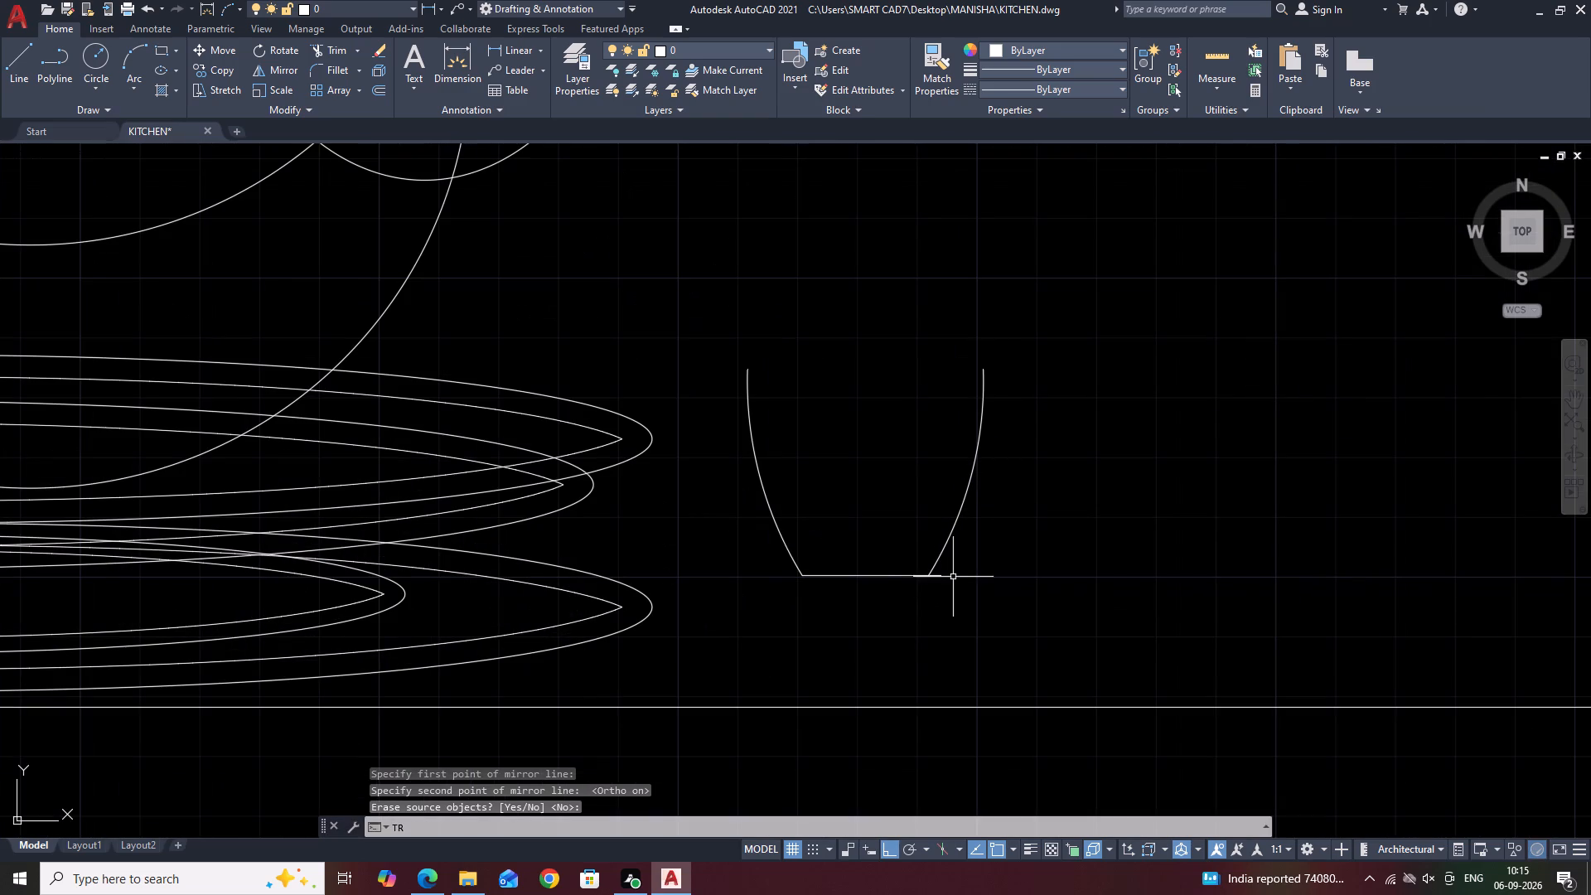
scroll(935, 573, up, 2)
click(883, 579)
scroll(1023, 552, down, 5)
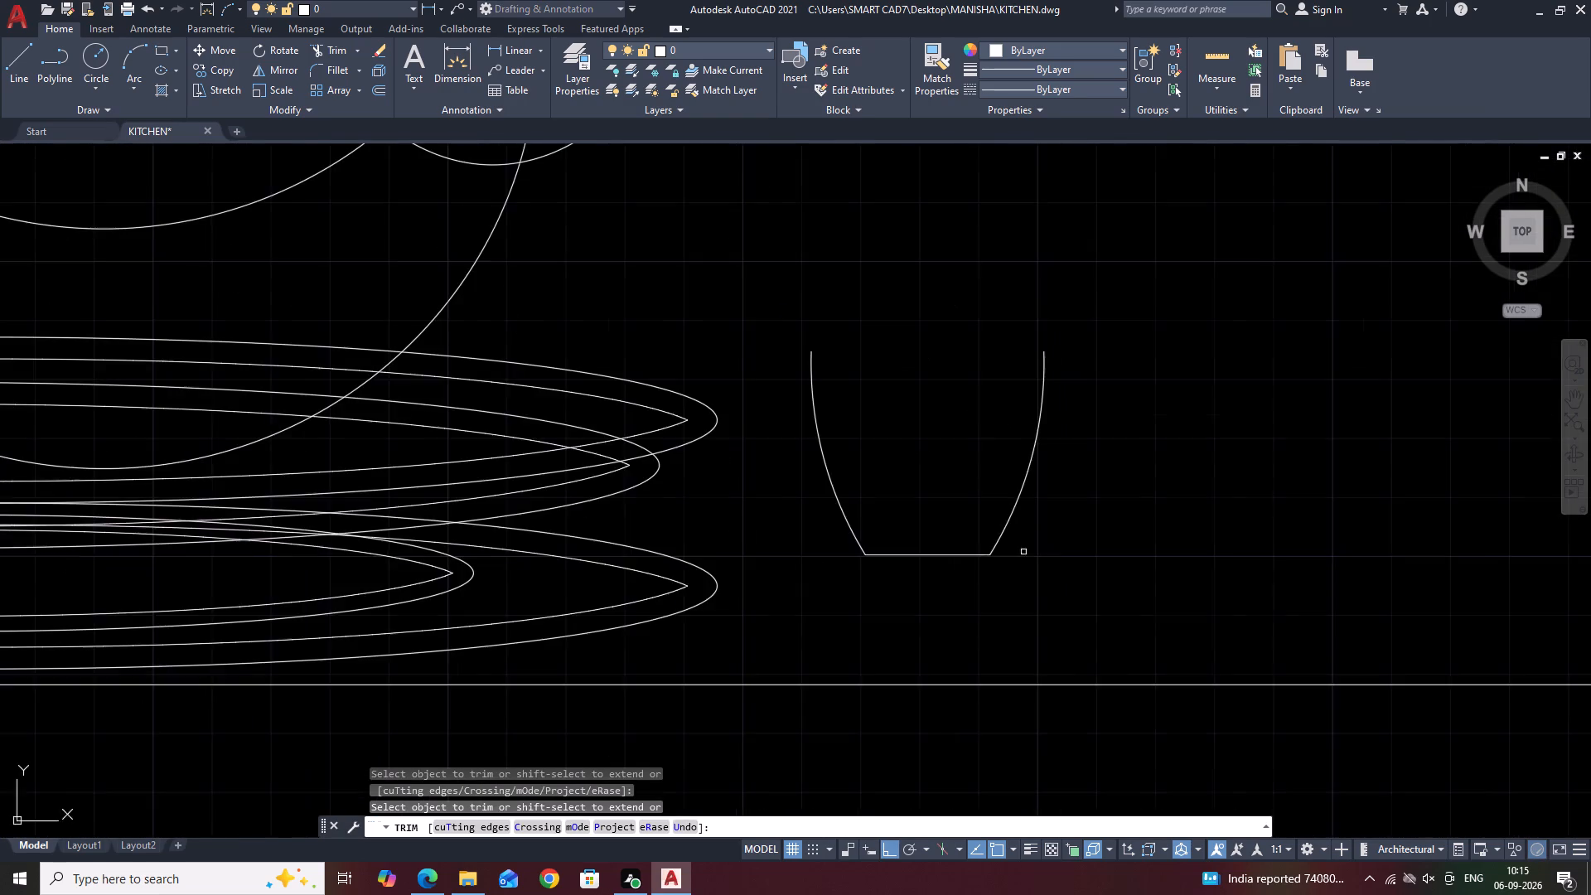
scroll(1023, 552, down, 5)
key(Escape)
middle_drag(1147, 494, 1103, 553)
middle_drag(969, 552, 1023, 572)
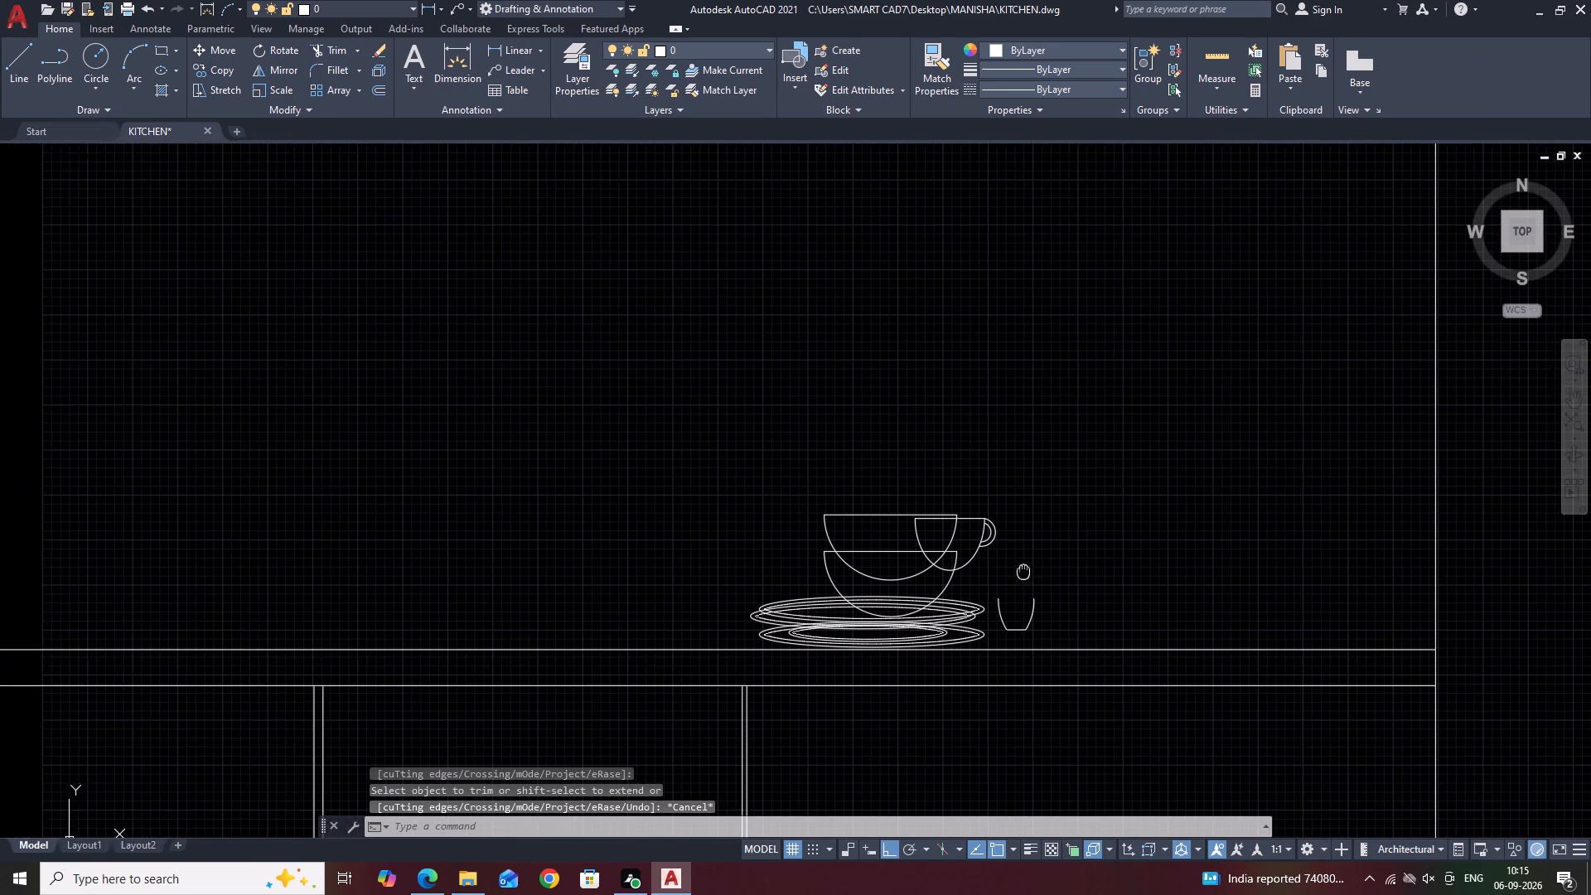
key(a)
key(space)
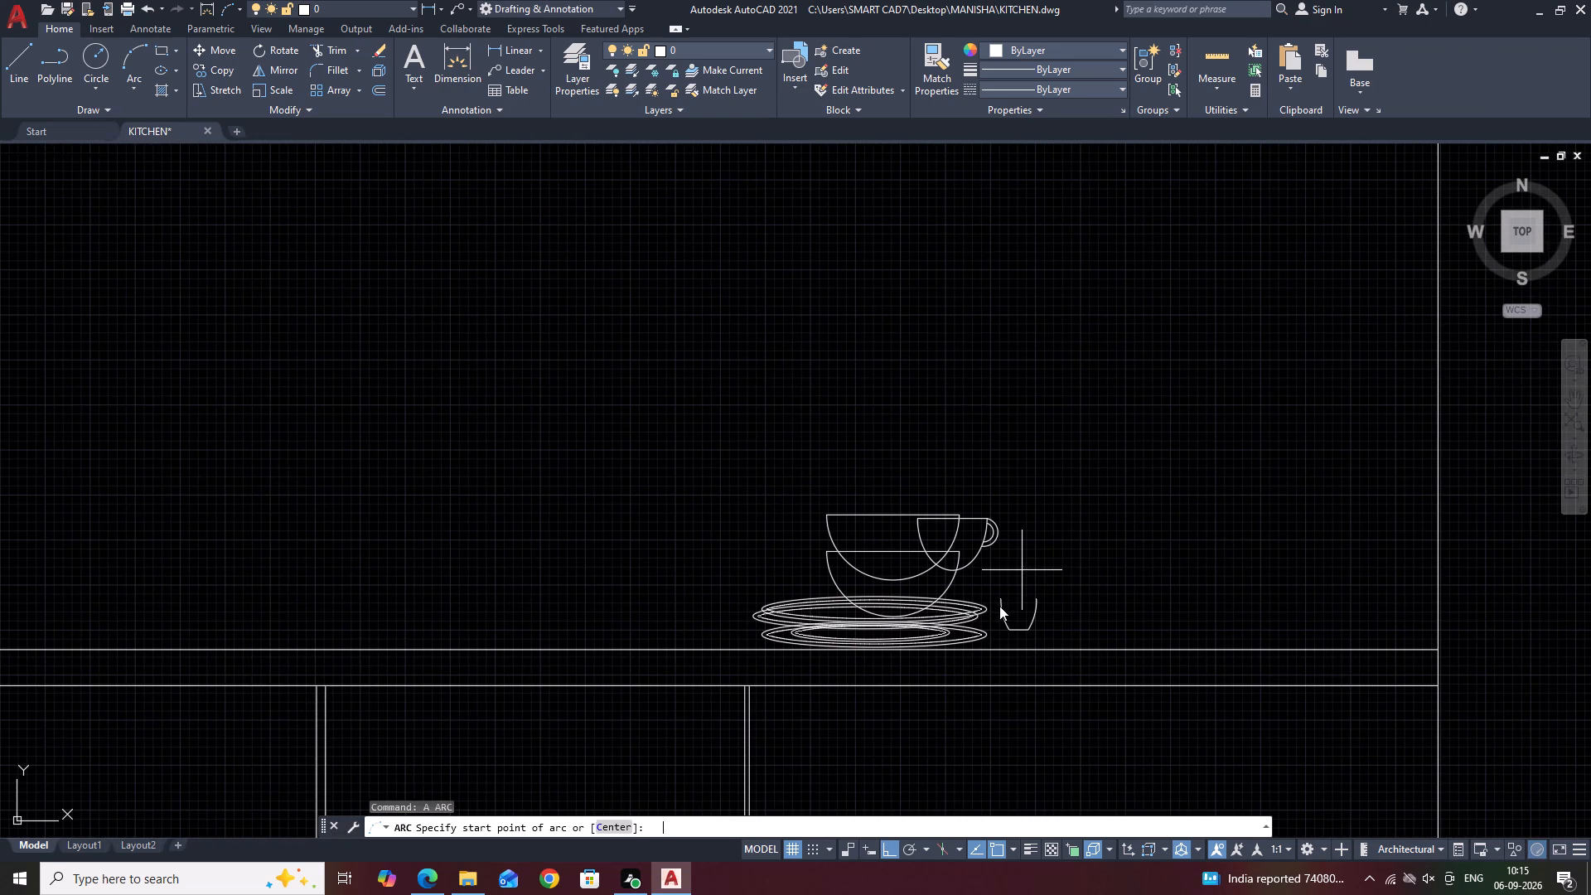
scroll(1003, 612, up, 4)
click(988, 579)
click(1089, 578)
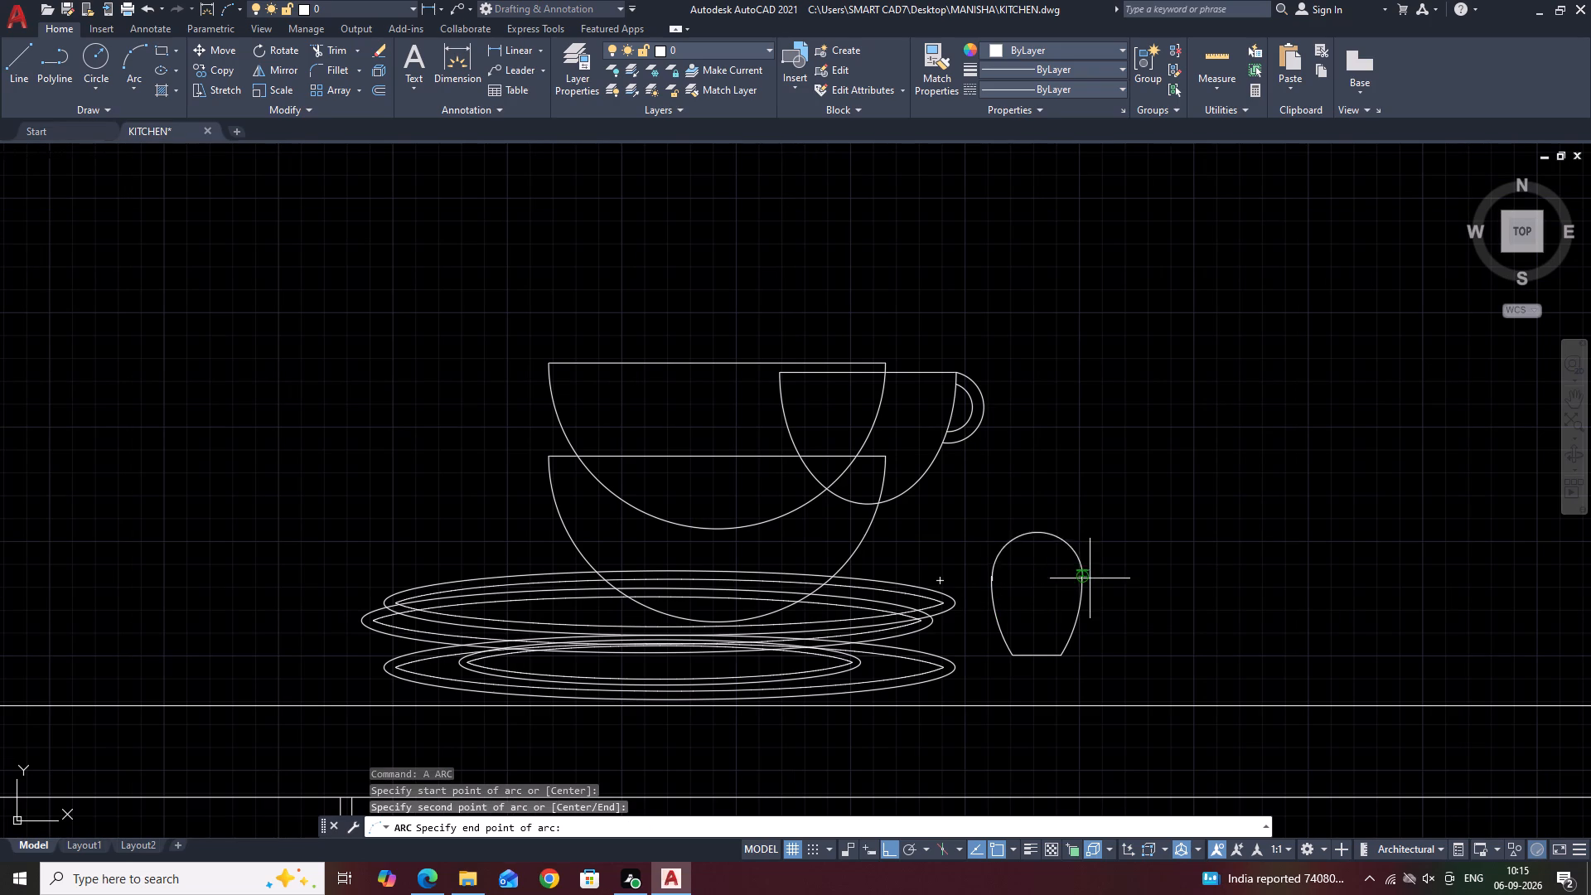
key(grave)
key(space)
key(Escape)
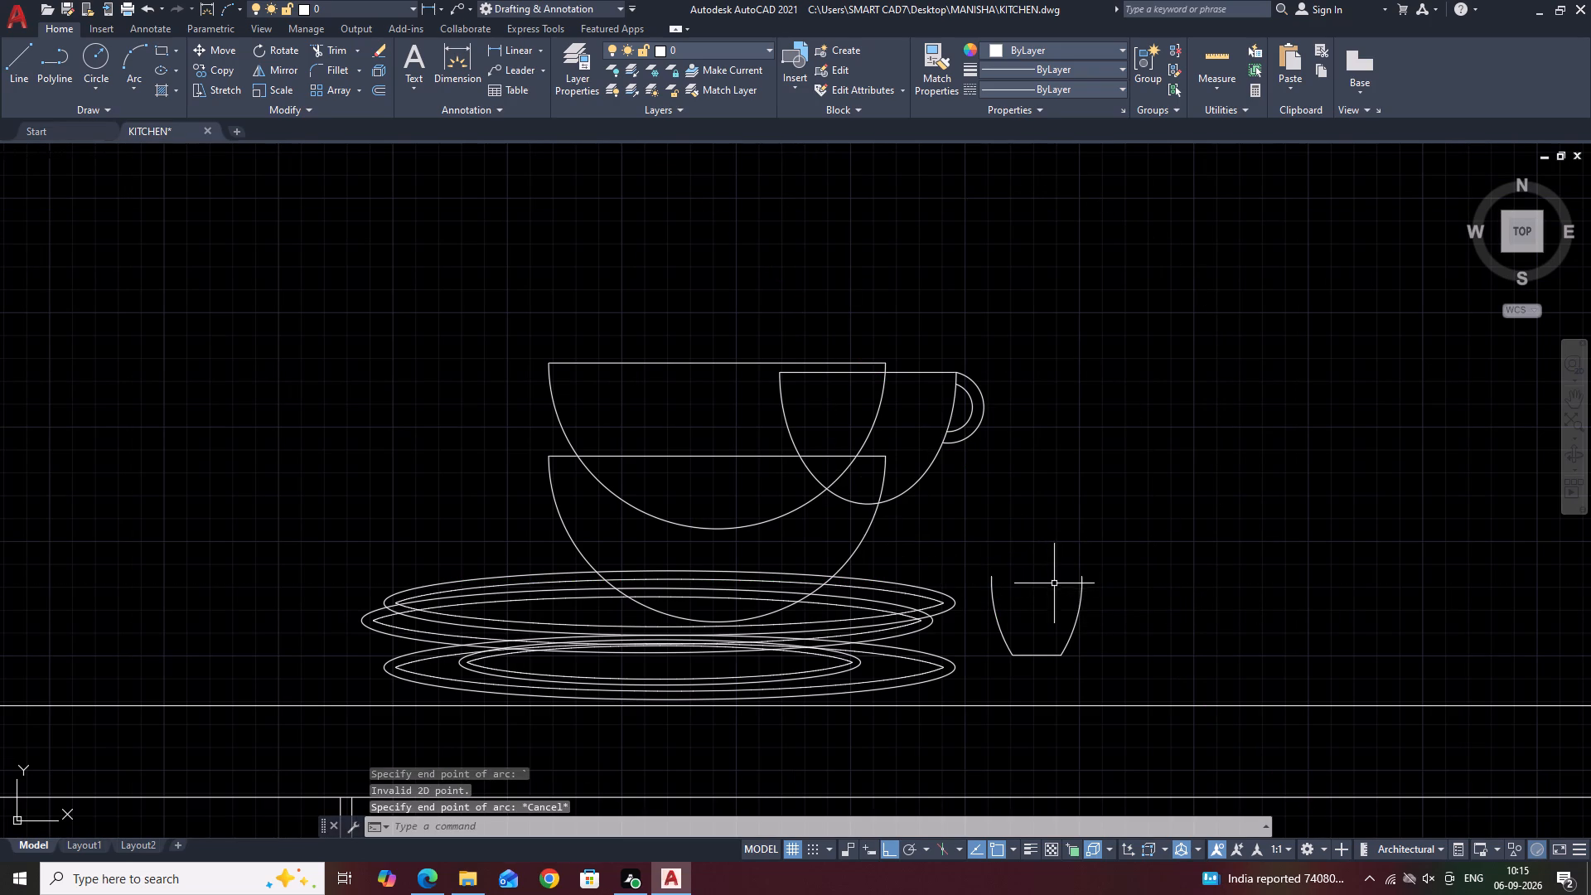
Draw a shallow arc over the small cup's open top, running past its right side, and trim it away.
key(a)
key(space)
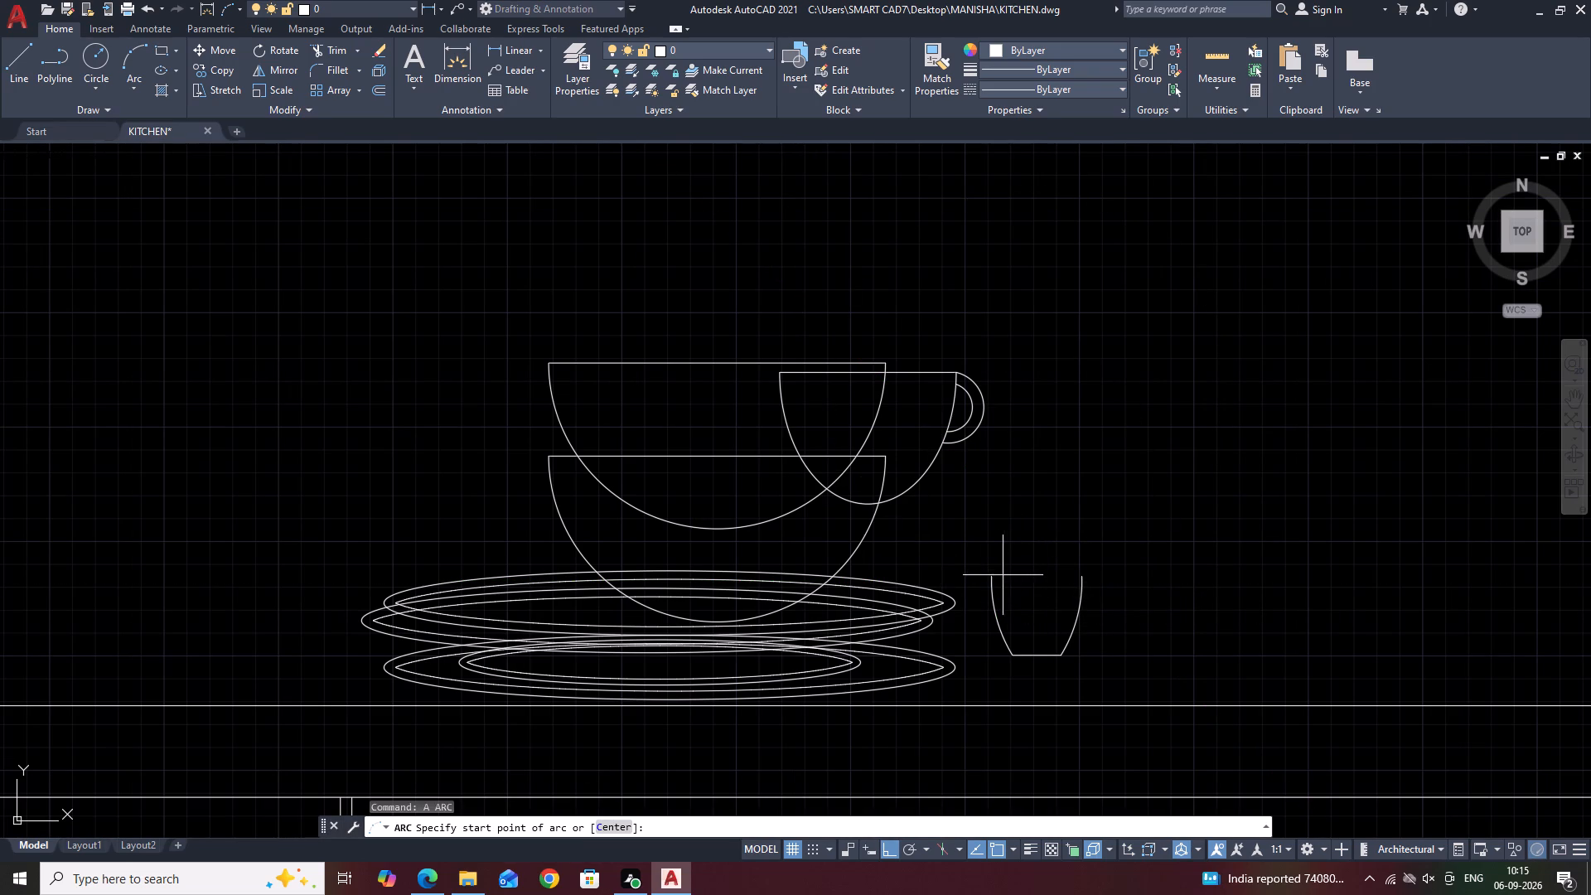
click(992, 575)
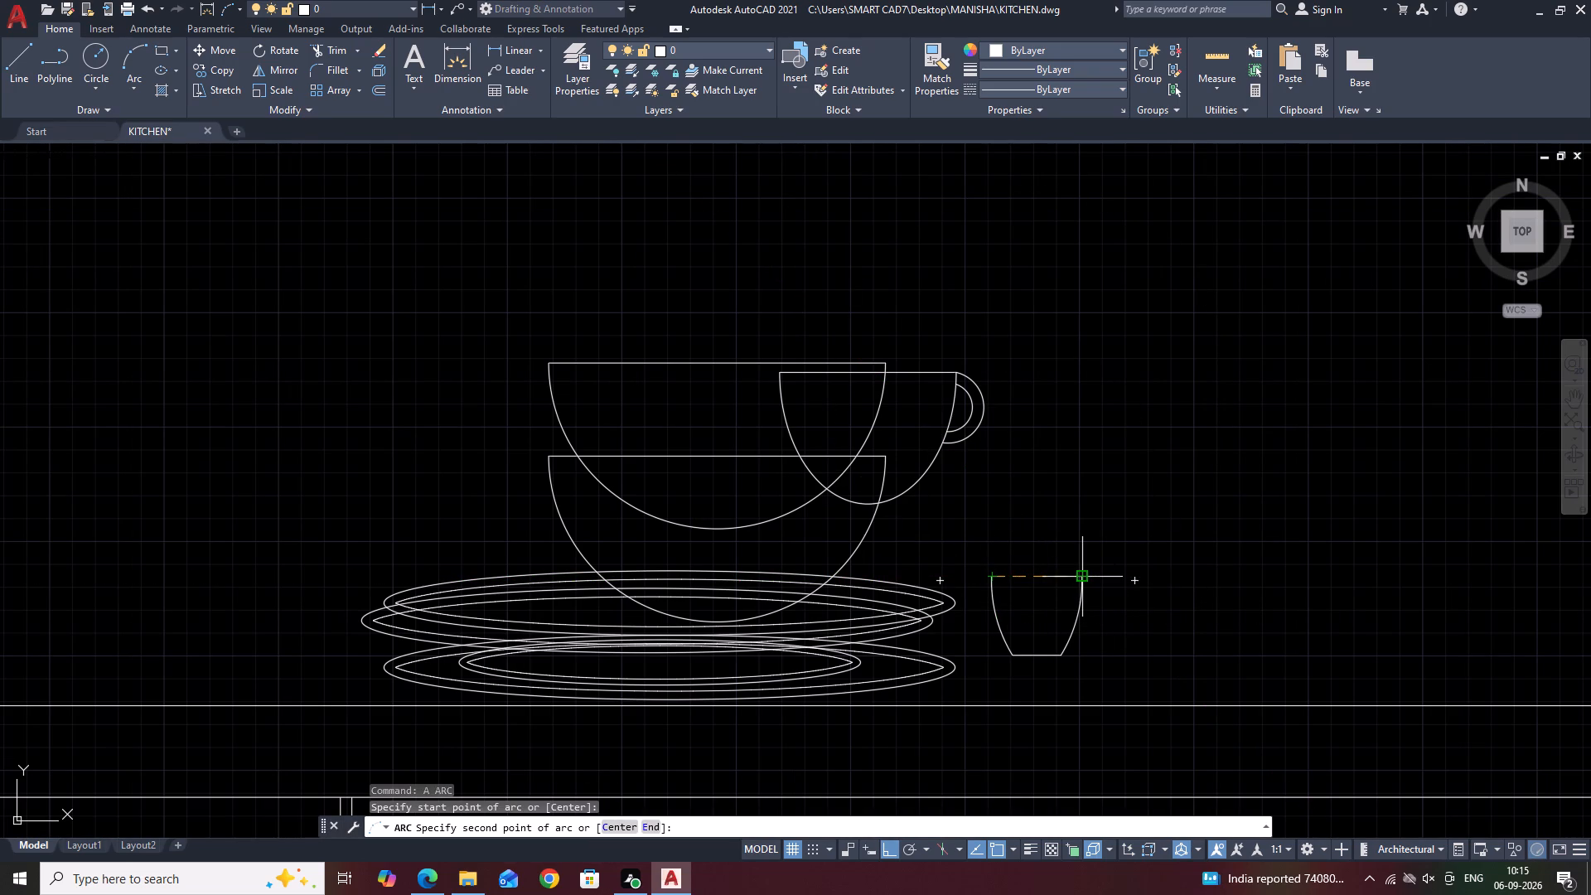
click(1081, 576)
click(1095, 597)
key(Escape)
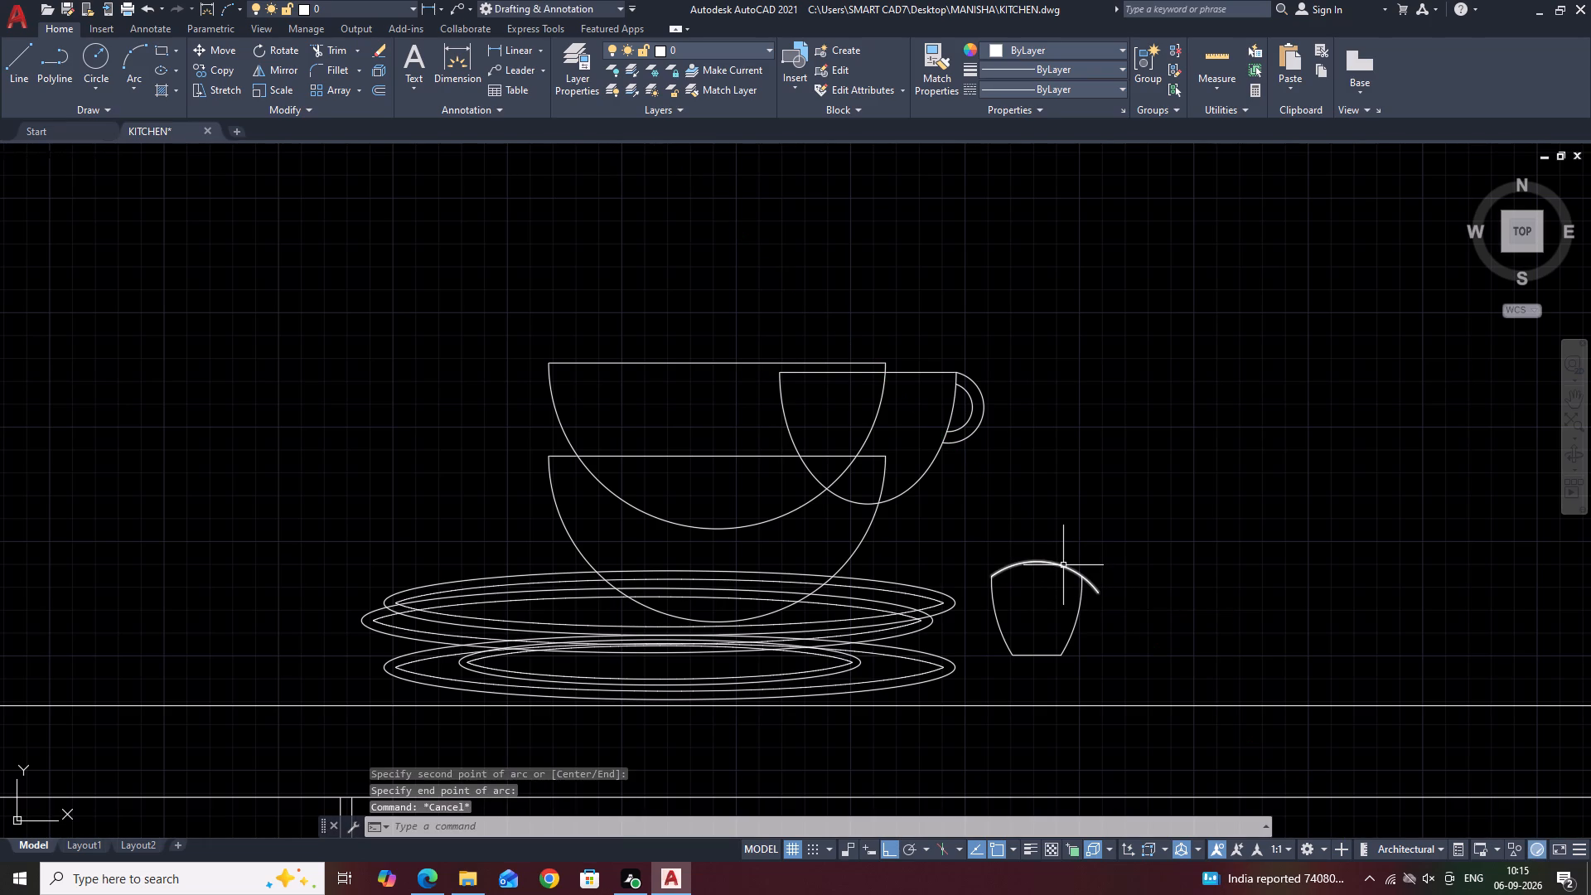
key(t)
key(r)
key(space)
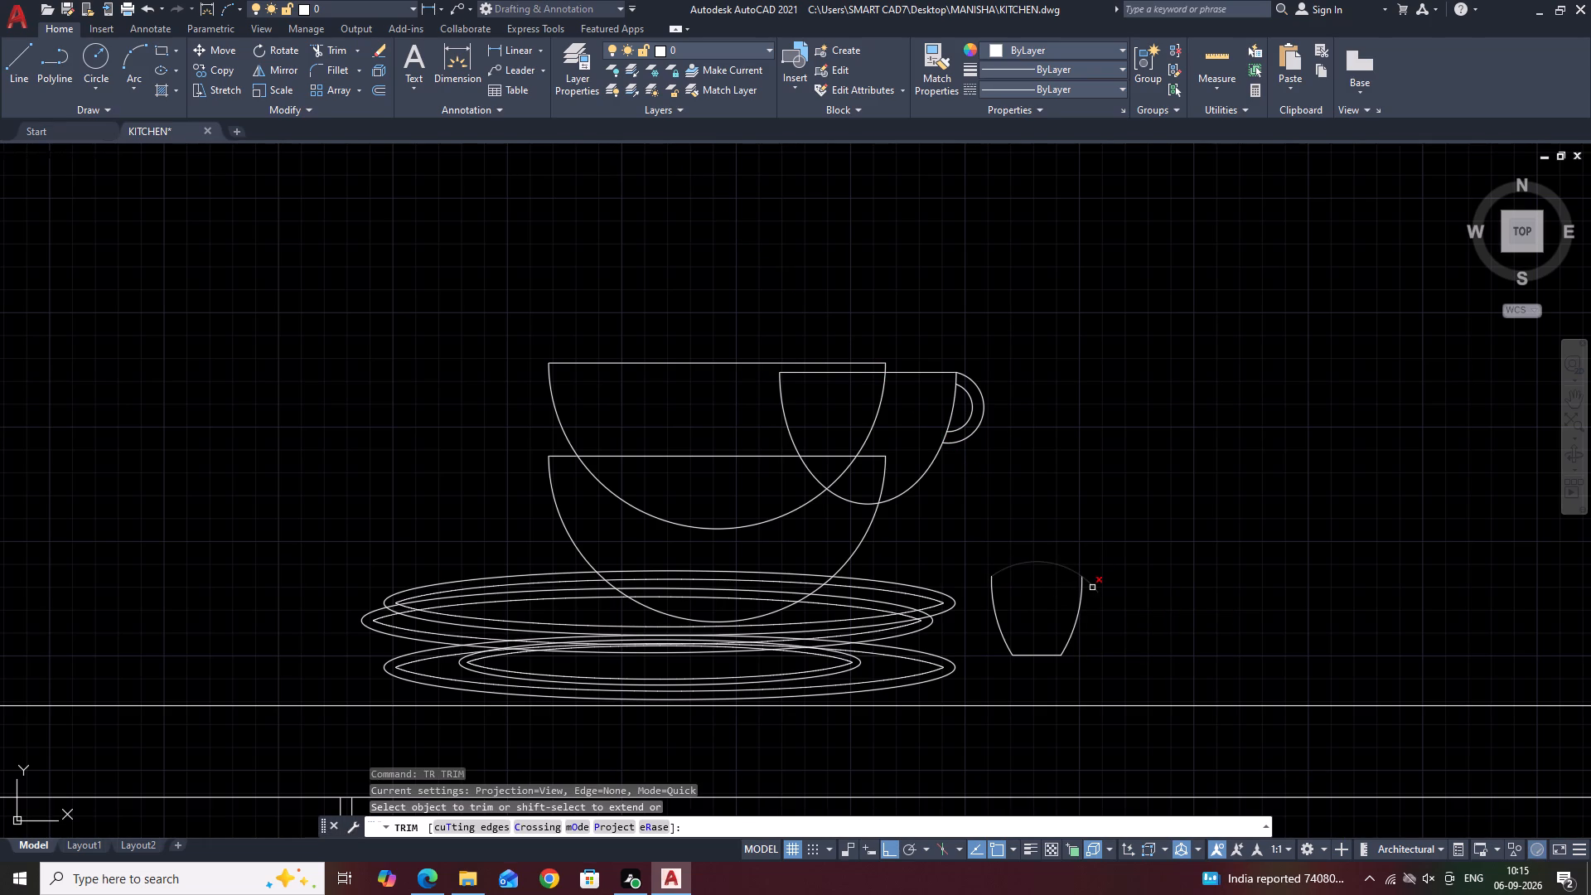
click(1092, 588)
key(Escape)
Draw a straight horizontal rim line joining the upper ends of the small cup's two side arcs.
key(l)
key(space)
scroll(1001, 585, up, 2)
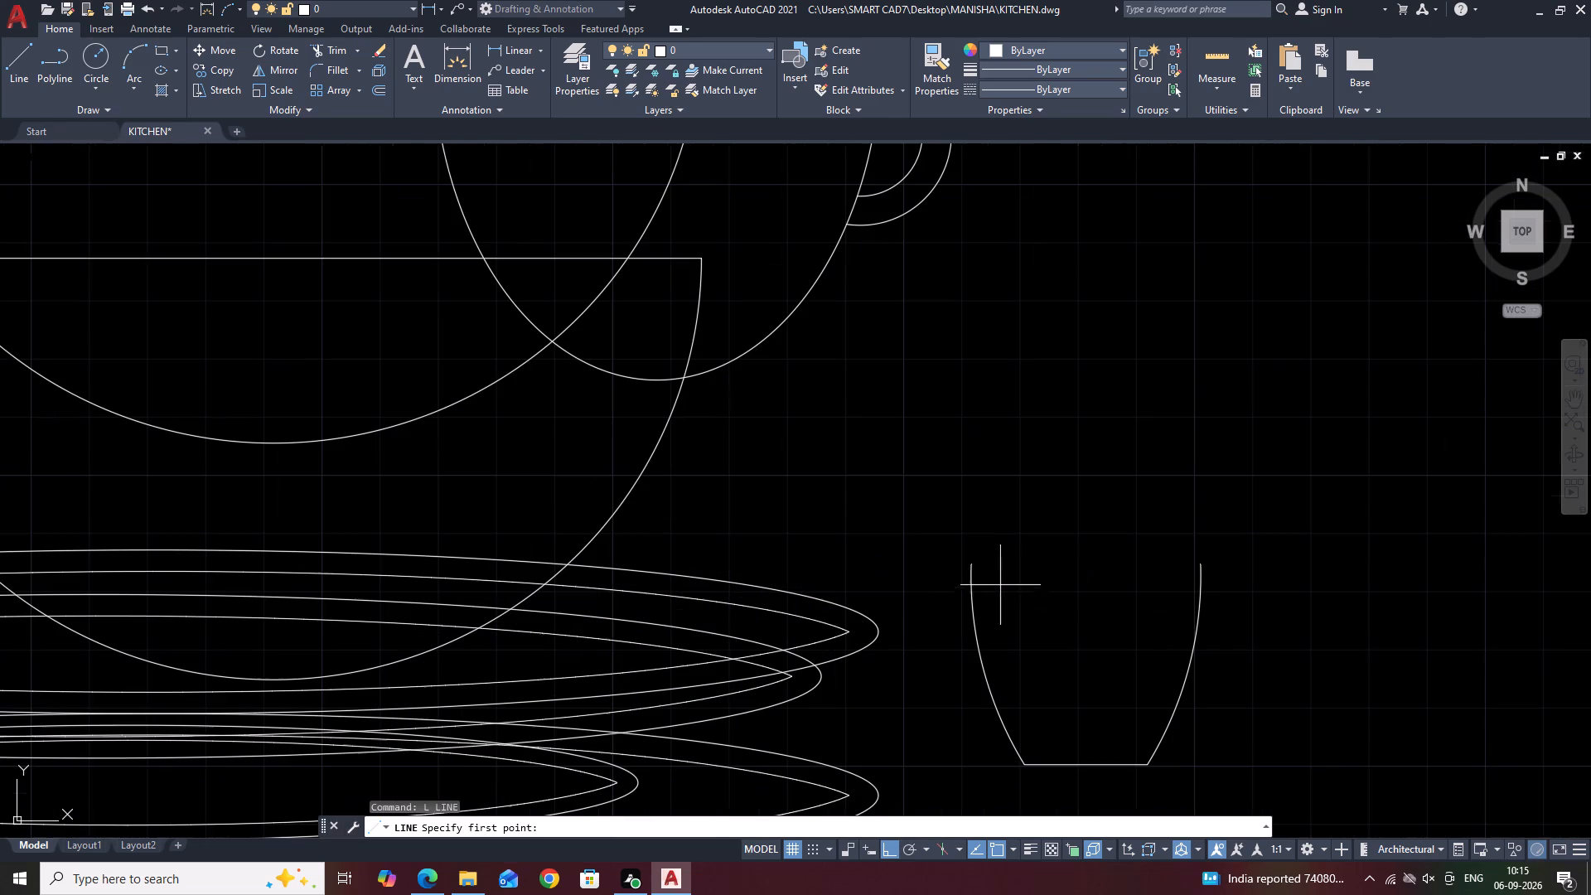
click(974, 565)
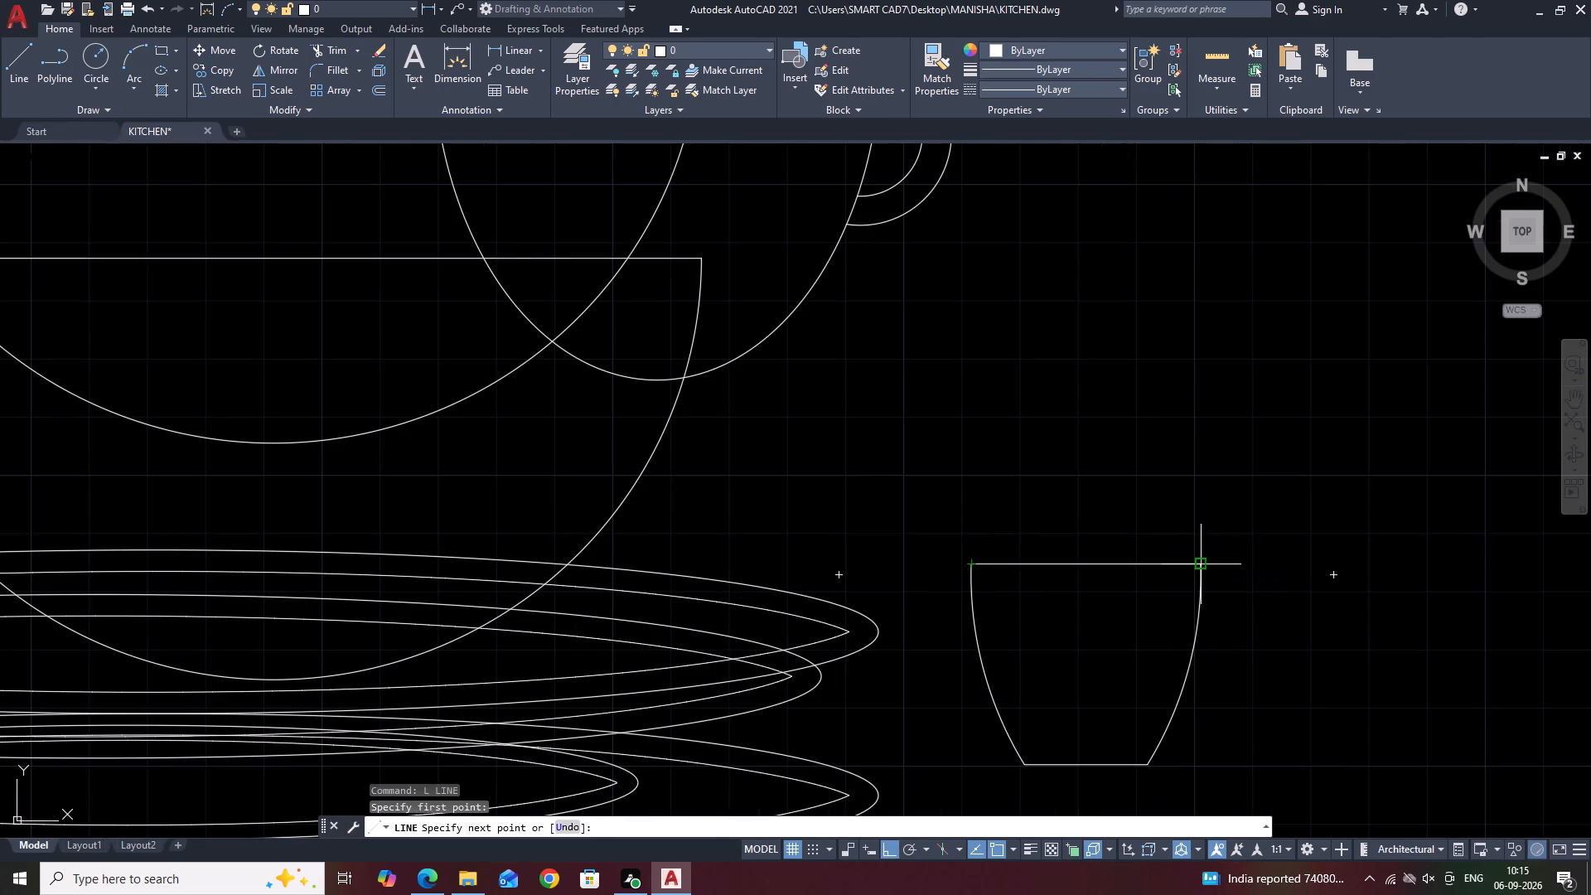
click(1202, 567)
key(Escape)
Copy the larger cup's inner handle arc onto the upper part of the small cup's right side.
middle_drag(1313, 539, 1275, 520)
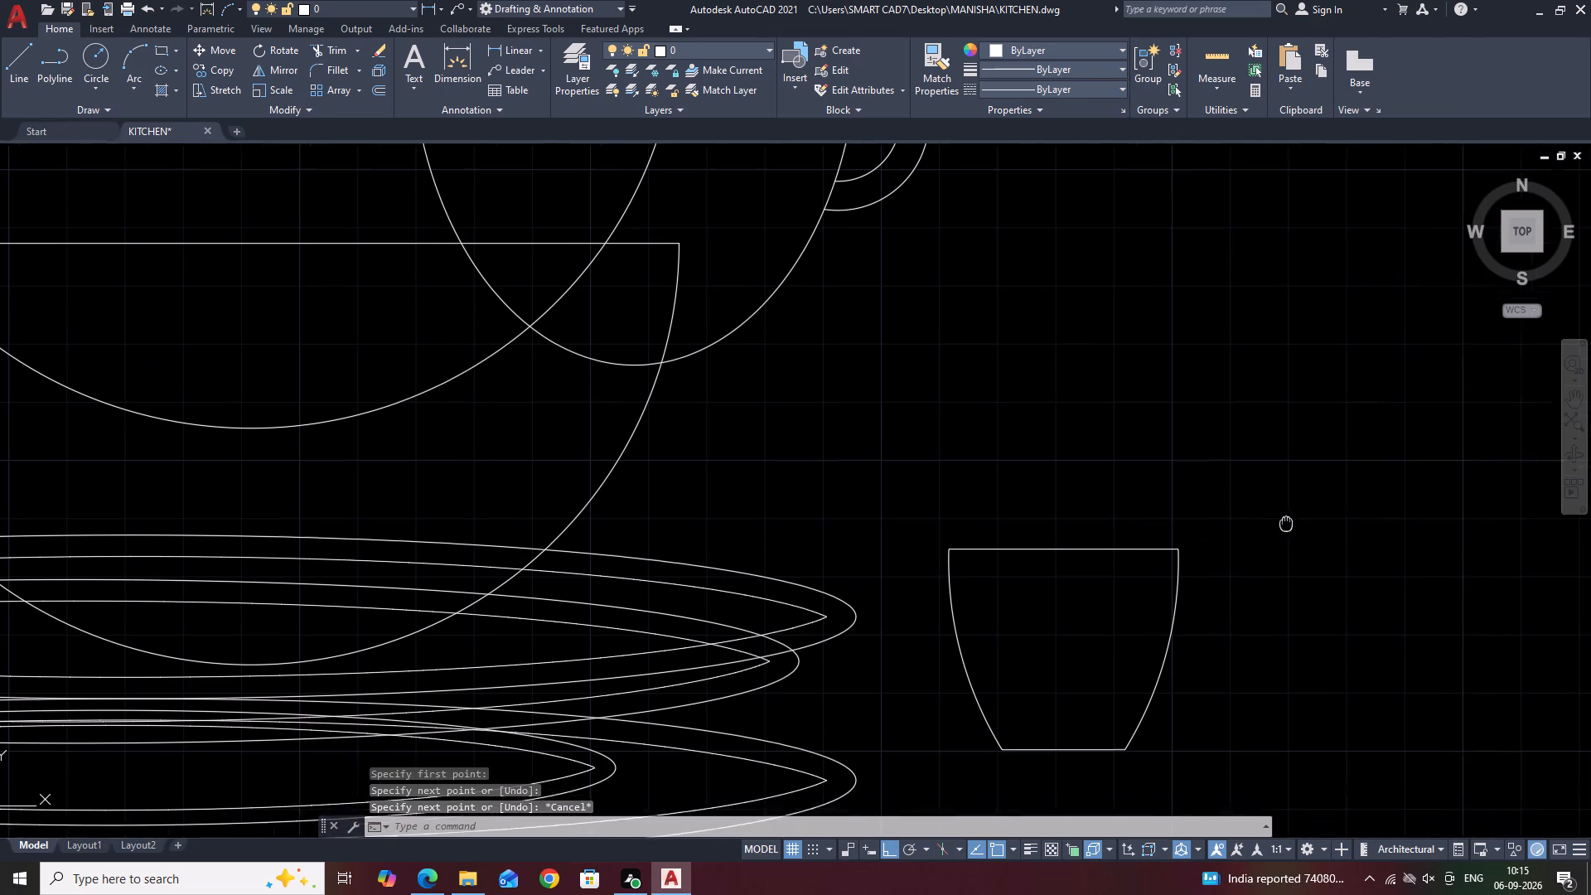
middle_drag(1275, 520, 1231, 493)
scroll(1169, 550, down, 3)
middle_drag(1183, 476, 1123, 432)
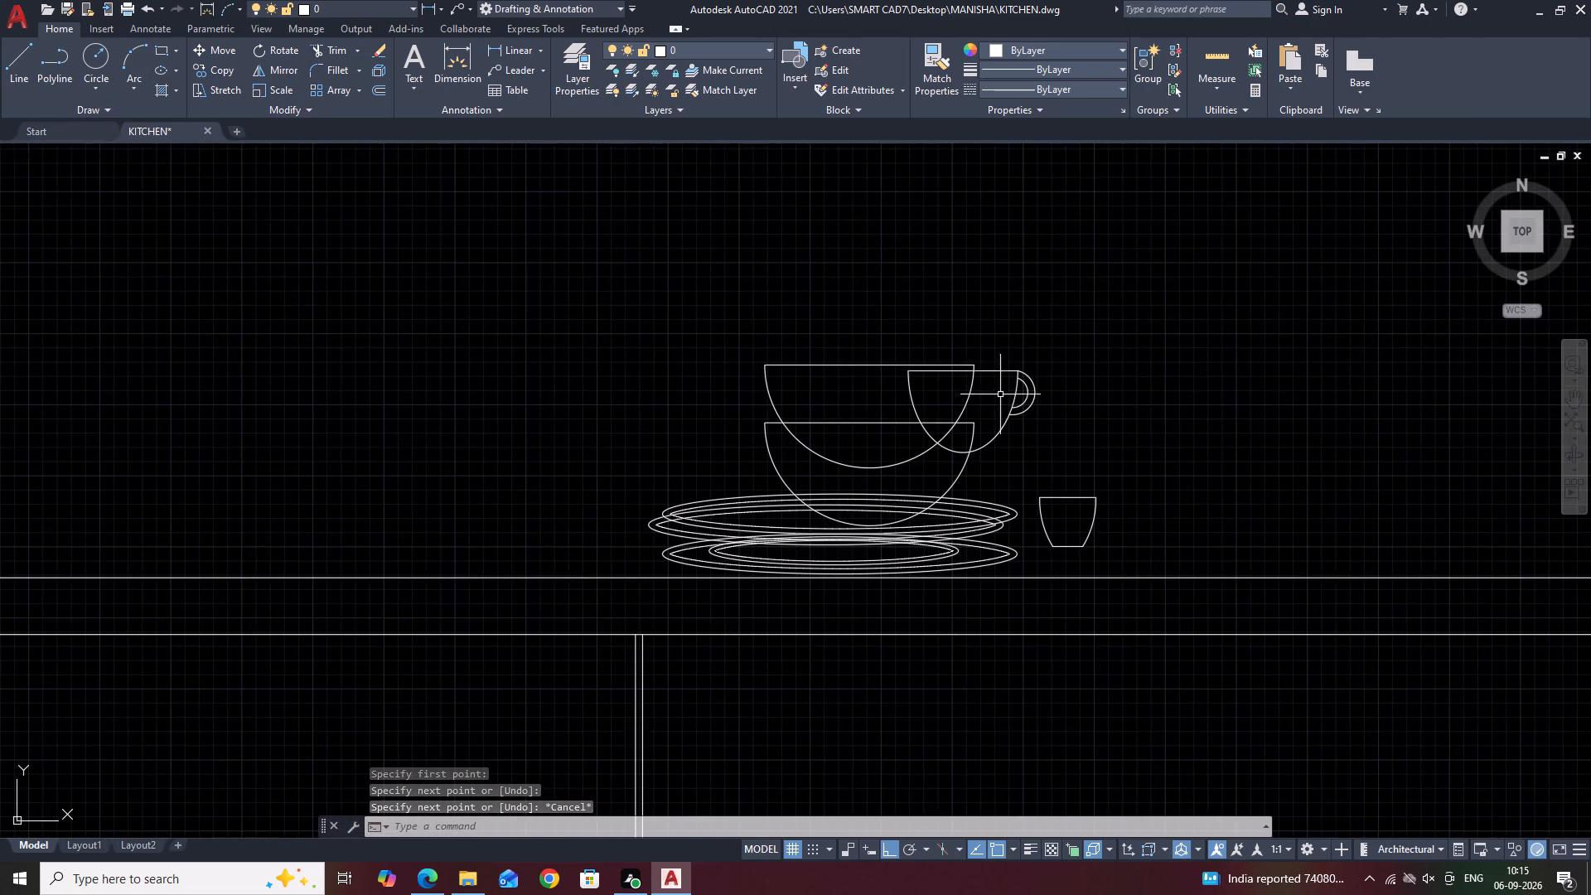
scroll(1025, 409, up, 3)
click(1026, 355)
drag(1018, 371, 1015, 380)
click(1018, 360)
text(CO)
key(space)
click(975, 313)
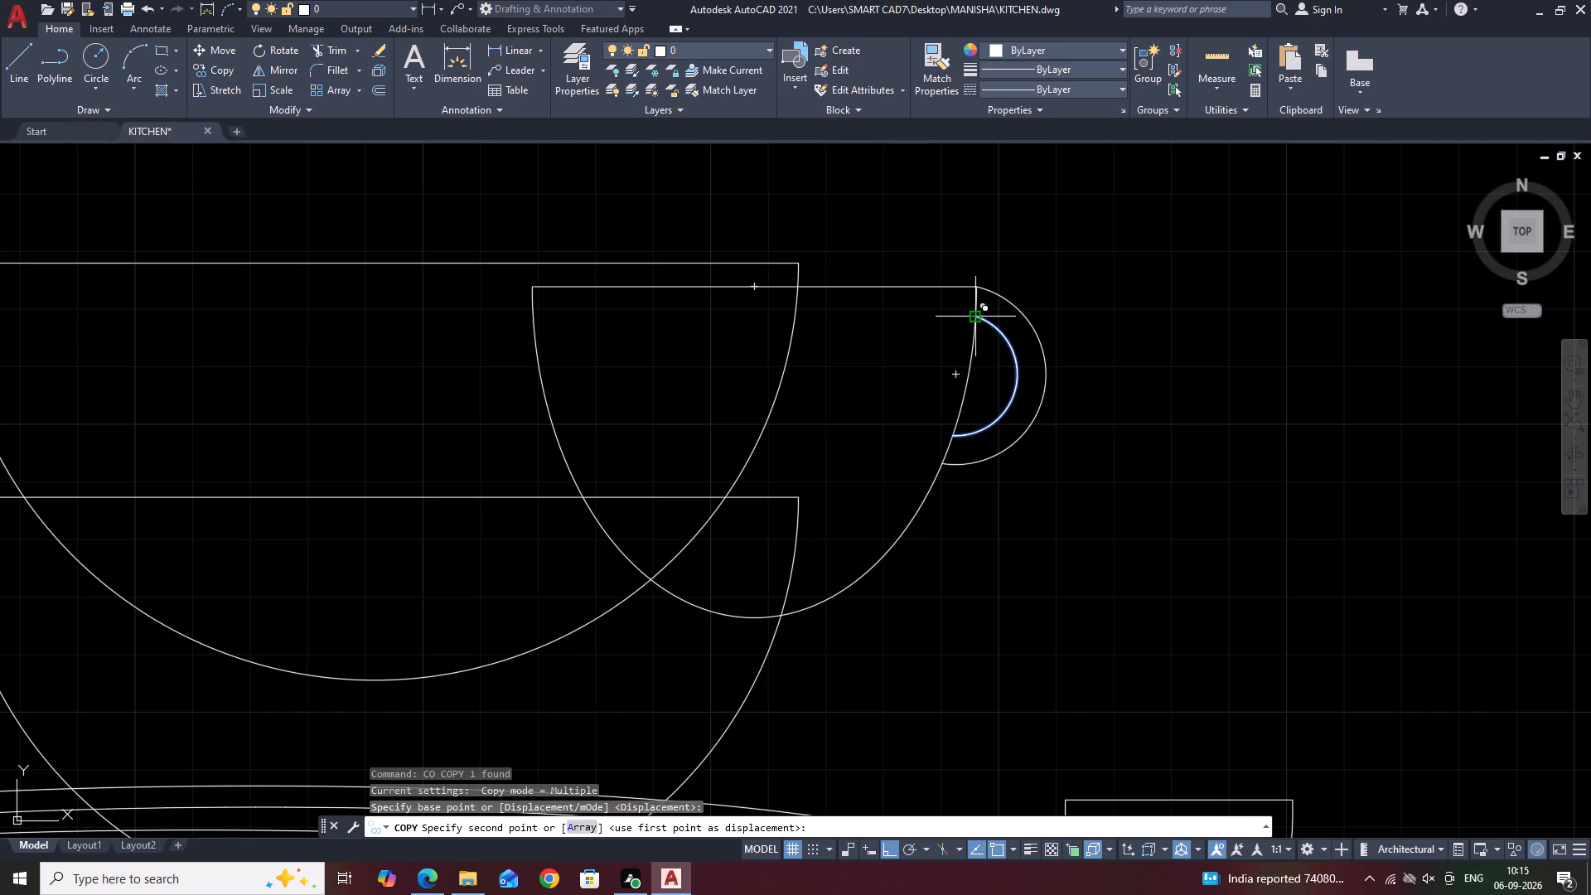
scroll(975, 312, down, 5)
scroll(999, 361, up, 3)
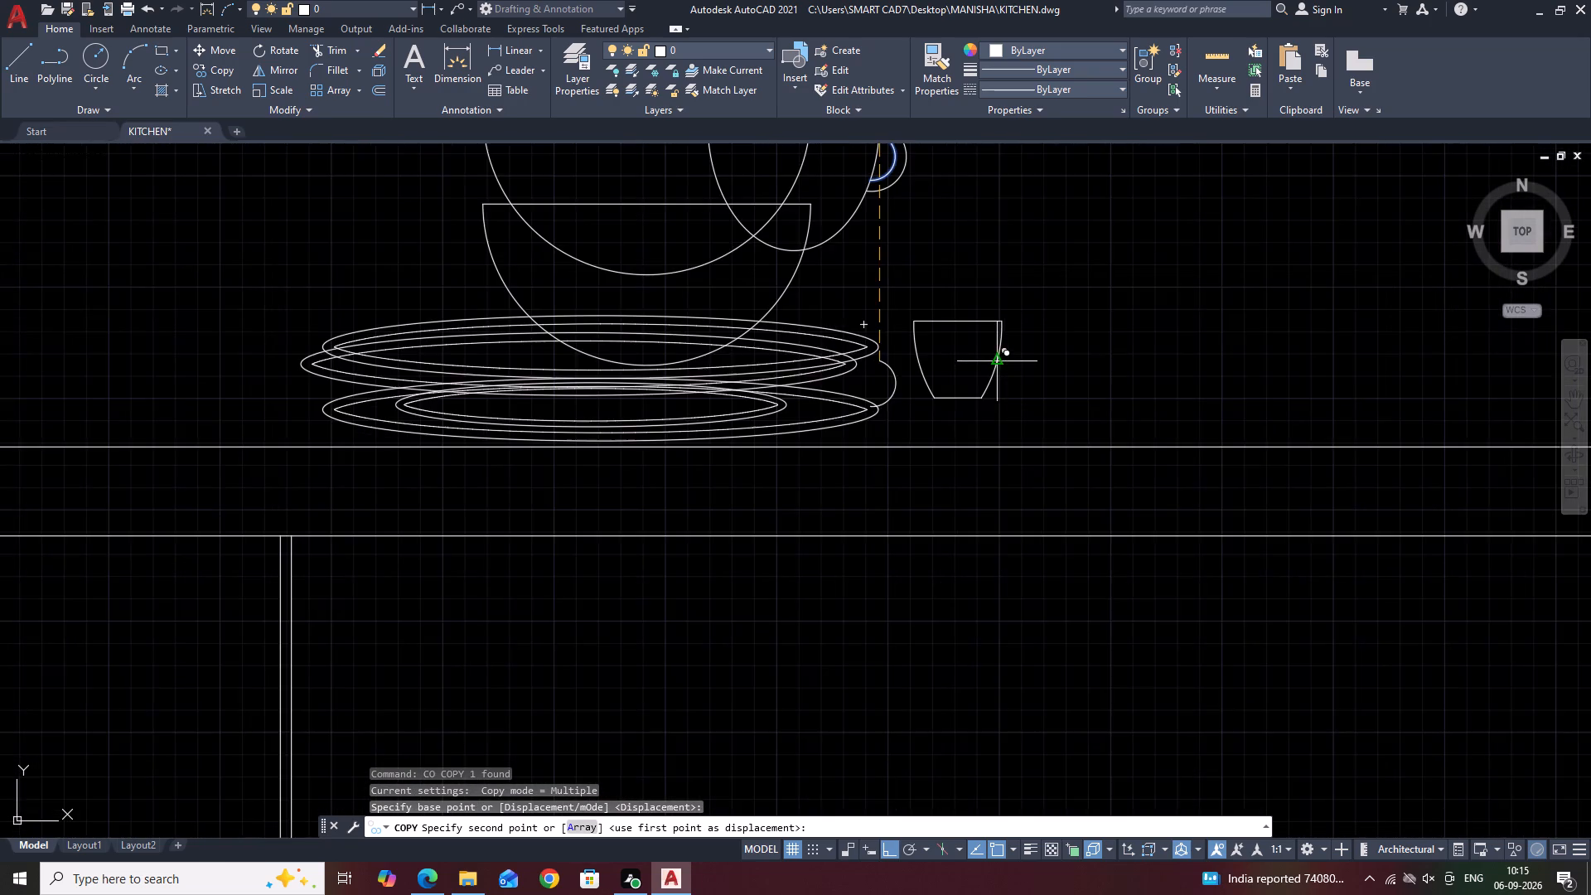
scroll(999, 360, up, 2)
click(1002, 321)
key(Escape)
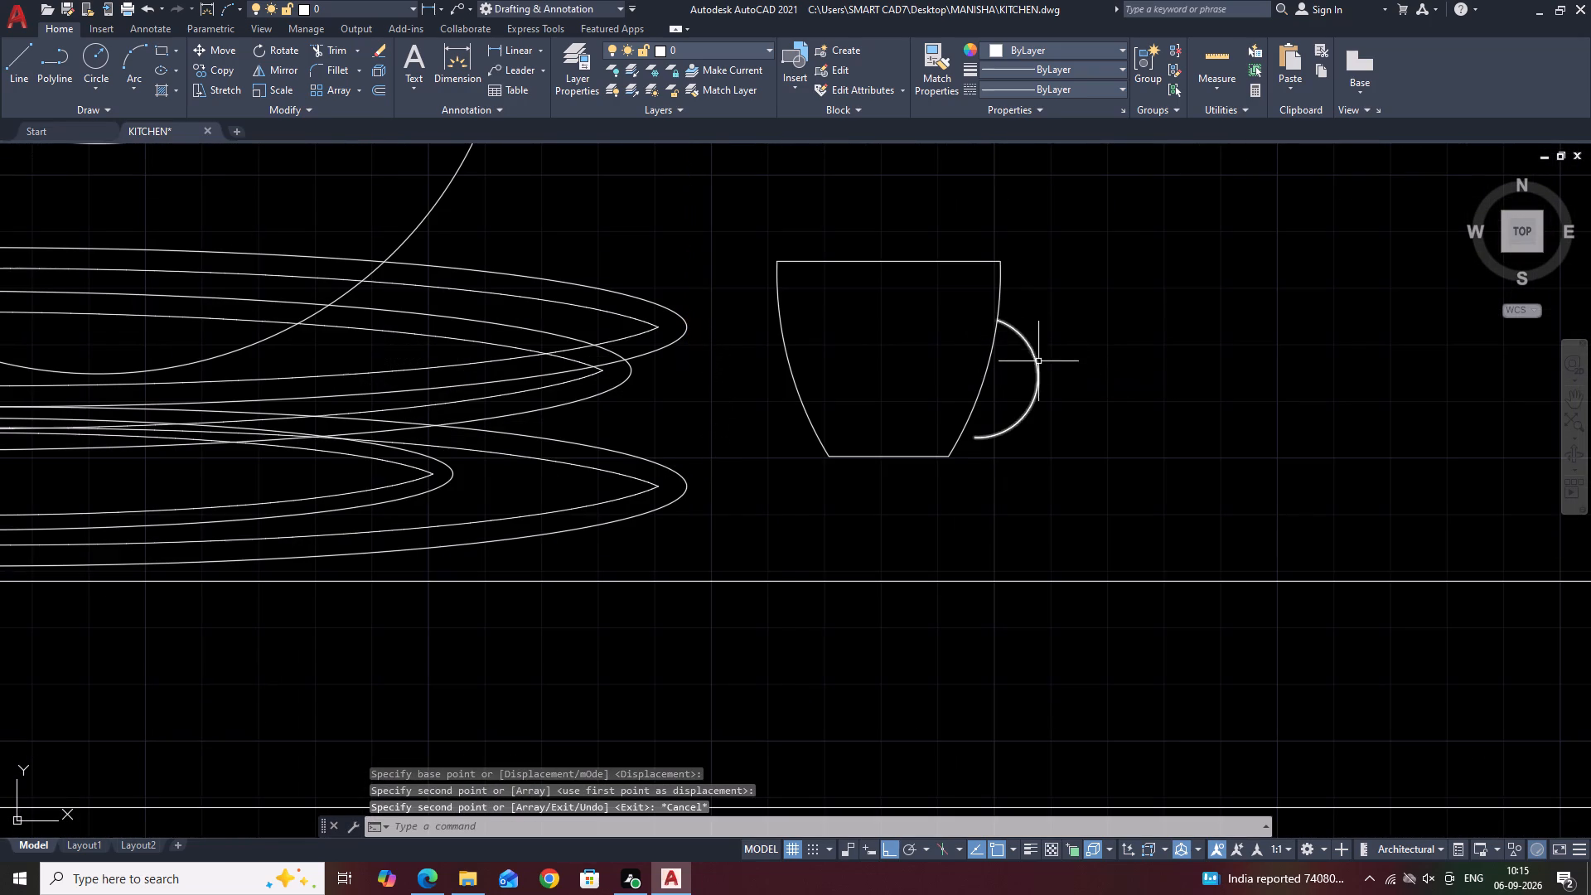
Stretch the lower end of the copied handle arc onto the small cup's right side curve.
middle_drag(1056, 331, 1028, 419)
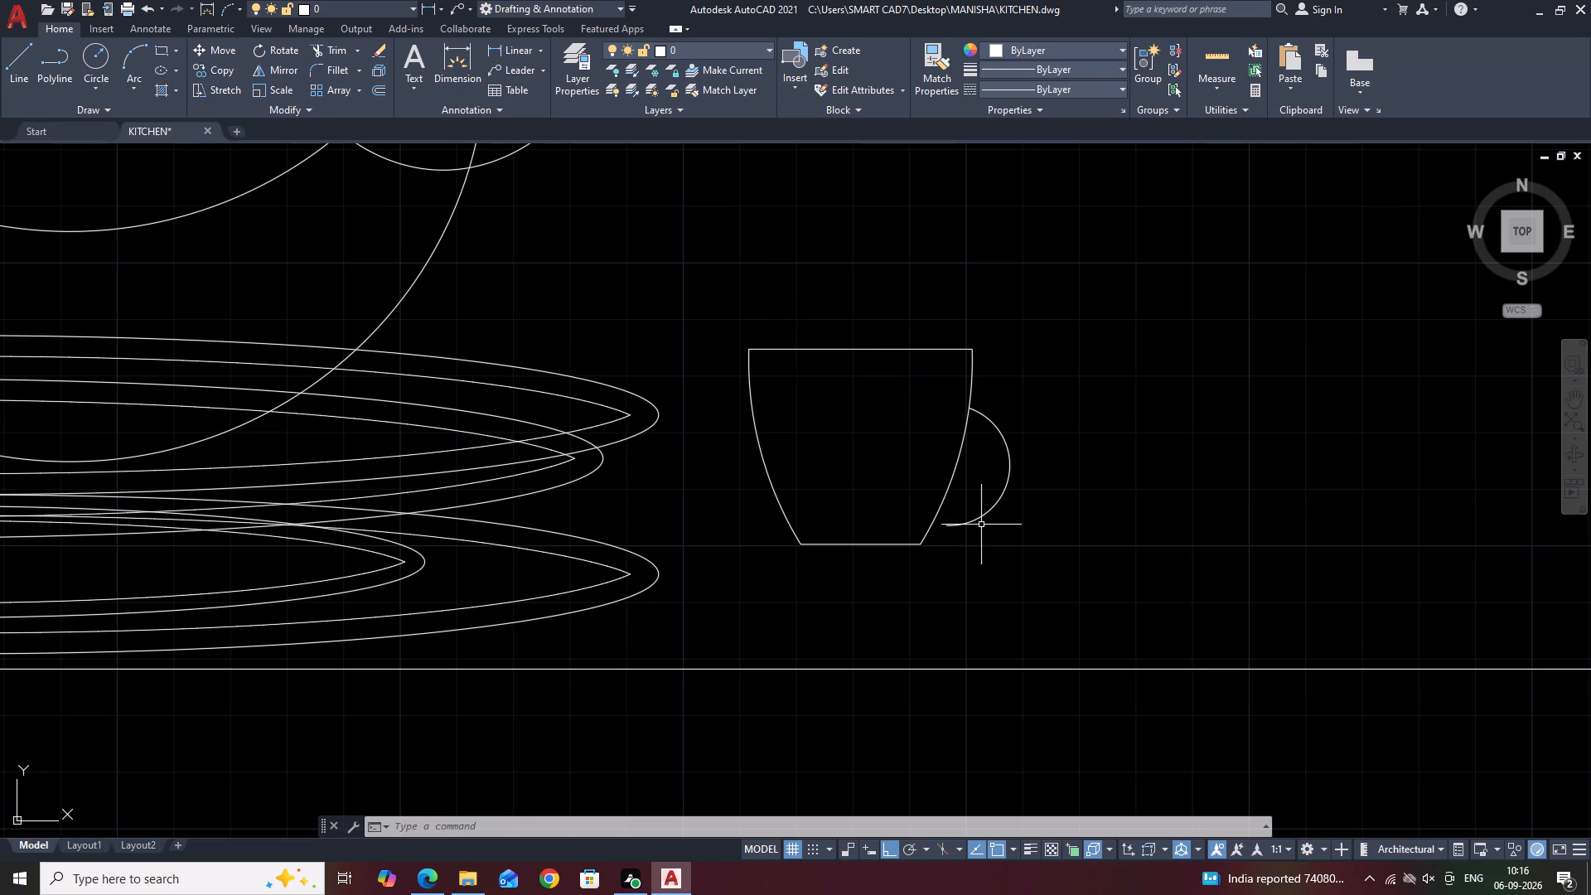
scroll(974, 525, up, 2)
click(935, 497)
drag(921, 545, 916, 564)
click(900, 528)
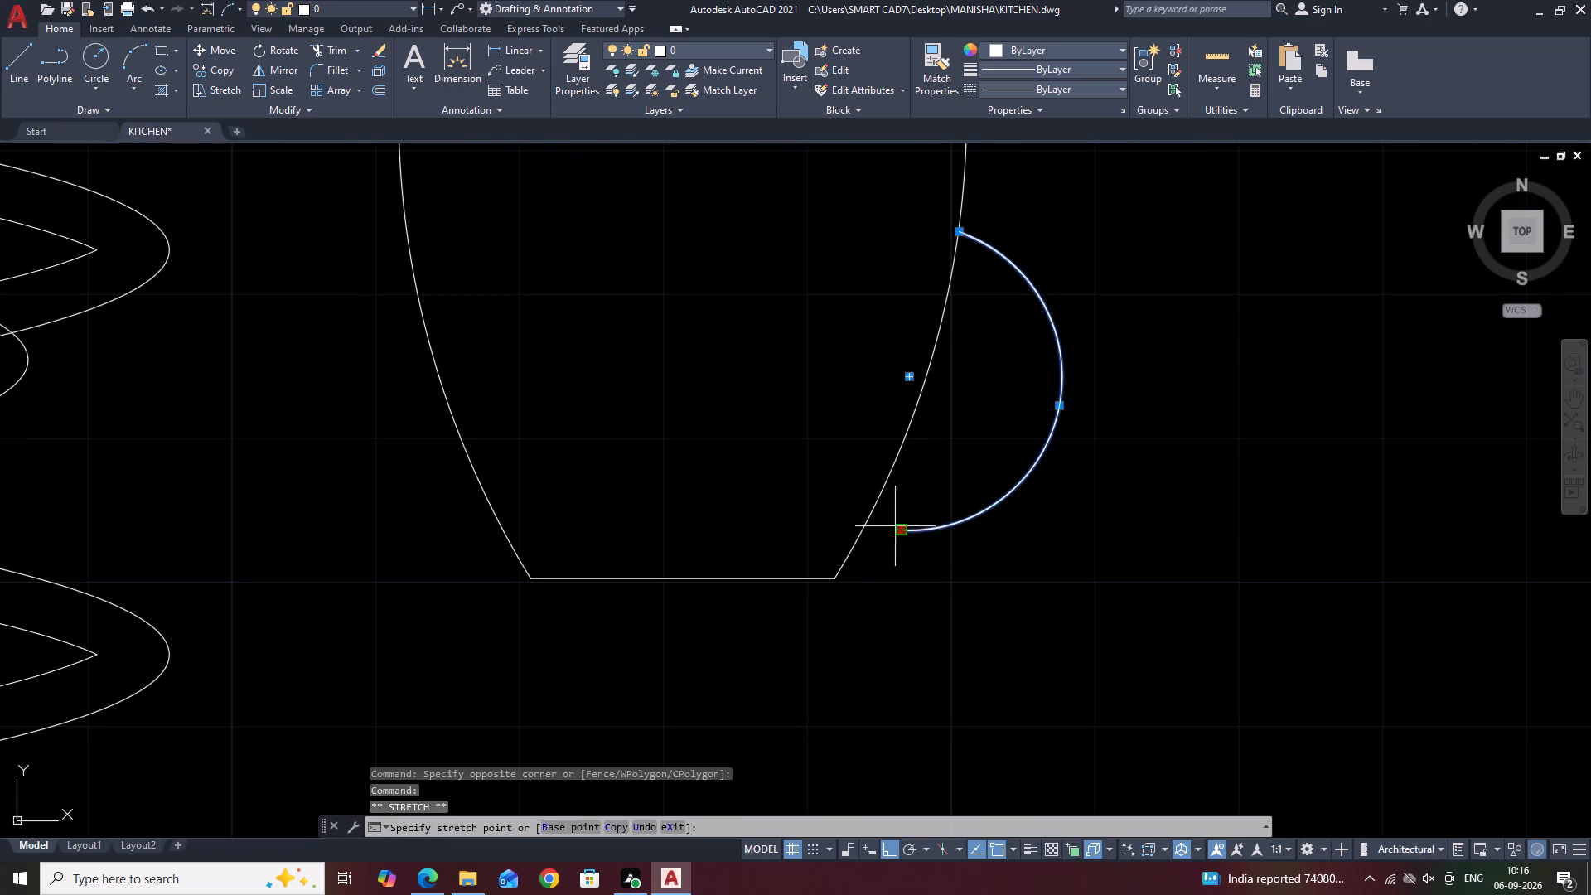
click(868, 519)
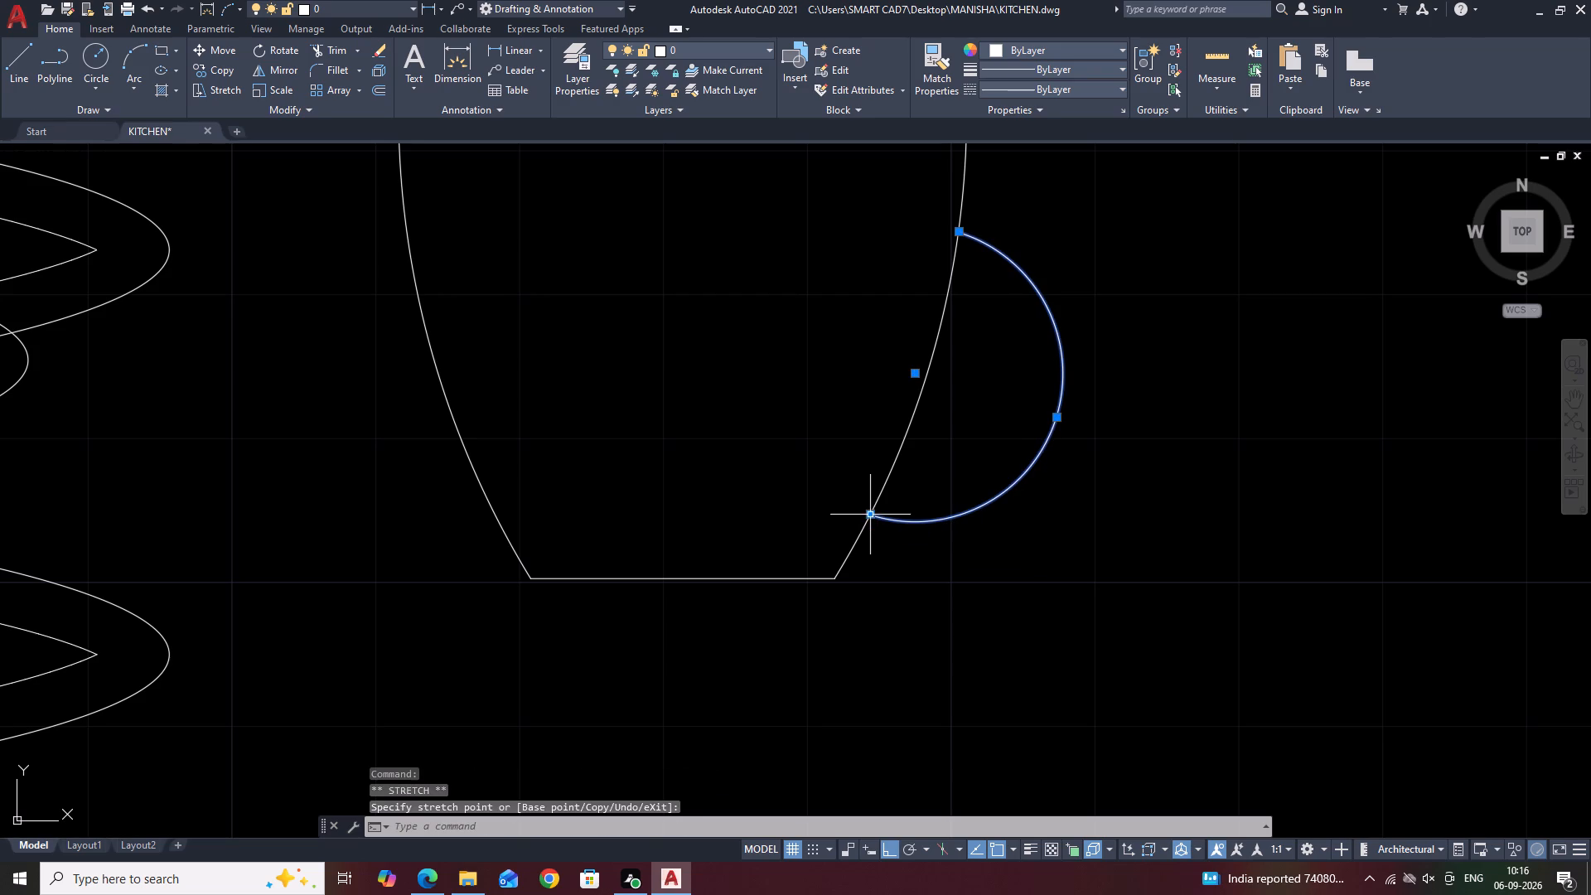
key(Escape)
Scale the whole small cup with its handle to about twice its size, using the rim's left corner as base point.
scroll(1004, 521, down, 1)
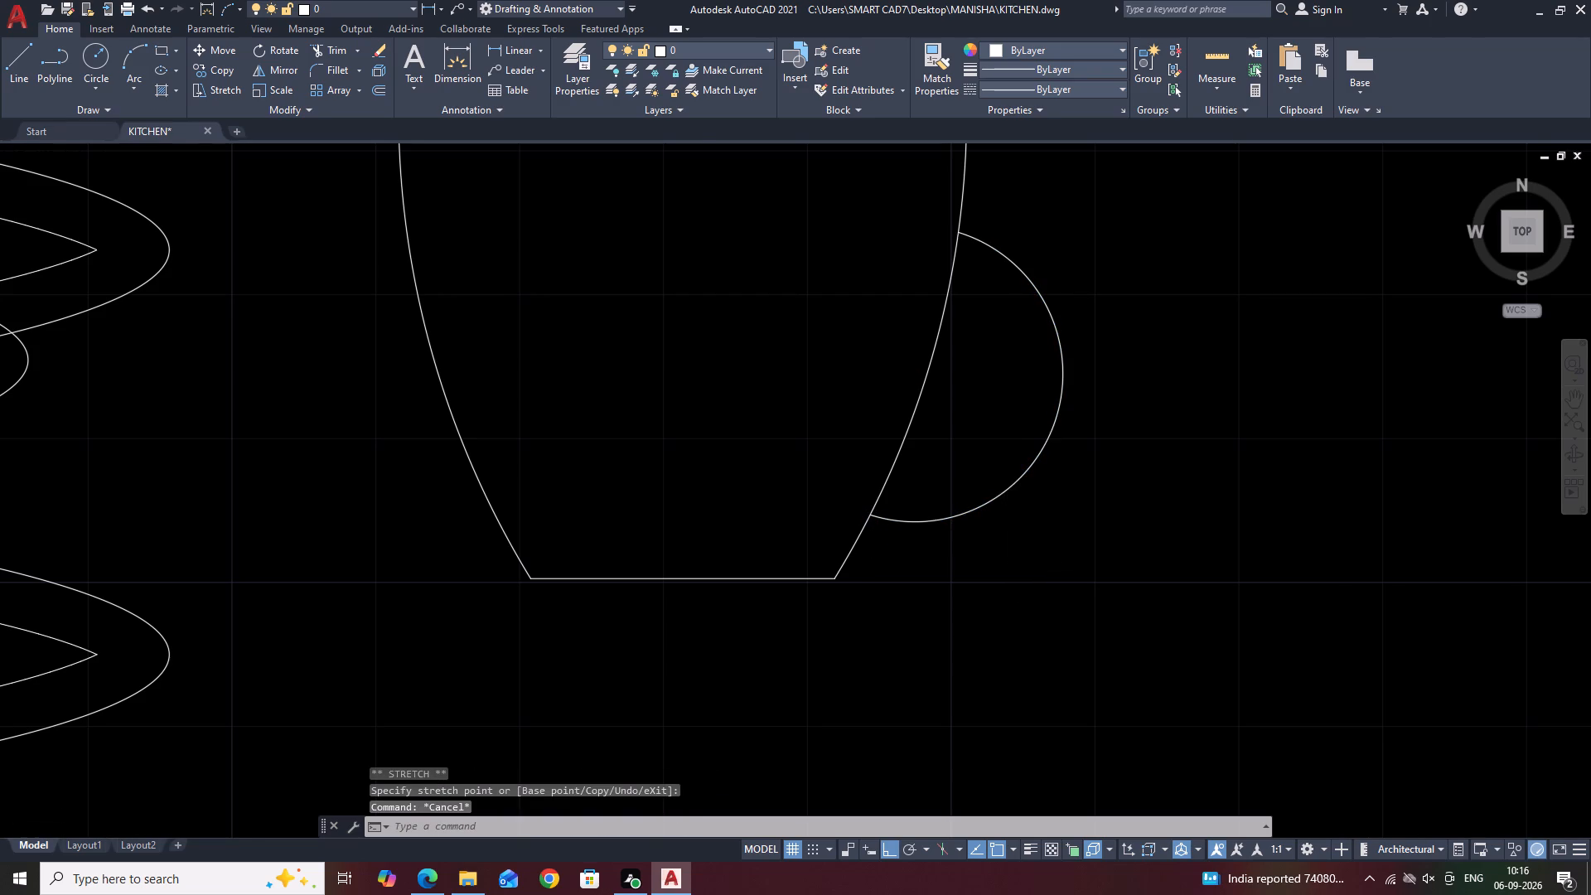
scroll(1004, 521, down, 1)
middle_drag(1071, 508, 982, 539)
scroll(759, 427, down, 2)
middle_drag(932, 364, 940, 430)
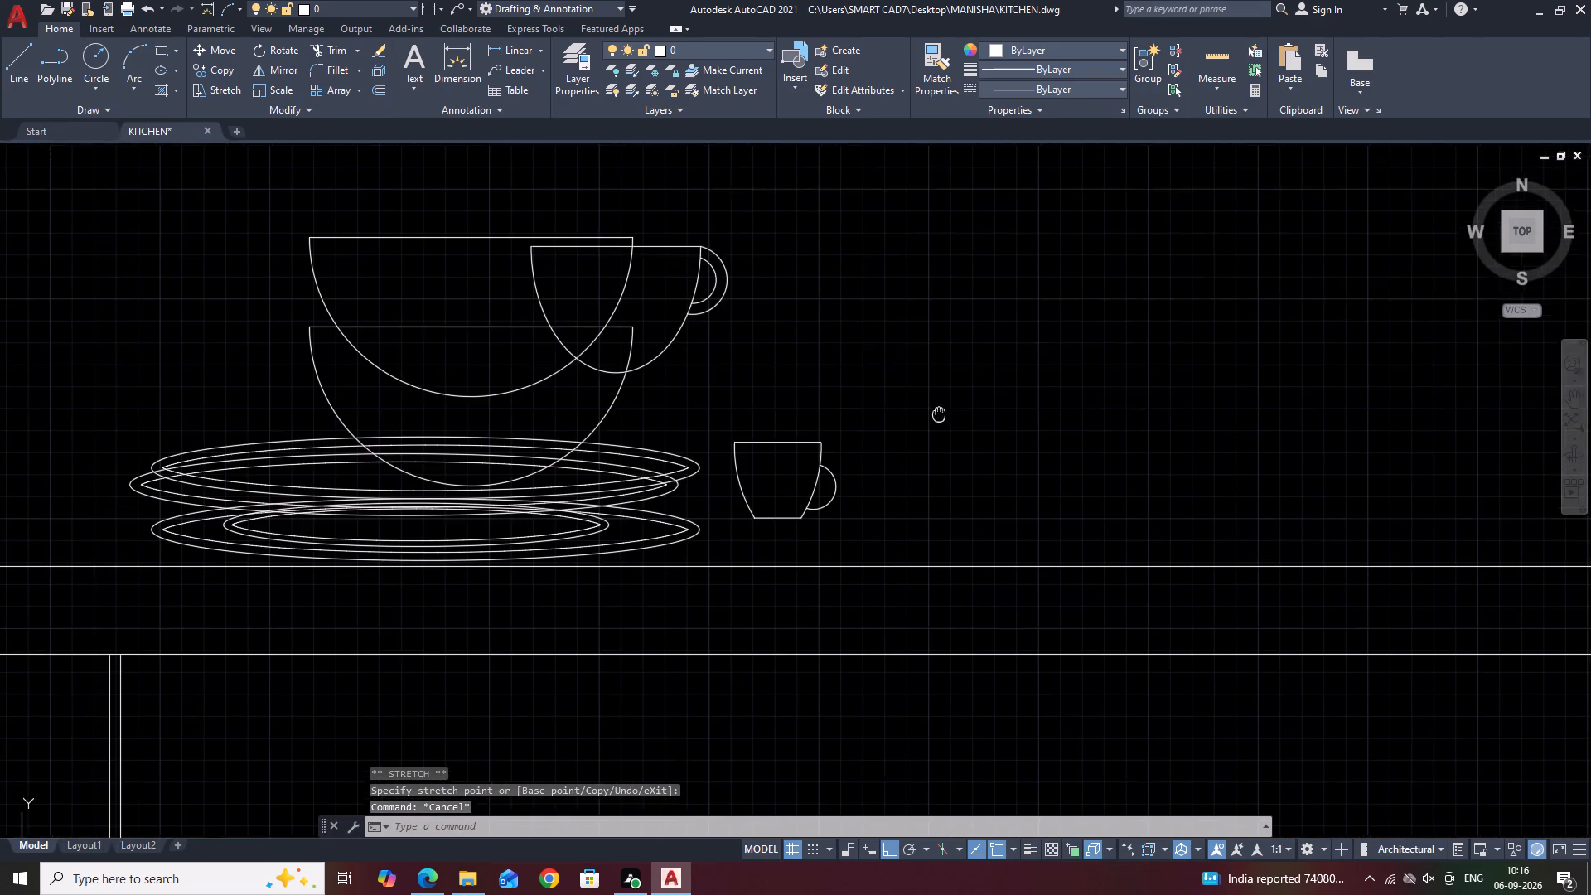
middle_drag(940, 430, 943, 457)
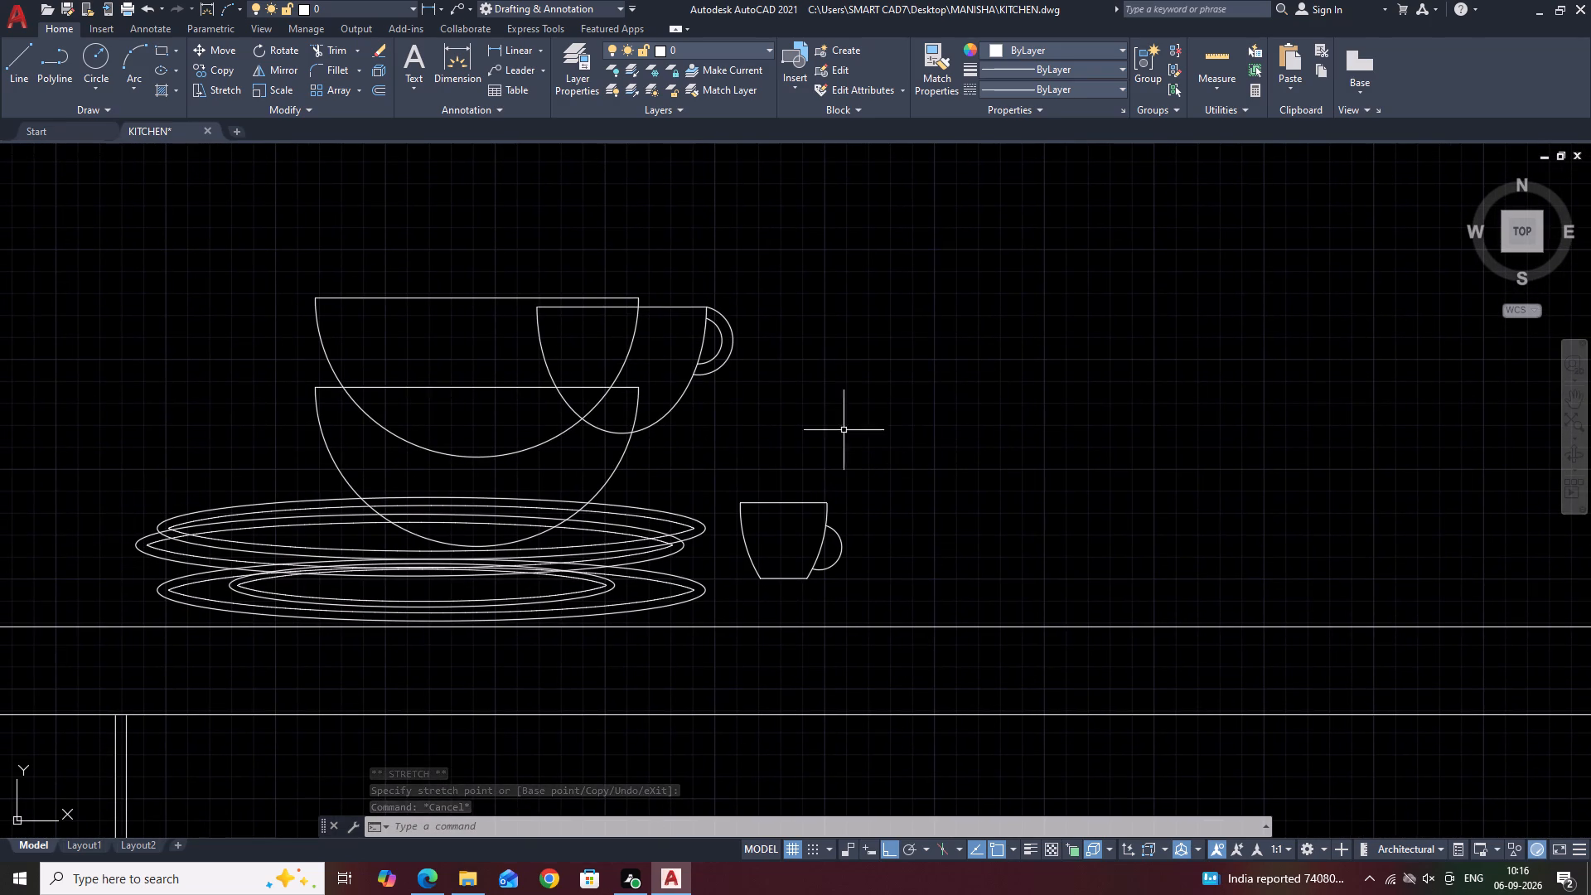
scroll(752, 509, up, 1)
click(714, 450)
click(921, 675)
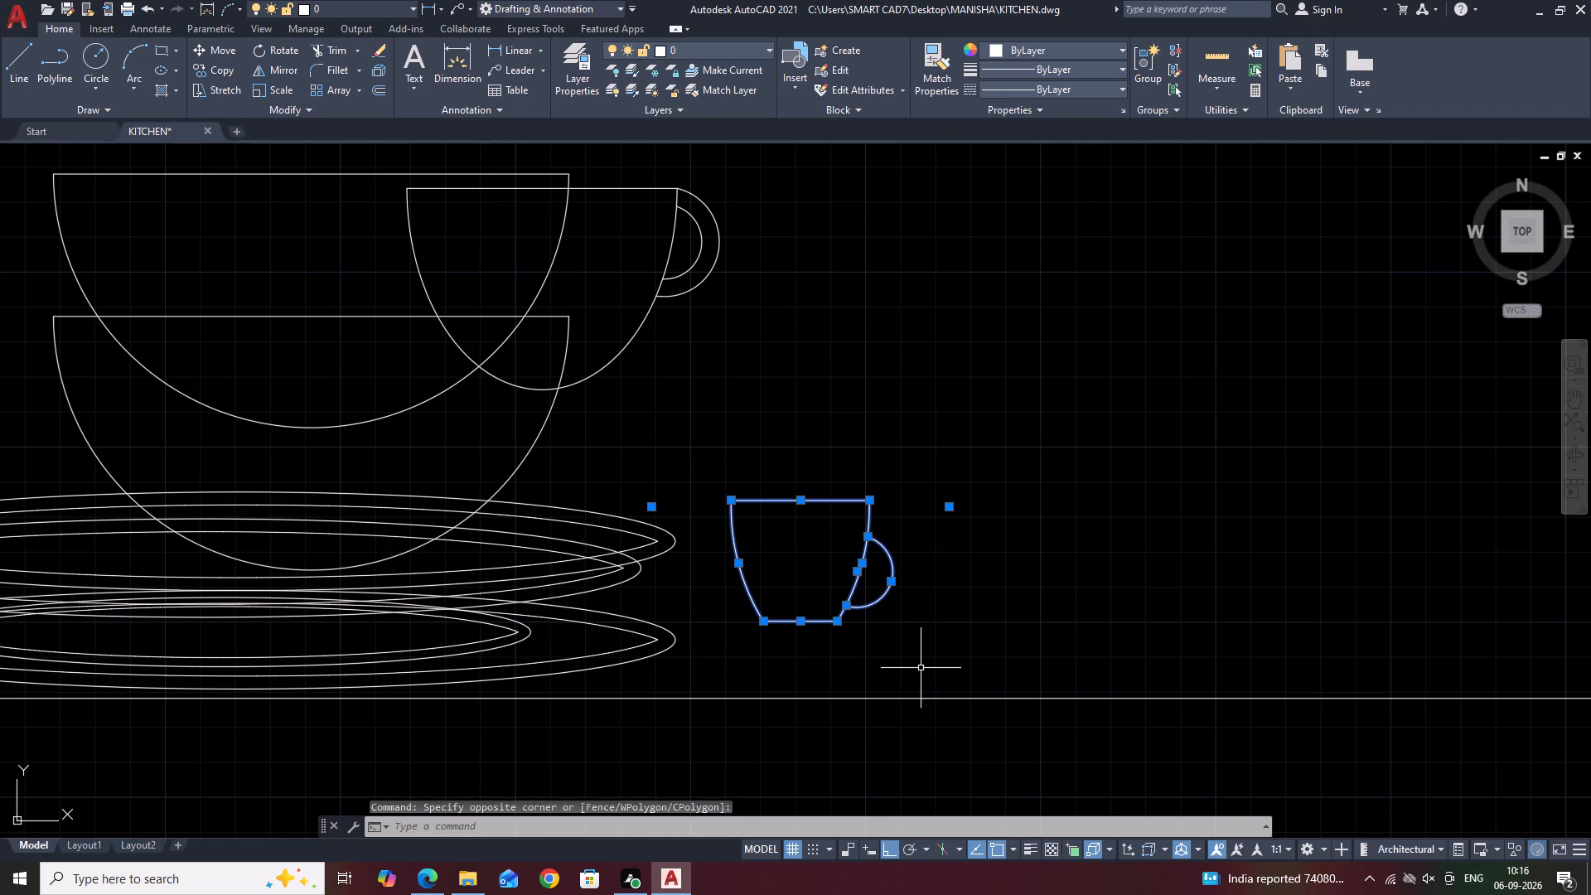
key(s)
key(c)
key(space)
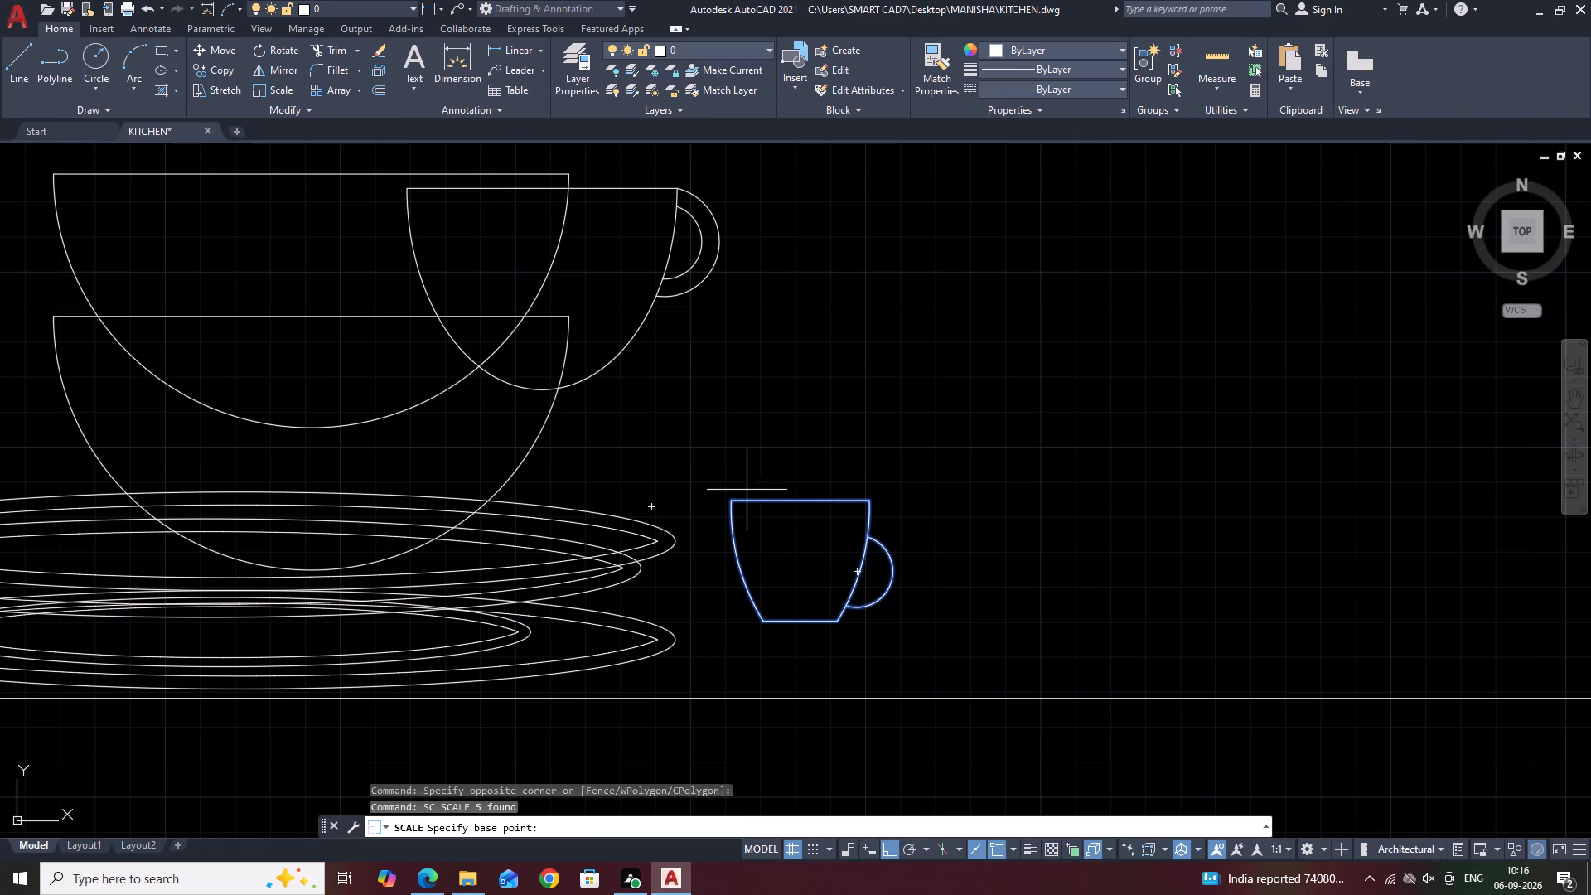
click(729, 502)
scroll(729, 501, down, 2)
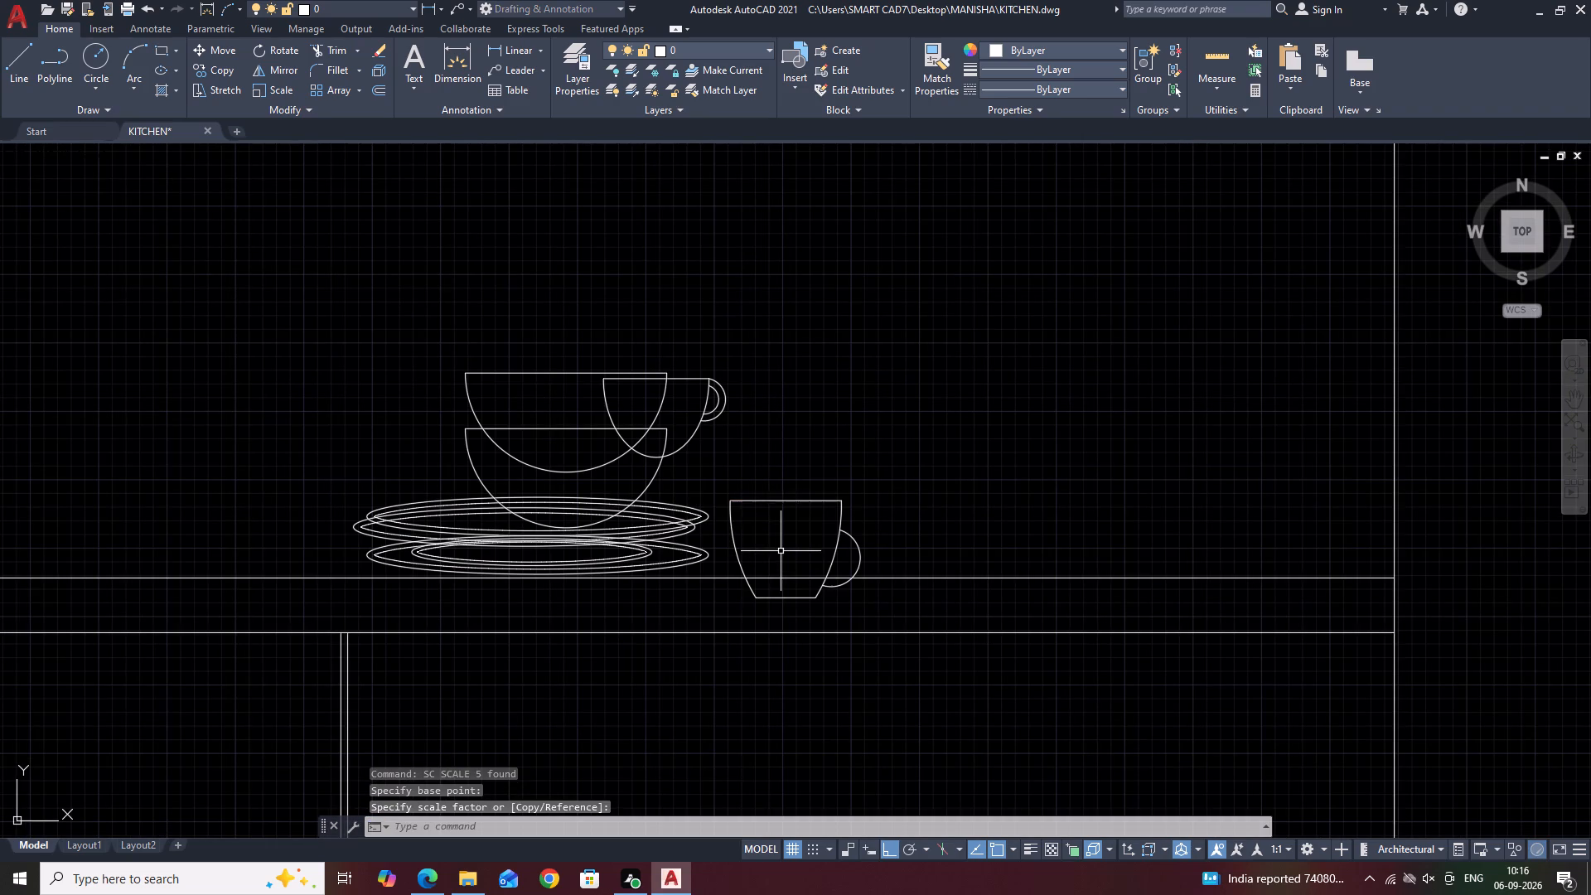
Move the enlarged small cup with its handle straight up so its base clears the countertop line.
click(781, 551)
key(Escape)
drag(716, 476, 720, 483)
click(866, 632)
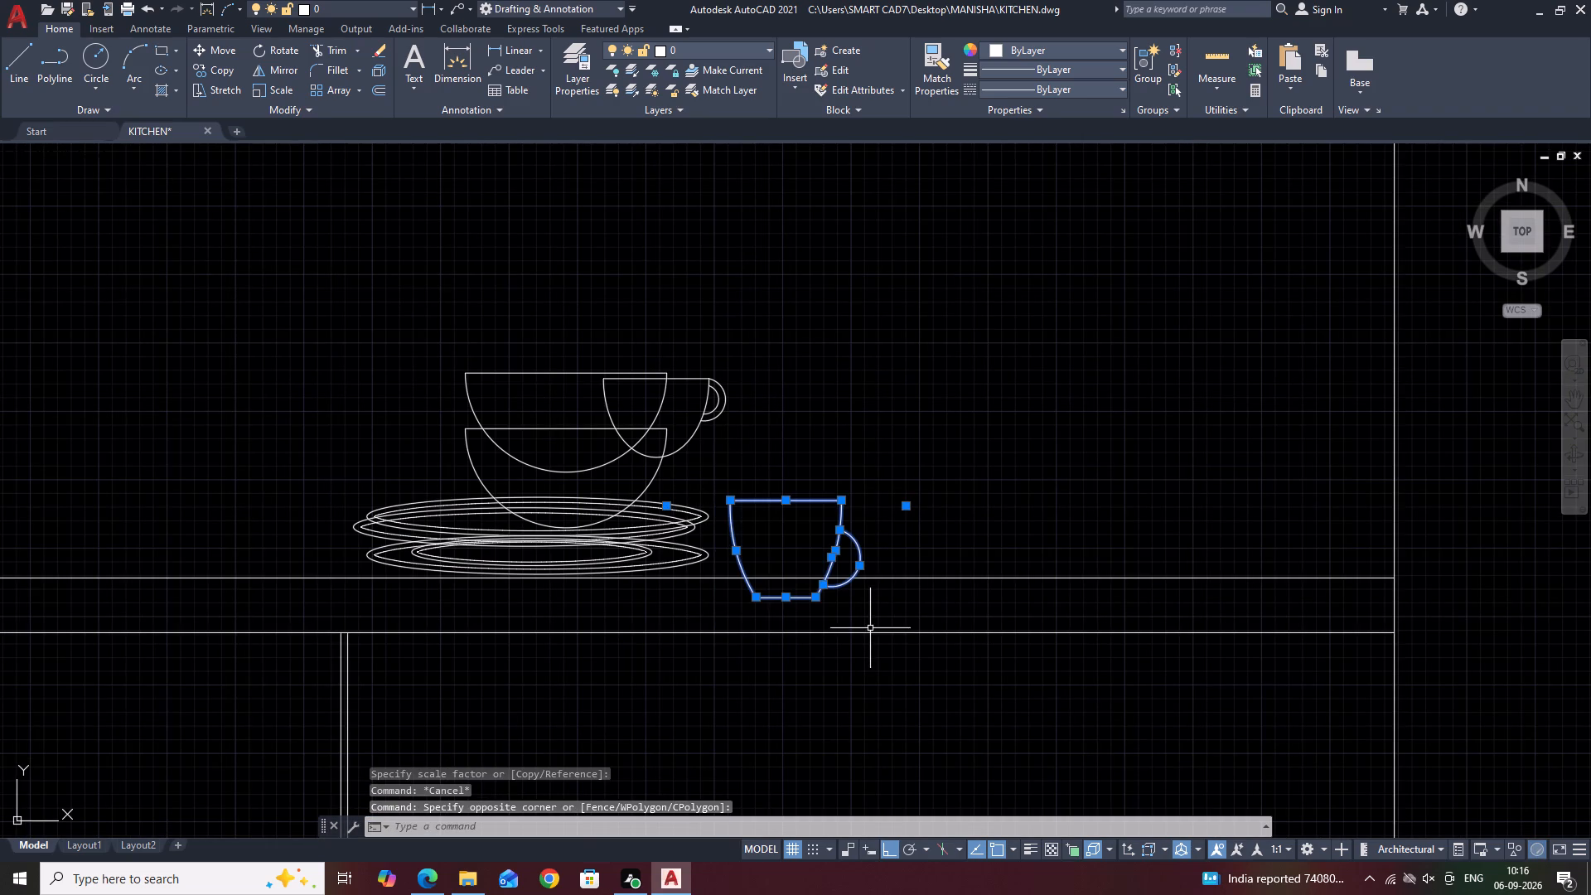
key(m)
key(space)
scroll(868, 636, up, 1)
click(832, 602)
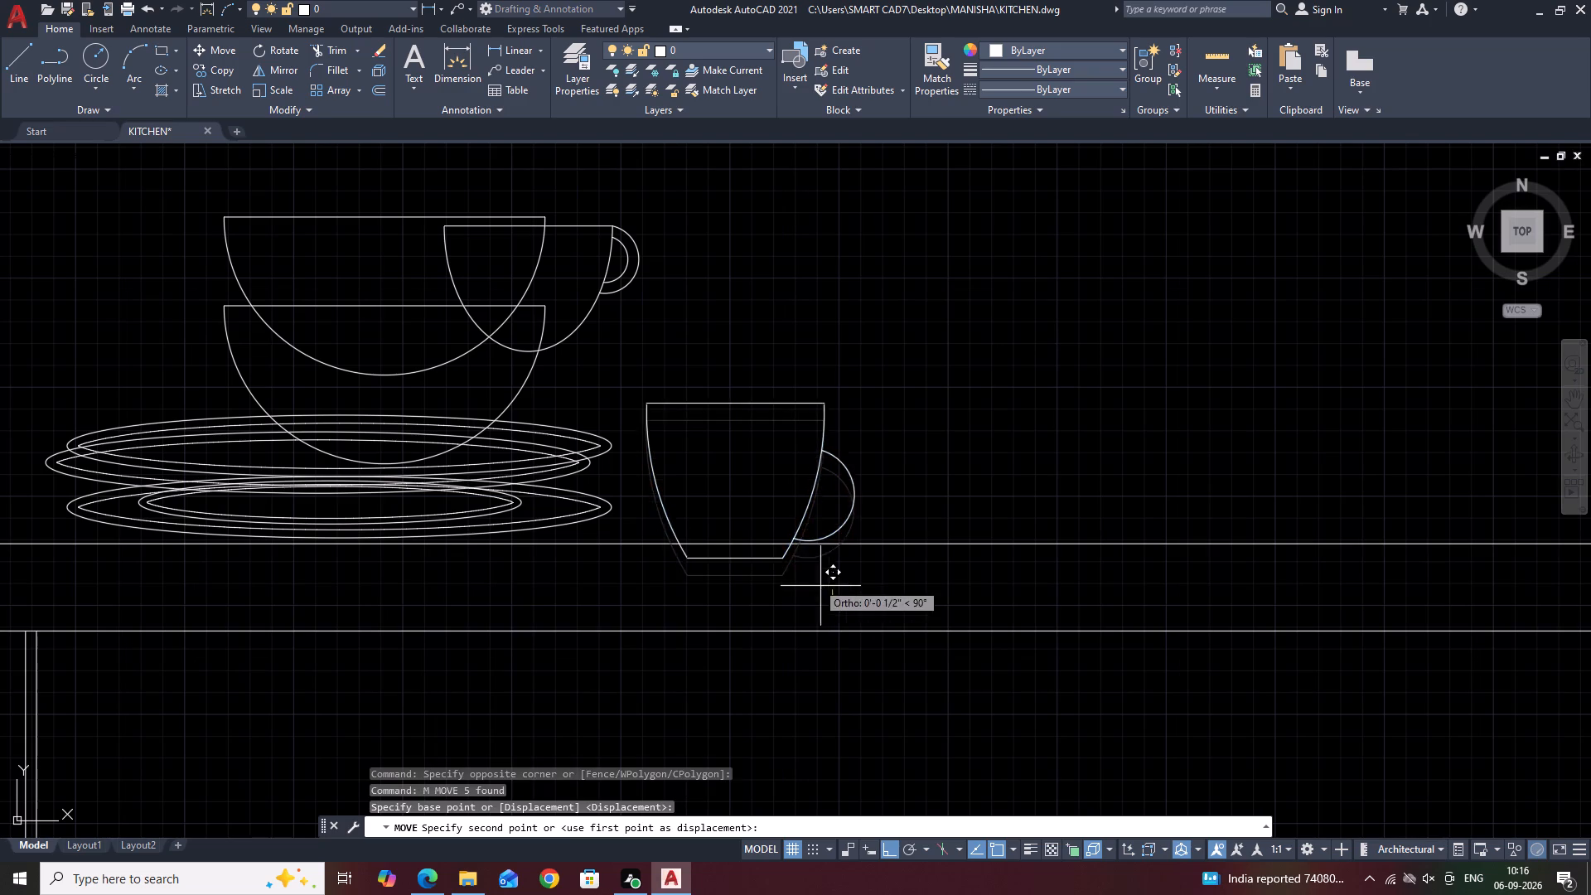
click(768, 527)
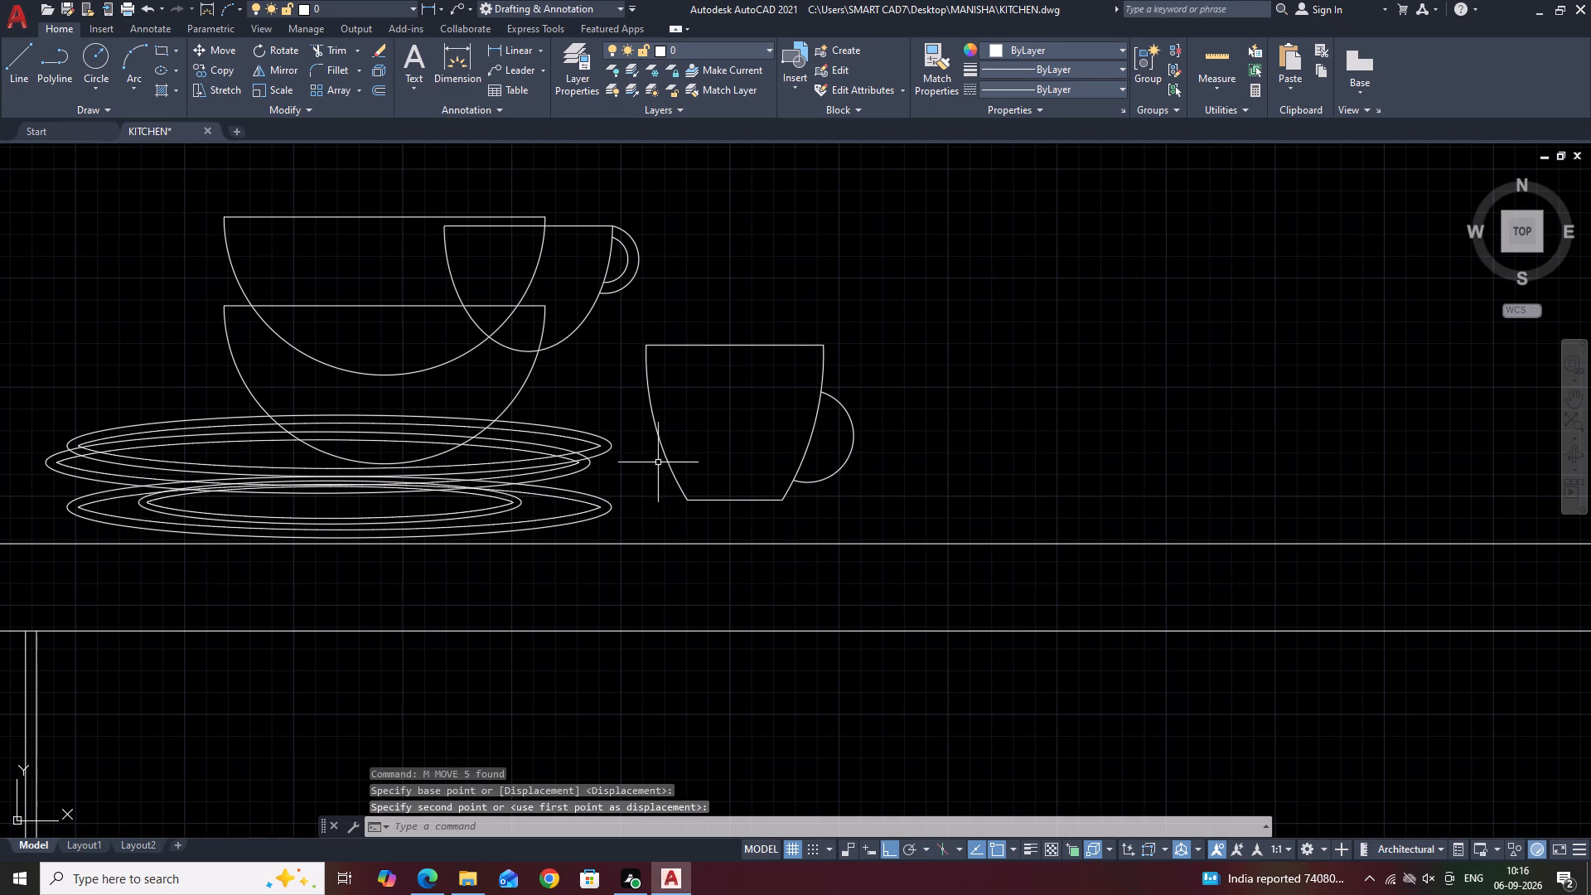
Move the small cup with ortho off so its left side curve meets the right end of the upper stacked plates.
middle_drag(753, 479, 868, 549)
click(736, 387)
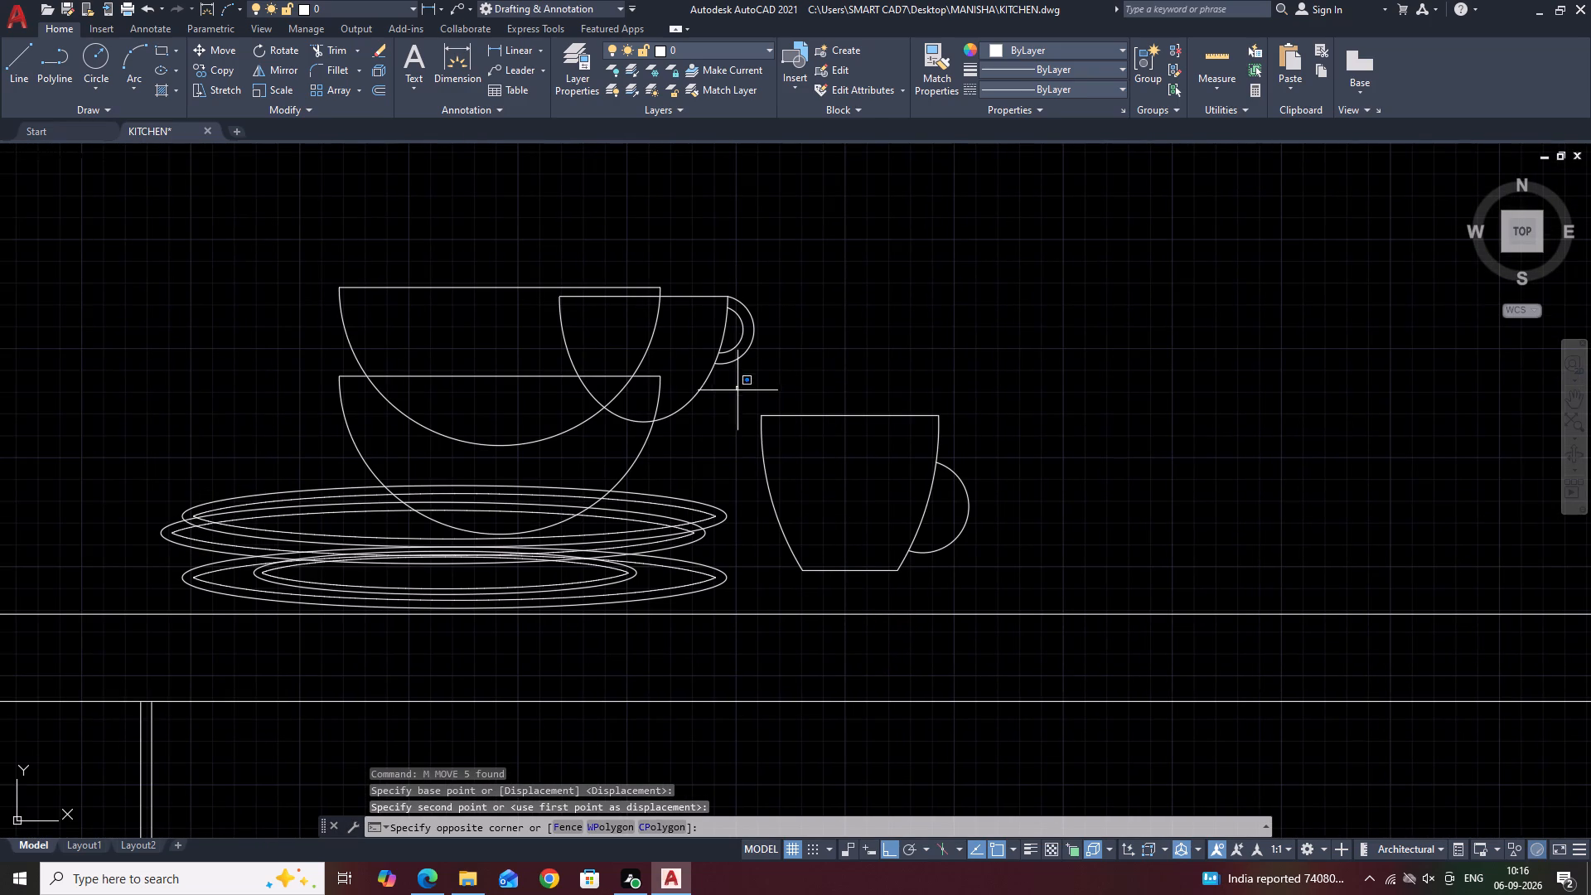
click(1028, 612)
key(m)
key(space)
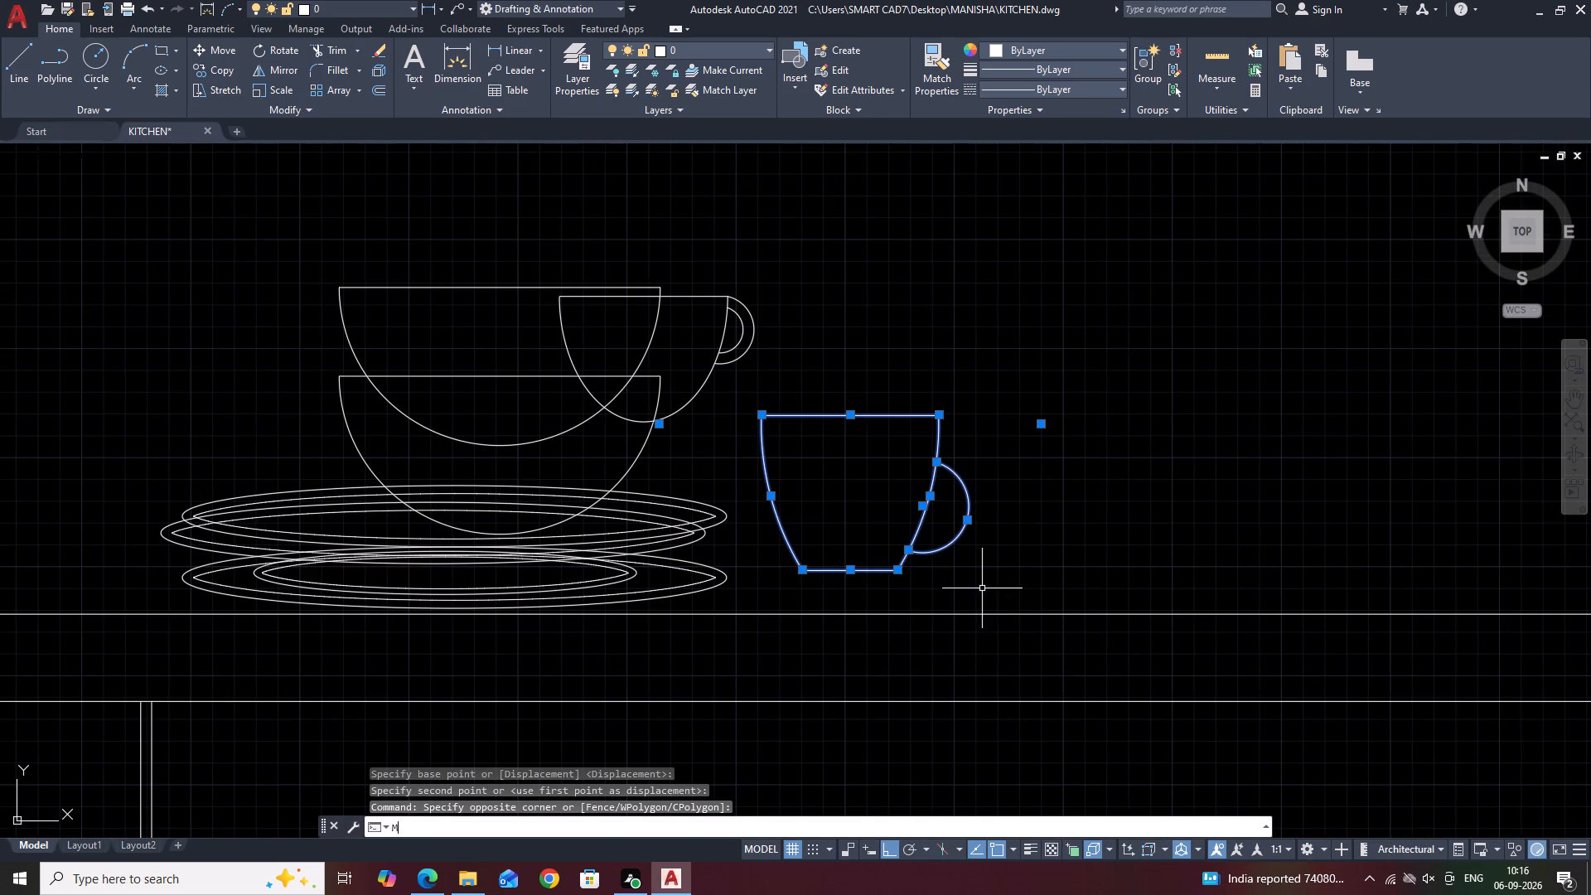
click(766, 491)
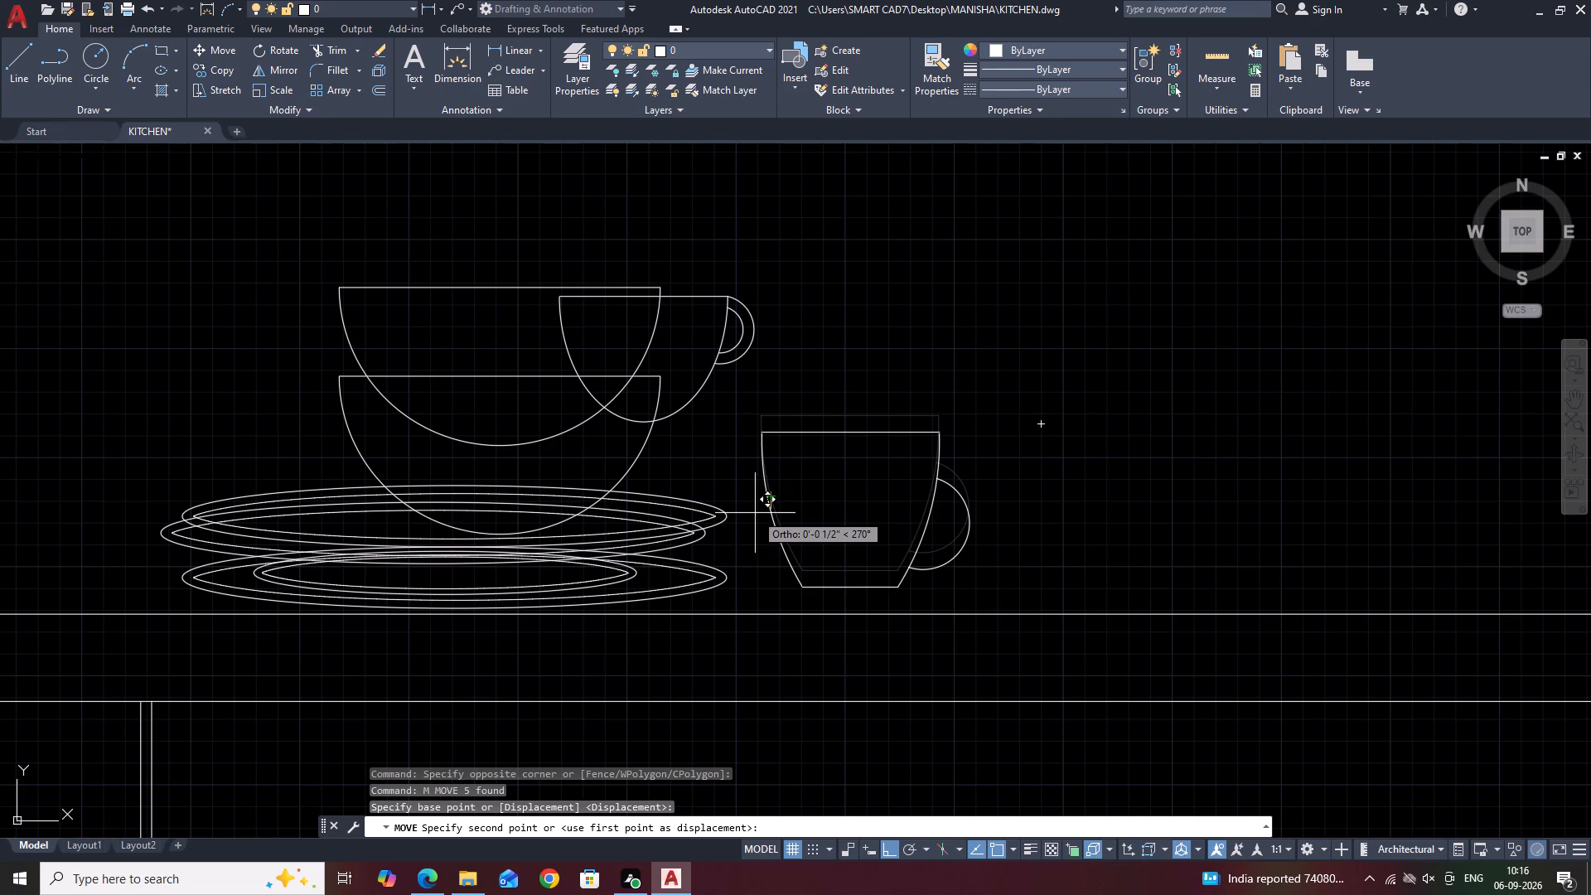
key(F8)
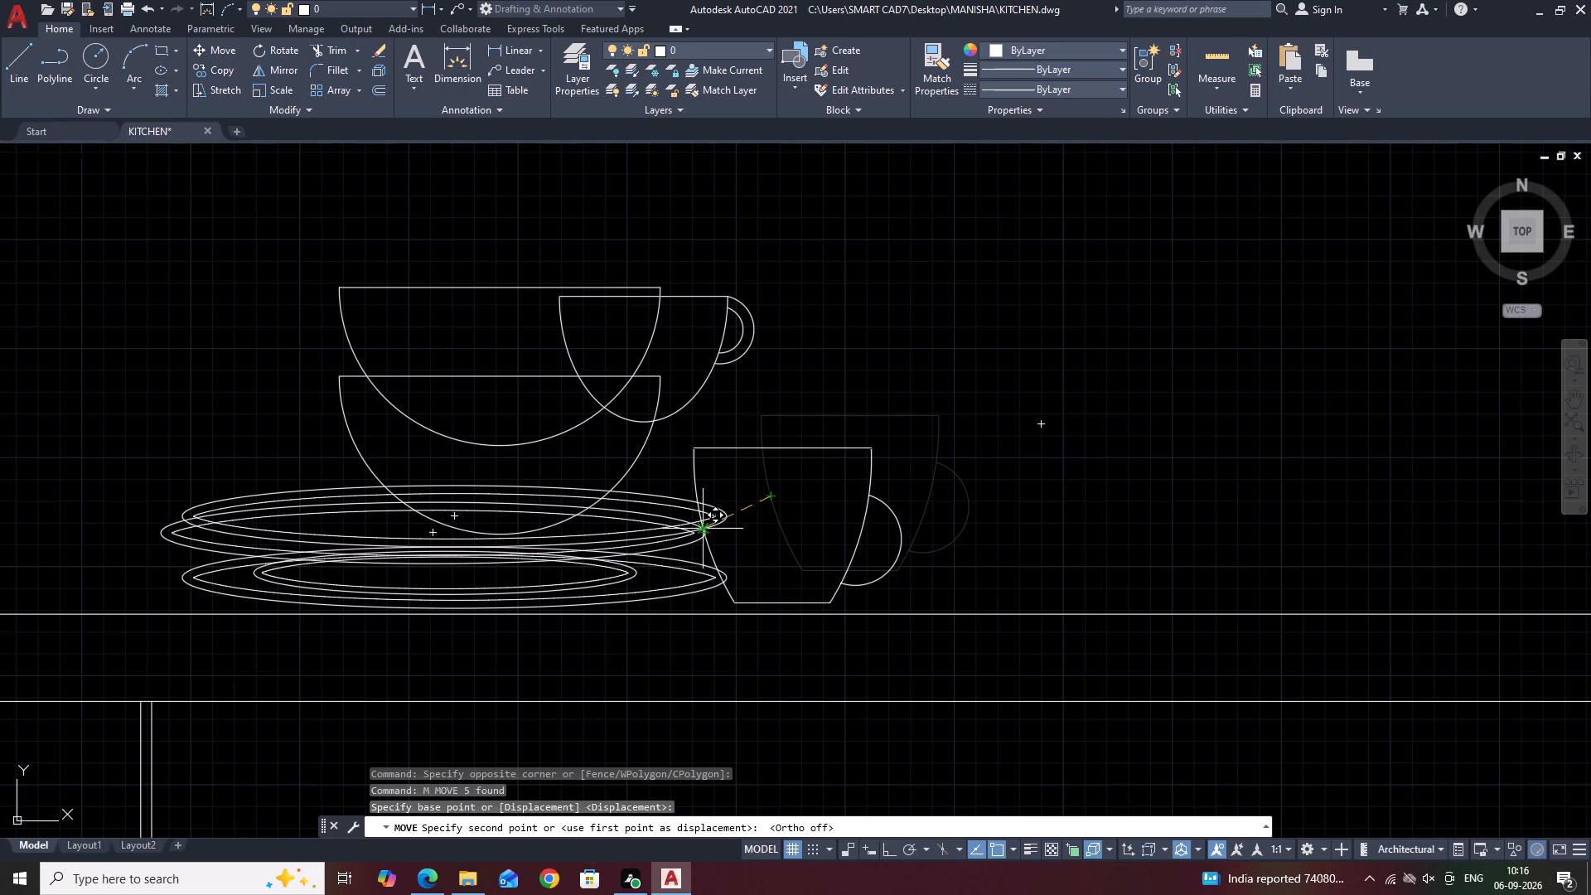
click(698, 530)
key(Escape)
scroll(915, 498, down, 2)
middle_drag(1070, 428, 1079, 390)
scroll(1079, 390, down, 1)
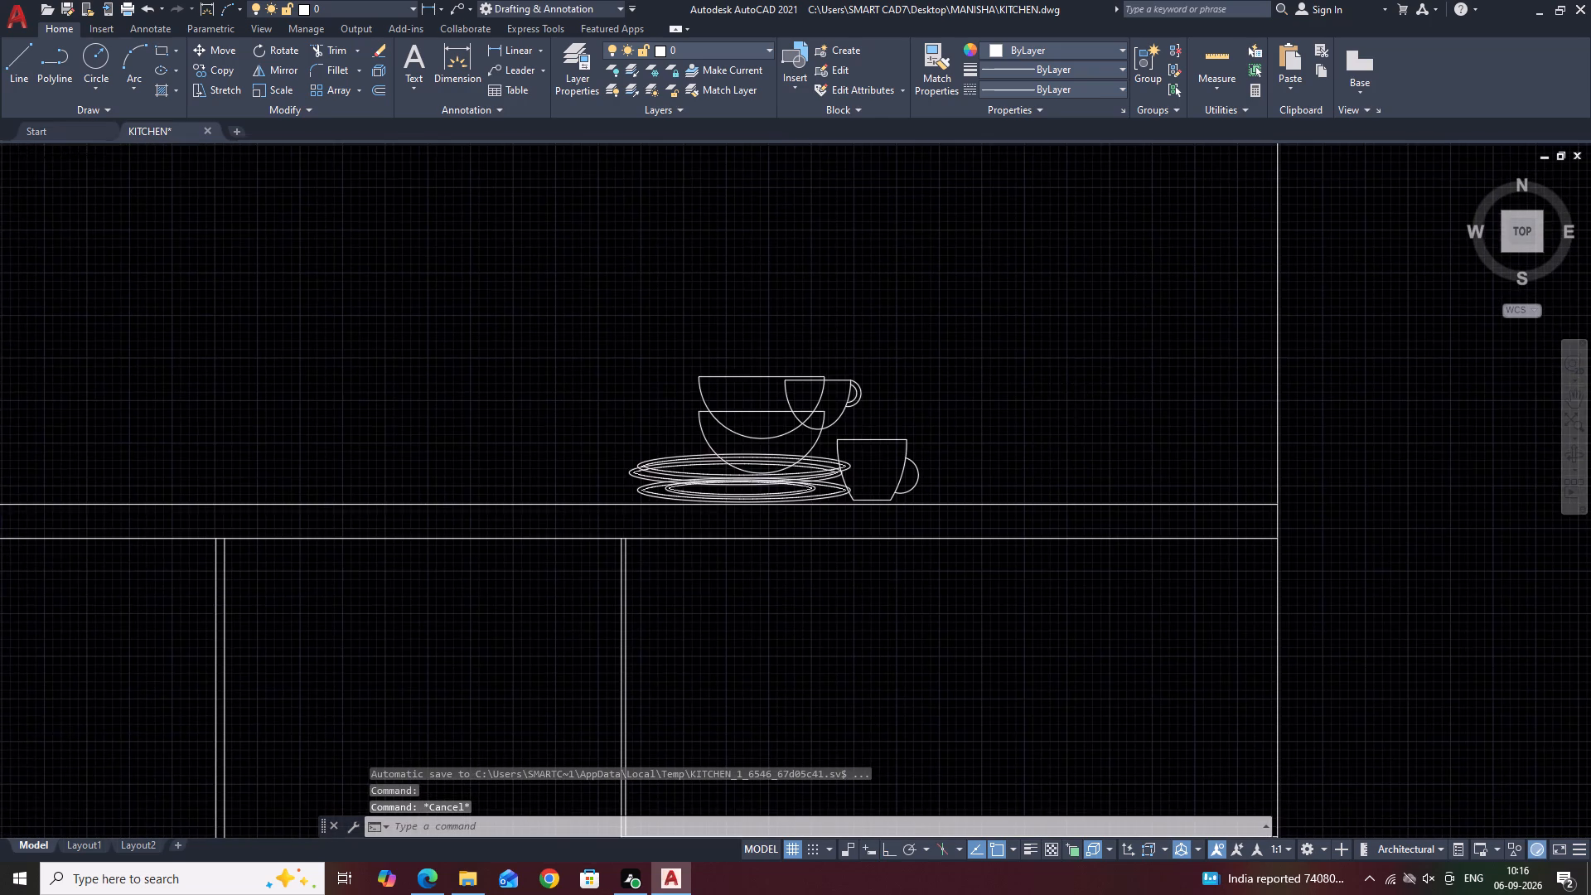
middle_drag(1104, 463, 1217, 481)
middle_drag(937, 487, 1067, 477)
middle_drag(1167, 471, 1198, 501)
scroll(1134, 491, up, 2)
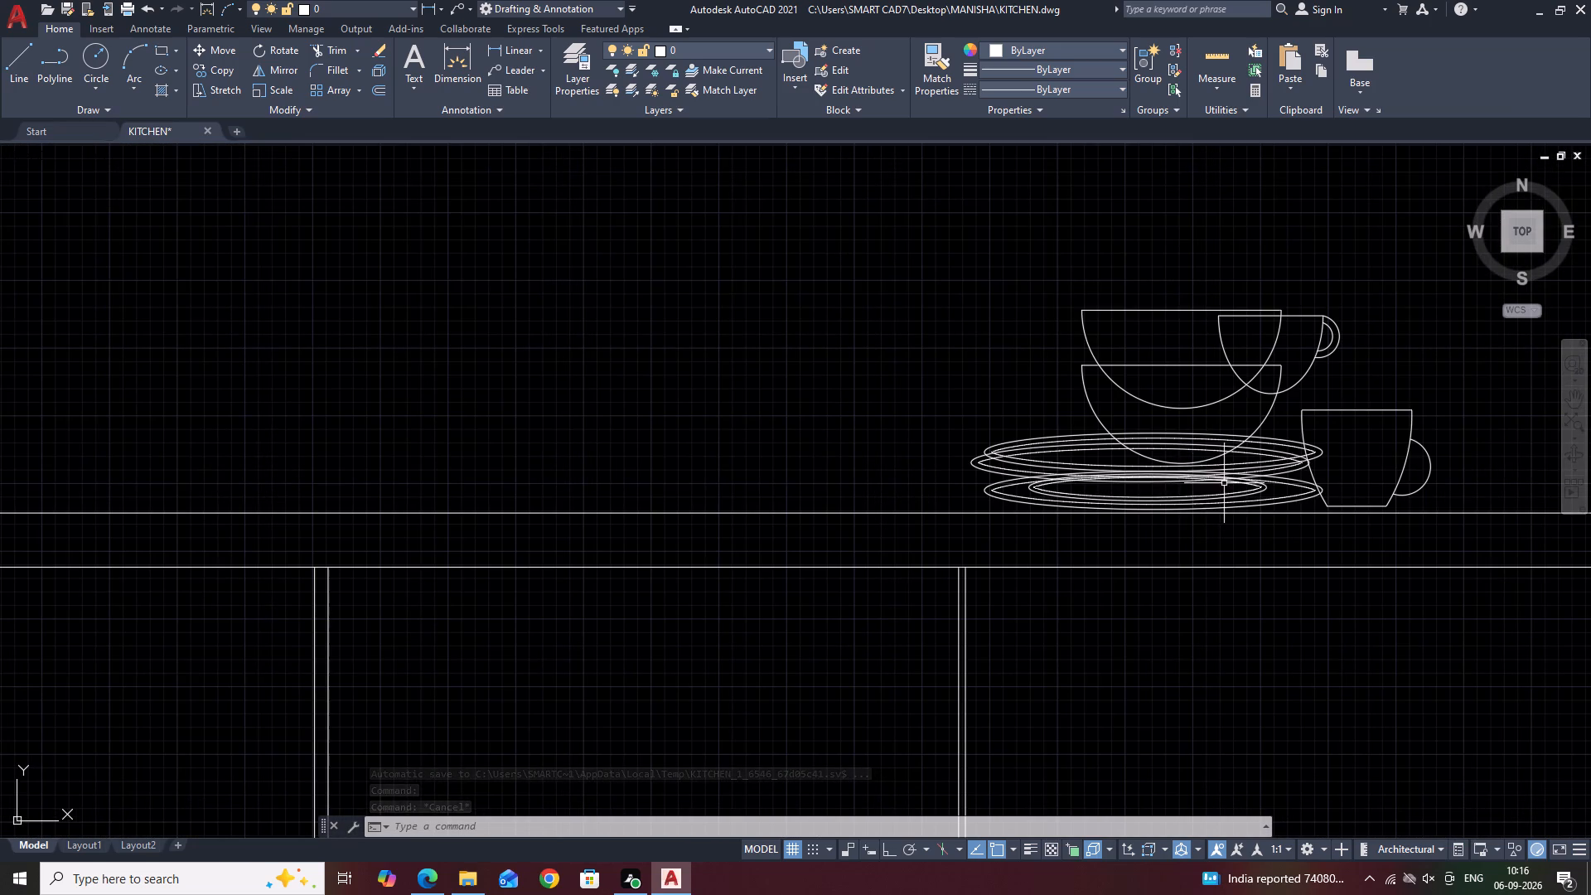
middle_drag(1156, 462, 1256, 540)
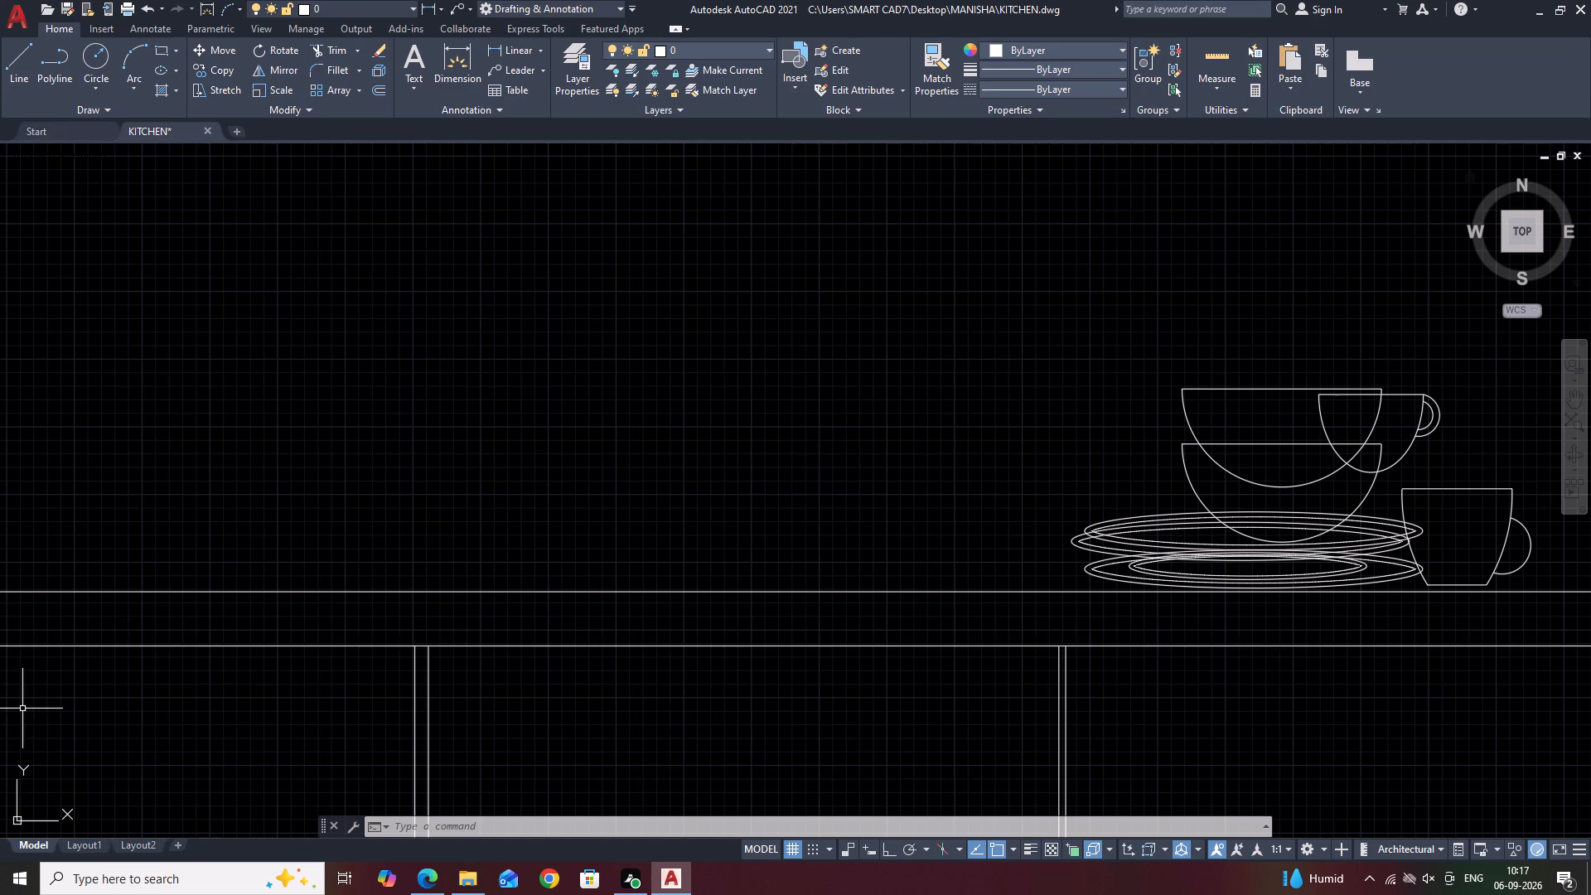
Draw a wavy open spline rising from the countertop's top line near its left end, as one side of a bottle shape.
scroll(334, 389, down, 3)
middle_drag(554, 465, 568, 455)
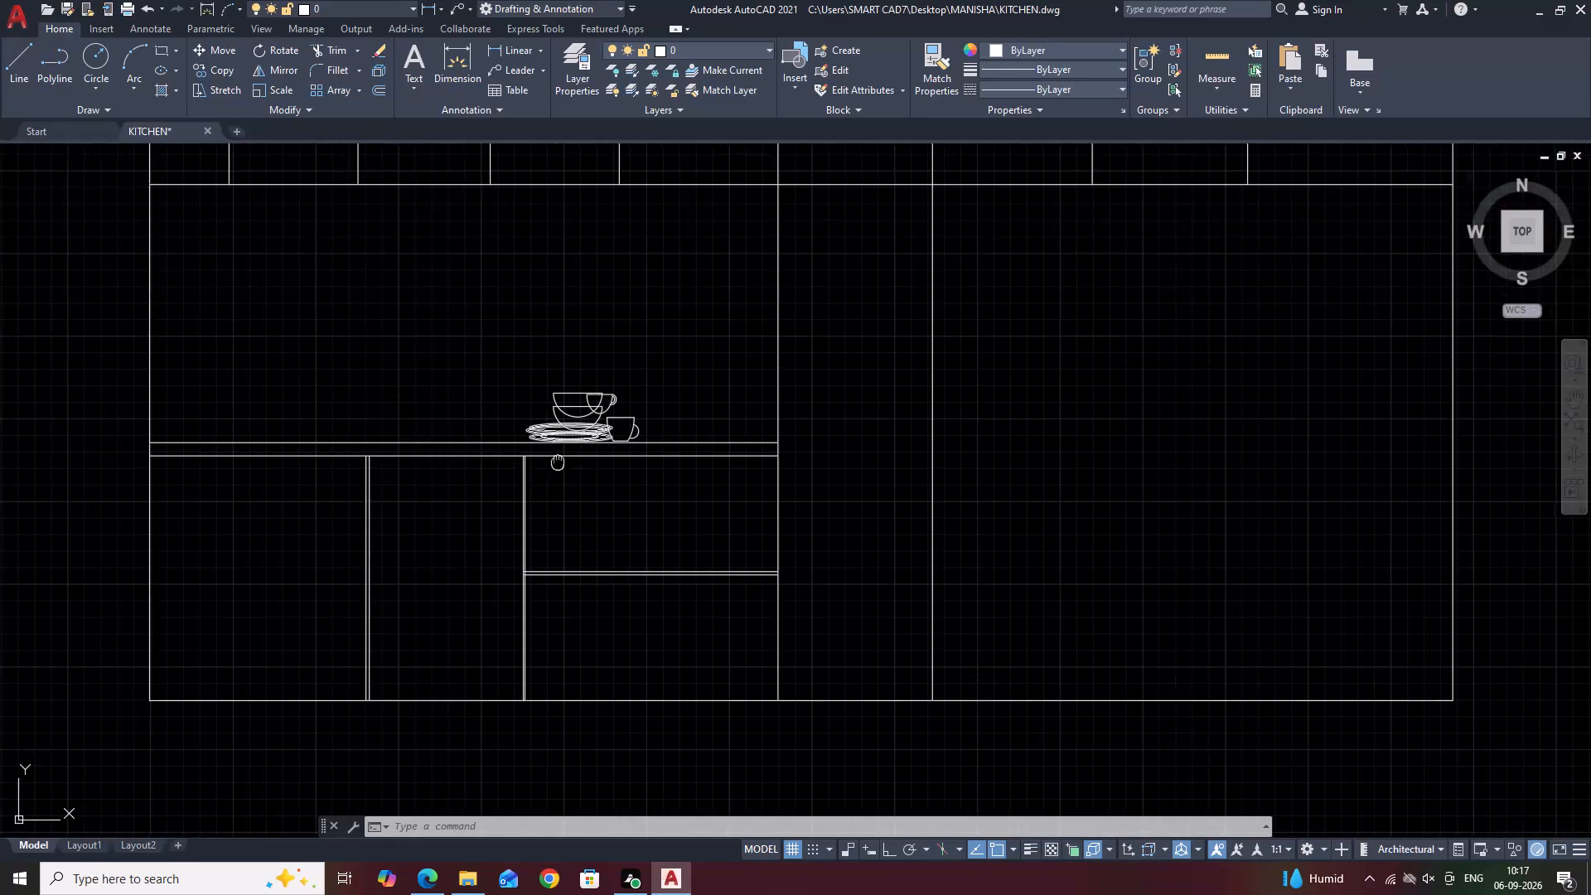
middle_drag(568, 455, 629, 444)
middle_drag(293, 504, 350, 579)
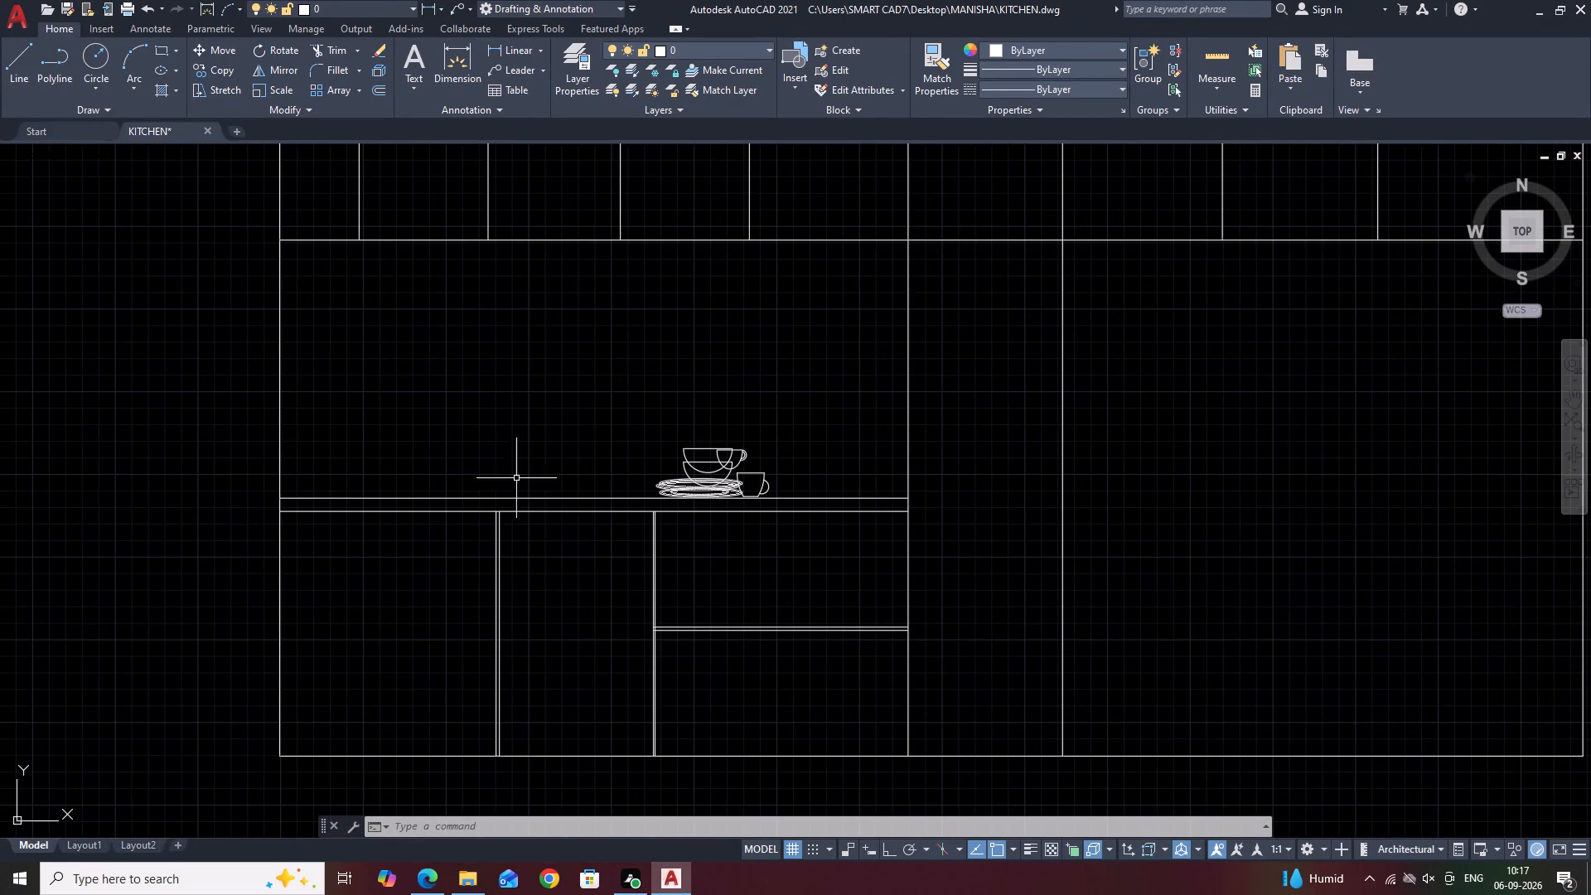
middle_drag(380, 501, 498, 526)
key(s)
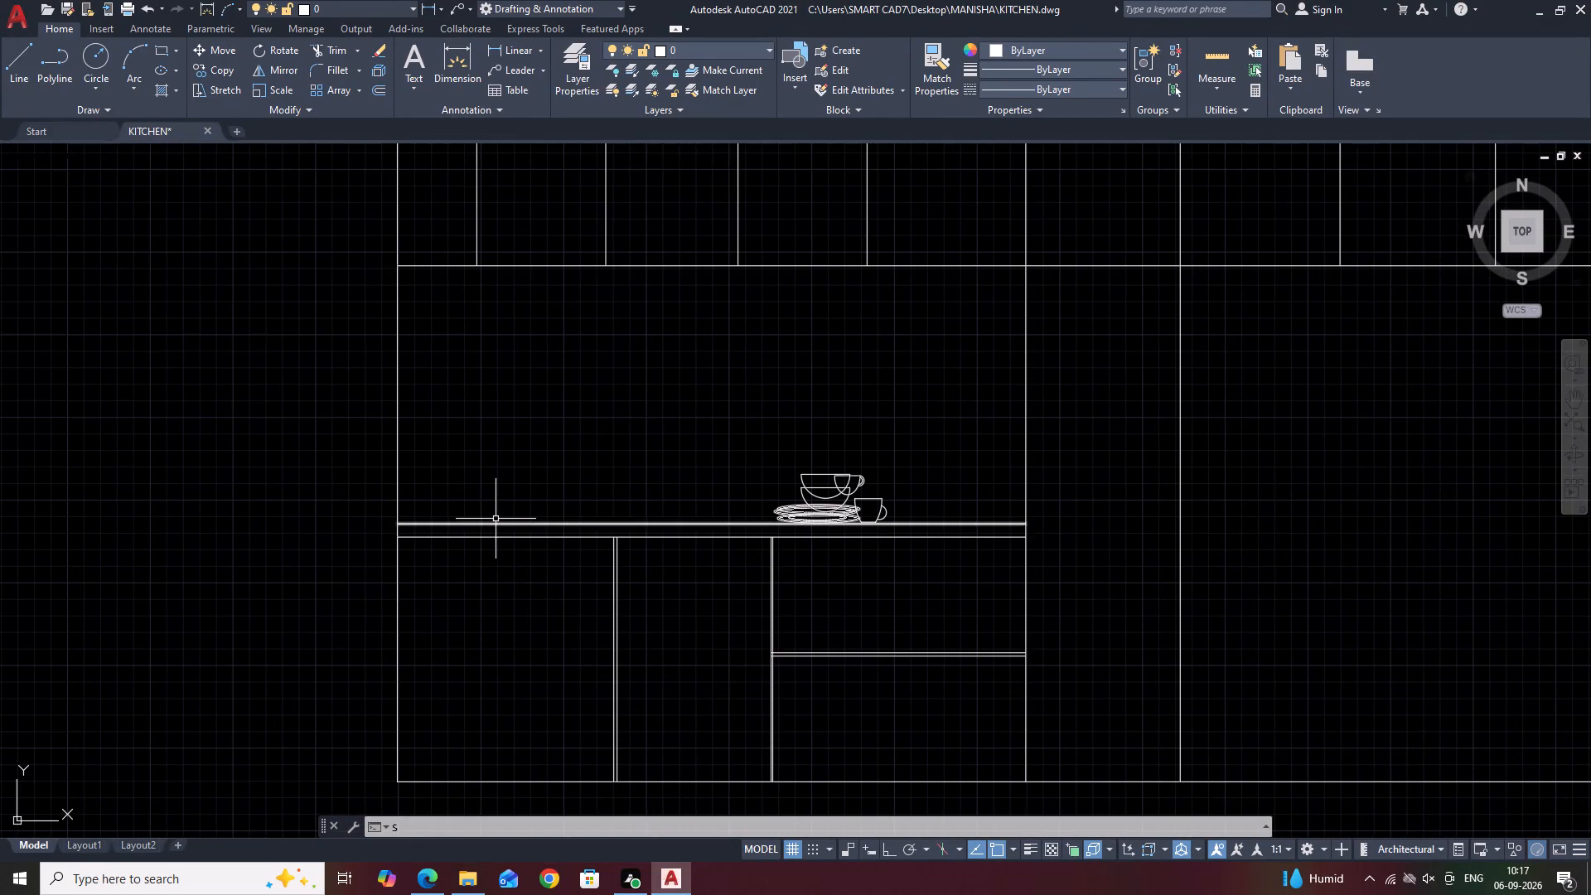
text(PL)
key(space)
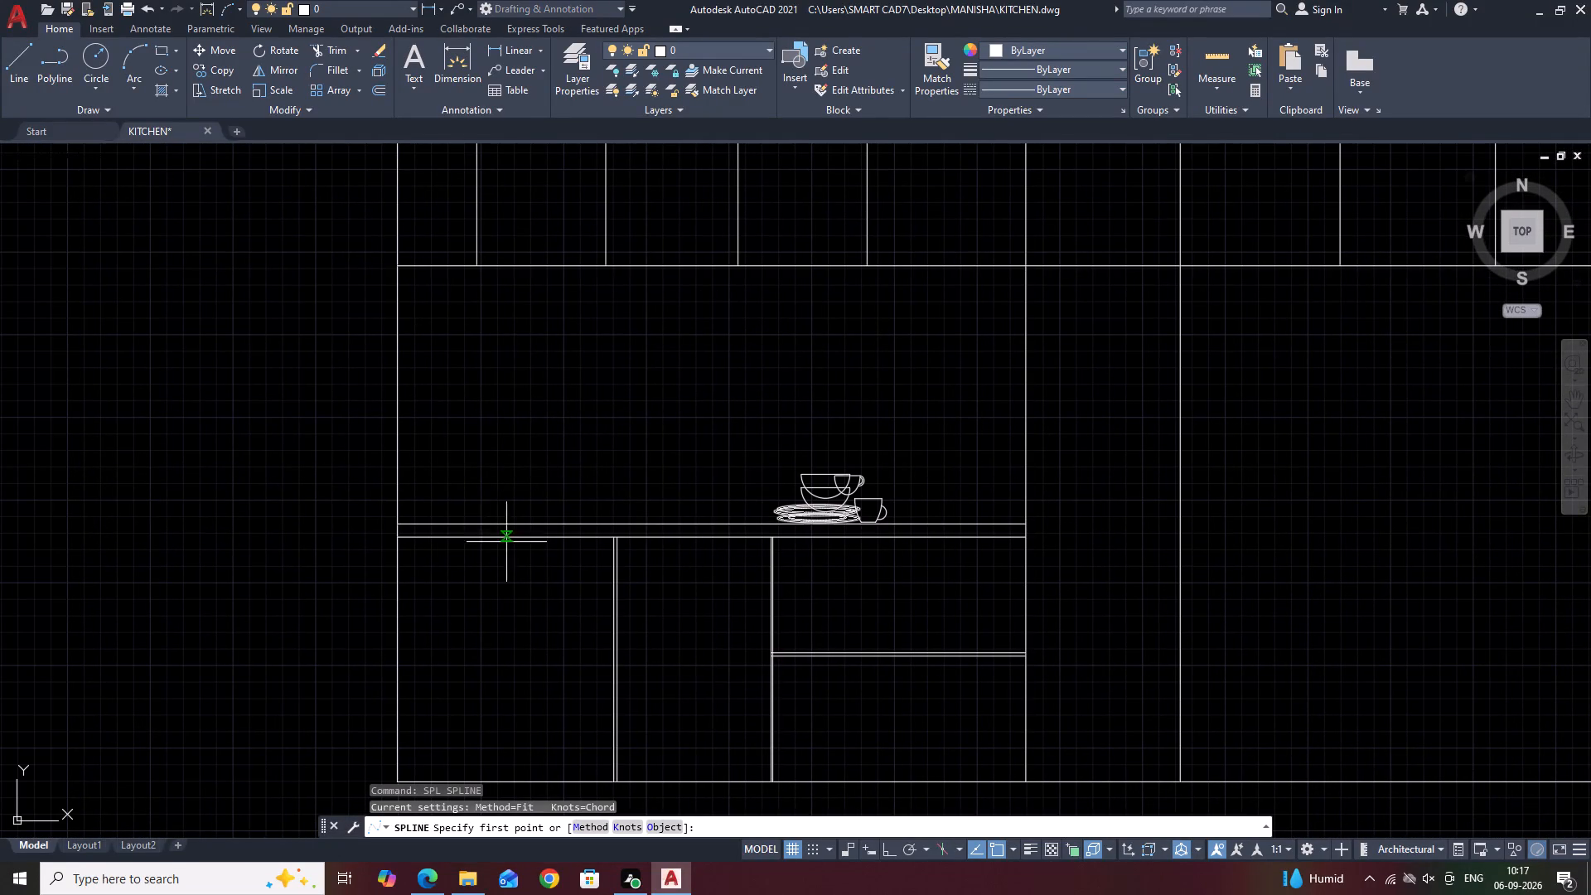
scroll(445, 505, up, 1)
click(447, 530)
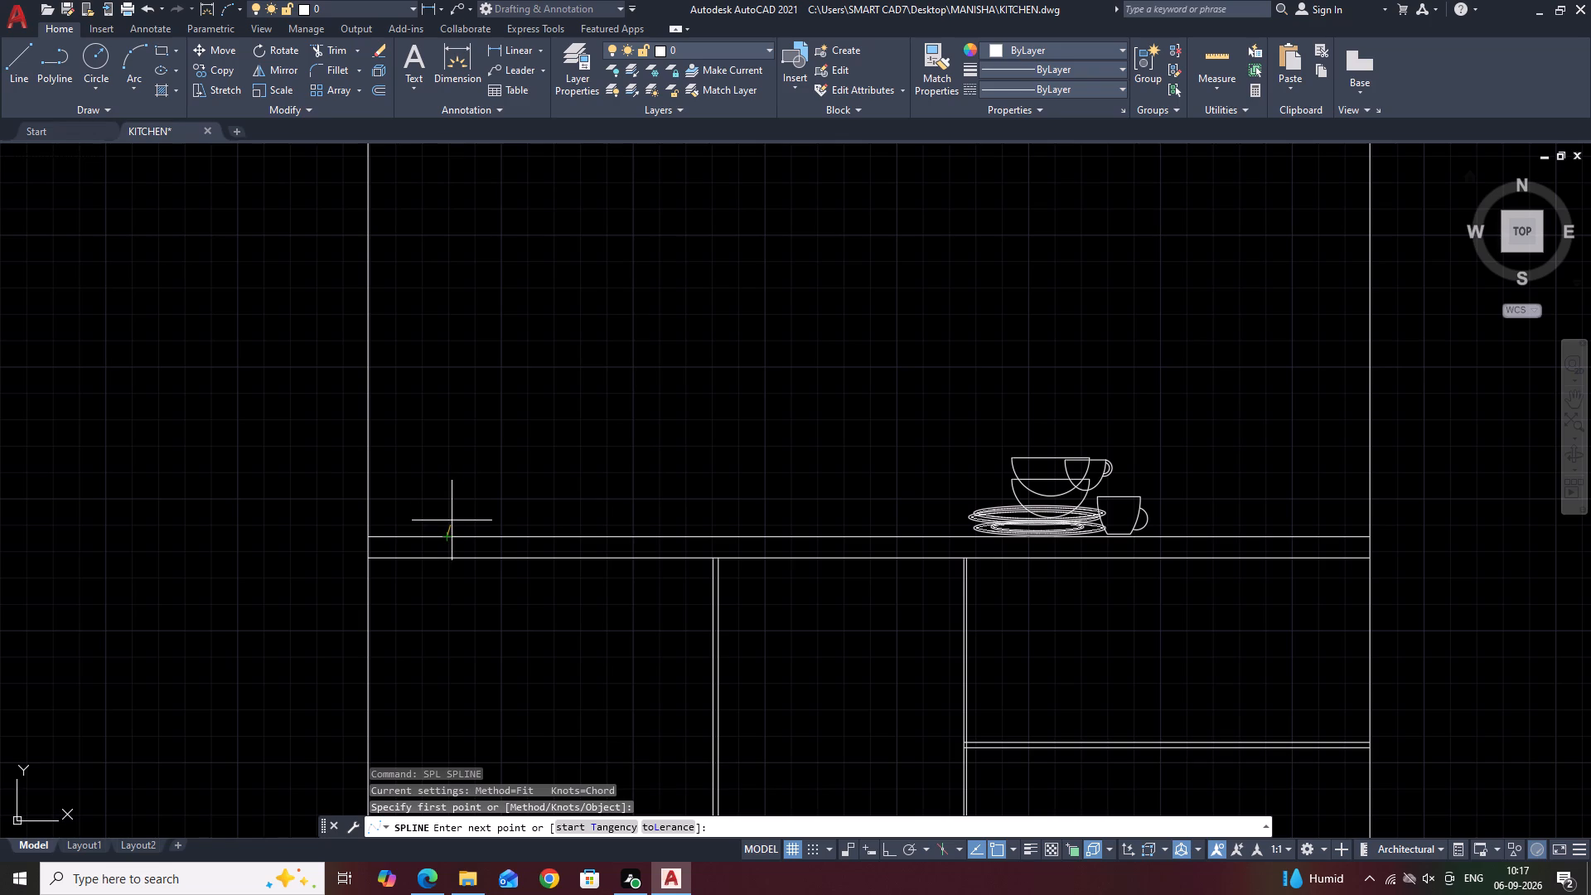
click(452, 521)
click(447, 500)
click(447, 488)
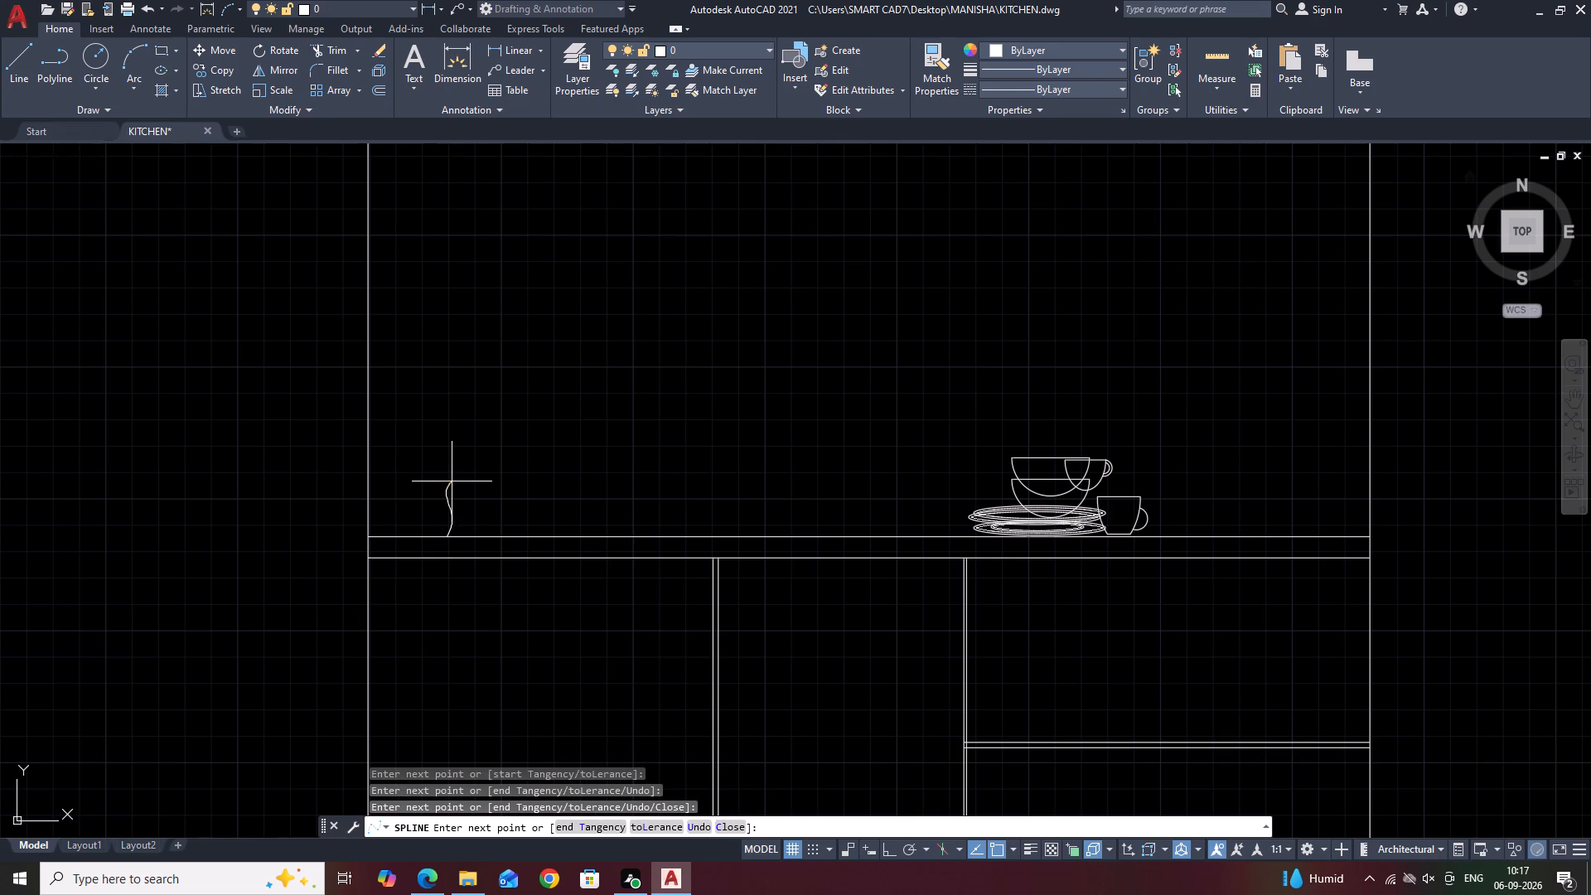
click(452, 475)
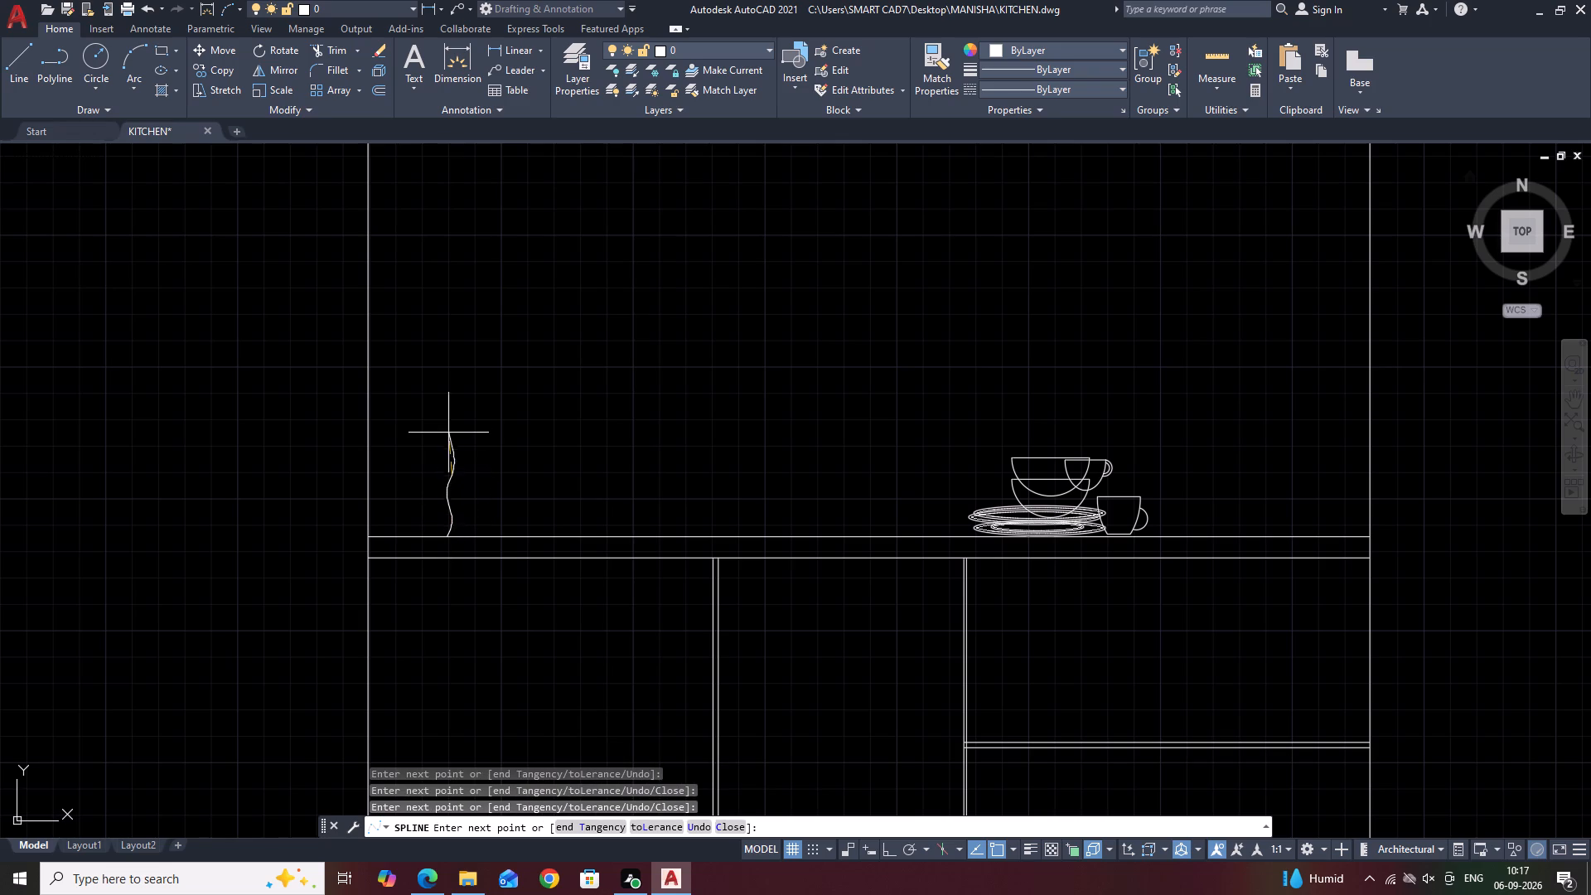
click(457, 428)
key(Return)
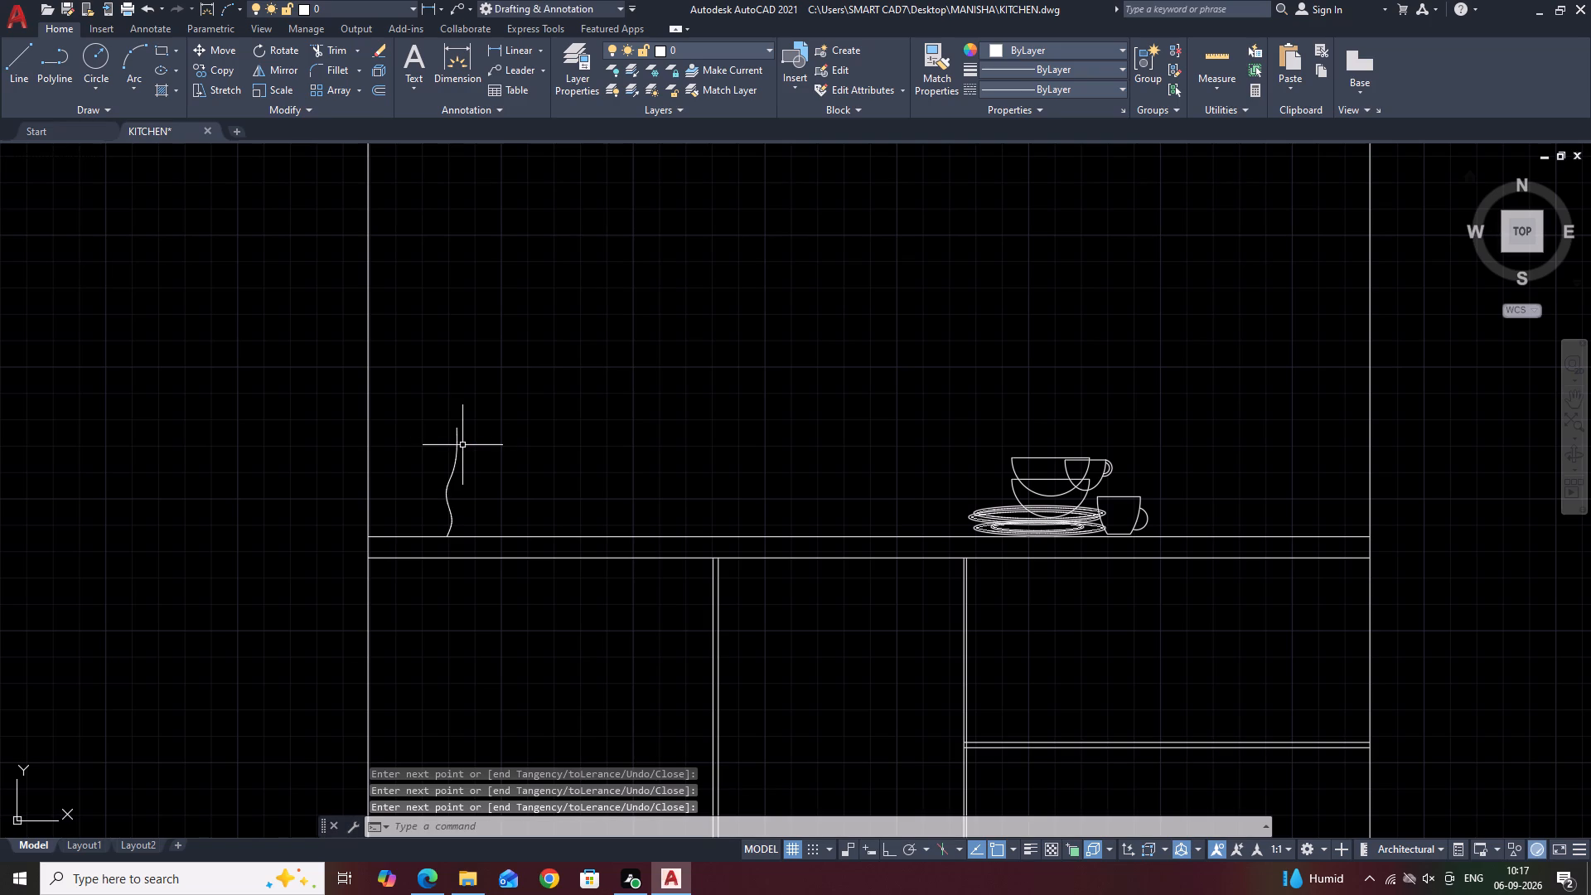
Draw a small three-point arc curving to the right from the spline's upper end, as the bottle's rounded top.
key(a)
key(space)
click(453, 429)
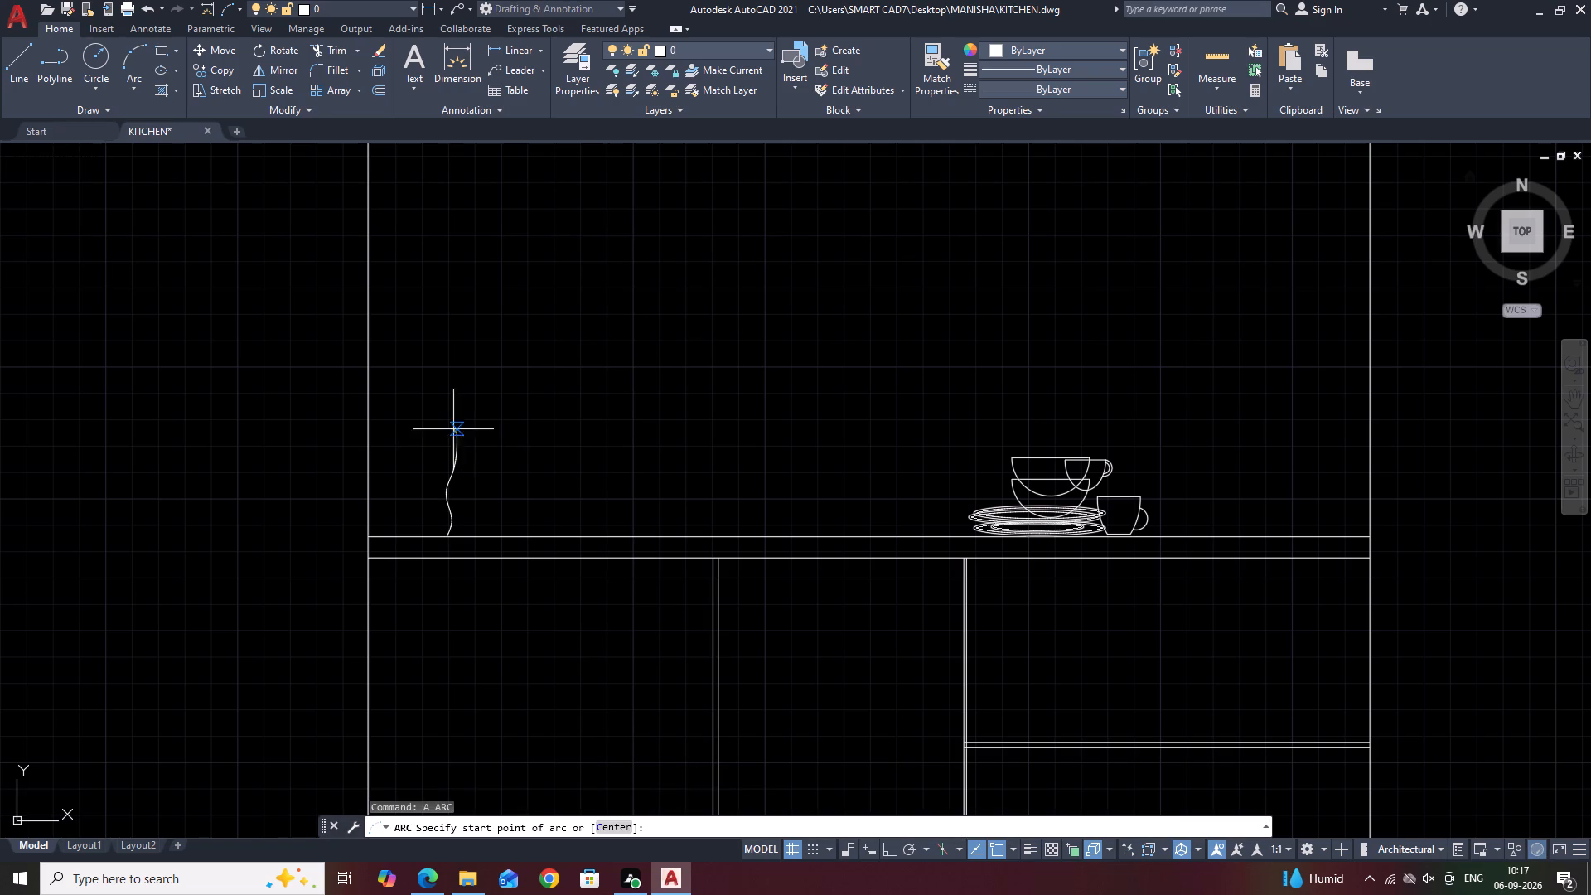
click(482, 427)
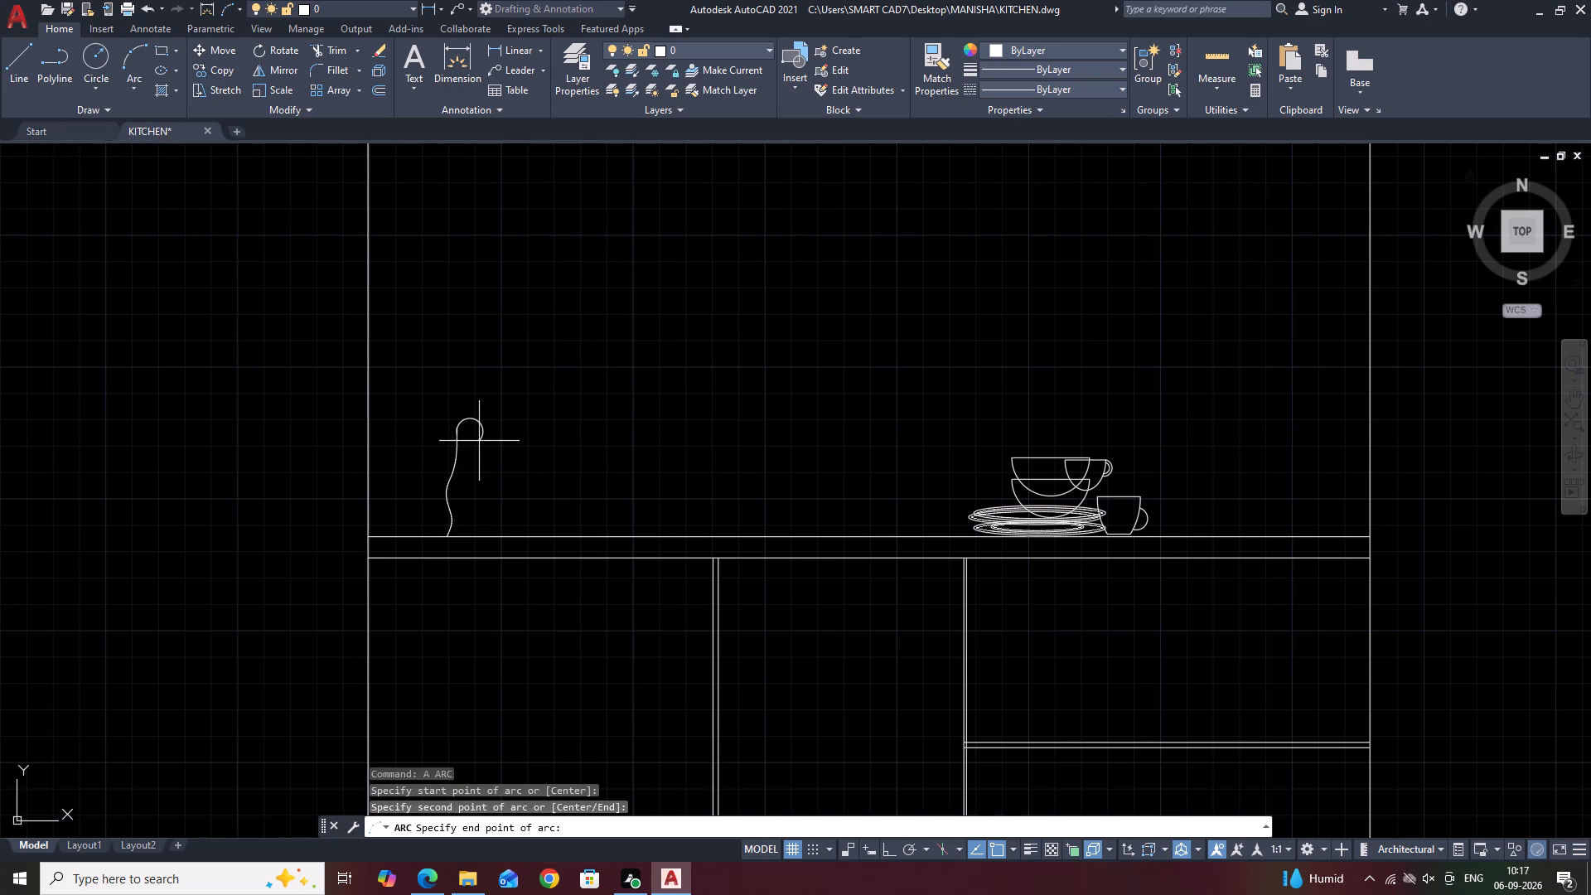
click(487, 437)
key(Escape)
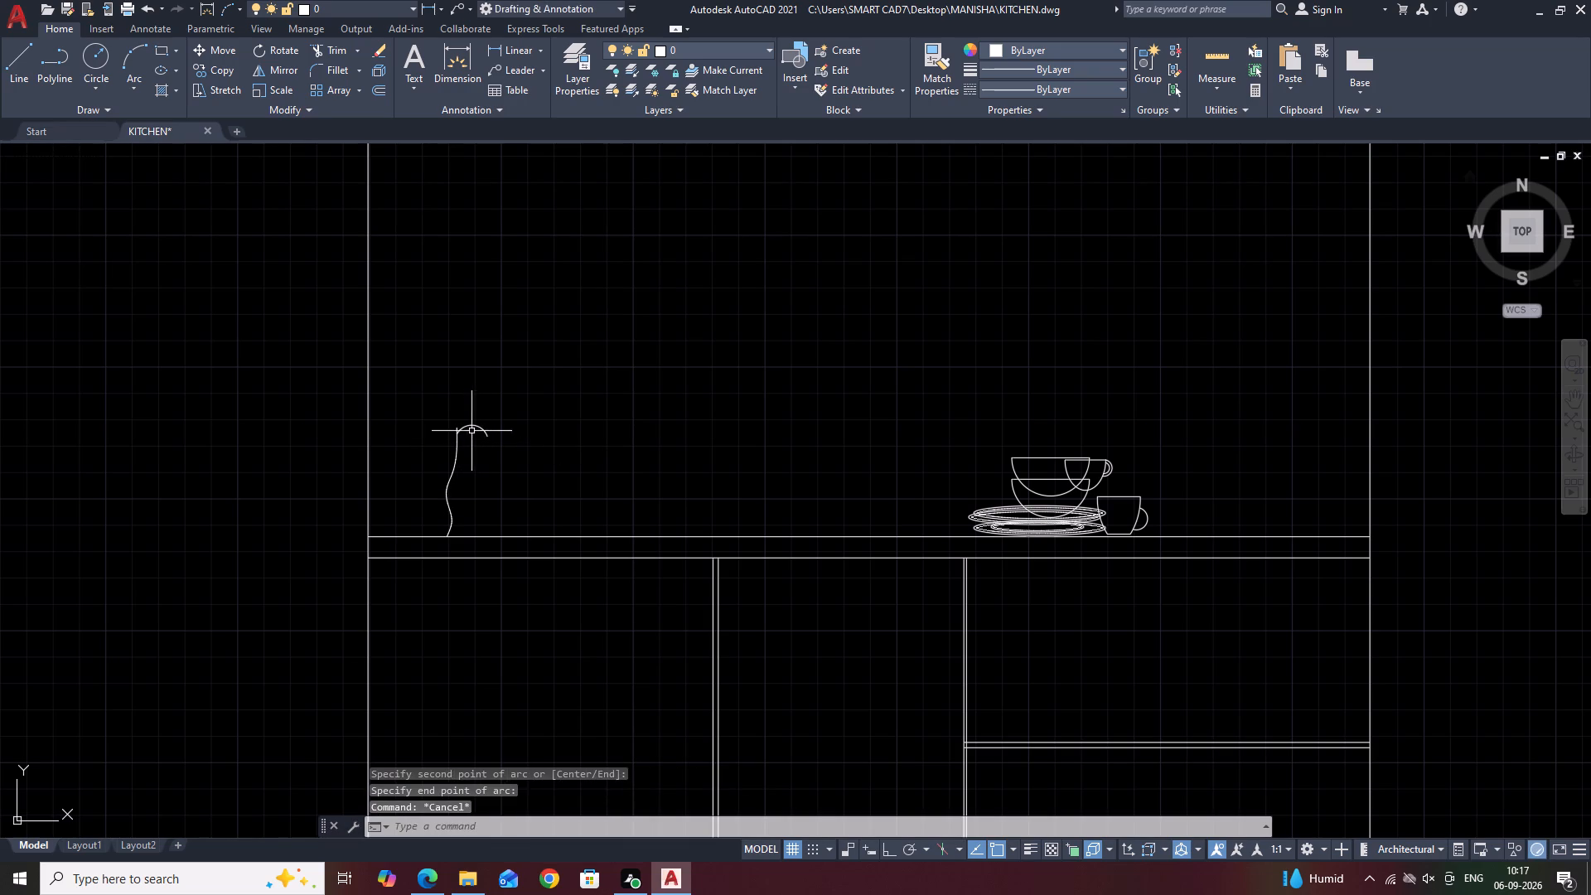
Move the top arc up so its left end sits on the spline's upper end.
scroll(471, 431, up, 2)
click(484, 404)
click(476, 428)
key(m)
key(space)
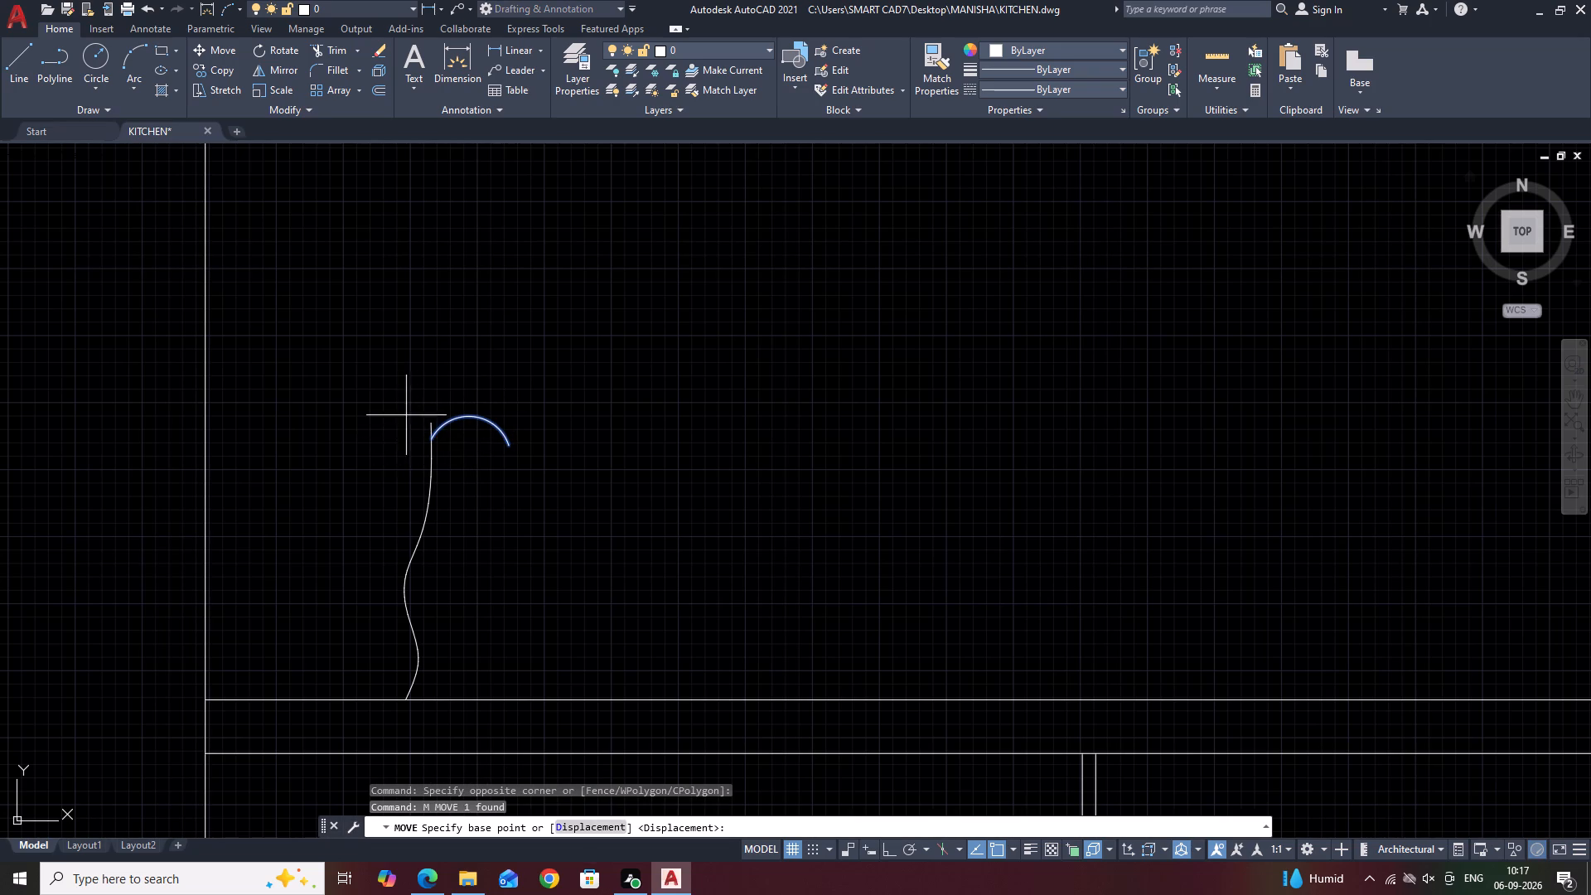
scroll(417, 449, up, 2)
click(445, 430)
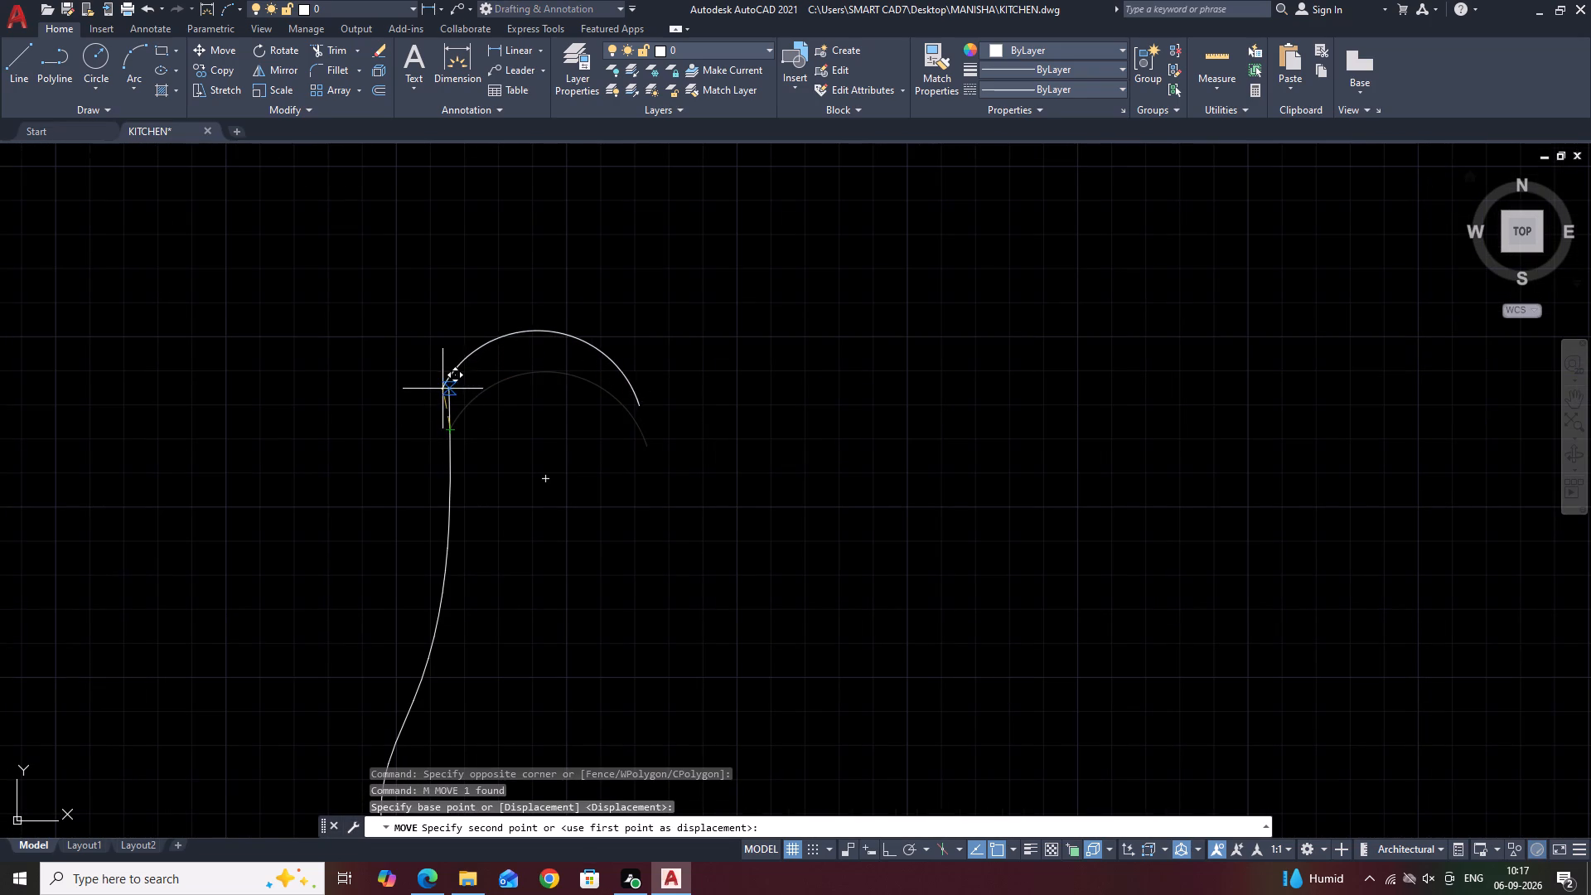
click(448, 385)
key(Escape)
Trim the short piece of spline that sticks out above the left end of the top arc.
scroll(446, 375, up, 5)
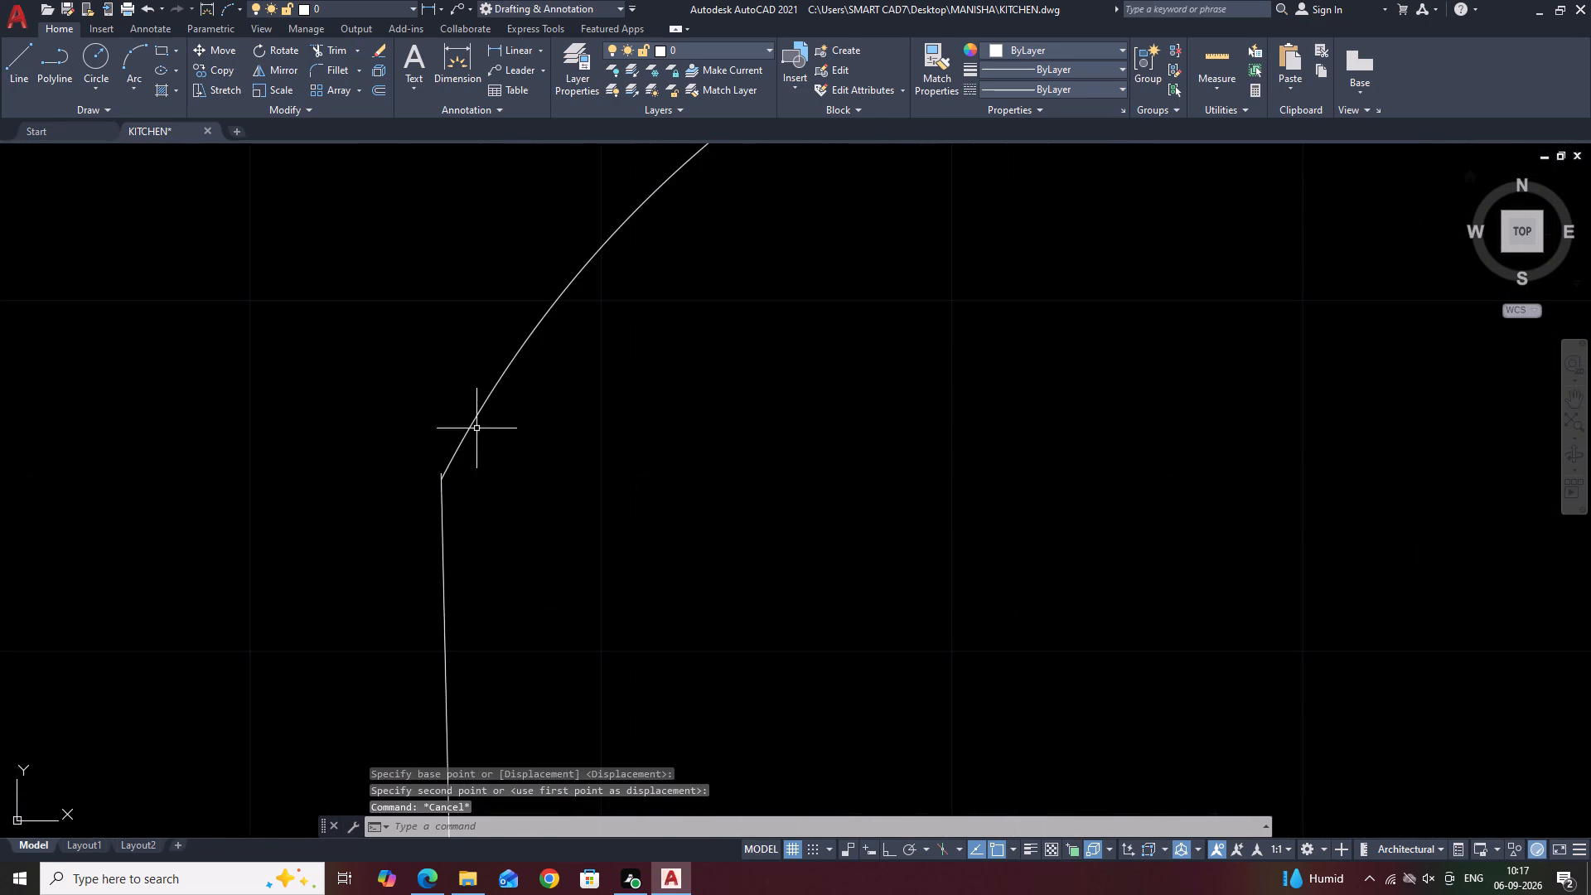
scroll(421, 493, up, 3)
key(y)
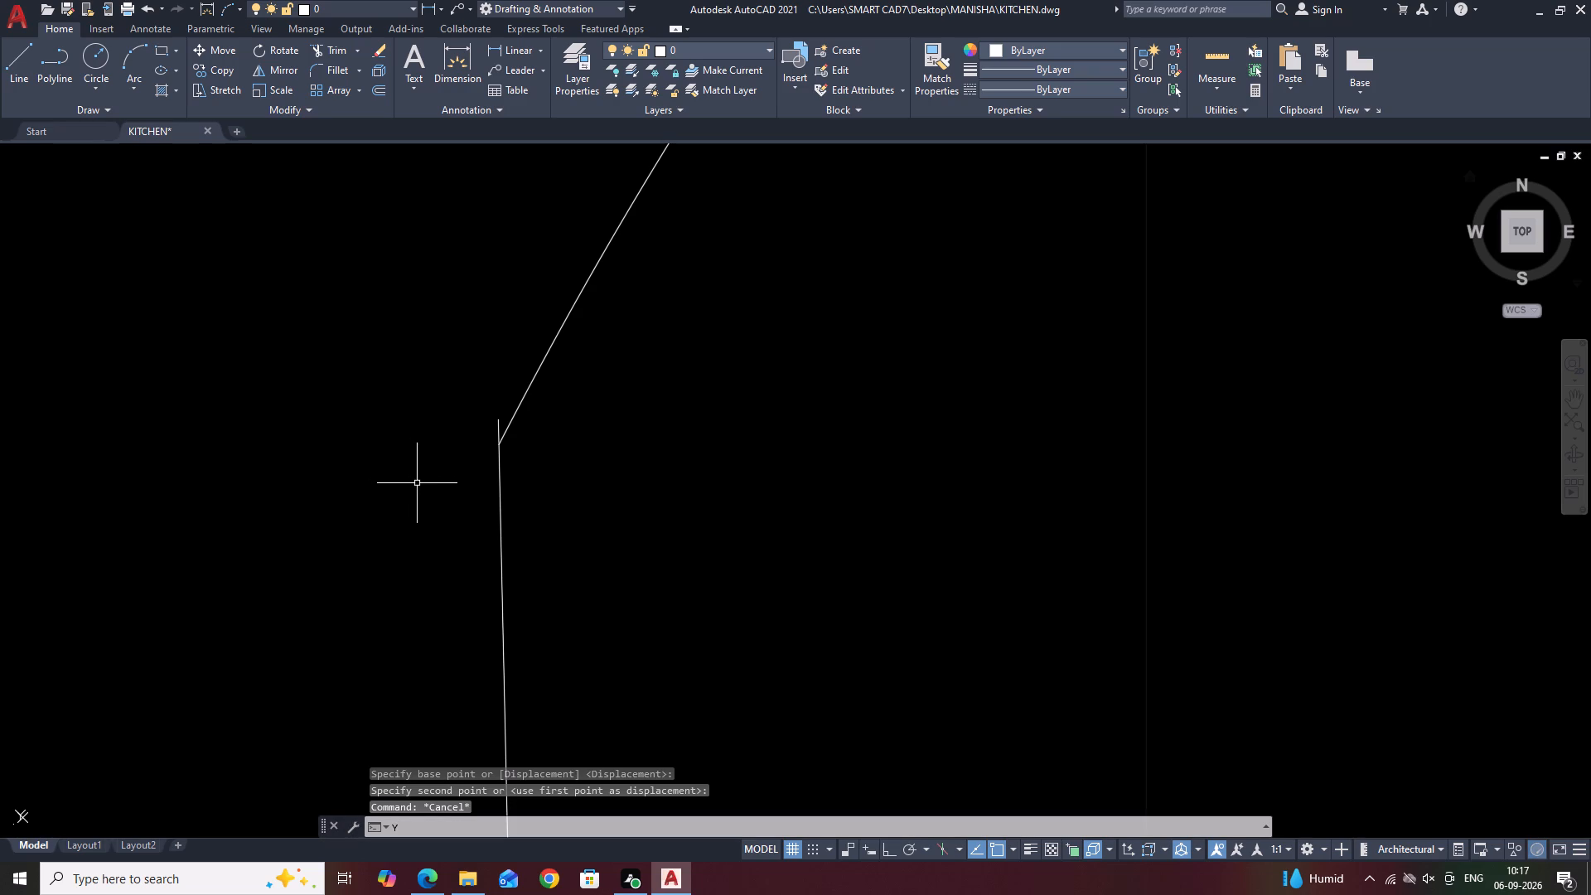
key(Escape)
text(TR)
key(space)
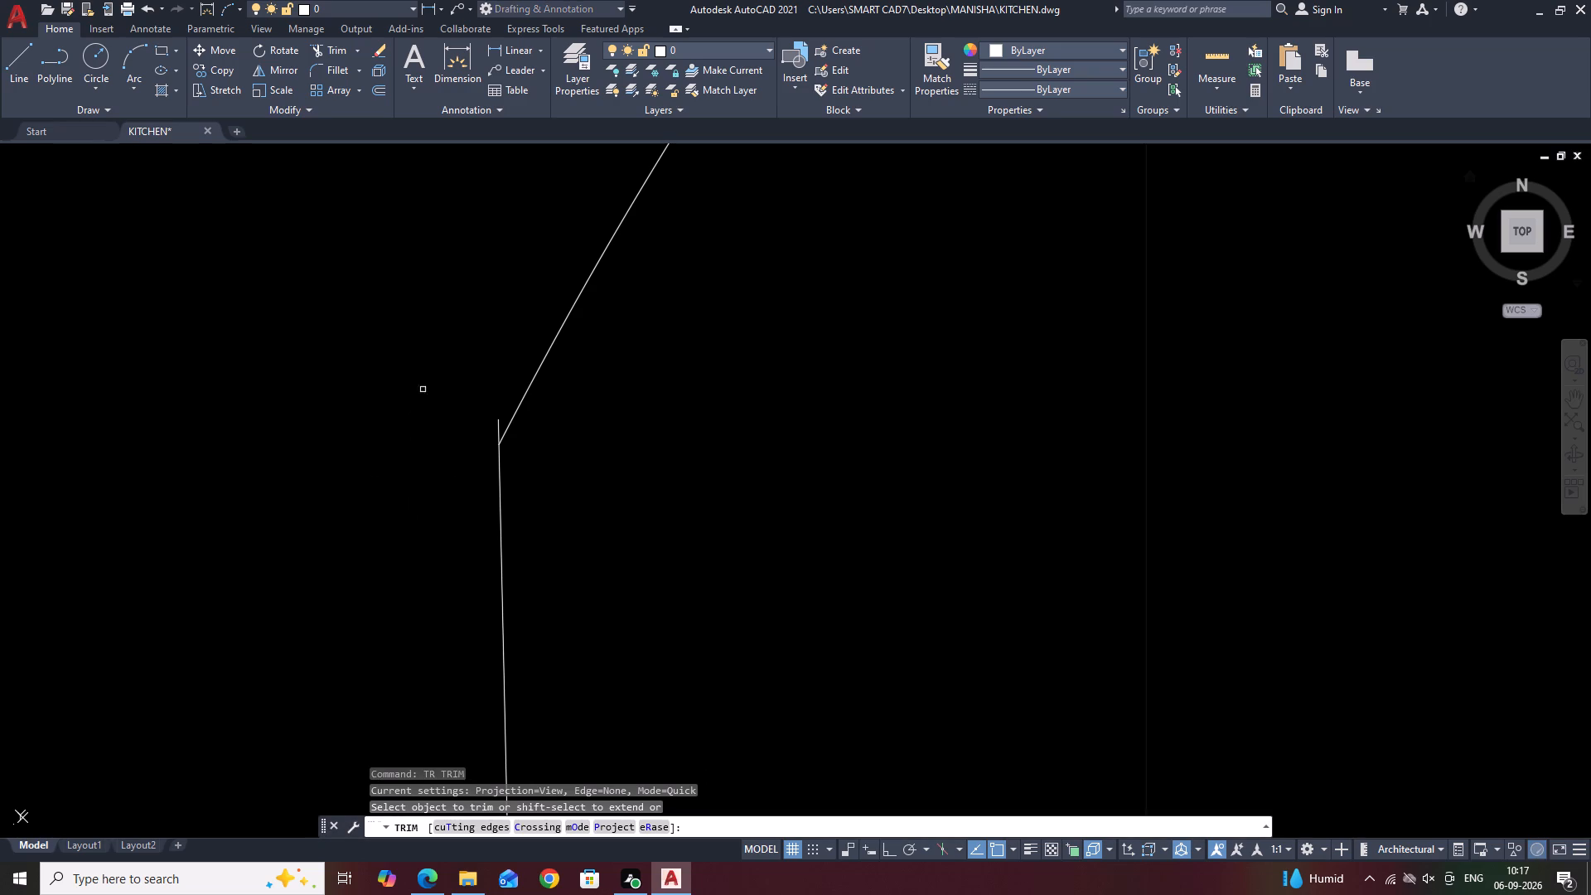
click(496, 424)
key(Escape)
scroll(432, 490, down, 2)
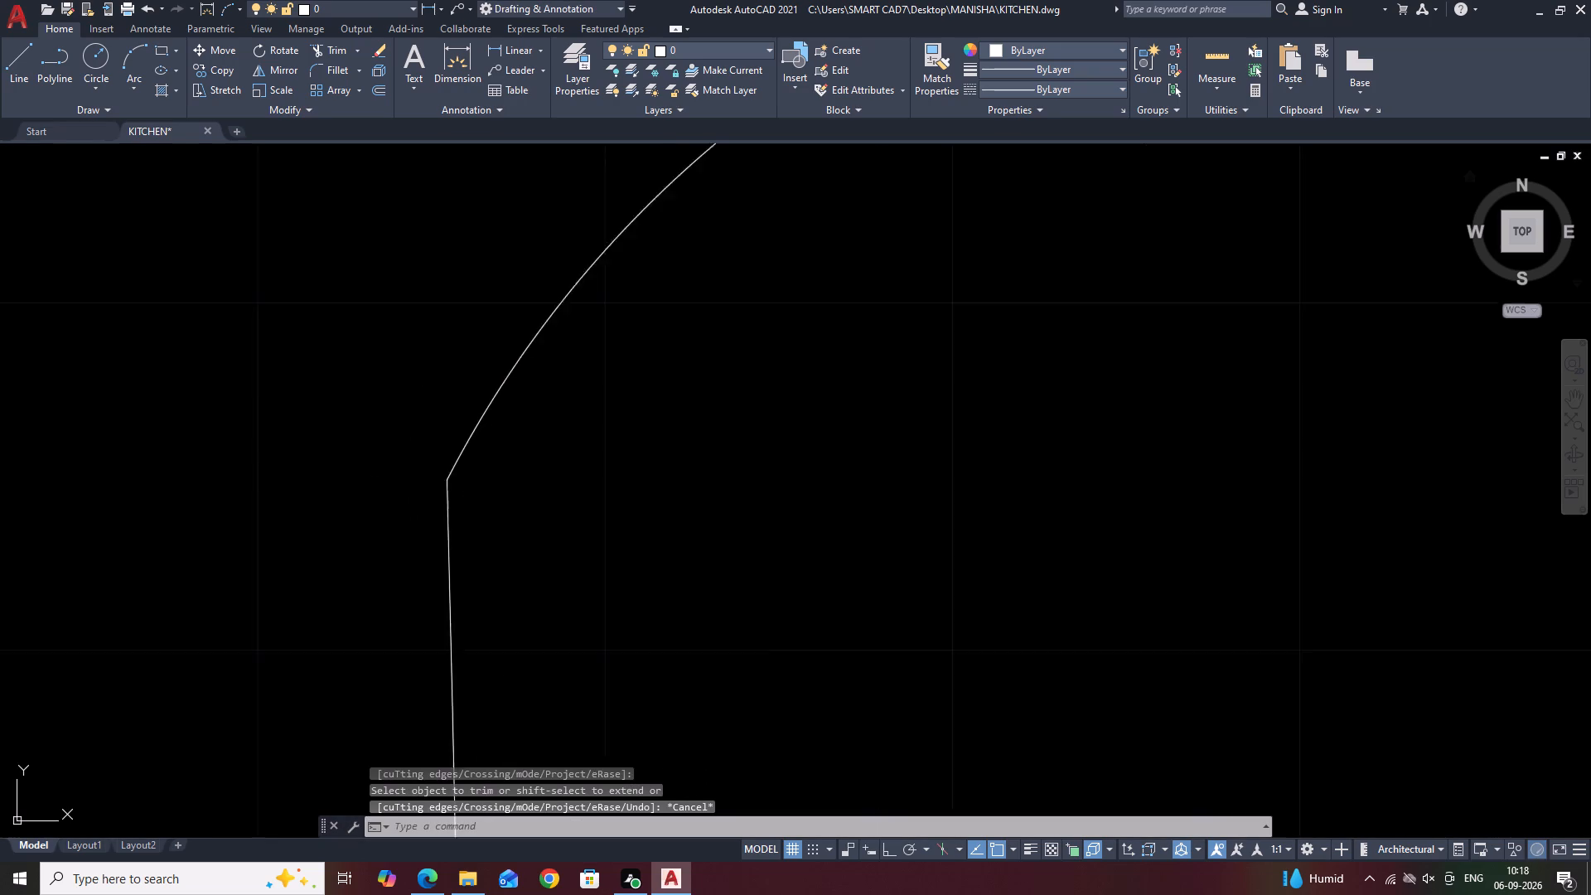
Mirror the wavy side spline about a vertical line through the top arc's midpoint, keeping the original.
scroll(428, 493, down, 9)
middle_drag(584, 521, 675, 456)
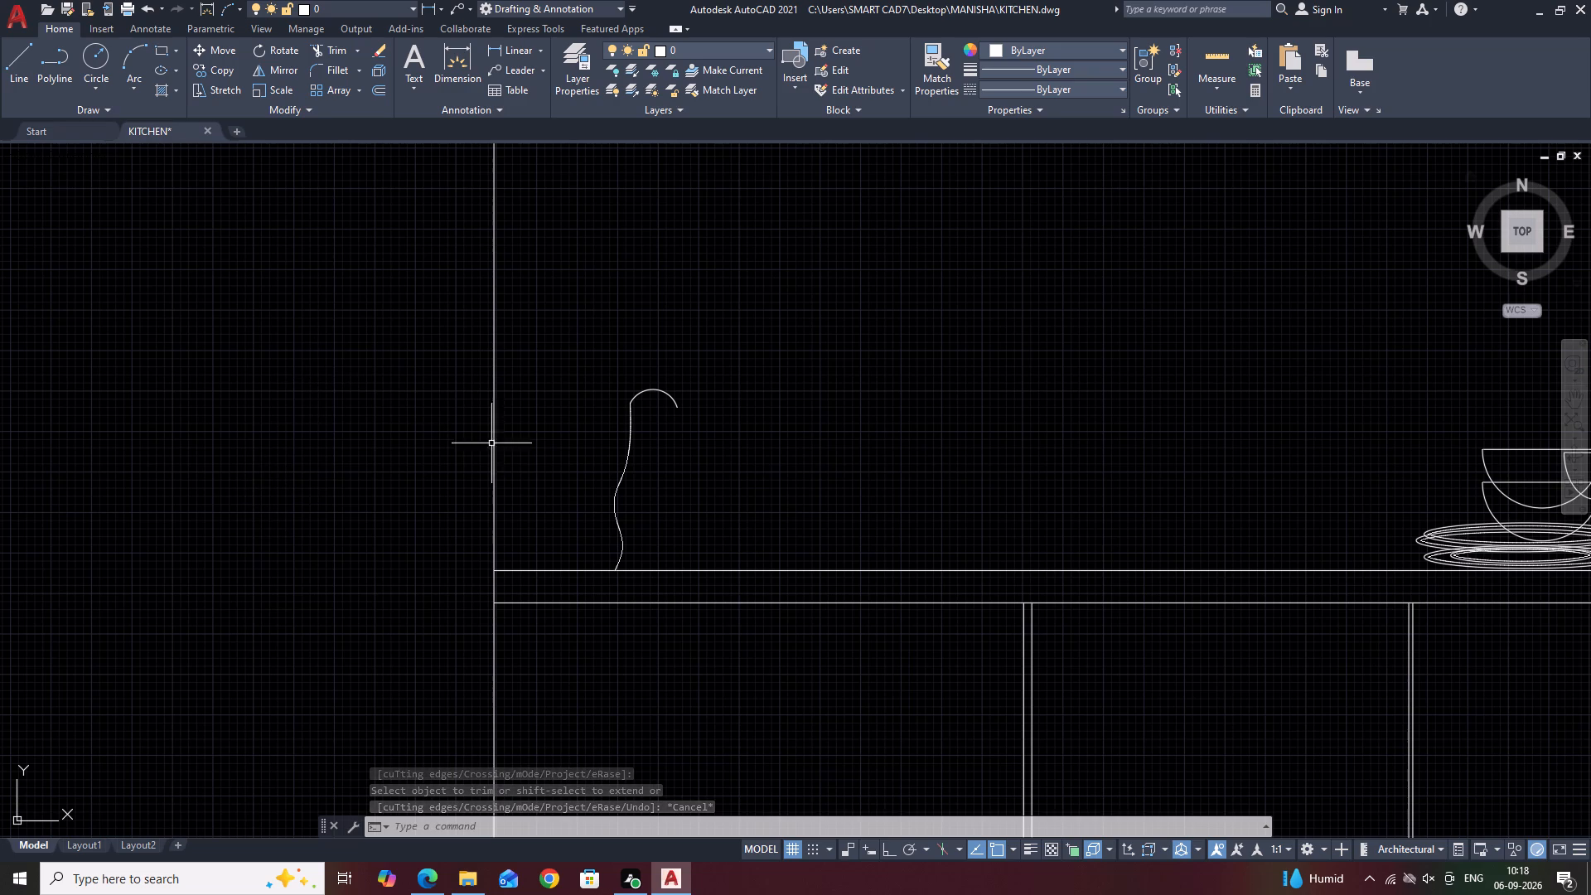
click(599, 380)
click(645, 583)
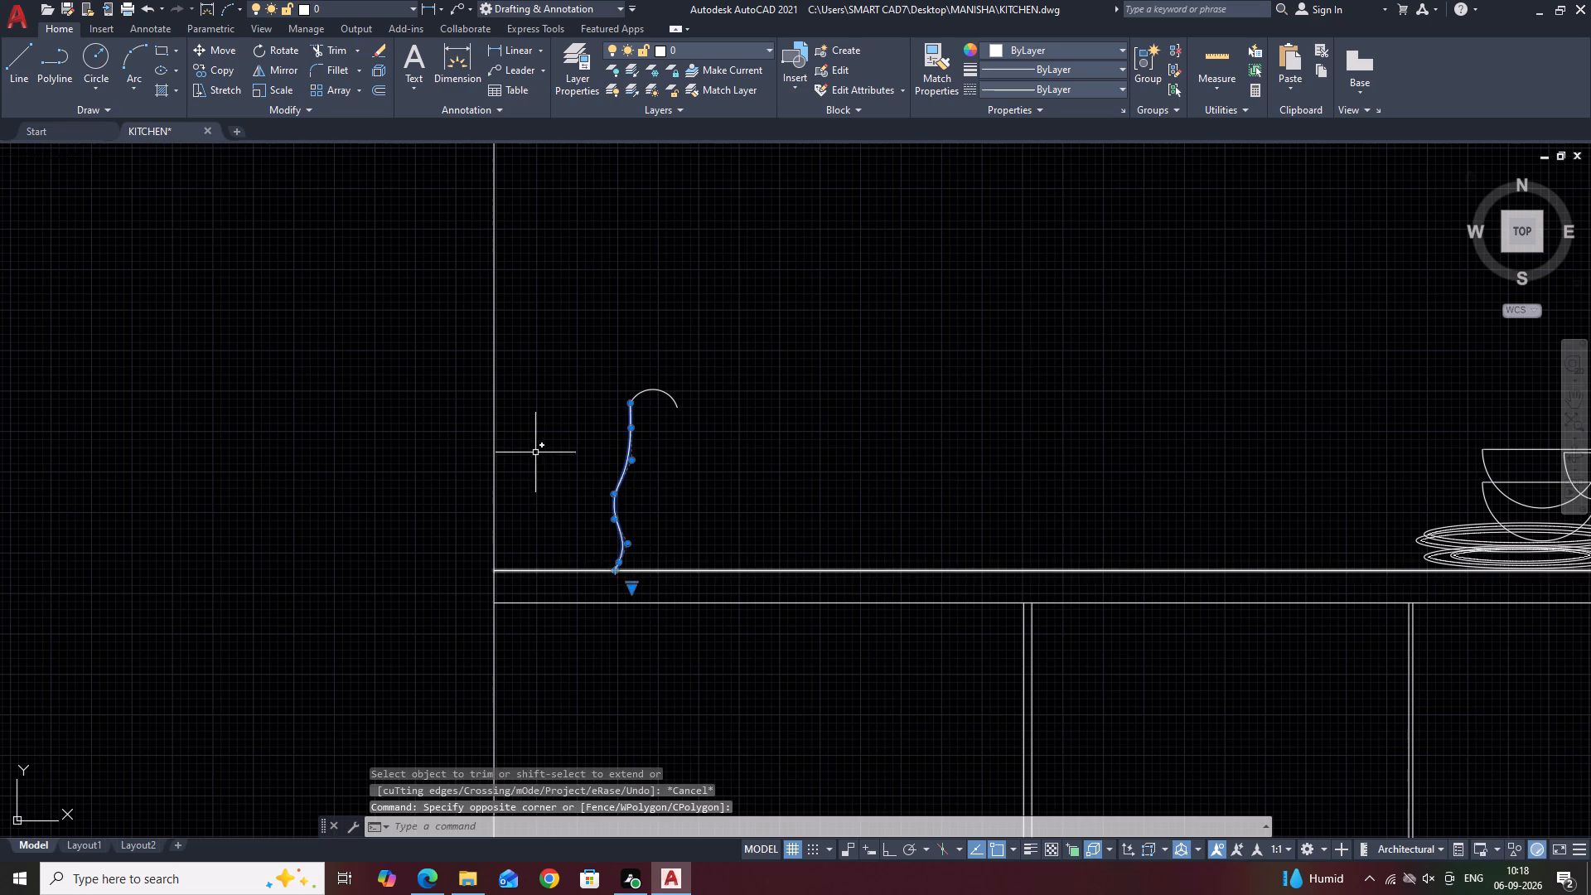
middle_drag(539, 457, 557, 543)
text(MI)
key(space)
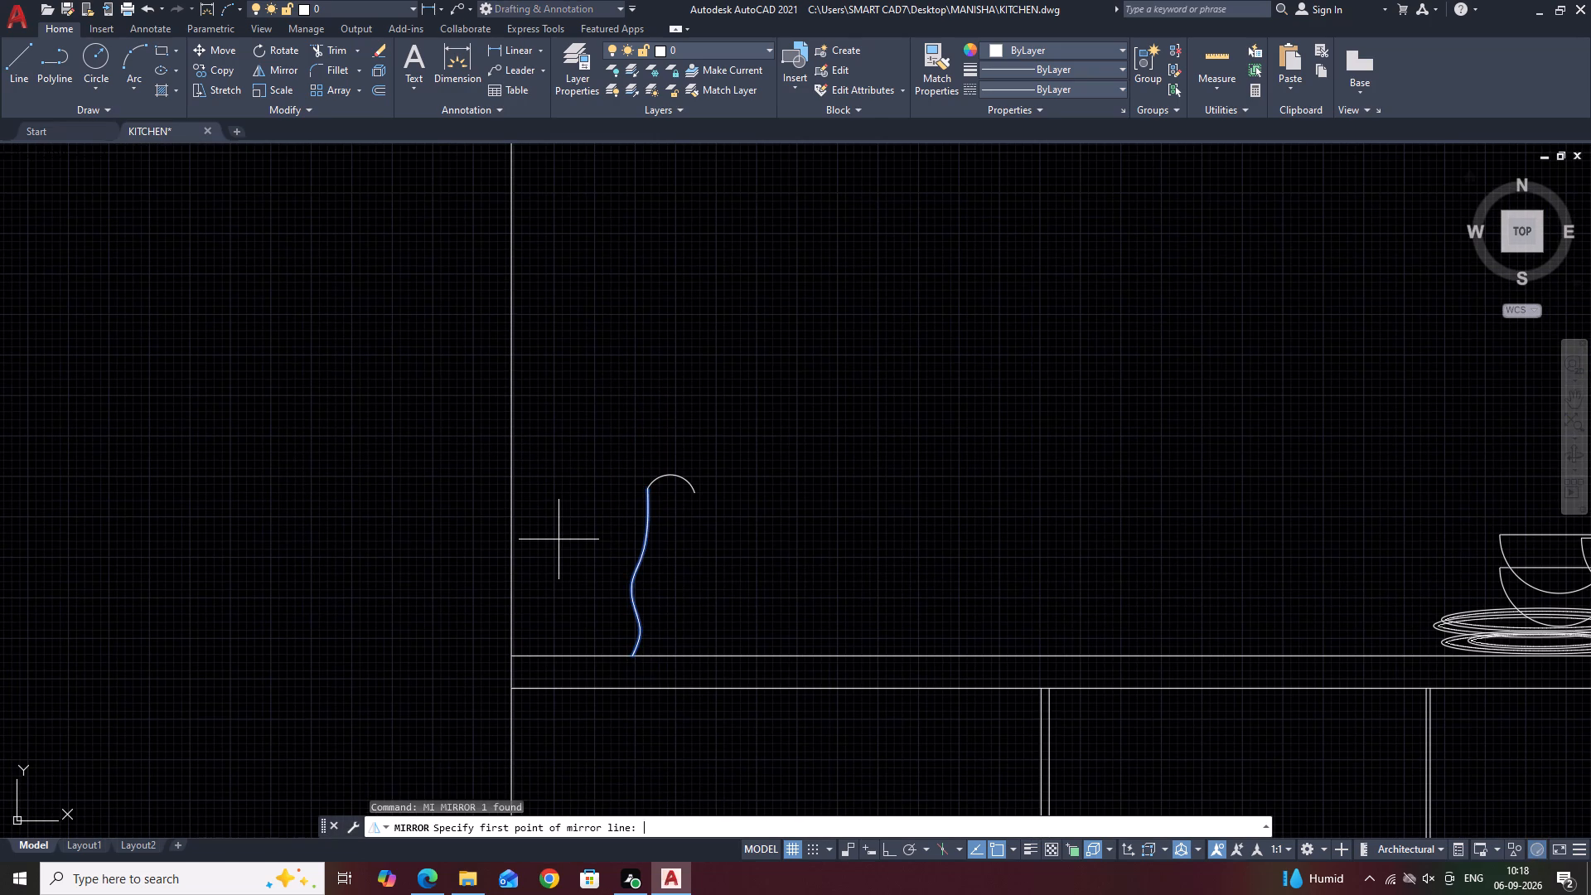
click(668, 476)
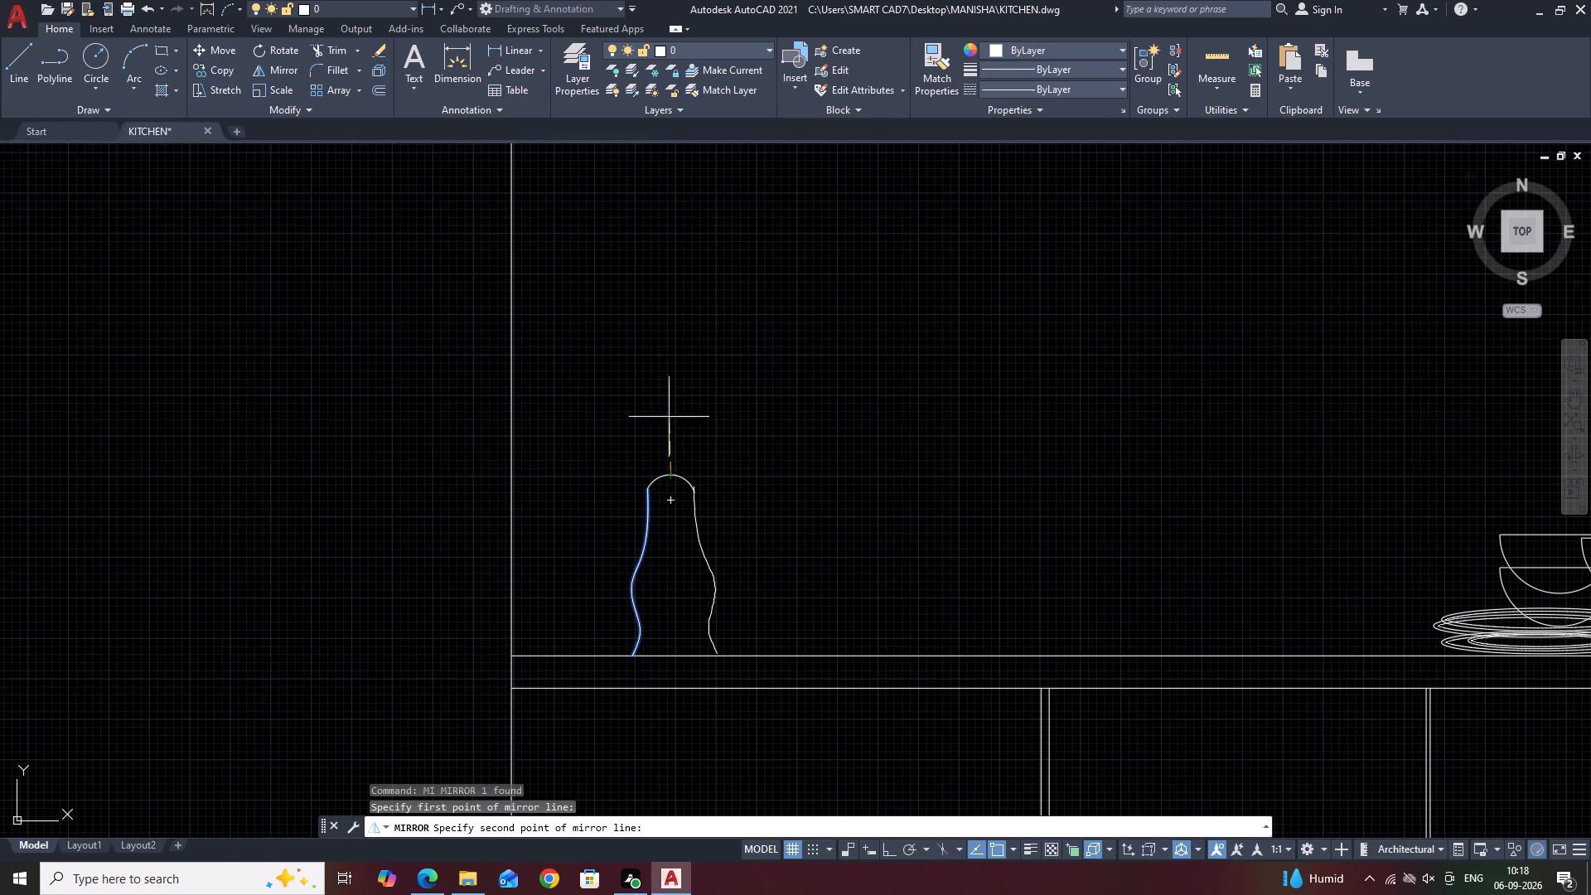
key(F8)
click(660, 355)
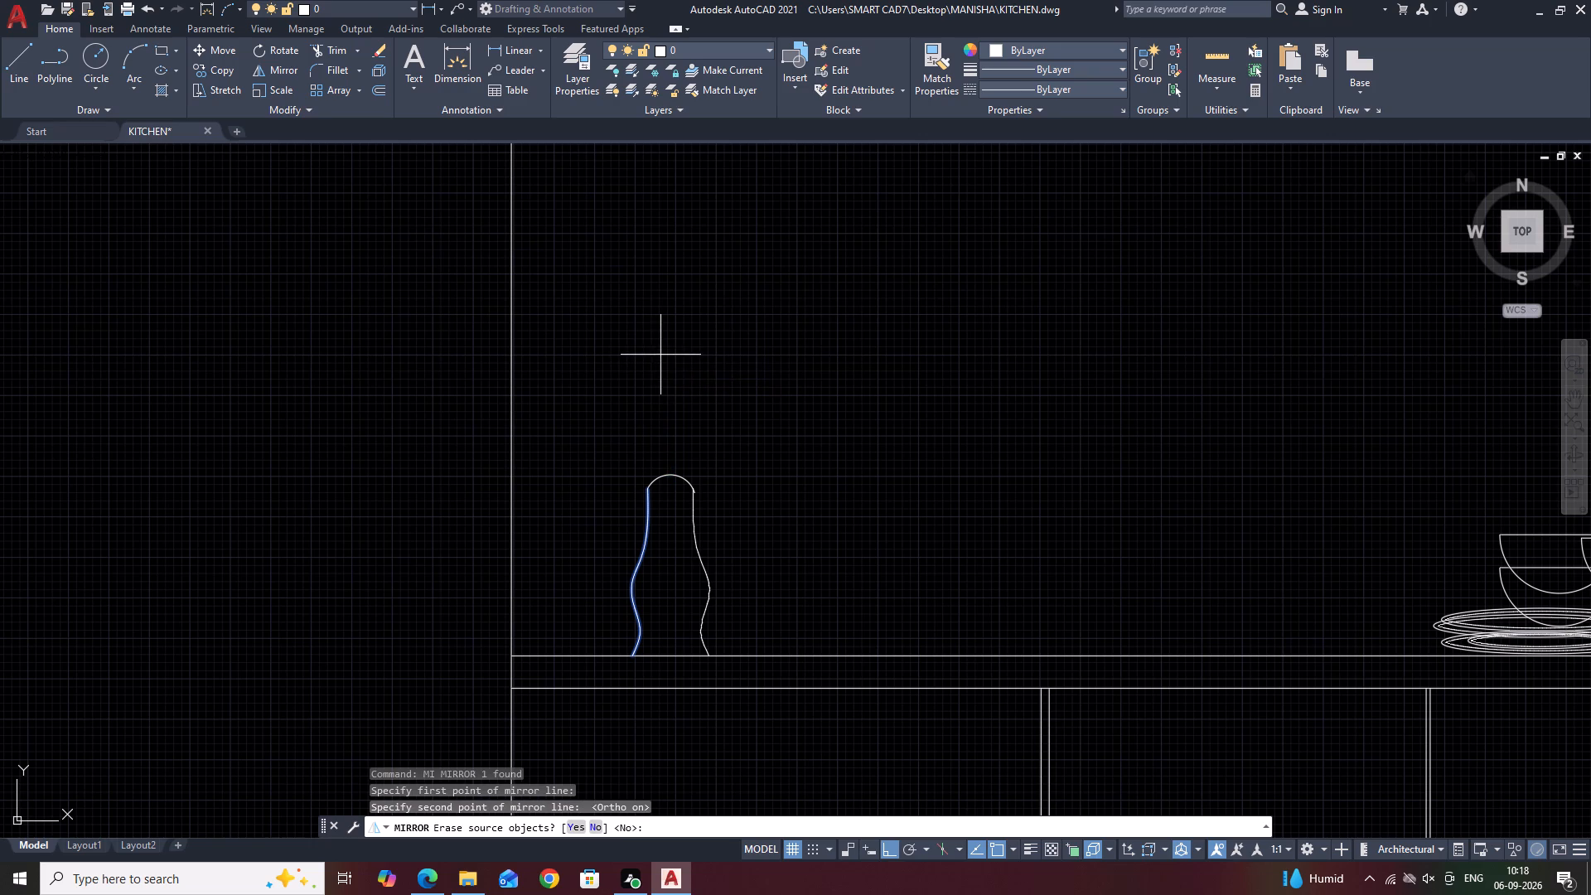
key(Return)
Stretch the upper end of the mirrored right-hand spline onto the right end of the bottle's top arc.
middle_drag(786, 546, 811, 455)
scroll(729, 500, up, 1)
click(815, 427)
click(699, 510)
middle_drag(829, 452, 787, 464)
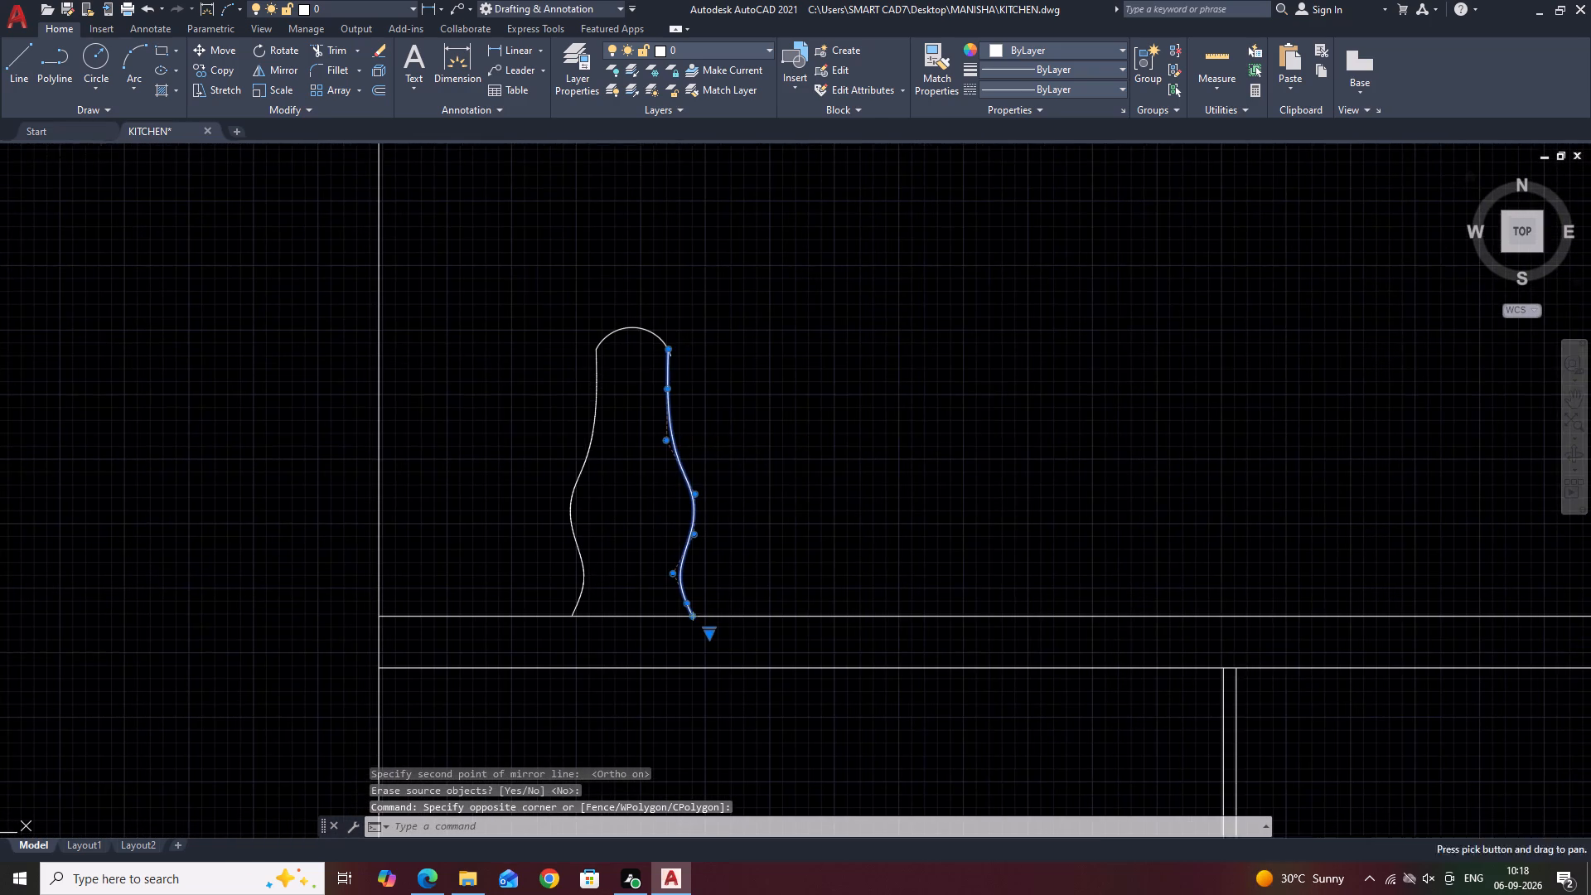
scroll(657, 335, up, 6)
click(641, 469)
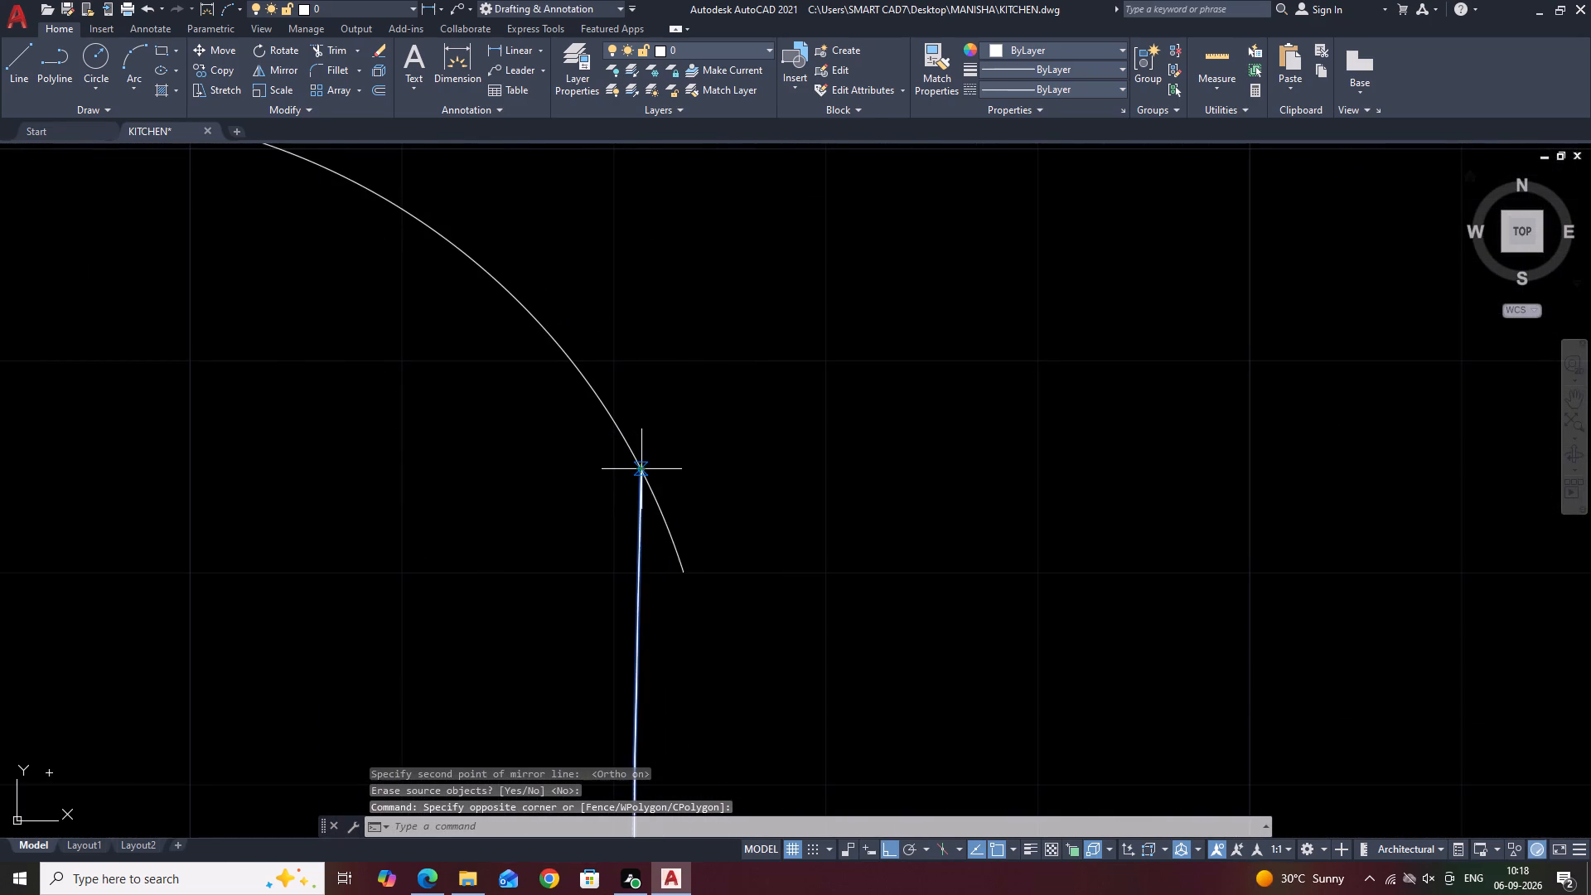
click(683, 572)
scroll(685, 420, down, 2)
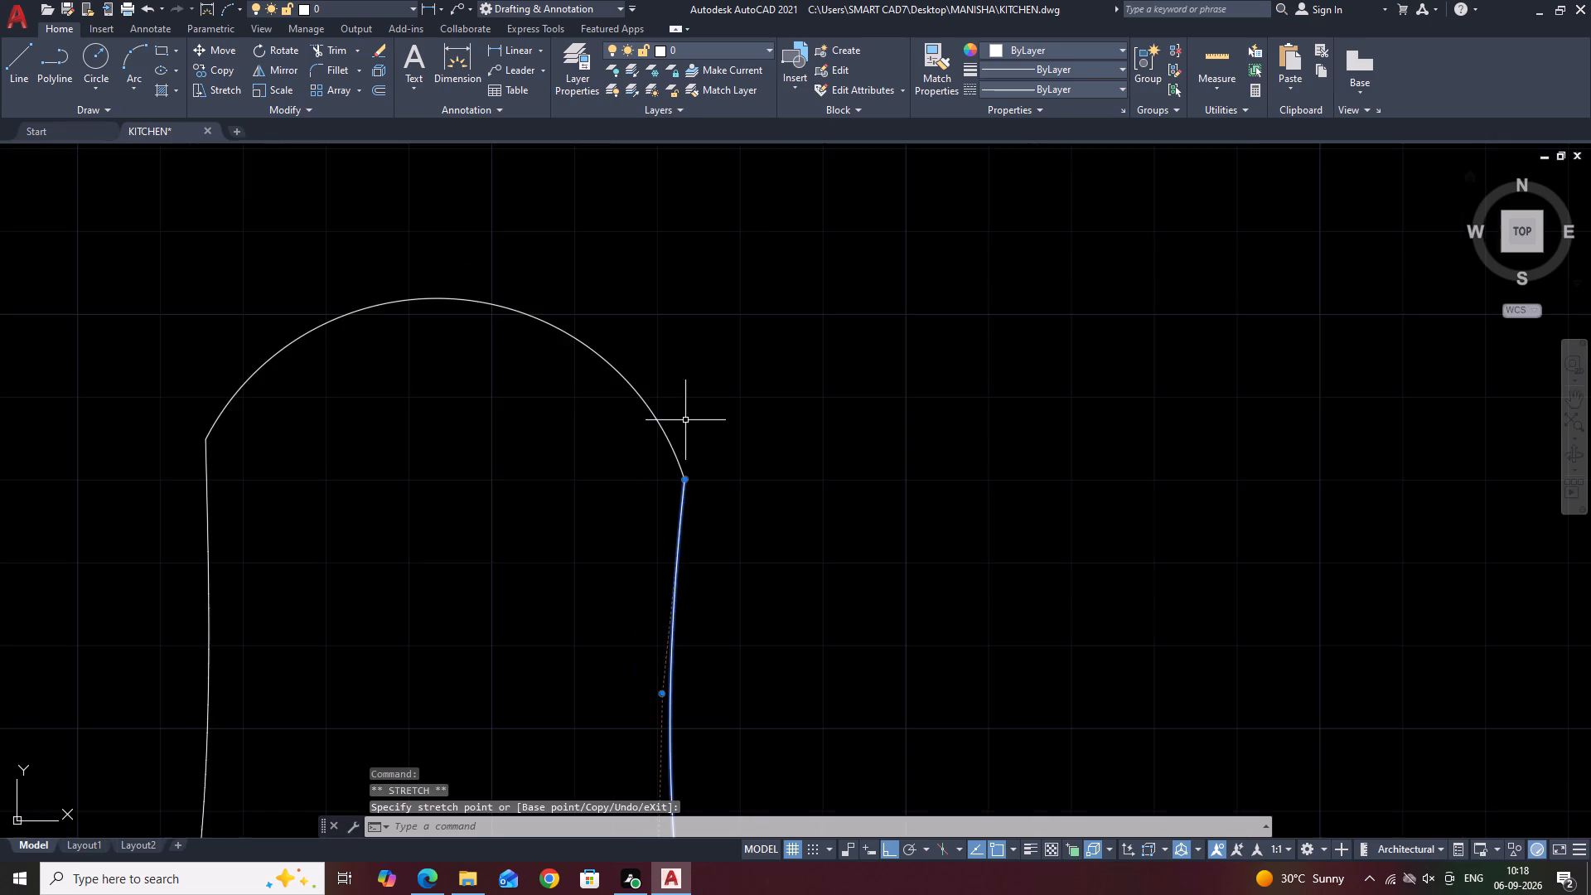
middle_drag(805, 481, 832, 352)
scroll(834, 333, down, 6)
key(Escape)
Reshape the bottle's right-hand spline by pulling its two bulging middle control points inward, the lower one by about 1/2 inch.
scroll(810, 435, up, 2)
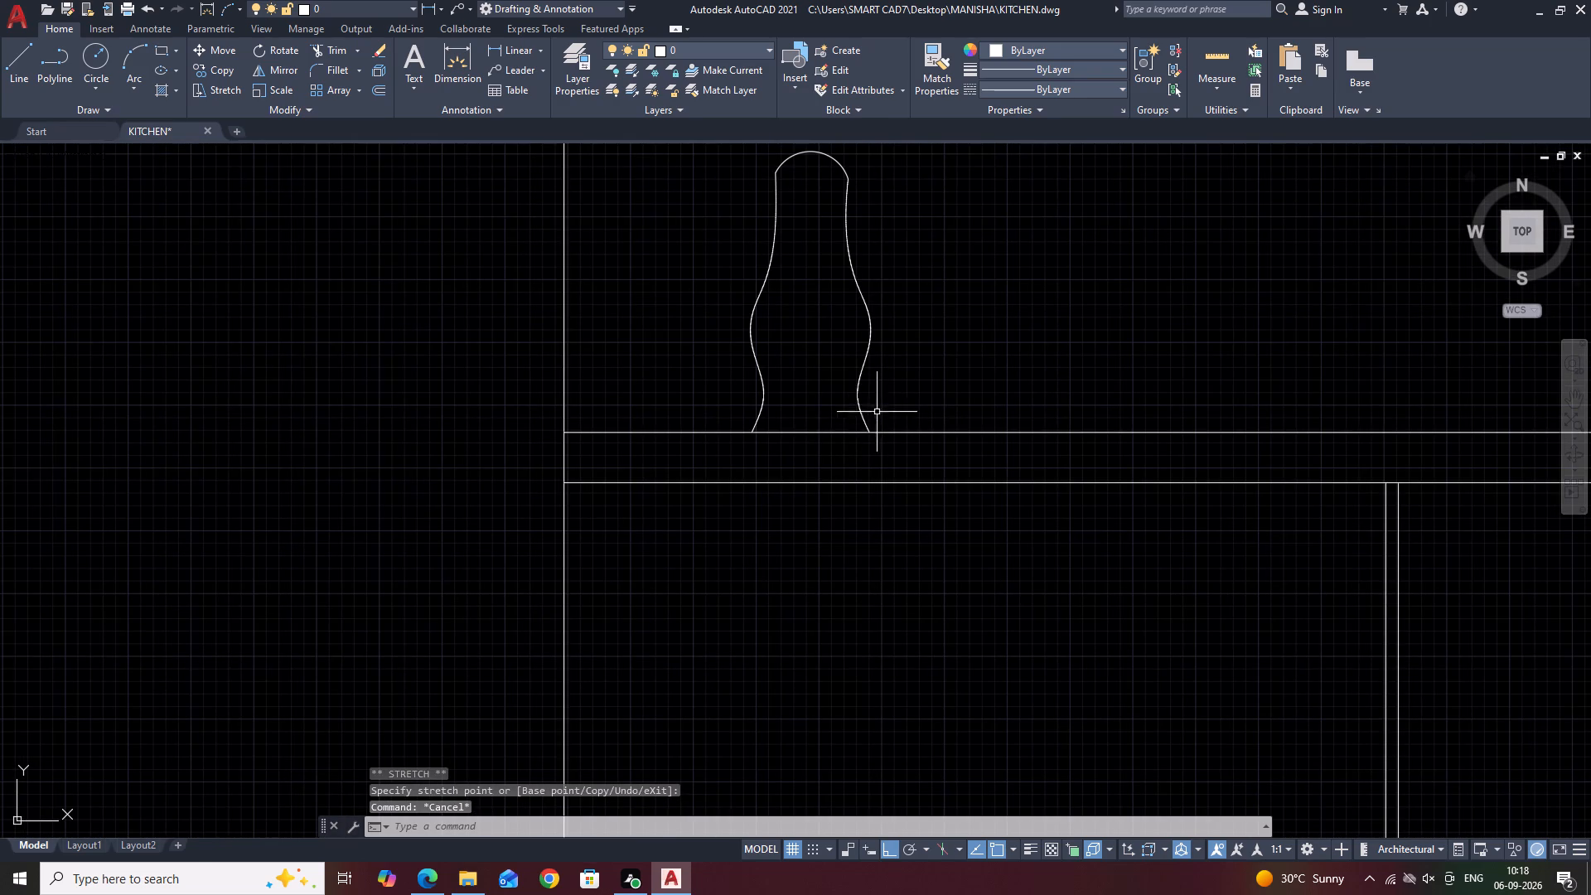
middle_drag(902, 383, 886, 404)
click(860, 358)
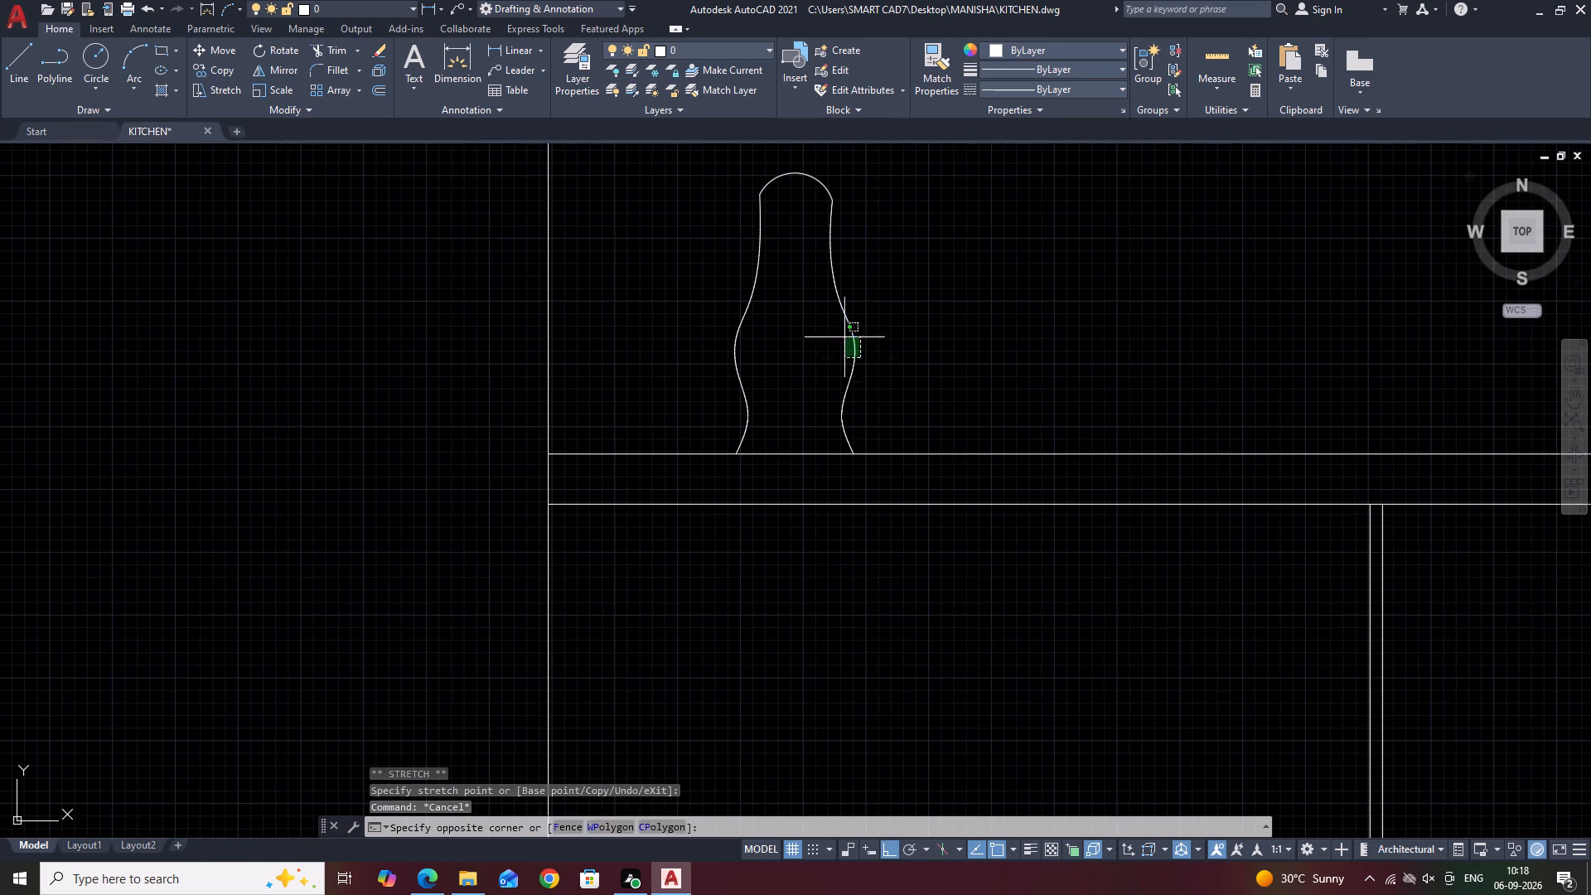
click(835, 327)
click(857, 374)
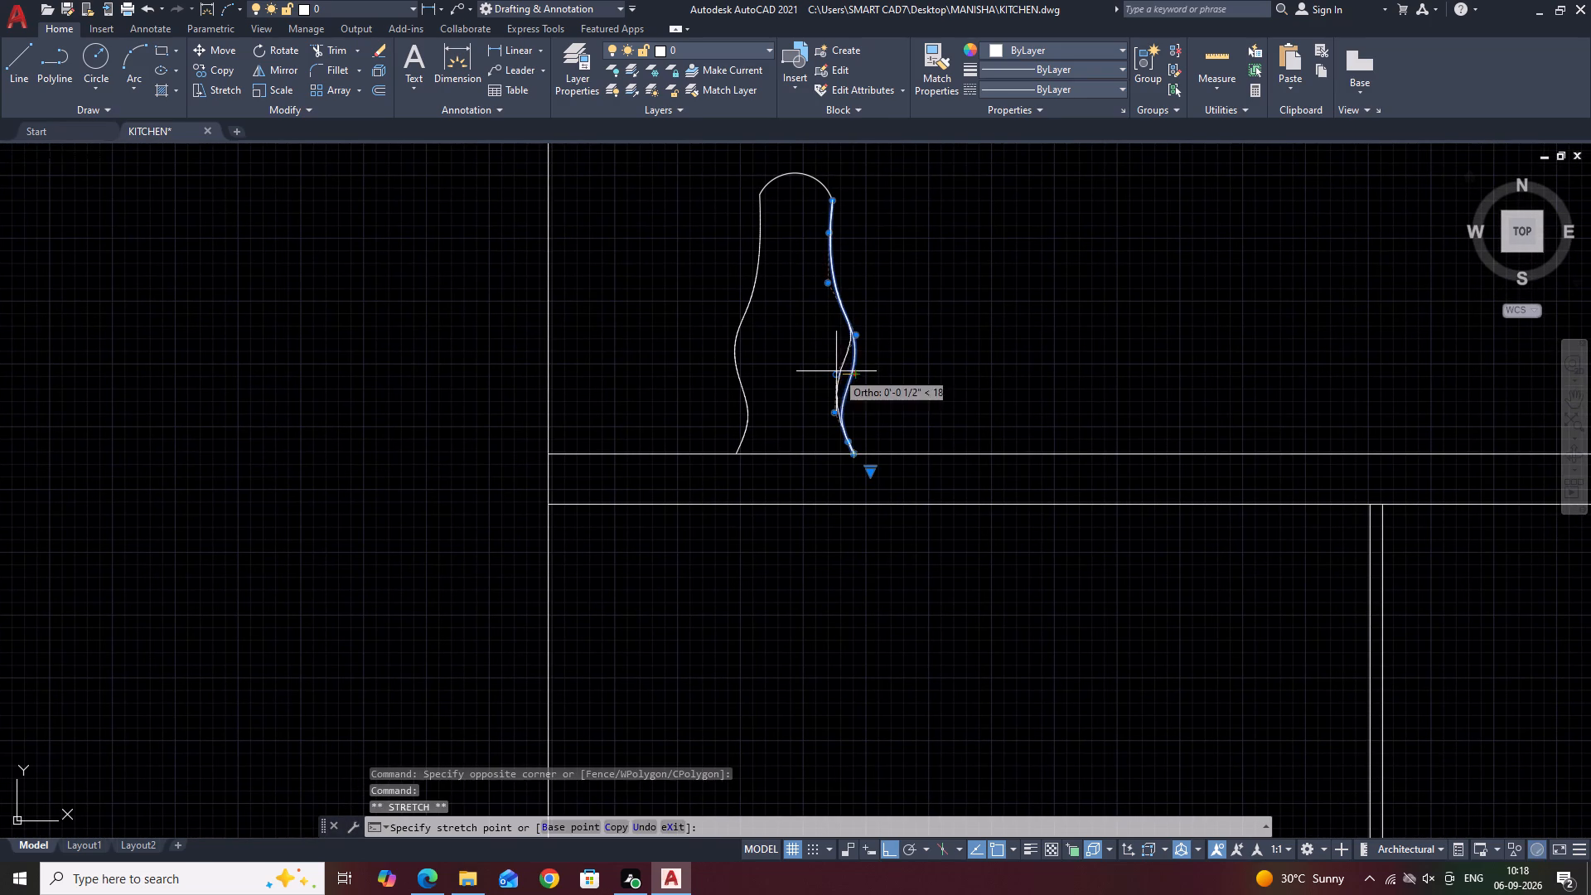
click(835, 371)
click(854, 336)
click(839, 331)
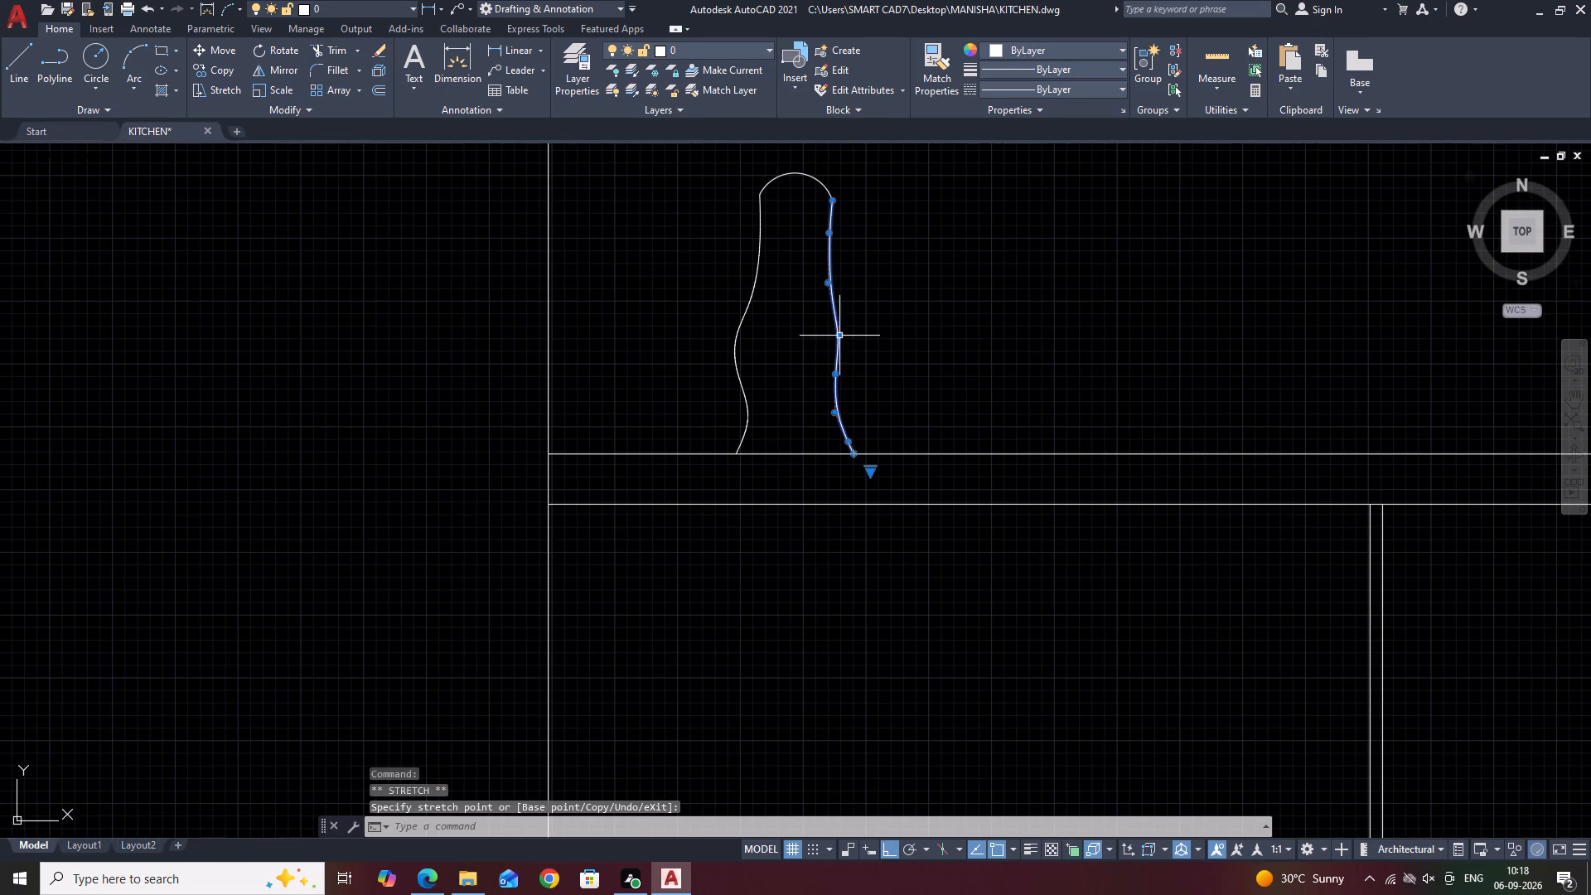
Reshape the bottle's left-hand spline by pulling its two bulging middle control points inward.
click(729, 334)
click(737, 346)
click(738, 342)
drag(731, 331, 727, 322)
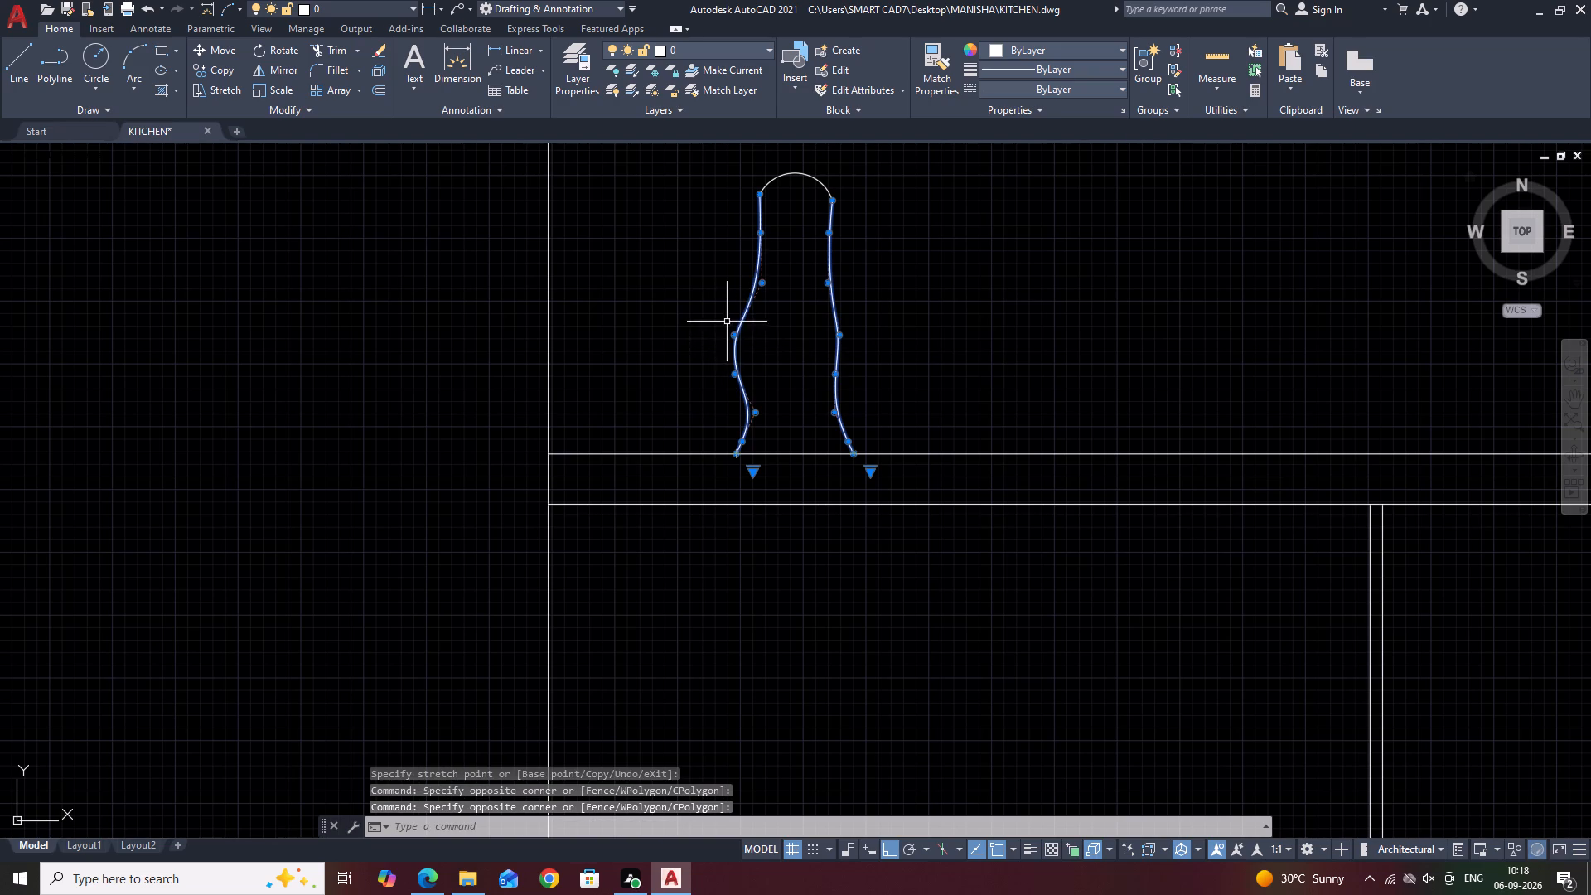
click(733, 335)
click(751, 338)
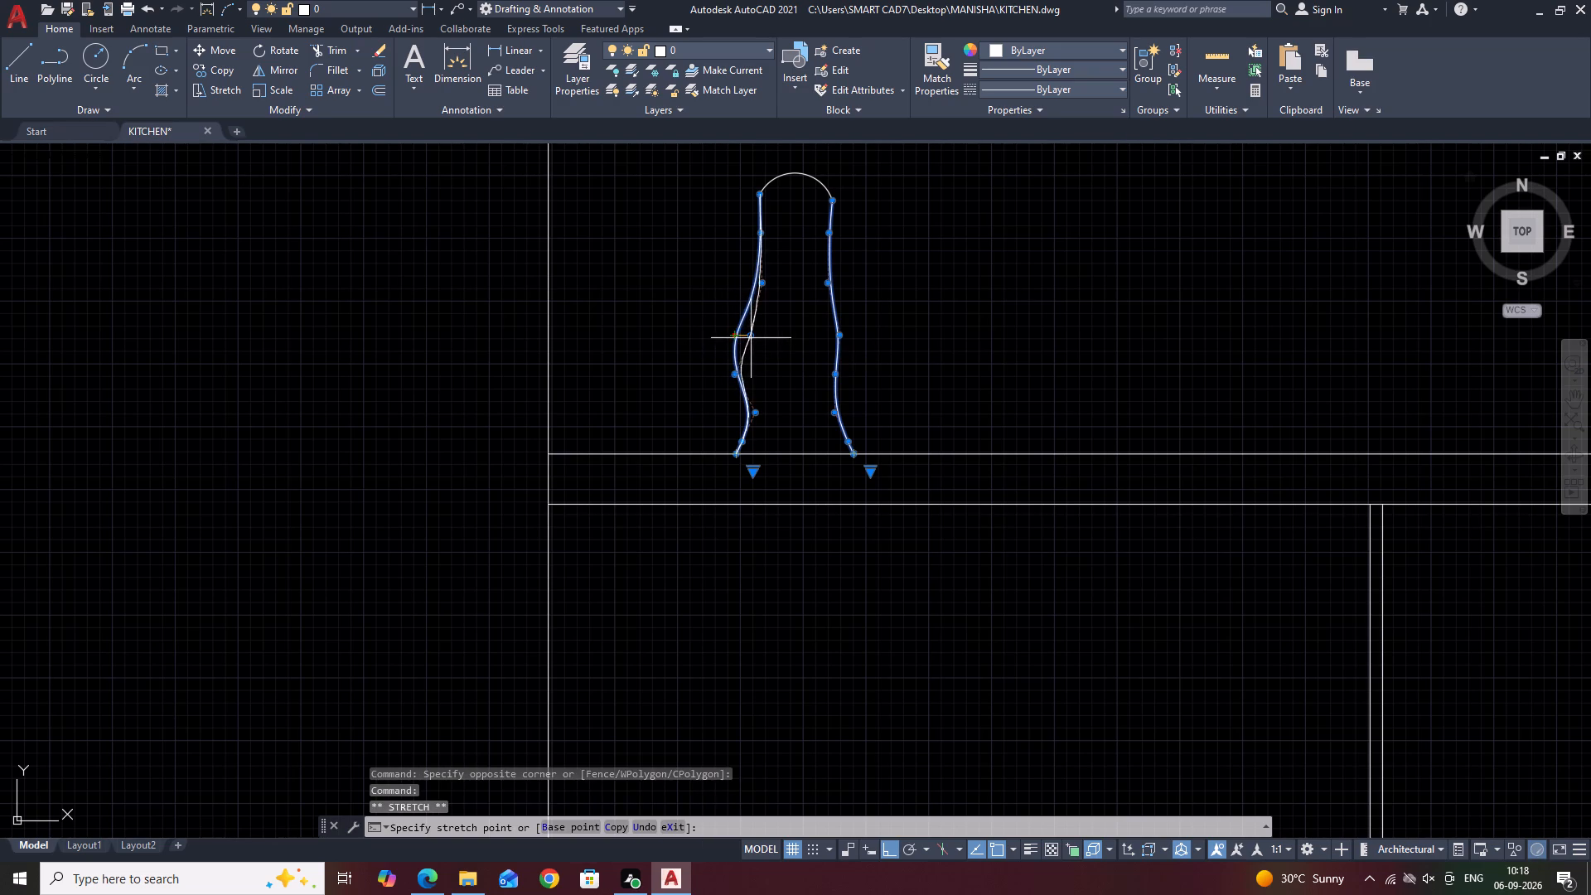
click(733, 373)
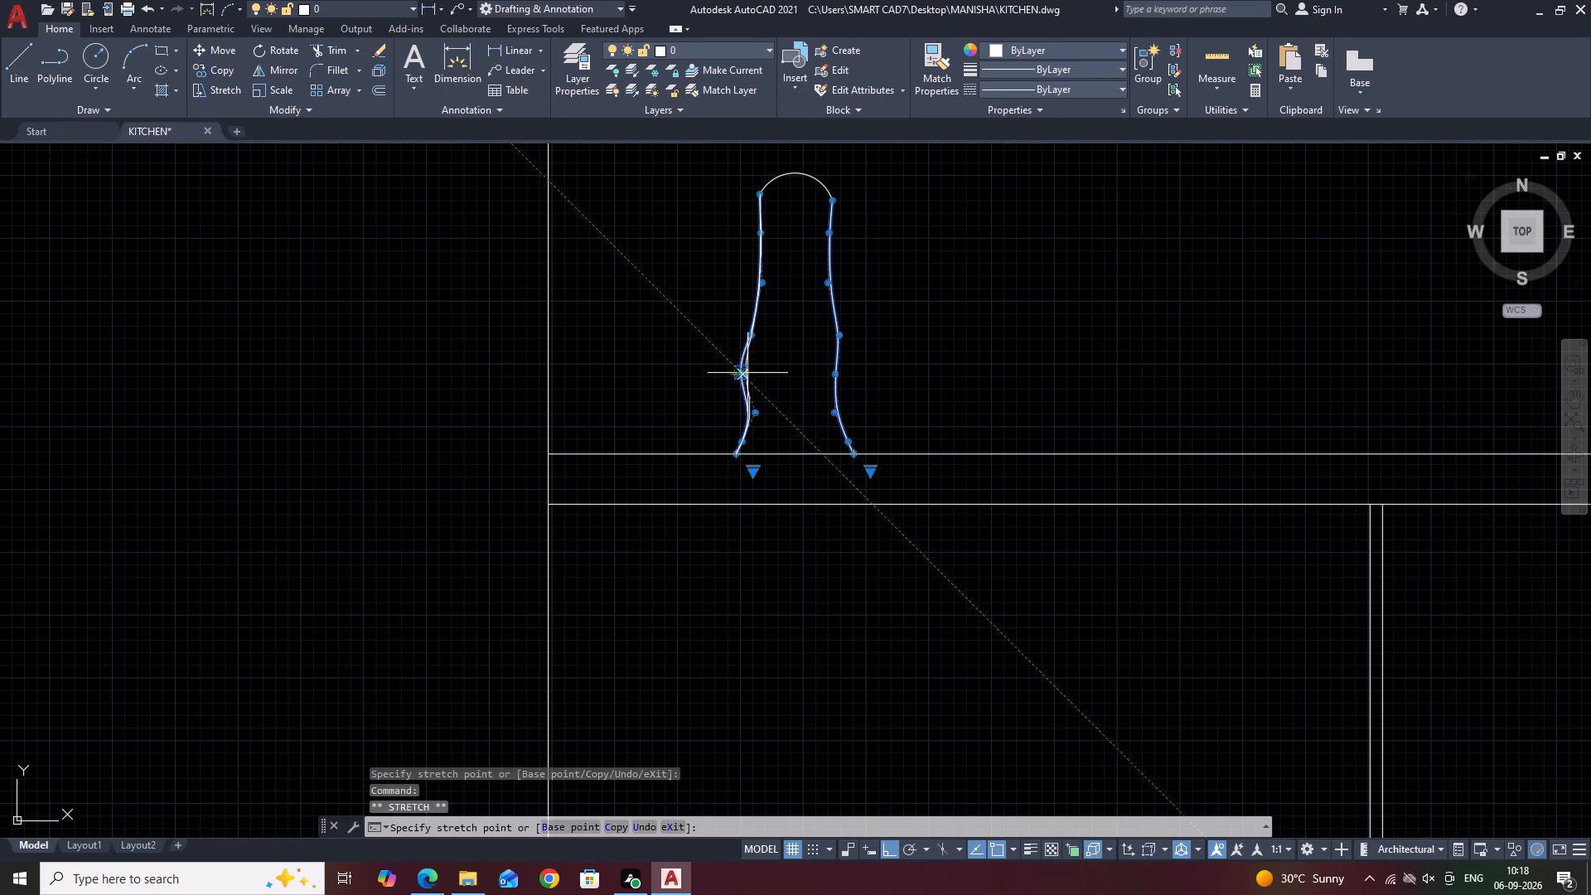
click(747, 373)
key(Escape)
middle_drag(809, 357, 825, 398)
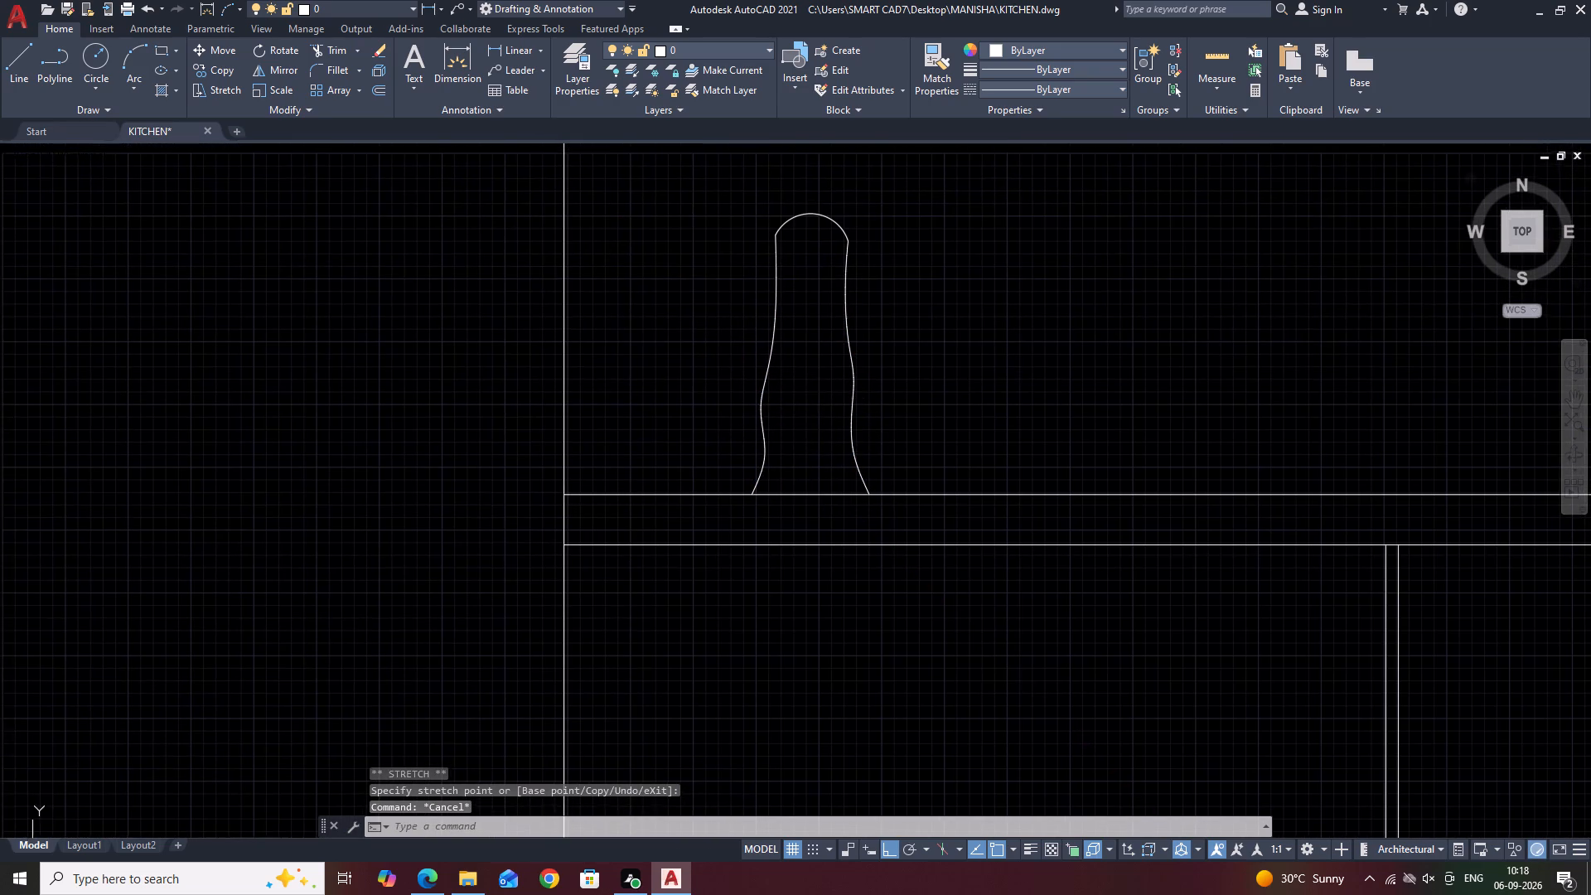
Pull the control point at the right-hand spline's lower bulge outward horizontally by about 1/2 inch to match the left side.
middle_drag(801, 439, 812, 474)
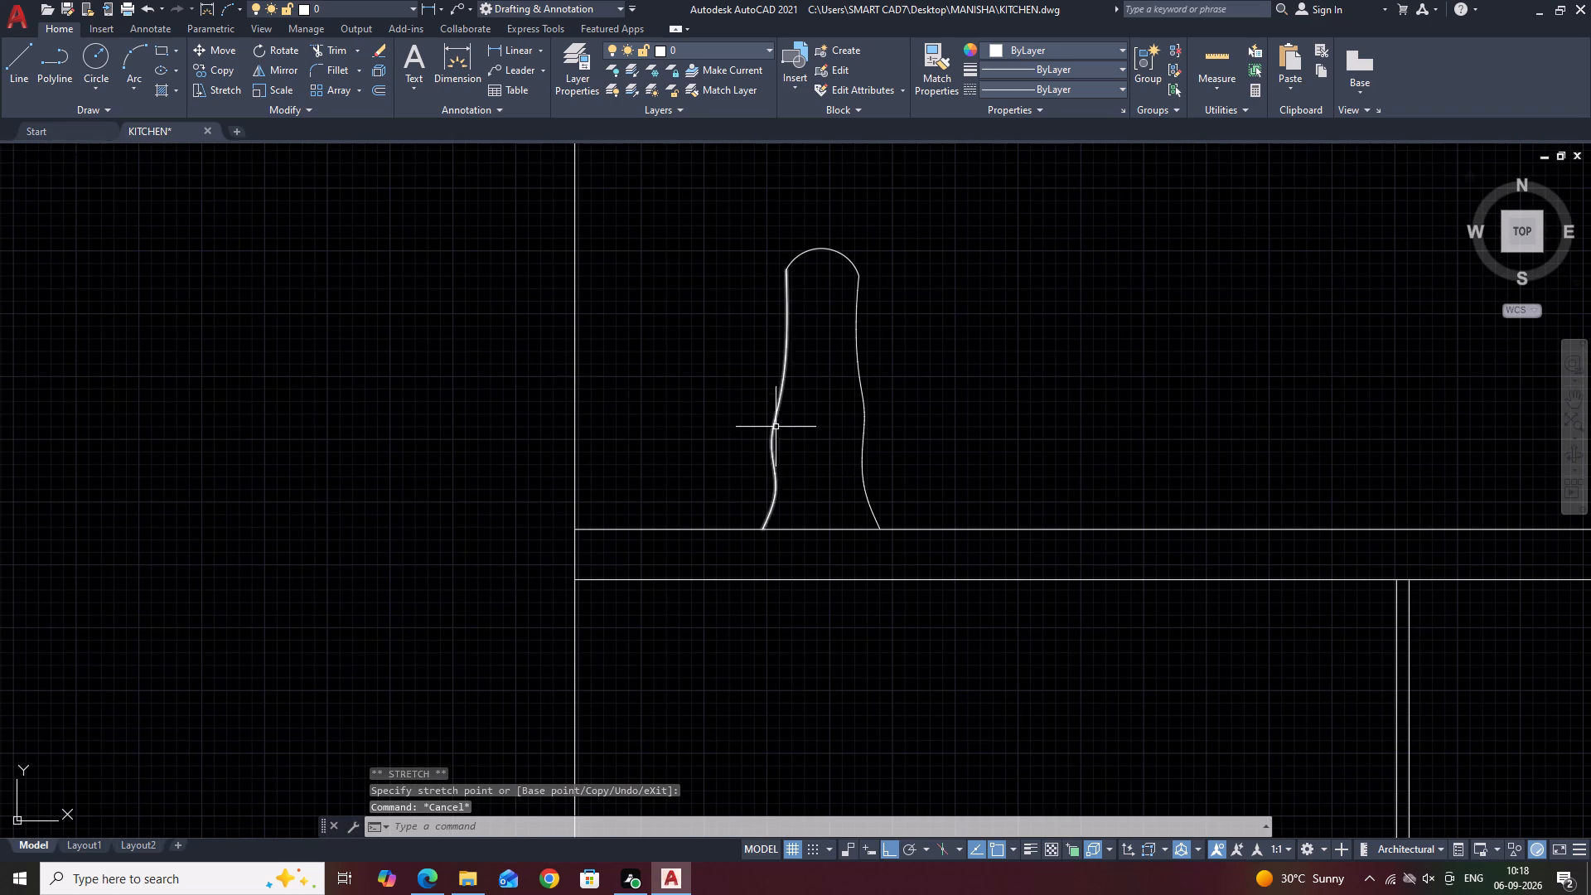
click(776, 427)
click(771, 414)
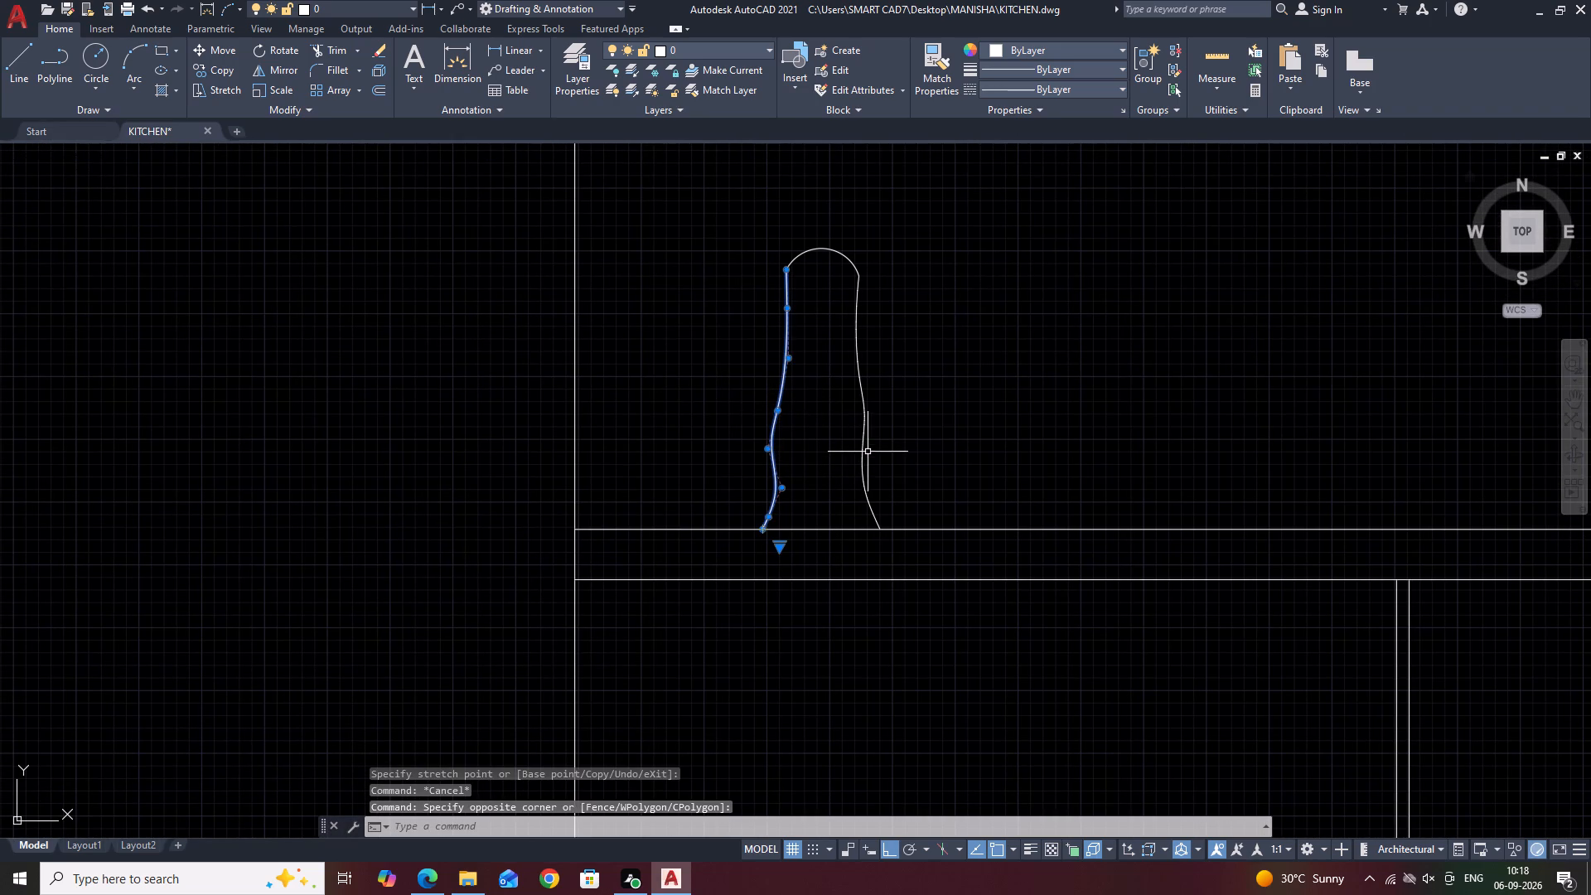
click(868, 452)
click(856, 433)
click(862, 453)
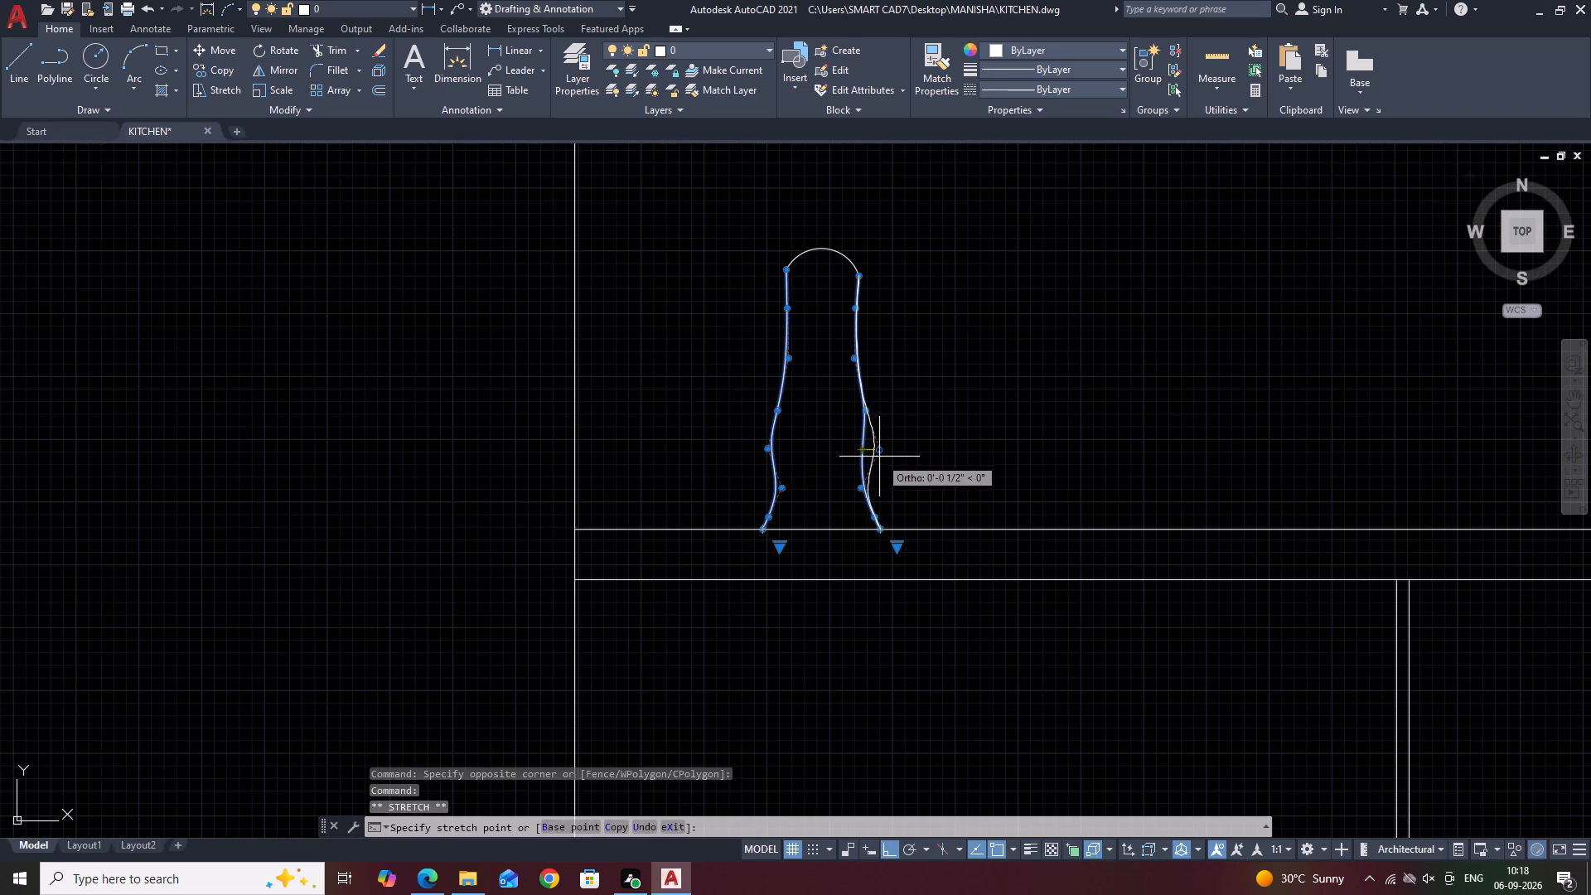
click(879, 457)
key(Escape)
With Ortho off, draw a short slanted line rising to the right from just beside the midpoint of the bottle's top arc.
scroll(907, 391, down, 1)
middle_drag(936, 325, 890, 477)
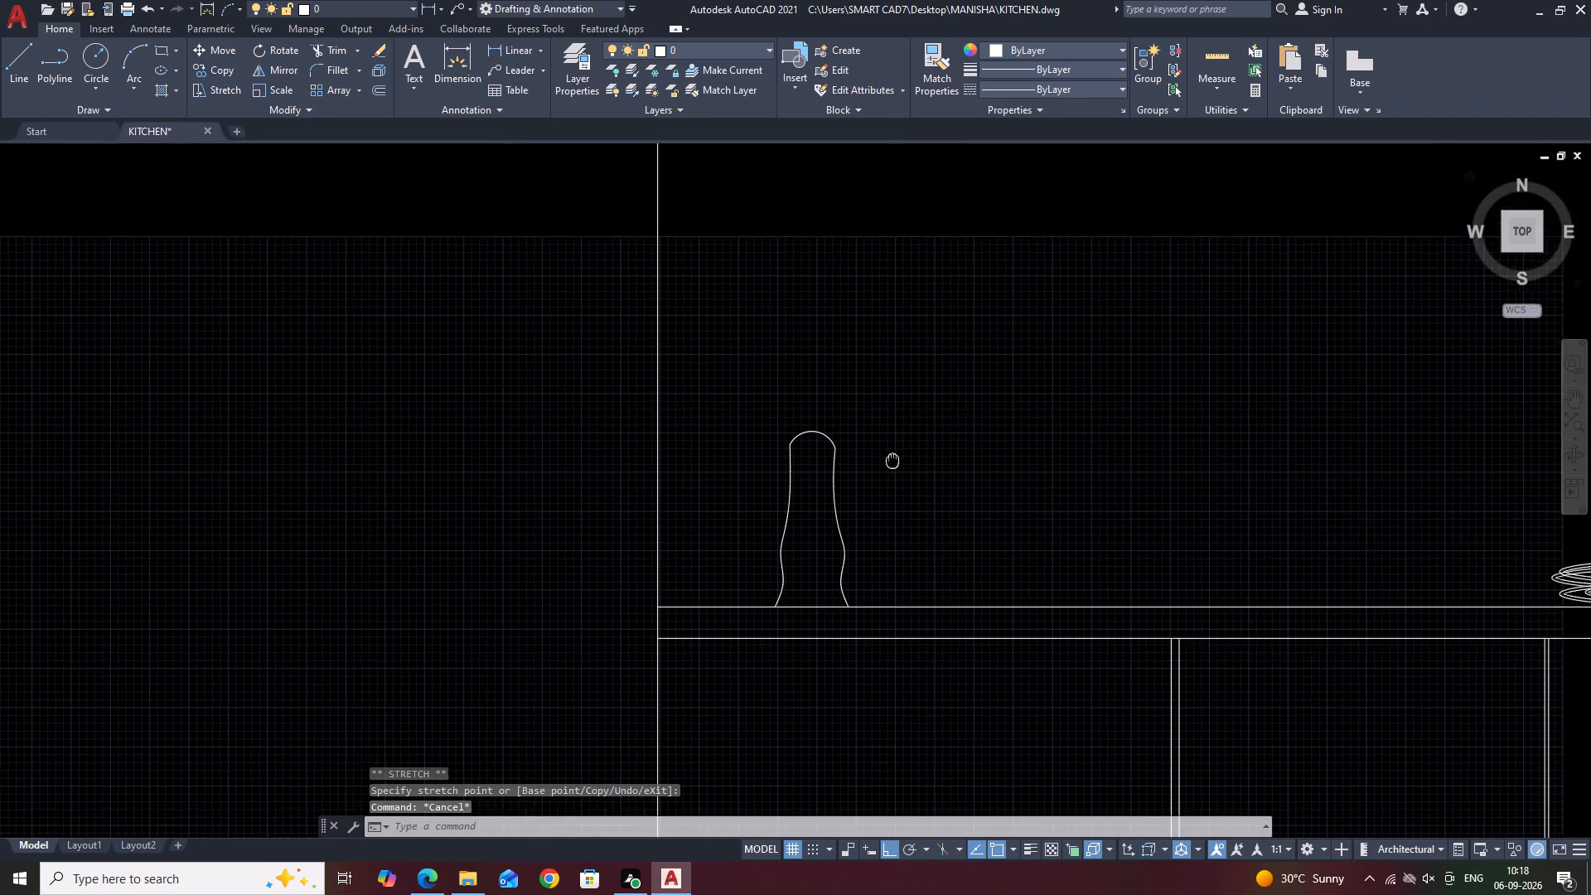
middle_drag(890, 477, 890, 481)
middle_drag(891, 433, 878, 489)
key(l)
key(space)
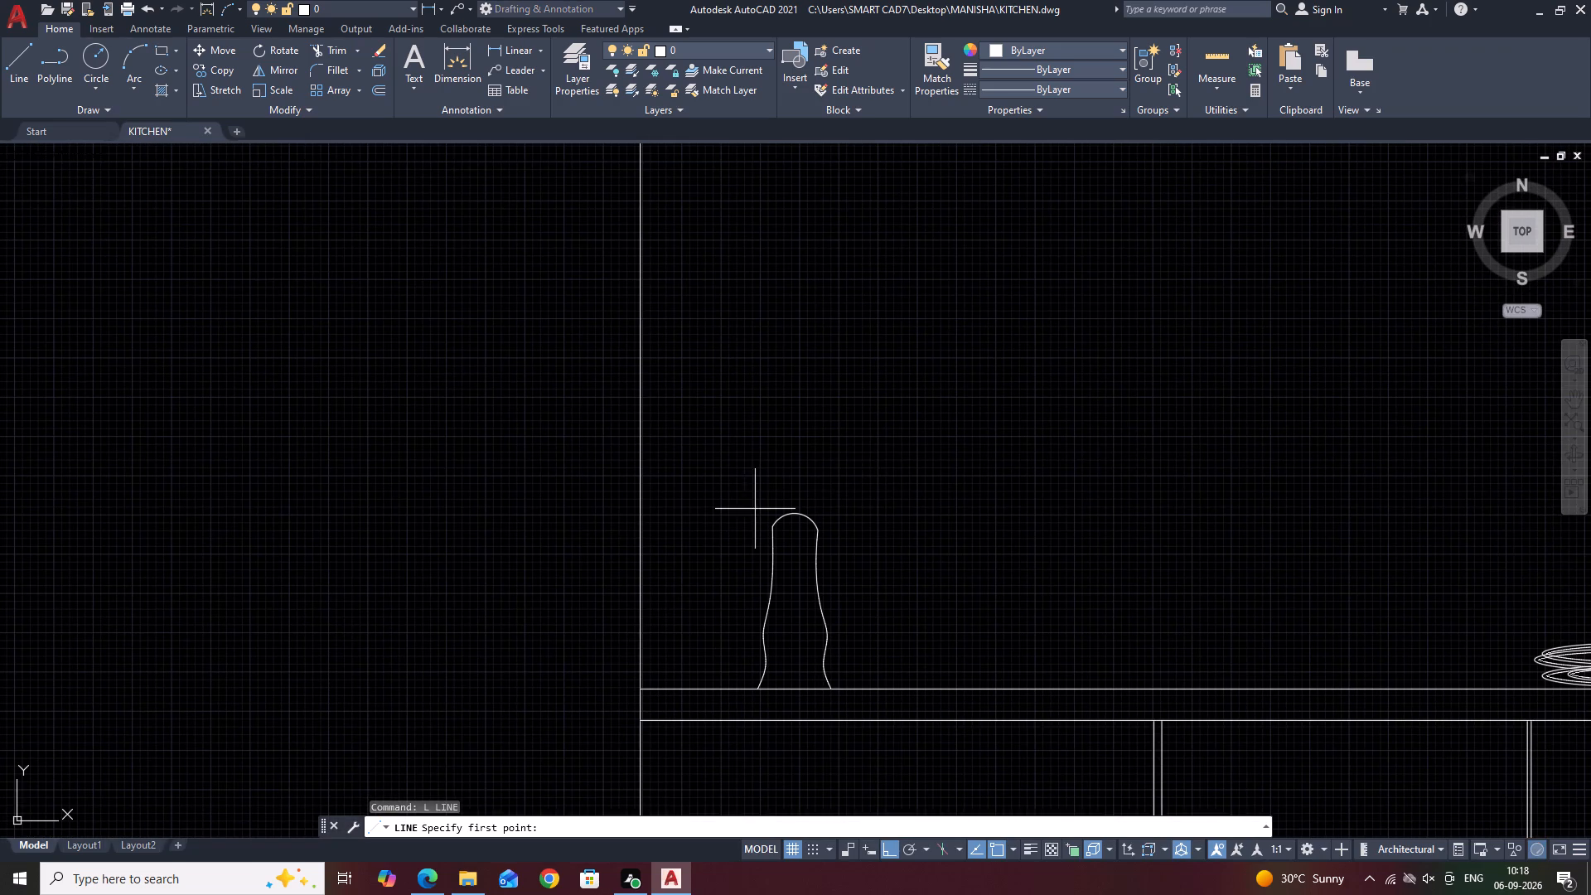
scroll(751, 512, up, 2)
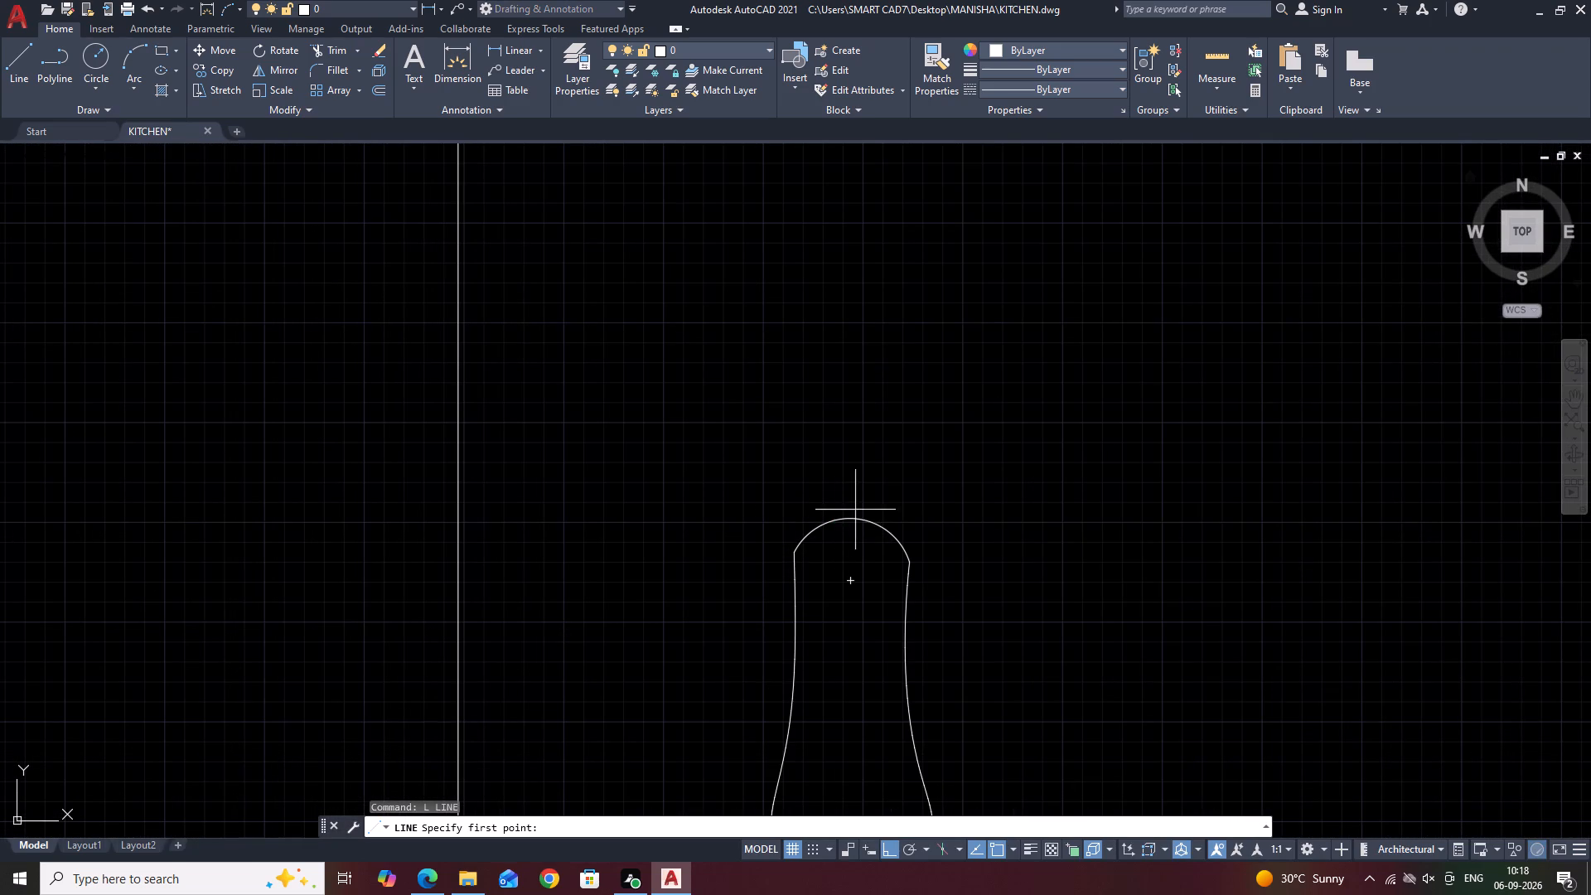
scroll(855, 510, down, 3)
scroll(853, 512, up, 3)
click(852, 515)
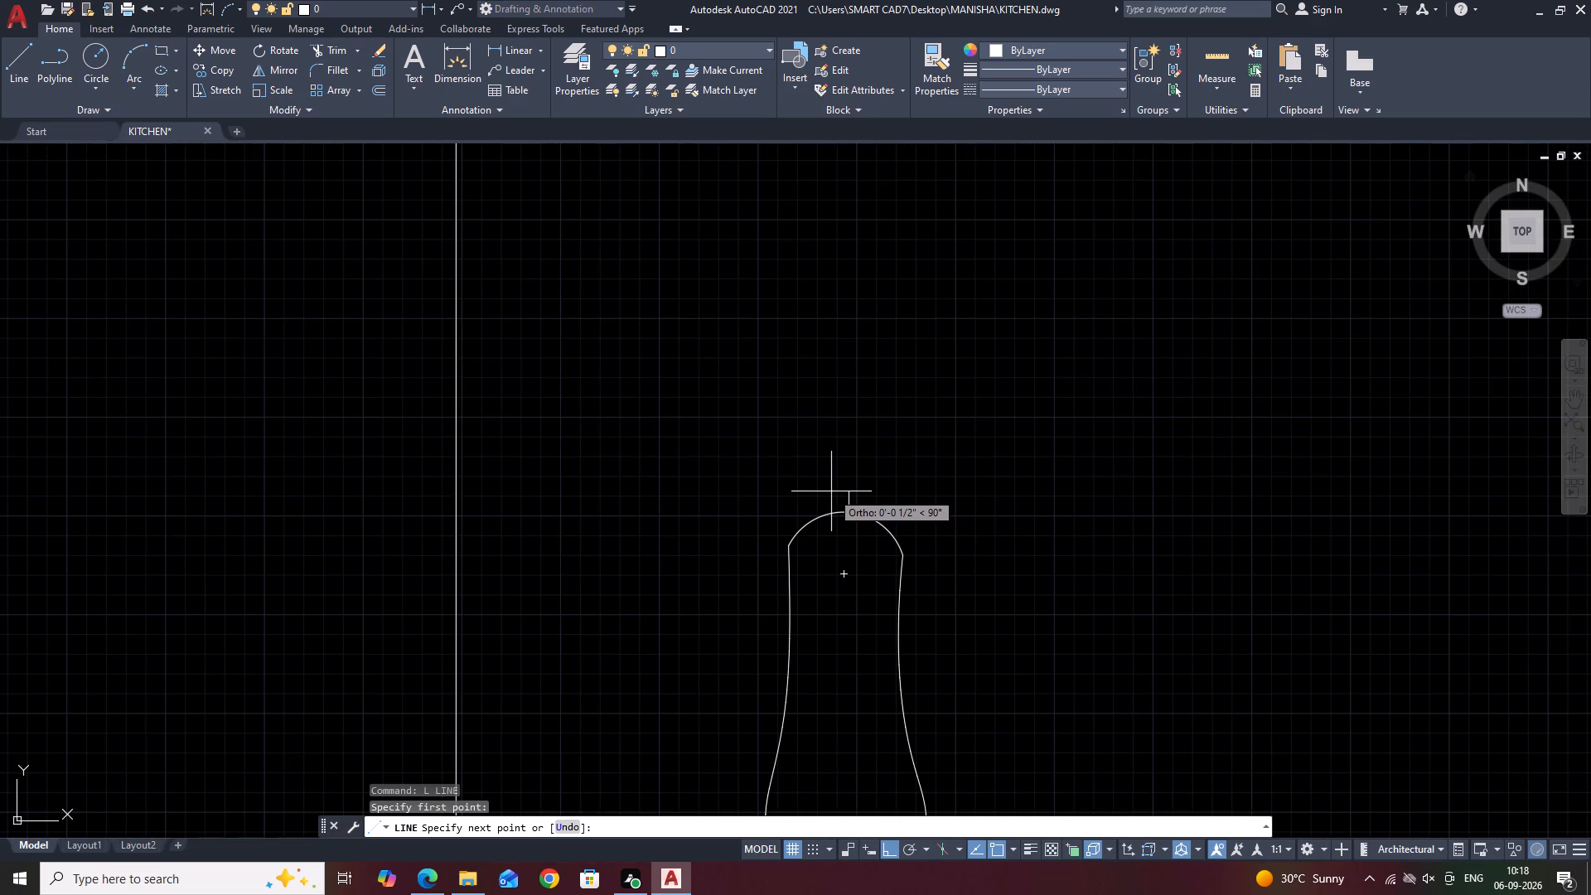
key(F8)
scroll(876, 500, up, 1)
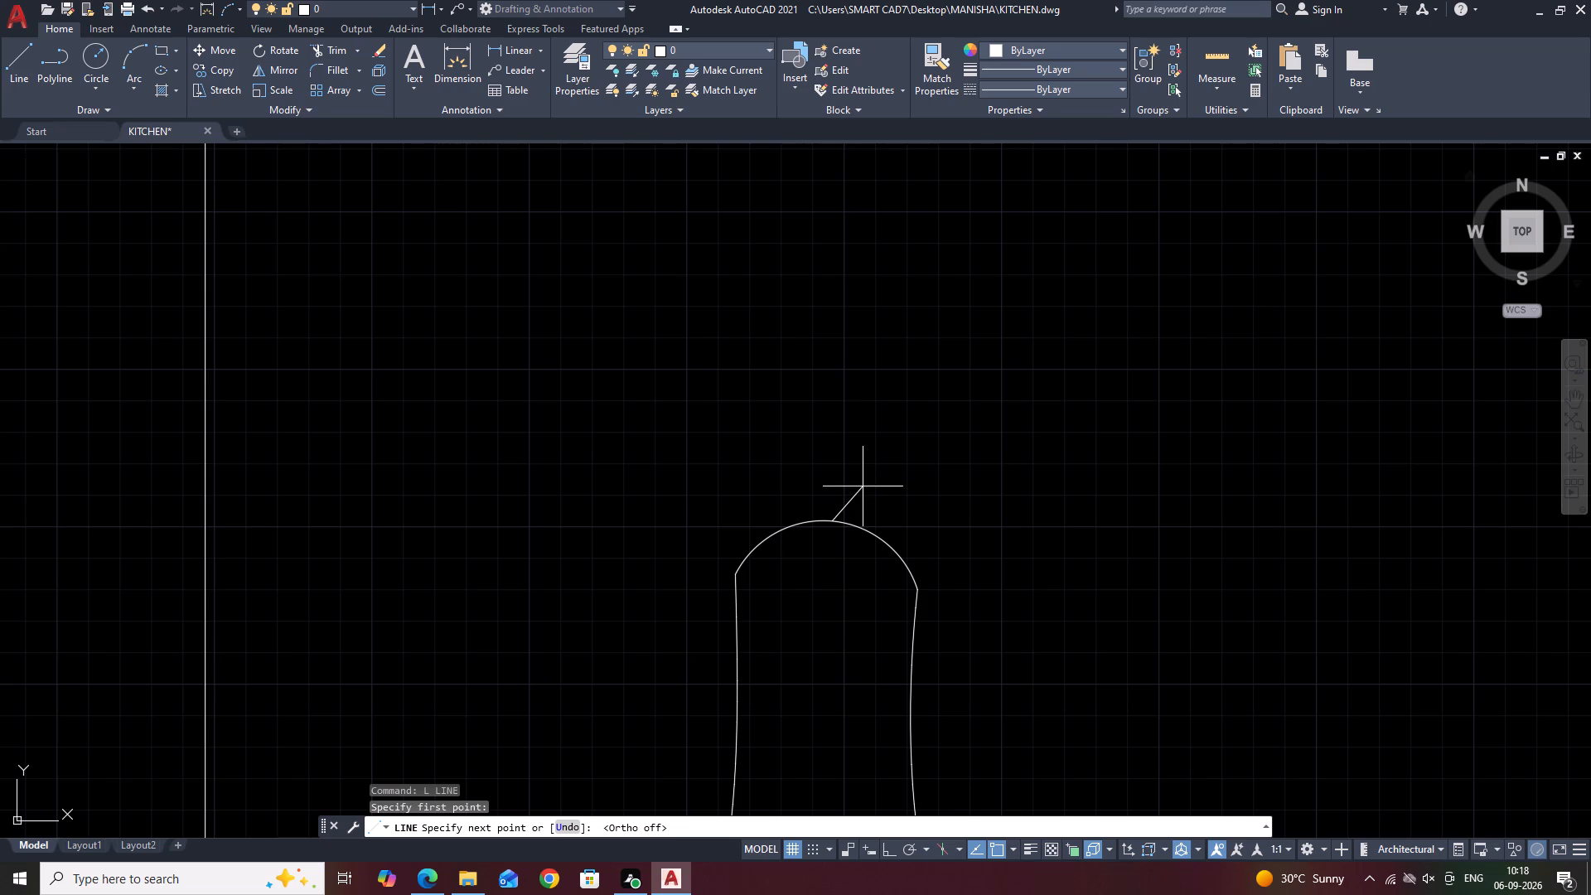
click(856, 486)
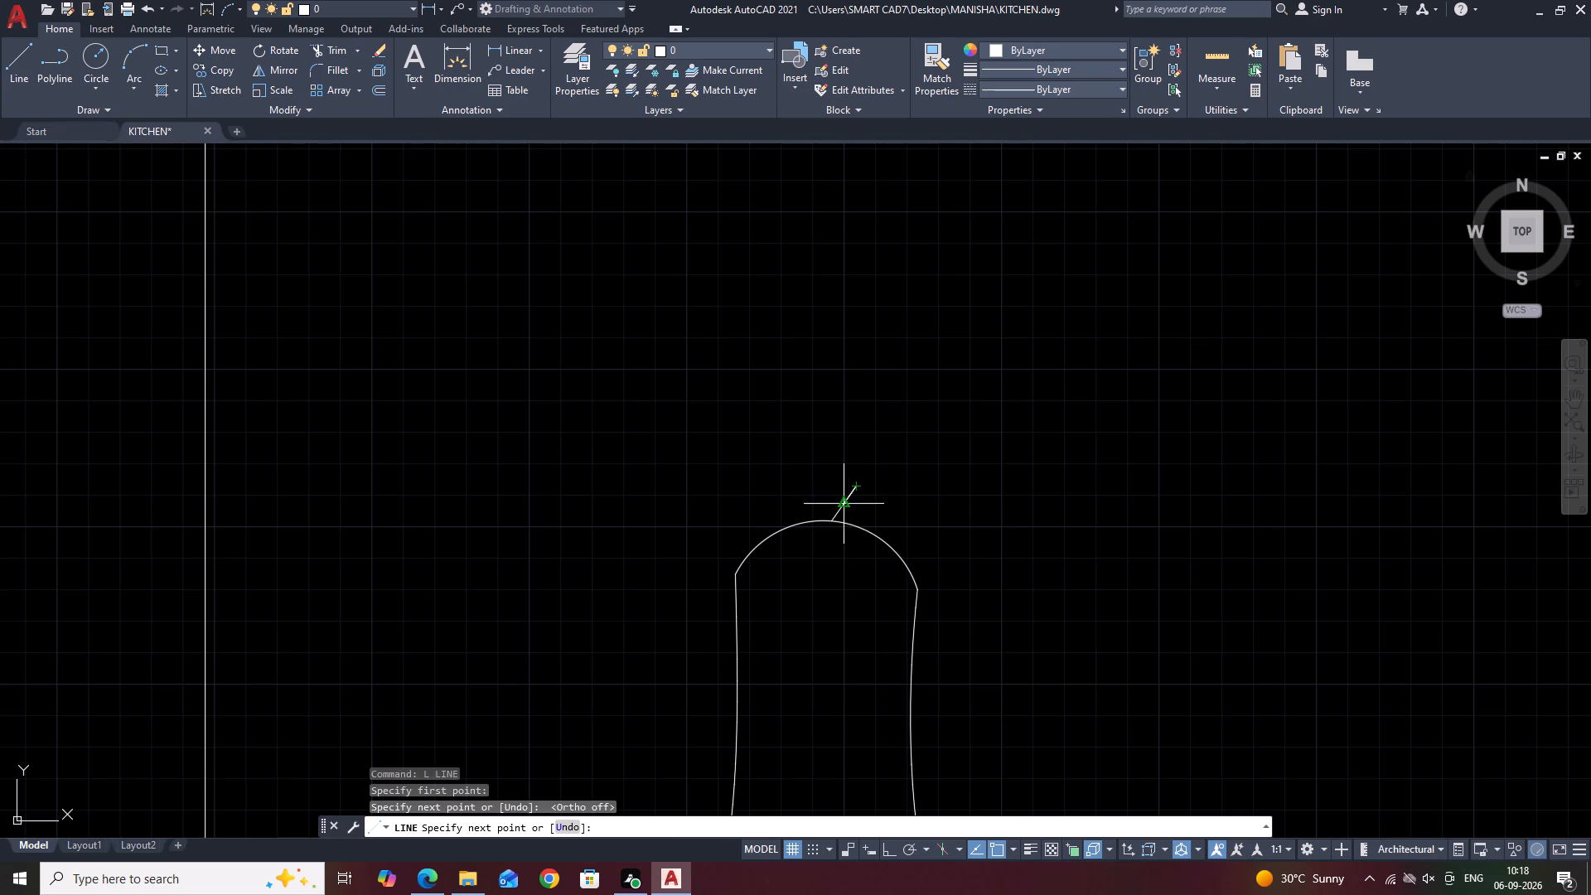
key(Escape)
Mirror the short slanted line about a vertical line through the top arc's midpoint, keeping the original.
click(844, 507)
text(MI)
key(space)
click(821, 522)
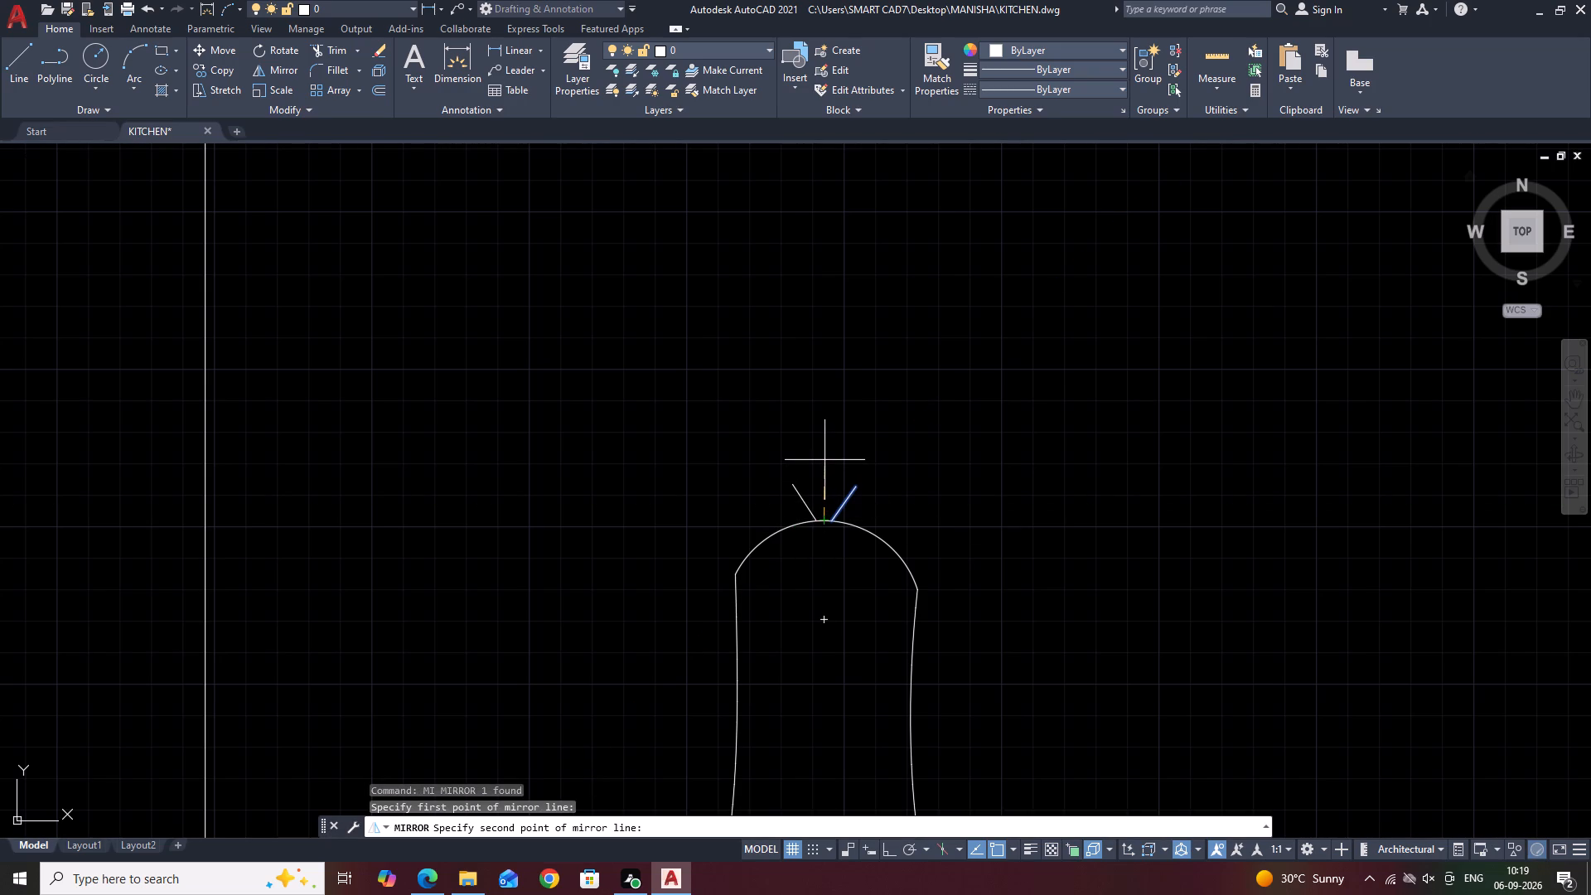
key(F8)
click(825, 460)
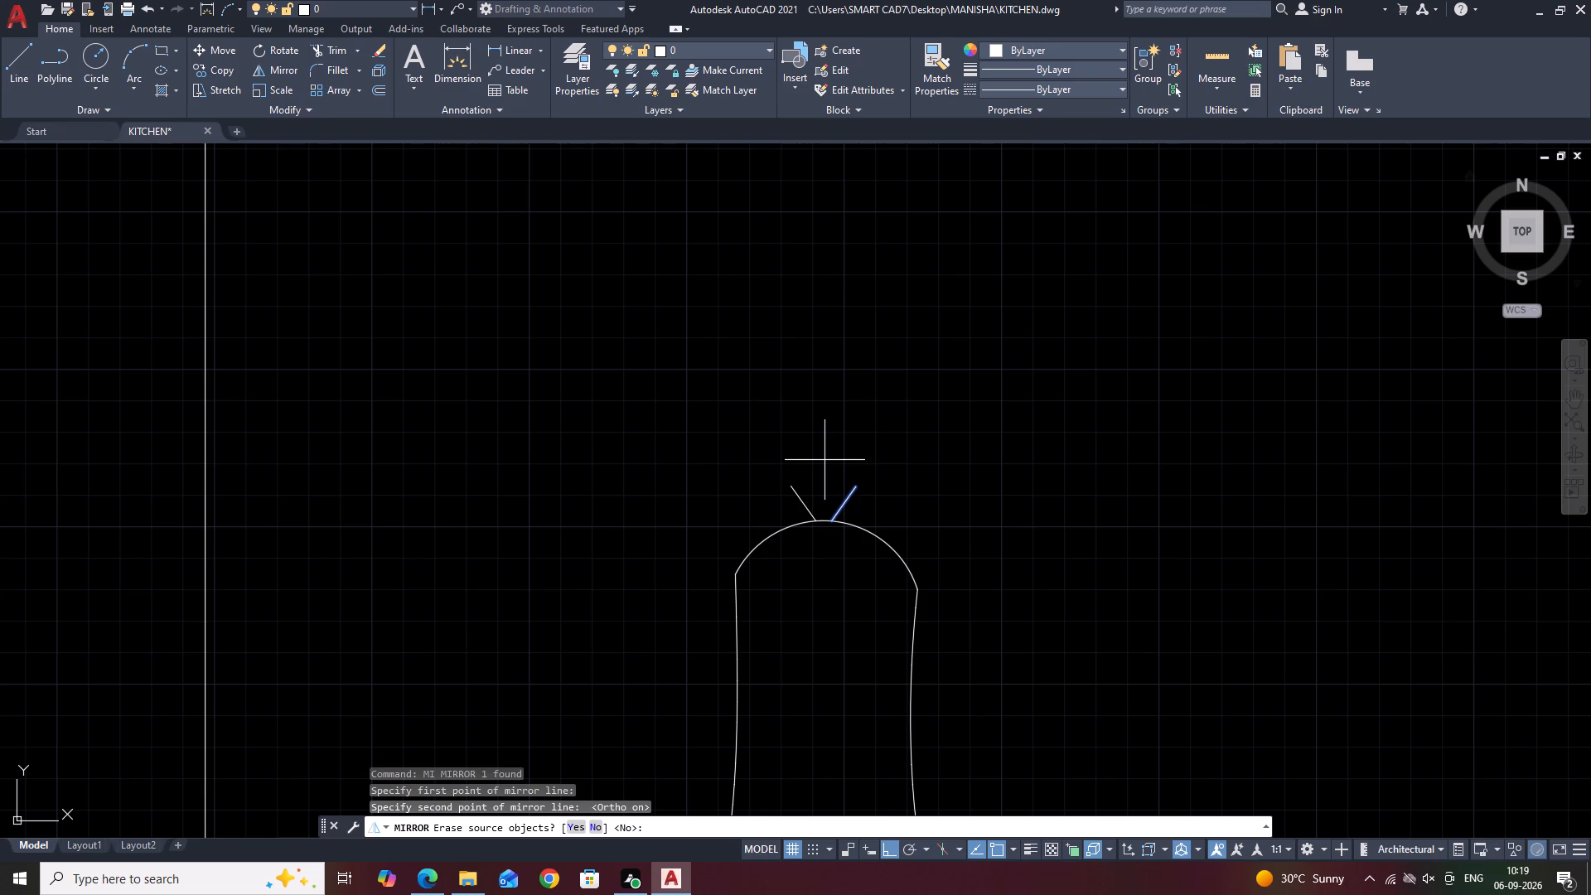
key(Return)
middle_drag(950, 533, 977, 496)
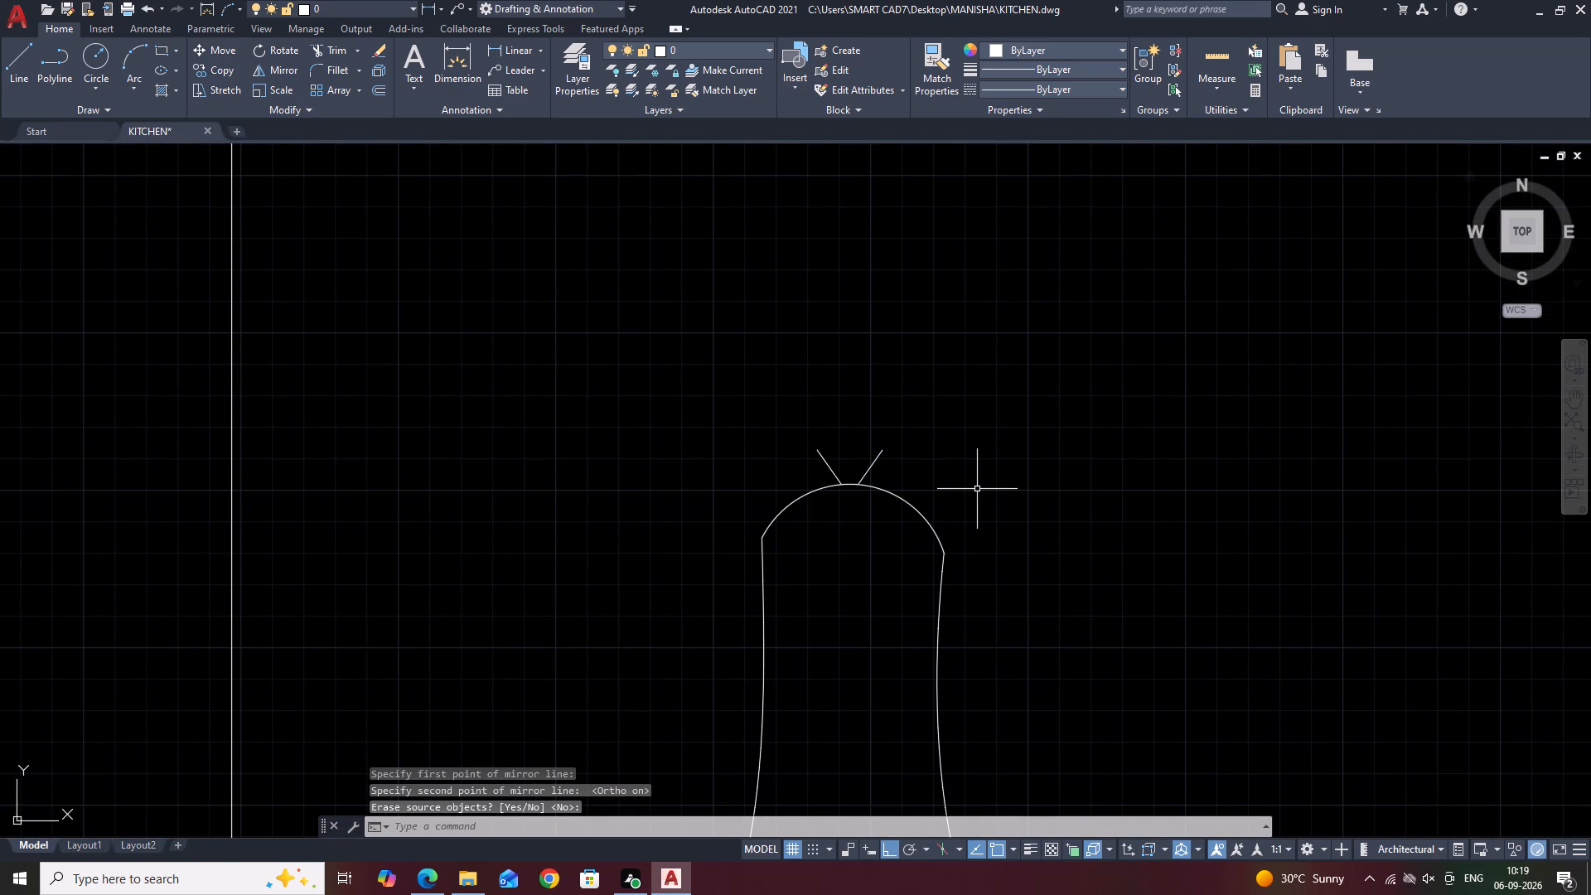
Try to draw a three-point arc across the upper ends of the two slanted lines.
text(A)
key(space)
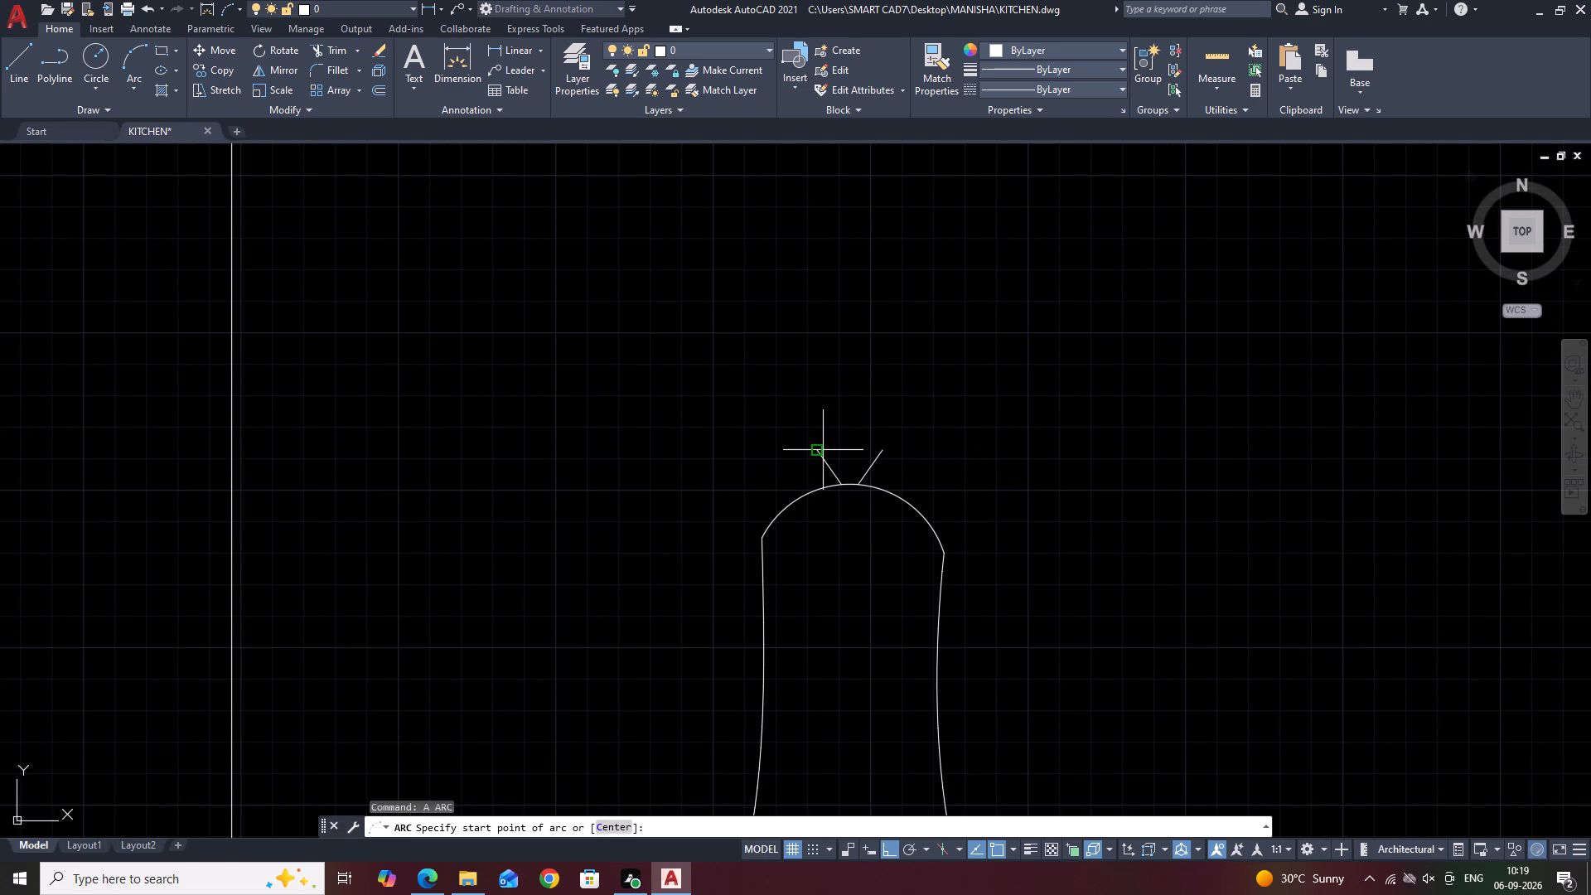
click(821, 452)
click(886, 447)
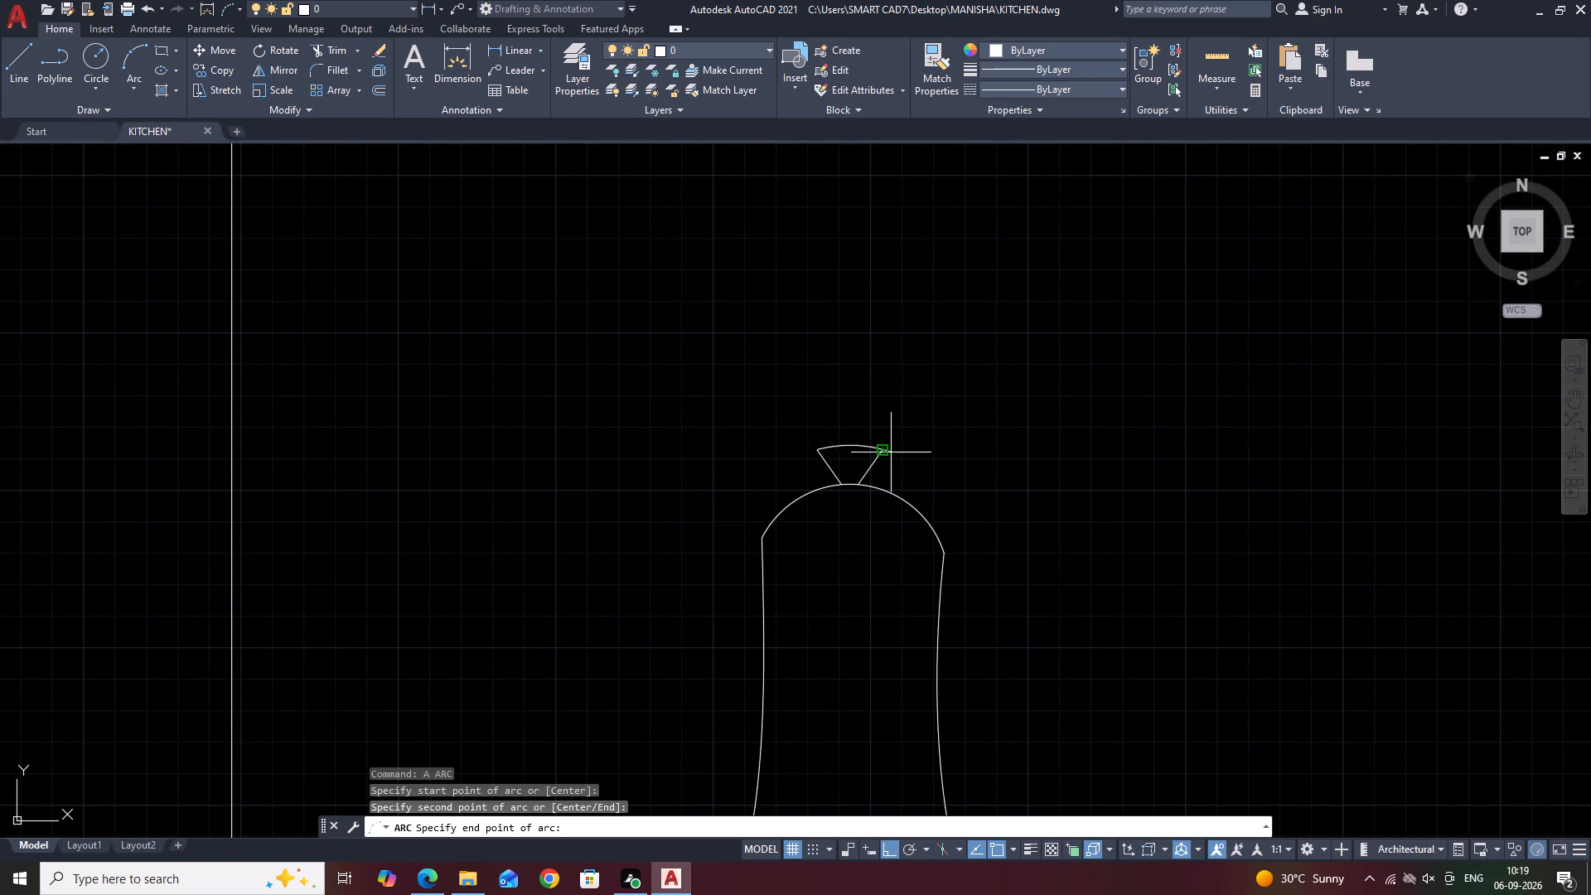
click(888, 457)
Draw a three-point arc bulging upward between the upper ends of the two slanted lines, as the bottle's stopper top.
key(space)
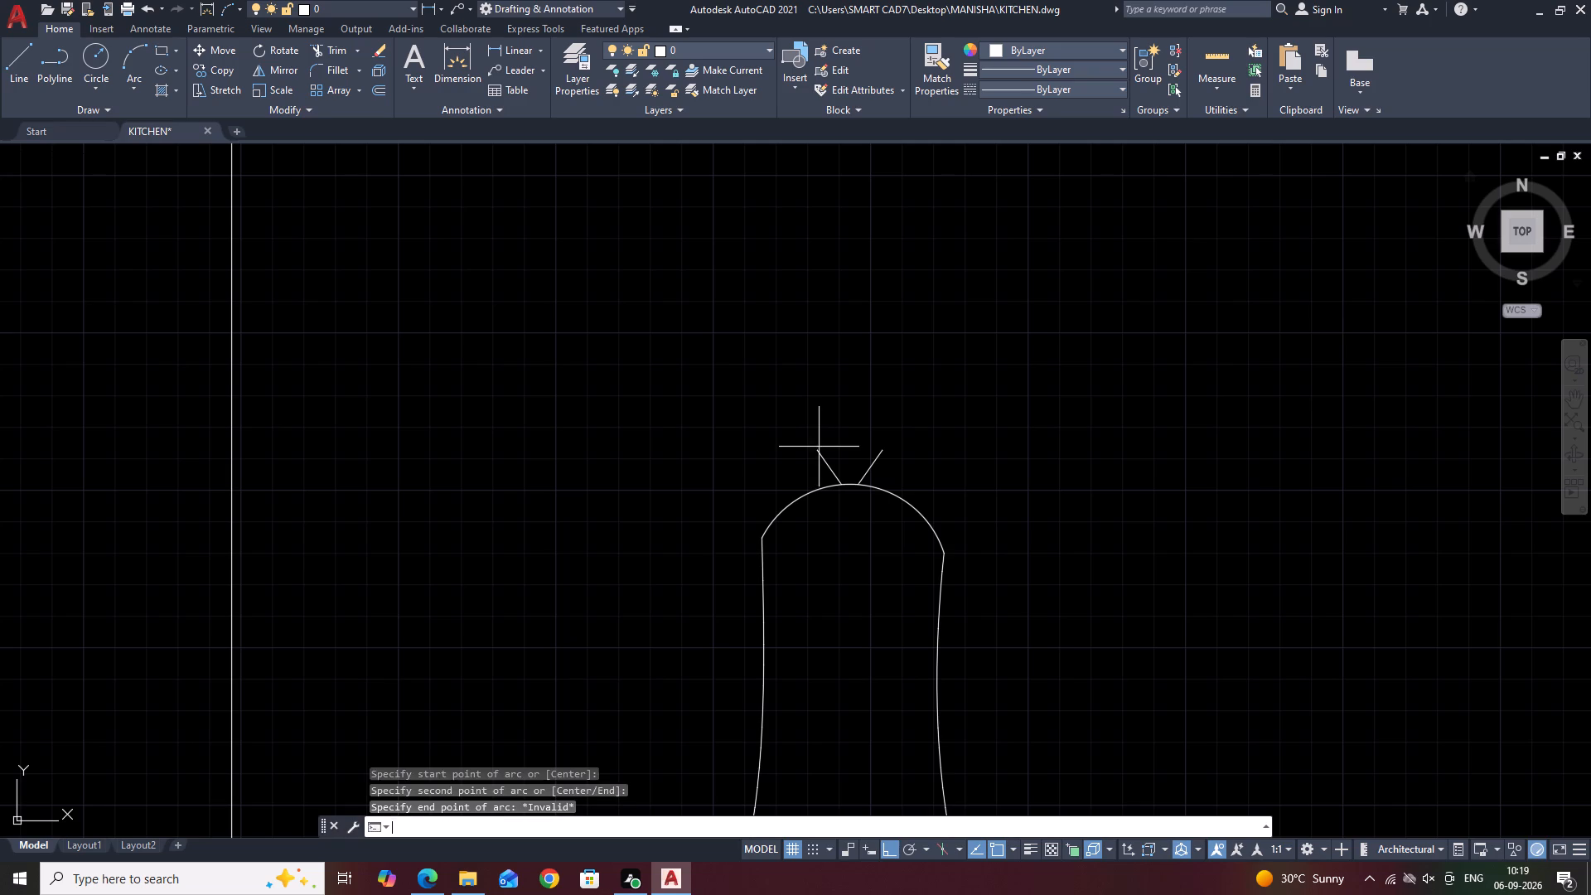
click(813, 447)
click(882, 448)
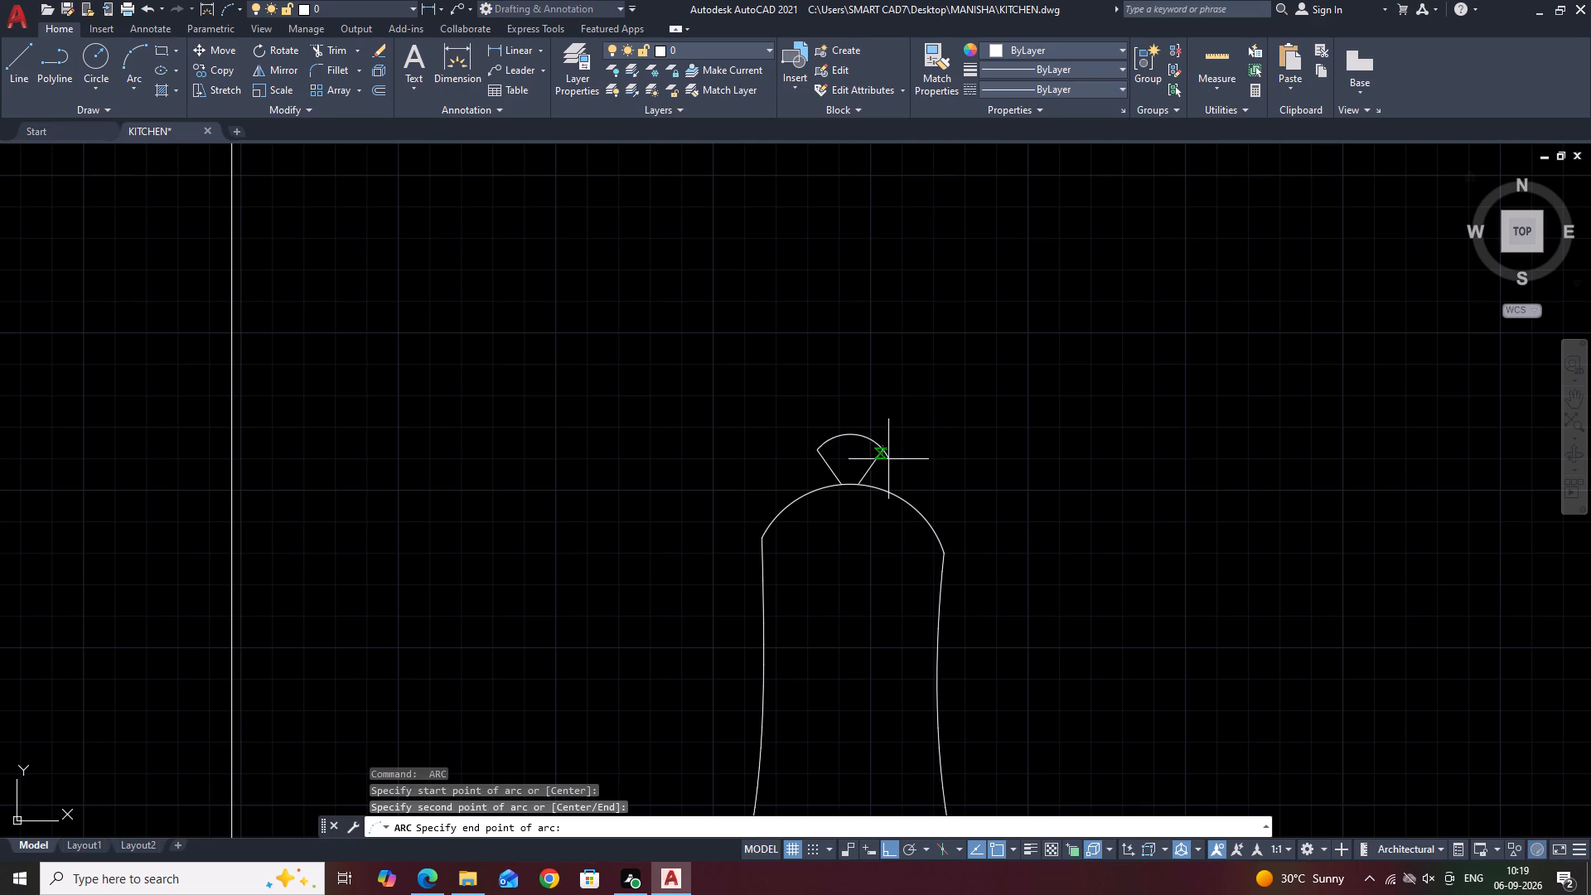
click(888, 459)
Flatten the stopper arc by moving its midpoint straight down, leaving a shallow dome over the slanted lines.
click(865, 370)
click(845, 407)
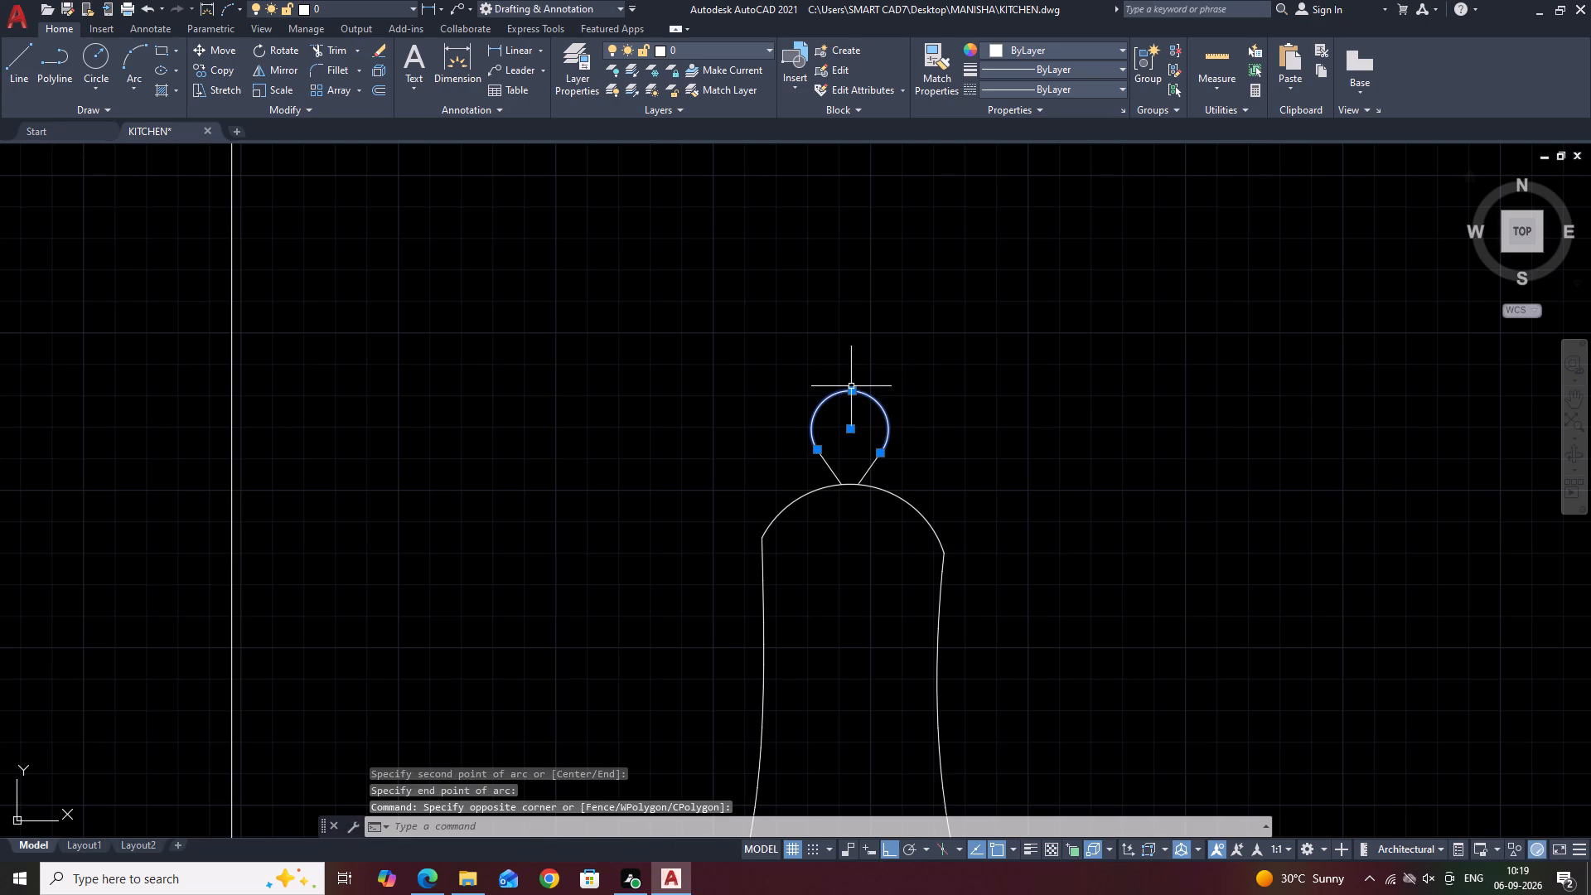
click(851, 386)
key(Escape)
click(852, 390)
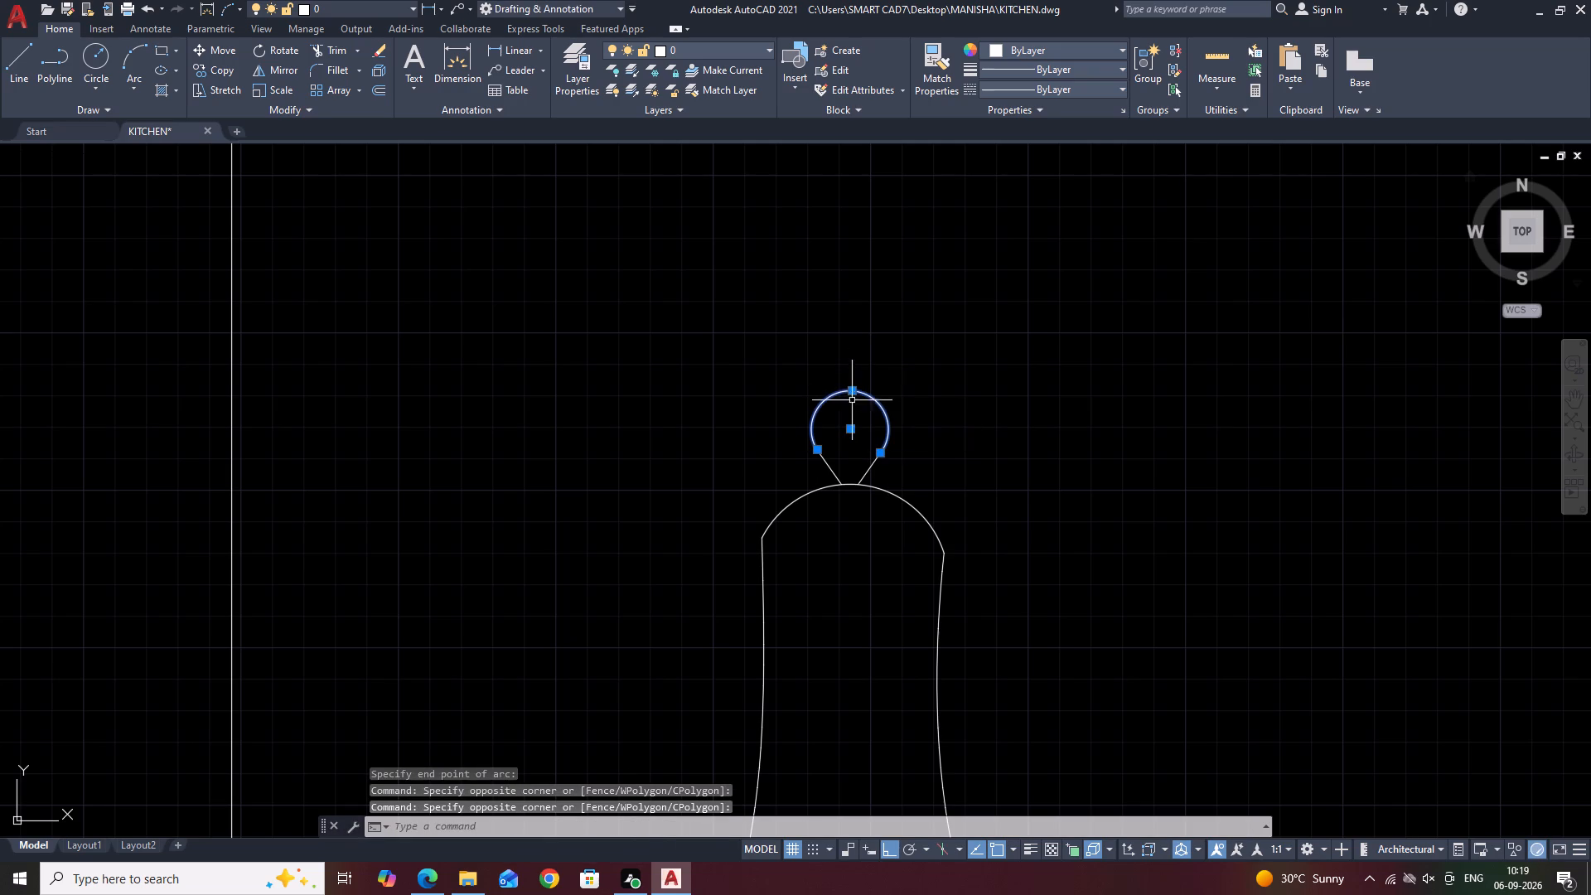
click(854, 393)
click(854, 428)
key(Escape)
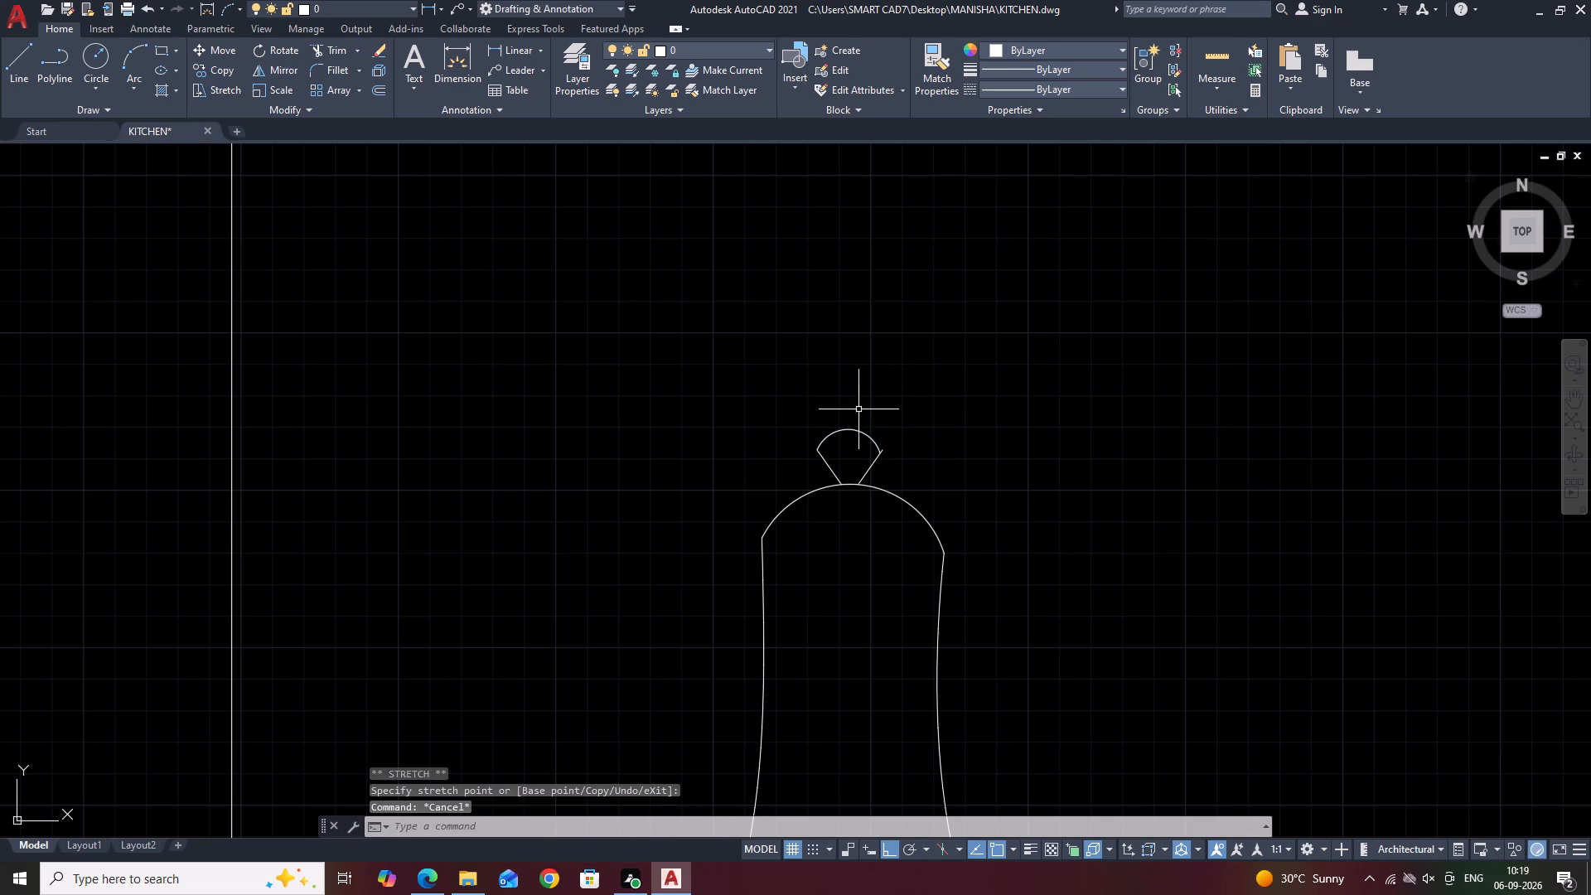
Trim the tip of the right slanted line that sticks out past the stopper arc.
scroll(889, 427, down, 2)
scroll(884, 440, up, 5)
text(TR)
key(space)
click(875, 408)
key(Escape)
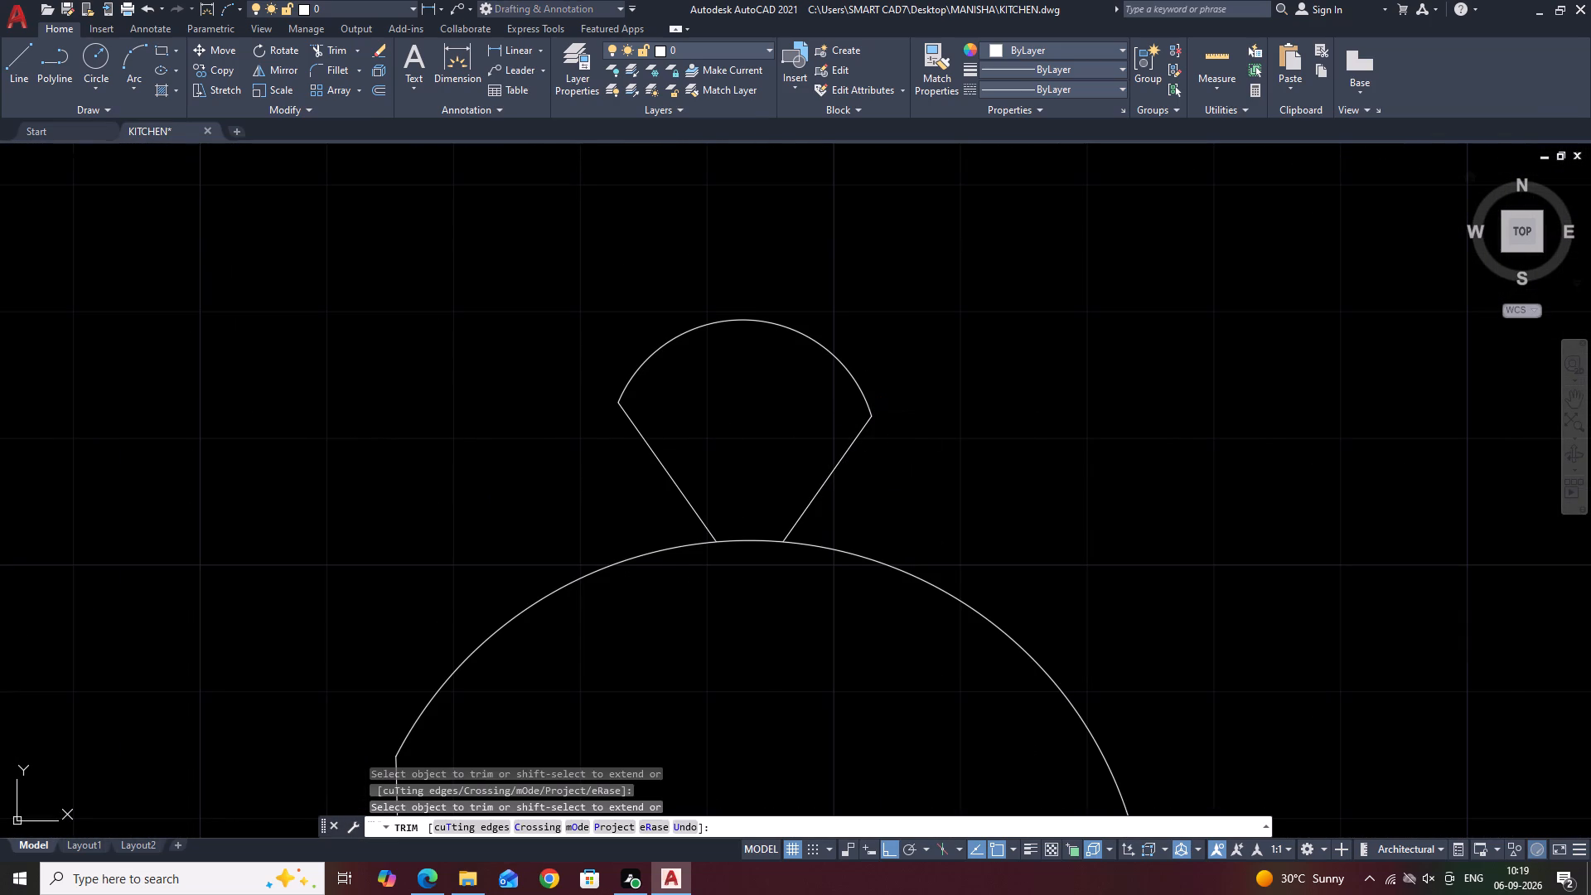
Examine the bottle outline with its stopper and how it sits on the countertop beside the dishes.
scroll(889, 443, down, 2)
scroll(871, 424, up, 2)
scroll(885, 371, down, 5)
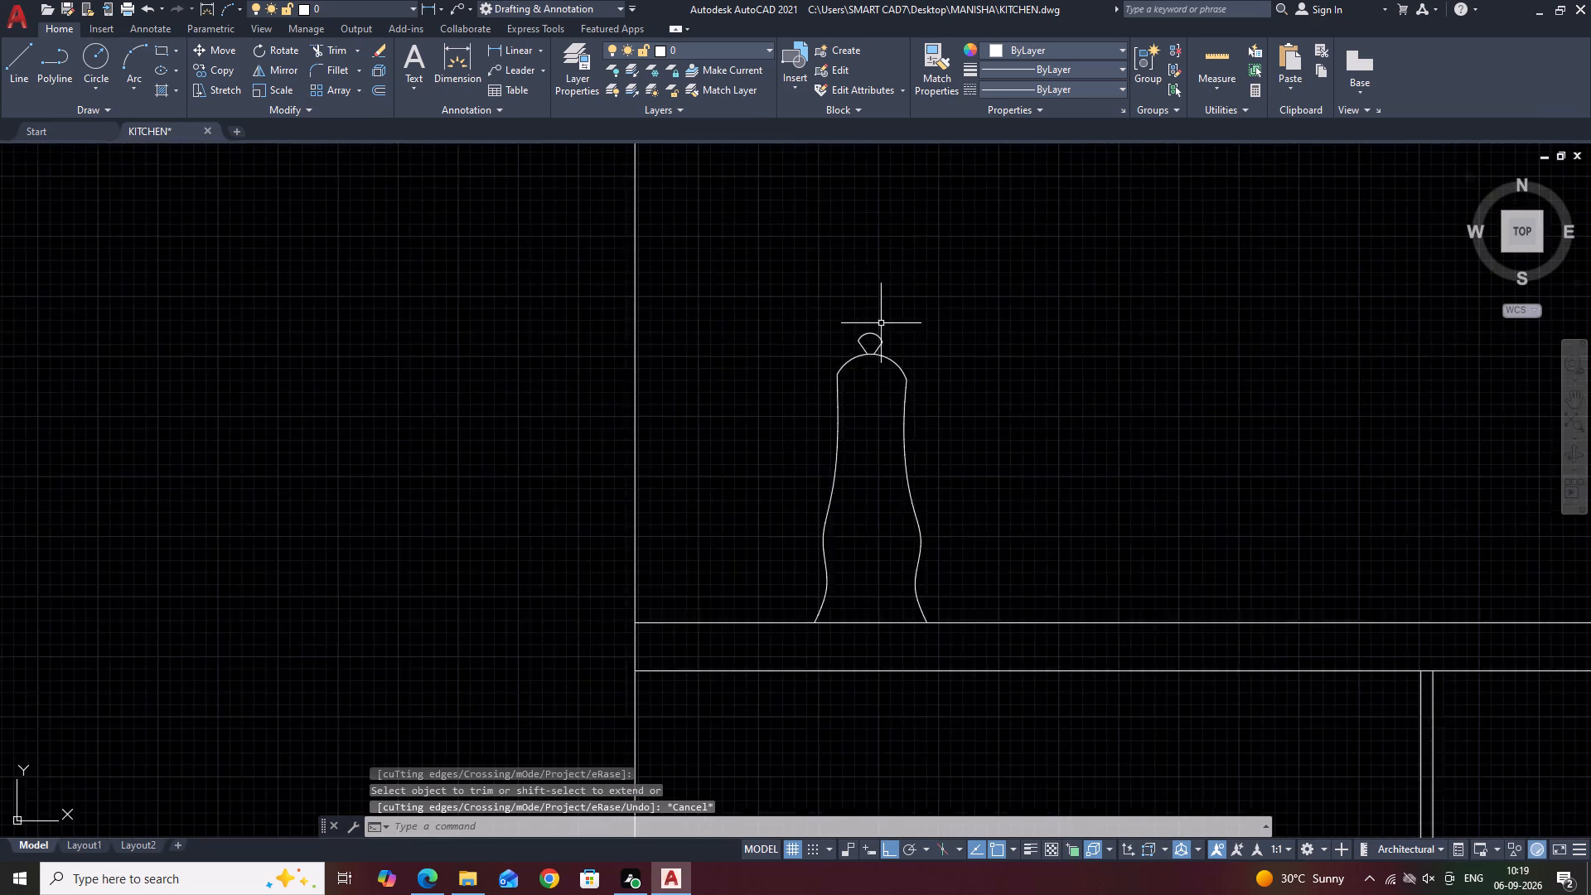
scroll(881, 323, down, 2)
middle_drag(894, 430, 860, 351)
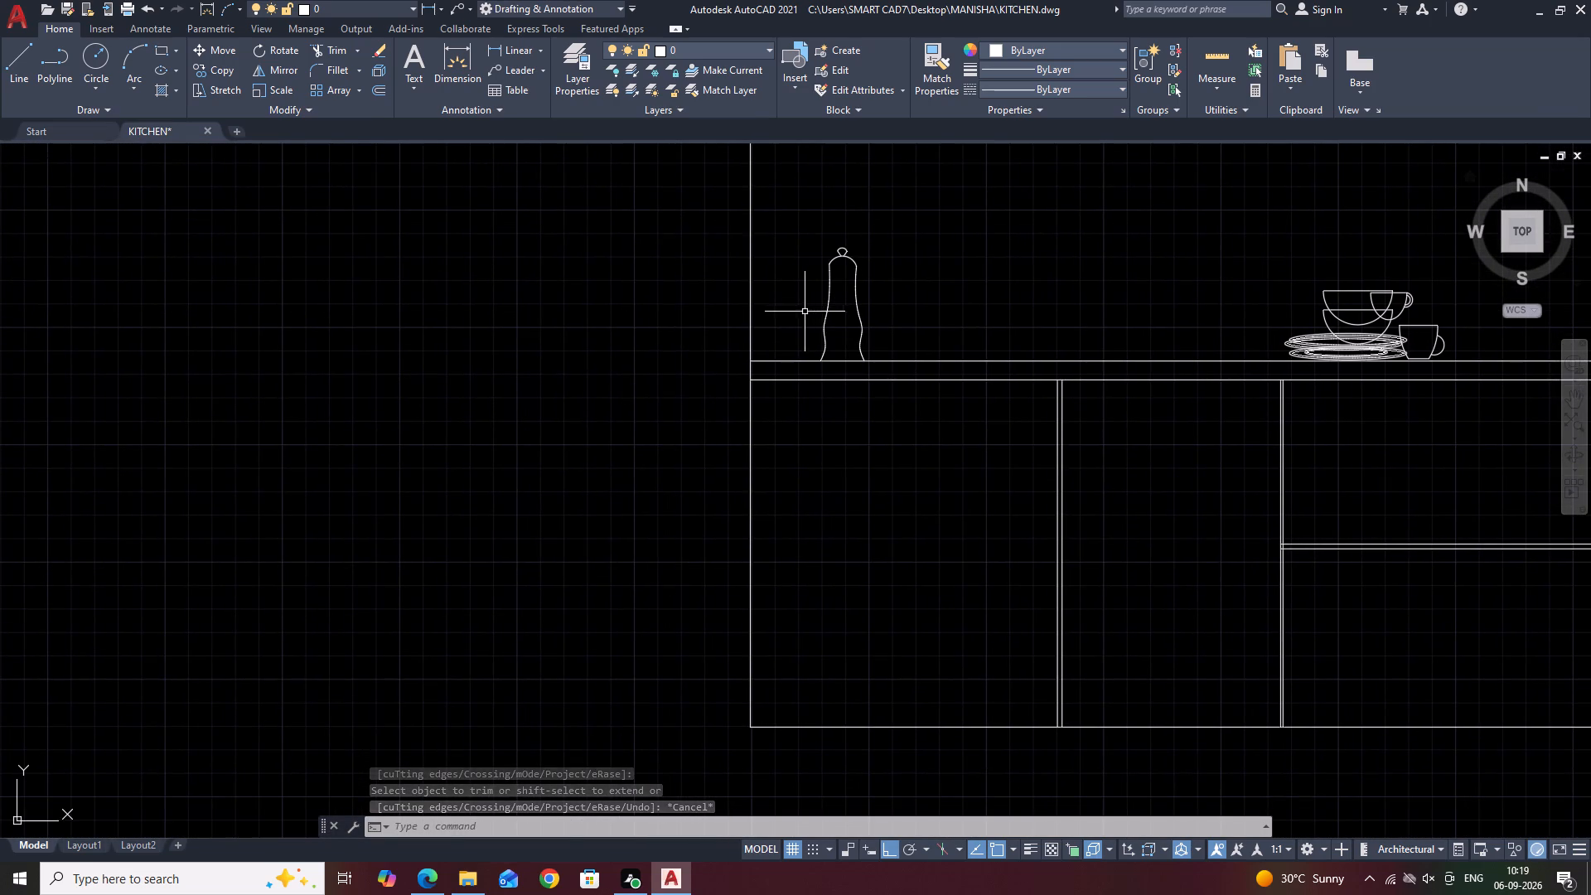
middle_drag(853, 331, 836, 385)
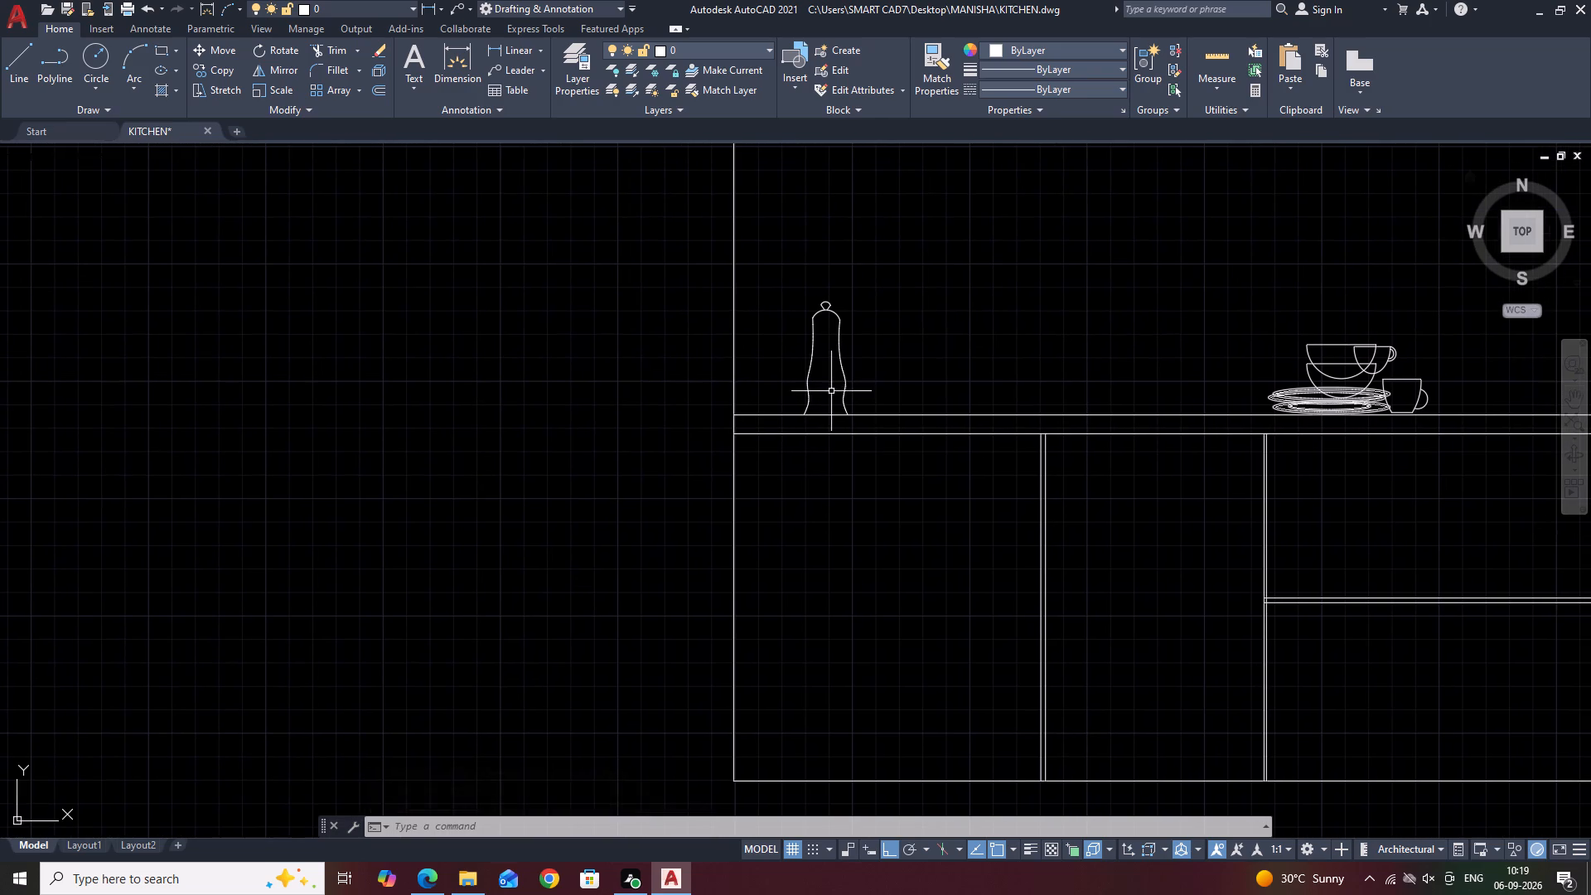
scroll(844, 305, up, 3)
scroll(754, 316, up, 2)
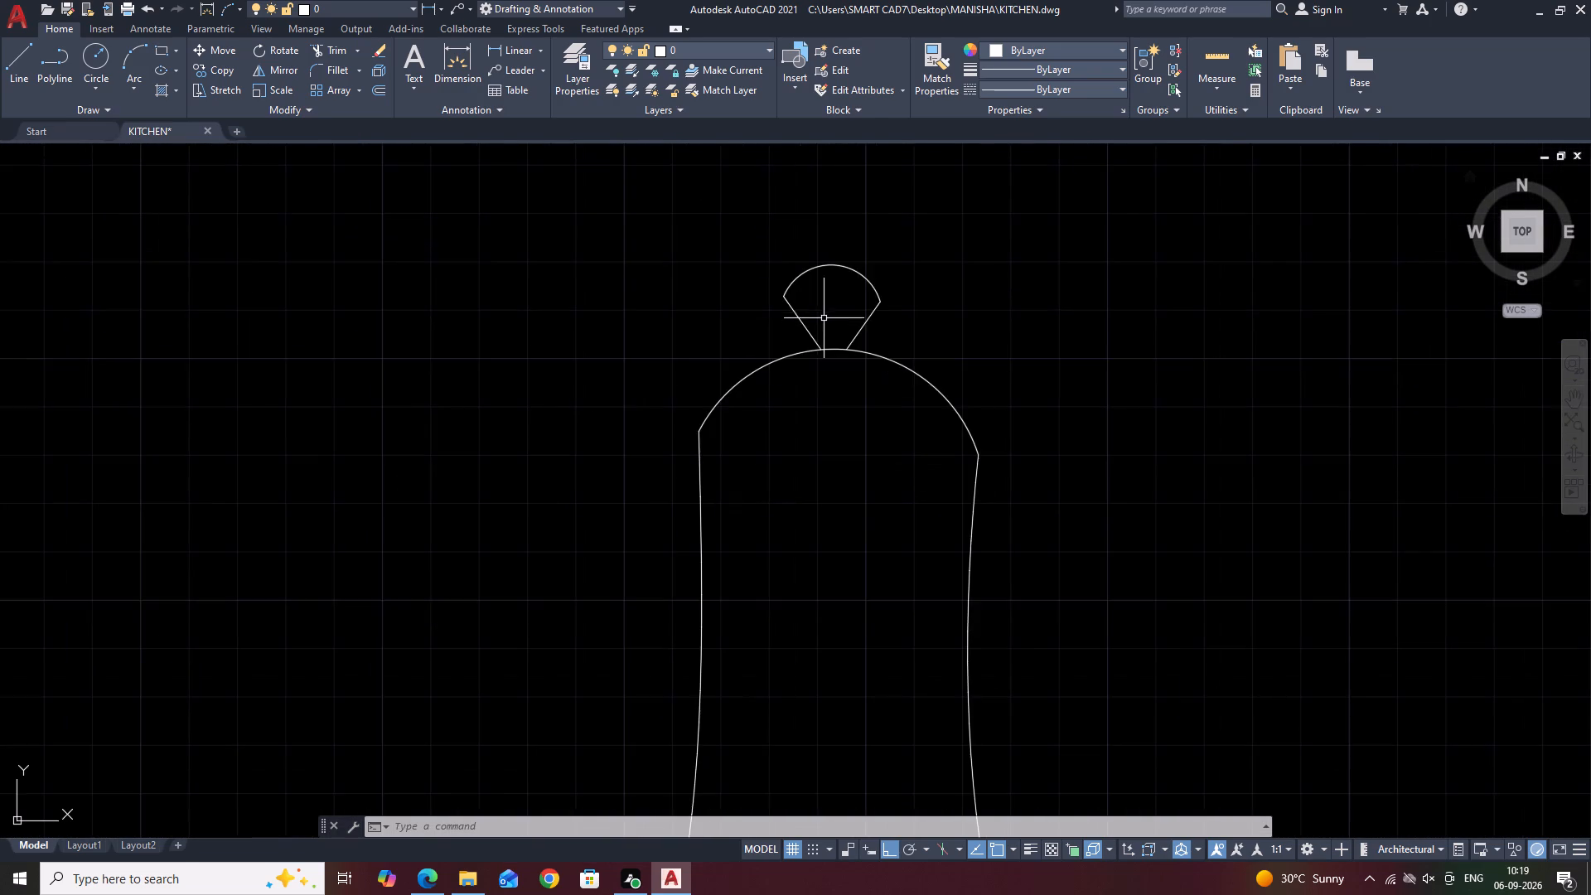
Spread the lower ends of the stopper's two slanted lines outward, landing the right line's end on the bottle's shoulder arc.
scroll(822, 322, up, 2)
click(812, 330)
click(744, 327)
click(814, 392)
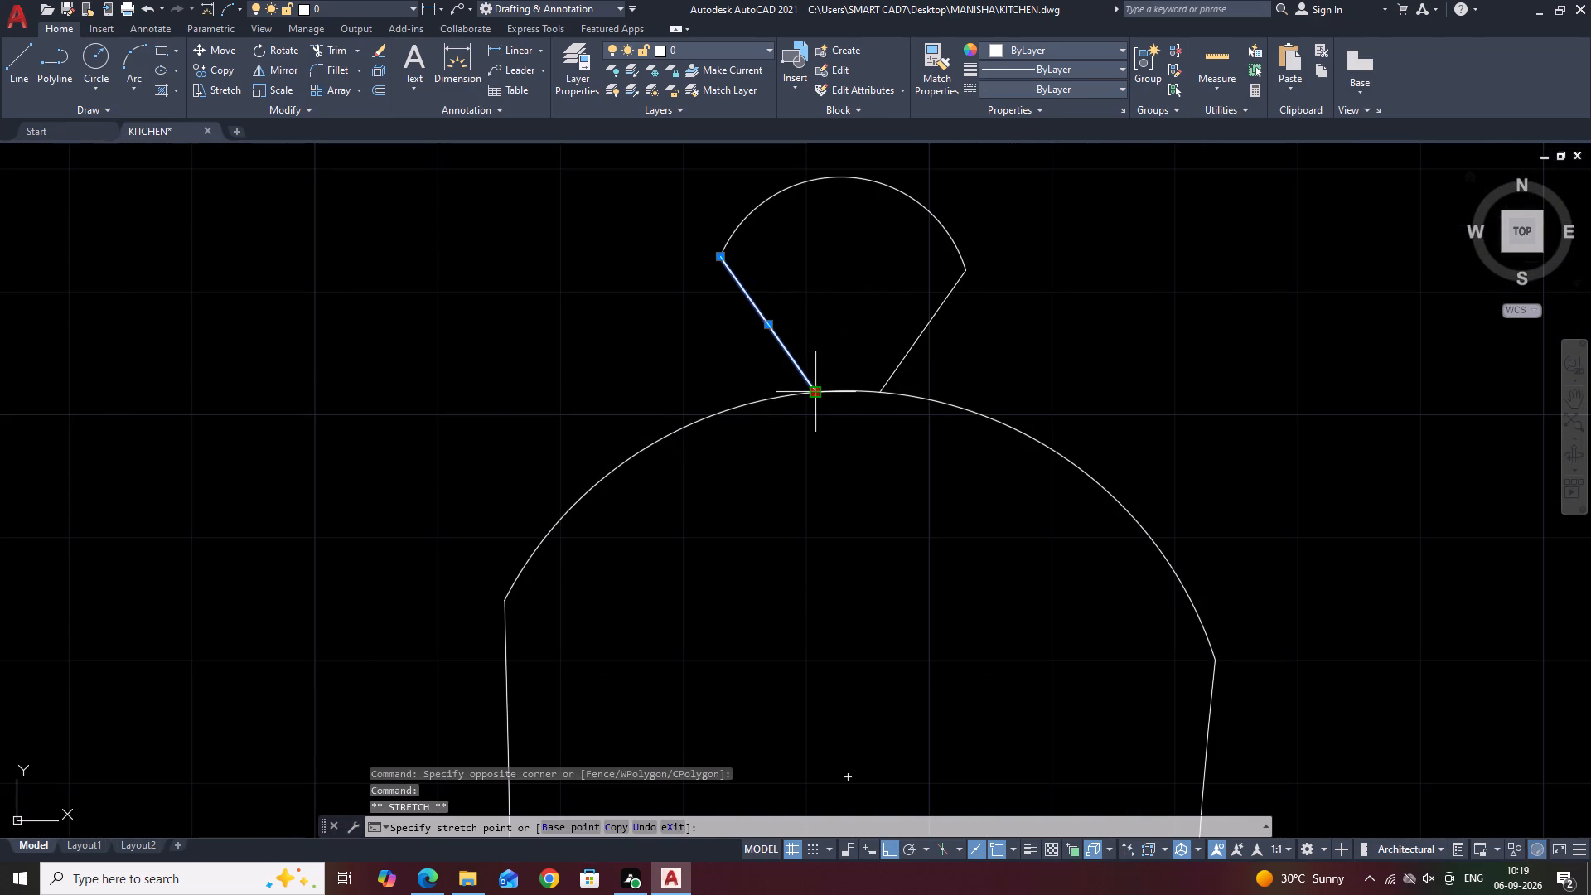
click(755, 389)
click(892, 370)
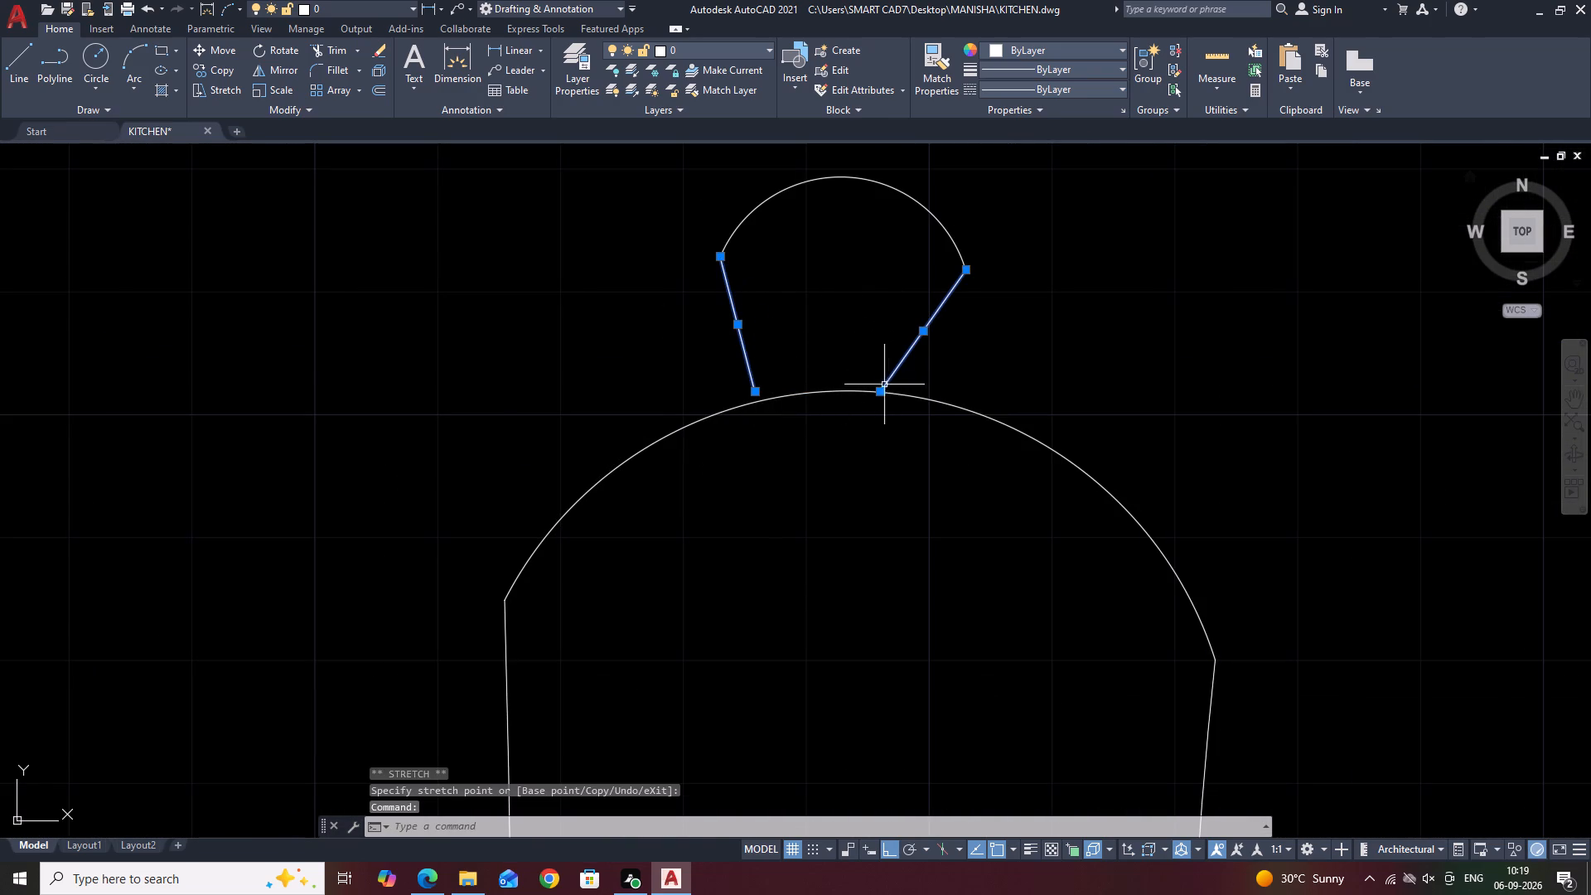
click(880, 389)
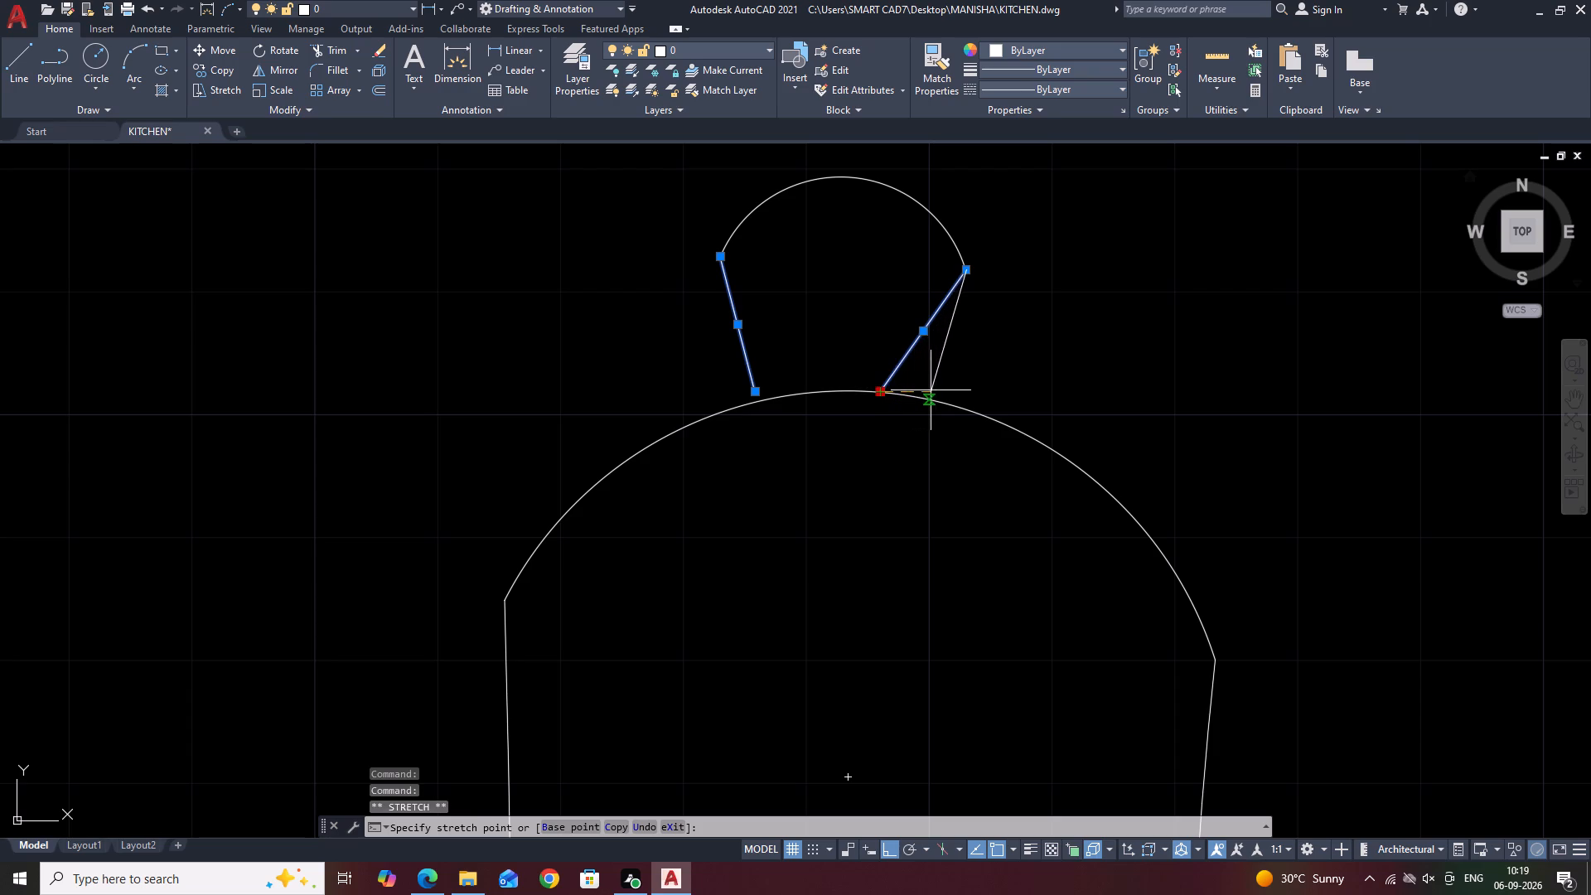
click(936, 396)
middle_drag(984, 377, 981, 384)
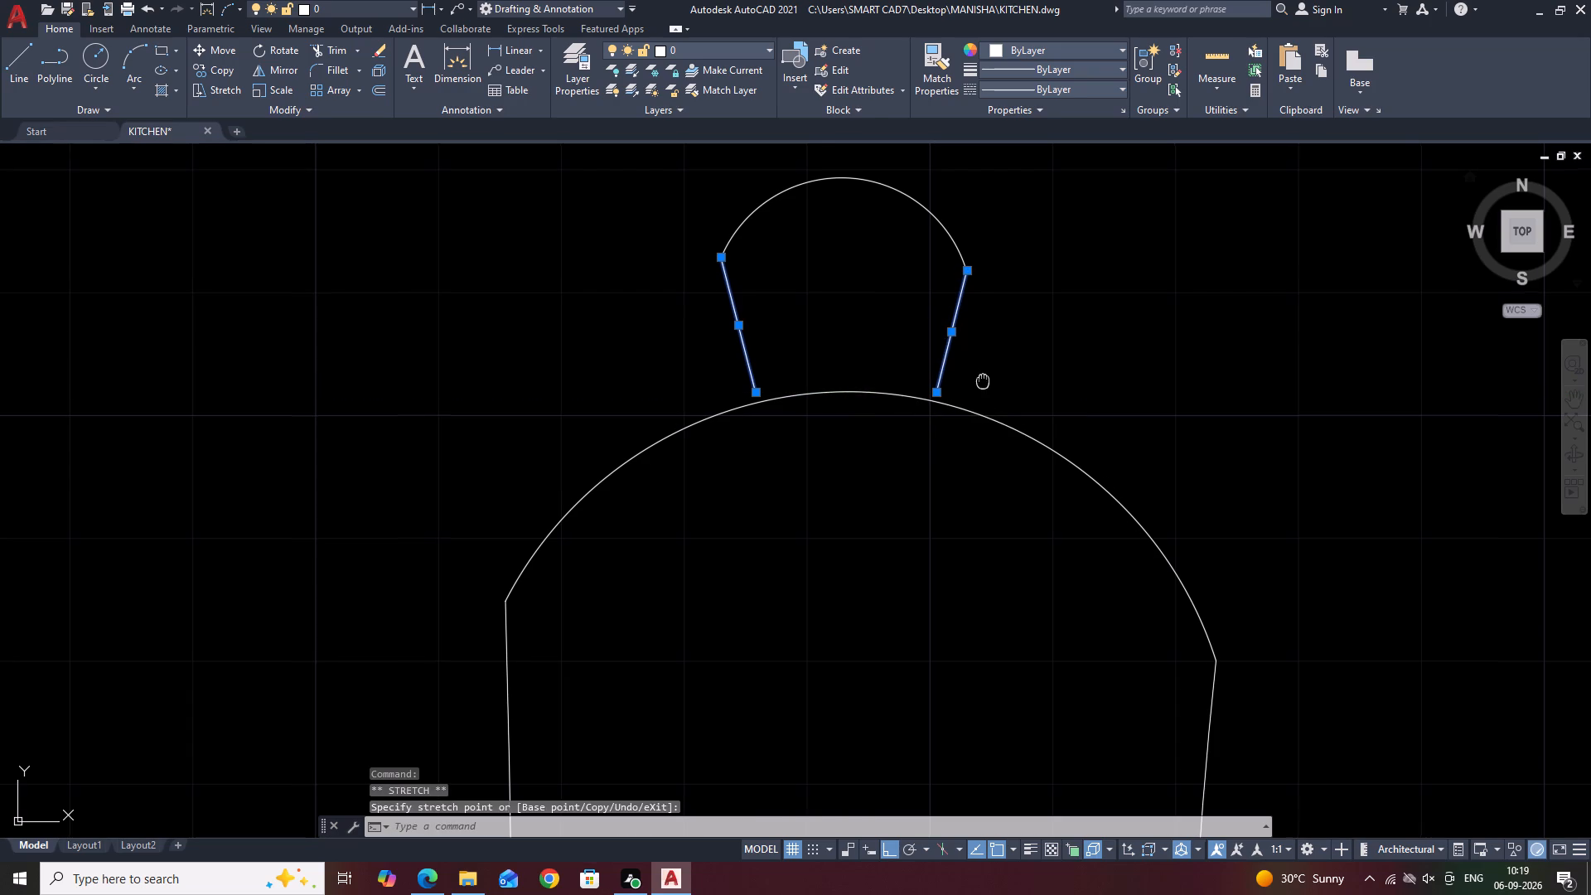
middle_drag(981, 384, 944, 399)
scroll(921, 410, up, 2)
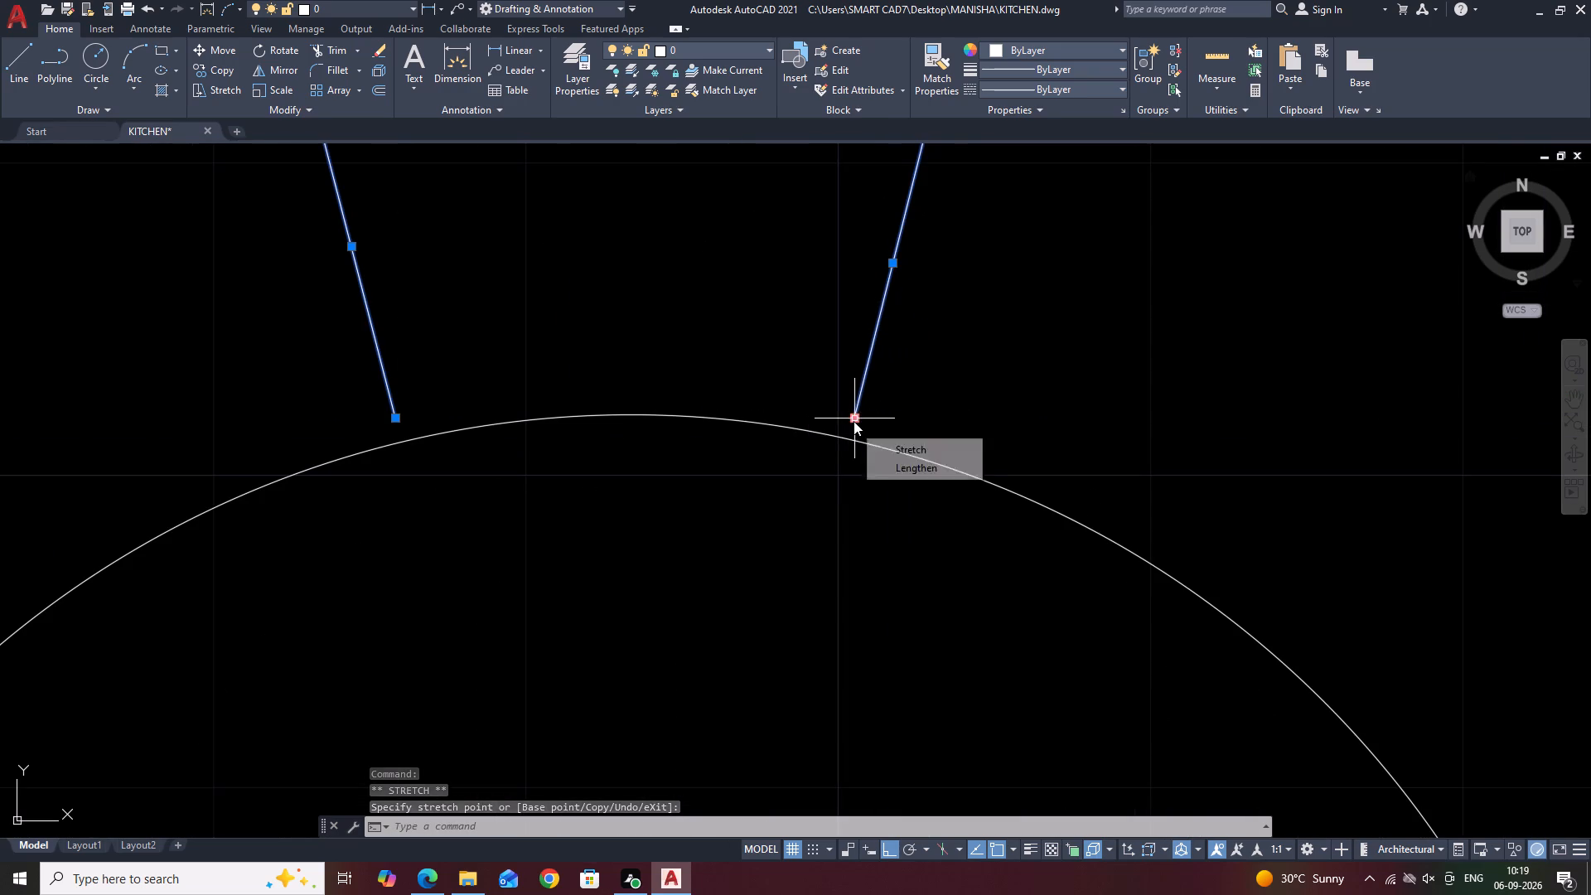
click(854, 421)
click(844, 438)
scroll(903, 428, down, 3)
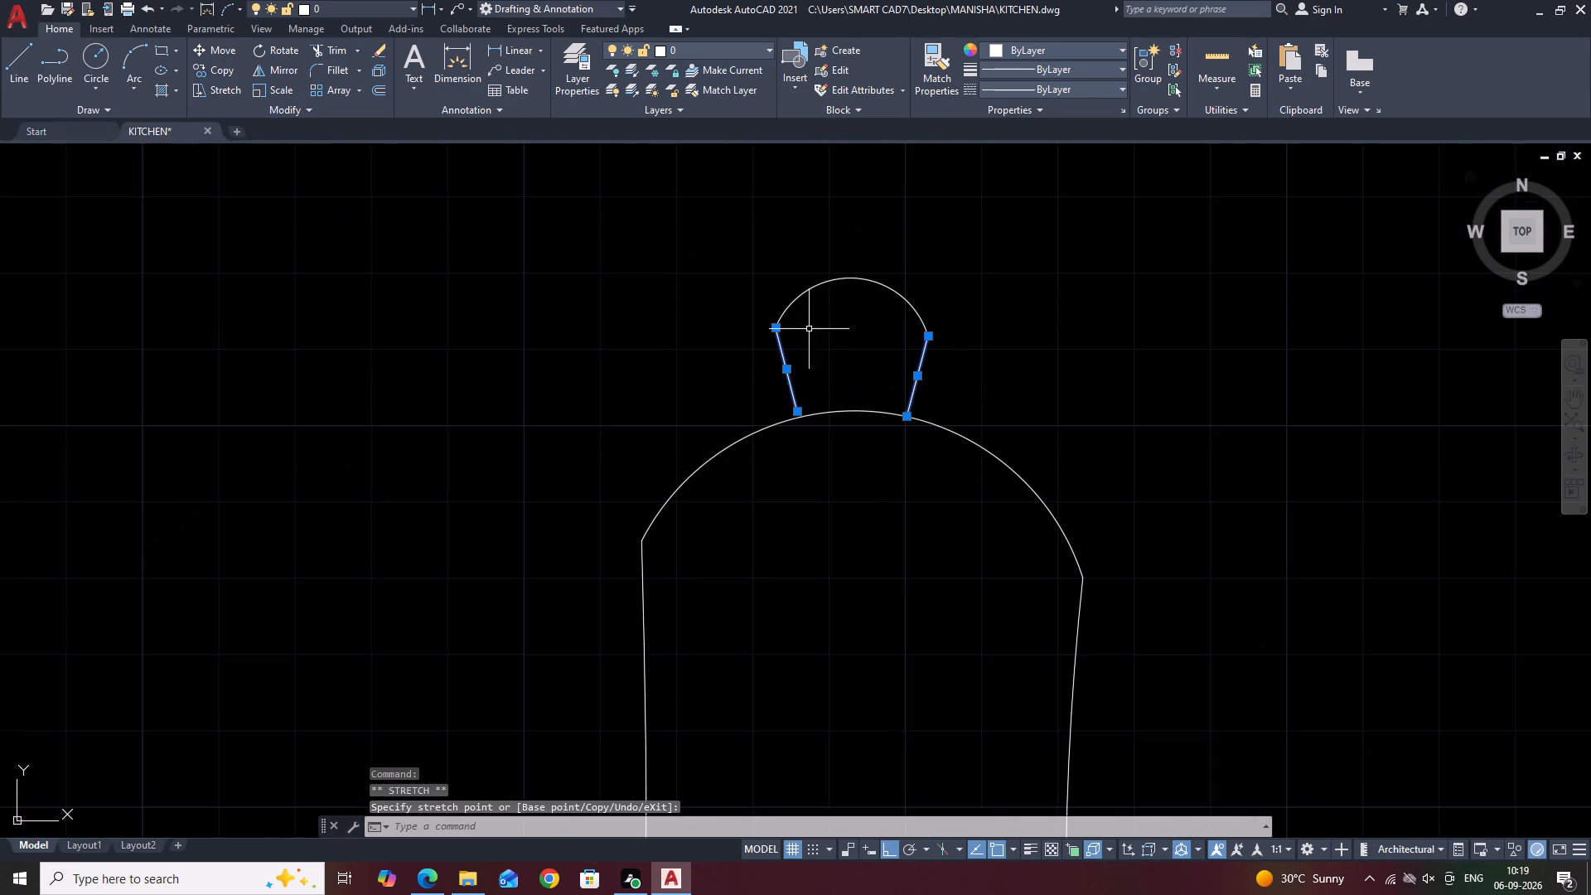
Flatten the stopper's top arc by moving its midpoint down.
middle_drag(796, 331, 809, 373)
scroll(812, 373, down, 1)
click(846, 336)
click(836, 355)
scroll(844, 350, up, 3)
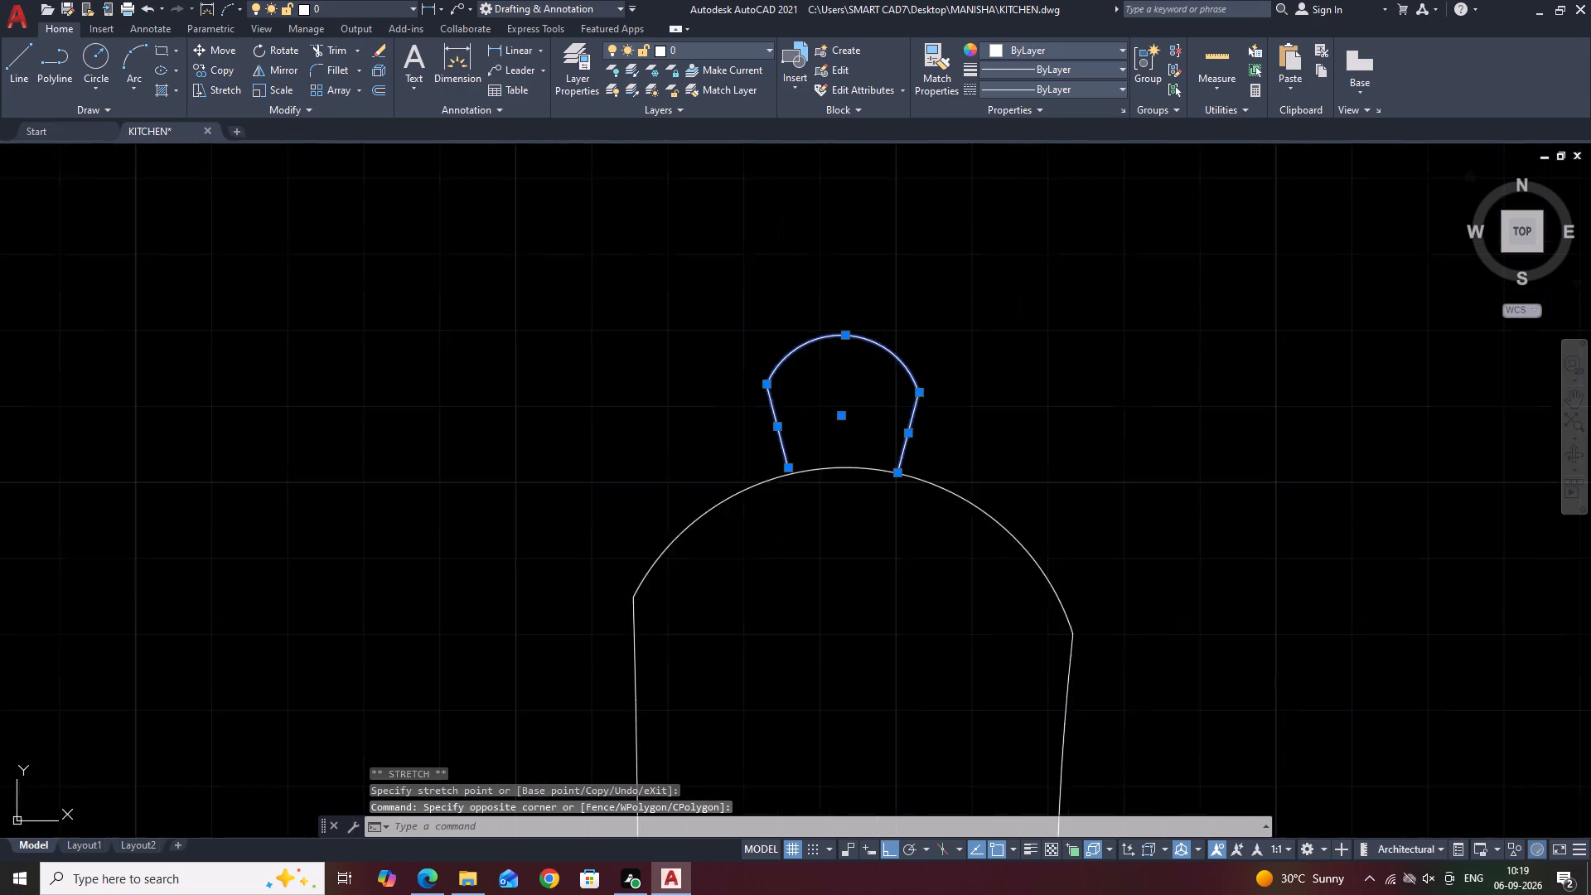
click(844, 314)
click(839, 354)
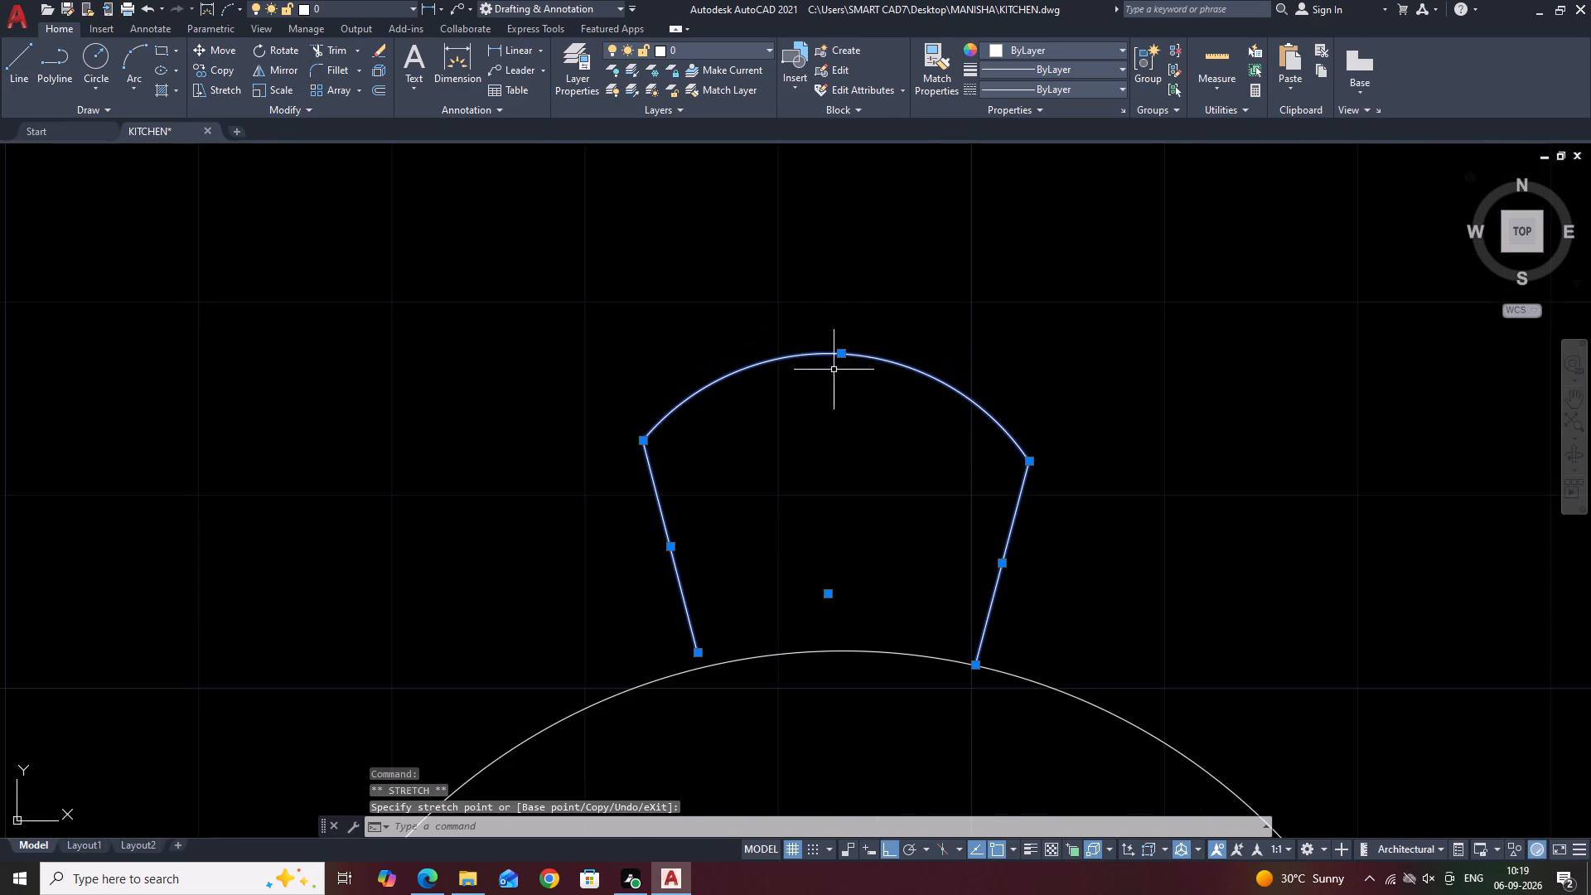
Extend the lower end of the stopper's left slanted line down onto the bottle's shoulder arc.
middle_drag(988, 450, 997, 322)
scroll(731, 524, up, 1)
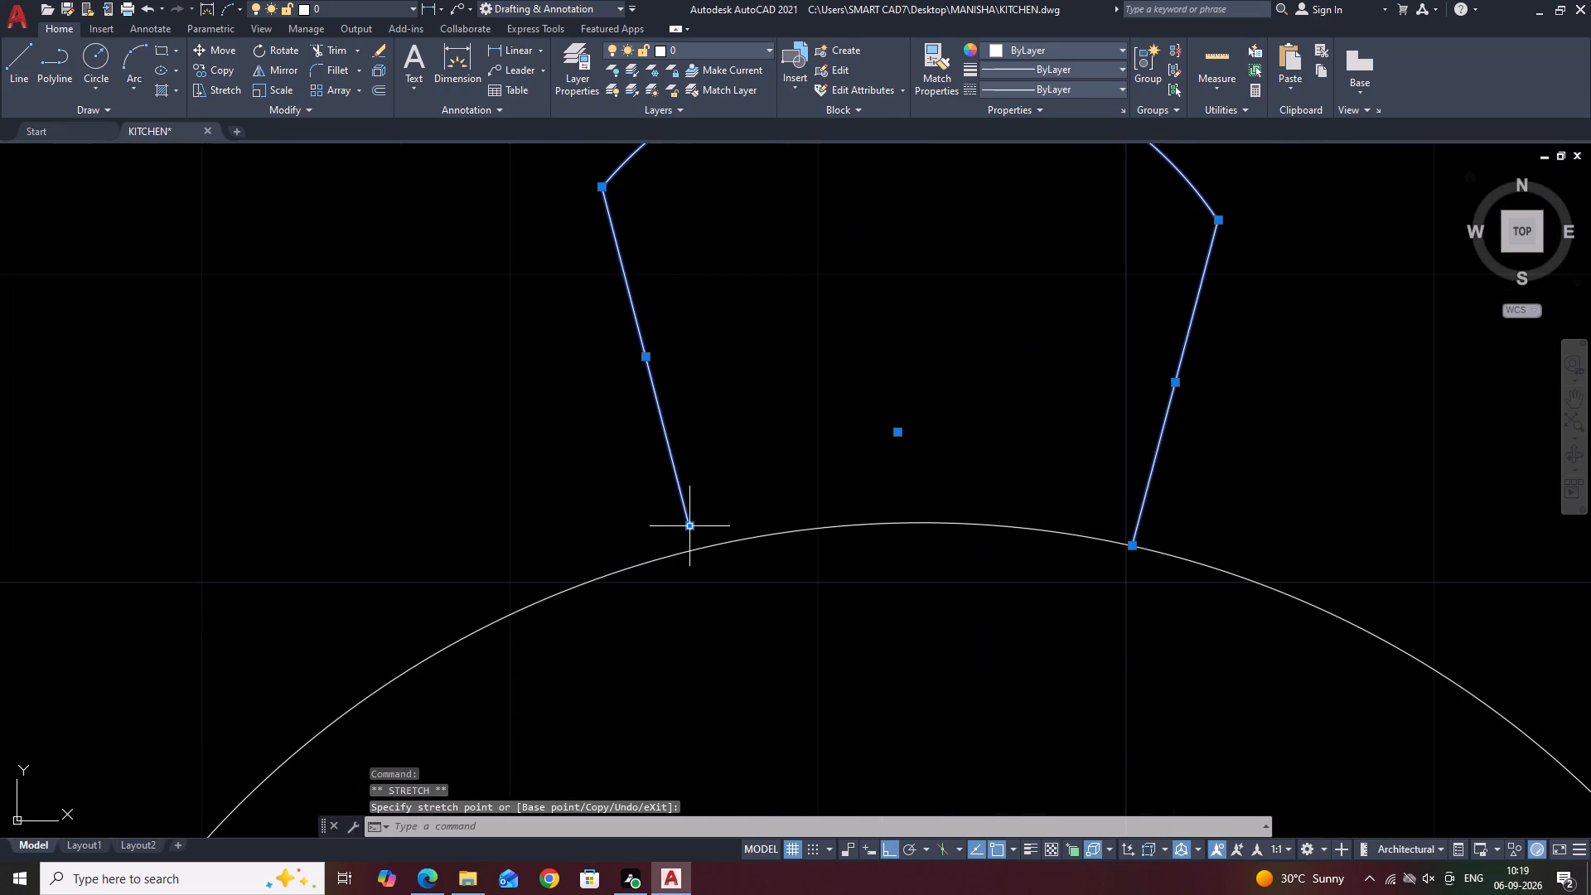
click(689, 525)
click(689, 548)
scroll(733, 492, down, 2)
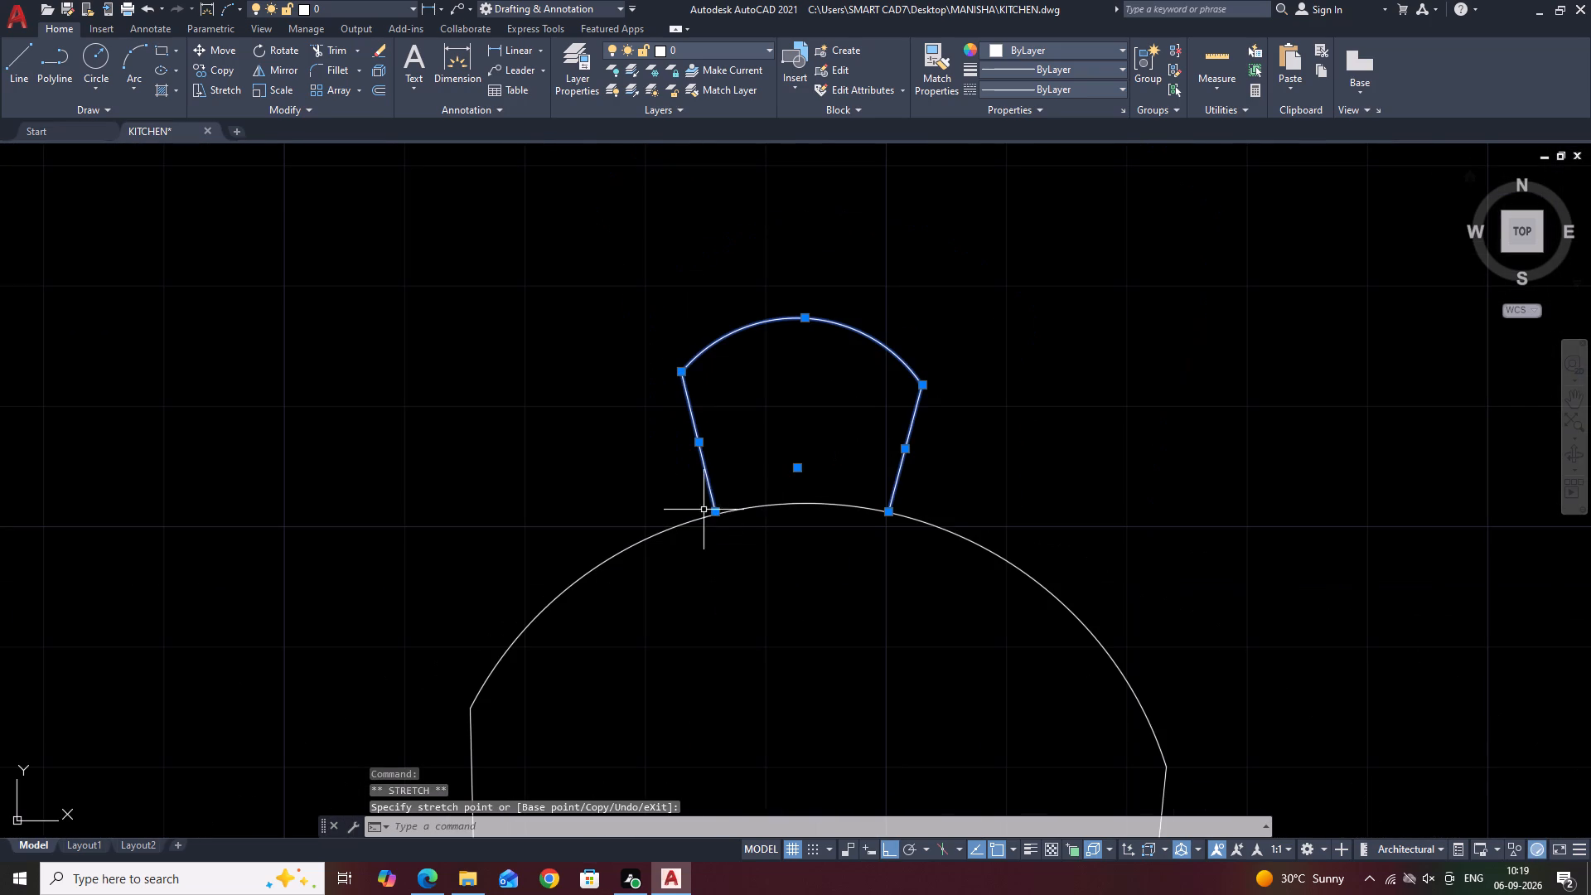
scroll(710, 523, up, 7)
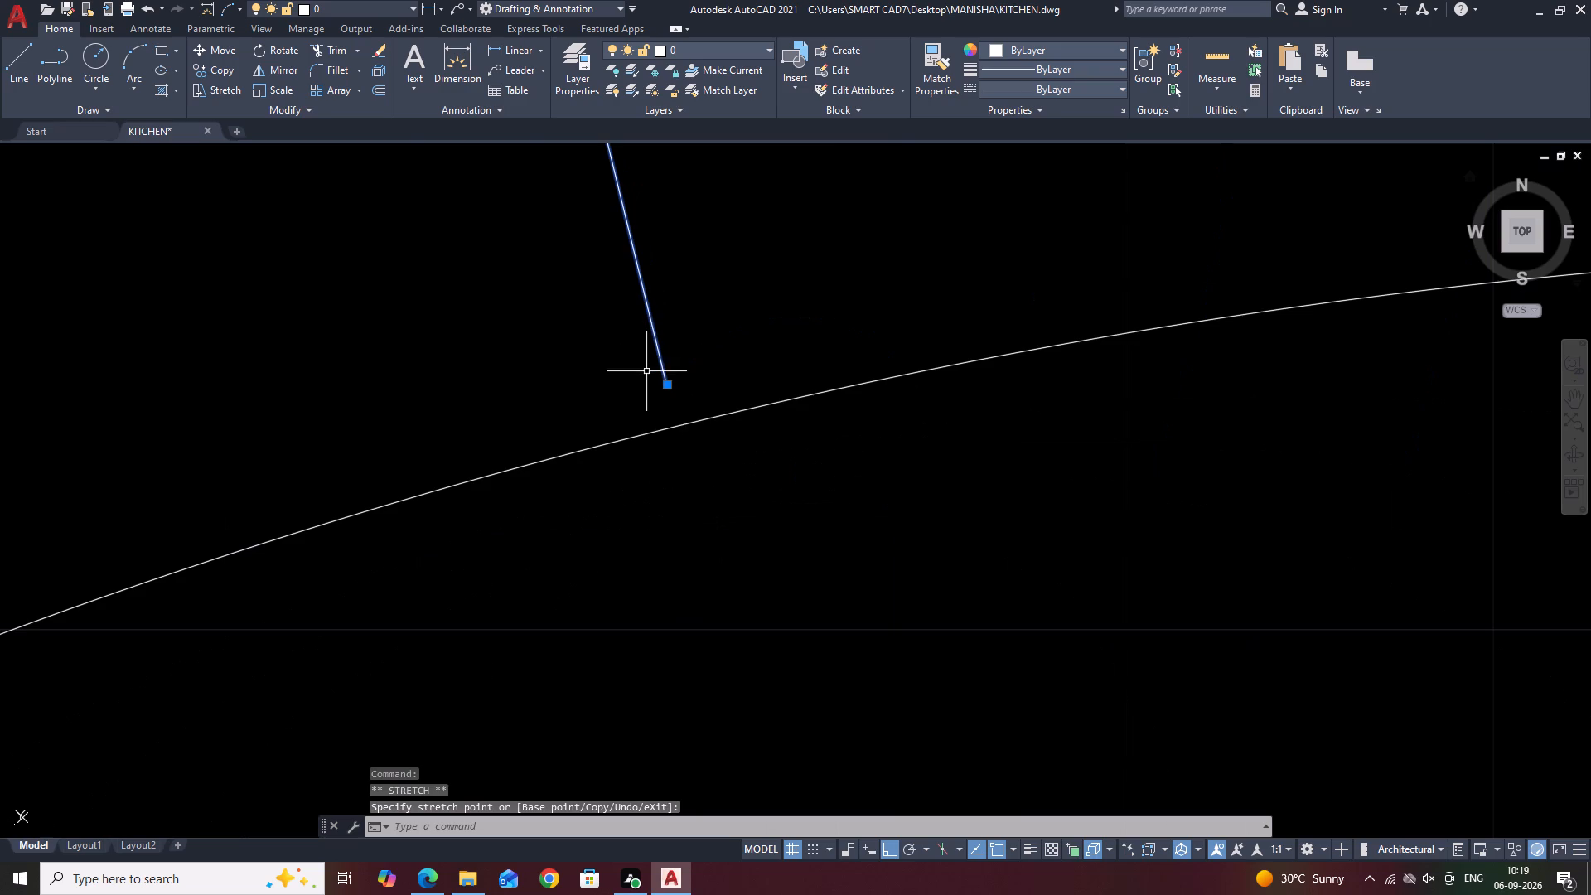
click(665, 381)
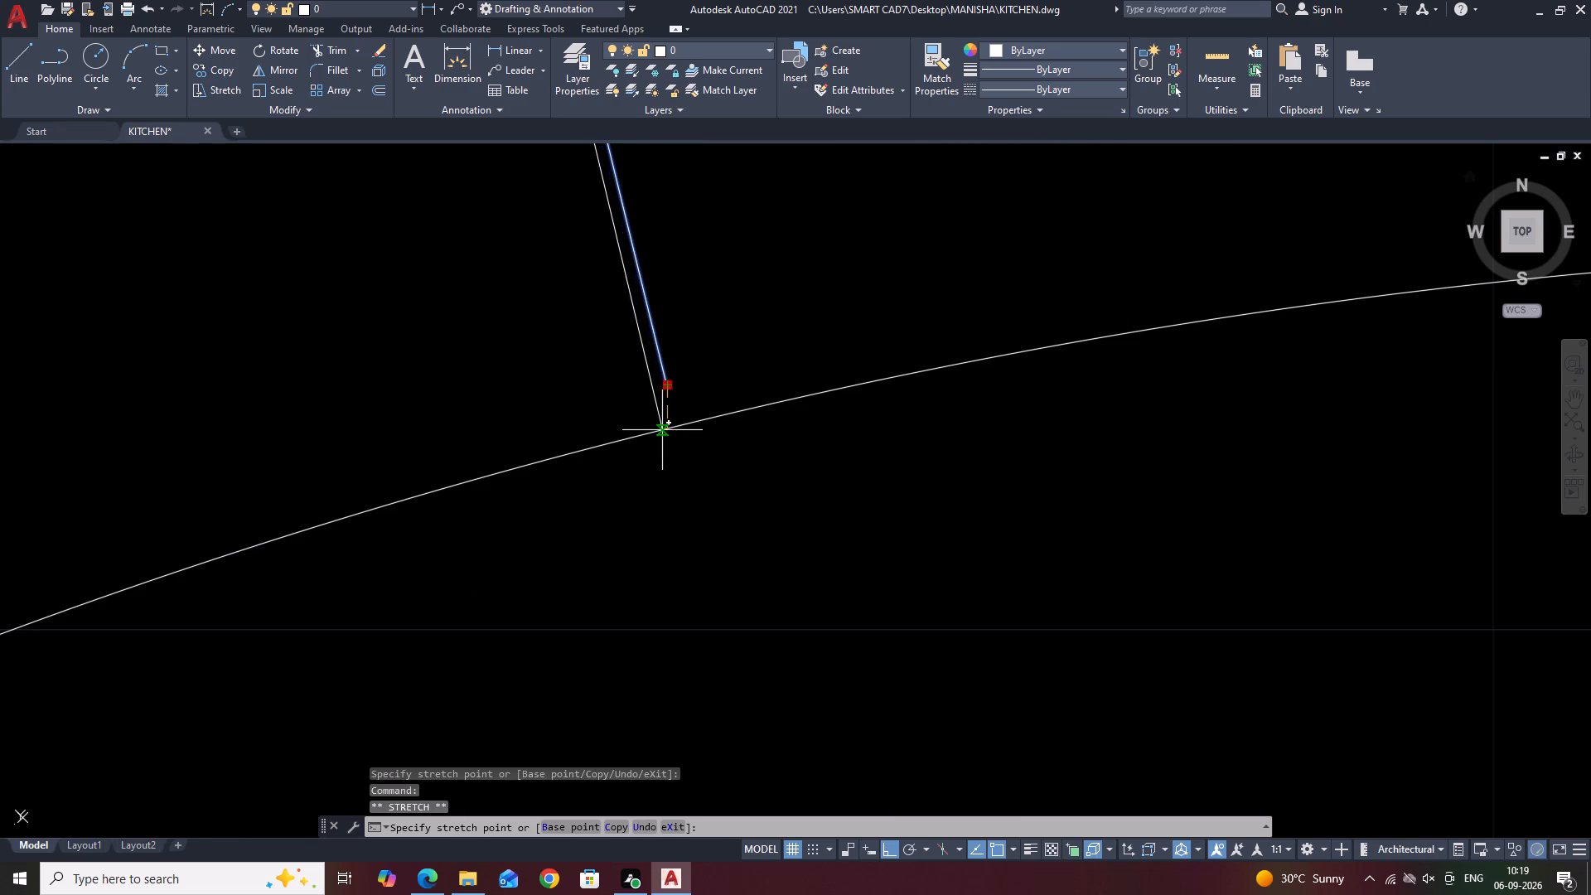
click(662, 430)
scroll(663, 430, down, 10)
scroll(815, 338, down, 3)
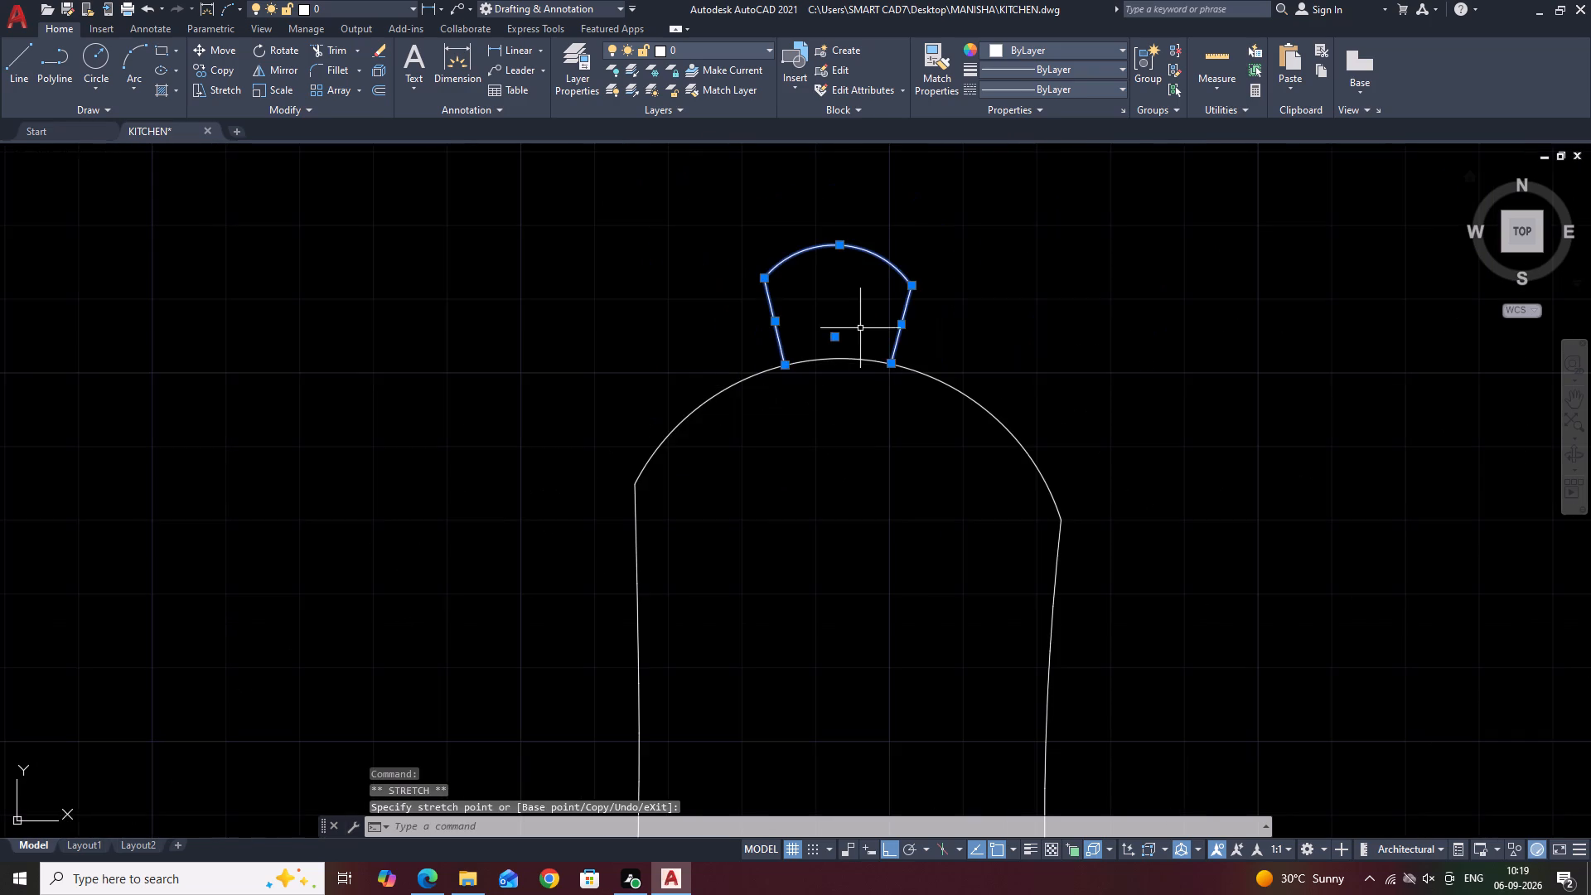
Lower the midpoint of the stopper's top arc a little more for a shallower dome.
middle_drag(860, 329, 846, 487)
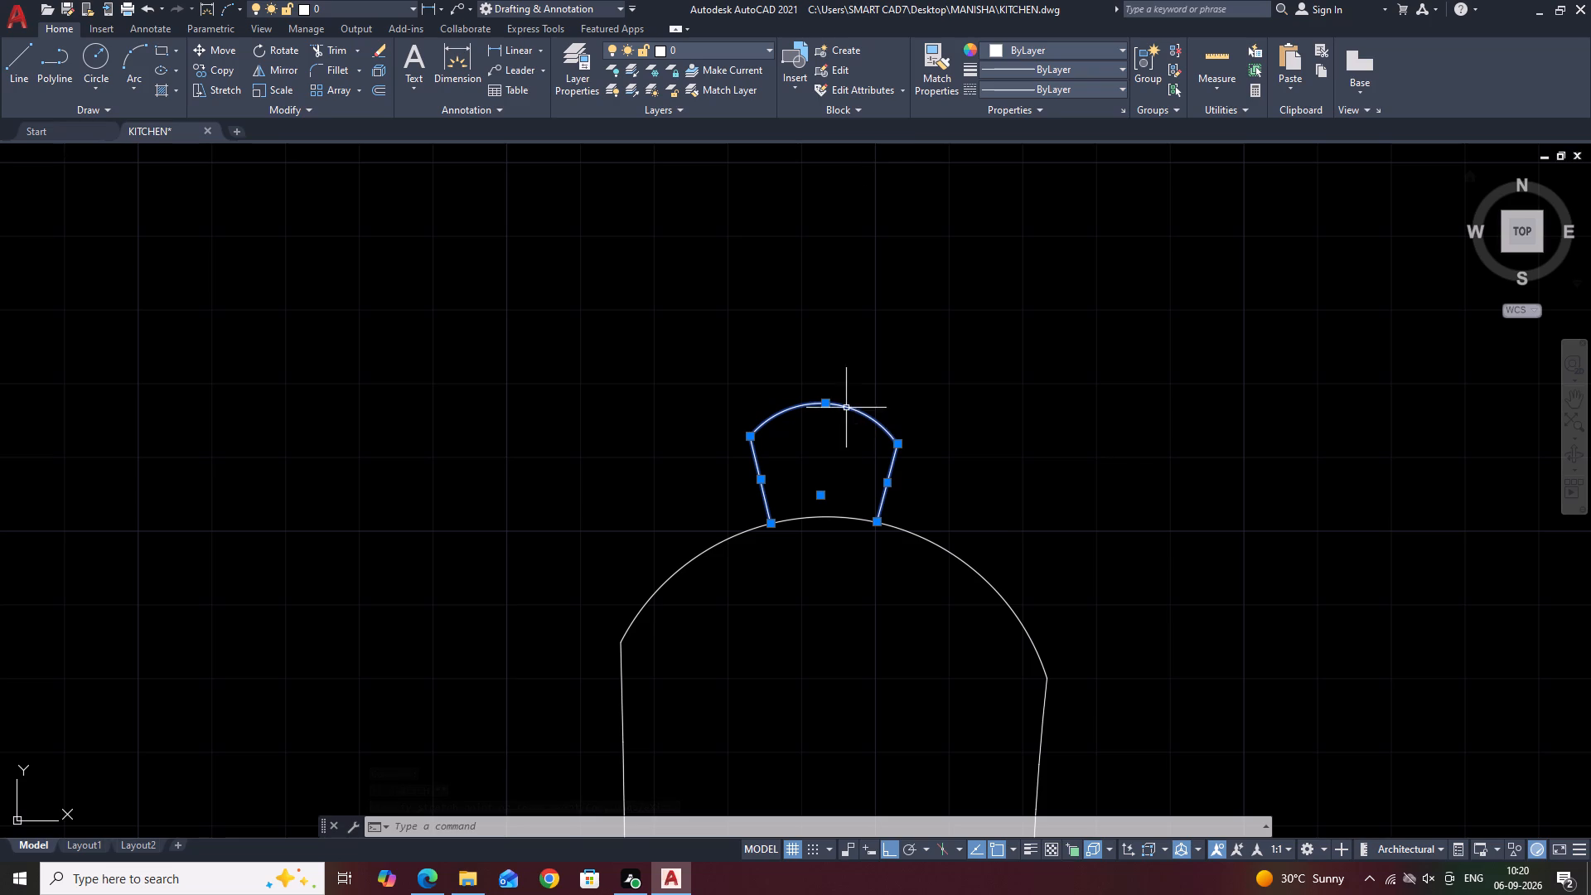
scroll(803, 436, up, 2)
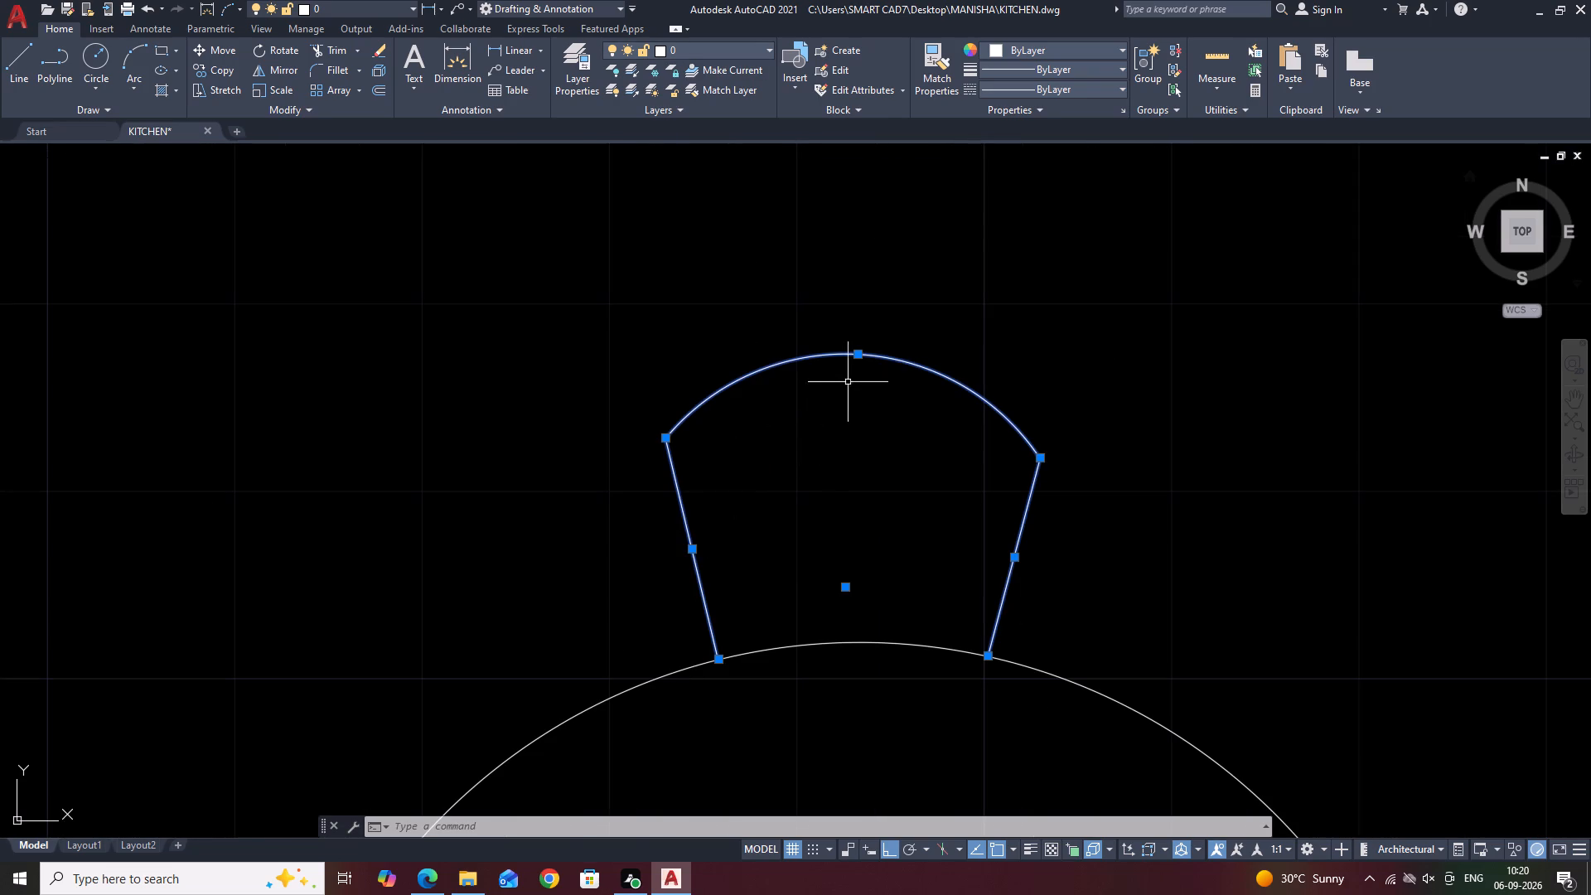
click(858, 352)
click(858, 383)
key(Escape)
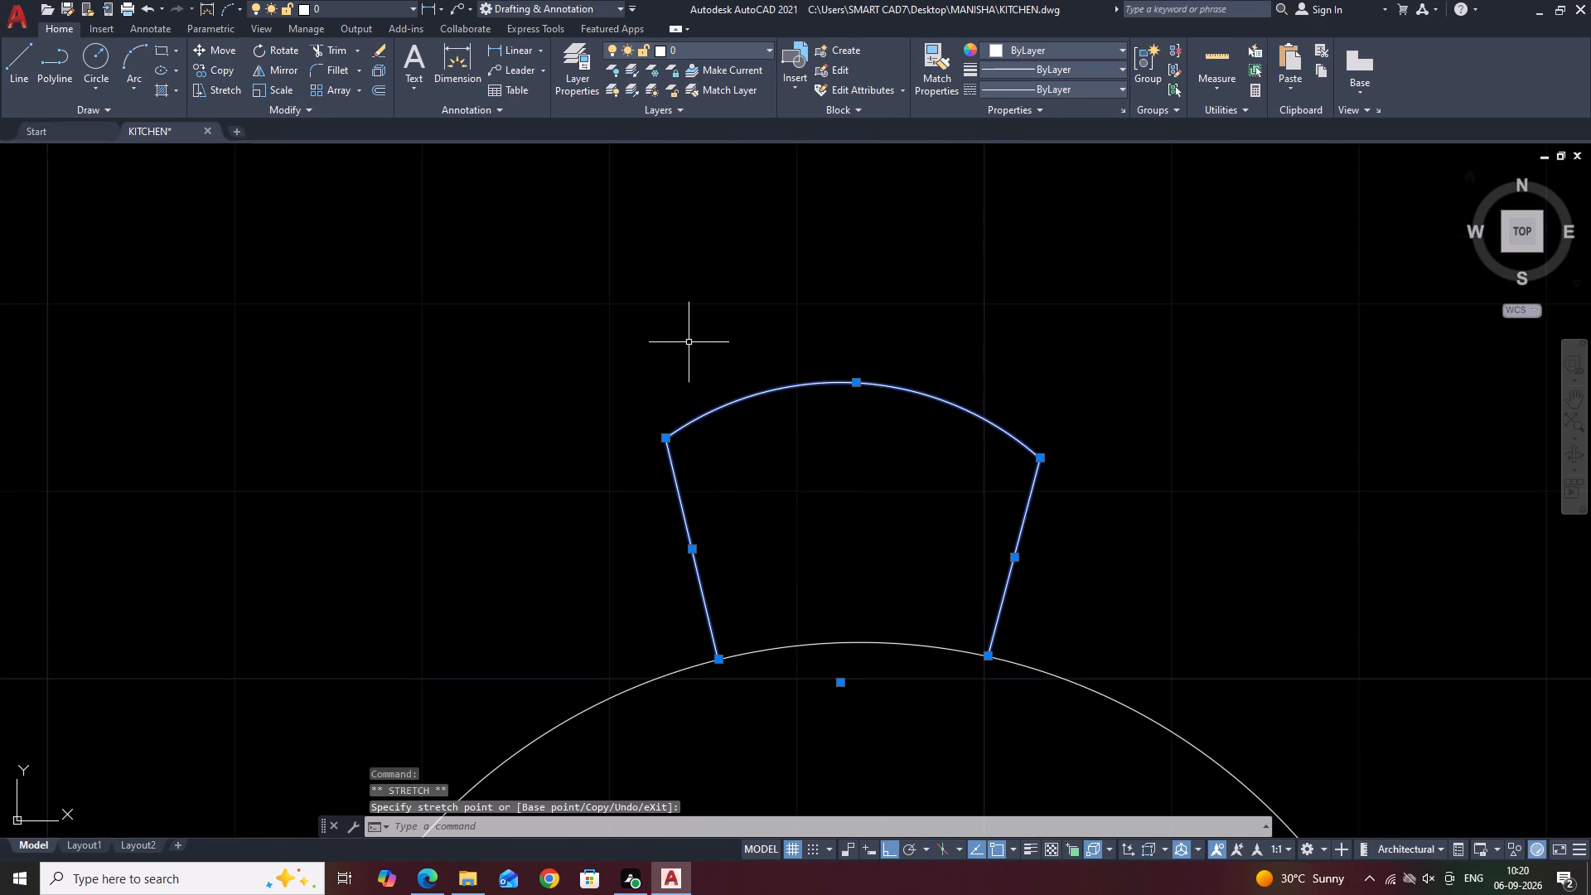
key(Escape)
scroll(865, 453, down, 4)
middle_drag(1051, 417, 980, 377)
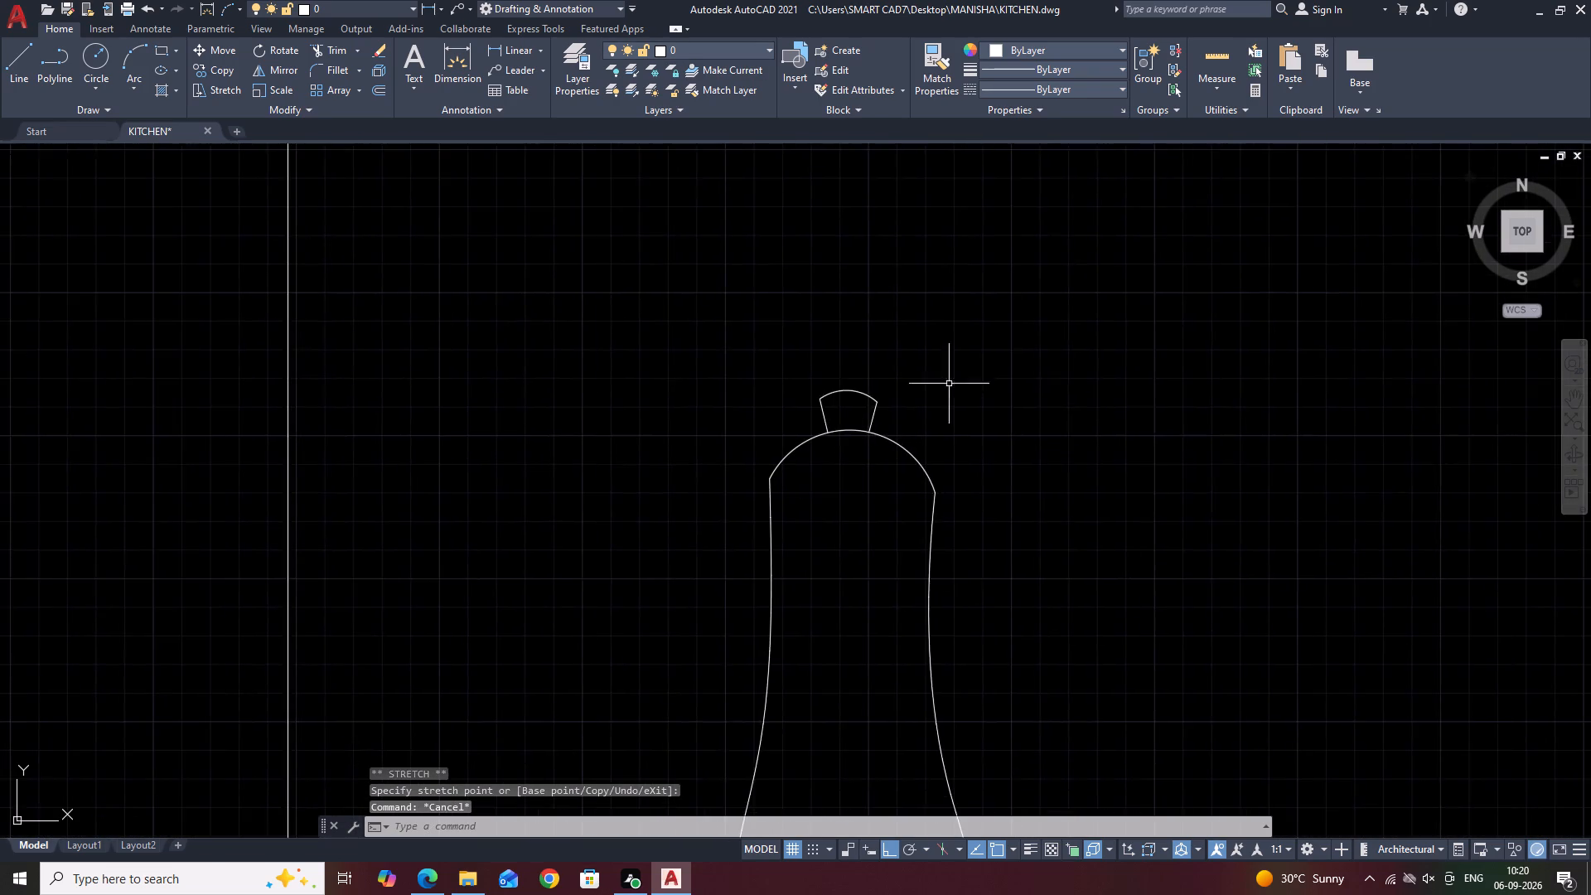
Shift the lower end of the stopper's left line slightly inward along the bottle's shoulder arc.
scroll(836, 414, up, 3)
drag(799, 371, 758, 418)
scroll(786, 481, up, 3)
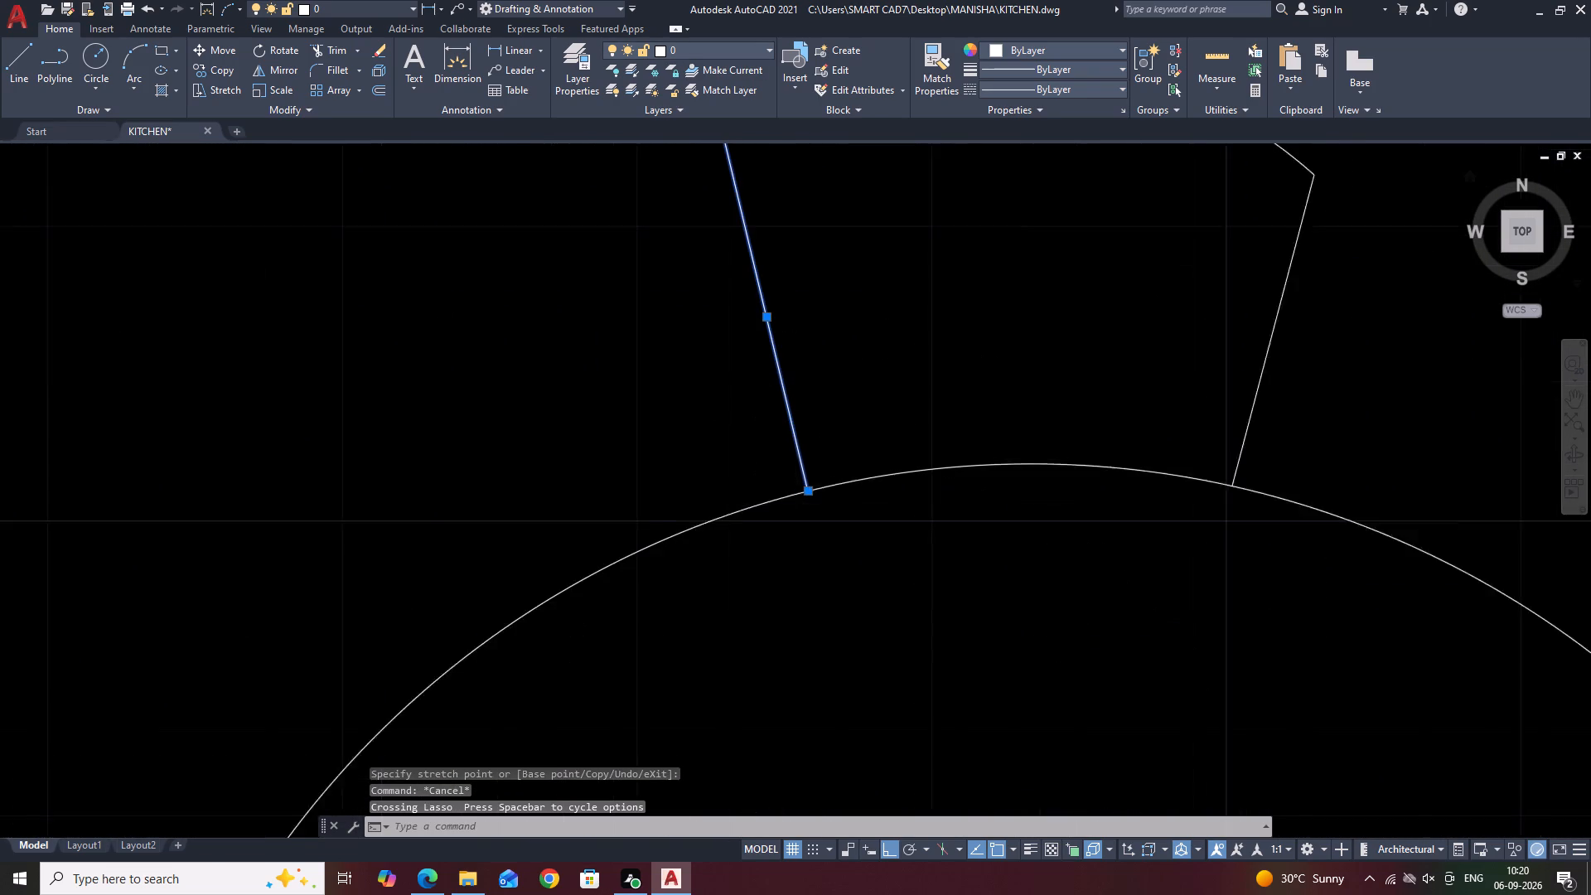
click(820, 495)
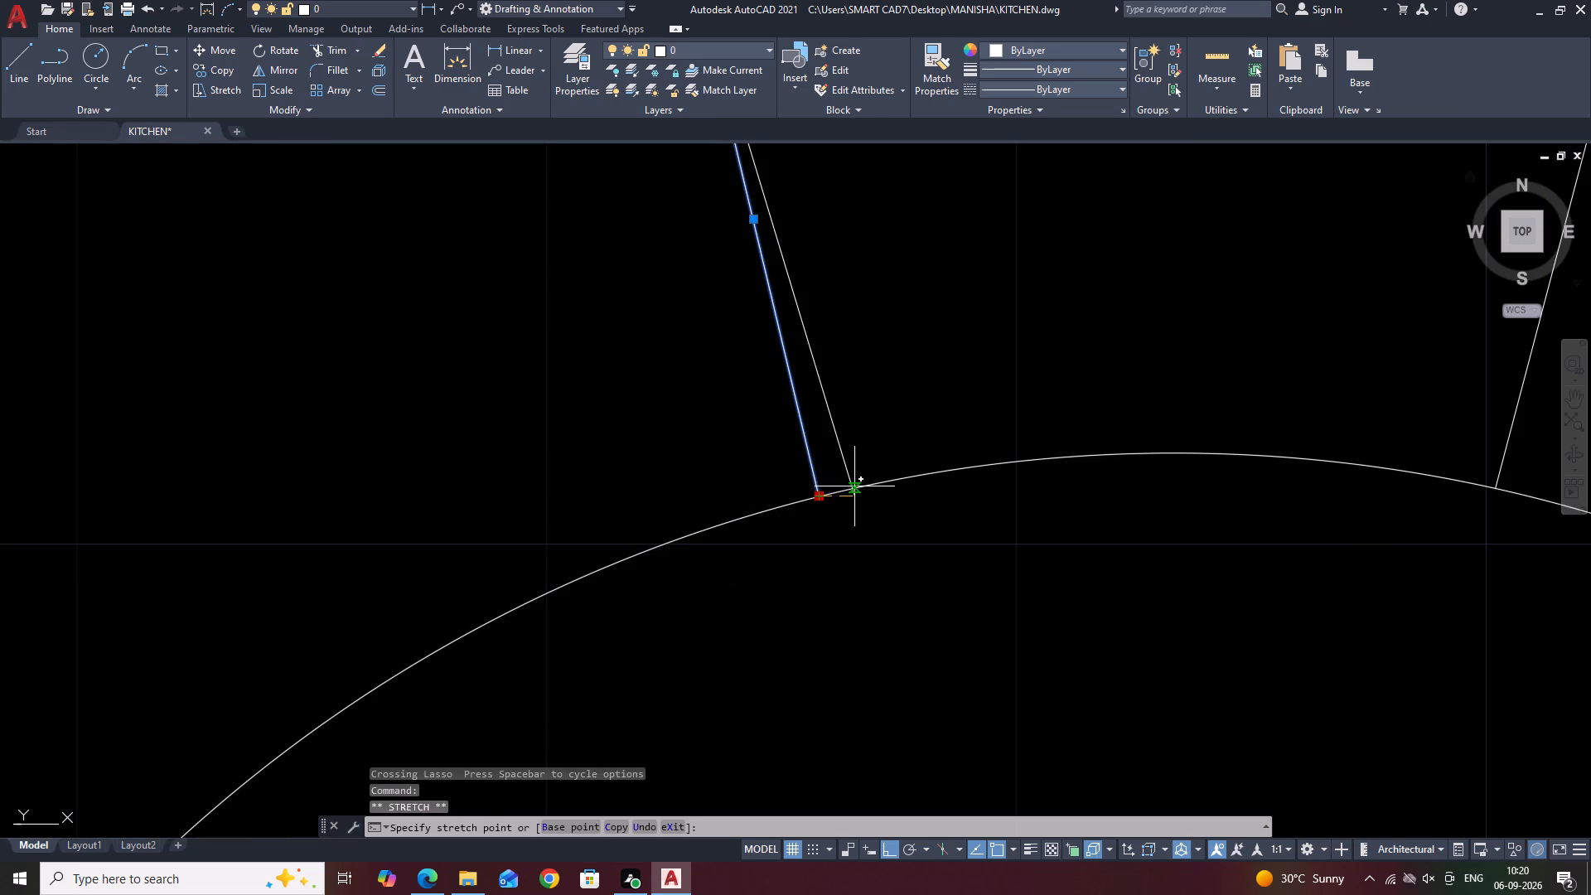
click(856, 486)
key(Escape)
scroll(822, 461, down, 8)
Move the stopper's upper left corner, shared by the top arc and the left line, slightly down.
scroll(837, 456, up, 3)
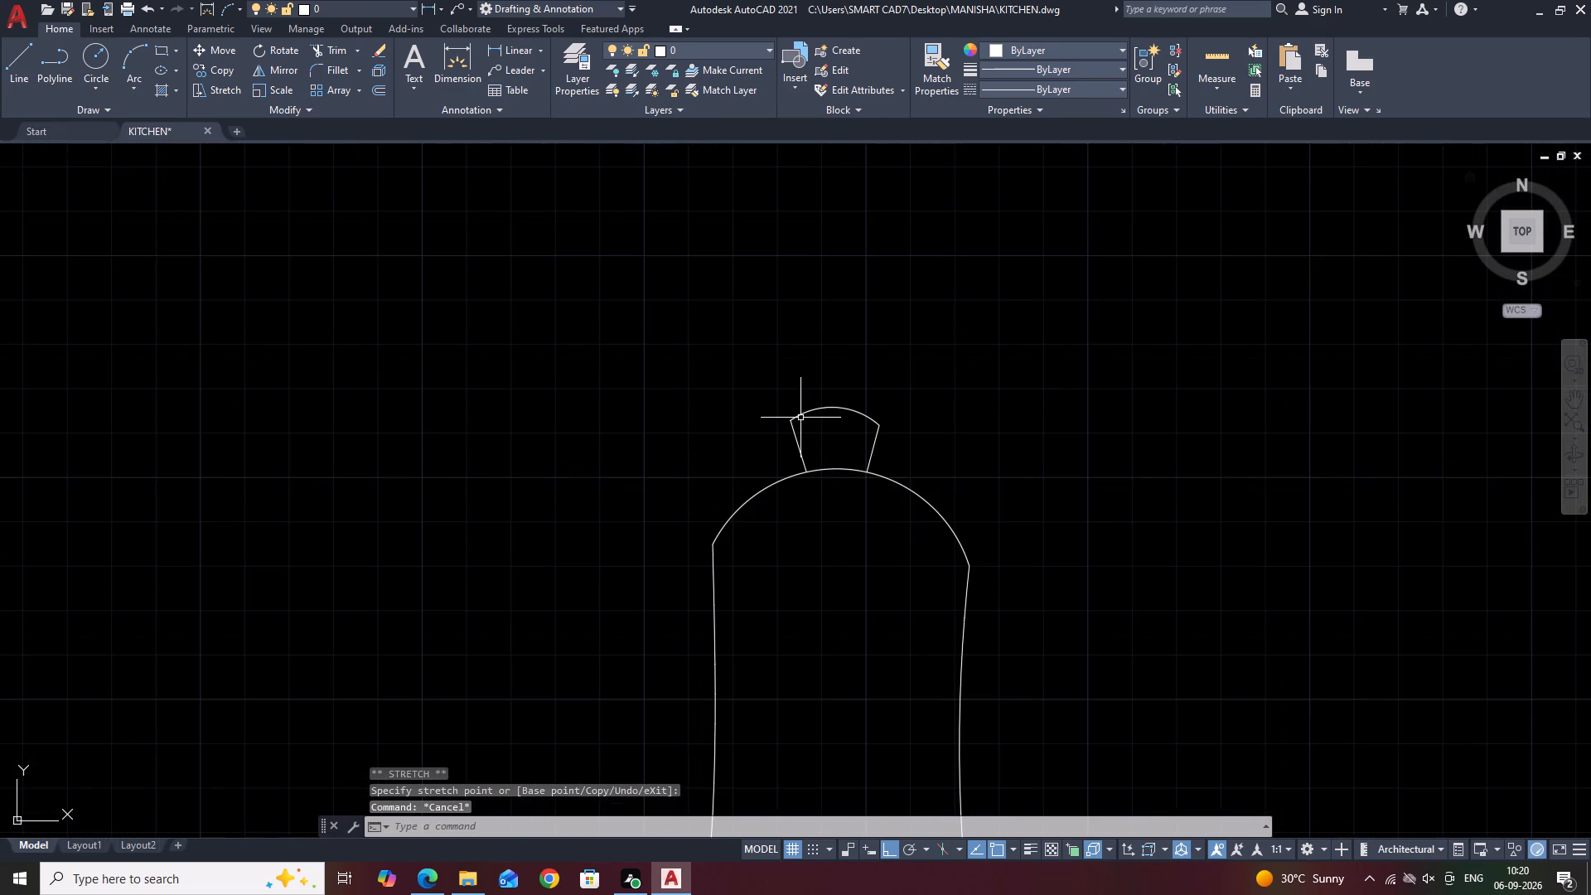
scroll(800, 418, up, 2)
click(828, 380)
drag(818, 410, 815, 418)
scroll(779, 424, up, 3)
click(760, 443)
click(730, 470)
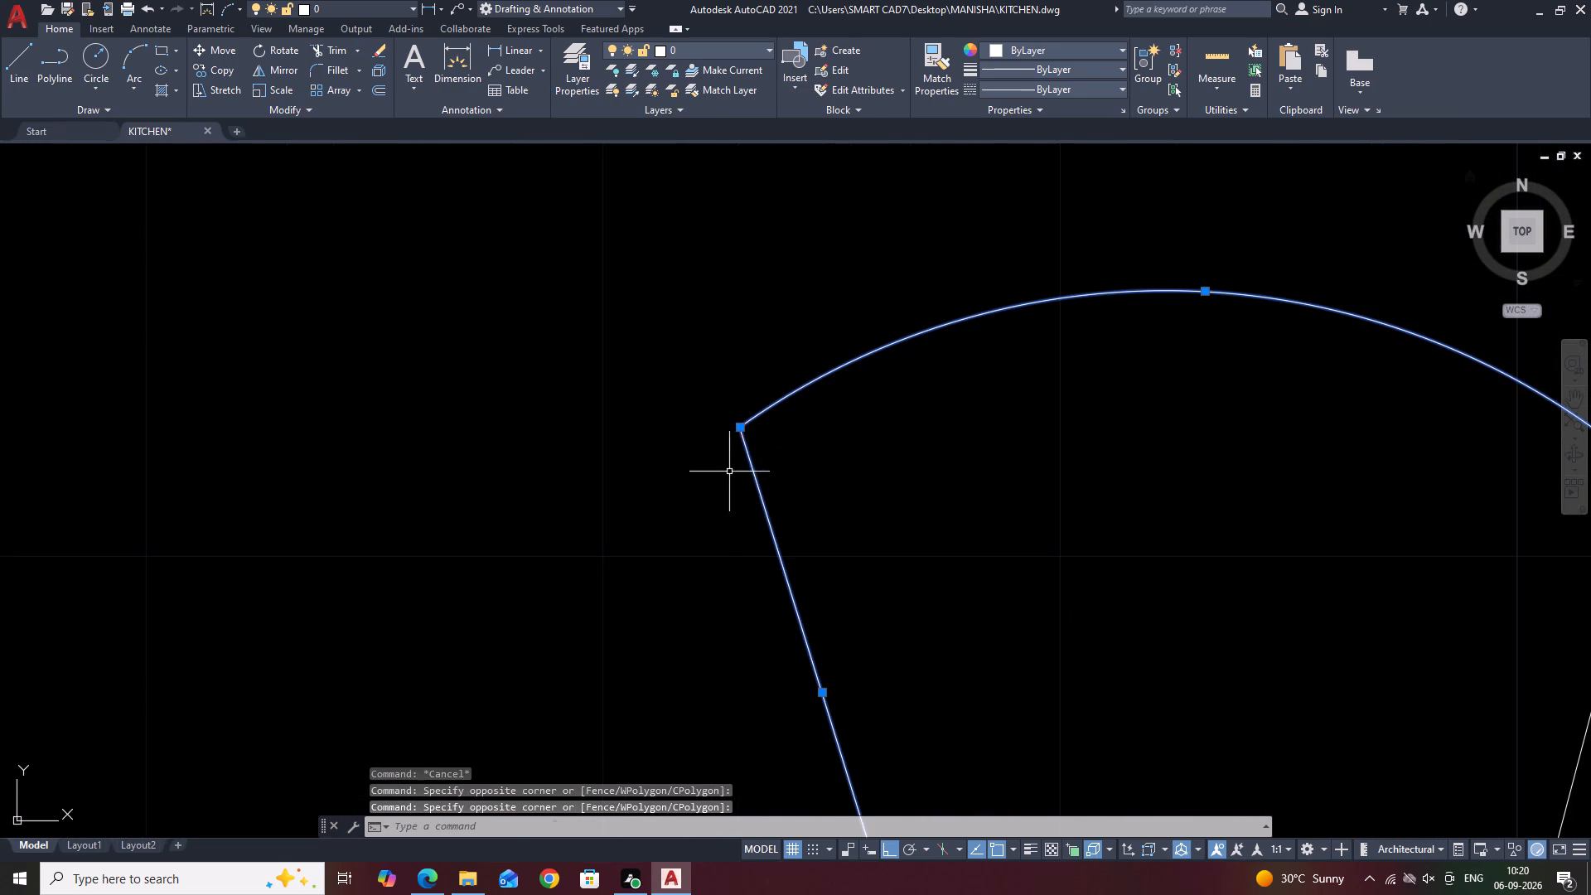
click(740, 425)
click(742, 447)
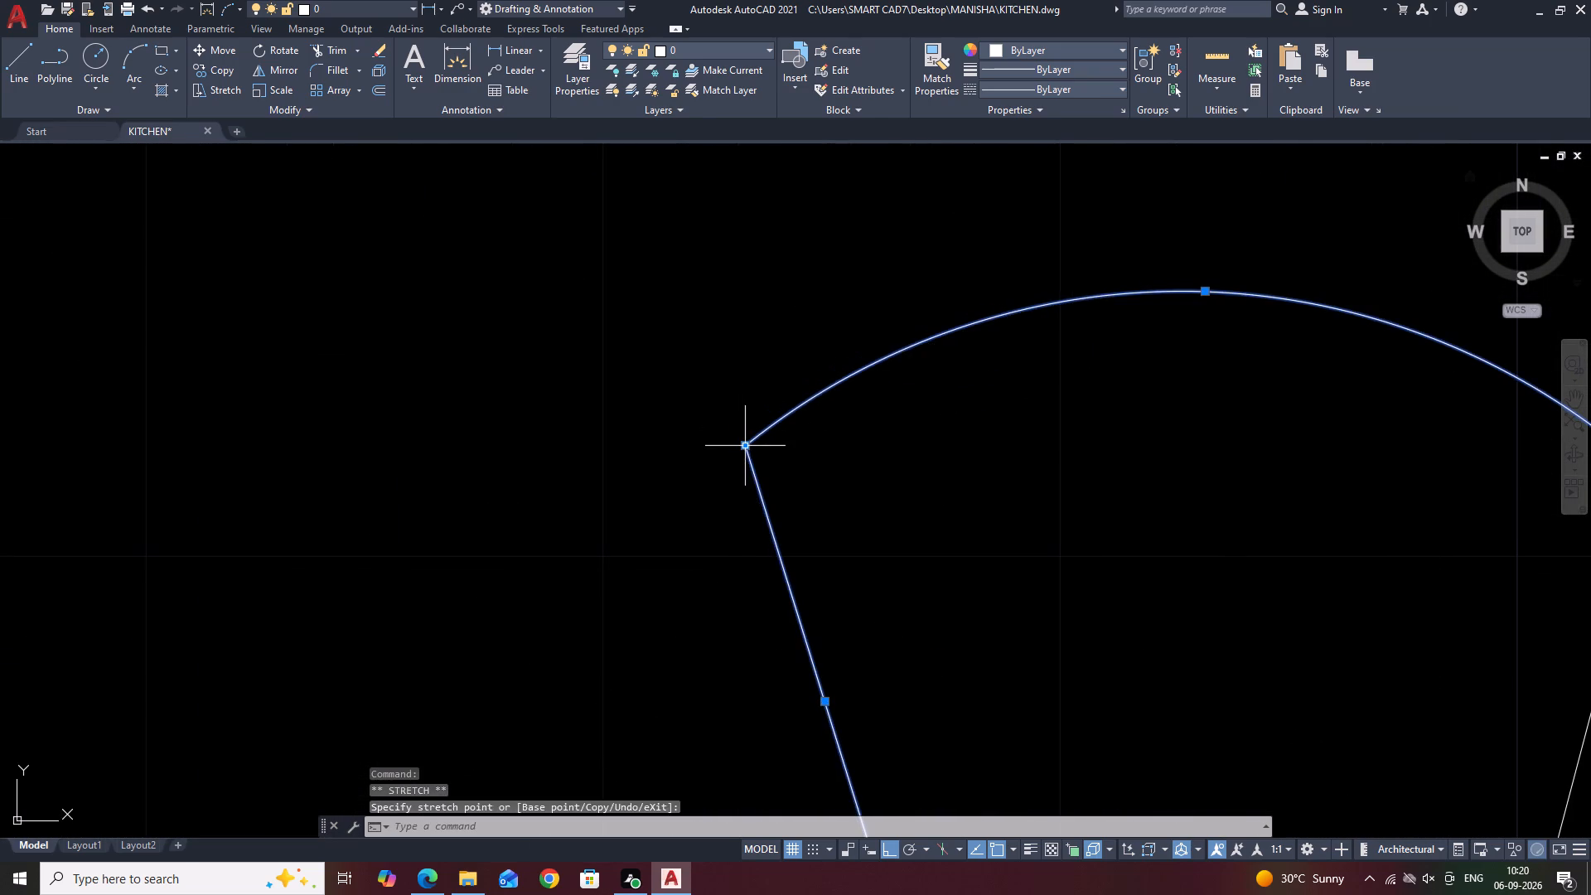
key(Escape)
Examine the reshaped bottle, the stacked dishes and cups, and their arrangement on the countertop within the elevation.
scroll(728, 425, down, 5)
scroll(854, 455, down, 2)
middle_drag(940, 477, 934, 408)
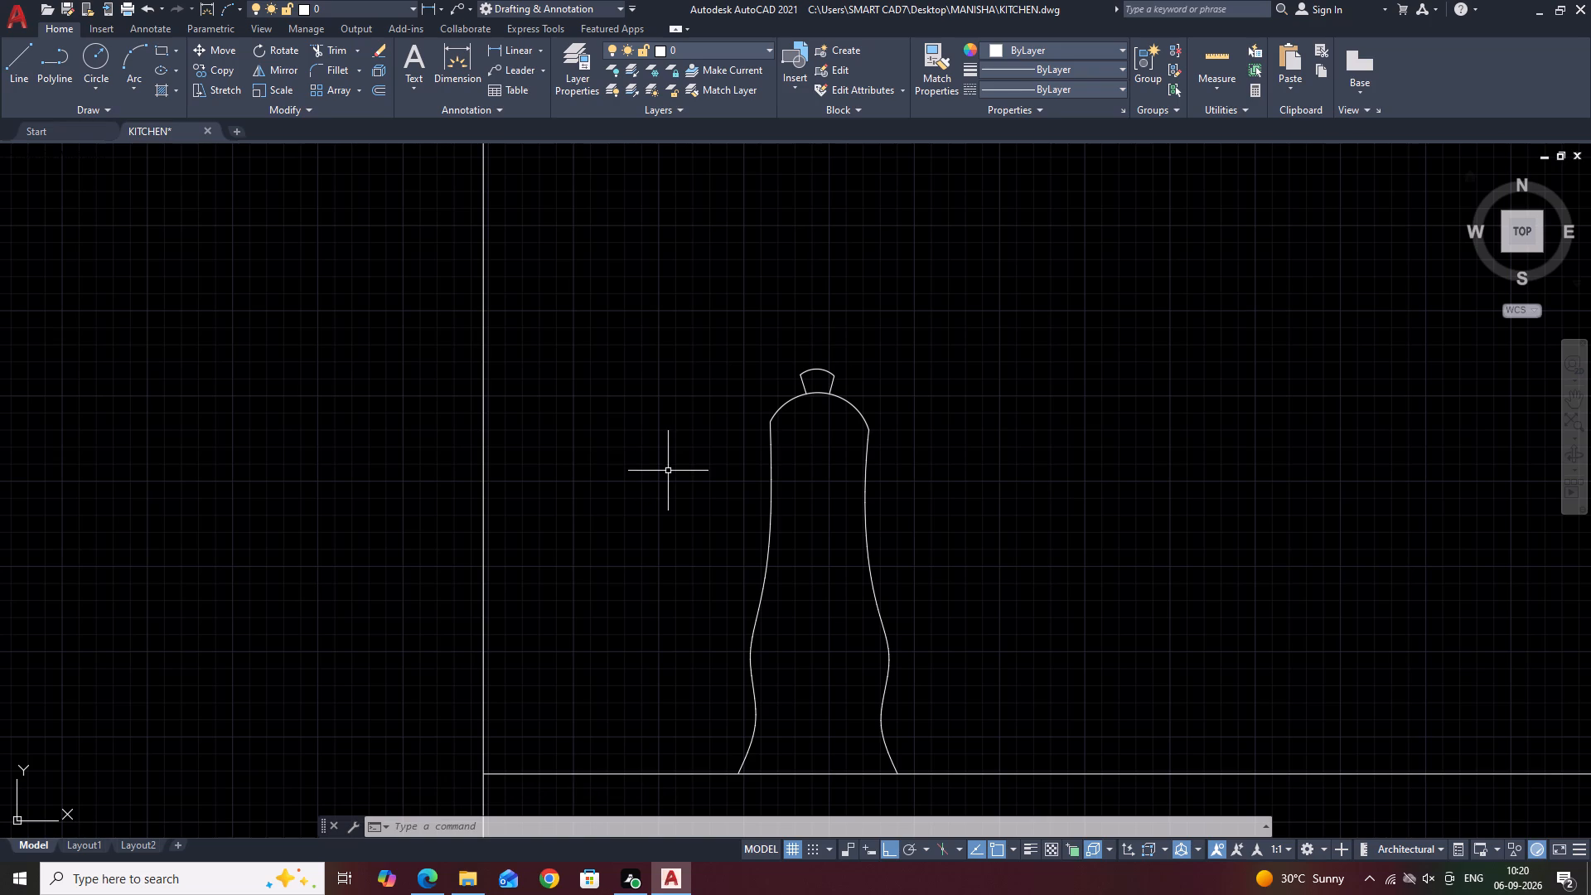
scroll(831, 486, down, 5)
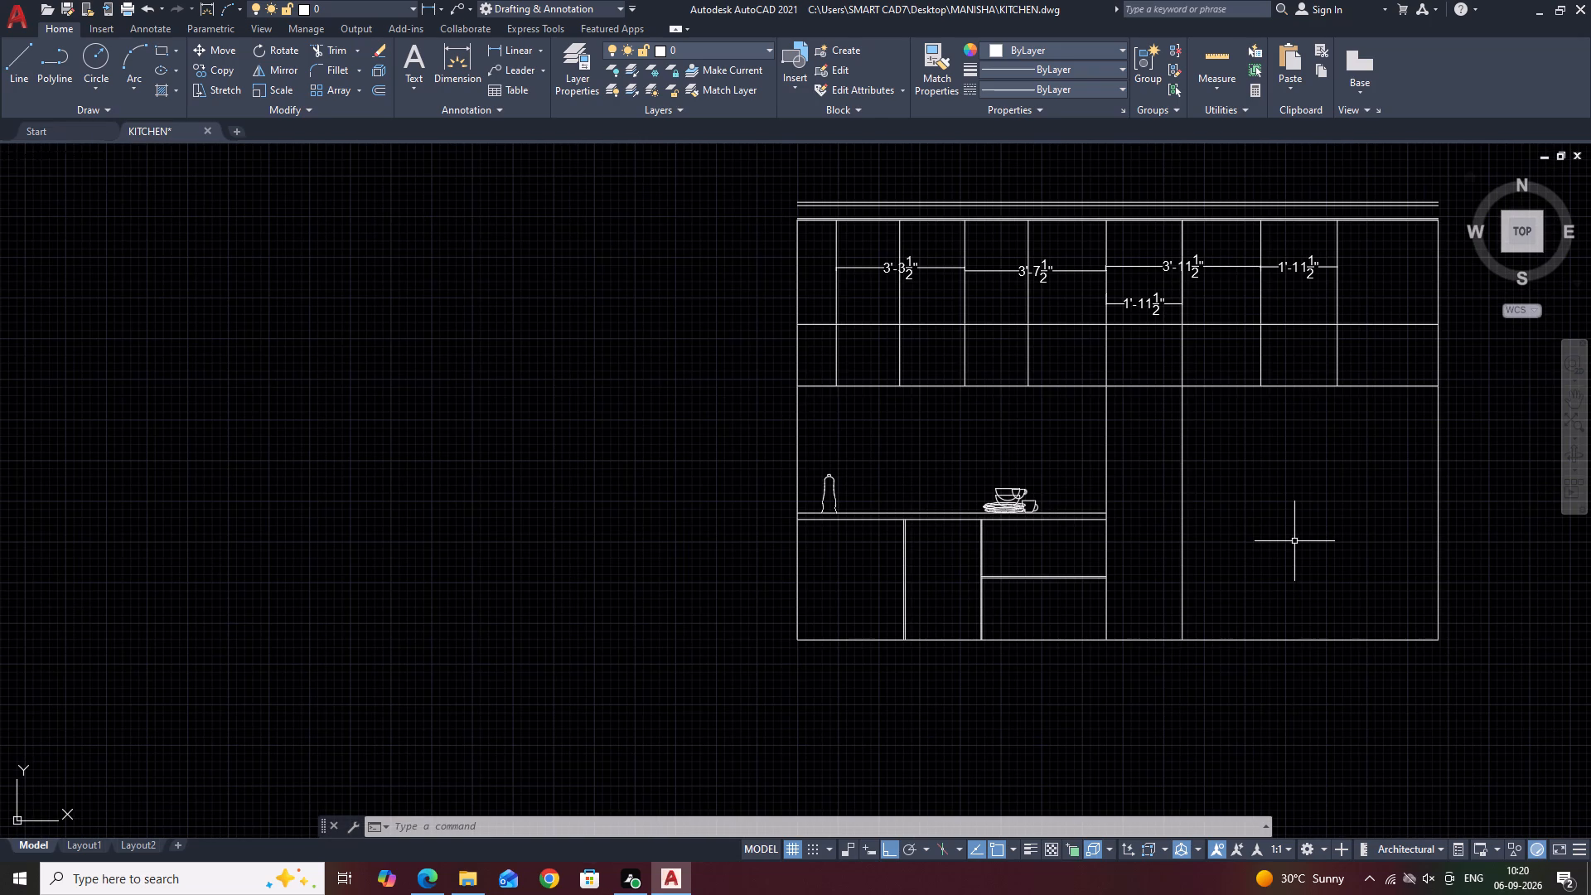
scroll(984, 505, down, 1)
scroll(974, 501, up, 3)
middle_drag(1114, 527, 1120, 477)
scroll(1085, 476, up, 3)
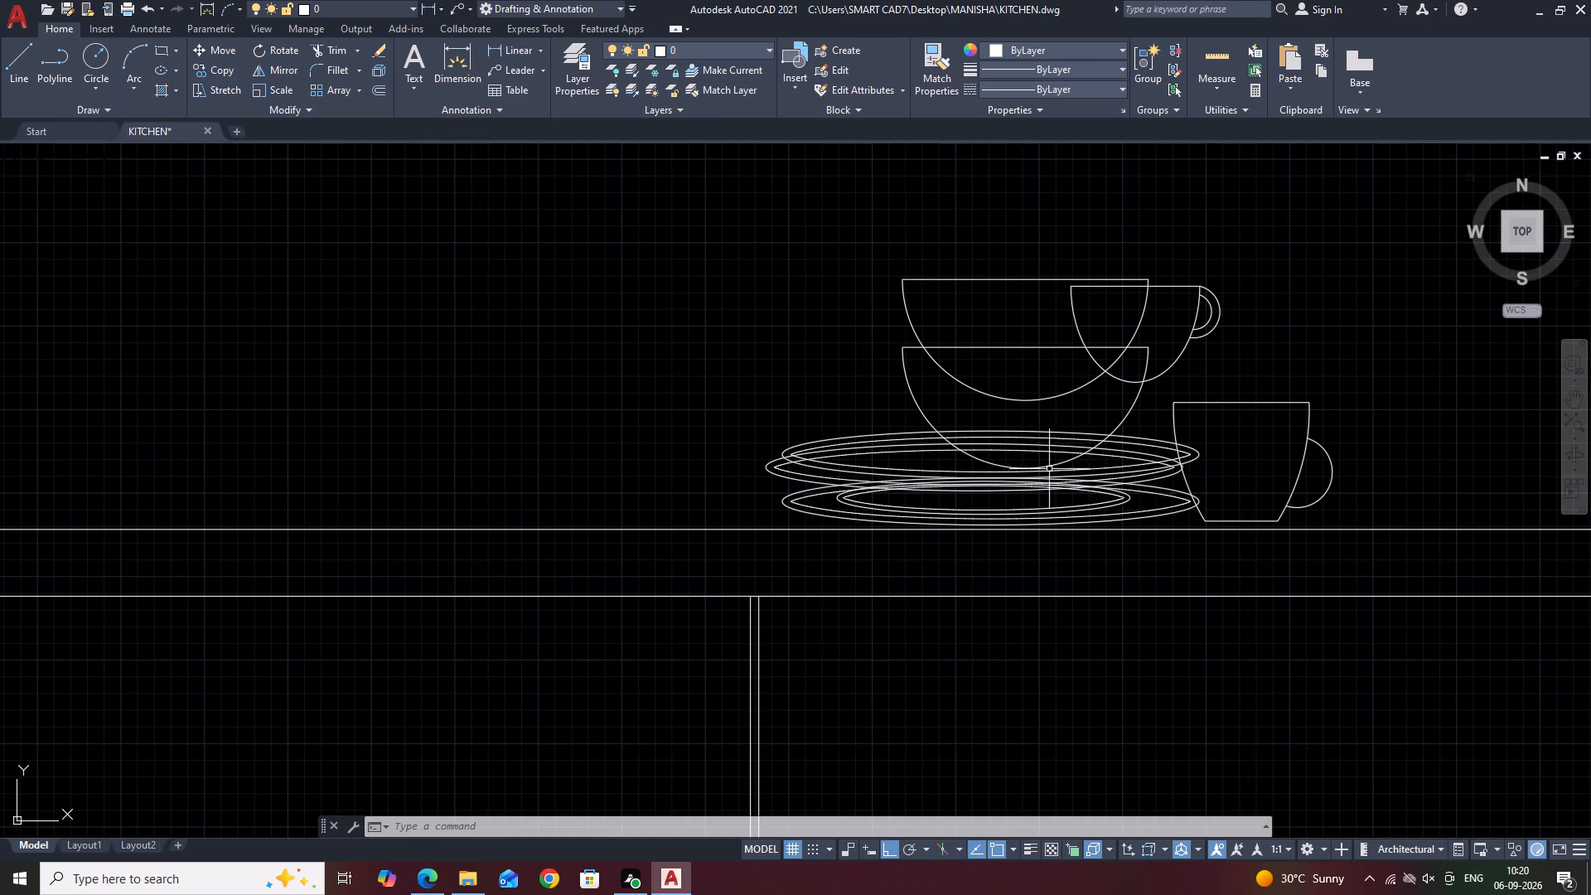
scroll(1239, 331, up, 1)
scroll(1205, 419, down, 2)
middle_drag(1279, 375, 1201, 383)
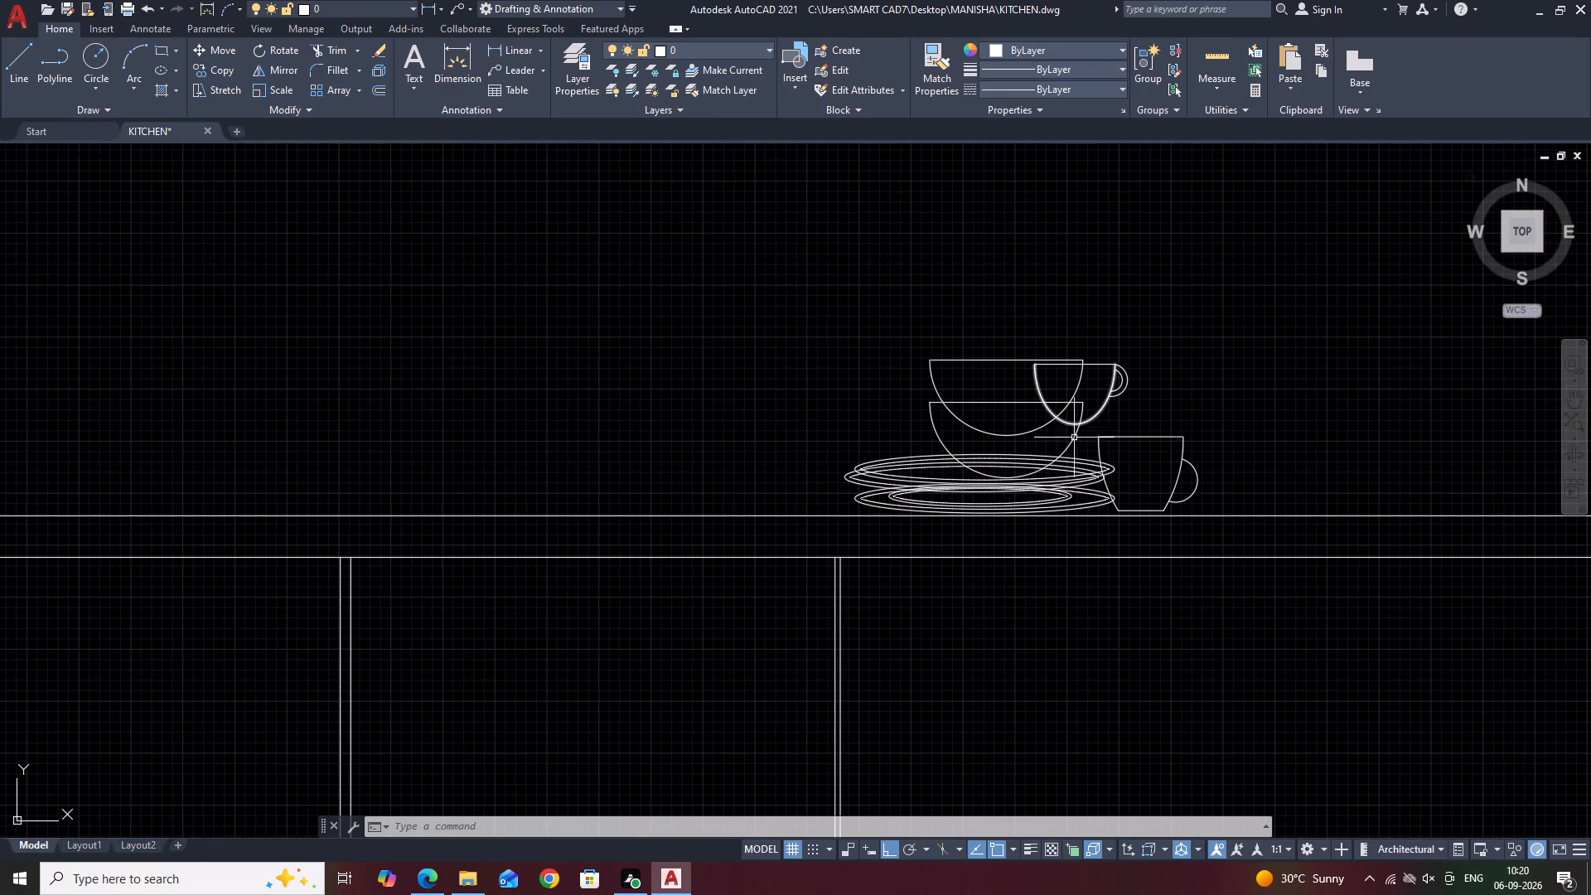
scroll(979, 433, up, 2)
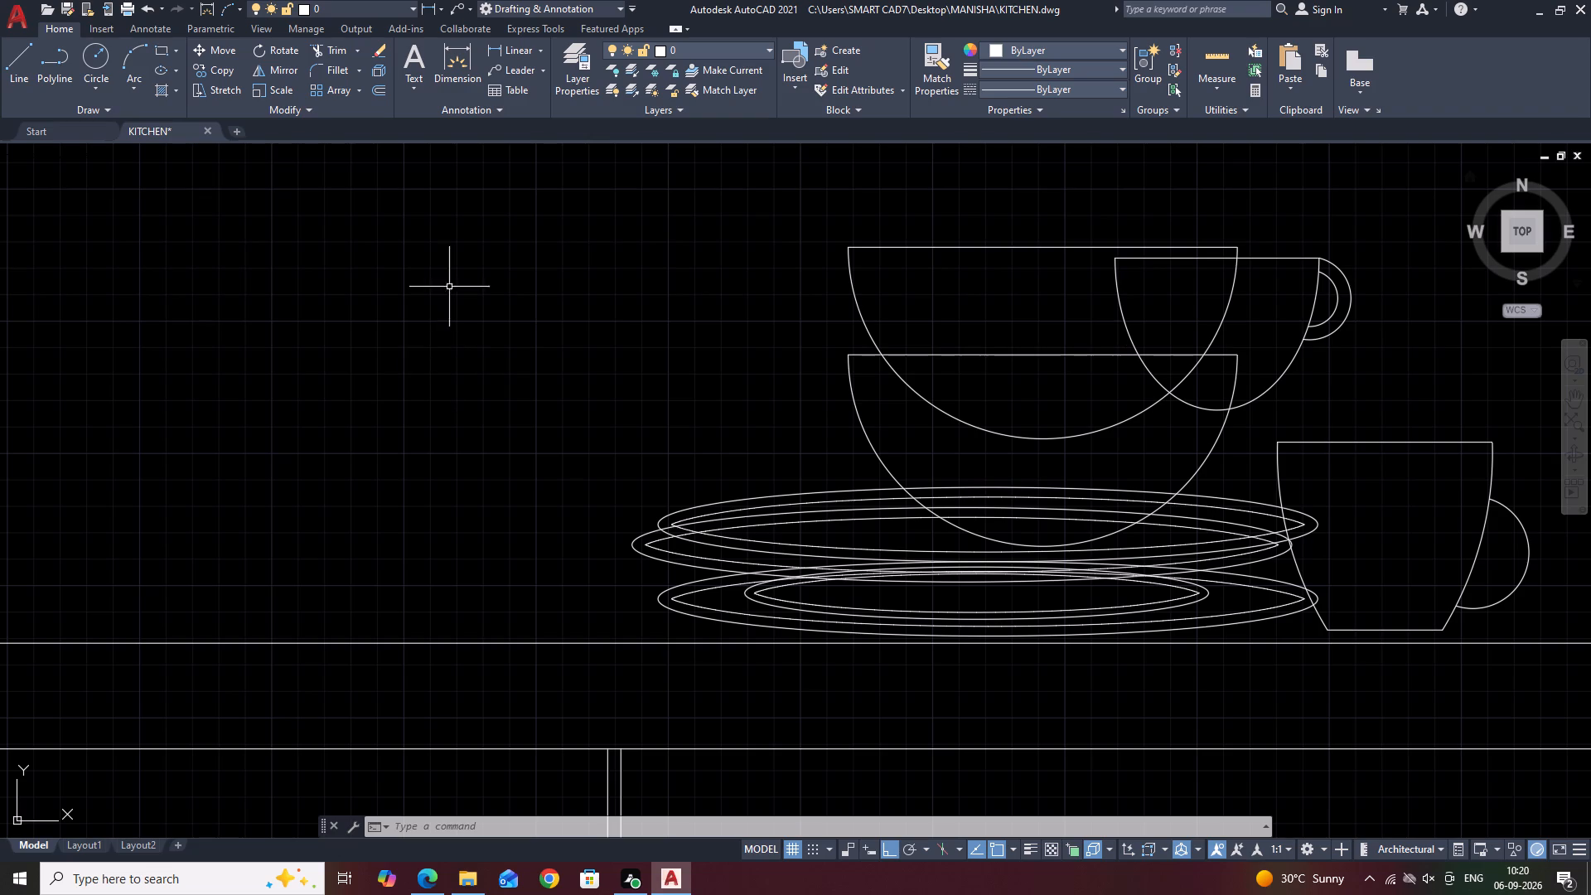
scroll(869, 388, down, 4)
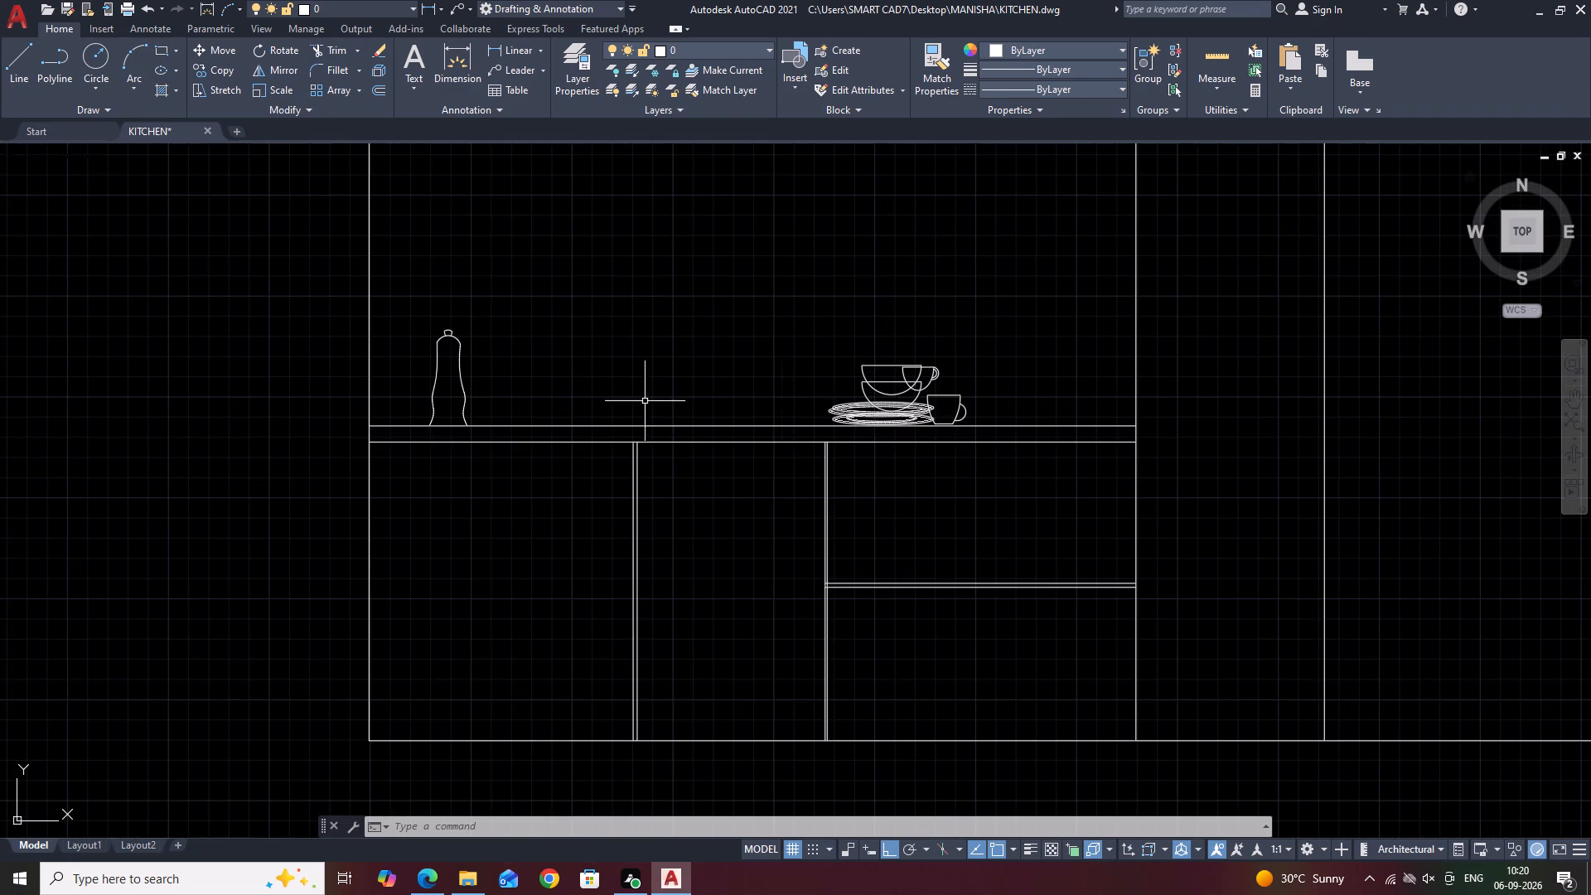
middle_drag(463, 375, 563, 395)
scroll(515, 457, down, 1)
scroll(515, 457, up, 2)
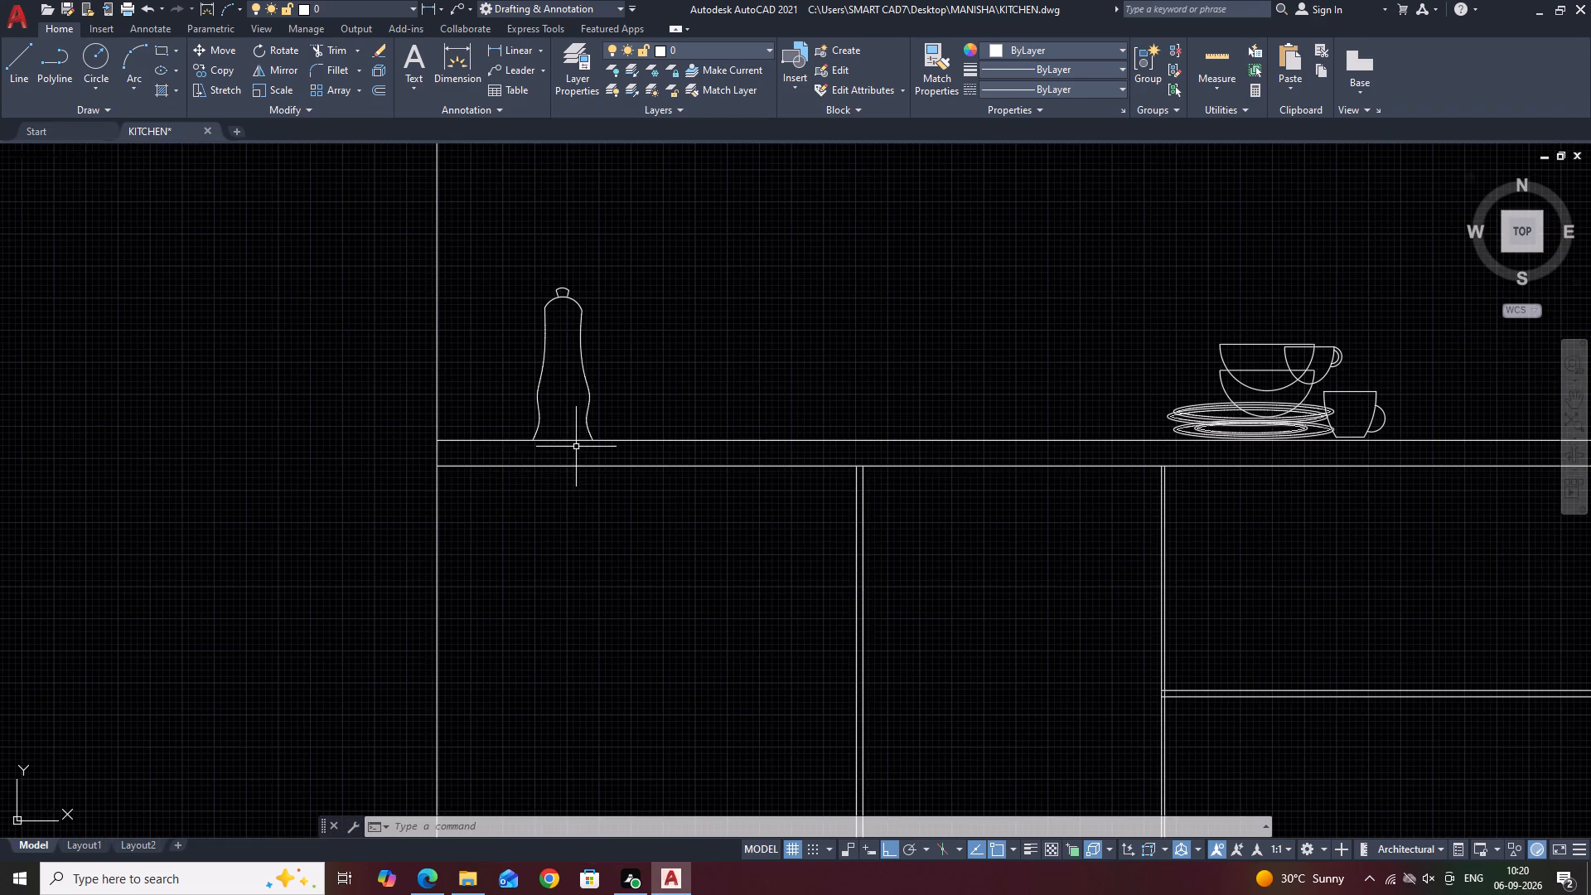
Pull the bottom ends of the bottle's left and right side curves inward along the countertop line.
scroll(522, 428, up, 2)
click(558, 434)
click(548, 458)
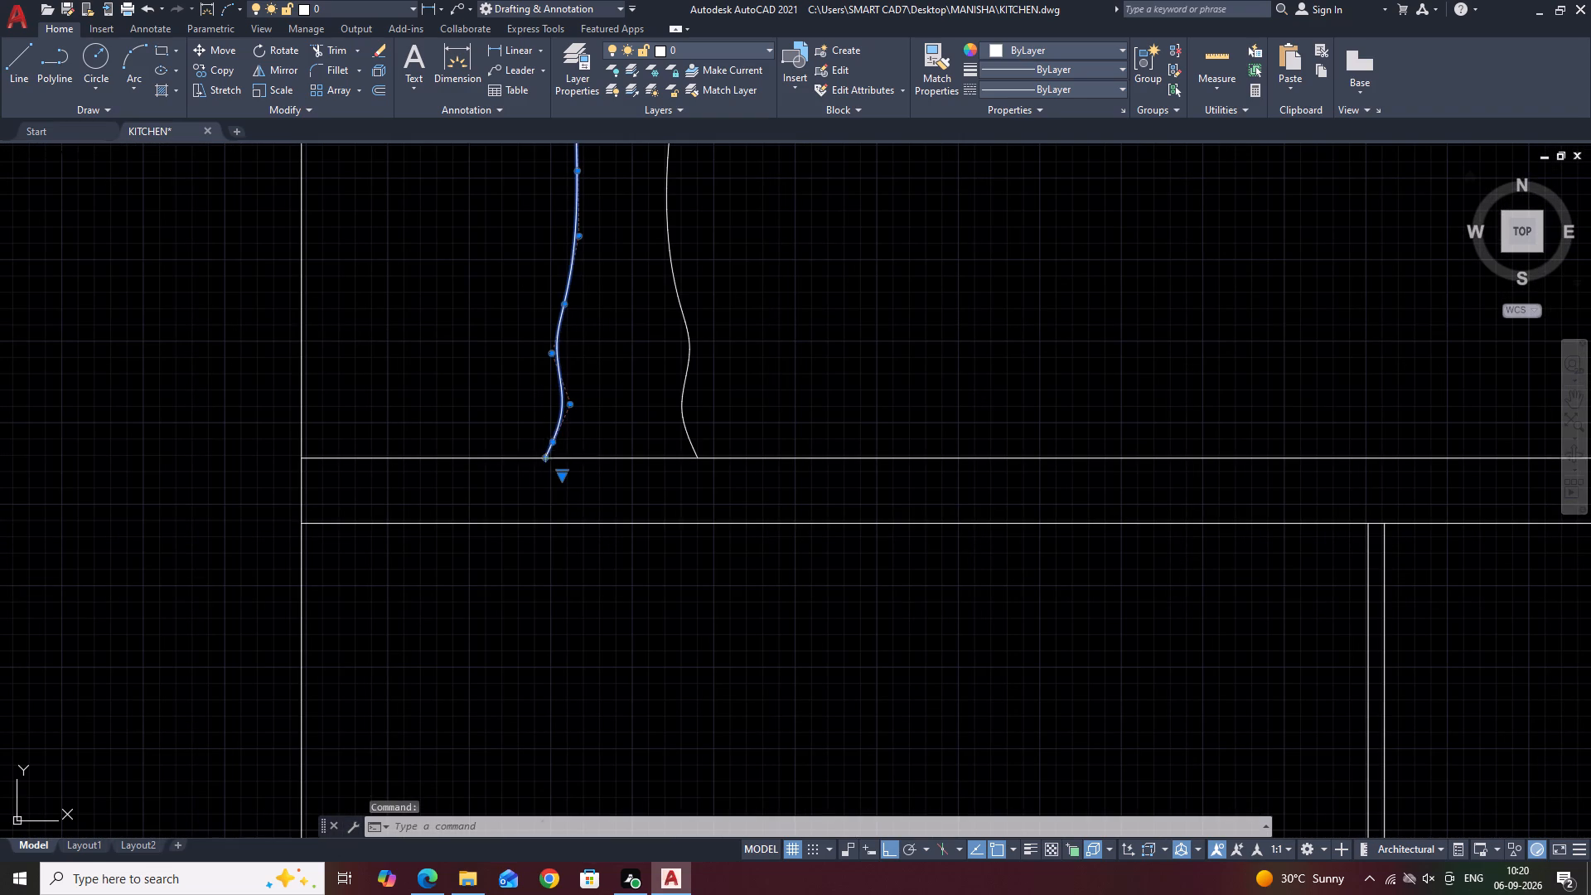
click(580, 461)
click(699, 420)
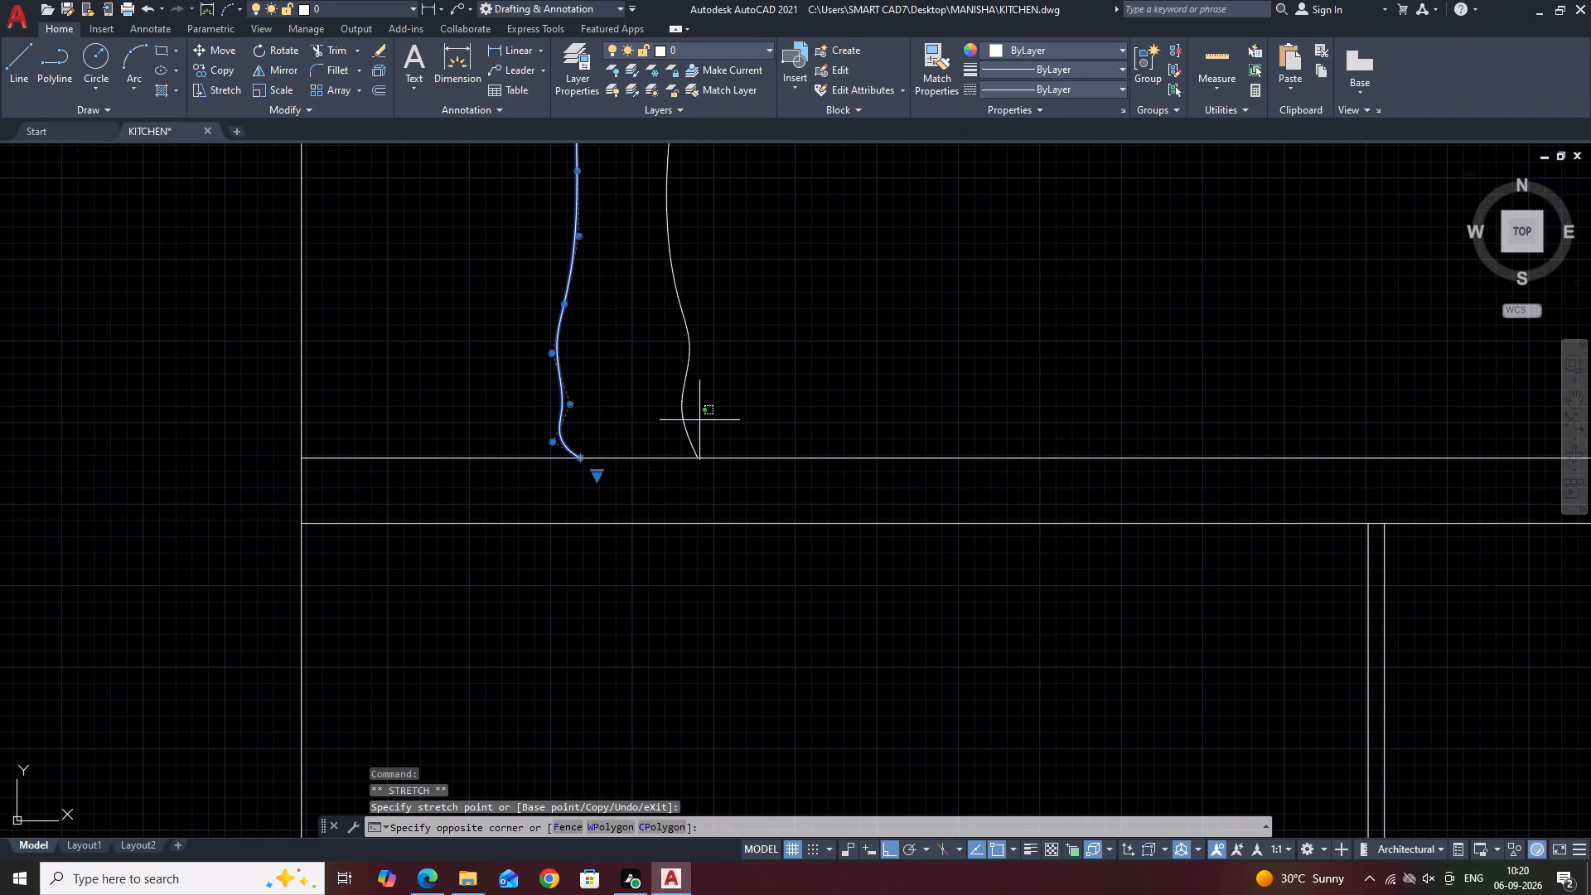
click(662, 397)
click(694, 460)
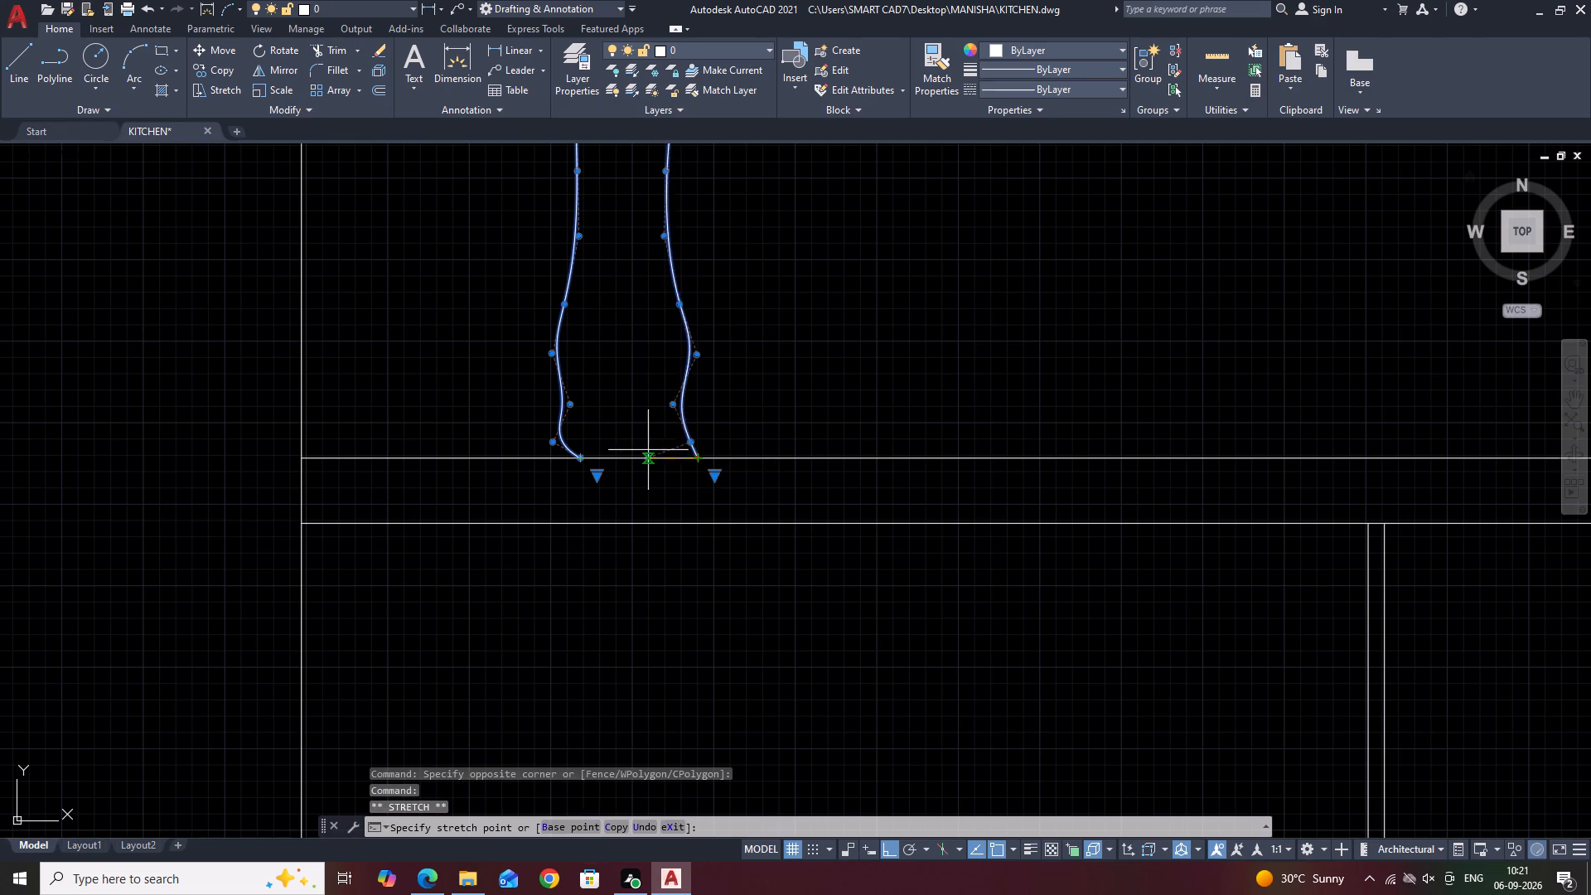
click(648, 459)
Pull the lowest control points of the bottle's right and left side curves slightly inward, just above the countertop line.
click(688, 444)
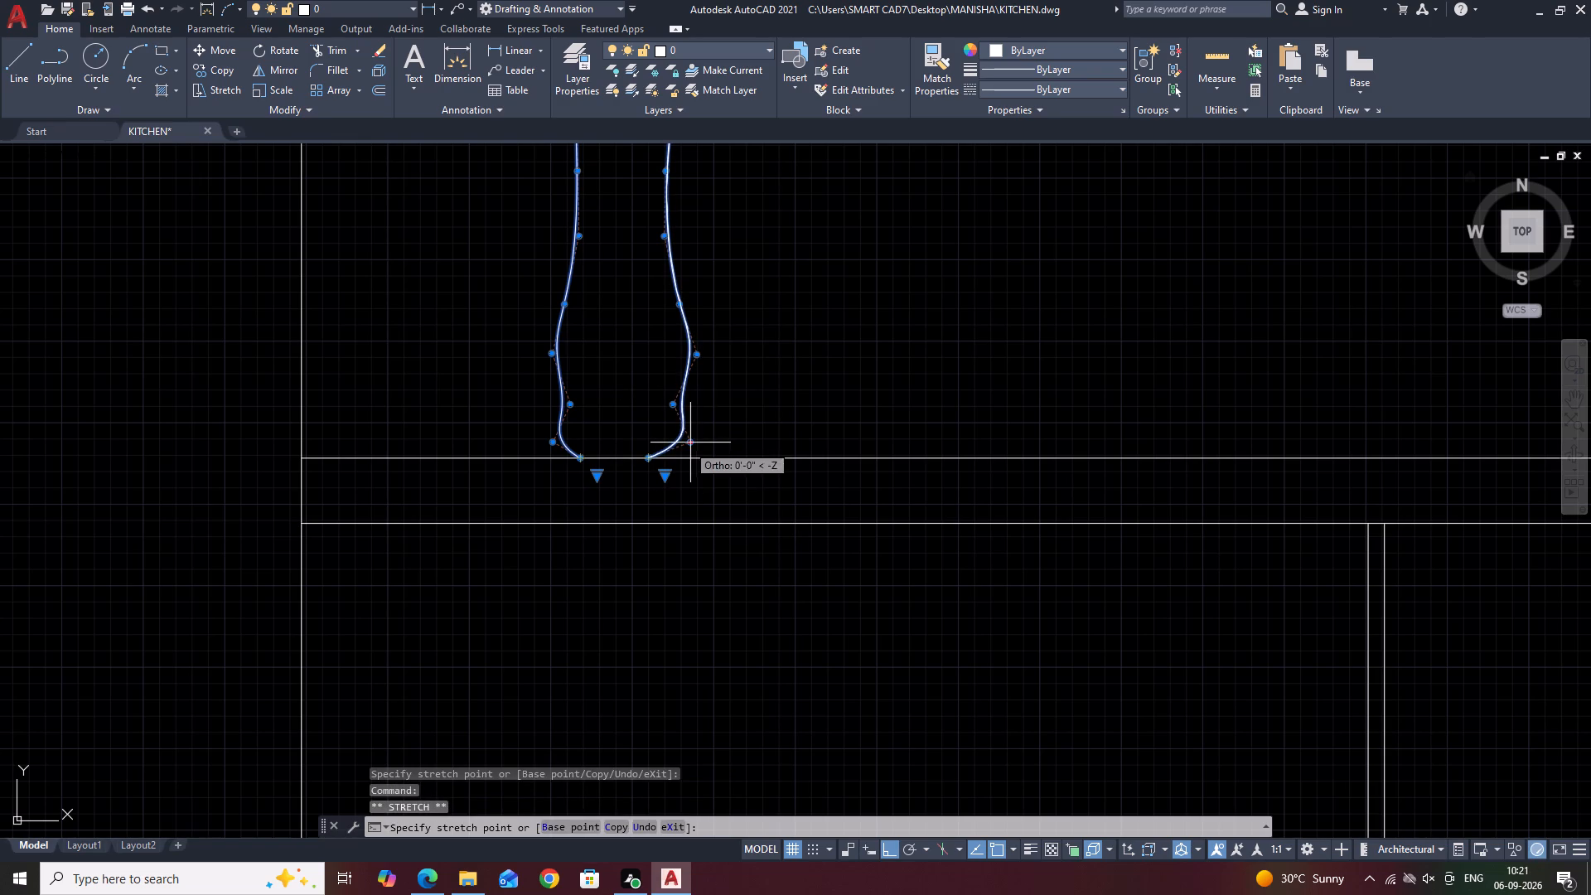
click(679, 439)
click(553, 442)
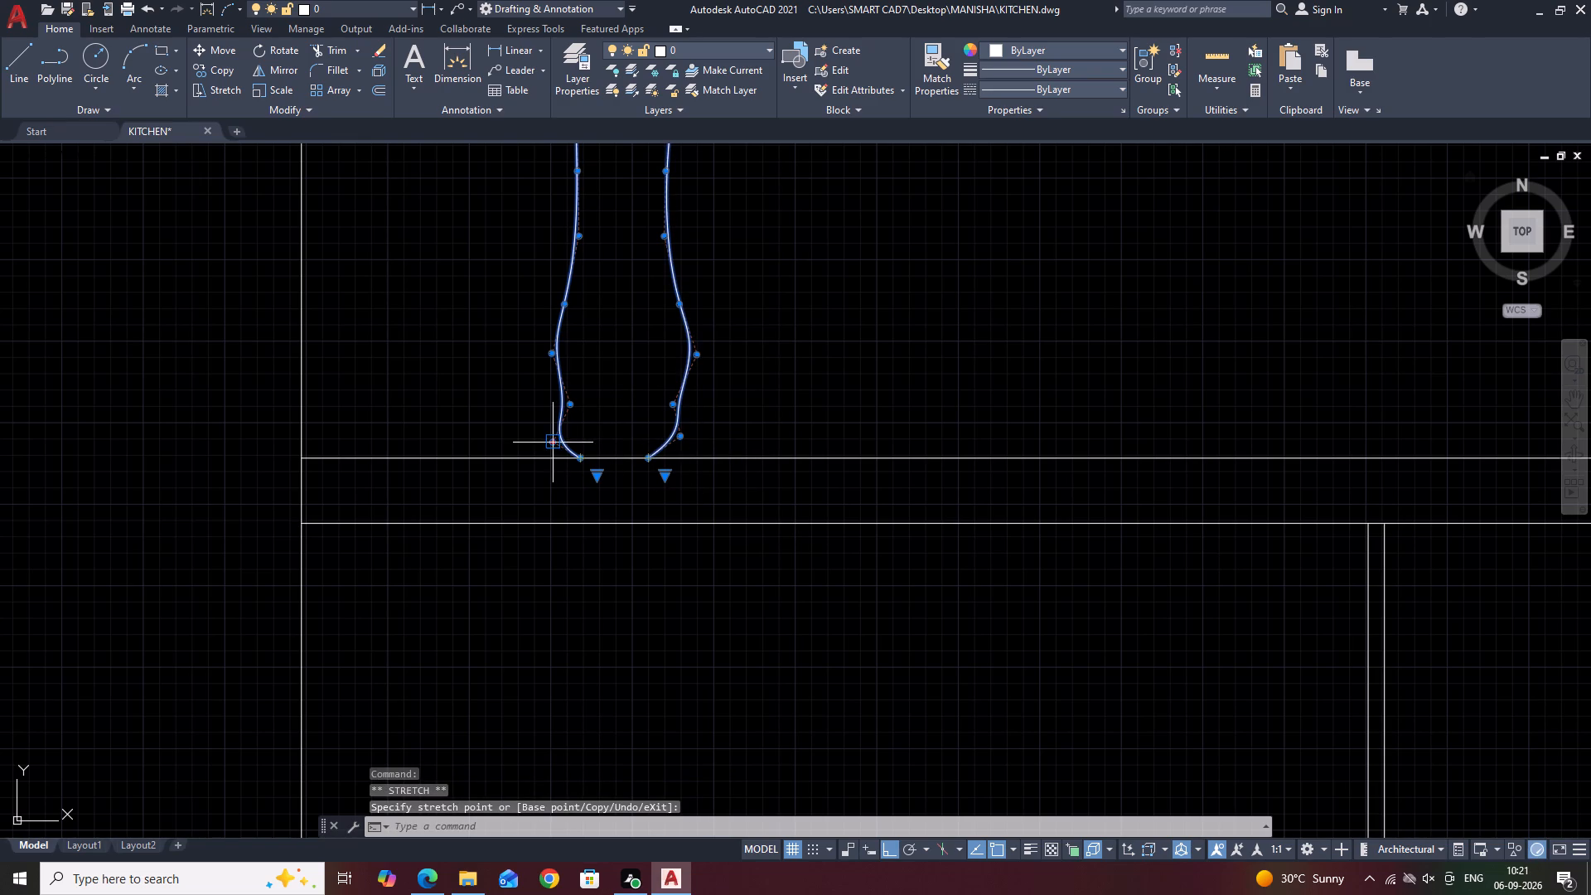
click(570, 439)
scroll(675, 438, down, 2)
middle_drag(743, 381, 757, 406)
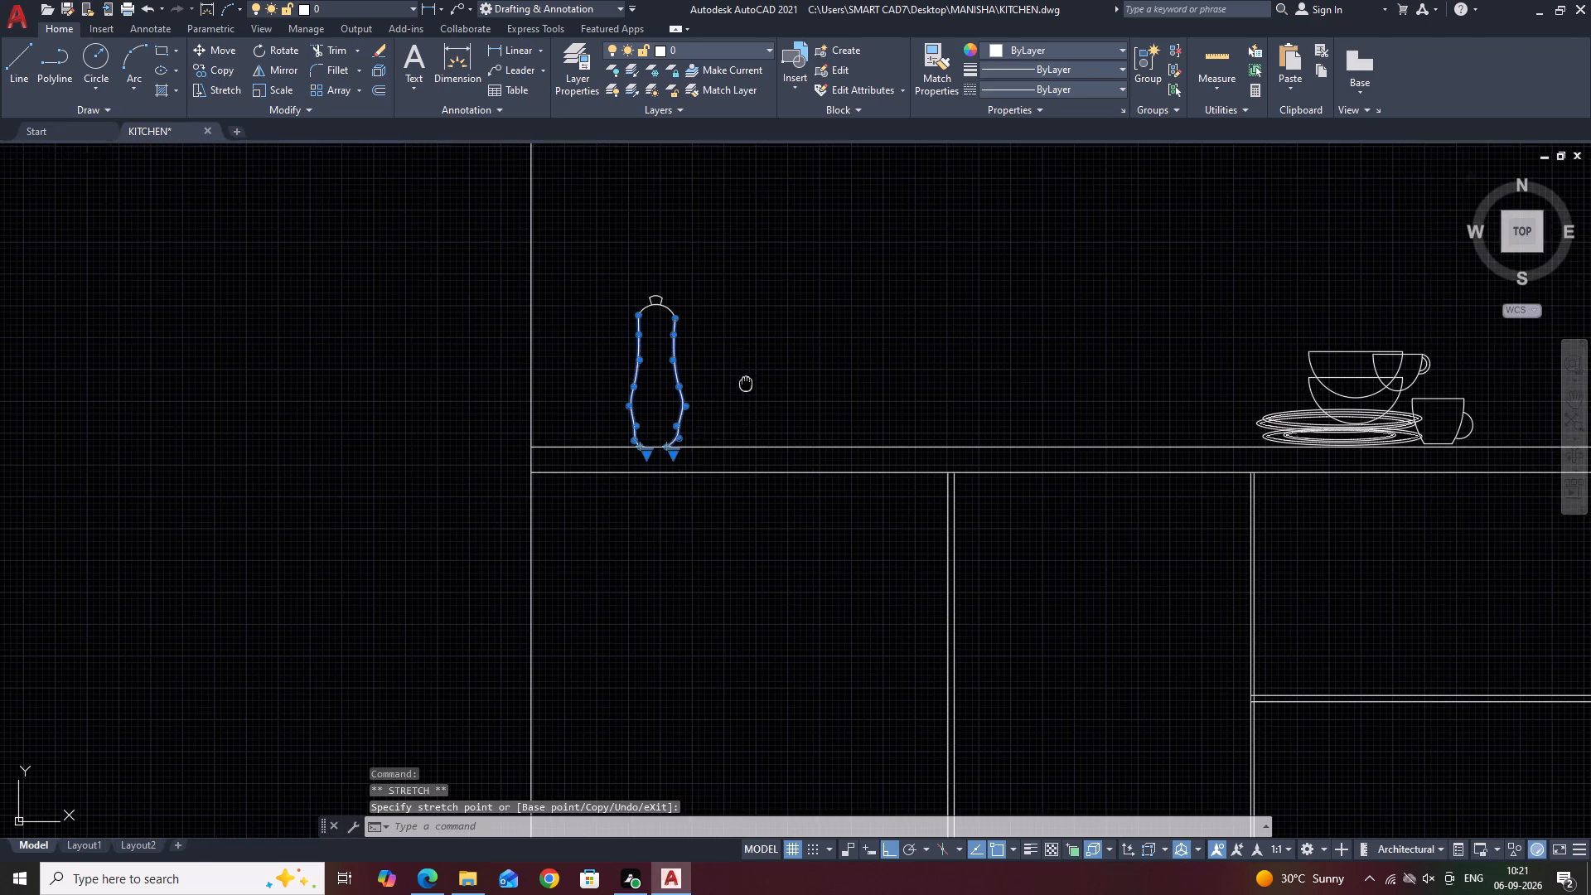
middle_drag(757, 406, 769, 420)
key(space)
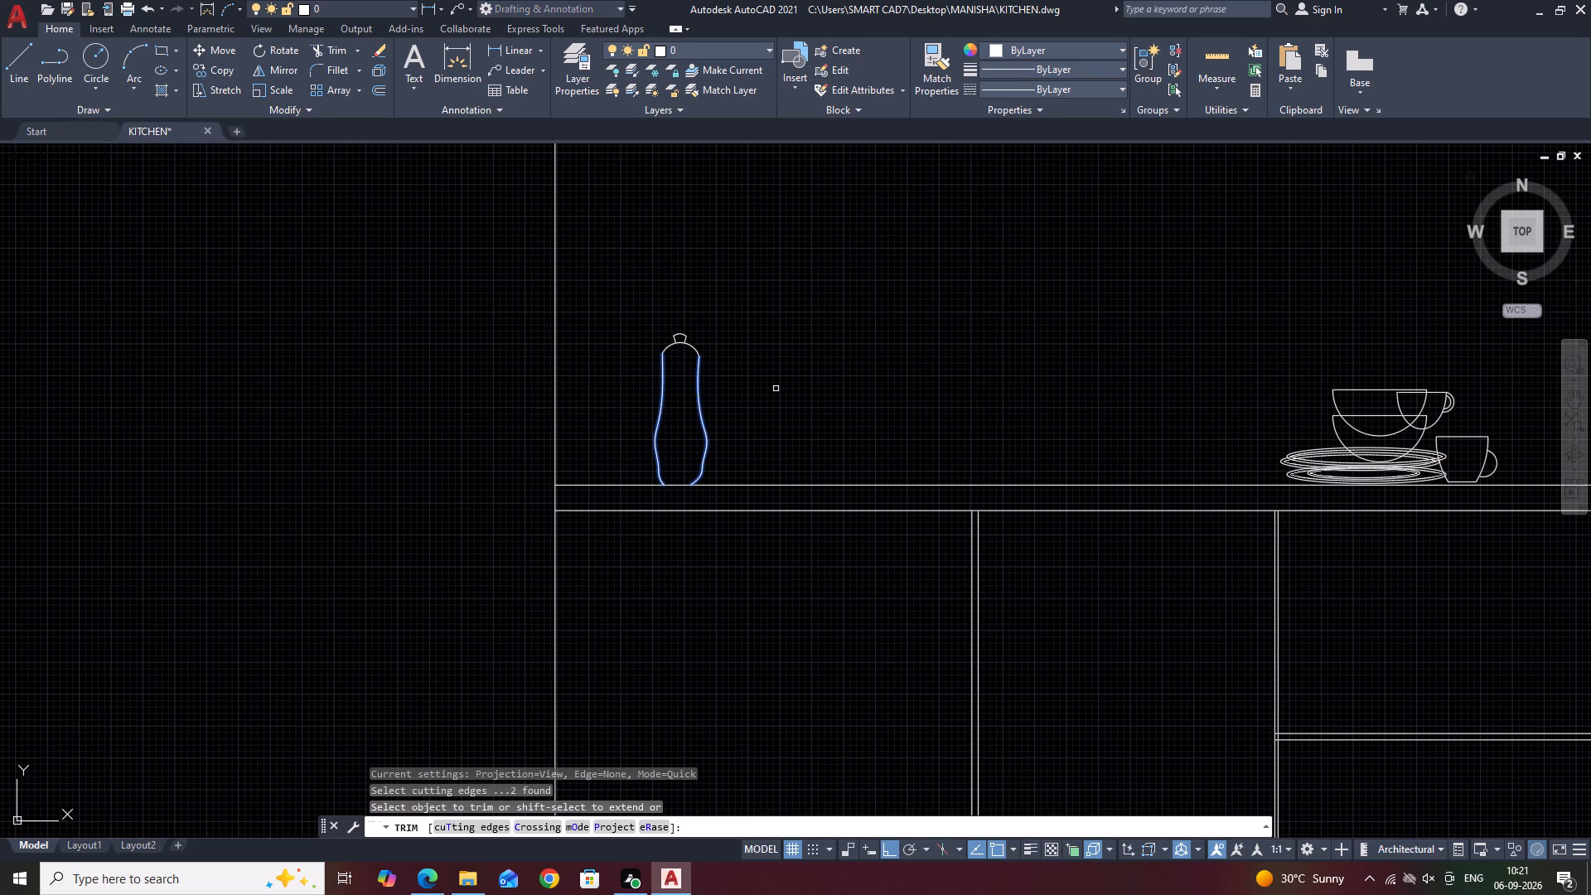
key(Escape)
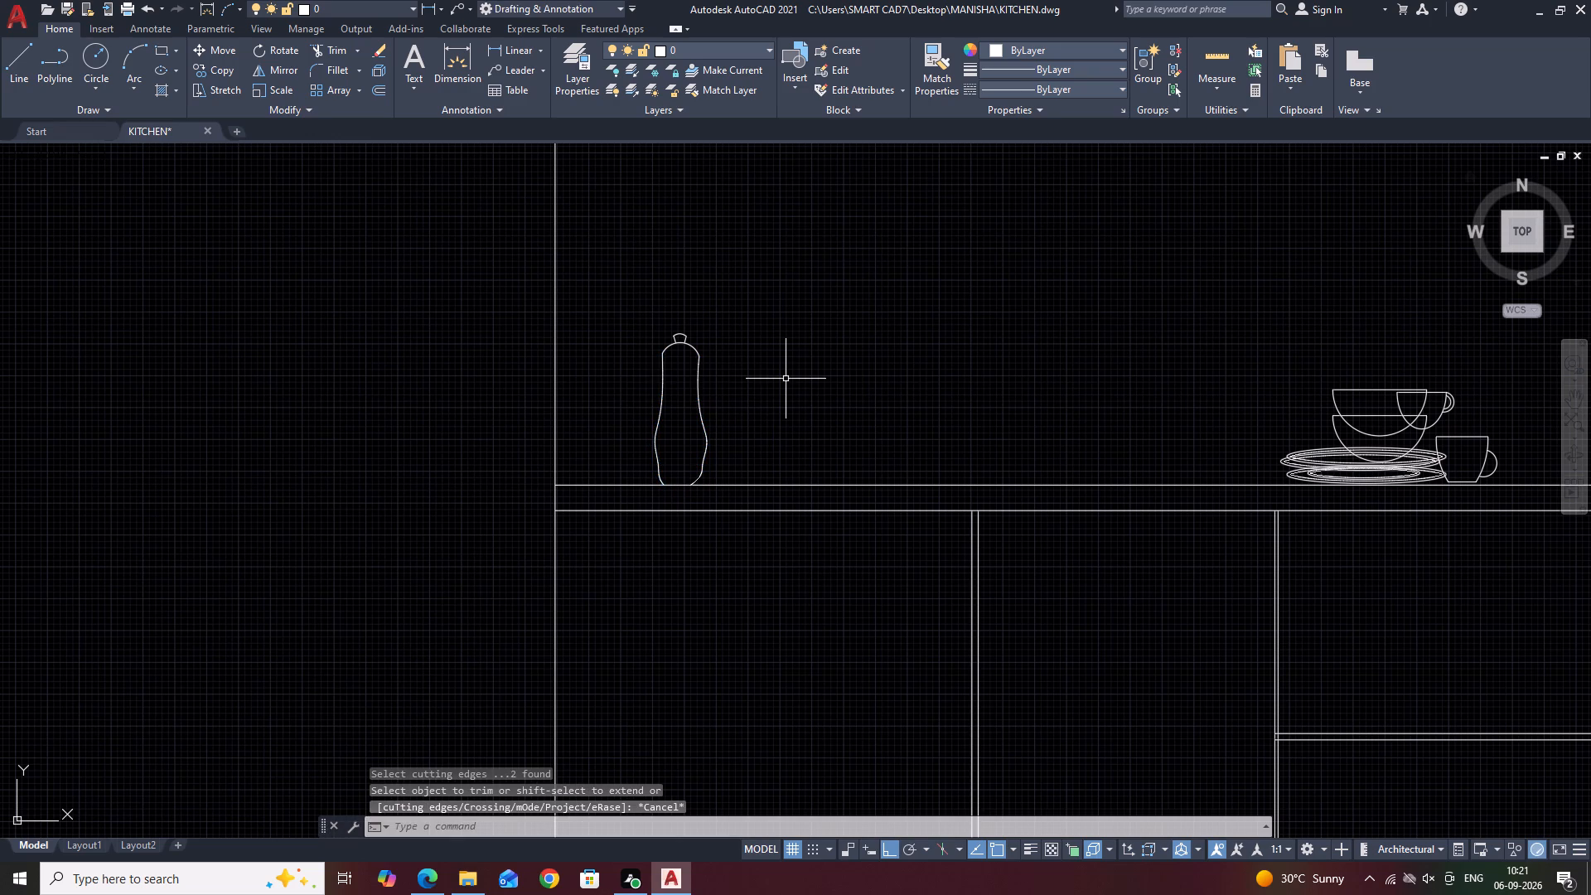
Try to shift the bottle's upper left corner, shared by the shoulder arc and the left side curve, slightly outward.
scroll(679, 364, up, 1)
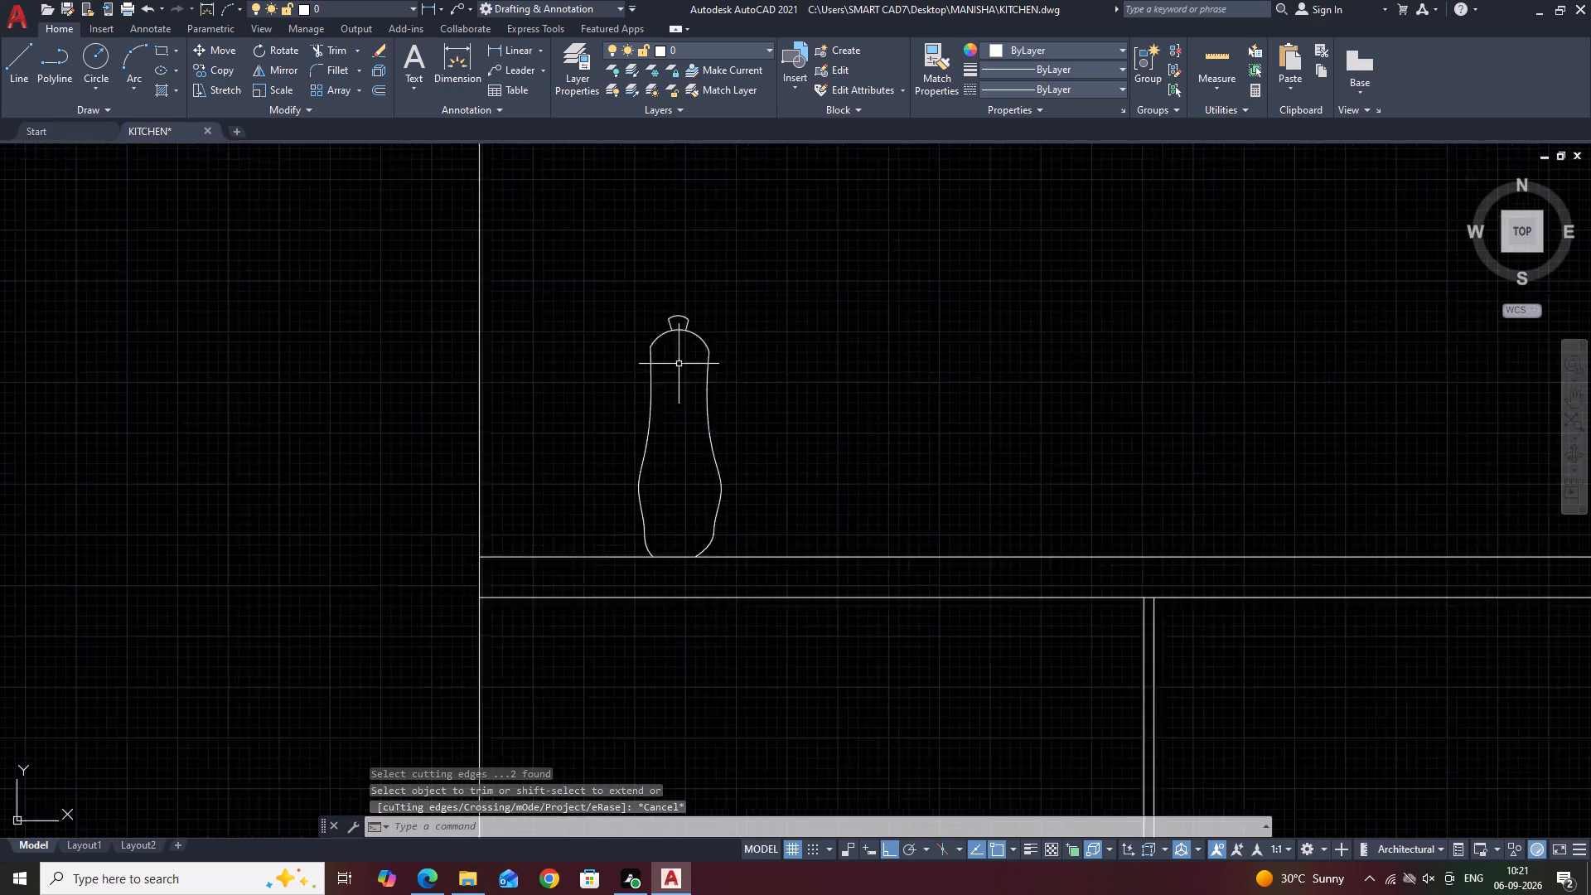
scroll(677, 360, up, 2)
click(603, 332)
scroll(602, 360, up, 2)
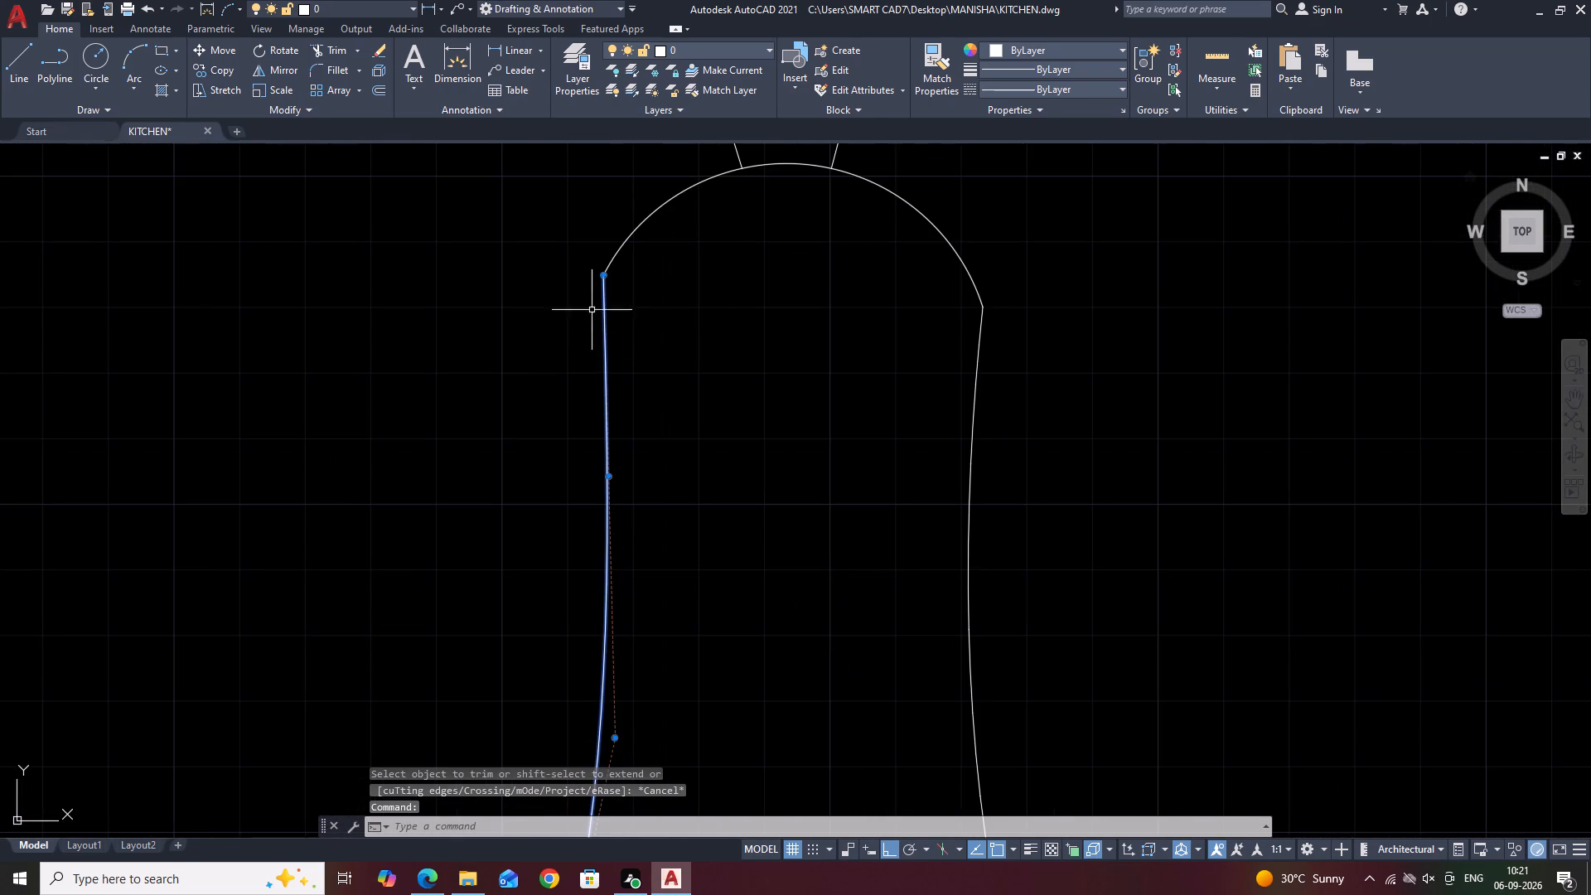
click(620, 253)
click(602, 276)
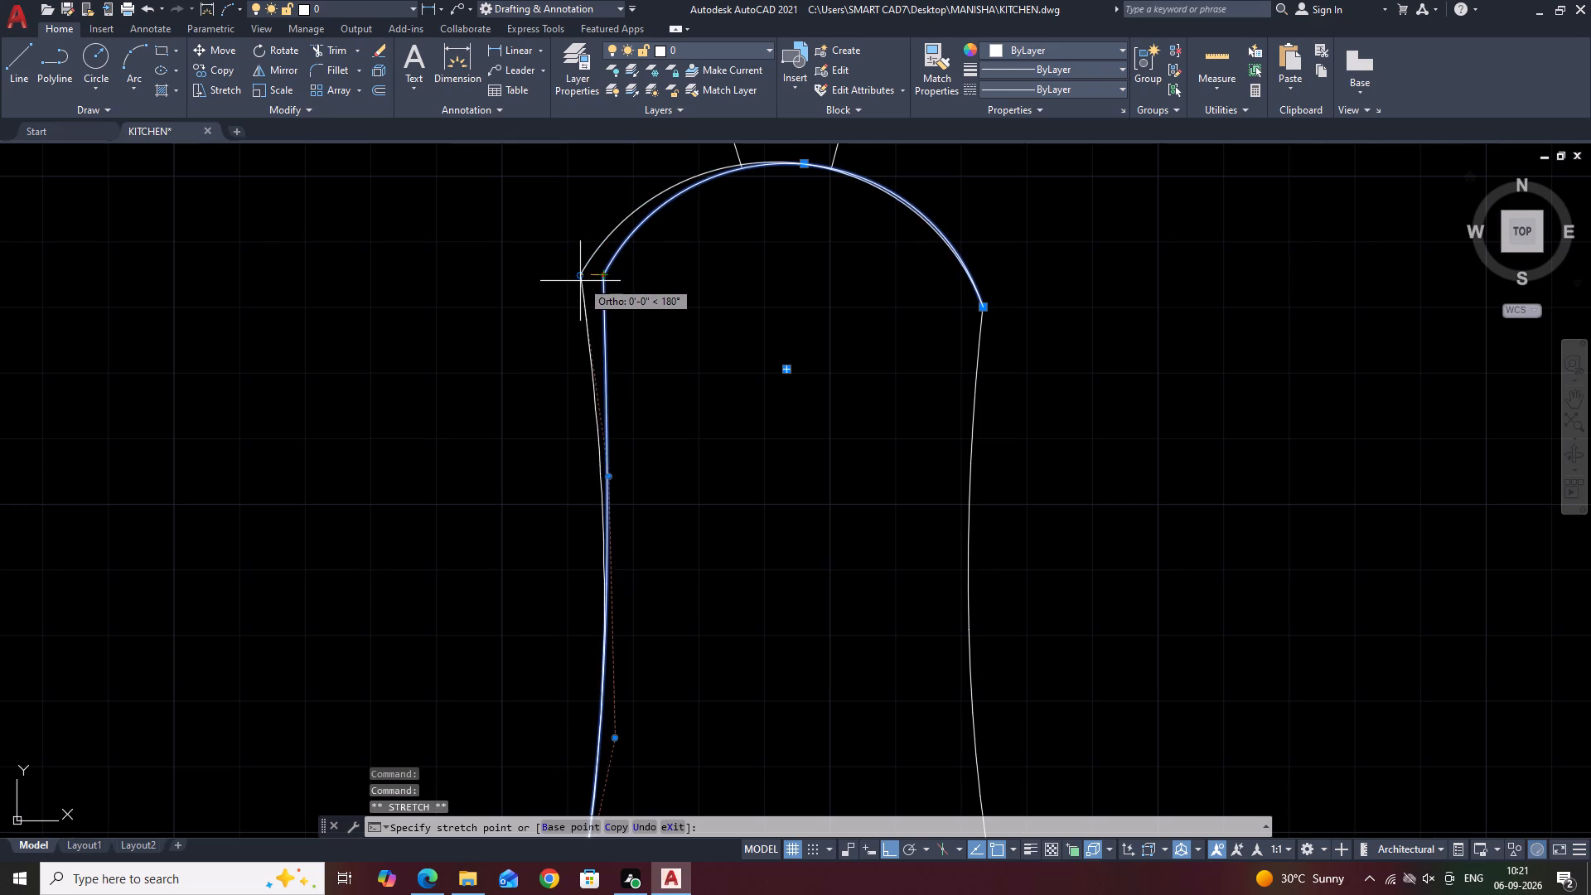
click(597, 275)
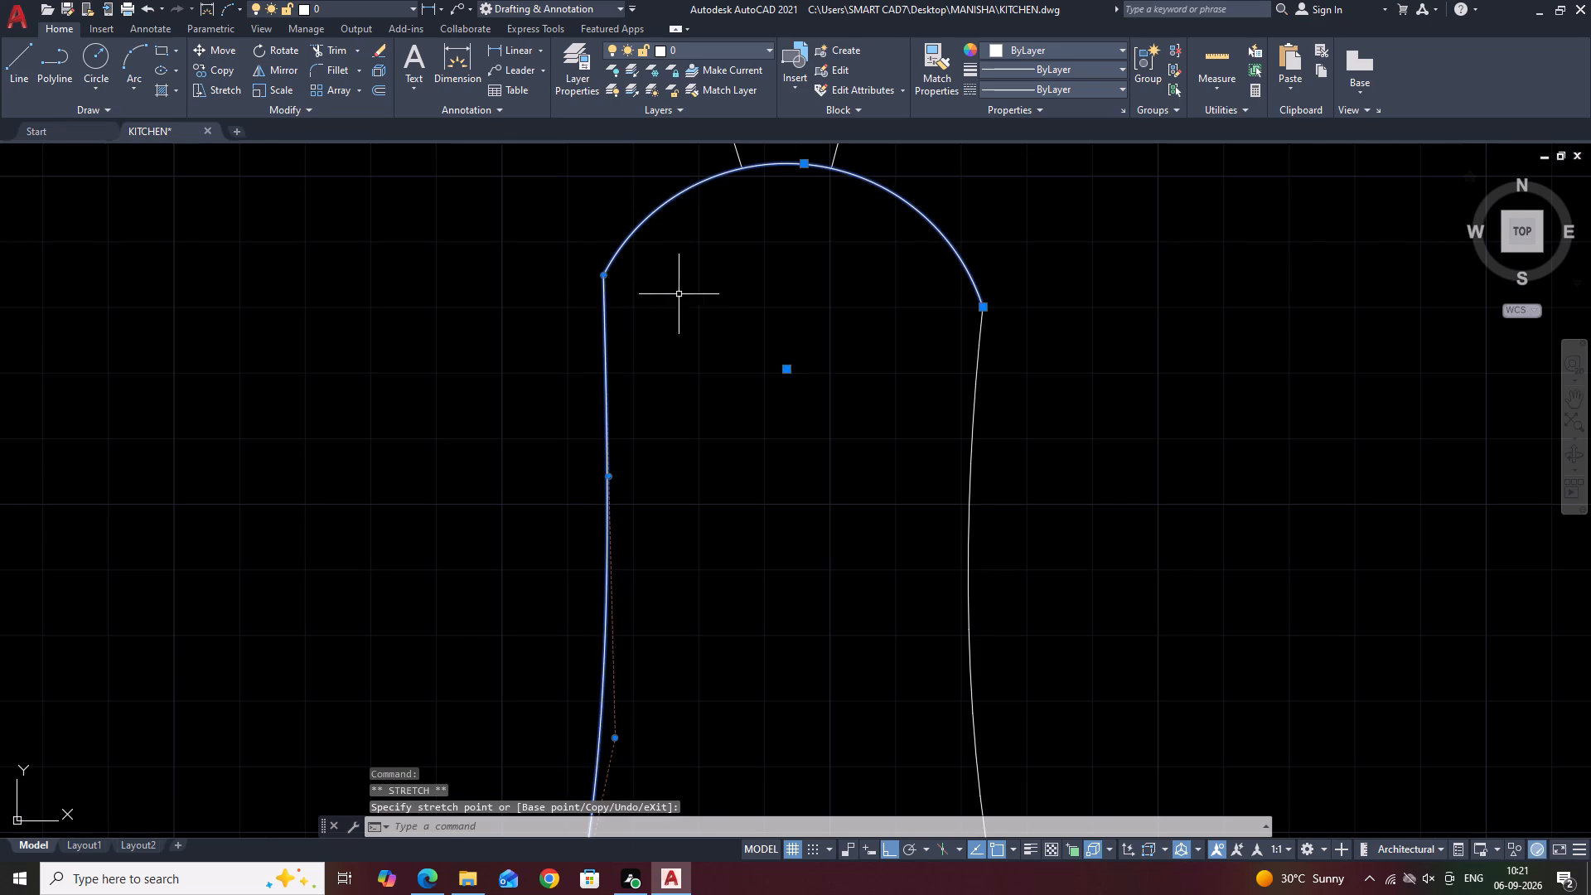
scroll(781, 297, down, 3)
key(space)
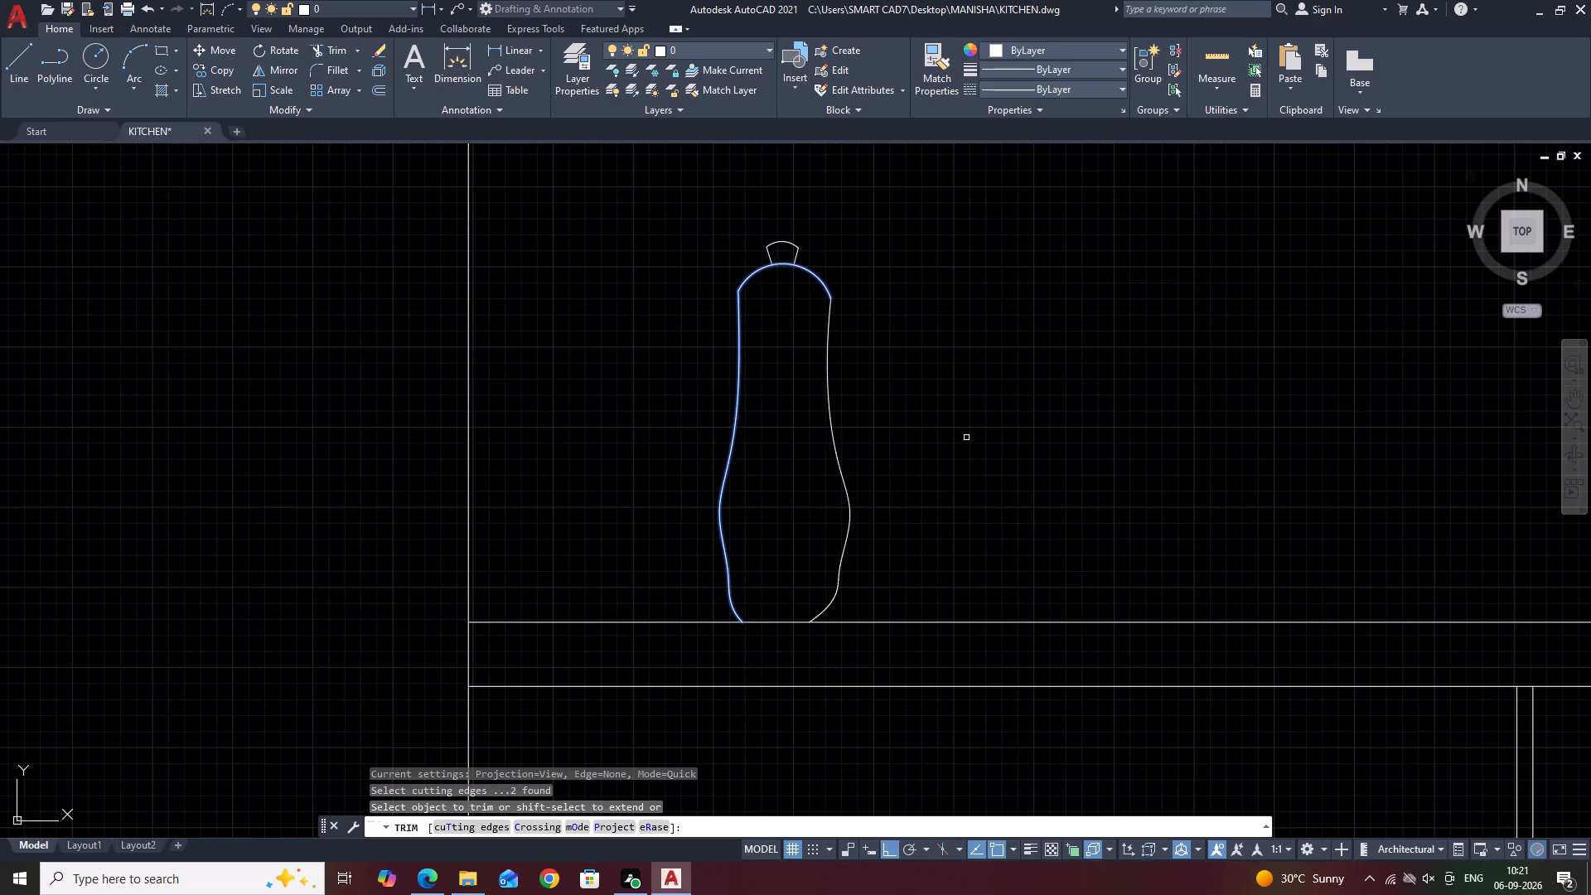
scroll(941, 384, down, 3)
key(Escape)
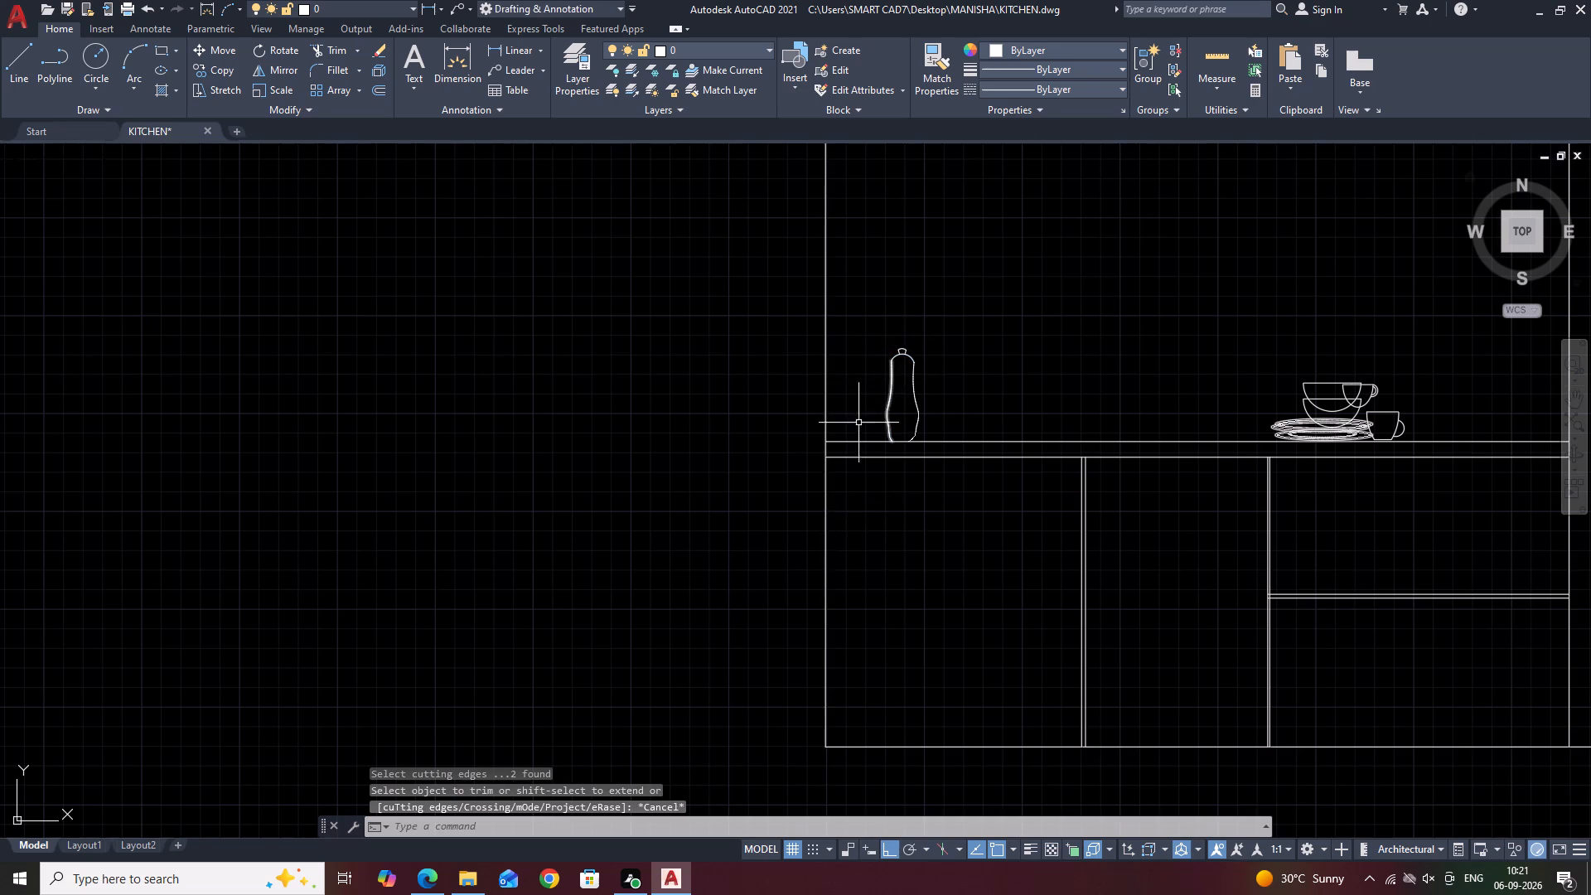
Move the bottom end of the bottle's right side curve slightly outward along the countertop line.
scroll(890, 422, up, 3)
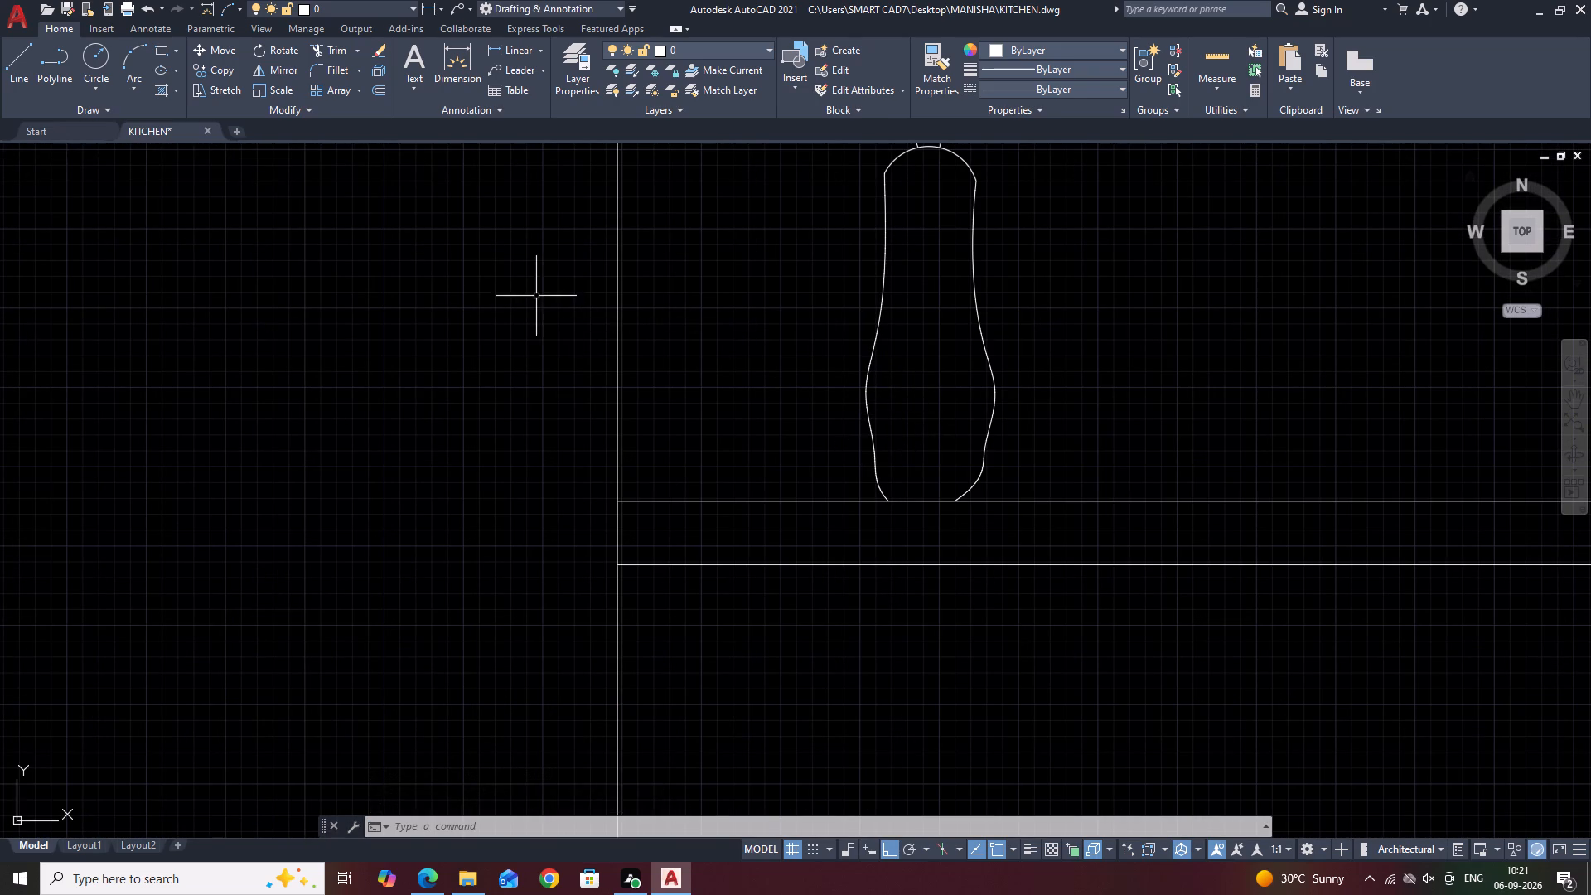
scroll(664, 282, down, 1)
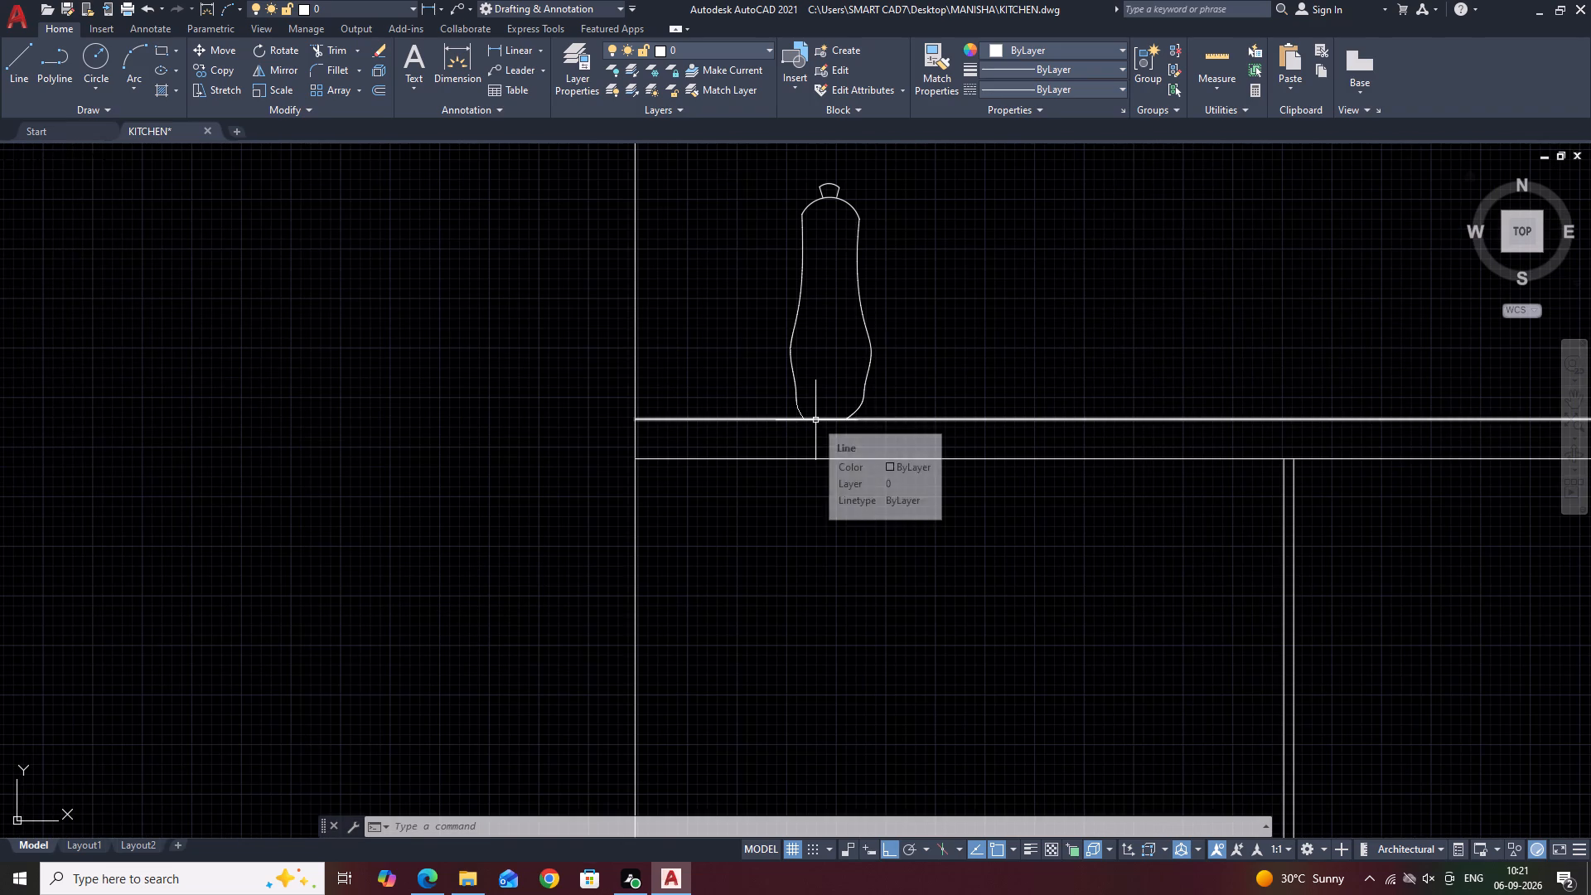
scroll(869, 406, up, 2)
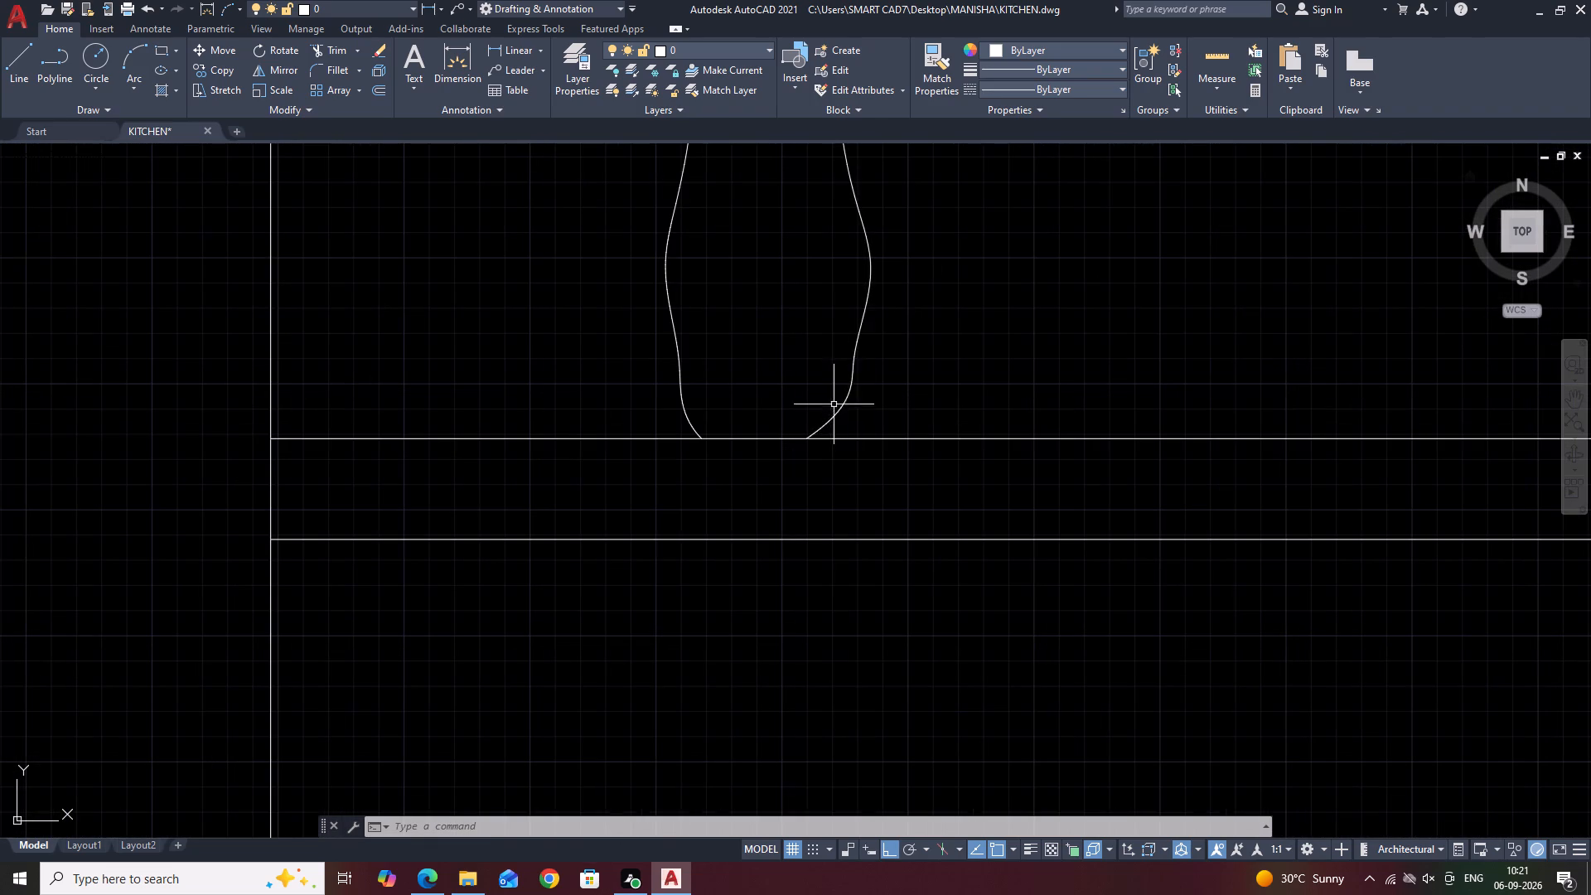
click(838, 414)
scroll(826, 433, up, 3)
click(742, 452)
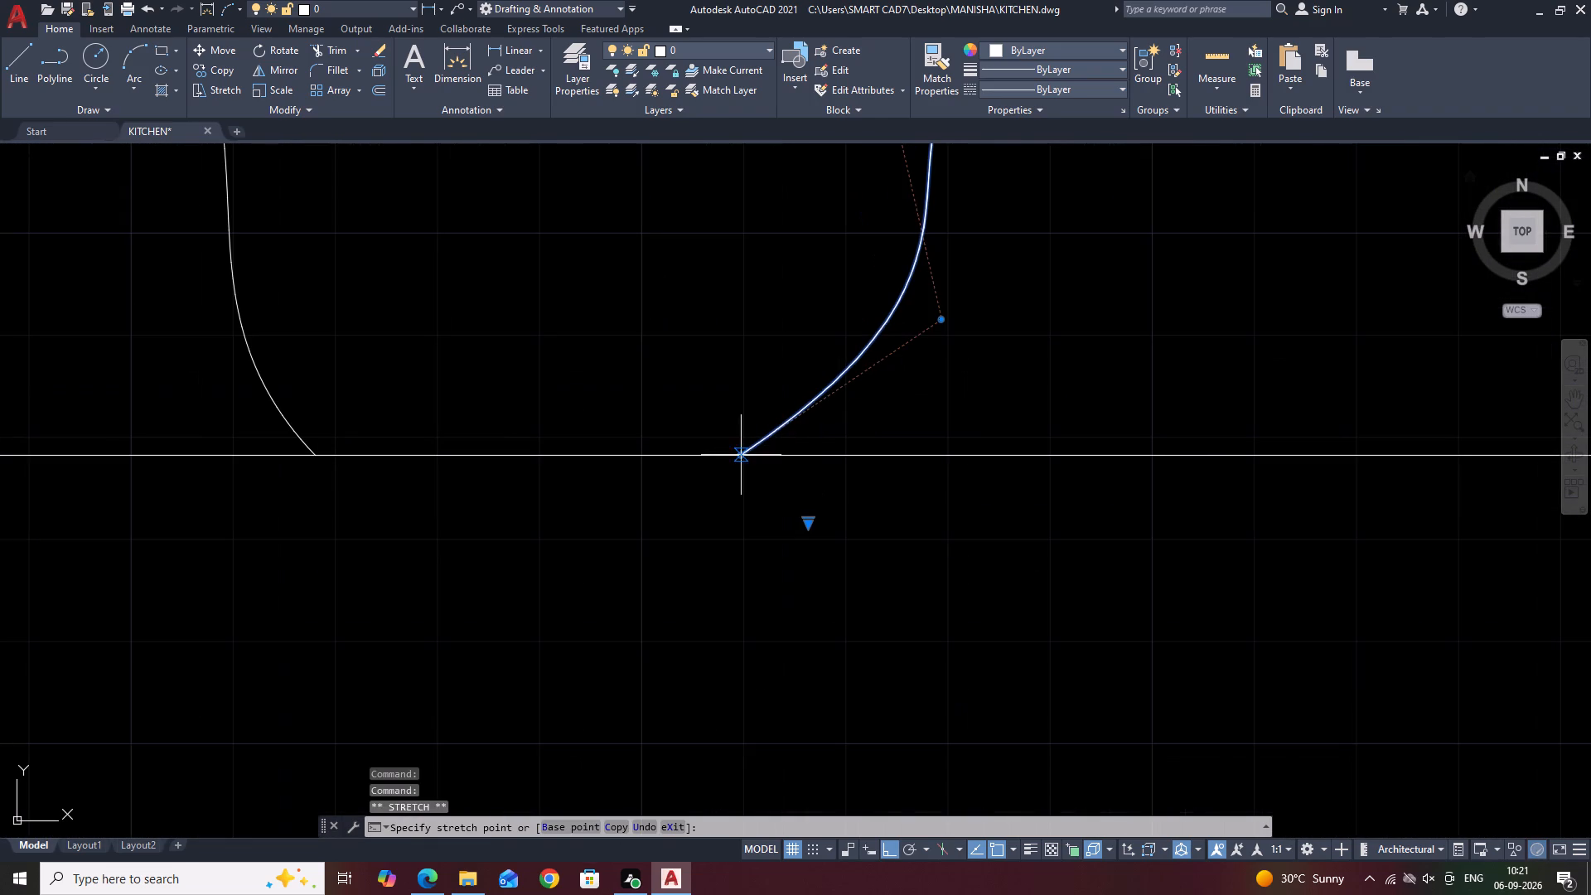
click(802, 451)
scroll(890, 433, down, 3)
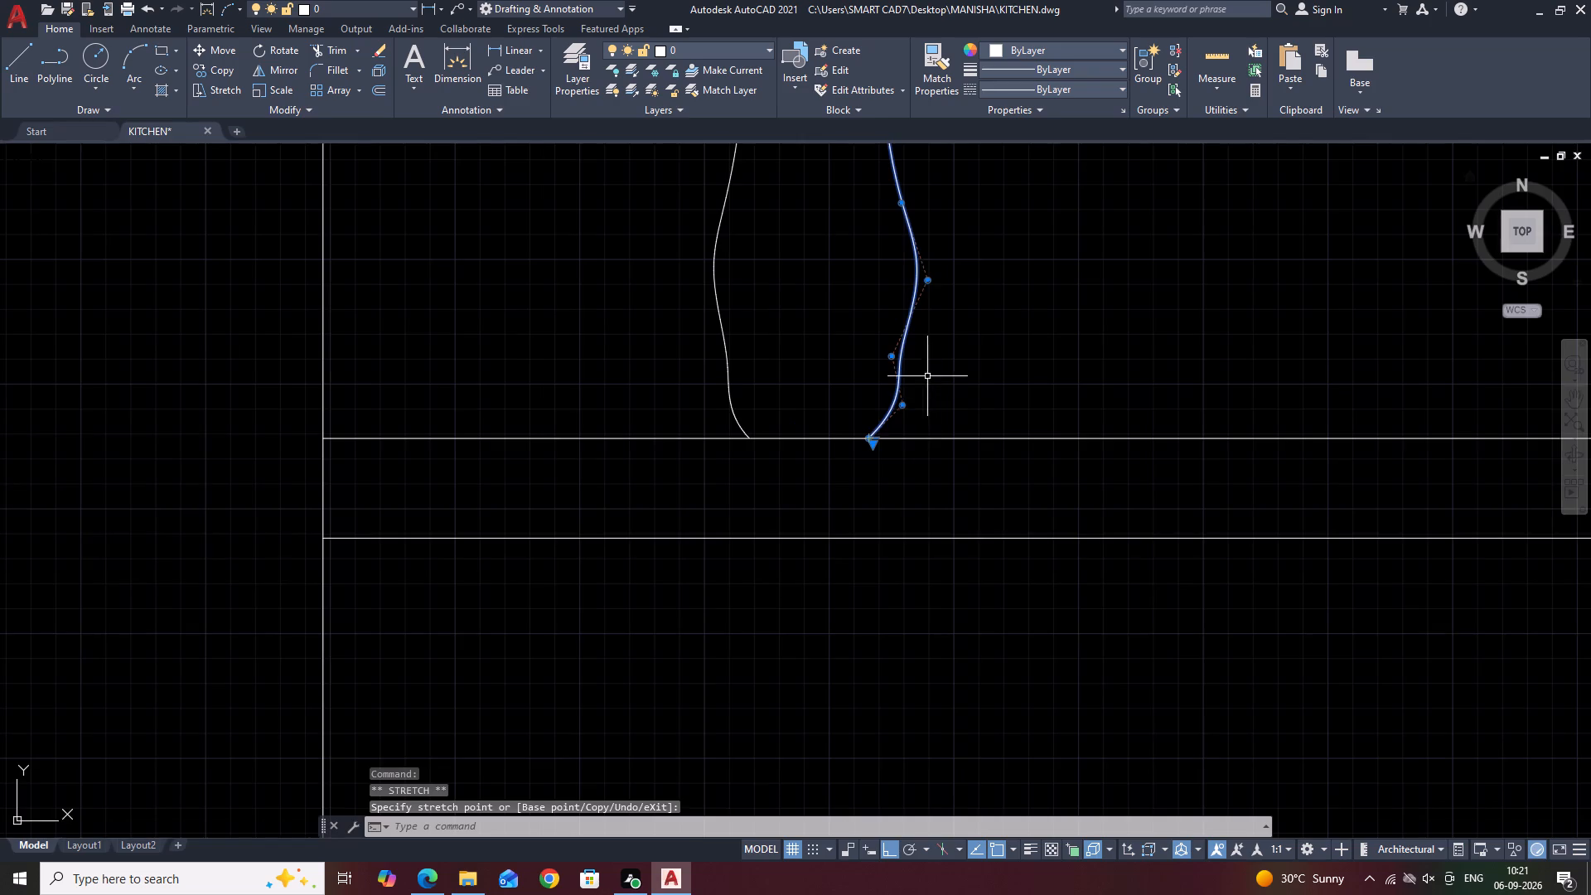
scroll(926, 375, down, 3)
middle_drag(954, 321, 929, 385)
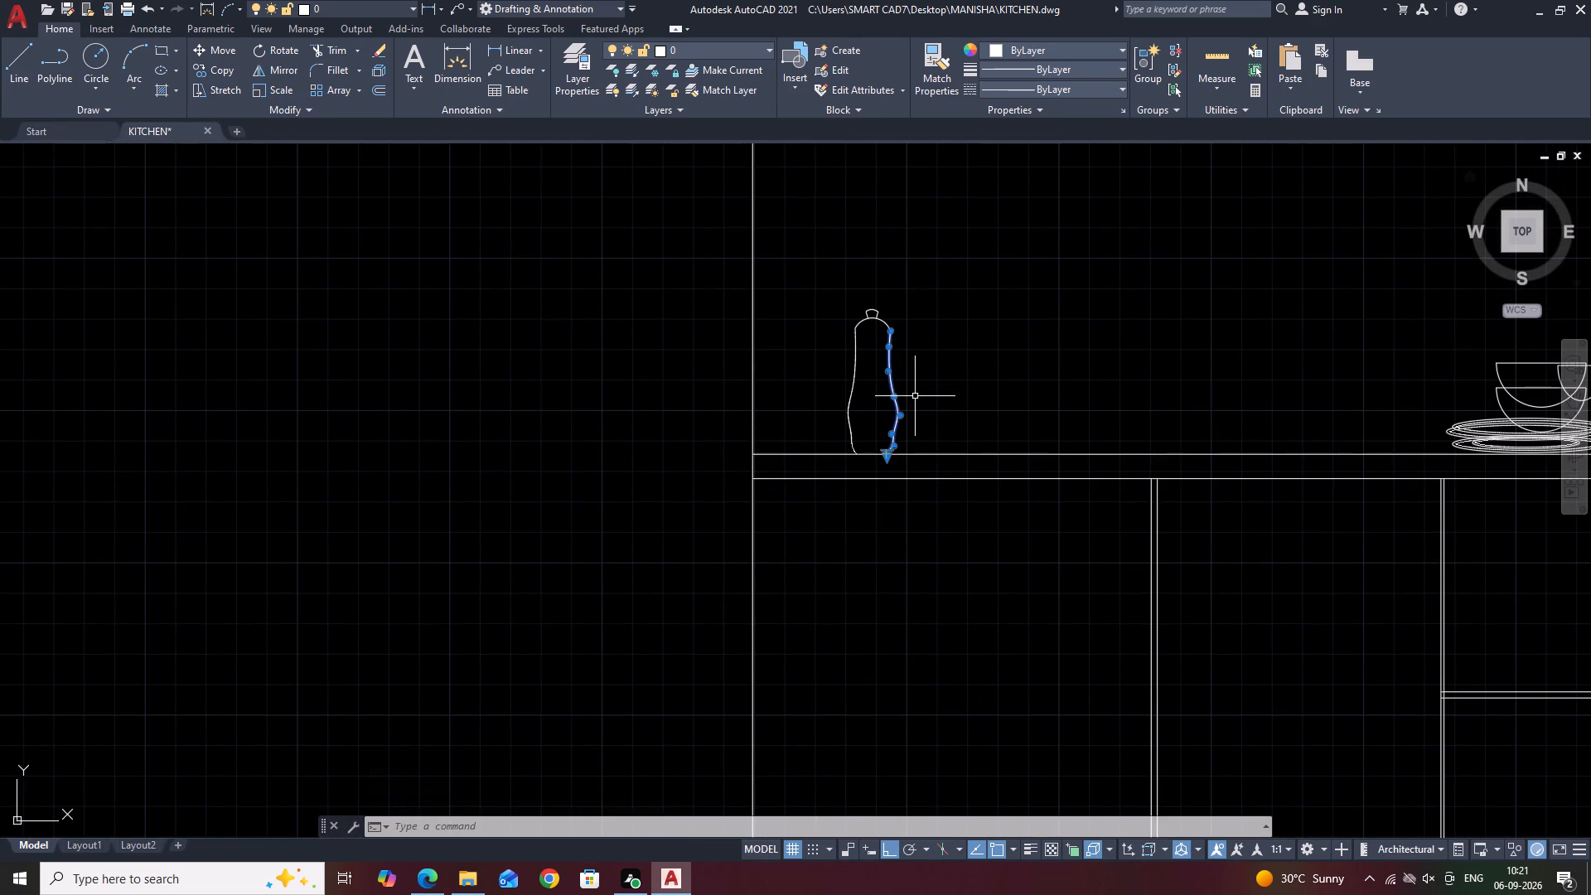
key(Escape)
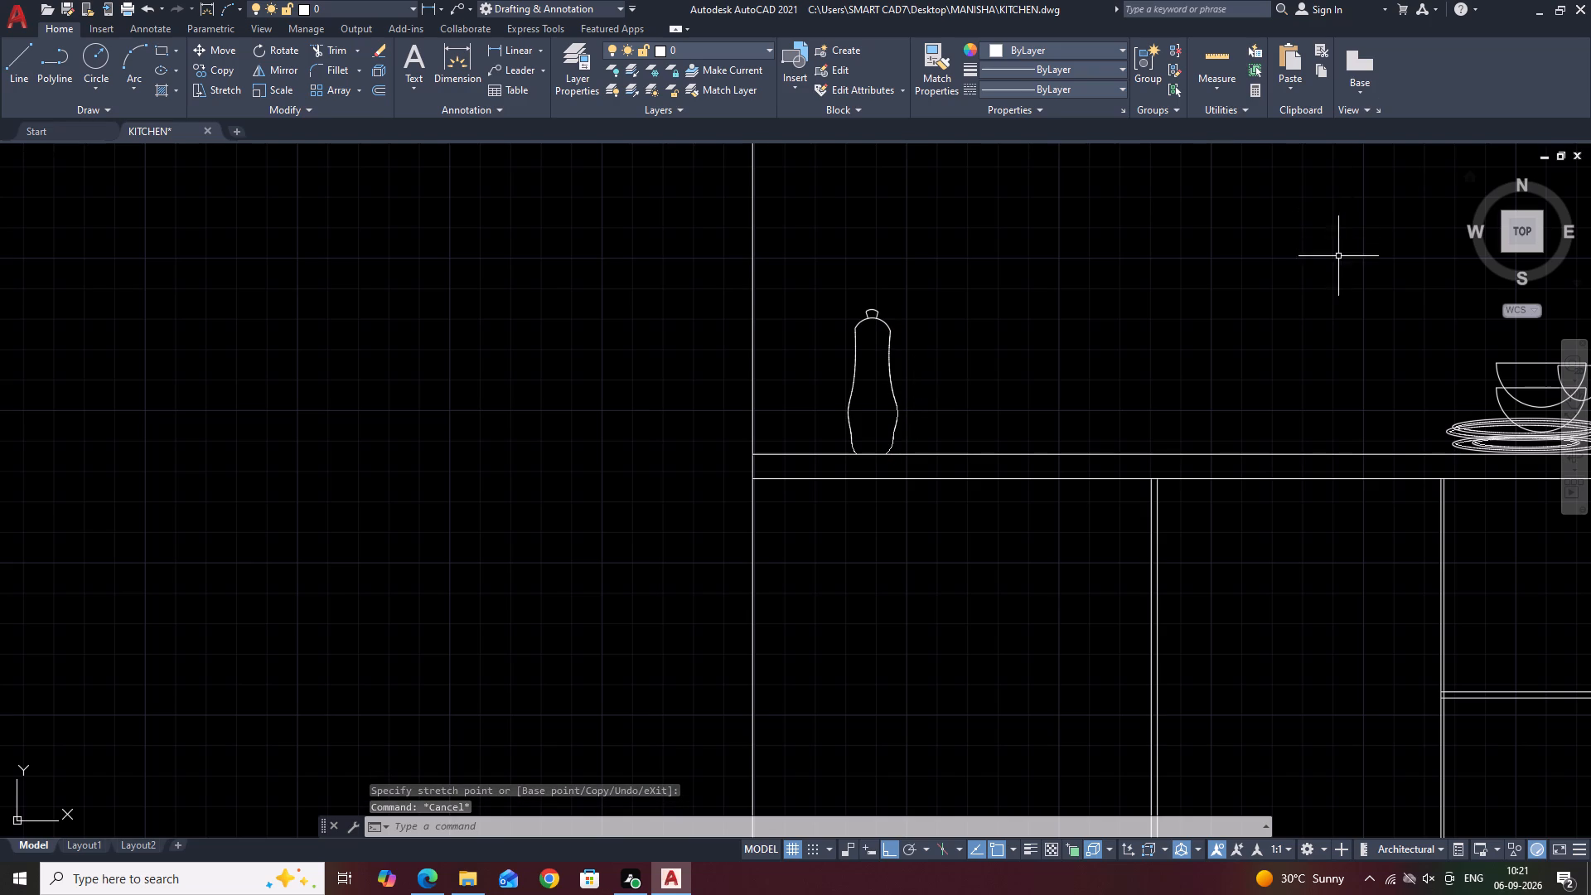
Pull the control points at the bottle's lower bulge slightly inward on both the right and left side curves.
scroll(1314, 322, down, 1)
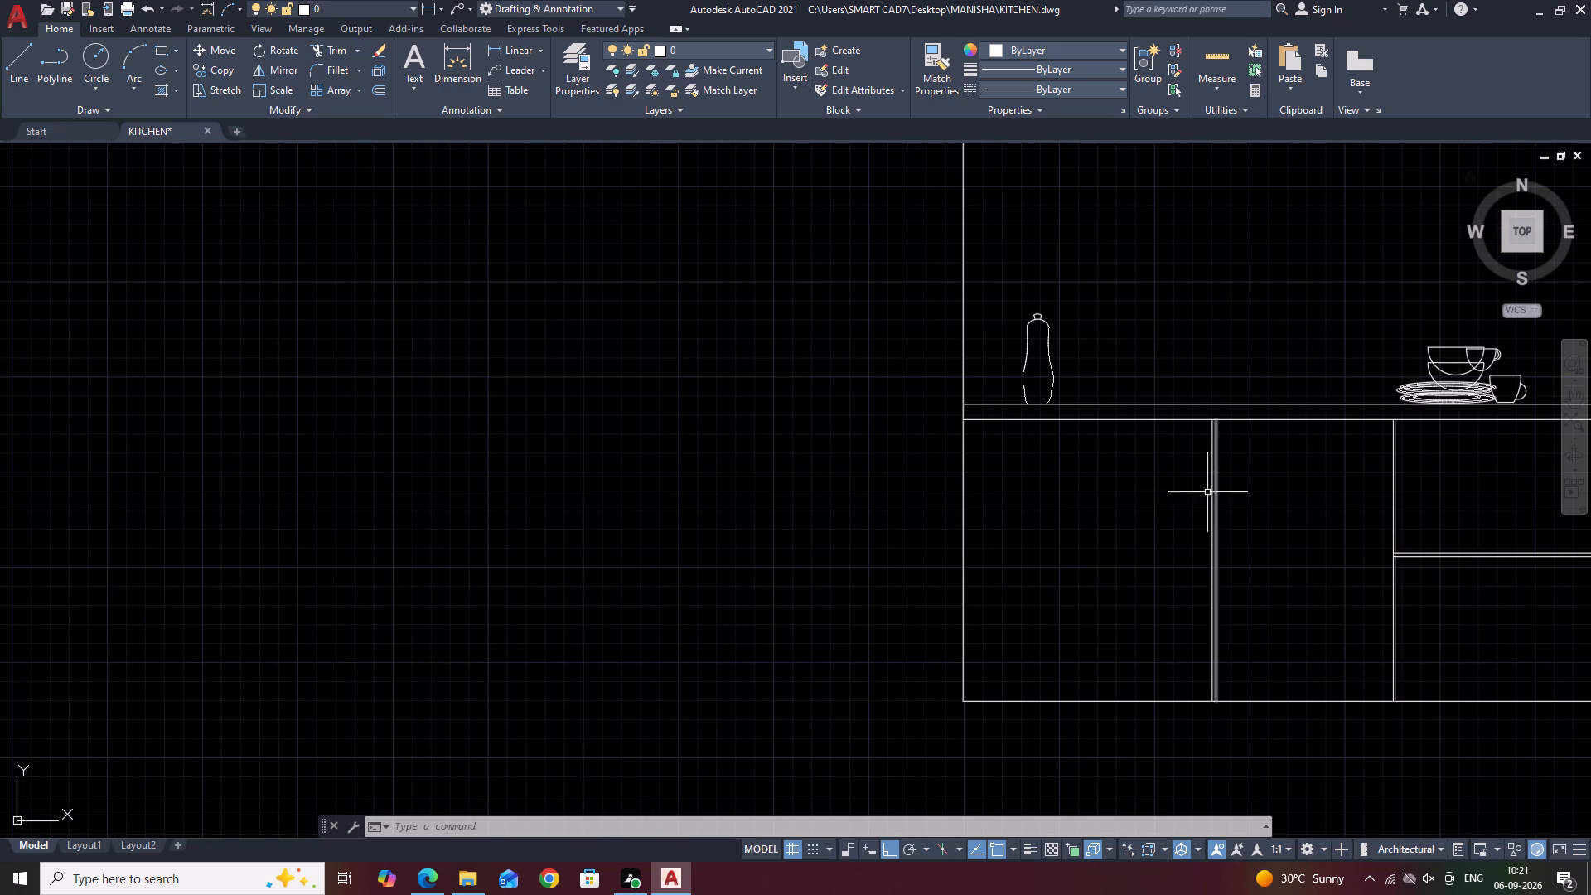
middle_drag(1000, 491, 762, 491)
middle_drag(1085, 338, 768, 356)
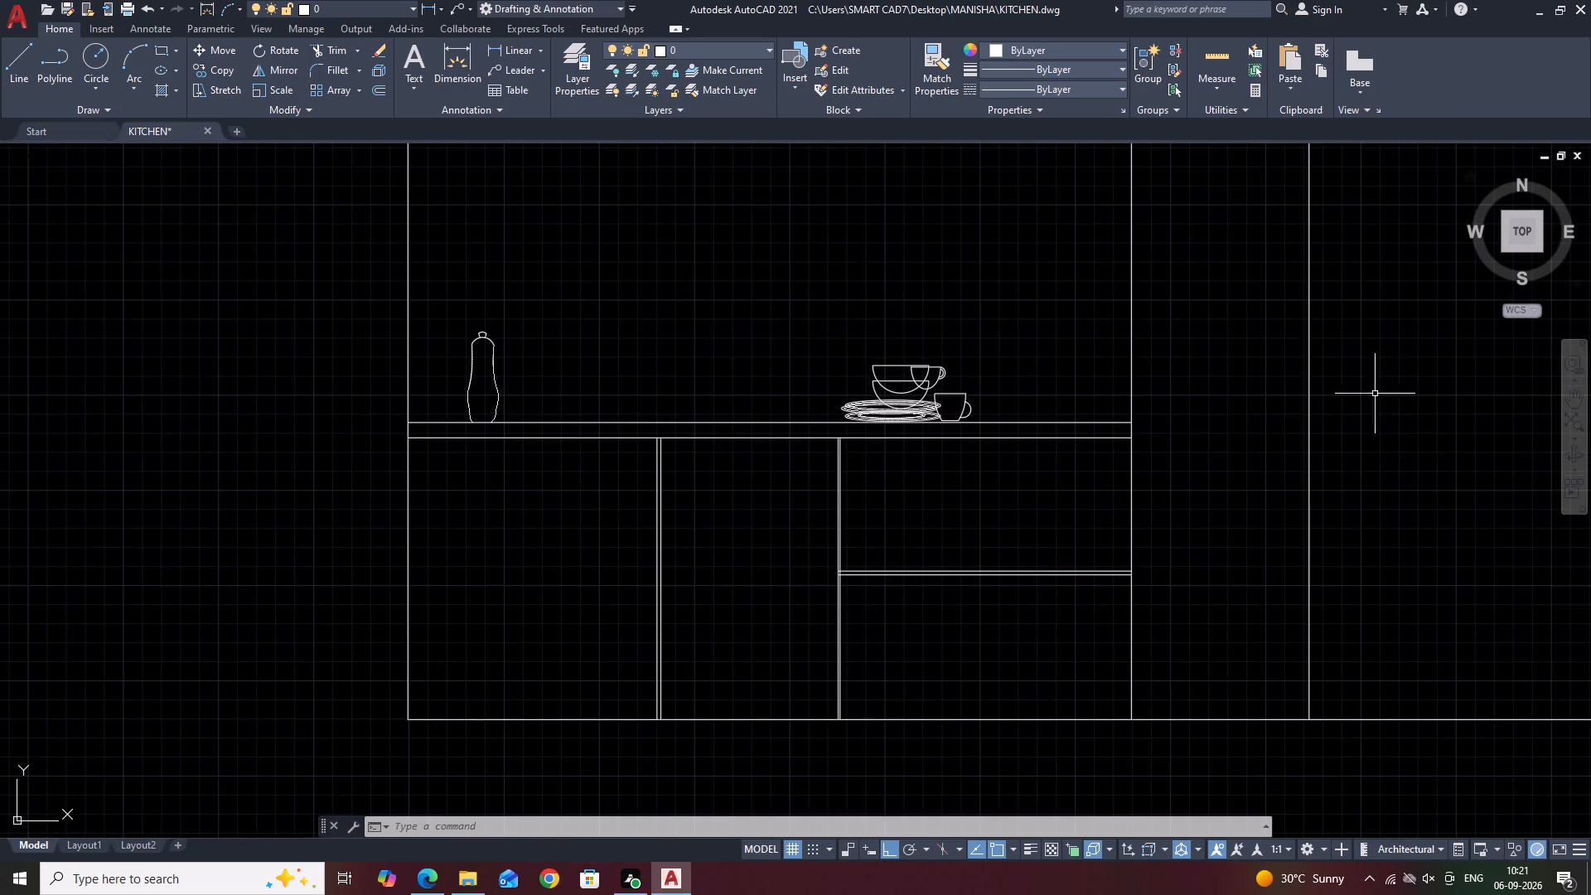
middle_drag(976, 273, 994, 330)
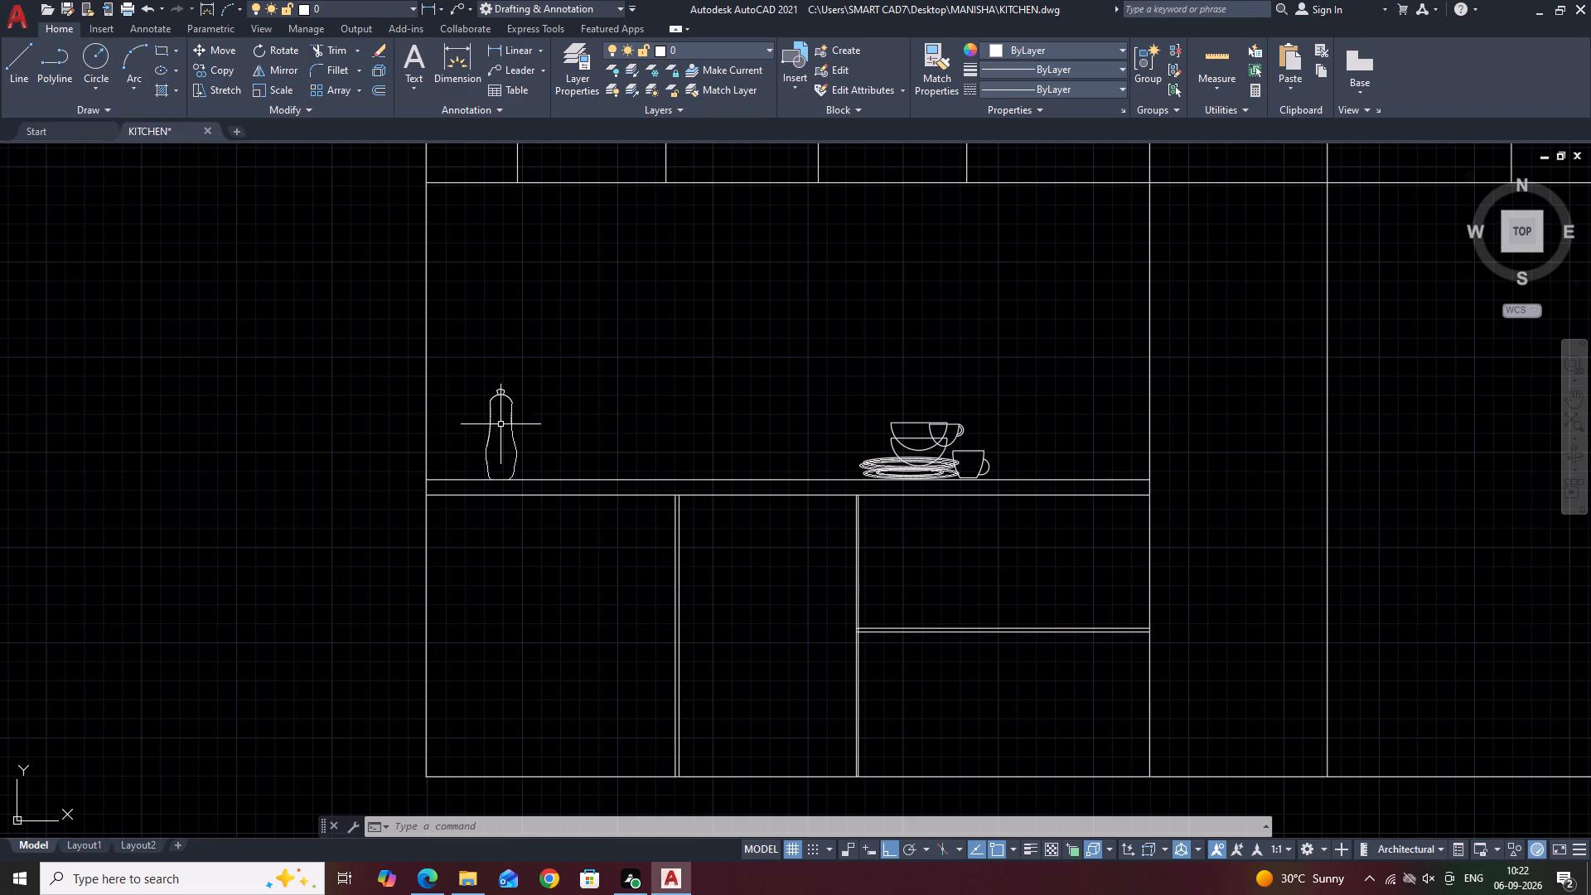
scroll(430, 455, up, 2)
click(497, 215)
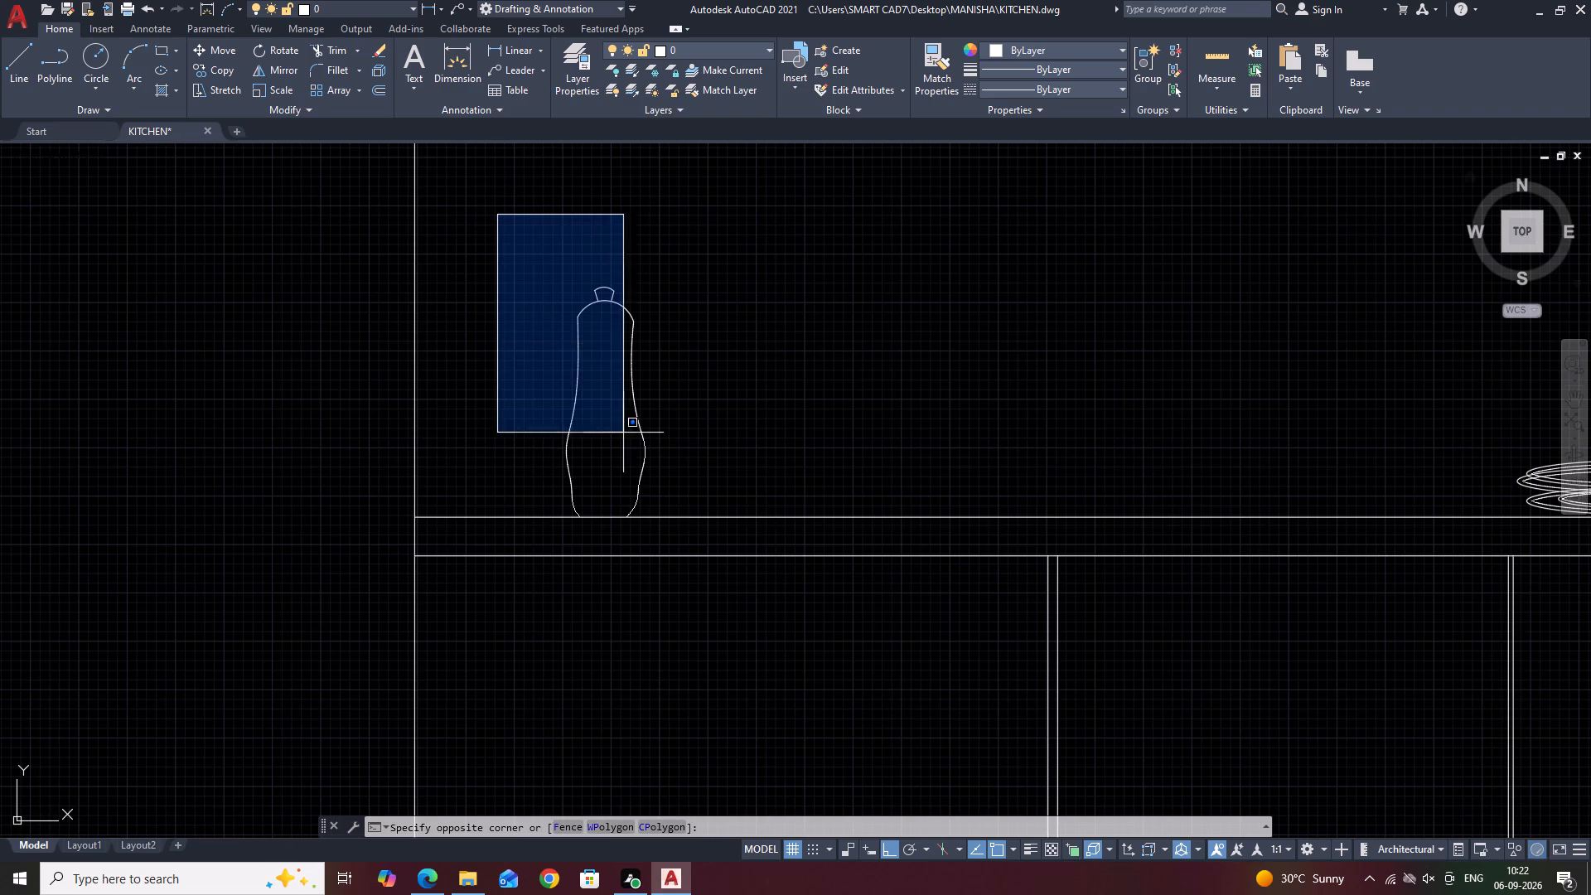
click(531, 399)
scroll(626, 457, up, 2)
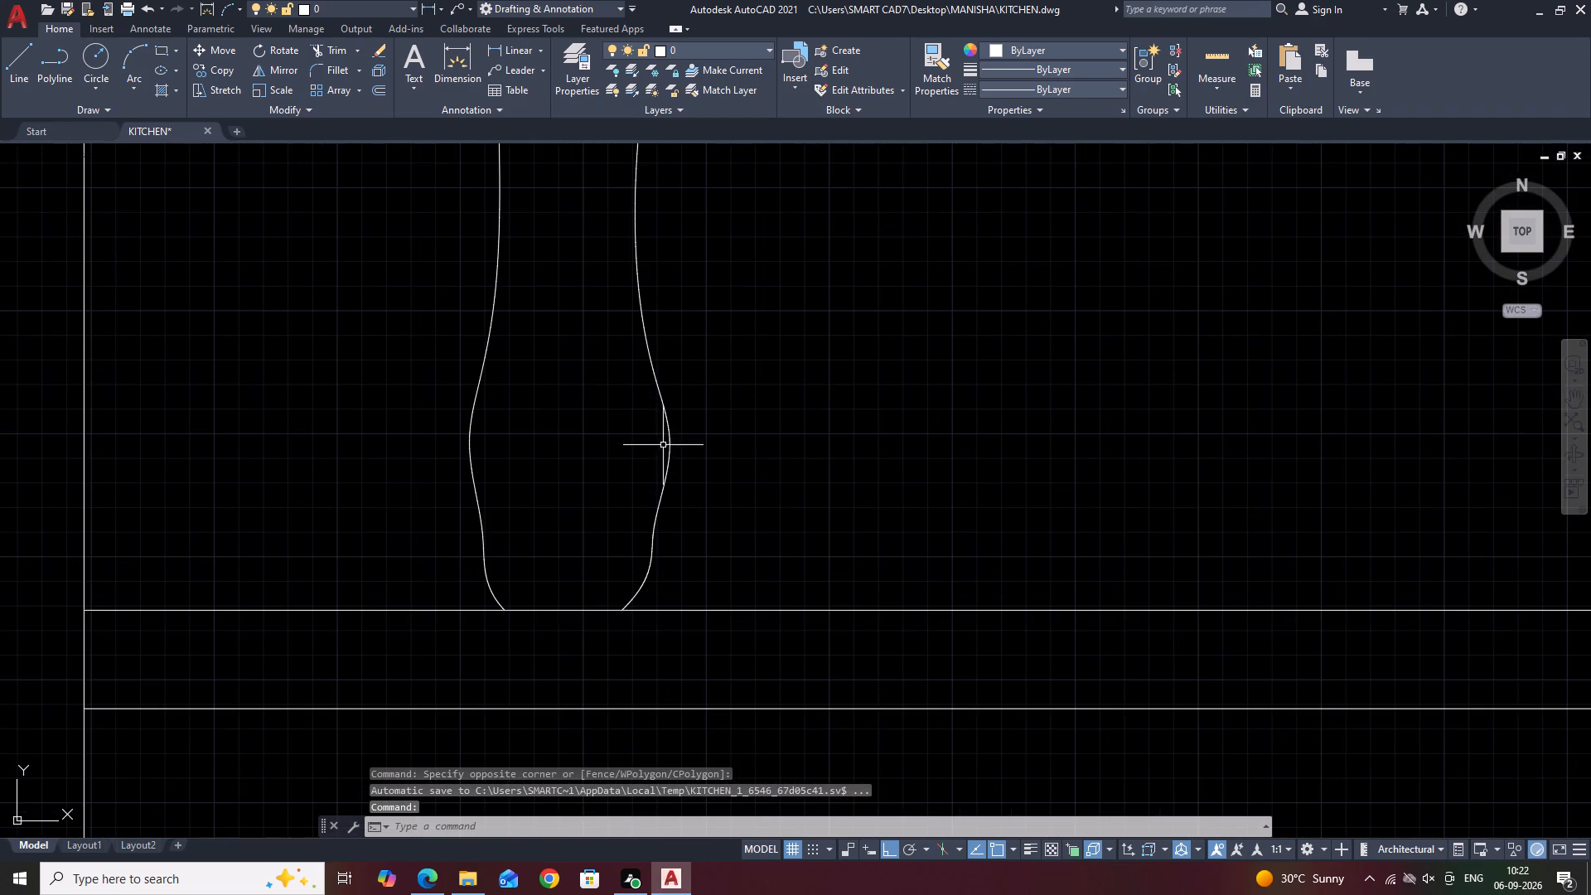
click(670, 437)
click(679, 454)
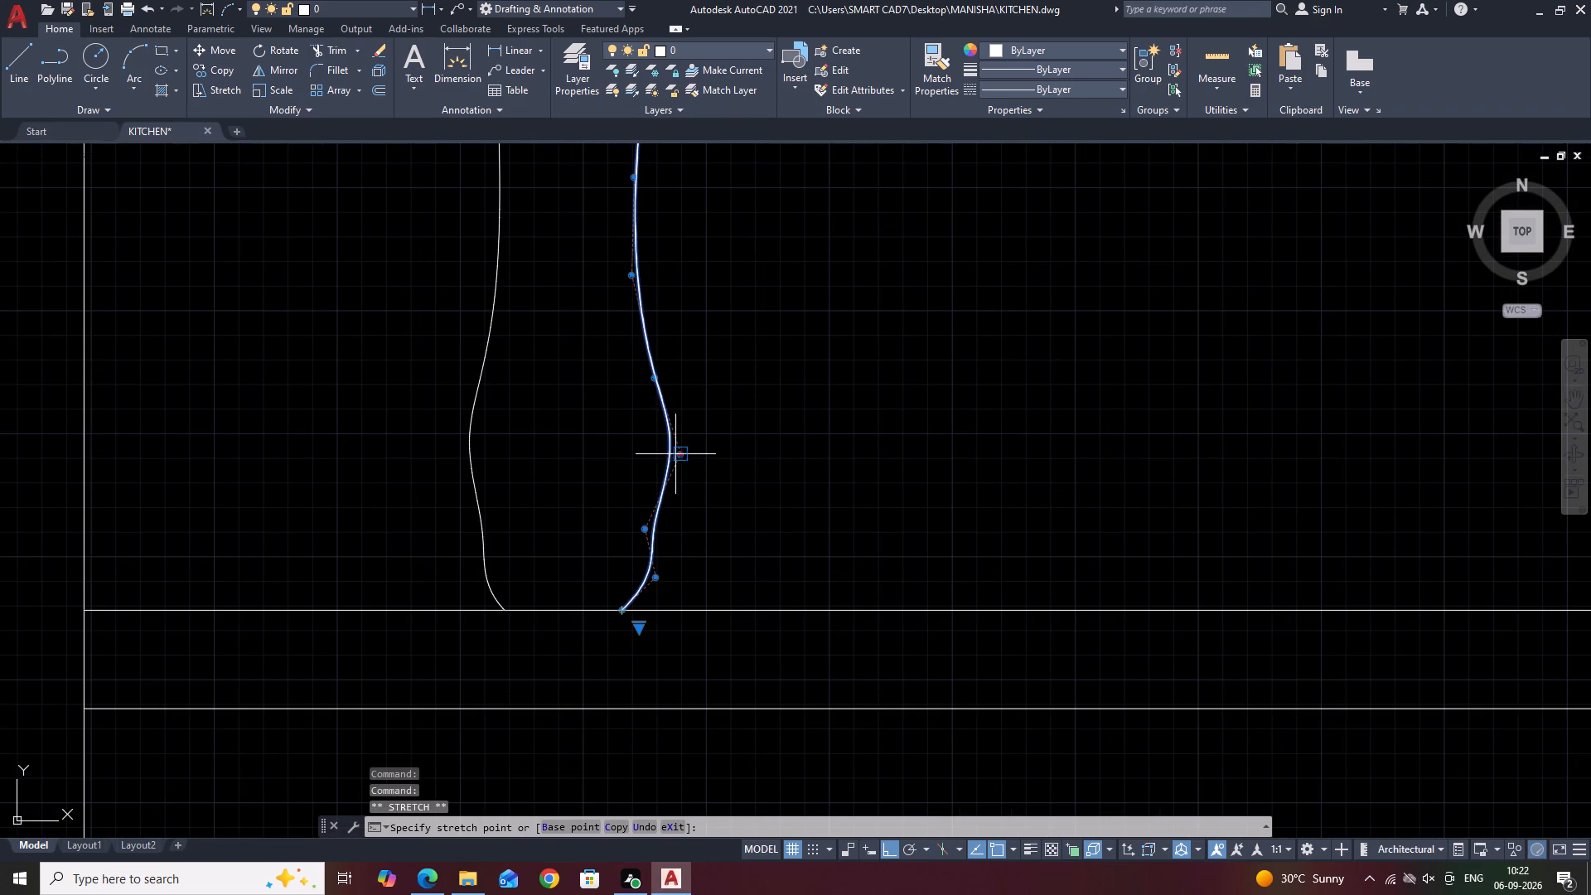
click(672, 452)
click(481, 428)
click(434, 389)
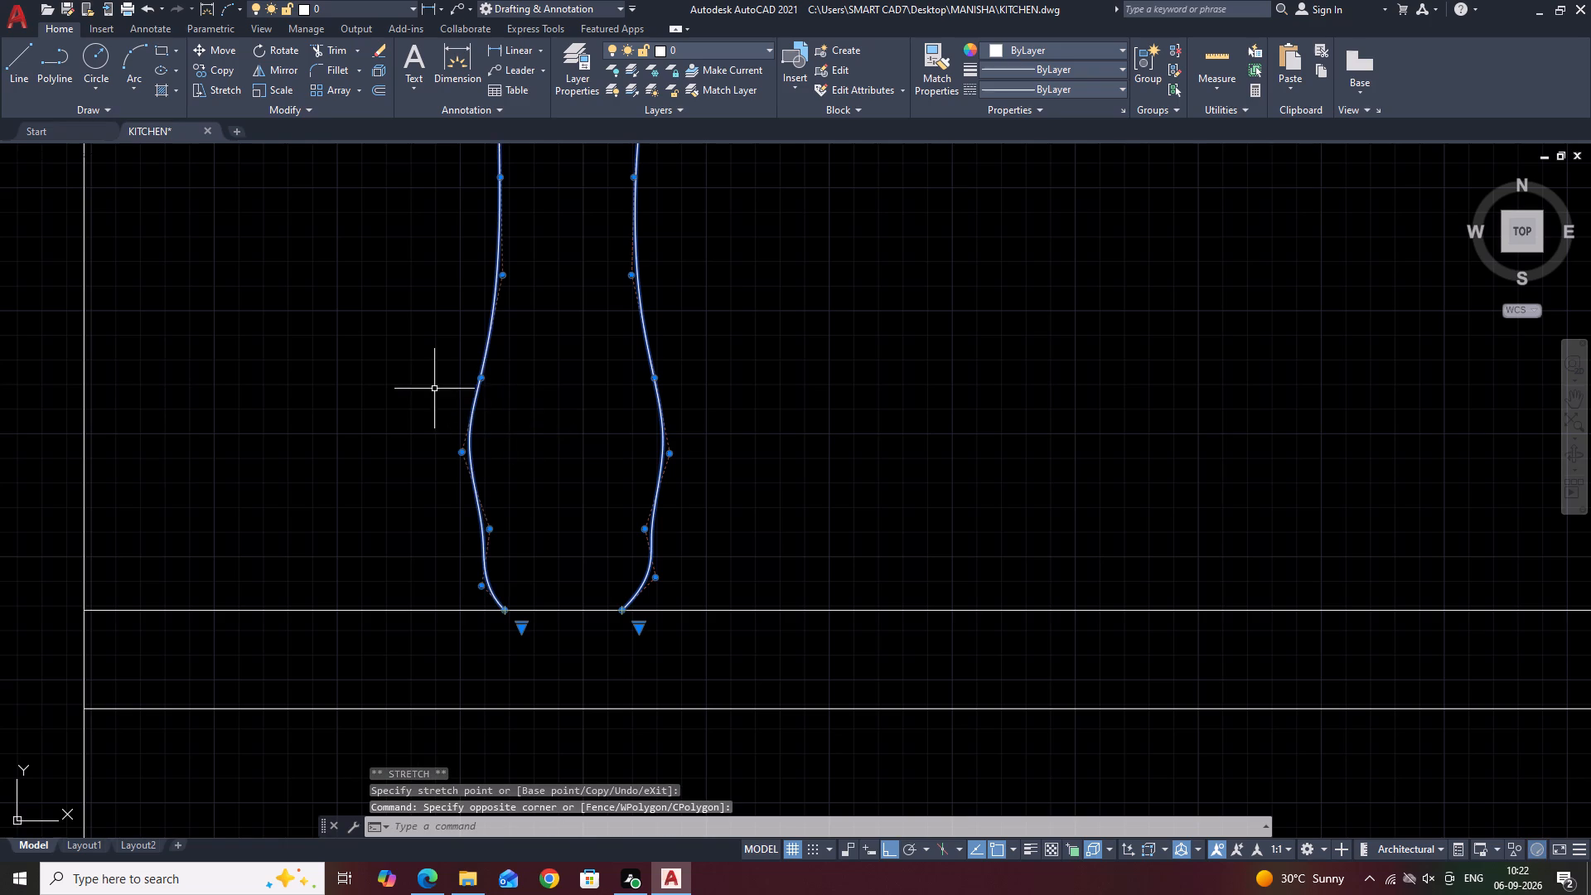
click(459, 451)
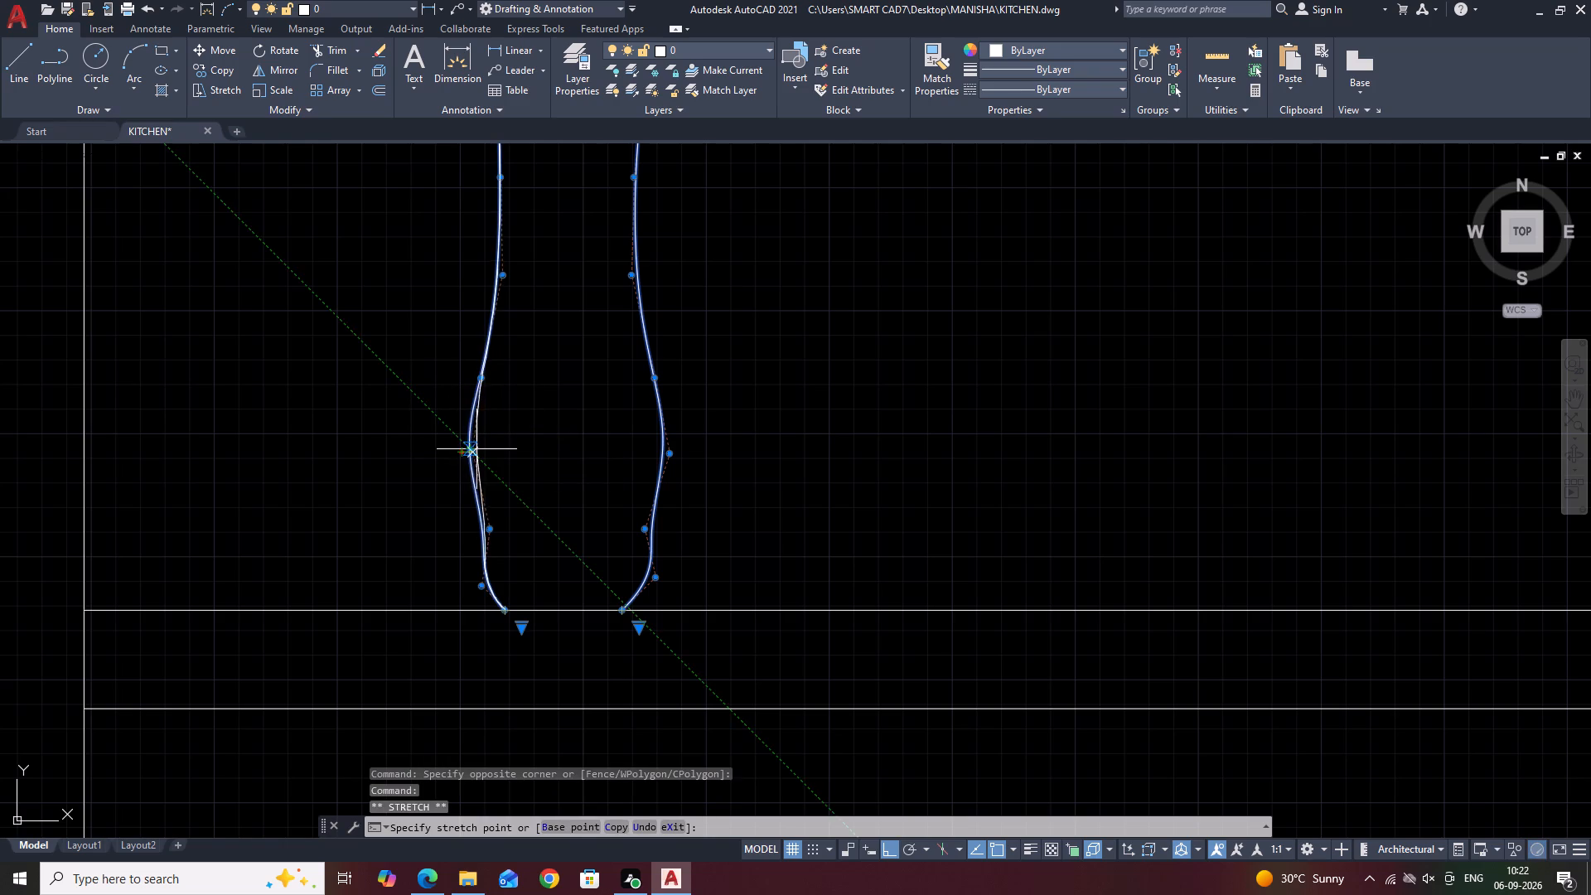
click(476, 449)
scroll(651, 401, down, 2)
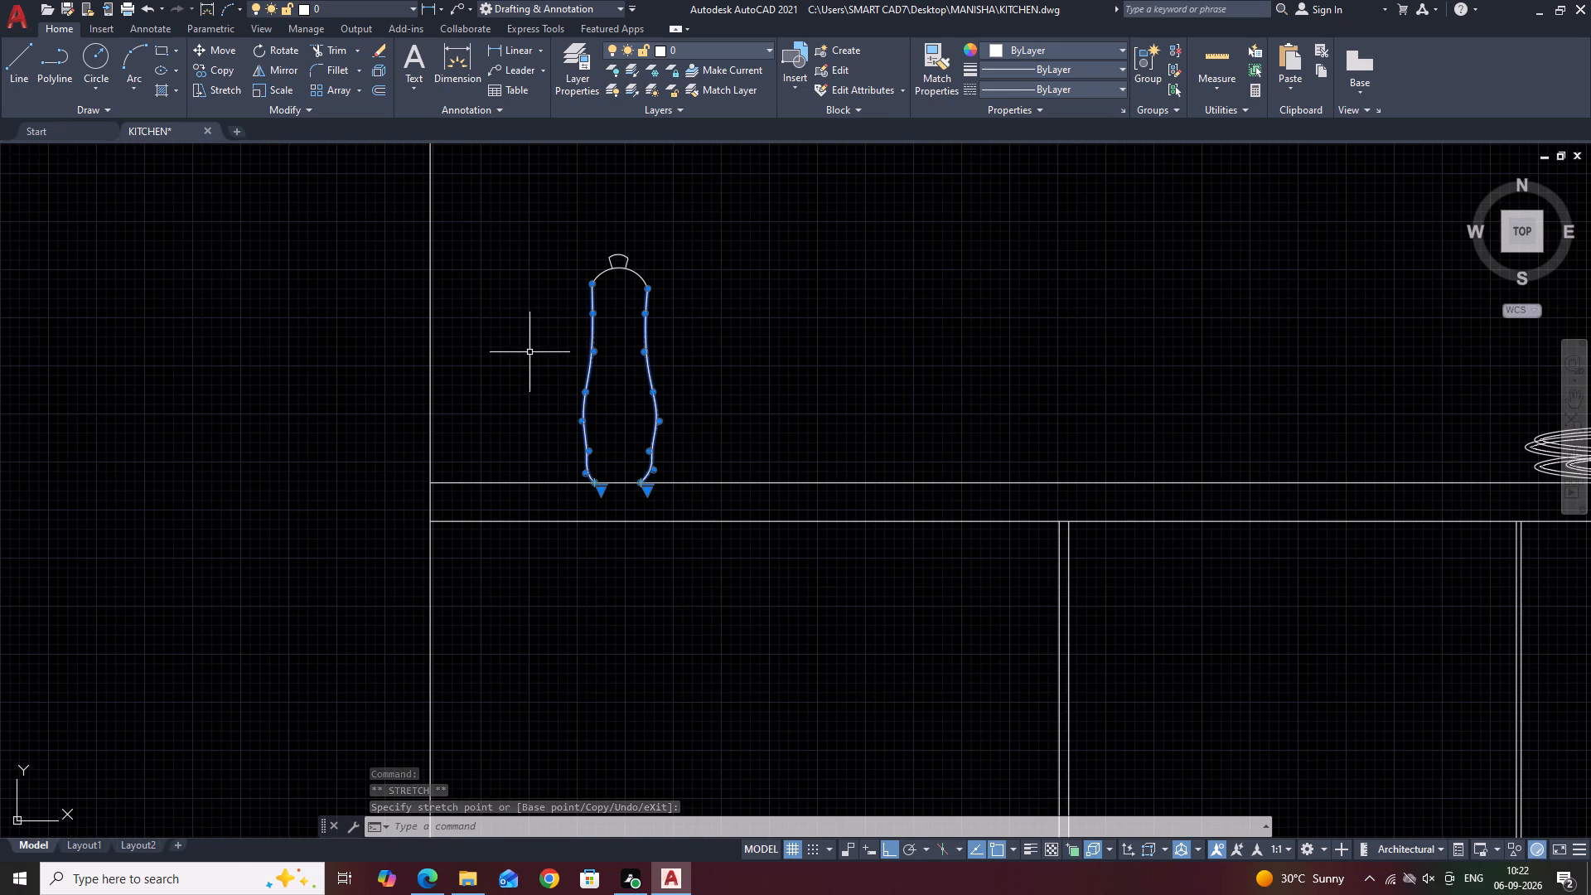
key(Escape)
Select the whole bottle, including its stopper, shoulder arc and both side curves.
click(553, 219)
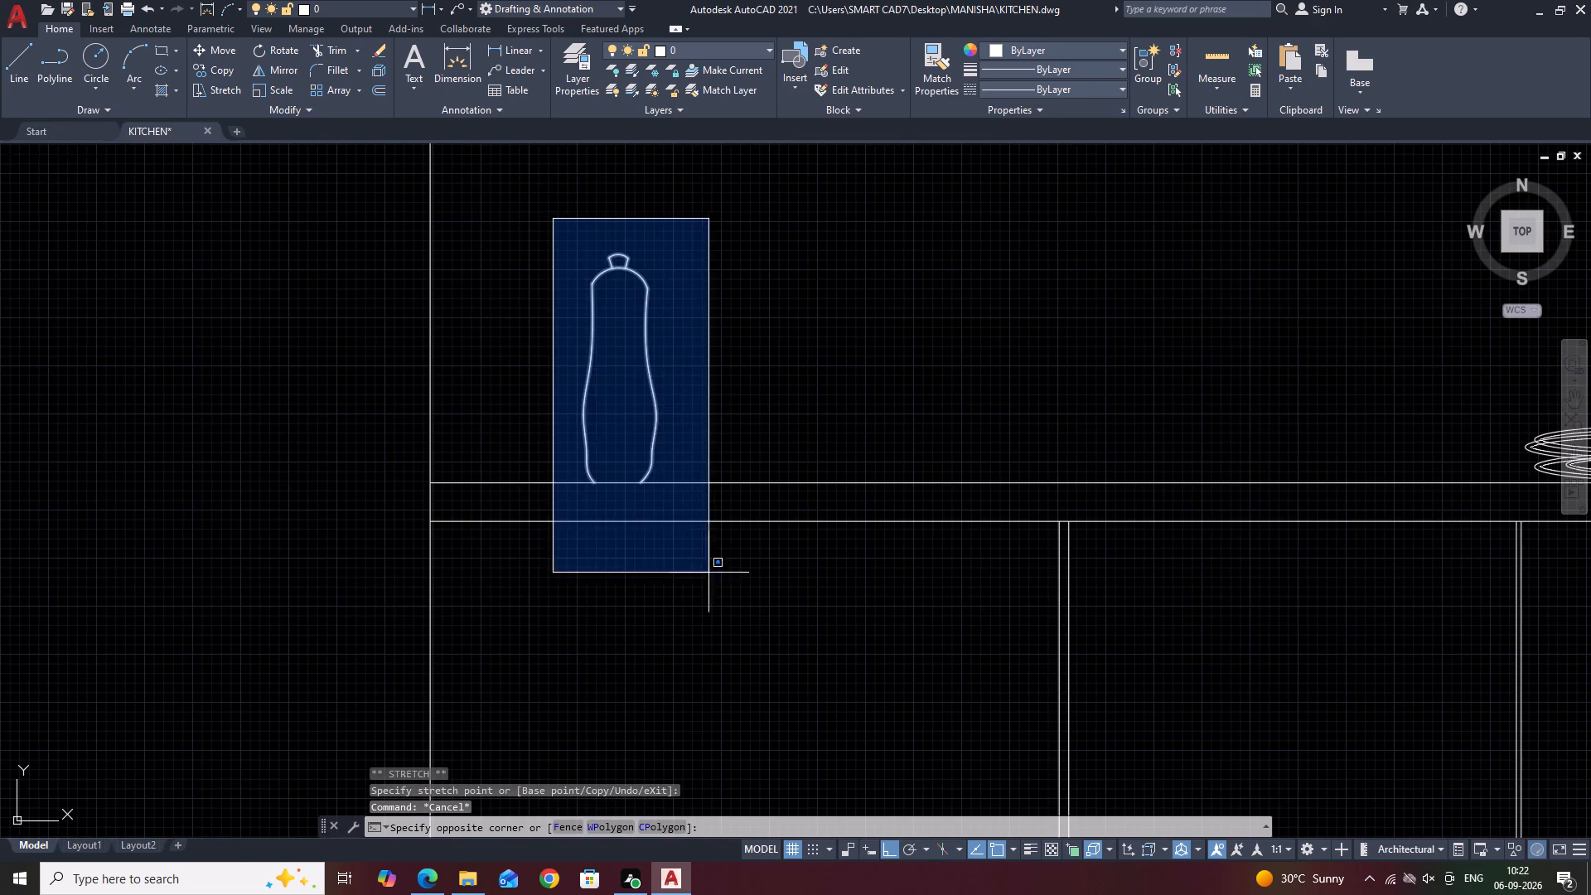
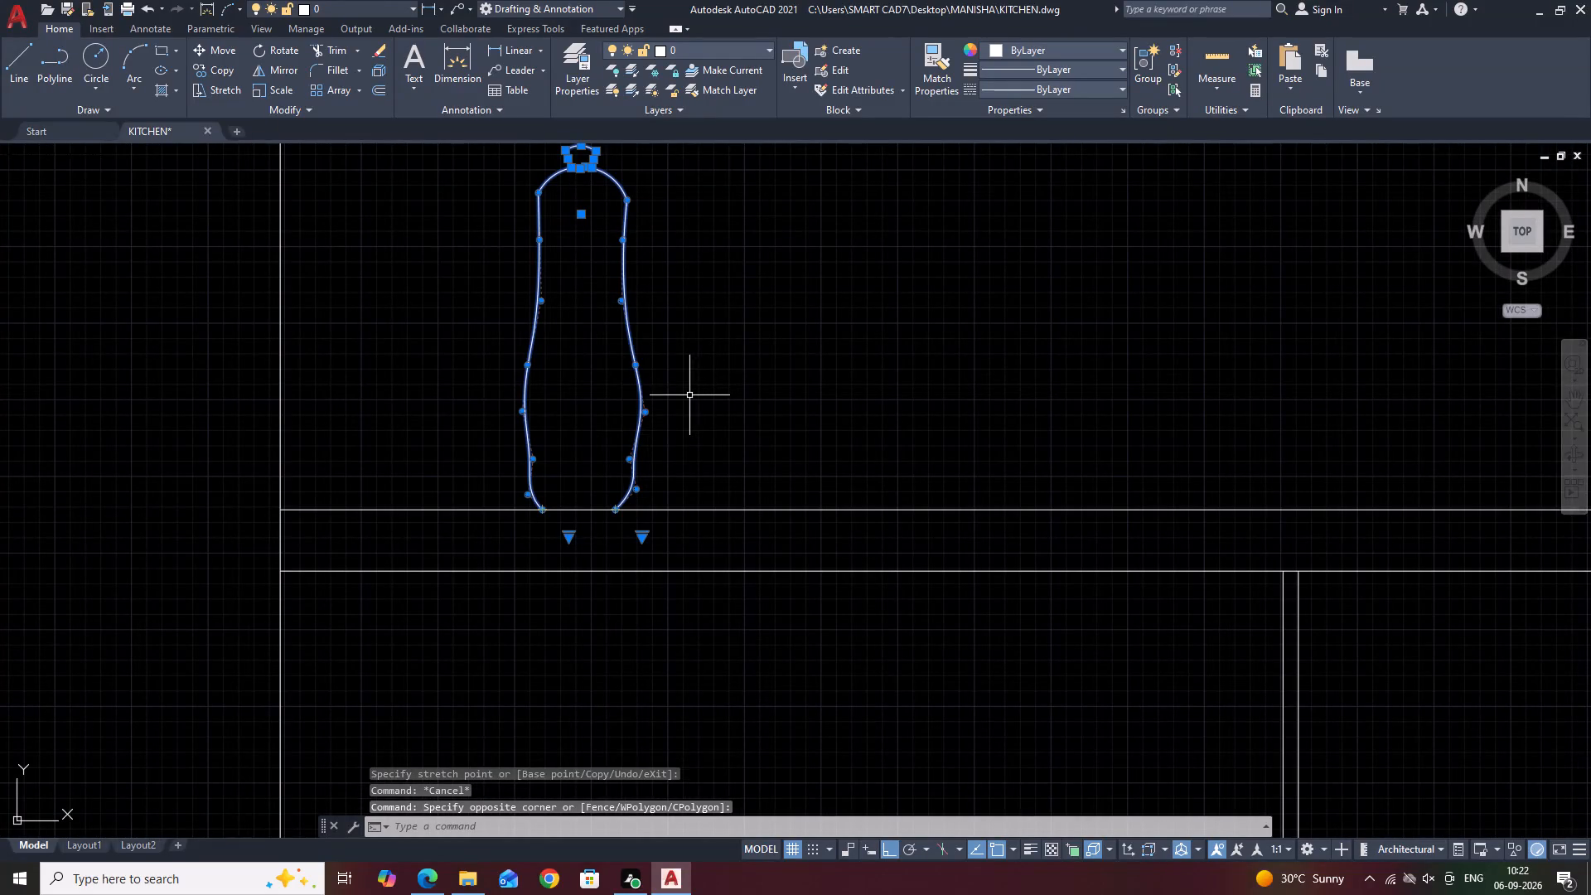
Define a block named BO from the selected bottle outline and cap.
scroll(718, 414, down, 2)
middle_drag(762, 372, 761, 410)
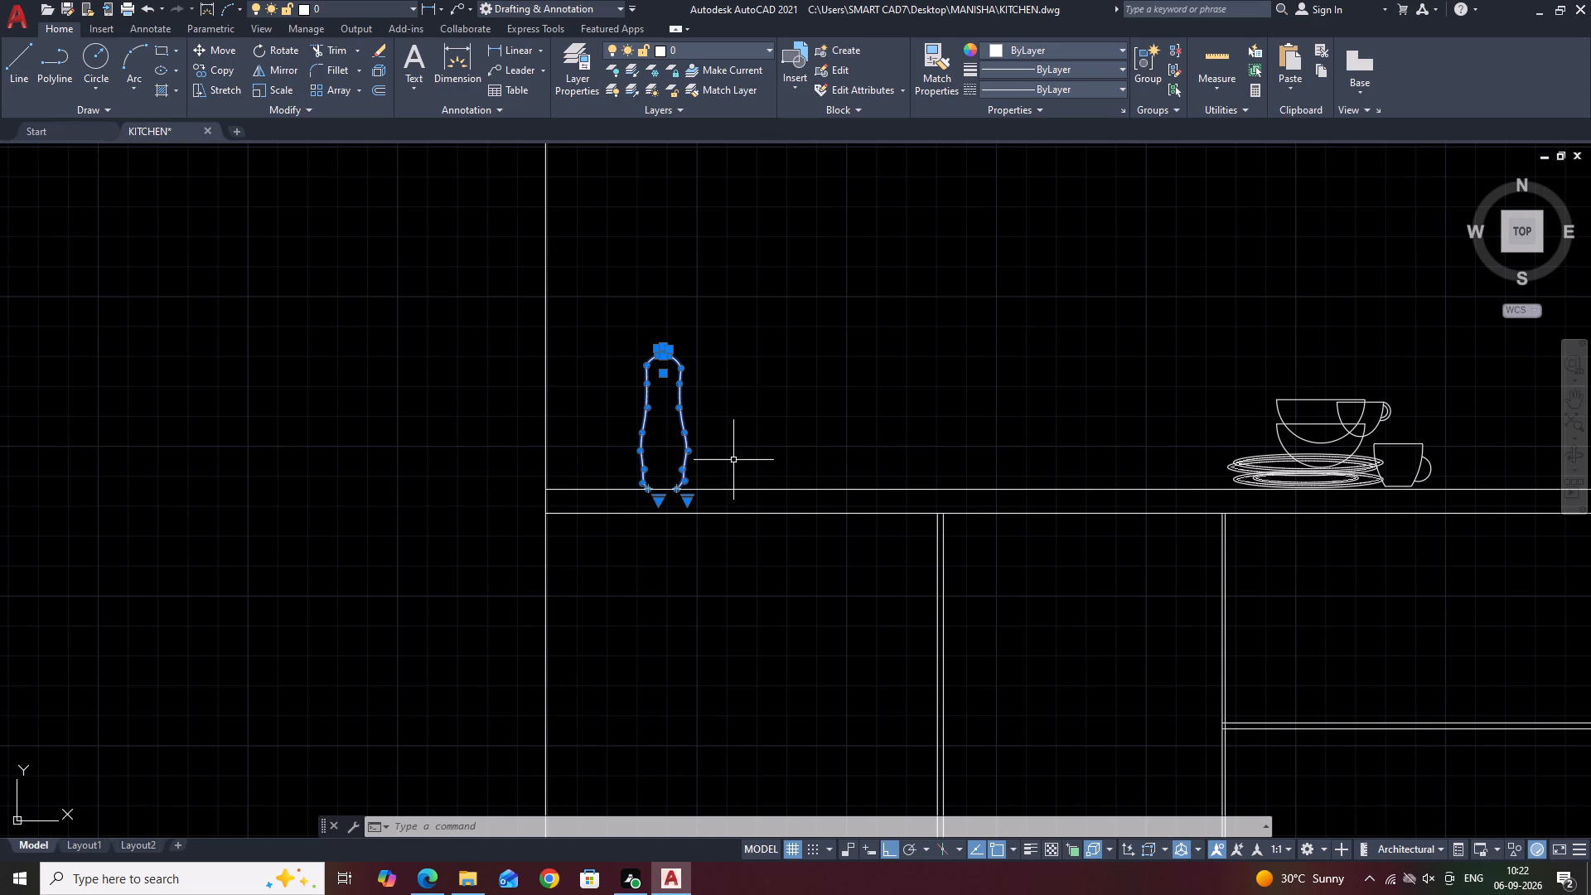
key(b)
key(space)
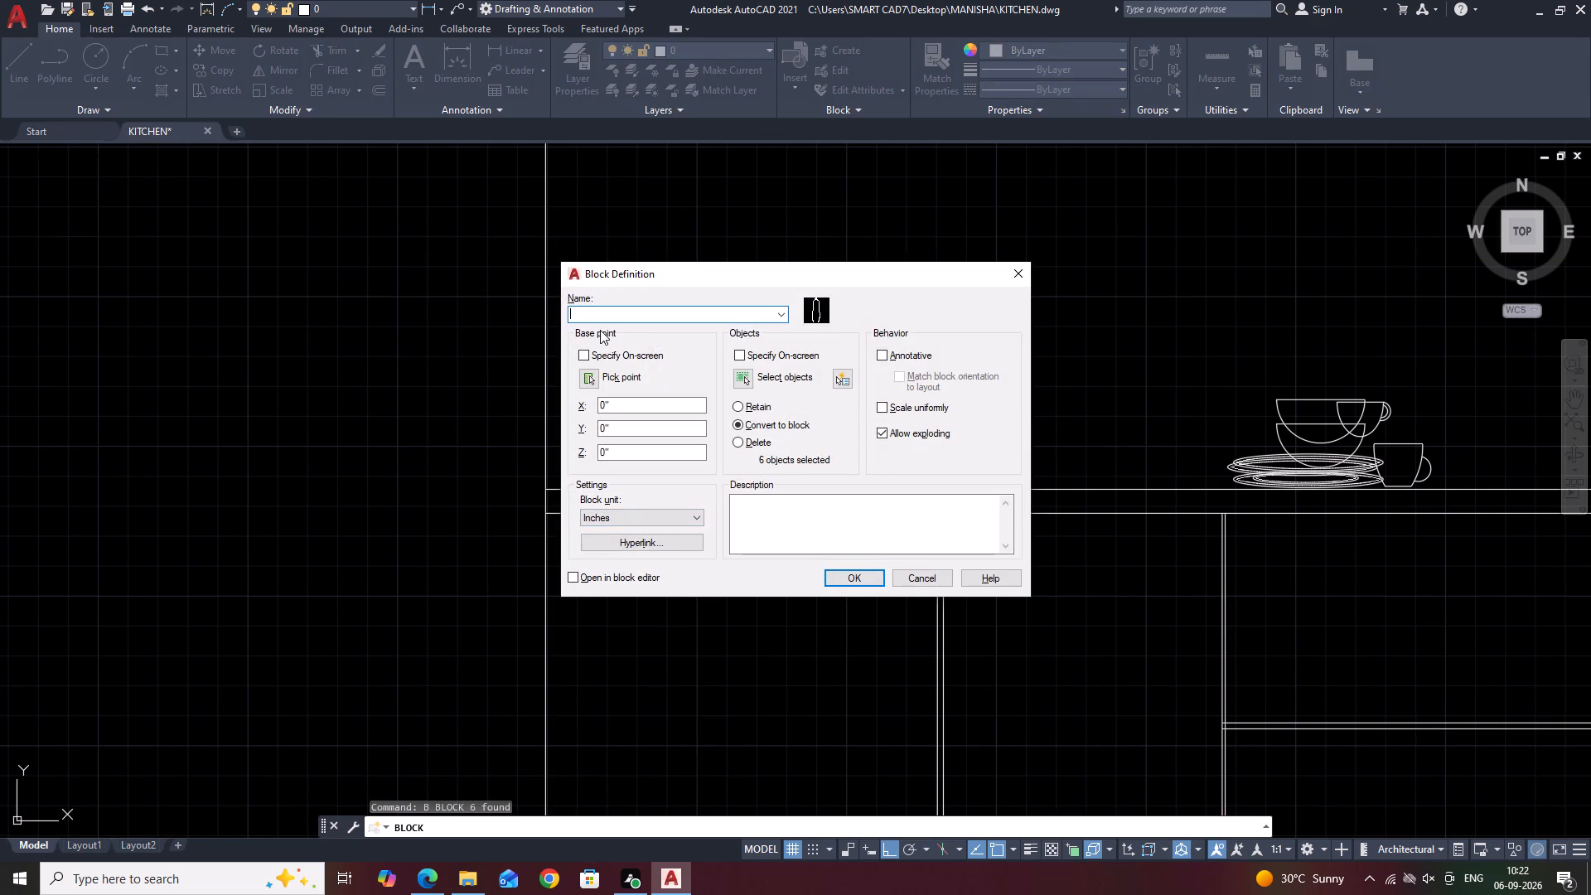
text(BO)
key(Return)
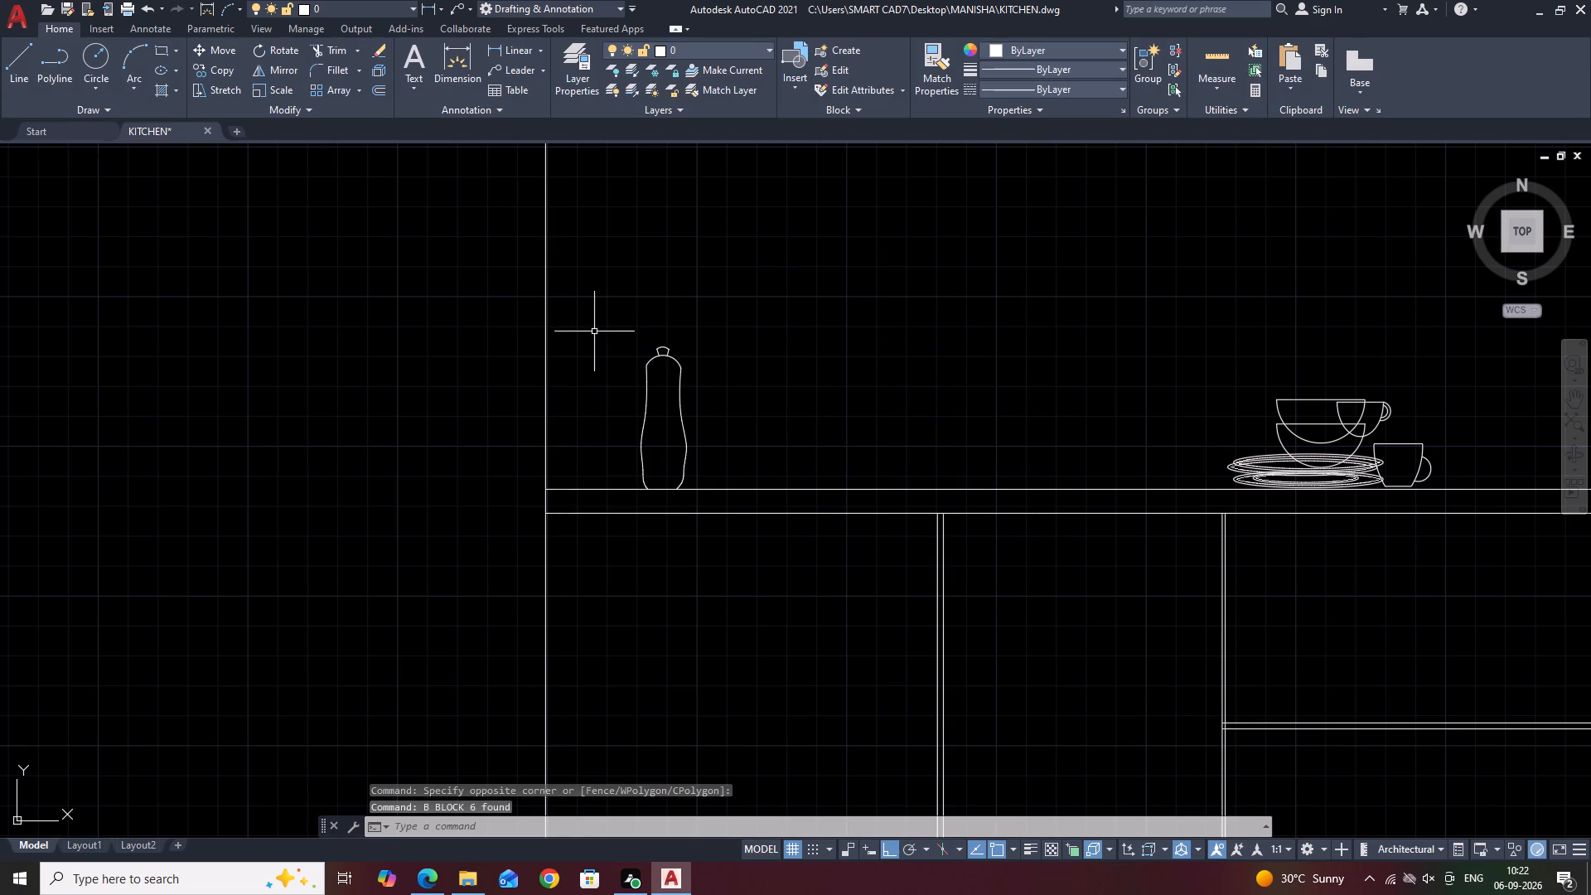
Copy the bottle block four times with ortho off, placing overlapping copies beside and above the original over the countertop.
click(683, 382)
click(660, 321)
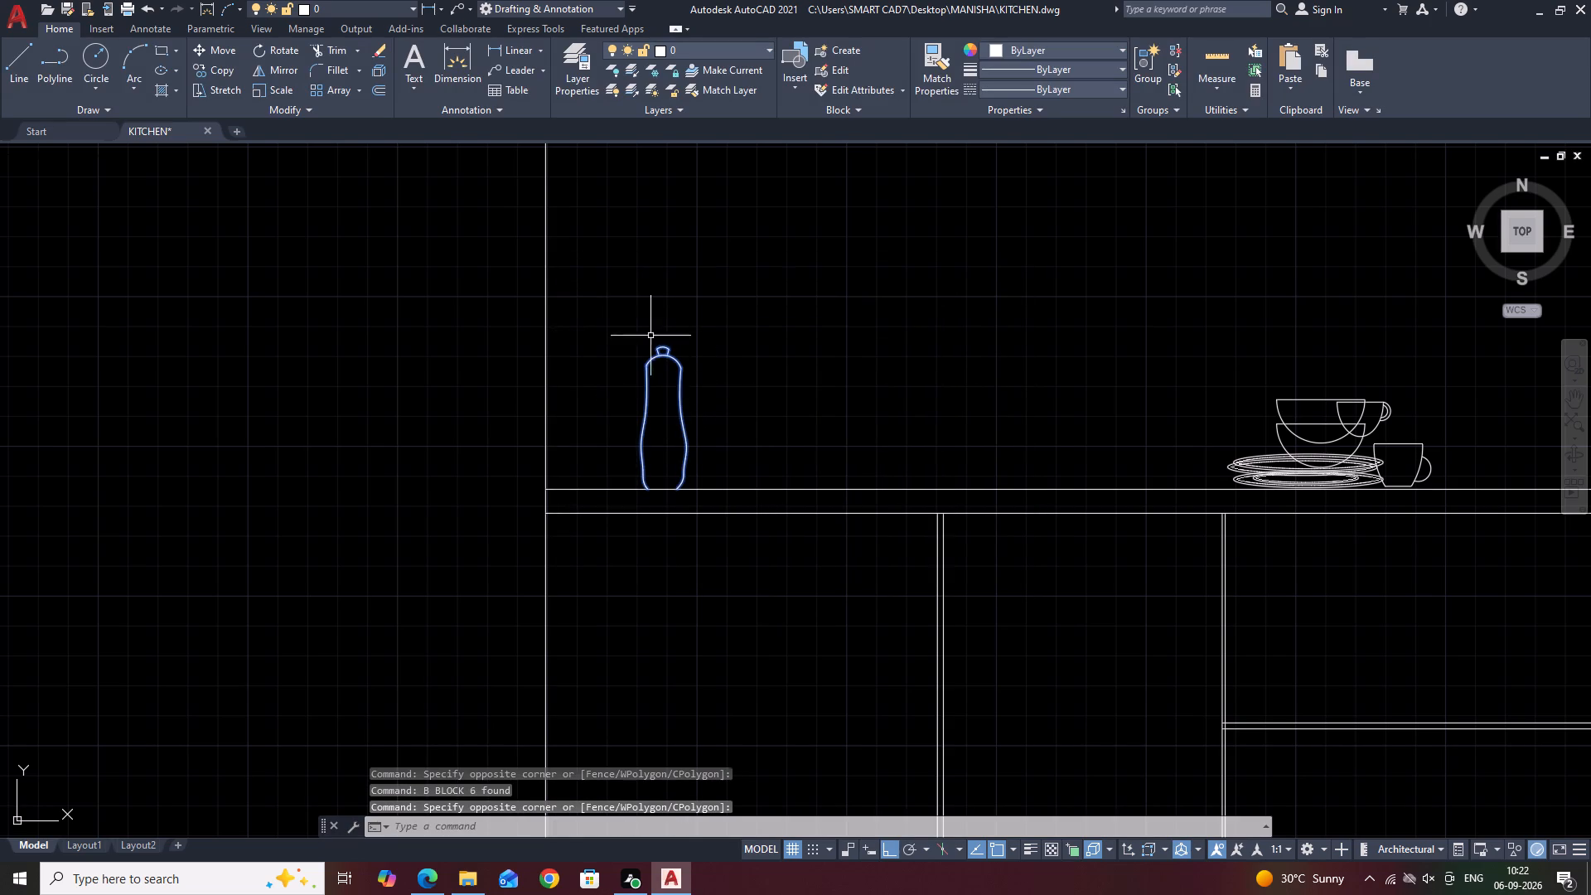
key(Escape)
drag(617, 294, 621, 308)
click(694, 506)
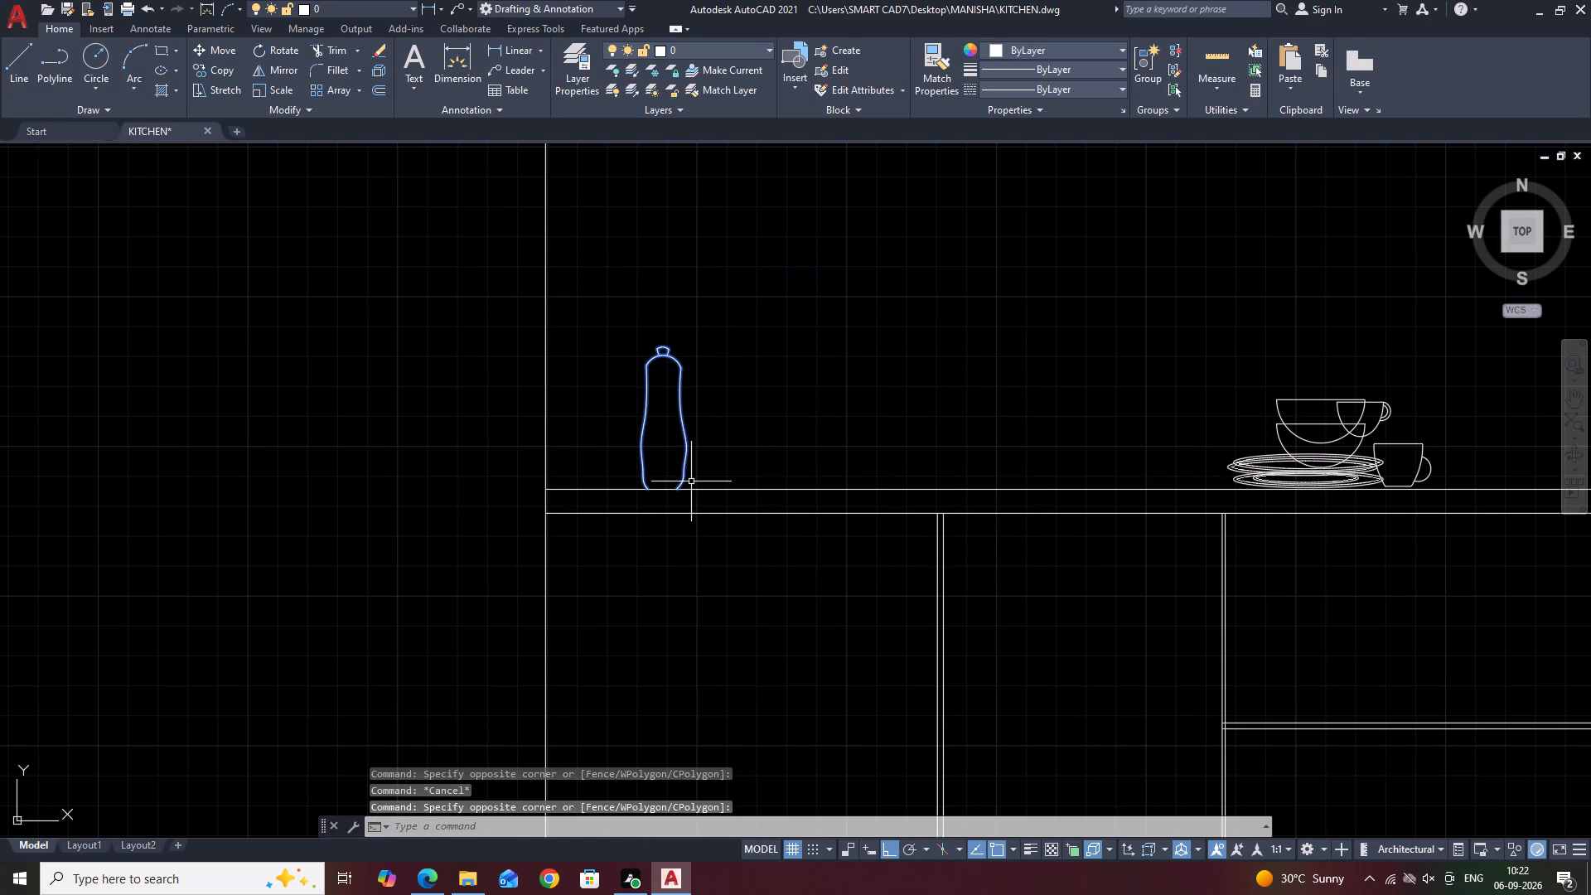
key(c)
text(O)
key(space)
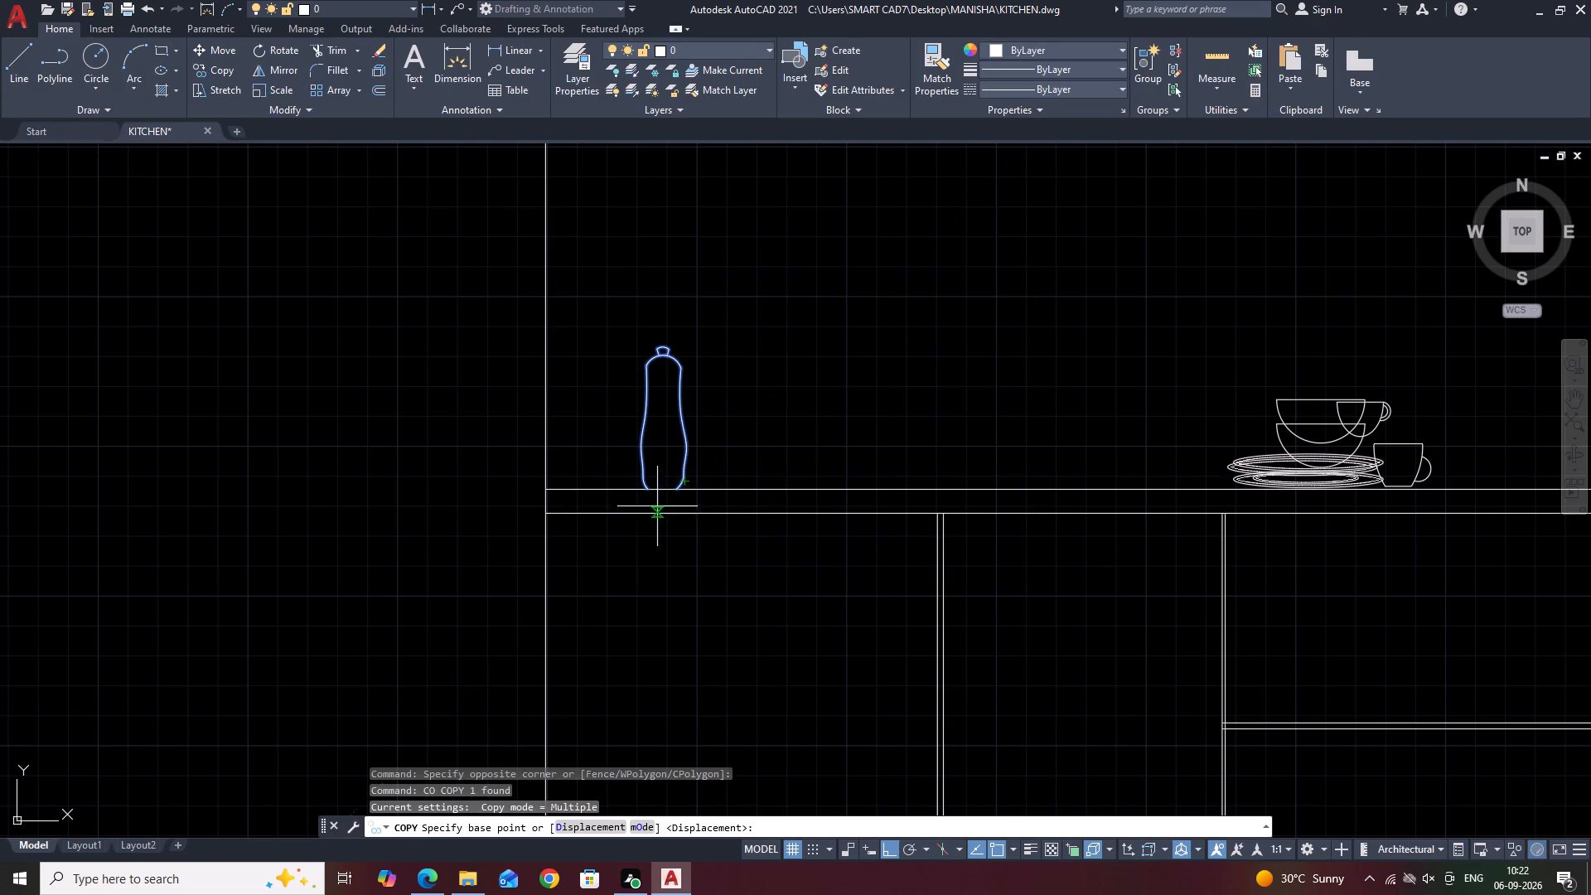
click(655, 486)
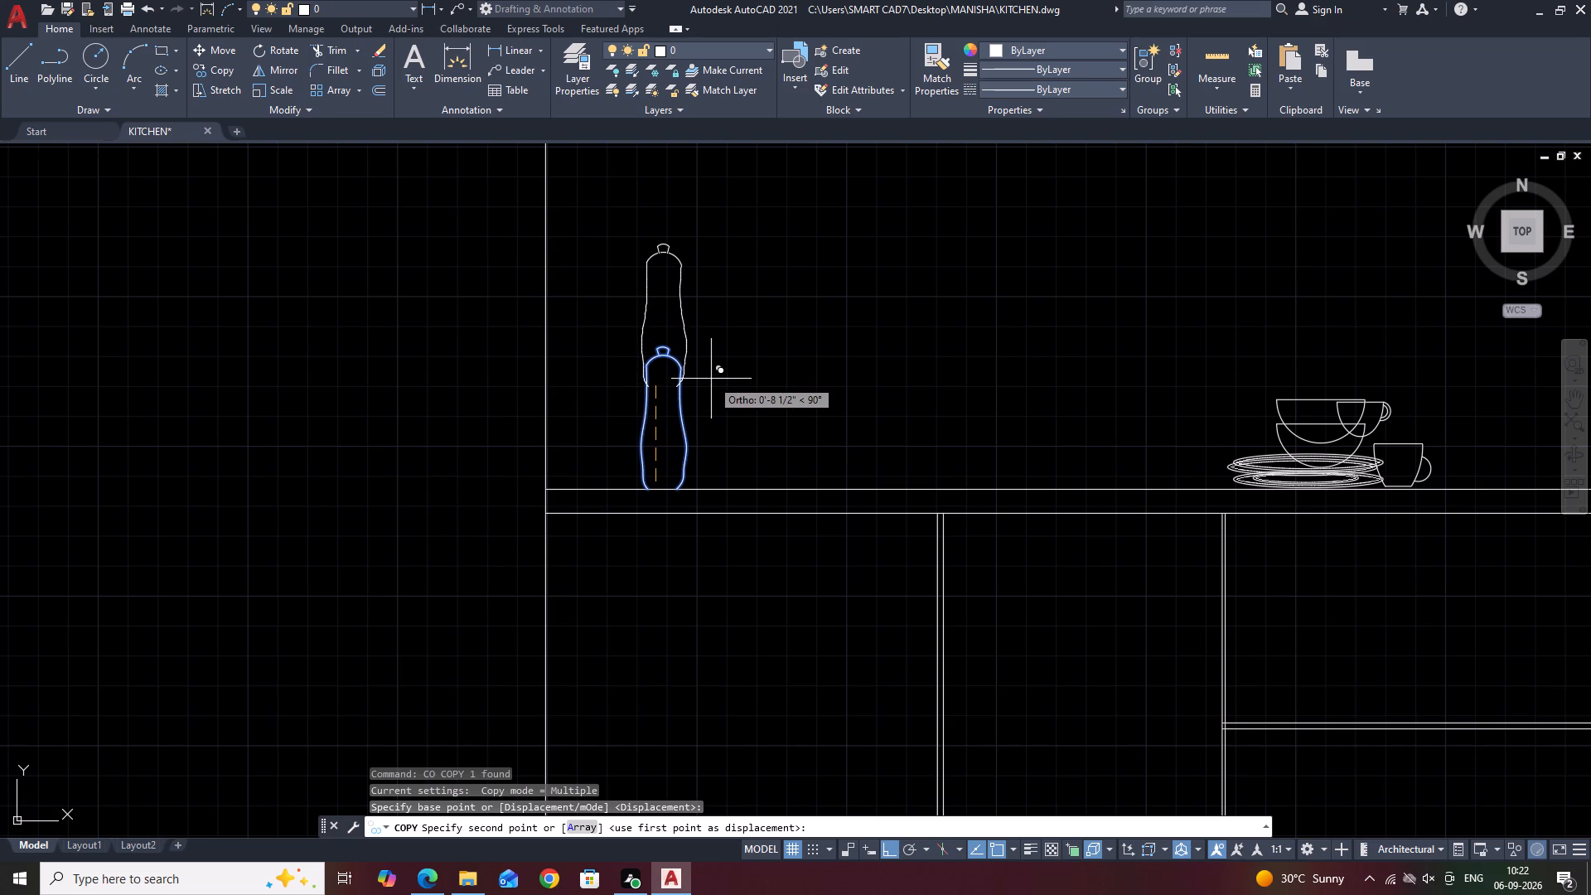
key(F8)
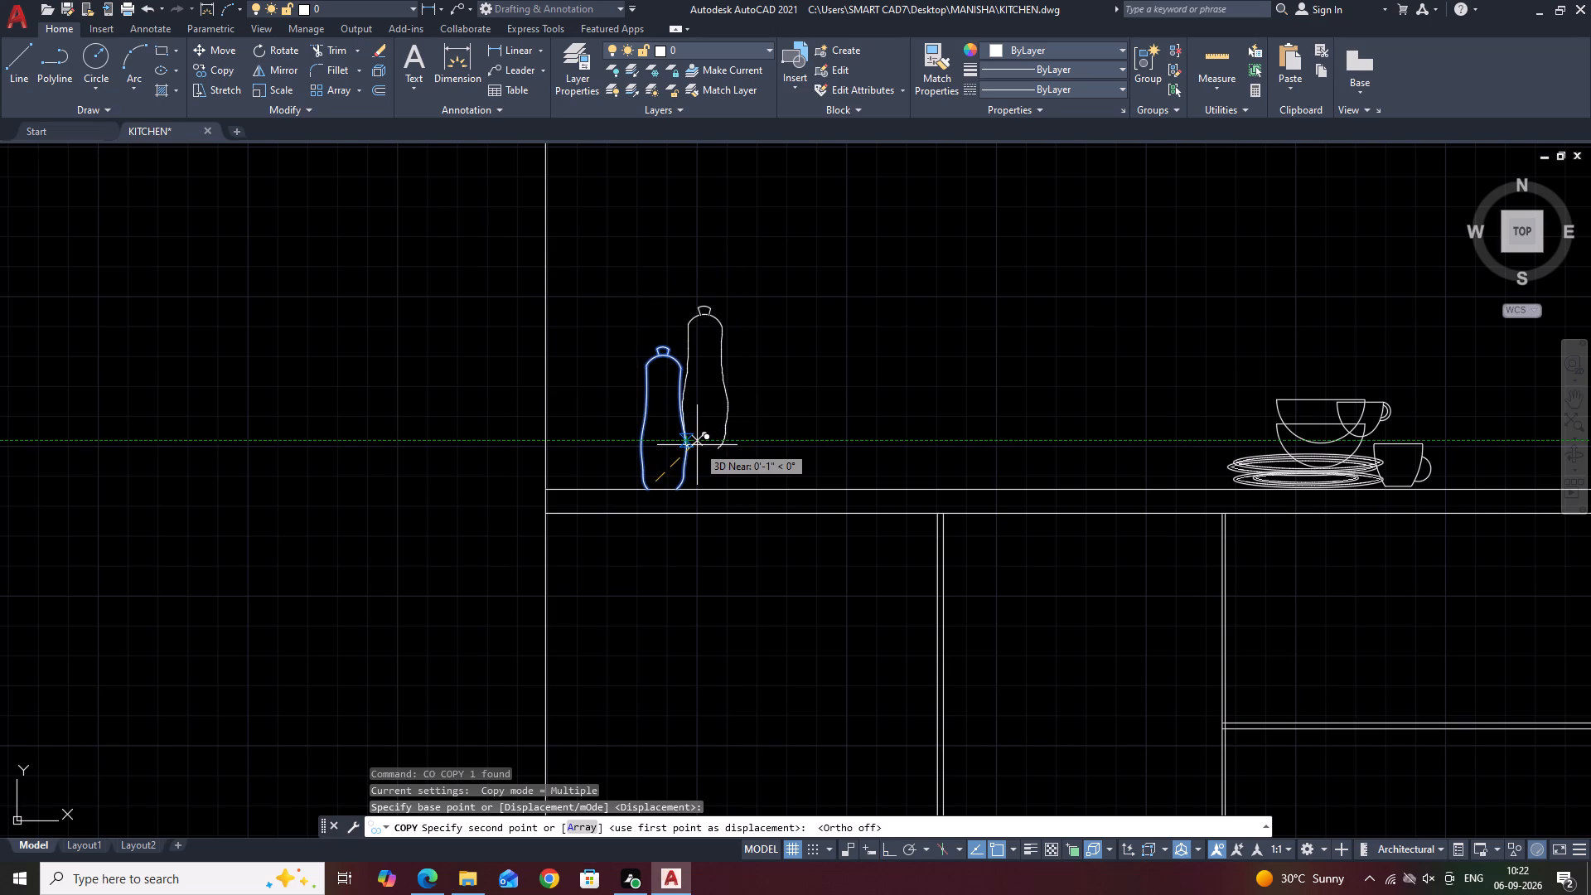
click(697, 445)
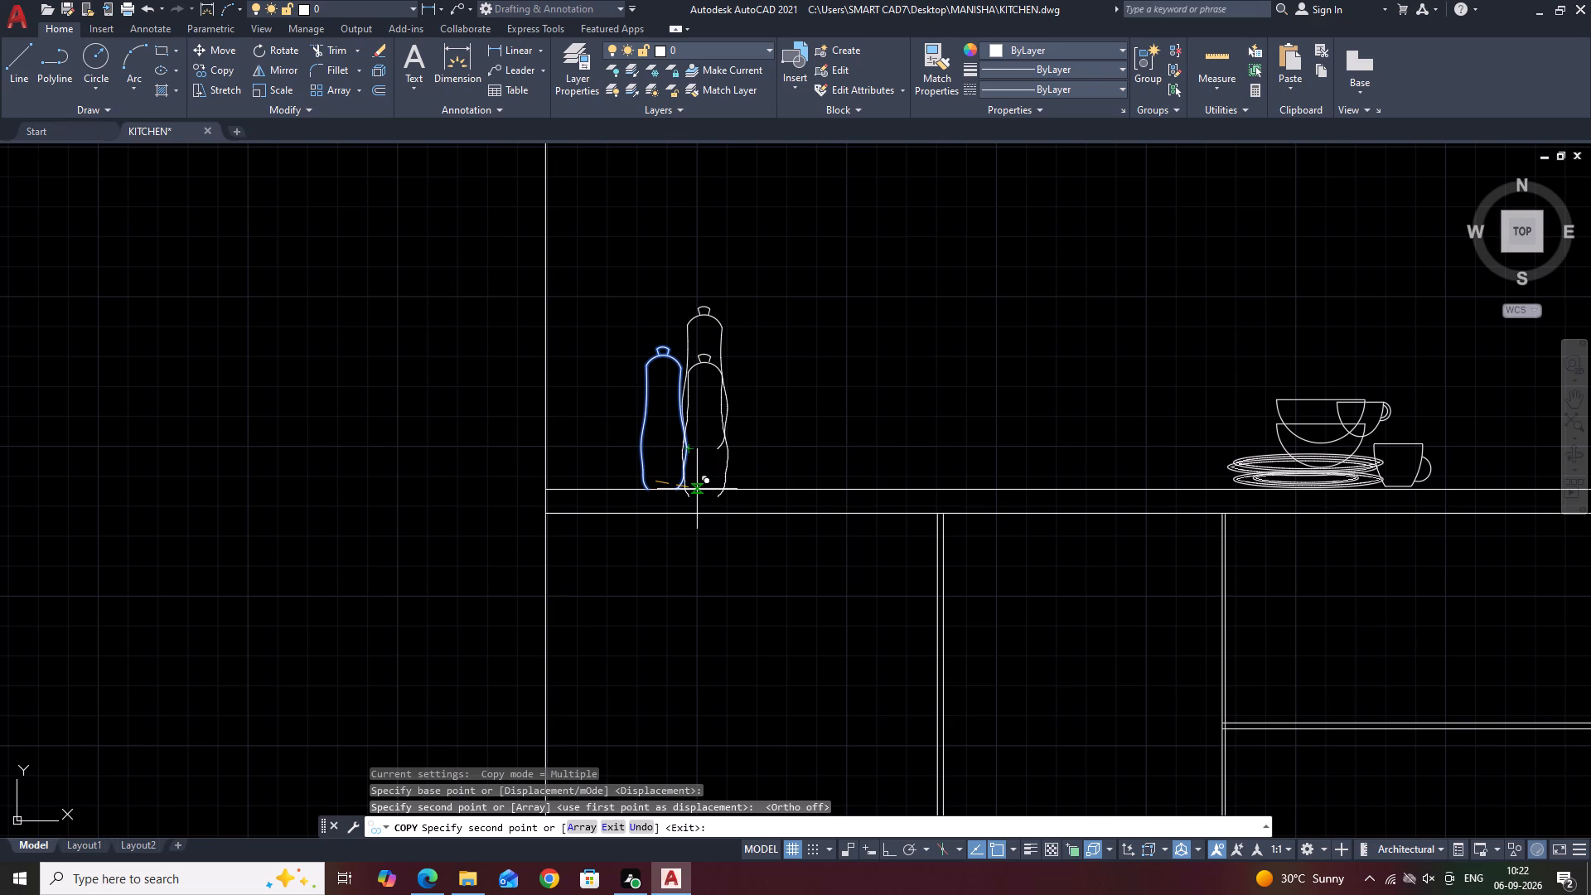
click(697, 489)
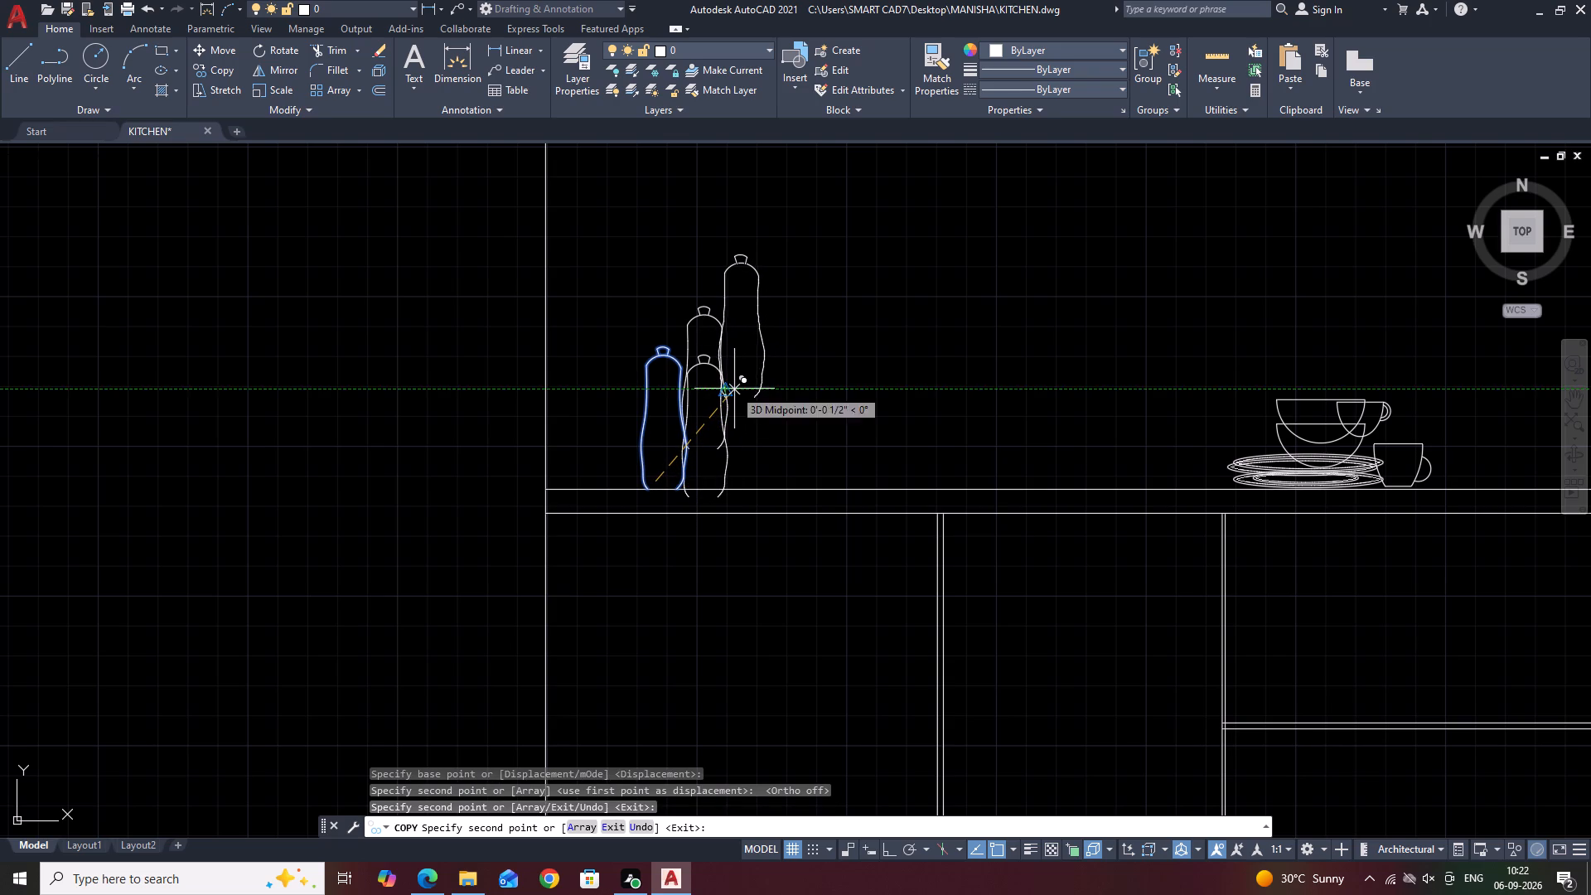
click(734, 389)
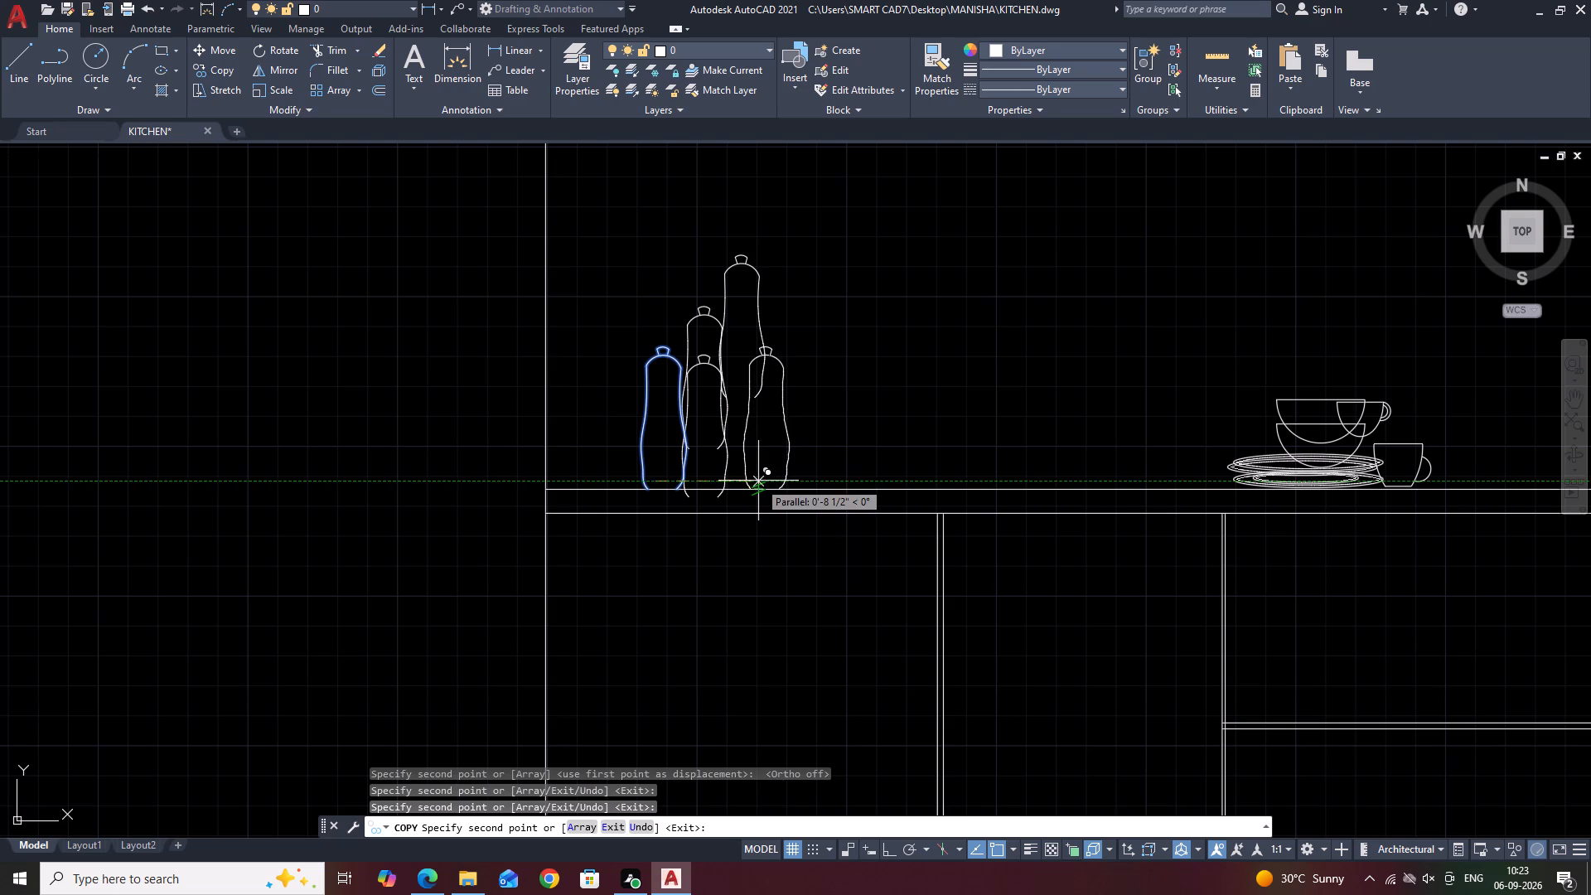
click(758, 481)
key(Escape)
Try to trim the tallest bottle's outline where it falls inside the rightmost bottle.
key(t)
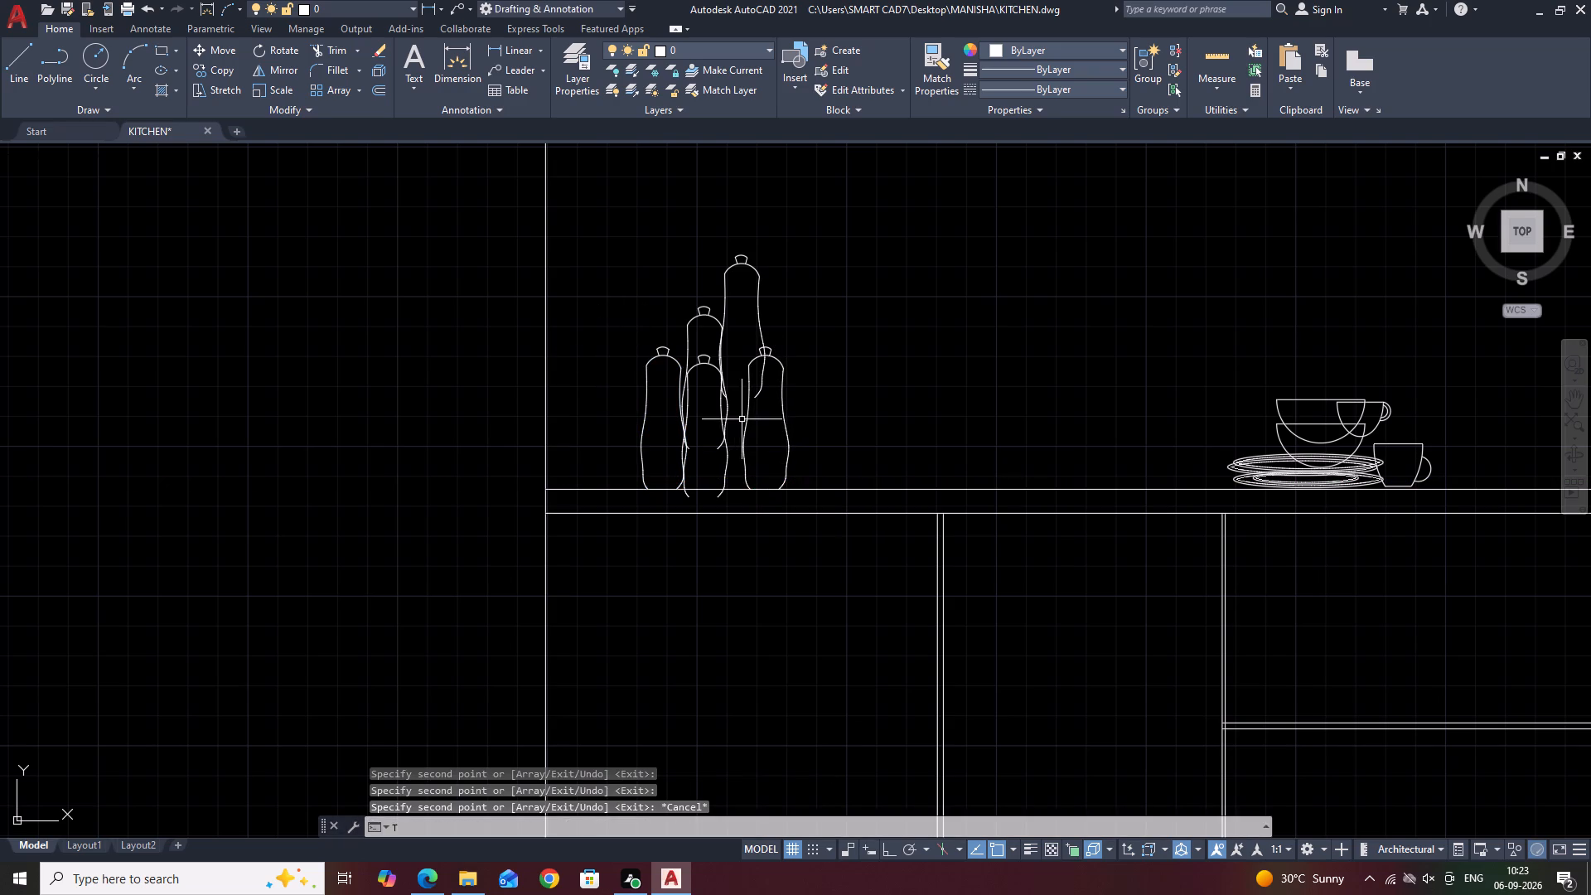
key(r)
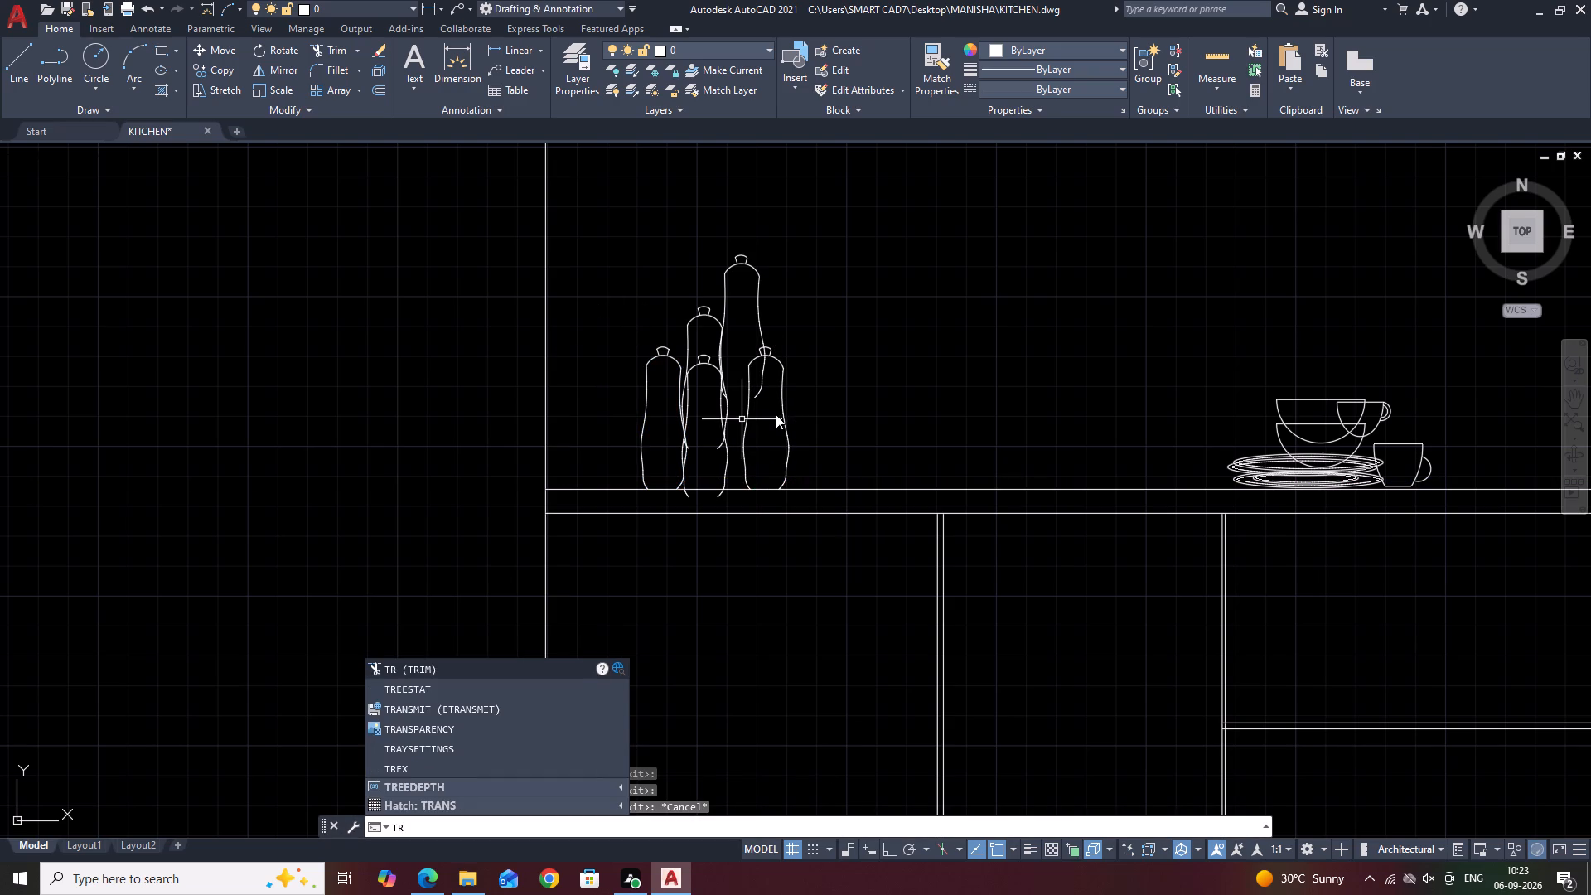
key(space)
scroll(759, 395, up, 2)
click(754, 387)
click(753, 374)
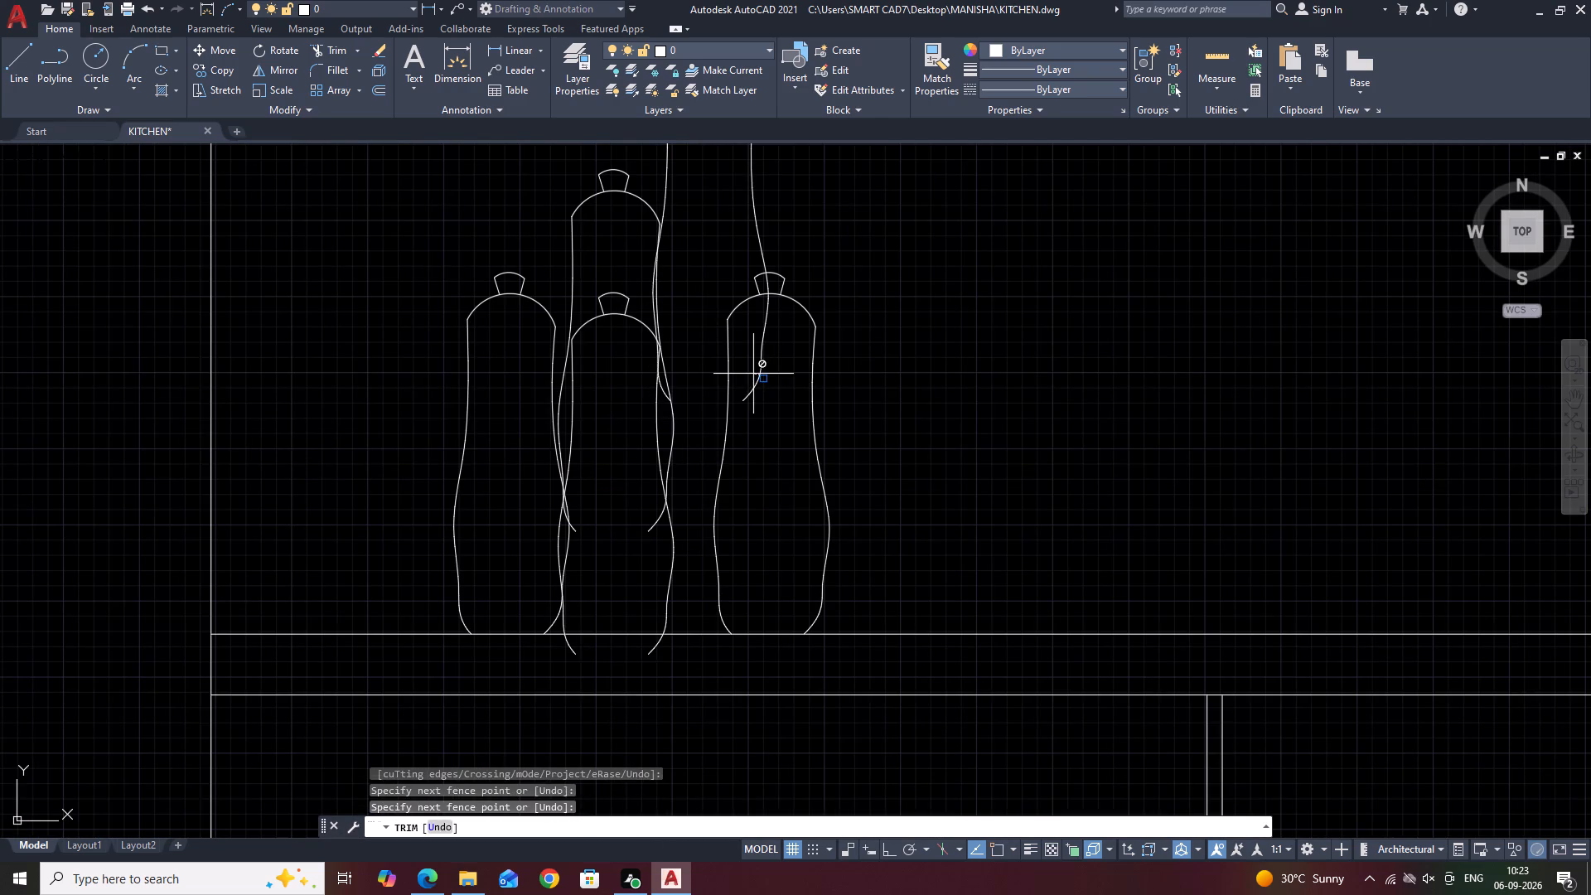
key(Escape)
Explode the four copied bottle blocks into separate curves, leaving the original bottle as a block.
scroll(770, 361, down, 2)
scroll(717, 312, up, 2)
drag(883, 249, 841, 248)
click(830, 244)
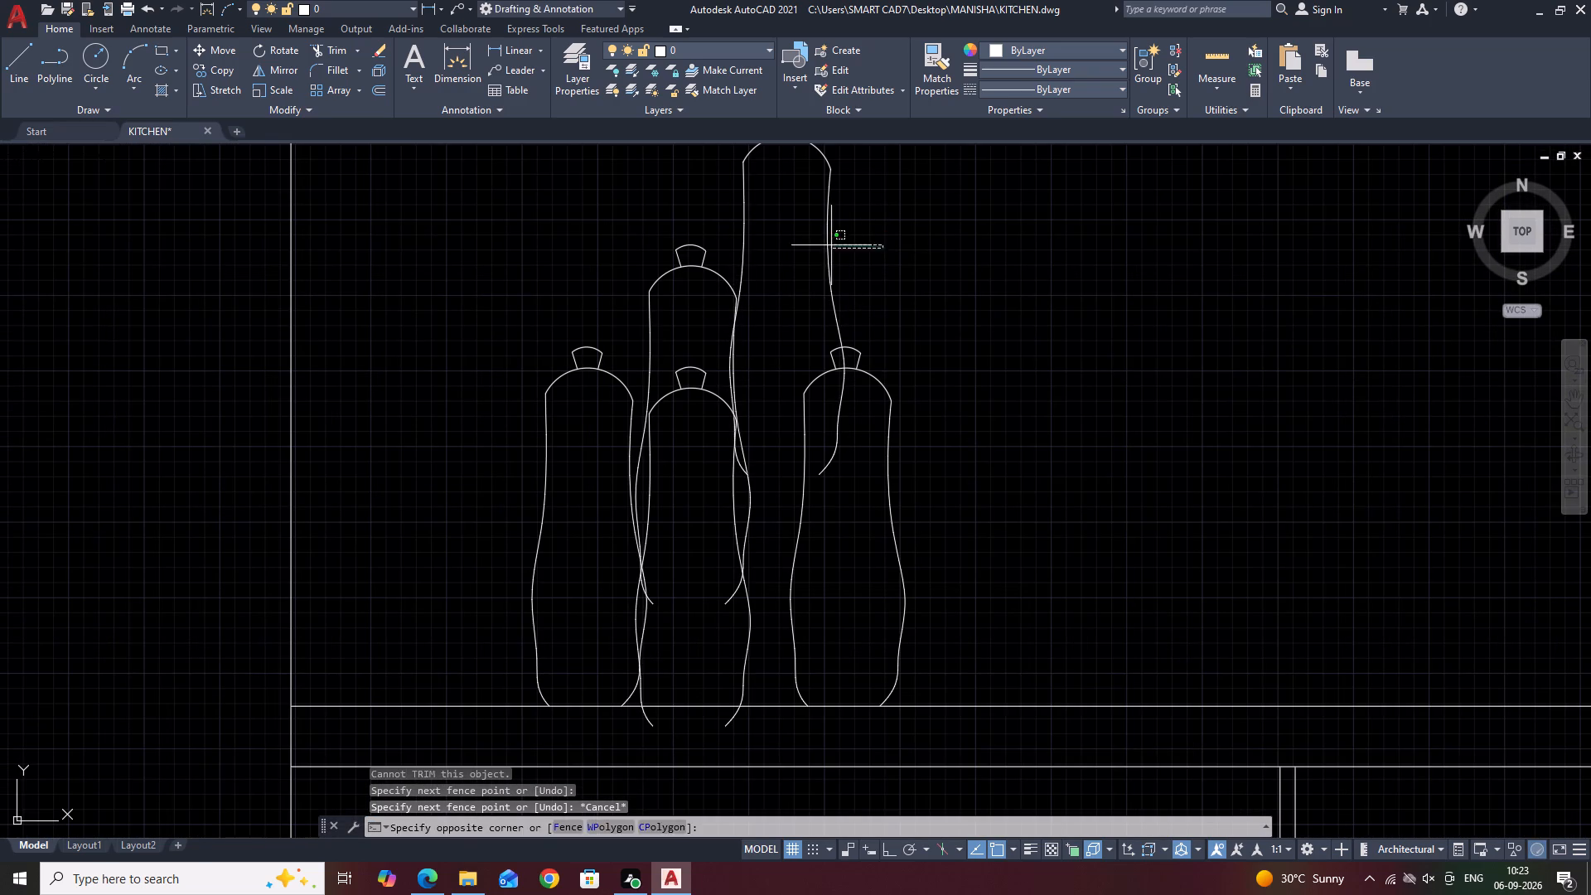
click(814, 234)
drag(877, 494, 881, 508)
drag(1020, 373, 1002, 365)
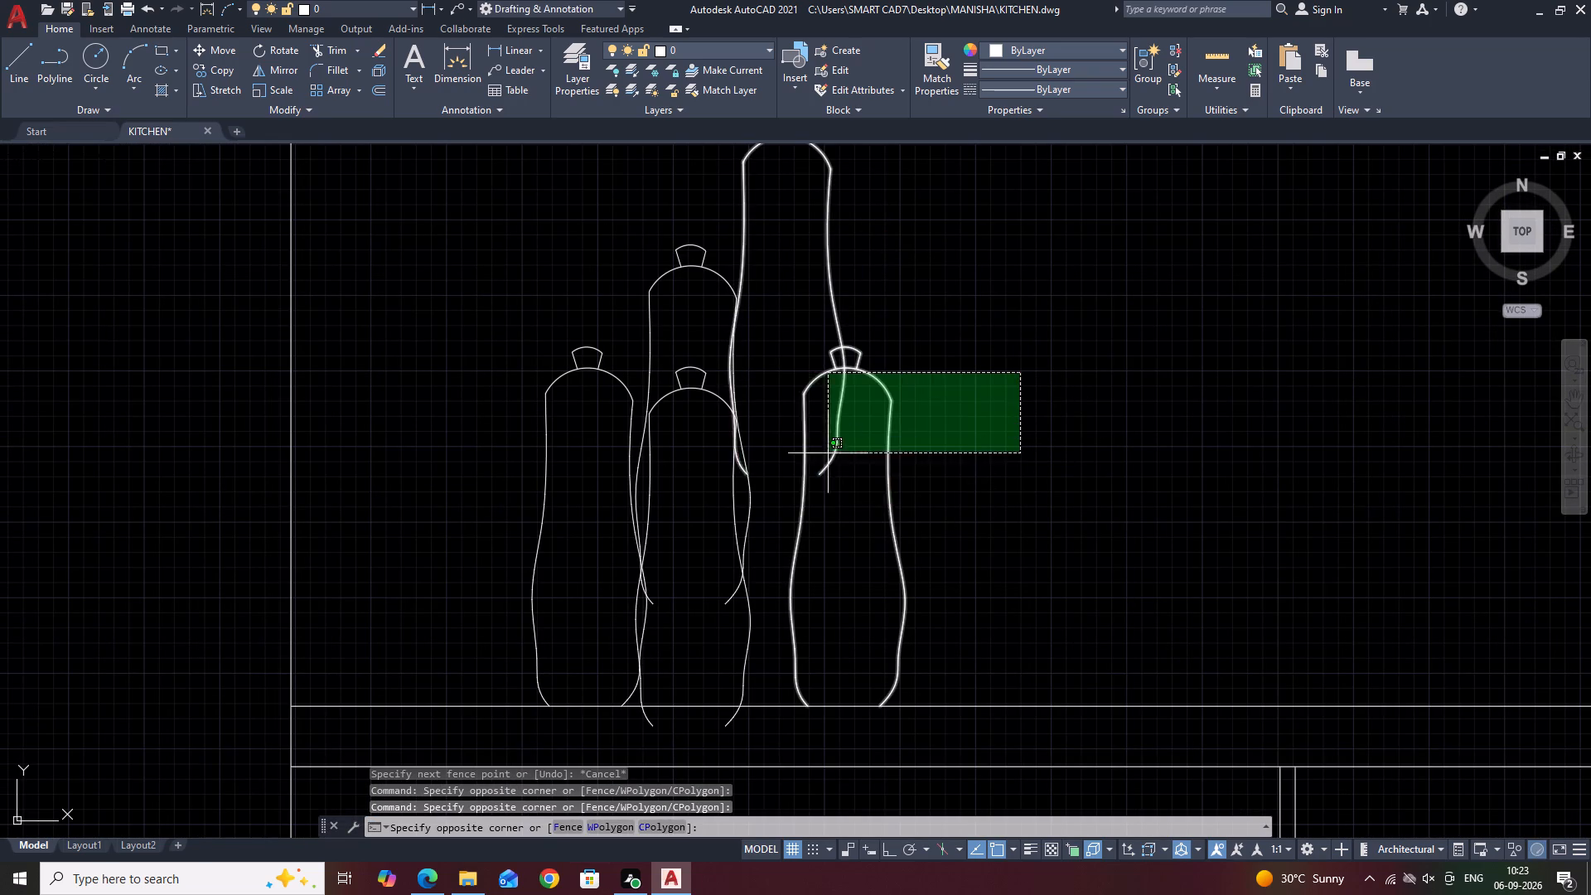
click(704, 541)
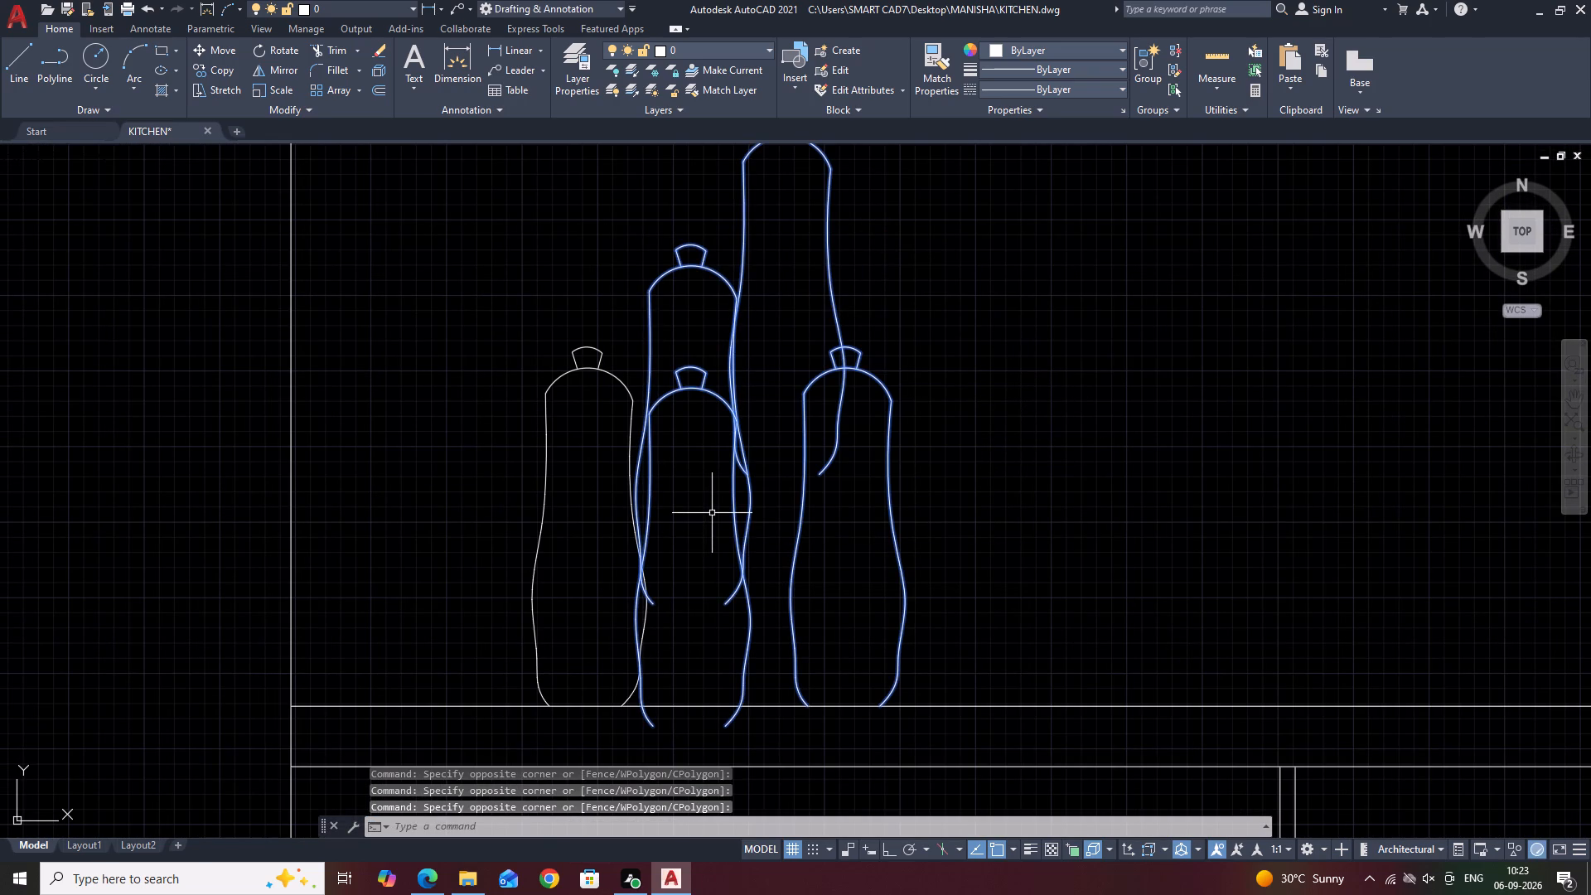
key(x)
key(space)
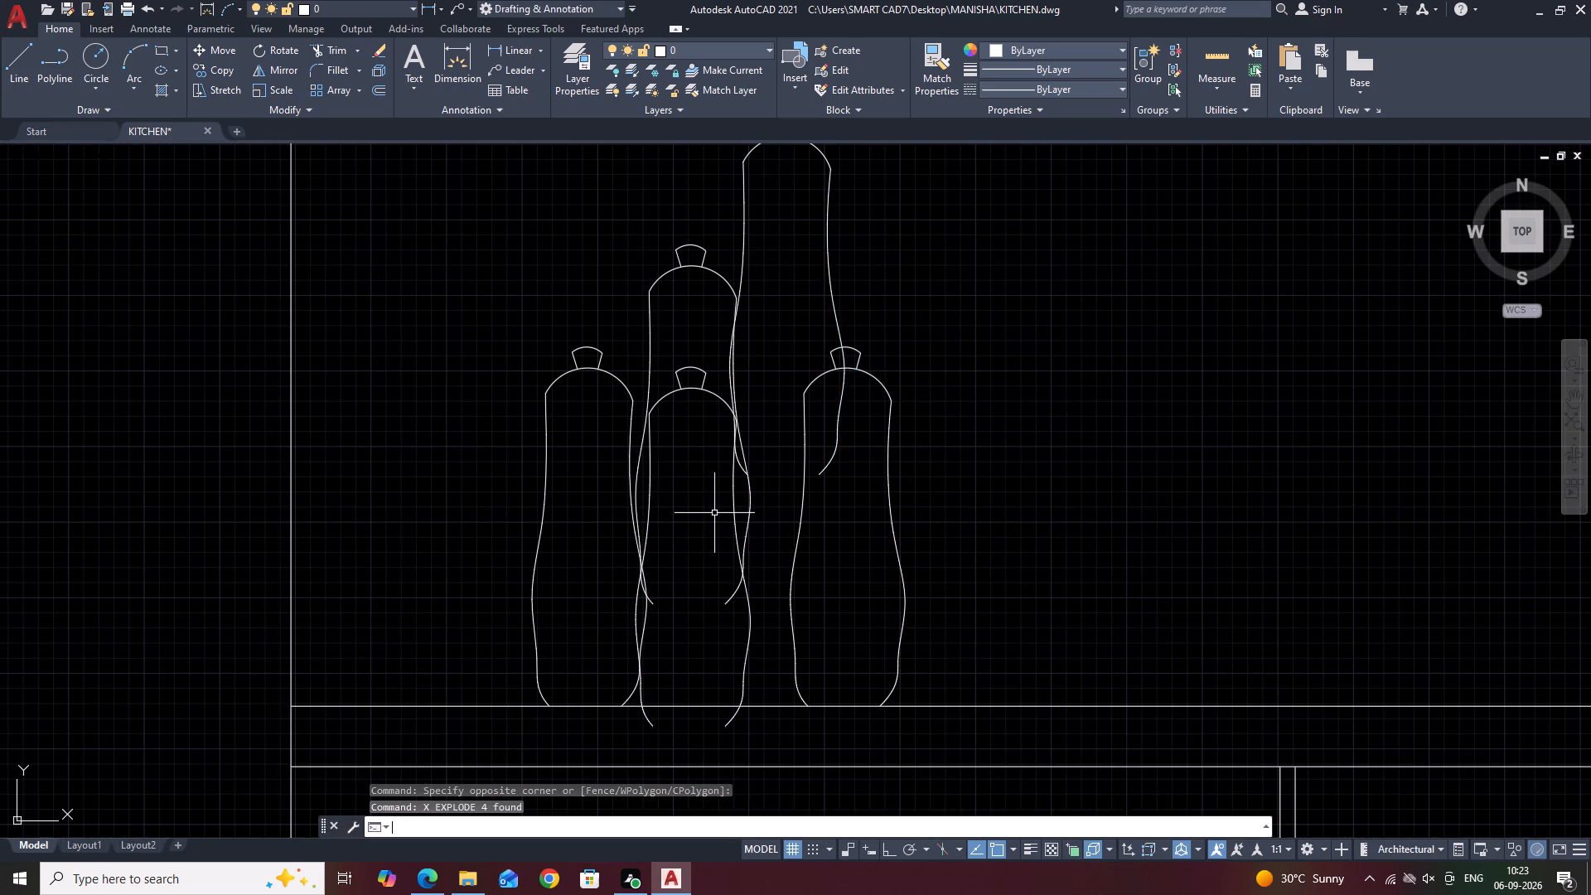
click(856, 399)
click(829, 414)
key(Escape)
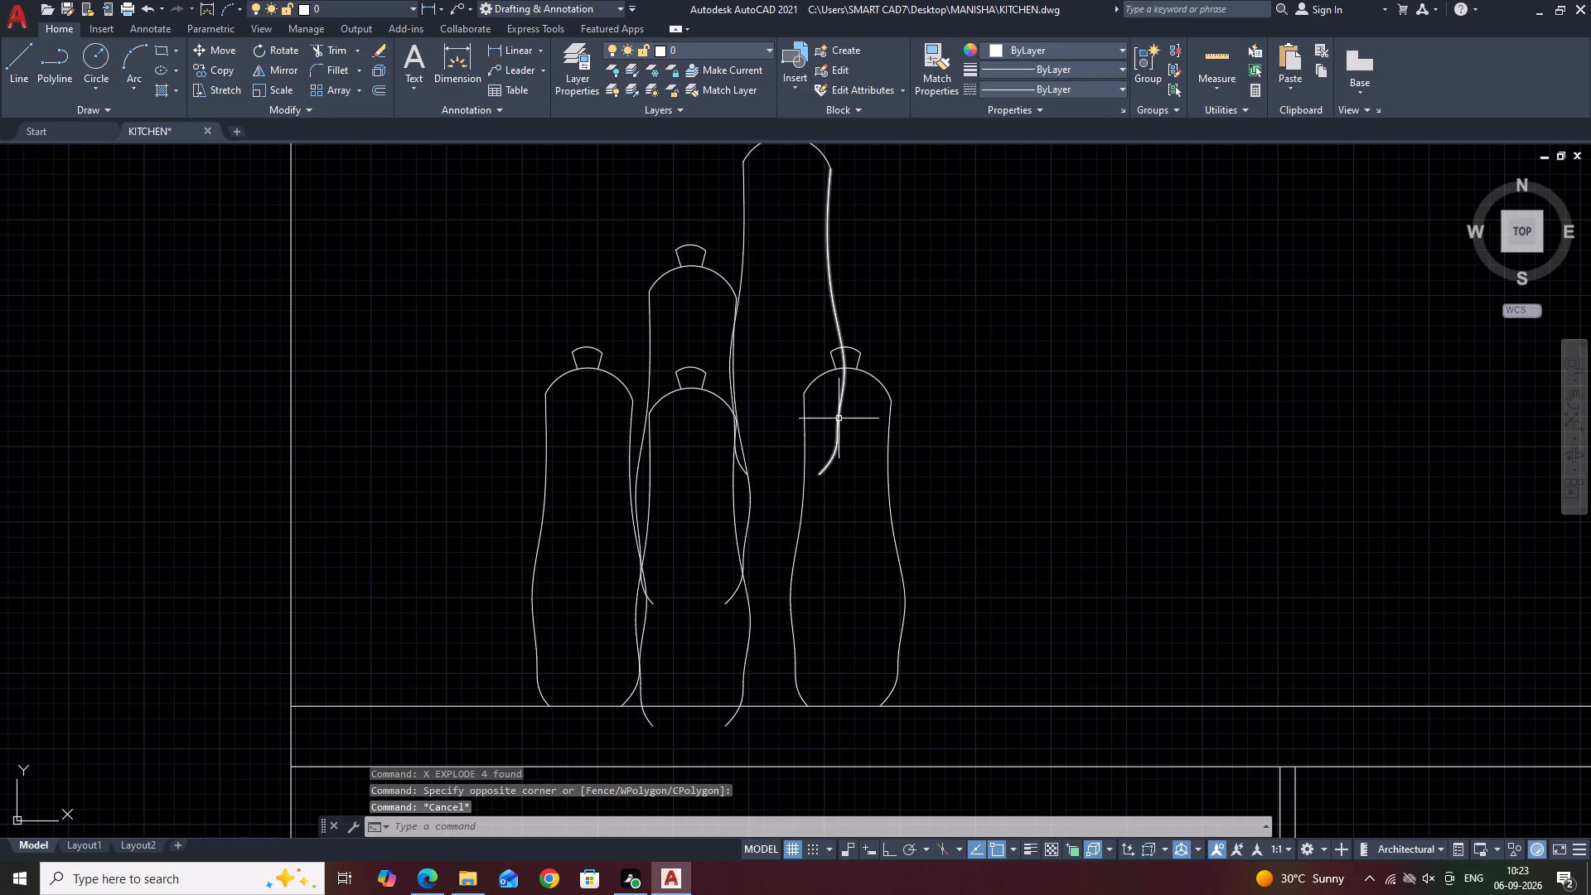
Trim the lower ends of the two raised bottles where they overlap the bottles in front.
text(TR)
key(space)
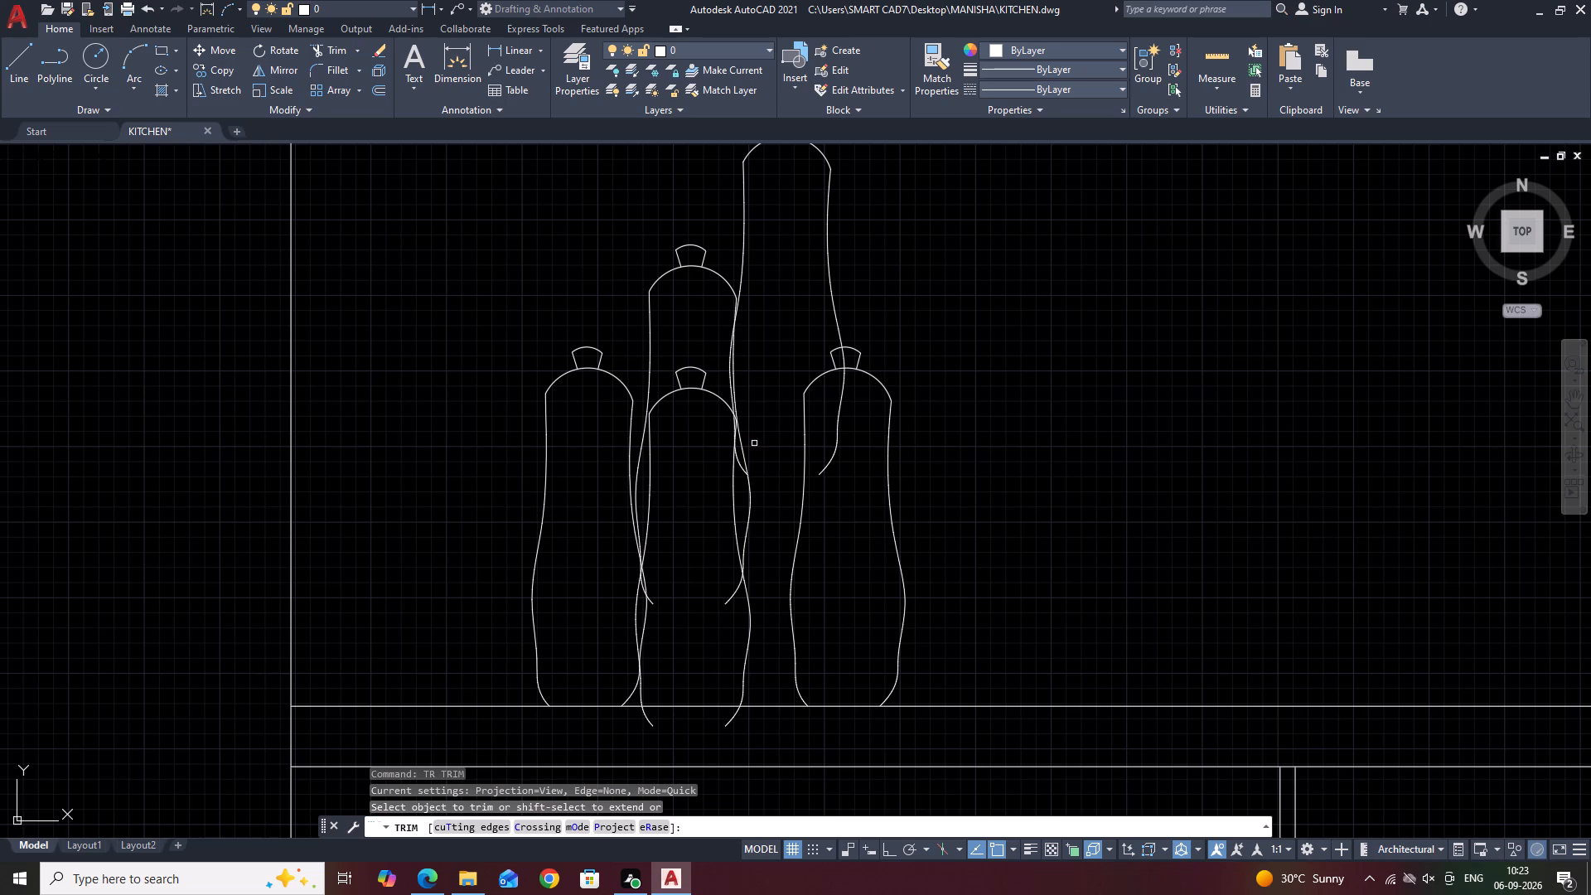
scroll(754, 443, down, 1)
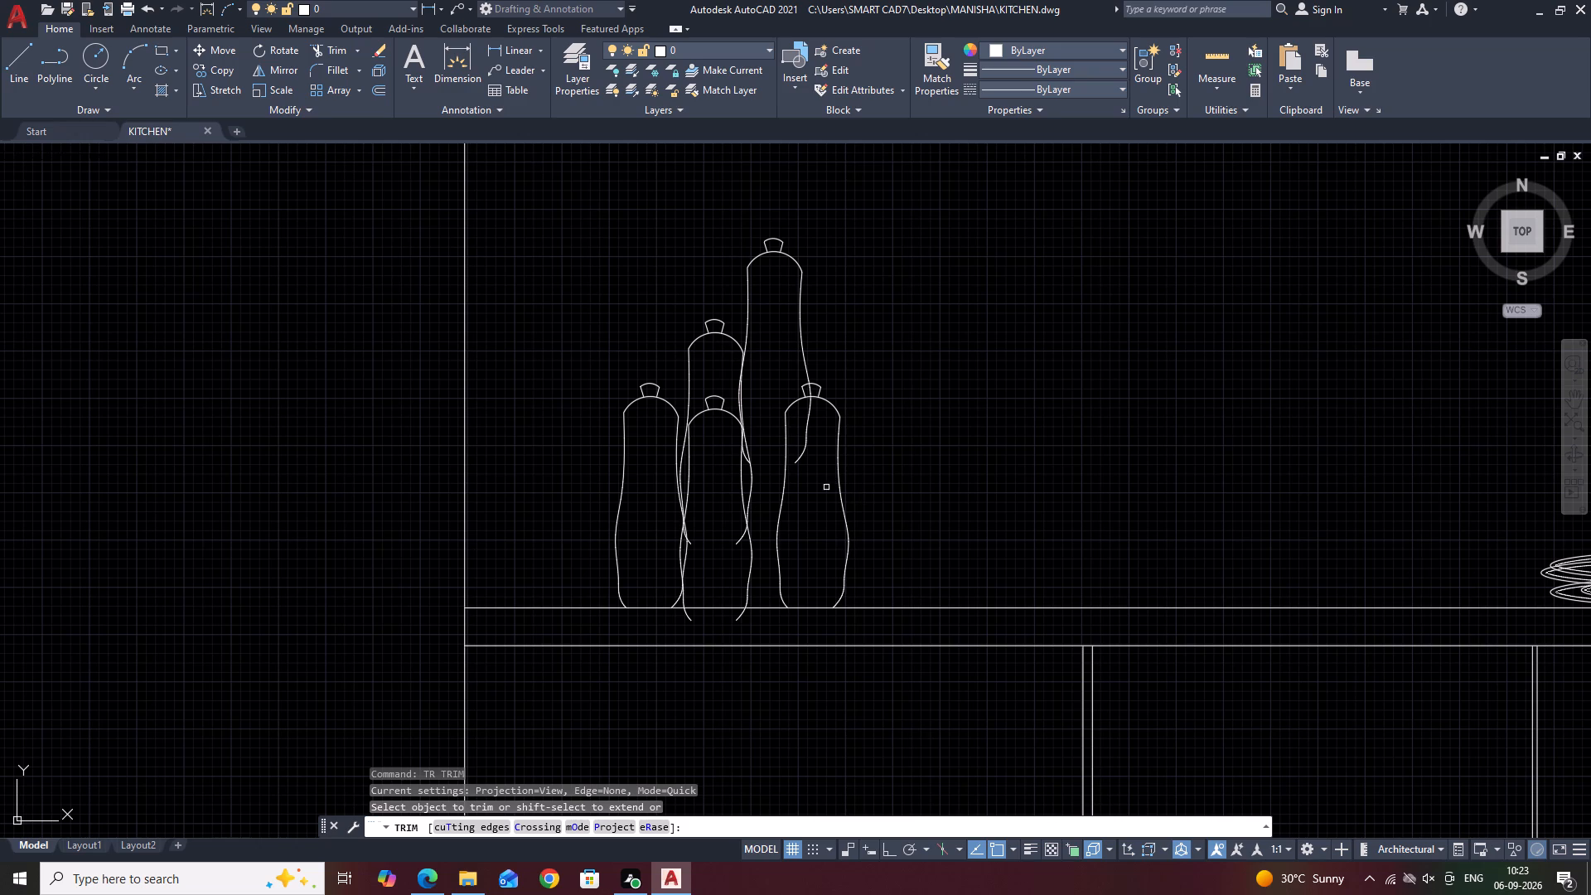
click(807, 441)
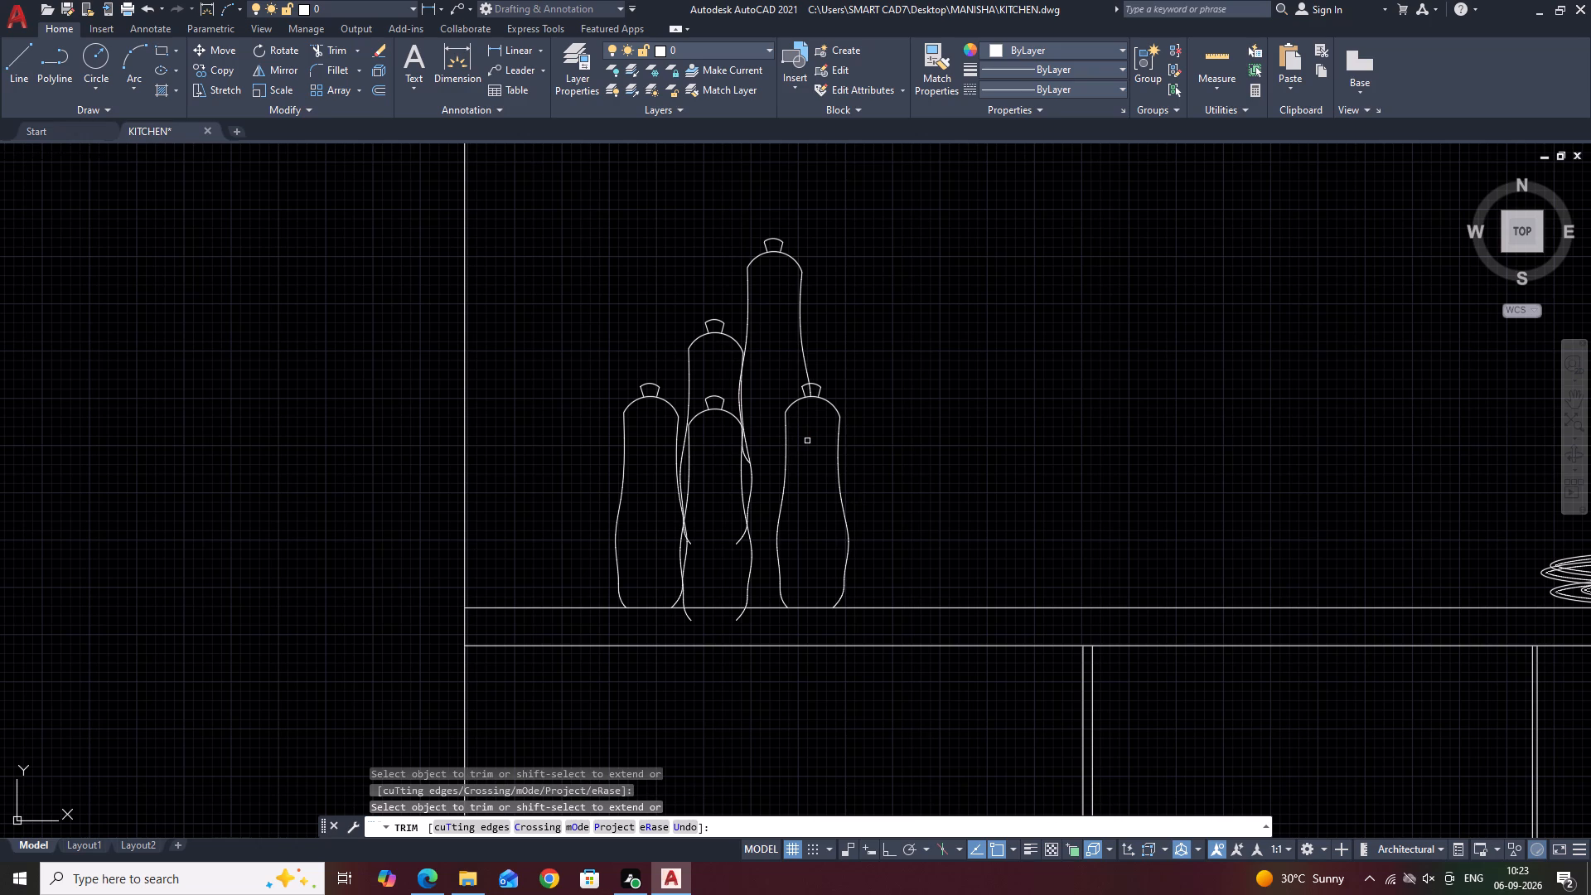
scroll(746, 461, up, 2)
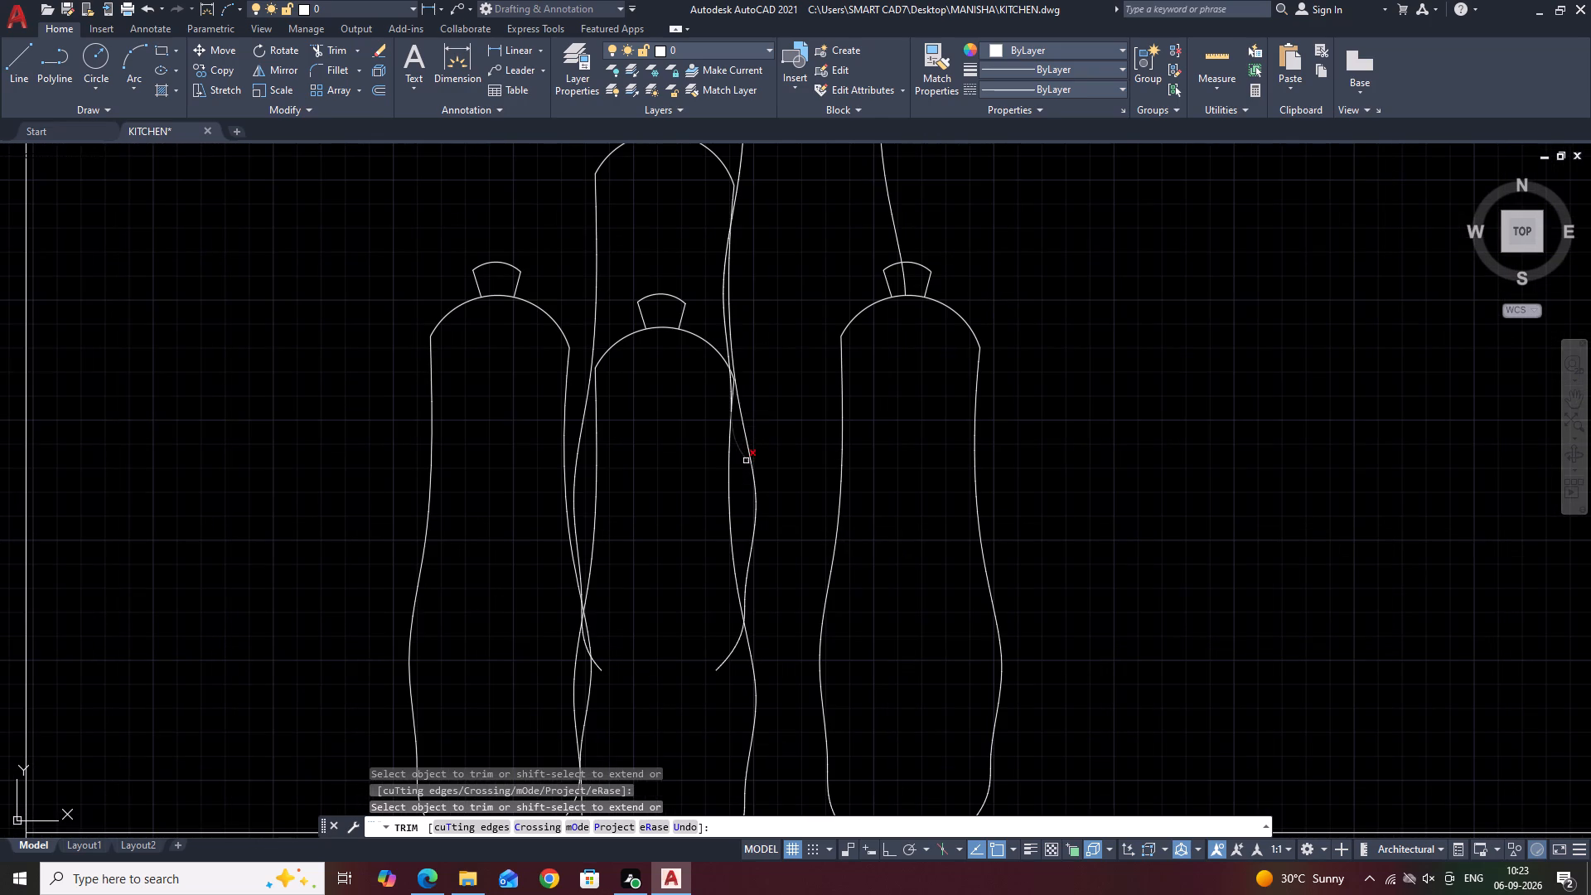
click(746, 457)
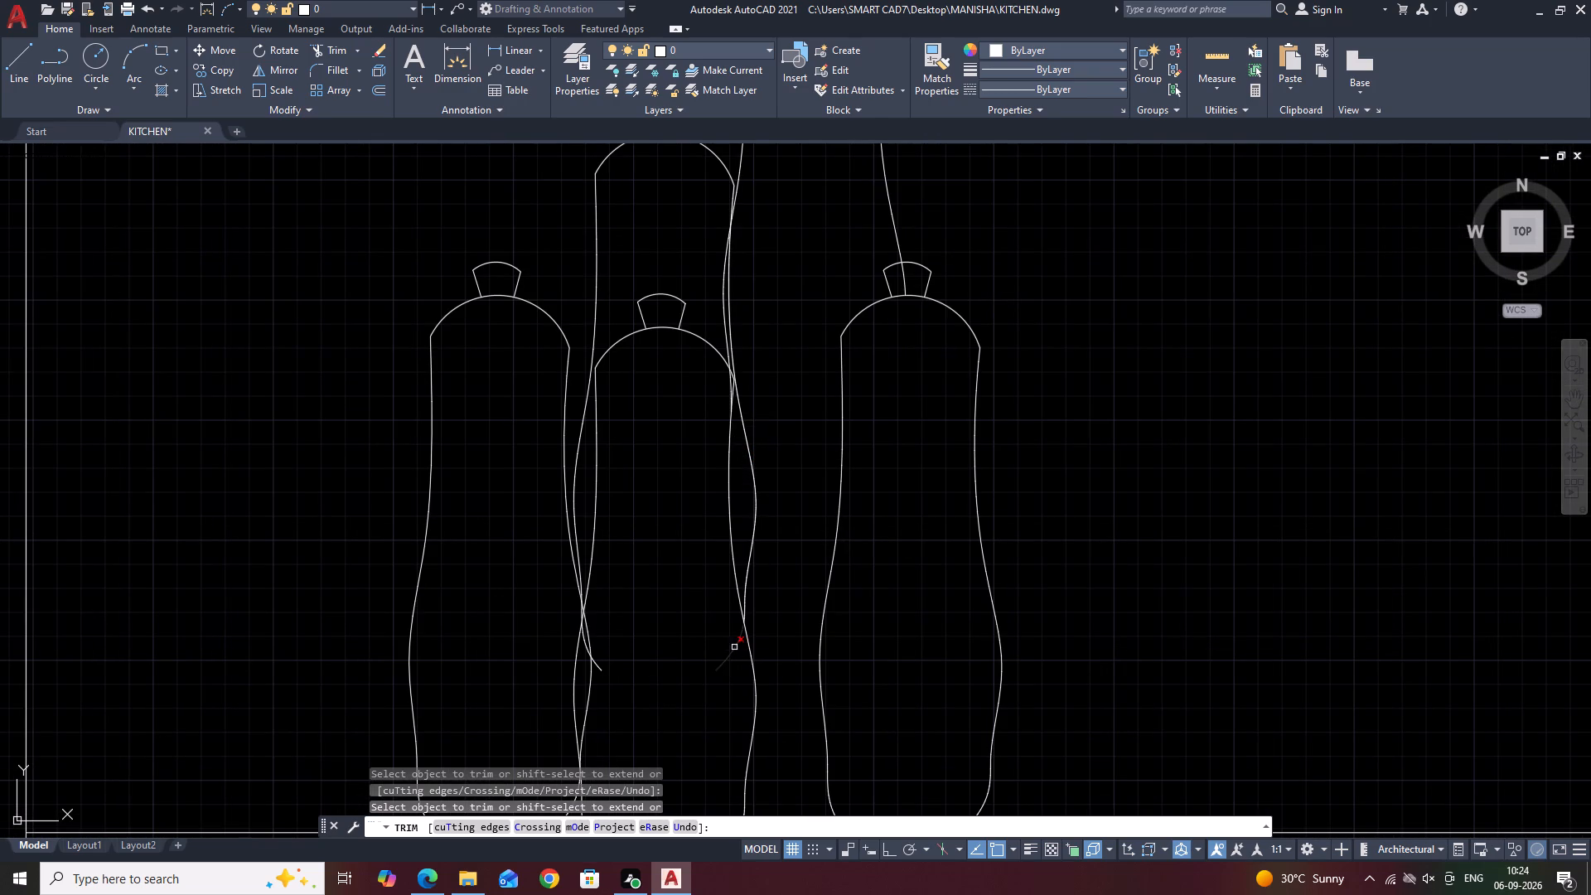
click(727, 647)
click(728, 664)
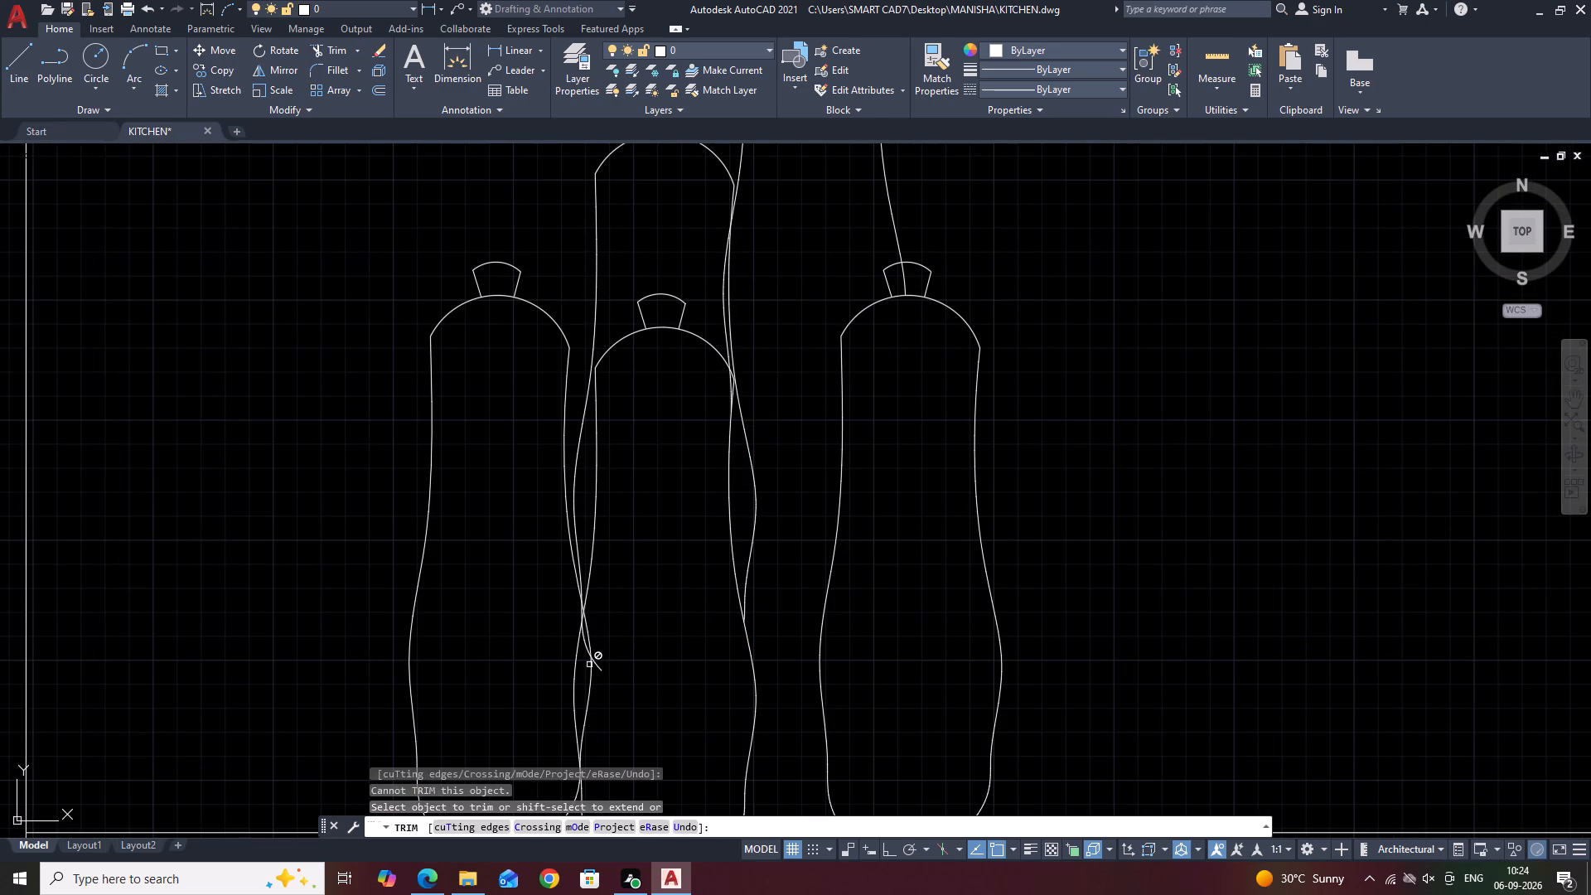
click(597, 664)
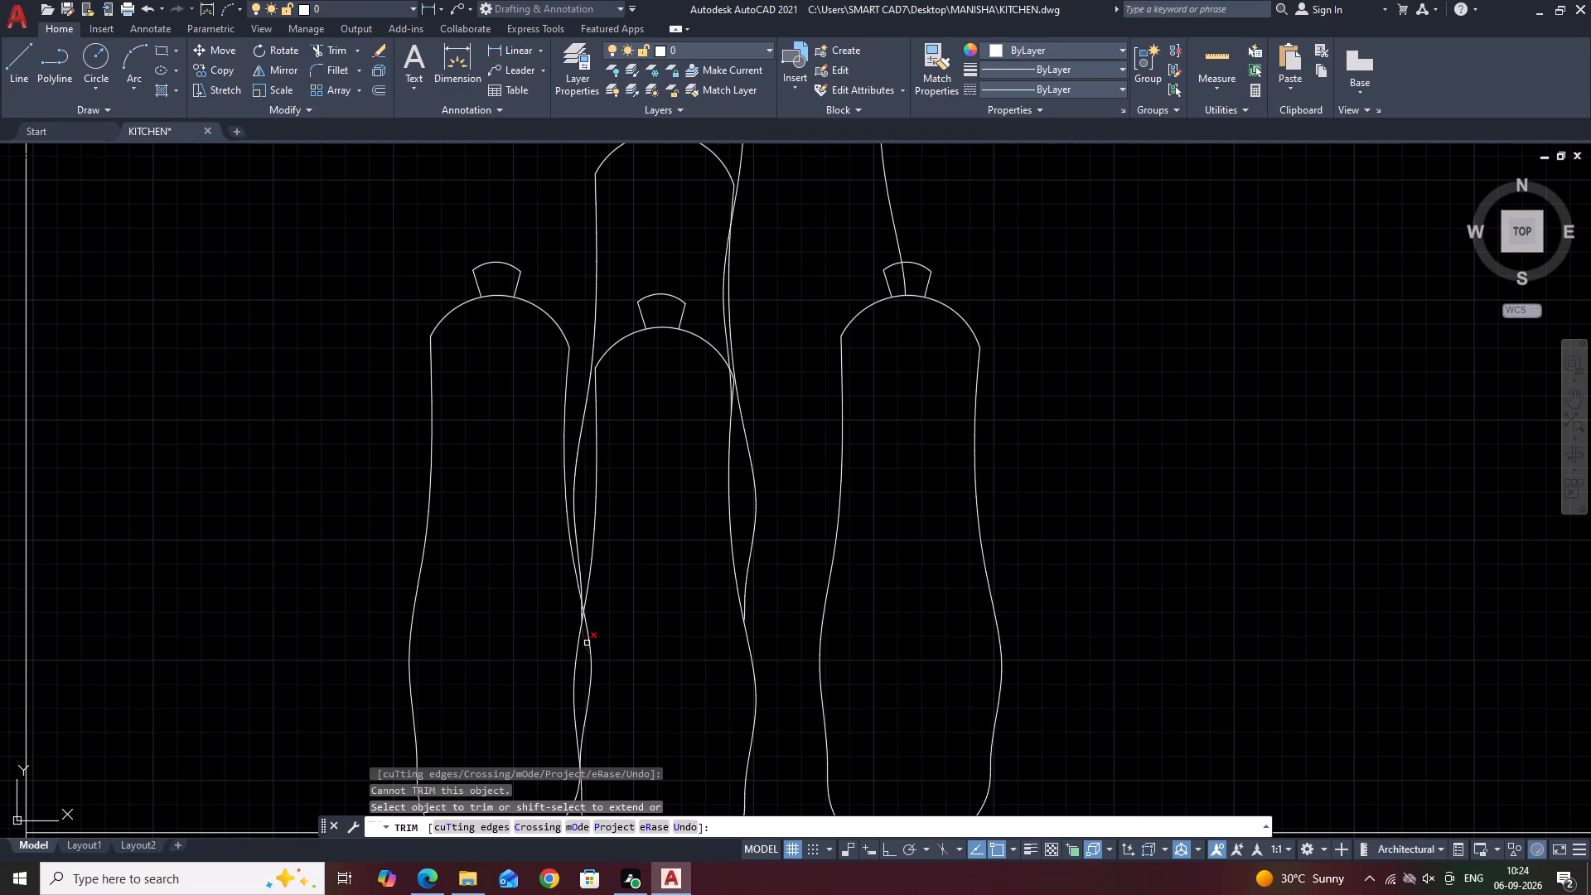
click(585, 642)
Trim the front middle bottle's two lower ends that extend below the countertop's top line.
scroll(776, 524, down, 3)
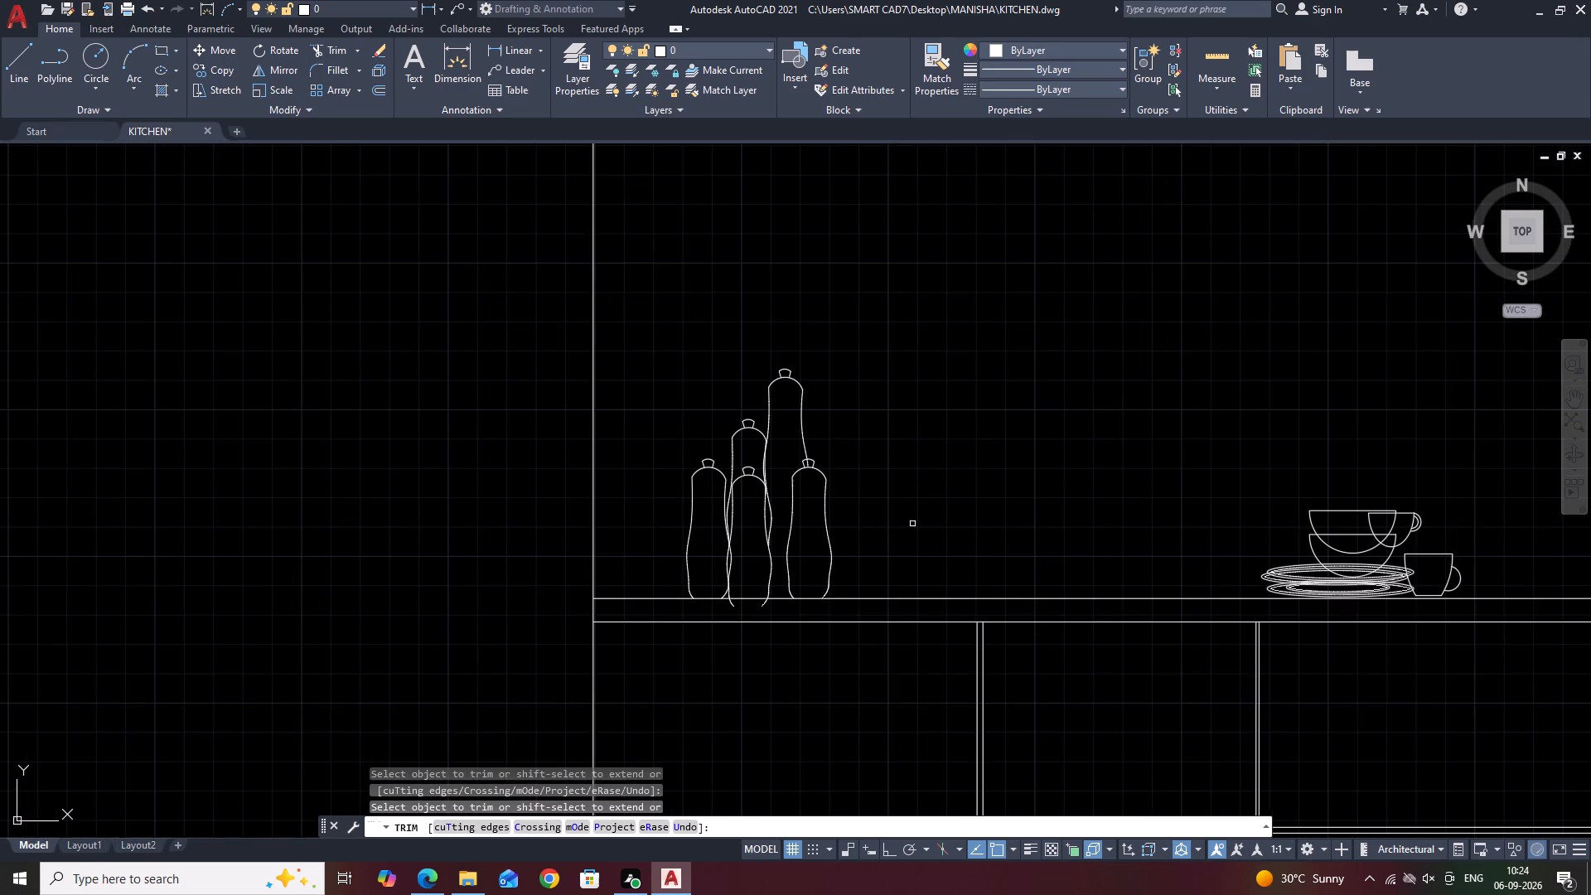
middle_drag(912, 524, 921, 492)
scroll(750, 594, up, 3)
click(869, 506)
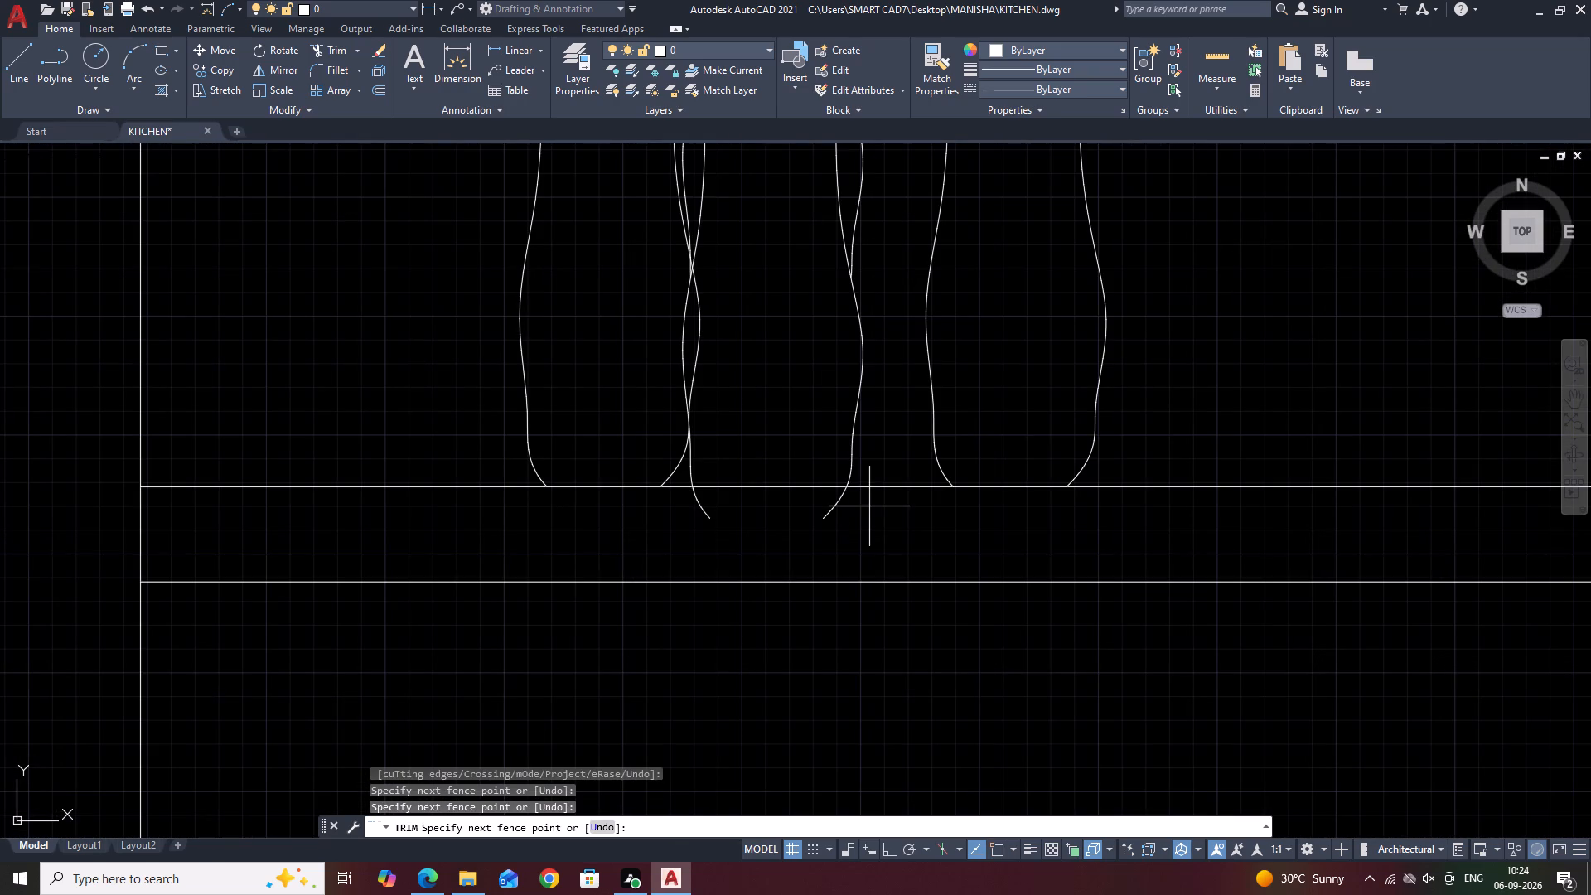
click(672, 507)
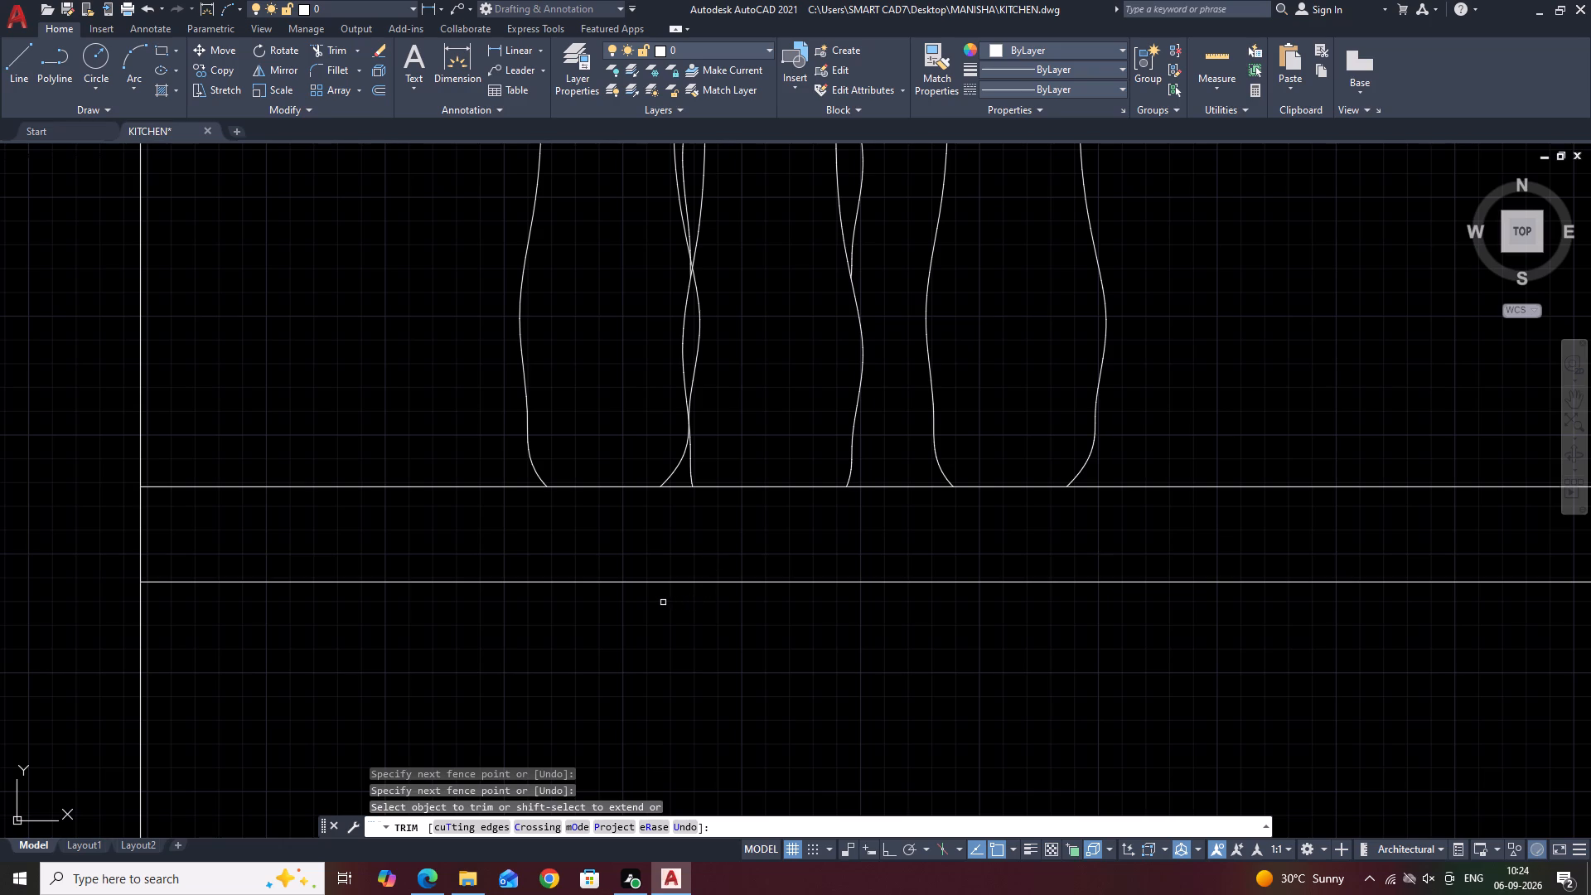
Trim the raised middle bottle's right-hand bulge where it extends beside the front middle bottle.
scroll(731, 598, down, 1)
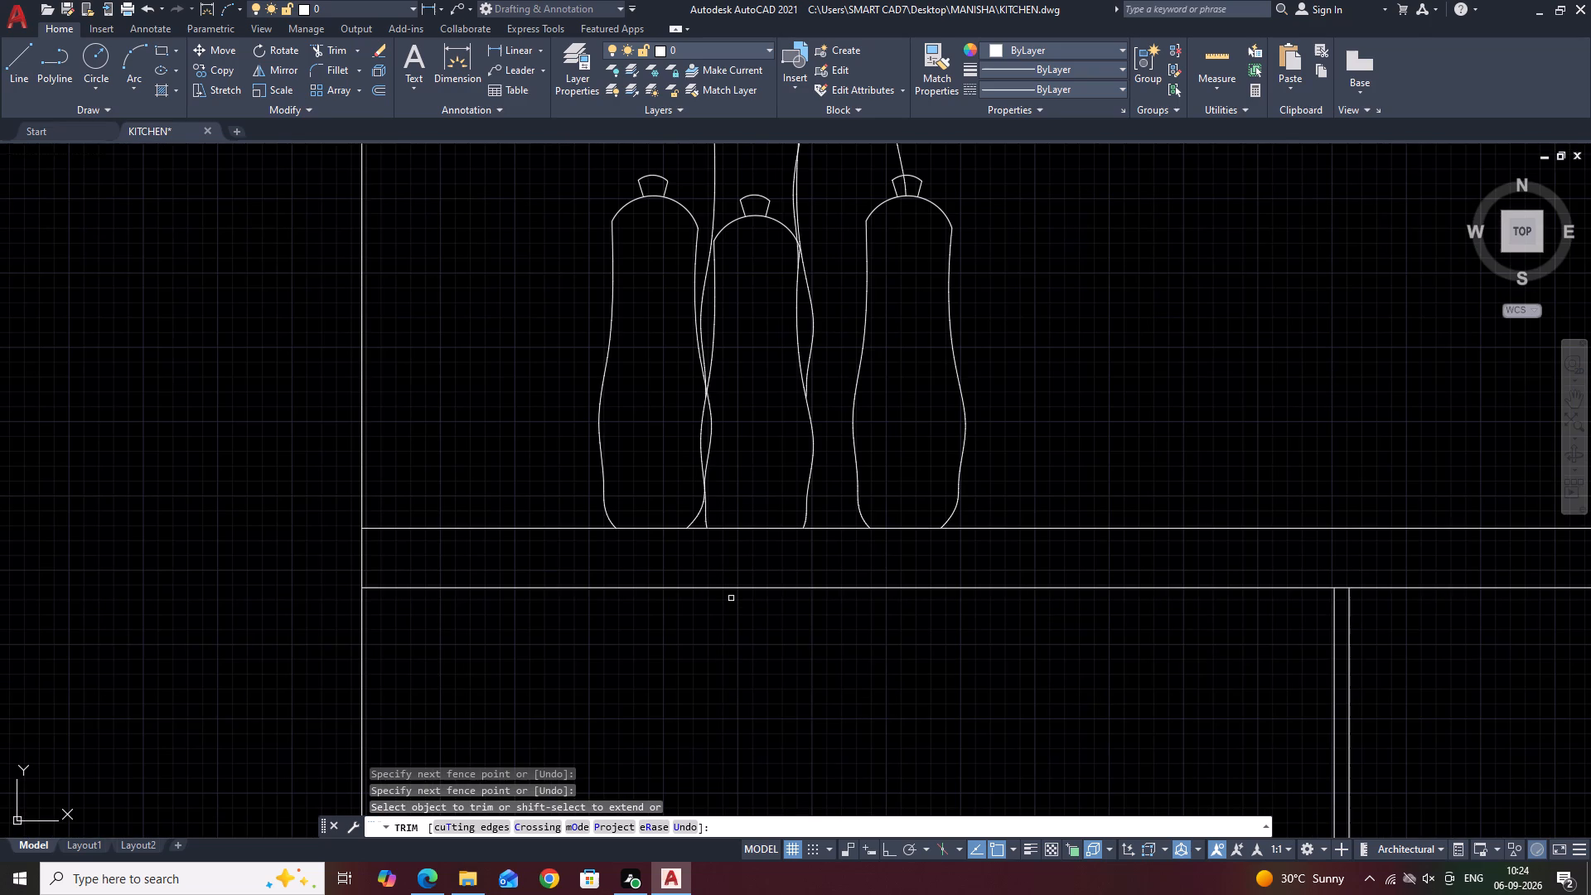
scroll(731, 598, down, 1)
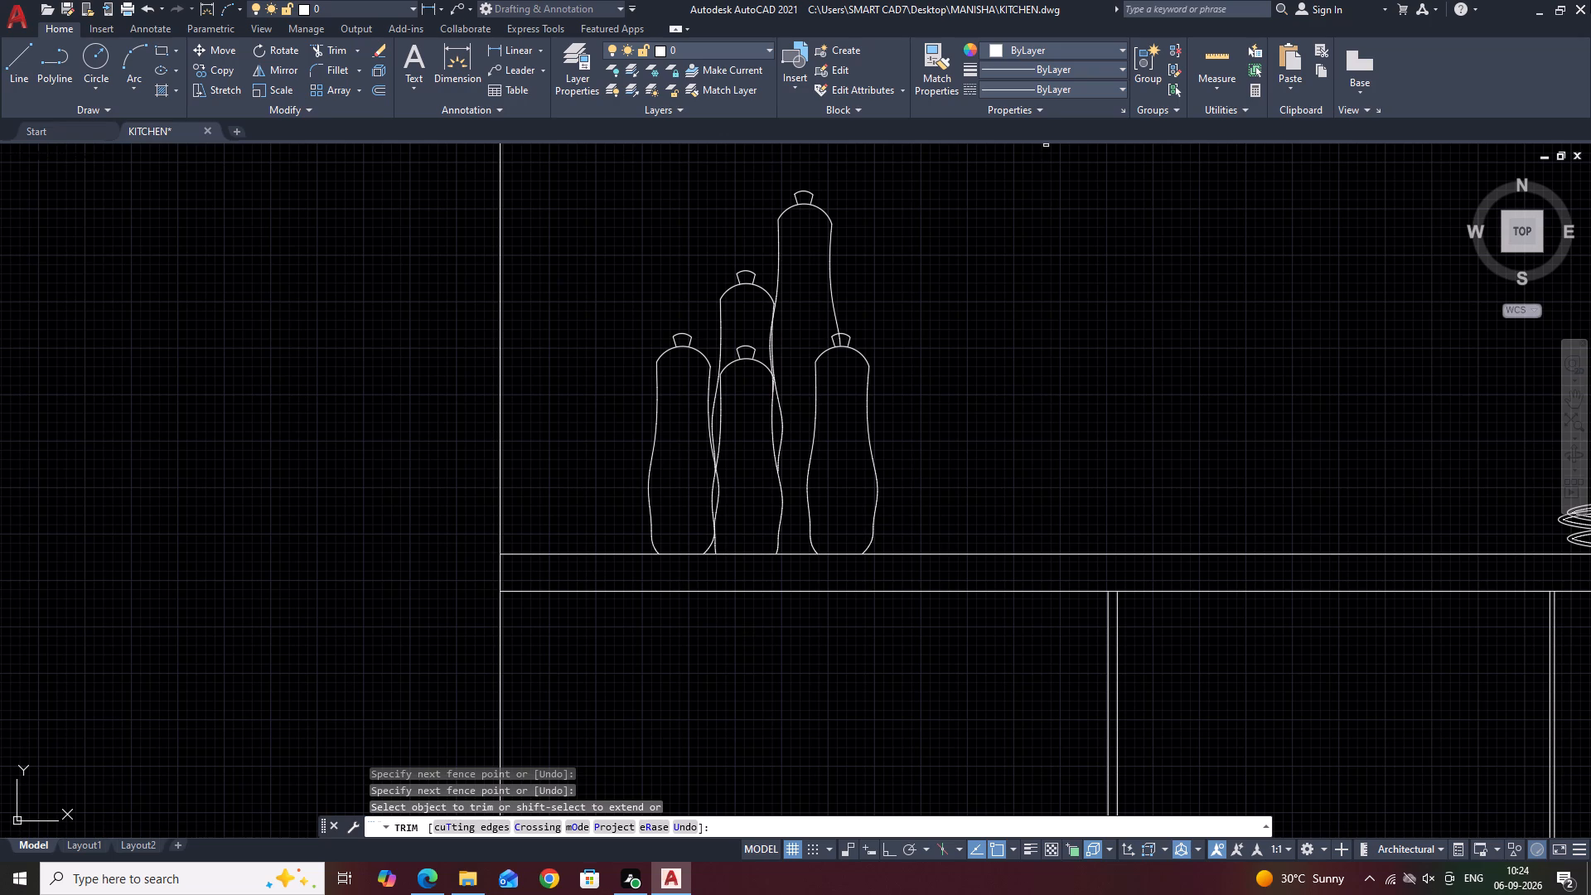
scroll(1218, 399, down, 1)
scroll(937, 423, up, 1)
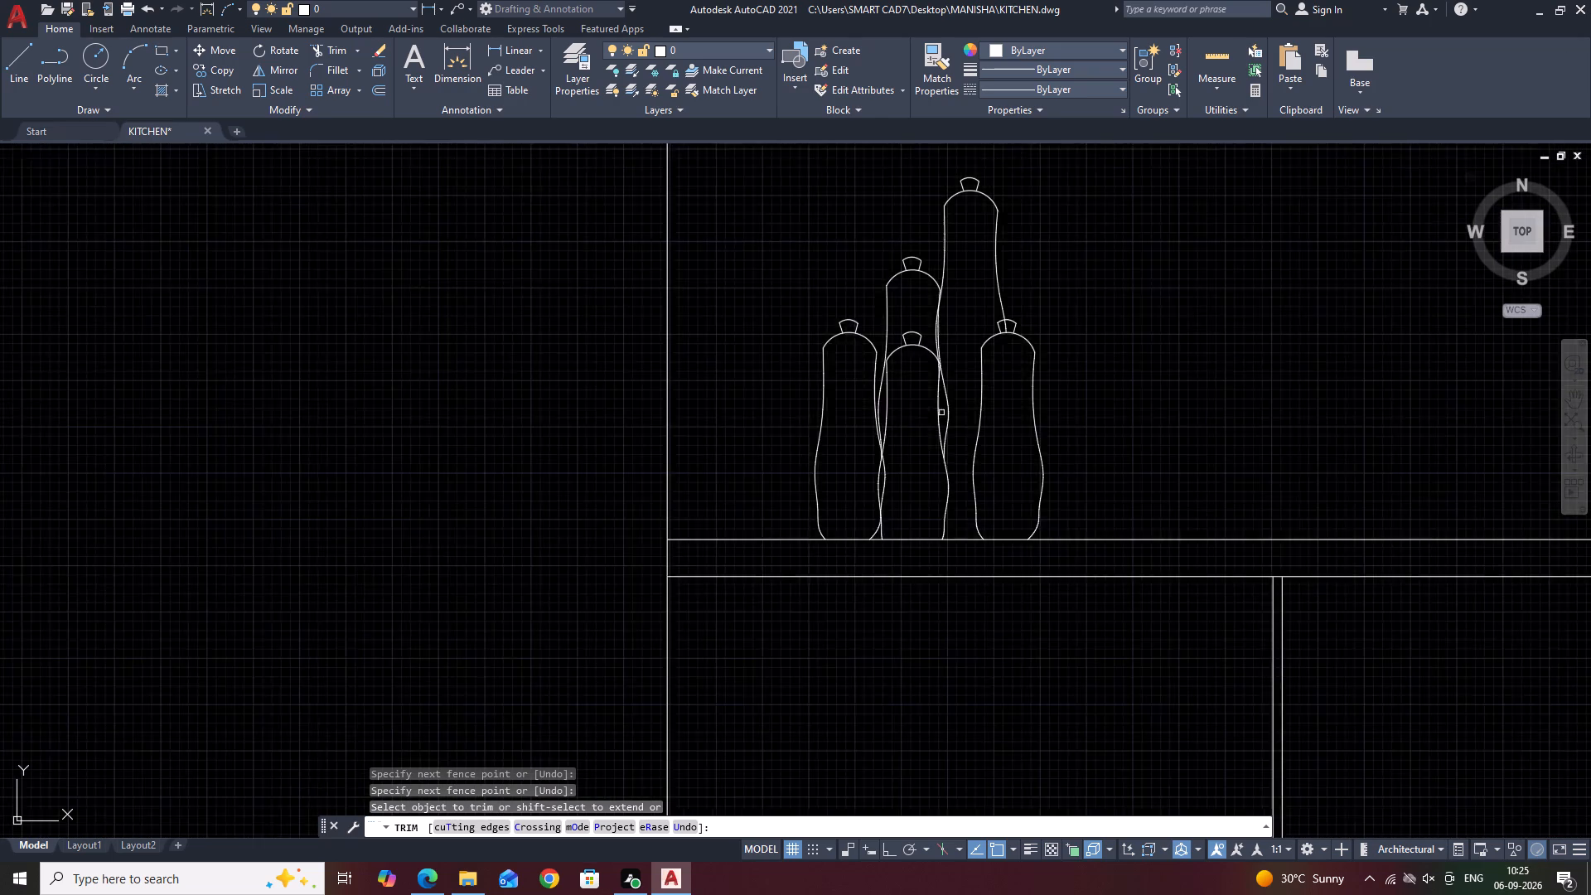
scroll(941, 413, up, 1)
click(953, 382)
click(947, 411)
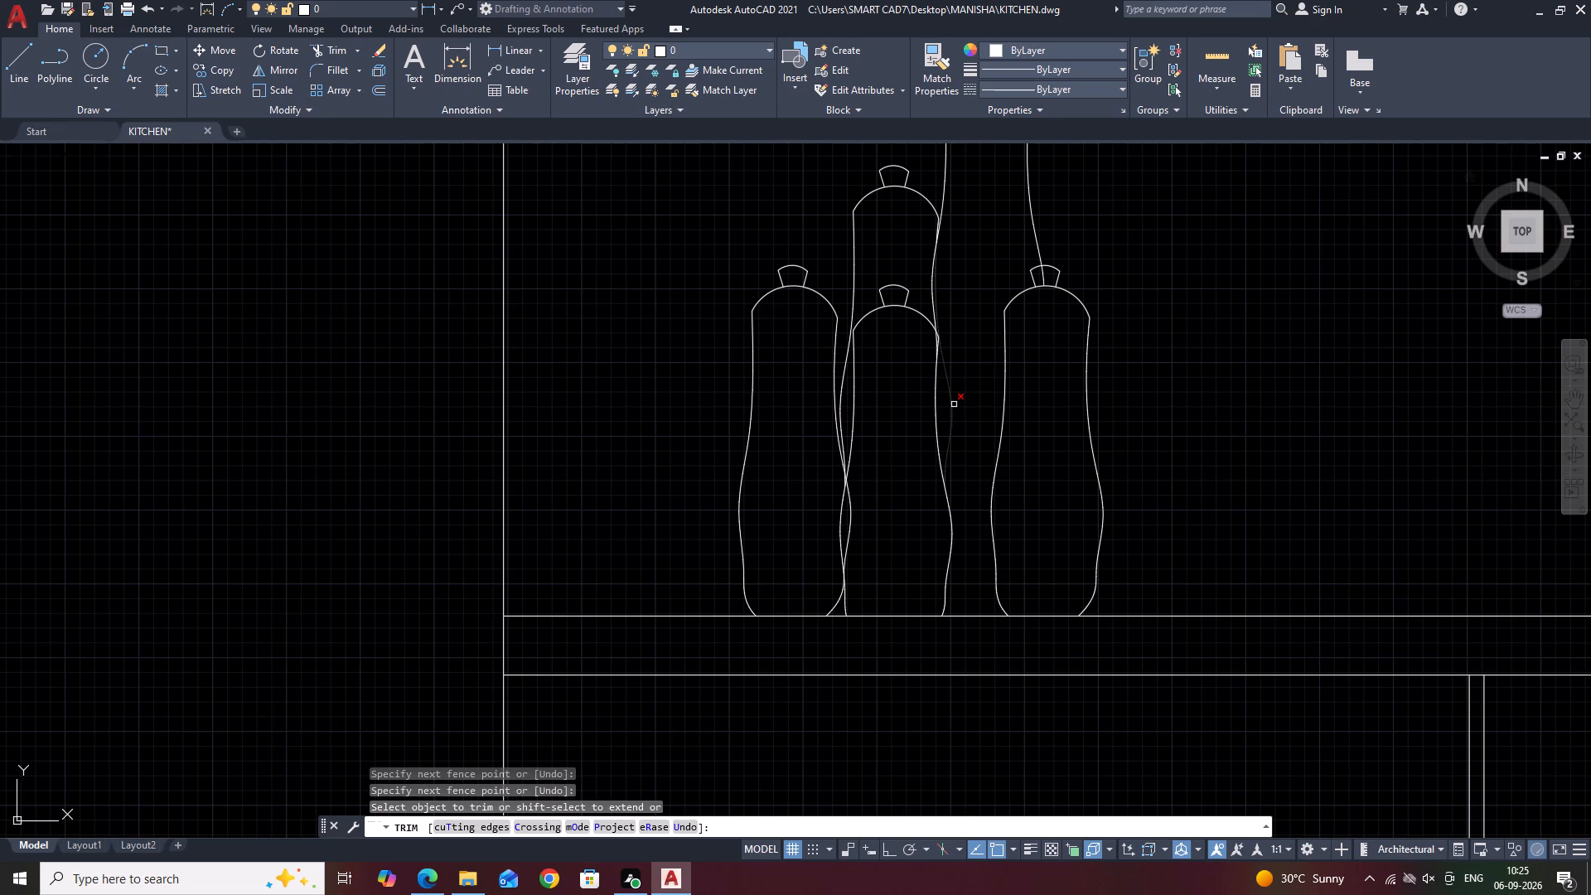
click(946, 389)
click(950, 389)
Trim the outline segment and leftover stub overlapping the leftmost bottle's right side.
click(843, 512)
scroll(829, 496, up, 2)
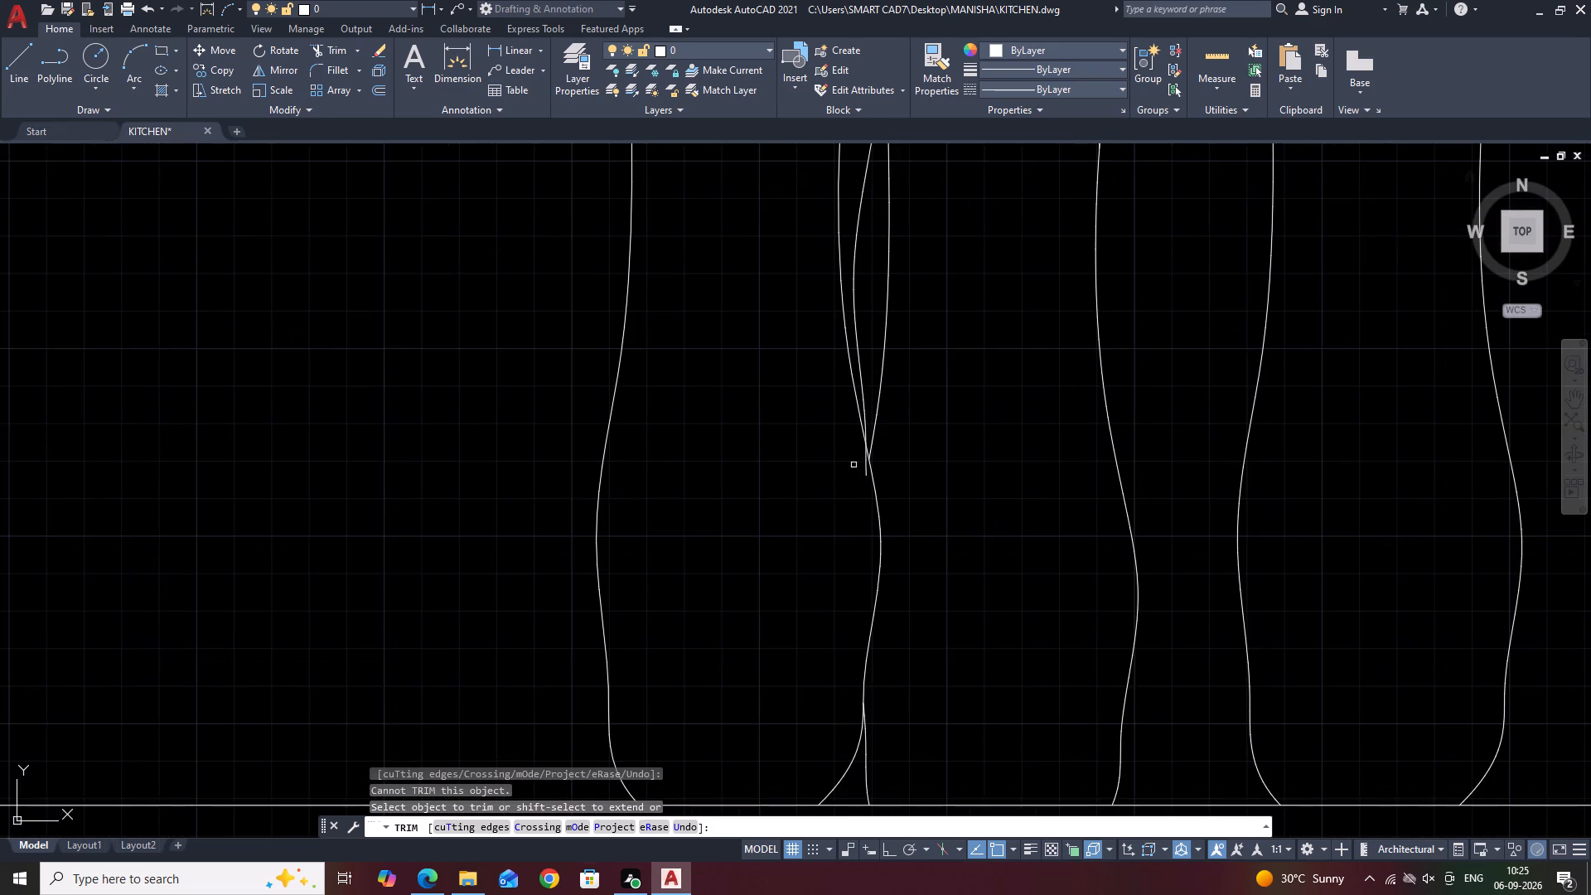
scroll(854, 458, up, 2)
click(880, 475)
scroll(938, 385, down, 6)
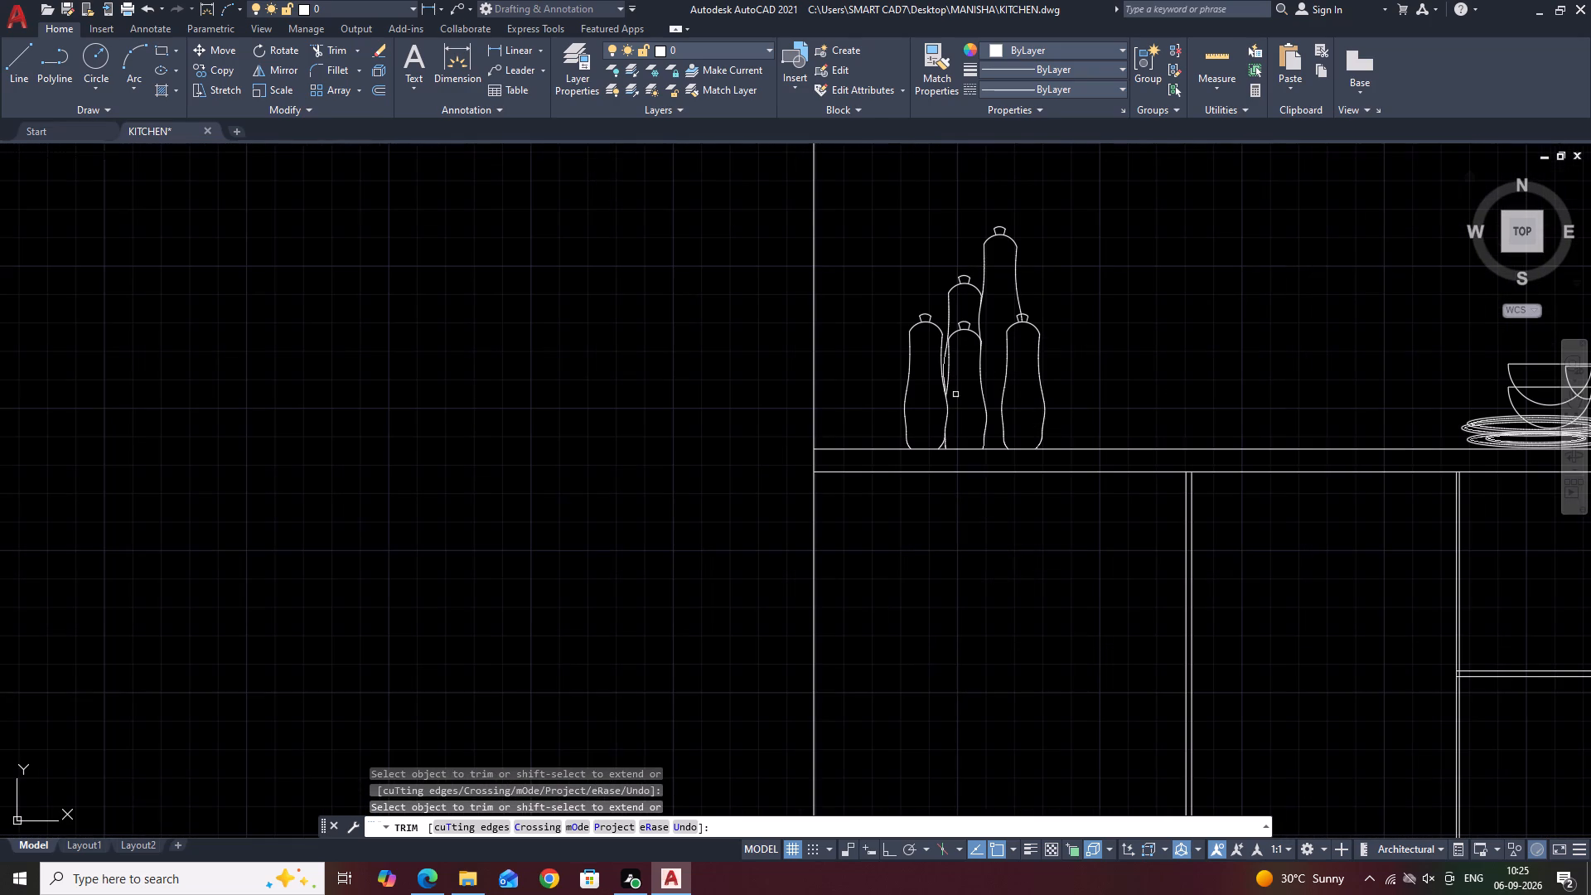
key(Escape)
Draw a small rectangle above the countertop, just right of the bottle group.
scroll(979, 296, down, 1)
middle_drag(1083, 287, 988, 340)
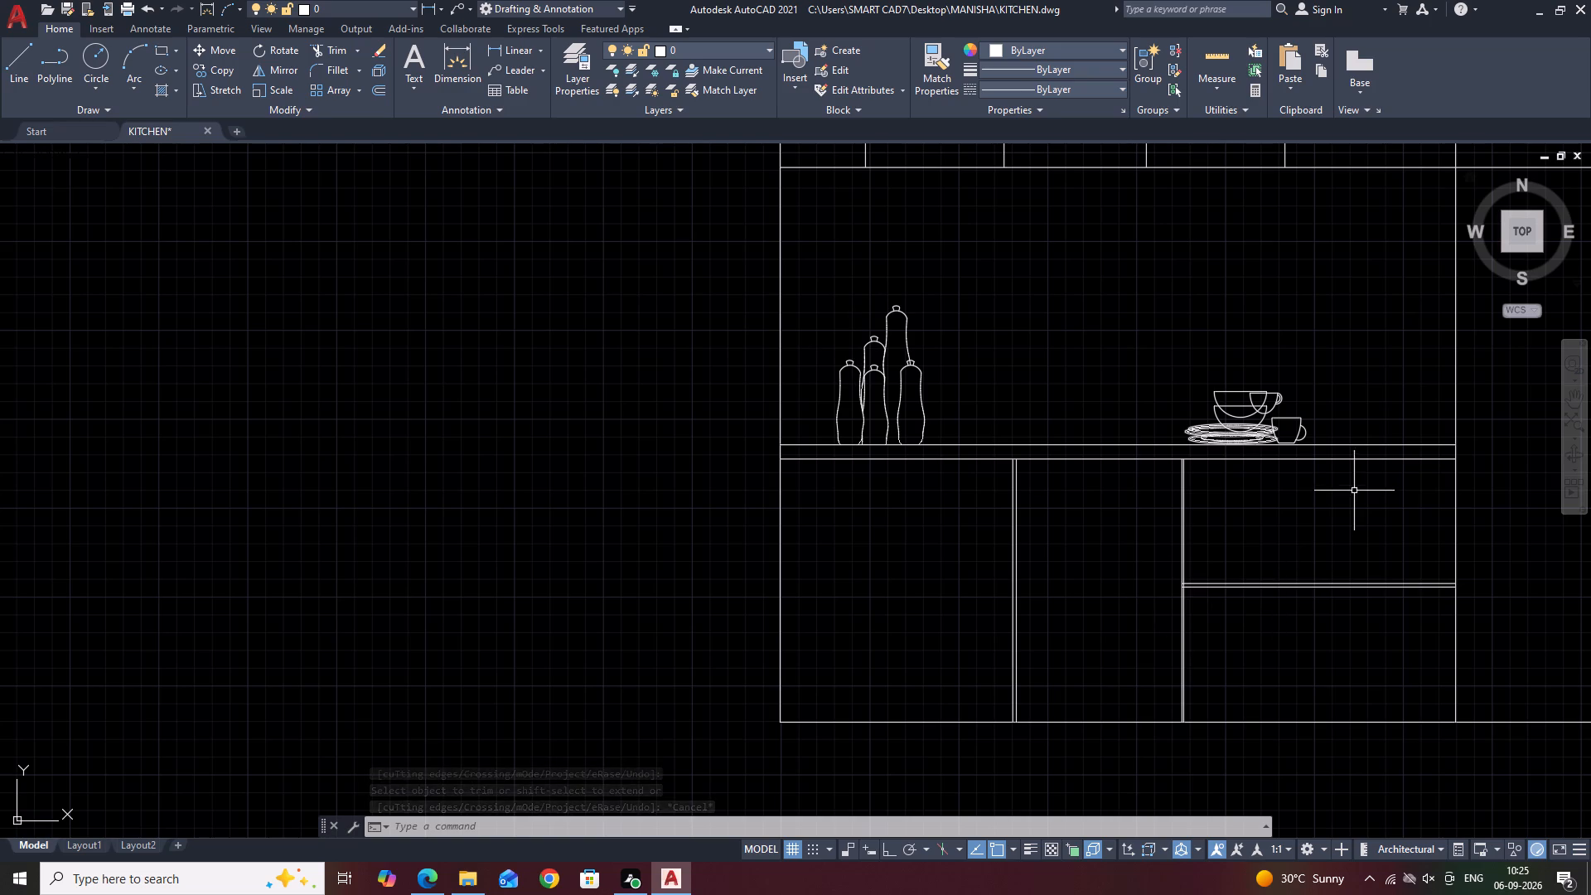
scroll(921, 426, up, 1)
scroll(1071, 404, down, 3)
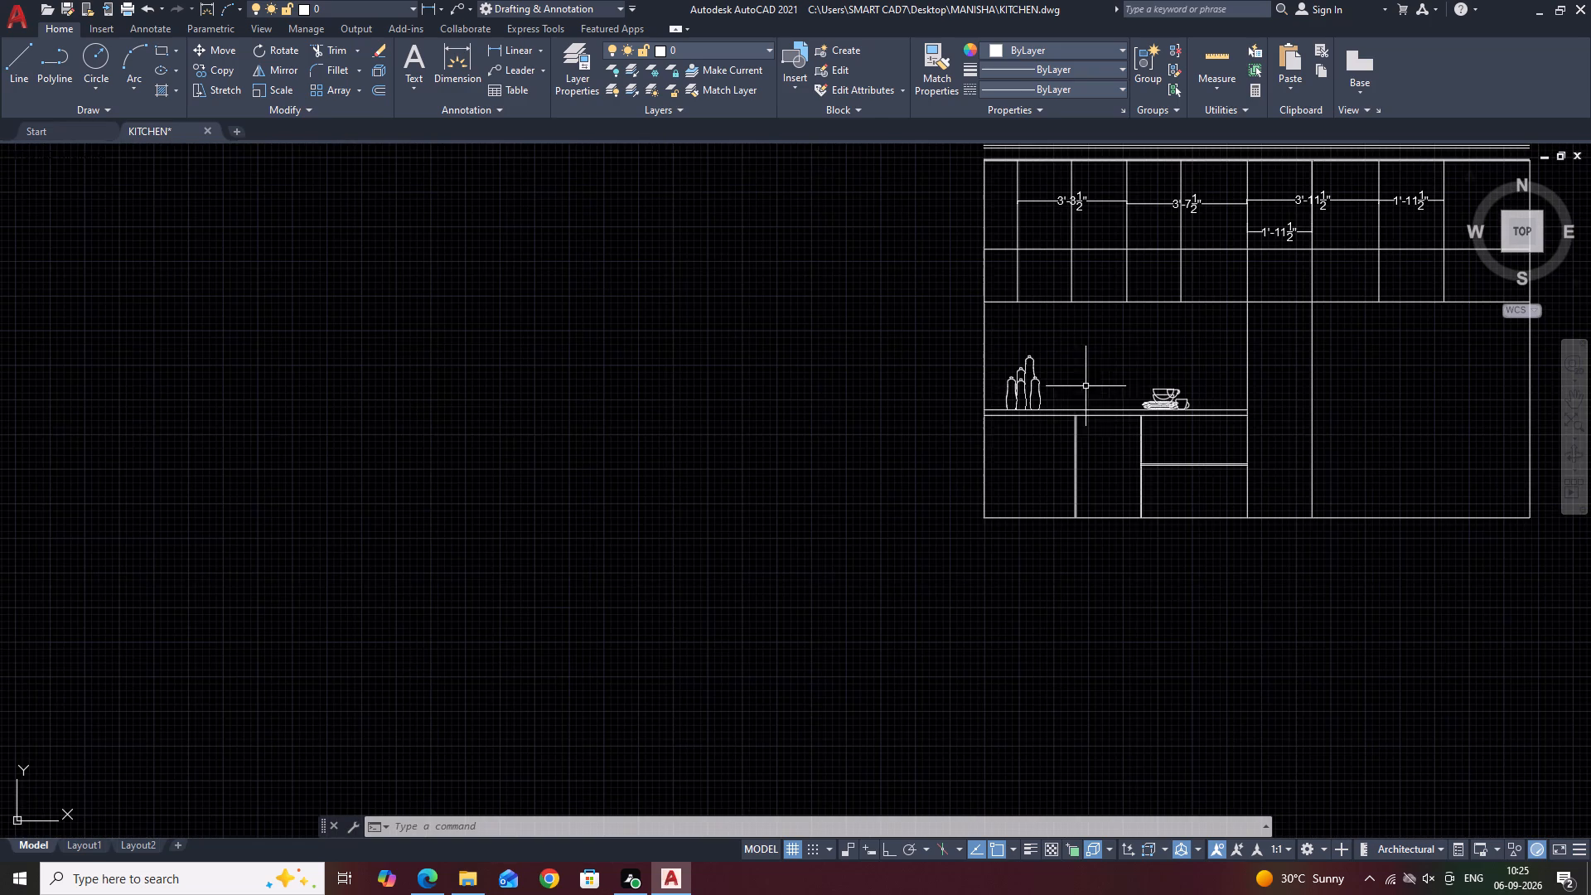
middle_drag(1195, 337, 1126, 339)
scroll(975, 425, up, 2)
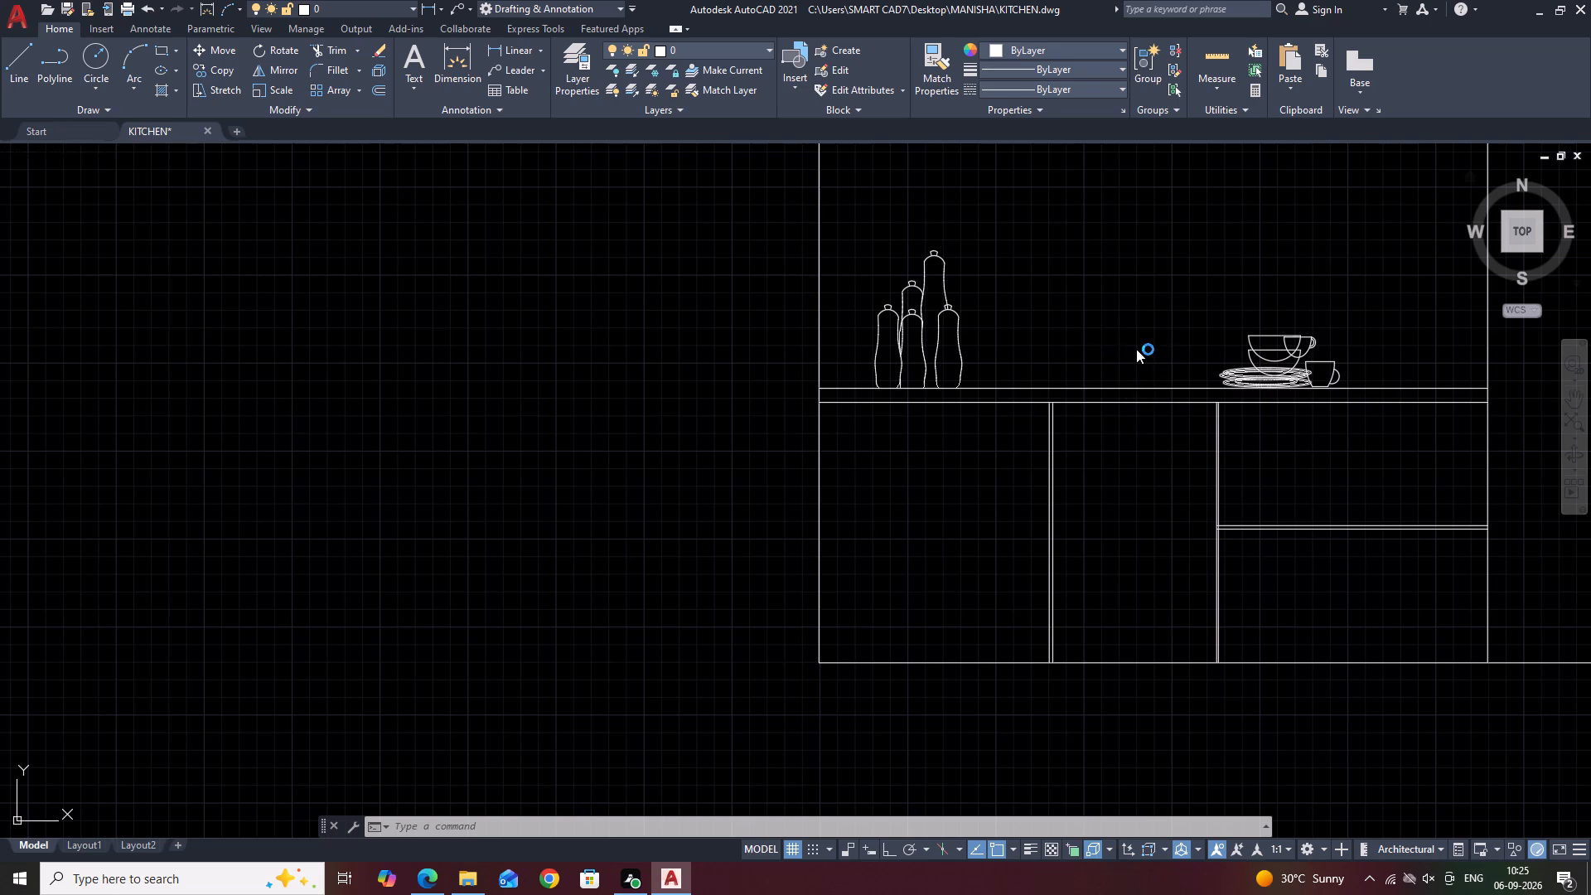
key(e)
key(c)
key(space)
key(r)
key(e)
key(c)
key(space)
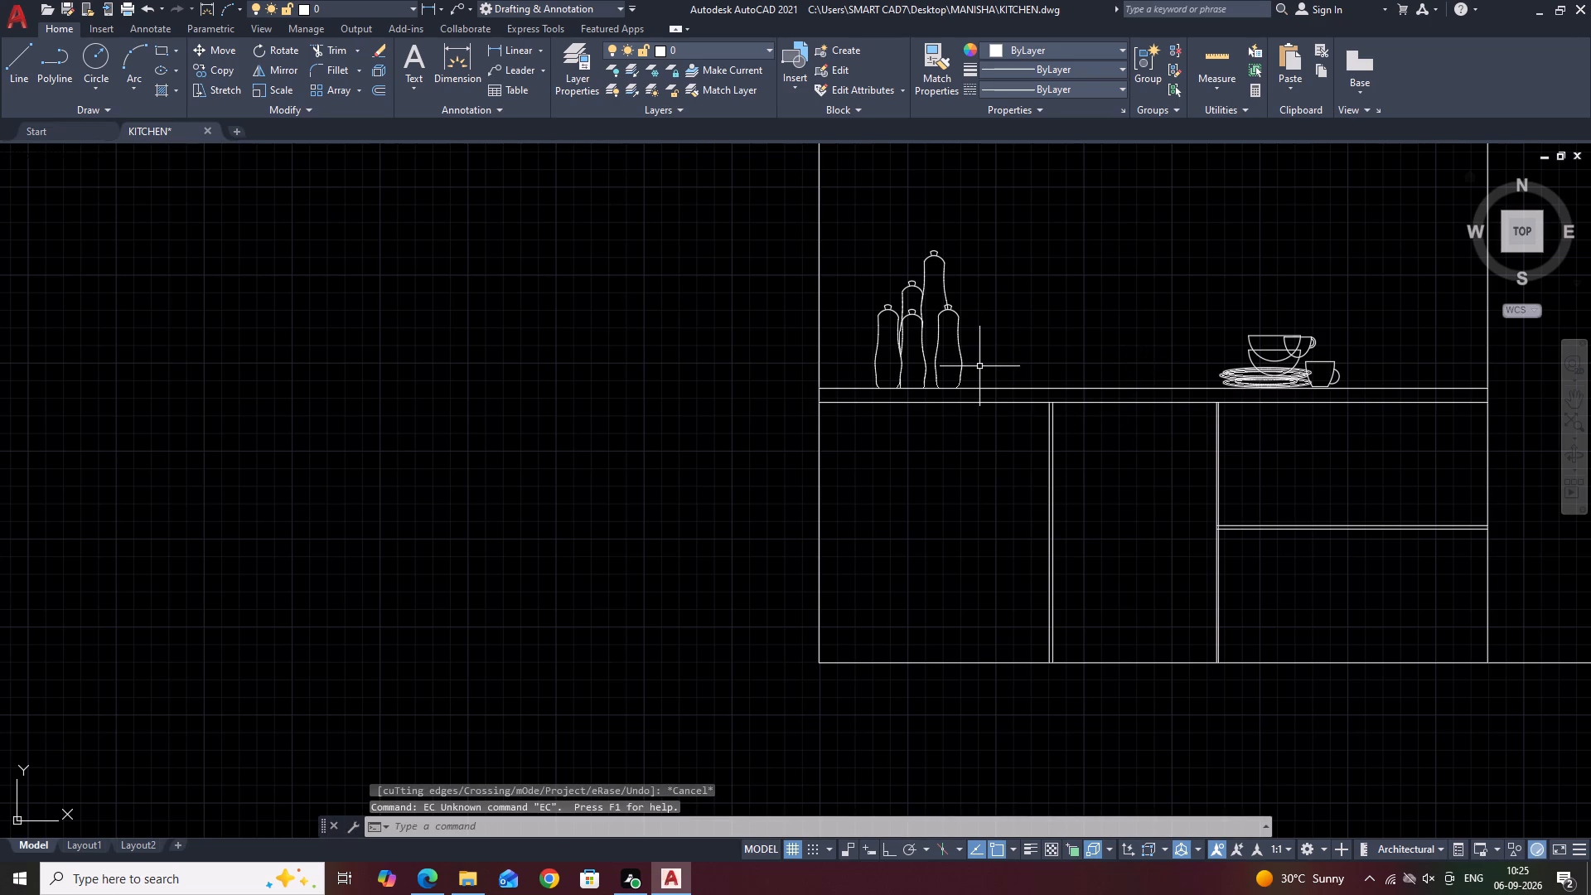
text(RE)
text(C)
key(space)
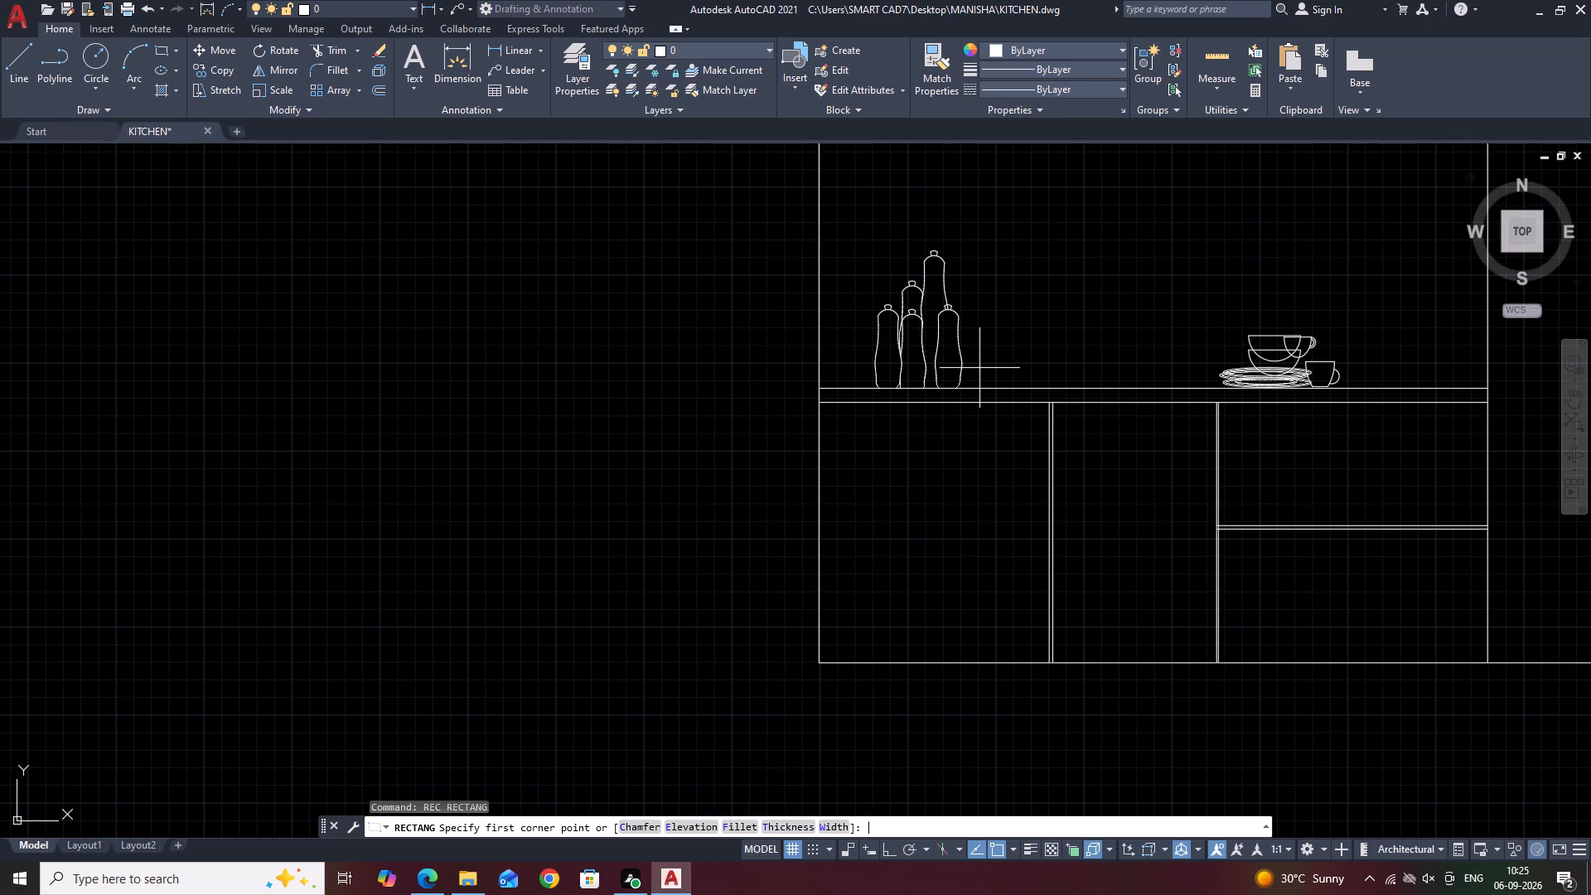
scroll(979, 380, up, 2)
middle_drag(965, 235, 926, 303)
scroll(926, 306, down, 1)
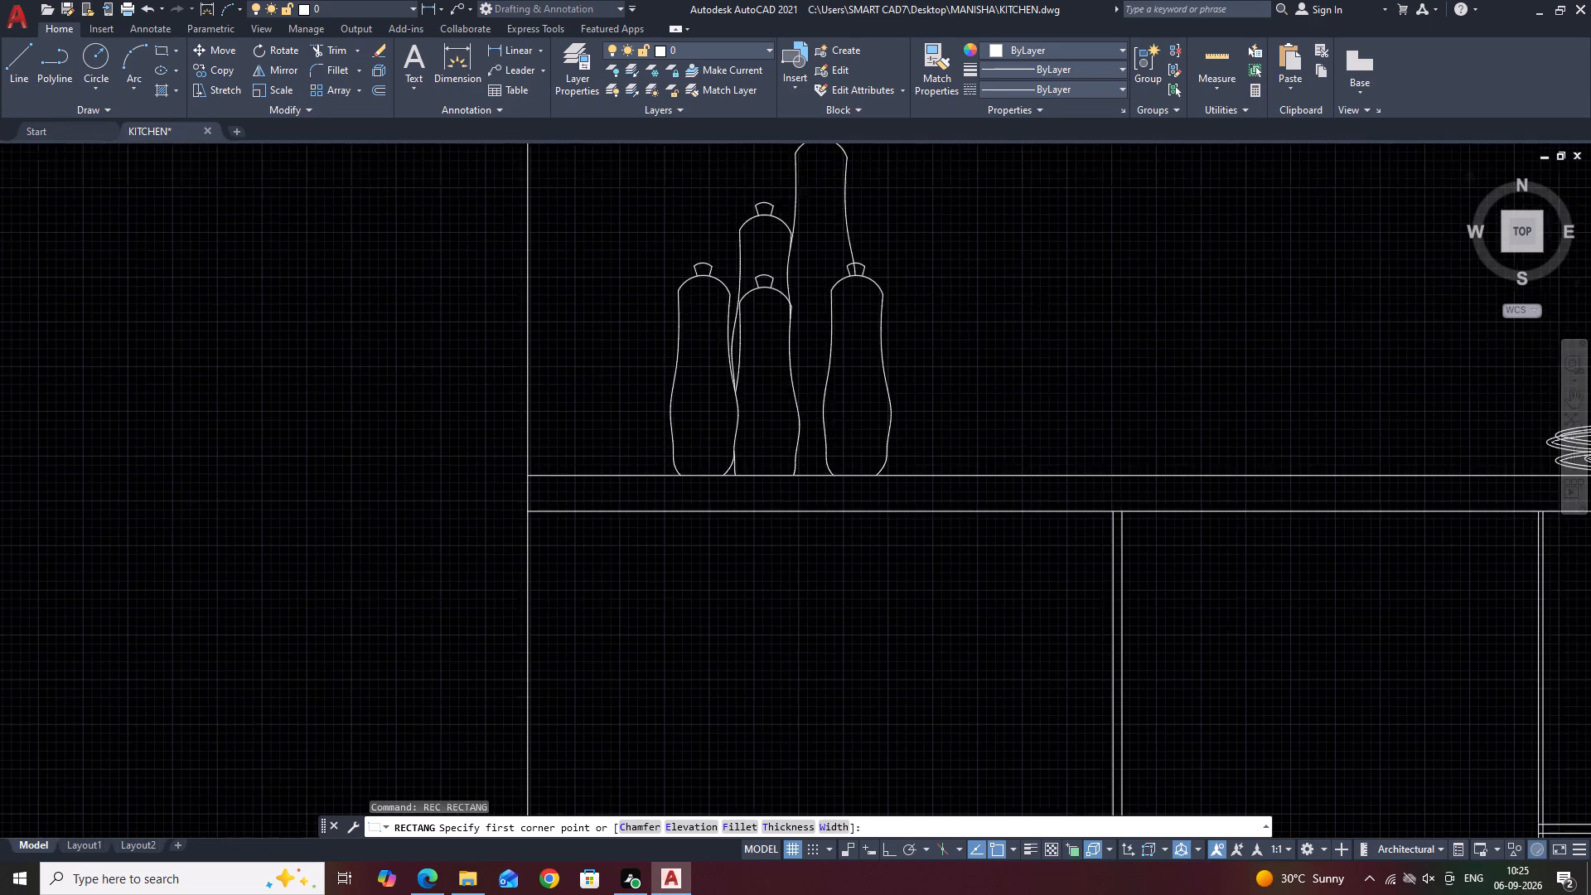
click(931, 278)
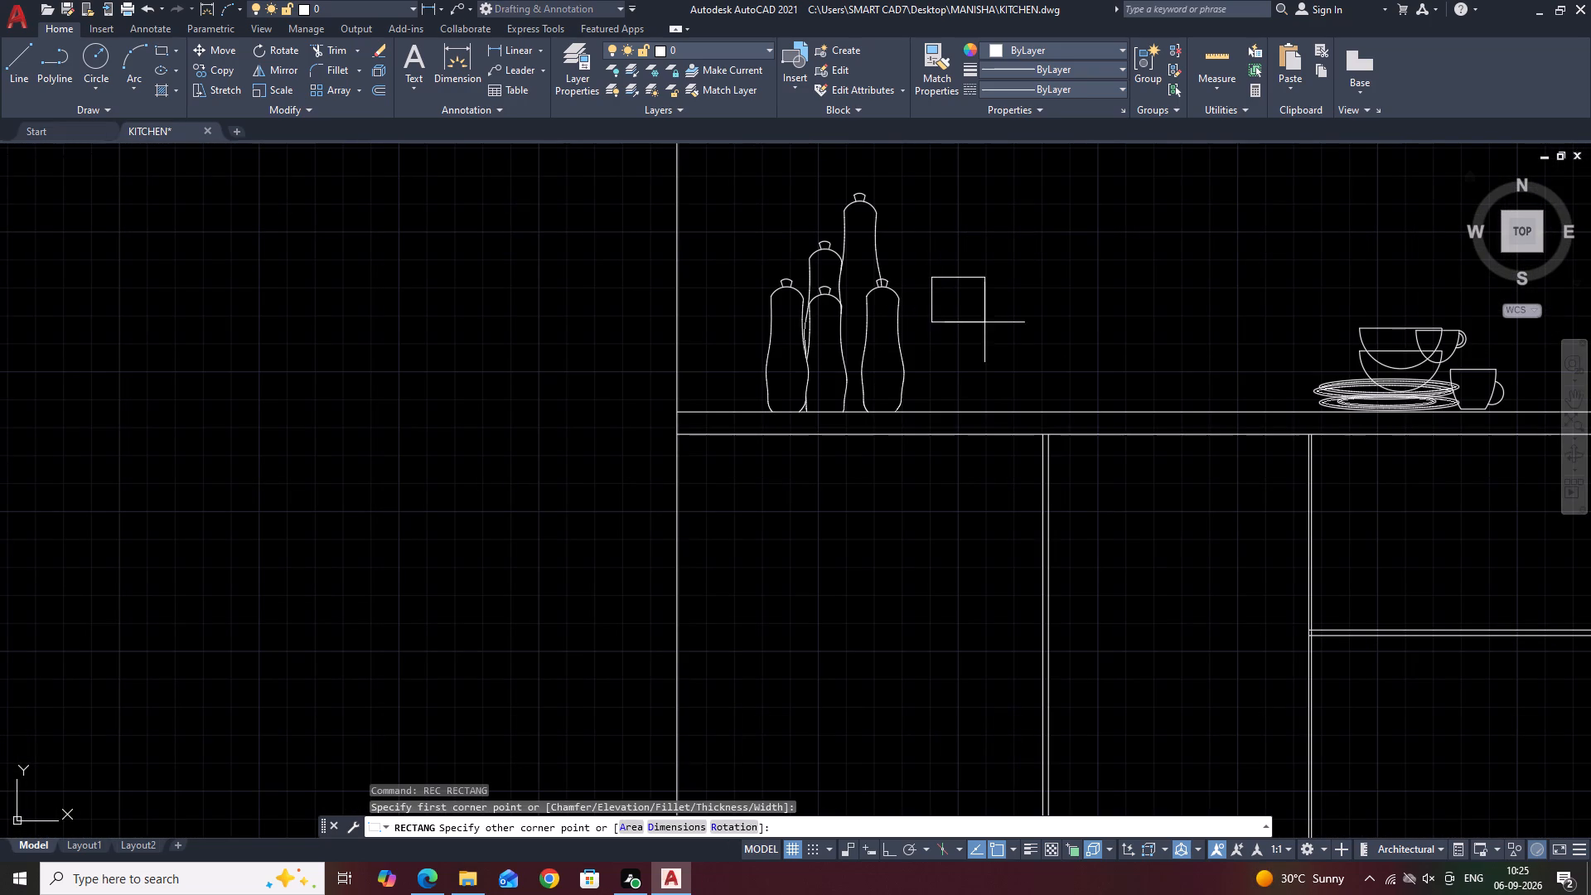
key(F8)
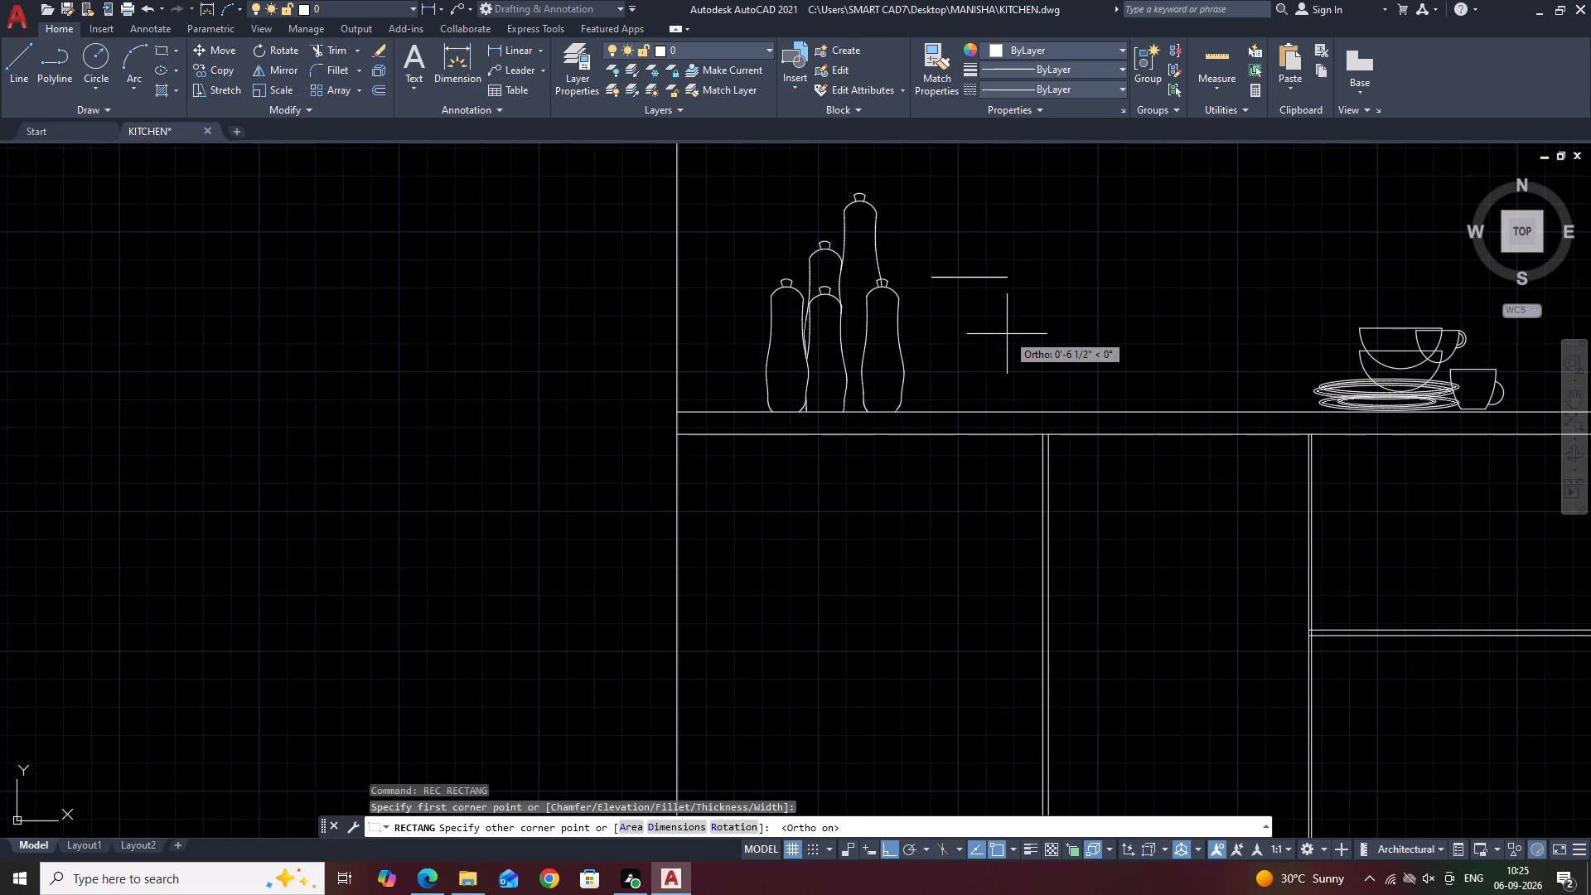
key(F8)
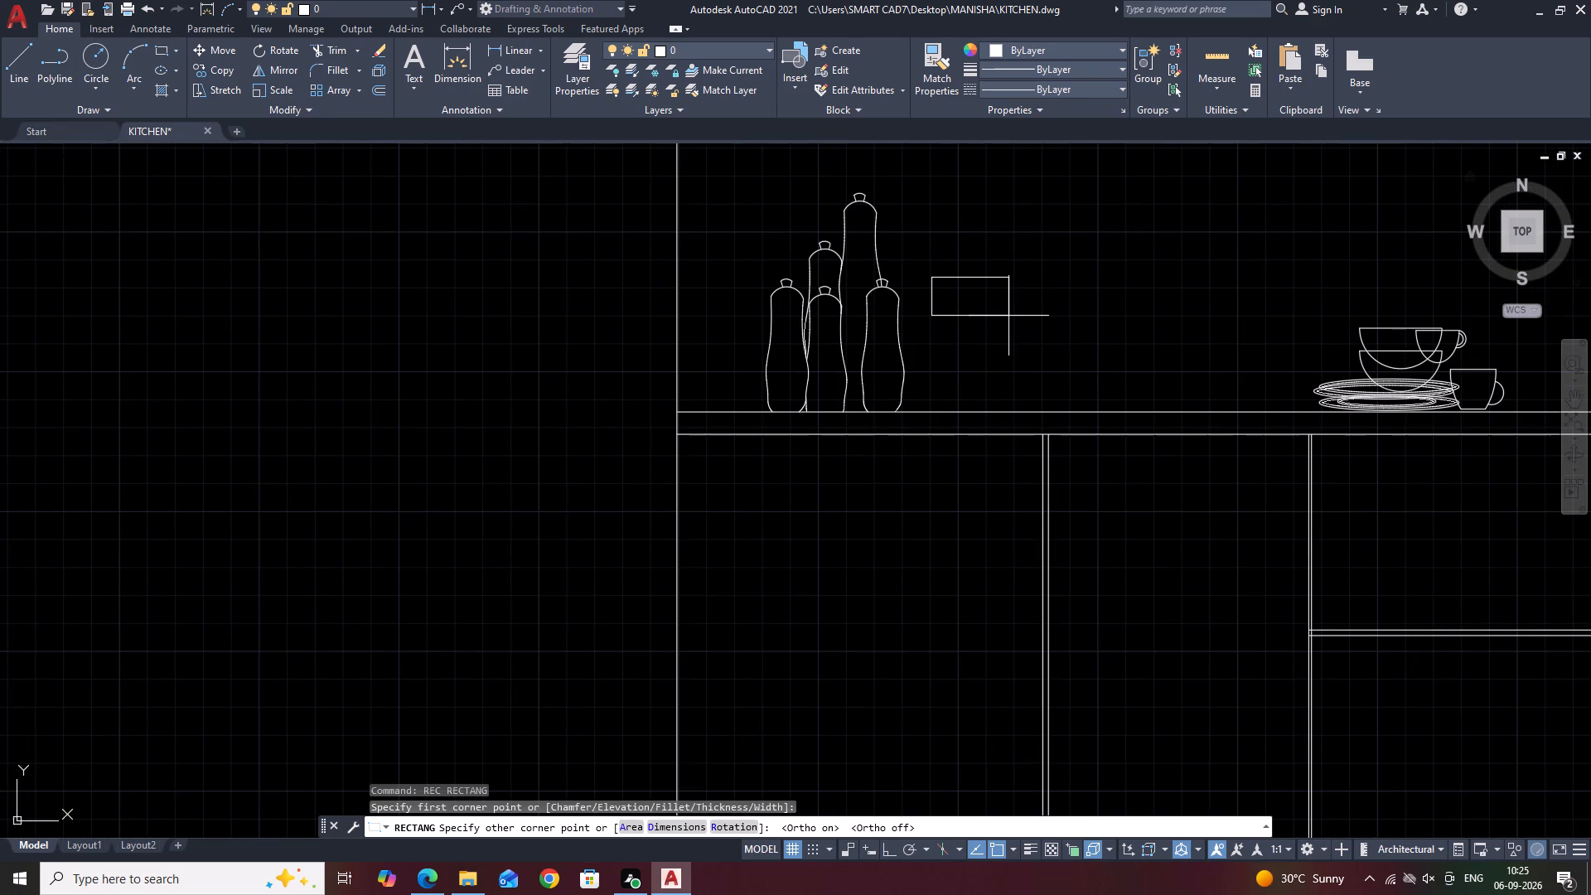
click(991, 320)
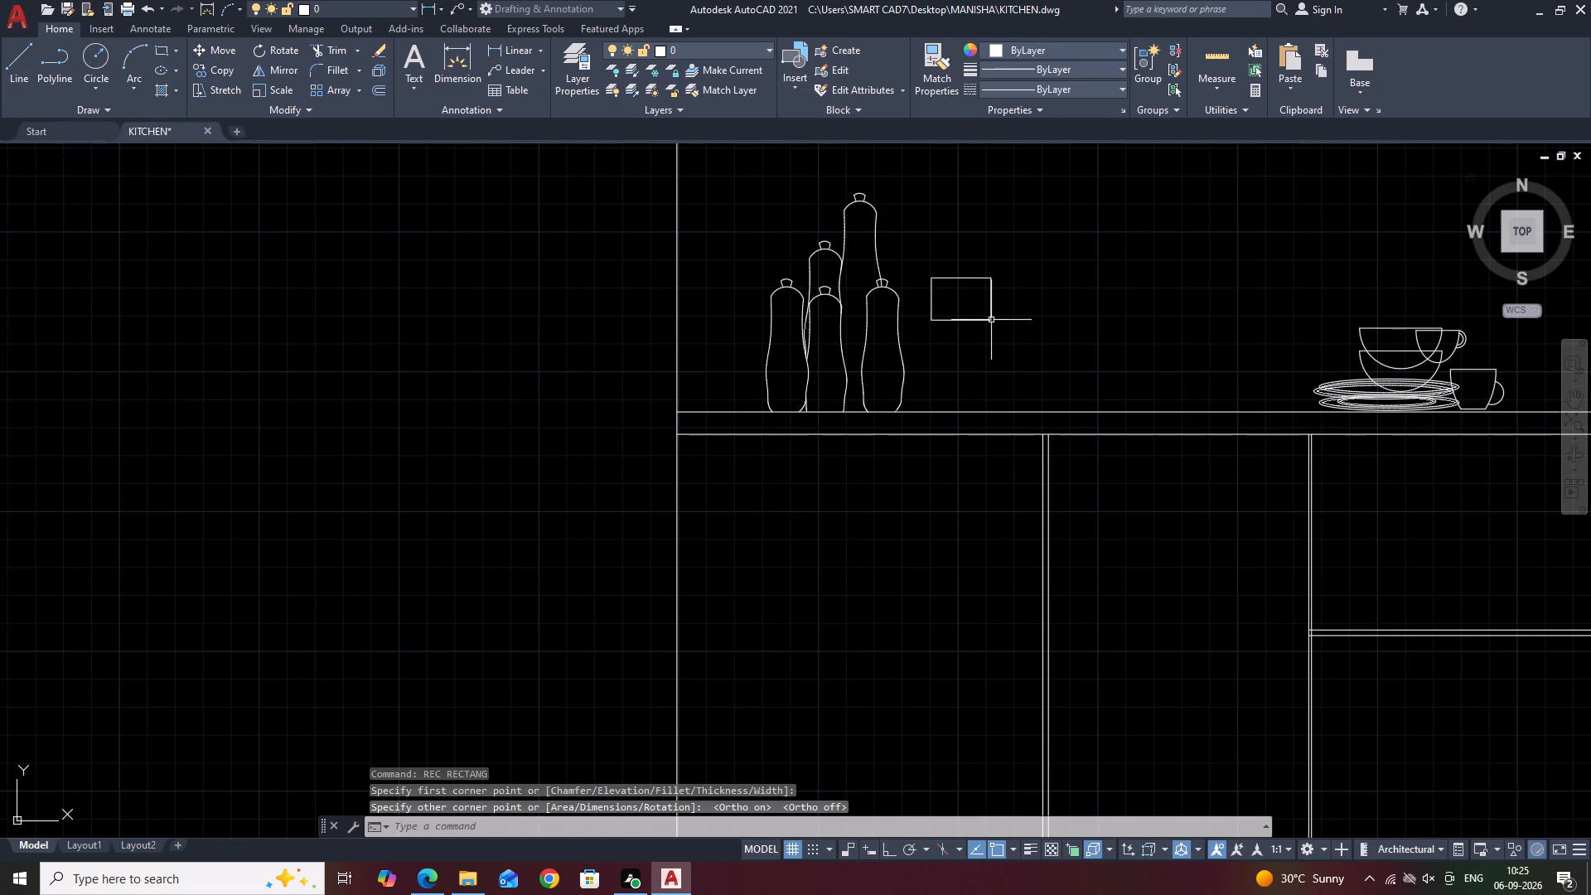
Stretch the small rectangle's right edge slightly outward to widen it.
scroll(989, 301, up, 1)
click(989, 301)
scroll(991, 299, up, 3)
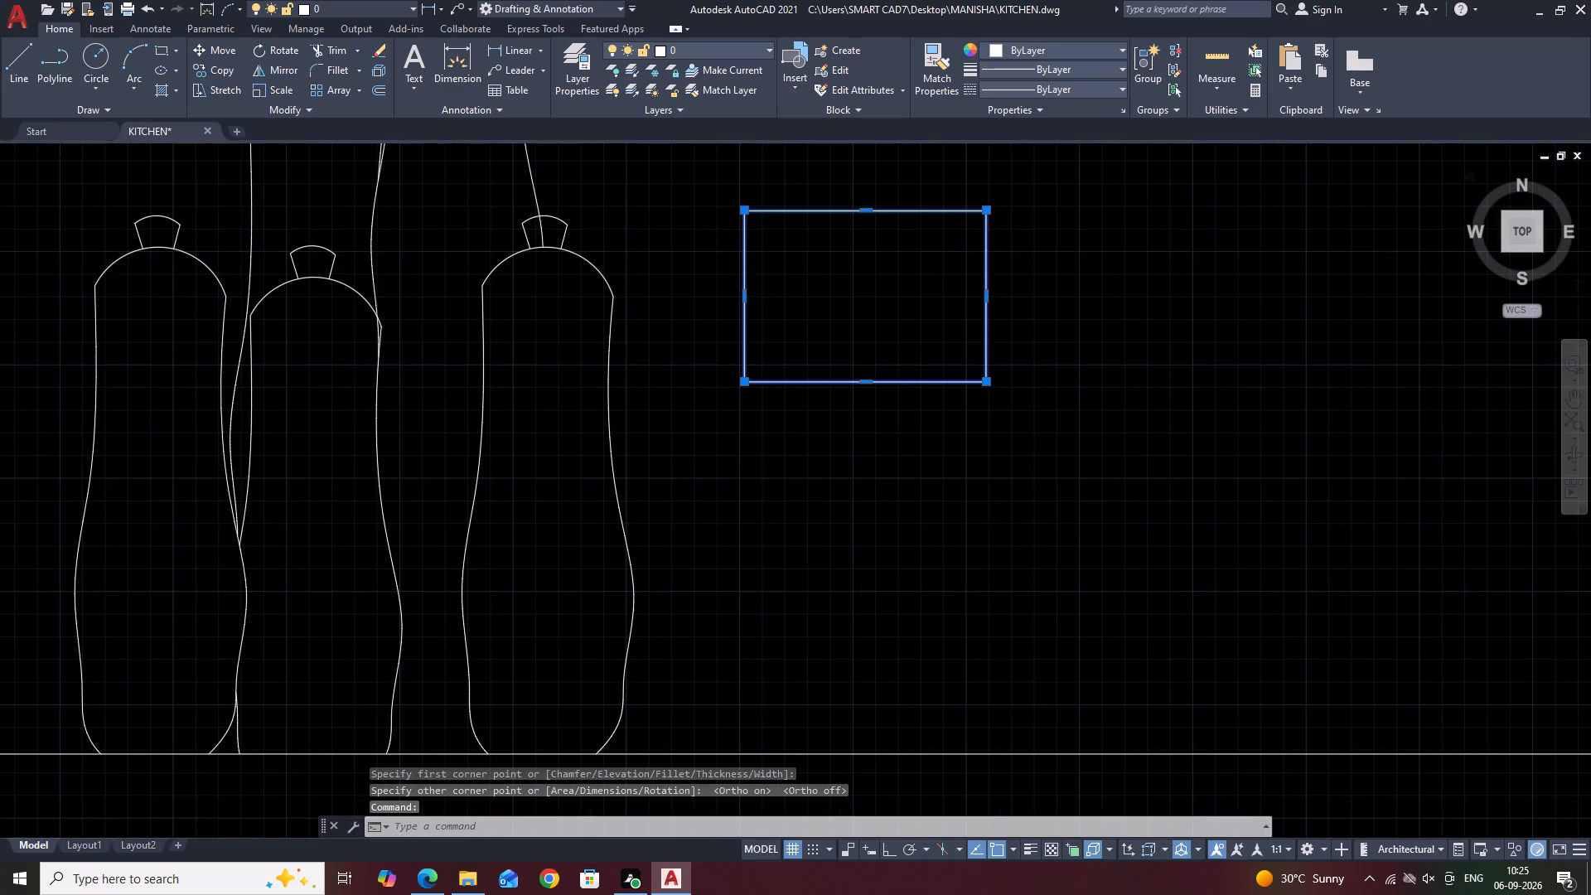
click(984, 298)
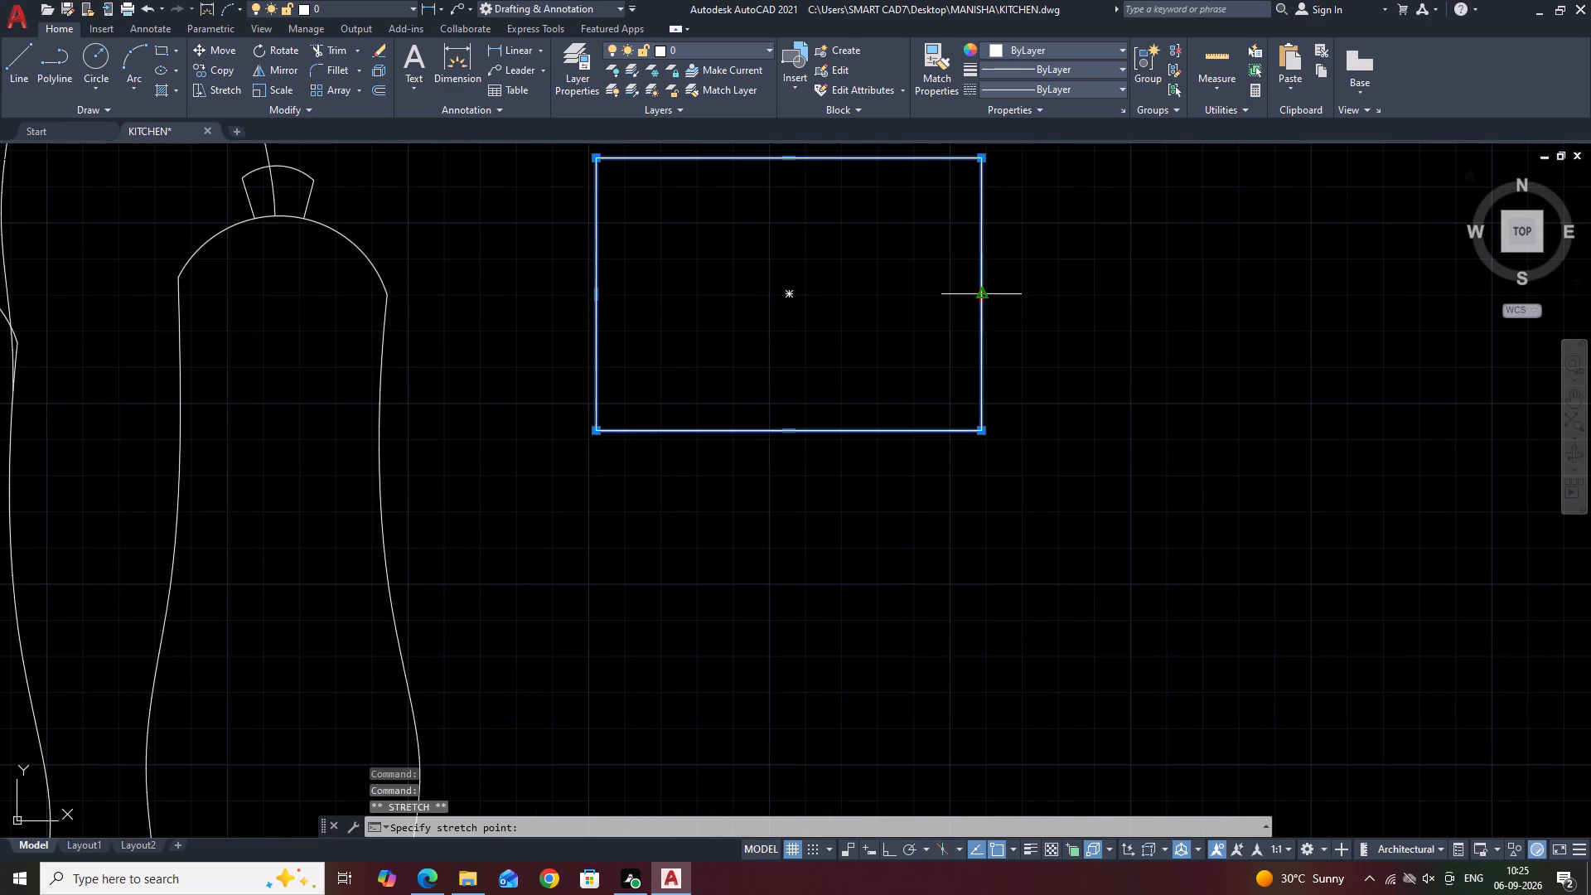
click(1012, 302)
key(Escape)
scroll(985, 283, down, 3)
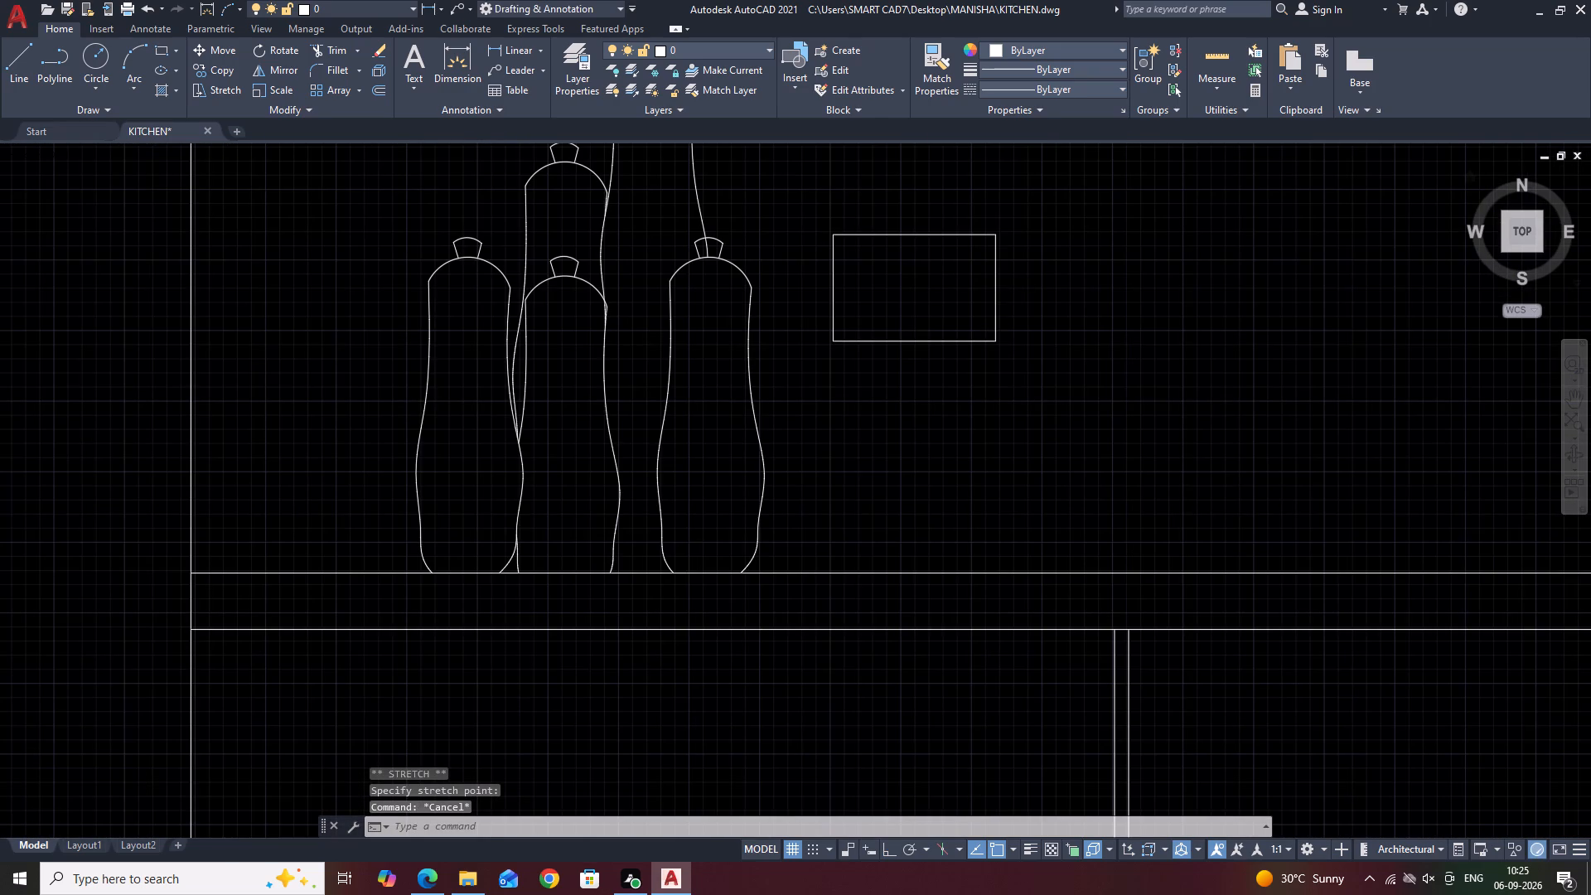
Fillet the rectangle's two top corners with a 2" radius.
key(f)
key(space)
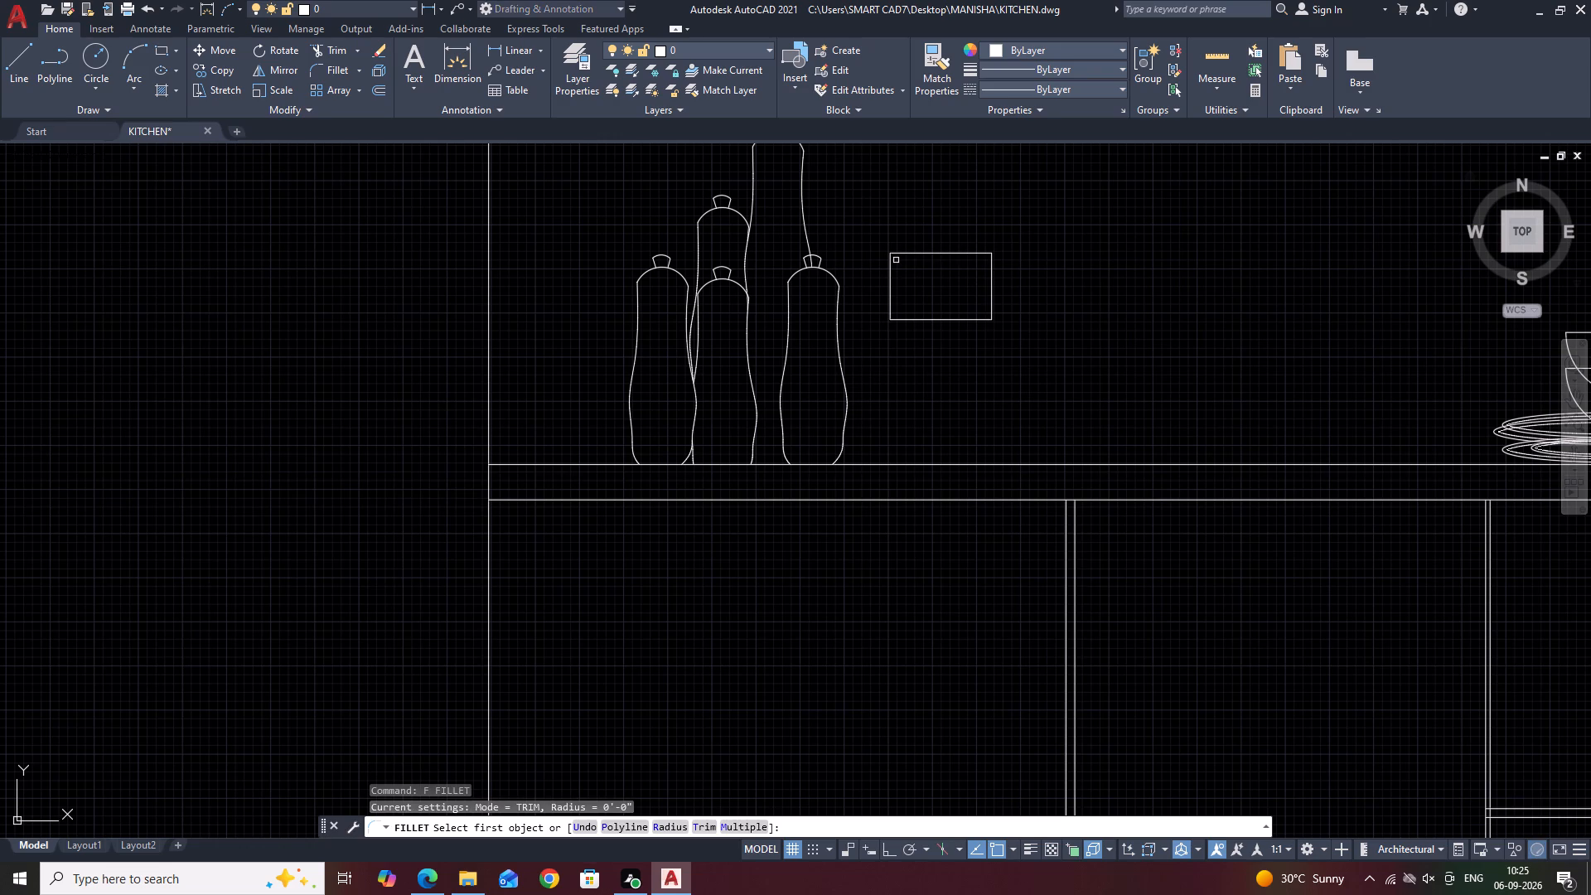
text(R)
key(space)
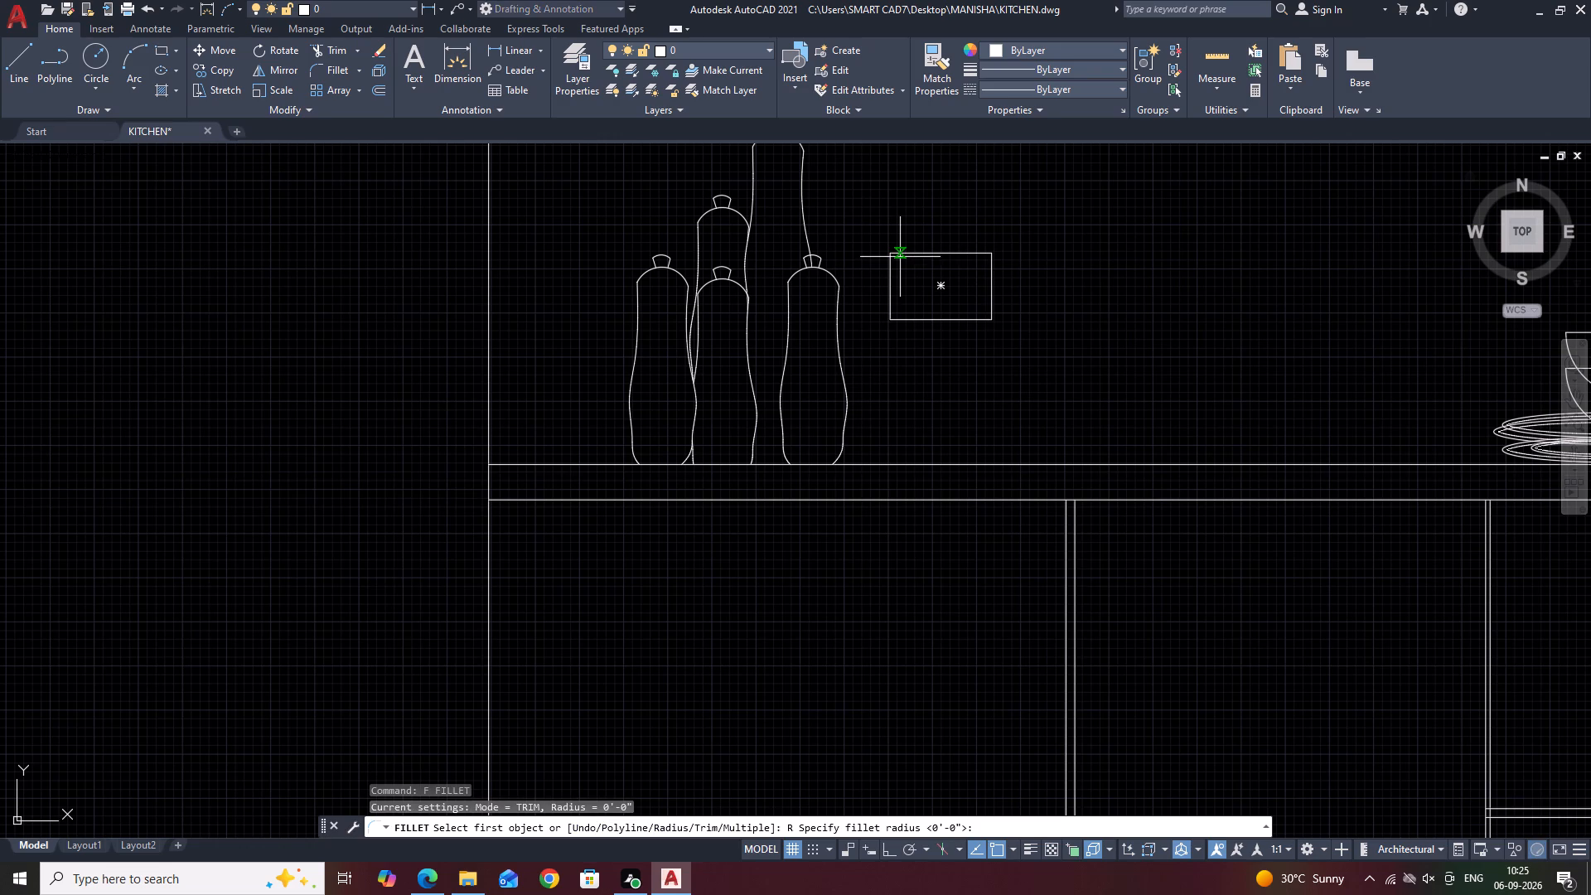
text(2)
key(space)
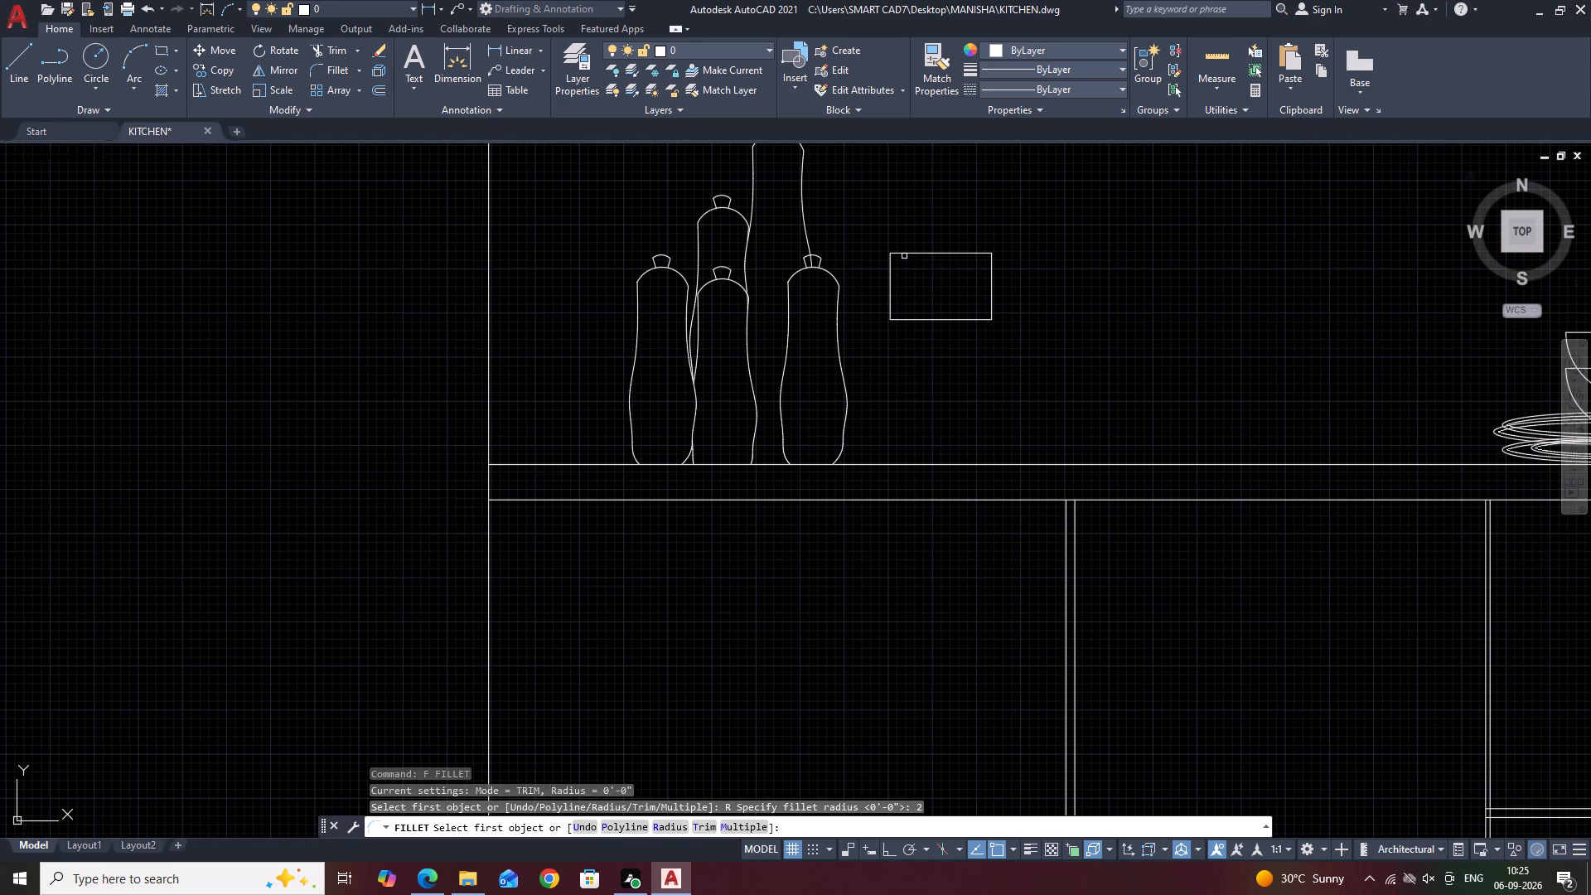
click(906, 256)
click(907, 254)
click(889, 271)
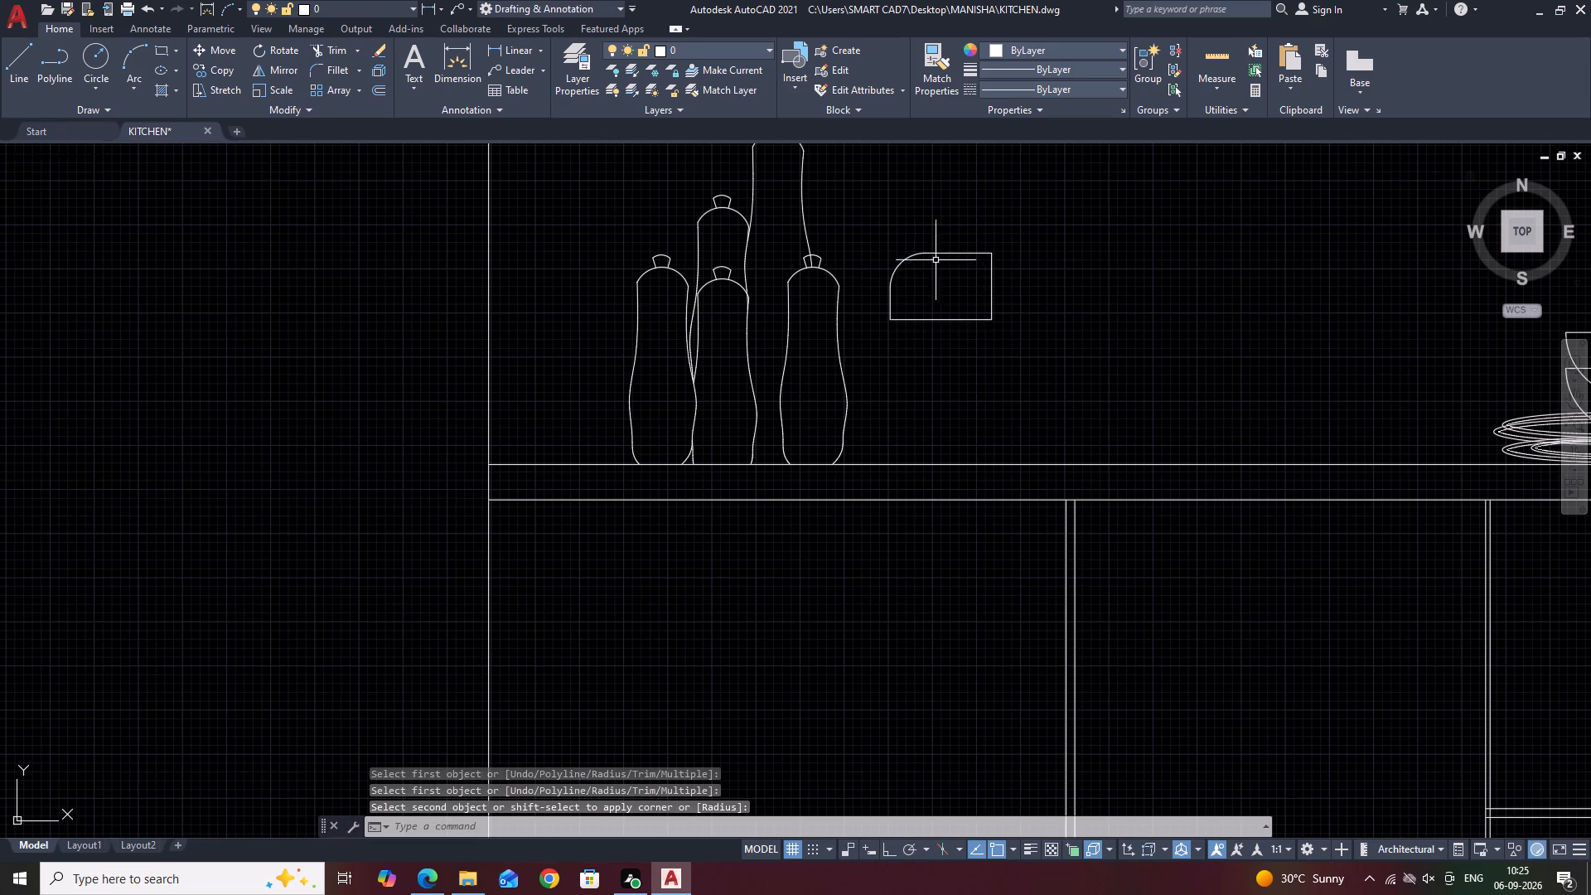
key(space)
click(963, 254)
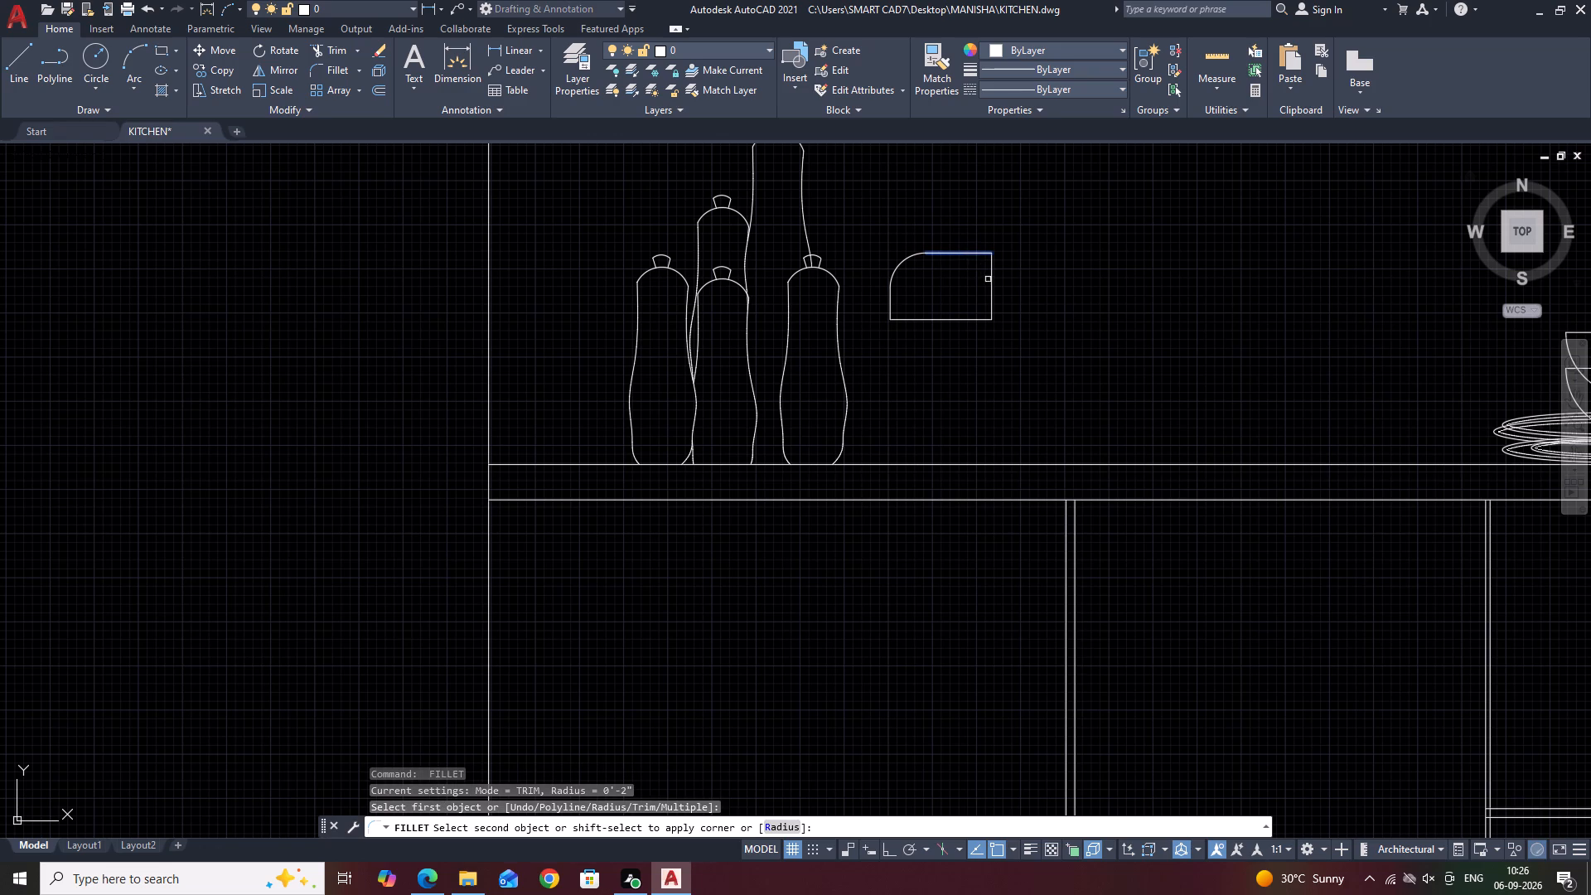
click(993, 287)
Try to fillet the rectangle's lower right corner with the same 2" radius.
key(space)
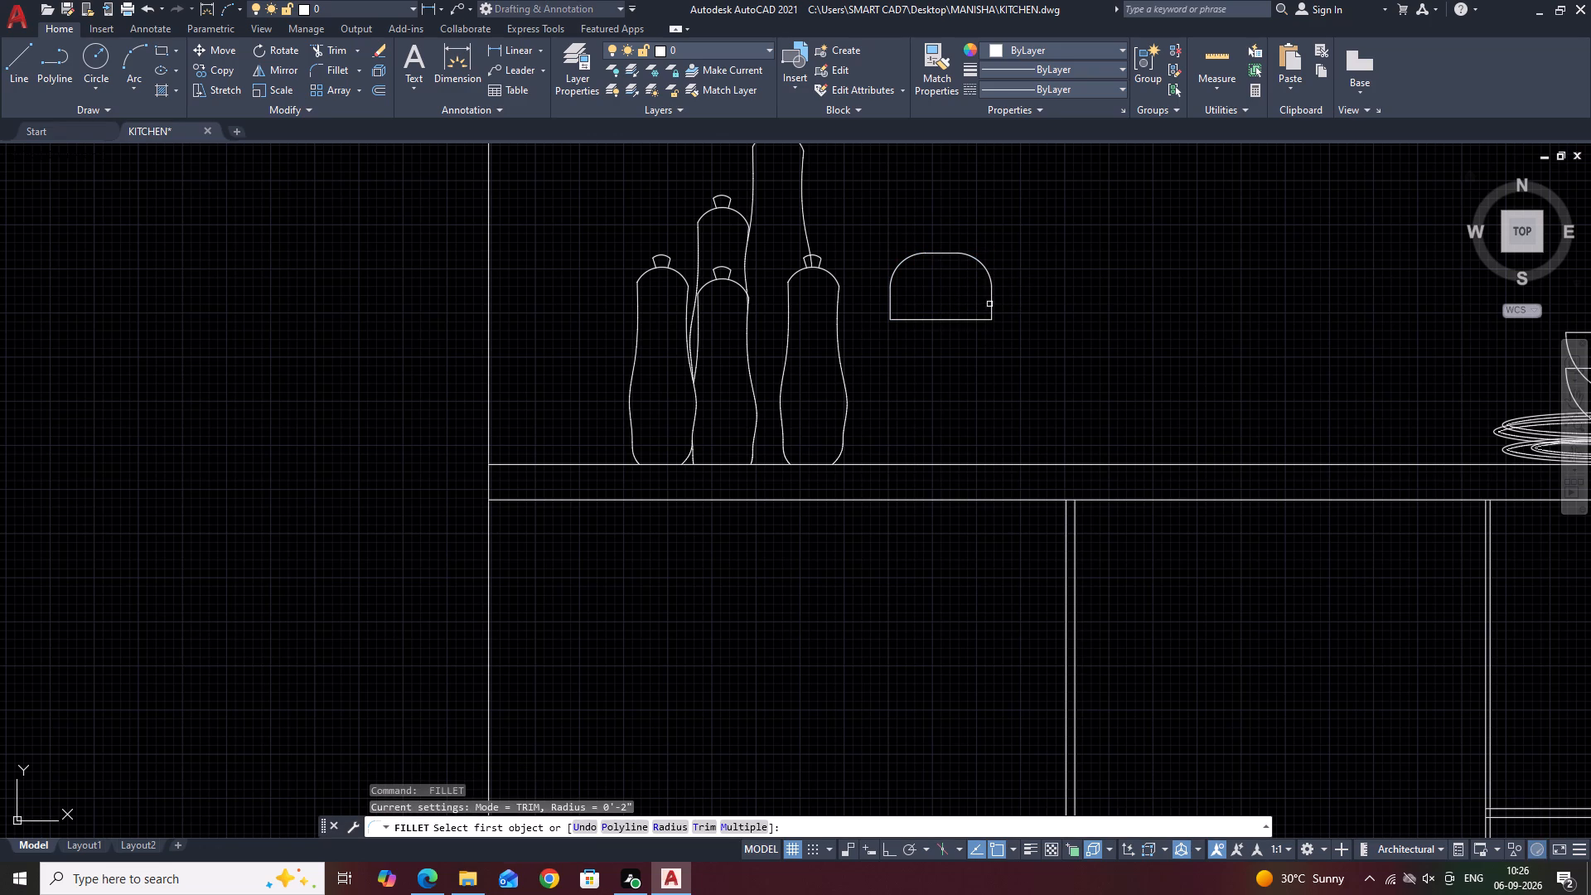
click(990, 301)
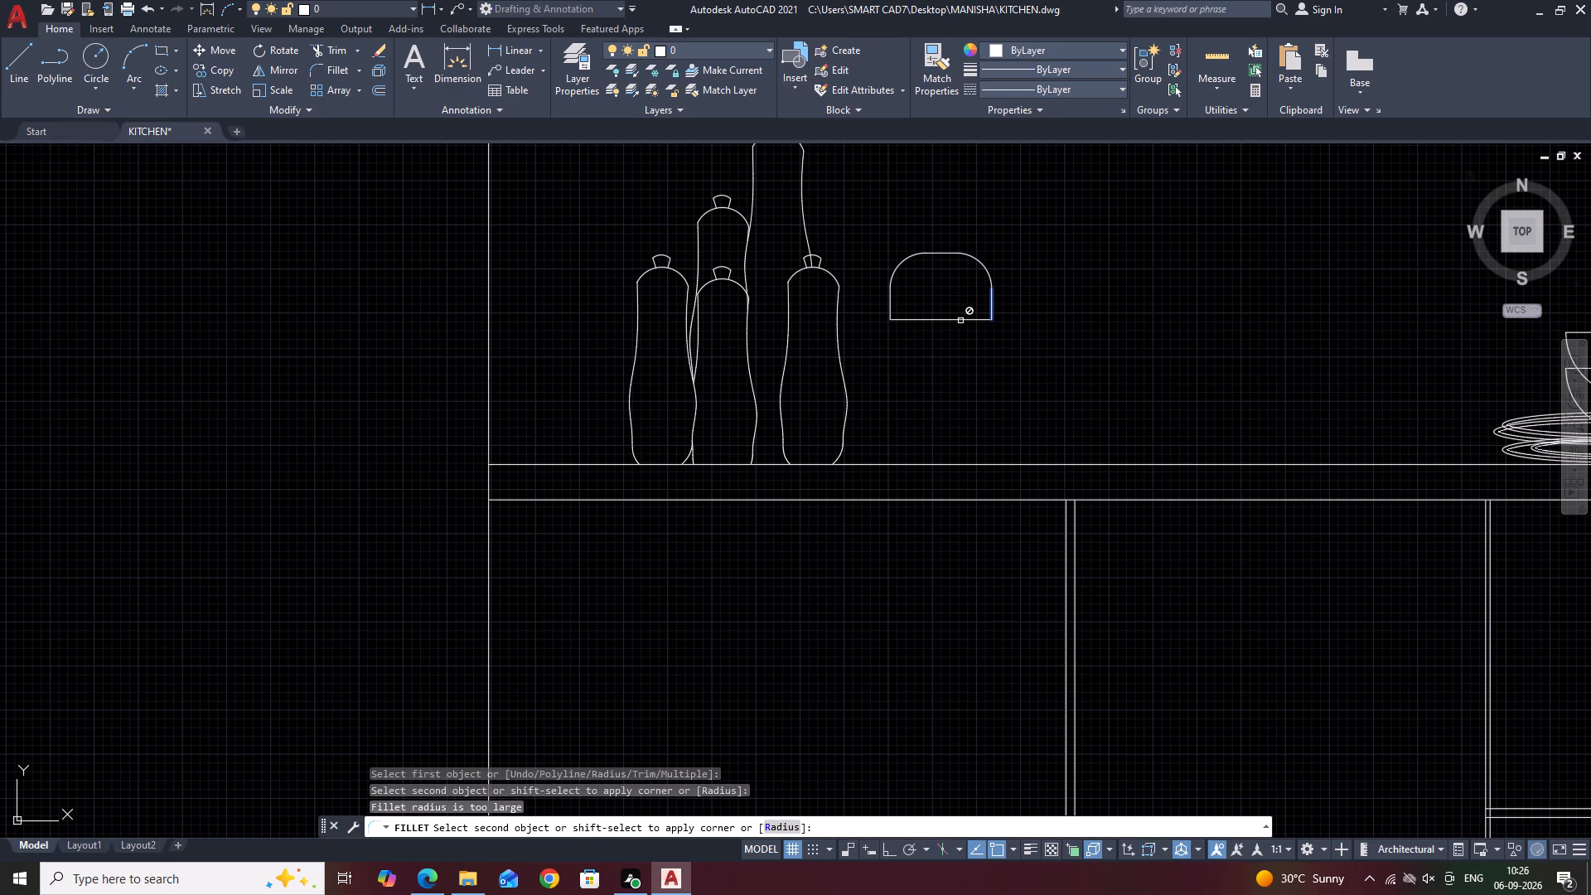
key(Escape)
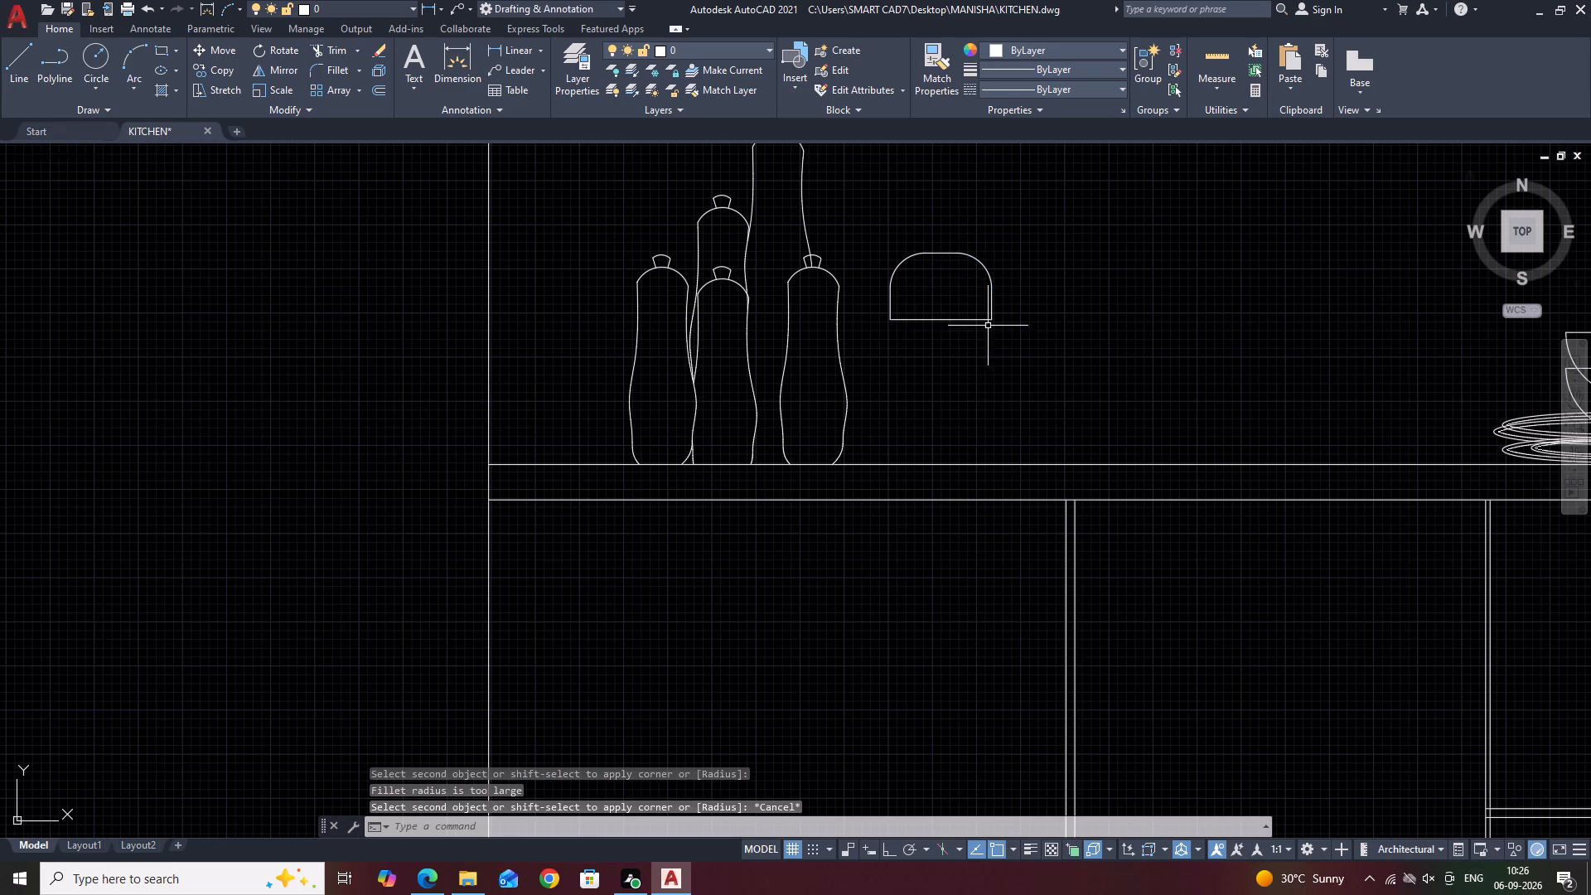
Mirror the round-topped shape downward across its bottom edge, keeping the original.
scroll(1012, 283, up, 2)
click(1018, 244)
click(689, 328)
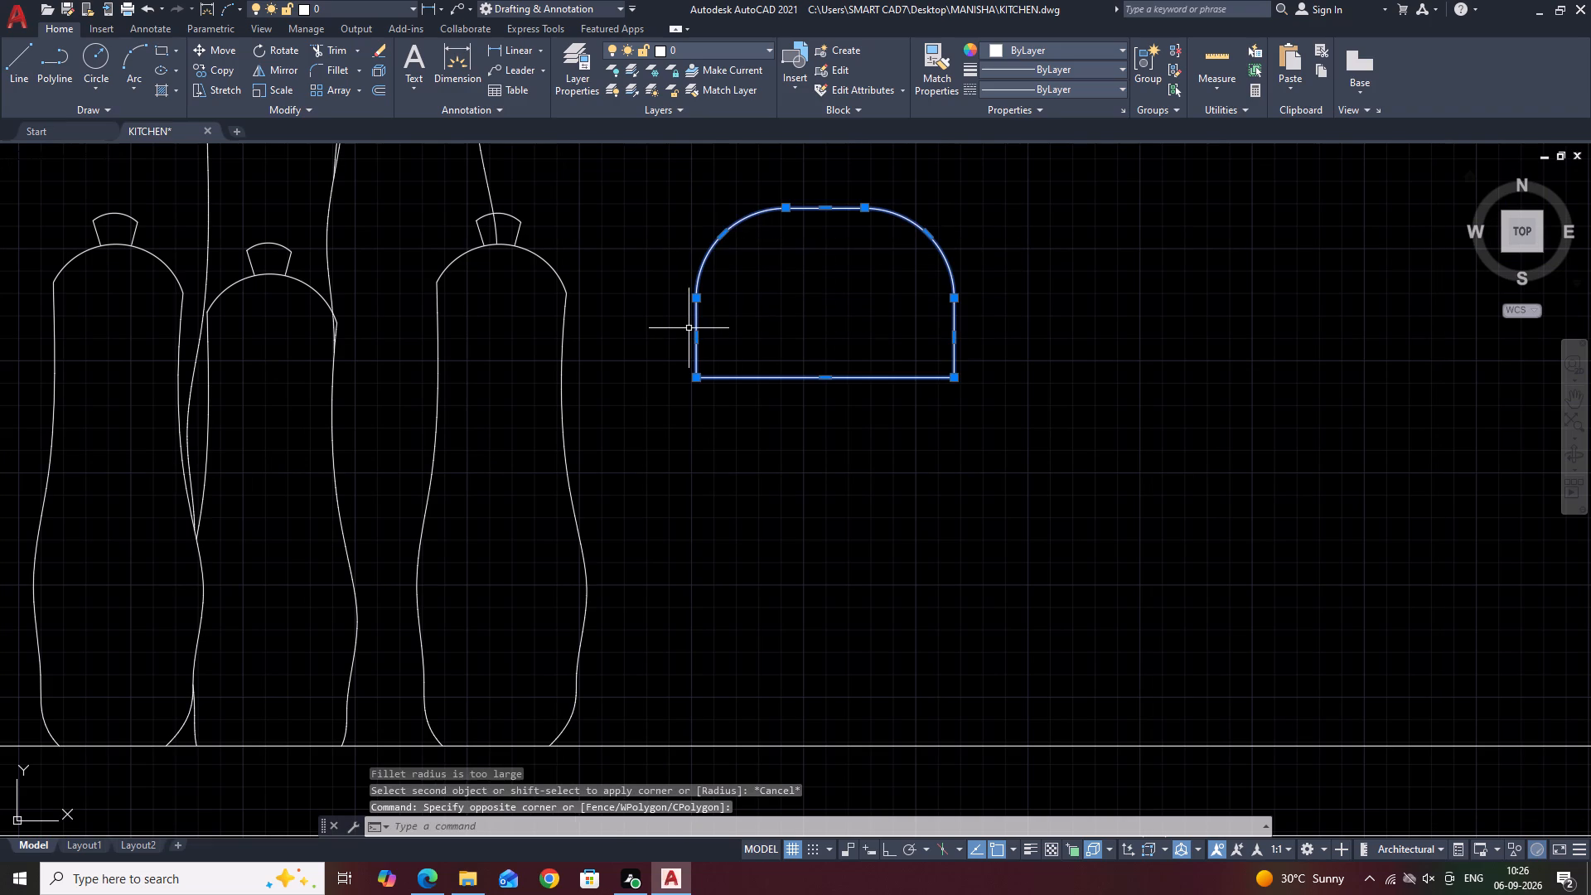
text(MI)
key(space)
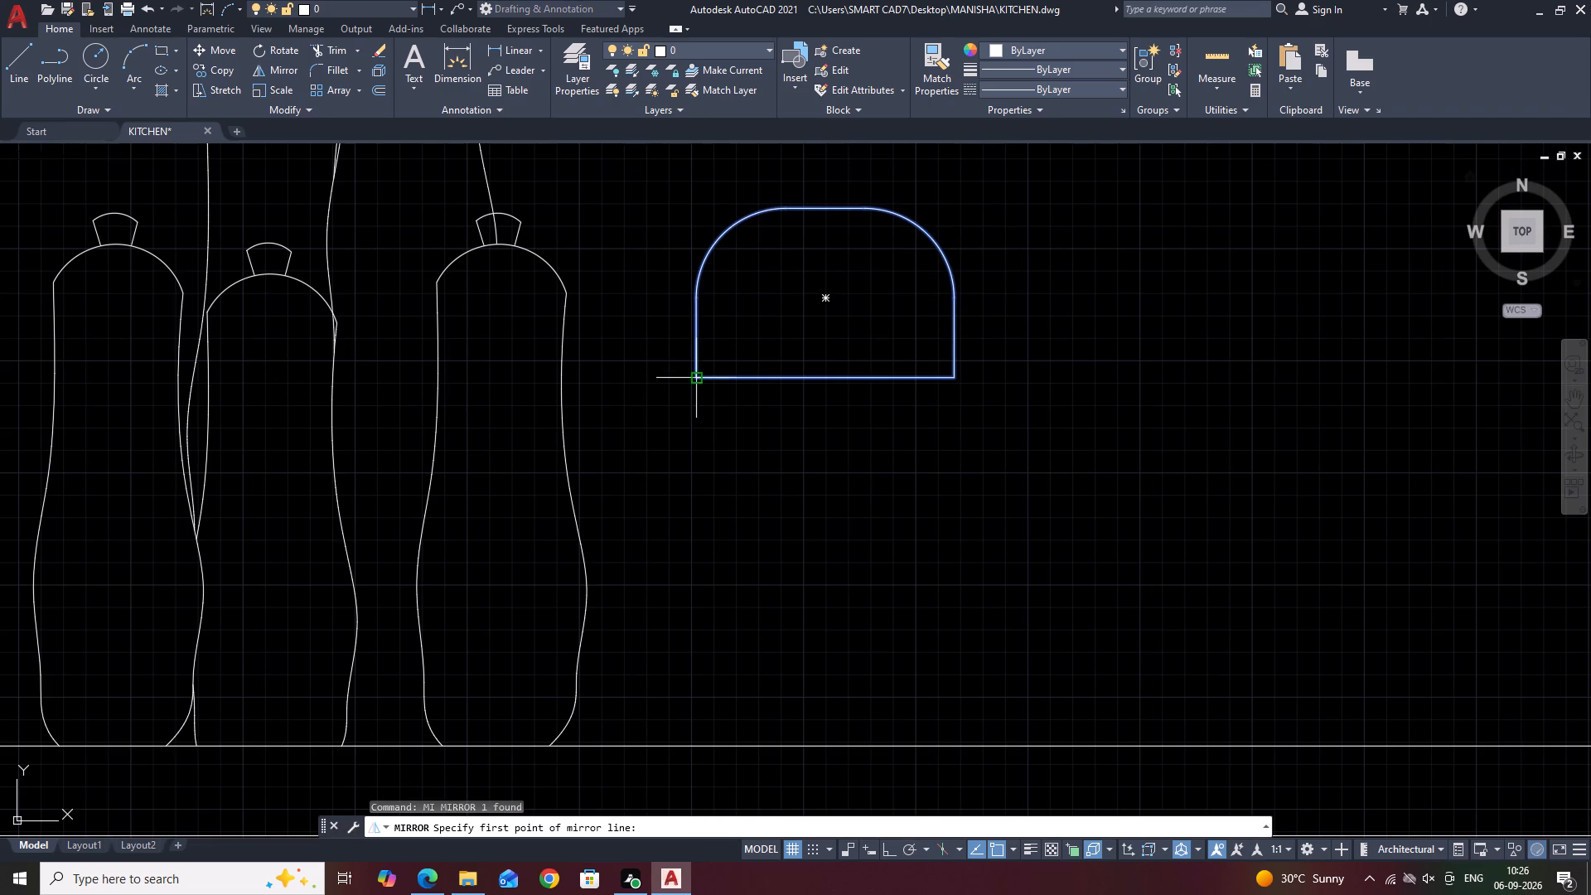
click(700, 378)
click(954, 375)
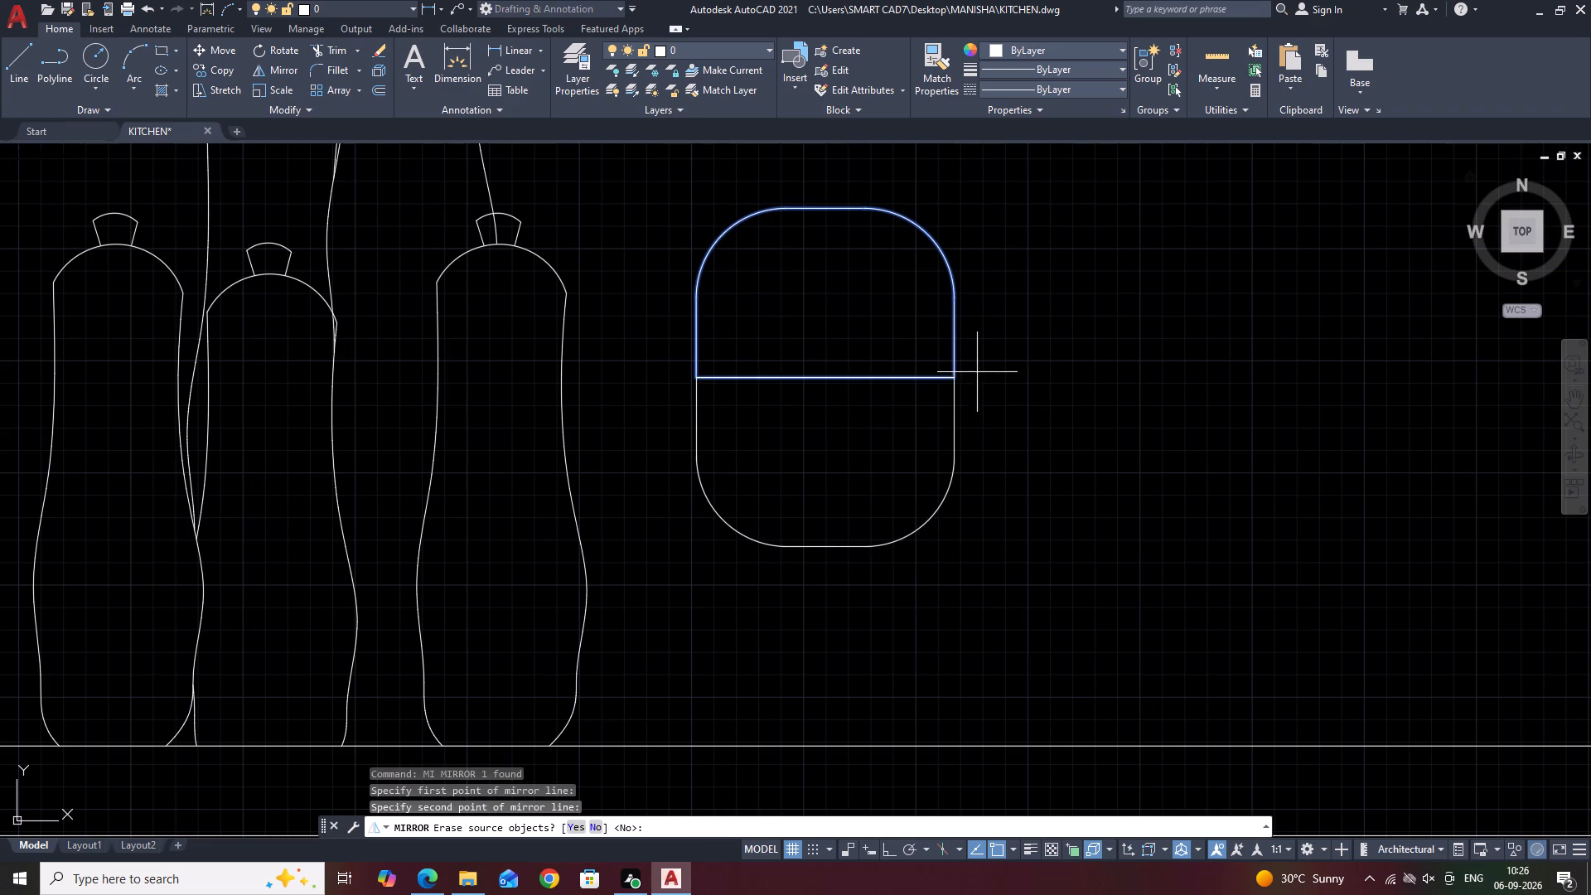
key(Return)
Scale both halves of the rounded shape down about the midpoint of their shared dividing line.
click(996, 235)
drag(908, 380, 906, 399)
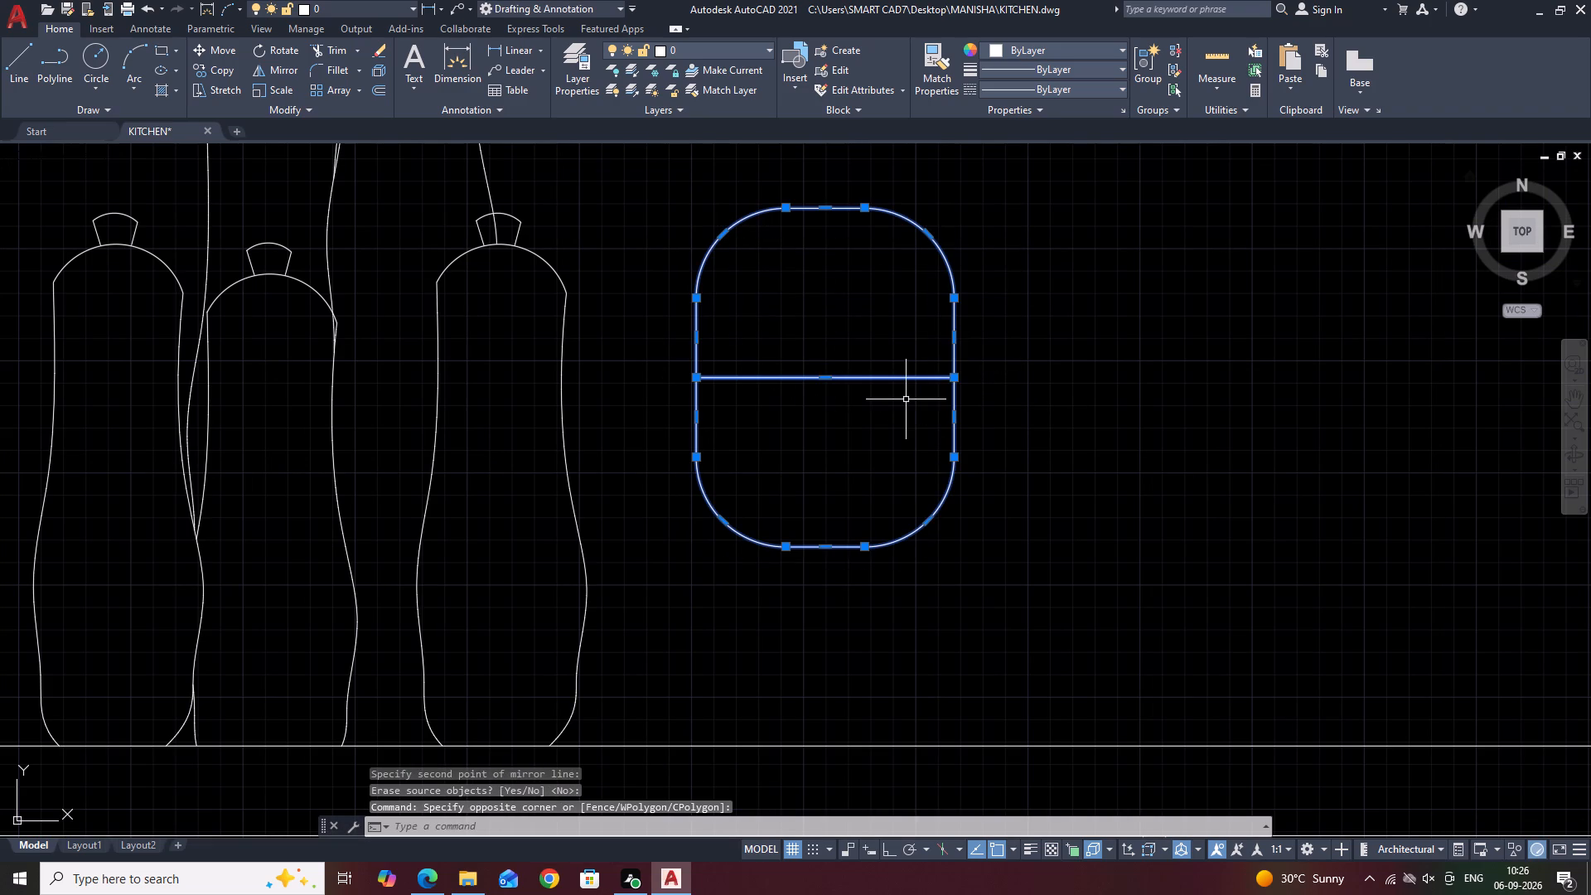
text(SC)
key(space)
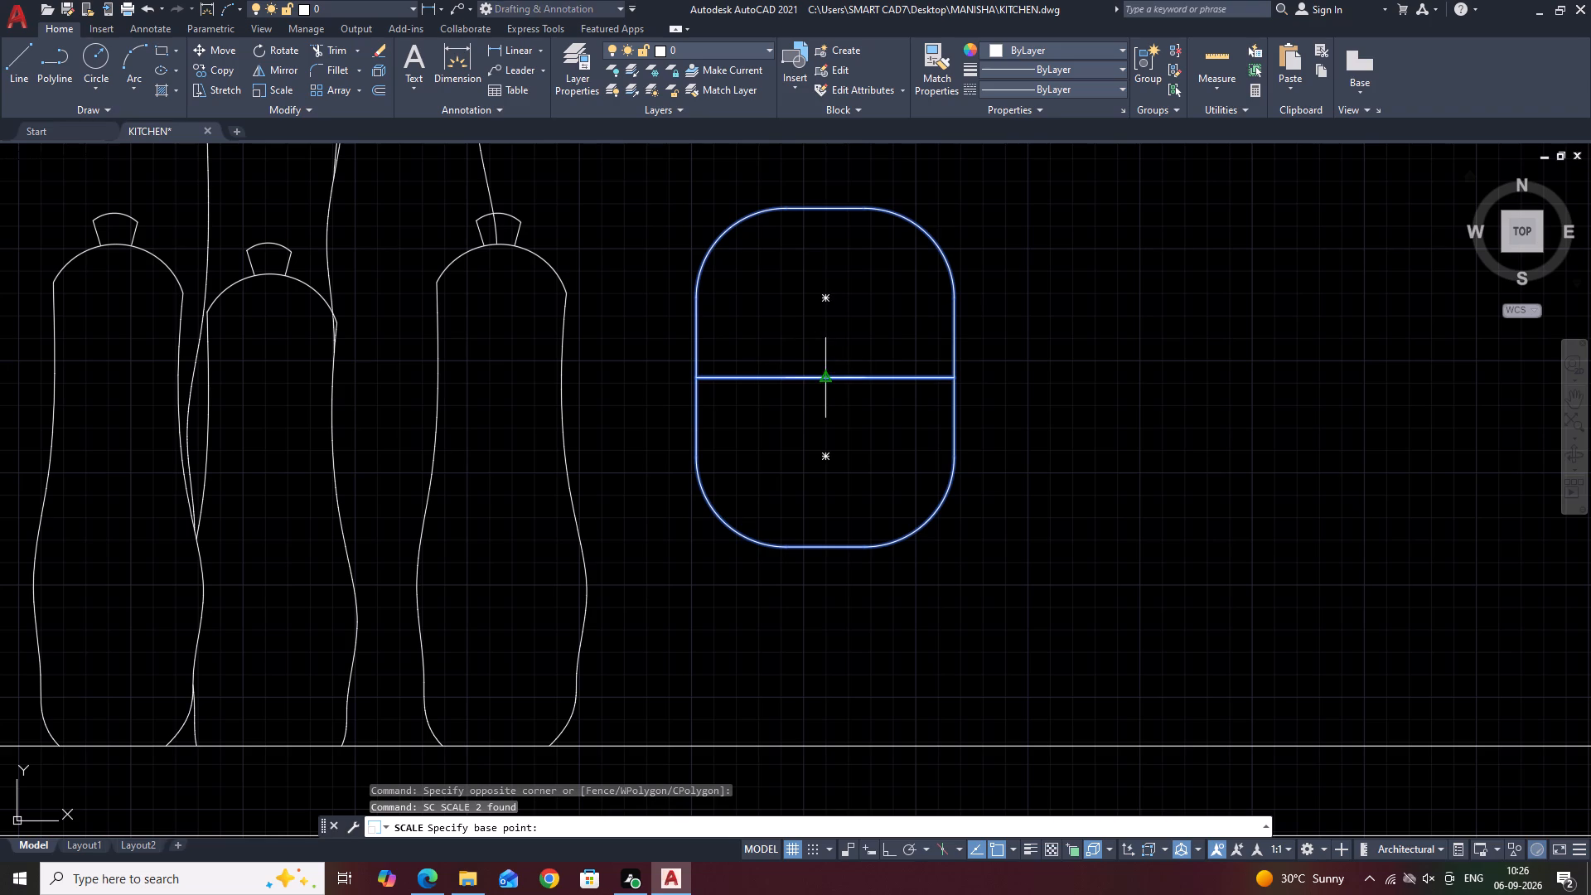
click(822, 374)
scroll(855, 384, down, 1)
click(898, 398)
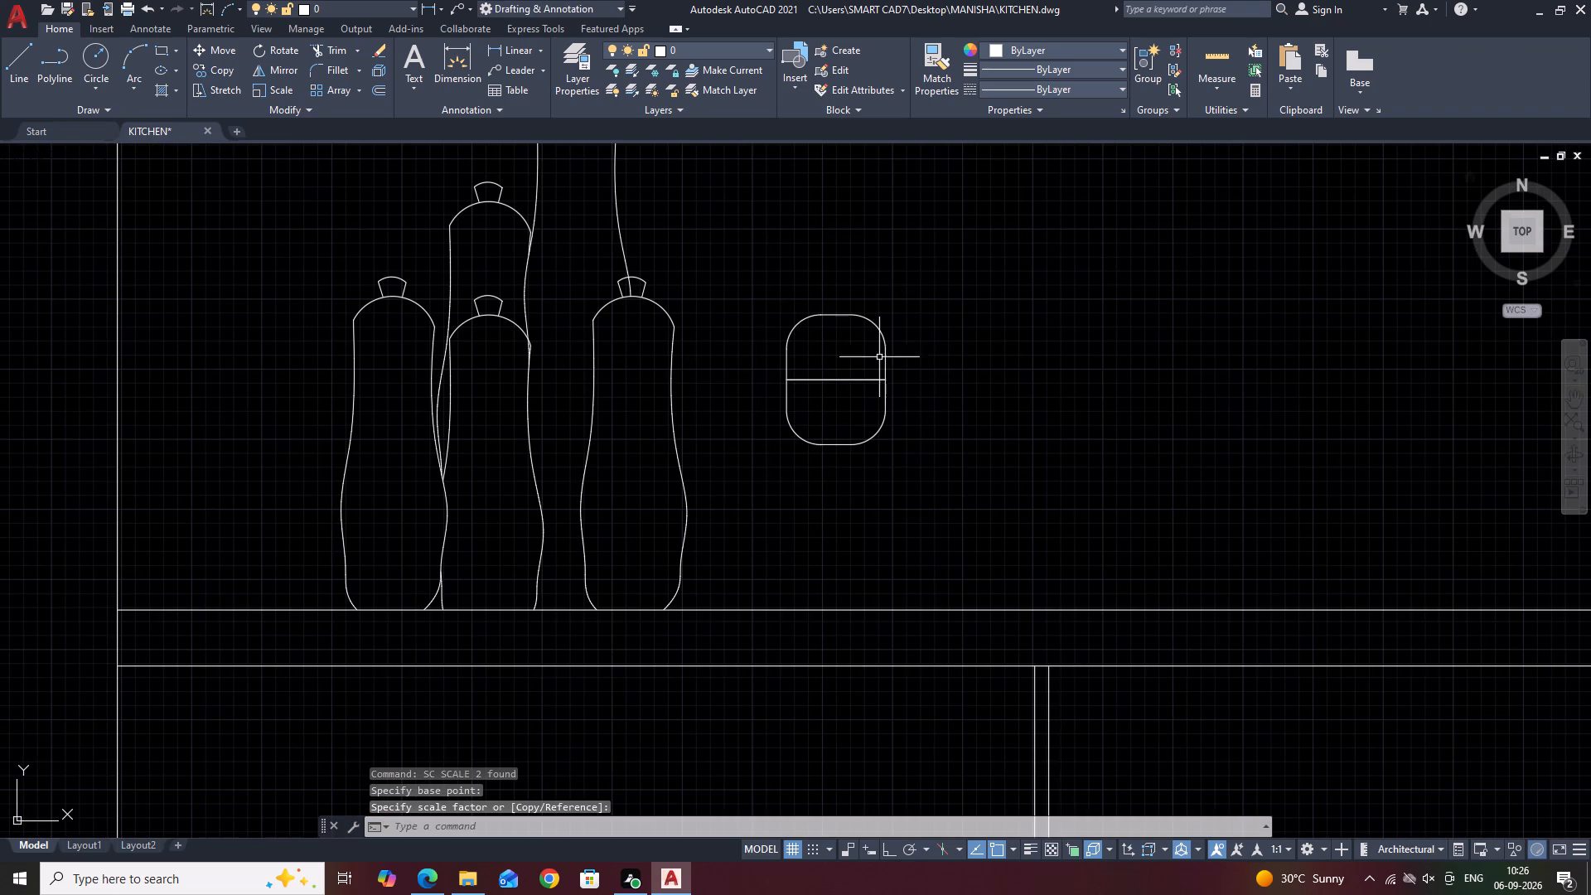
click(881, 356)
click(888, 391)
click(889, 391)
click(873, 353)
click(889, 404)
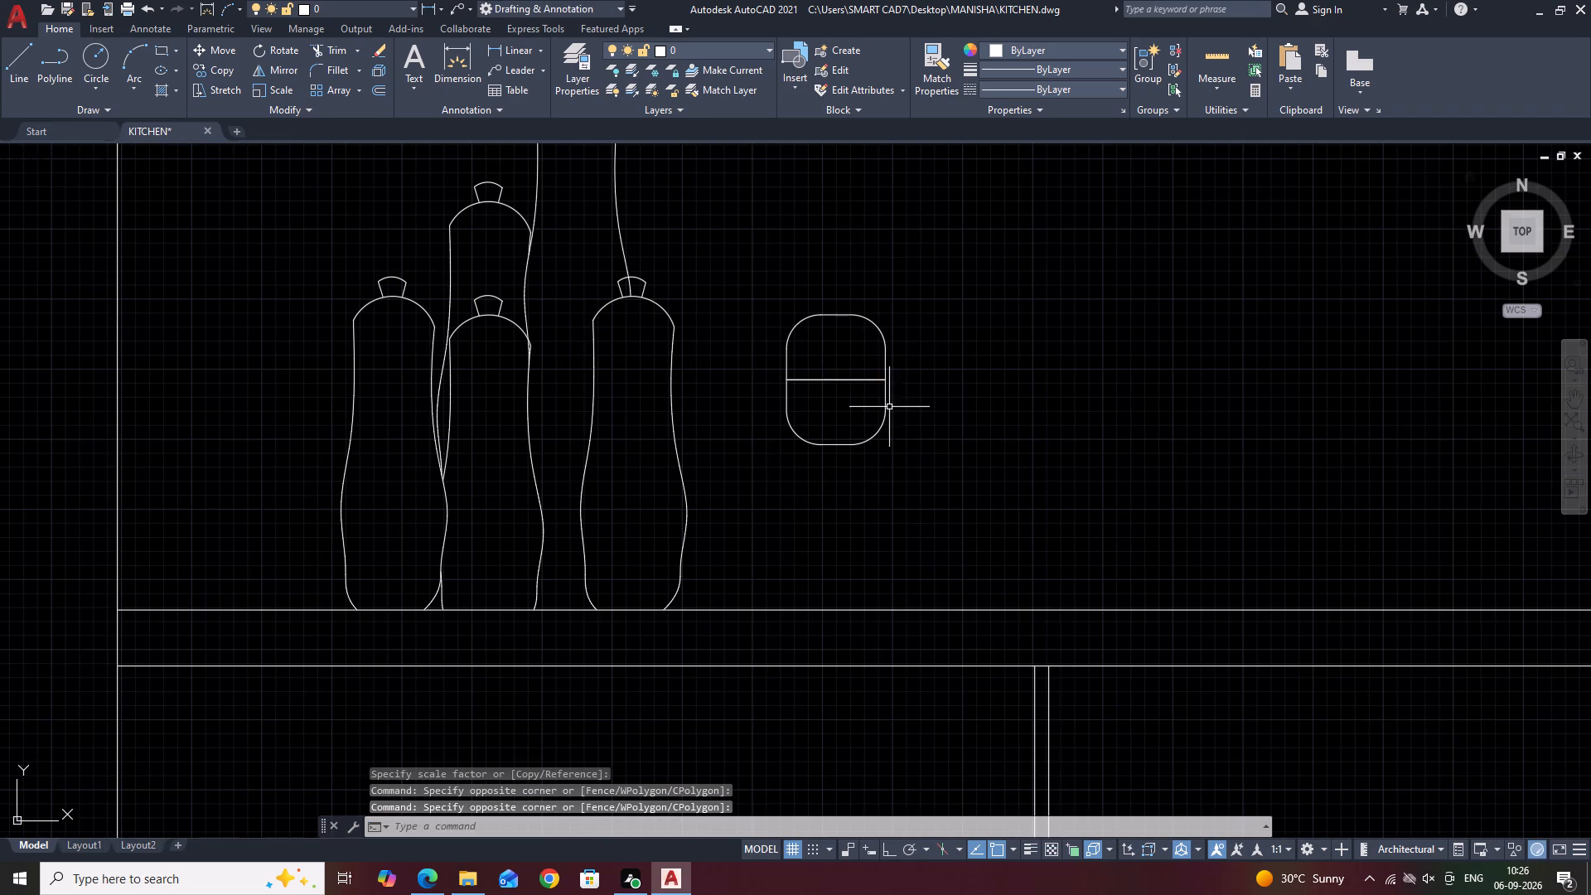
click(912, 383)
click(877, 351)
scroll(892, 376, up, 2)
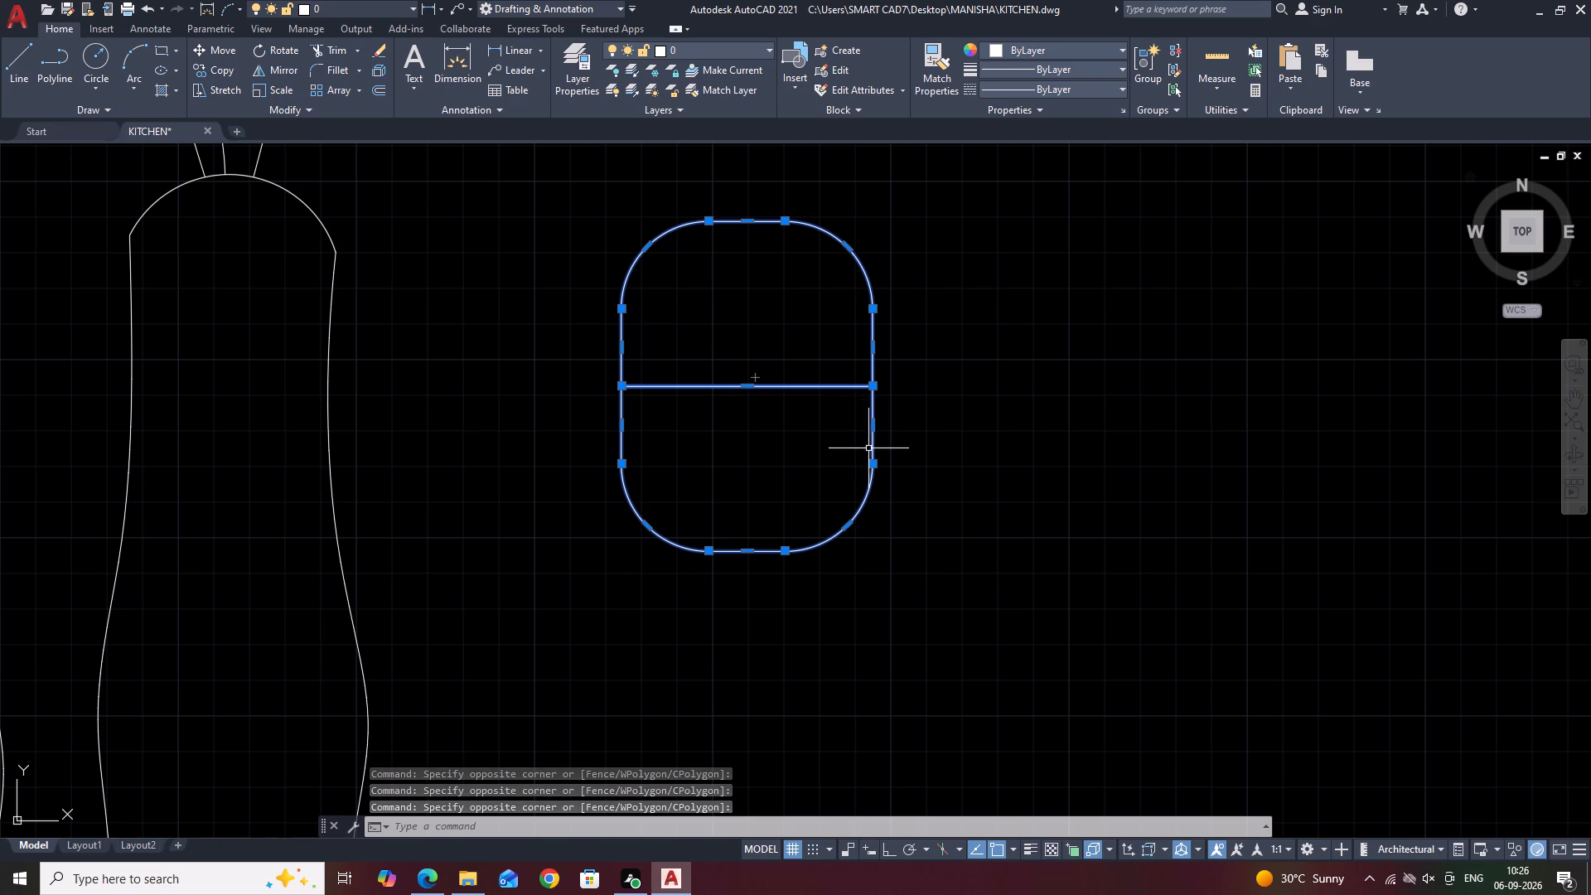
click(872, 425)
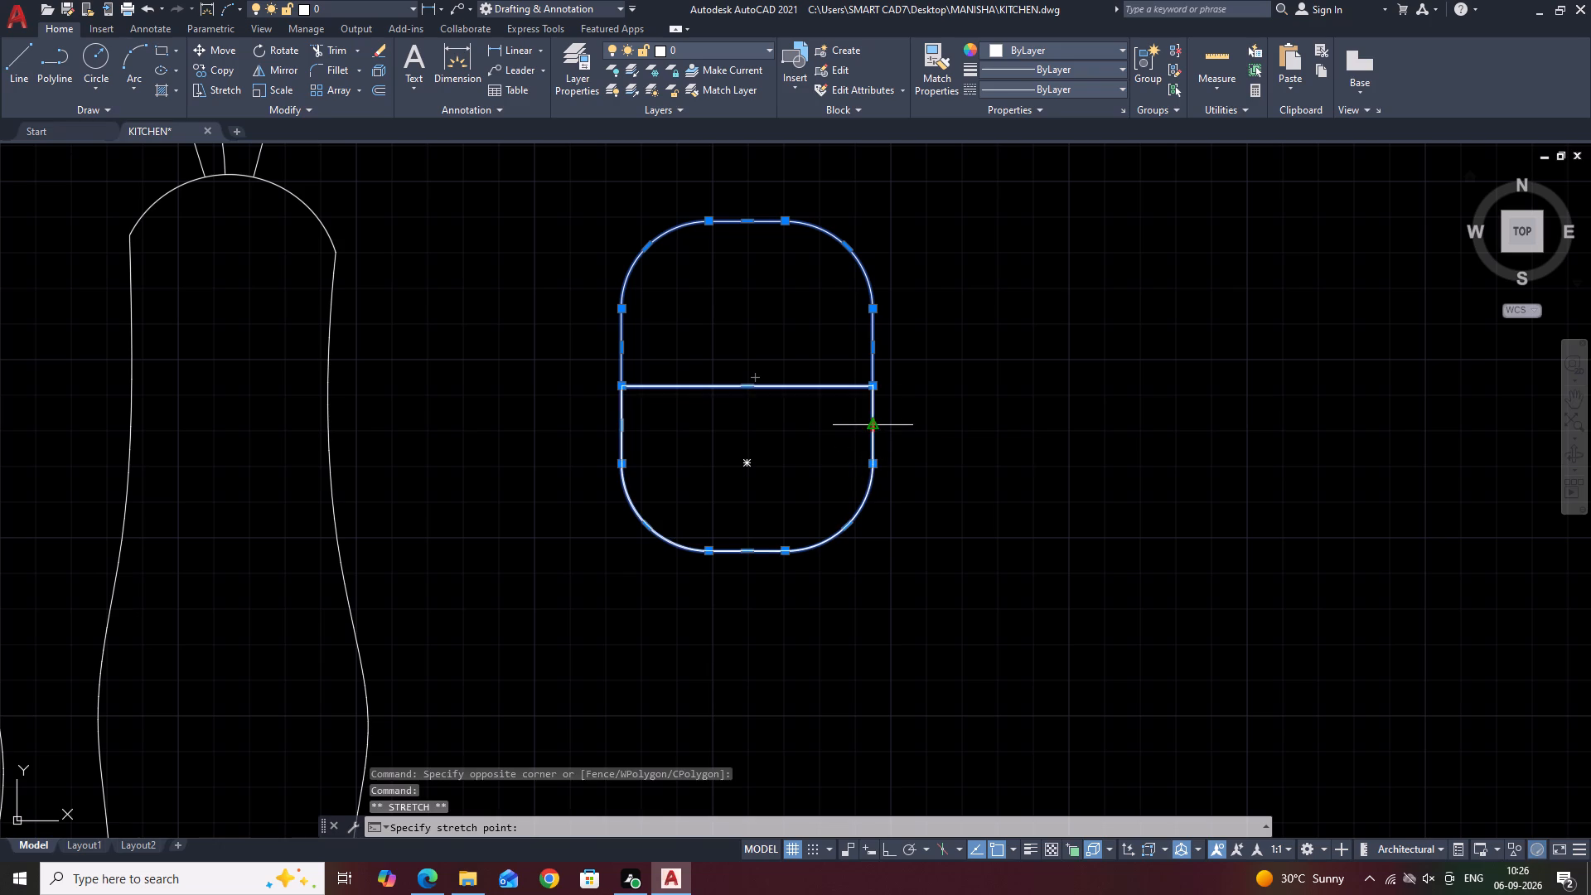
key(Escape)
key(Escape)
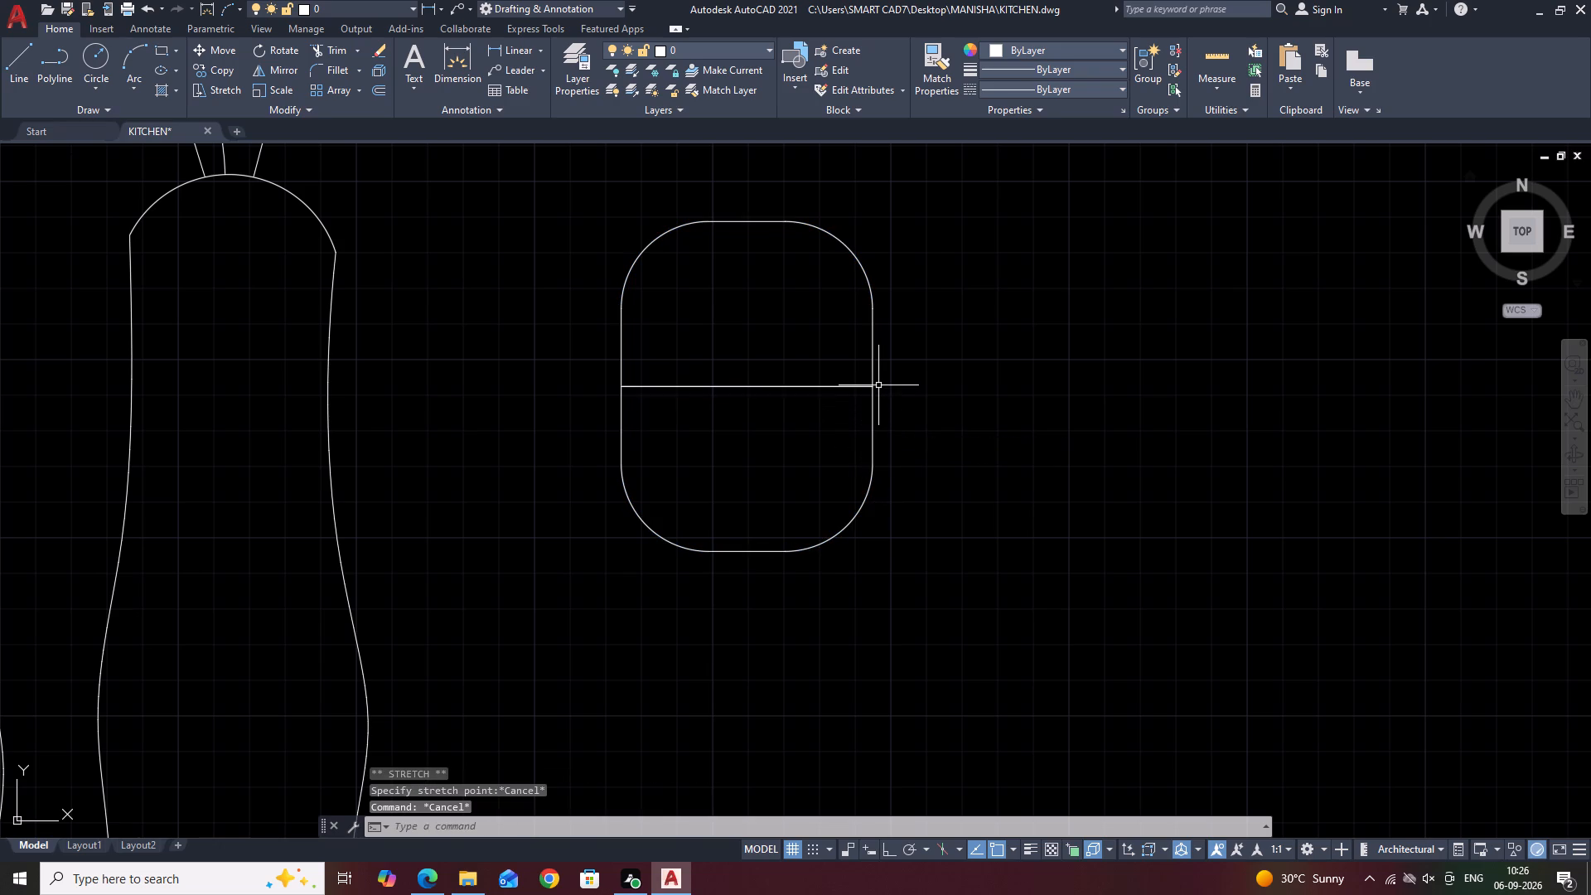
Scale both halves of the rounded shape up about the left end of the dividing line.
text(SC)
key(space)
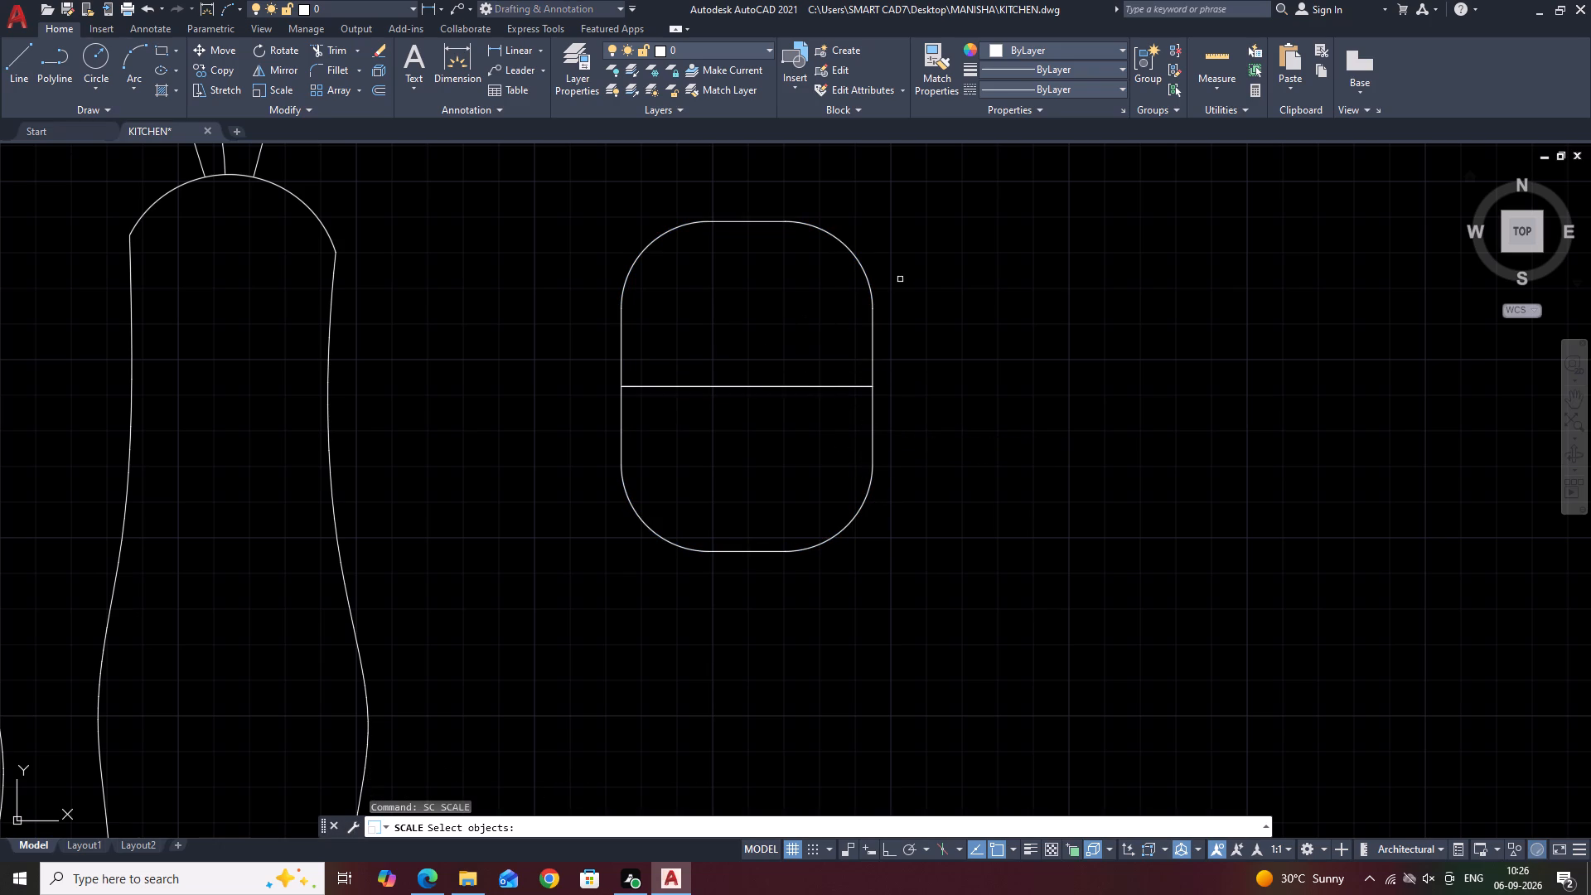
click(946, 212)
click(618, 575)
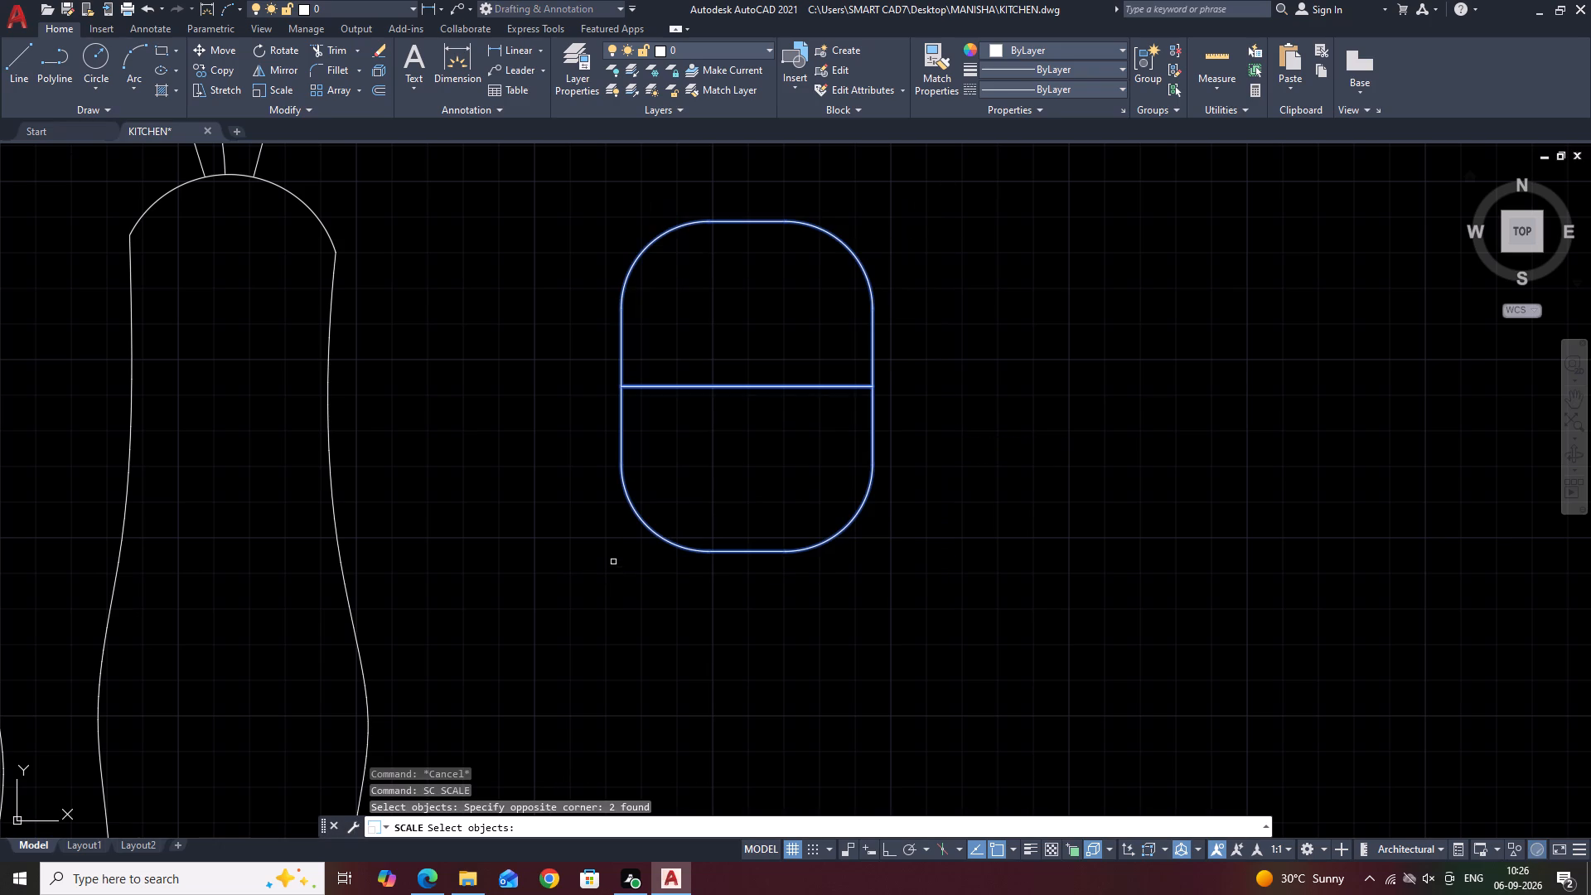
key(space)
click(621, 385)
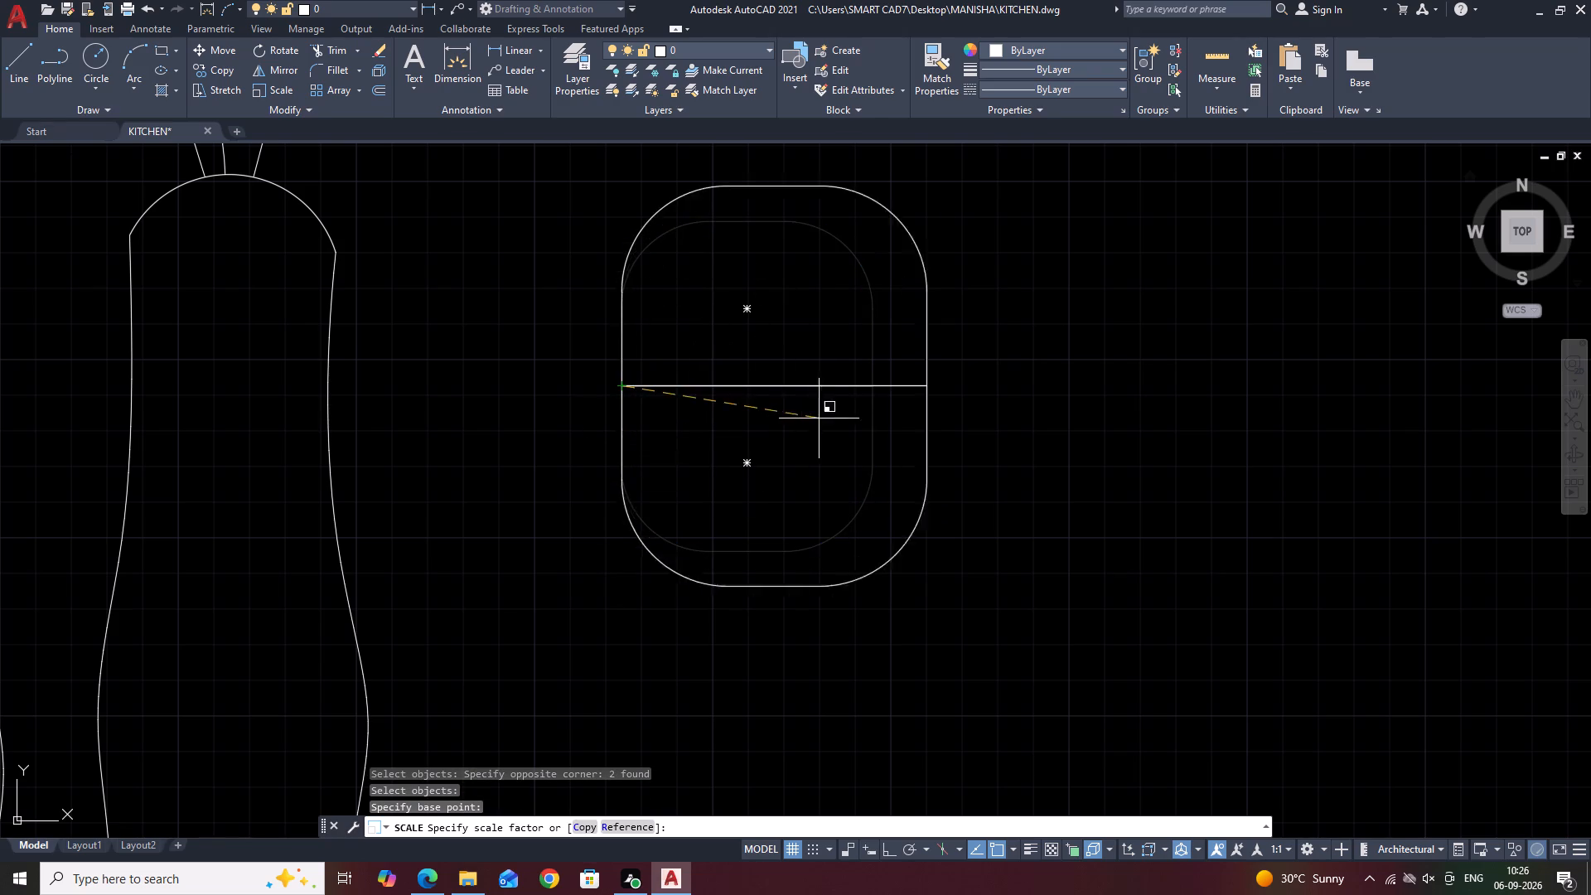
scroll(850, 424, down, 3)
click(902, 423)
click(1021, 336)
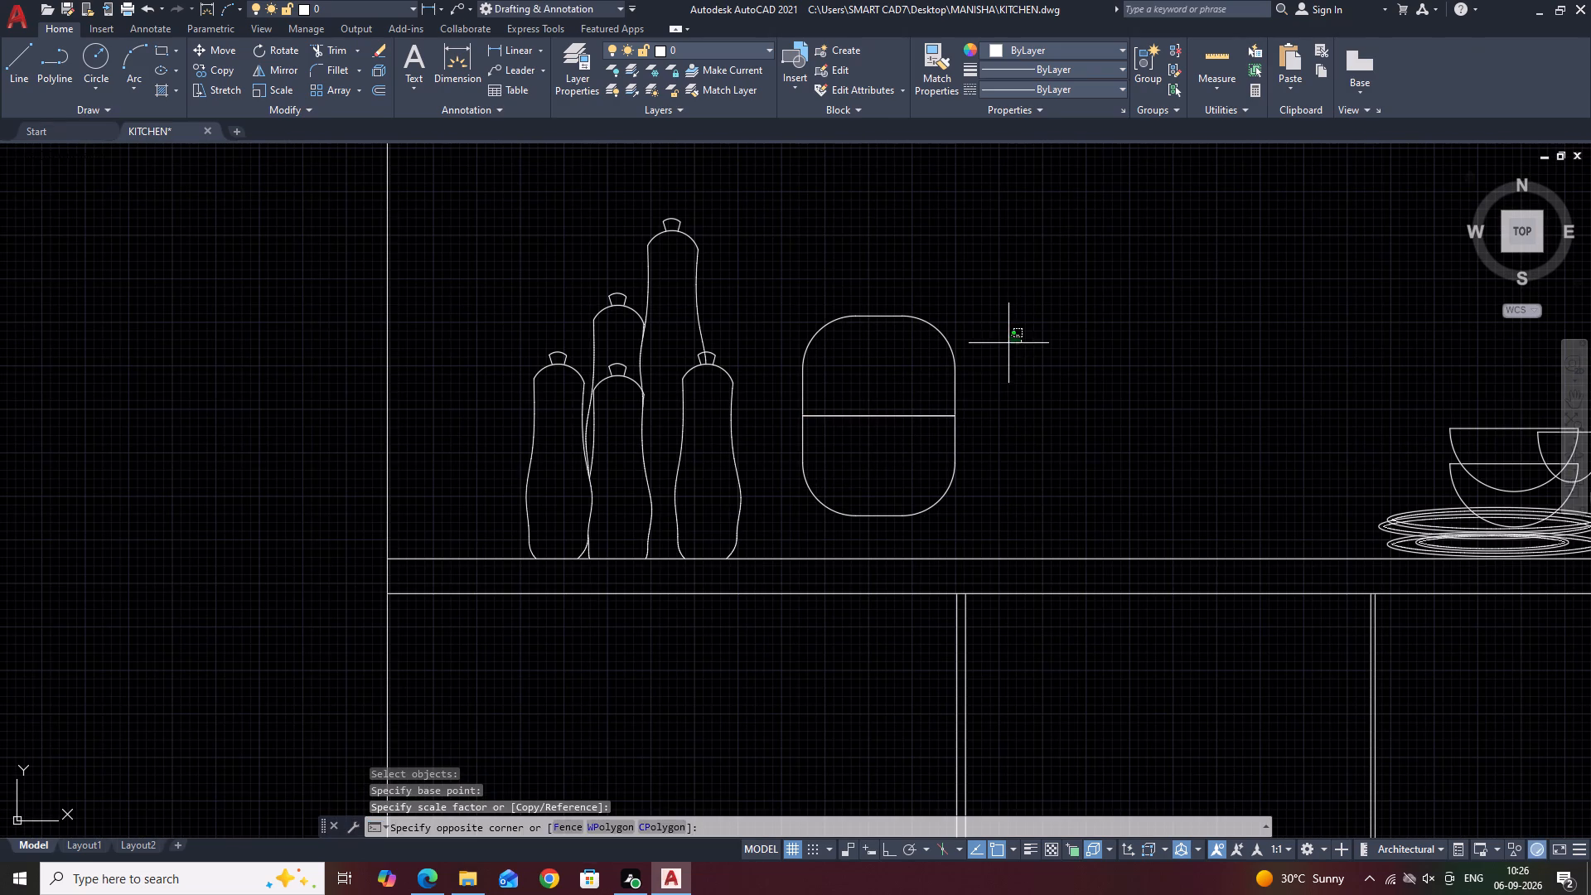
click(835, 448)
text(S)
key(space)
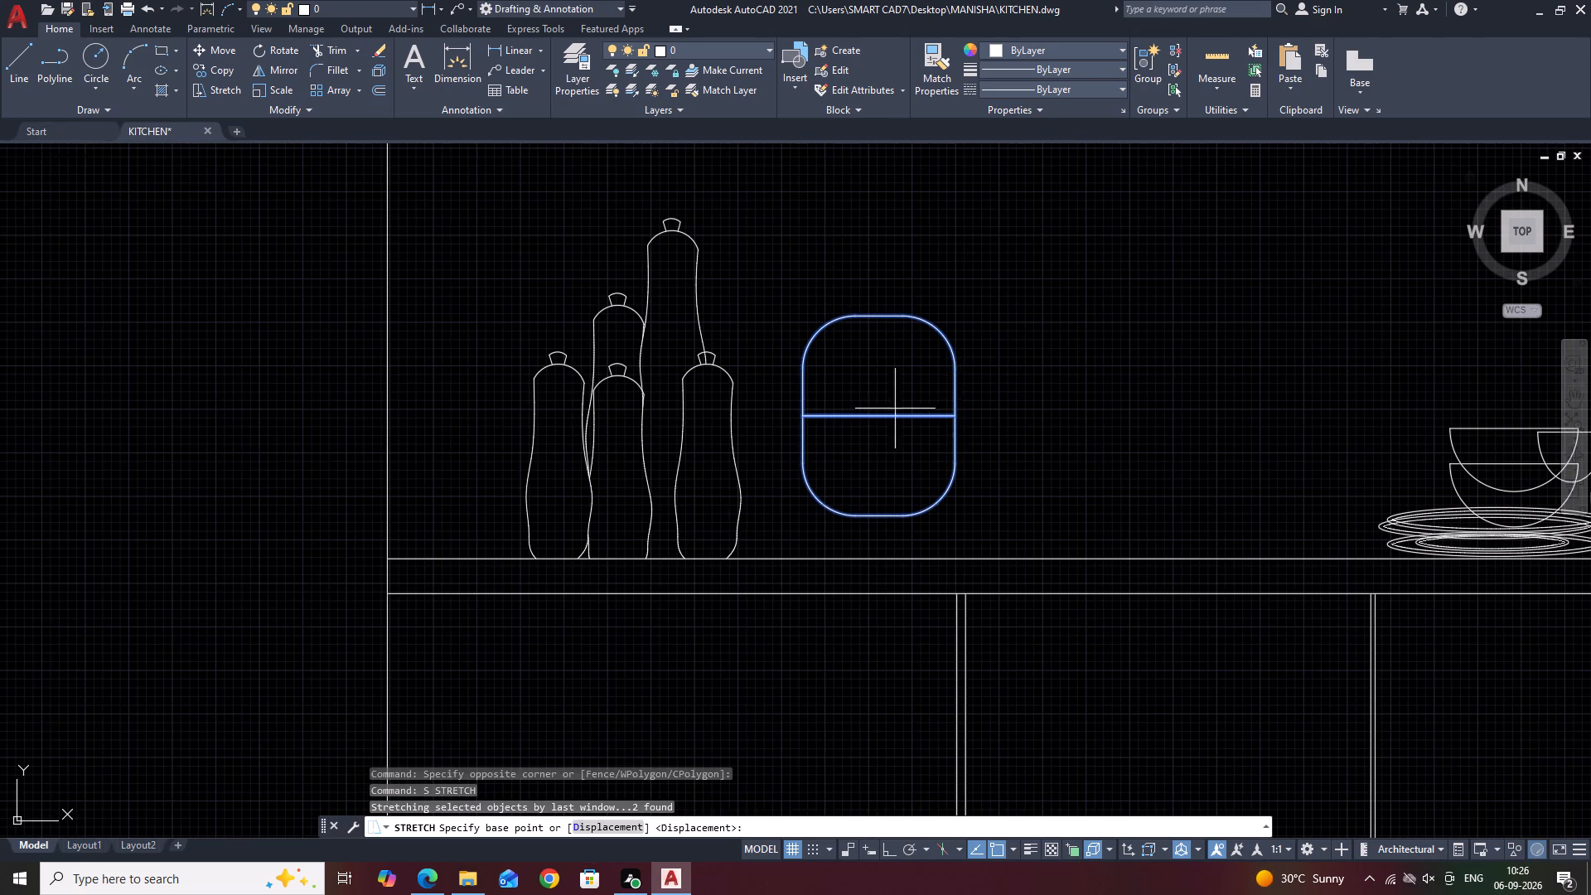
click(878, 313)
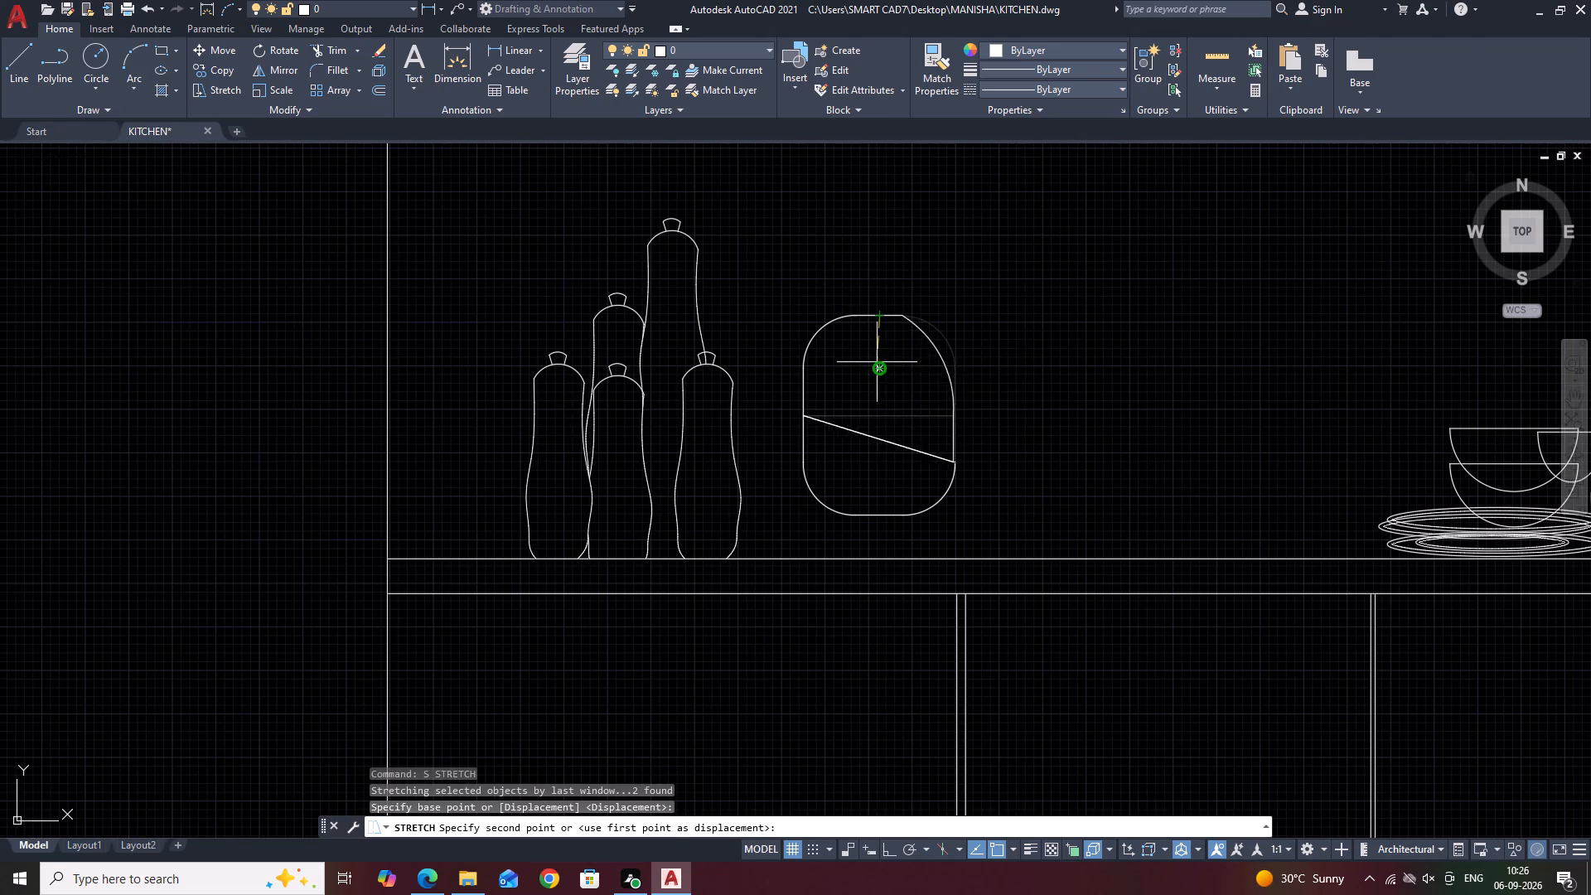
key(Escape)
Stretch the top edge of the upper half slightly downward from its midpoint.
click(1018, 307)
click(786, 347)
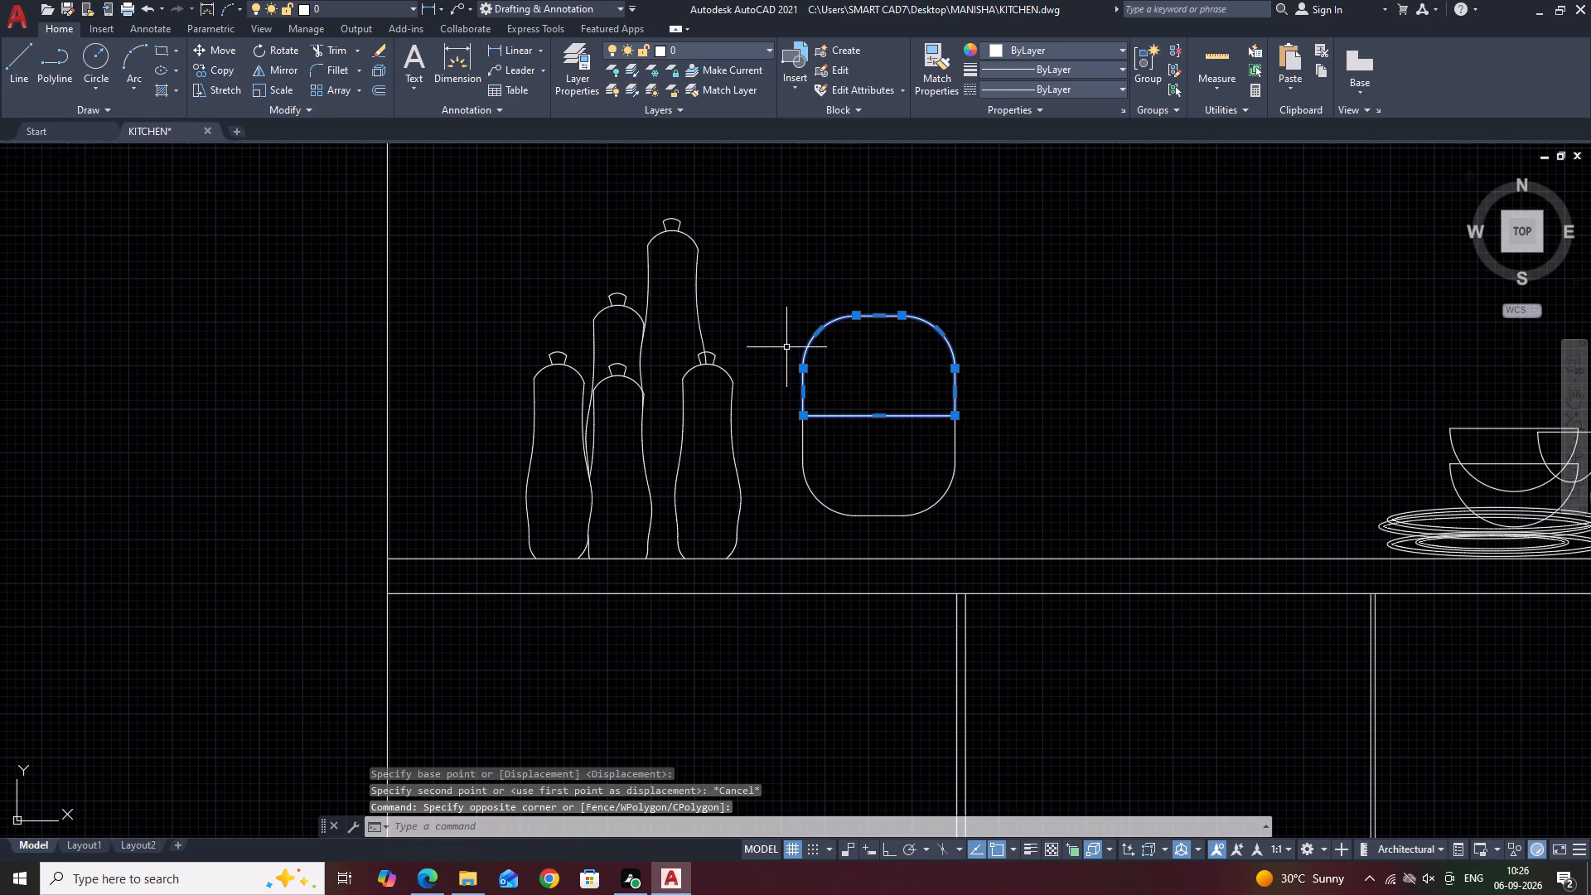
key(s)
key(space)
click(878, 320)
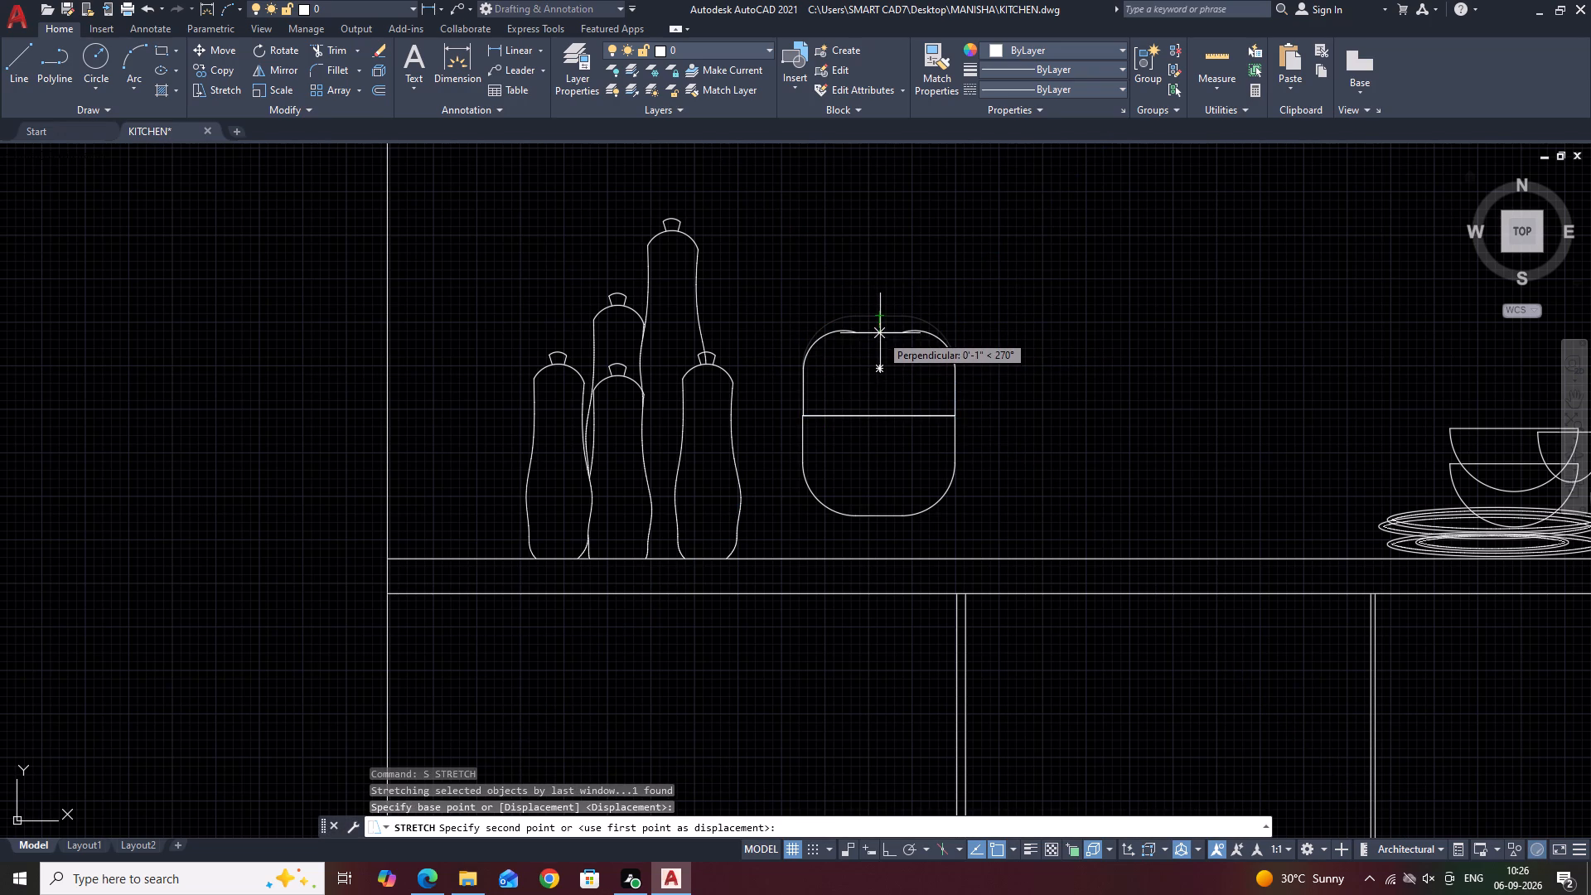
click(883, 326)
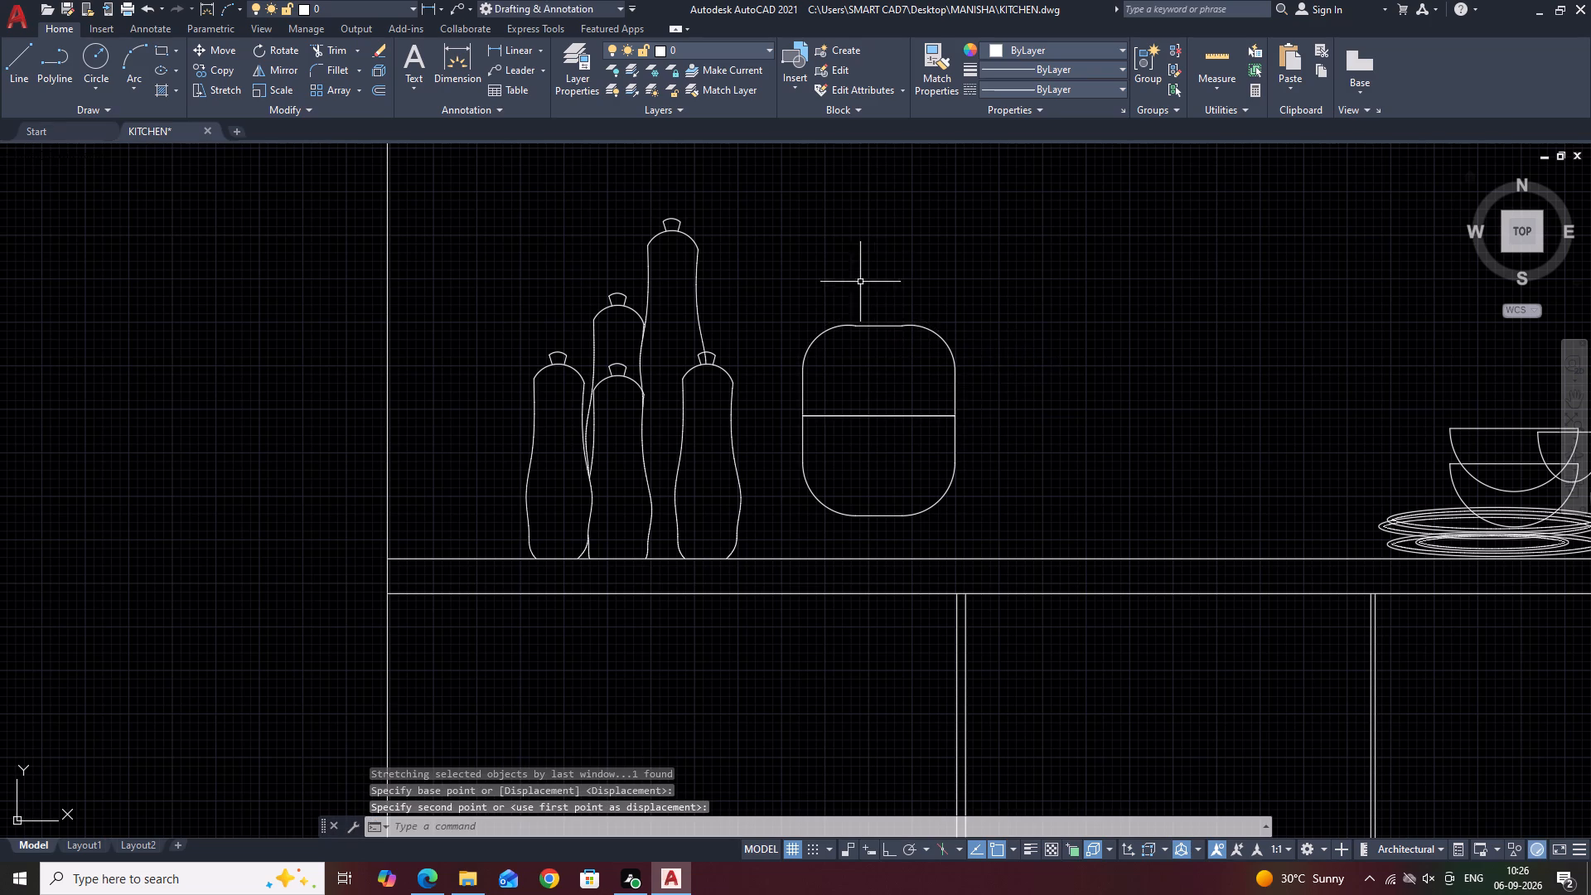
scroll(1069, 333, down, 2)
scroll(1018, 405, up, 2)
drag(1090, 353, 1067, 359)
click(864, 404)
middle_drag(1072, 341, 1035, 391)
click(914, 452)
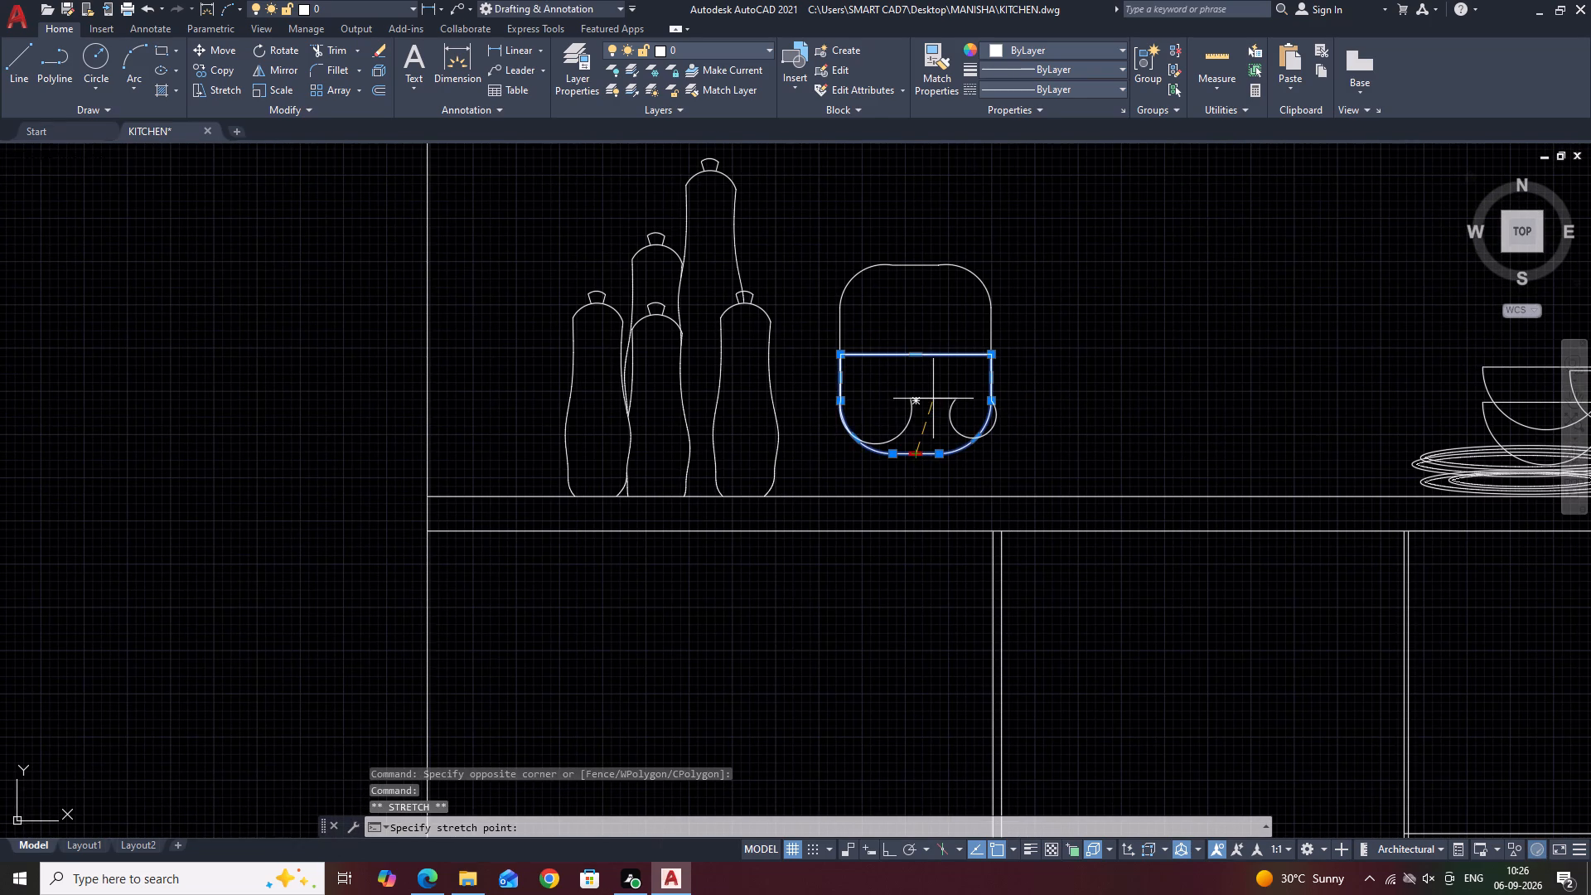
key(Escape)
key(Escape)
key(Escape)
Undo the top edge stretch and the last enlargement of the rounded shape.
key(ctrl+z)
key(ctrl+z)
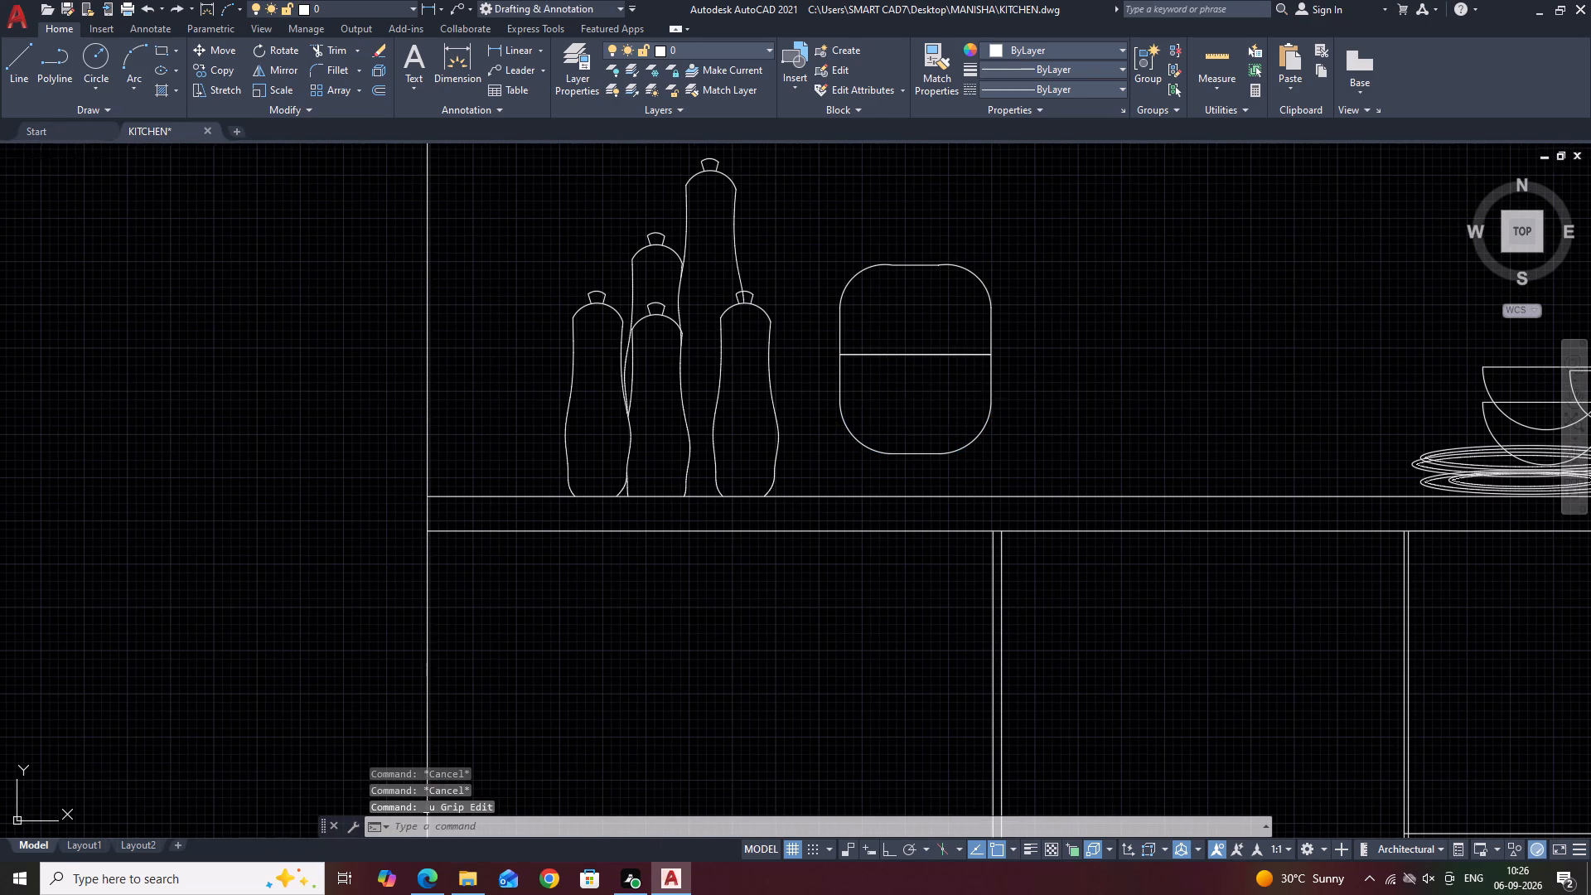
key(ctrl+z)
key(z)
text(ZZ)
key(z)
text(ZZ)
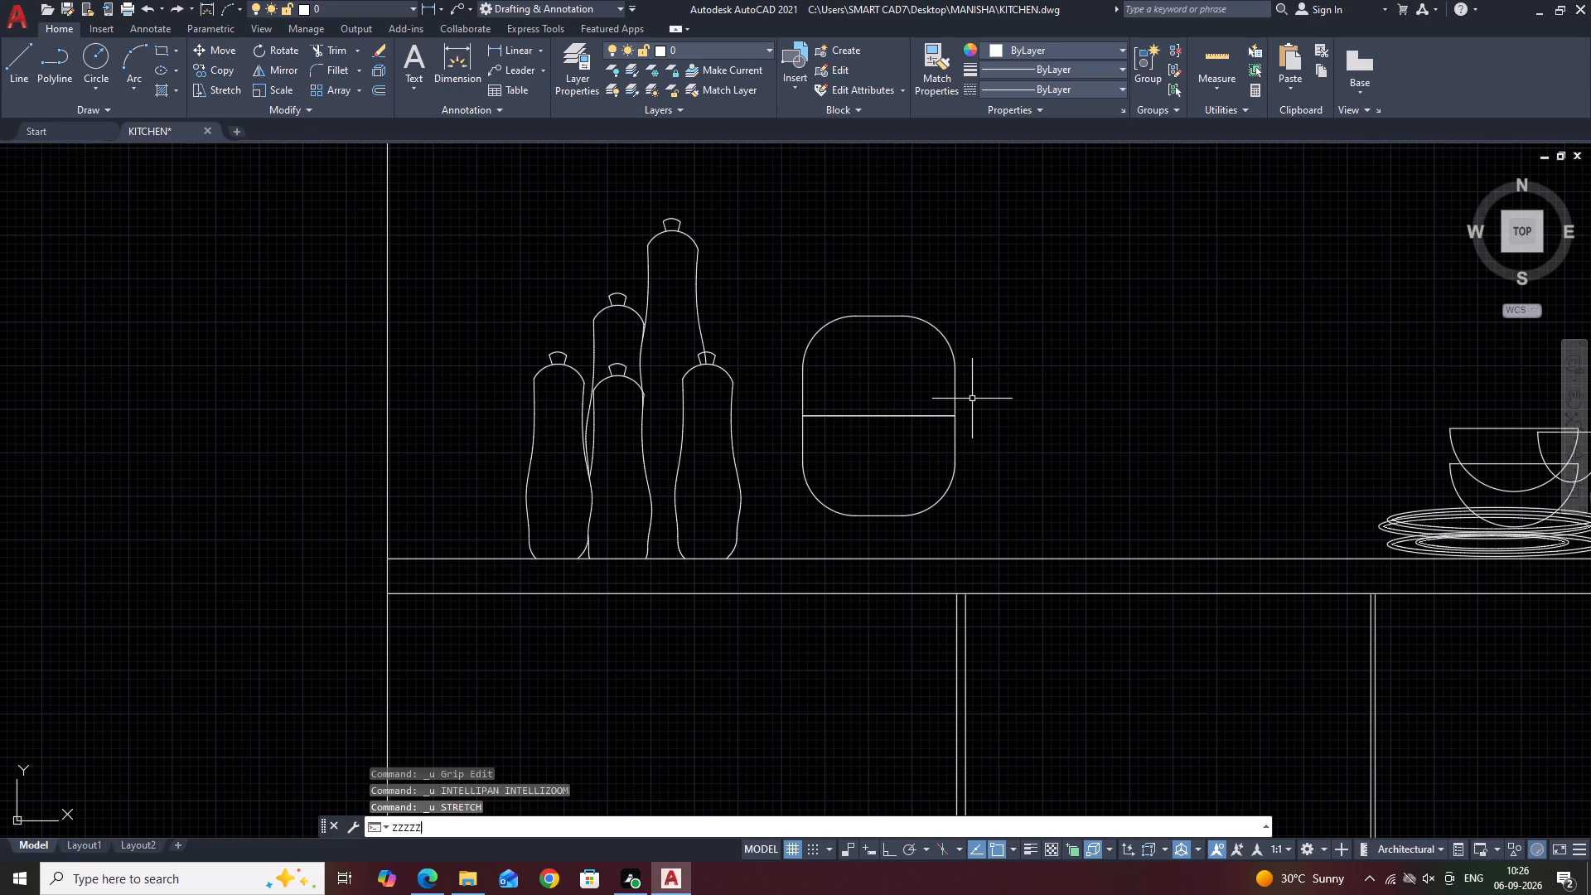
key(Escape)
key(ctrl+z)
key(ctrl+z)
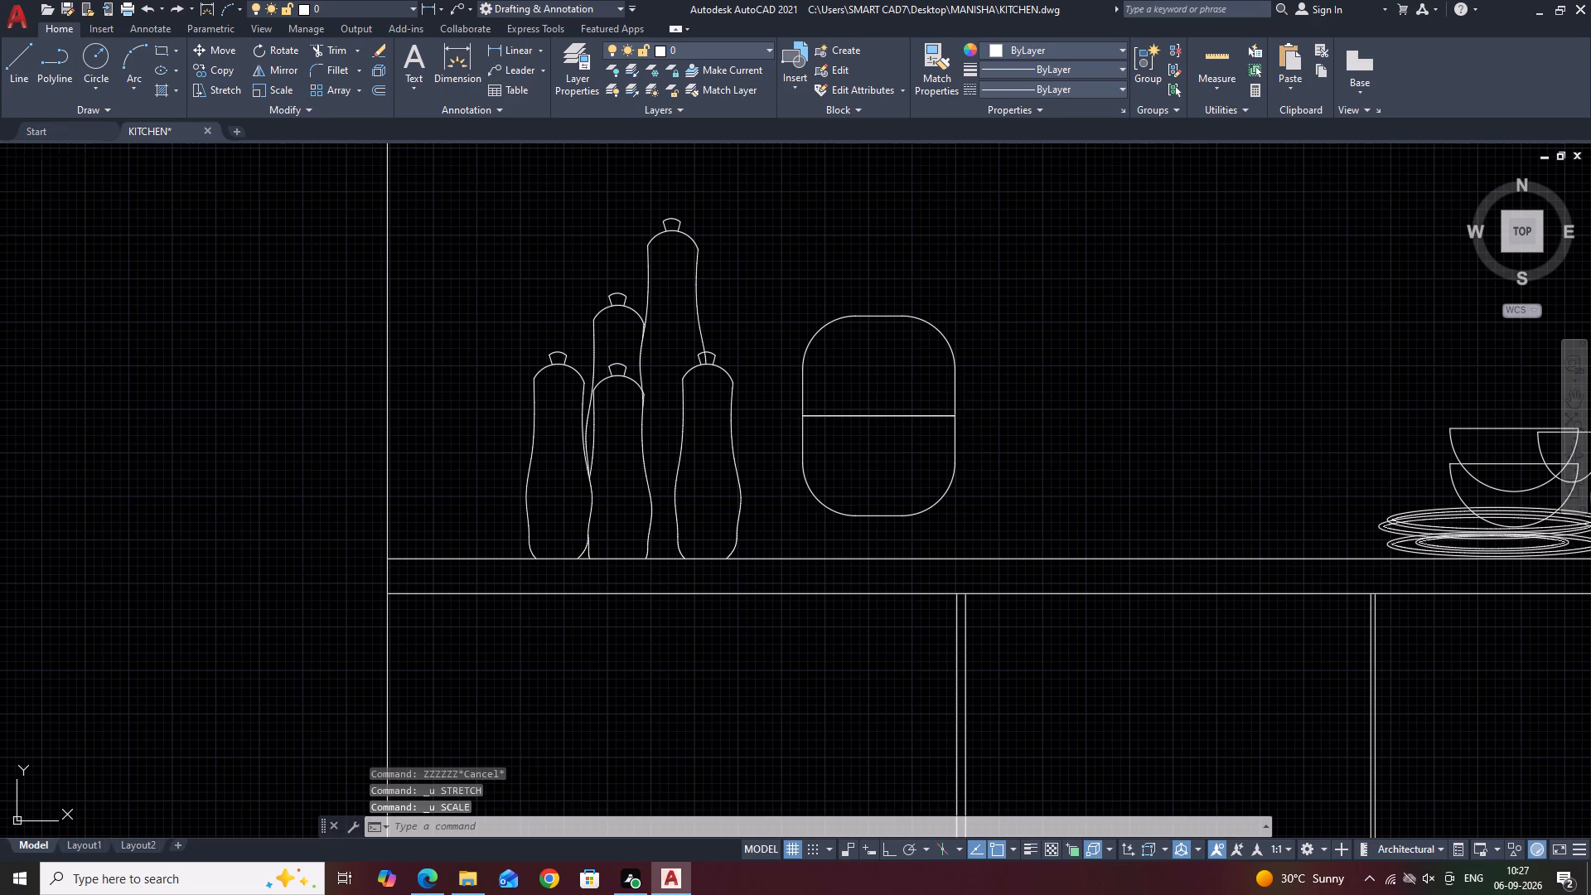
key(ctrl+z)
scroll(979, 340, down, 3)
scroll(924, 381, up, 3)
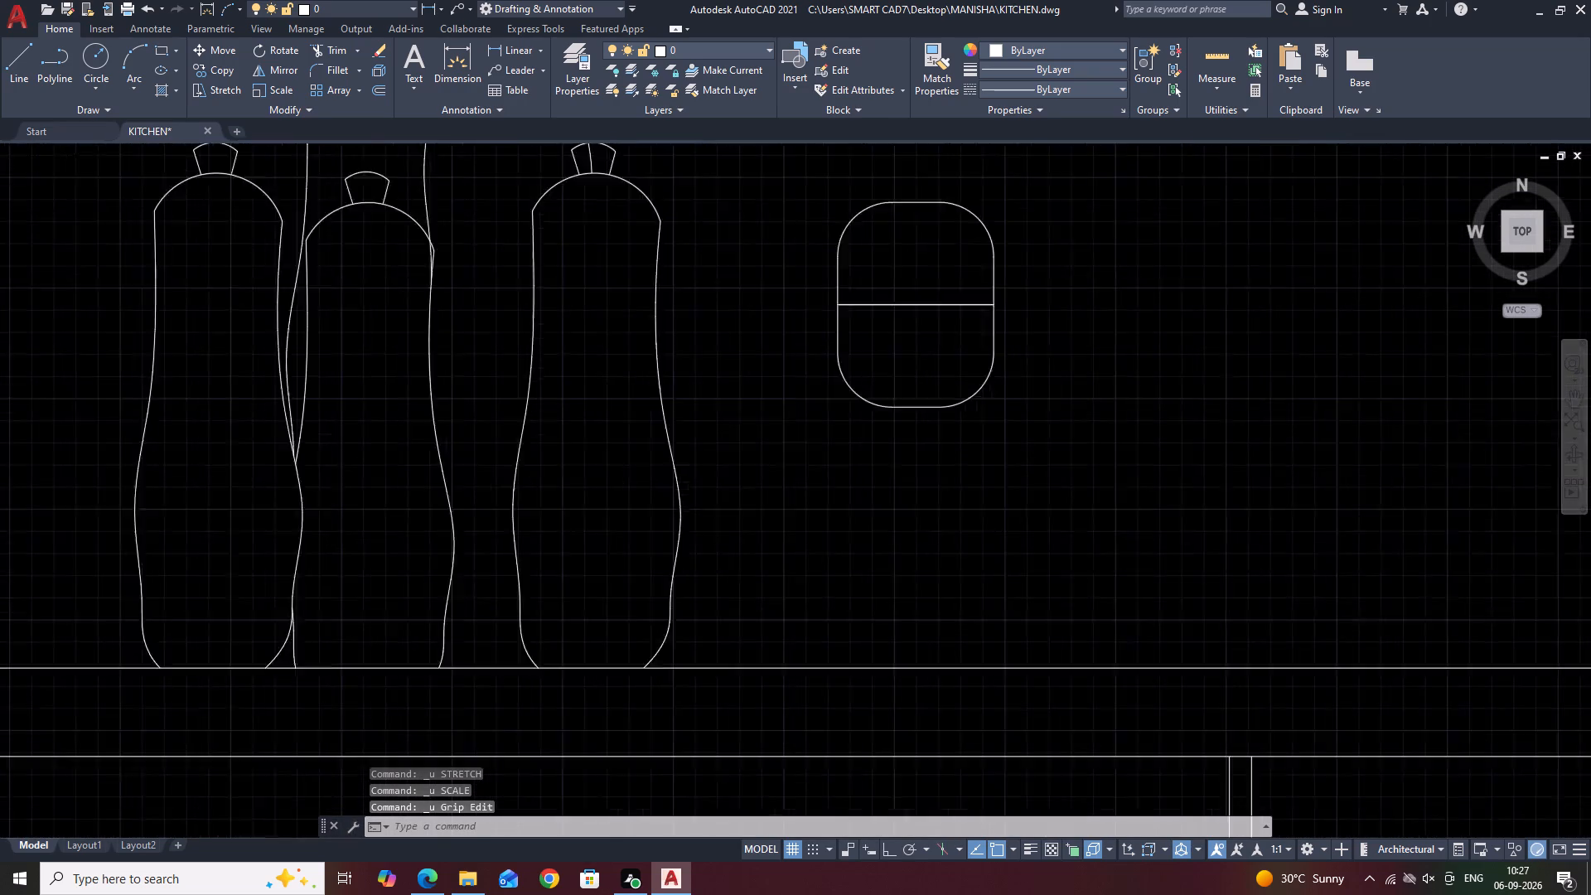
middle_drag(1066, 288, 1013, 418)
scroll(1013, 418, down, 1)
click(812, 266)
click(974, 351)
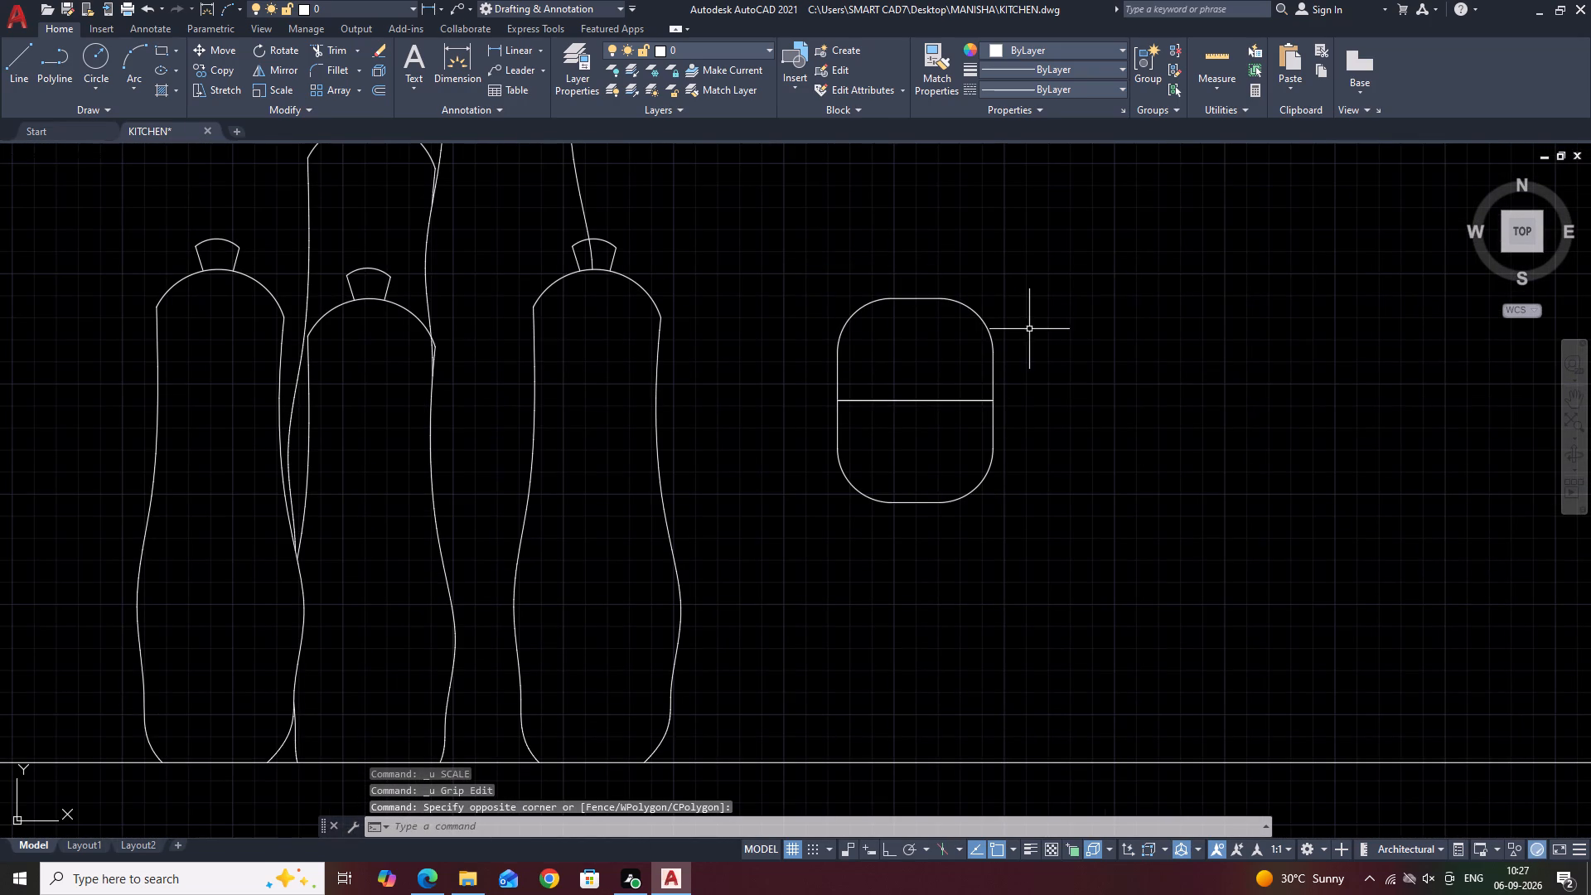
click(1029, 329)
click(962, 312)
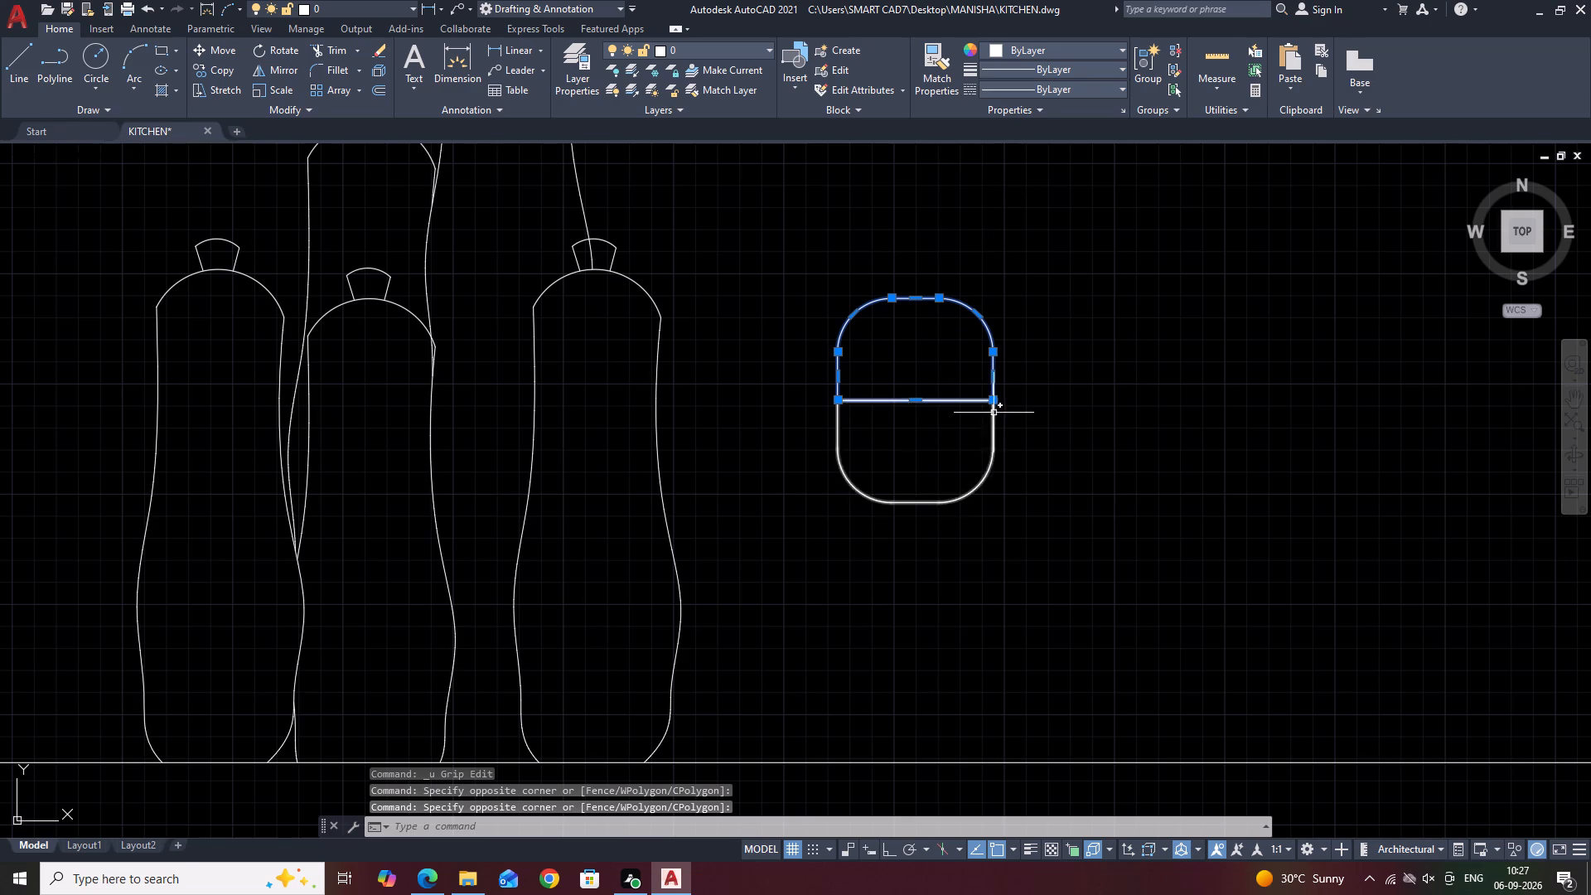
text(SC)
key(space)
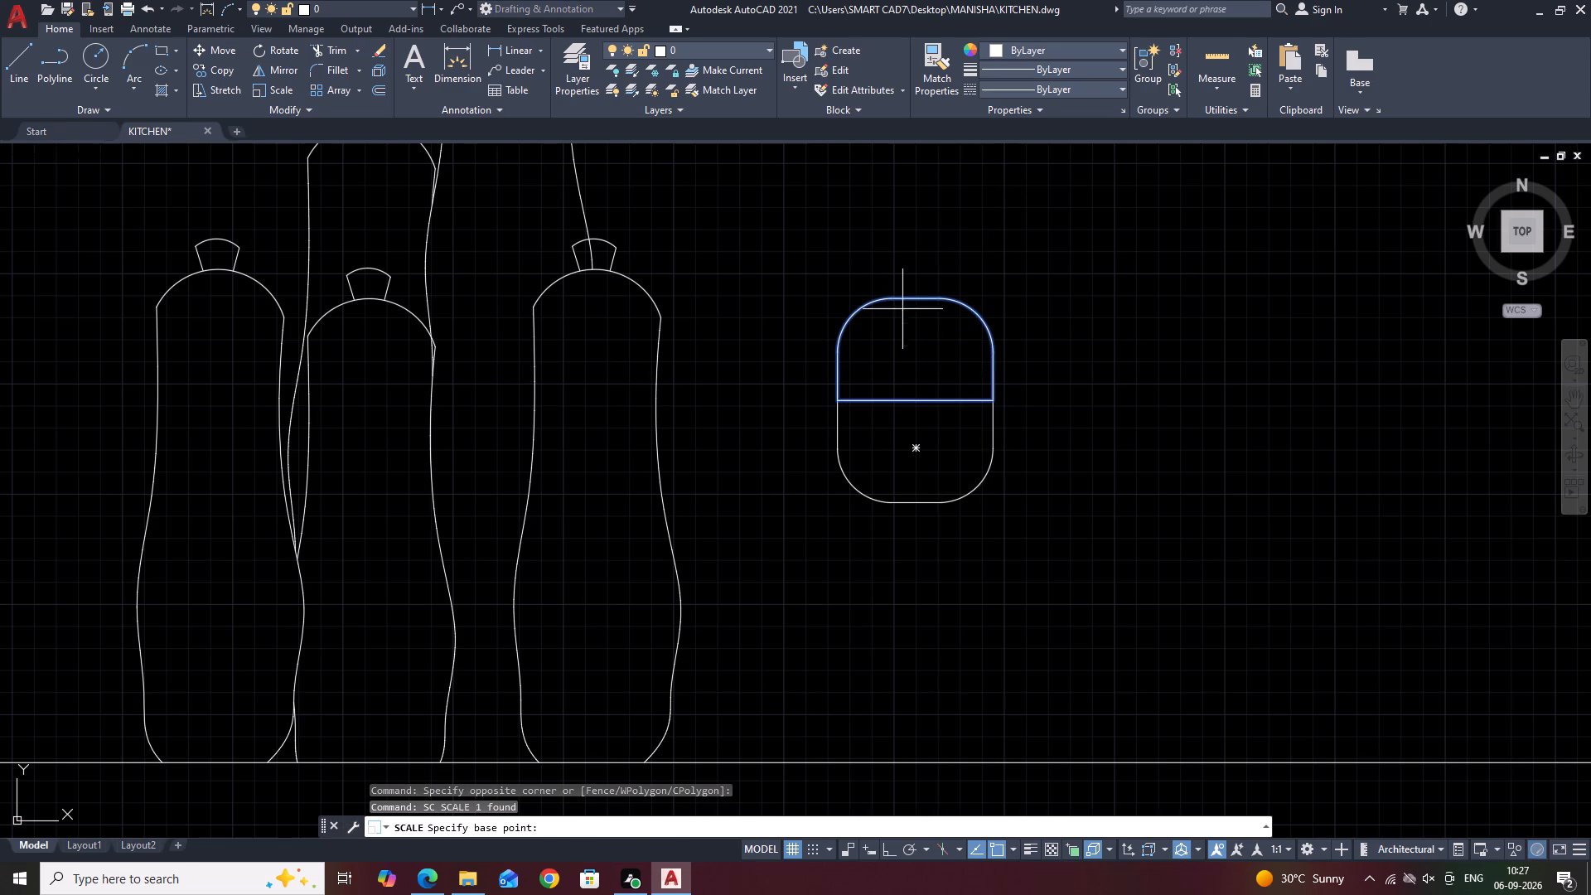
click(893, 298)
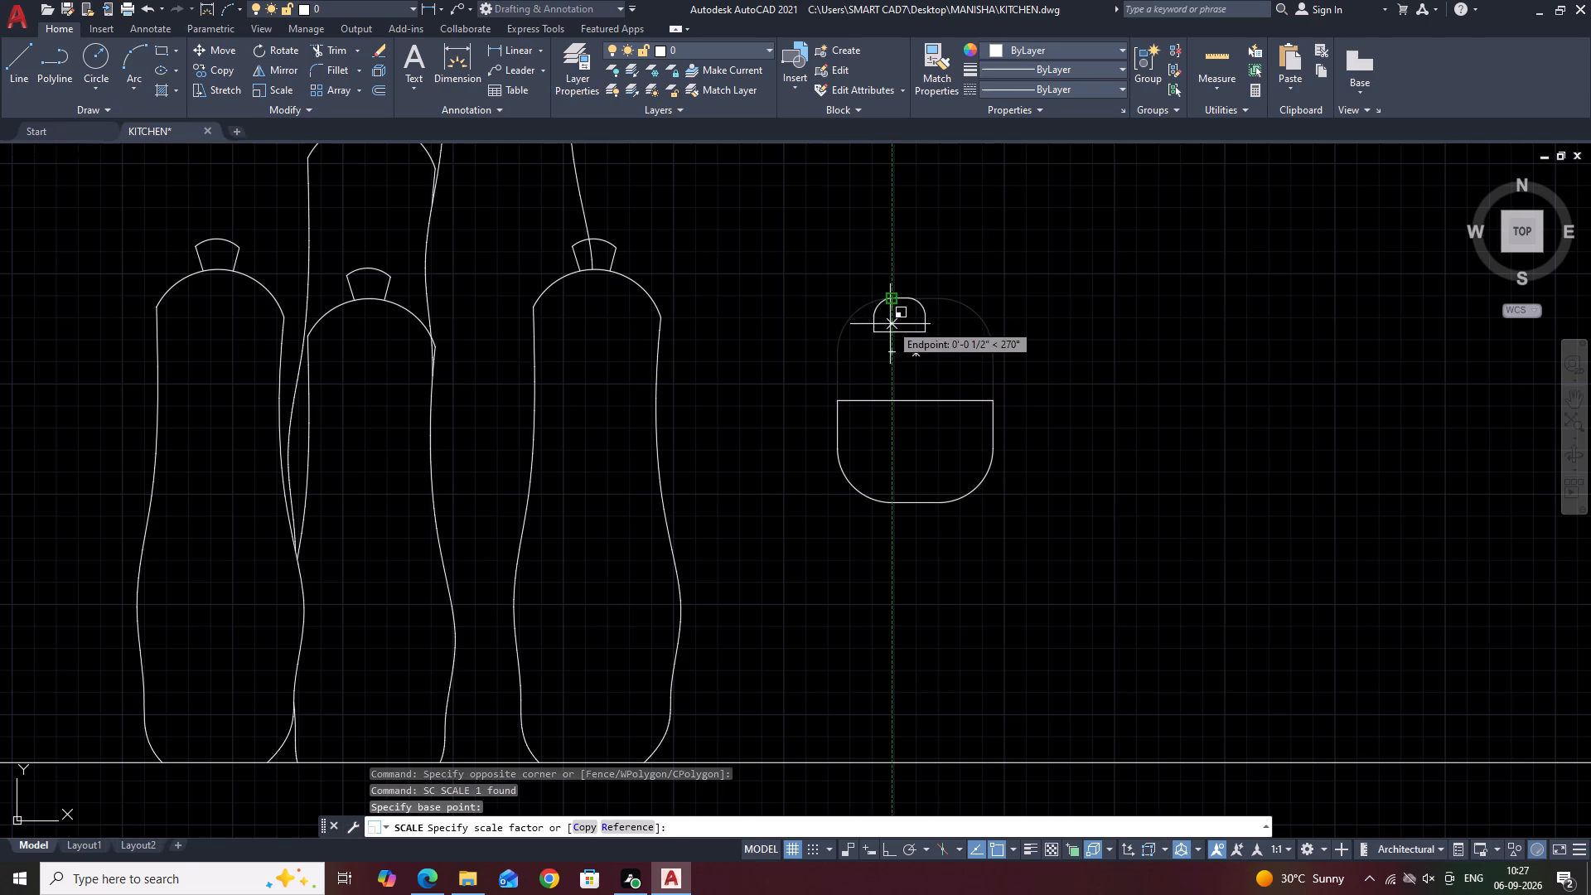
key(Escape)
Stretch the right side of both halves horizontally outward from the dividing line's right end to widen the rounded shape.
scroll(964, 377, down, 3)
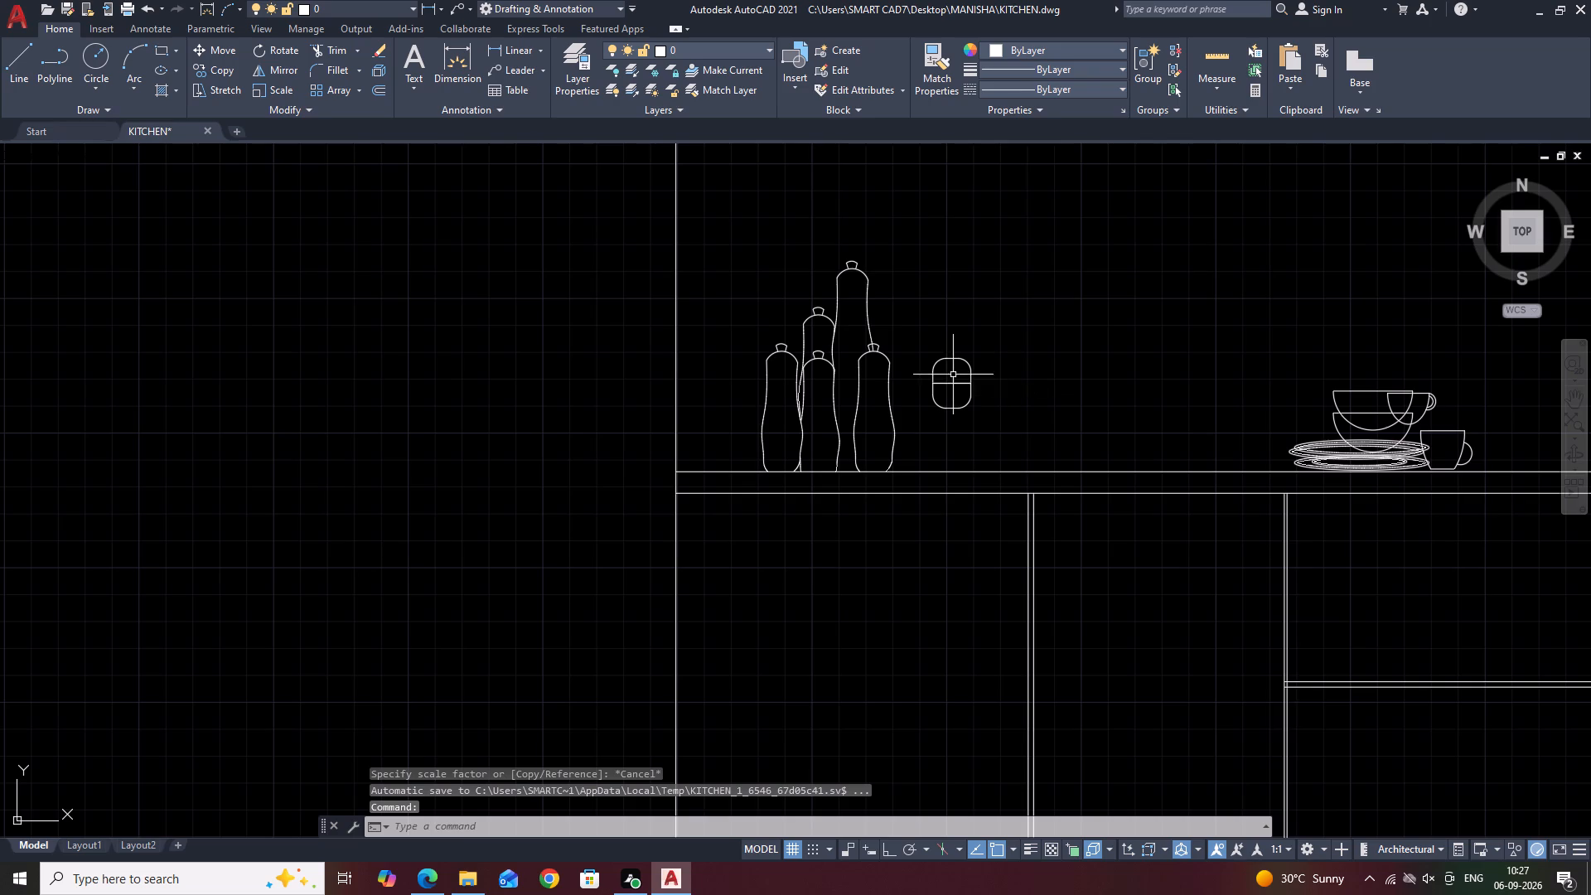
scroll(953, 379, up, 1)
middle_drag(1034, 300, 1018, 318)
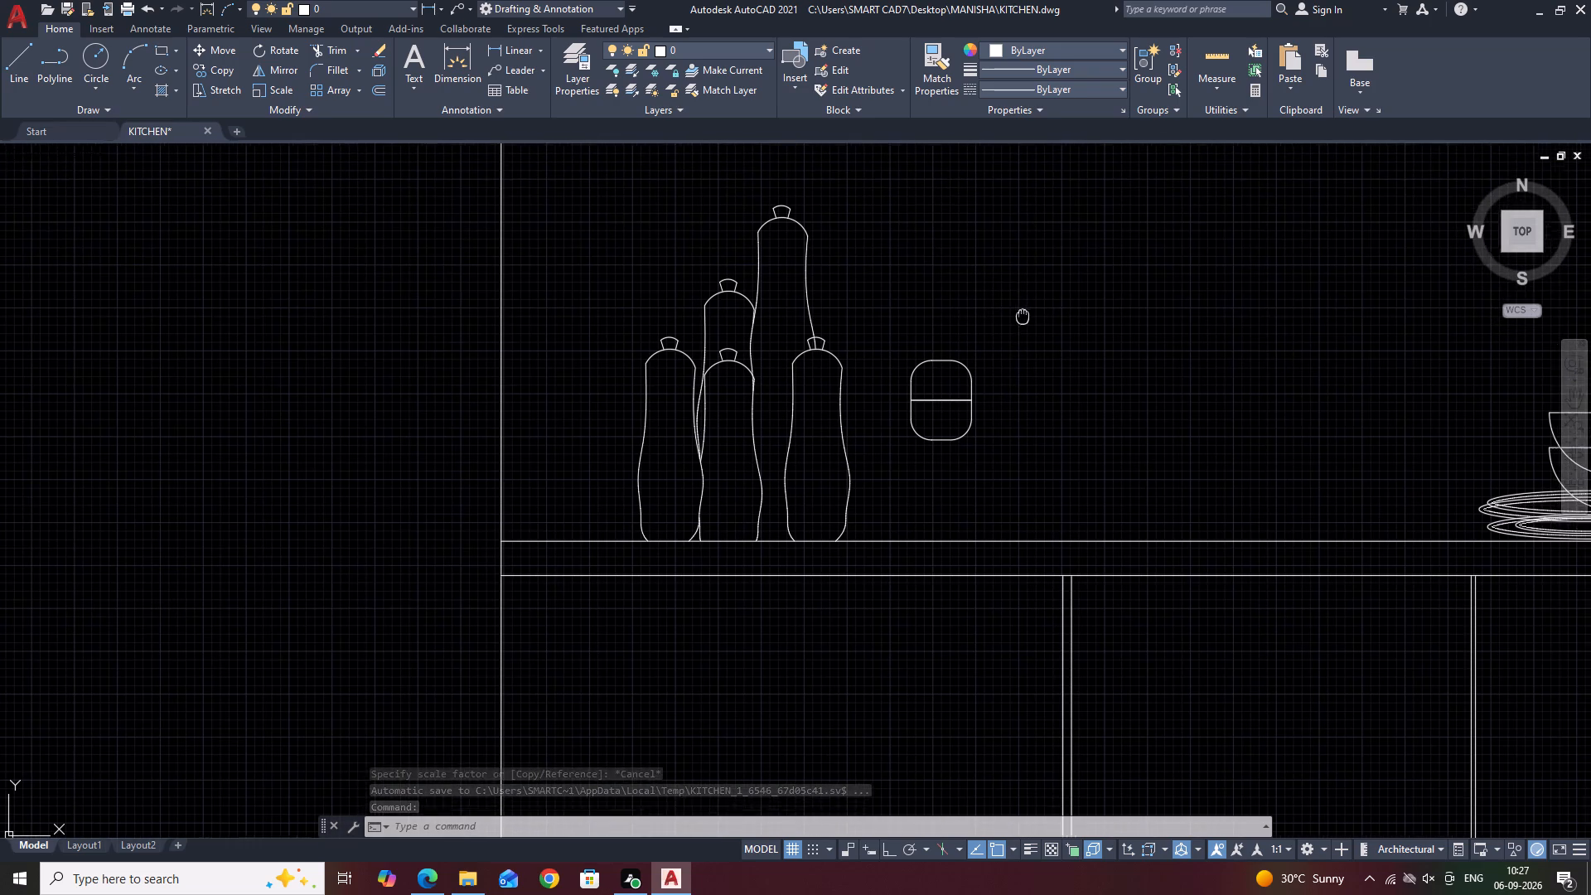
middle_drag(1018, 318, 1010, 320)
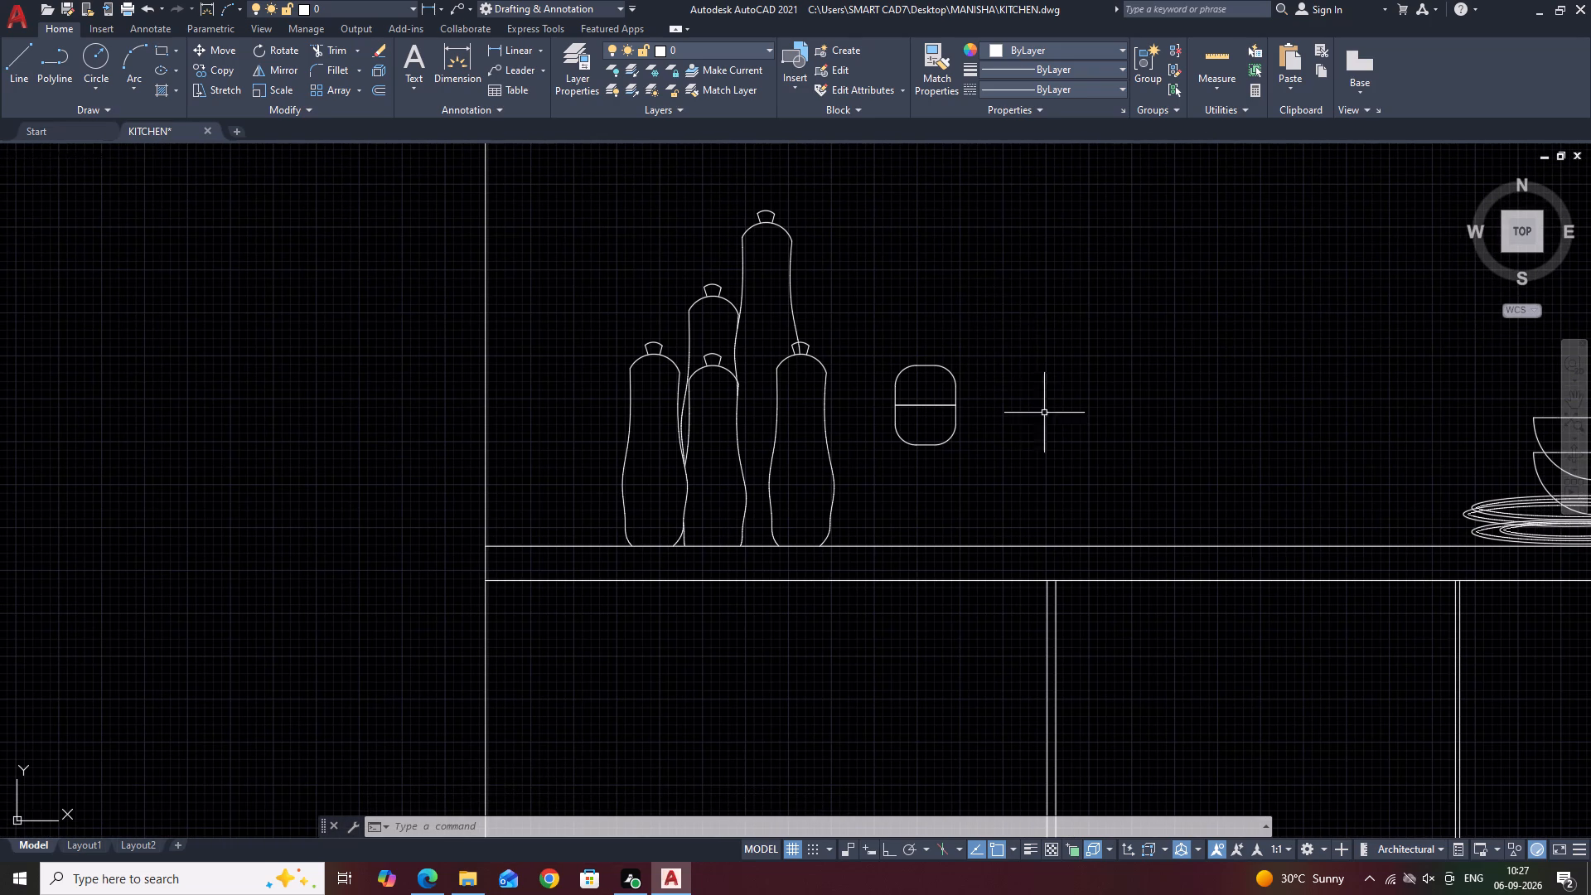
scroll(955, 399, up, 2)
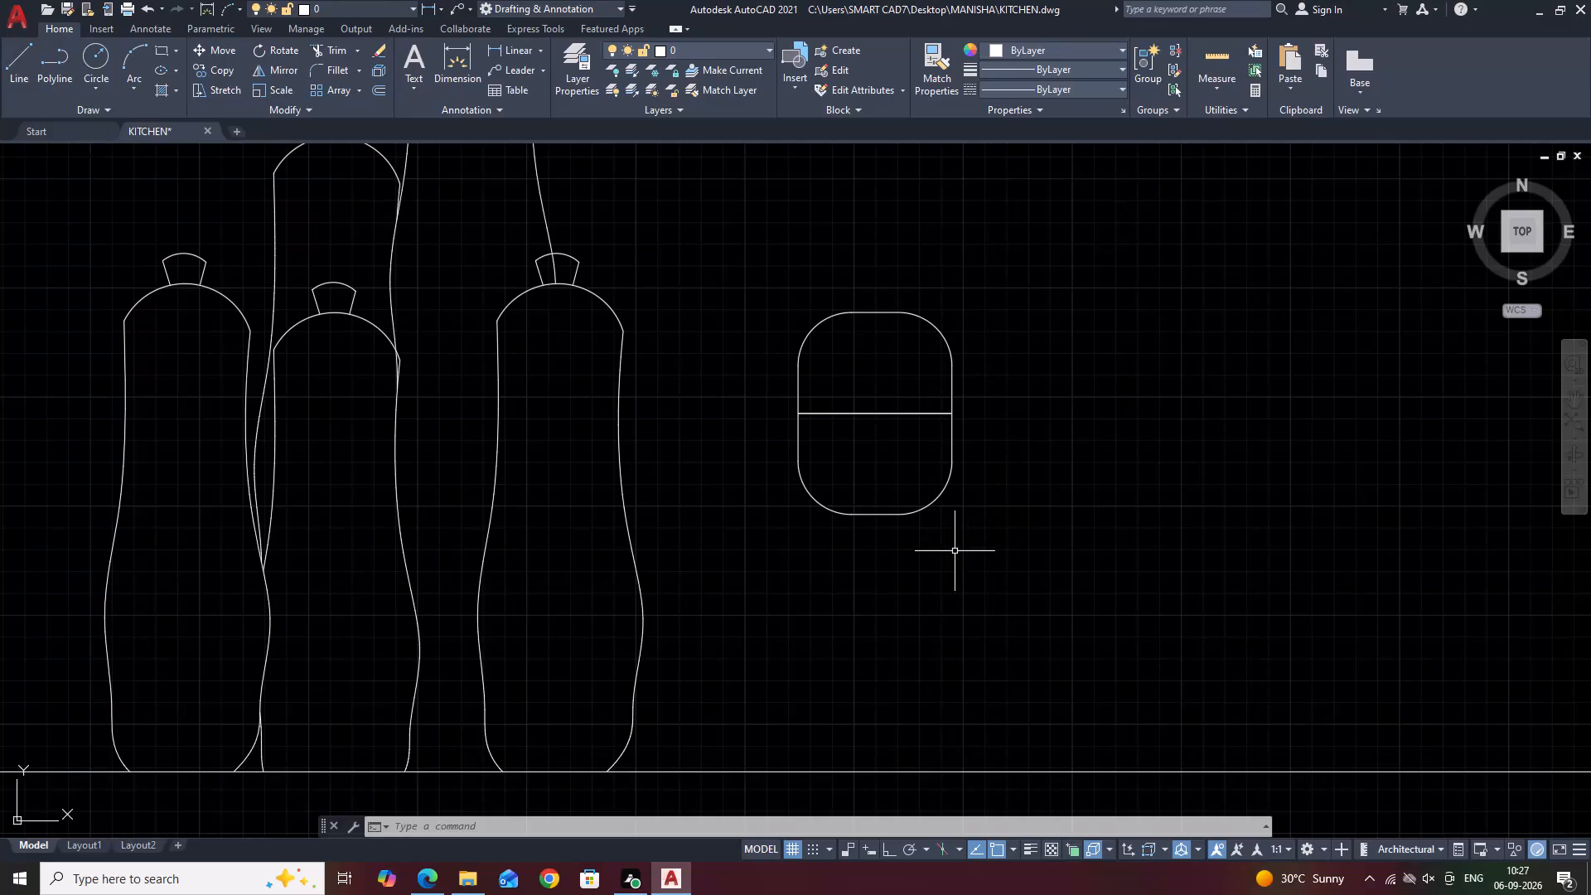
click(978, 535)
drag(897, 253, 899, 245)
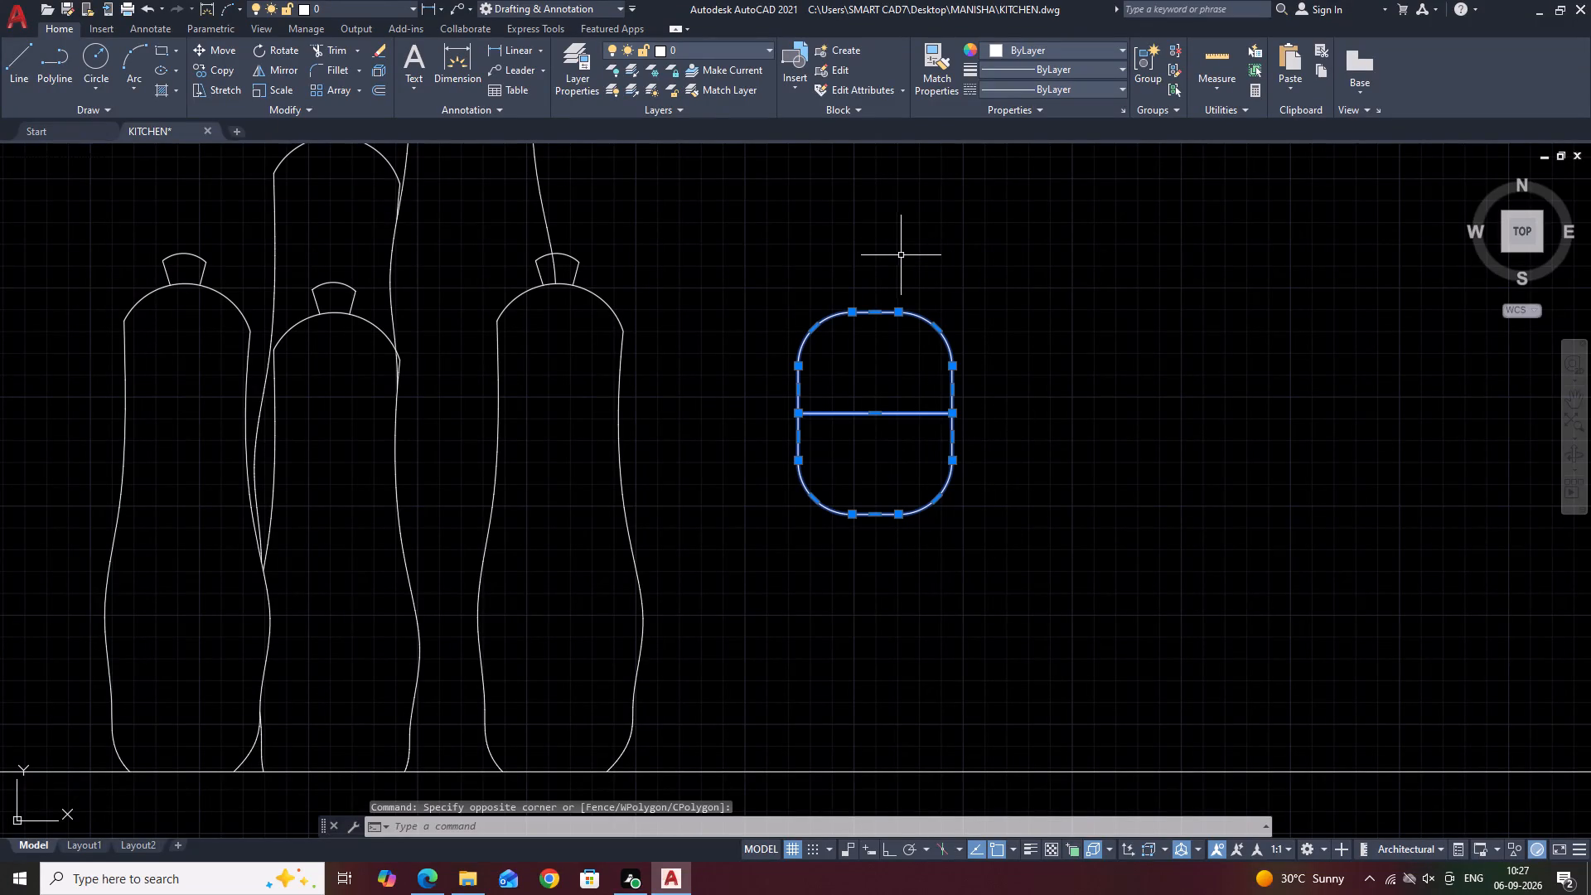
text(S)
key(space)
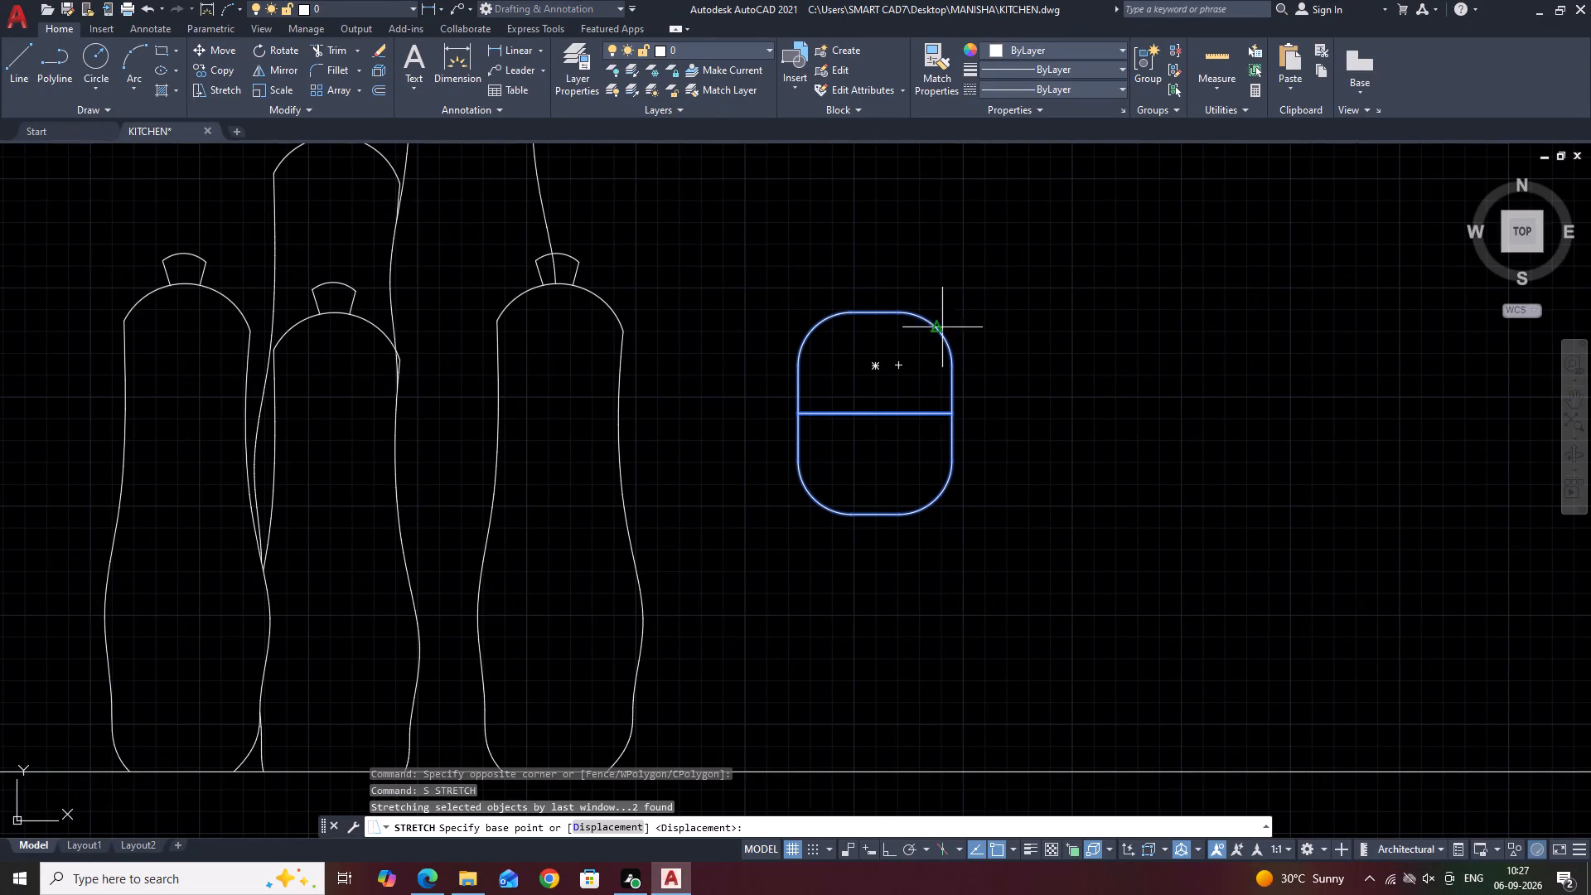
click(950, 414)
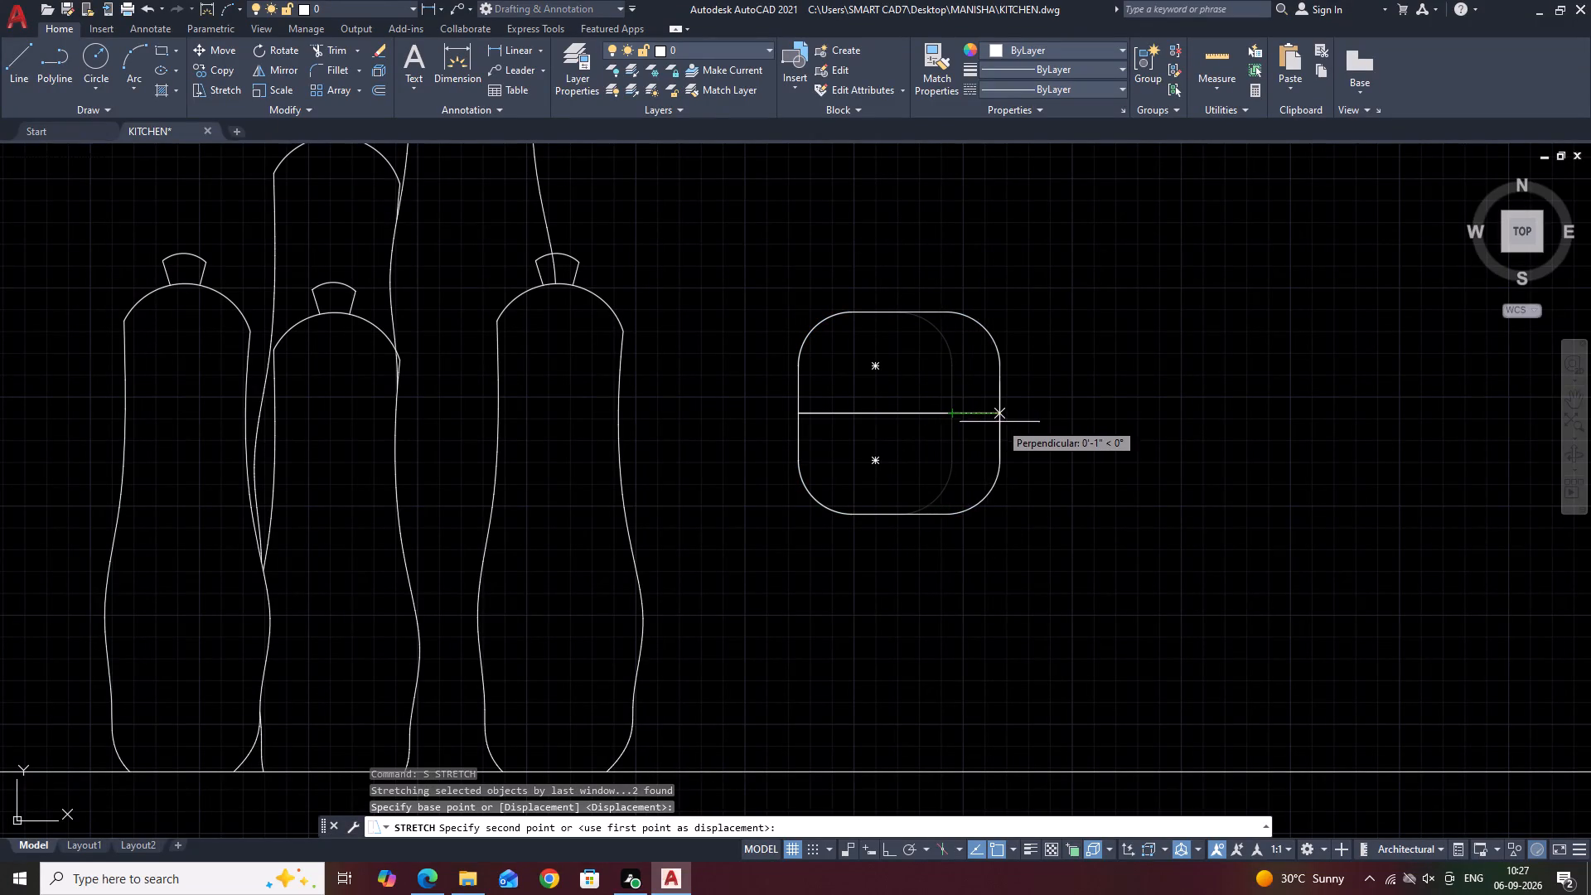
click(1061, 415)
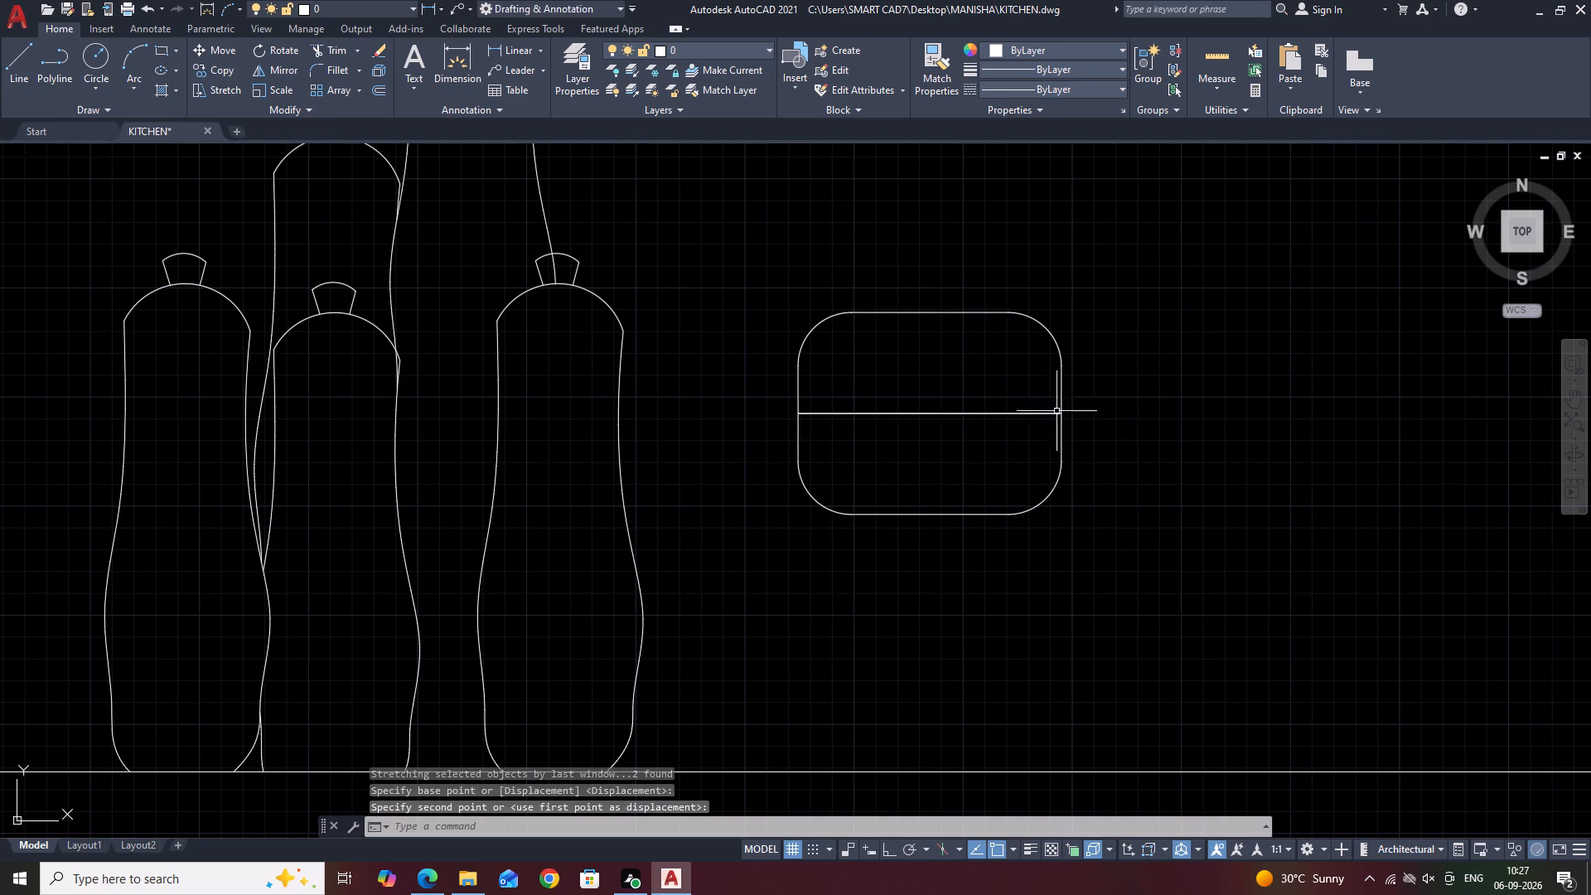
key(Escape)
scroll(1009, 342, down, 2)
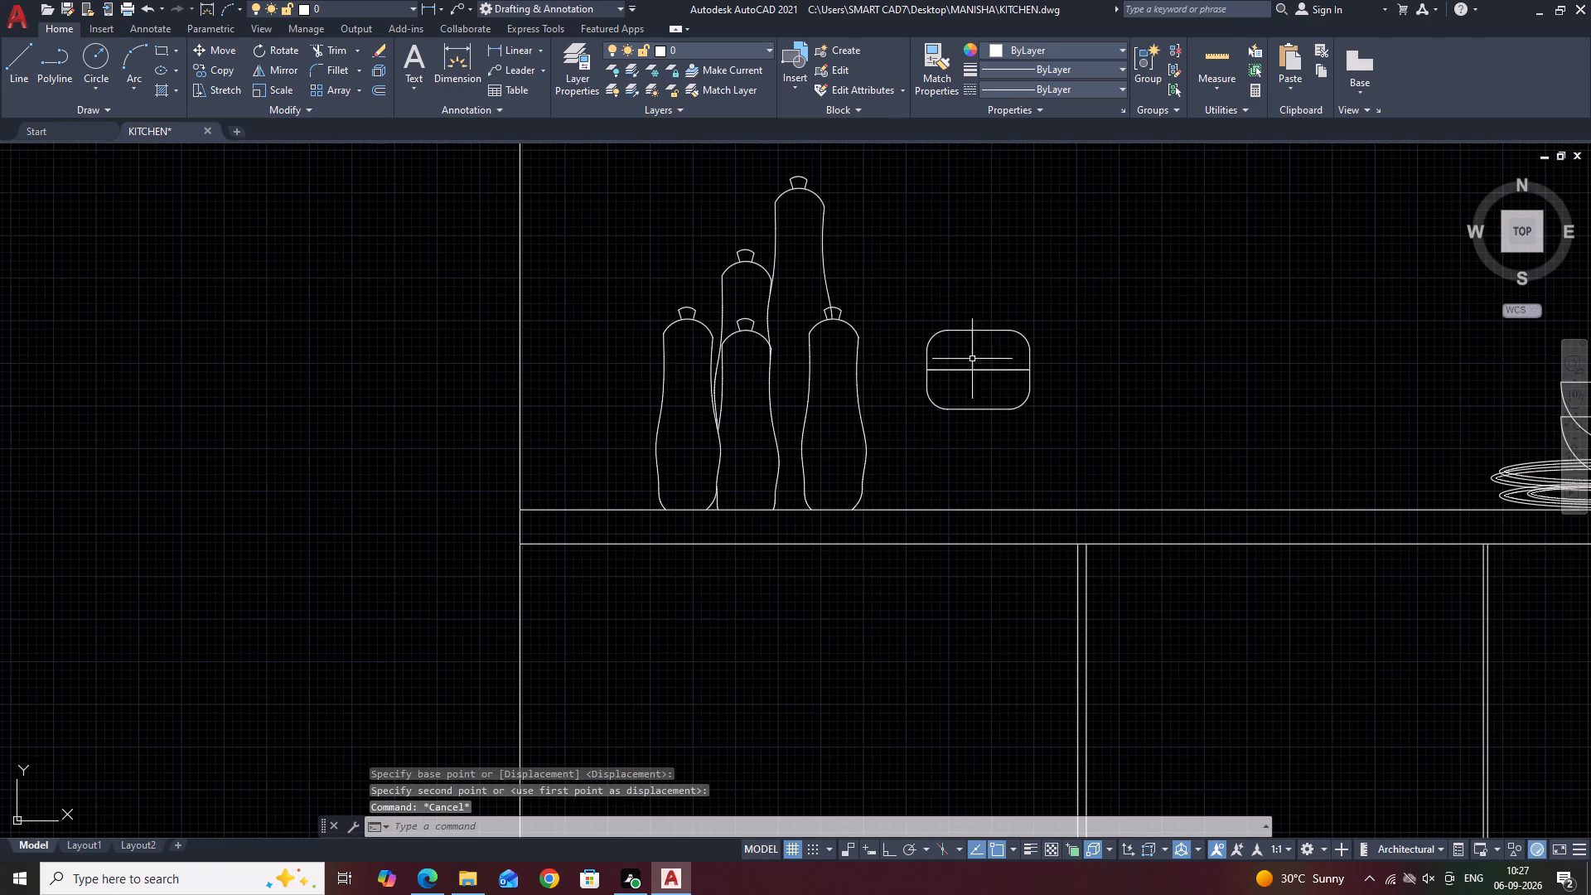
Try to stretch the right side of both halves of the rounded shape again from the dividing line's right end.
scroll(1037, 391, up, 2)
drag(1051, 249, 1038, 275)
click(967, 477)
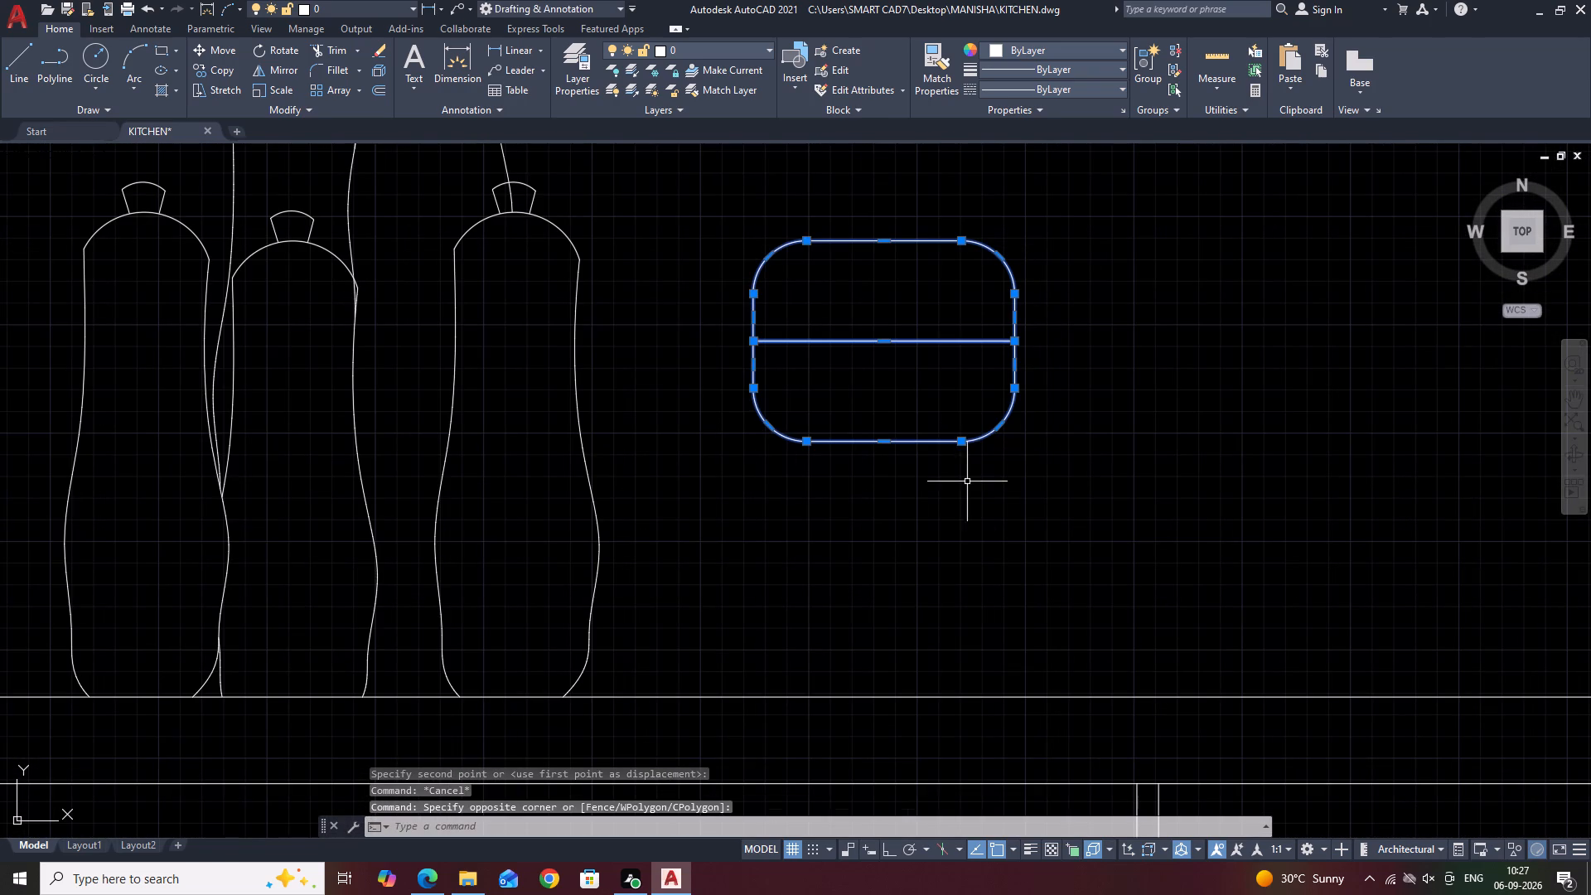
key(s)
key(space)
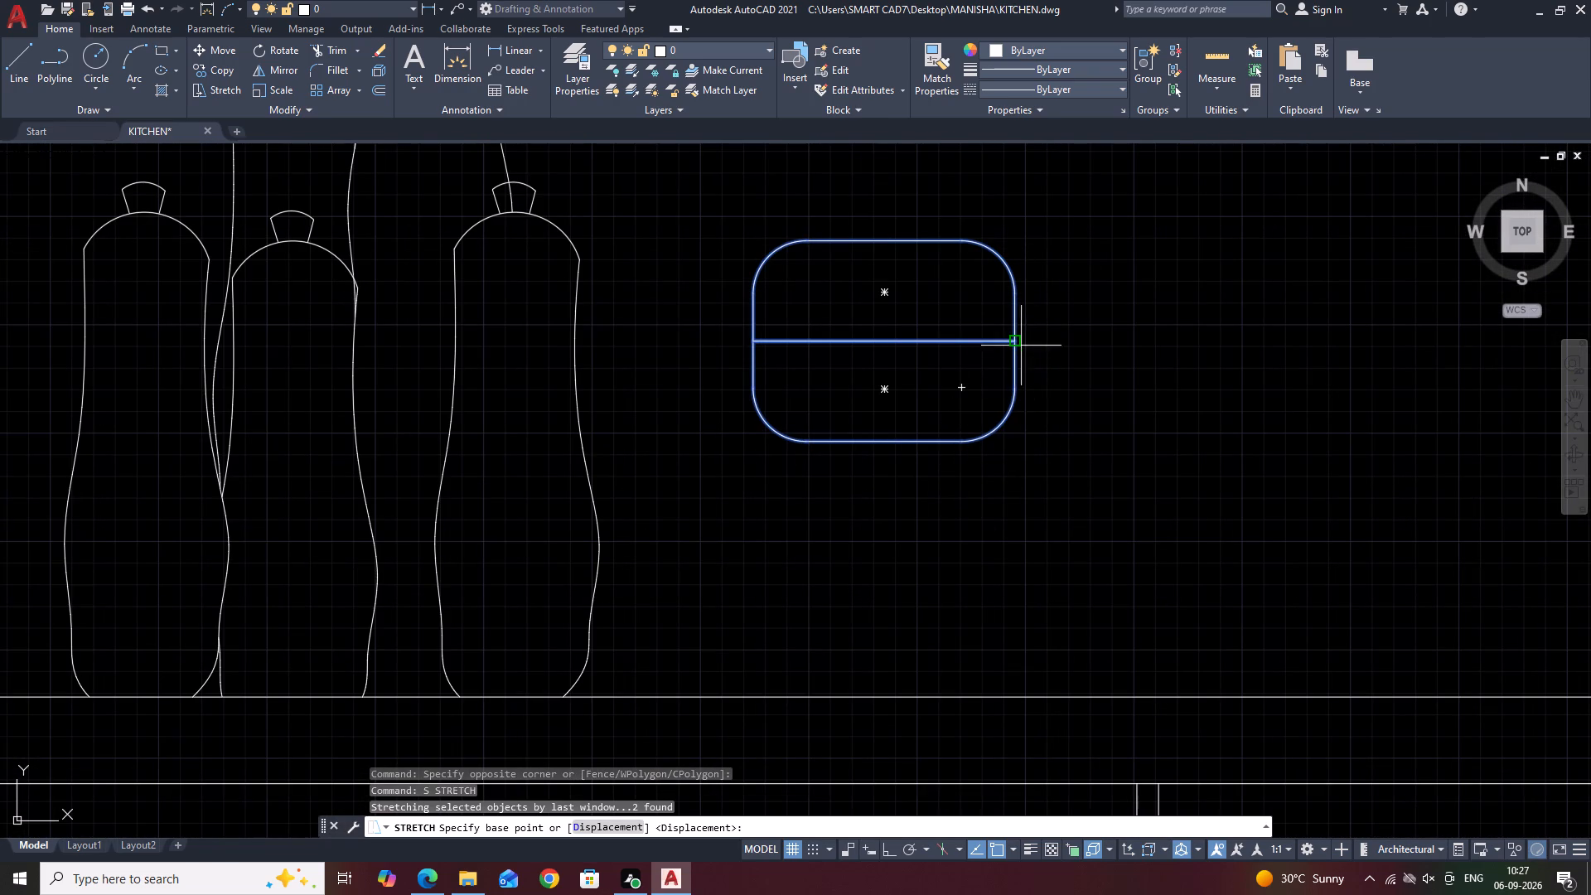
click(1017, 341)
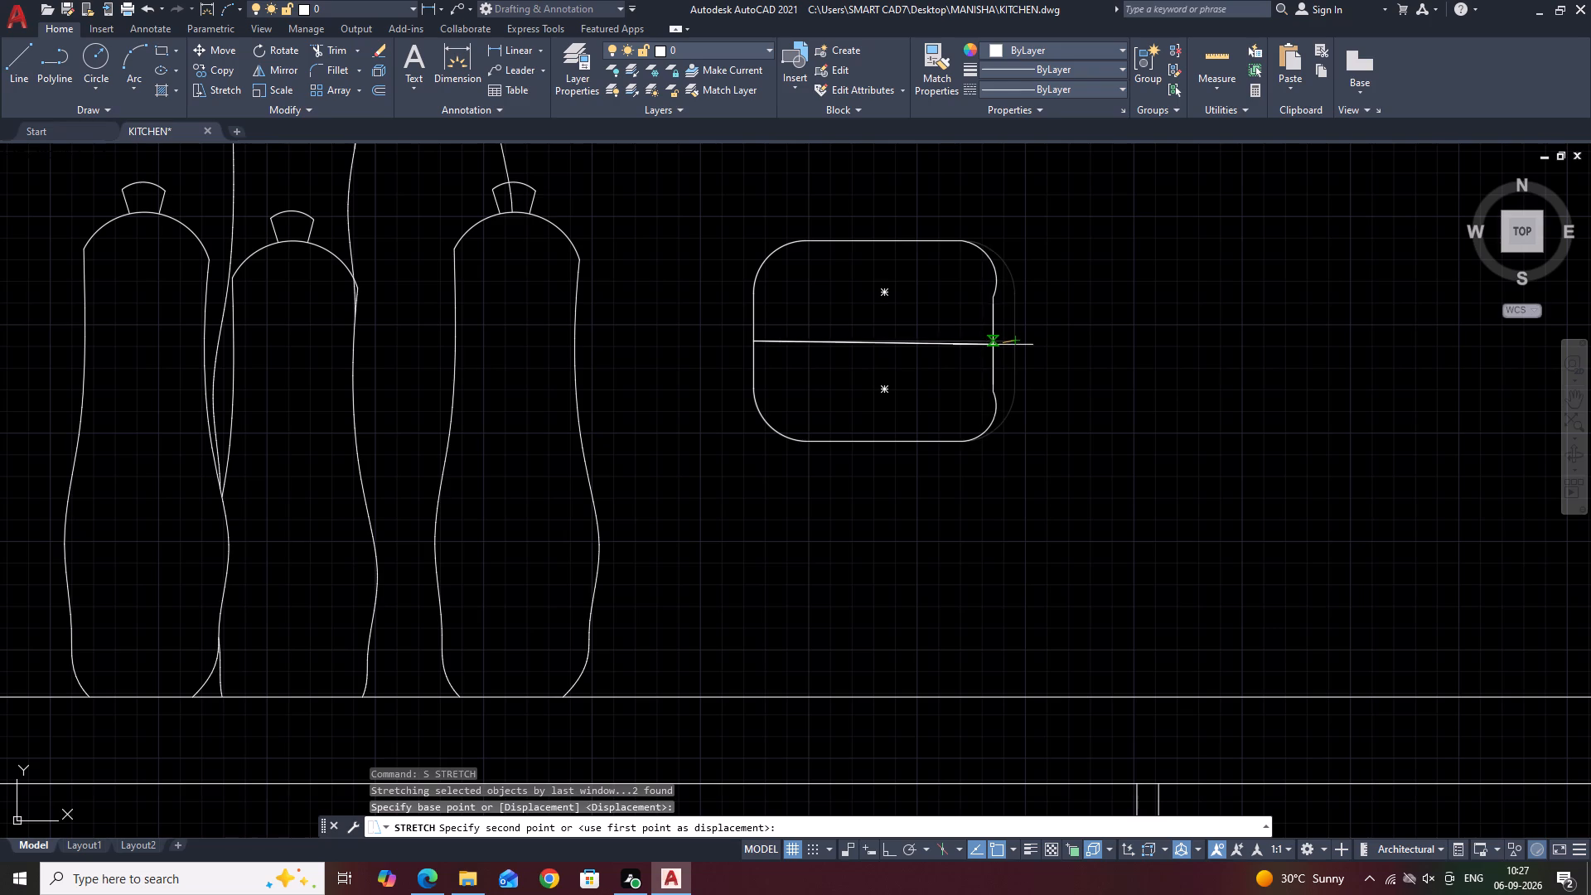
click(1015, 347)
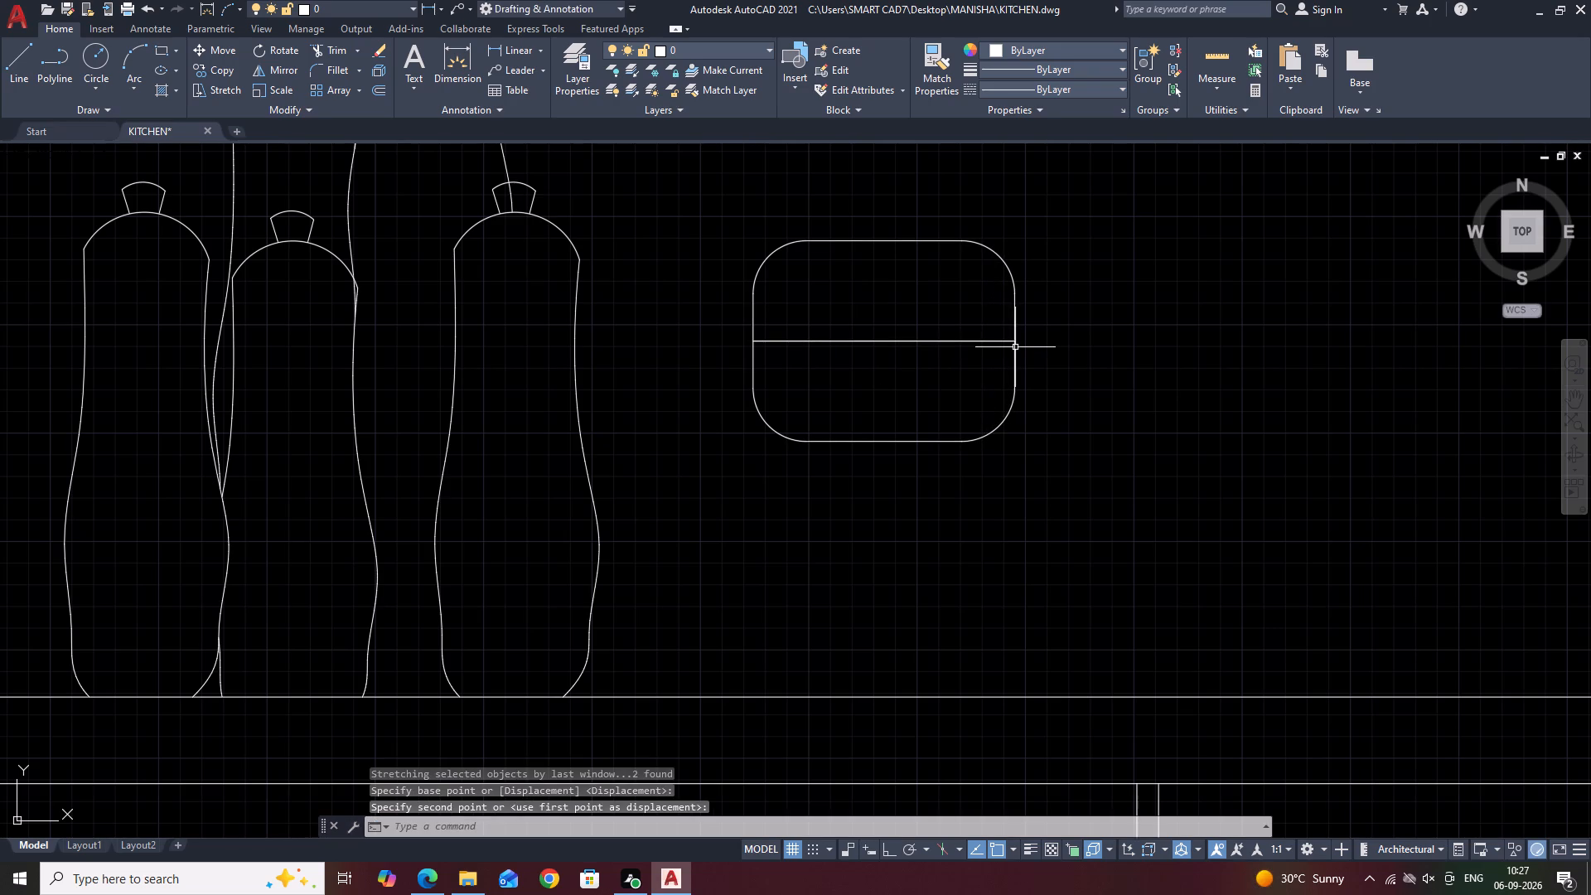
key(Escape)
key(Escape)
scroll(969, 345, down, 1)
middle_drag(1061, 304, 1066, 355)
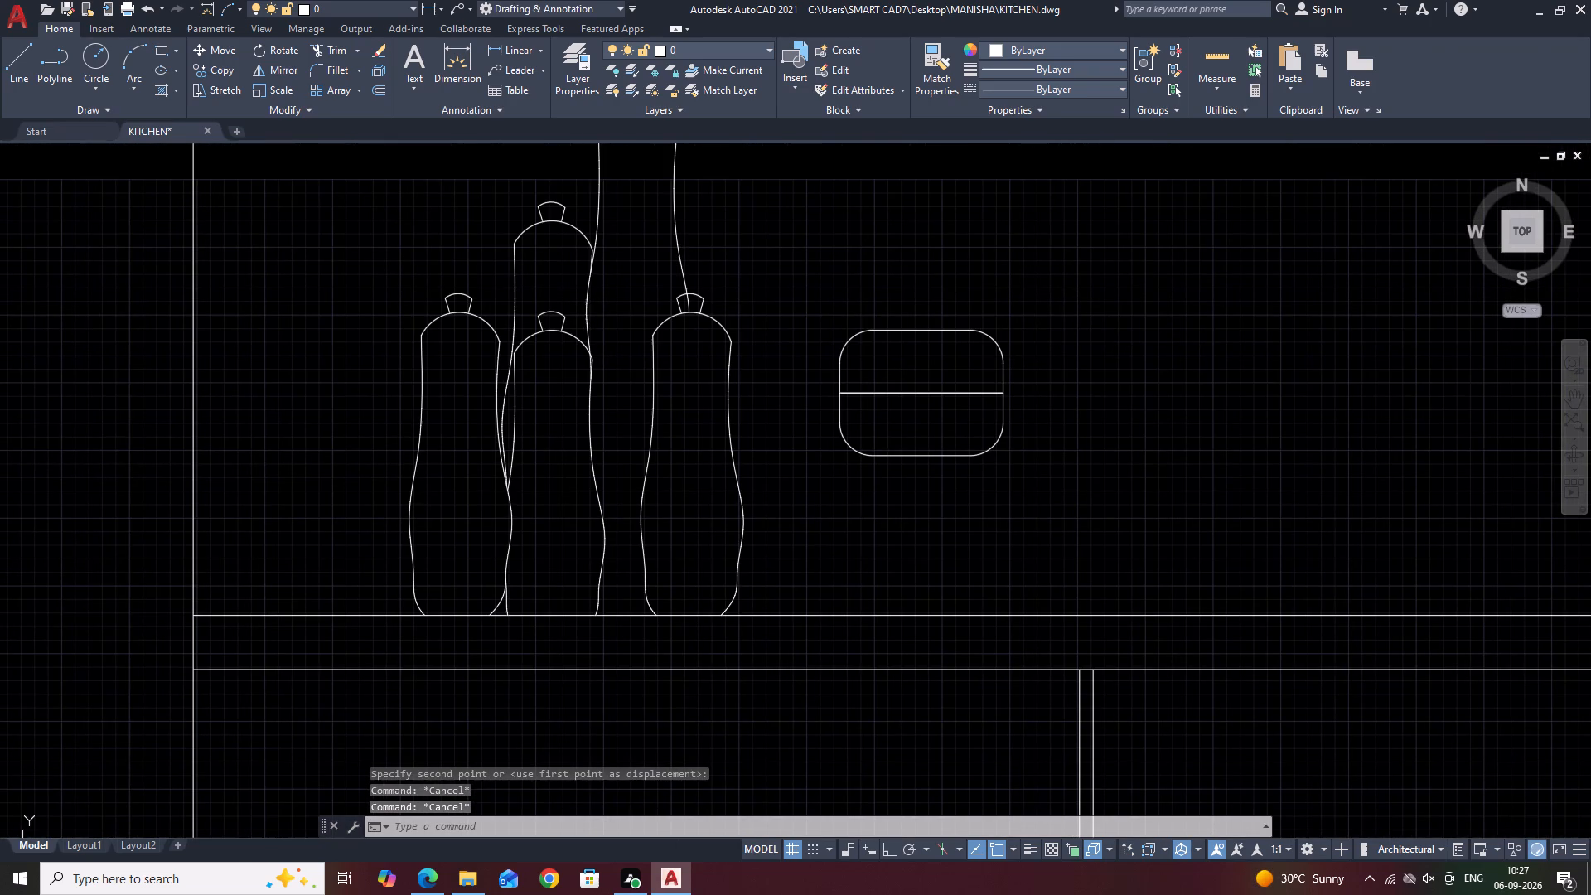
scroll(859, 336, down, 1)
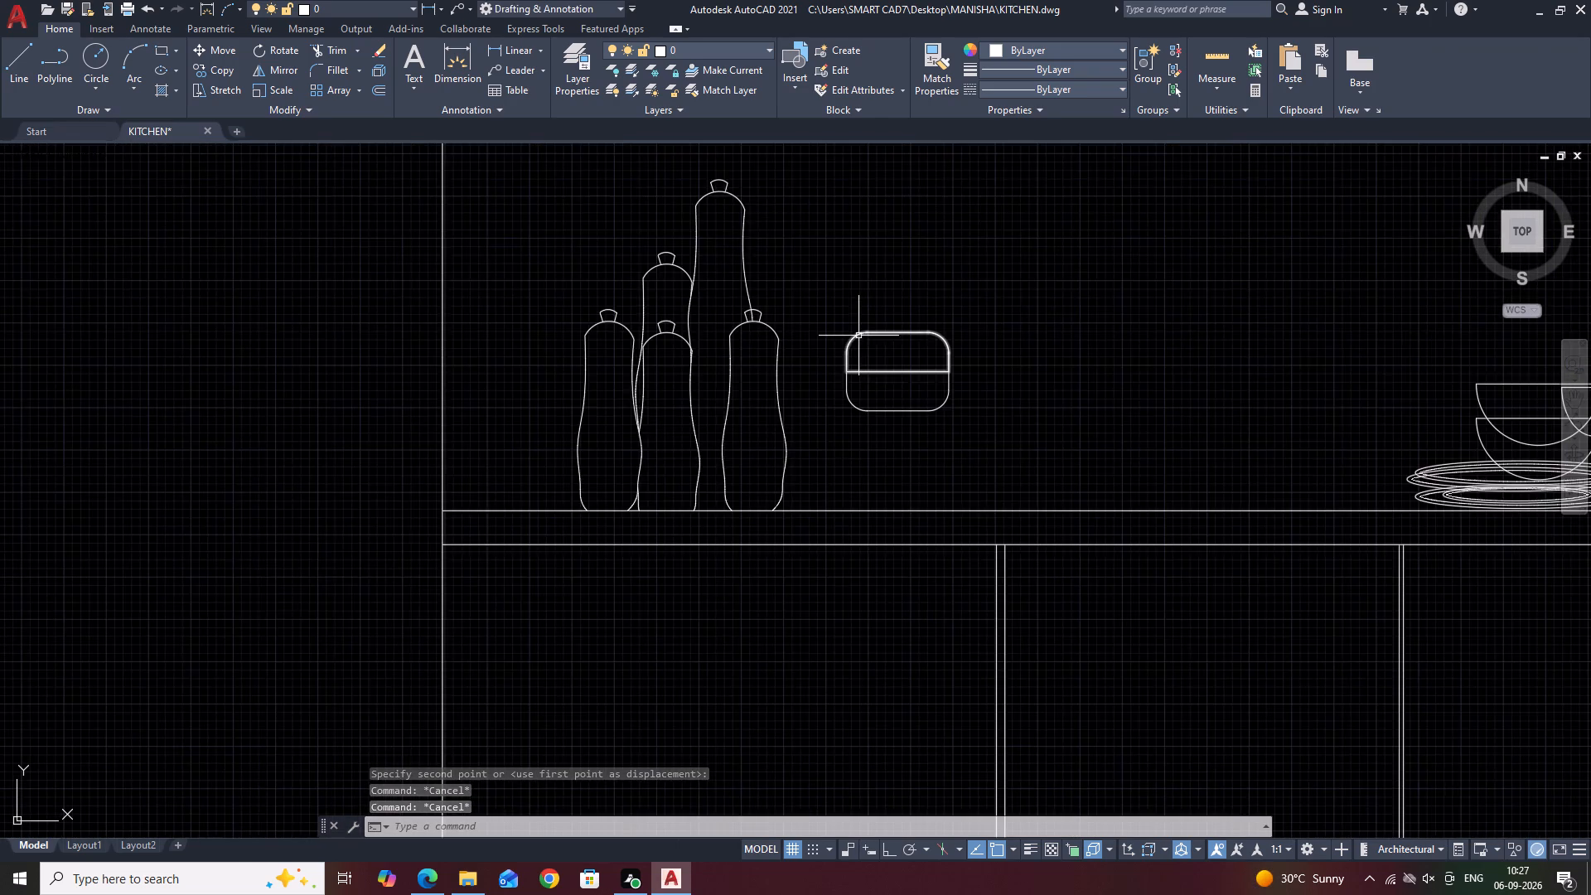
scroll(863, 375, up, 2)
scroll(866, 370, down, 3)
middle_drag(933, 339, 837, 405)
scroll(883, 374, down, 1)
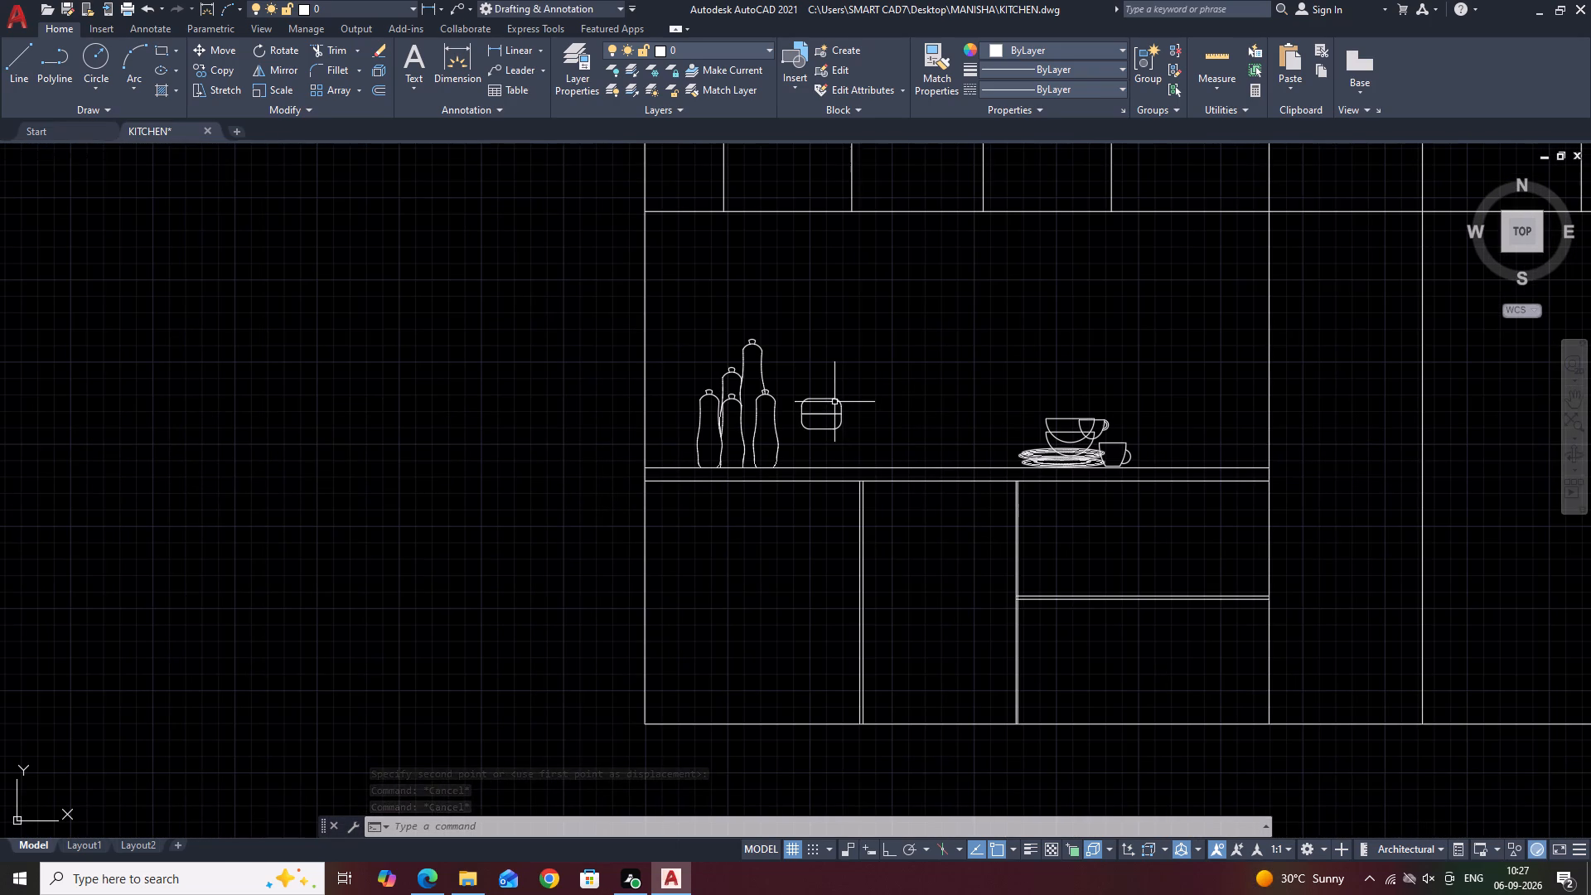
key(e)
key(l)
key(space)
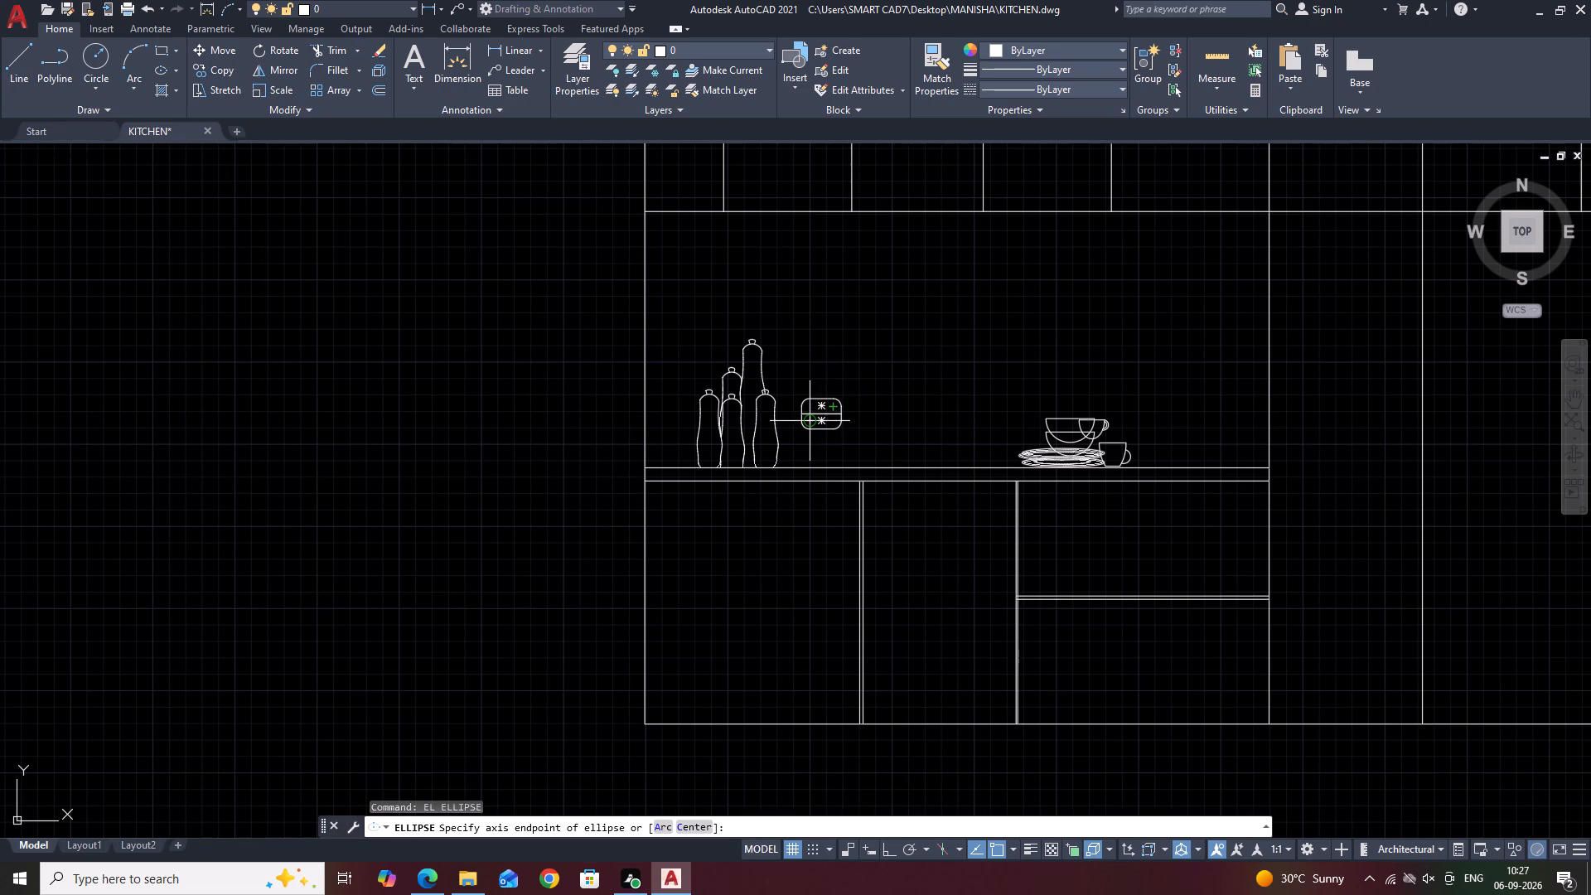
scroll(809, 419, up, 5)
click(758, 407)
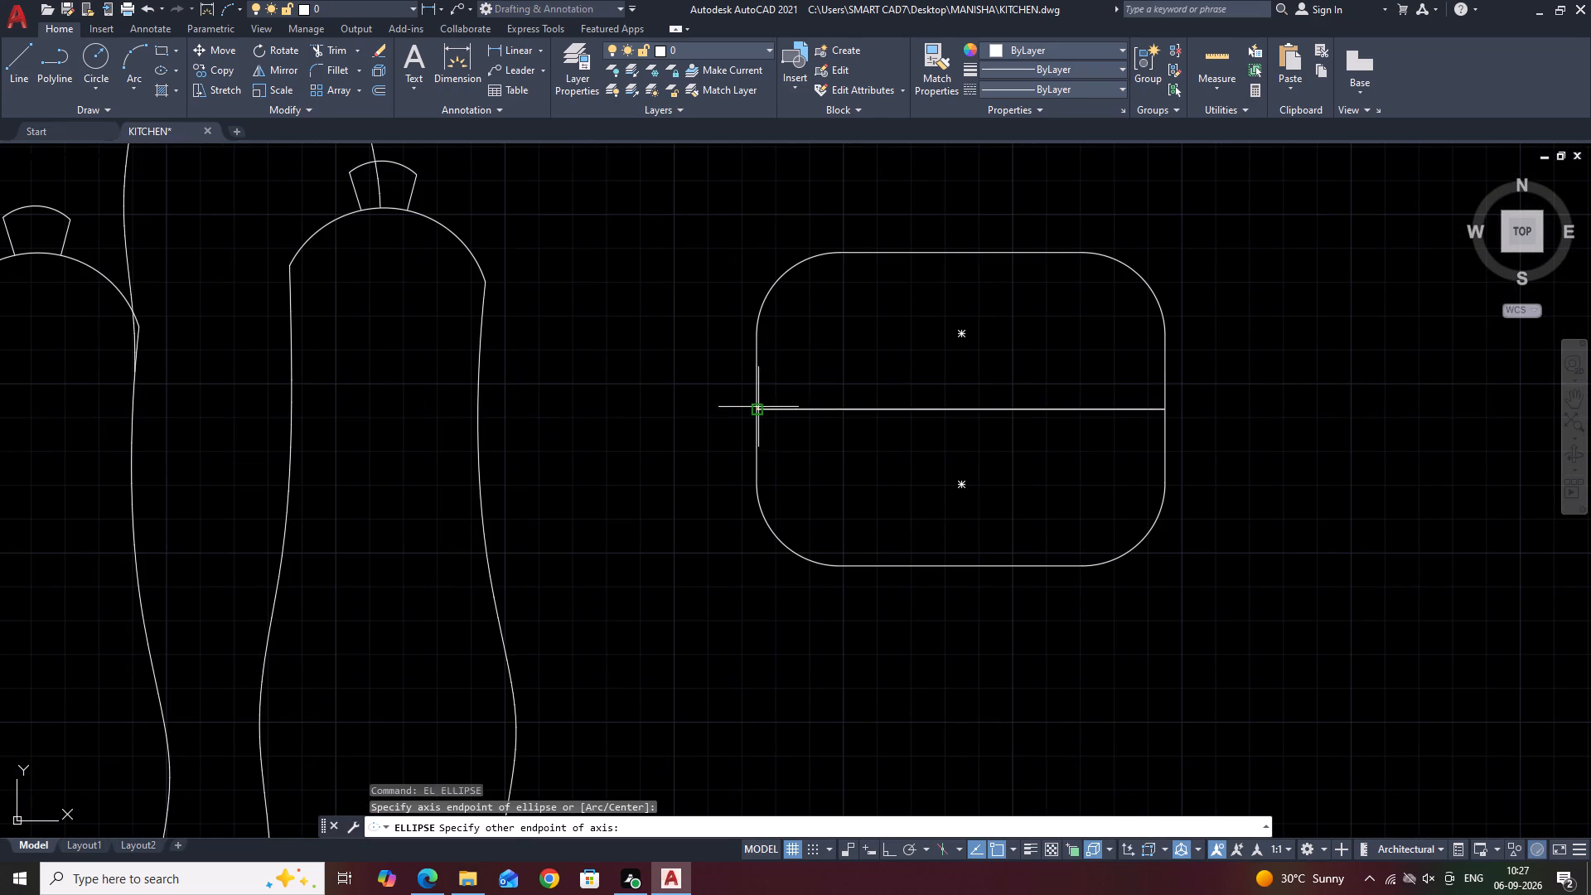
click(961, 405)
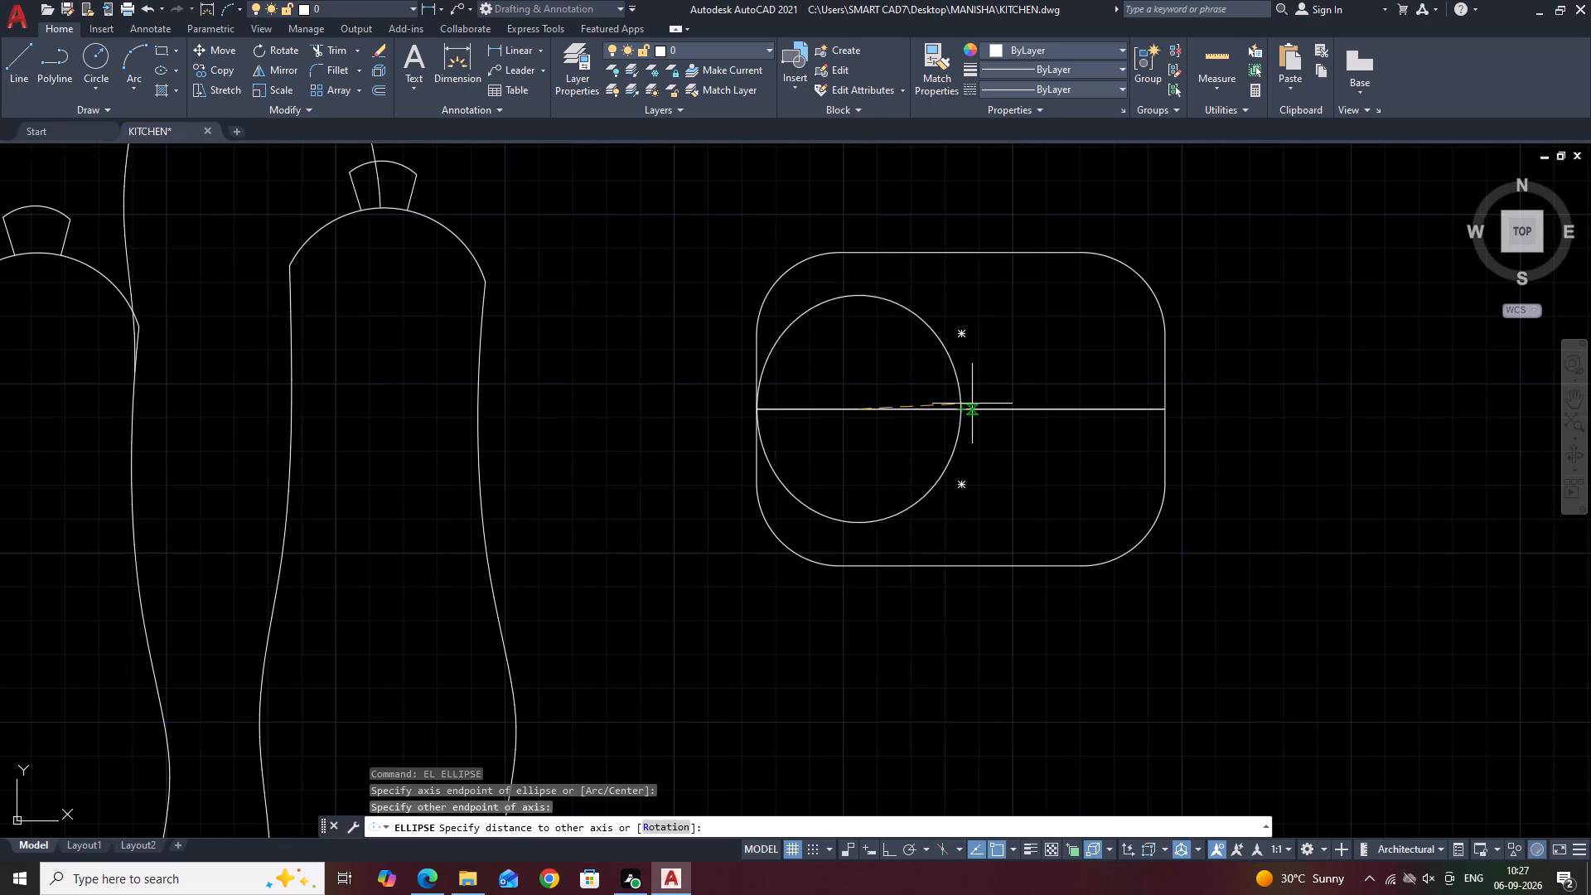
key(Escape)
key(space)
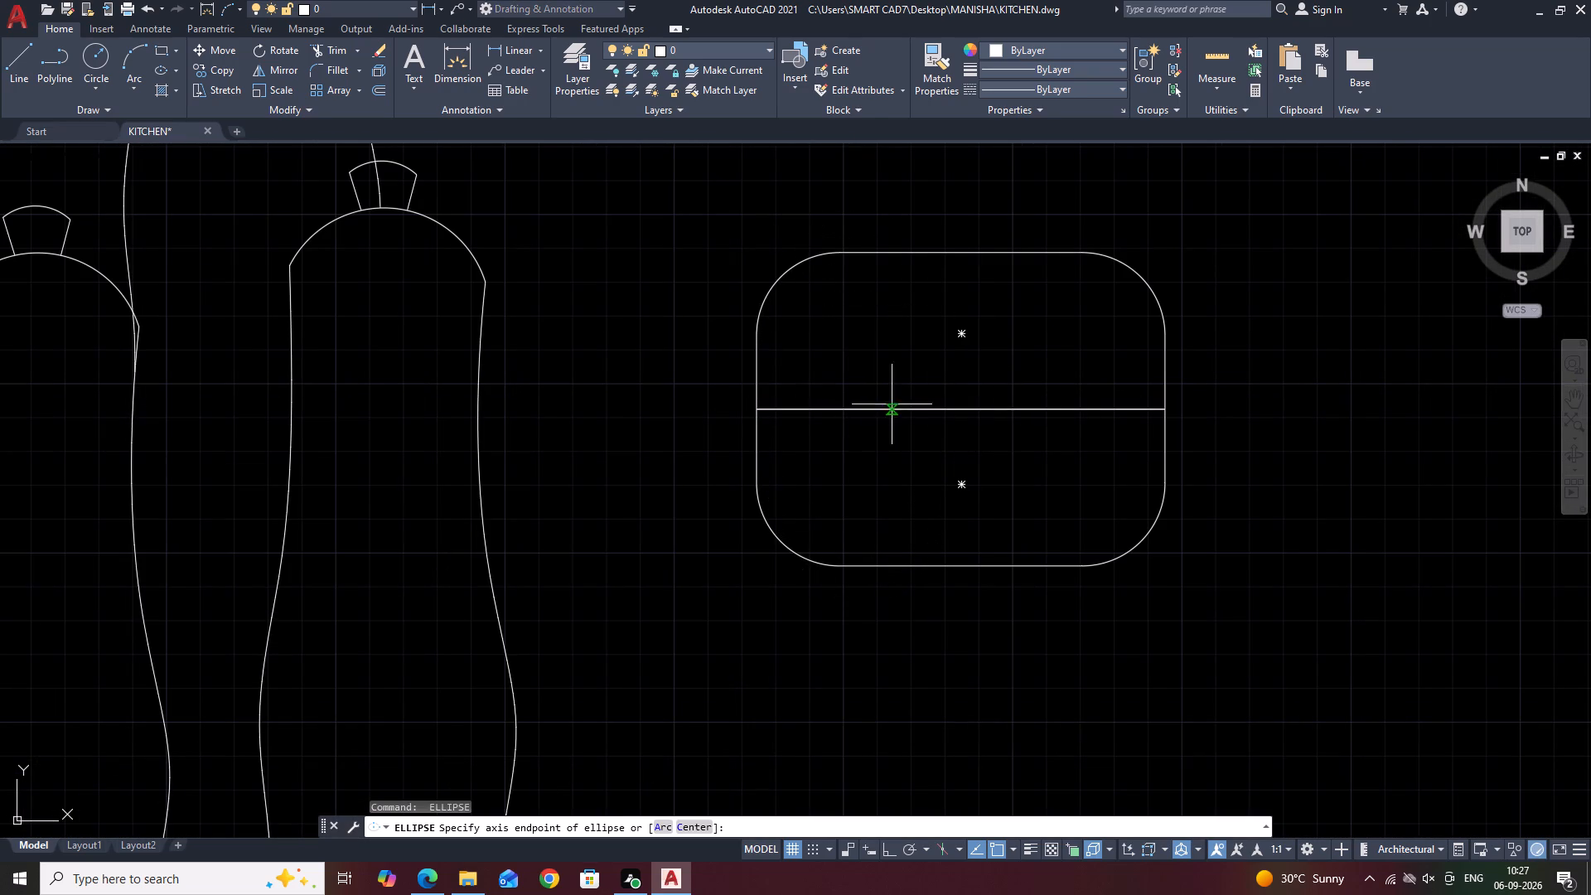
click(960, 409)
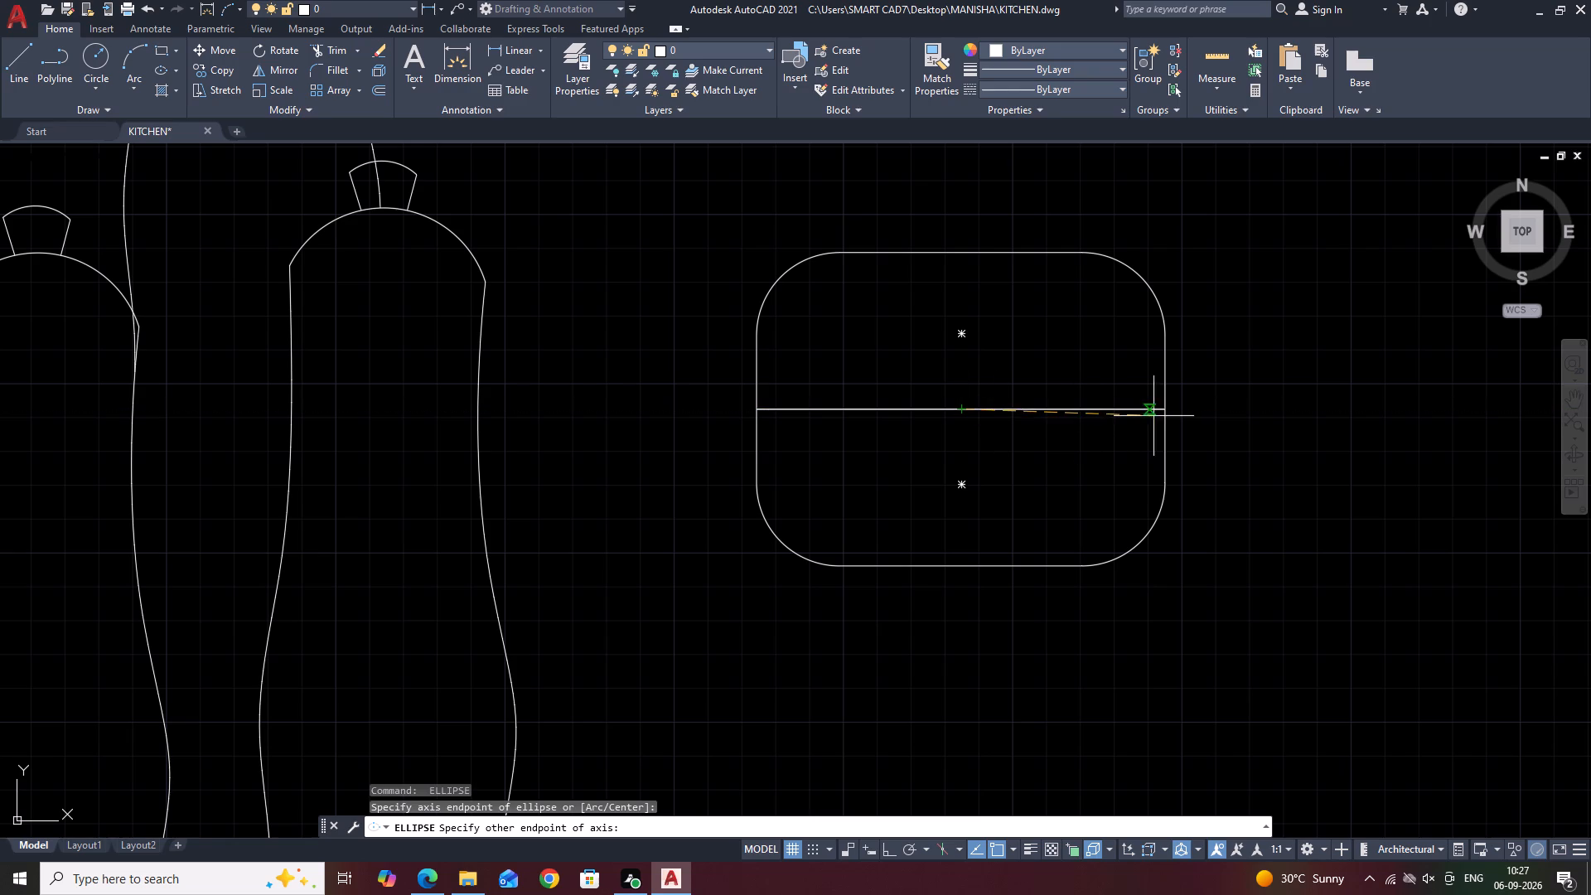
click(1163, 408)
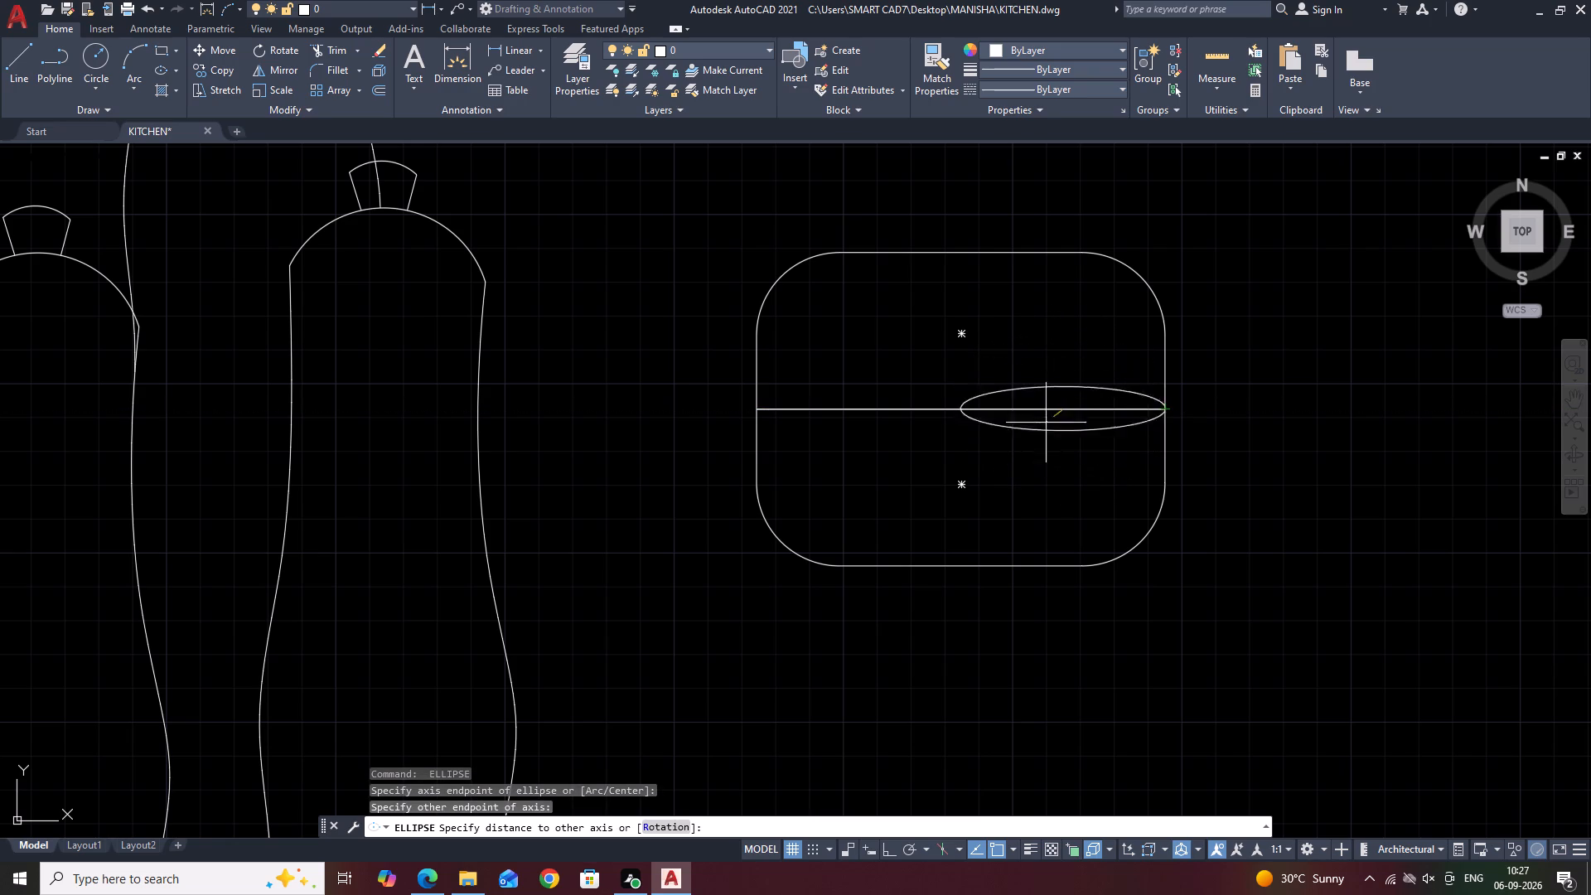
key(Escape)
Draw a flat, narrow ellipse spanning the rounded shape's dividing line from its left end to its right end.
key(space)
click(752, 411)
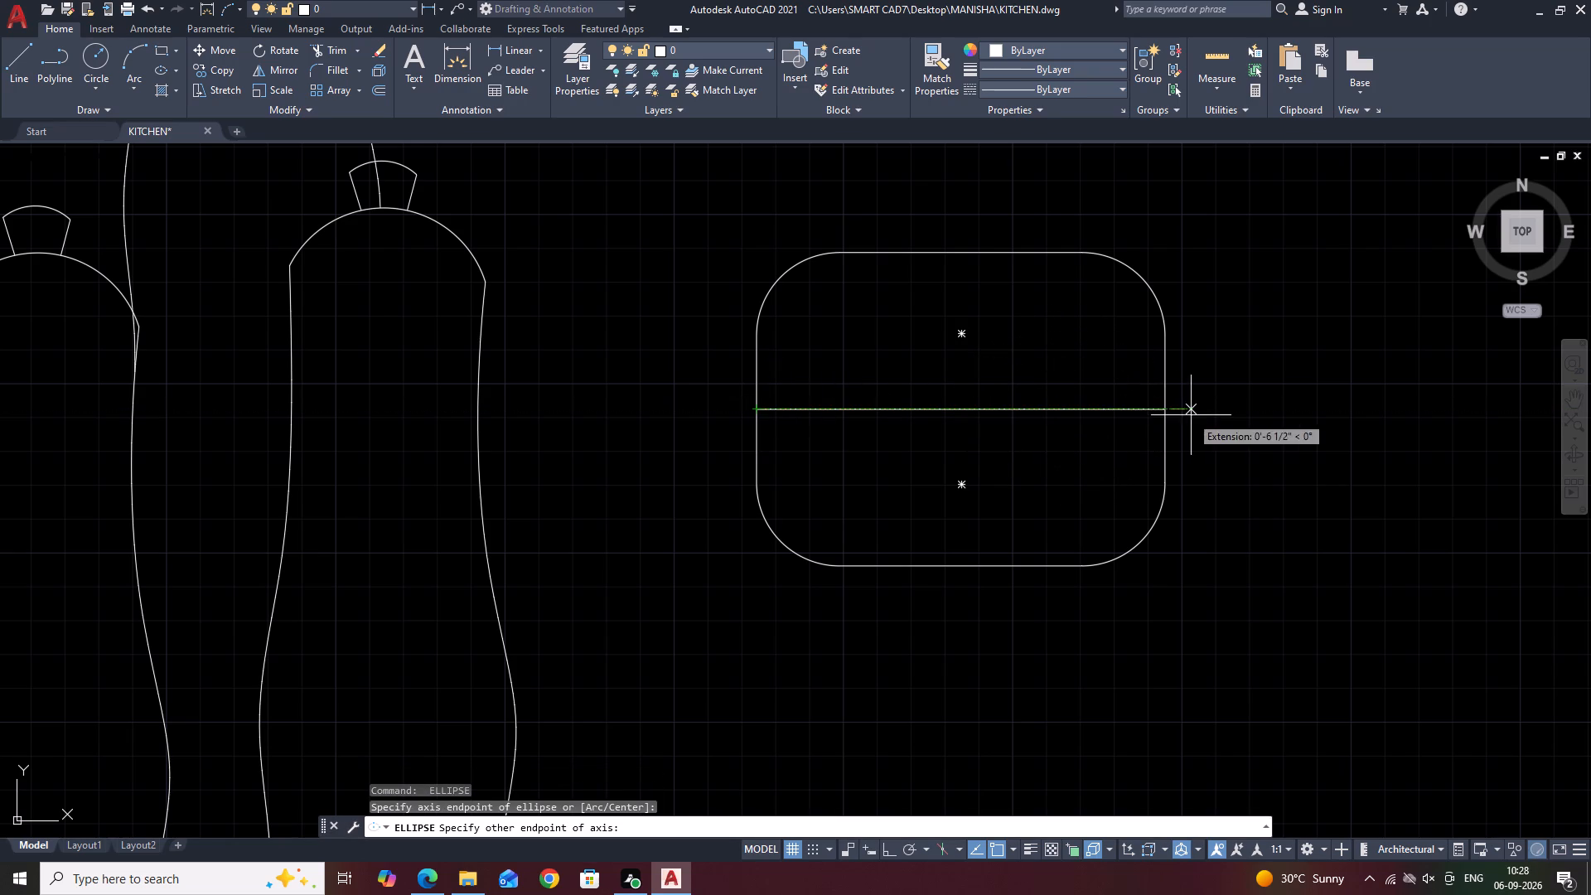
click(1161, 408)
scroll(1124, 390, down, 3)
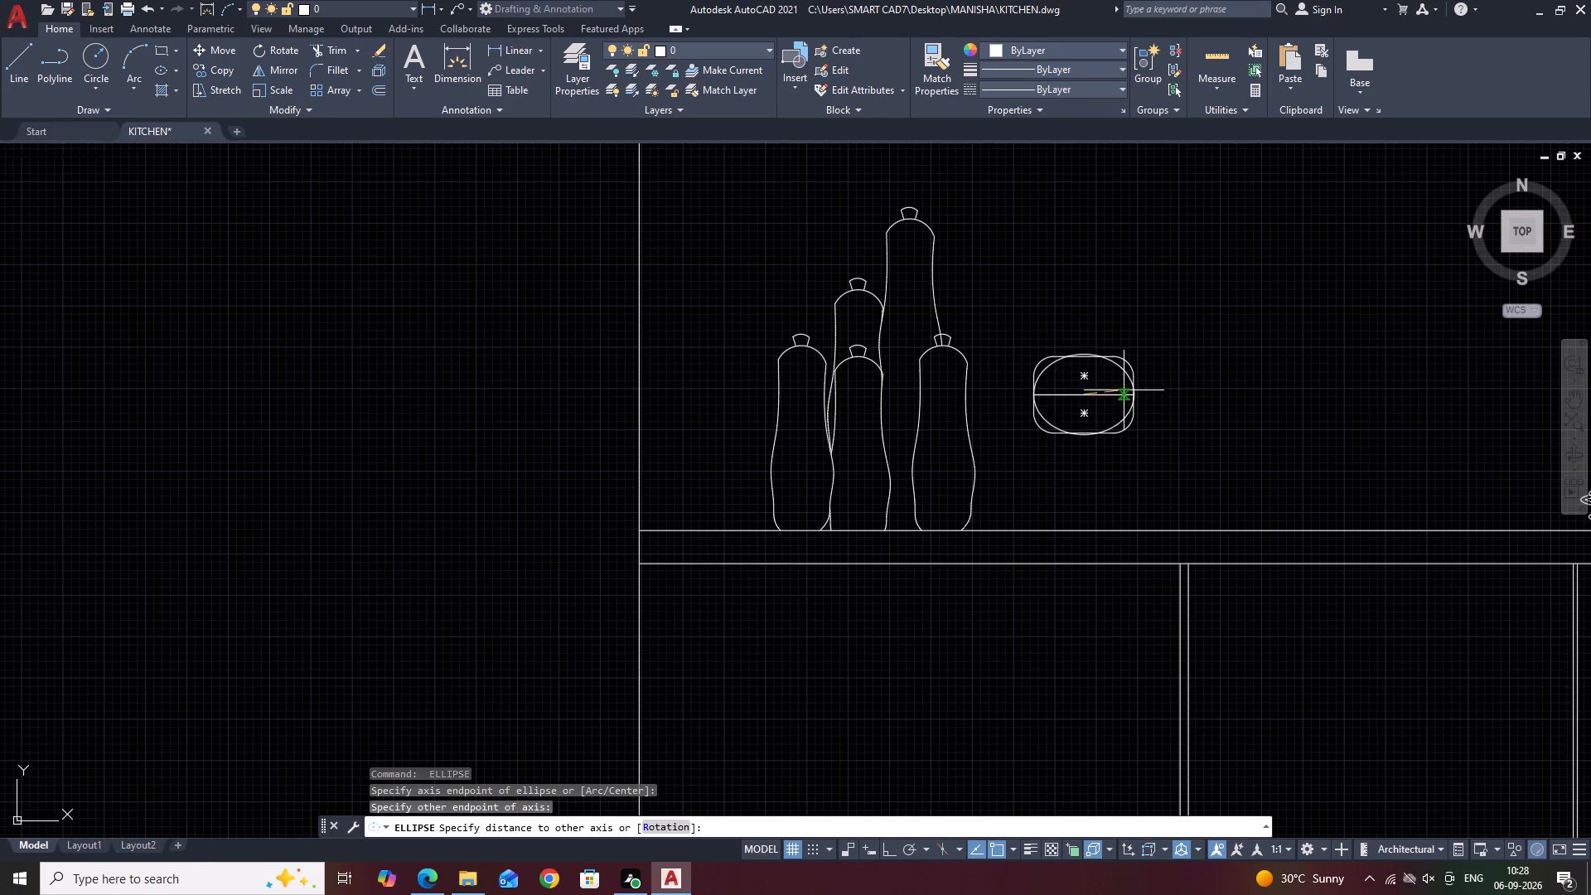
scroll(1117, 387, up, 5)
scroll(1060, 365, down, 5)
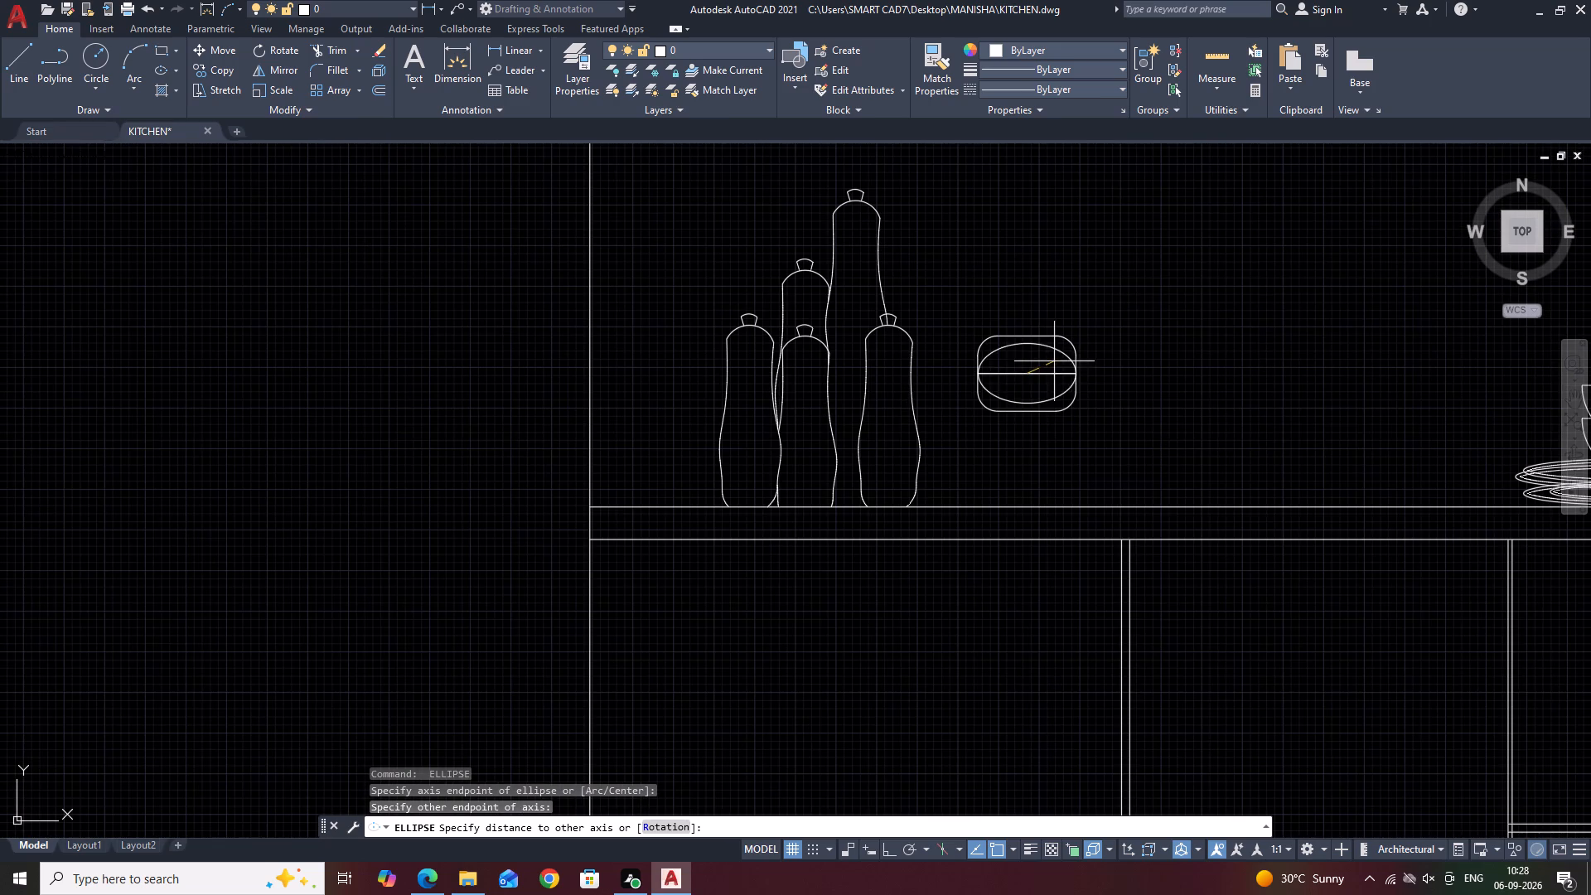
scroll(1034, 360, up, 1)
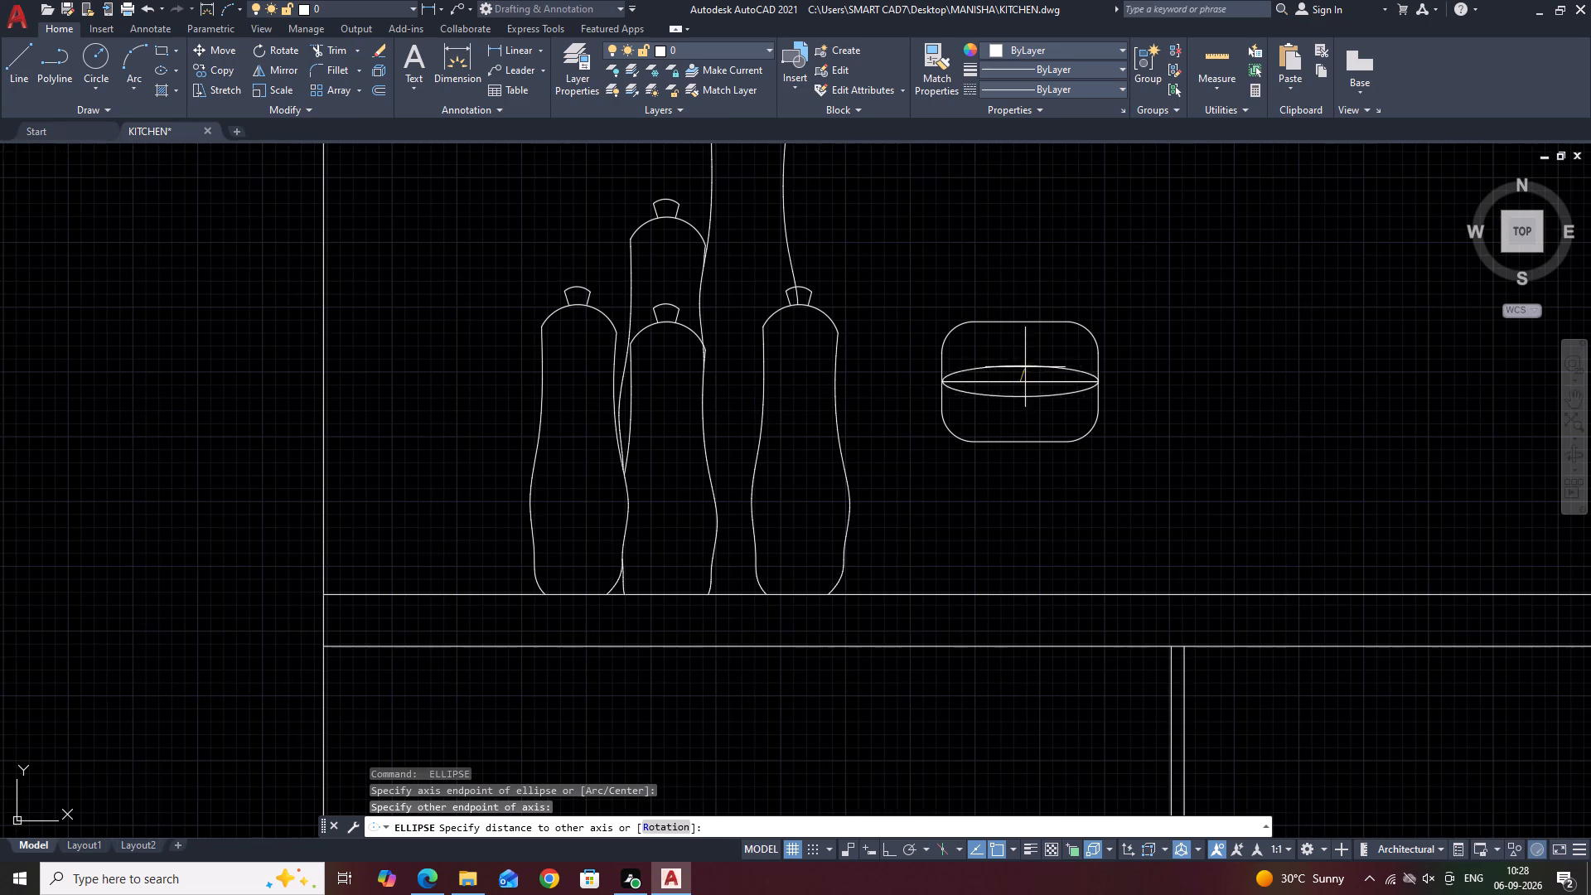
scroll(1020, 374, up, 2)
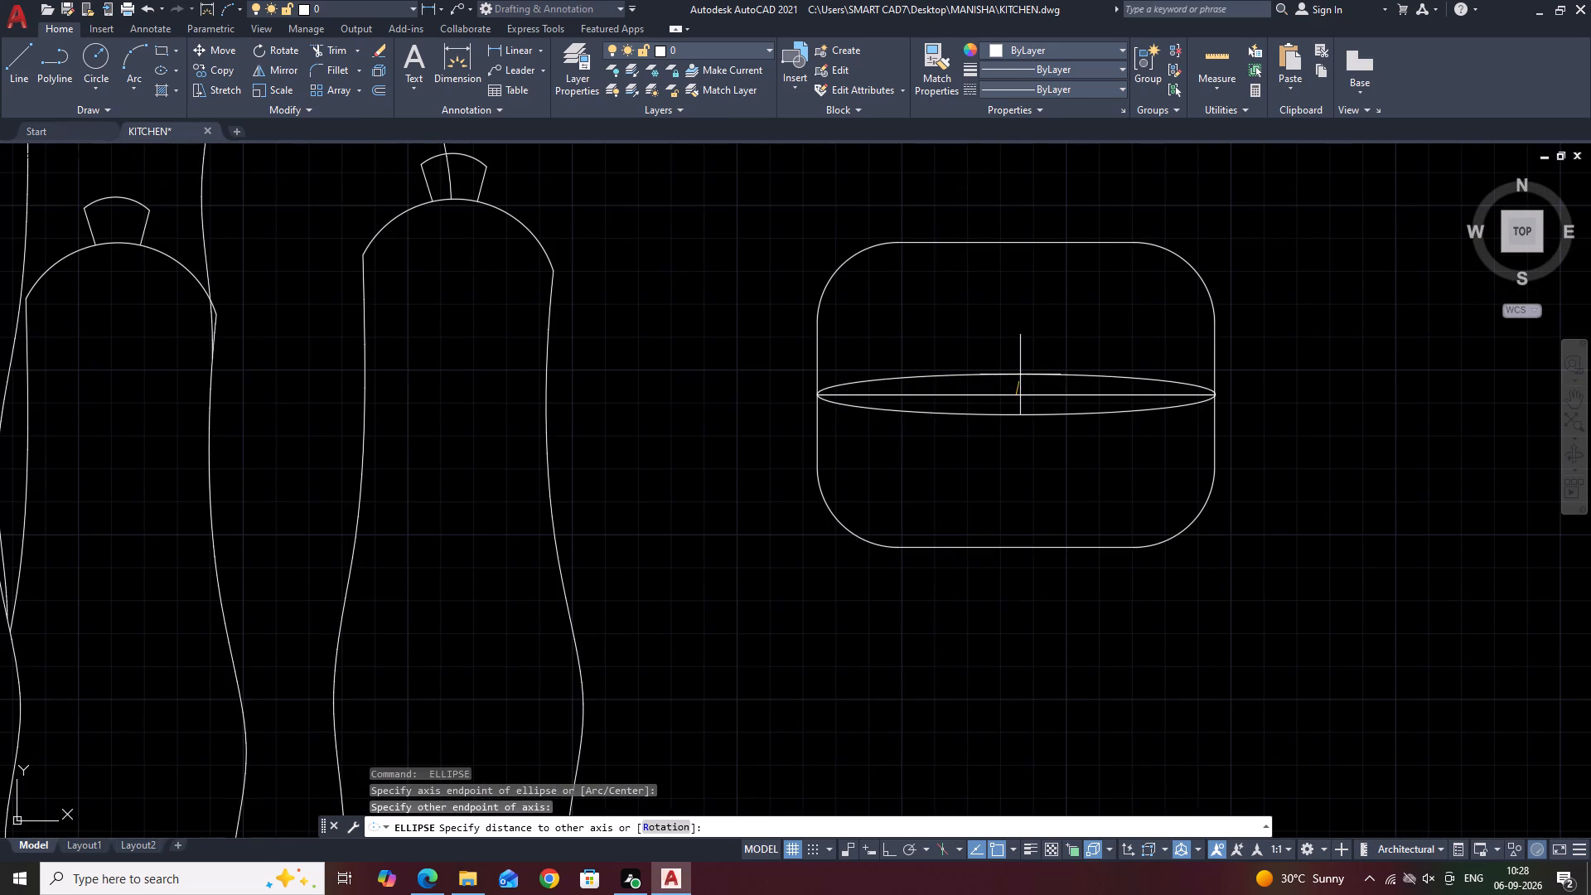
click(1020, 375)
key(Escape)
click(1013, 394)
key(Escape)
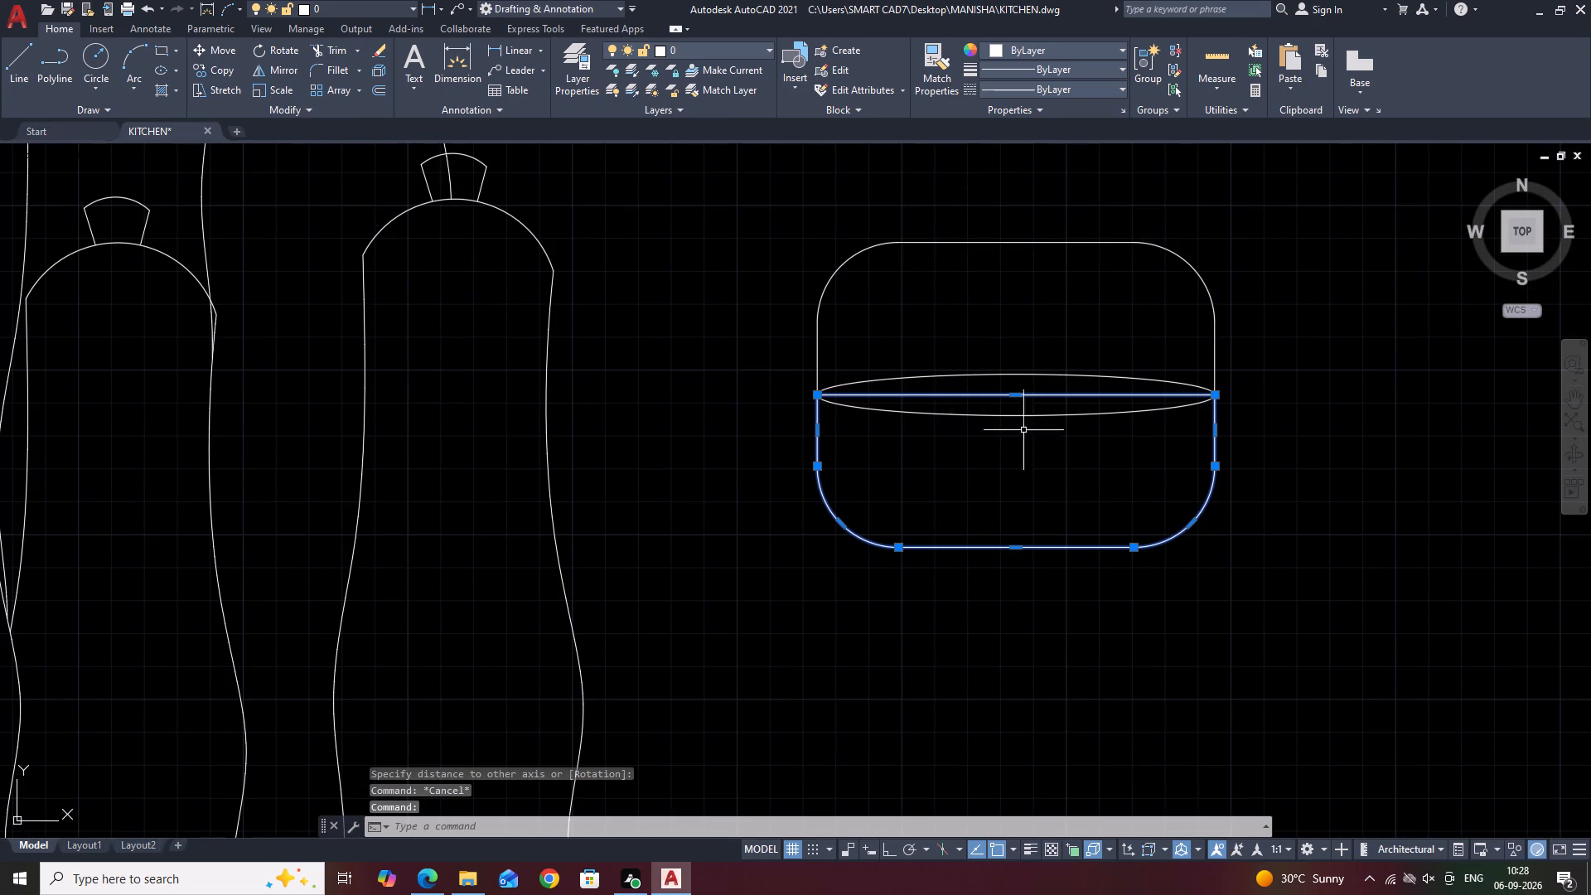
key(Escape)
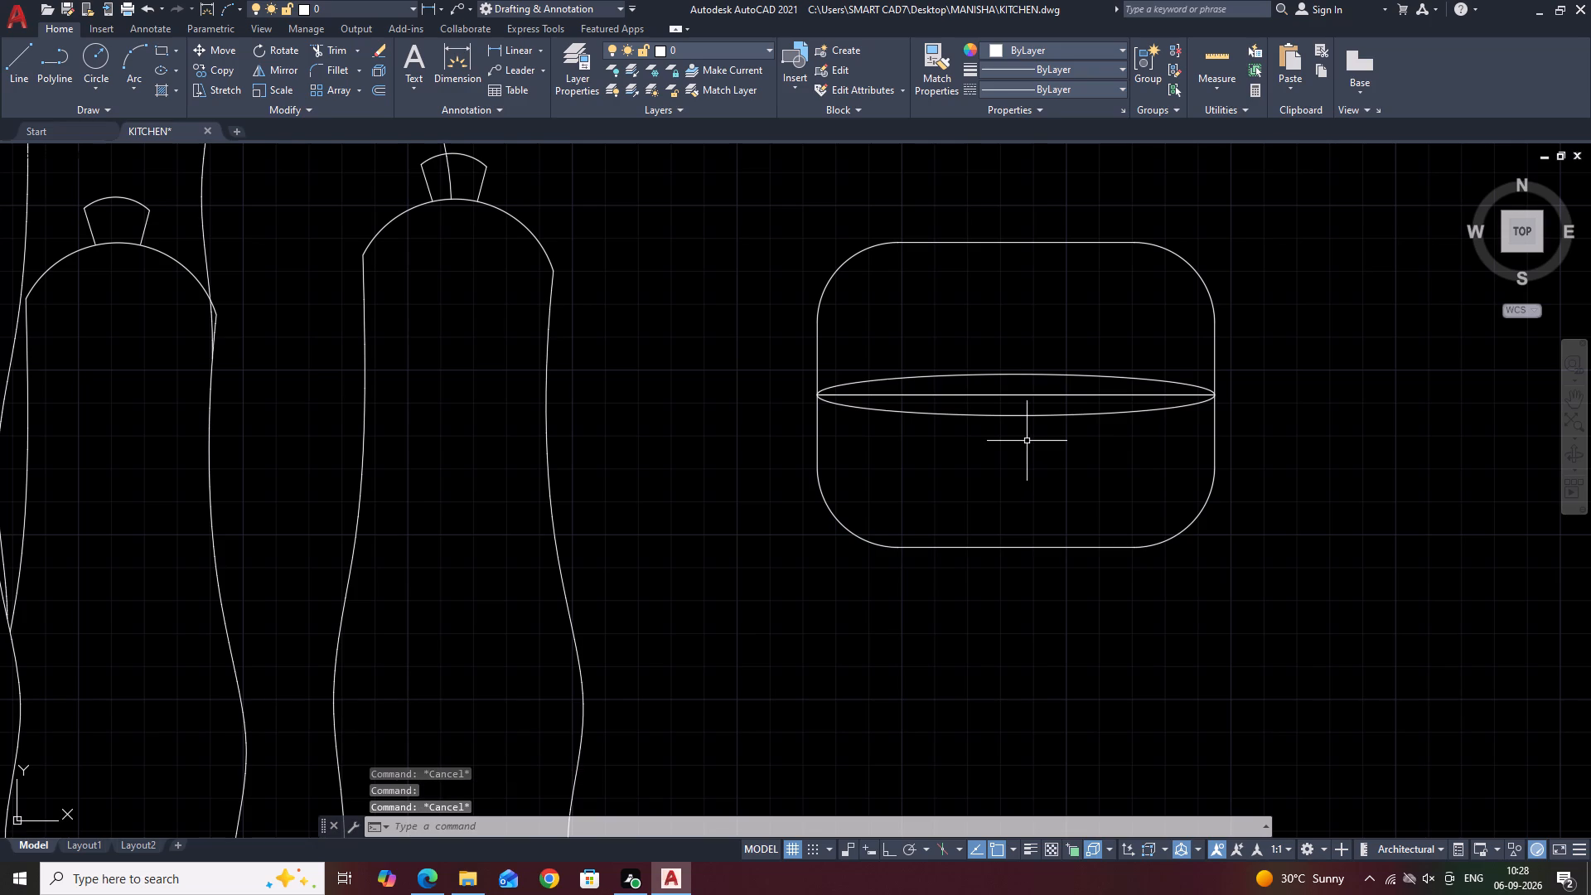
Trim away the overlapping dividing lines of both halves inside the ellipse.
text(TR)
key(space)
middle_drag(1027, 409, 1026, 420)
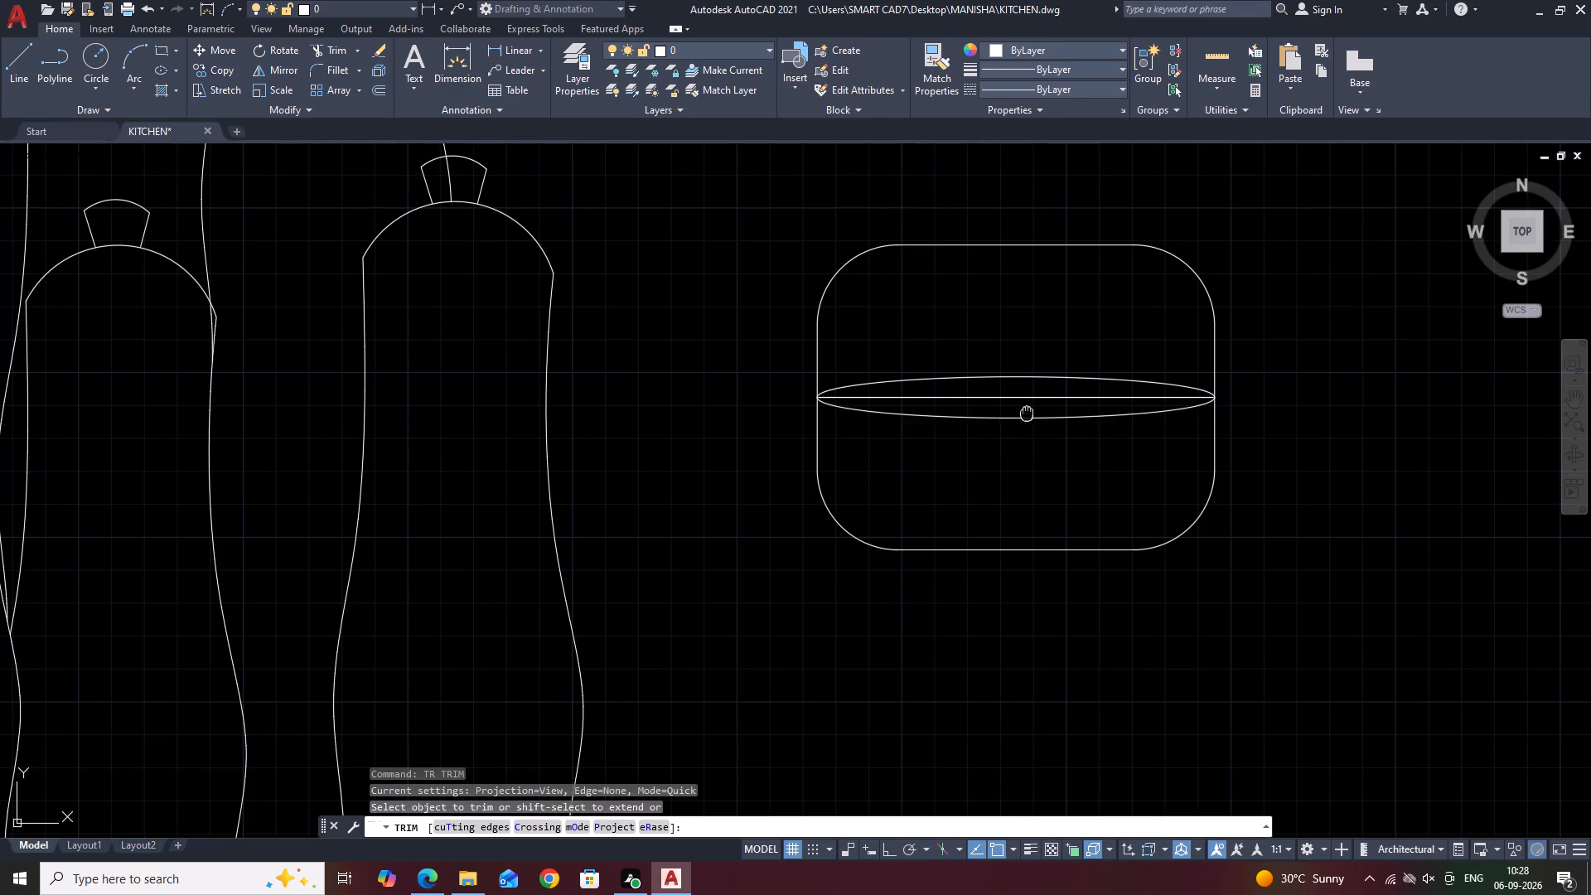
middle_drag(1026, 420, 1020, 443)
double_click(1021, 428)
click(1020, 430)
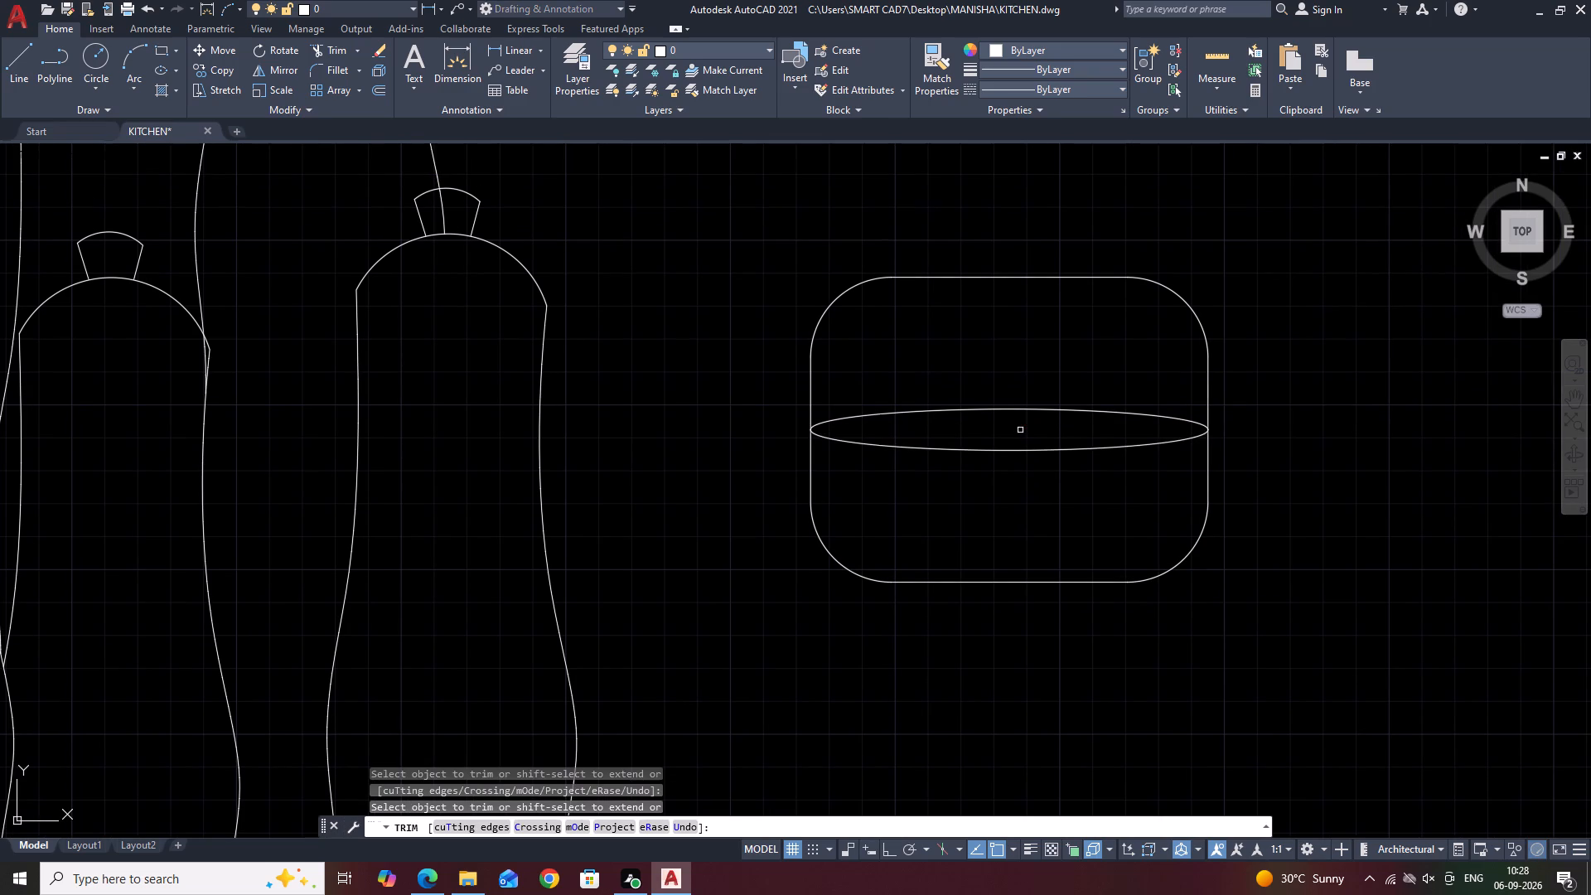
key(Escape)
Offset the flat ellipse inward by 0.03 to give it a thin double outline.
double_click(979, 445)
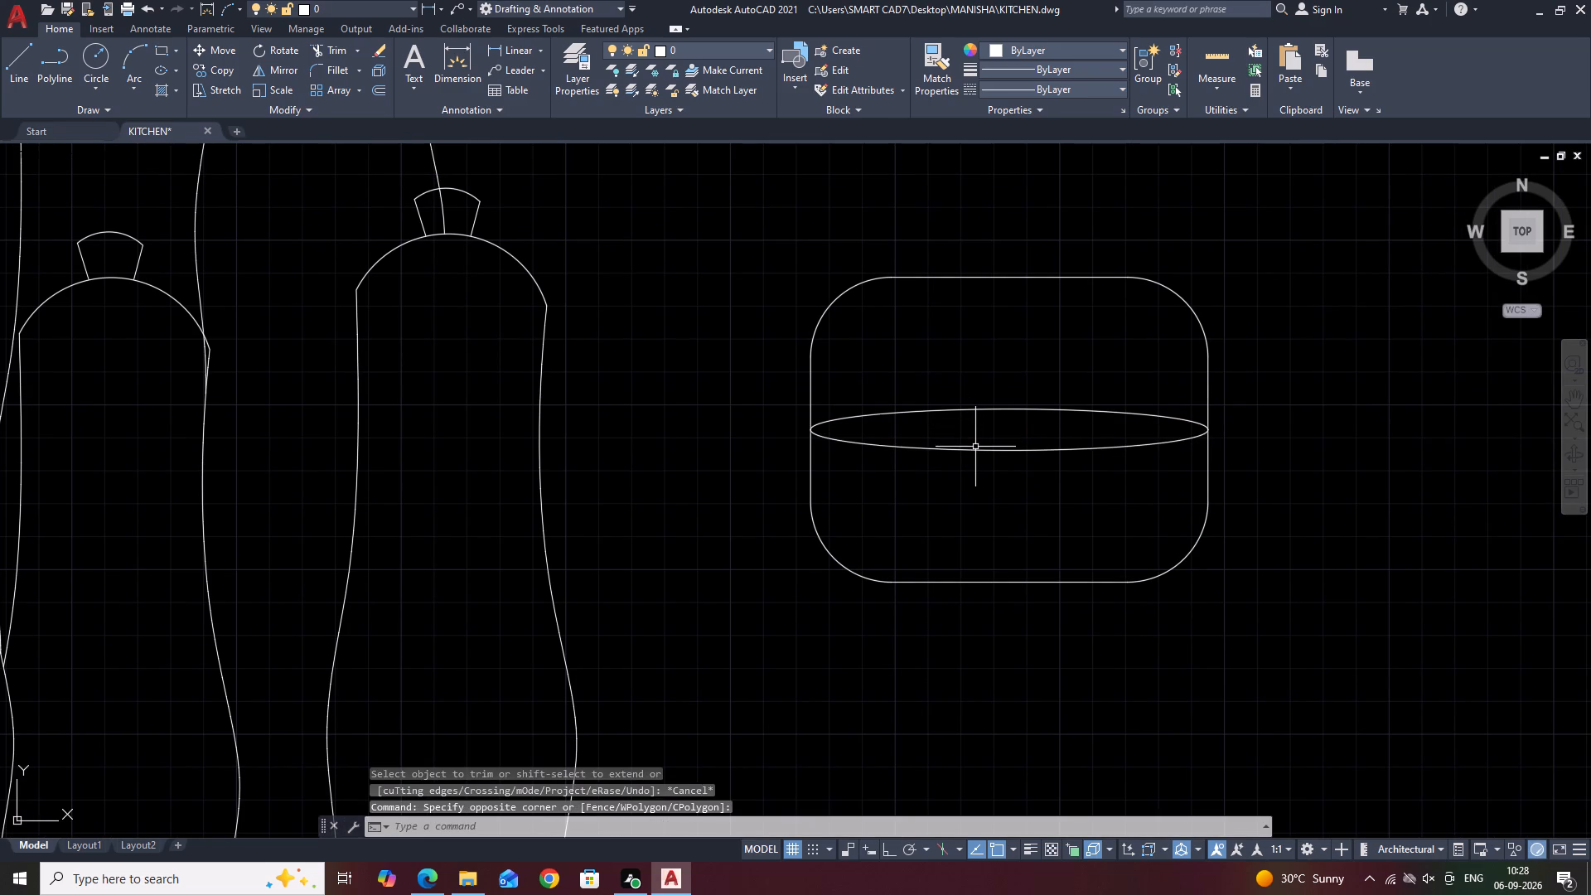
click(974, 452)
text(O)
key(space)
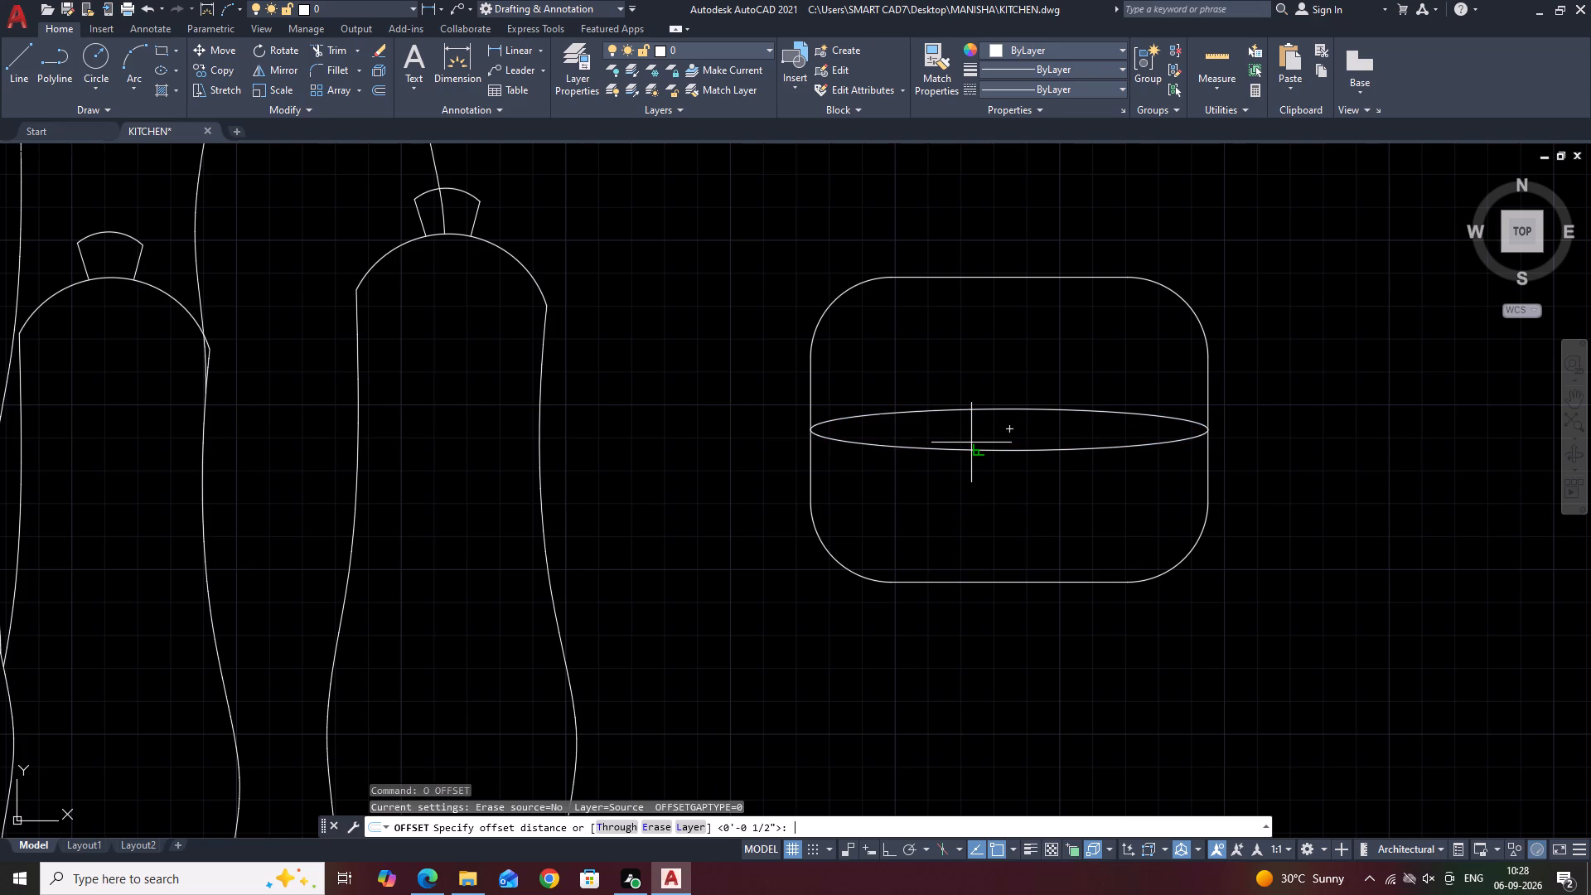
text(0.0)
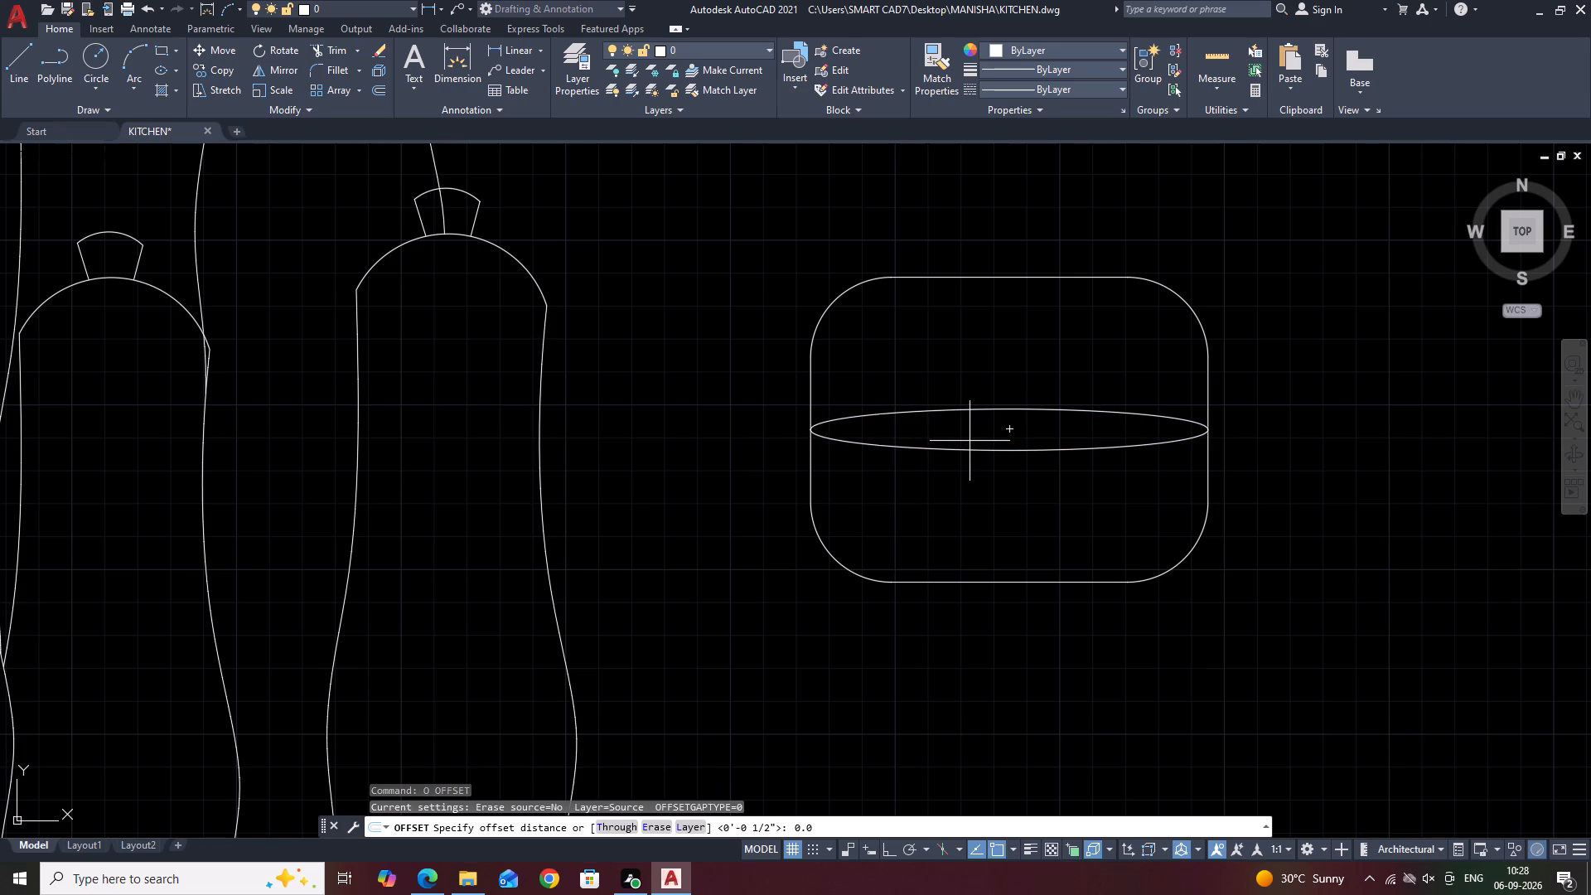
text(3)
key(space)
scroll(970, 441, up, 3)
click(970, 426)
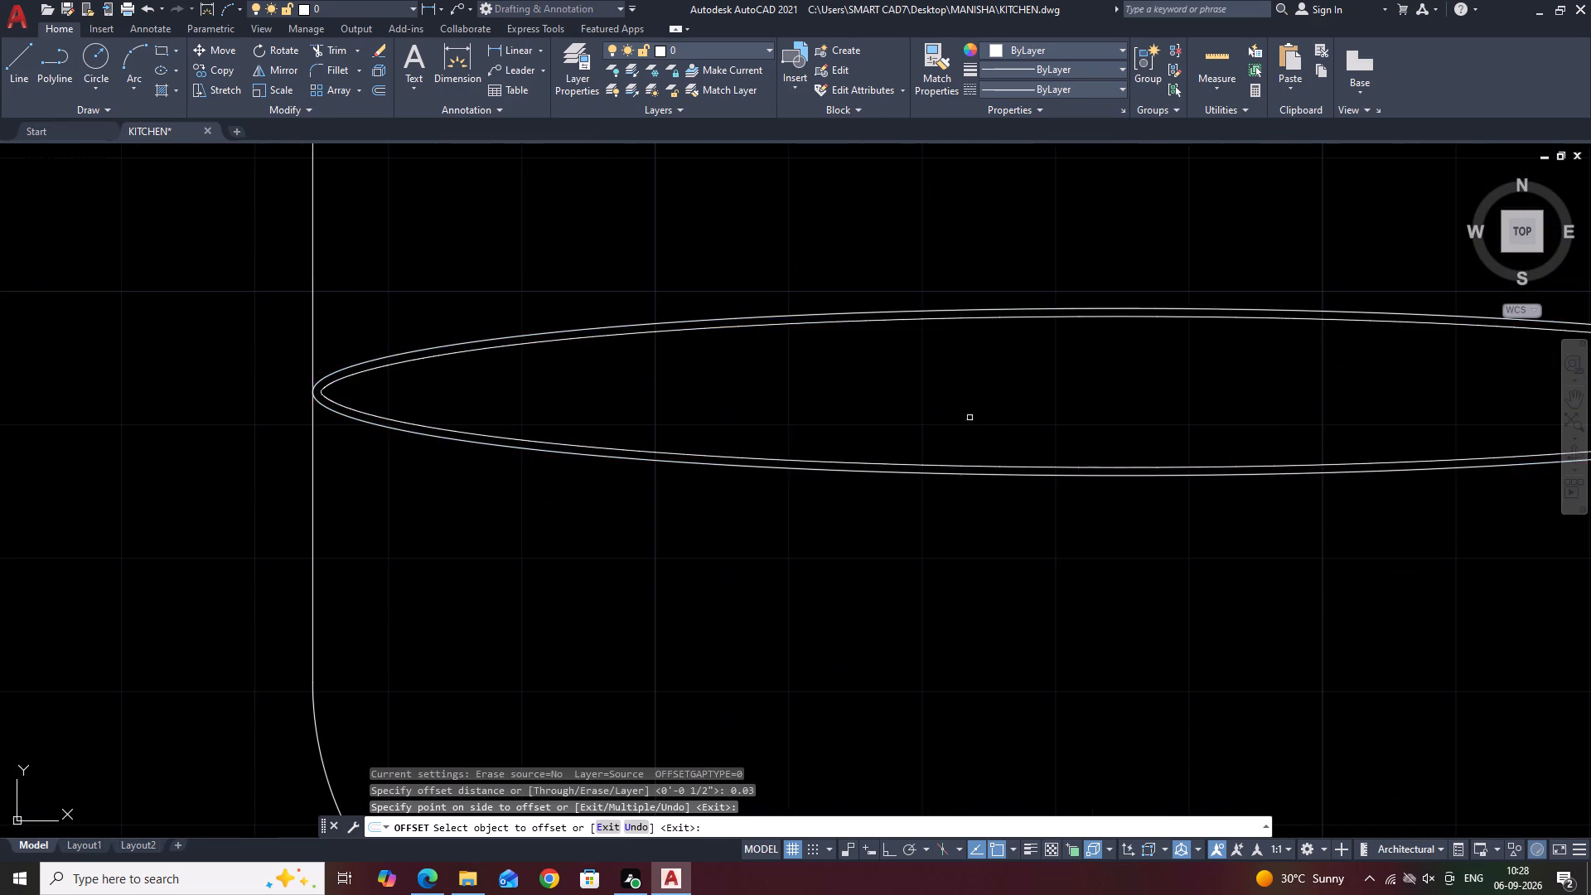
scroll(963, 361, down, 3)
middle_drag(1114, 321, 1062, 397)
key(Escape)
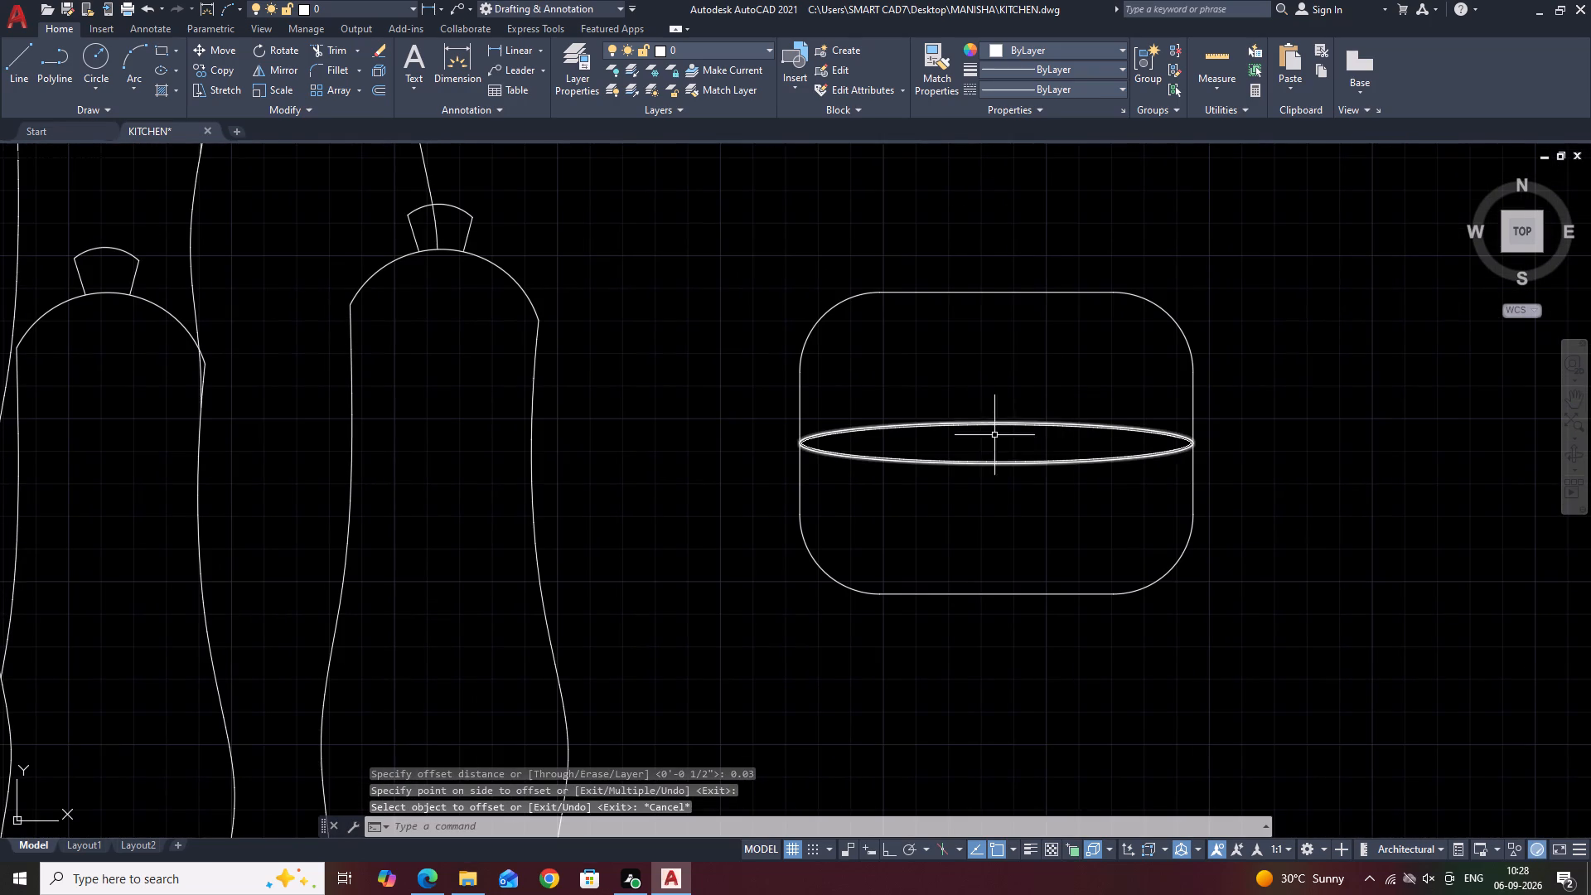
Draw a short three-point spline rising from the double ellipse's upper edge near its middle as the left side of a knob.
scroll(1071, 444, down, 2)
middle_drag(994, 483, 1061, 520)
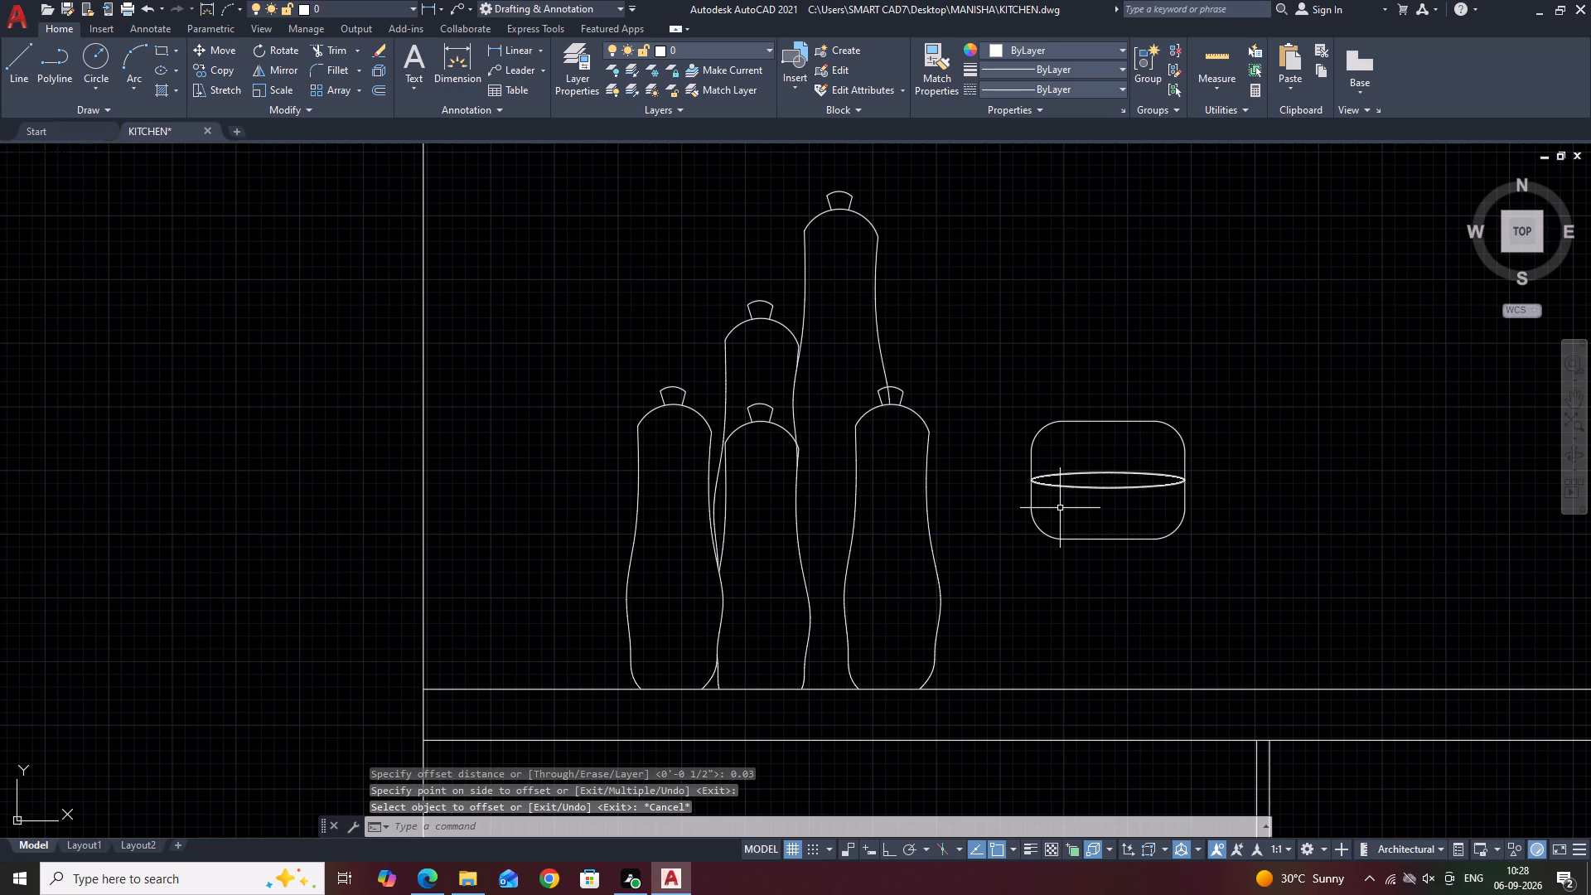
scroll(1145, 452, up, 2)
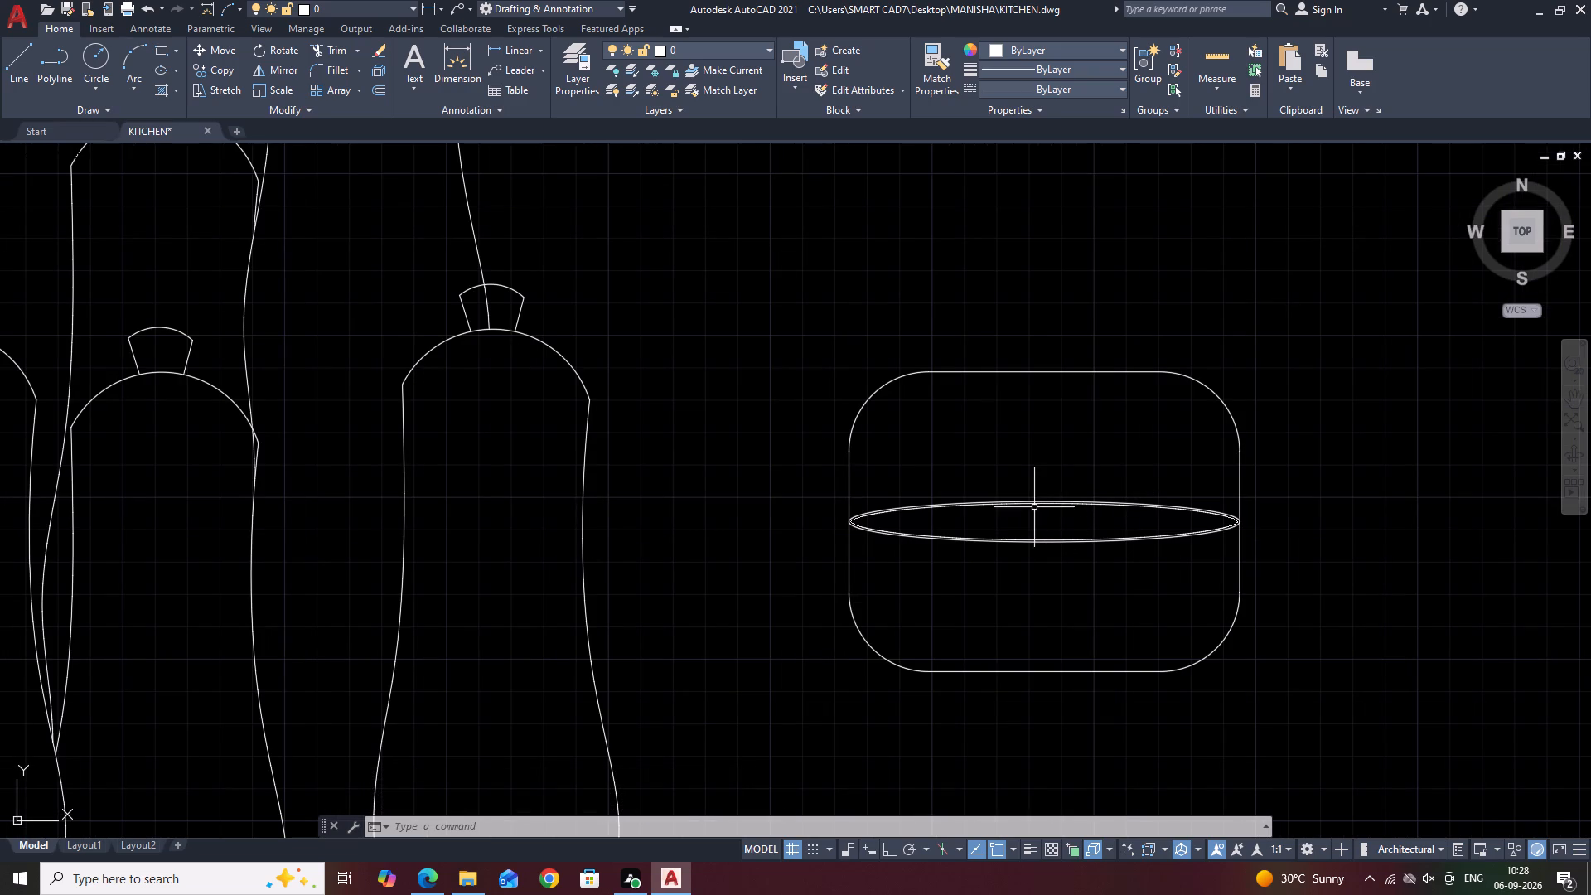
middle_drag(1036, 508, 1039, 545)
key(s)
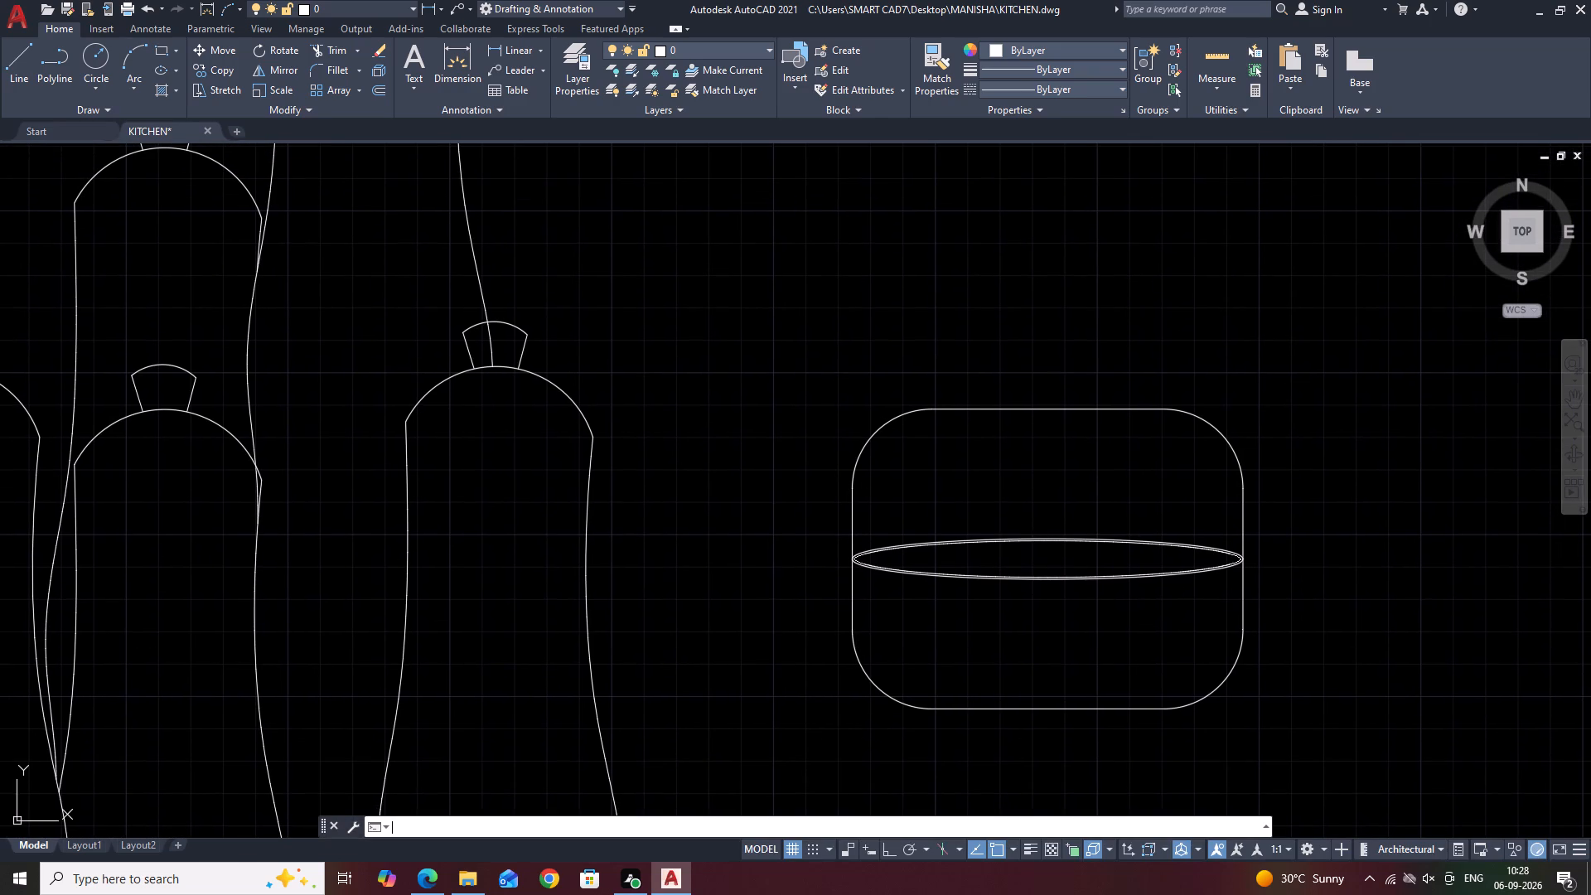
text(PL)
key(space)
scroll(1102, 623, down, 1)
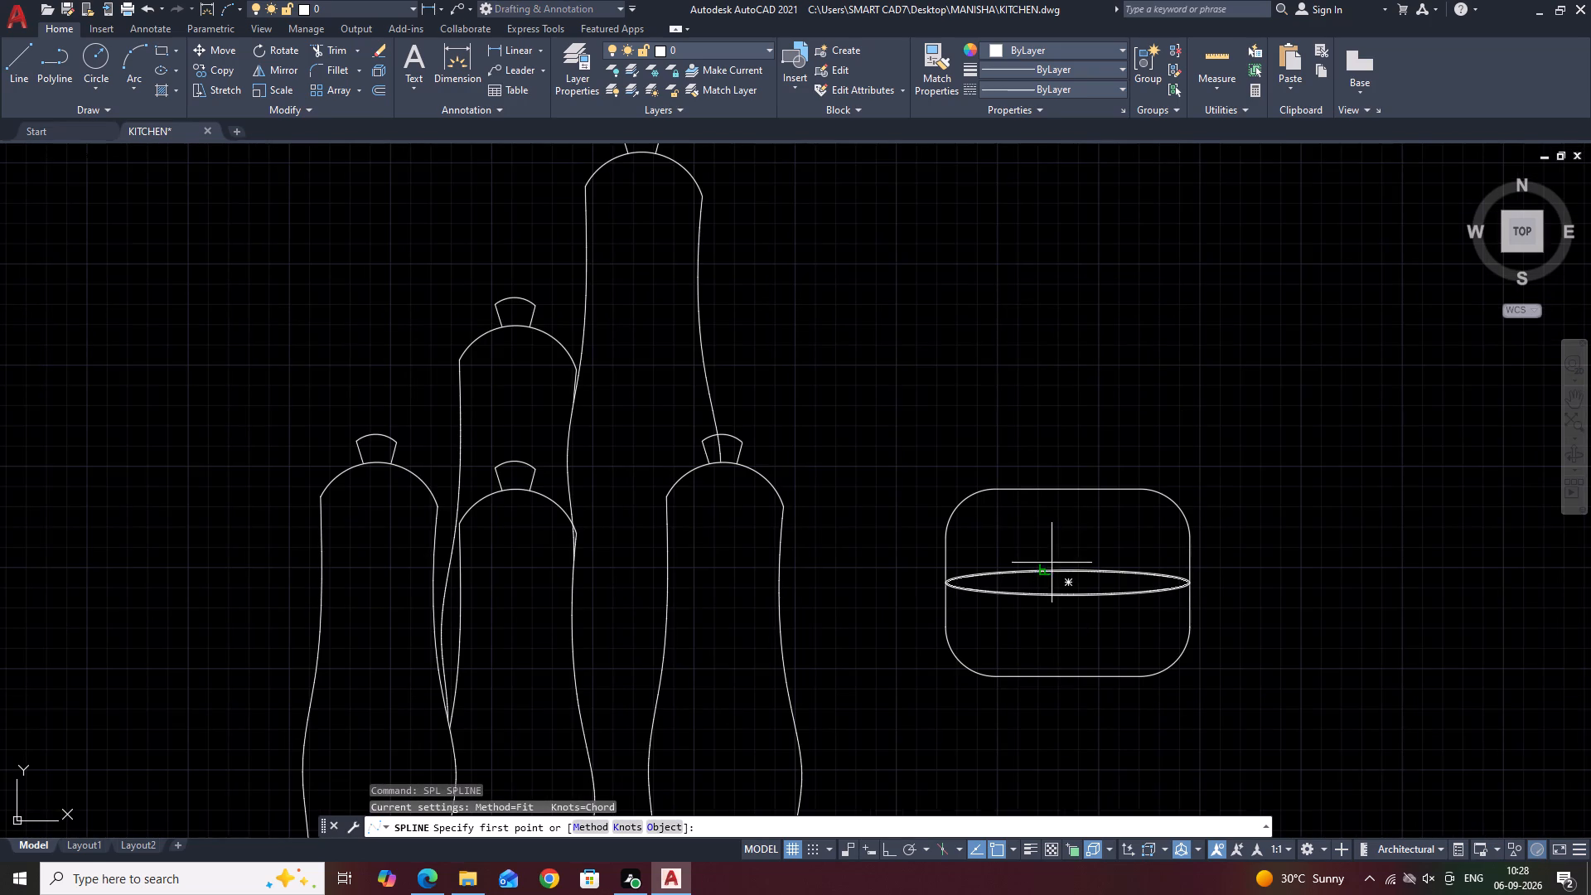
scroll(1055, 568, up, 4)
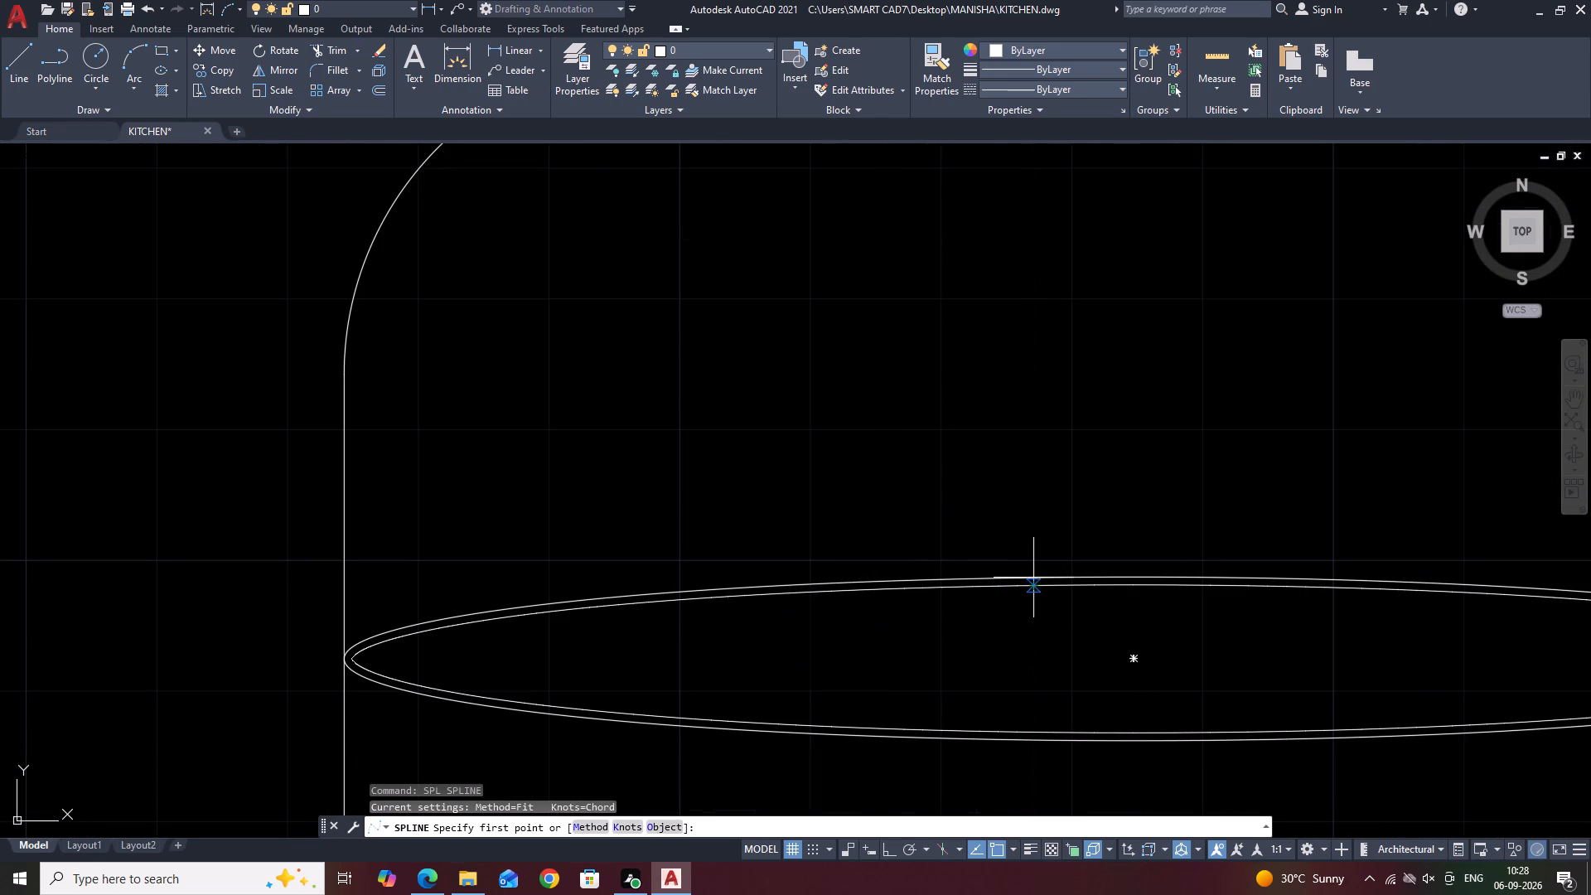
click(1032, 573)
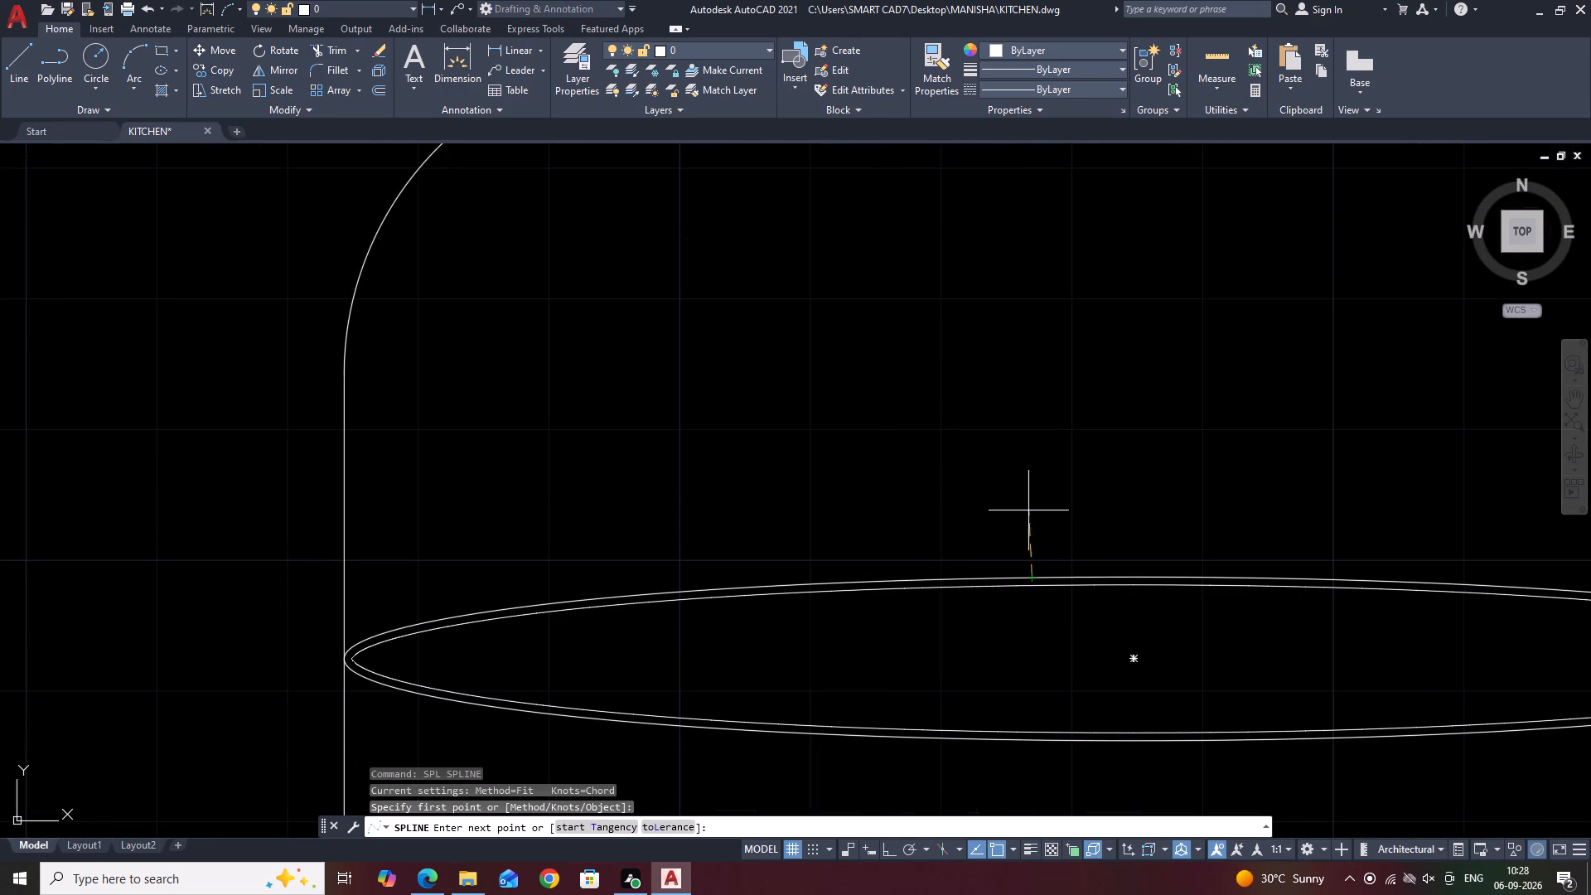
click(1039, 537)
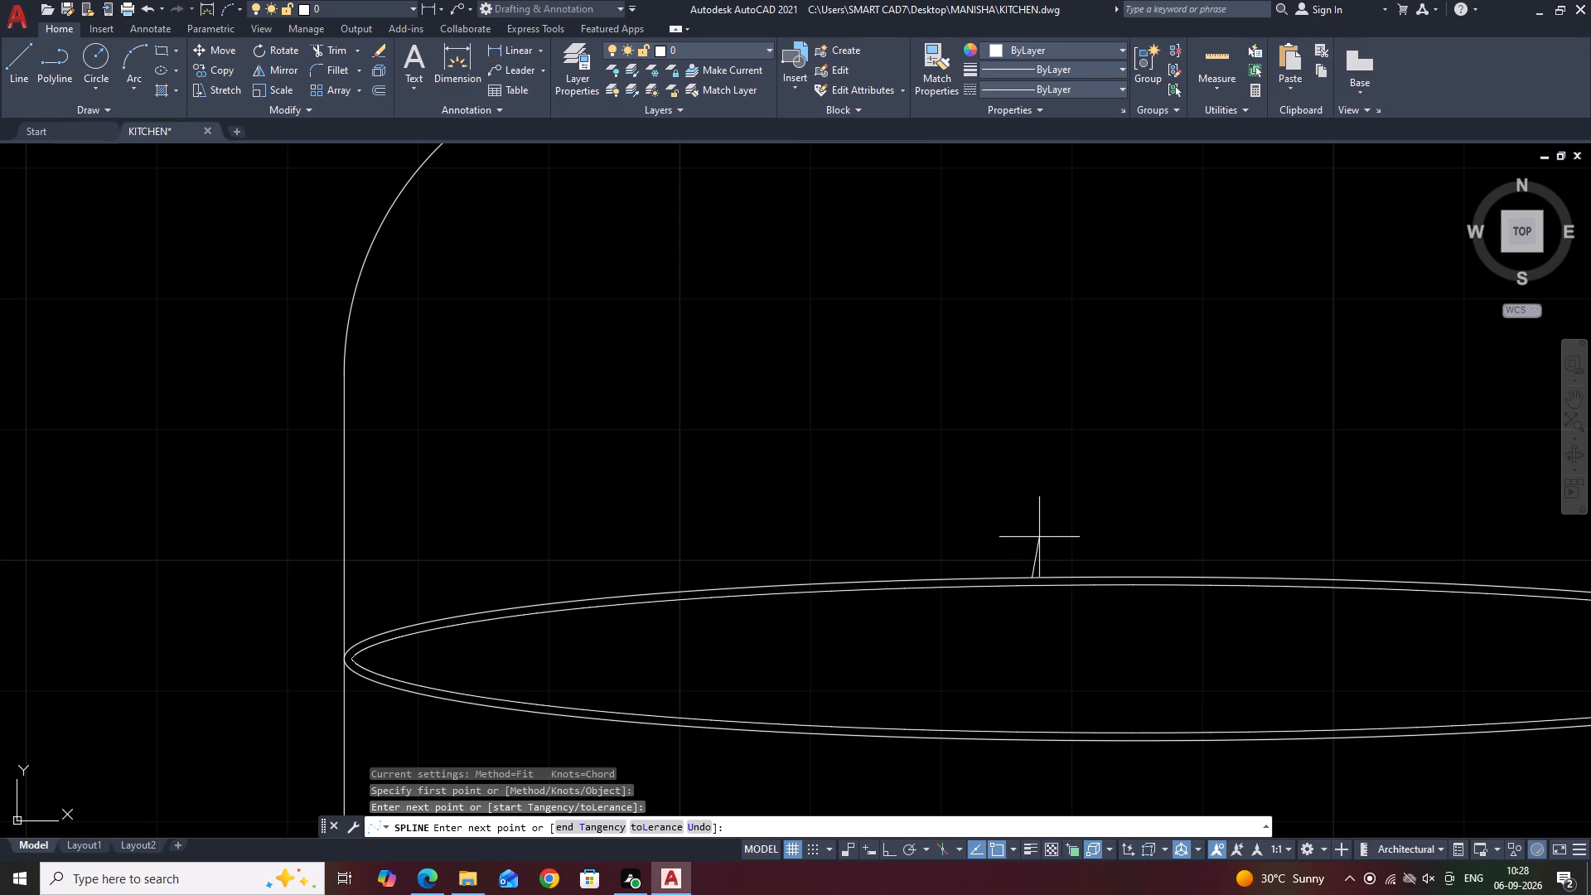
click(1026, 525)
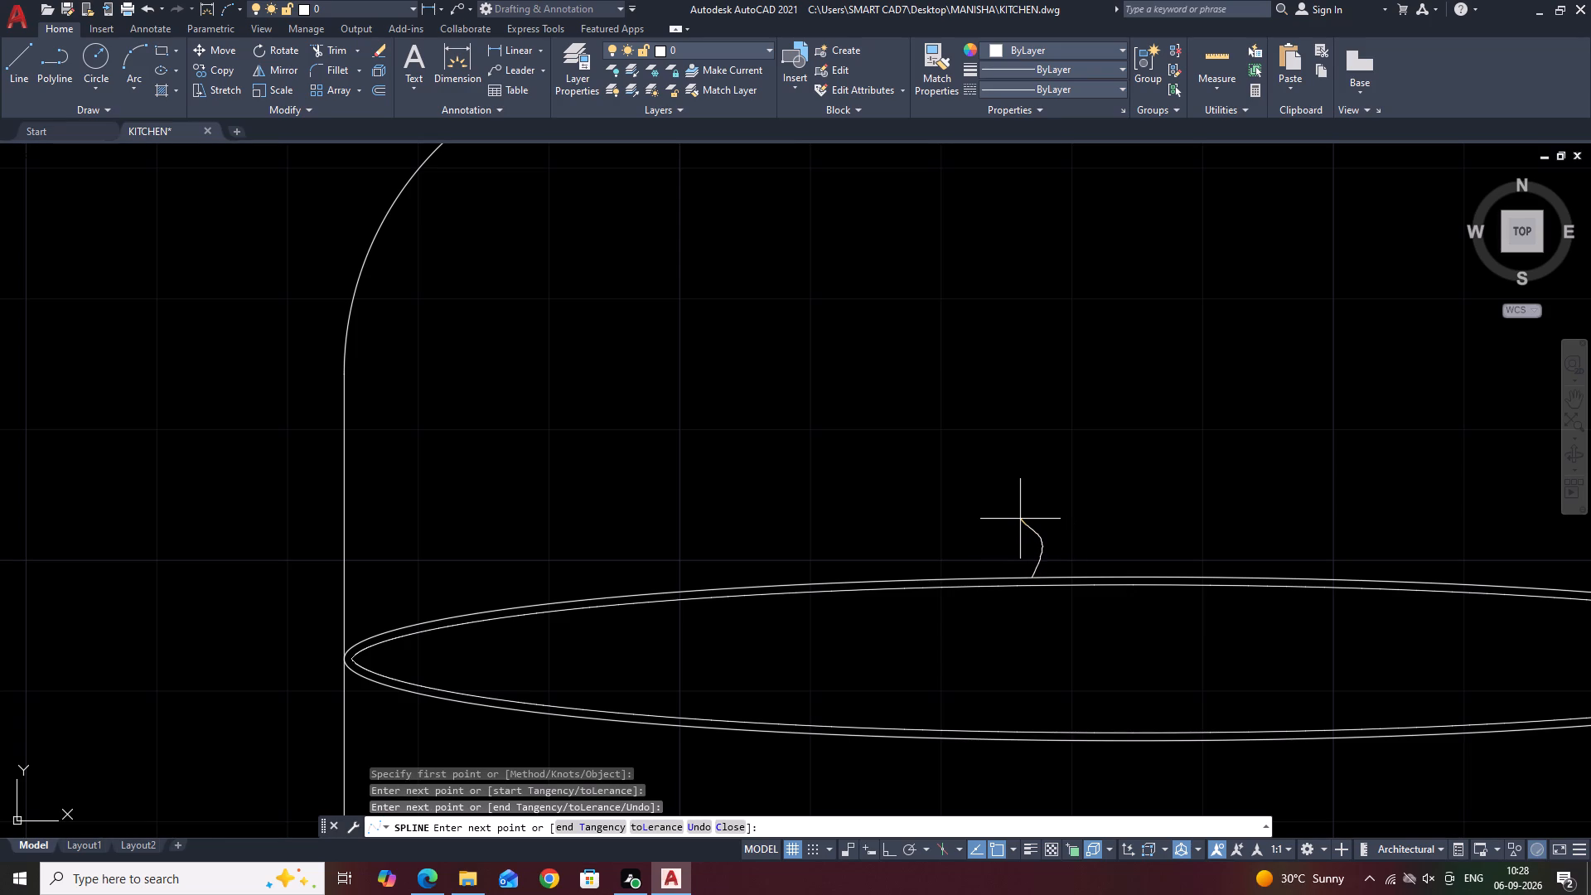
key(Return)
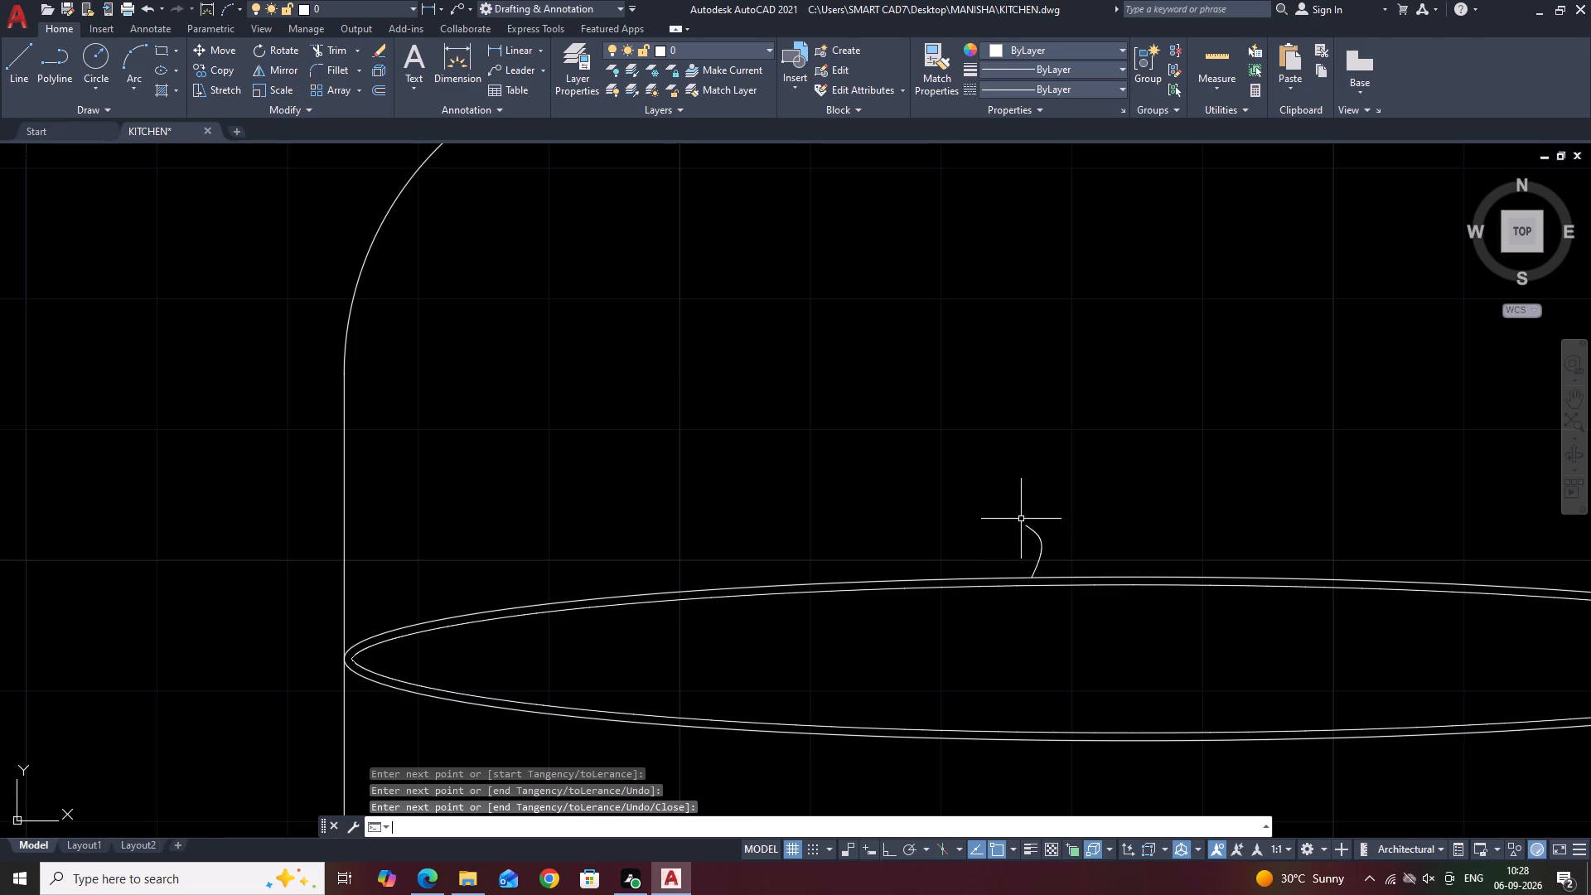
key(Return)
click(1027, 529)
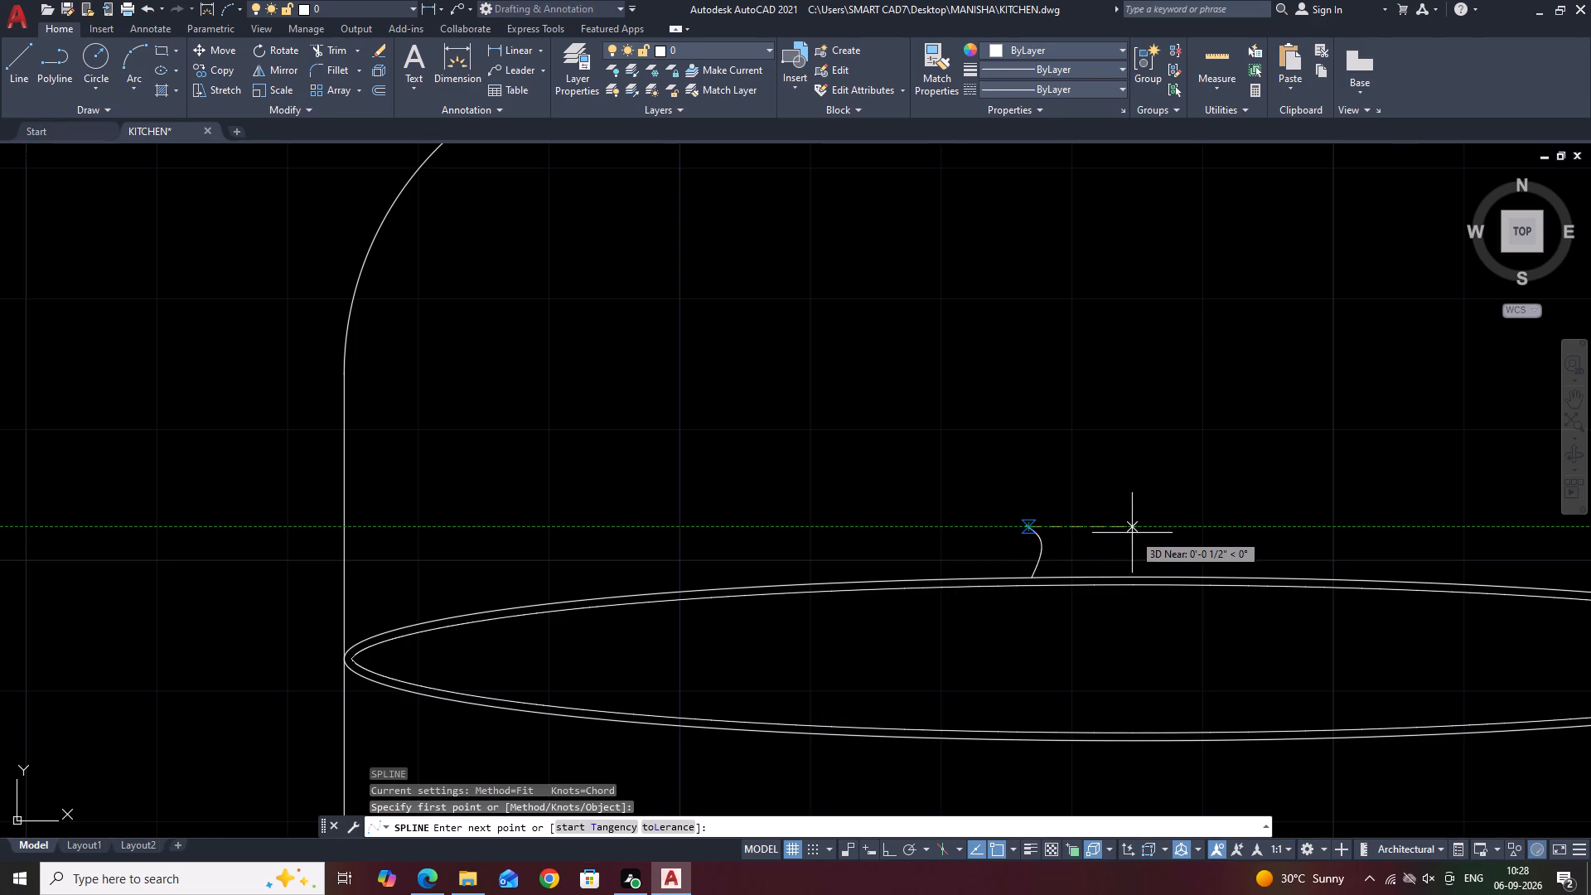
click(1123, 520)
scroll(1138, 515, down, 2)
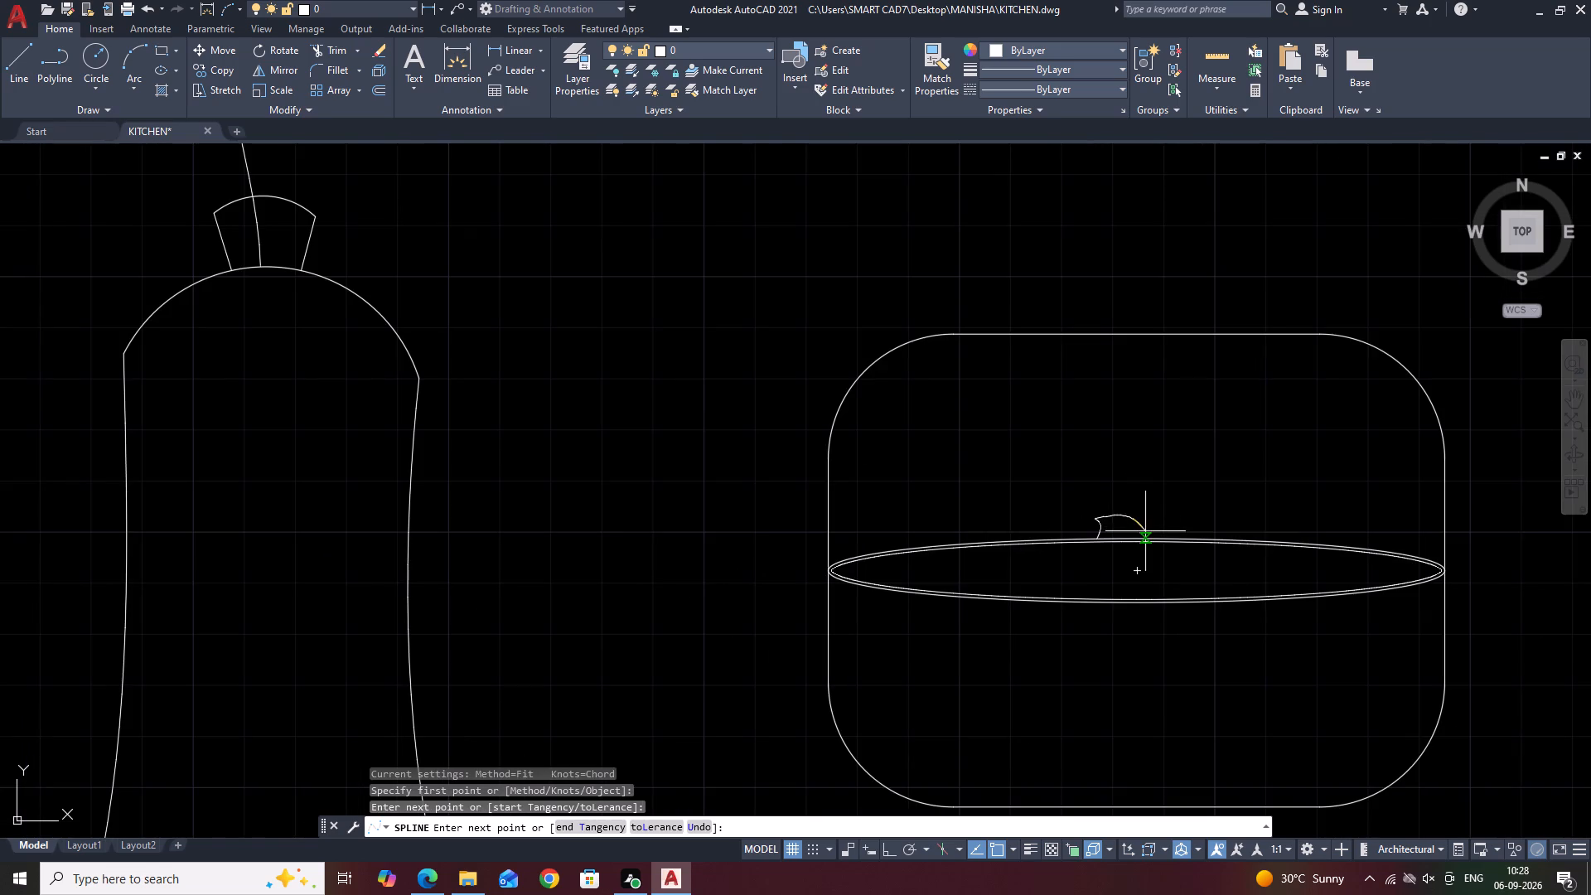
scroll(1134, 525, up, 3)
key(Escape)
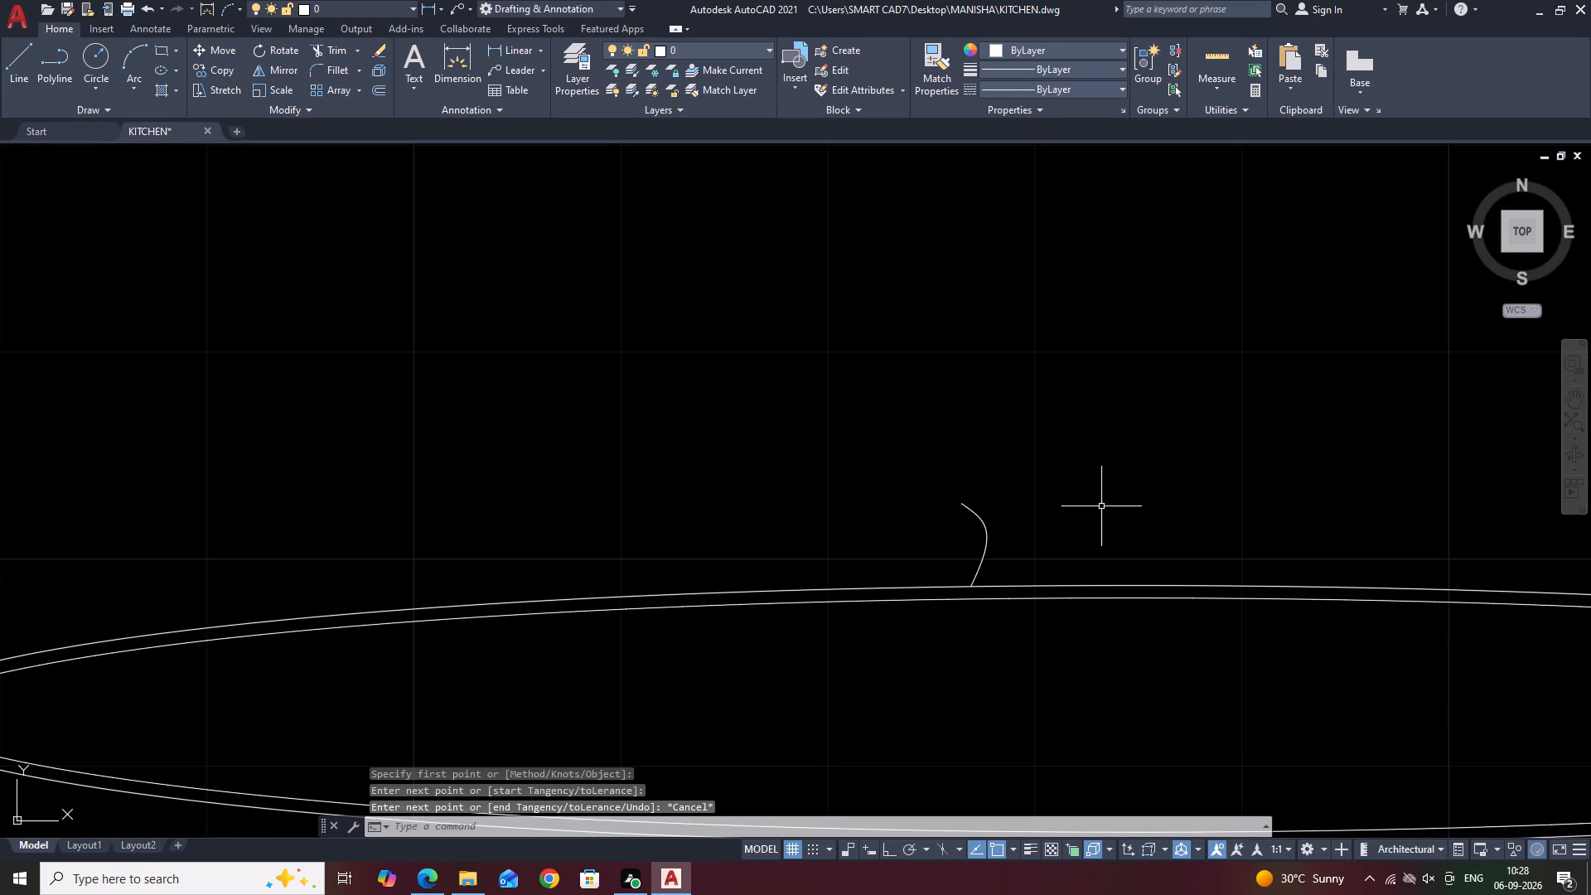
Draw a gently arched three-point spline from the upper end of the knob's left curve to form the knob's top.
key(space)
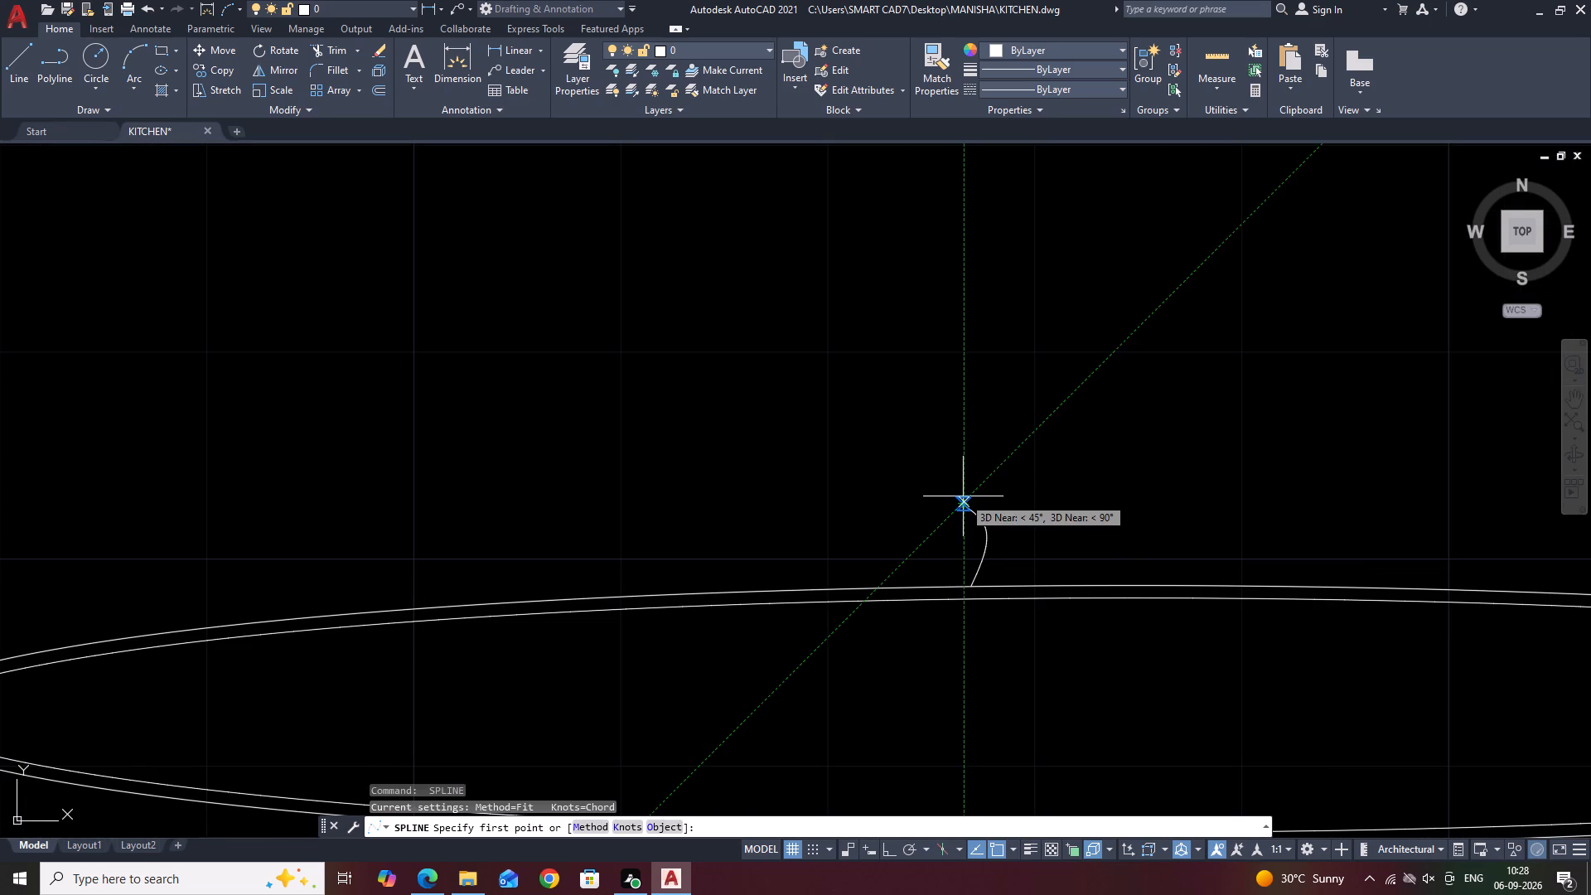
scroll(962, 497, up, 2)
click(949, 512)
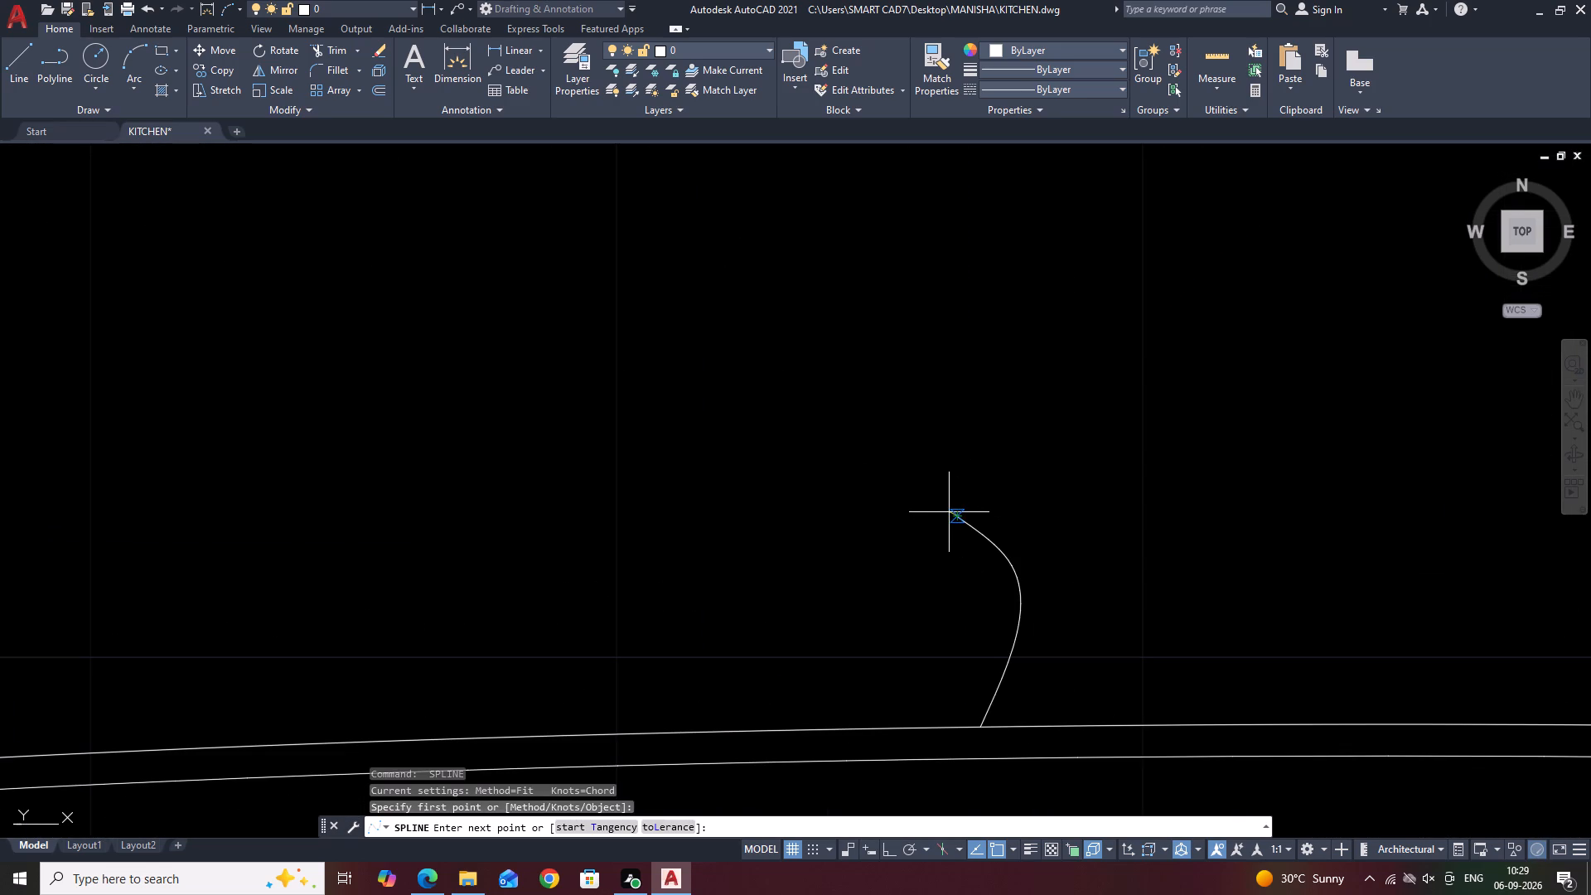
scroll(1102, 472, down, 2)
click(1194, 490)
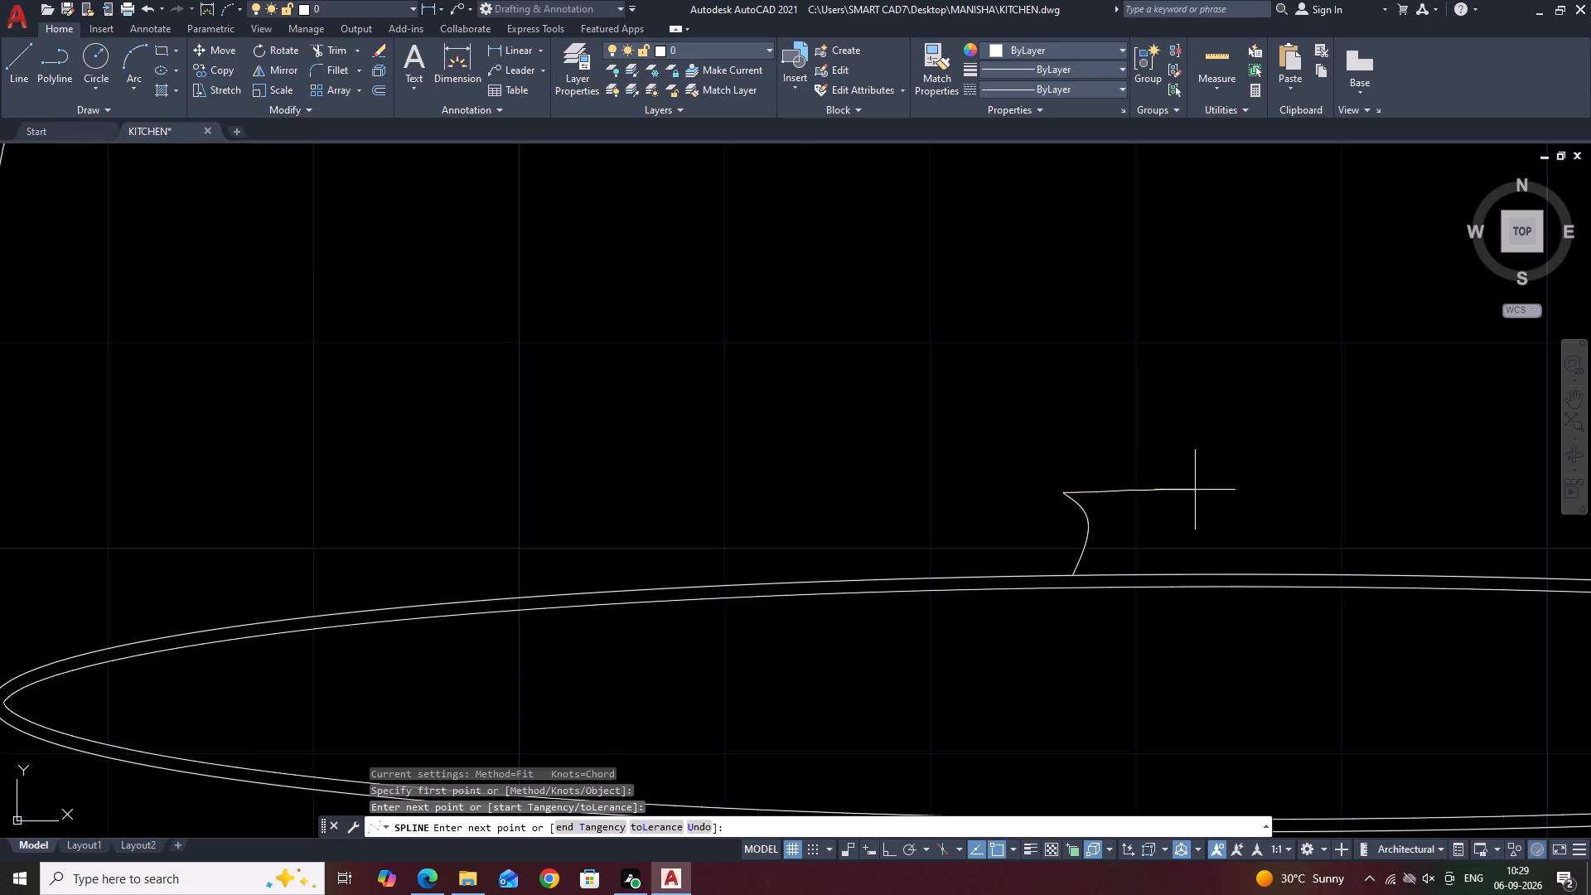
scroll(1197, 489, down, 2)
scroll(1200, 493, up, 2)
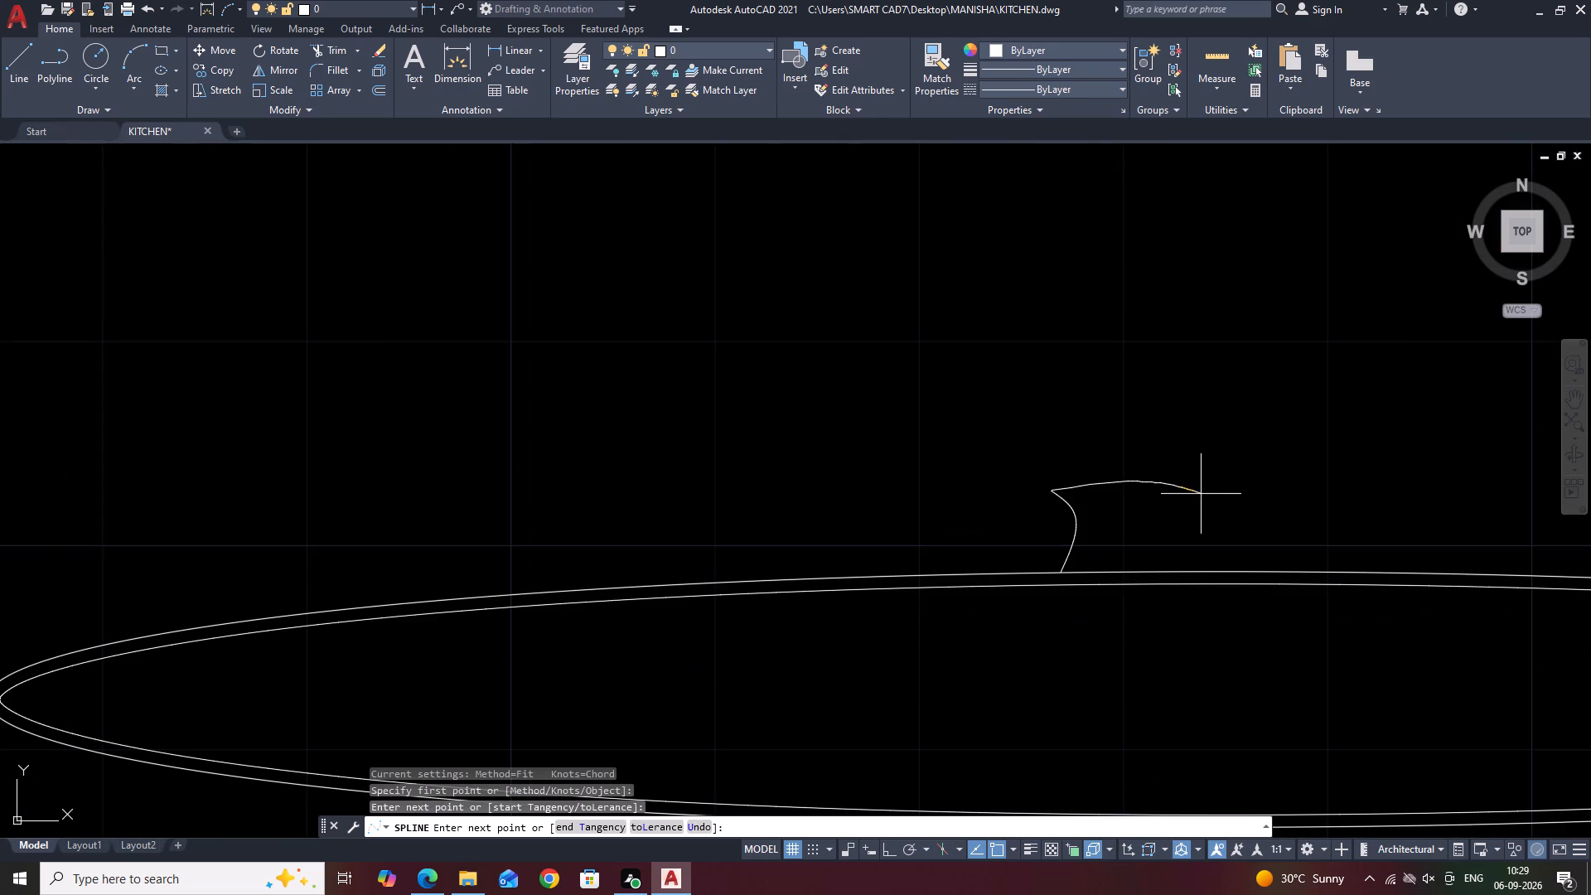
click(1201, 494)
key(Return)
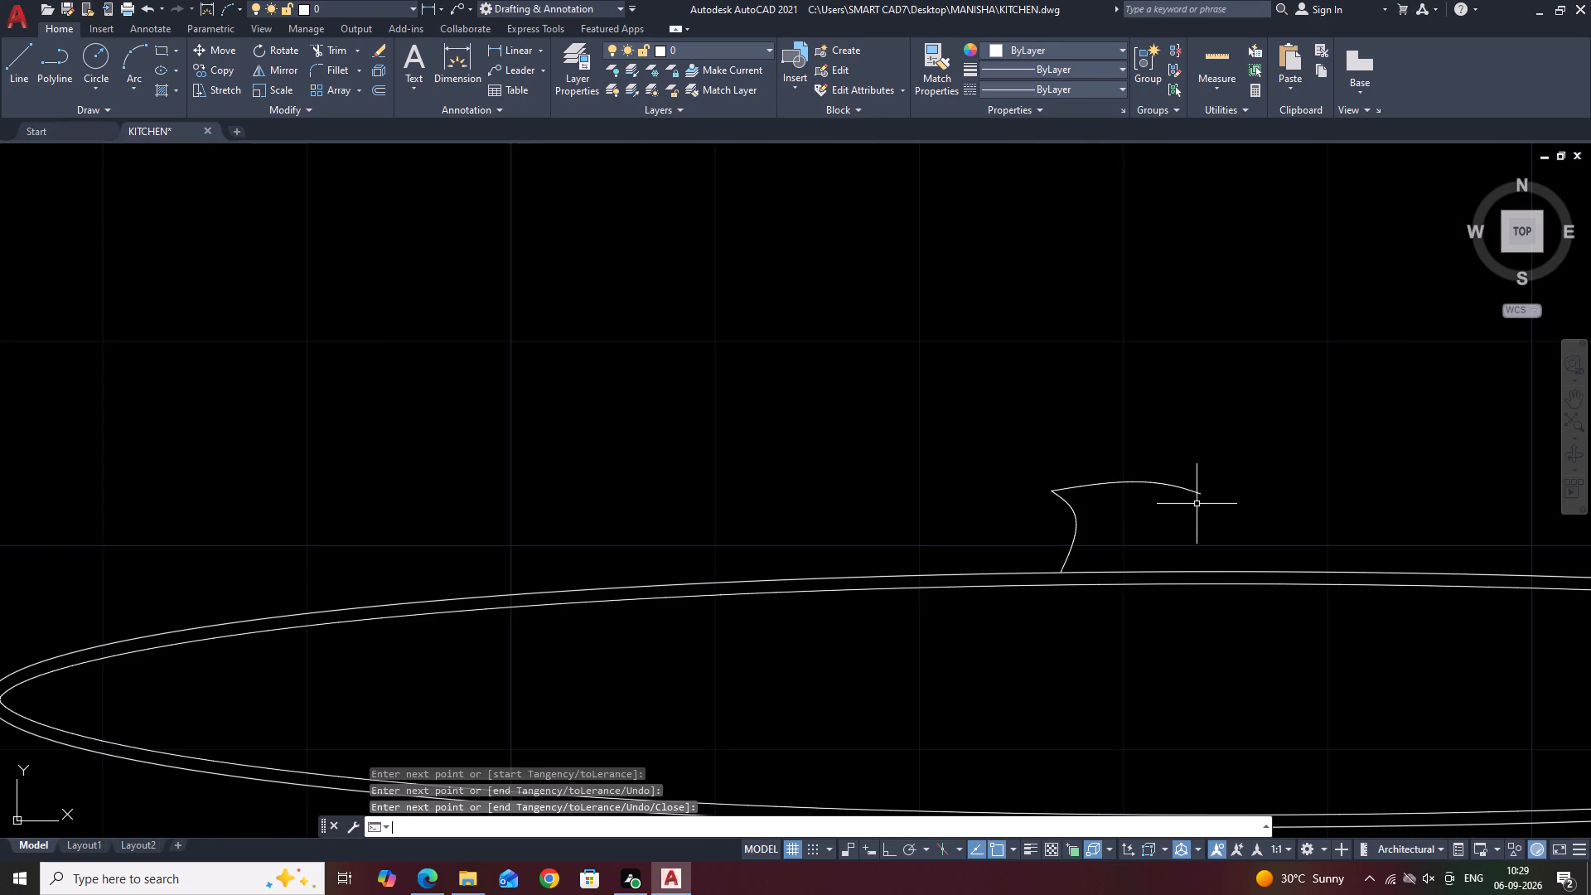
Mirror the knob's left side curve about a near-vertical line through the top arch's middle, keeping the original.
click(1120, 514)
click(1030, 543)
text(MI)
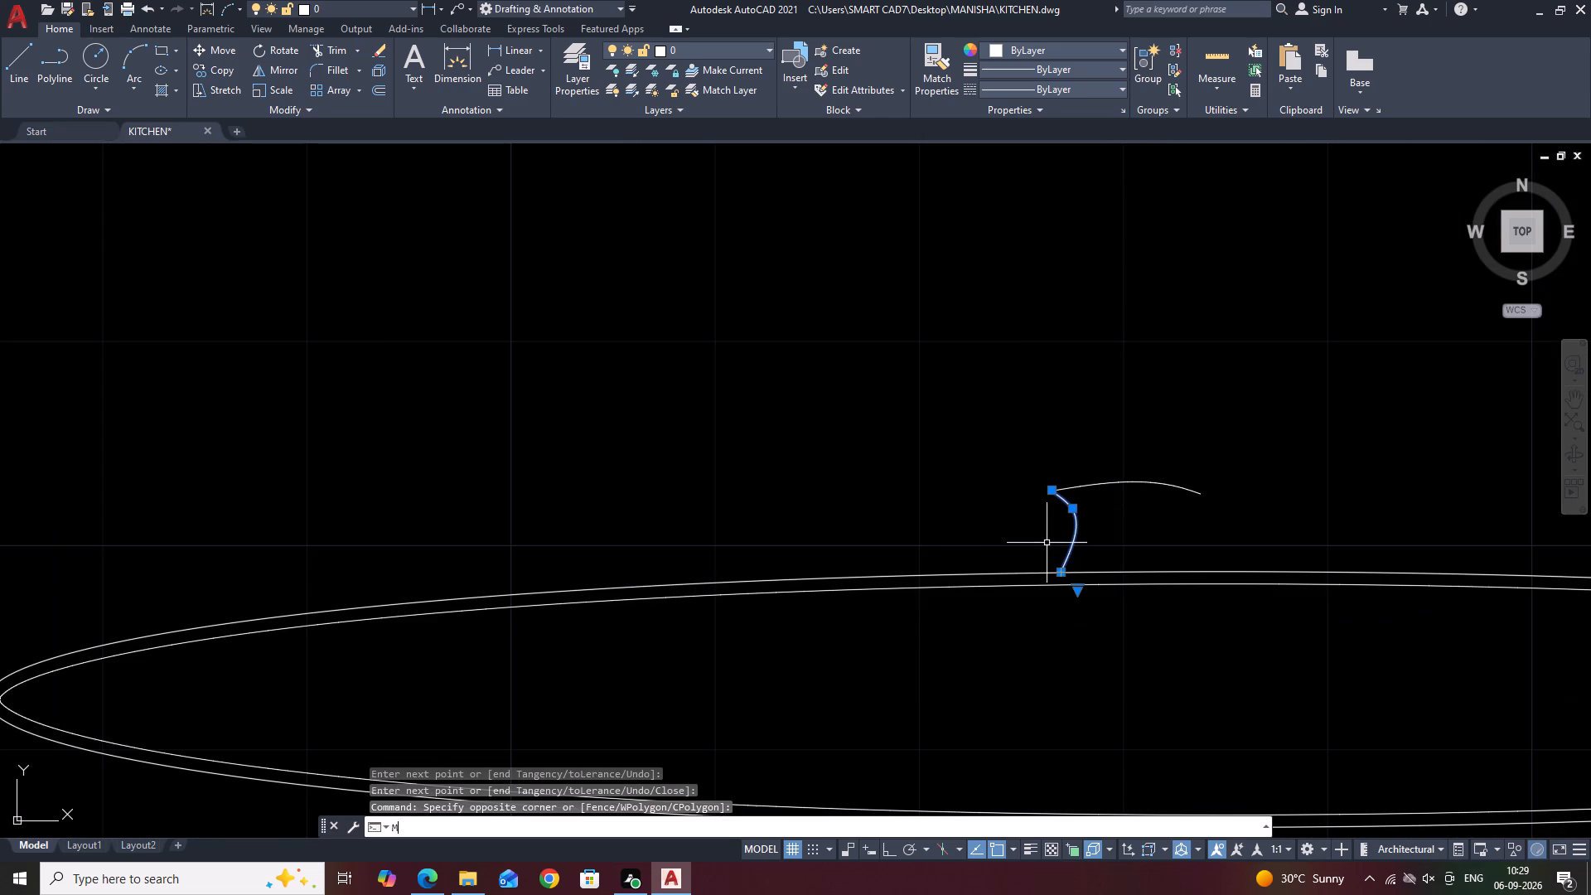
key(space)
click(1134, 571)
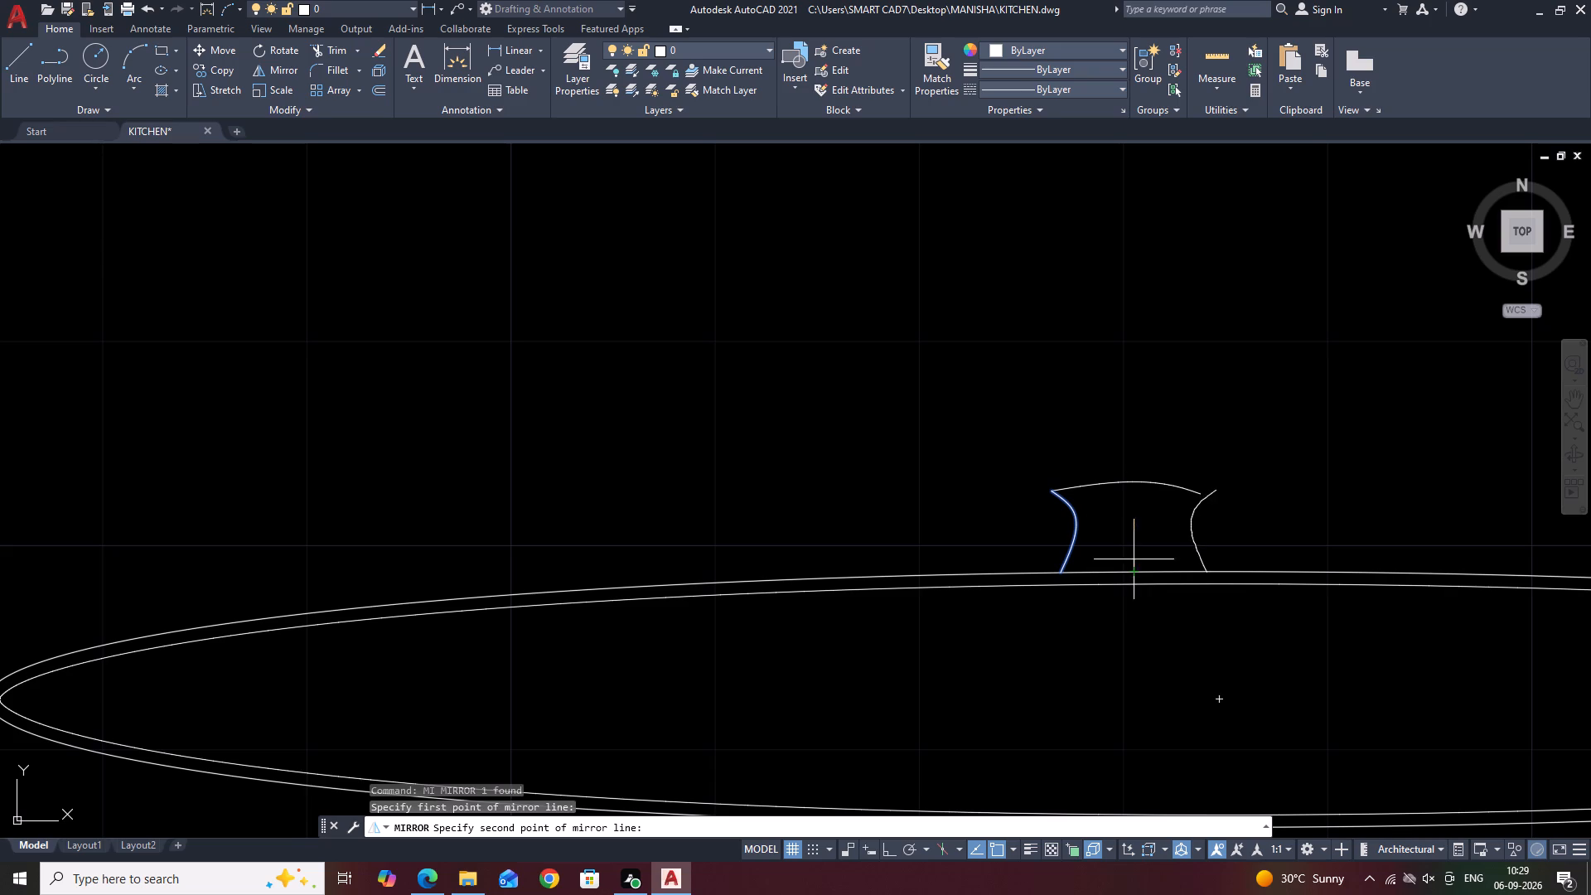
click(1130, 483)
key(Return)
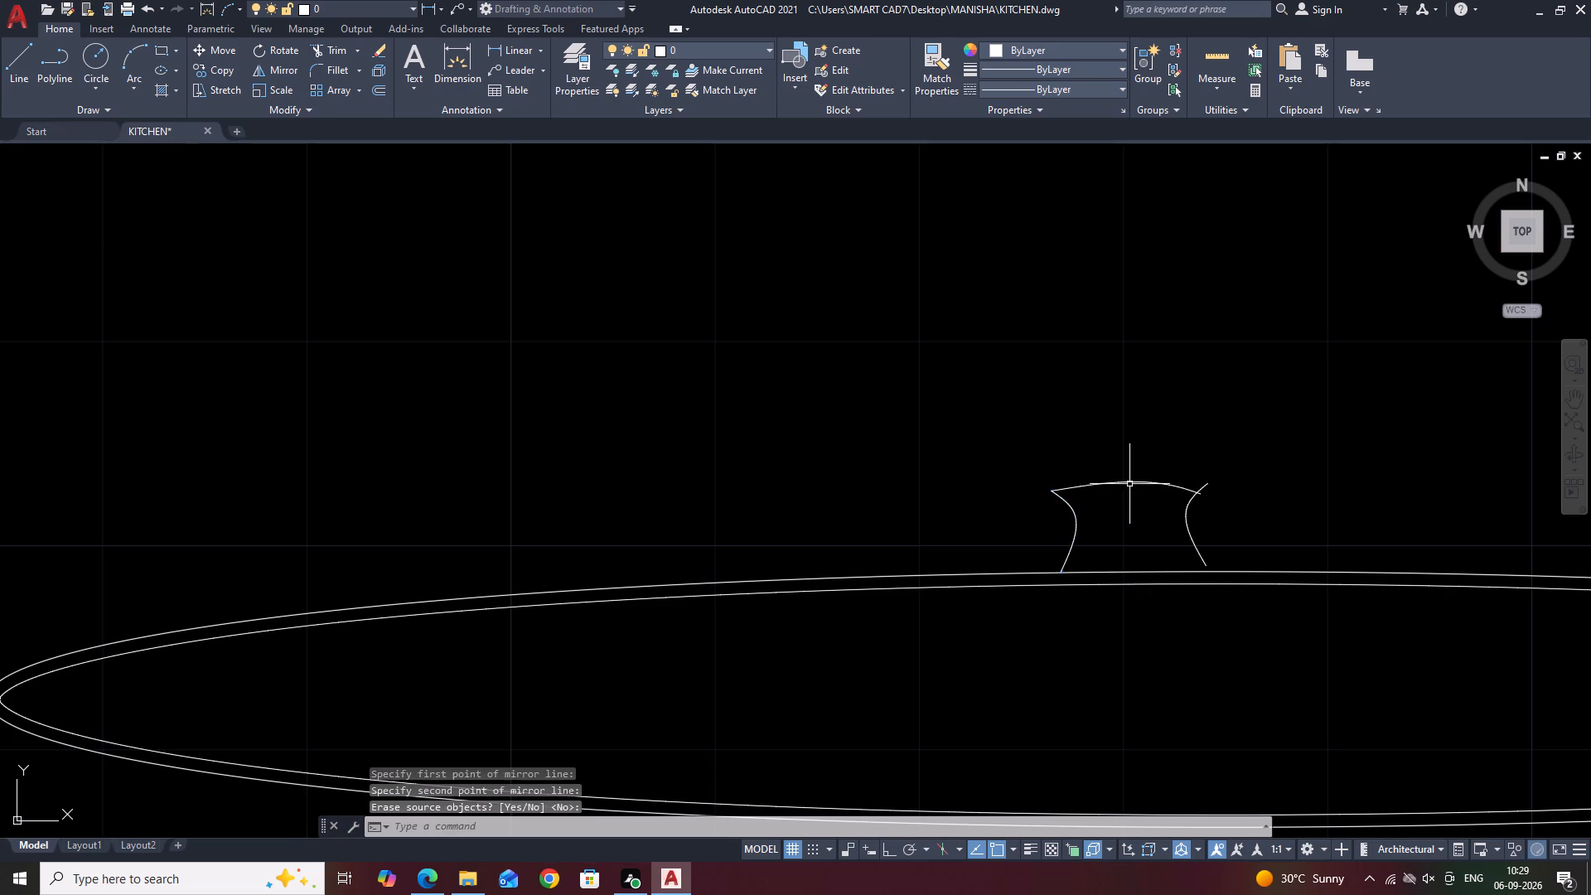
Move the mirrored side curve so its upper end meets the right end of the knob's top arch.
click(1202, 517)
click(1173, 524)
key(m)
key(space)
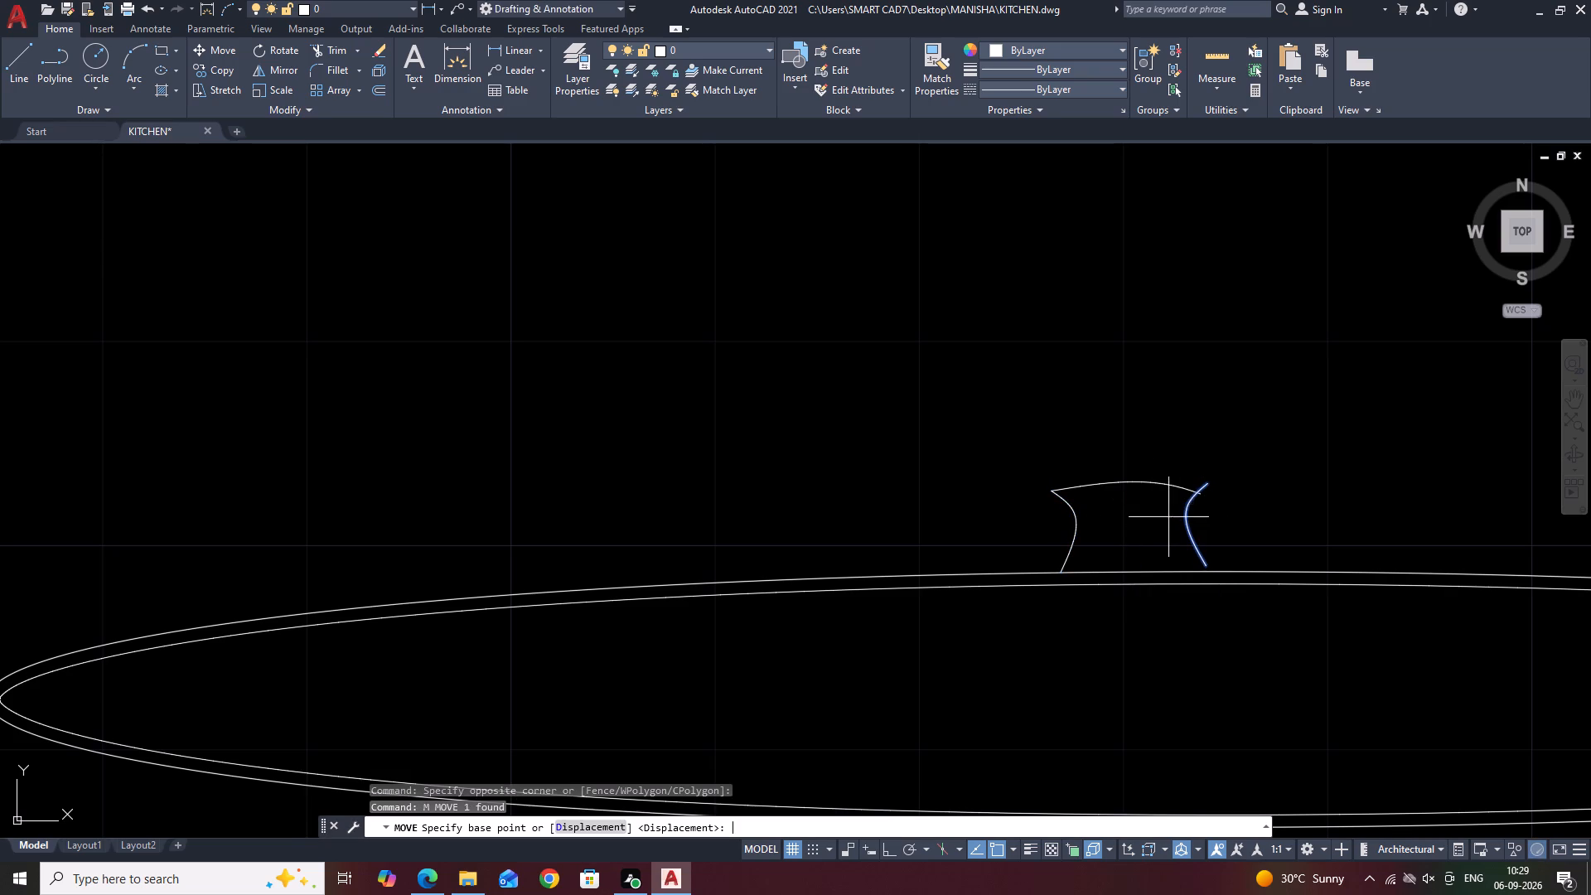
scroll(1251, 463, up, 2)
click(1129, 512)
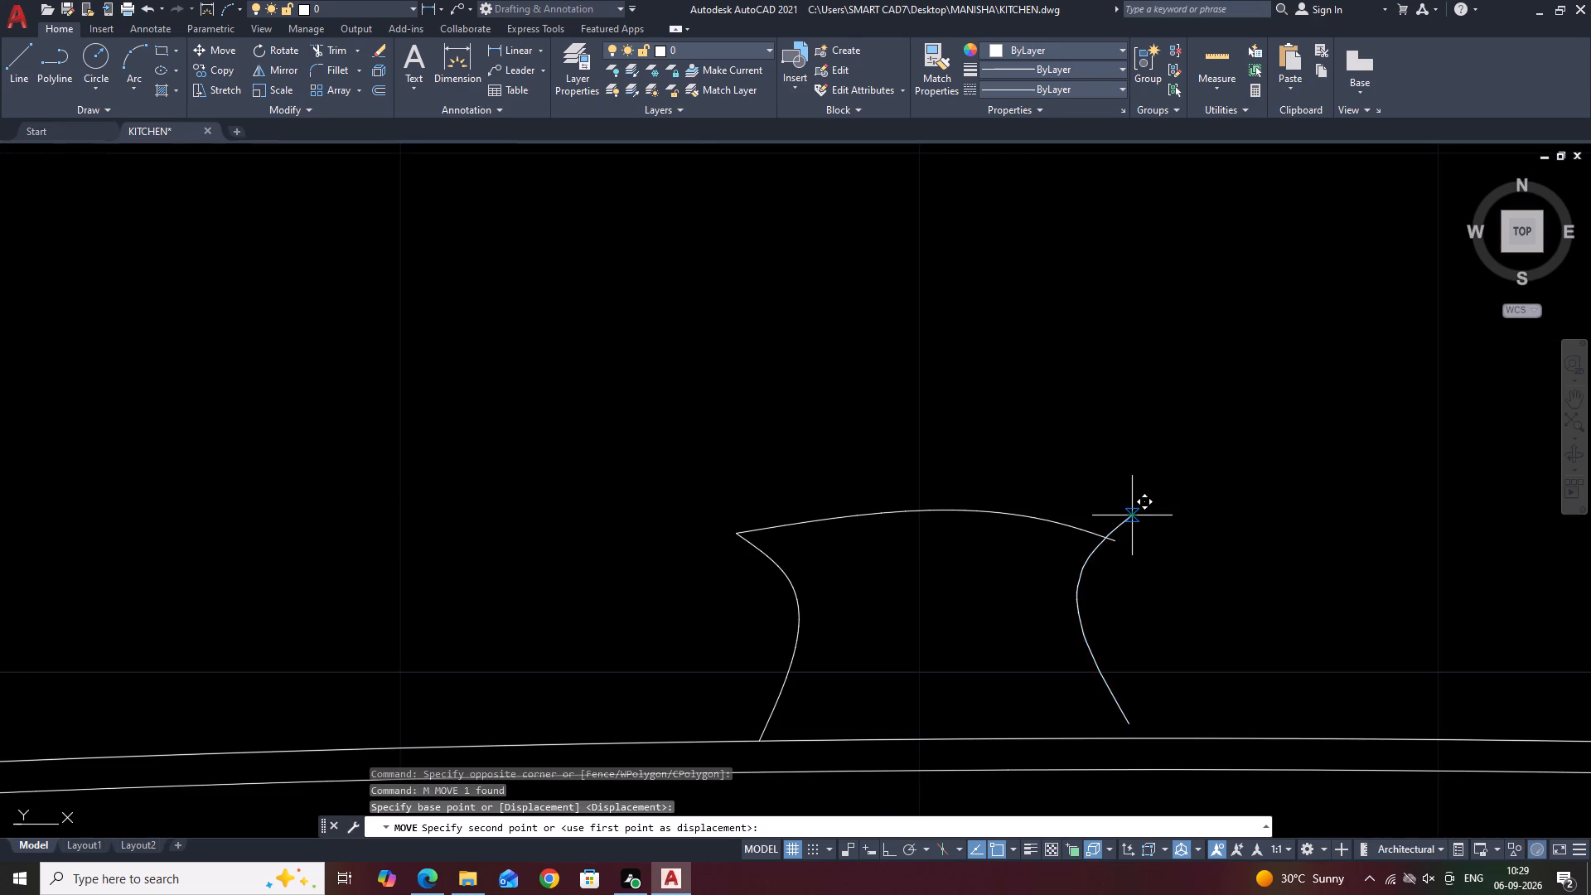
click(1114, 542)
scroll(1156, 447, down, 2)
middle_drag(1193, 523, 1193, 510)
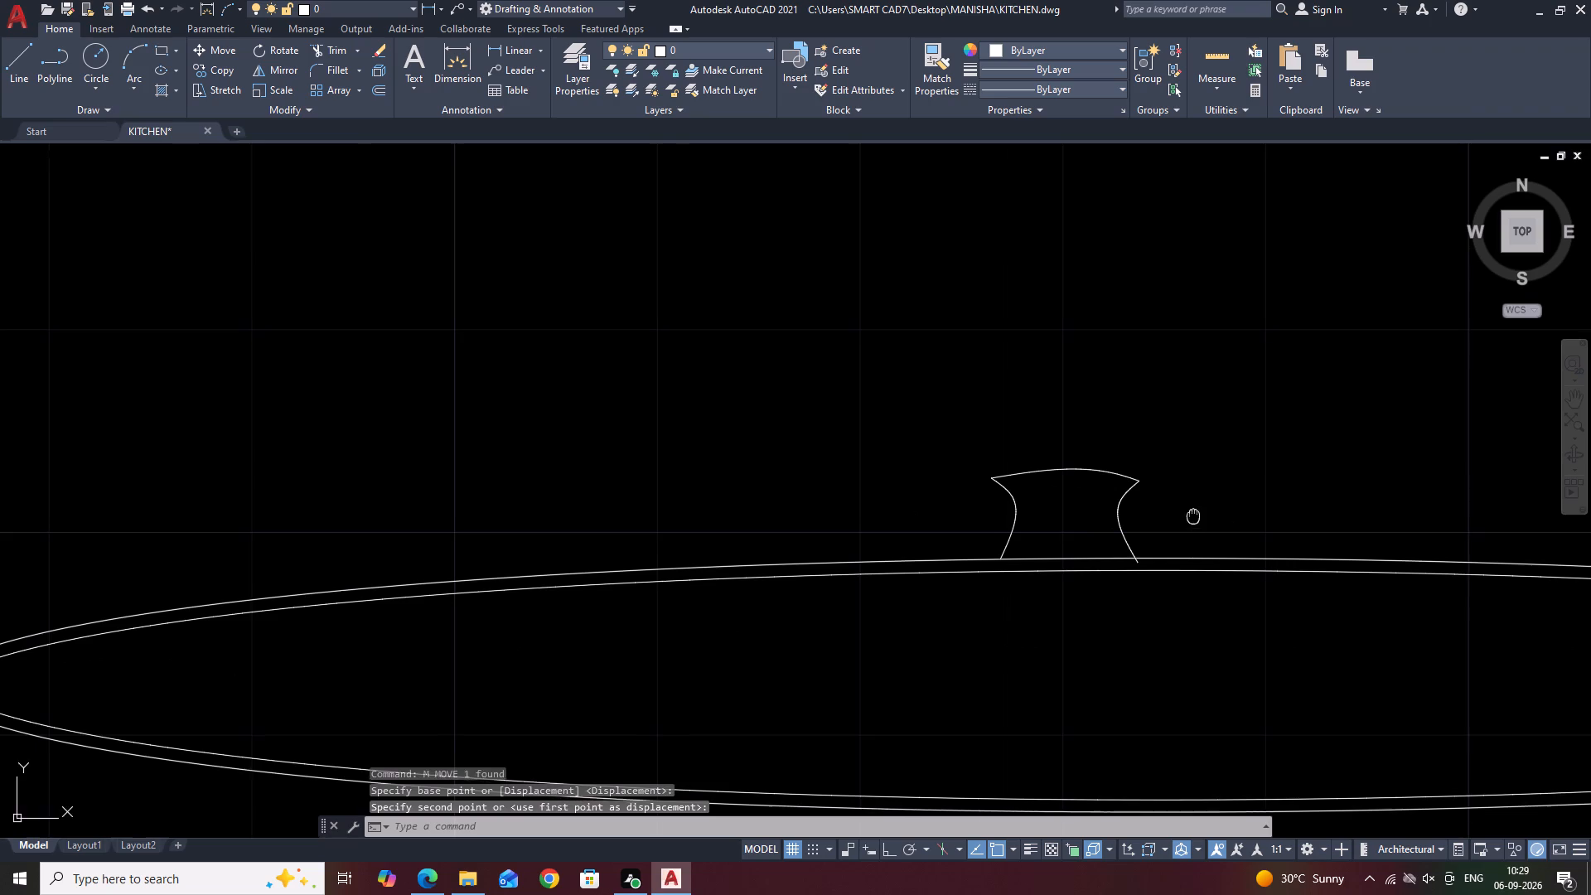
middle_drag(1193, 510, 1194, 466)
Trim the tip of the knob's right side curve that extends below the outer ellipse line.
key(t)
key(r)
key(space)
scroll(1110, 520, up, 2)
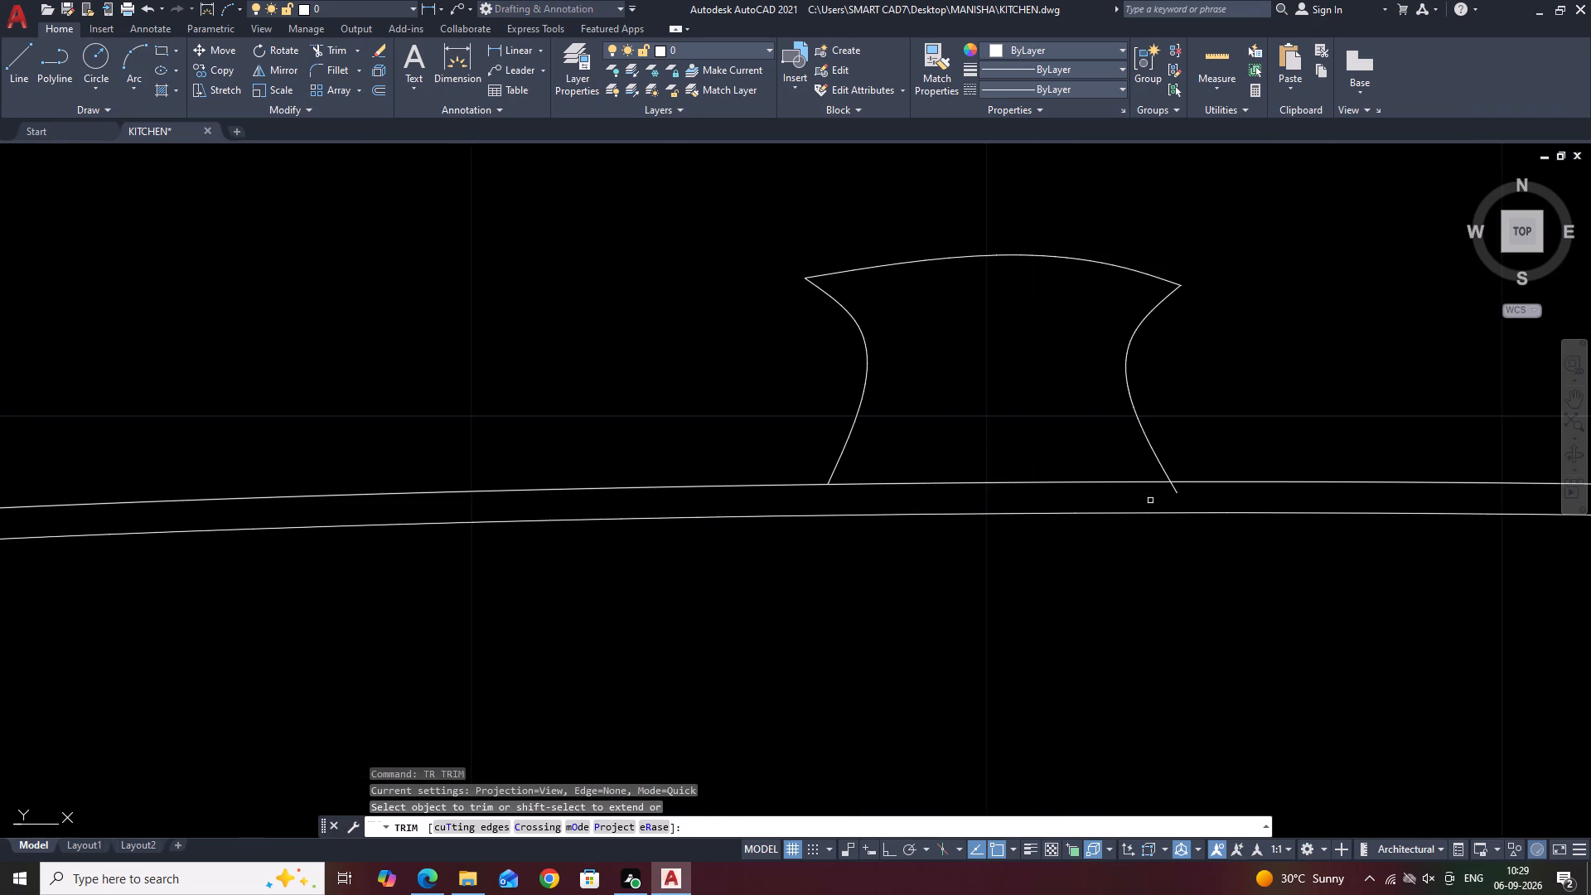
click(1173, 488)
key(Escape)
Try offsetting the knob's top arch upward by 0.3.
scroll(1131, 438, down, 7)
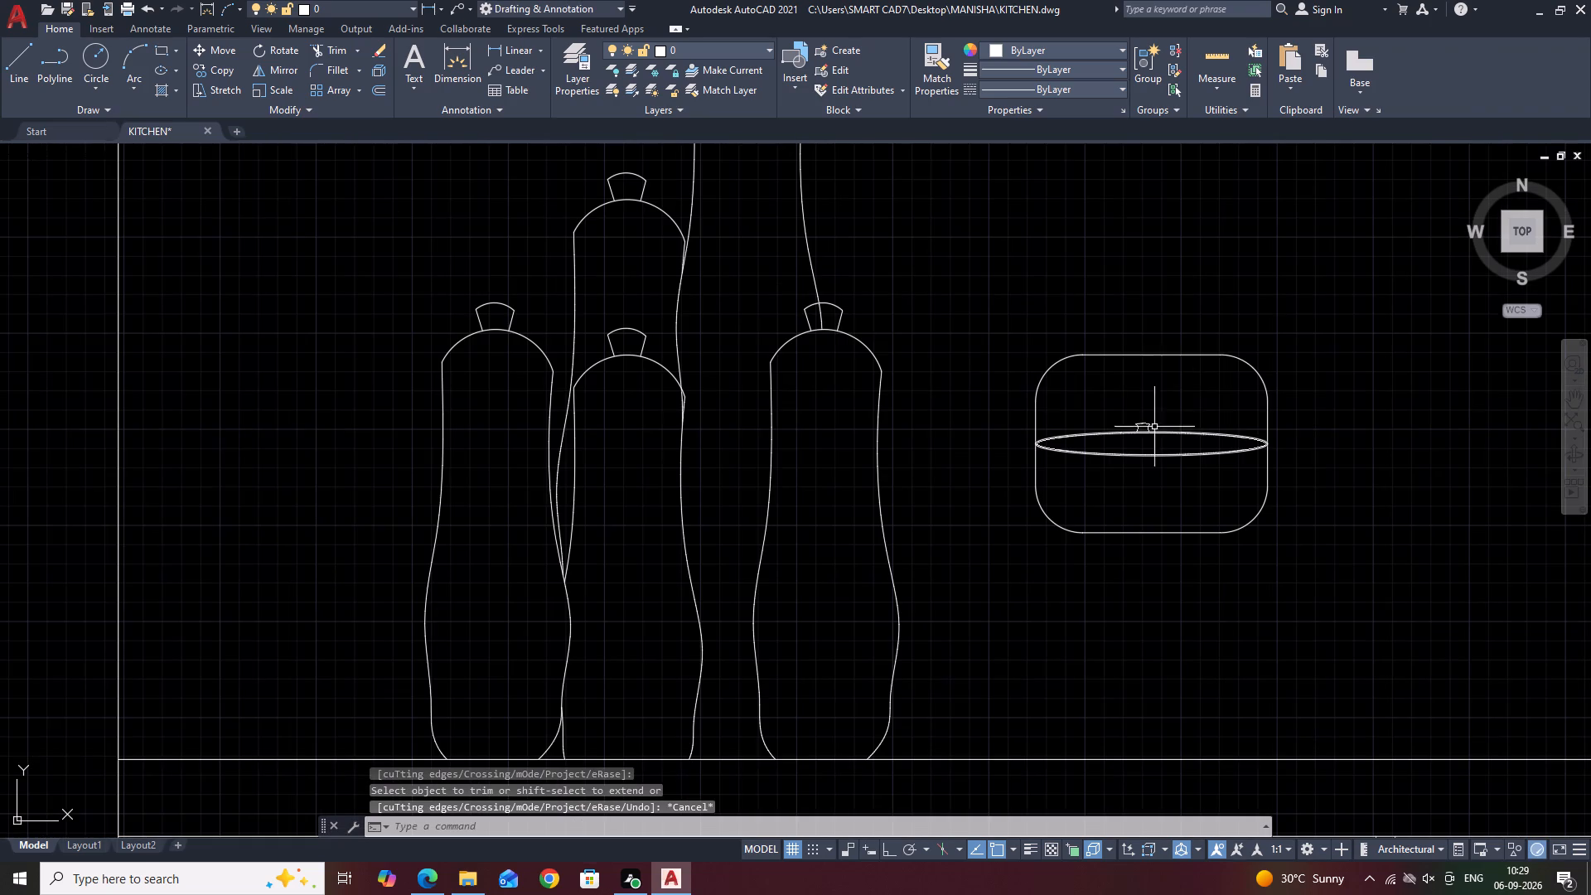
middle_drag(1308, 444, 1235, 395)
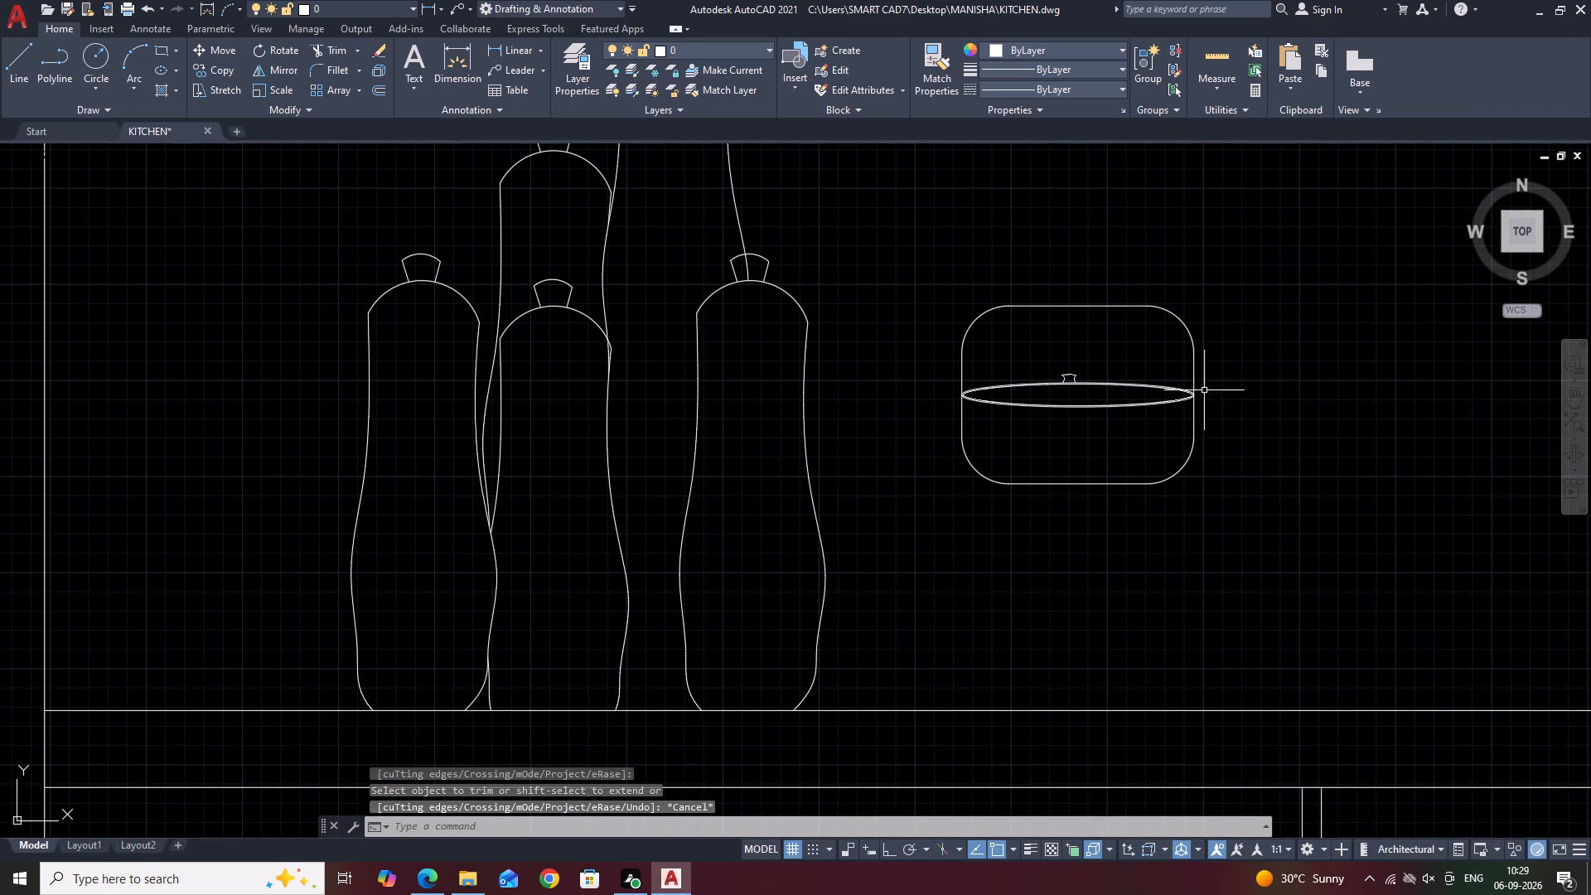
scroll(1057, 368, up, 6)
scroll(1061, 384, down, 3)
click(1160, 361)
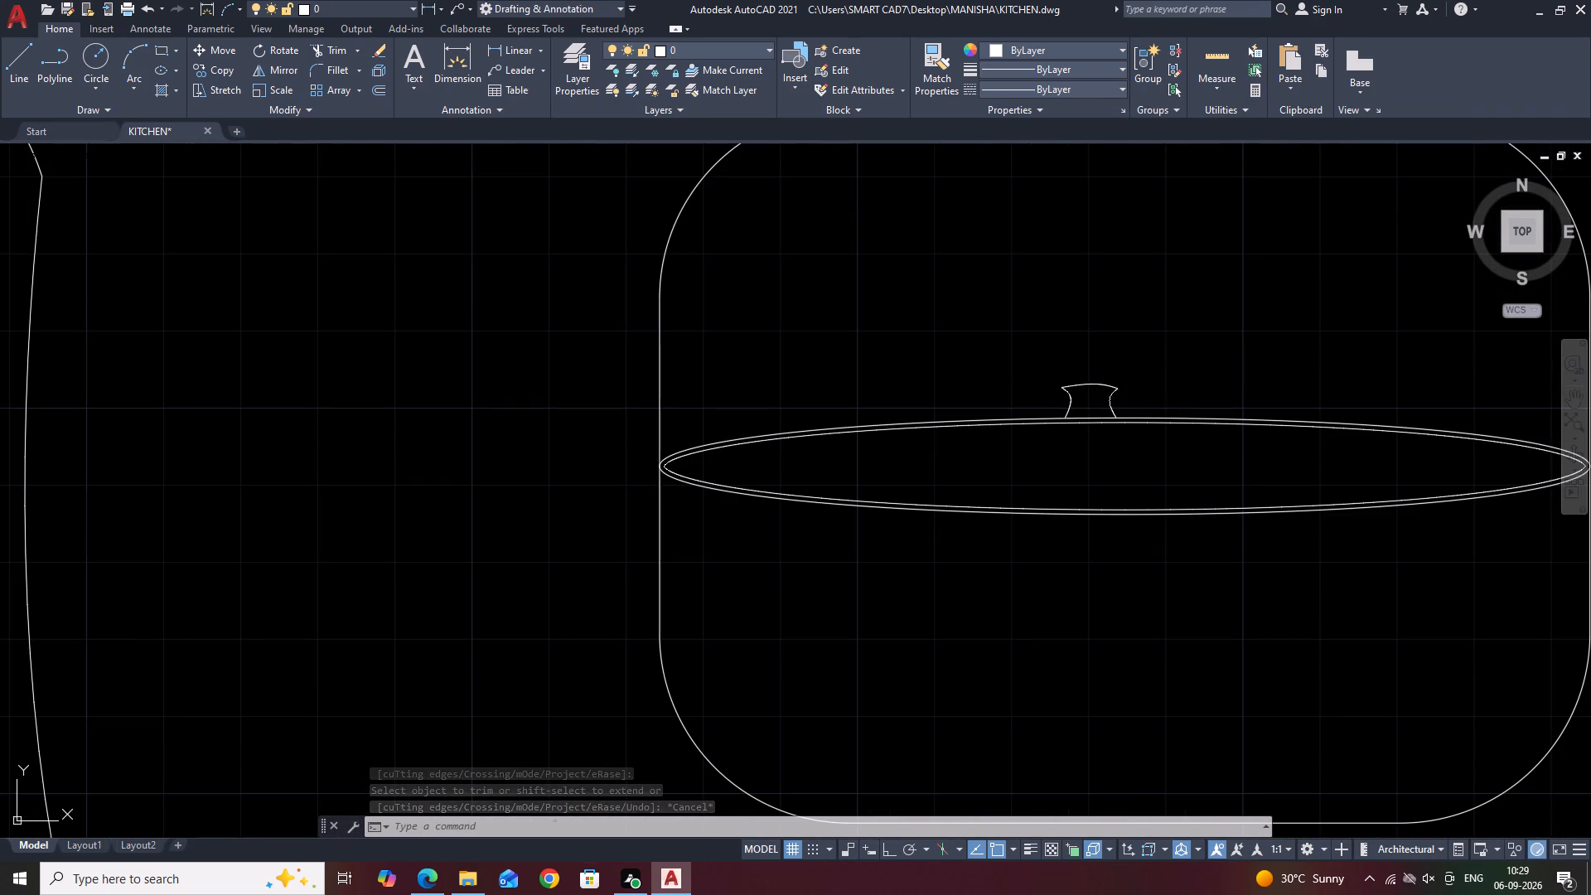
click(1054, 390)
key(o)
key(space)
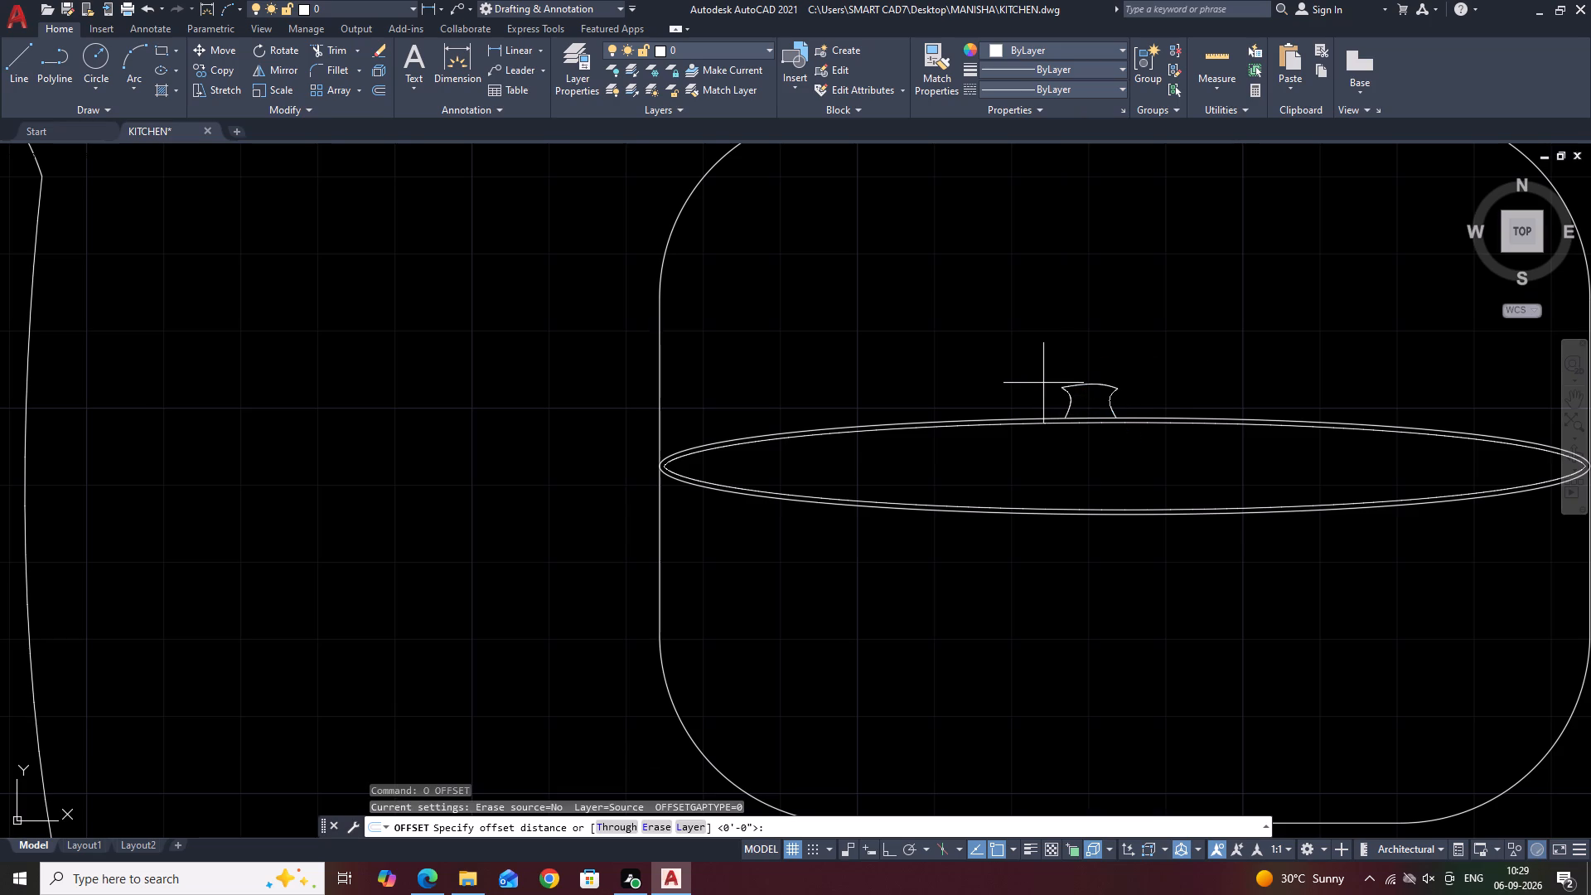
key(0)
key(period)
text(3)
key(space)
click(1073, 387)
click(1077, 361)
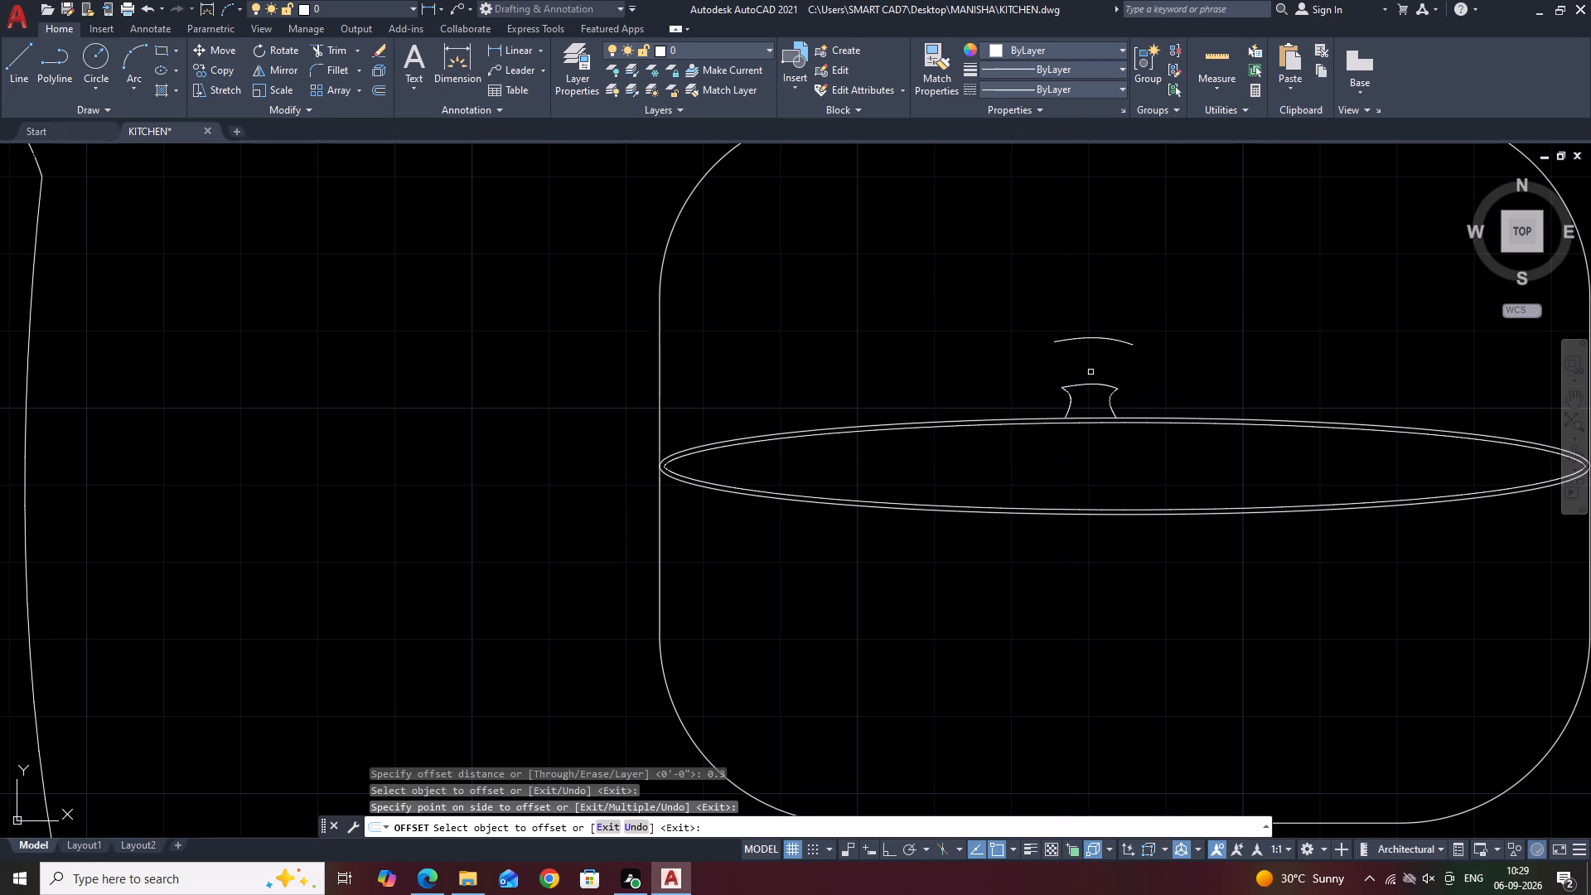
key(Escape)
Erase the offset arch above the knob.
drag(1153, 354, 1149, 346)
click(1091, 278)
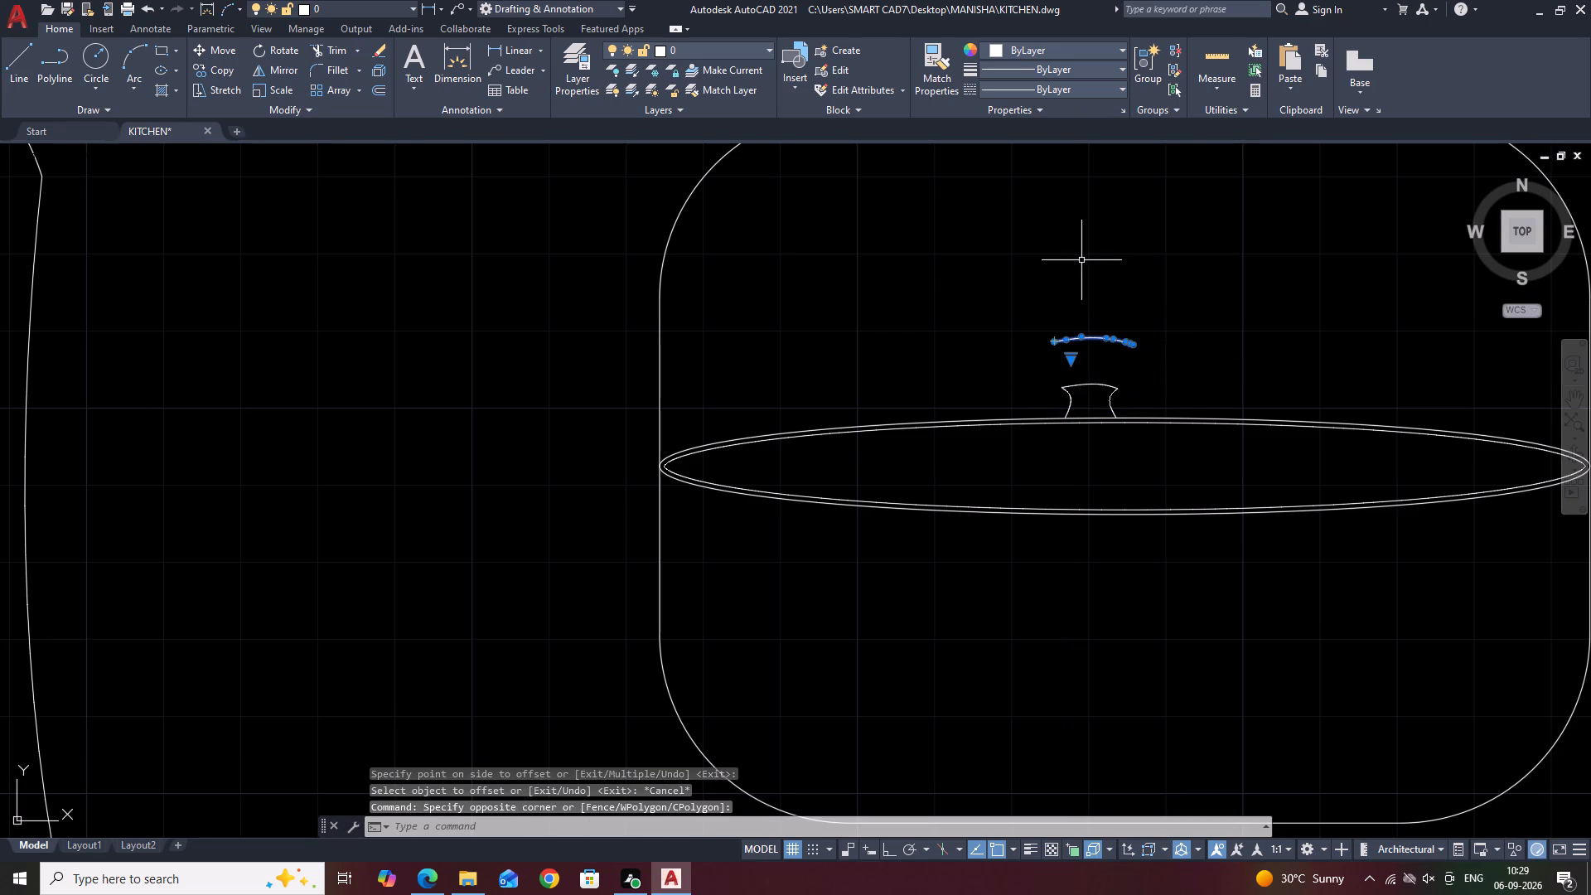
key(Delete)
Offset the knob's top arch upward by 0.03.
scroll(1082, 380, up, 2)
drag(1091, 399, 1078, 372)
click(1074, 366)
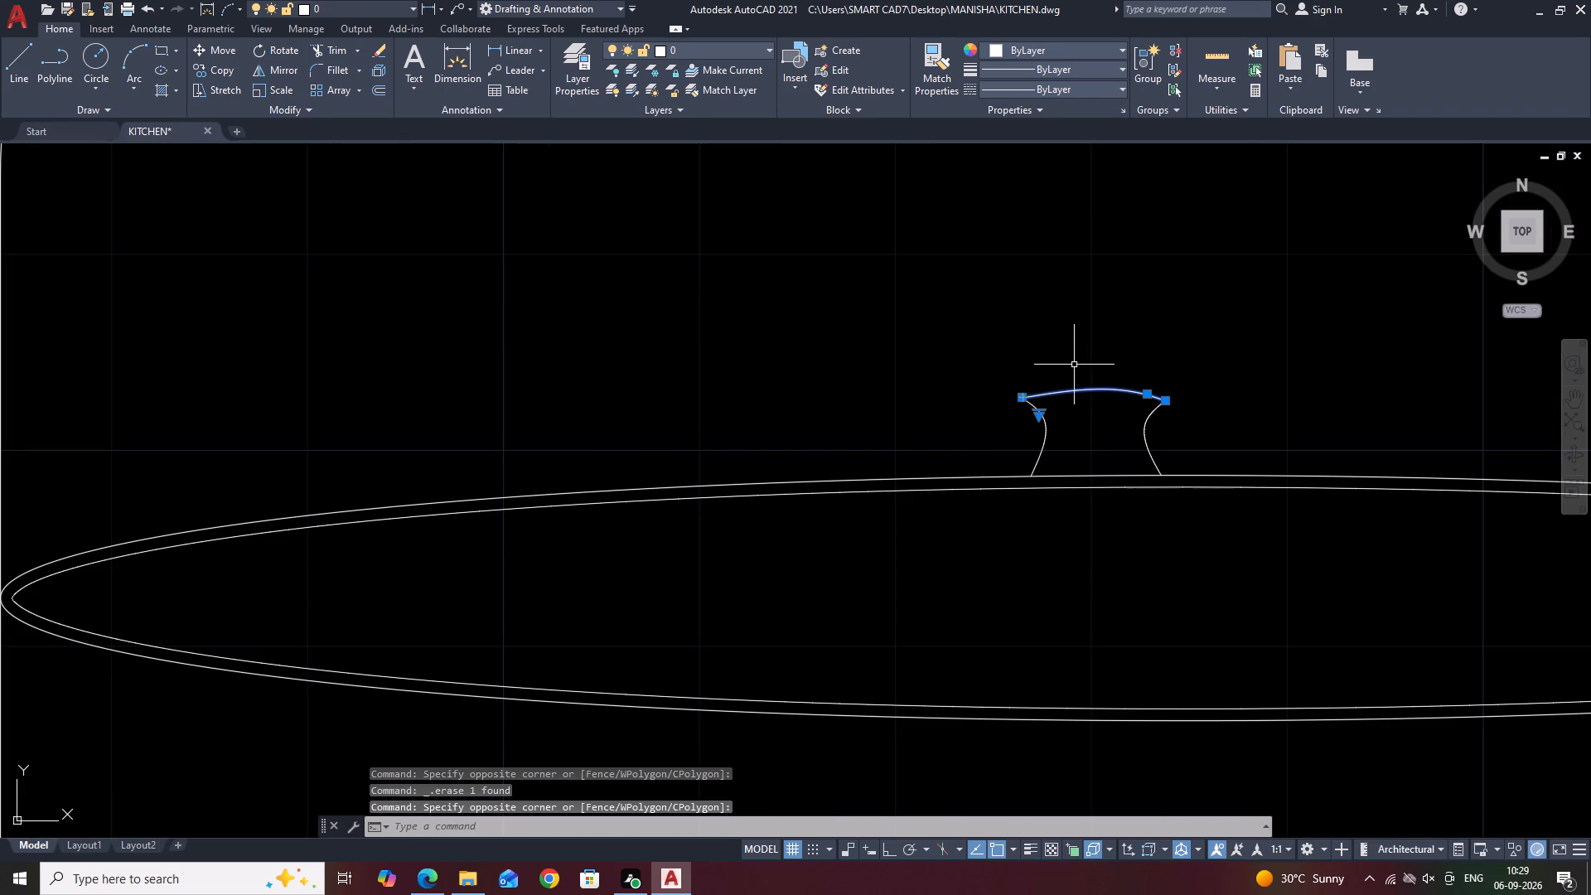
text(O)
key(space)
key(0)
key(period)
key(0)
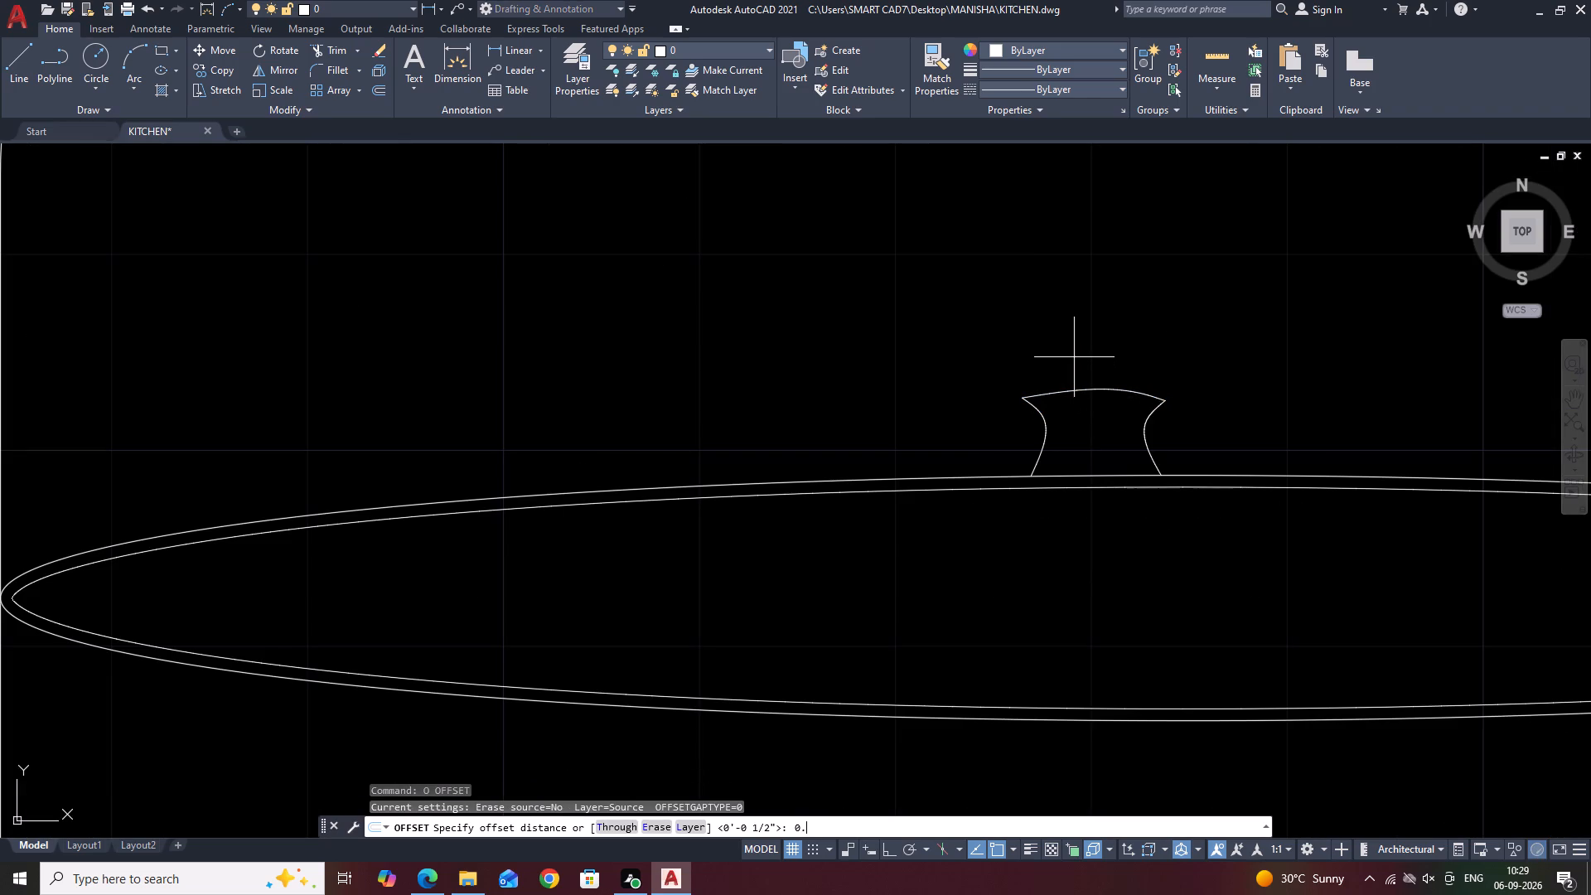
key(3)
key(space)
scroll(1111, 368, up, 3)
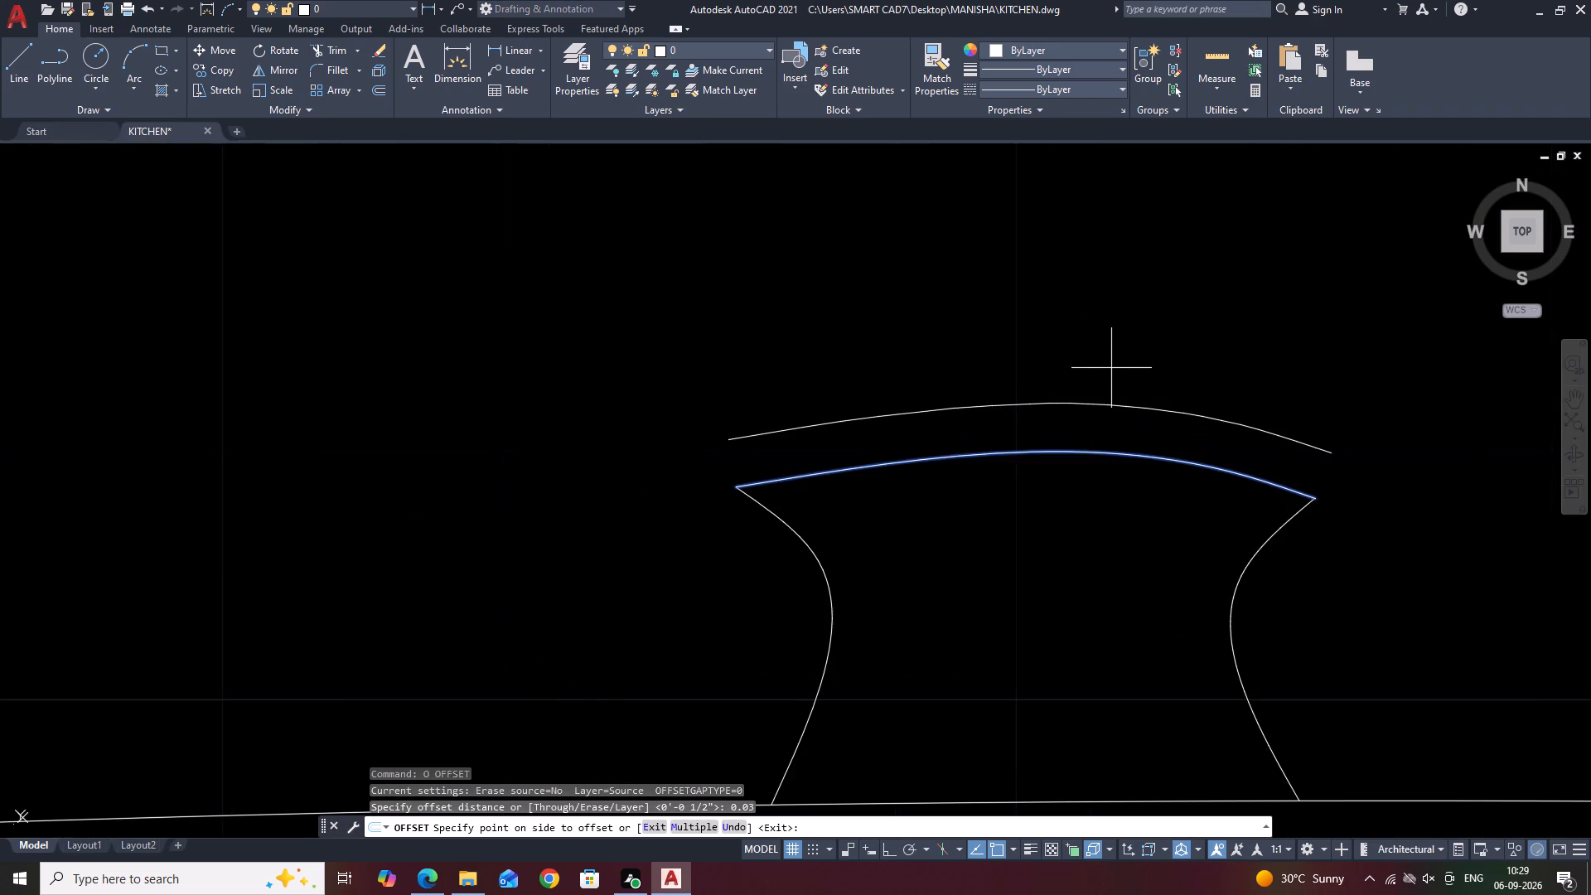
click(1112, 357)
Offset the knob's right and left side curves outward by the same 0.03 distance.
scroll(1112, 356, down, 2)
drag(1157, 466, 1168, 465)
click(1216, 461)
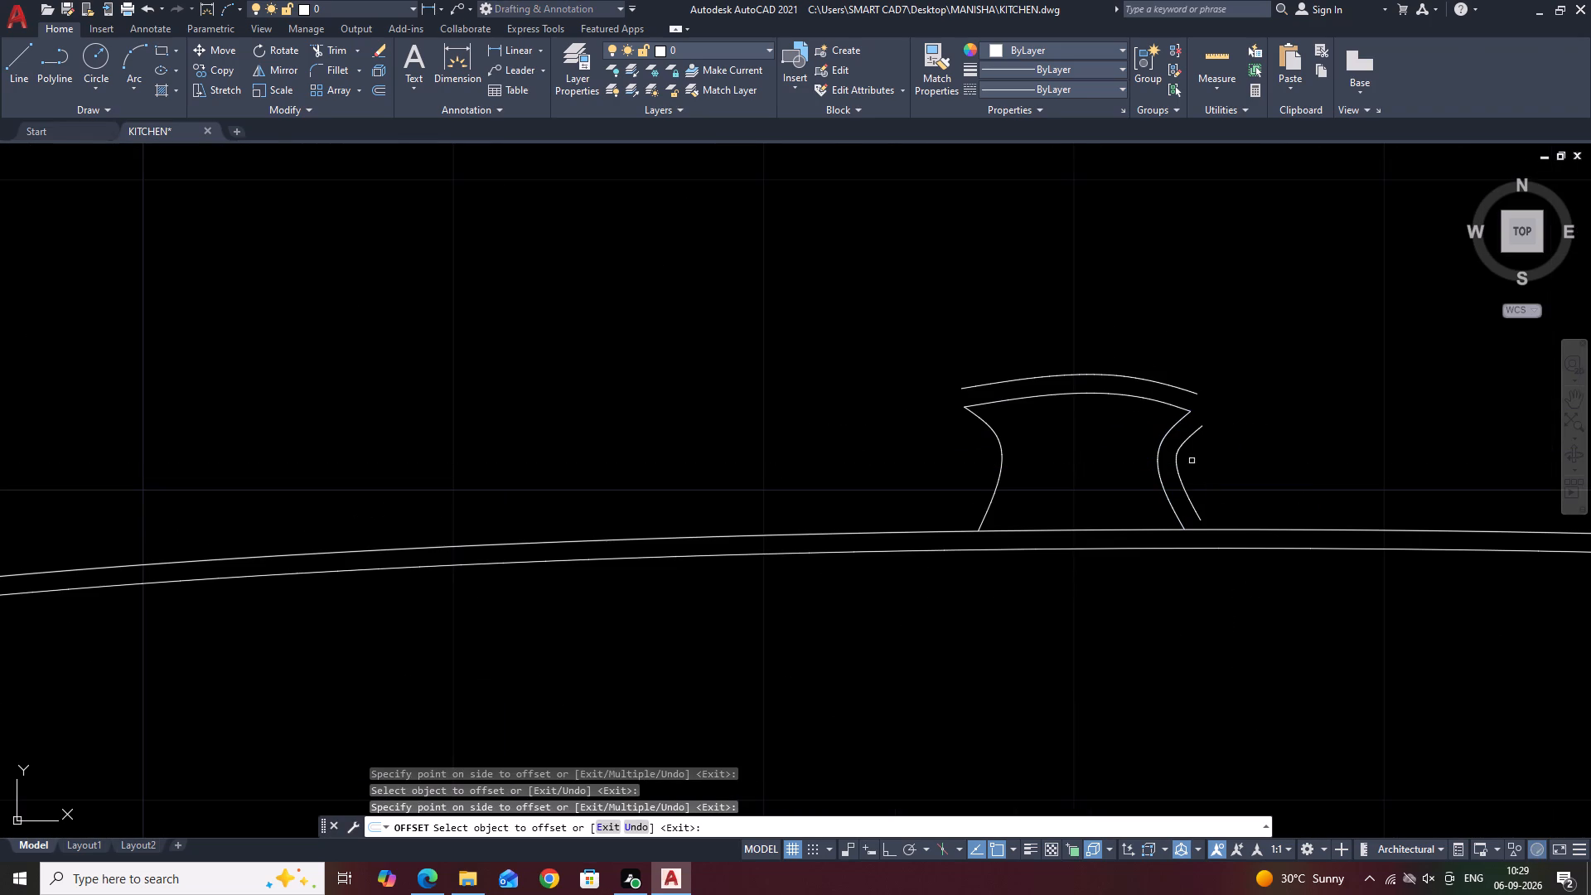
click(999, 446)
click(950, 442)
key(Escape)
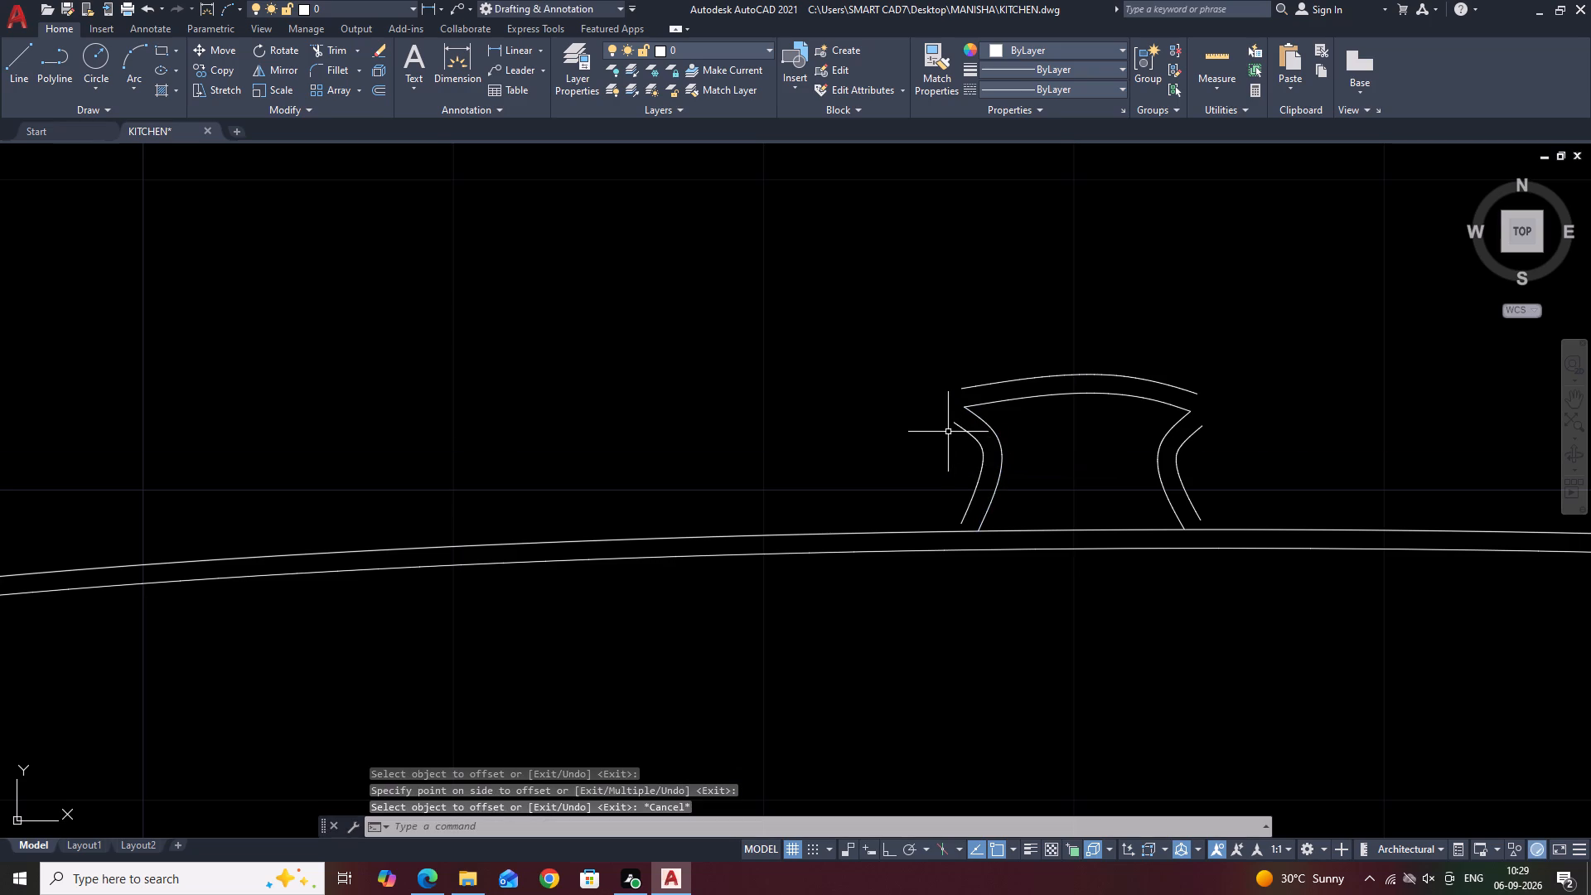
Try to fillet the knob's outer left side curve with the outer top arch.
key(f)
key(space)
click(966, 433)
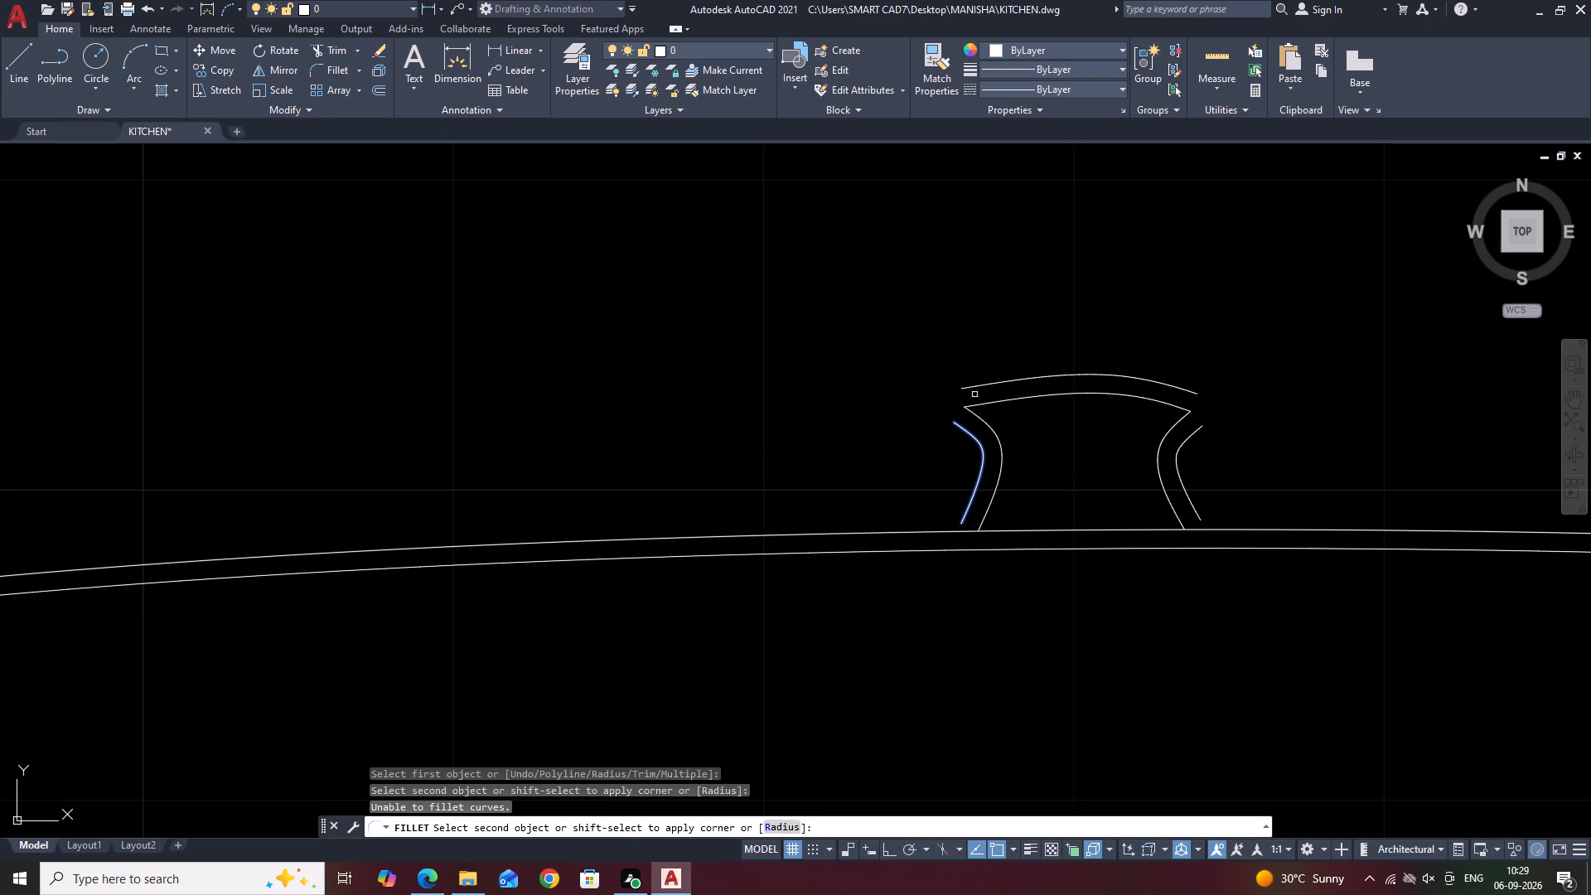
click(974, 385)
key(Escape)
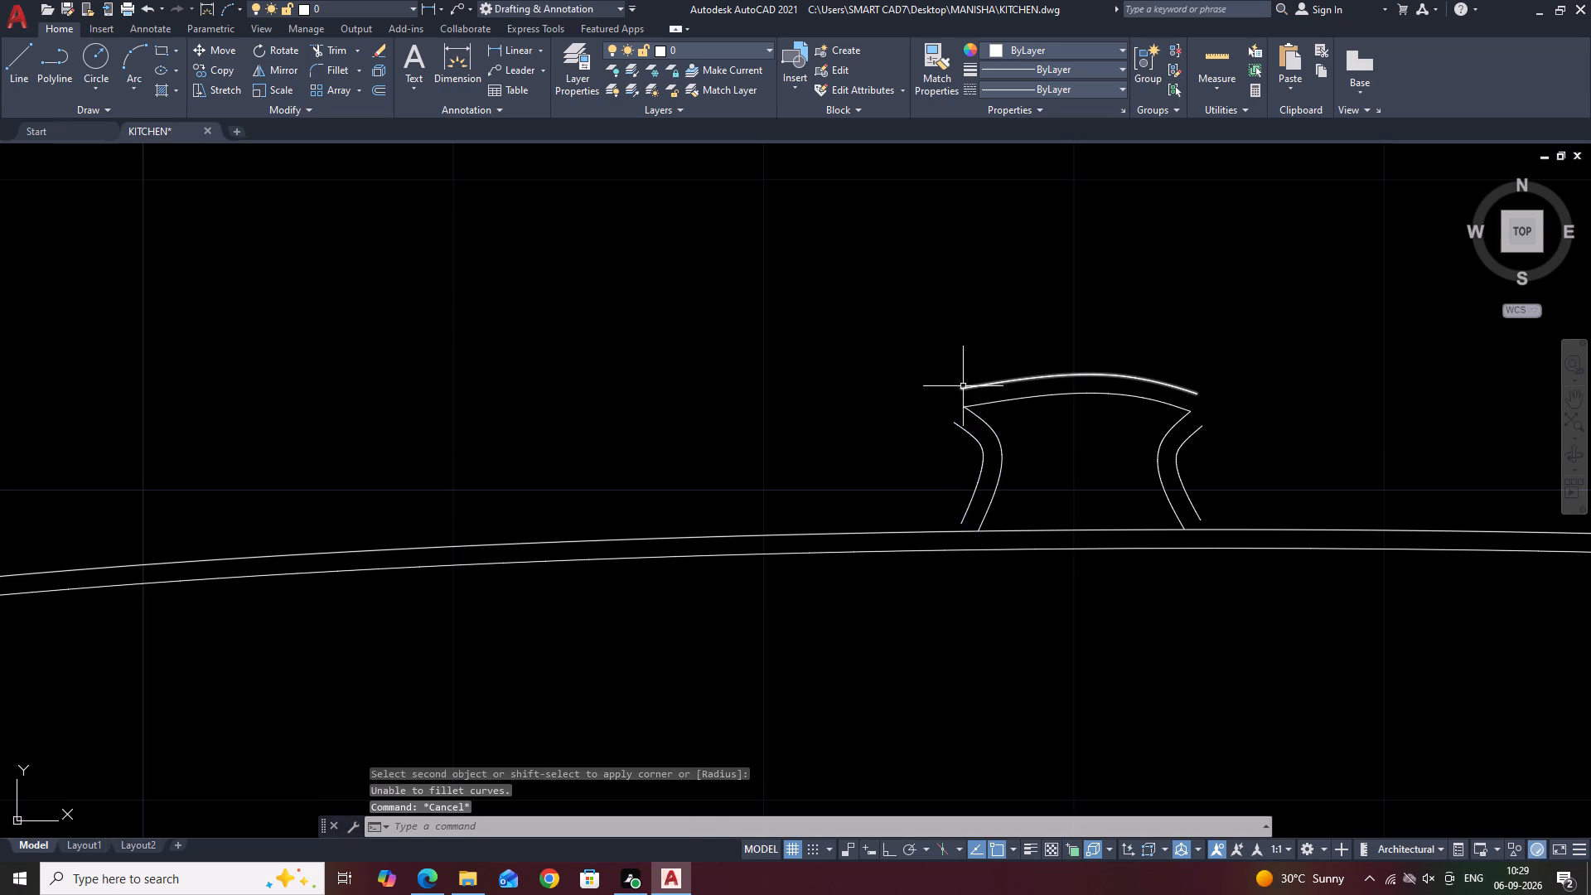
Stretch the outer arch's left end outward and down, and bring the outer left side curve's upper end to meet it.
click(974, 388)
scroll(961, 391, up, 2)
drag(959, 387, 925, 394)
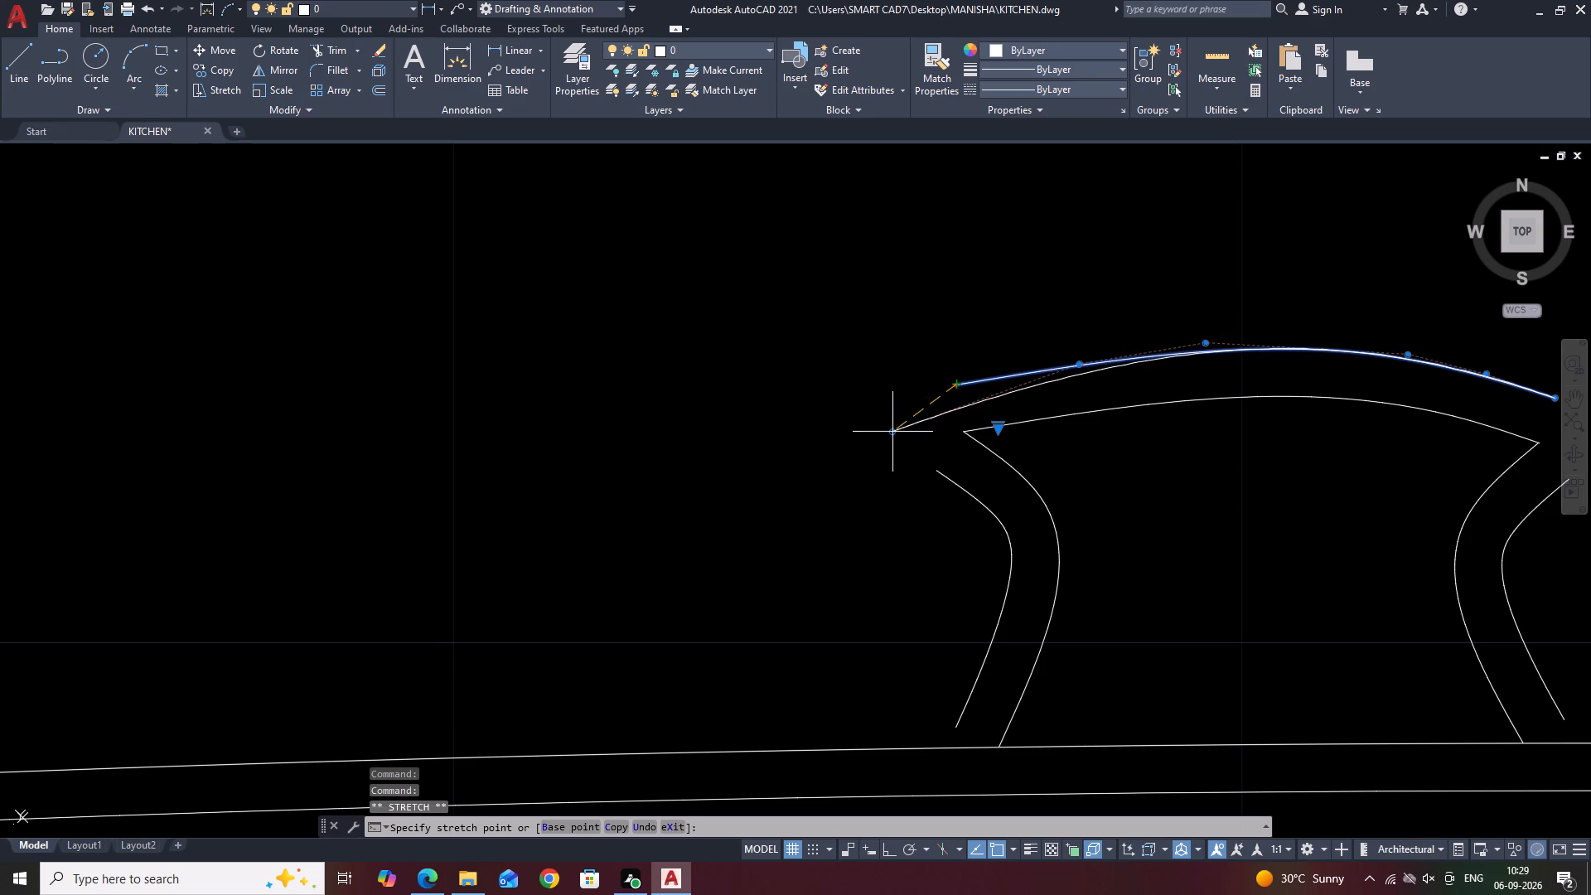
click(892, 432)
click(957, 469)
drag(952, 472, 945, 481)
click(945, 475)
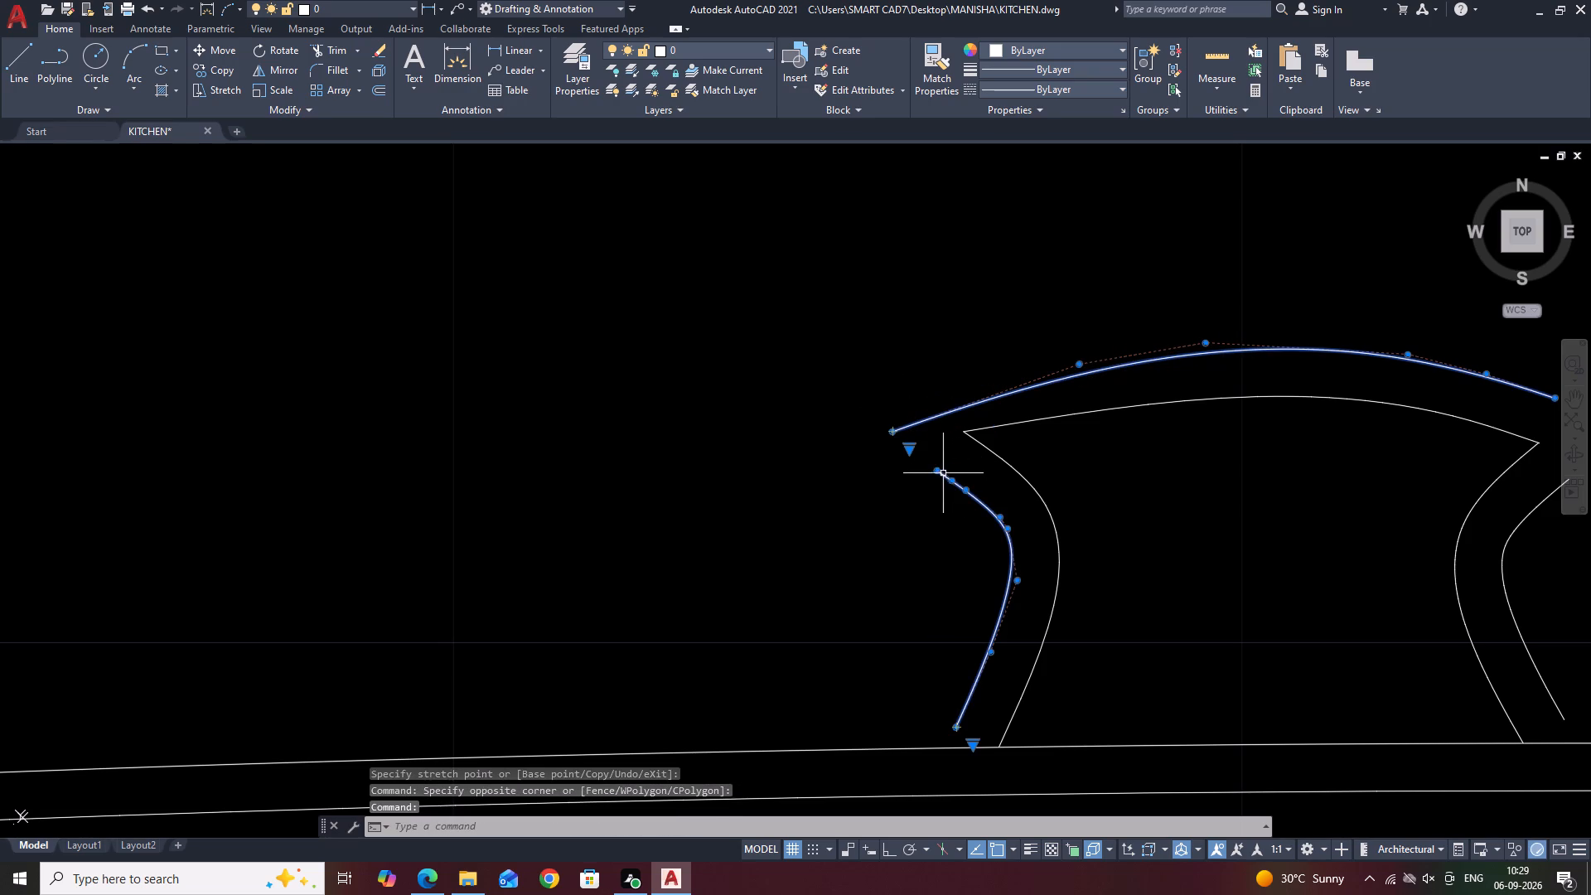
click(939, 470)
click(896, 436)
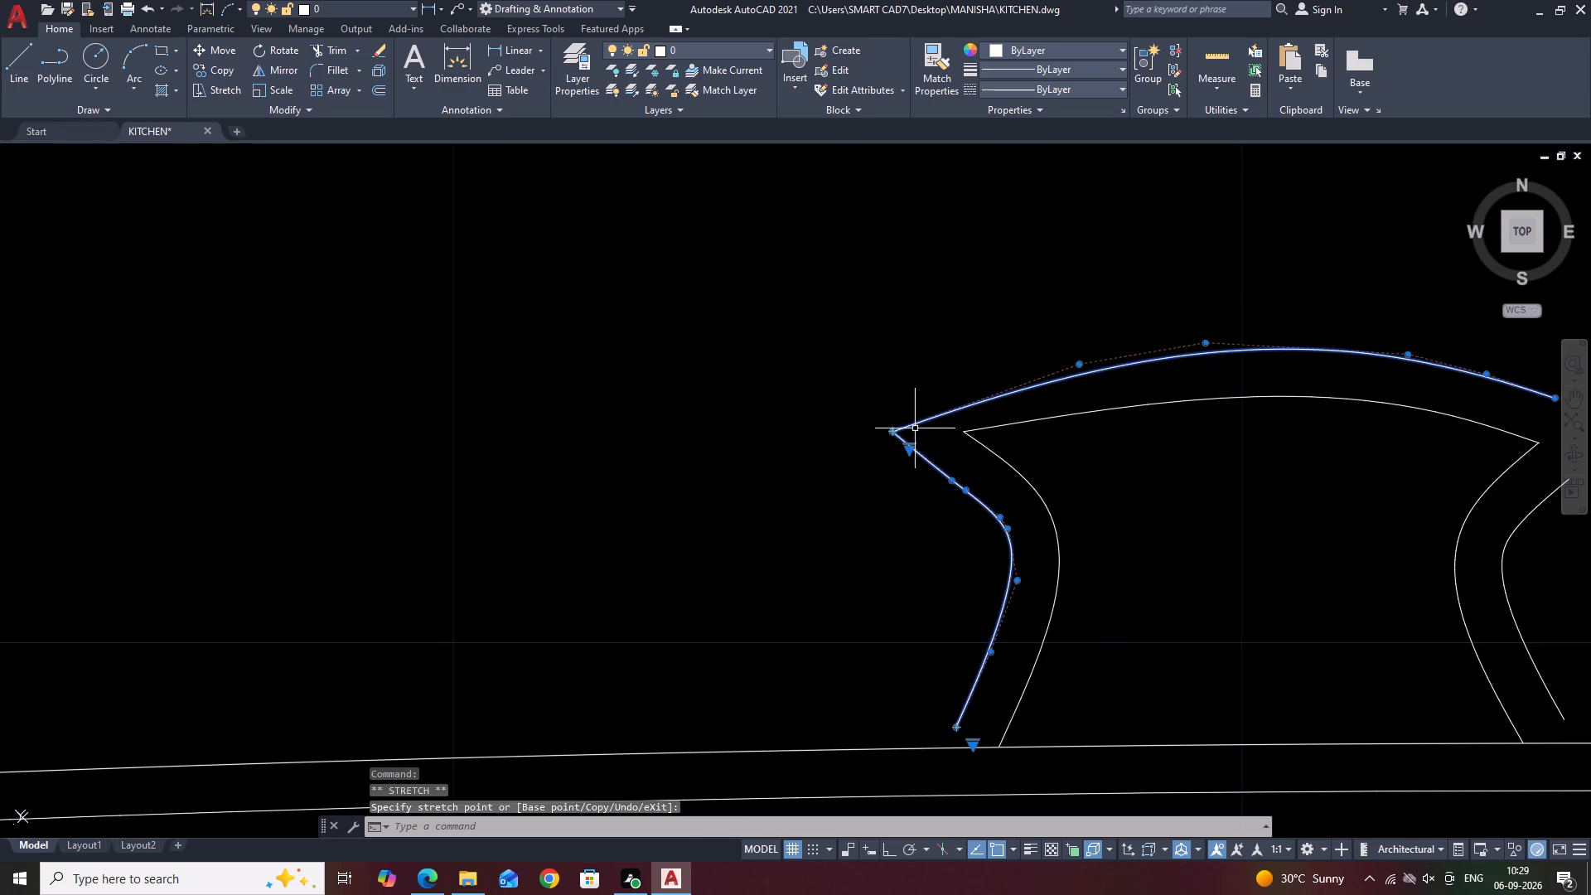
Stretch the outer arch's right end outward and down, and bring the outer right side curve's upper end to meet it.
scroll(972, 420, down, 2)
scroll(1213, 425, up, 2)
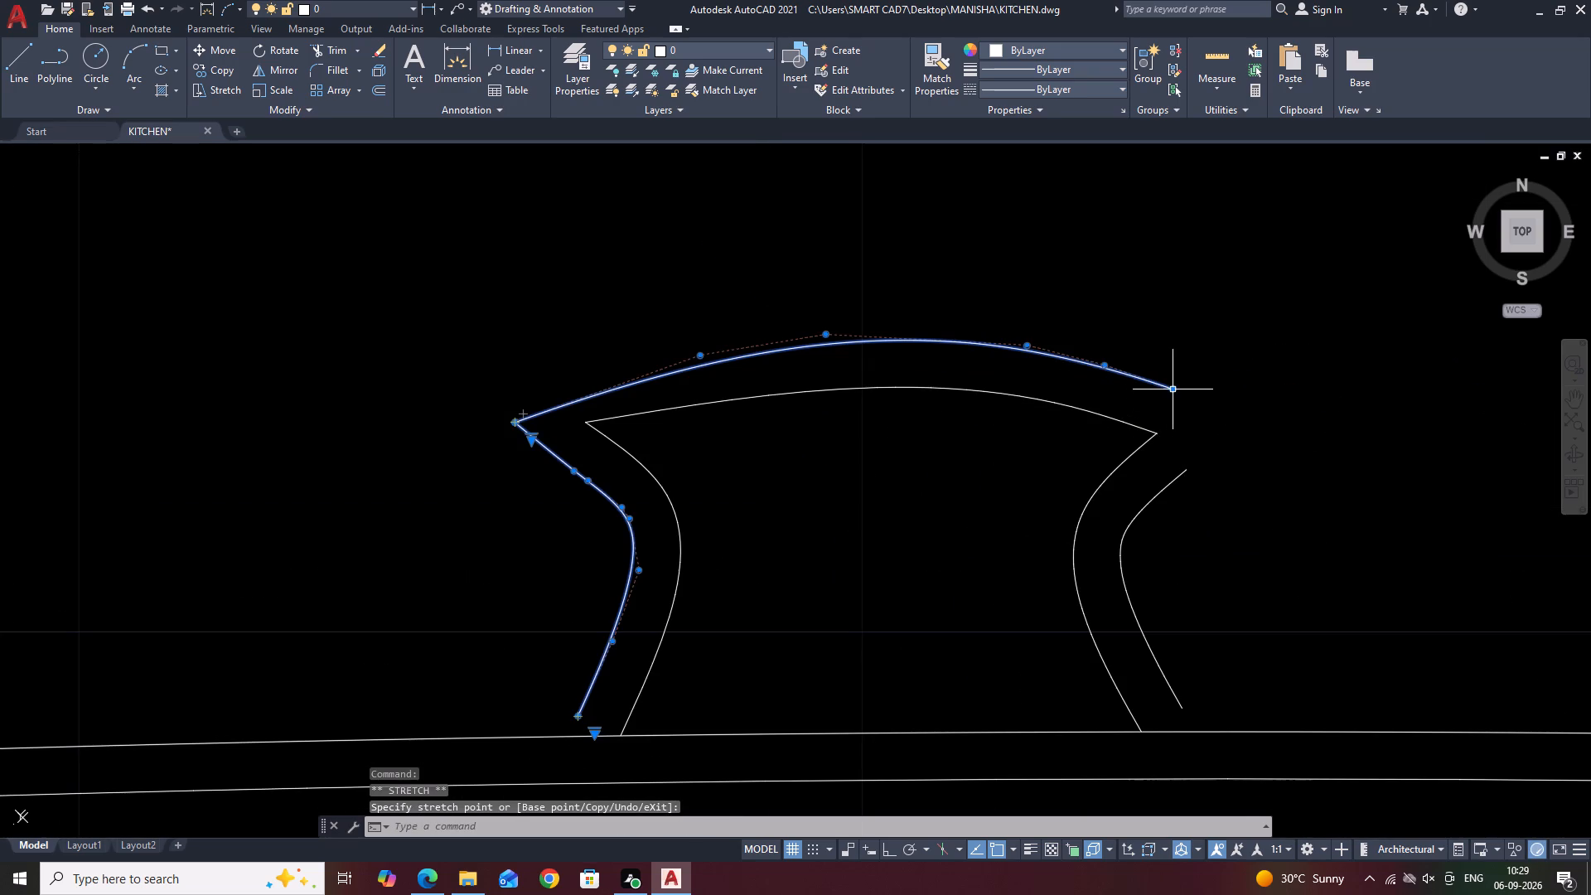
click(1173, 389)
click(1211, 431)
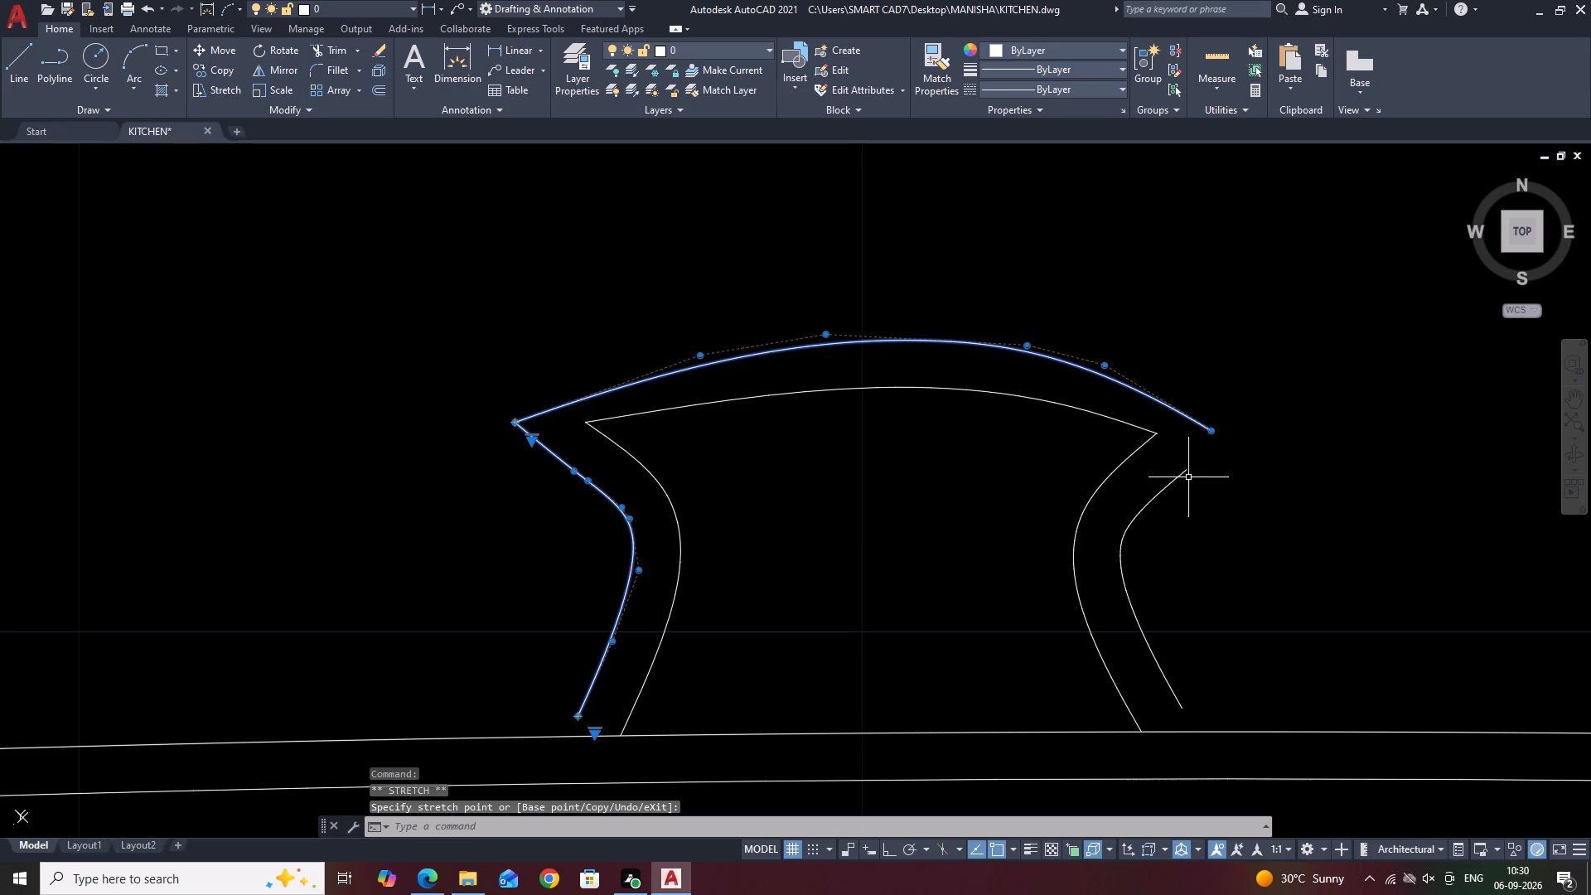
click(1187, 474)
click(1185, 470)
click(1210, 433)
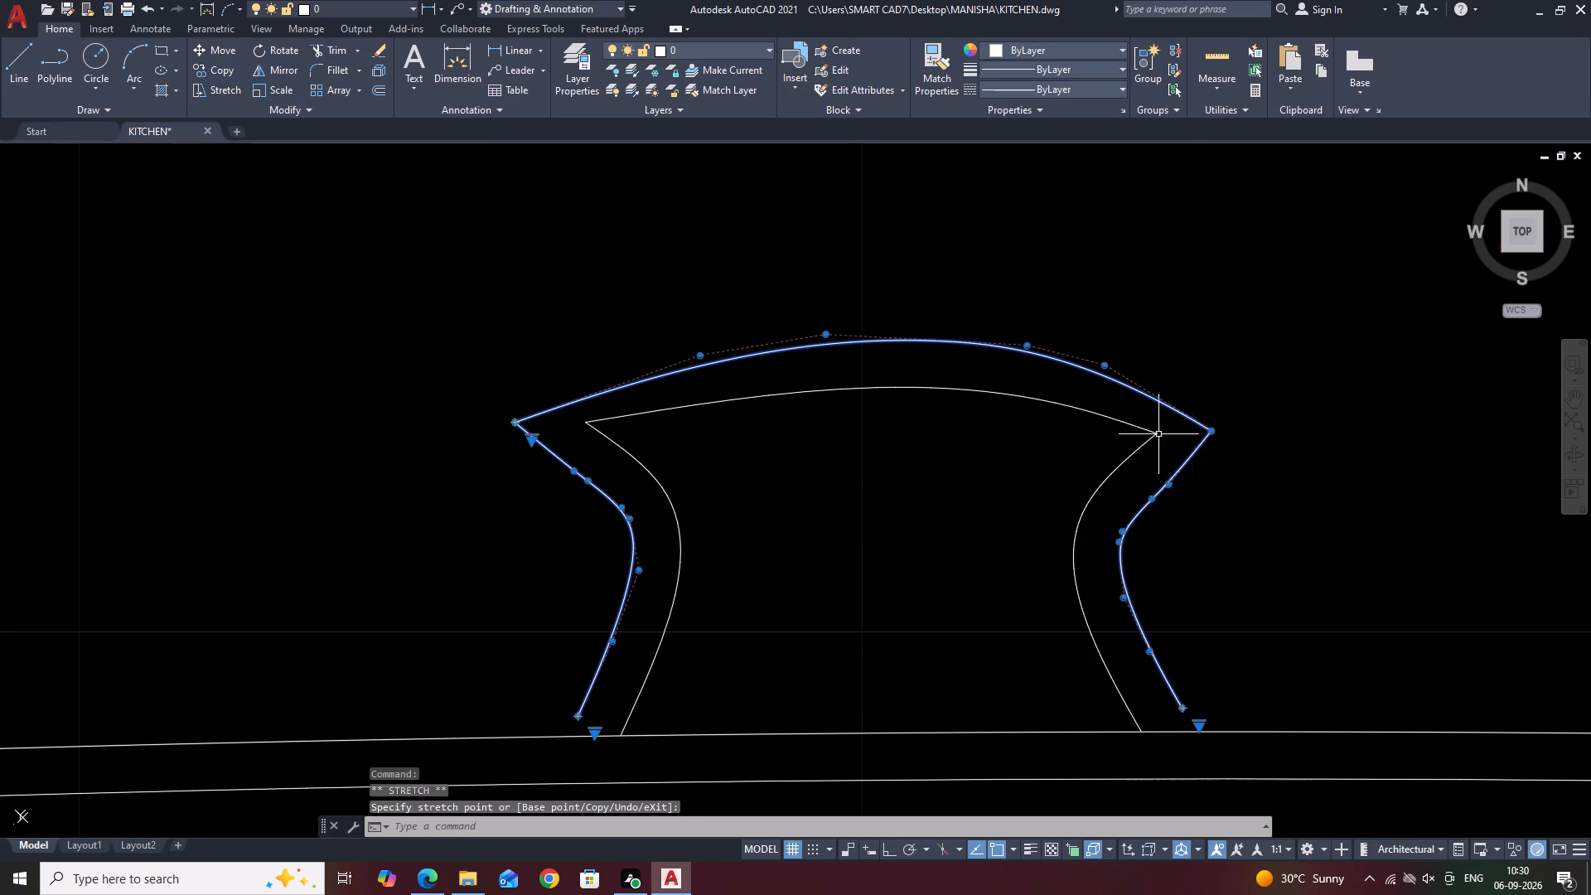
key(Escape)
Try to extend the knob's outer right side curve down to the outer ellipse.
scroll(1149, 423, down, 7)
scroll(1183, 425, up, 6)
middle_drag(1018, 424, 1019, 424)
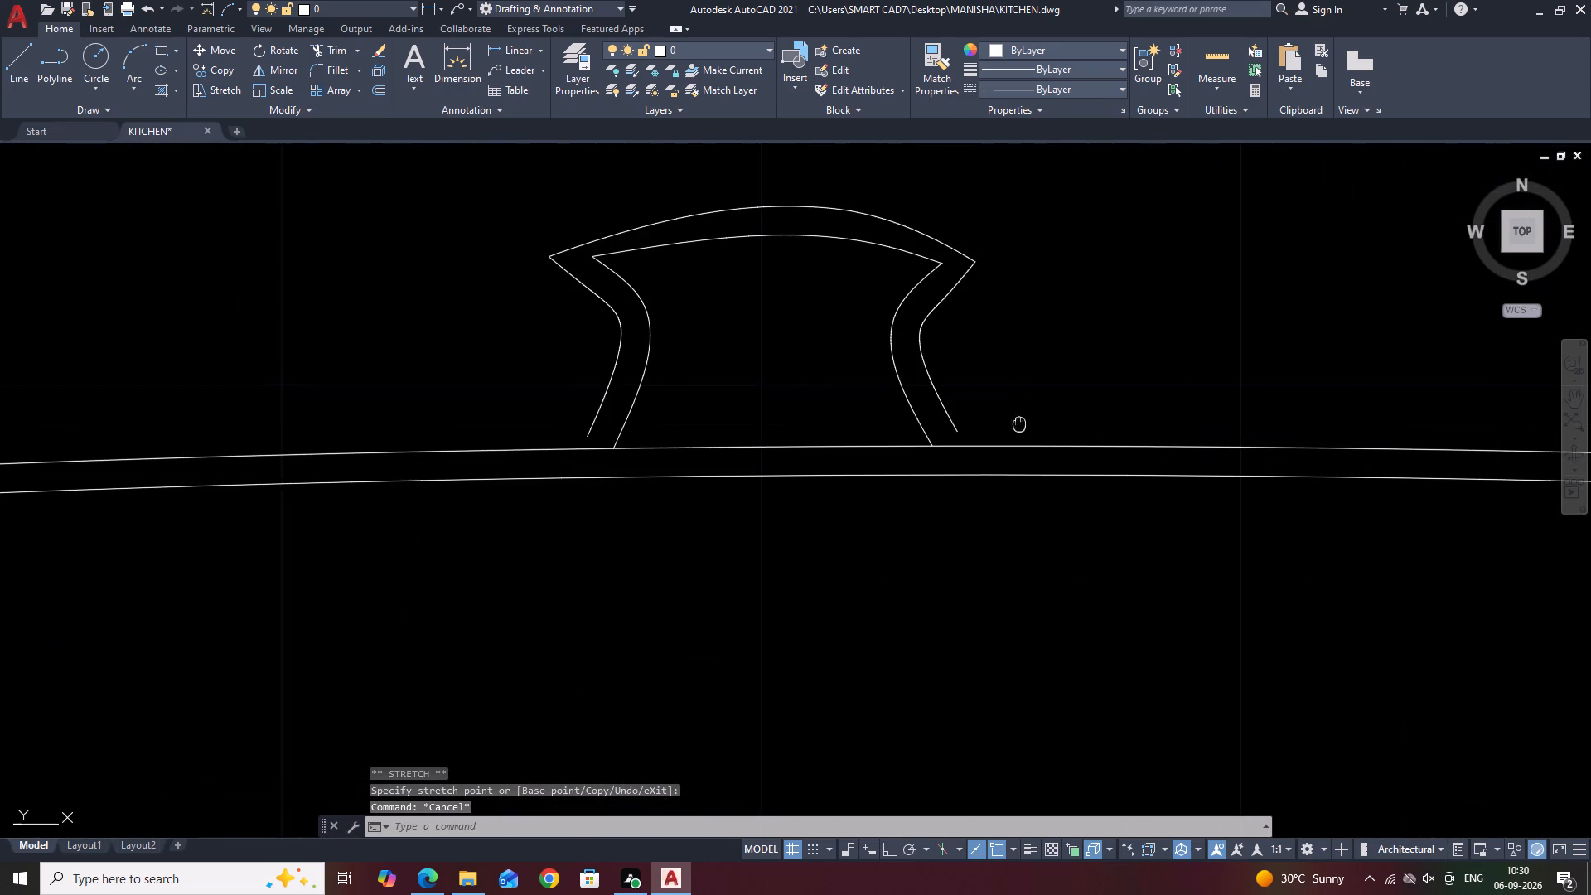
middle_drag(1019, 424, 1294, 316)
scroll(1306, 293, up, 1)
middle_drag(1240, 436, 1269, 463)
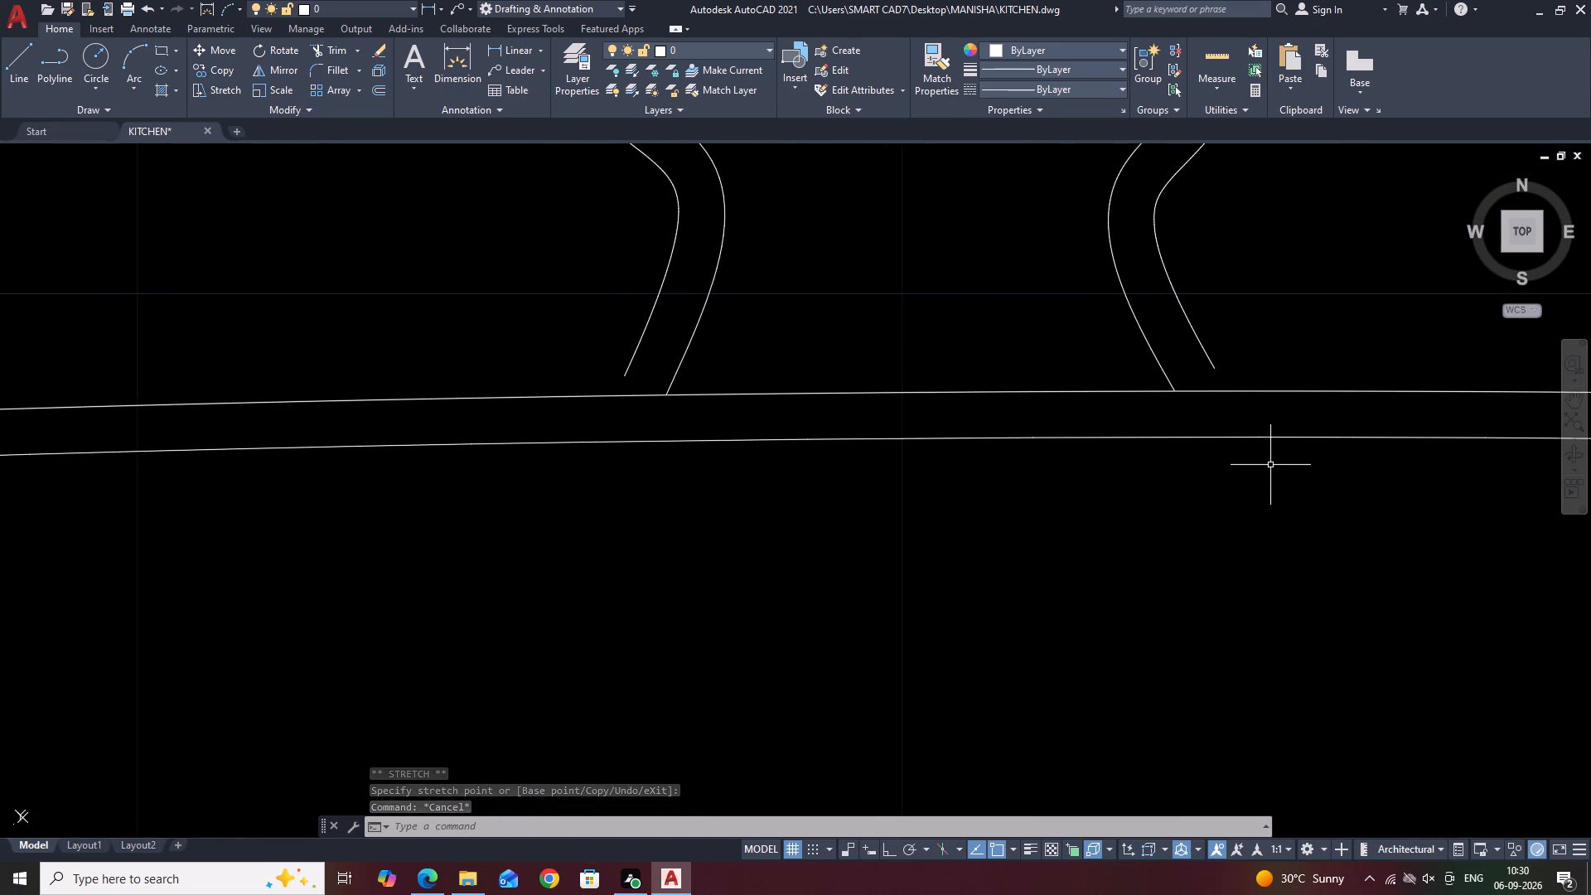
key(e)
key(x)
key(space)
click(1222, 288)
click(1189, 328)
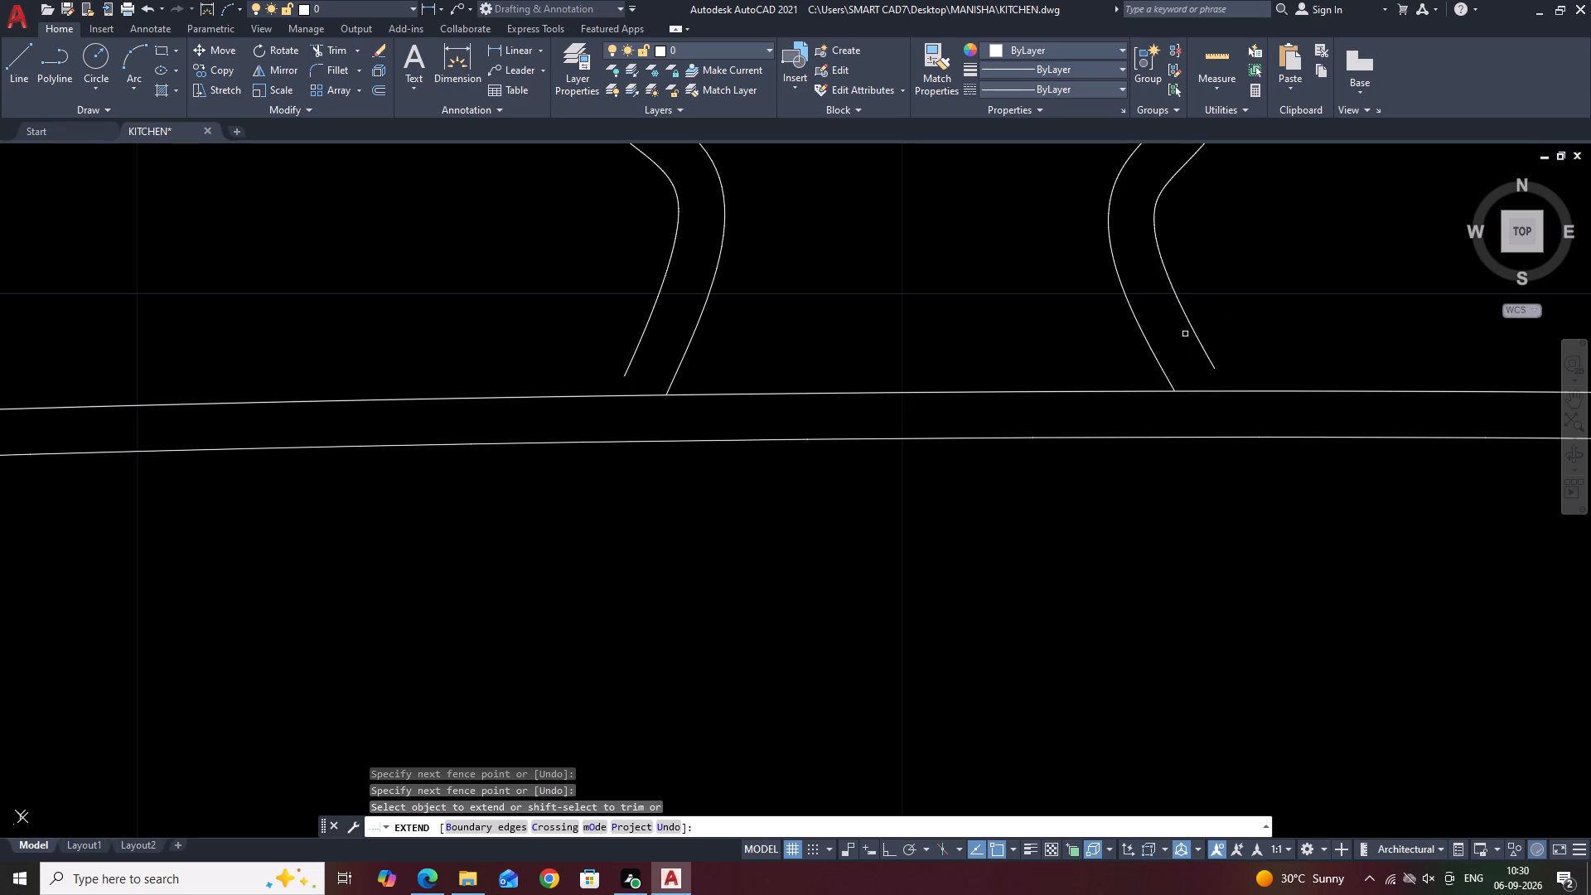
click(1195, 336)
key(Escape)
Stretch the lower ends of the knob's outer right and left side curves down onto the outer ellipse.
click(1213, 364)
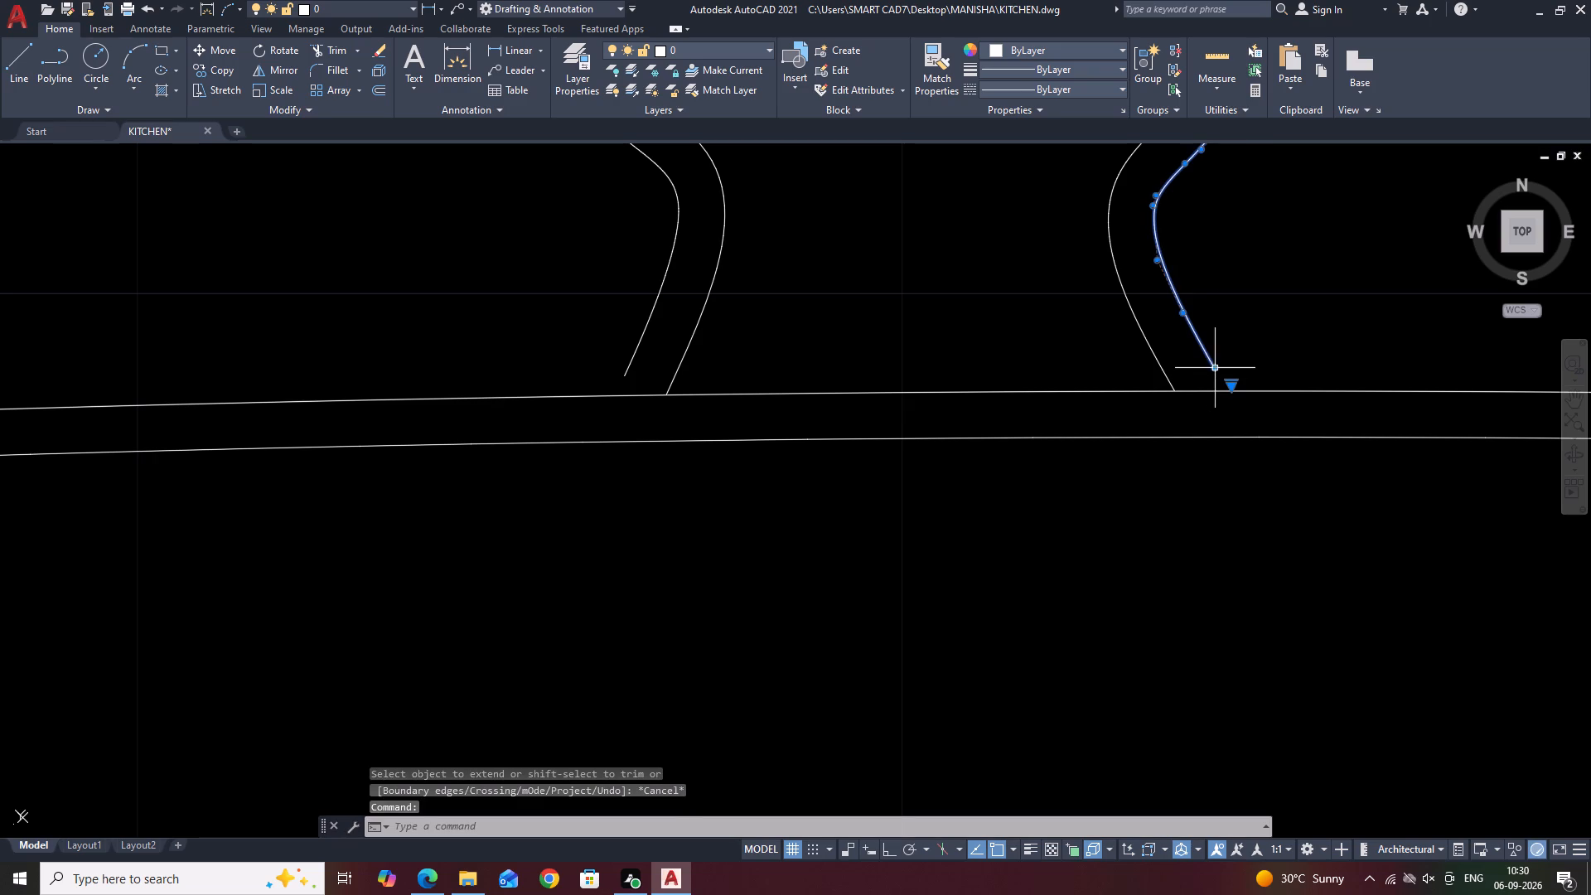
click(1212, 369)
click(1229, 392)
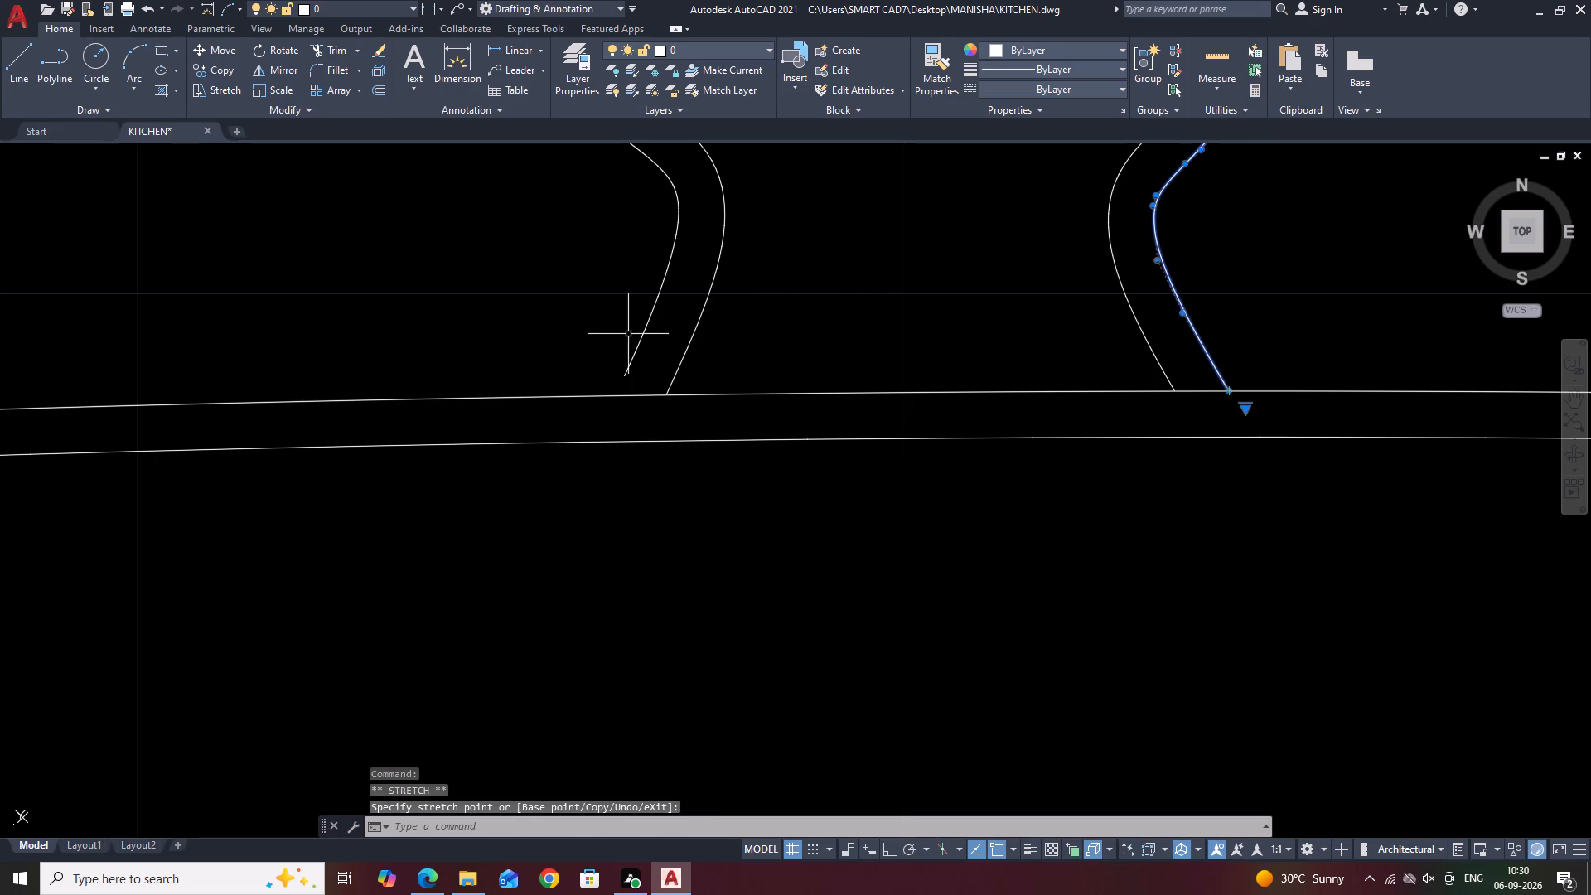
click(636, 347)
click(621, 374)
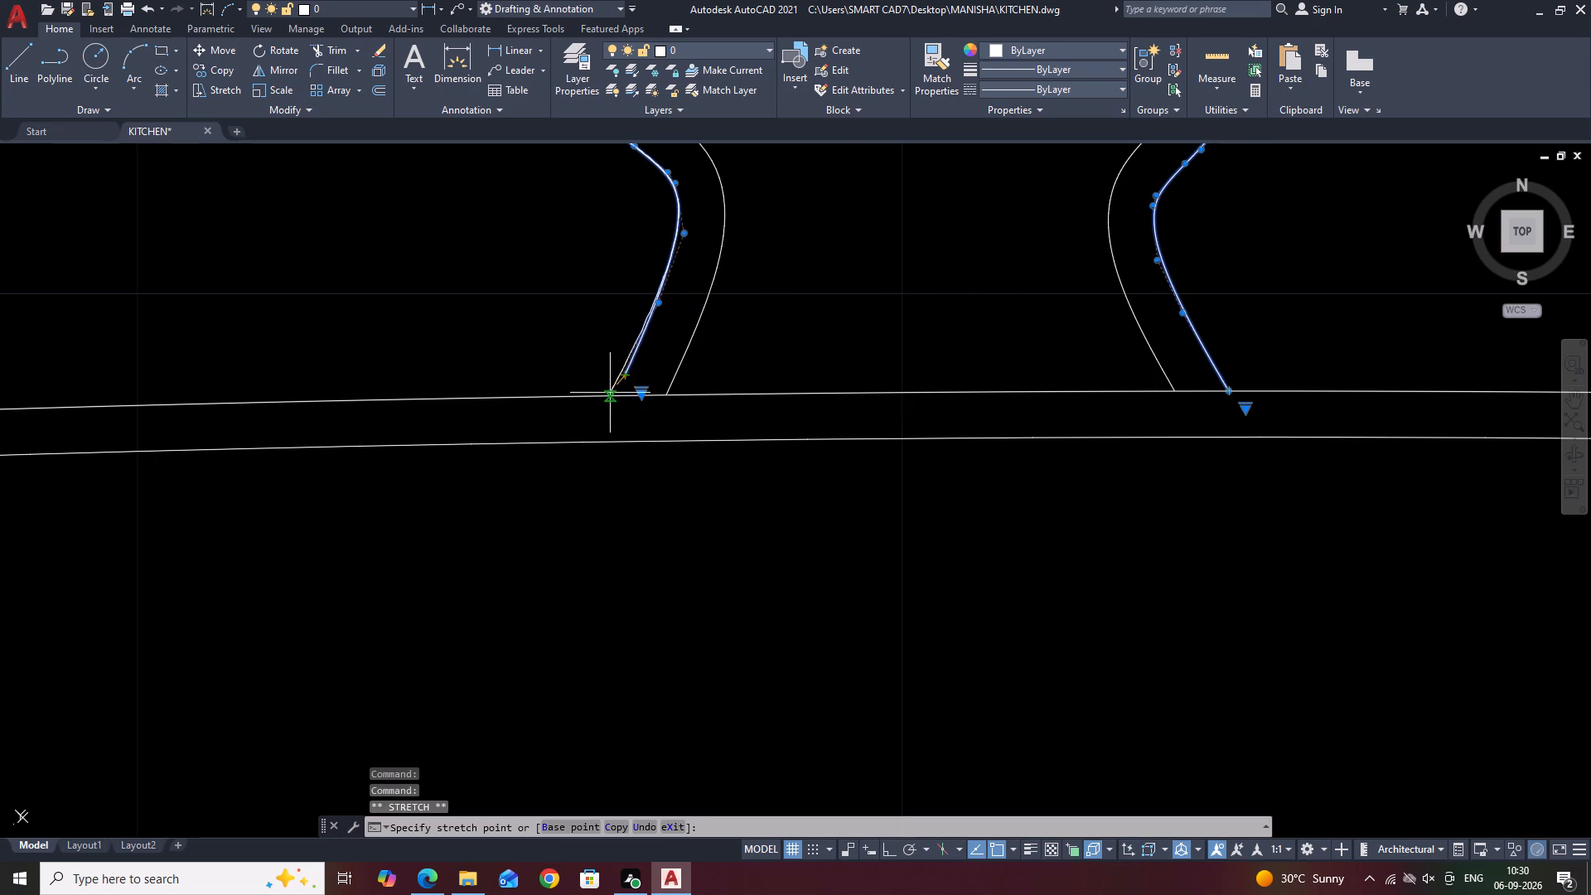
click(609, 393)
scroll(737, 365, down, 2)
key(Escape)
Draw a shallow downward-bowed arc across the knob's neck, from the outer left curve to just past the outer right curve.
middle_drag(1010, 306, 1120, 380)
key(a)
key(space)
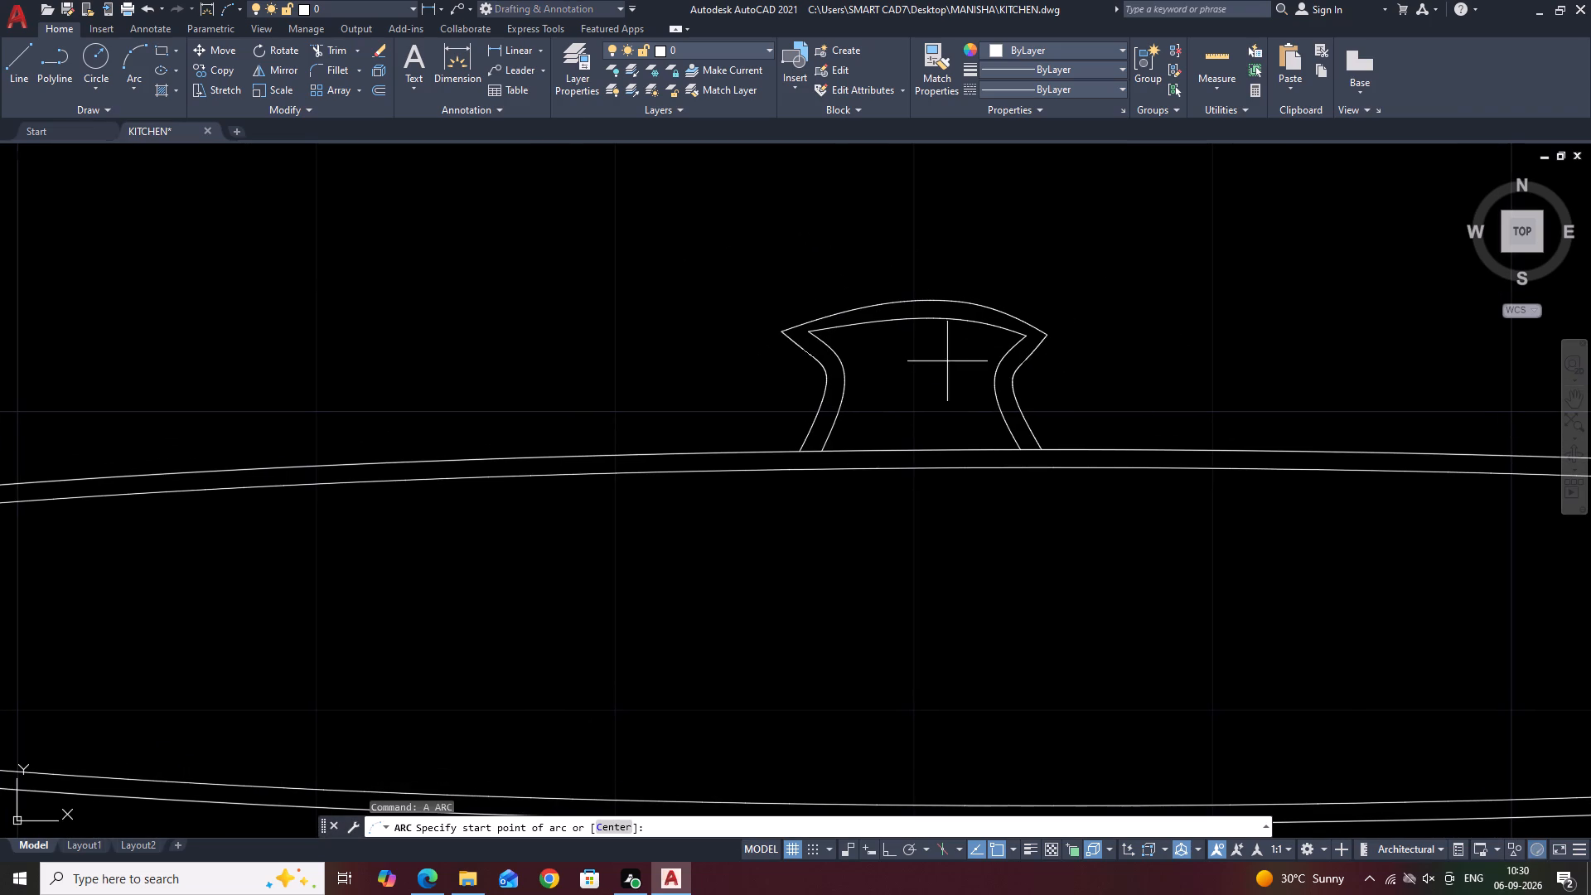
scroll(829, 381, up, 1)
click(824, 377)
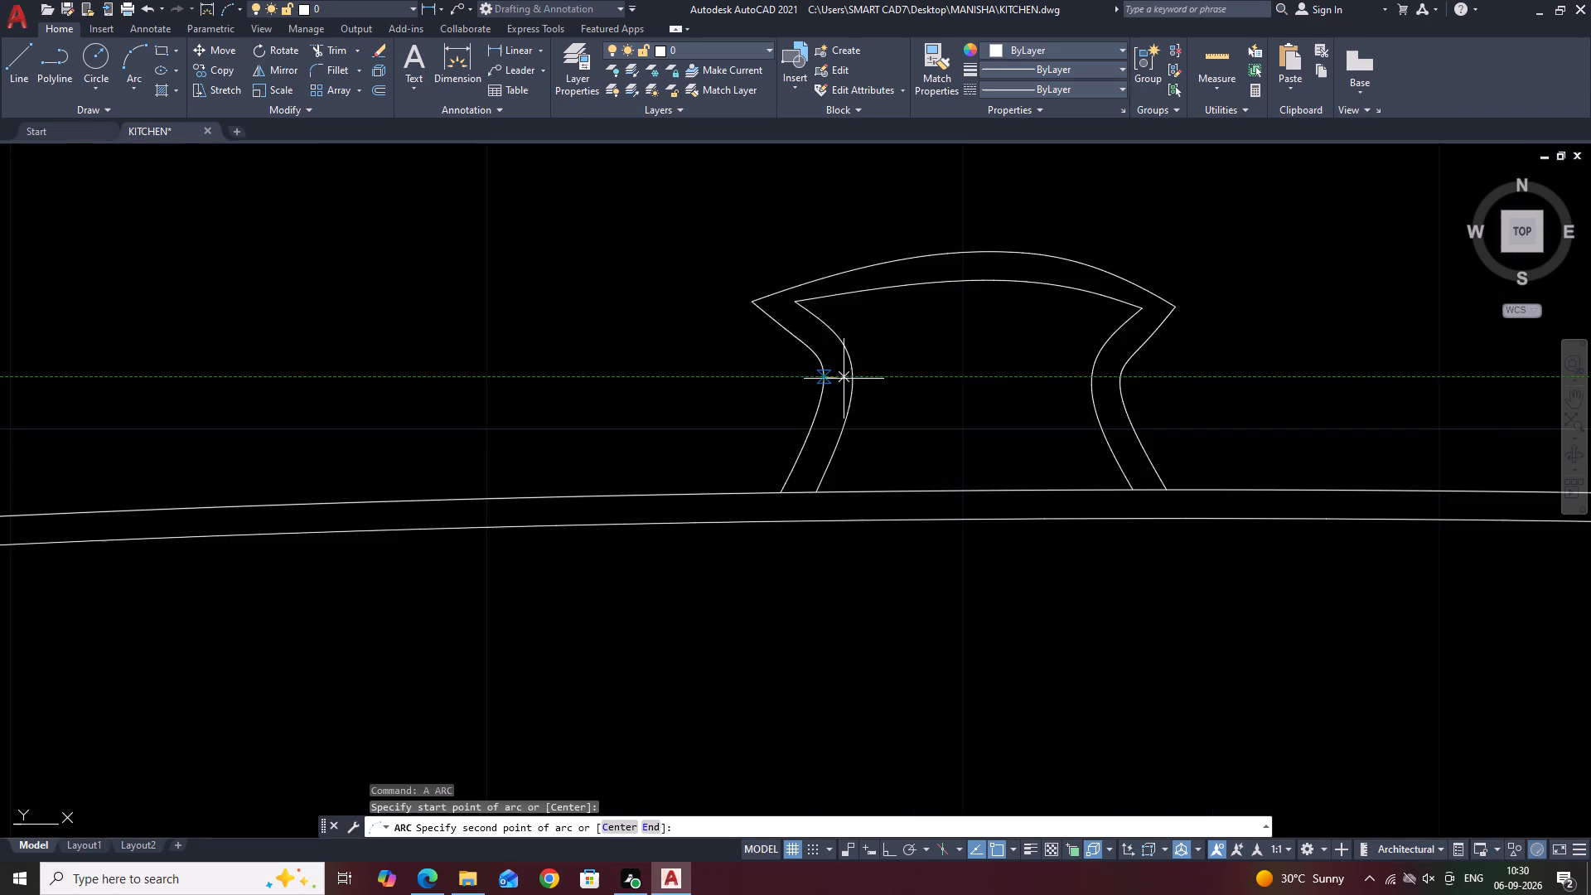
click(1117, 375)
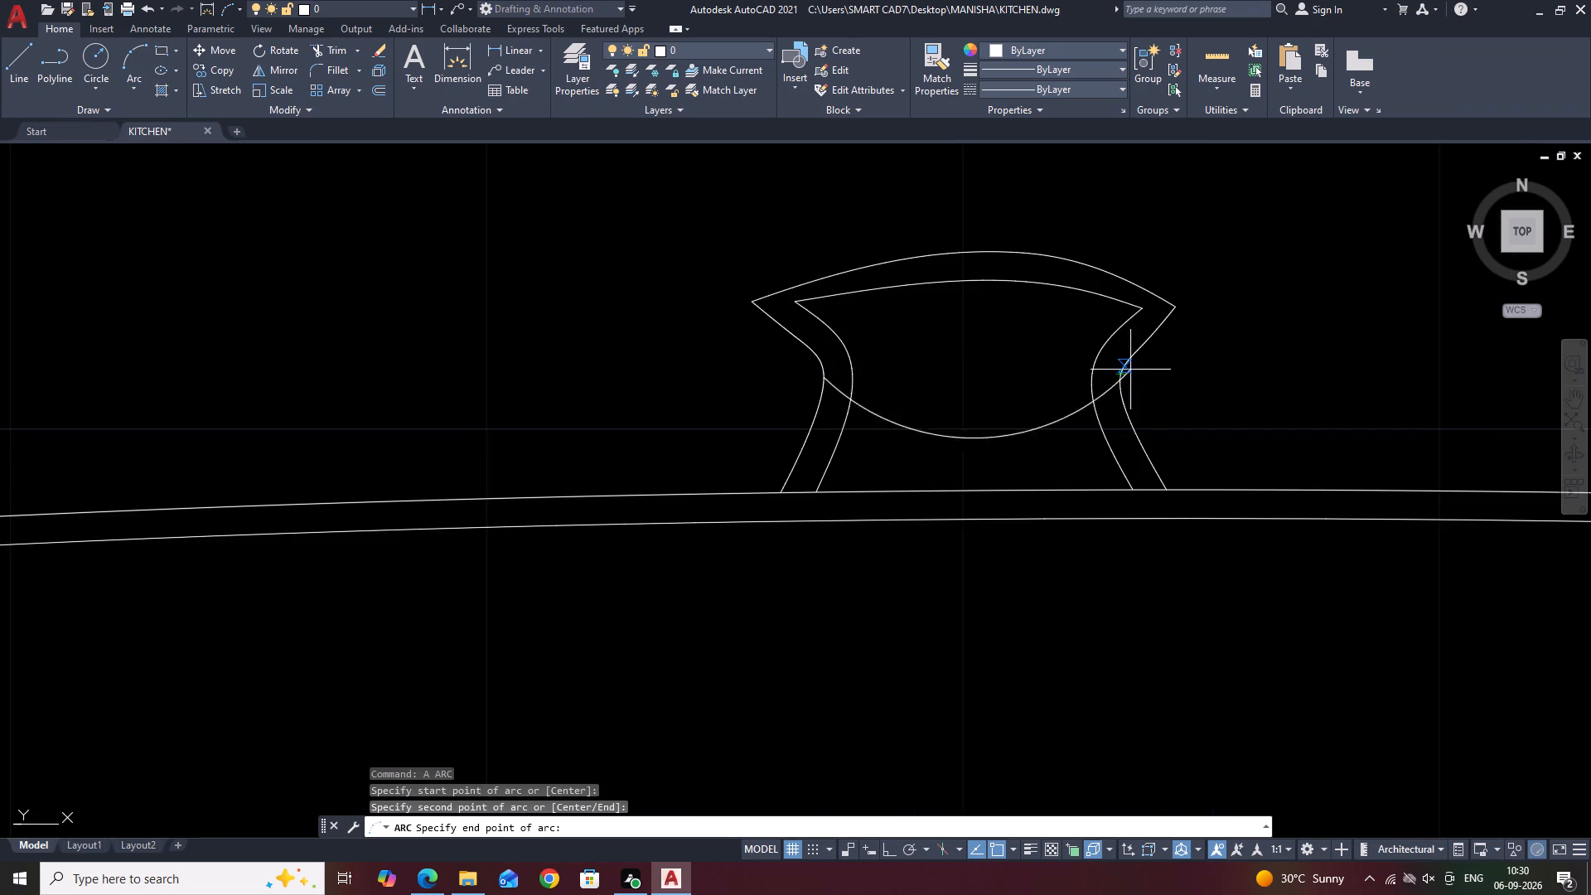
click(1153, 375)
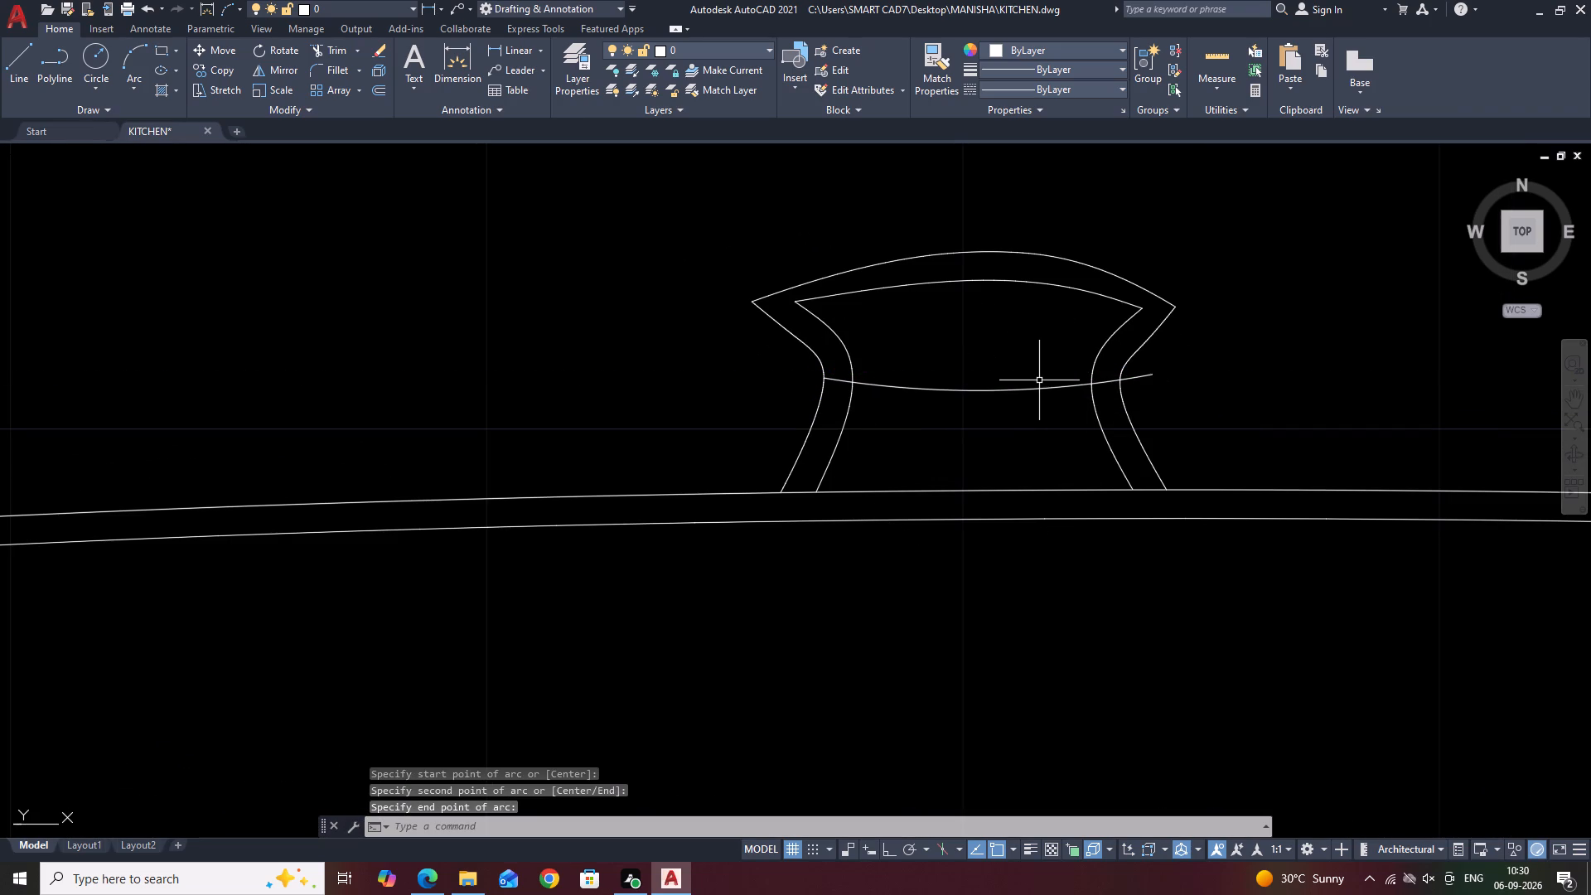
Trim the end of the neck arc that projects beyond the knob's outer right curve.
text(TR)
key(space)
click(1133, 376)
key(Escape)
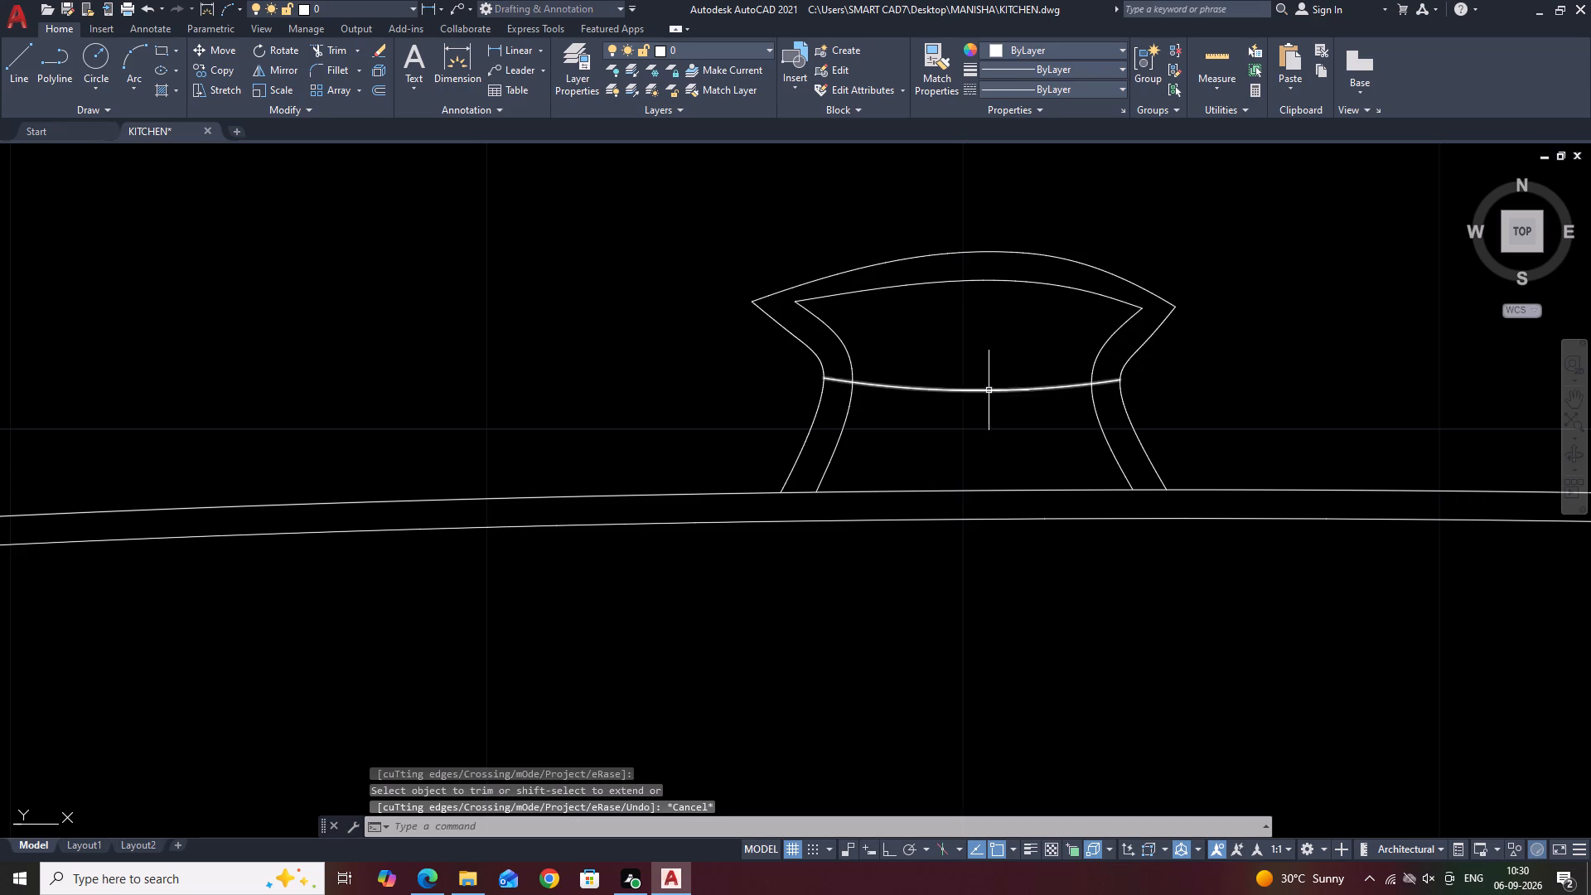
Offset the neck arc downward by 0.03.
click(992, 386)
click(978, 397)
text(O)
key(space)
text(0.)
key(0)
key(3)
key(space)
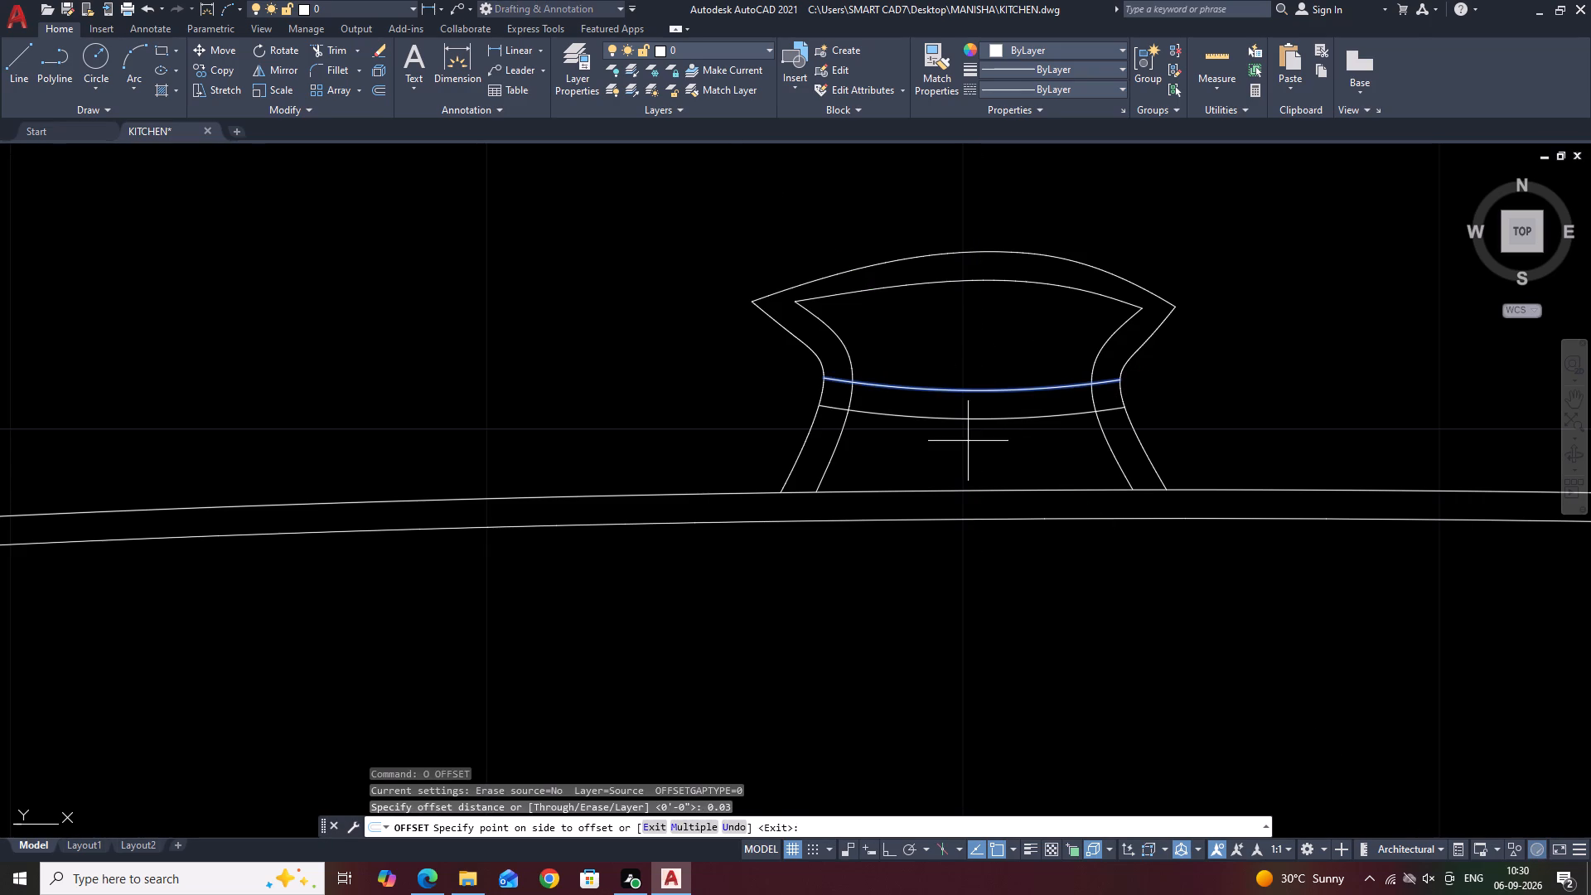
click(969, 427)
key(Escape)
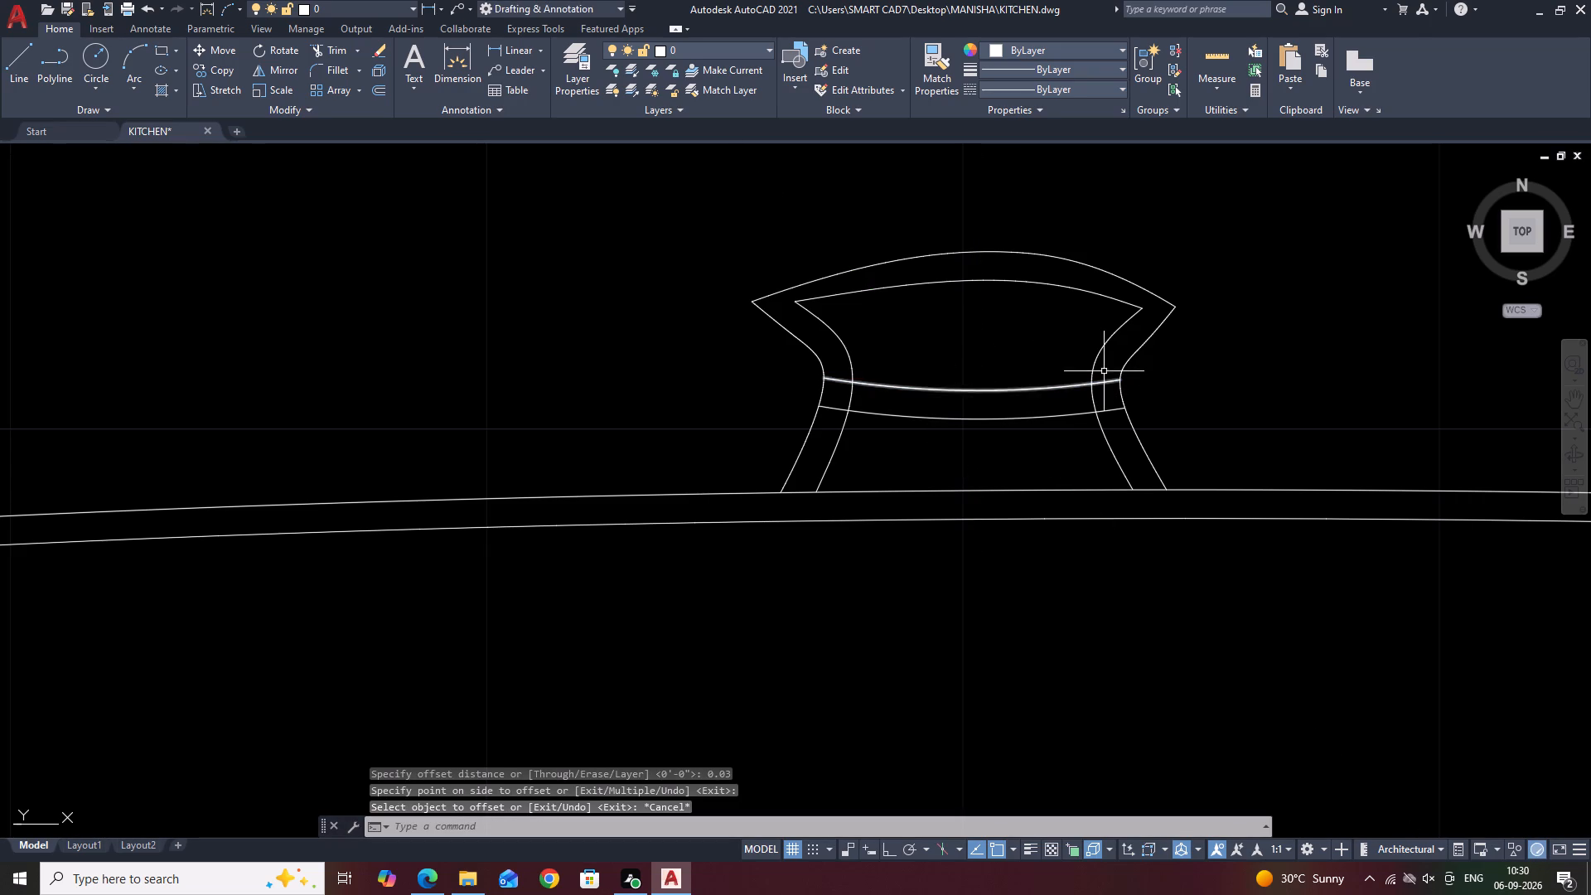
Scale up the whole knob from a base point at its foot to about a quarter of the ellipse's width.
scroll(1105, 368, down, 1)
middle_drag(1228, 331, 1114, 358)
scroll(1153, 350, down, 5)
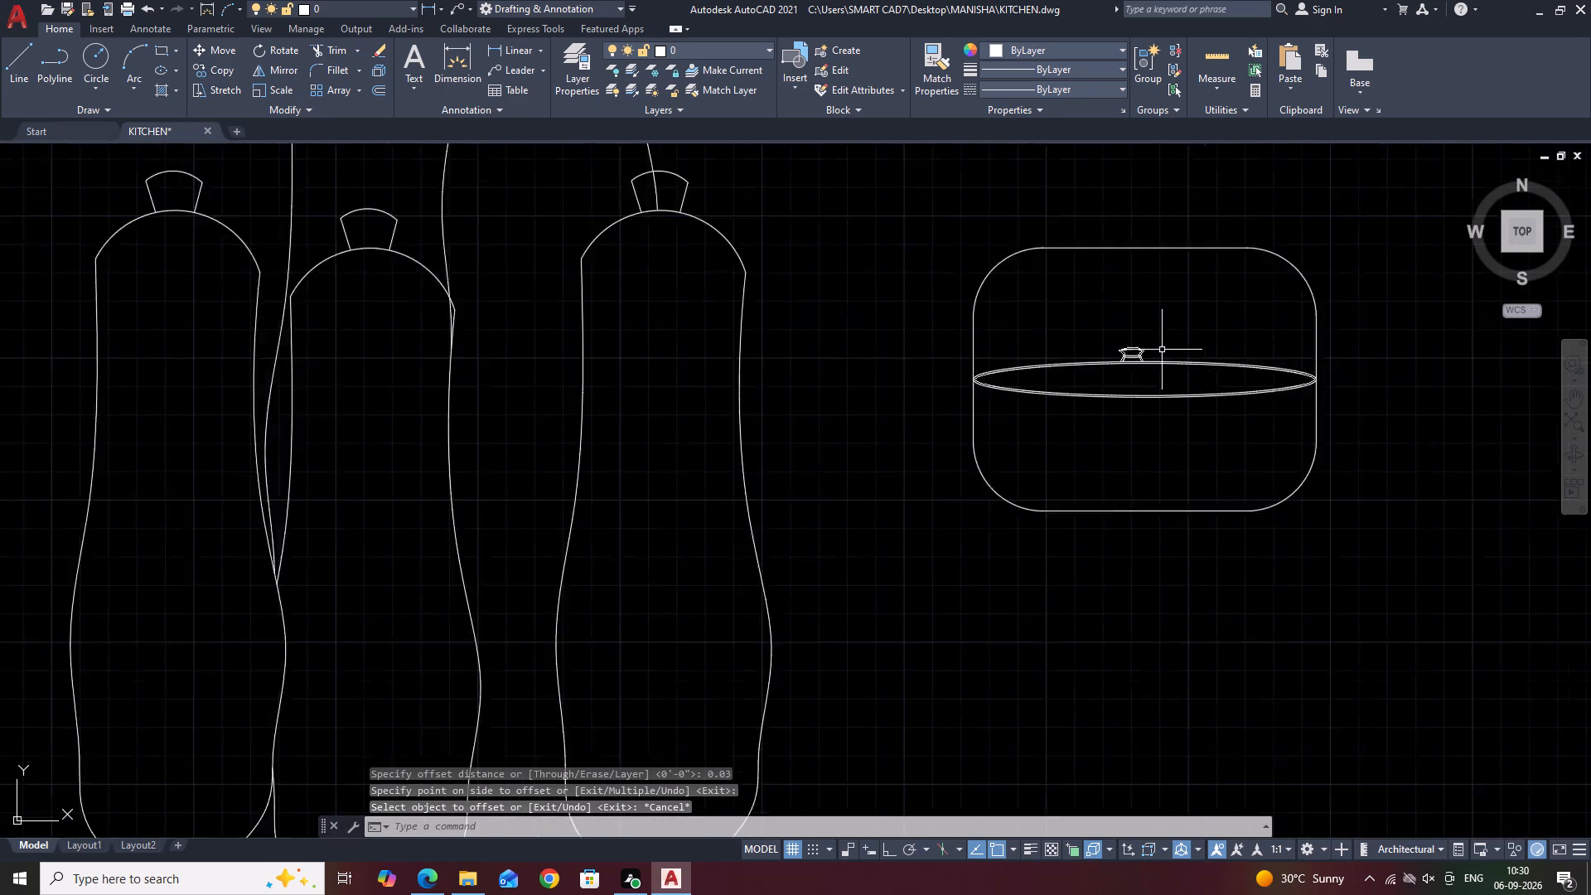
scroll(1162, 350, down, 1)
scroll(1137, 347, up, 2)
drag(1089, 312, 1096, 320)
click(1202, 403)
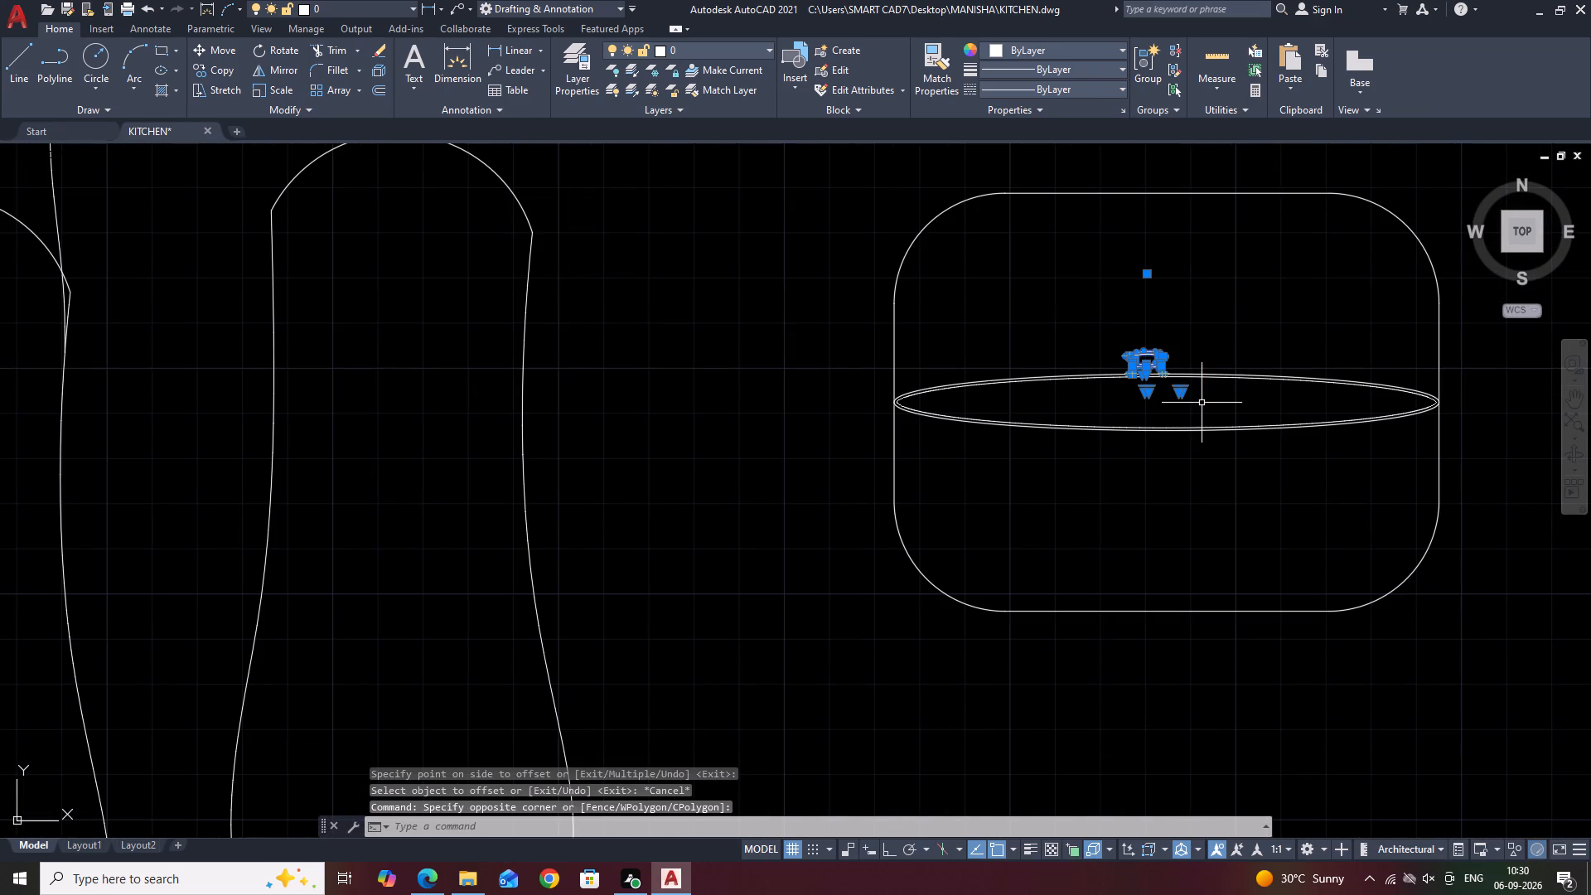
text(SC)
key(space)
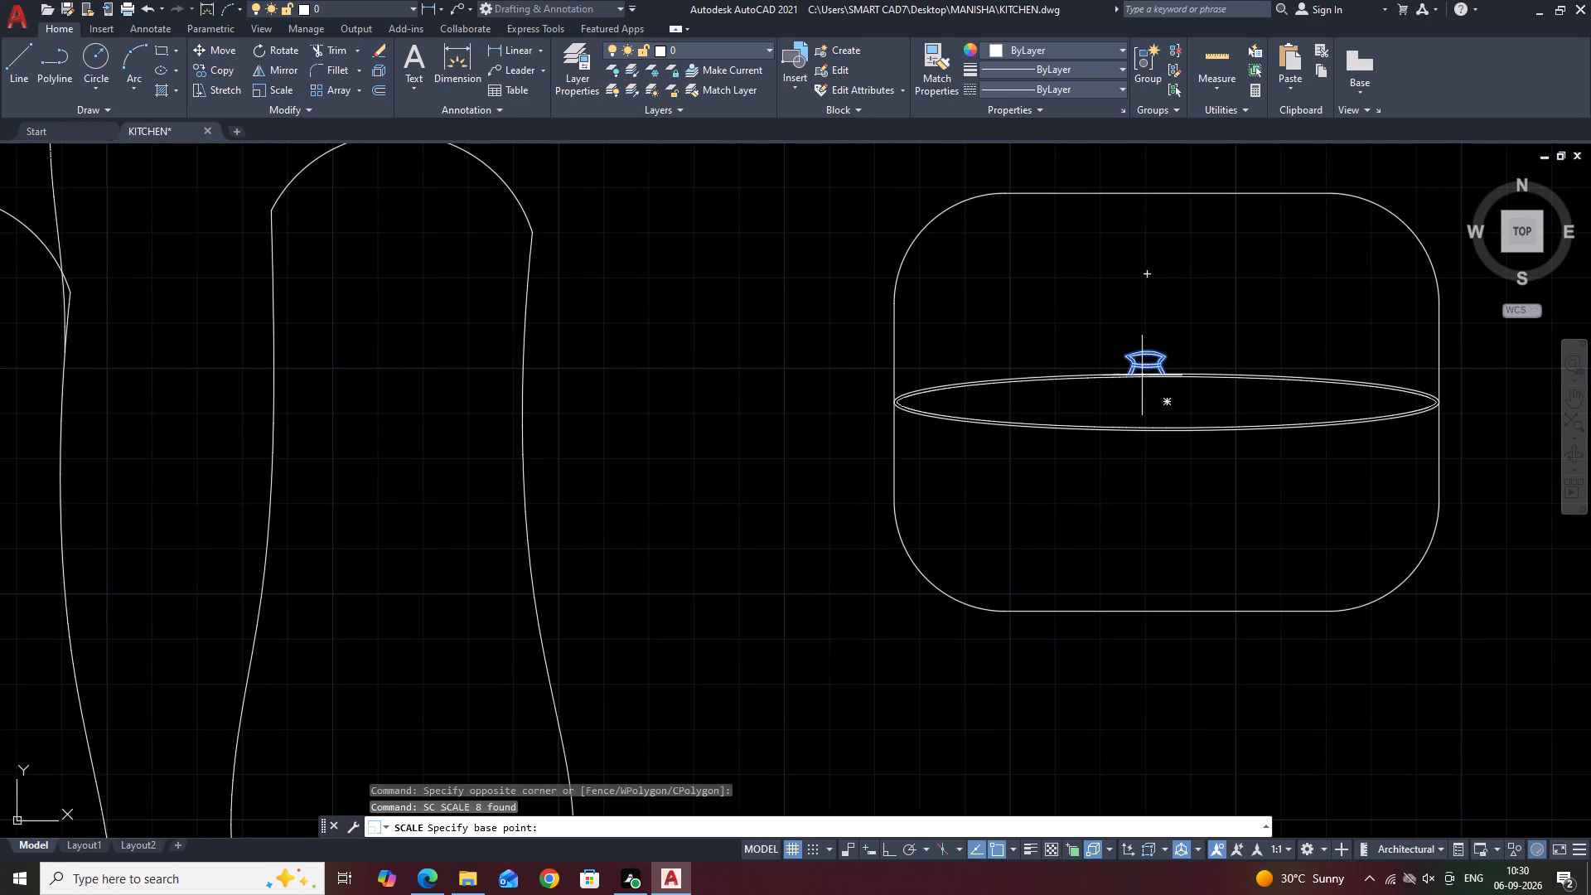
scroll(1144, 380, up, 3)
click(1141, 356)
scroll(1143, 356, down, 2)
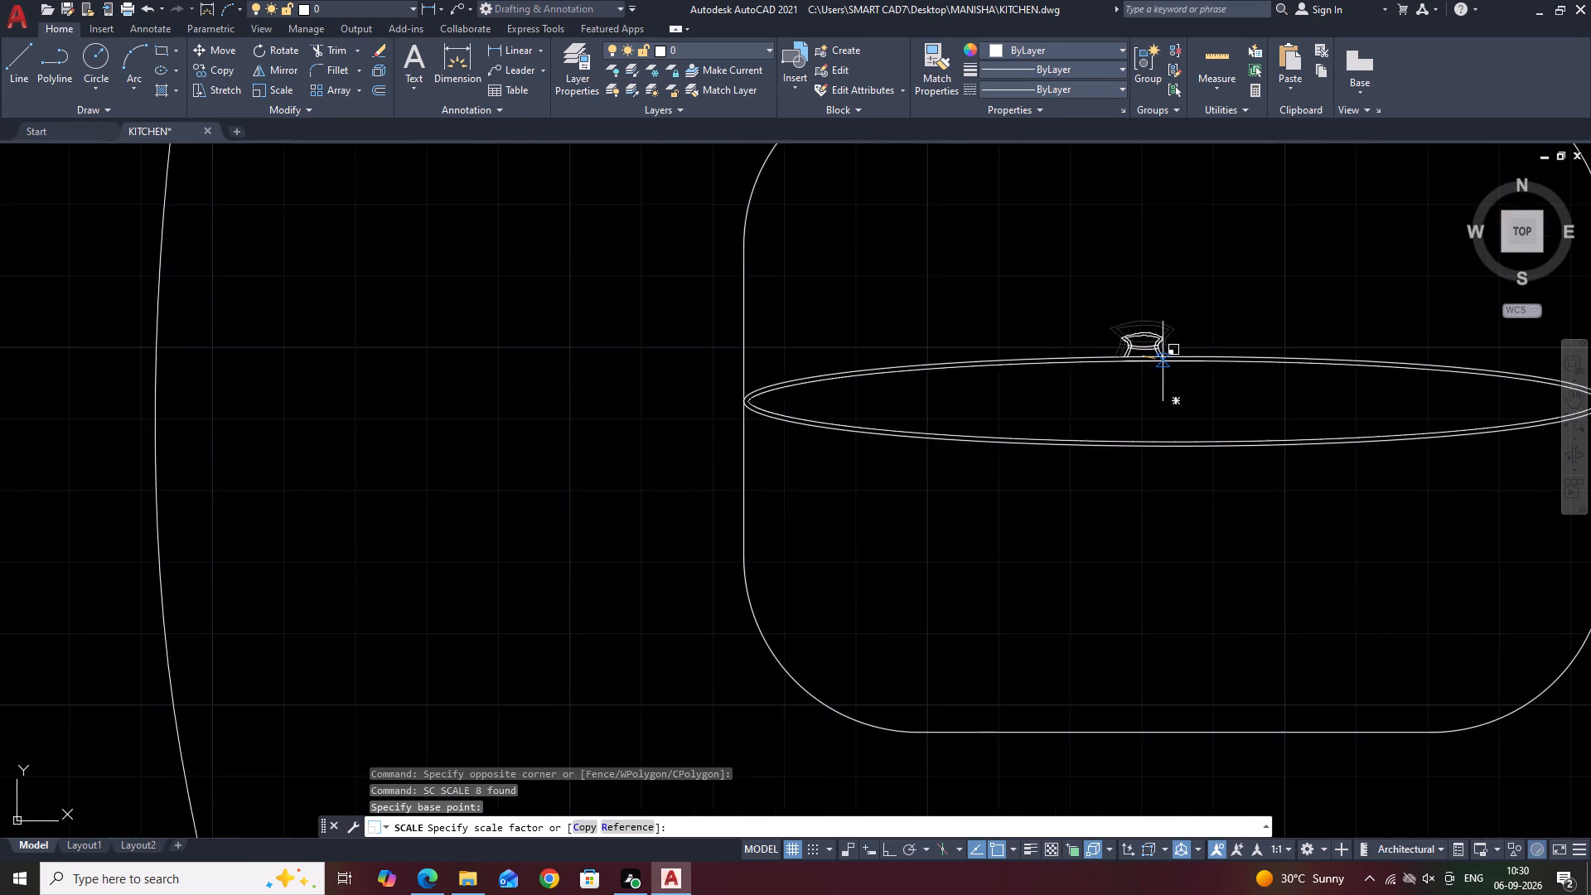
scroll(1178, 364, down, 3)
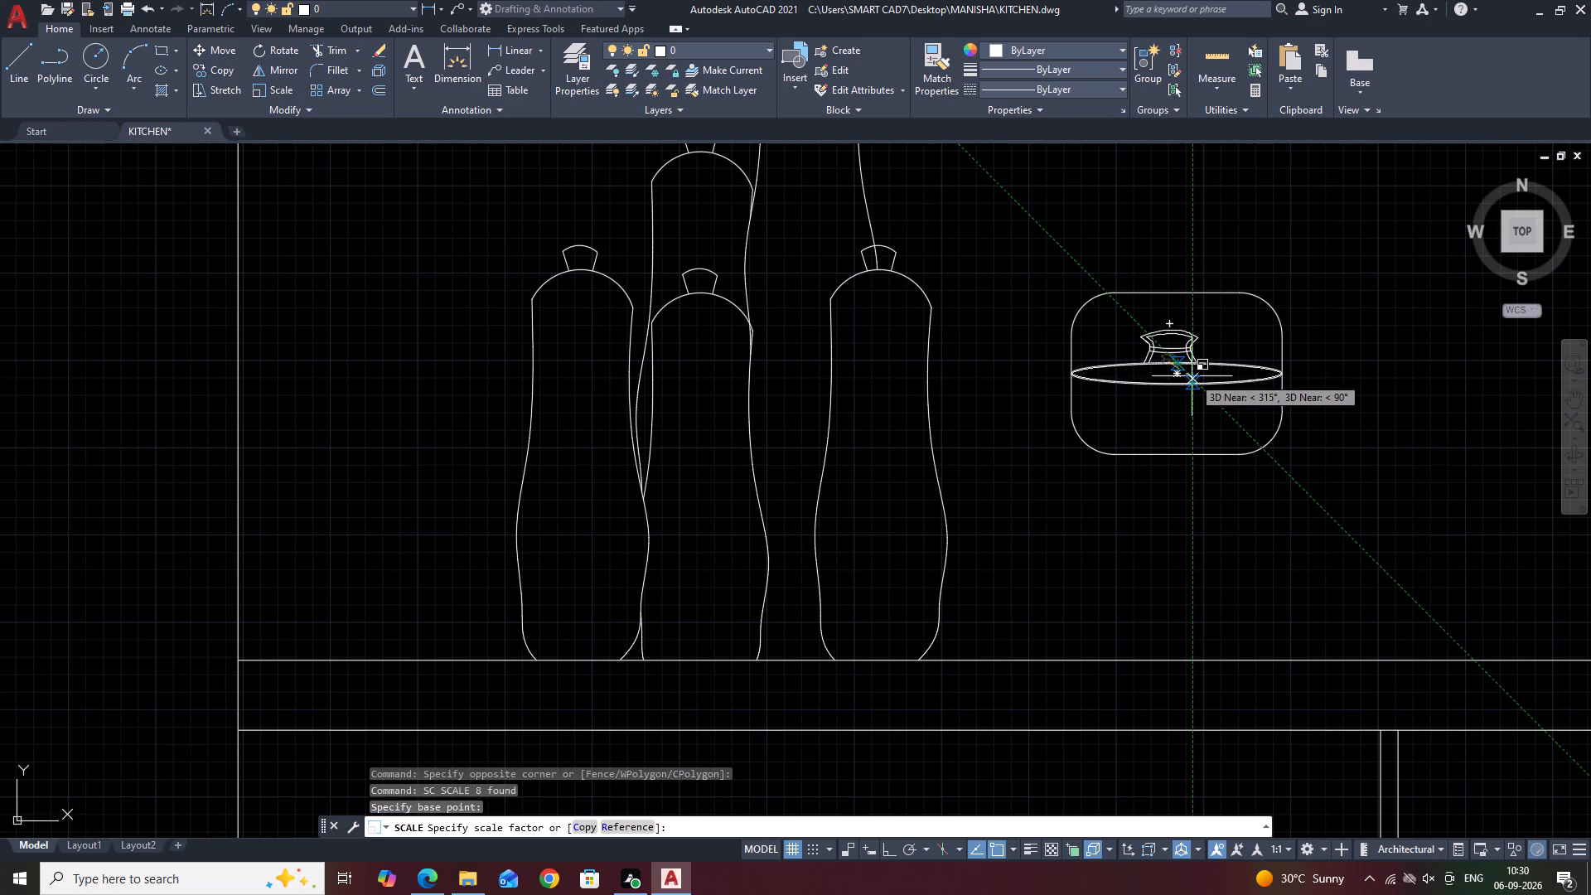
scroll(1189, 374, up, 1)
click(1189, 374)
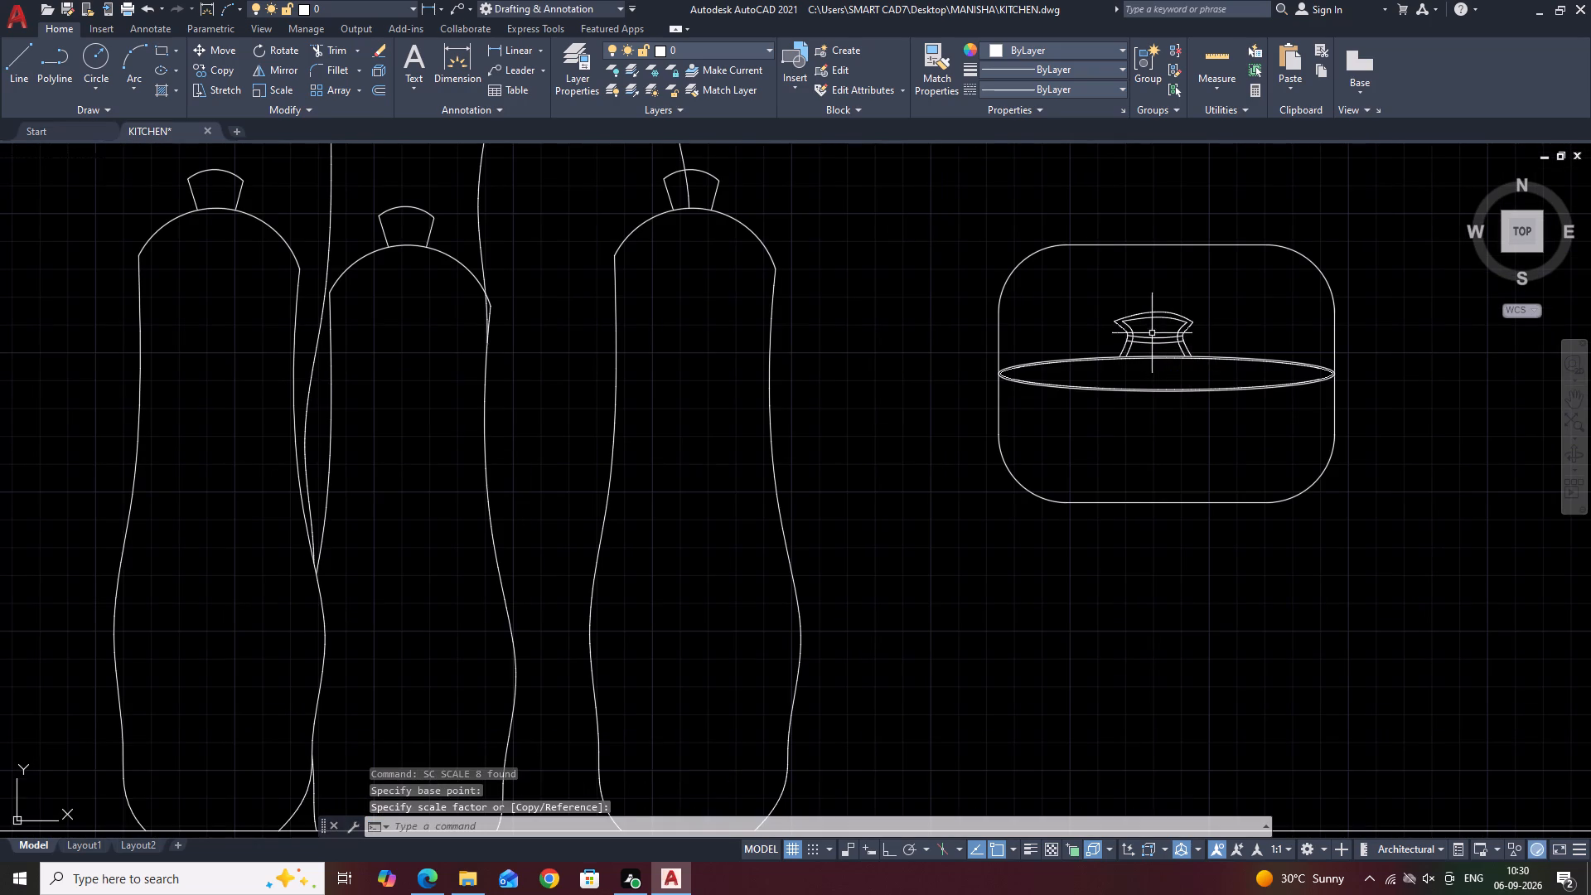
Trim both neck arcs where they cross between the knob's inner and outer side curves, on both sides.
middle_drag(1180, 324, 1177, 356)
scroll(1177, 356, down, 1)
scroll(1177, 359, up, 5)
middle_drag(1145, 391, 1153, 434)
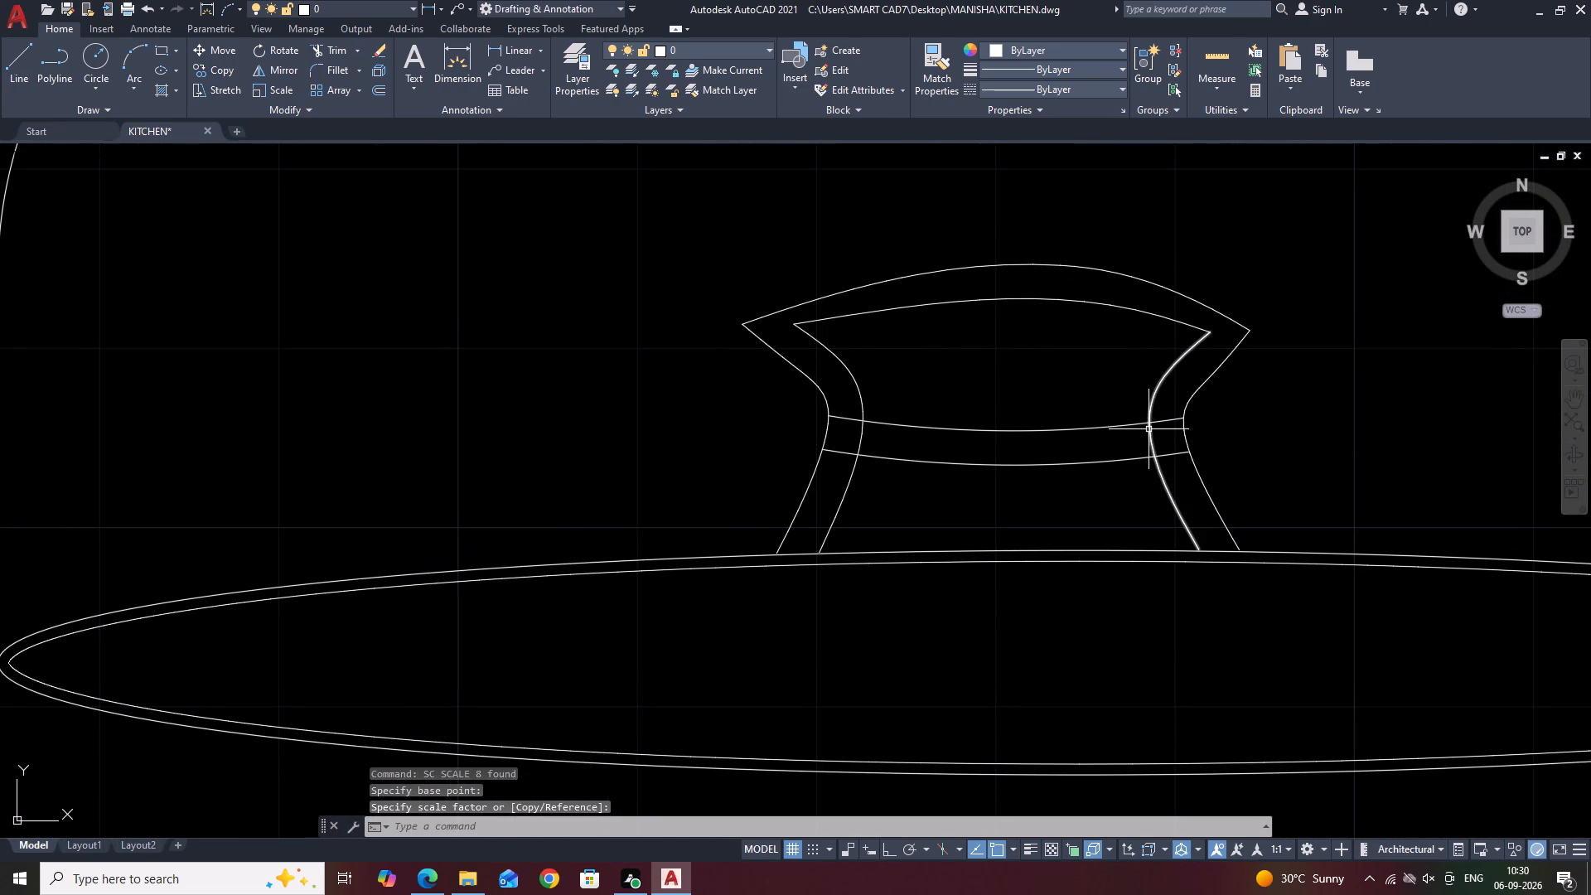
key(t)
key(r)
key(space)
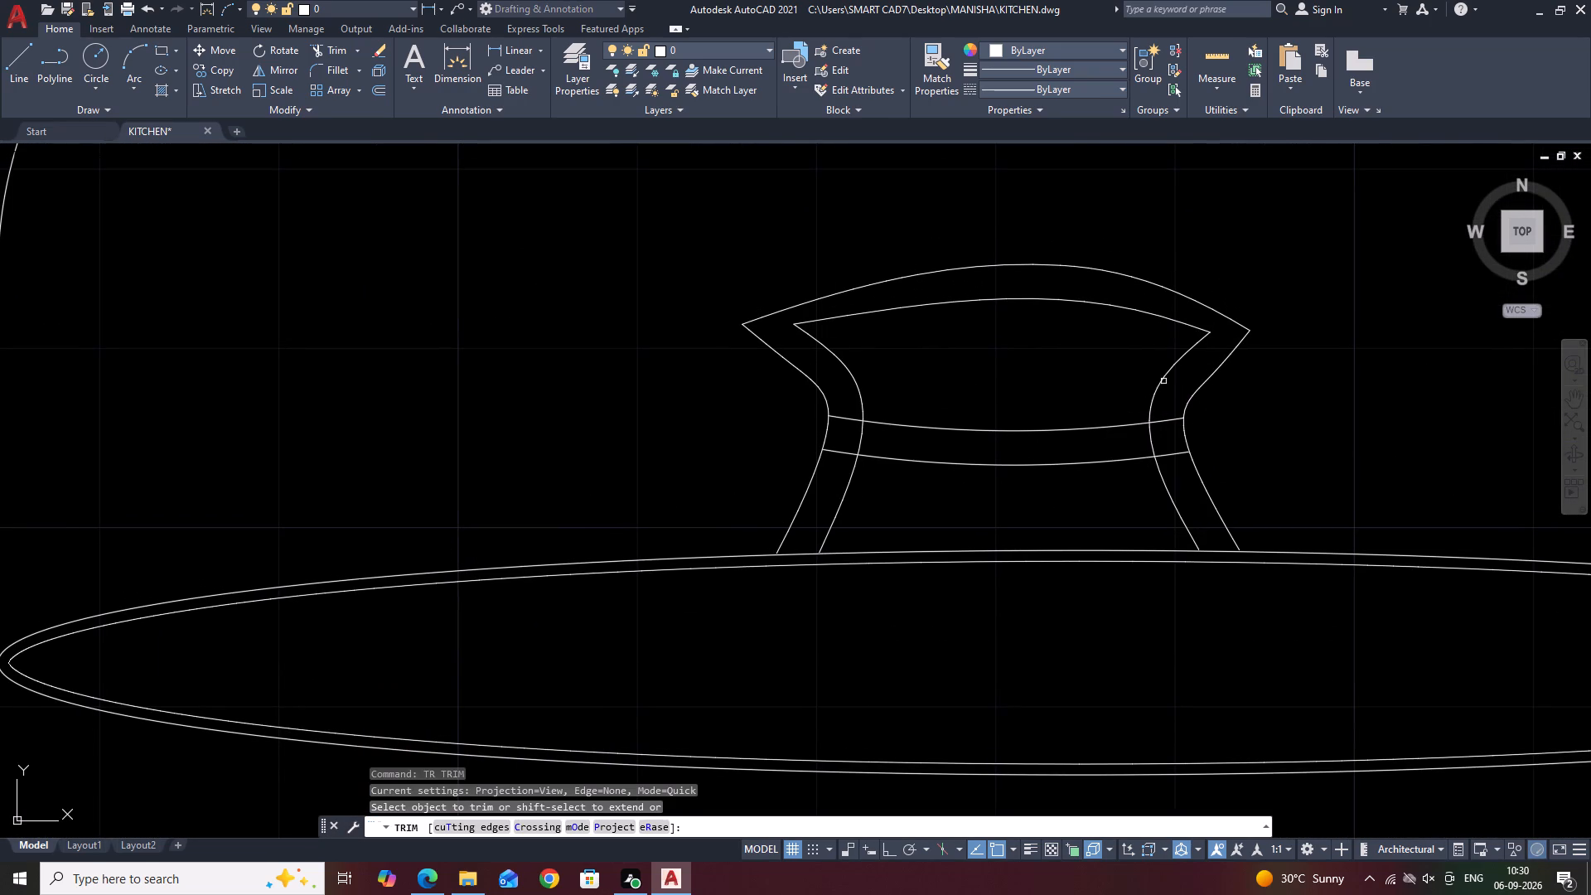
click(847, 408)
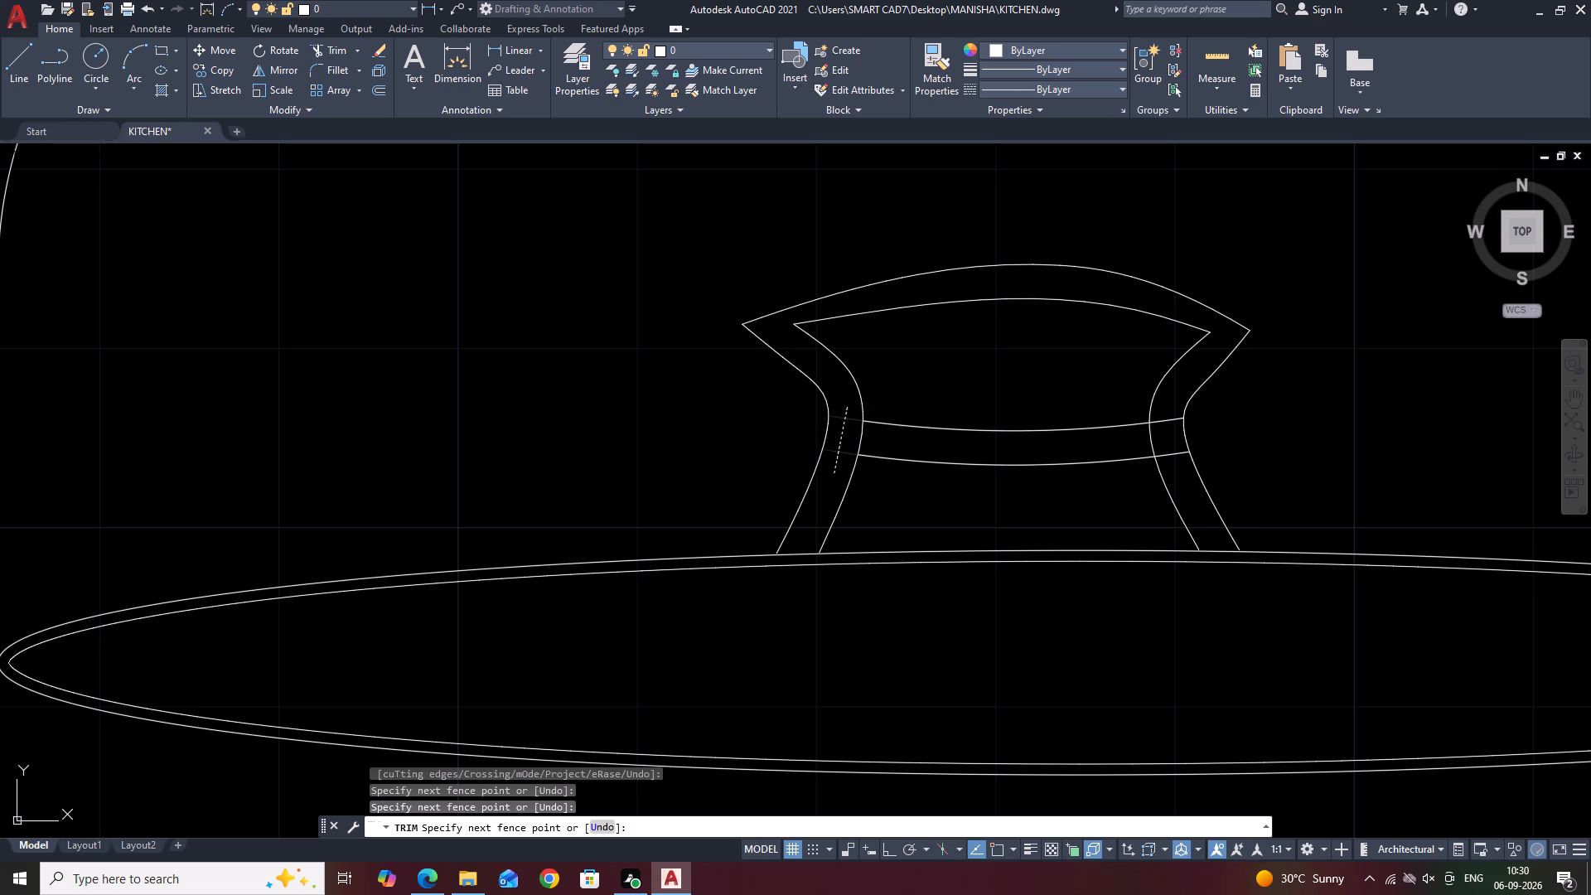
click(834, 475)
click(1164, 411)
click(1173, 462)
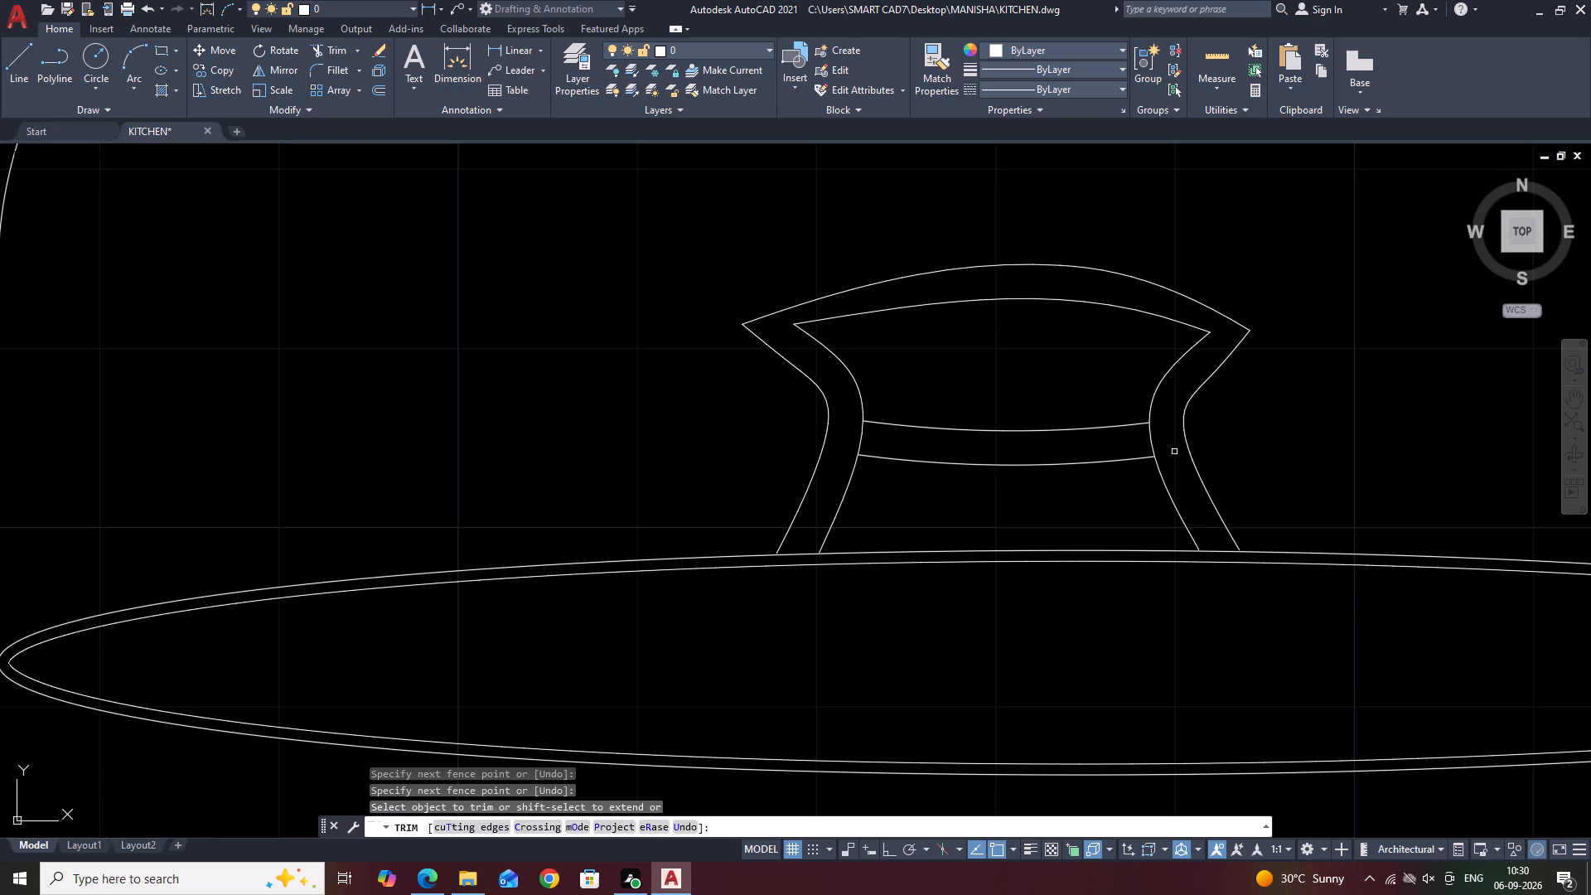
key(Escape)
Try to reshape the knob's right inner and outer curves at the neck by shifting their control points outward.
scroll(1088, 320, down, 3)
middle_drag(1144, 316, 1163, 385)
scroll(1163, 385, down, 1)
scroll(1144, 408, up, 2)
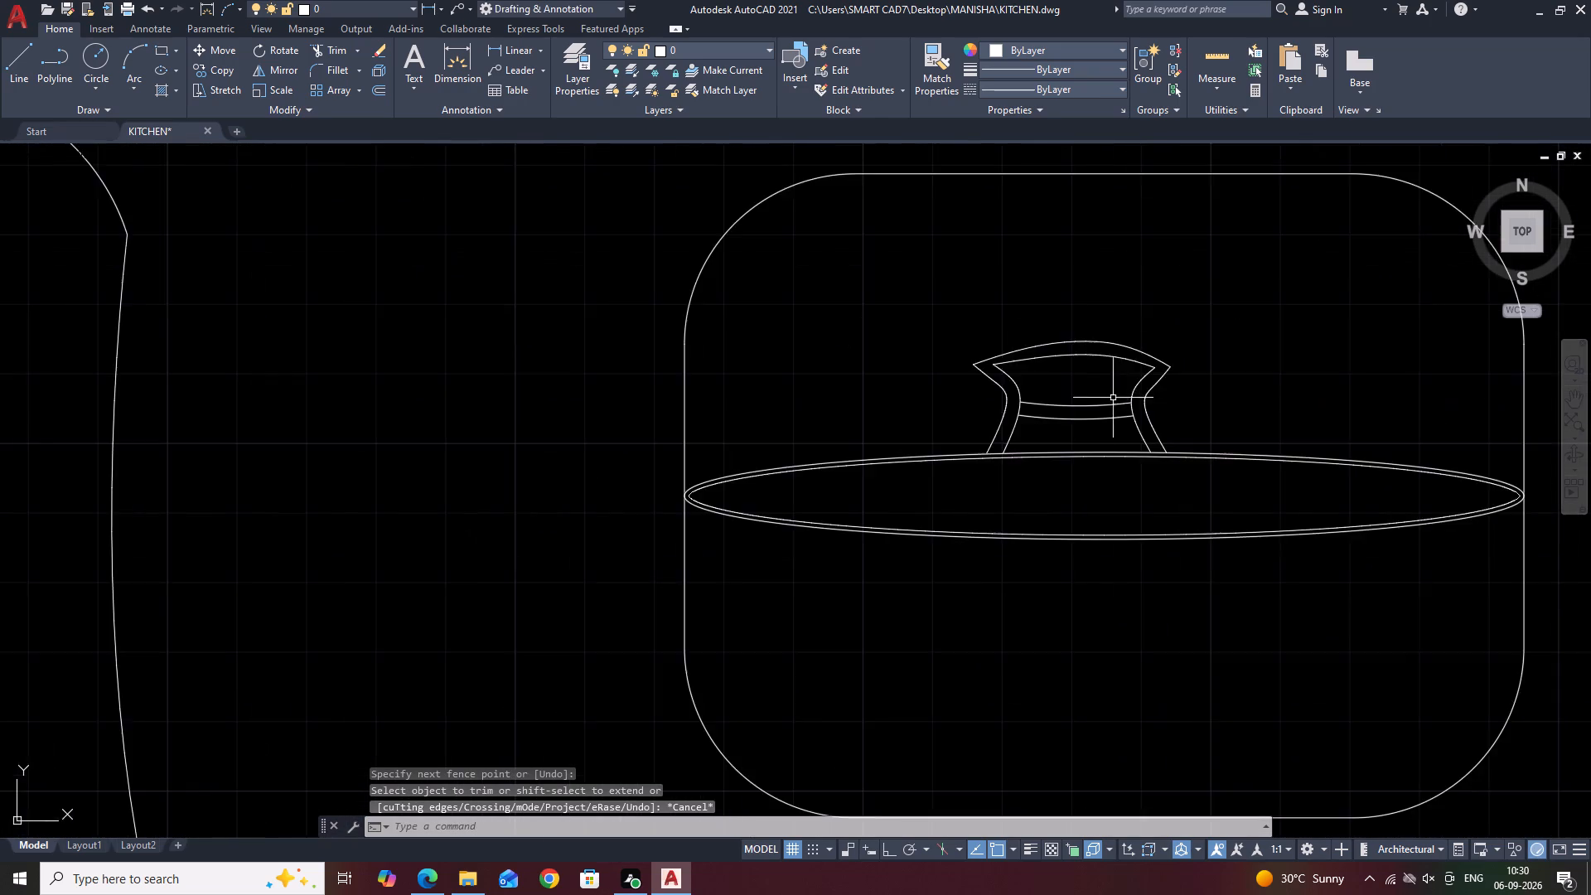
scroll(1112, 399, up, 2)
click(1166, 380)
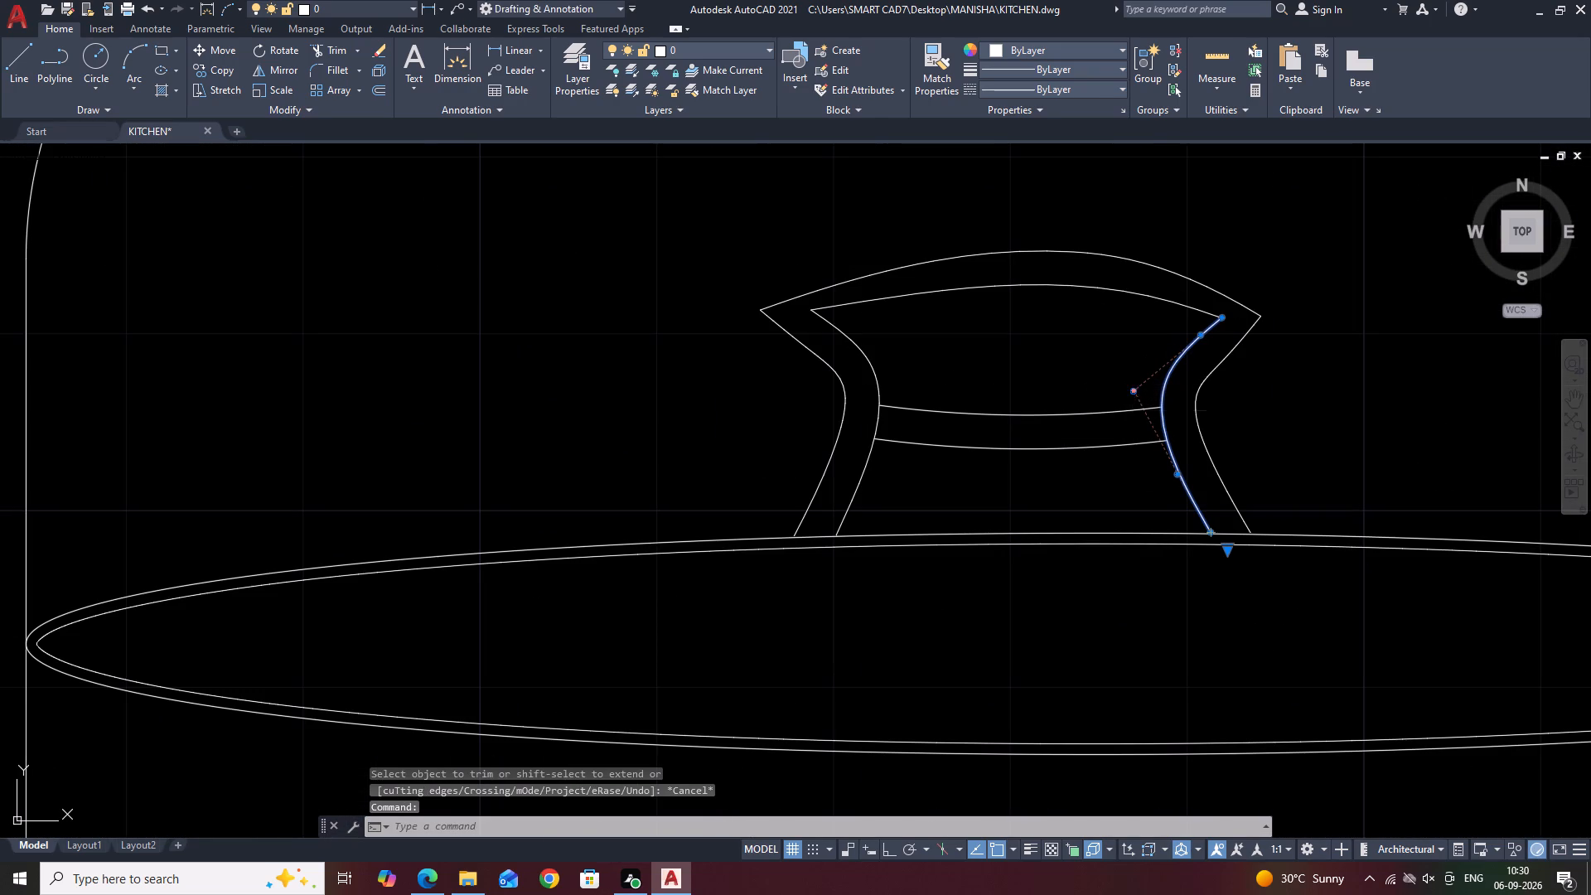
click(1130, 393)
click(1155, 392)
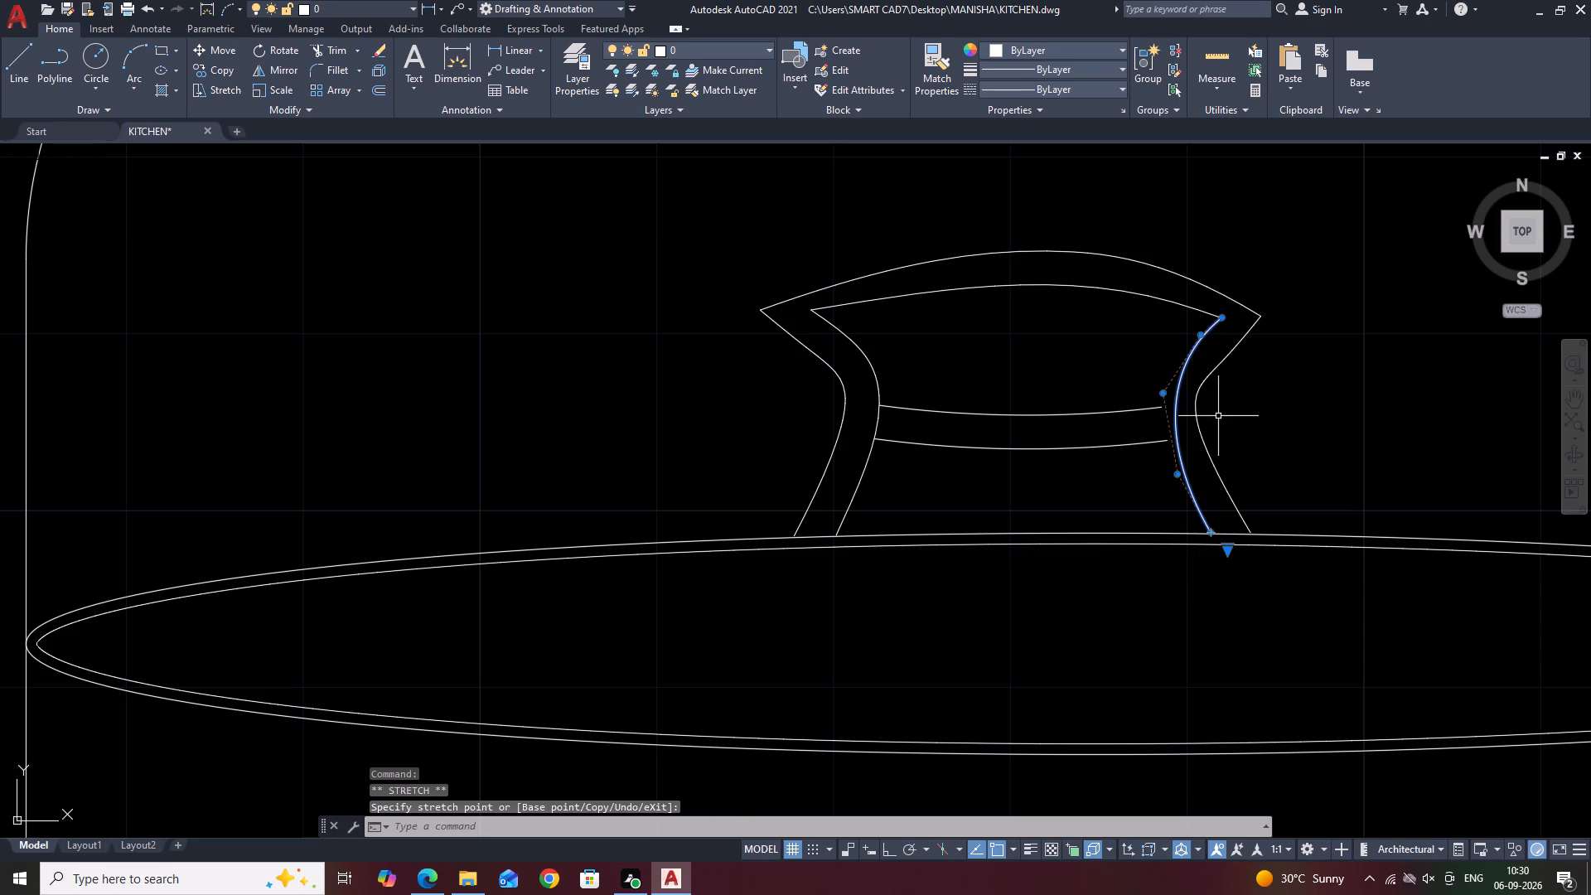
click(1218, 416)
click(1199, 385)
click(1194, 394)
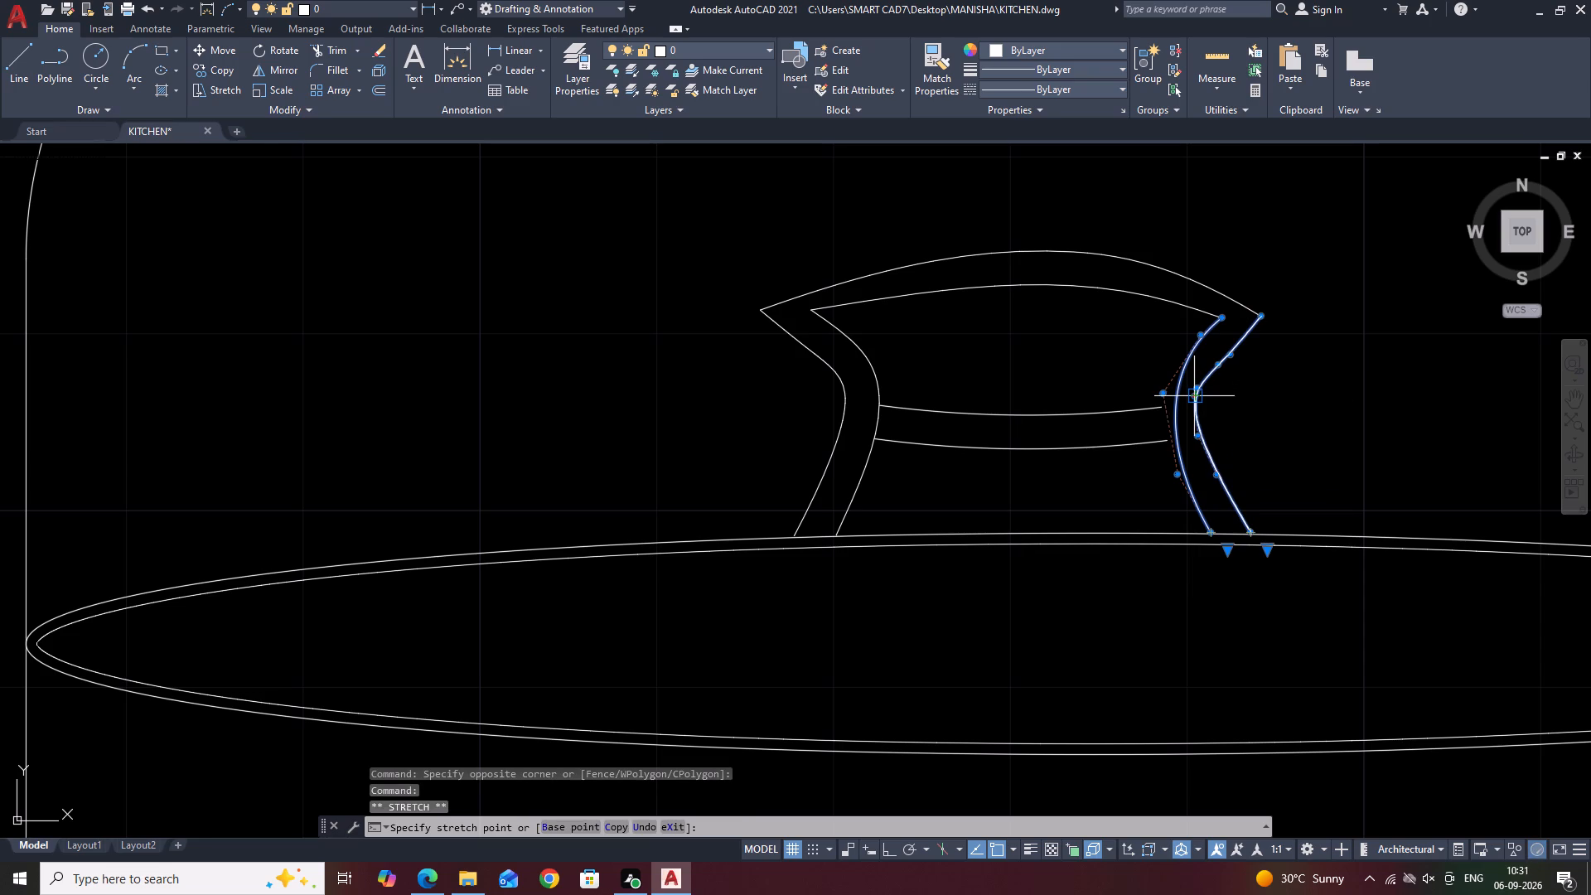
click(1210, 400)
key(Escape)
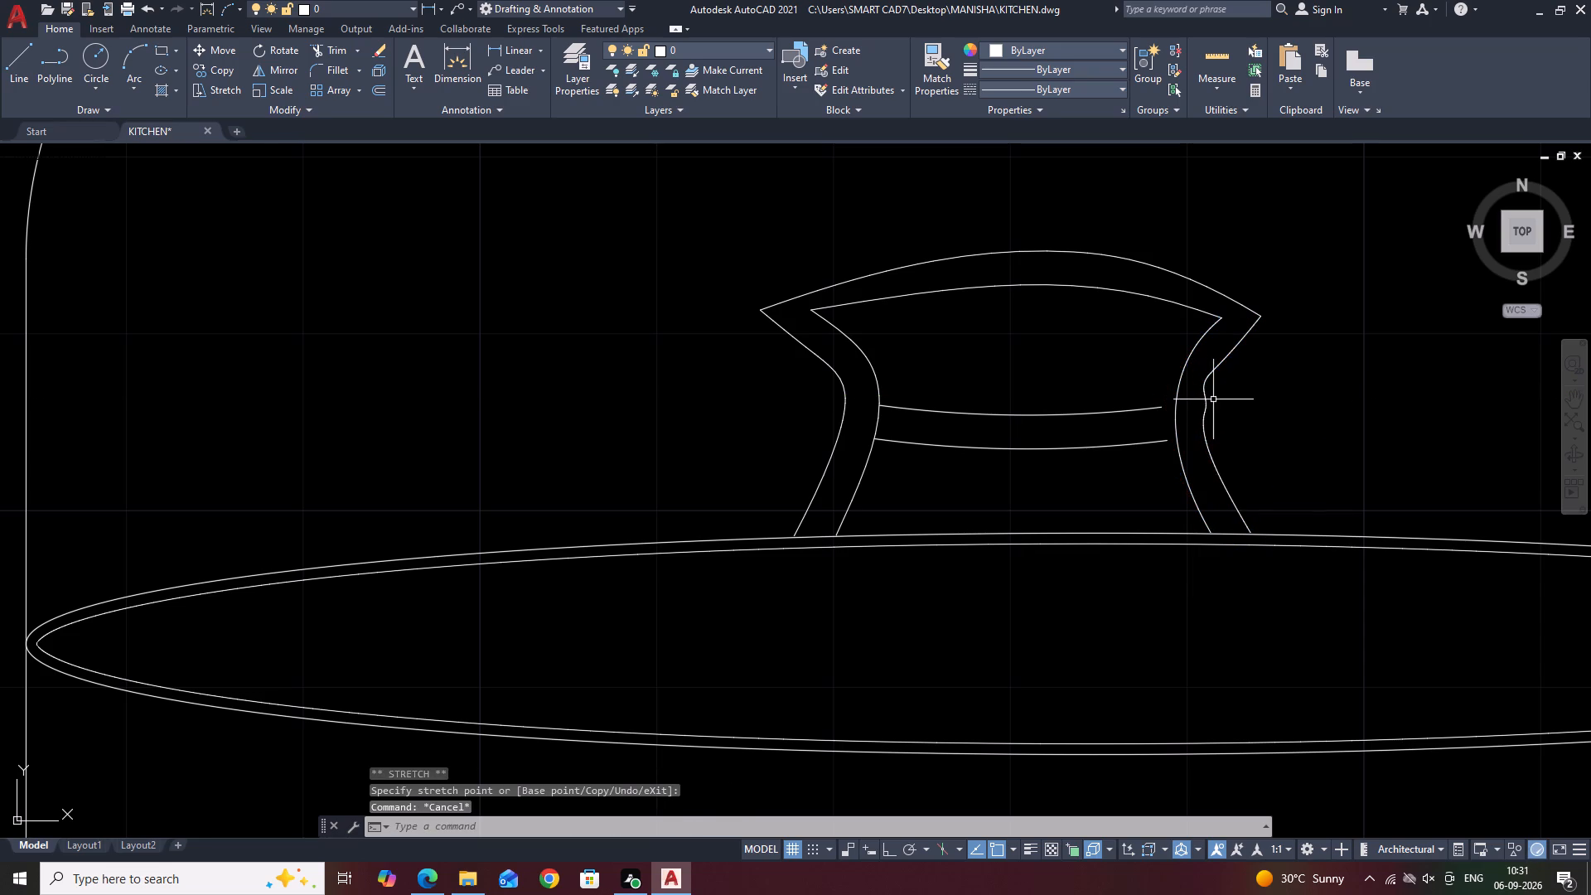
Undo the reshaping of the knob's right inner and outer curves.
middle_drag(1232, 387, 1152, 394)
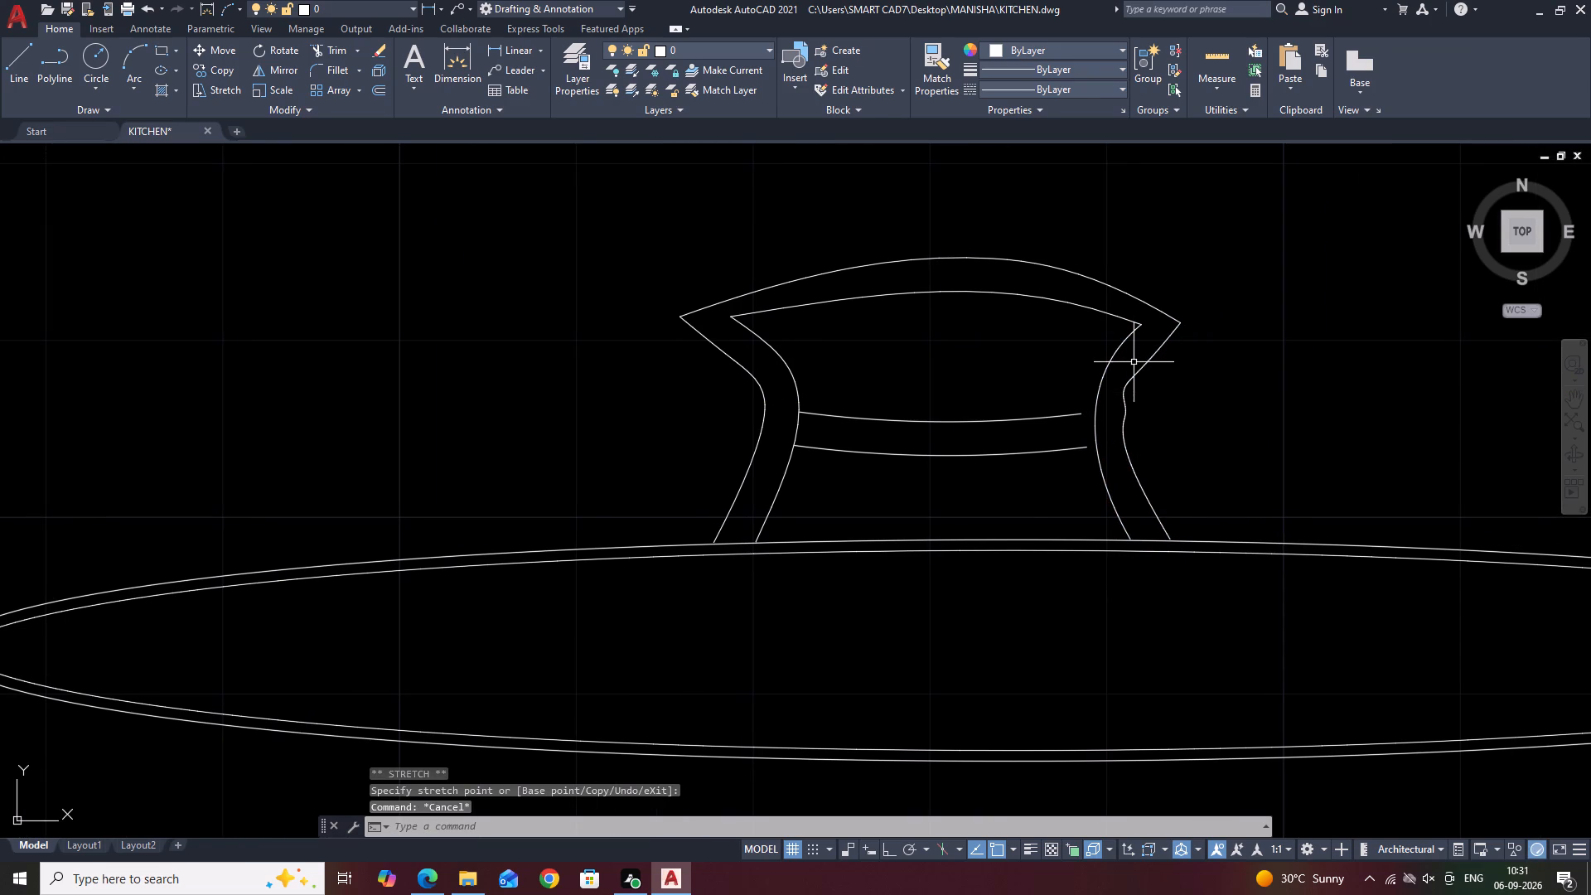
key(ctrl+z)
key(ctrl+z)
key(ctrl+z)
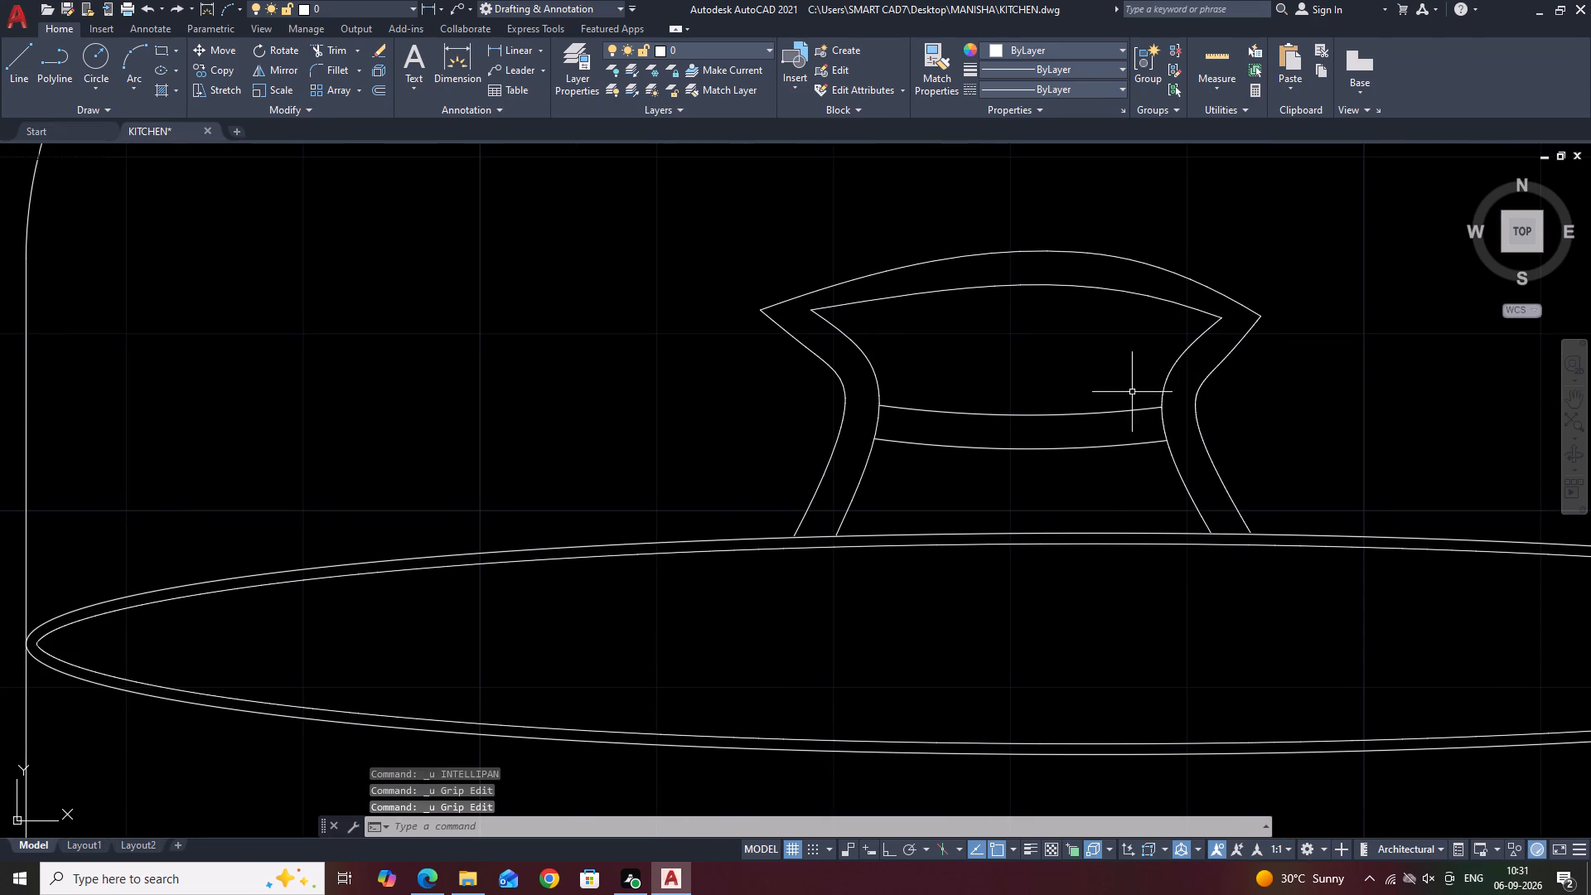
Raise the left shoulder of the knob's outer top curve slightly by moving its control point upward.
middle_drag(1135, 347, 1048, 407)
scroll(1129, 388, down, 4)
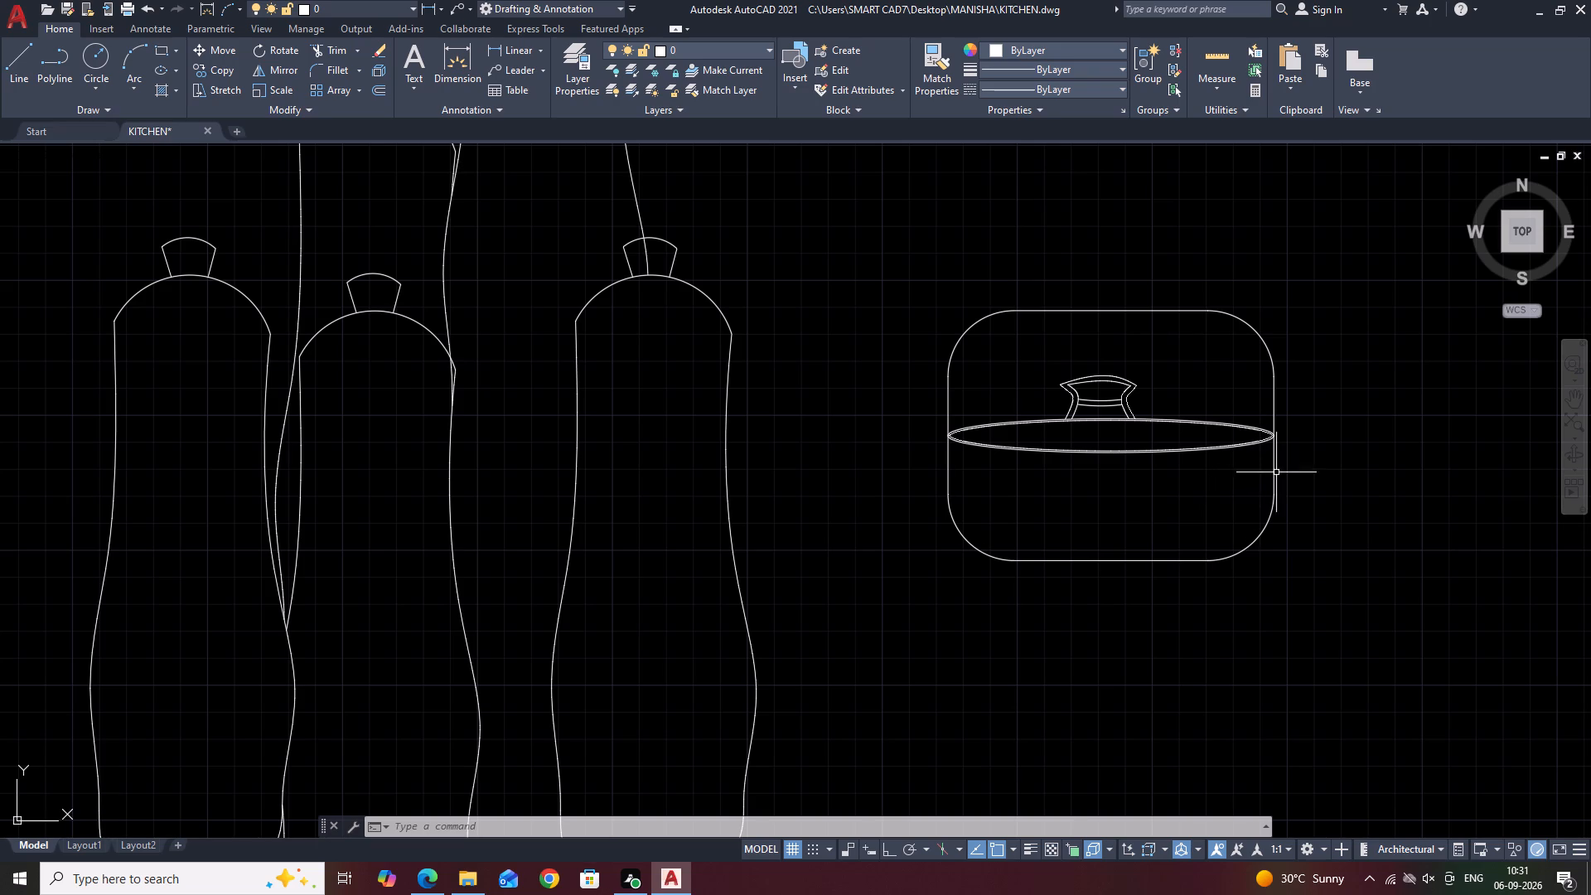
middle_drag(1311, 377, 1202, 406)
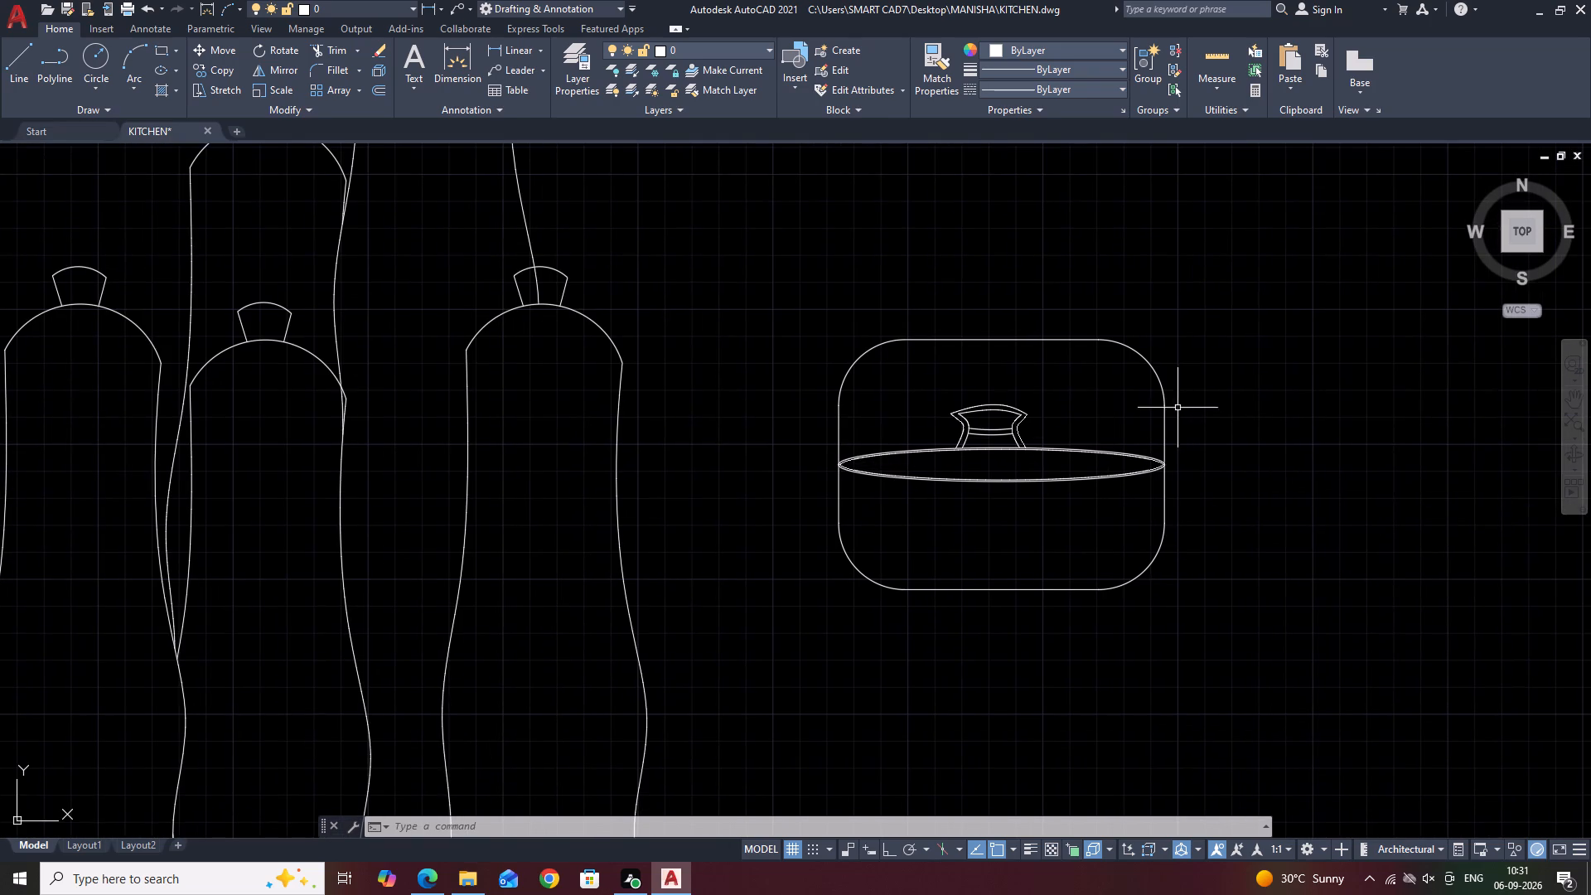
scroll(984, 416, up, 3)
scroll(912, 375, up, 2)
click(895, 404)
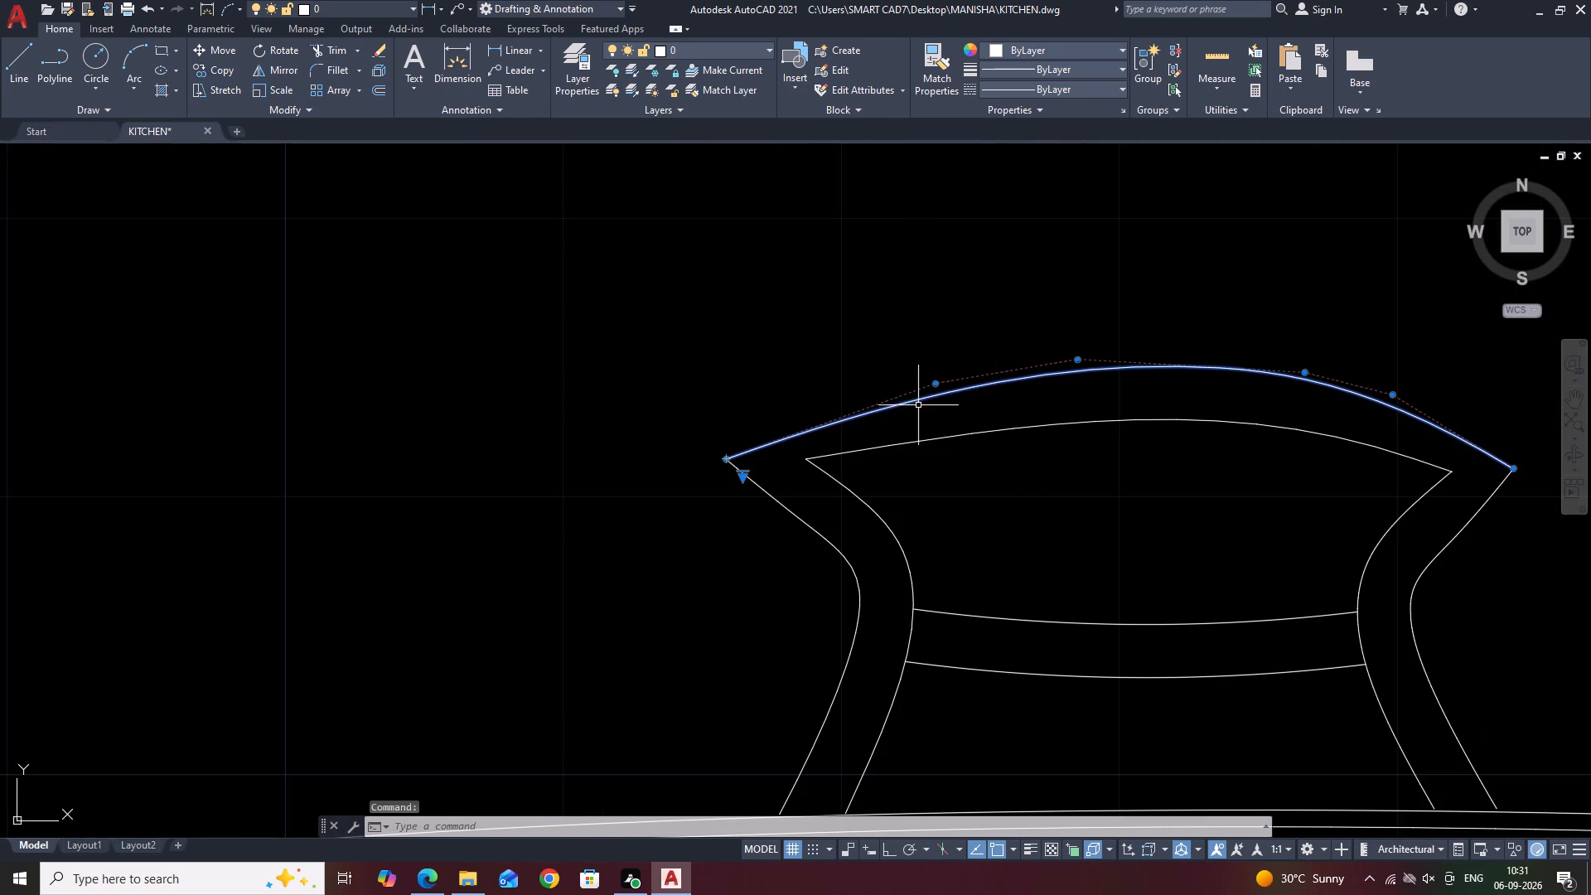
click(935, 386)
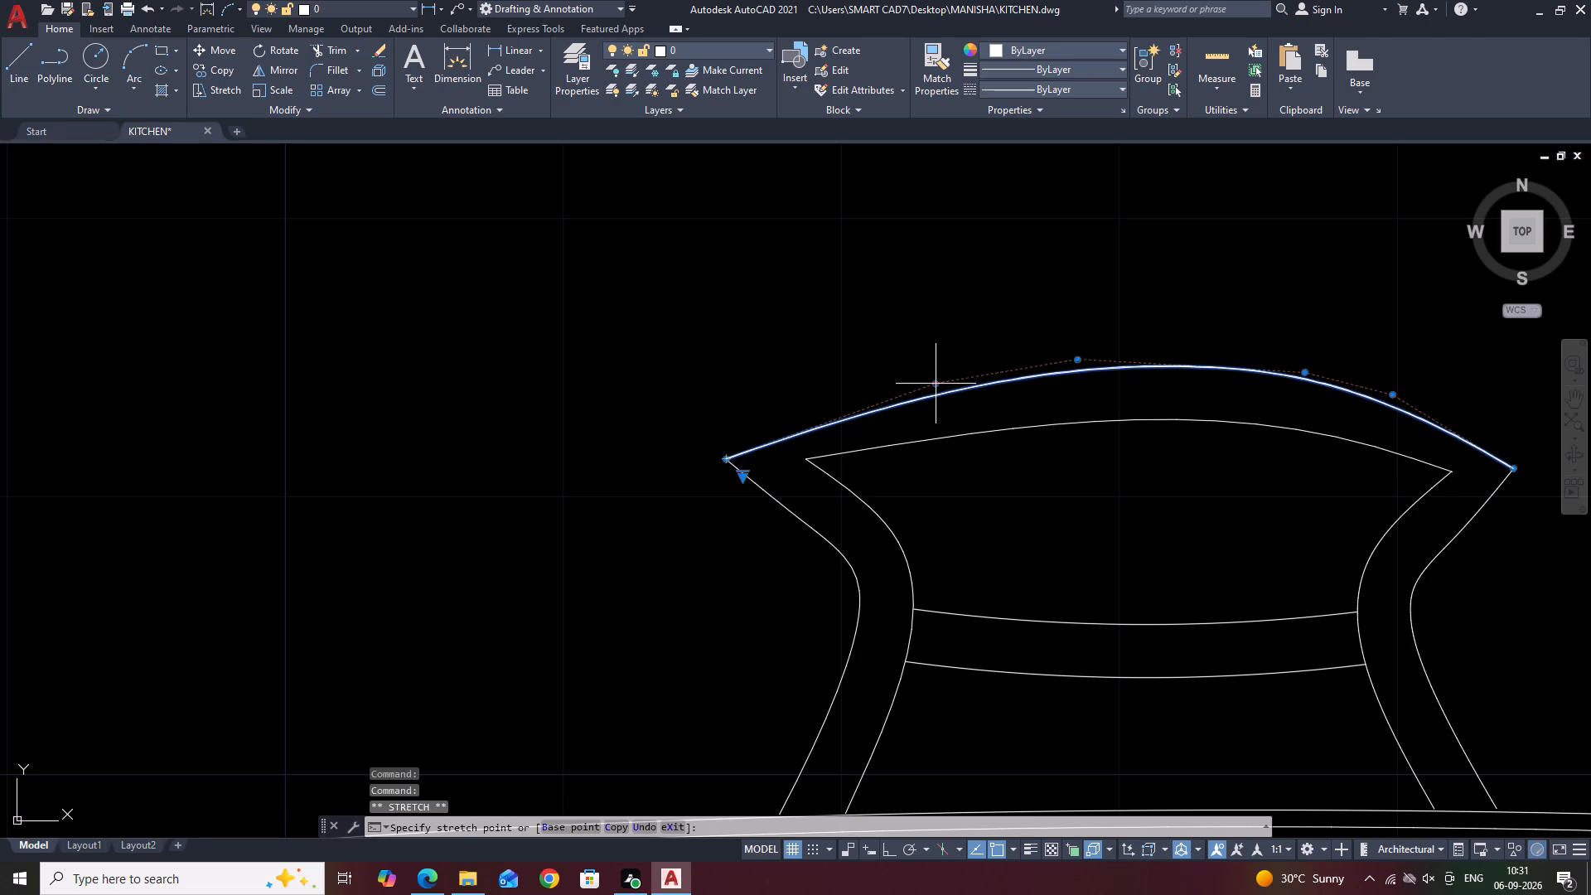
click(931, 373)
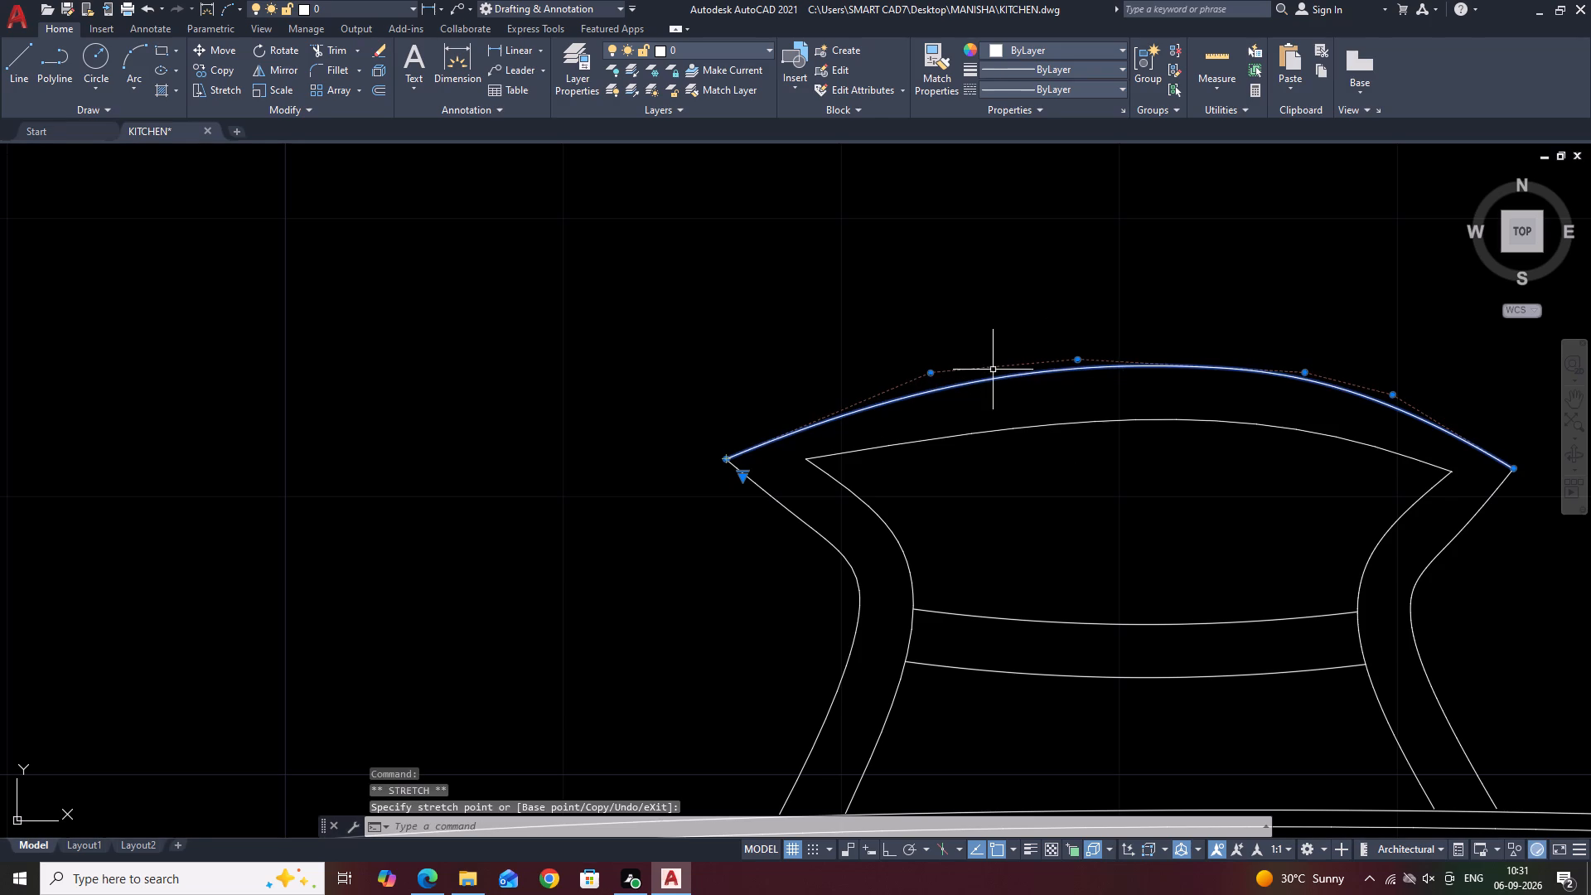
click(929, 372)
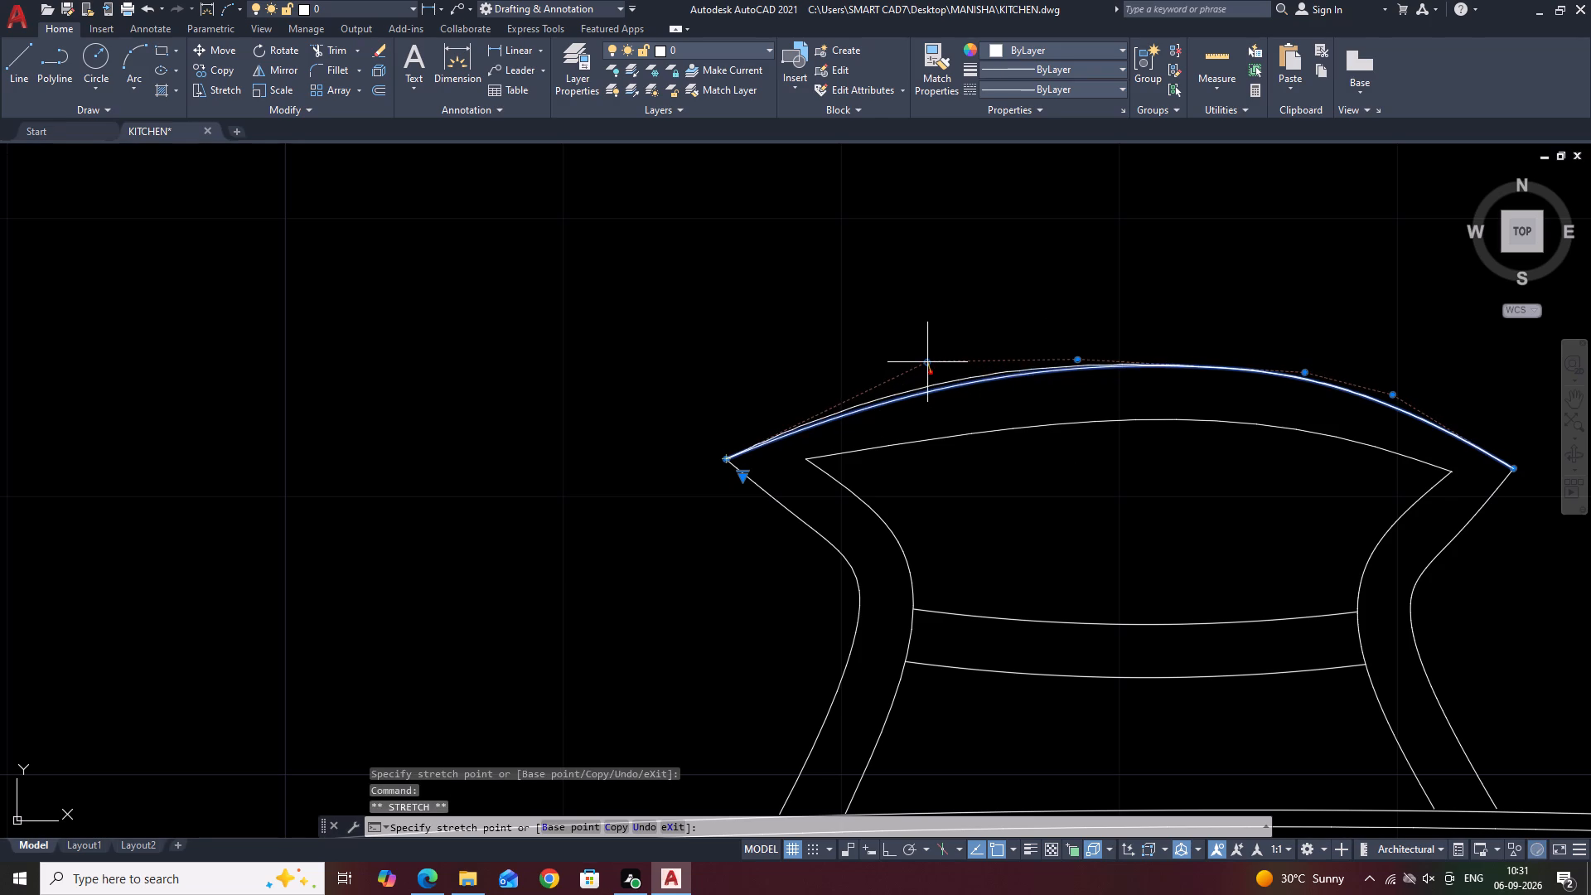
click(927, 362)
key(Escape)
key(Escape)
Save the drawing.
scroll(900, 364, down, 2)
scroll(1014, 350, down, 2)
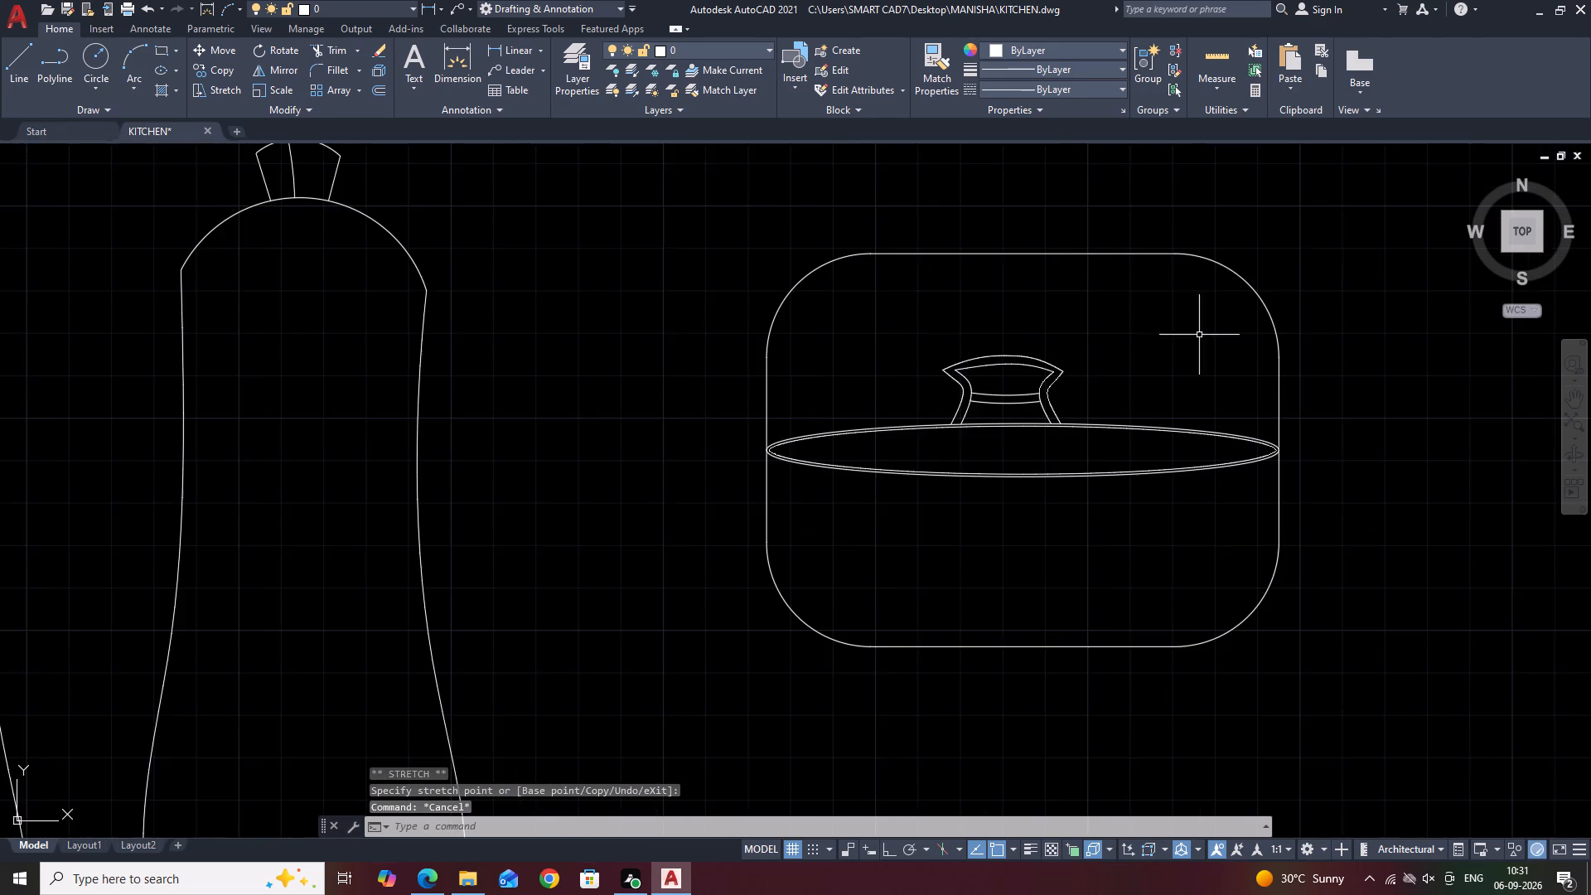
middle_drag(1207, 331, 1128, 346)
scroll(955, 376, up, 3)
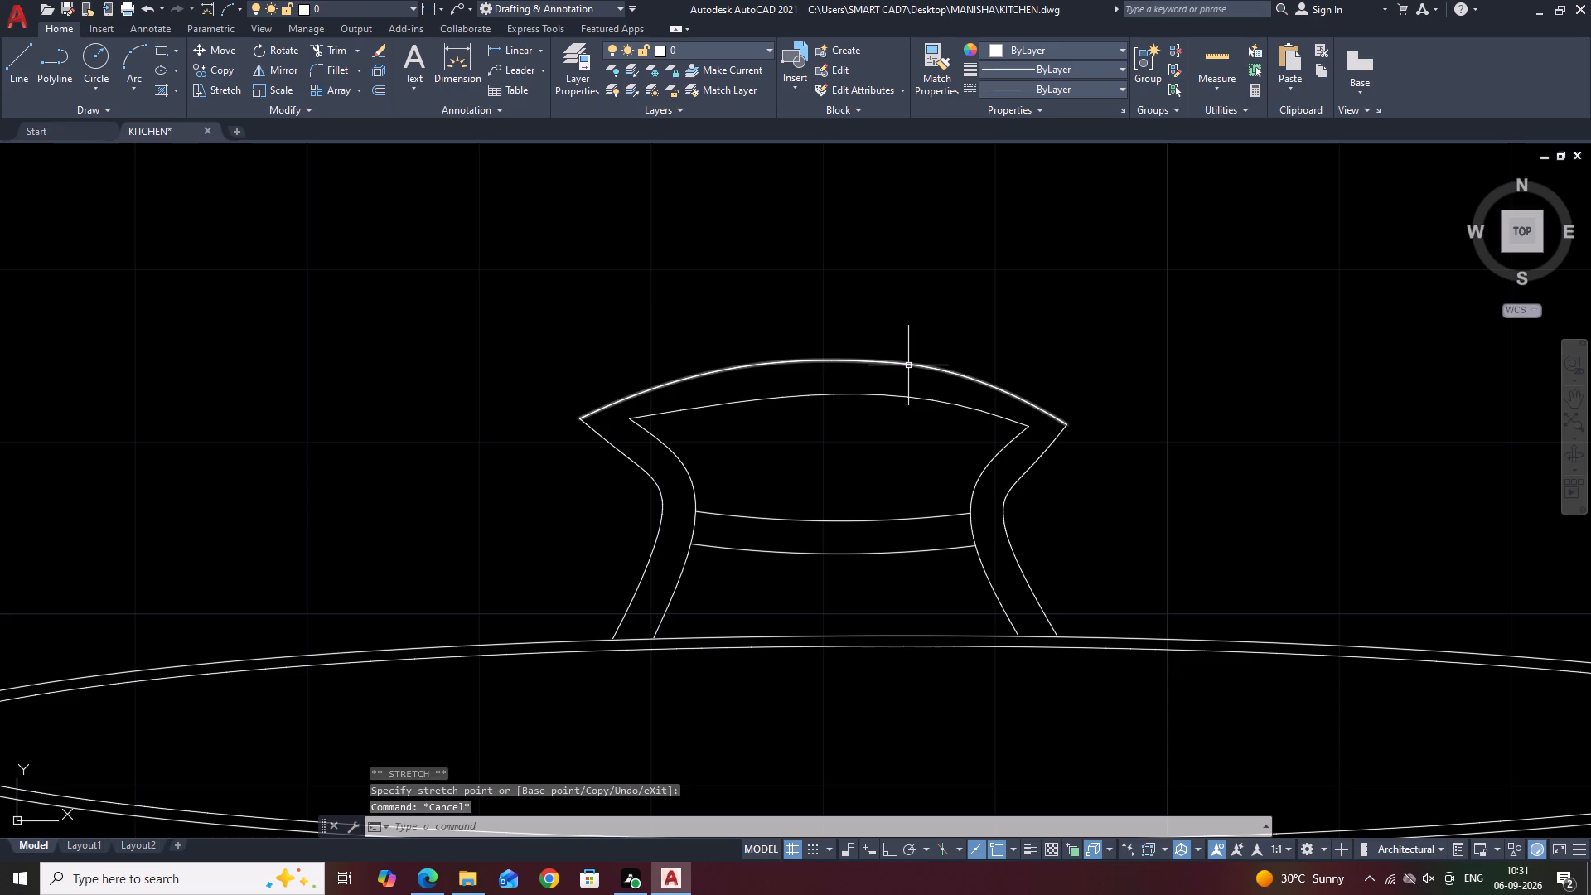
scroll(923, 333, down, 4)
middle_drag(1179, 326, 1023, 361)
key(ctrl+s)
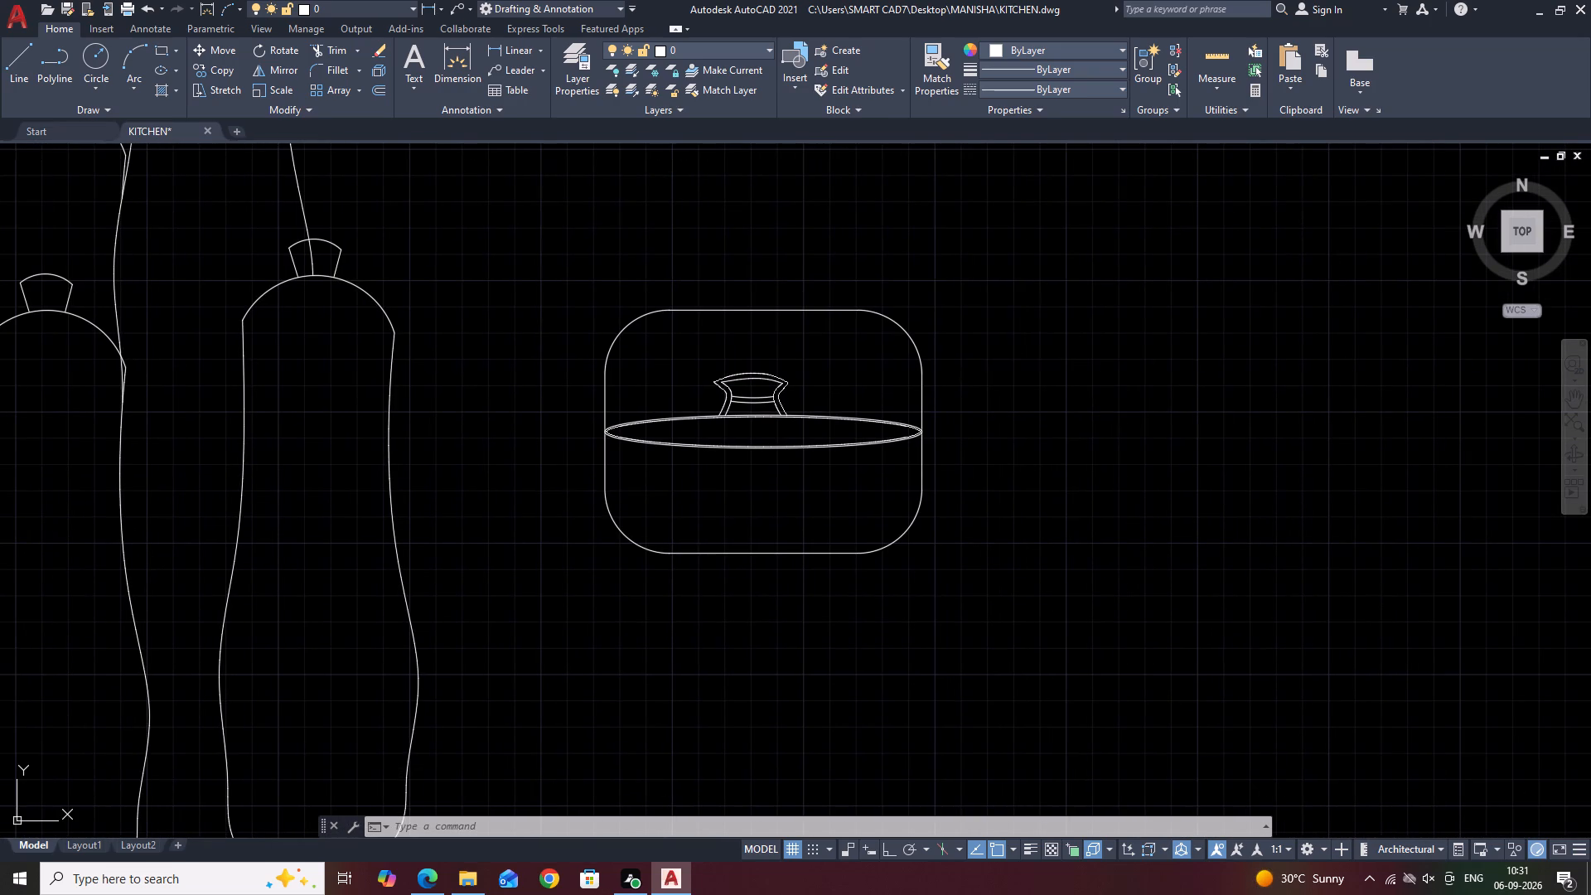
Save the drawing as KITCHEN in AutoCAD 2018 Drawing format, replacing the existing file.
click(25, 16)
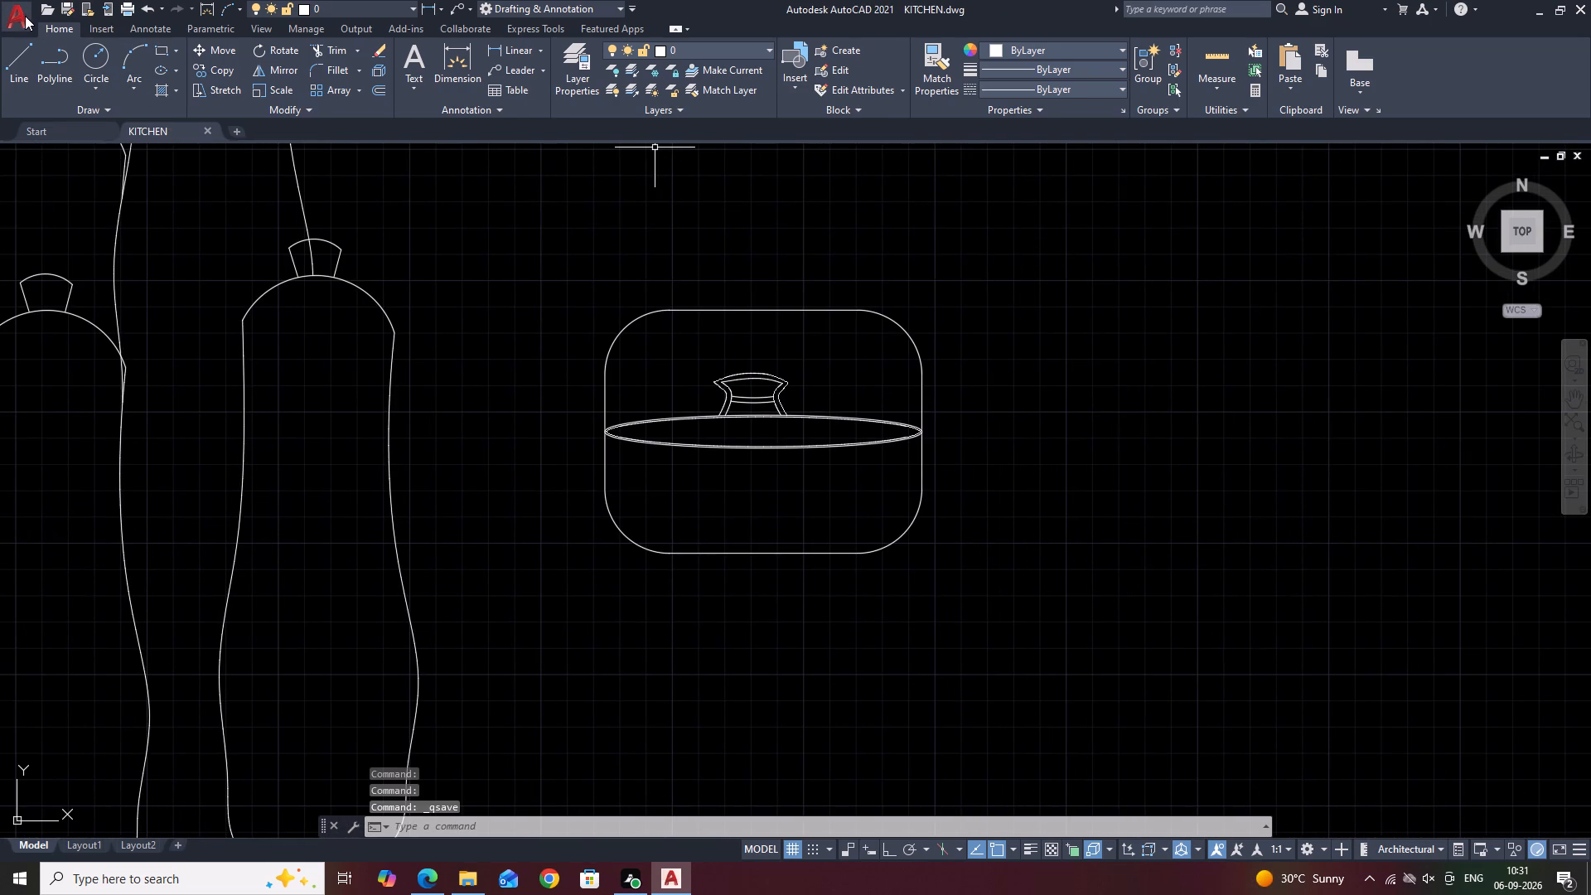
click(67, 222)
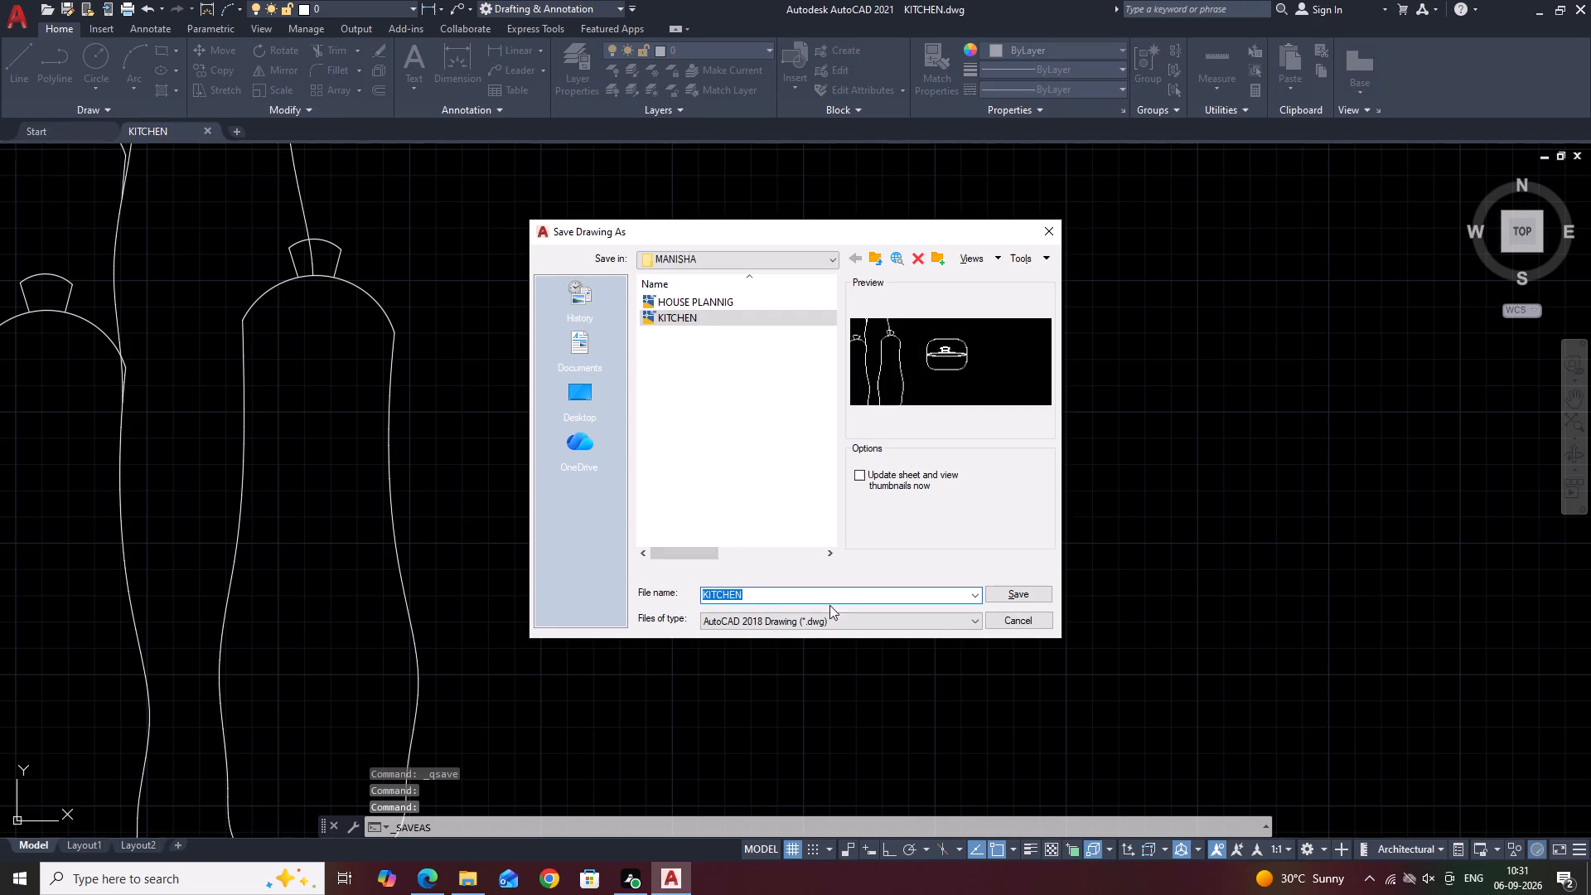
click(1016, 588)
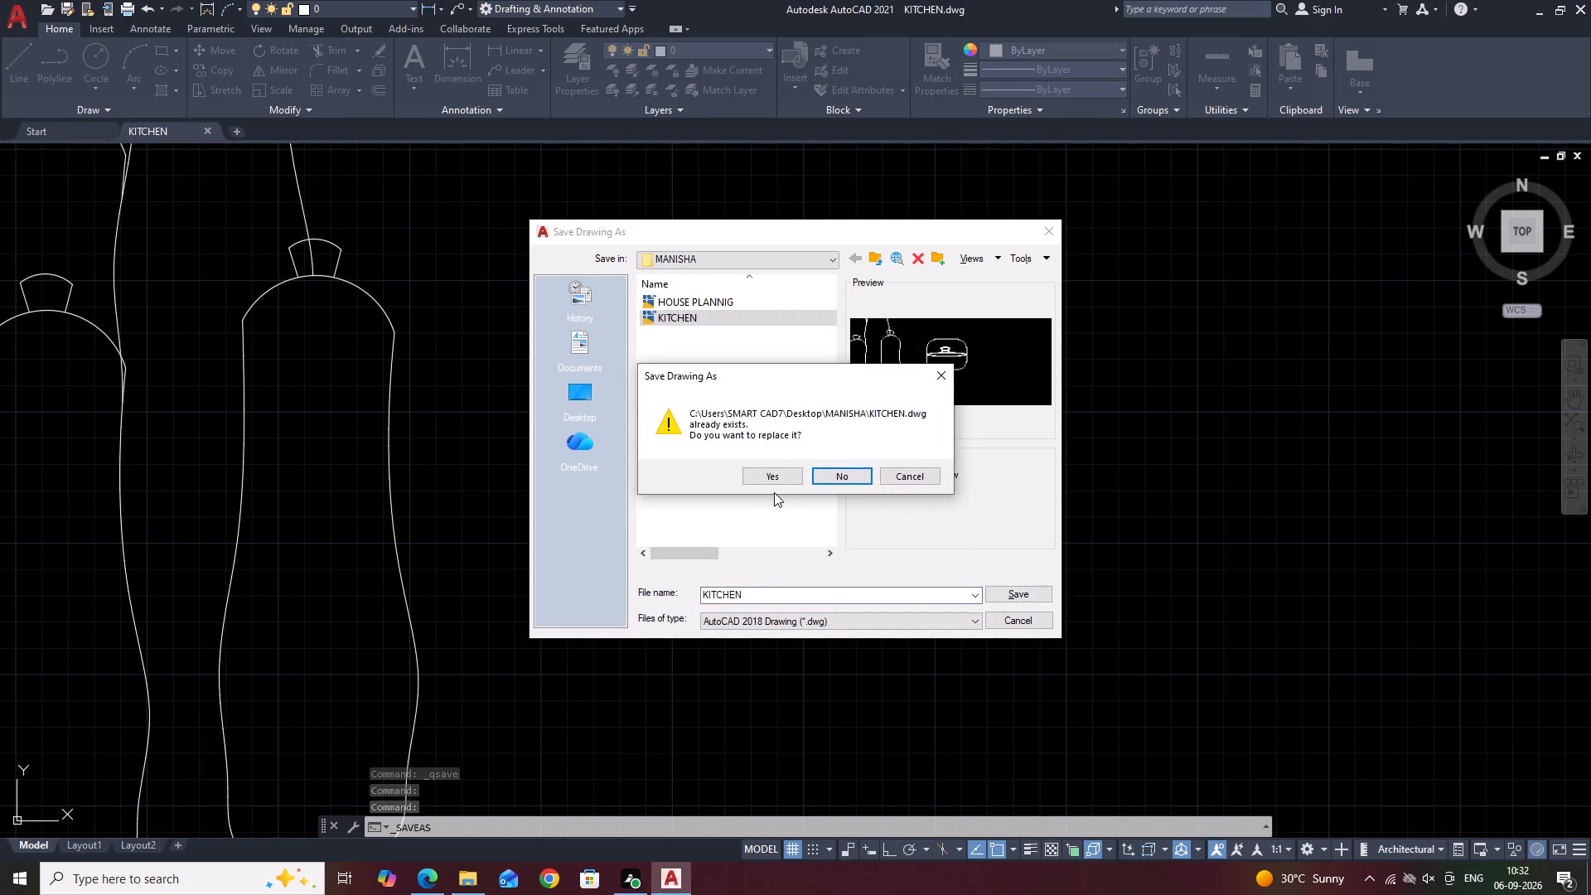
click(762, 480)
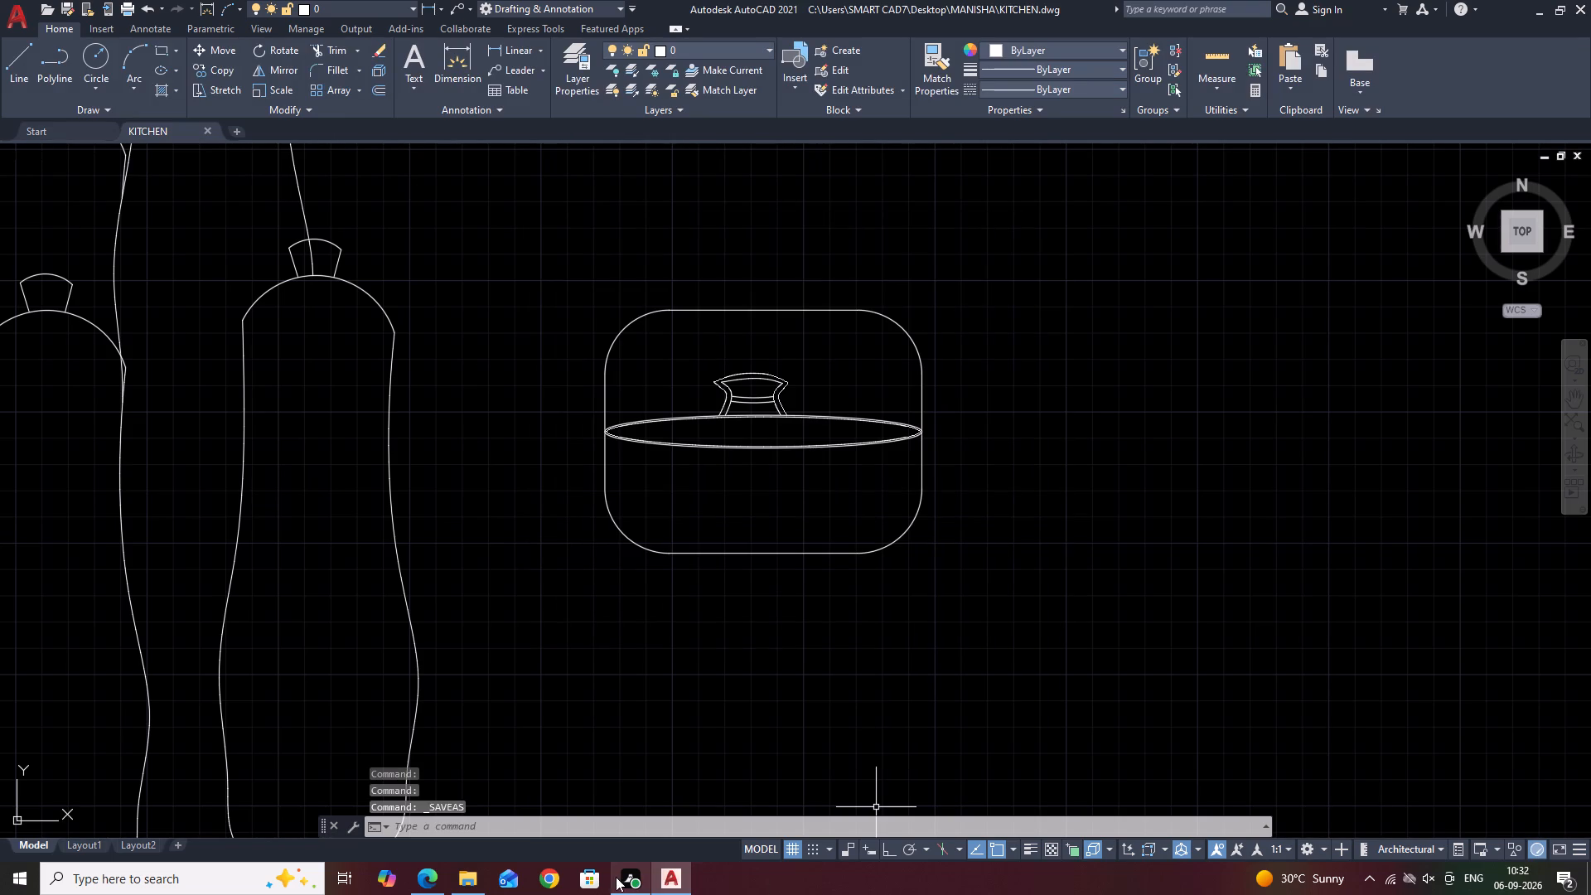
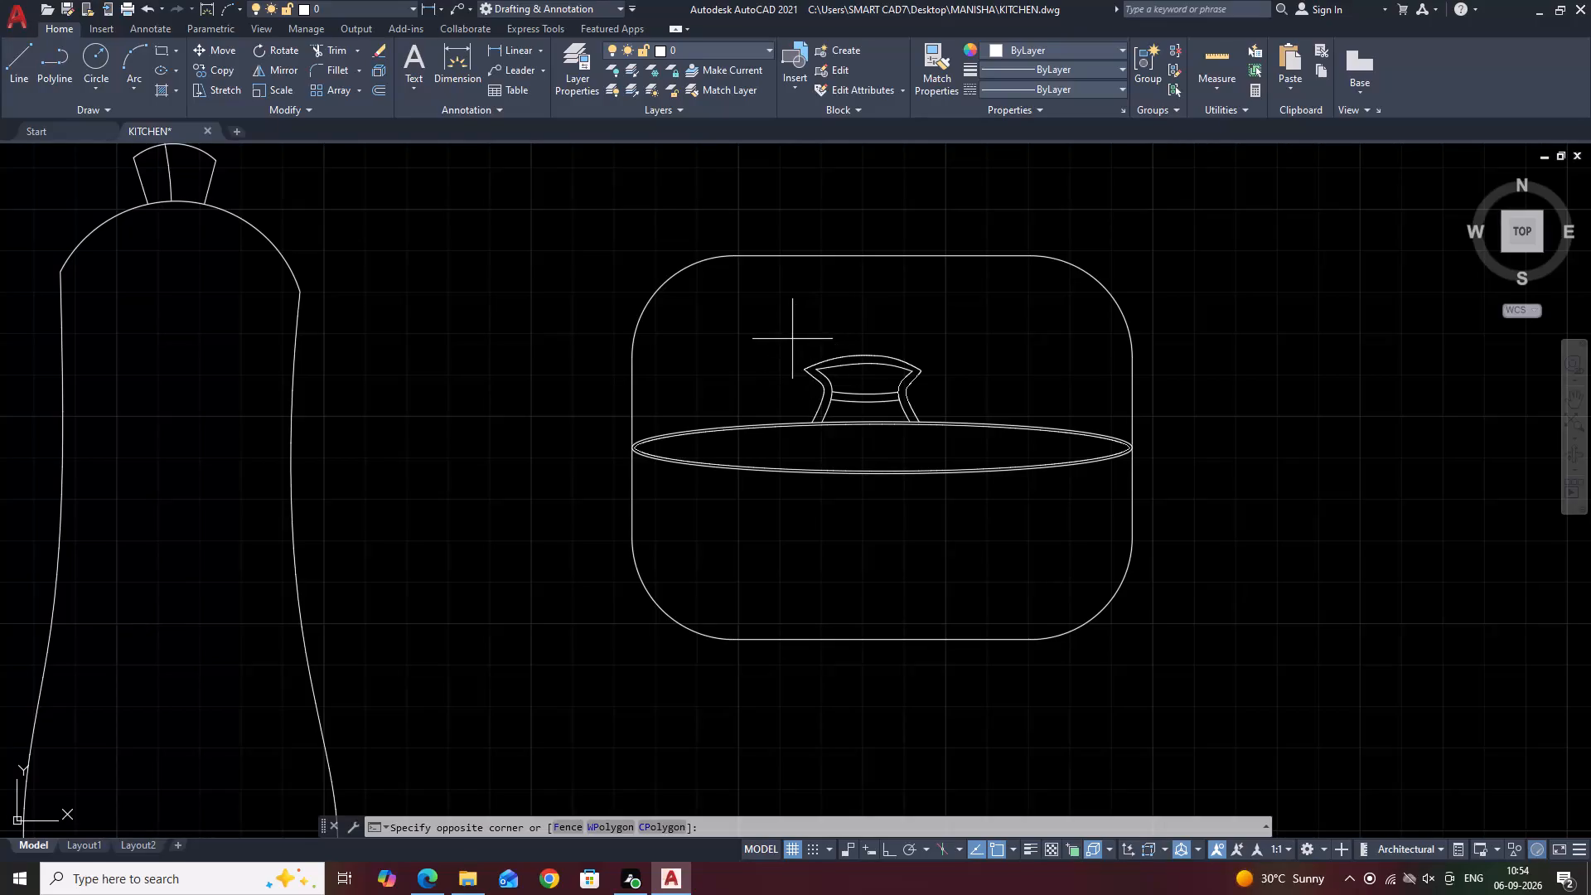
Move the whole banded knob slightly right so it sits centred on top of the container's double ellipse.
click(960, 467)
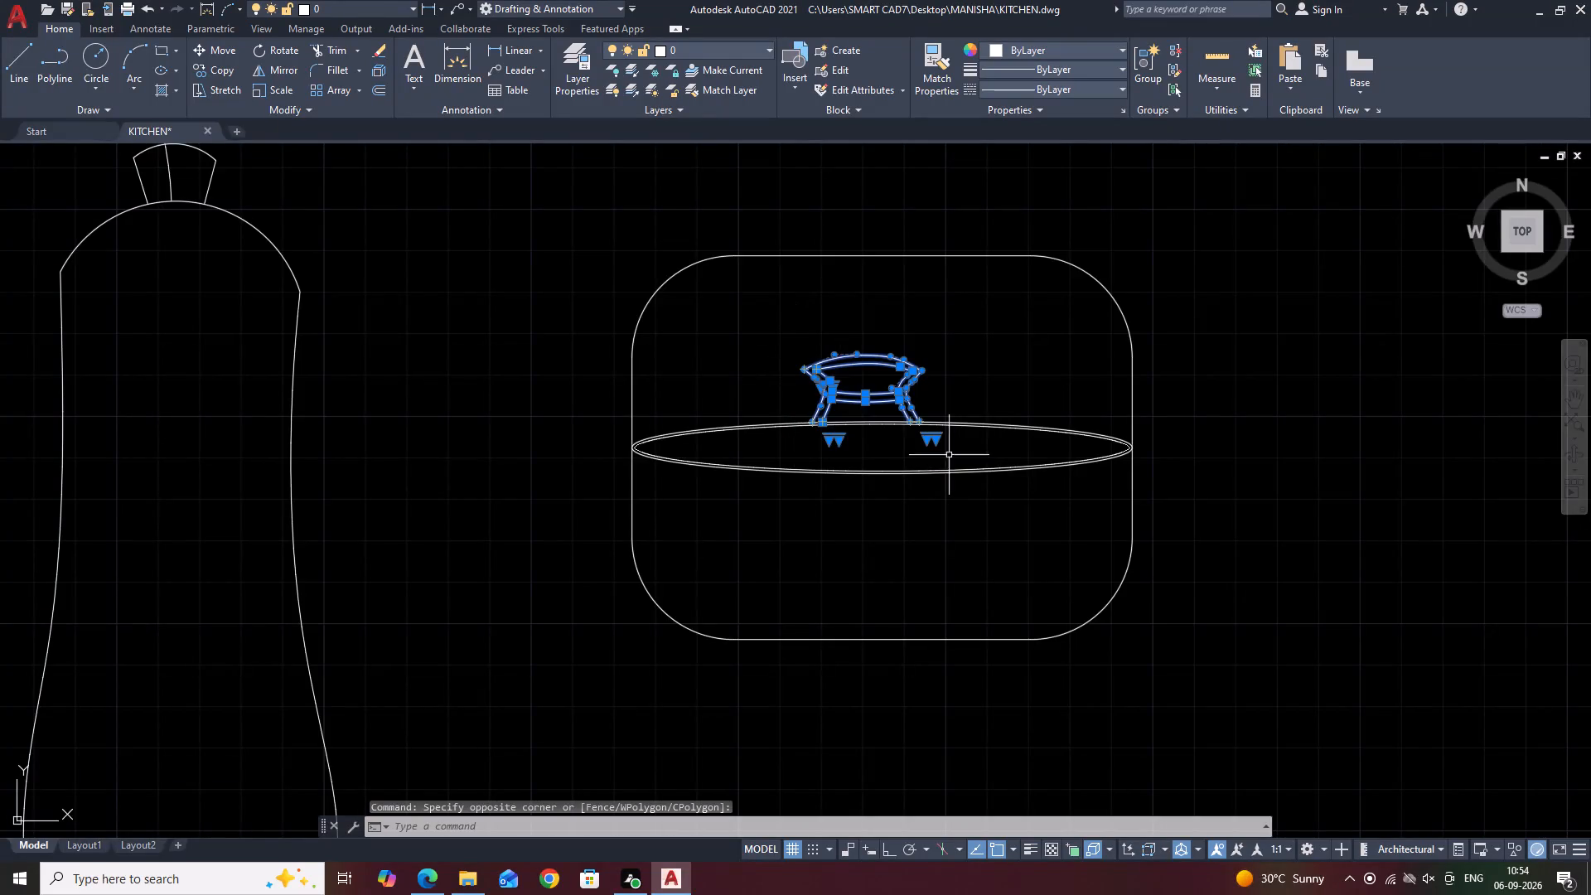
scroll(869, 426, up, 3)
text(M)
key(space)
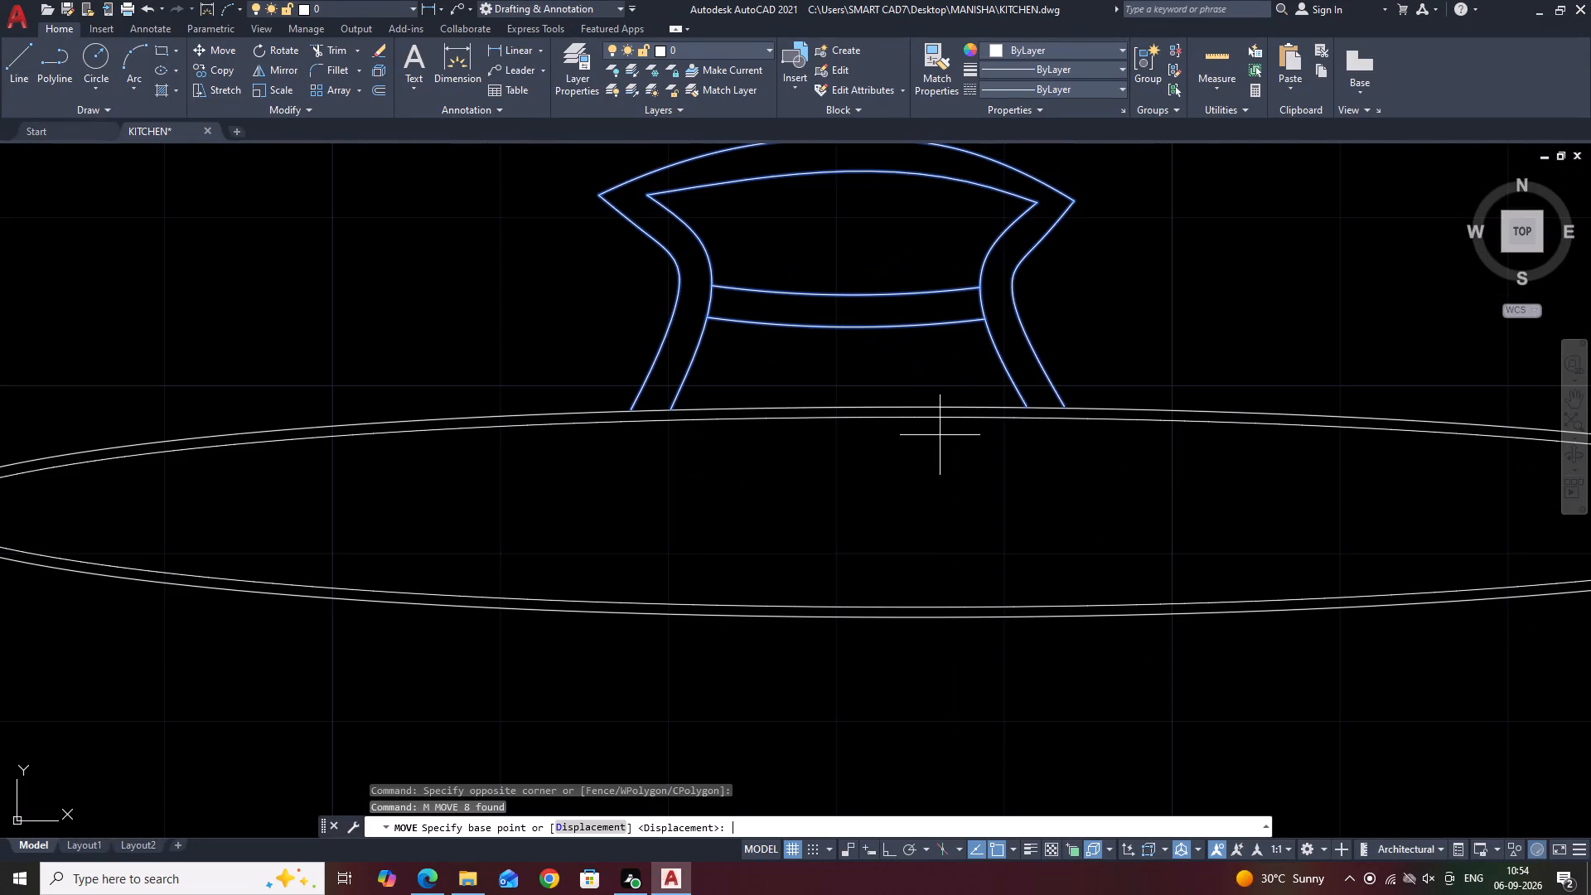
click(845, 423)
click(914, 417)
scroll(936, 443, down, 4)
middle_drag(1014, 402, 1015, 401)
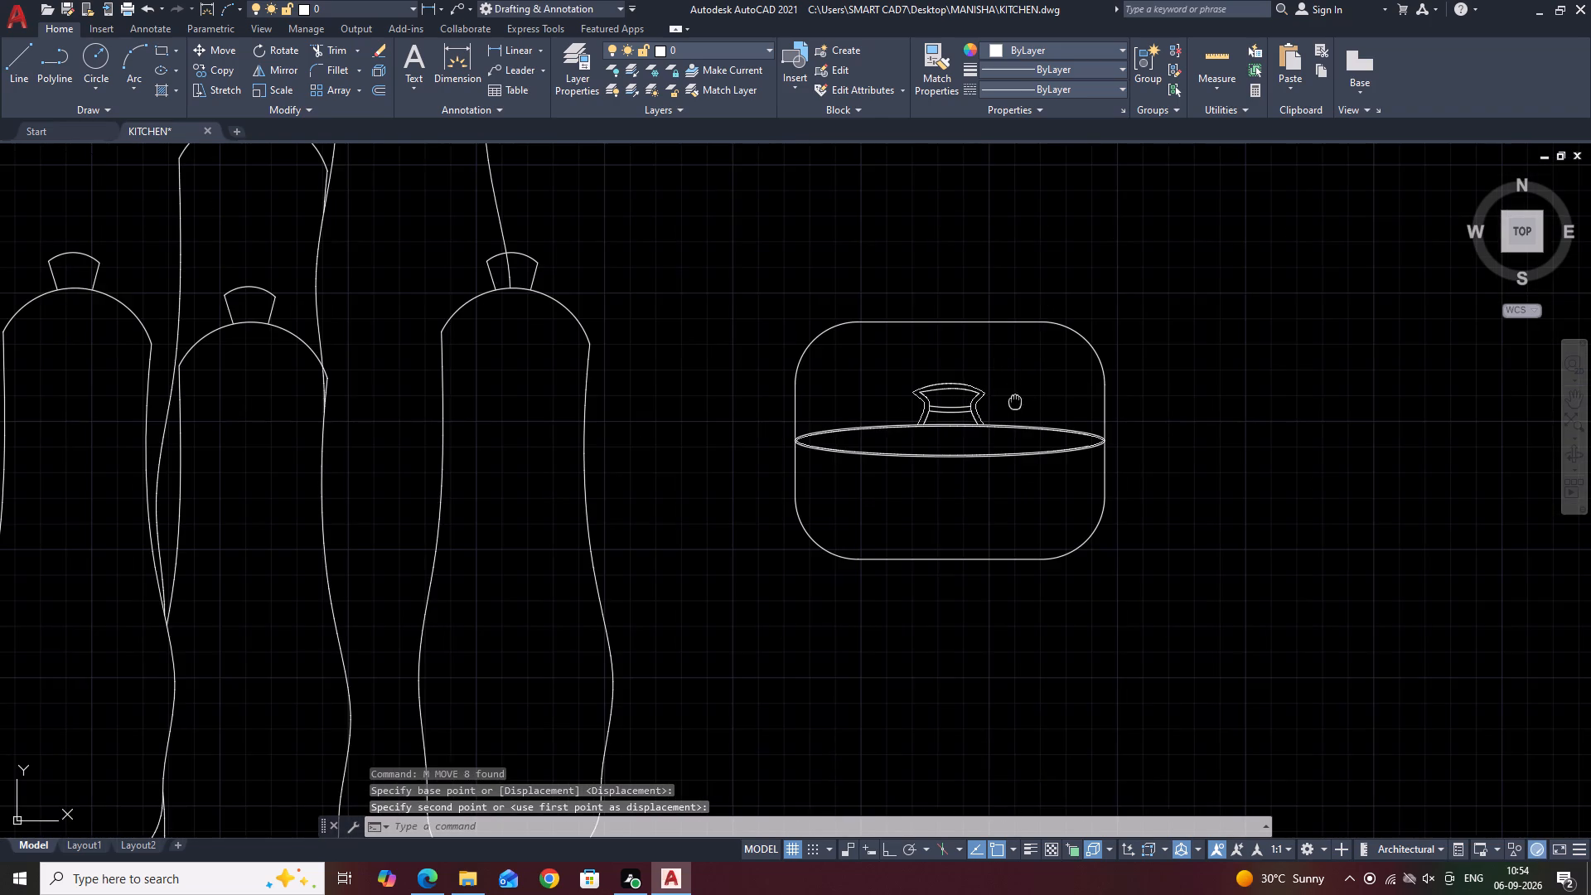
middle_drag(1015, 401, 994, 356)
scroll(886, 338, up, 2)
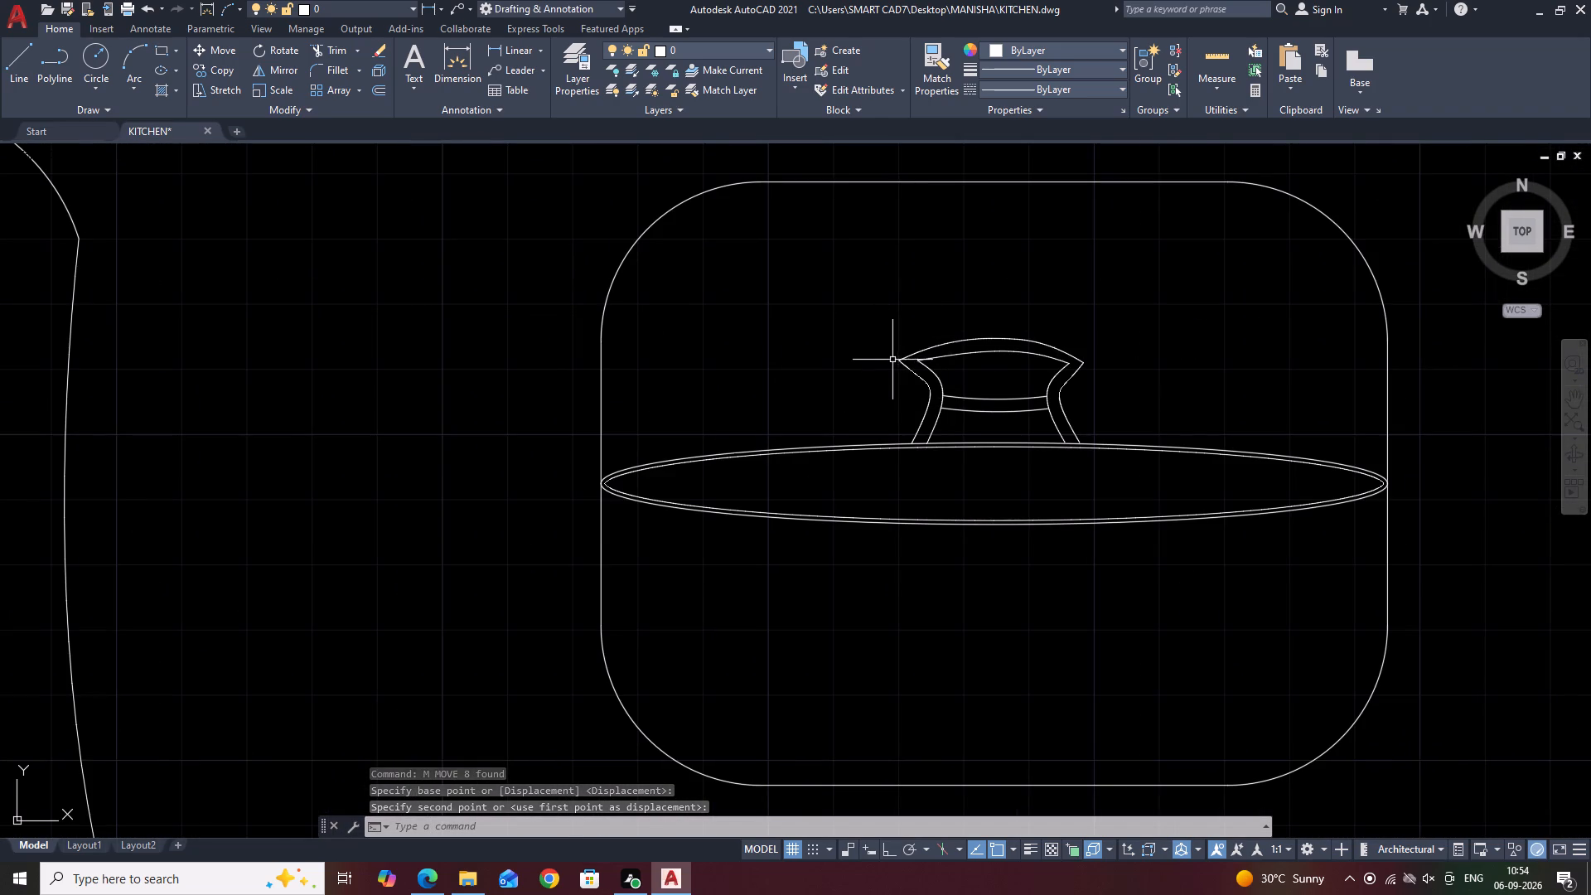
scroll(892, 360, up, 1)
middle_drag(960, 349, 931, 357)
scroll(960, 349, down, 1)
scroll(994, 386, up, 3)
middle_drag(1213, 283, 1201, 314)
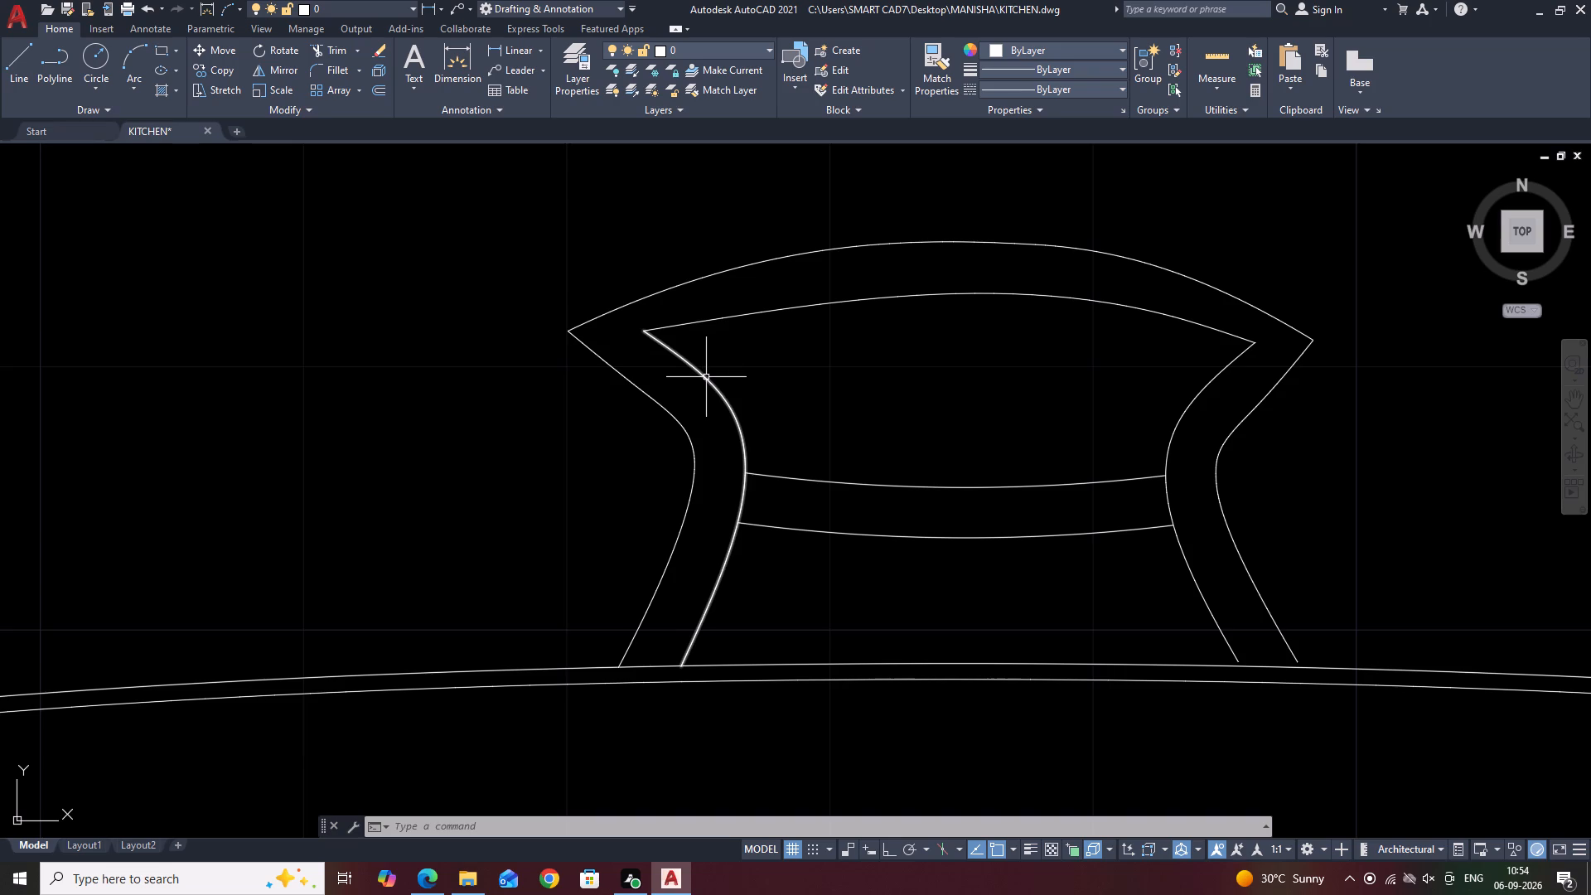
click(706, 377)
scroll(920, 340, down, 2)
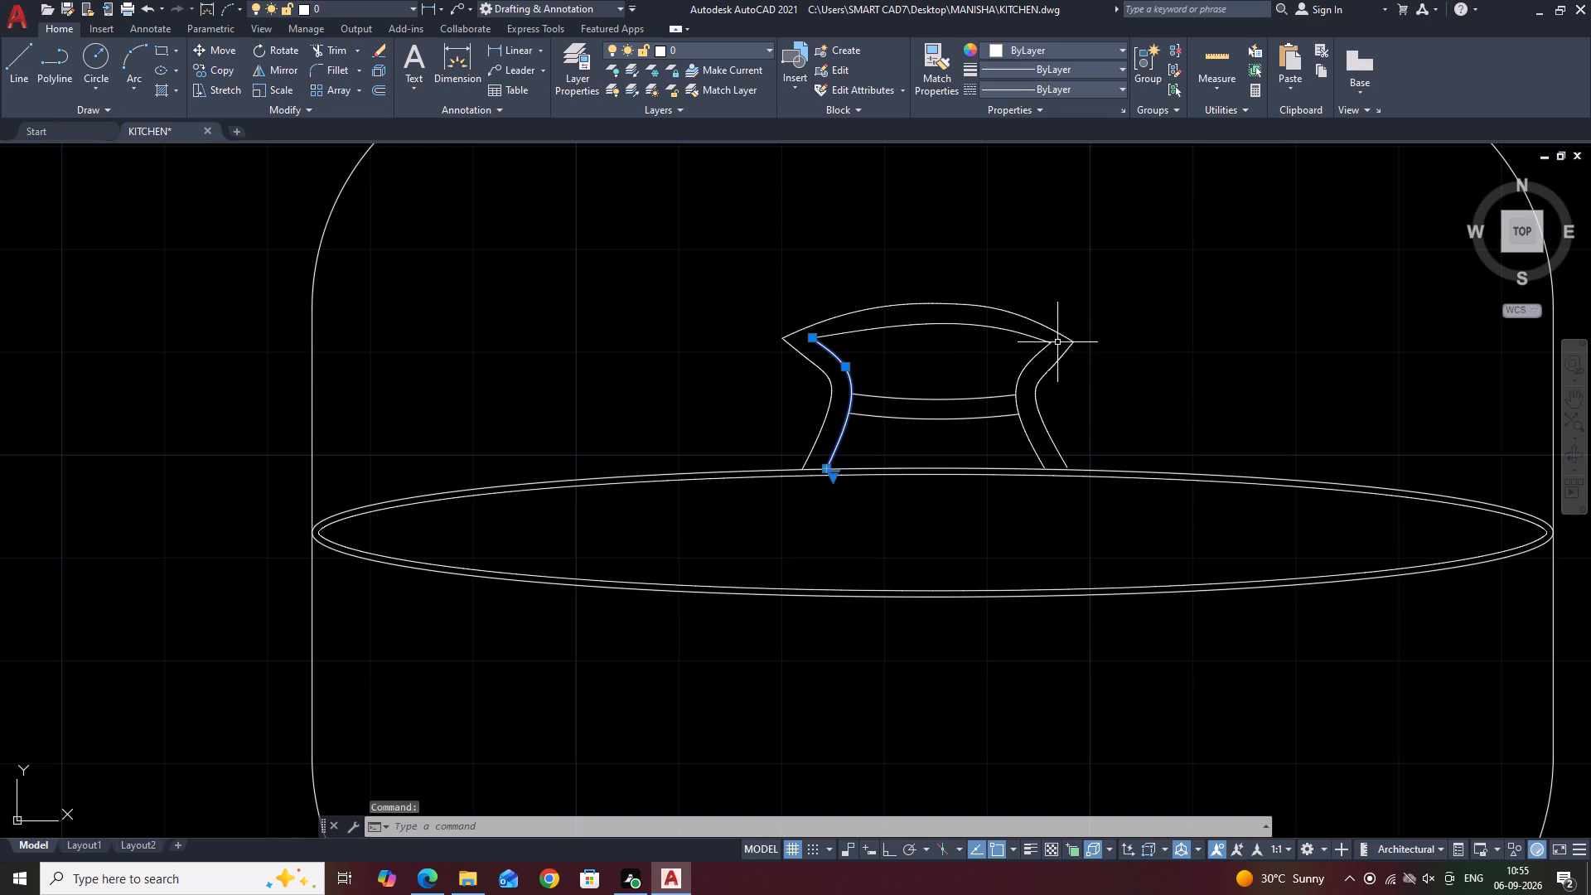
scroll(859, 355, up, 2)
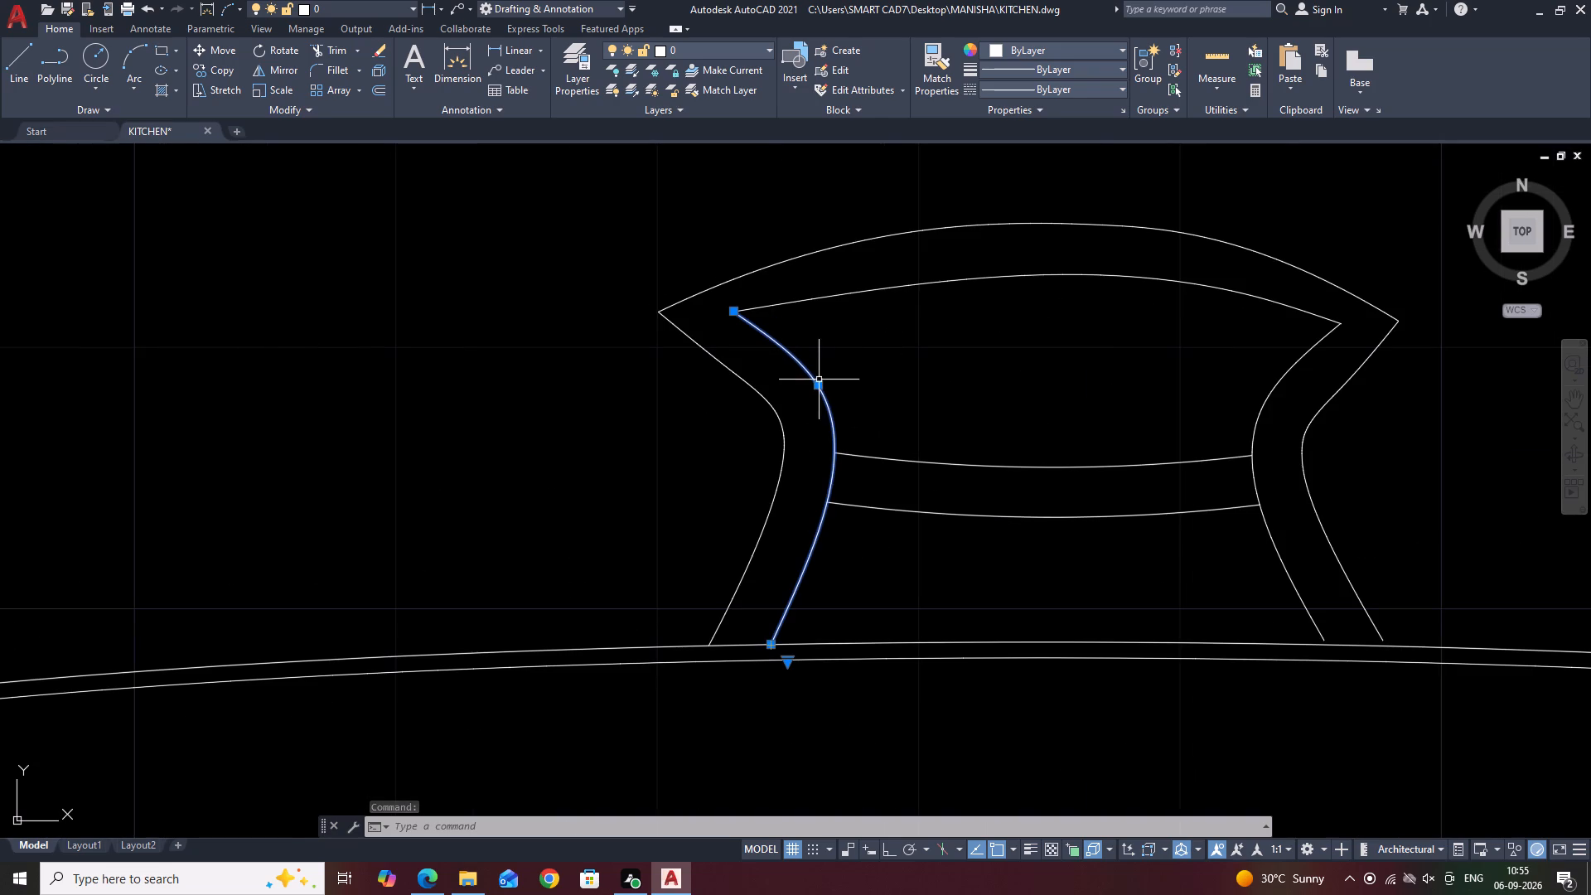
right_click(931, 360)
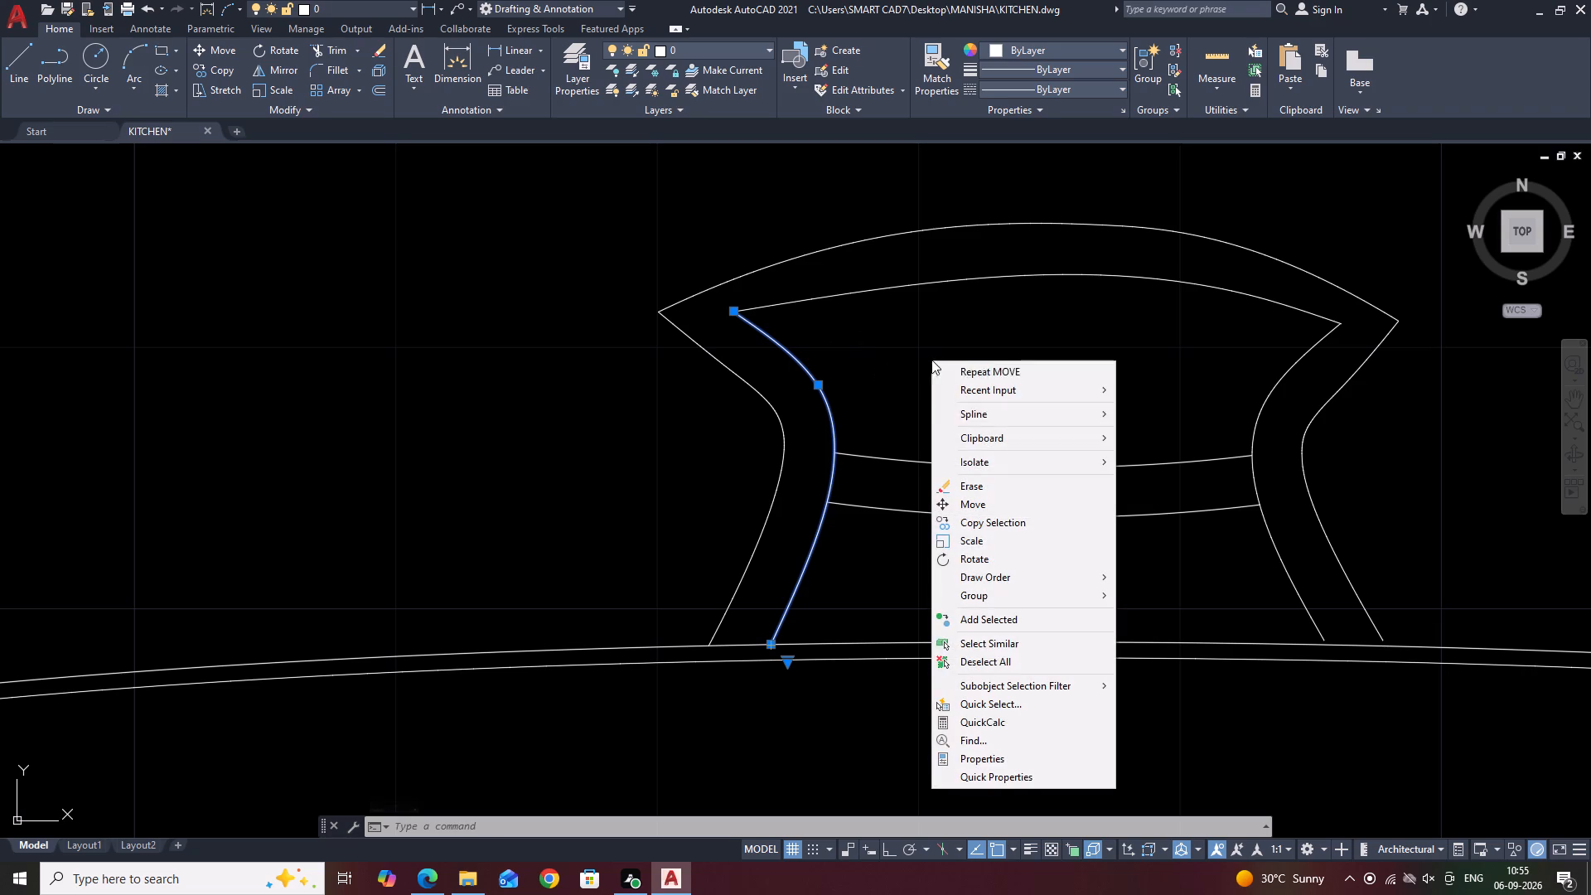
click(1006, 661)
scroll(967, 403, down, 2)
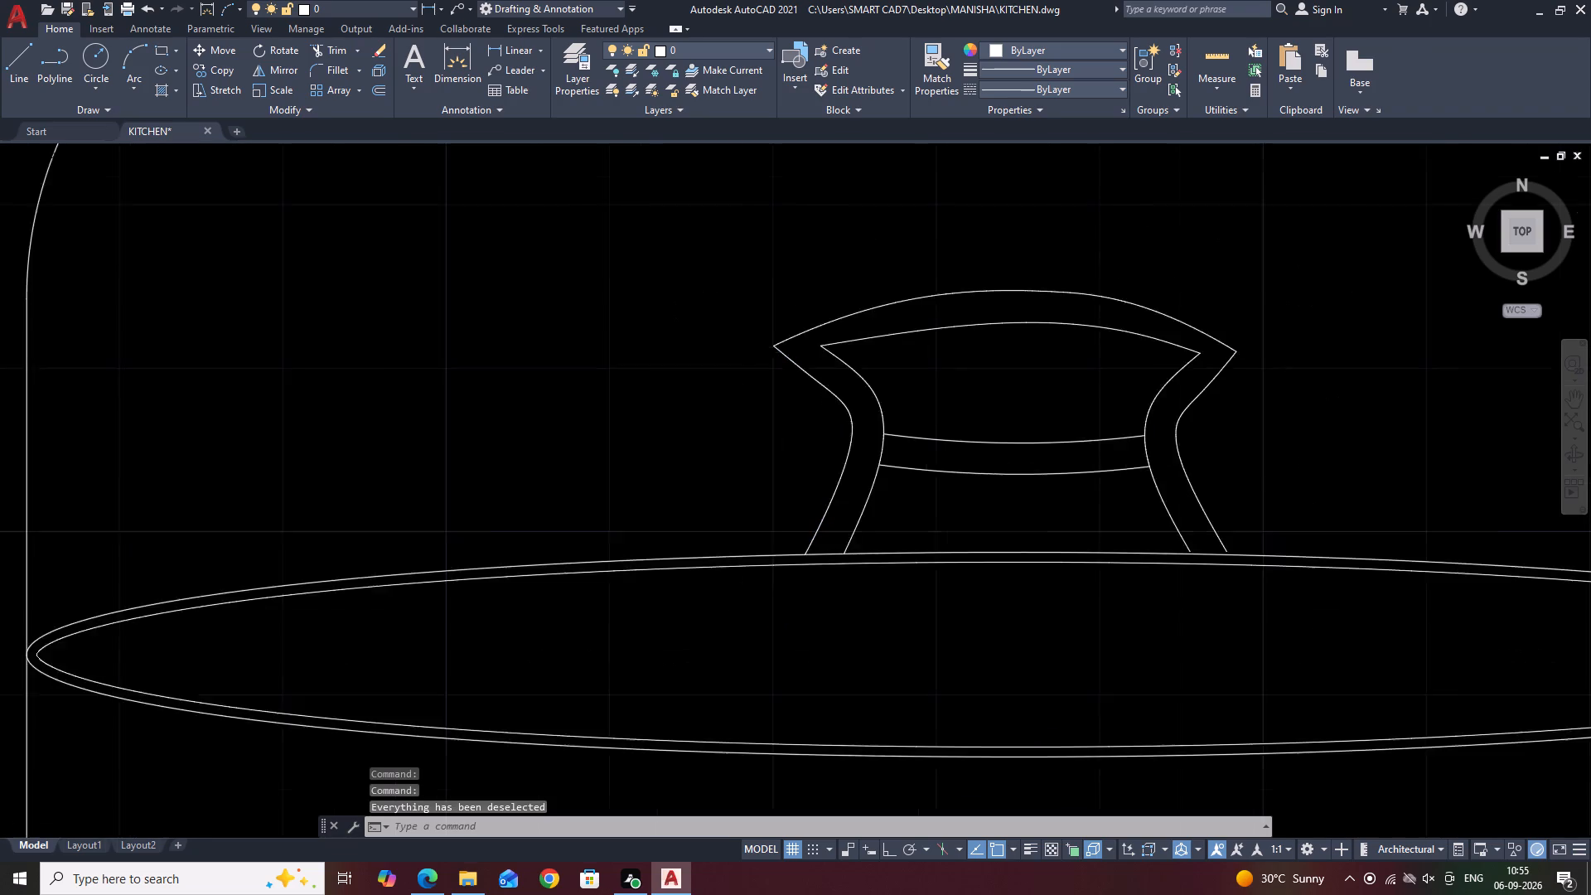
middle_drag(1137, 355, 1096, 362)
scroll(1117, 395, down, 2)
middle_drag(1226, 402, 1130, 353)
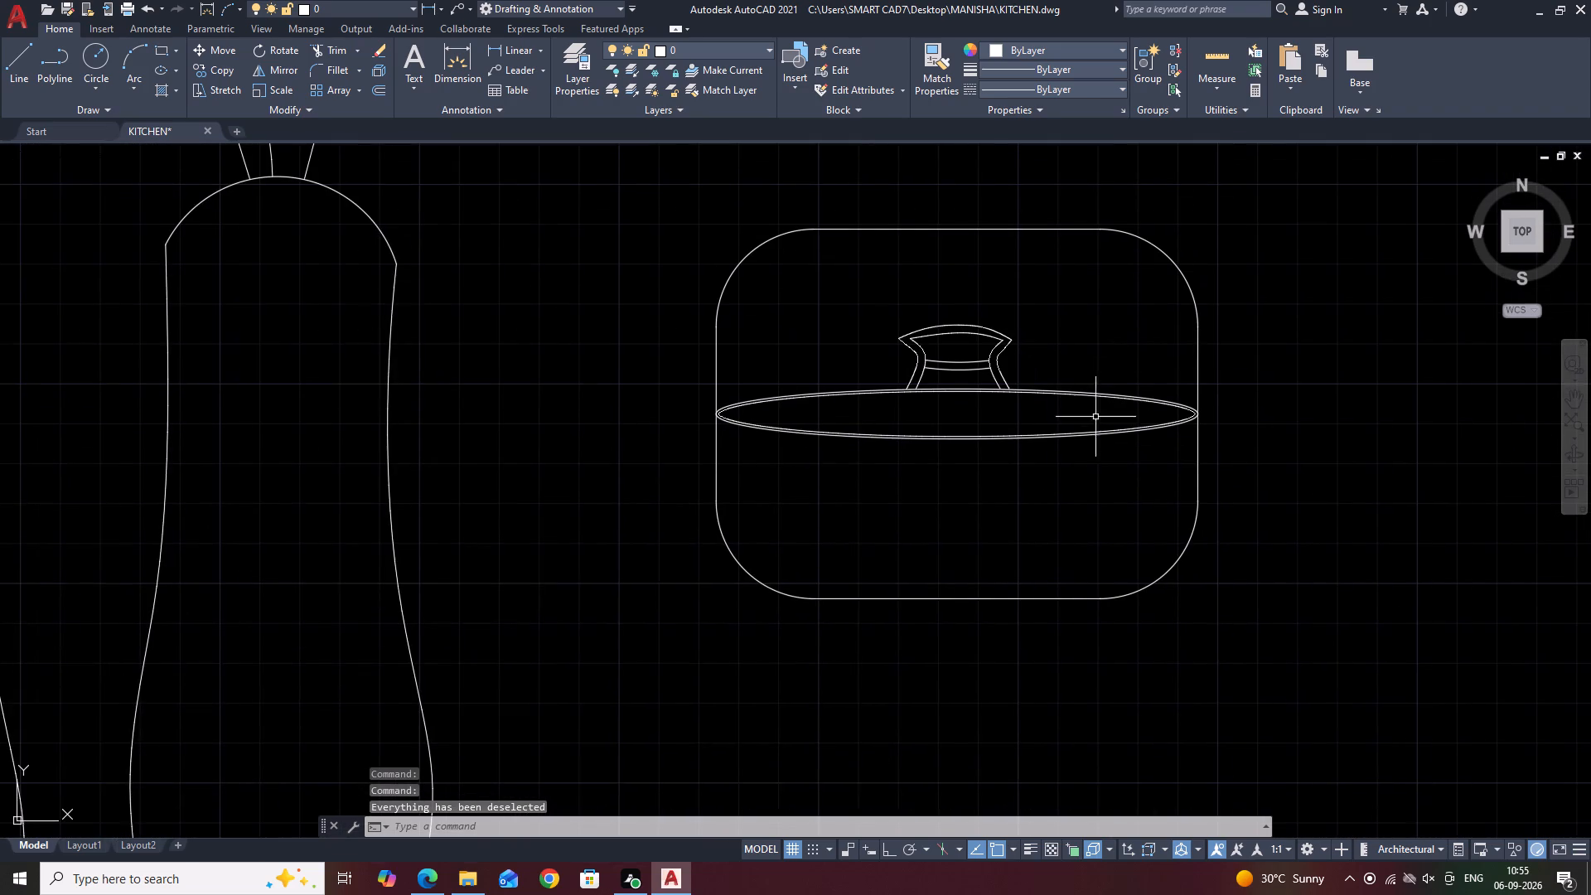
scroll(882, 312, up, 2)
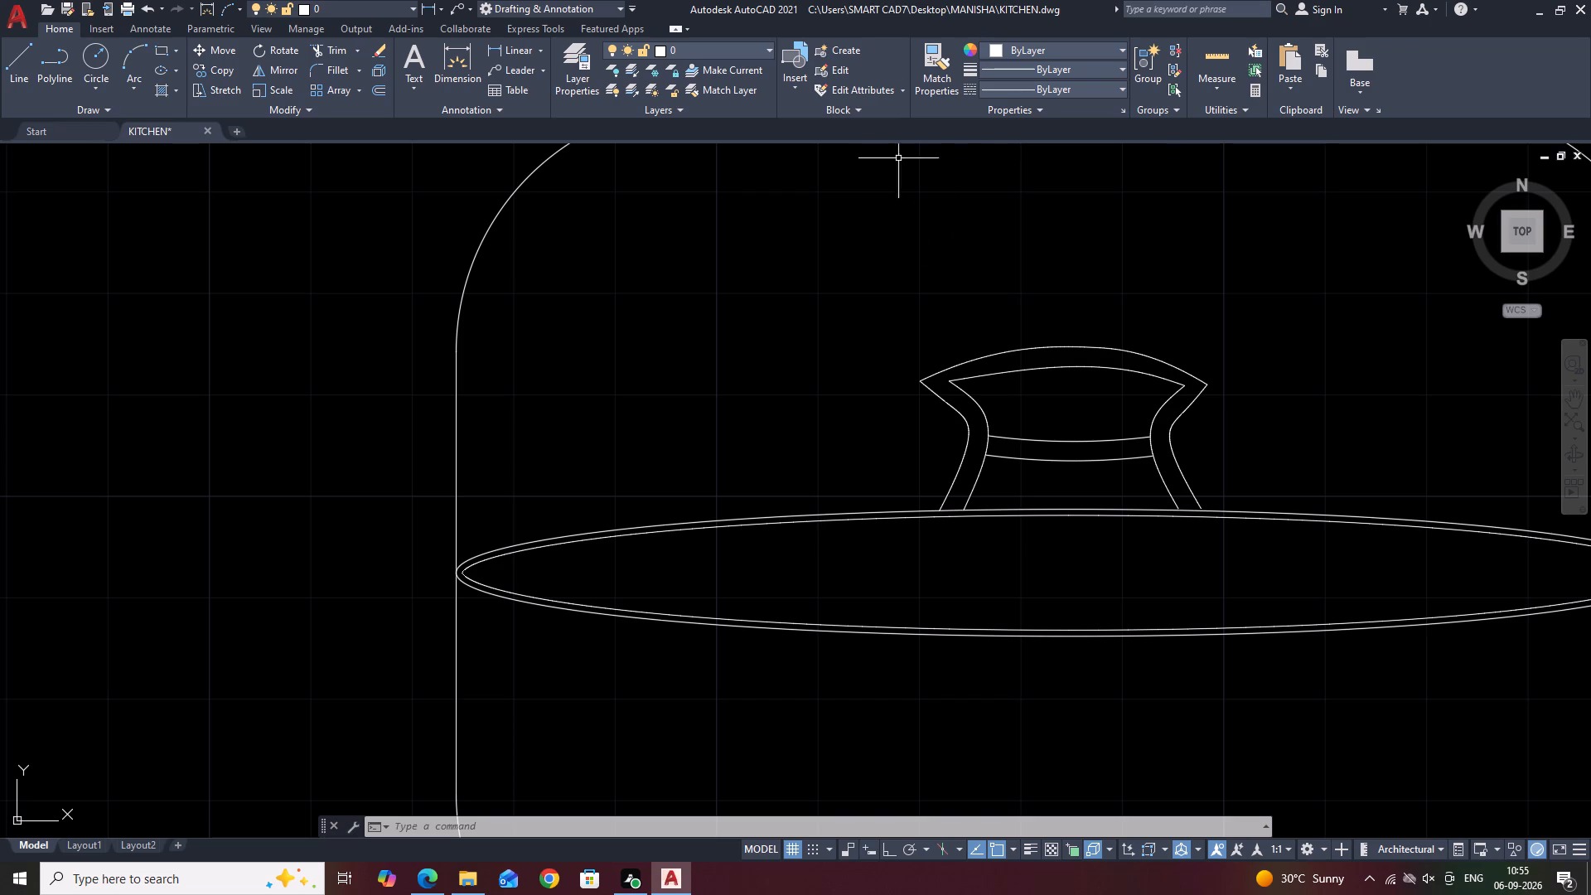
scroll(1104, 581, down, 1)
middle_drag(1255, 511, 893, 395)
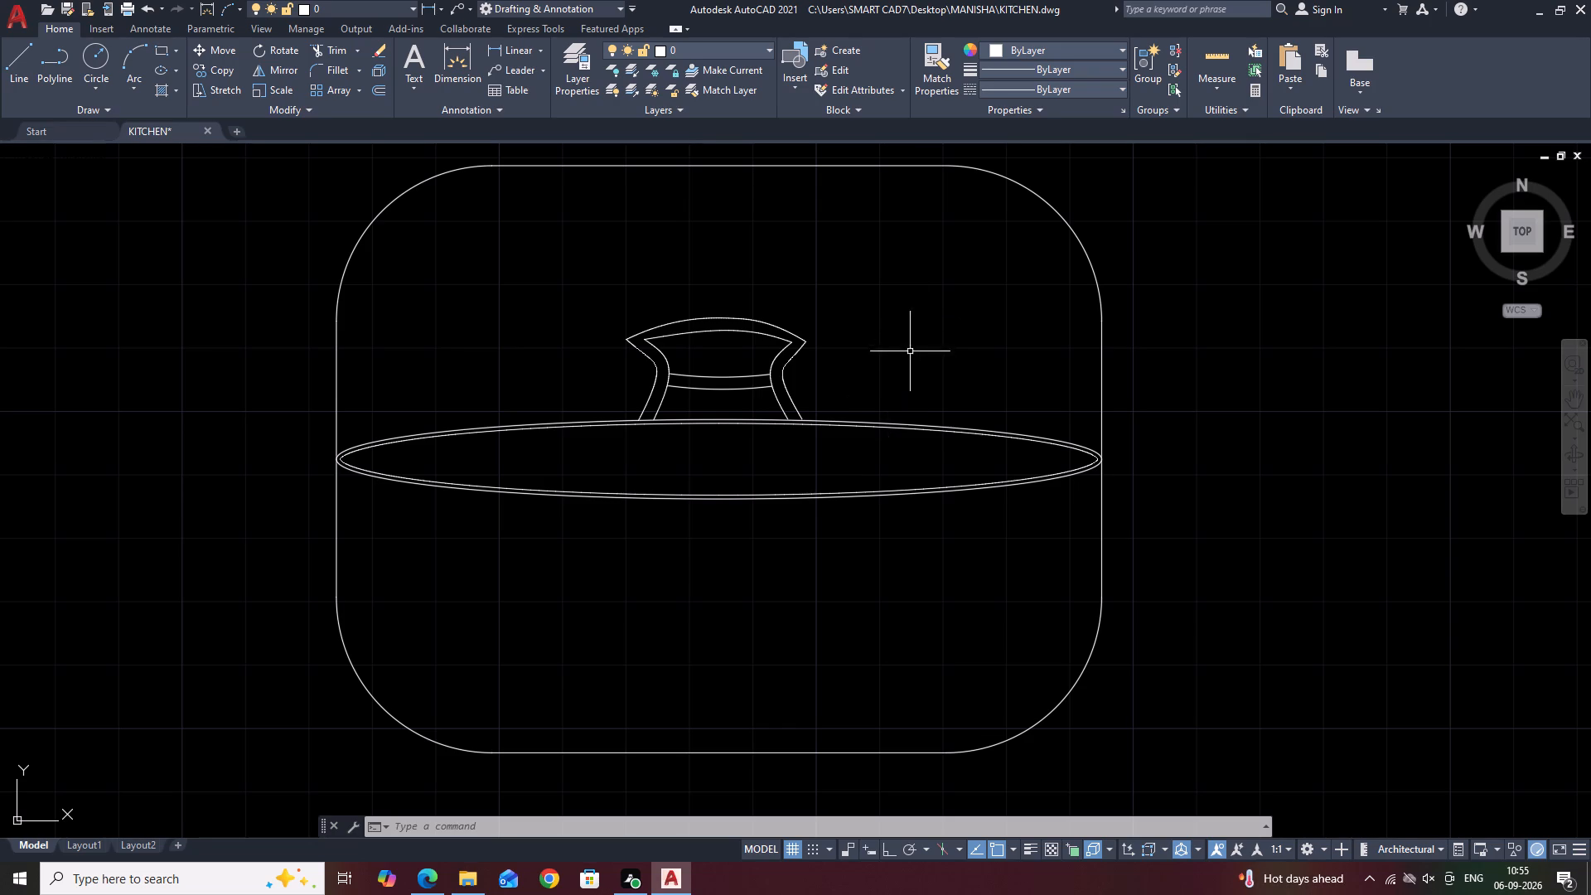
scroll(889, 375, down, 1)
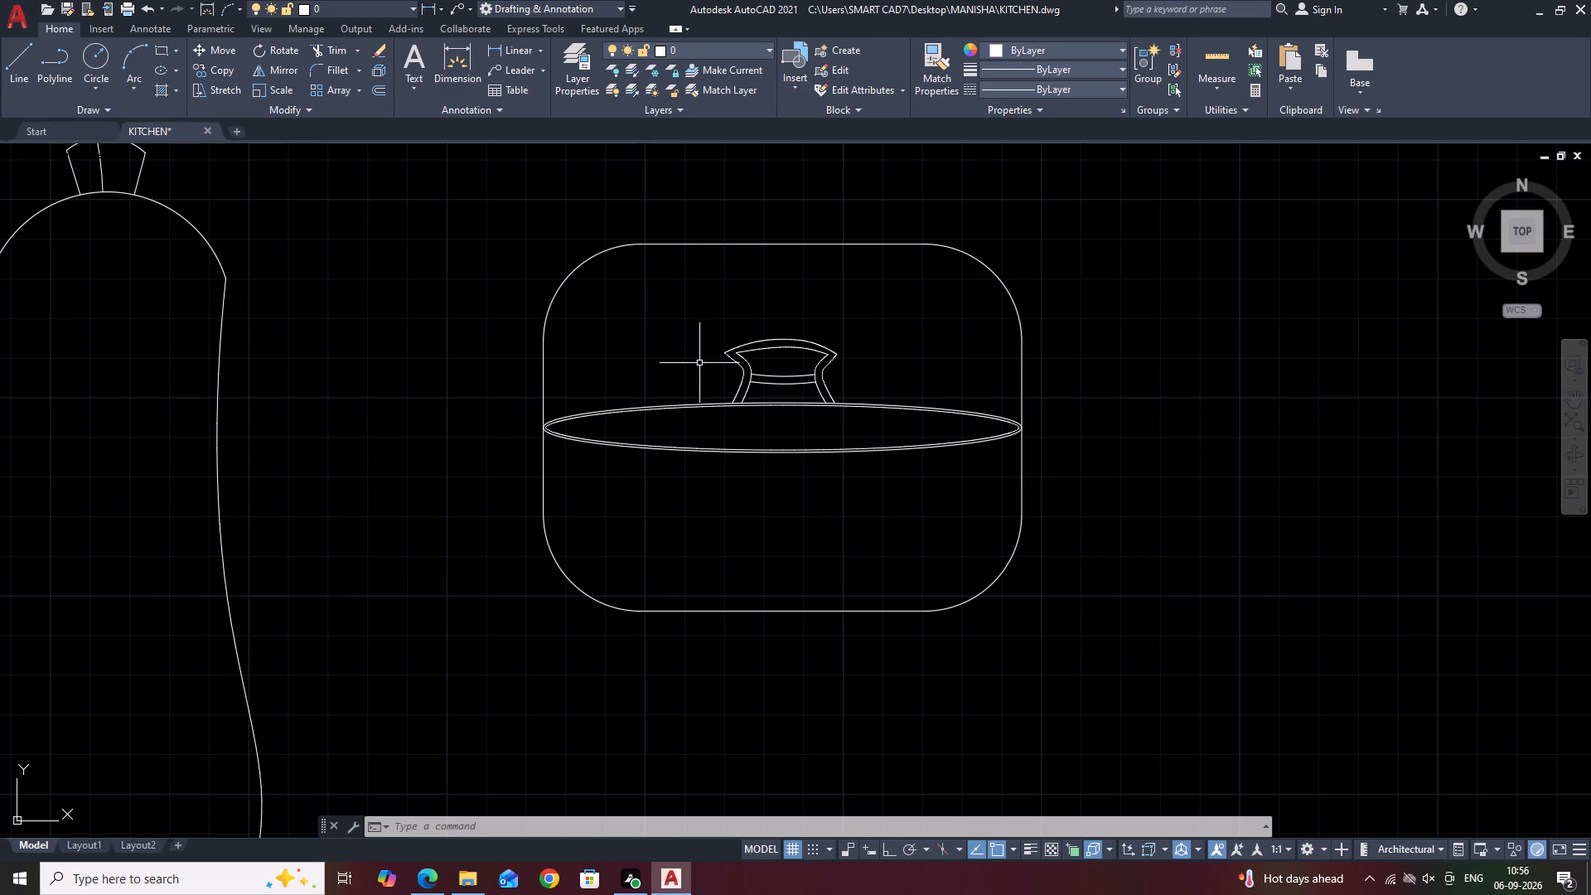
Mirror the knob across the horizontal axis through the ellipse's centre, keeping the original.
scroll(720, 393, up, 2)
click(701, 199)
scroll(770, 357, down, 2)
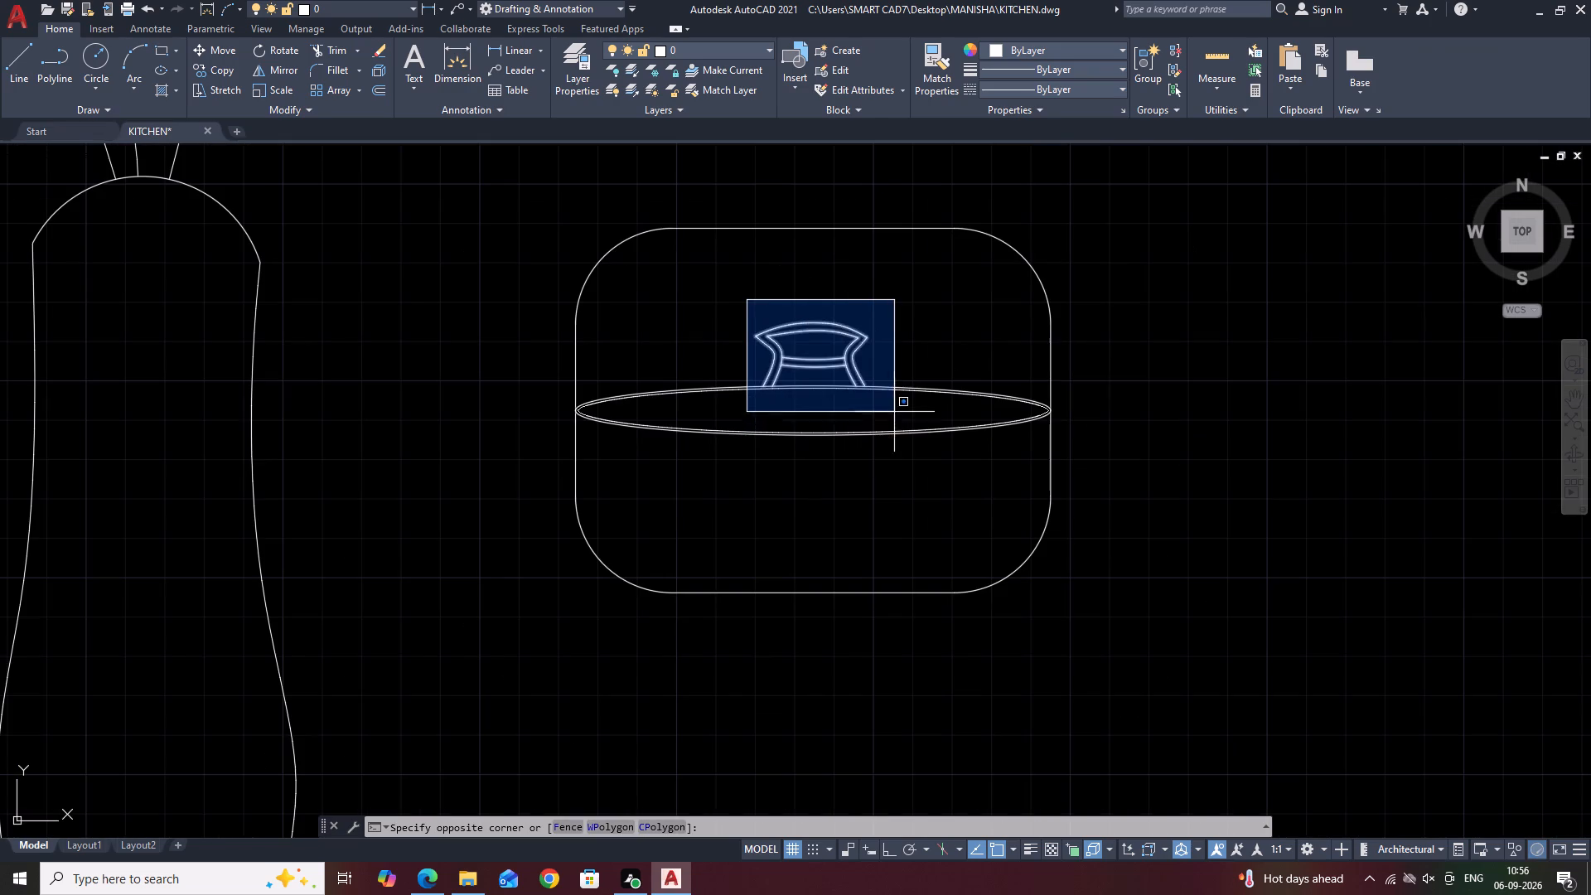
click(893, 407)
key(m)
text(I)
key(space)
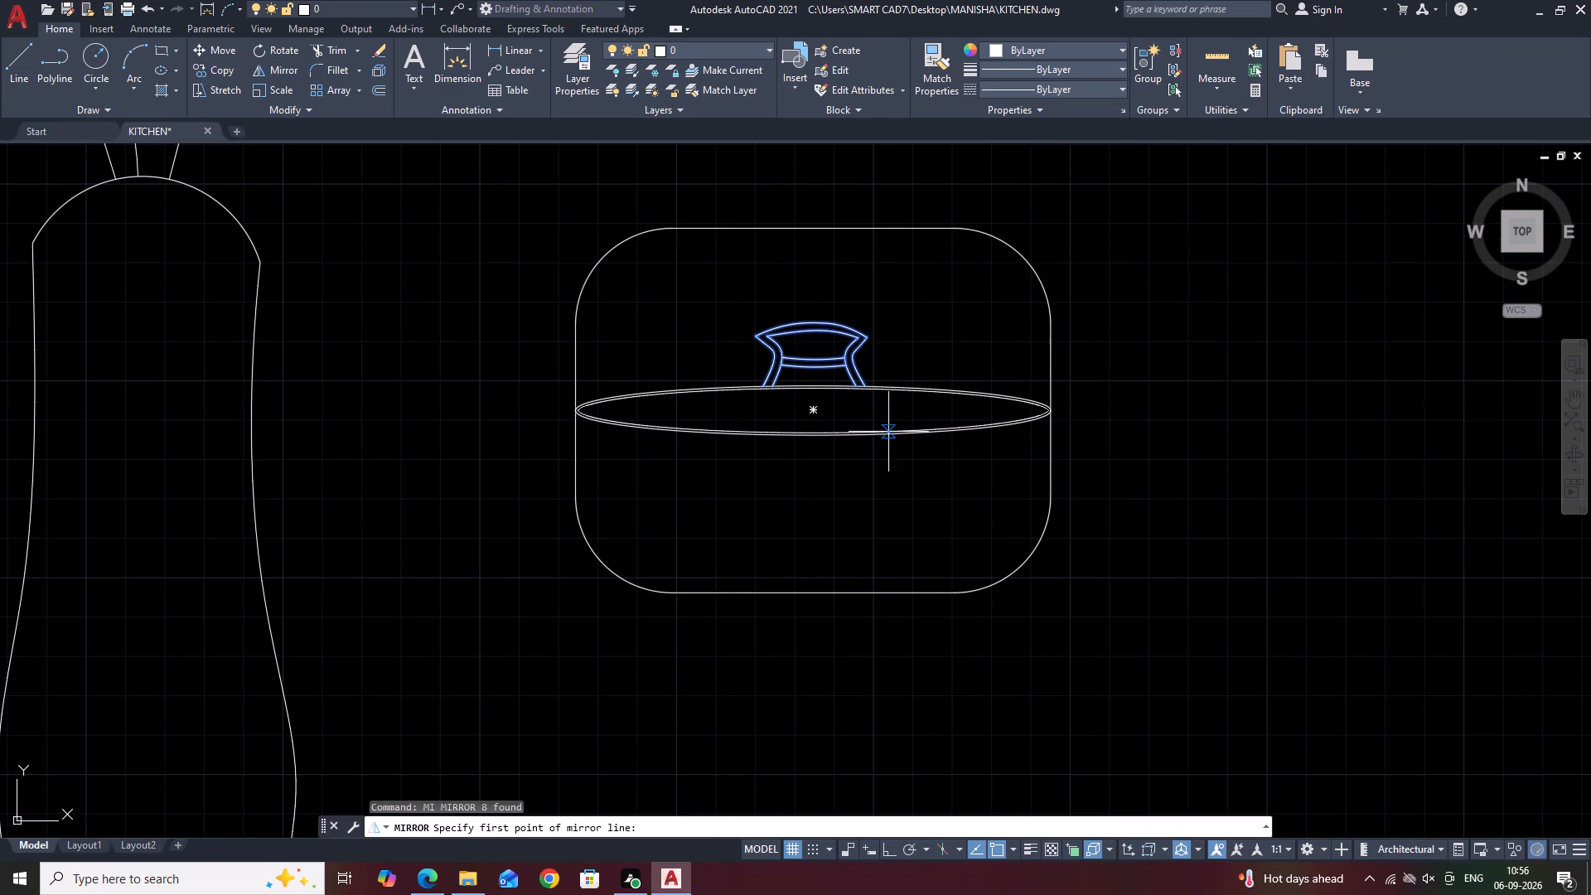
click(811, 409)
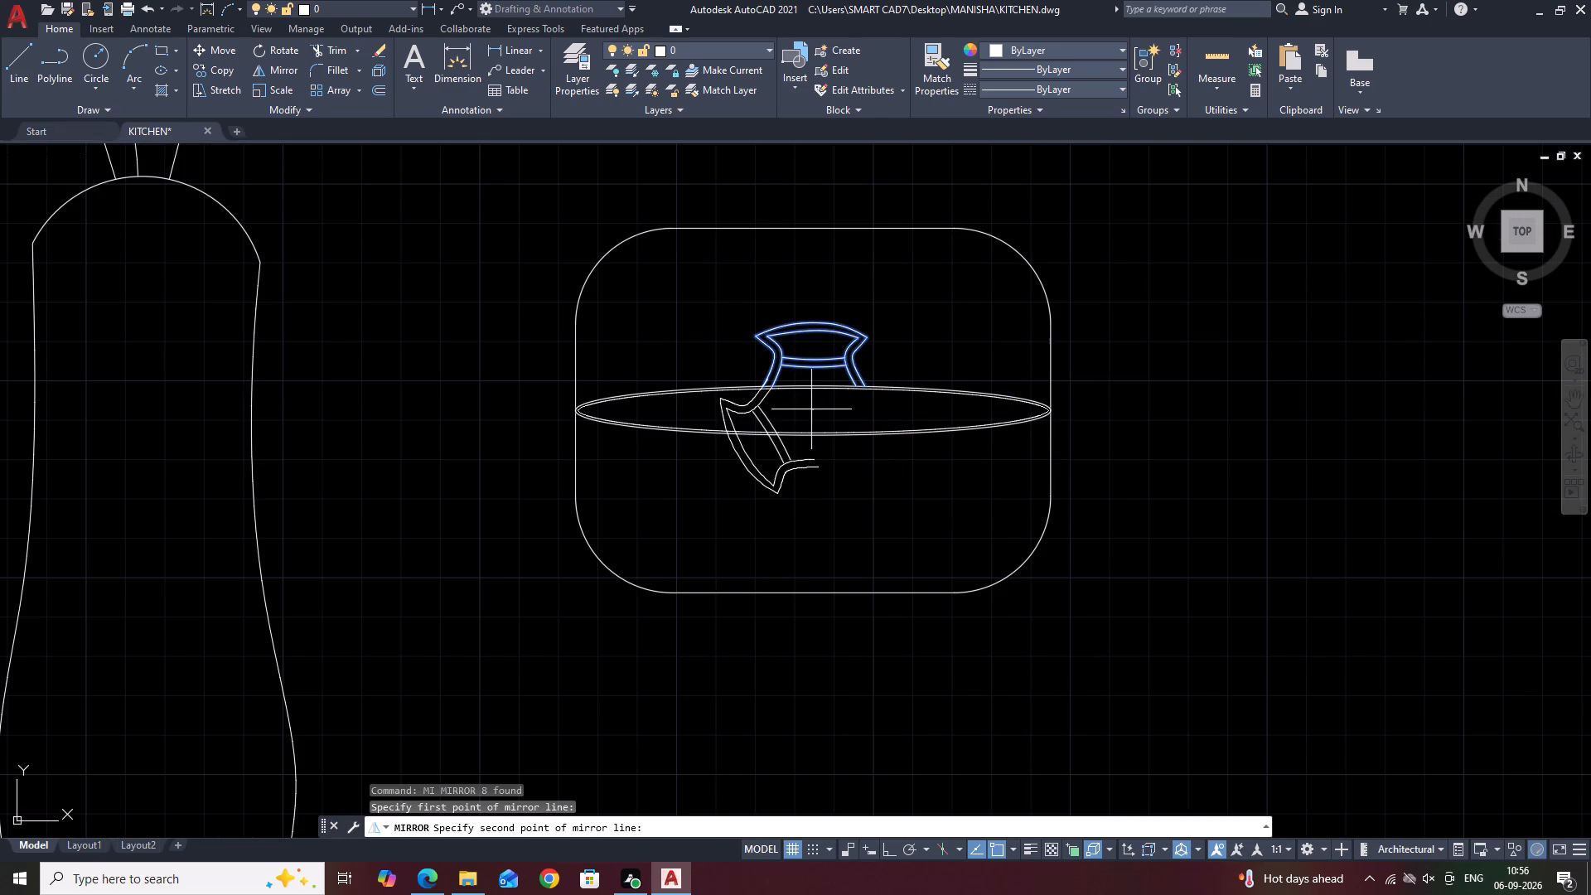
key(F8)
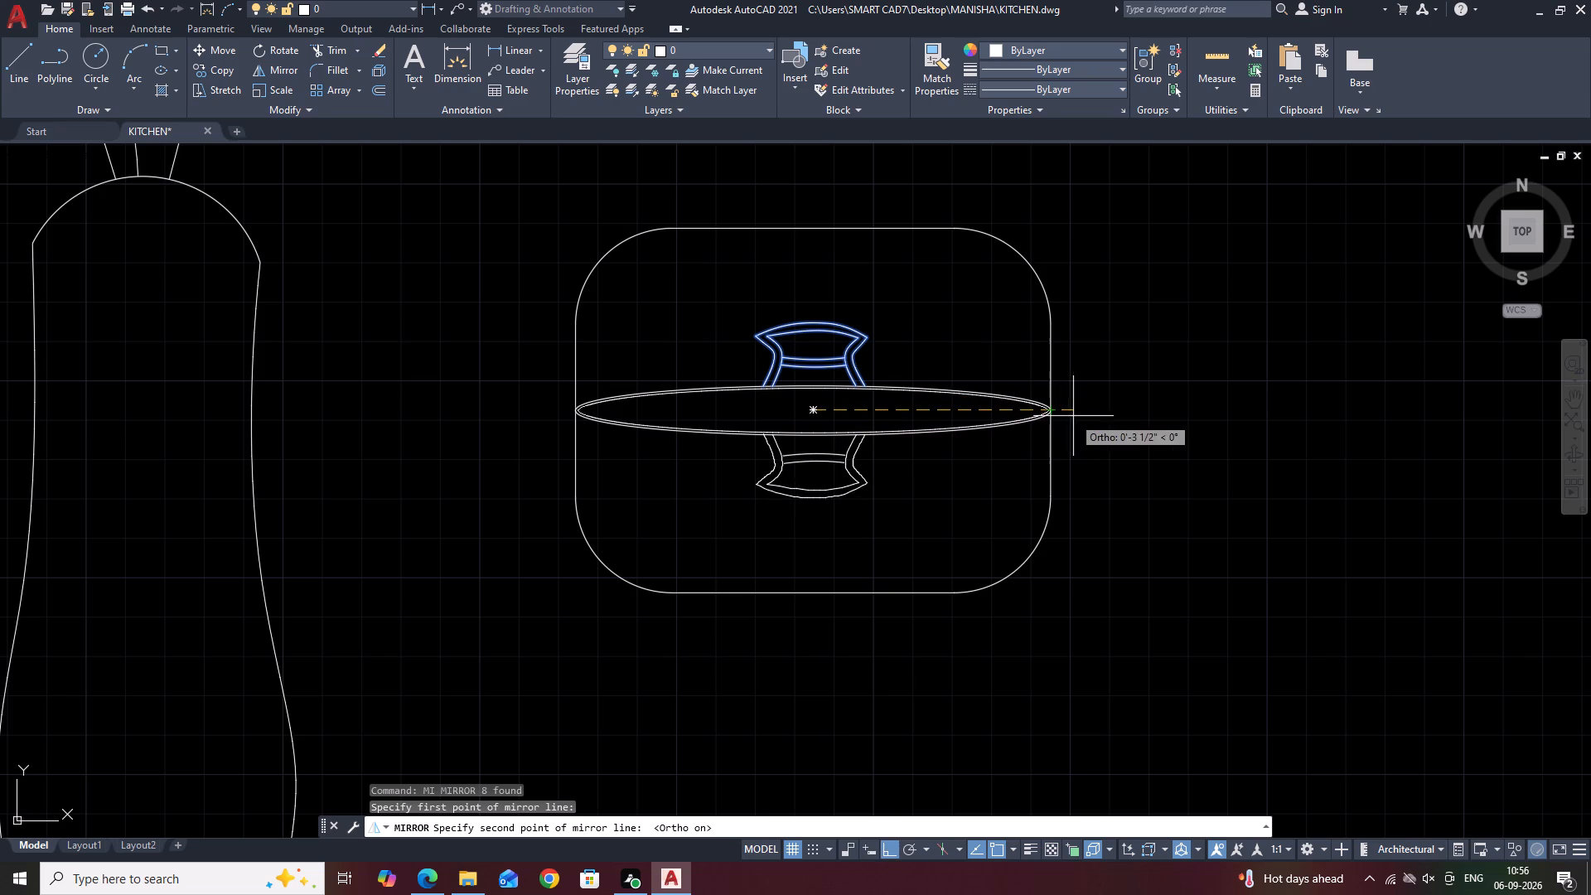
click(1076, 414)
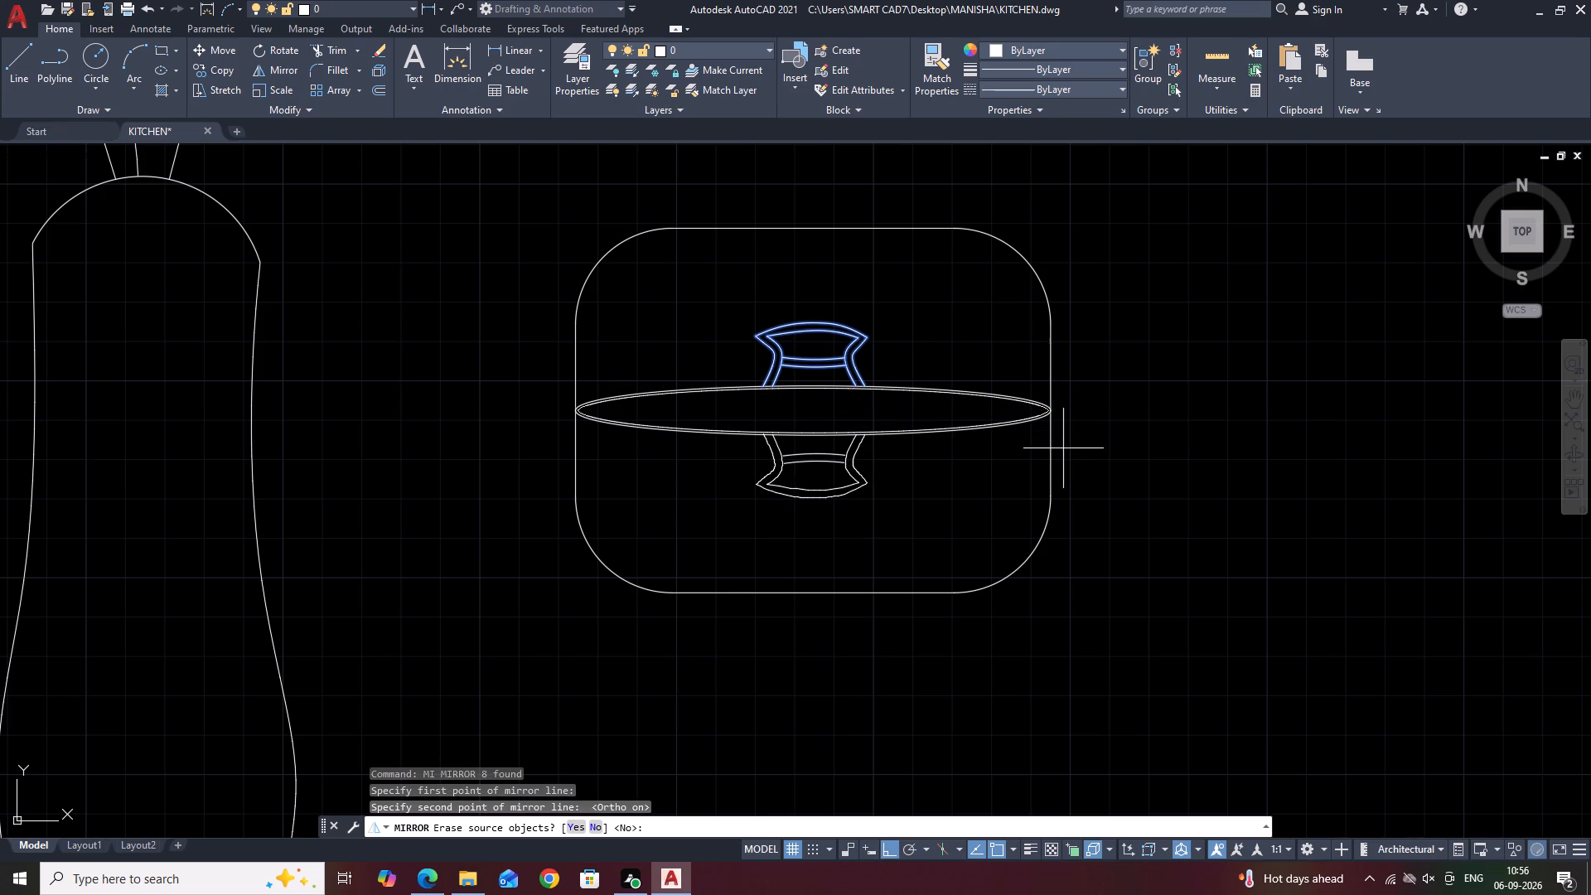
key(Return)
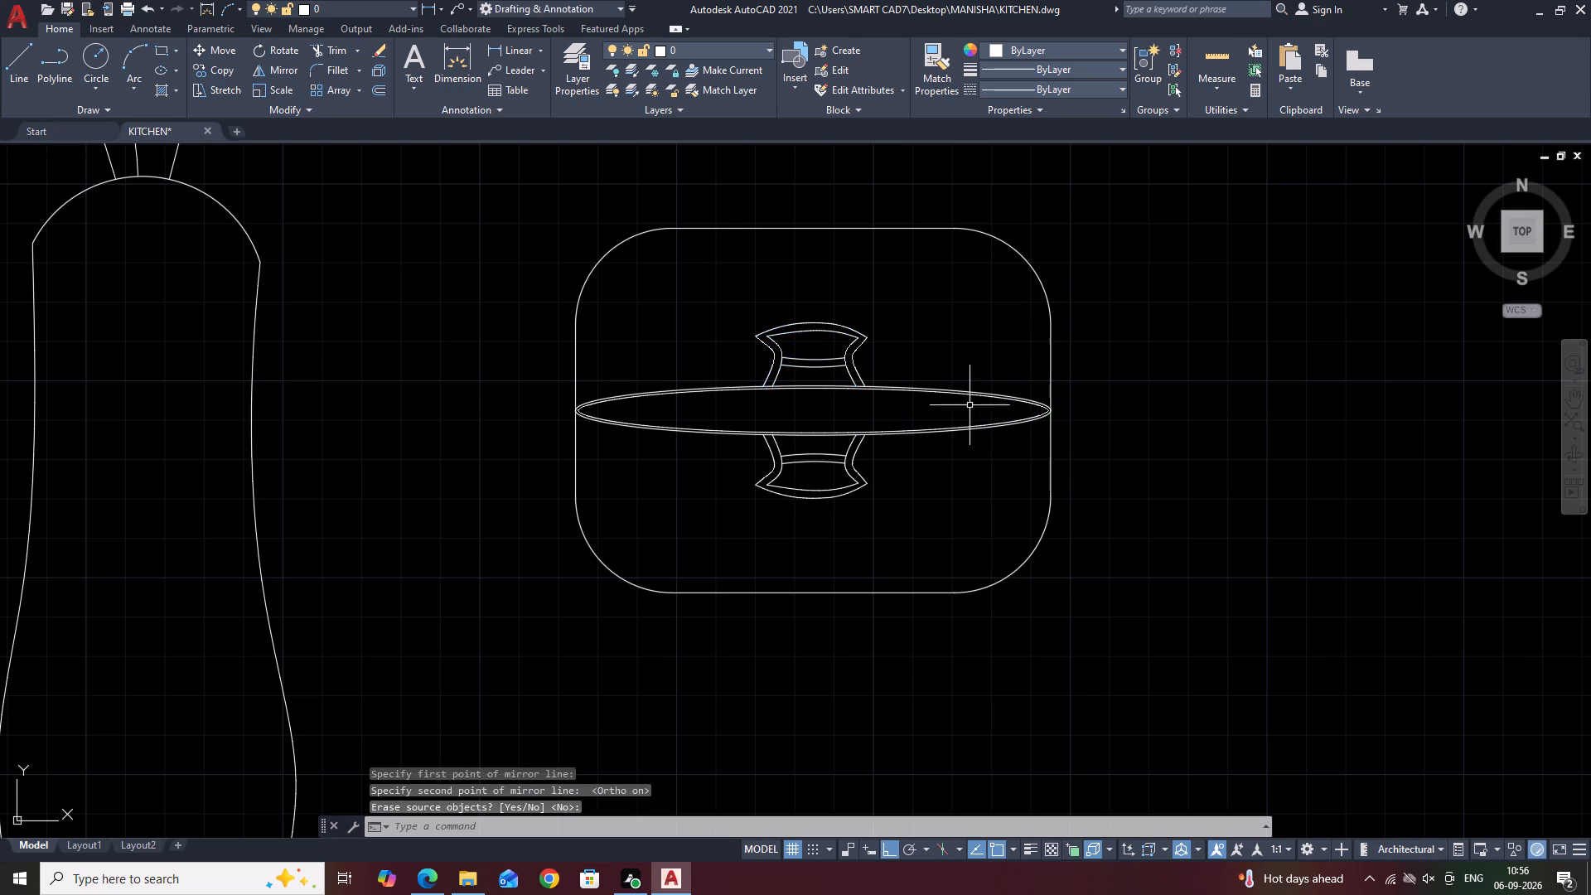
Examine how the container sits among the bottles, dishes and cabinets of the kitchen elevation.
scroll(896, 341, down, 3)
middle_drag(1066, 322, 713, 329)
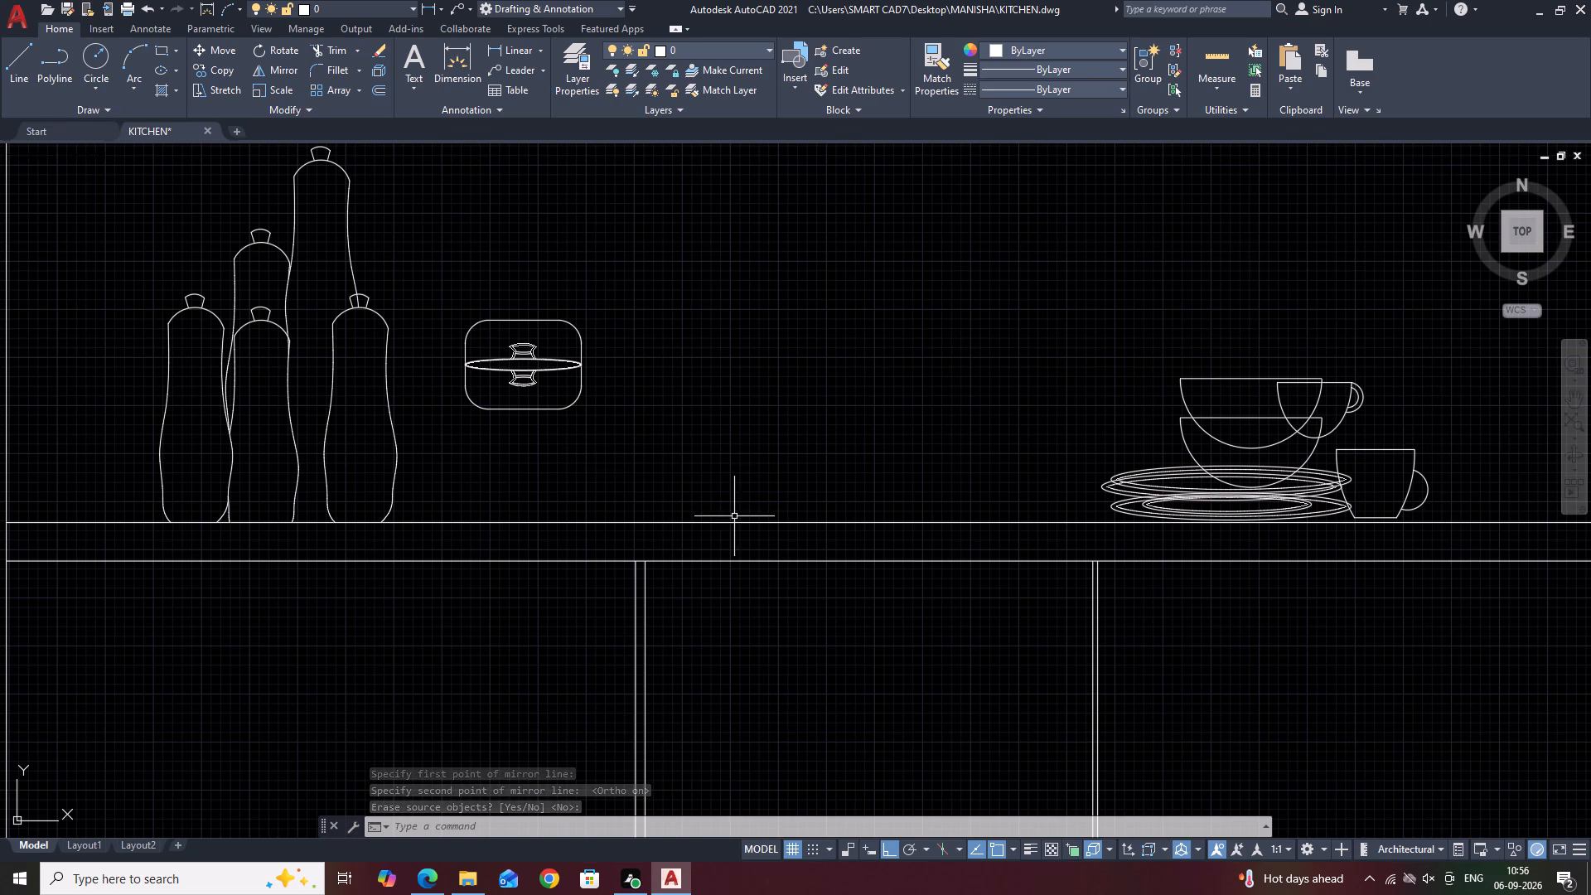
middle_drag(732, 481, 641, 466)
scroll(728, 481, down, 1)
middle_drag(801, 507, 806, 510)
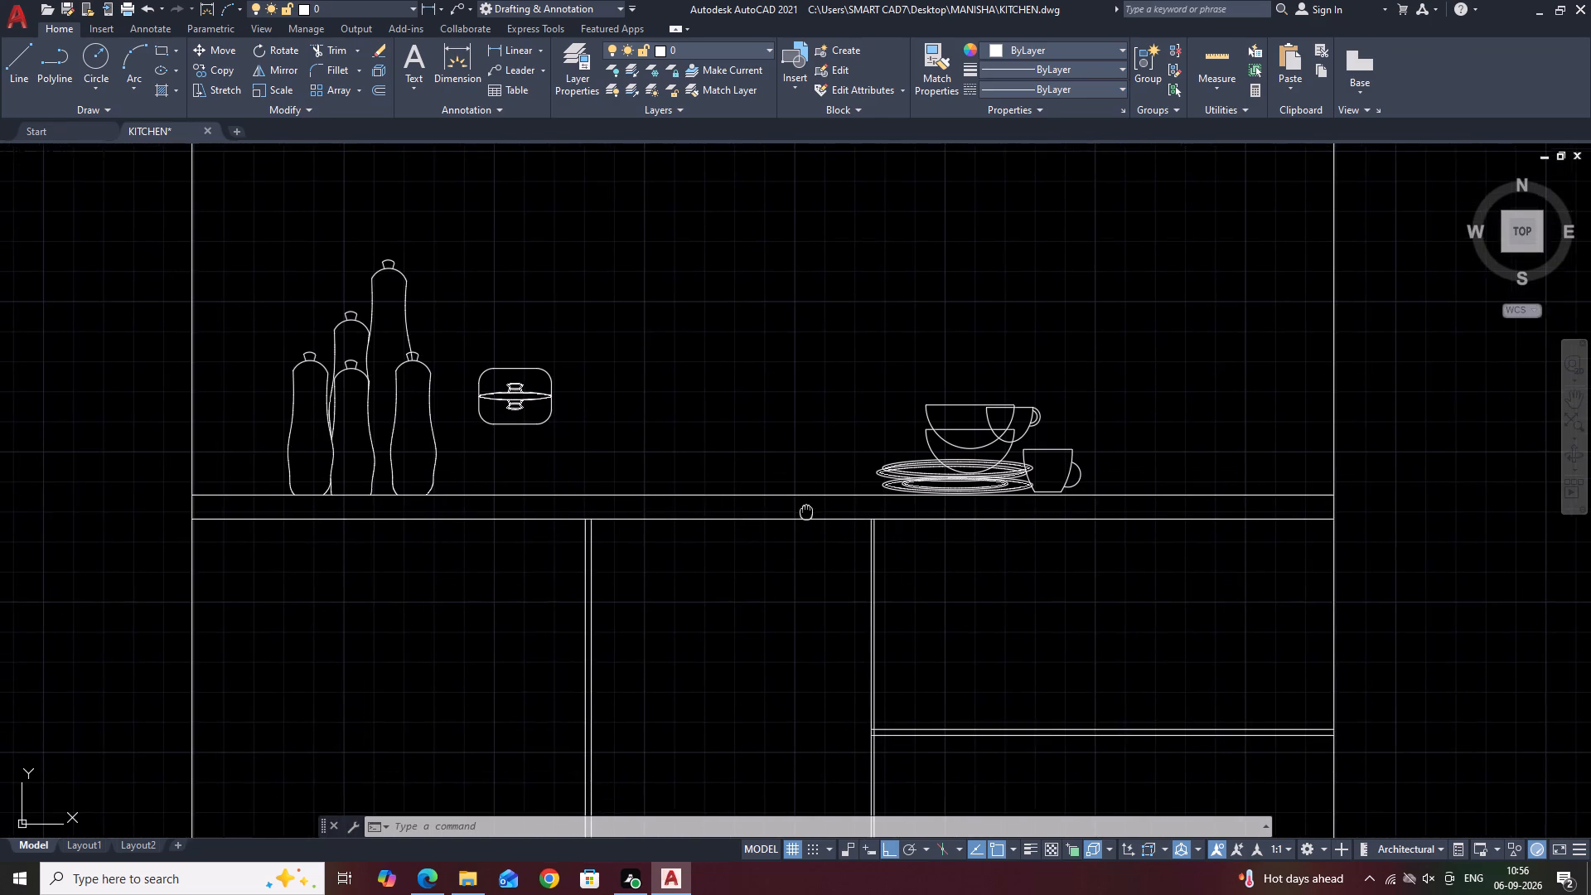
middle_drag(806, 510, 877, 530)
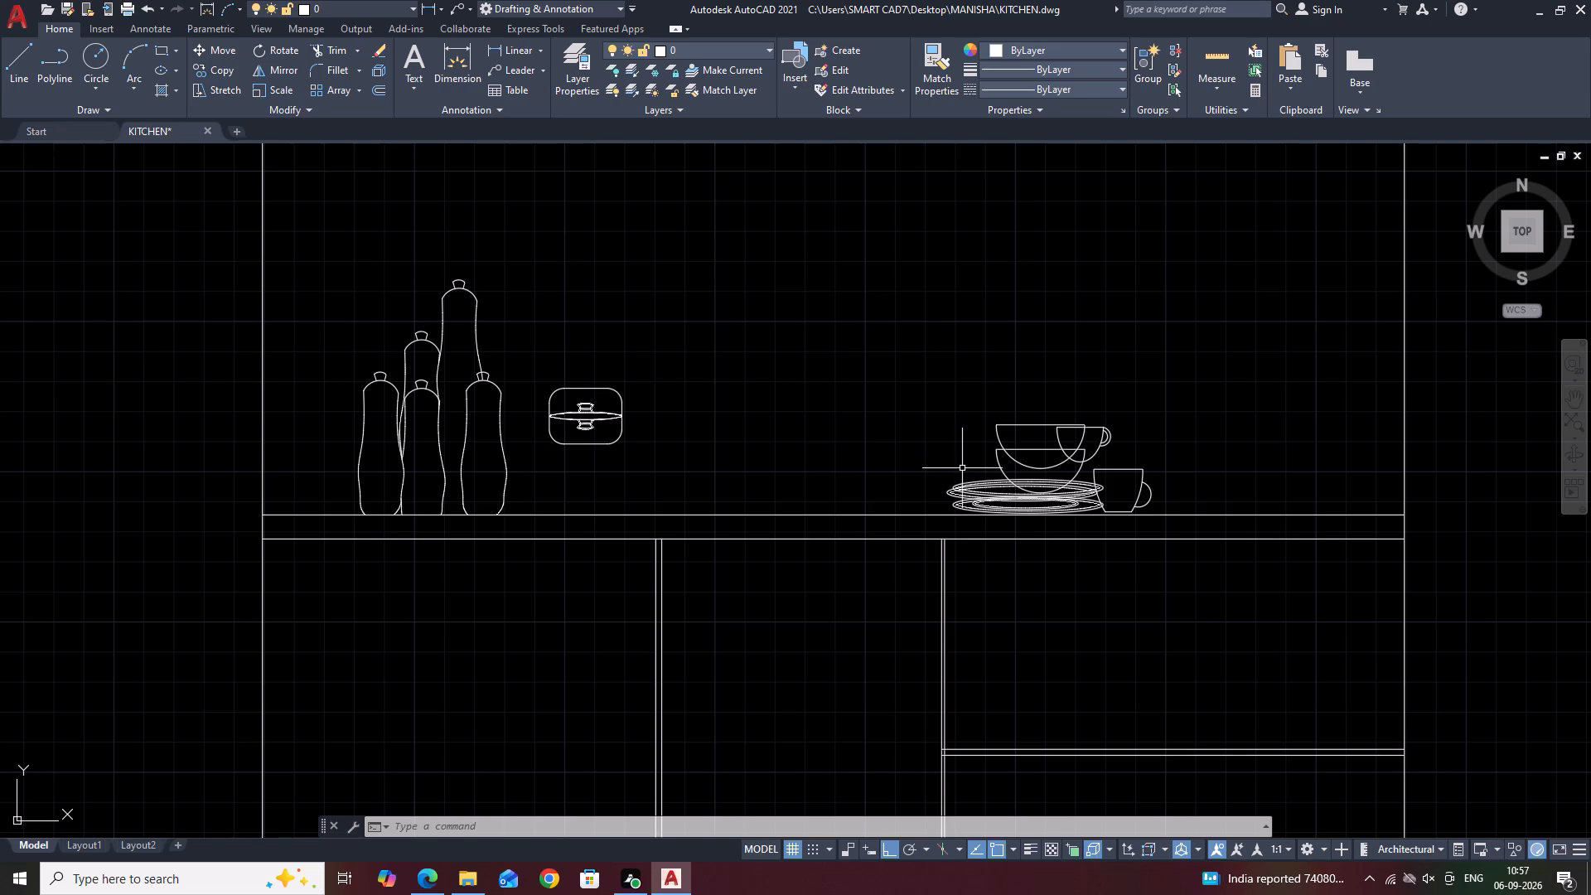
scroll(984, 483, down, 2)
scroll(1001, 501, up, 1)
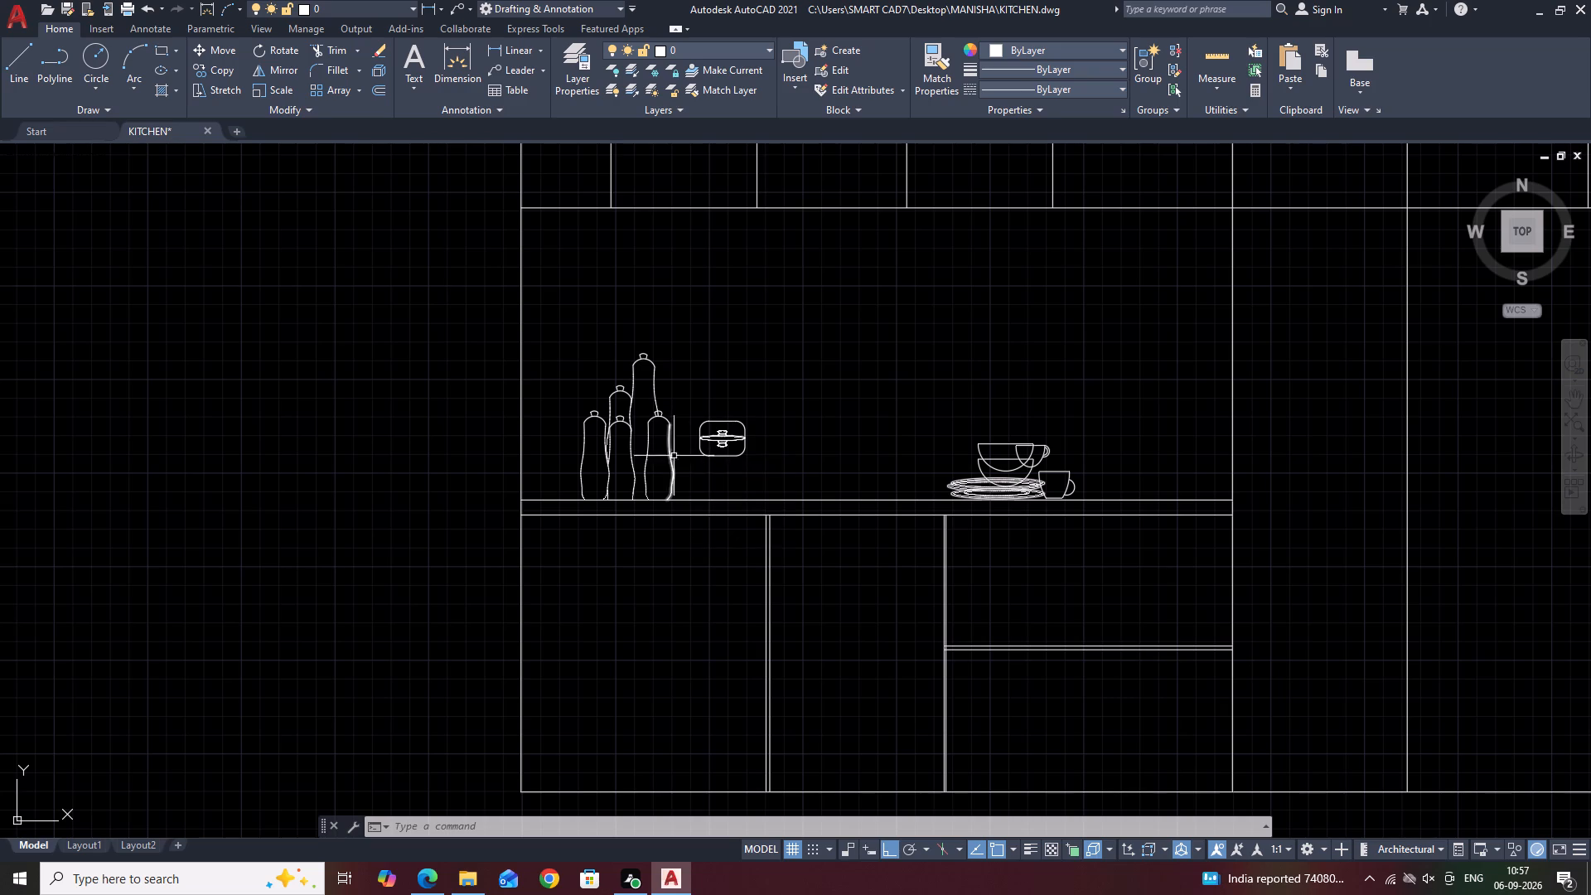
scroll(953, 0, up, 1)
Draw a line across the upper body of the front middle bottle and another across the rightmost bottle.
middle_drag(728, 464, 833, 454)
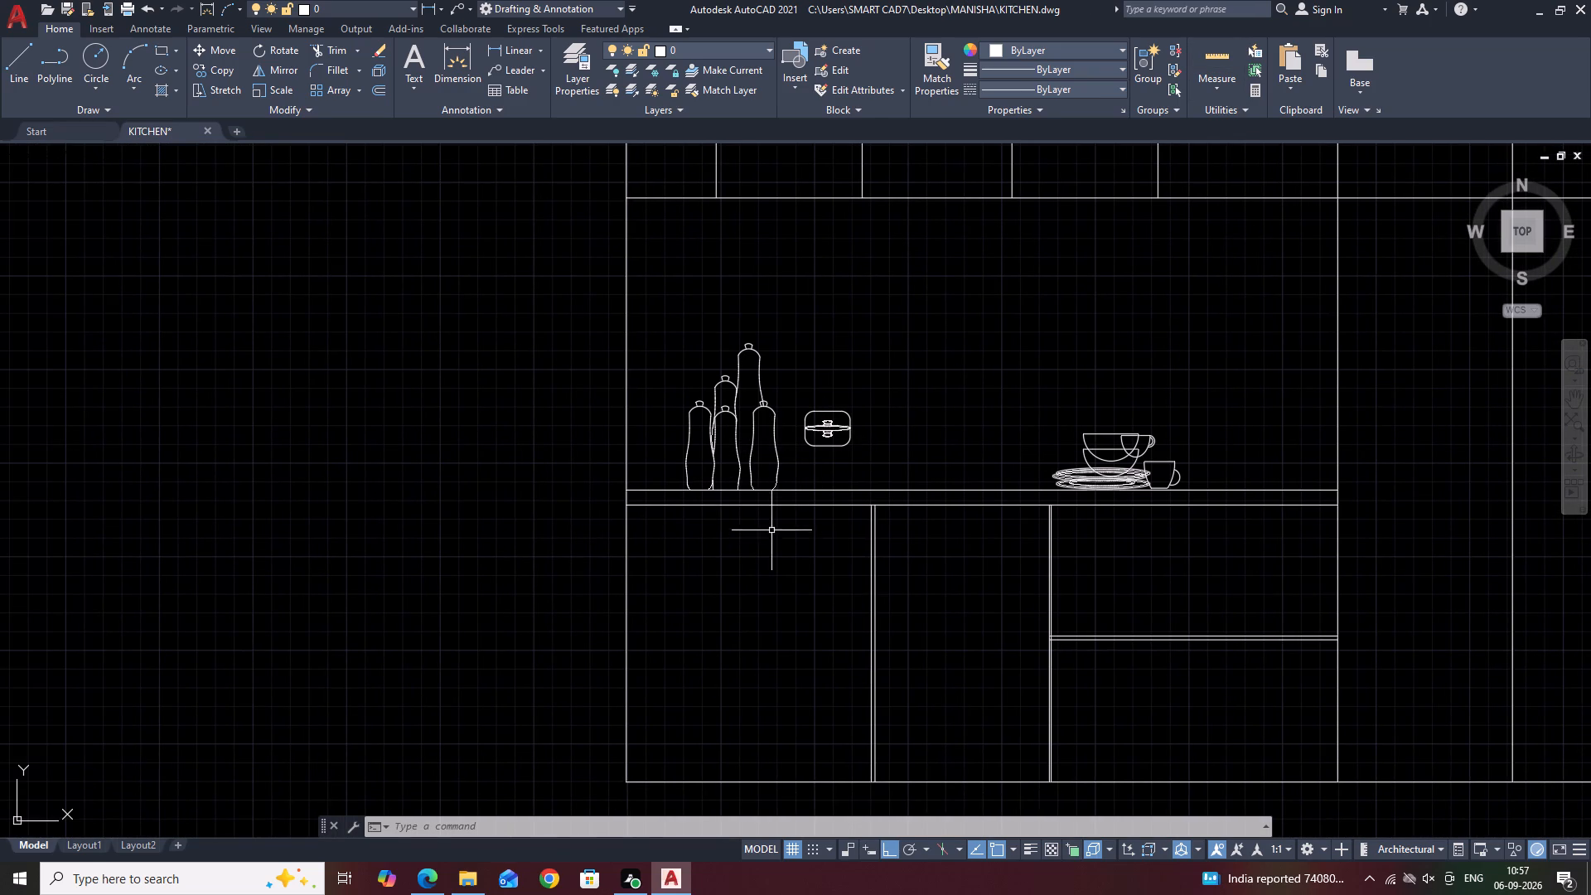
scroll(704, 413, up, 3)
text(L)
key(space)
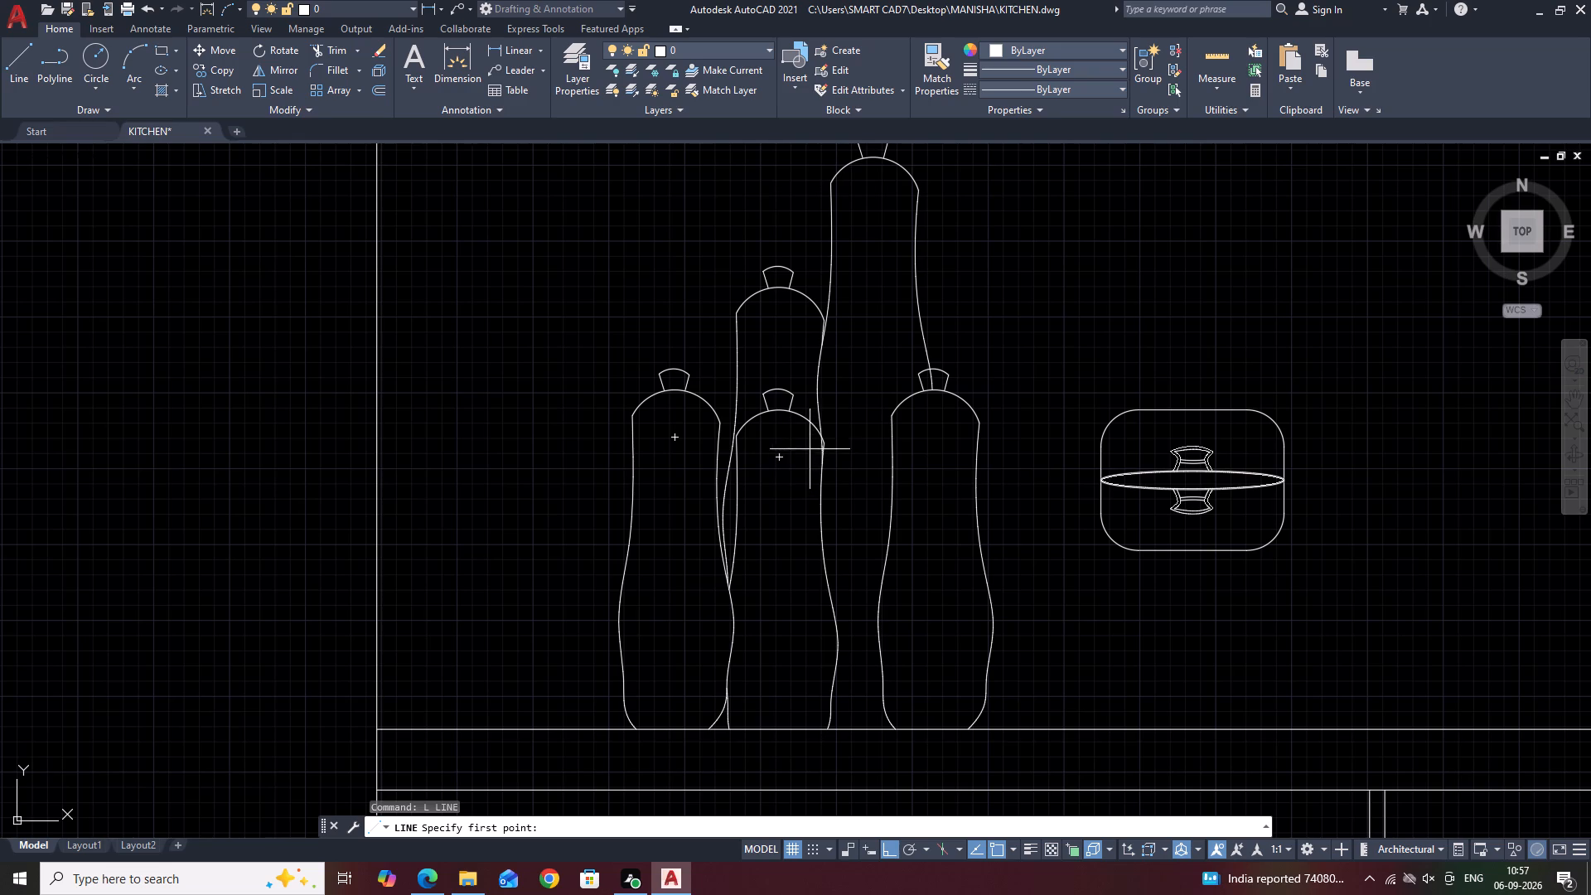
click(737, 482)
click(822, 486)
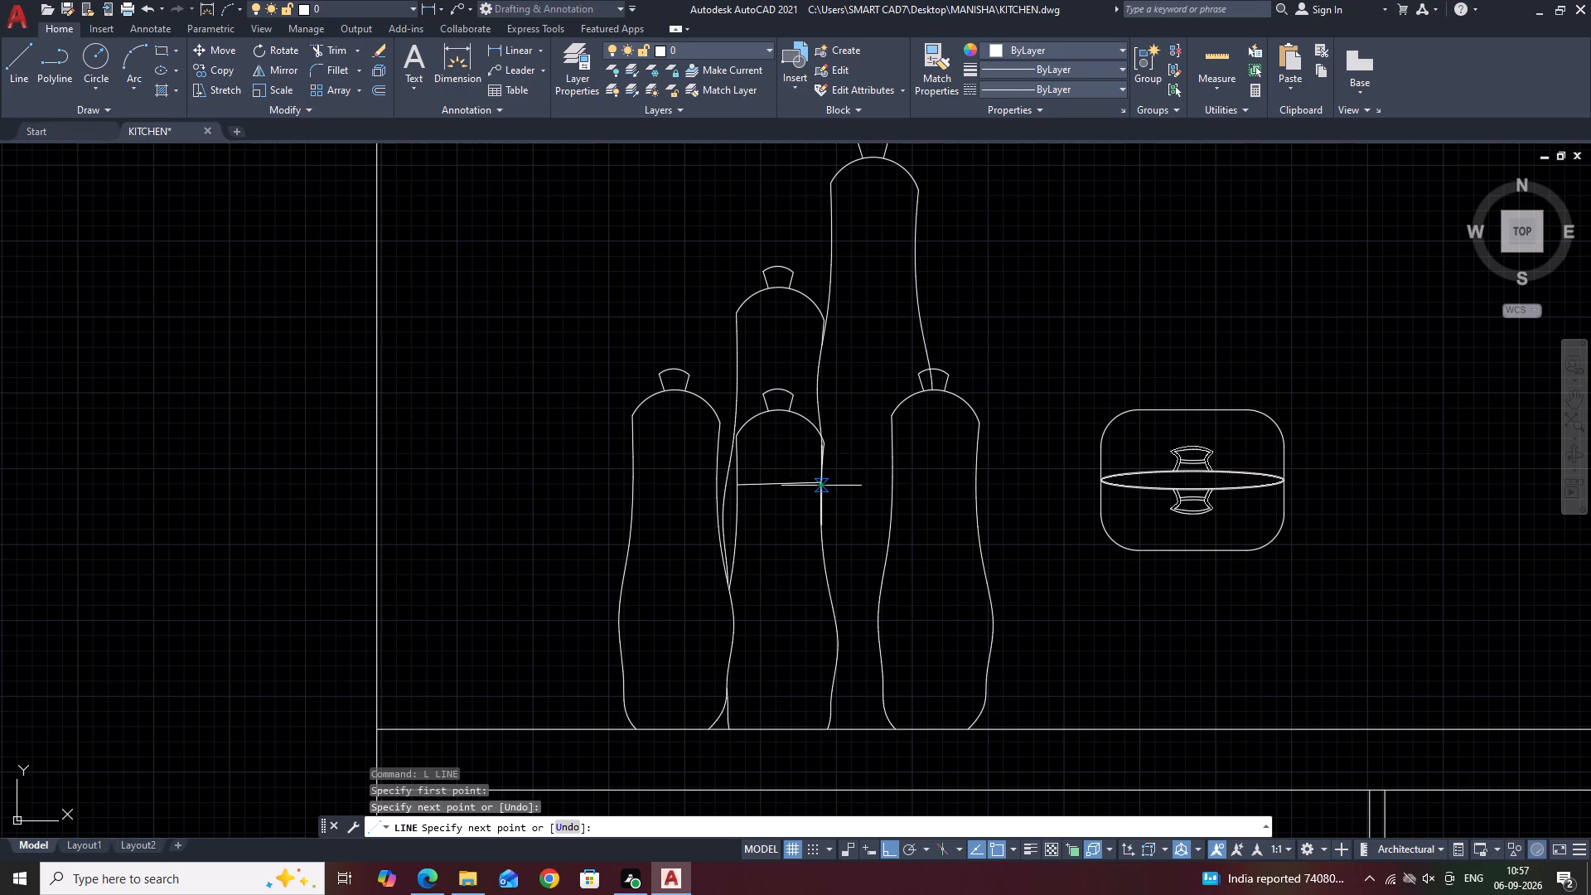
key(Escape)
key(space)
click(887, 462)
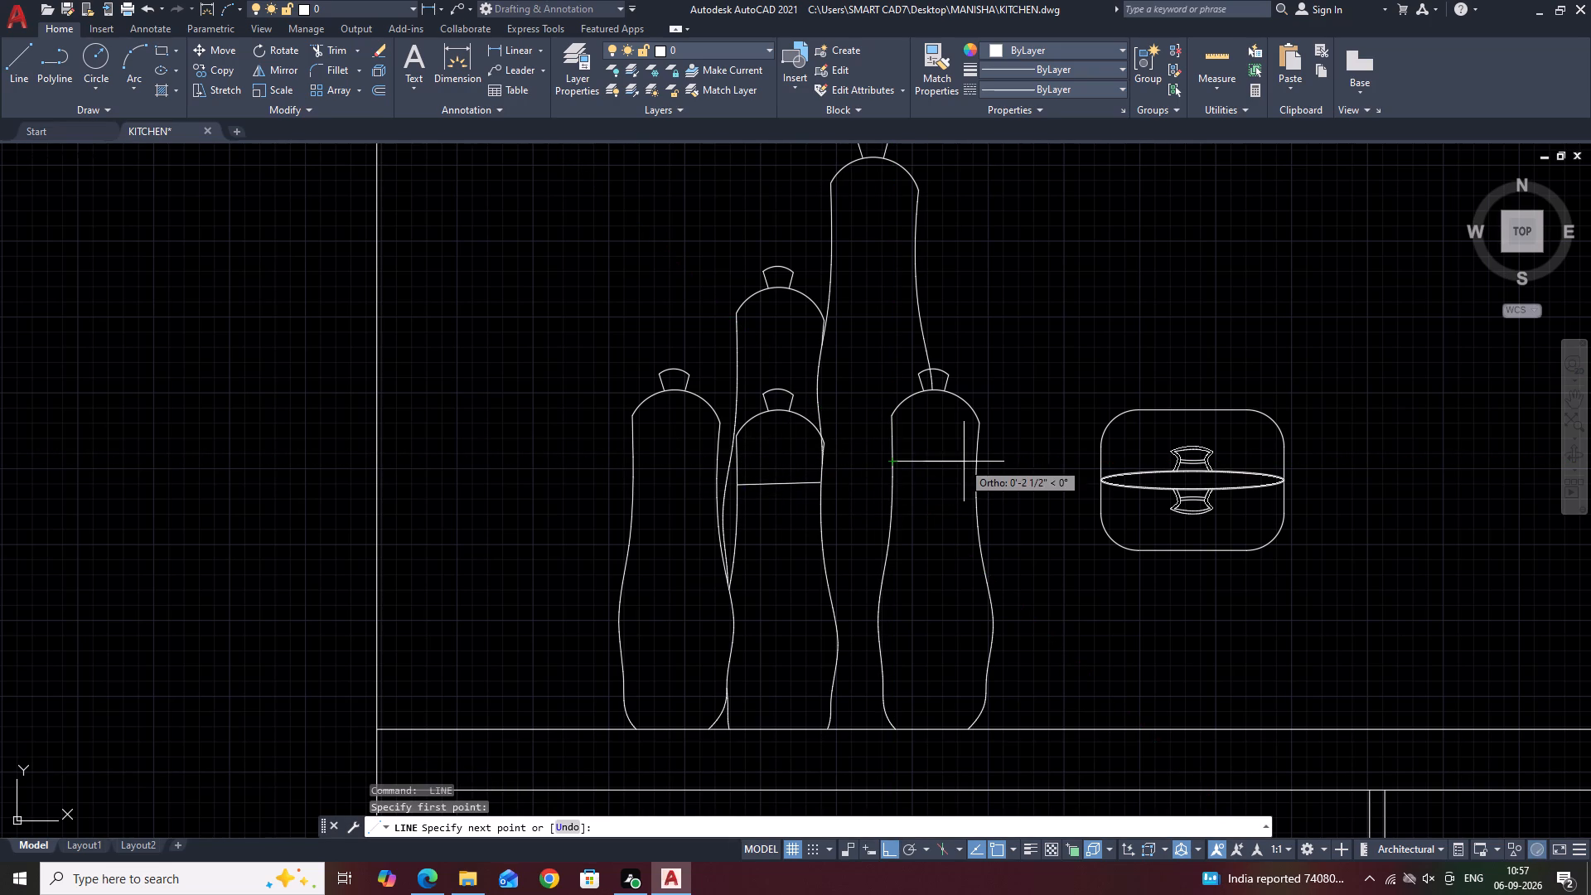
click(972, 464)
key(Escape)
Rotate the whole container with both knobs slightly clockwise, freehand, about the lower middle of its ellipse.
middle_drag(1026, 399, 1026, 398)
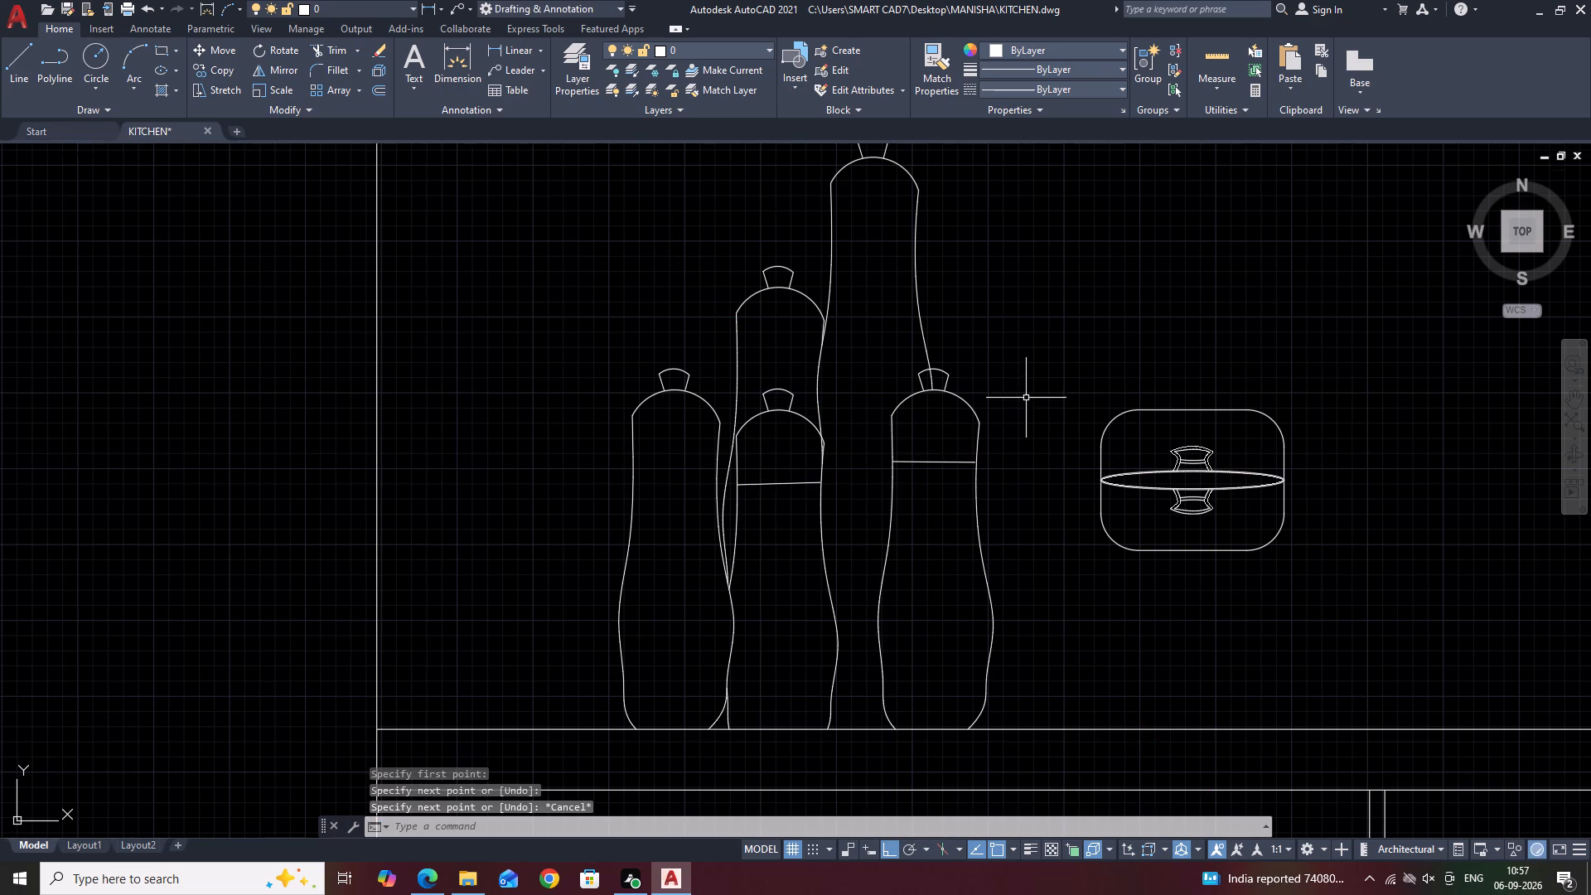
middle_drag(1026, 398, 913, 424)
click(954, 365)
click(1193, 618)
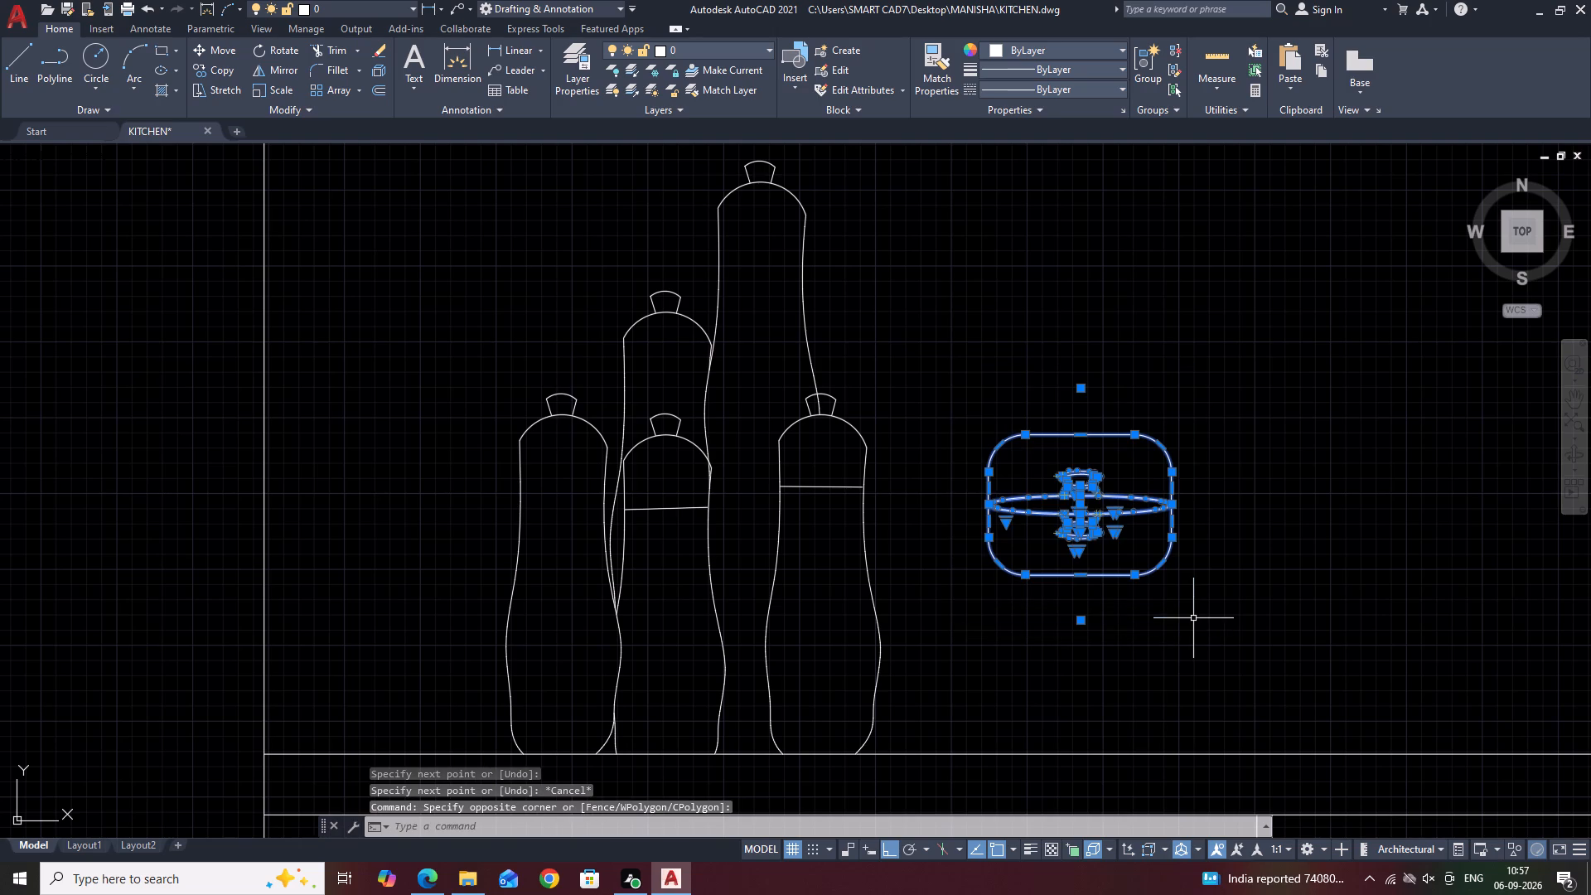
key(r)
key(o)
key(space)
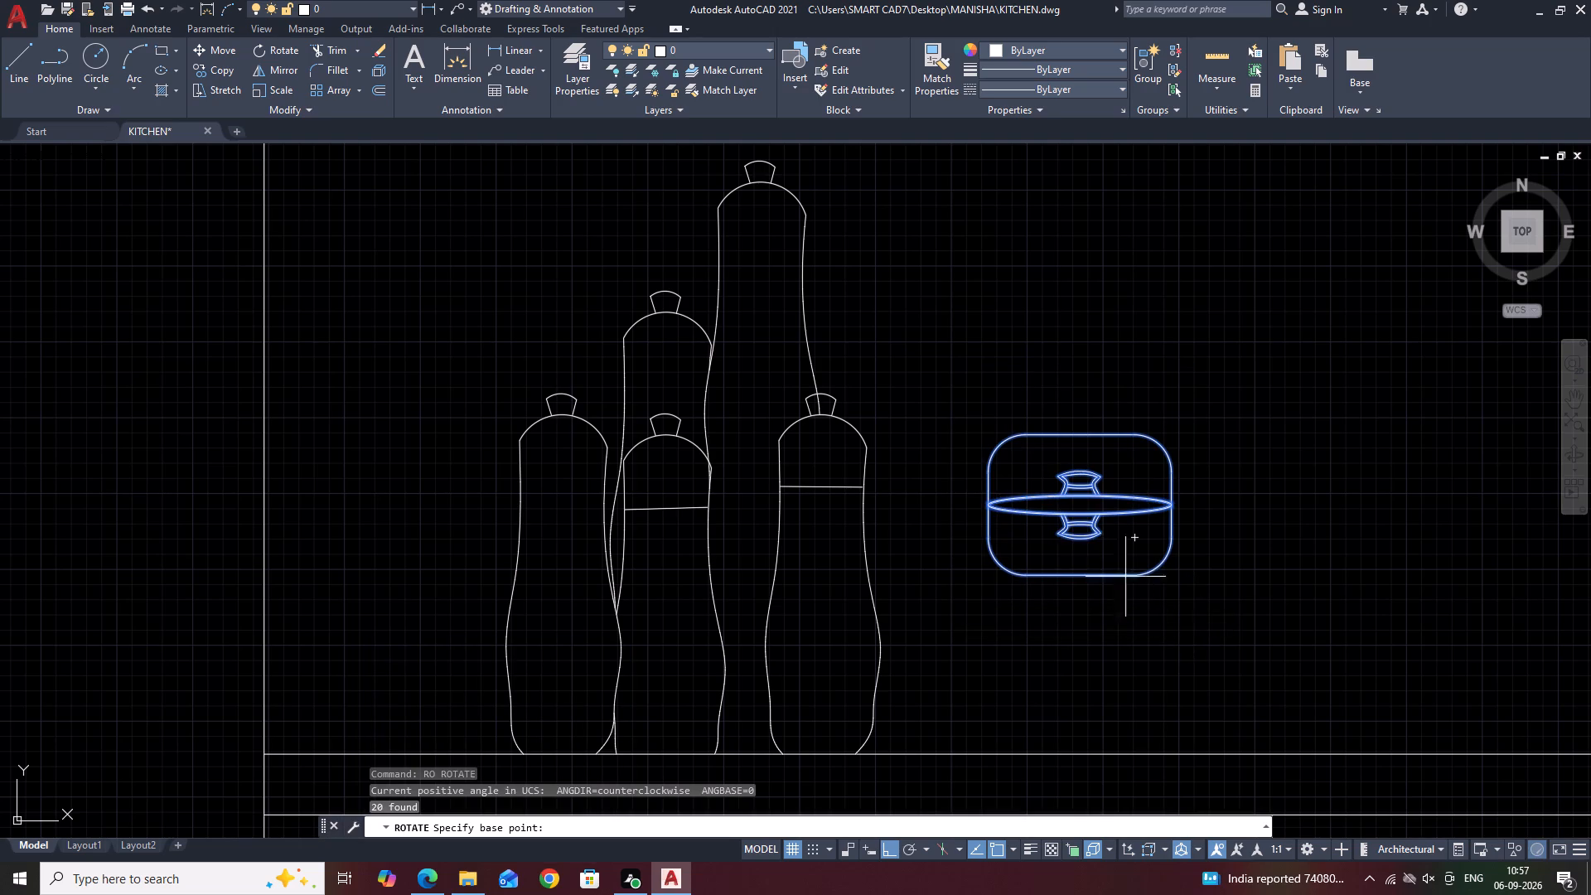
click(1080, 512)
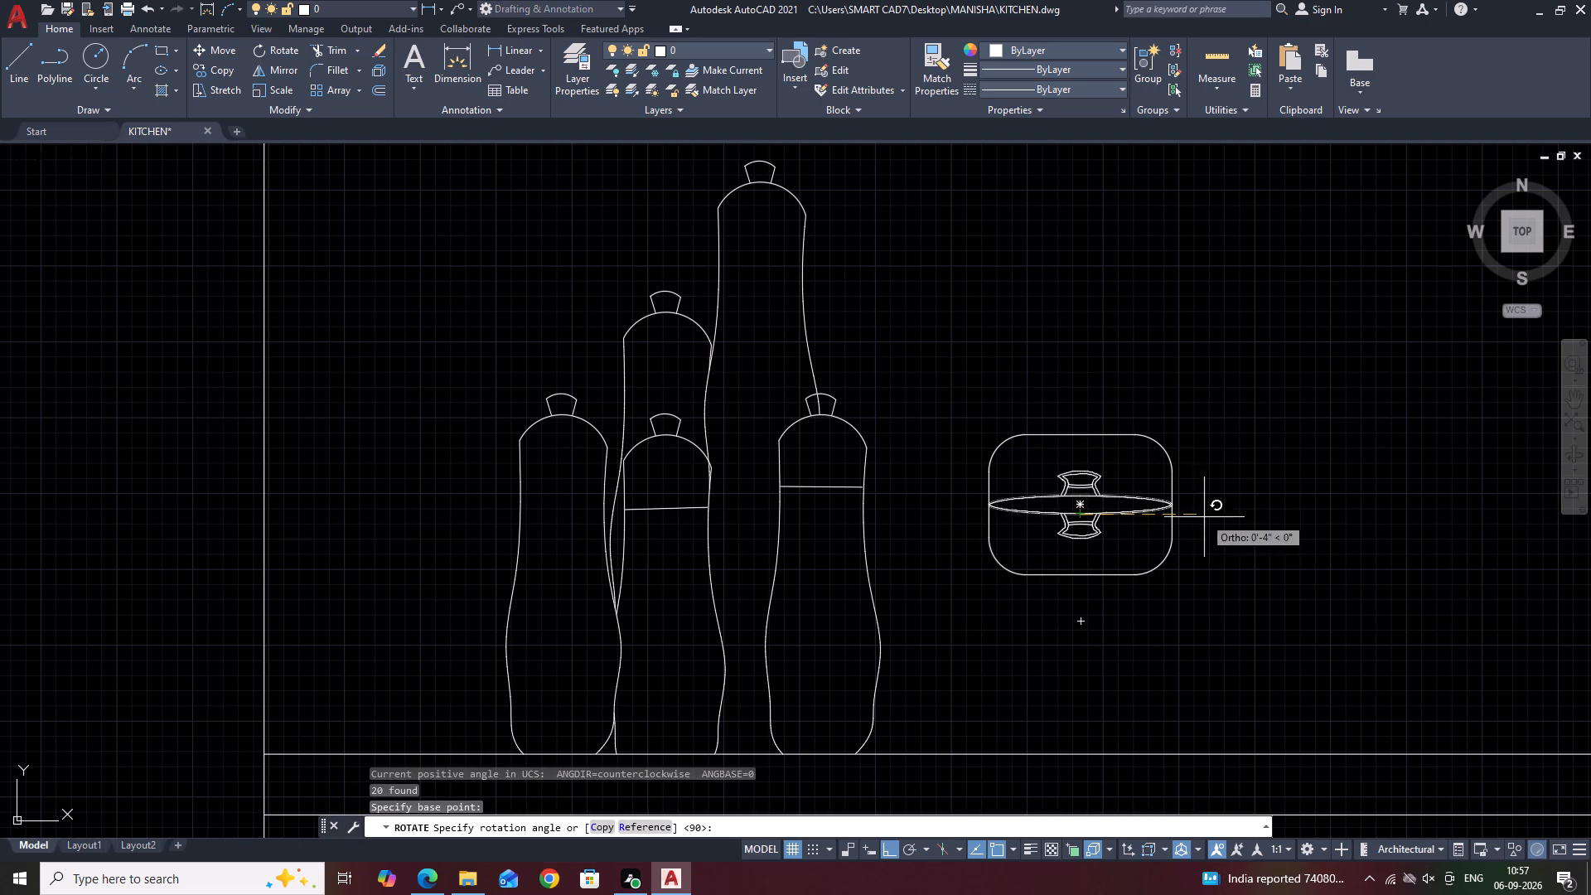
key(F8)
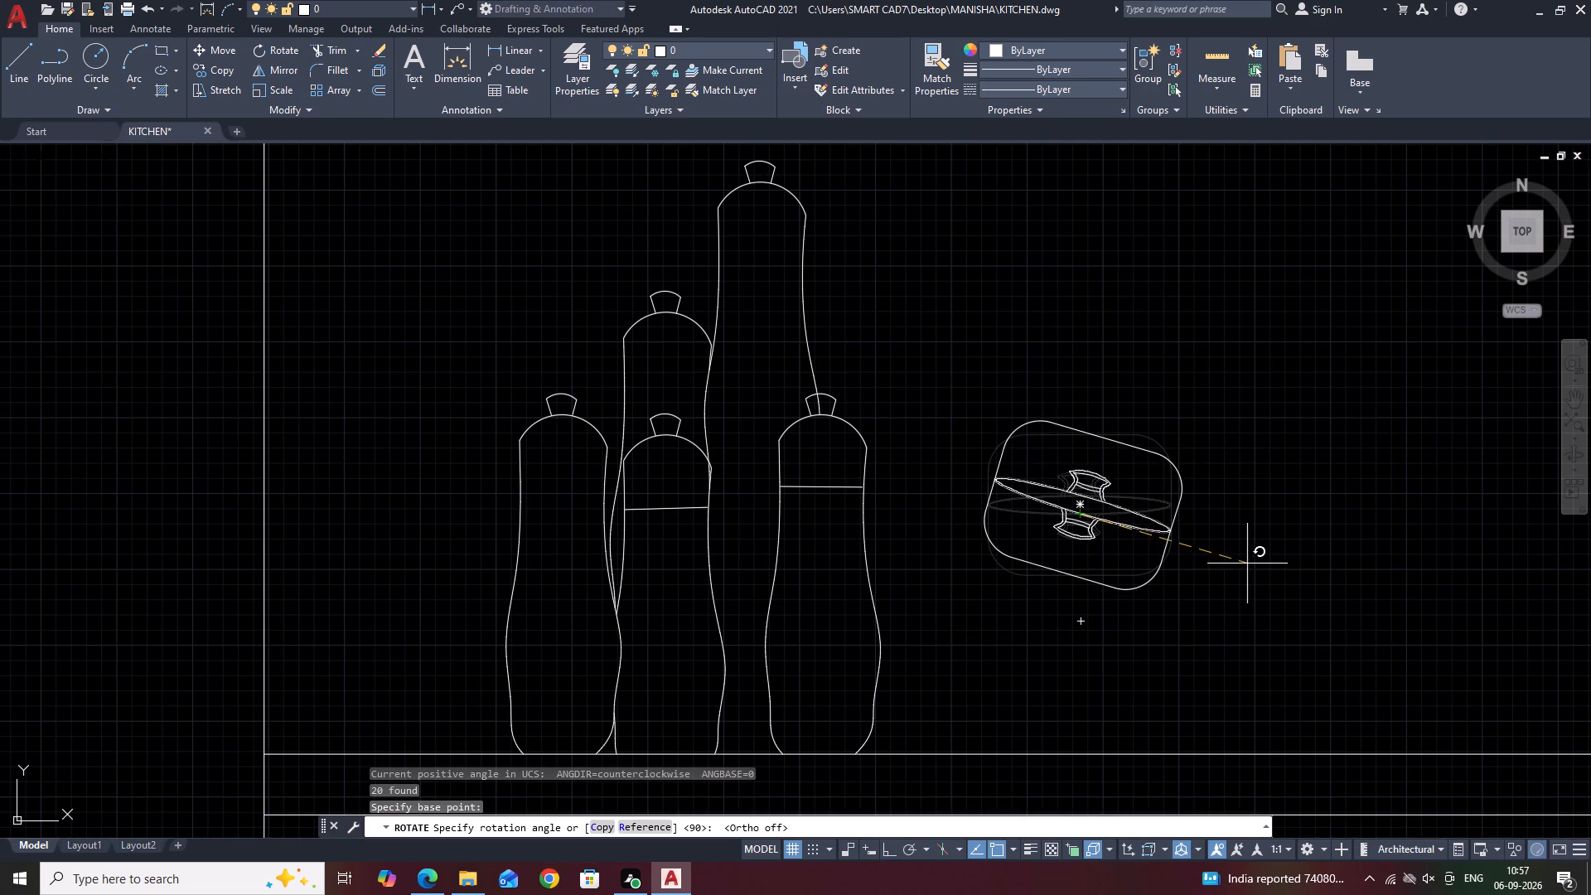
click(1247, 564)
Move the whole tilted container with its knobs sideways so its edge slightly overlaps the rightmost bottle.
click(971, 321)
click(1232, 638)
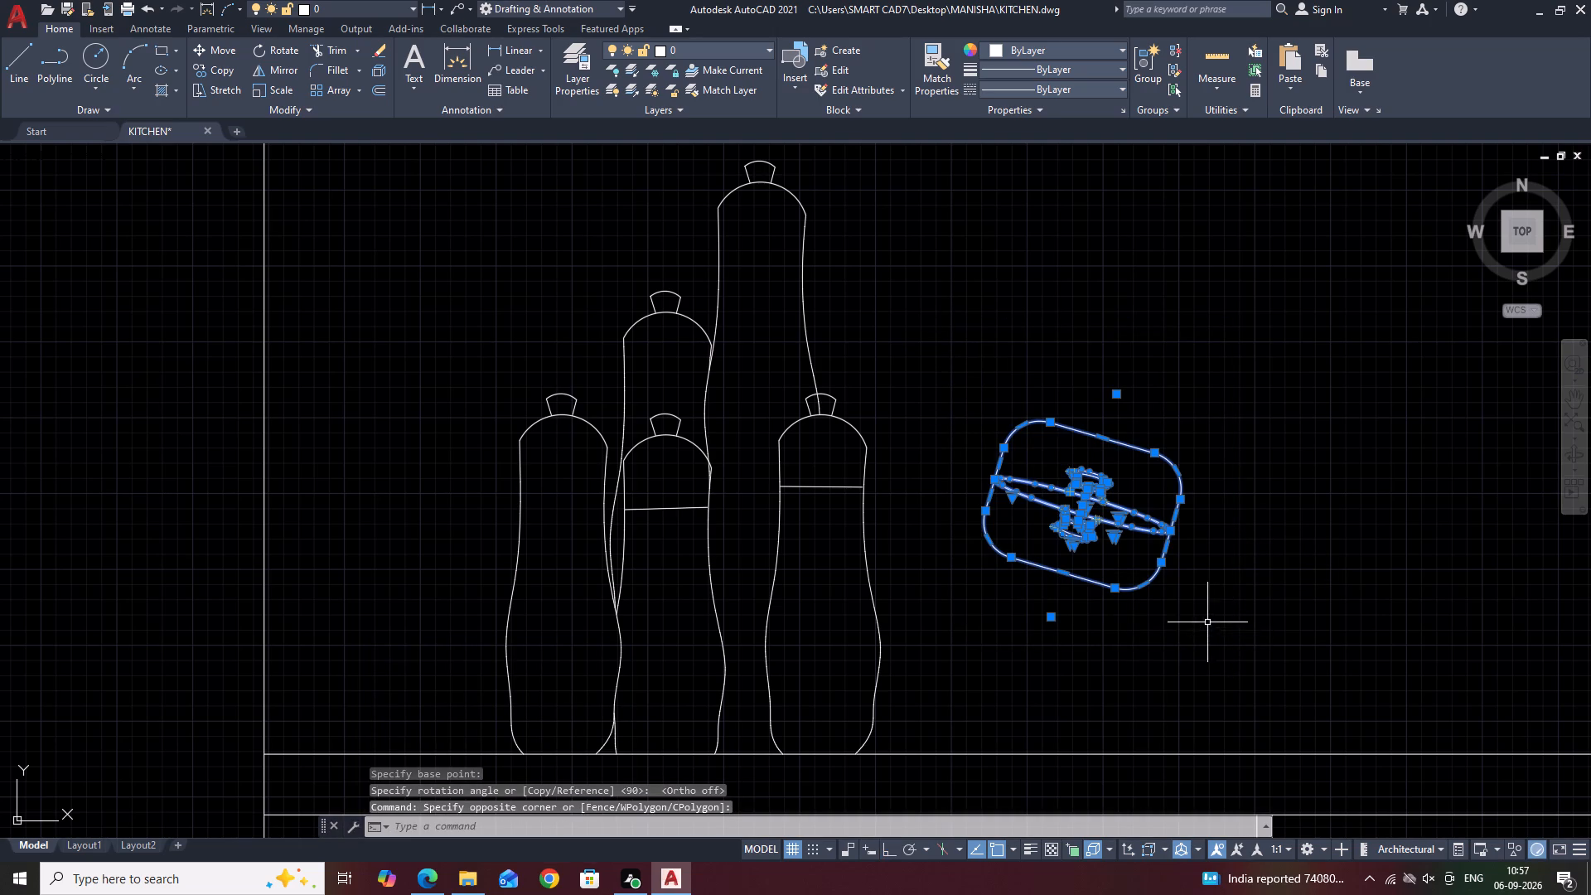
key(m)
key(space)
click(1171, 610)
click(1047, 603)
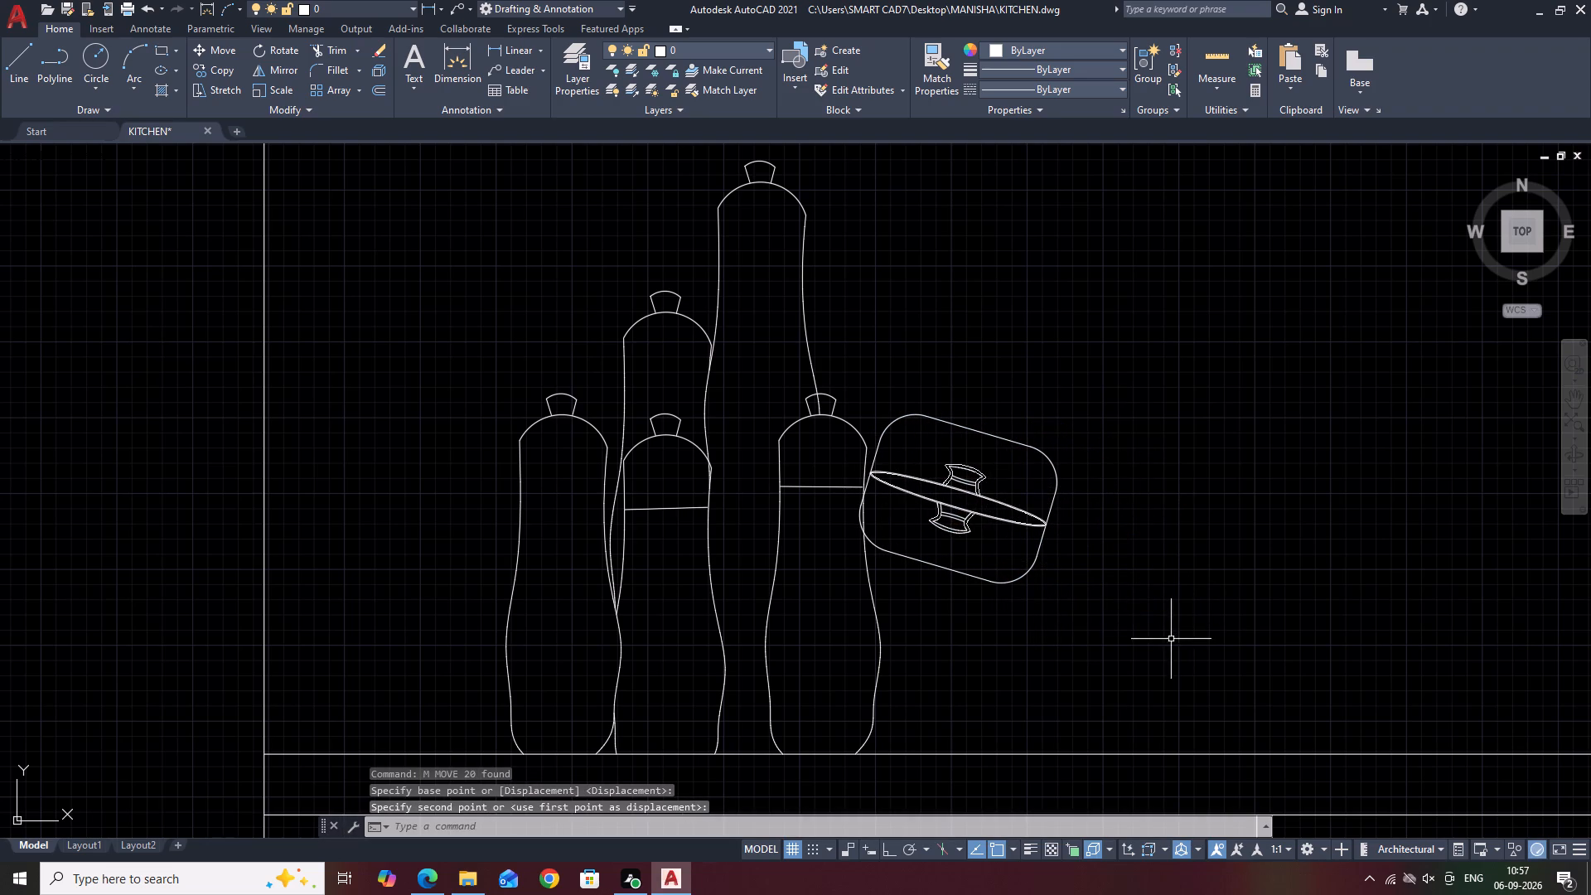
Draw an ellipse just below the tilted container, its long axis rising gently away from the rightmost bottle.
middle_drag(1146, 586, 1017, 475)
scroll(874, 503, down, 1)
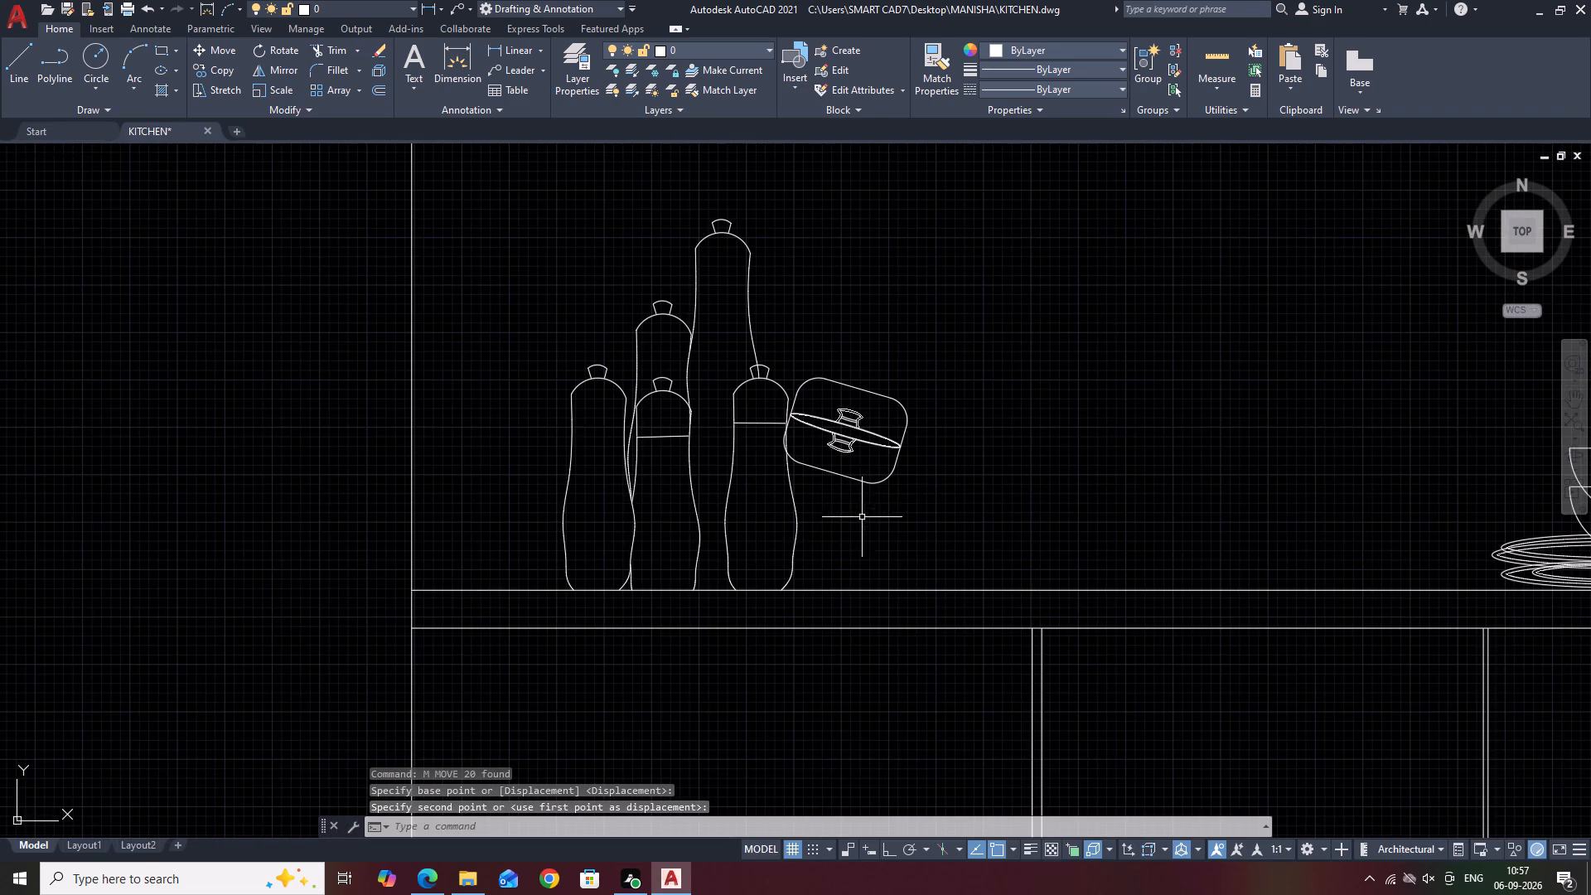
middle_drag(956, 488, 868, 467)
scroll(887, 485, down, 1)
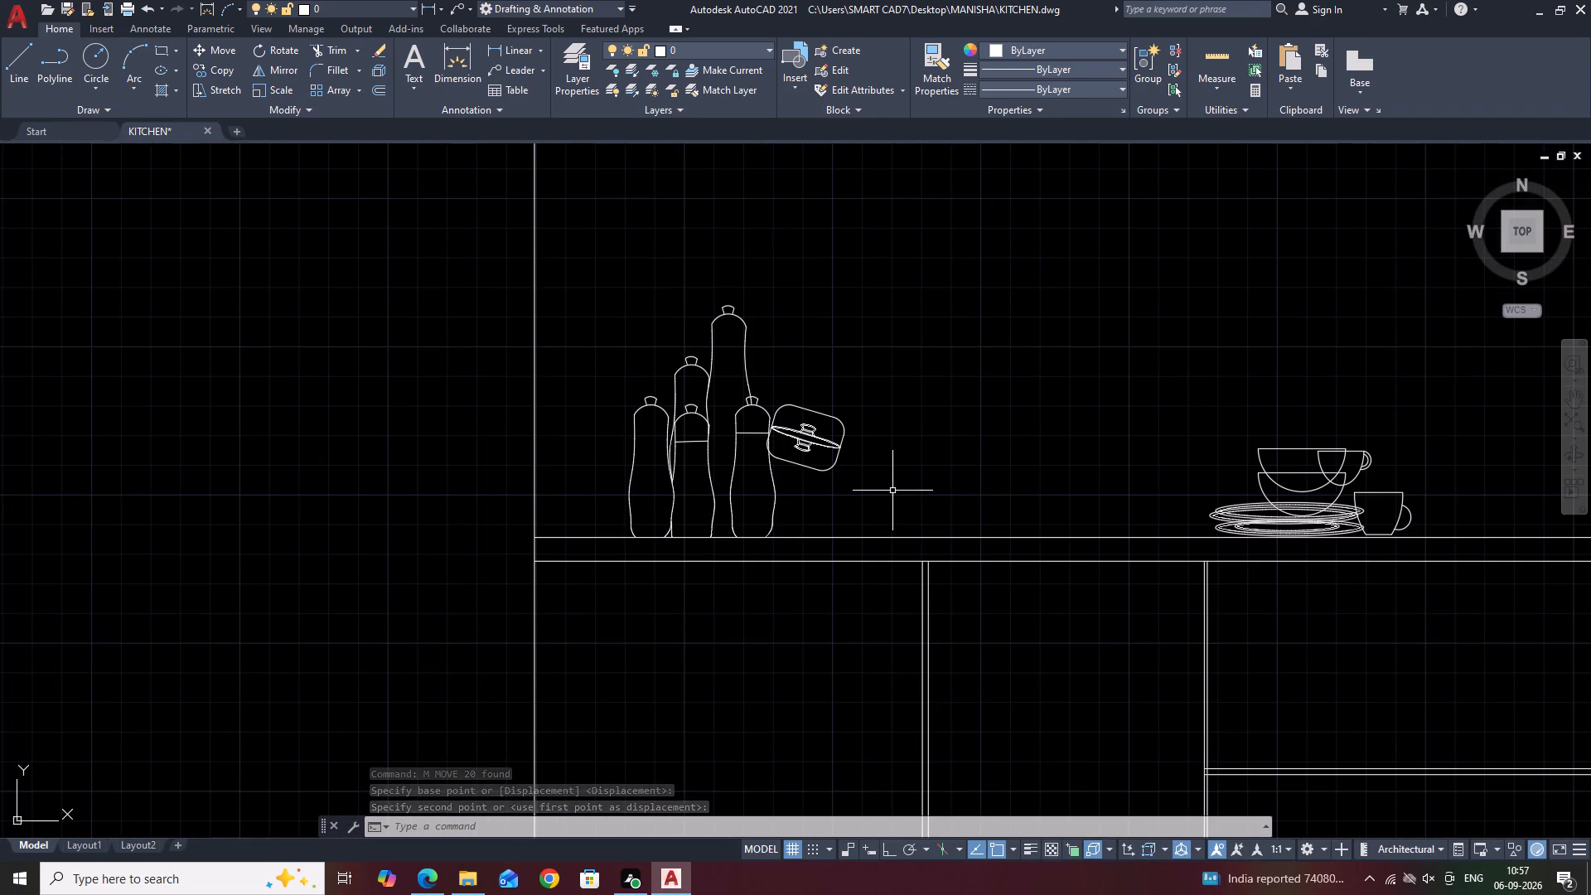
key(e)
key(l)
key(space)
scroll(803, 489, up, 1)
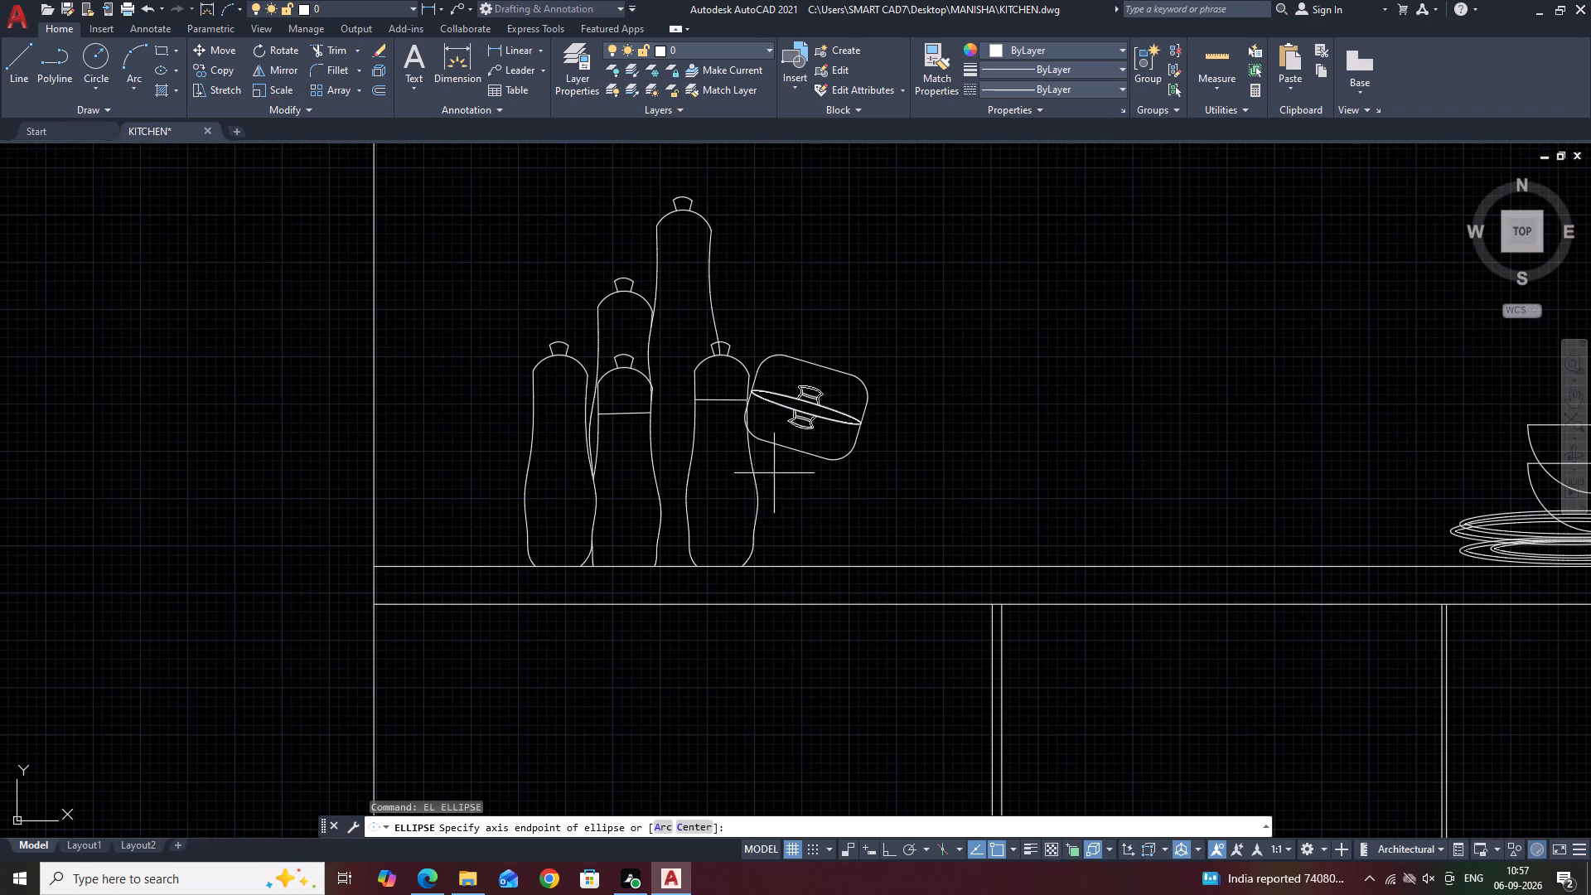
click(766, 493)
scroll(927, 470, down, 1)
click(889, 466)
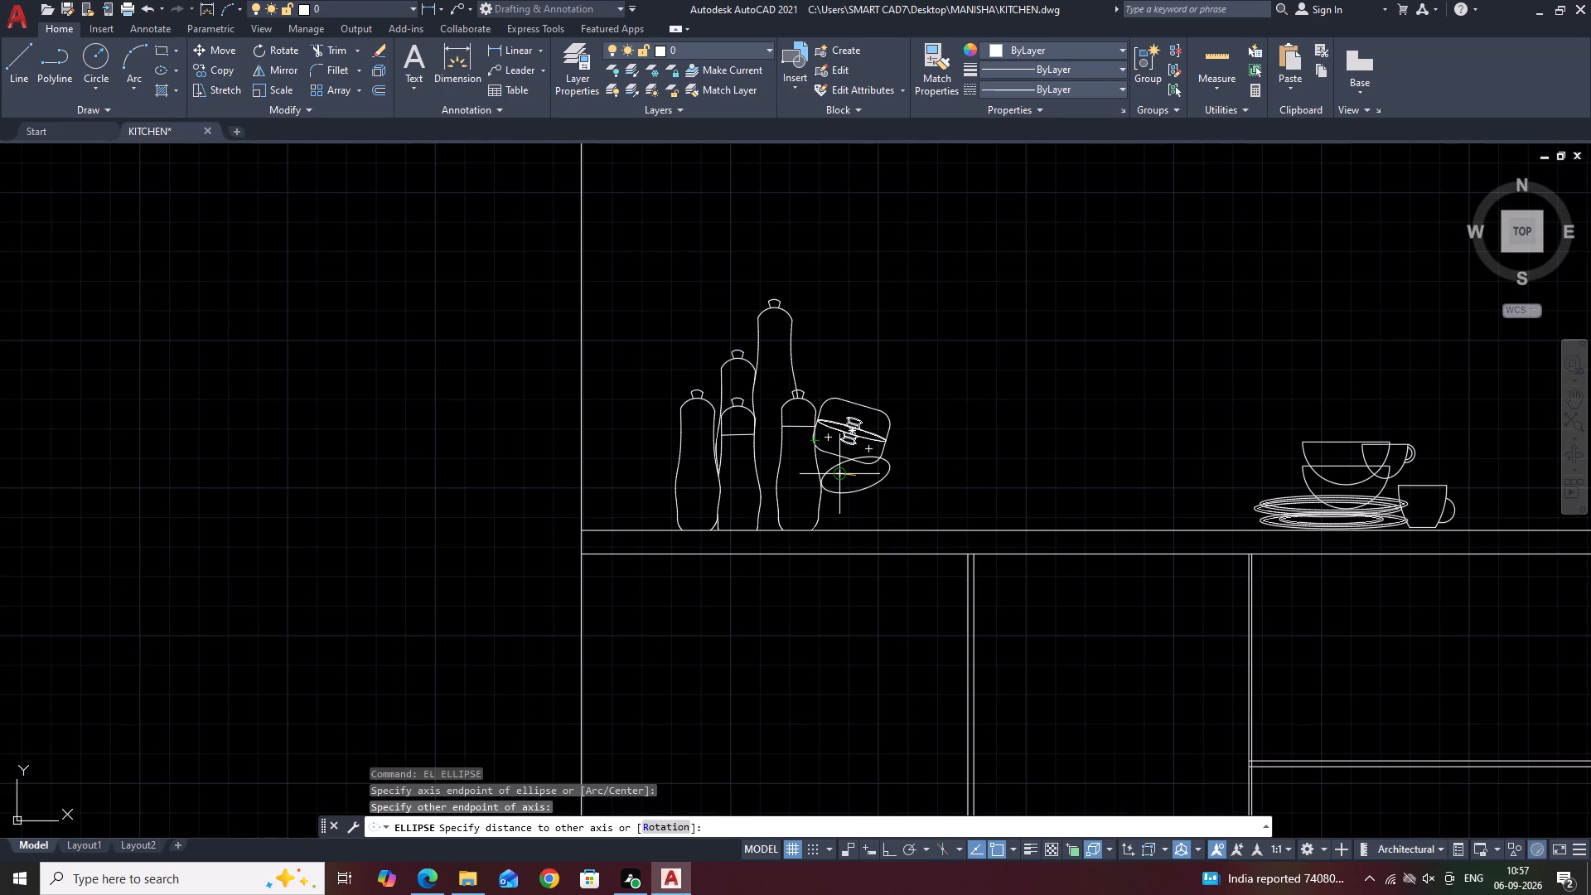
click(849, 491)
Flatten the new ellipse below the container by pulling its lower quadrant point in towards the centre.
click(873, 484)
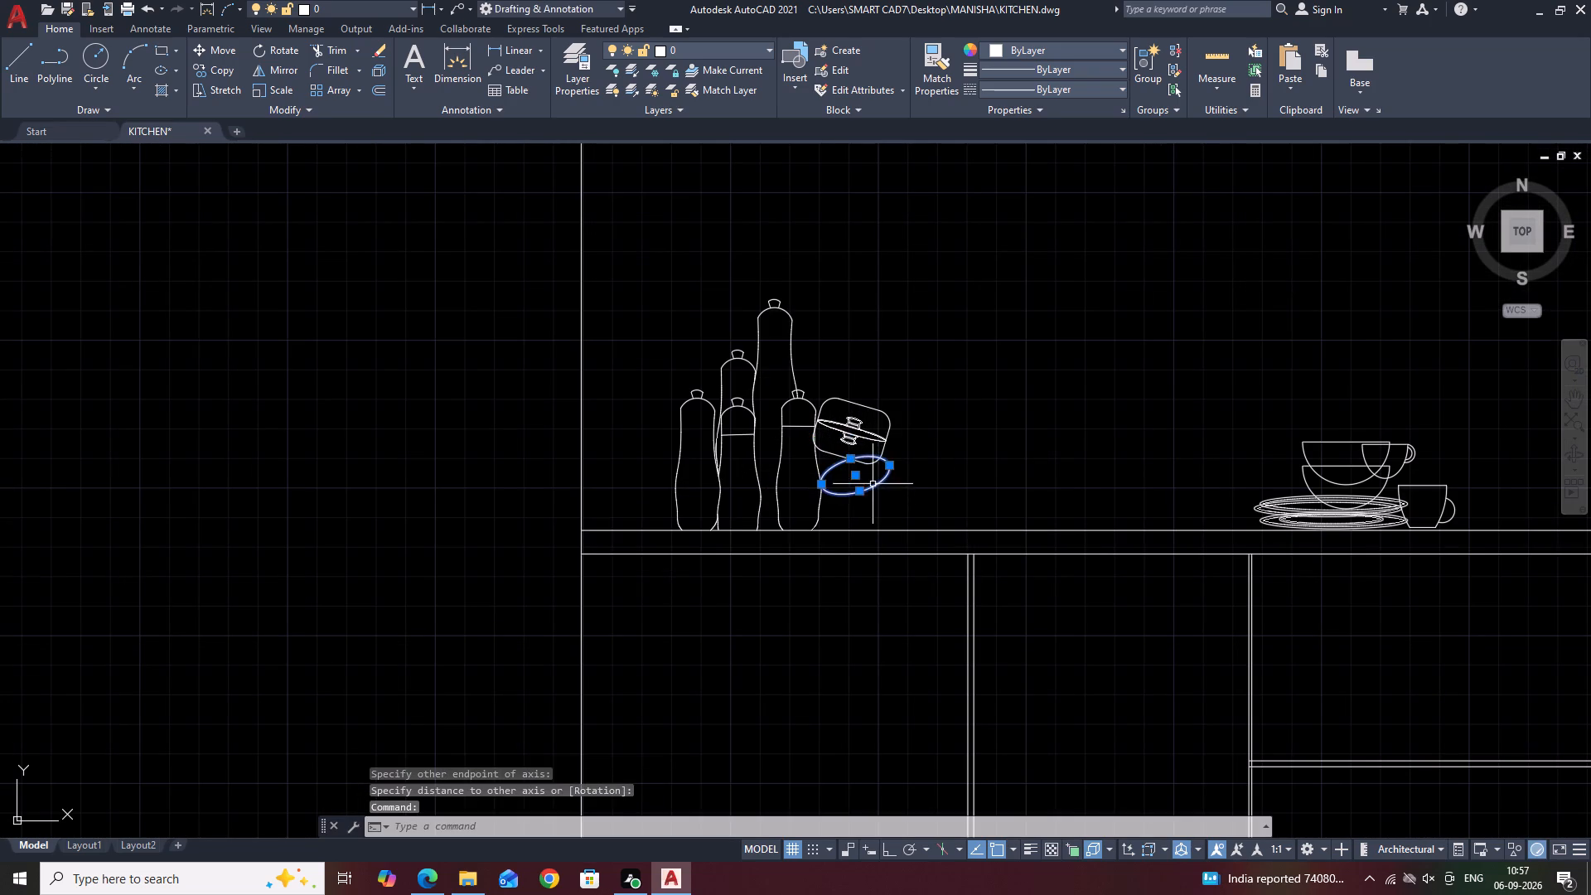
scroll(859, 497, up, 2)
click(856, 486)
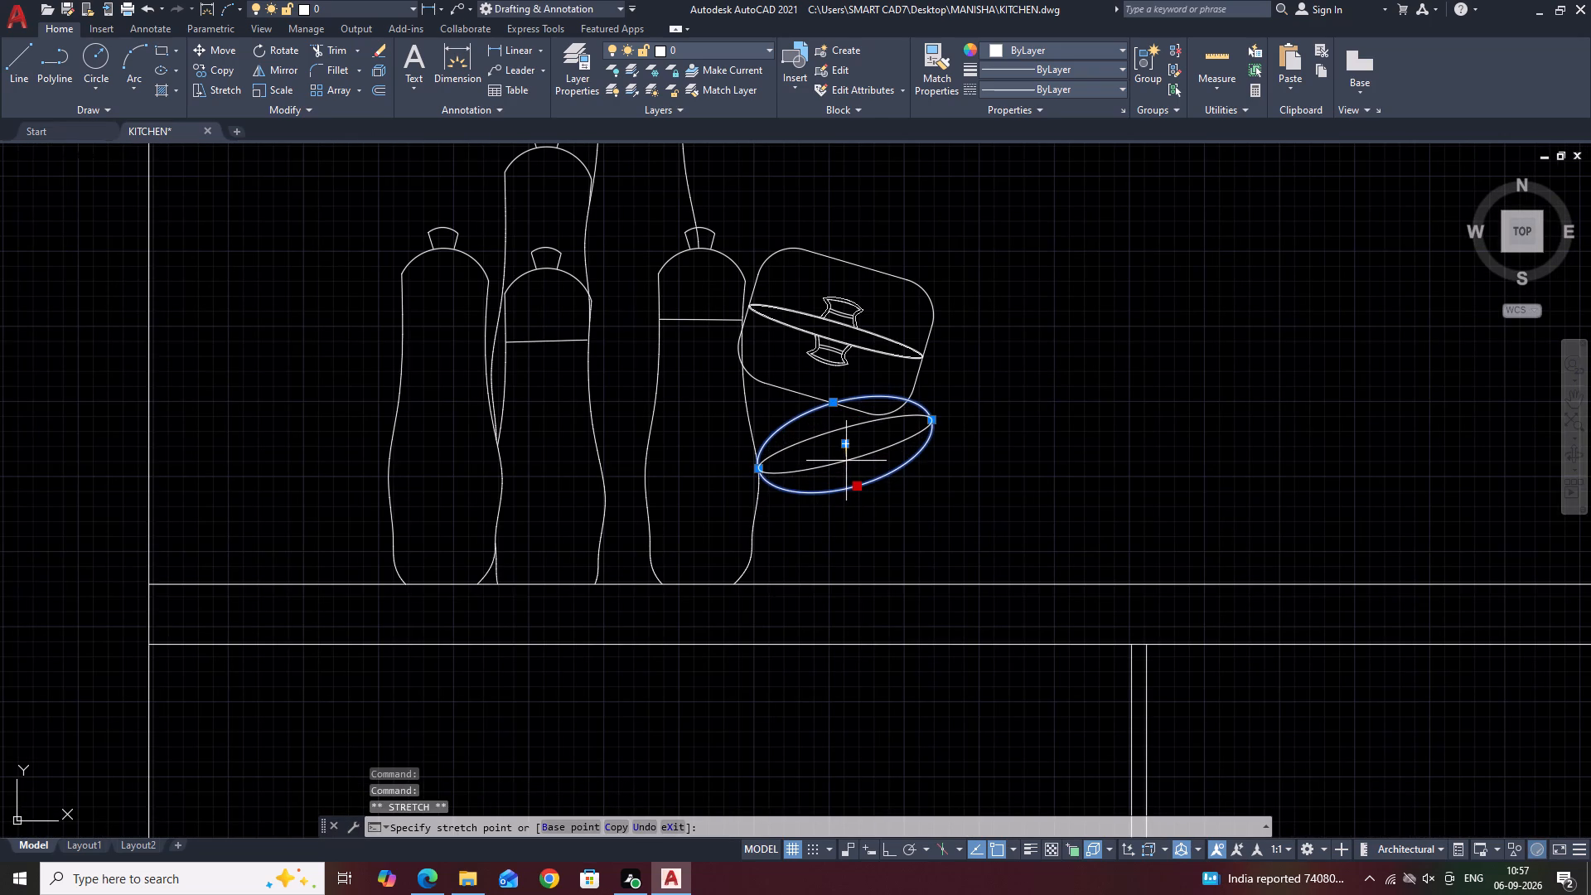
click(846, 461)
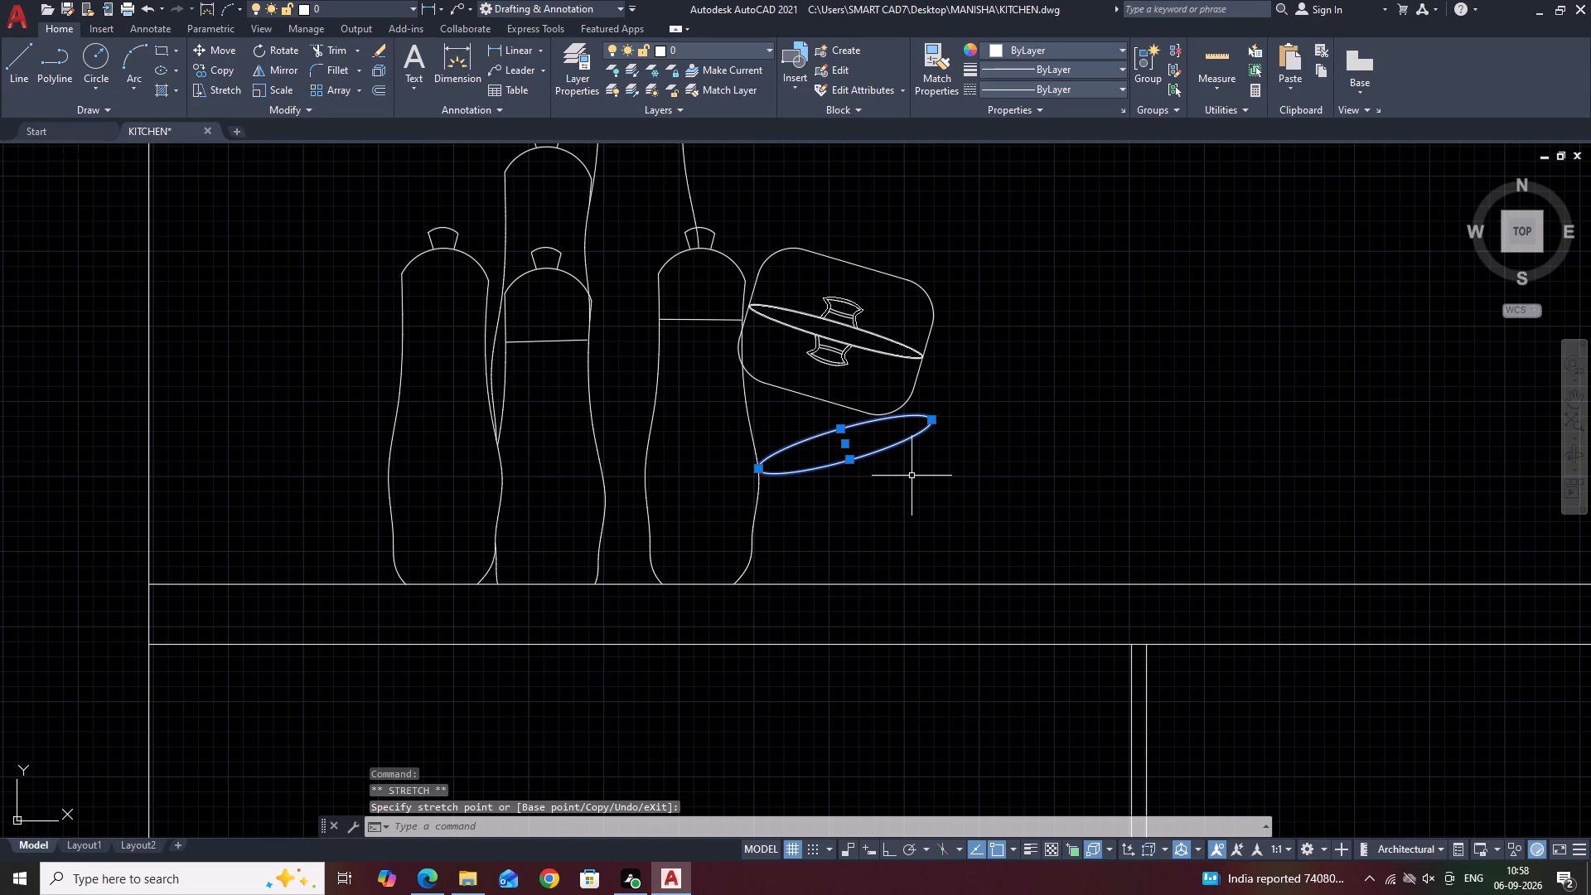
Offset the flattened ellipse outward by 0.25 to give the dish below the container a double rim.
text(O 0.)
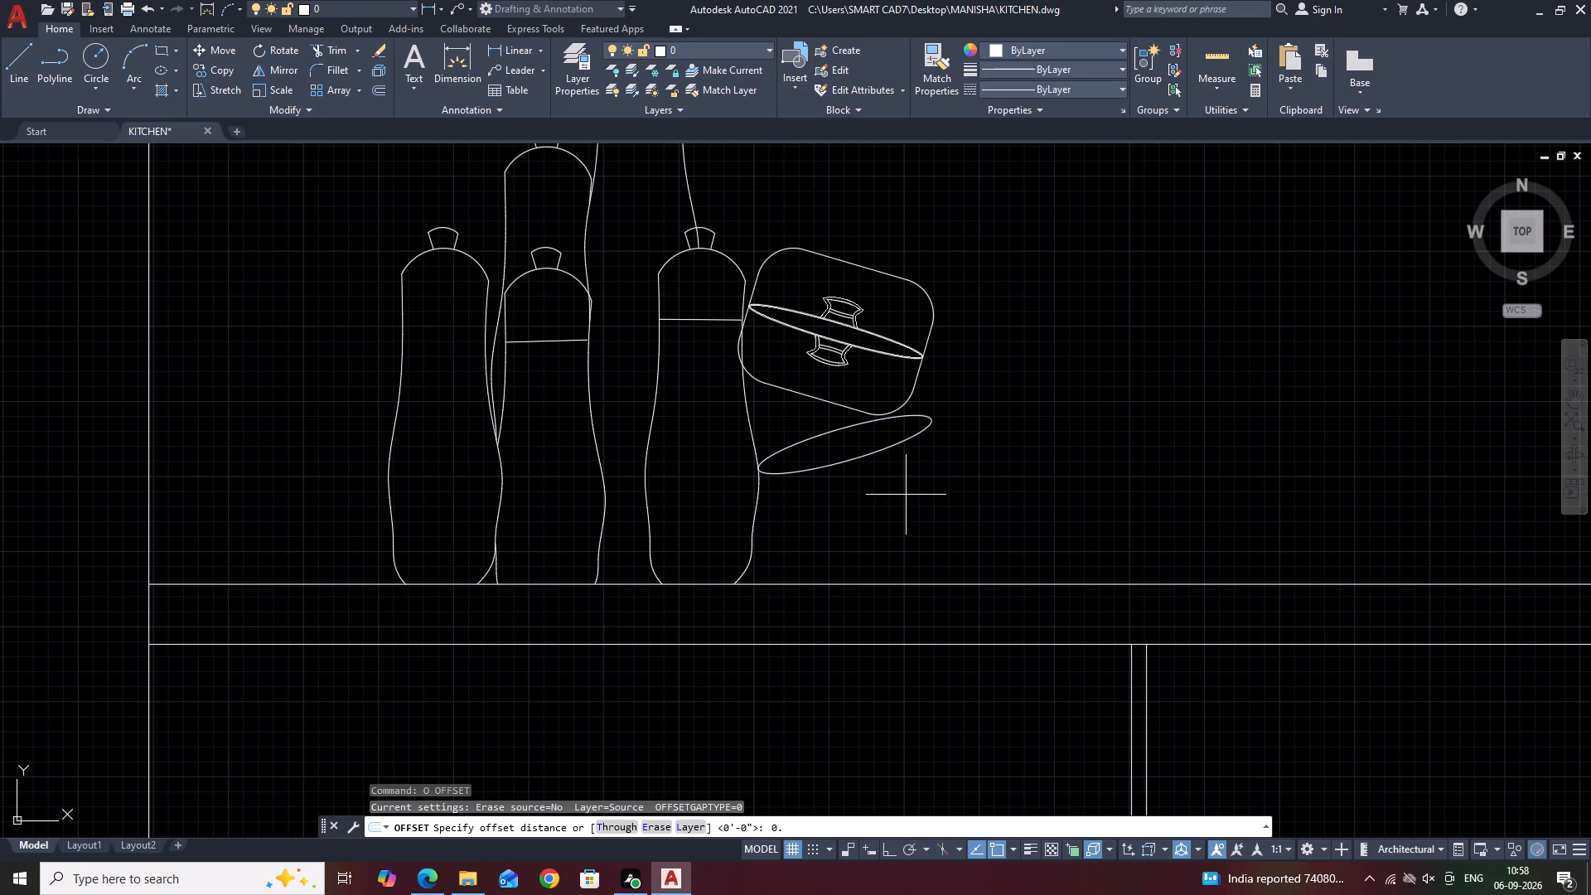
key(2)
key(5)
key(space)
scroll(850, 450, up, 3)
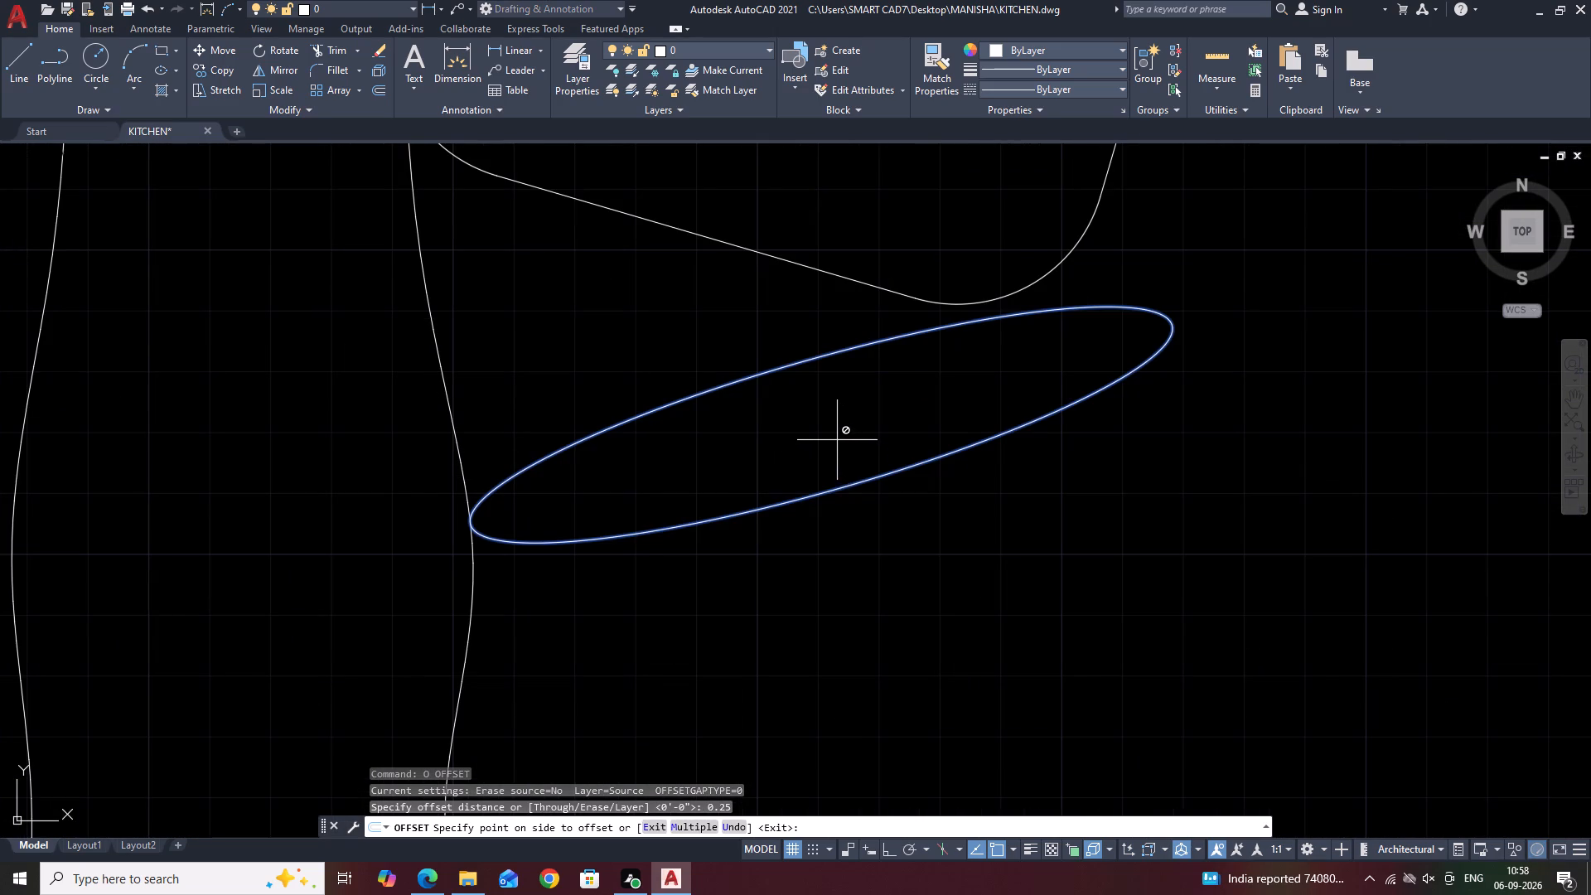
click(837, 440)
click(858, 484)
click(882, 510)
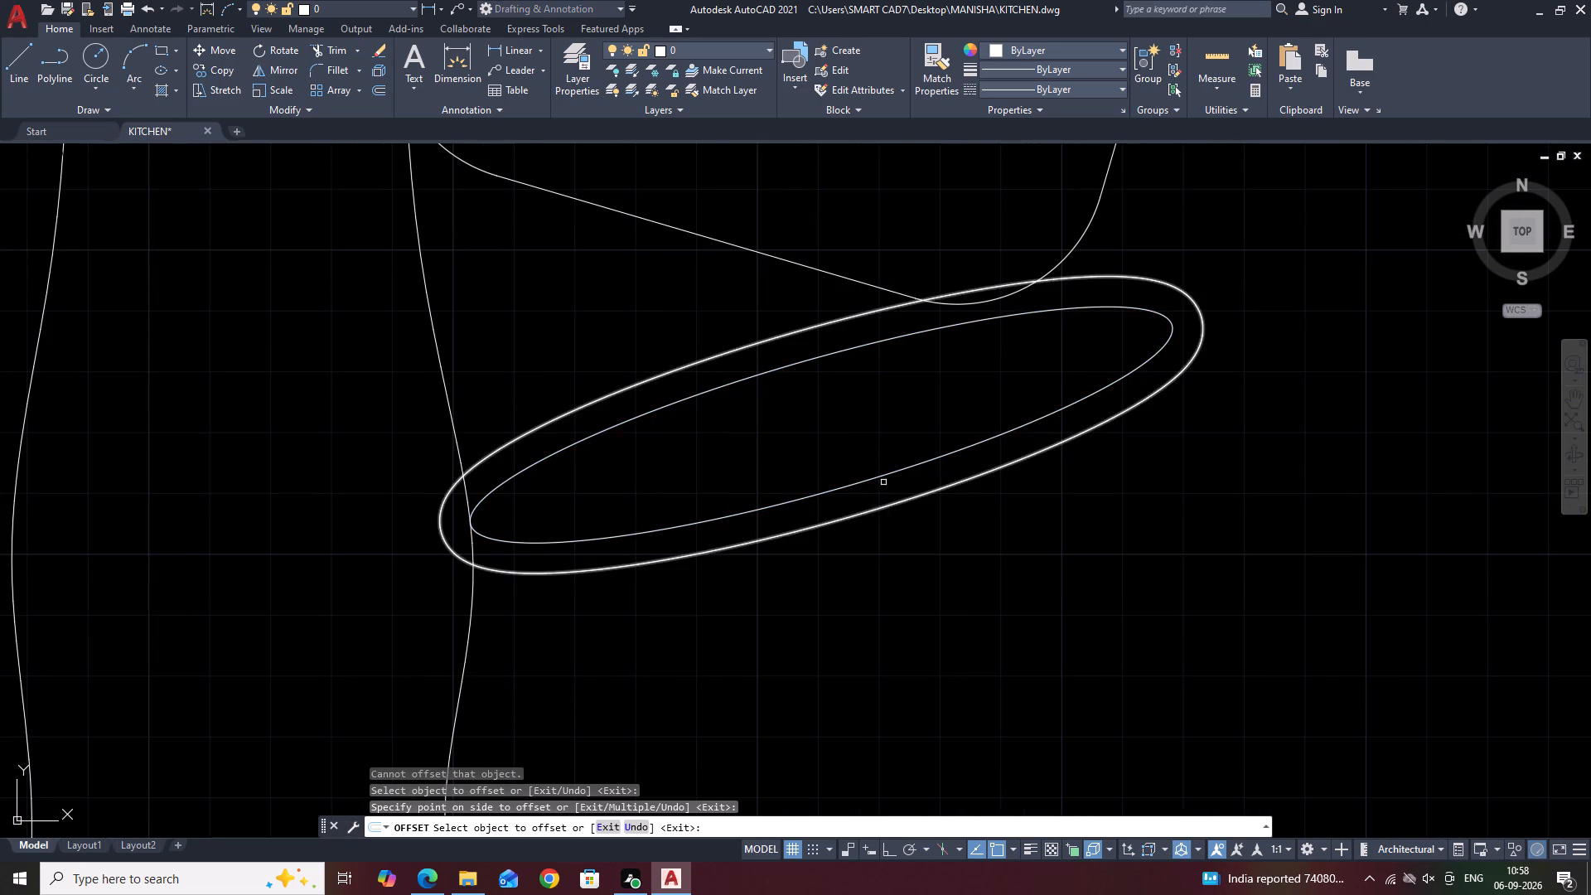
scroll(884, 481, down, 4)
key(Escape)
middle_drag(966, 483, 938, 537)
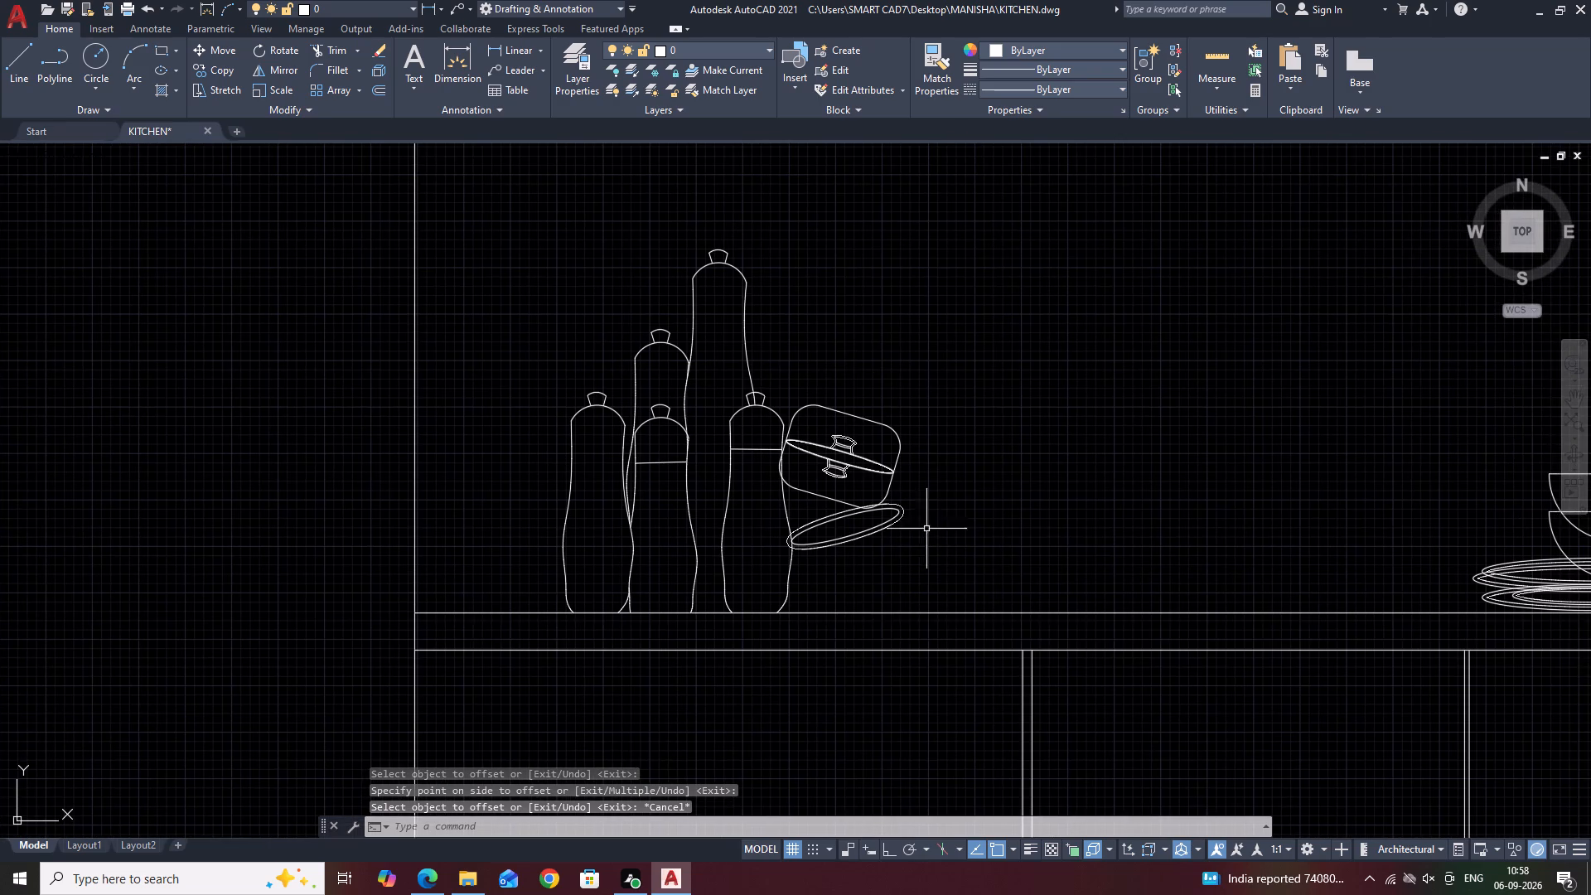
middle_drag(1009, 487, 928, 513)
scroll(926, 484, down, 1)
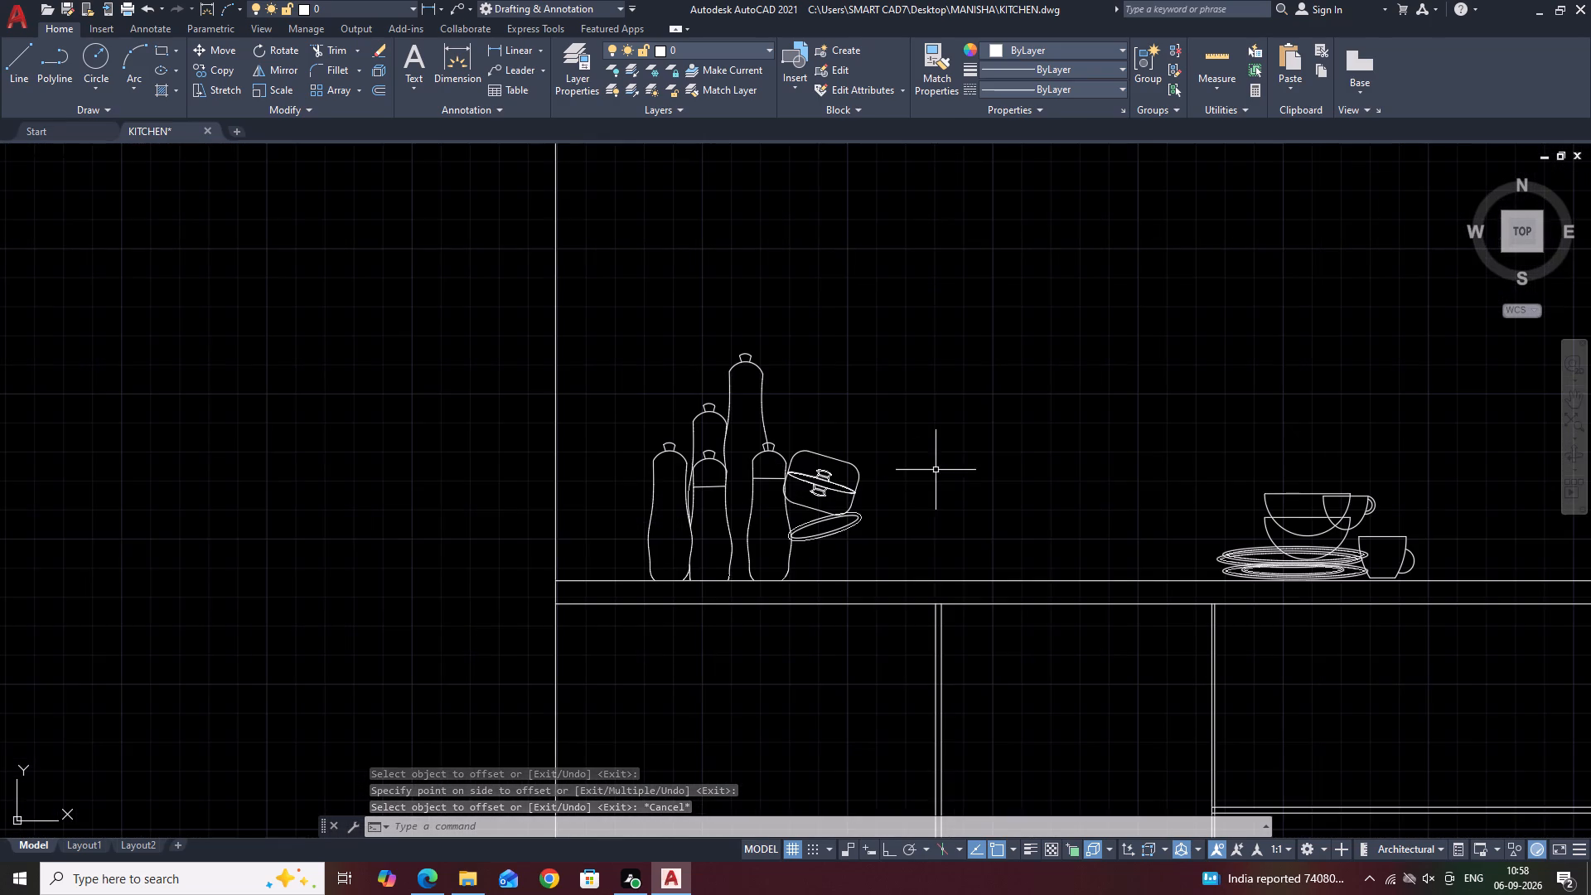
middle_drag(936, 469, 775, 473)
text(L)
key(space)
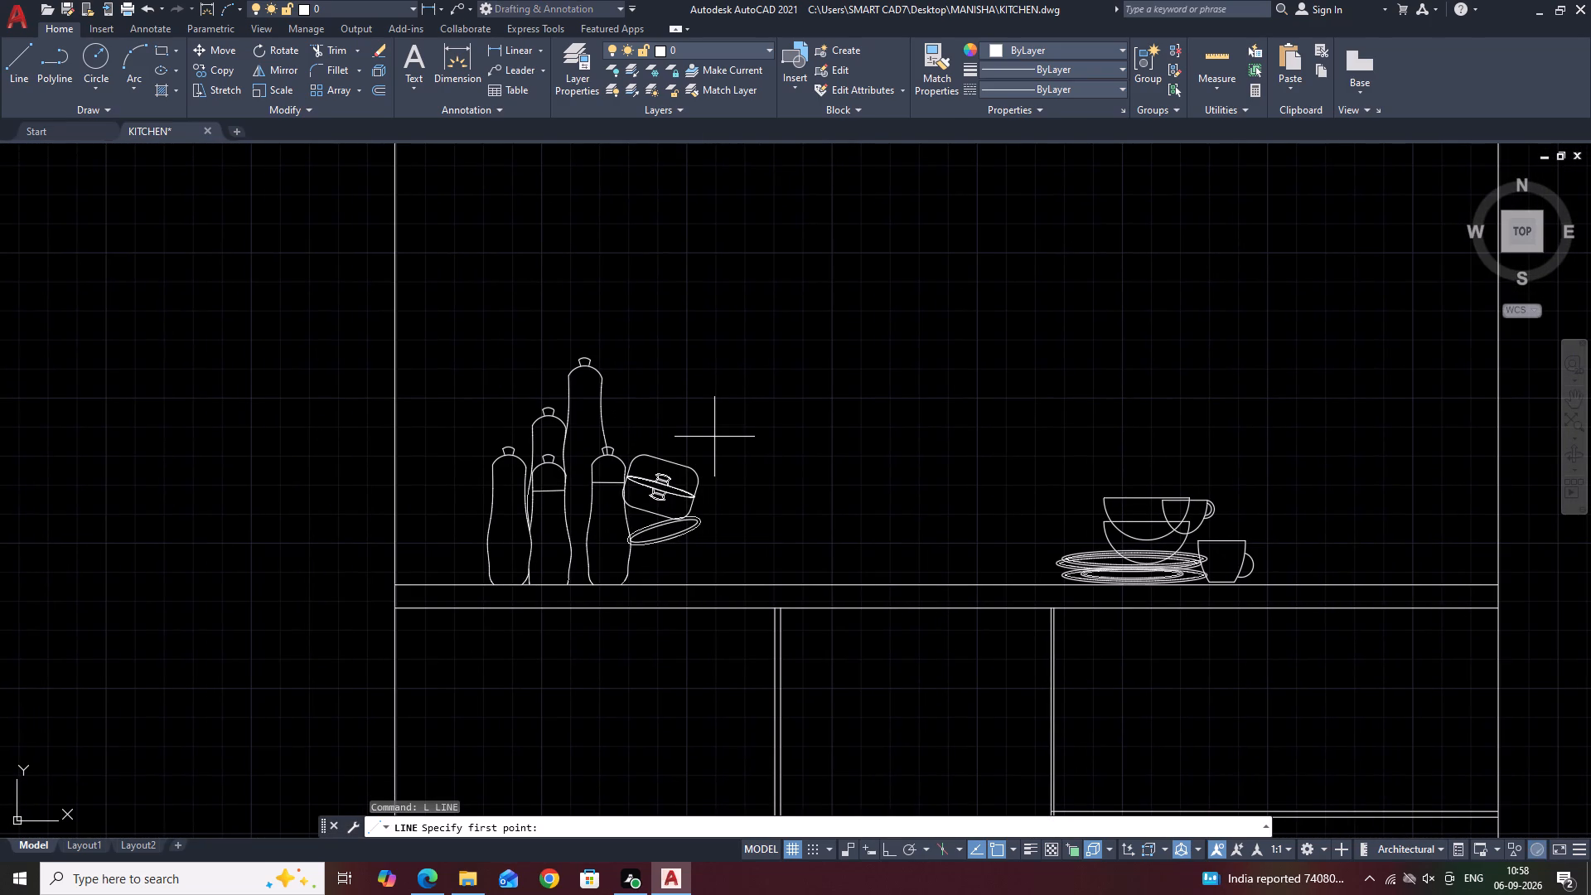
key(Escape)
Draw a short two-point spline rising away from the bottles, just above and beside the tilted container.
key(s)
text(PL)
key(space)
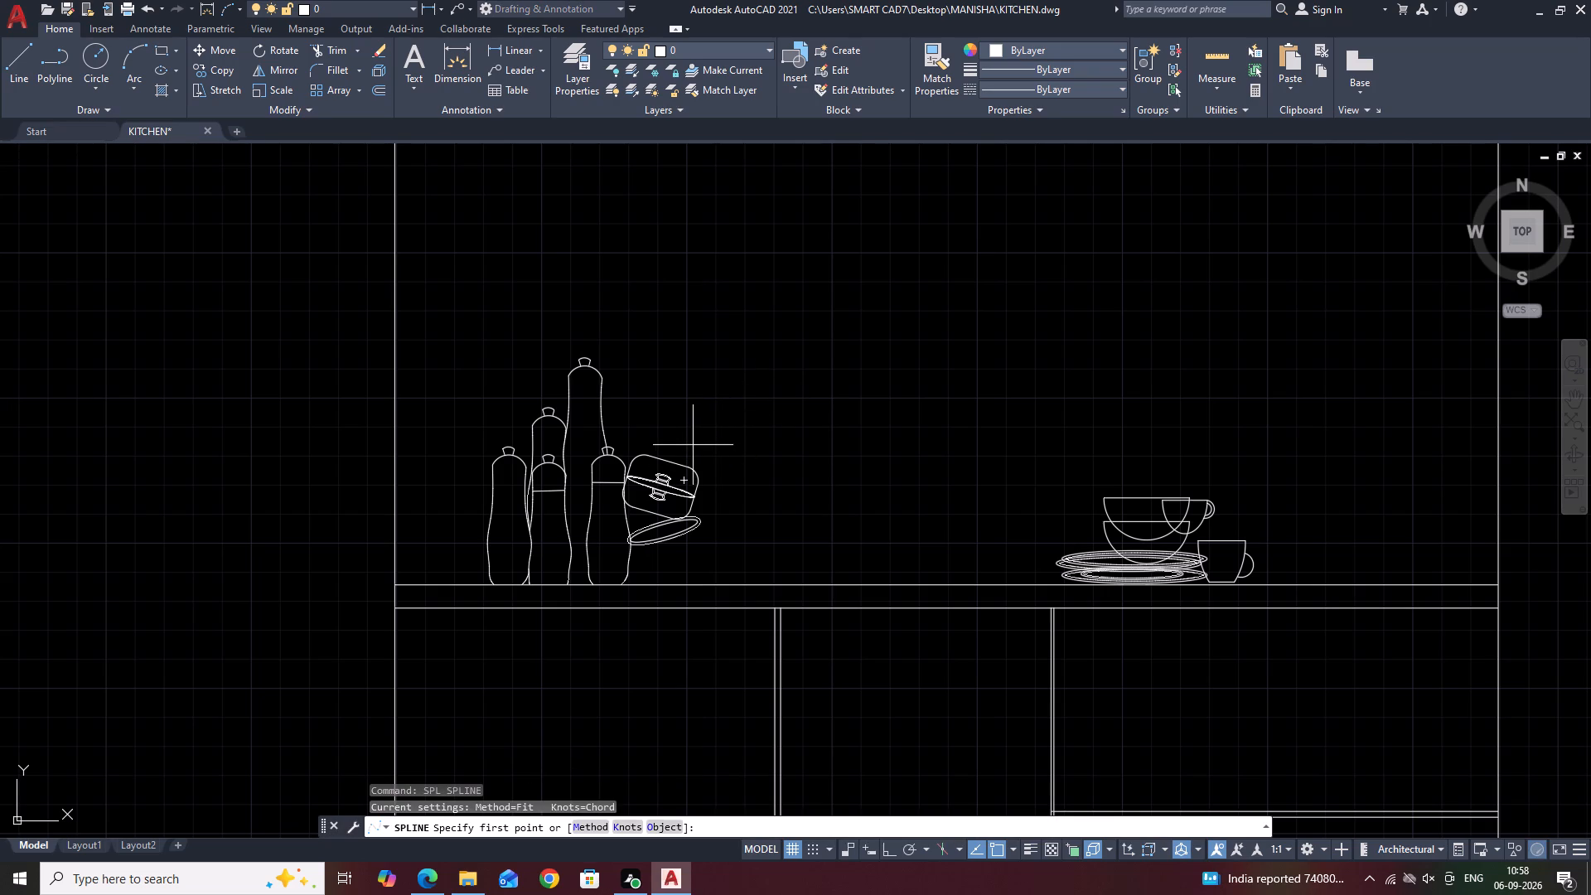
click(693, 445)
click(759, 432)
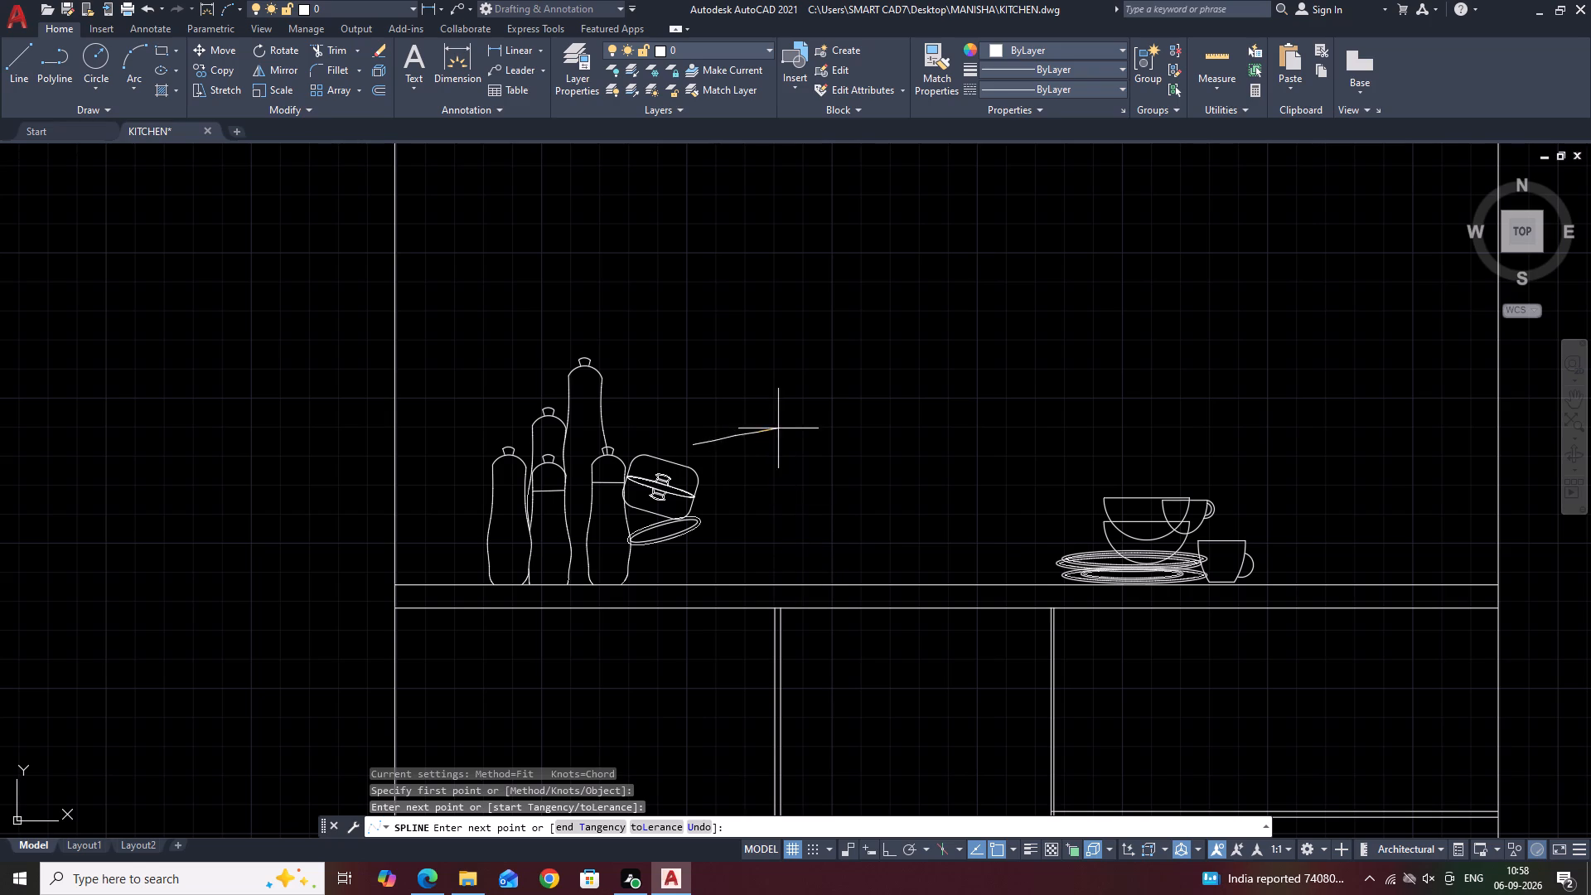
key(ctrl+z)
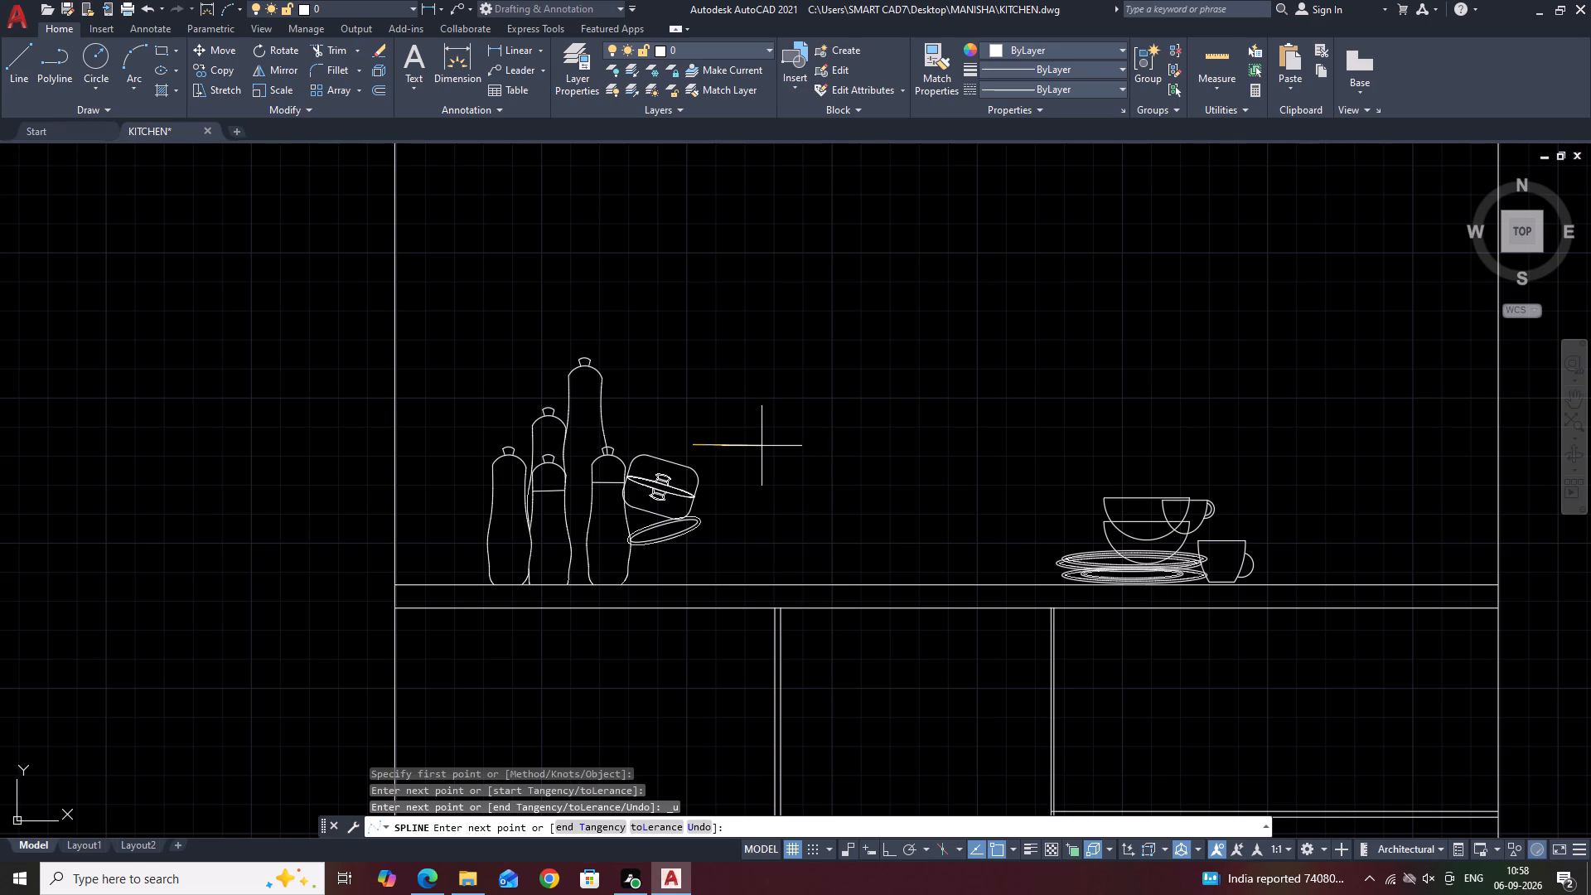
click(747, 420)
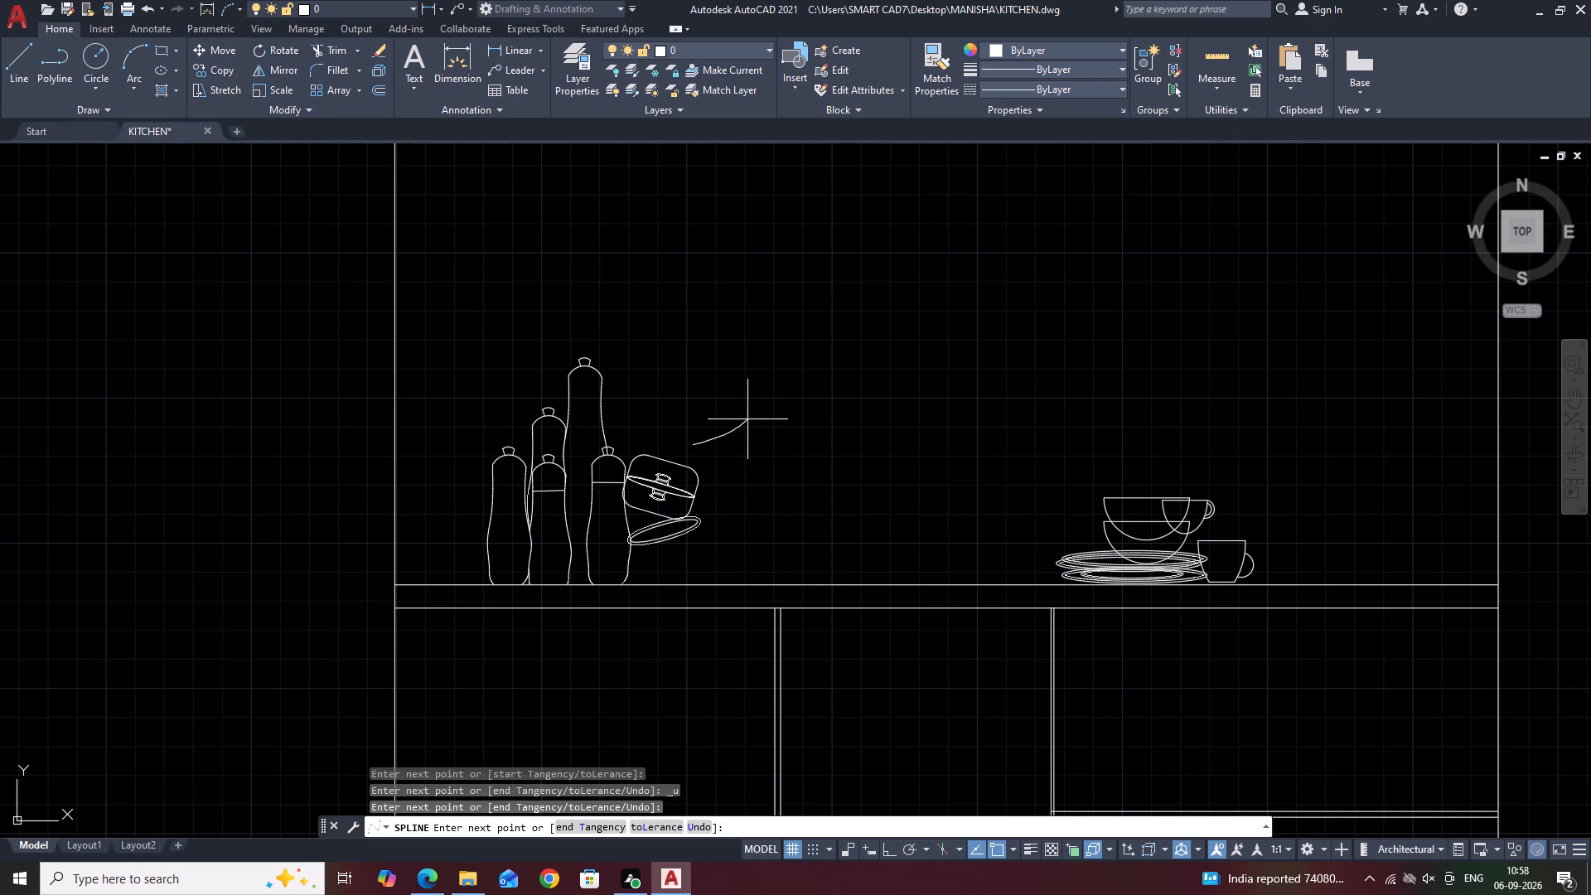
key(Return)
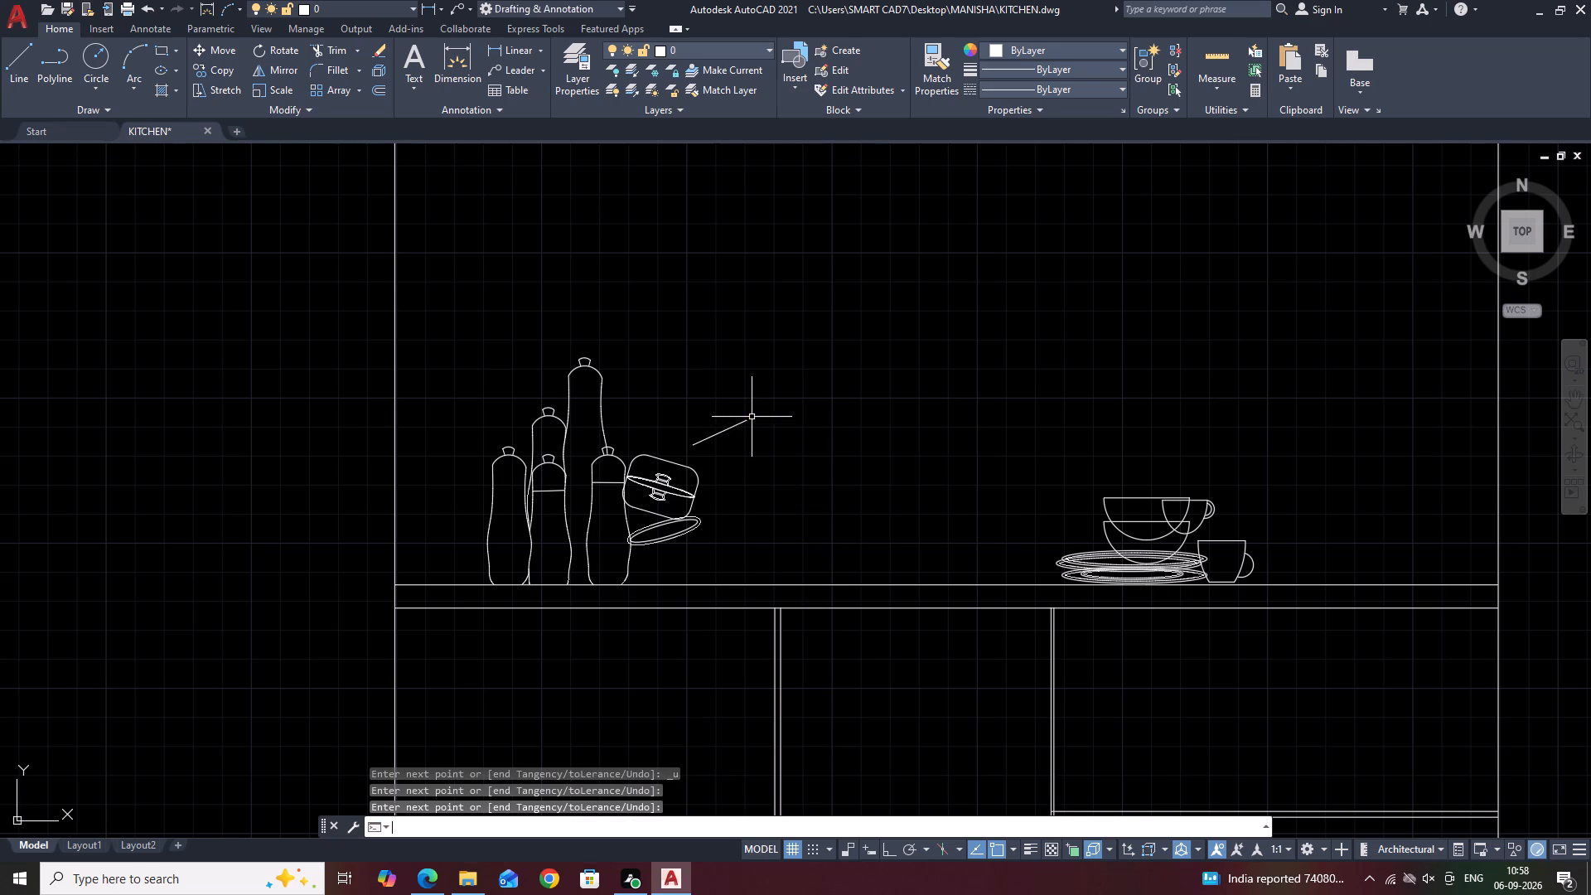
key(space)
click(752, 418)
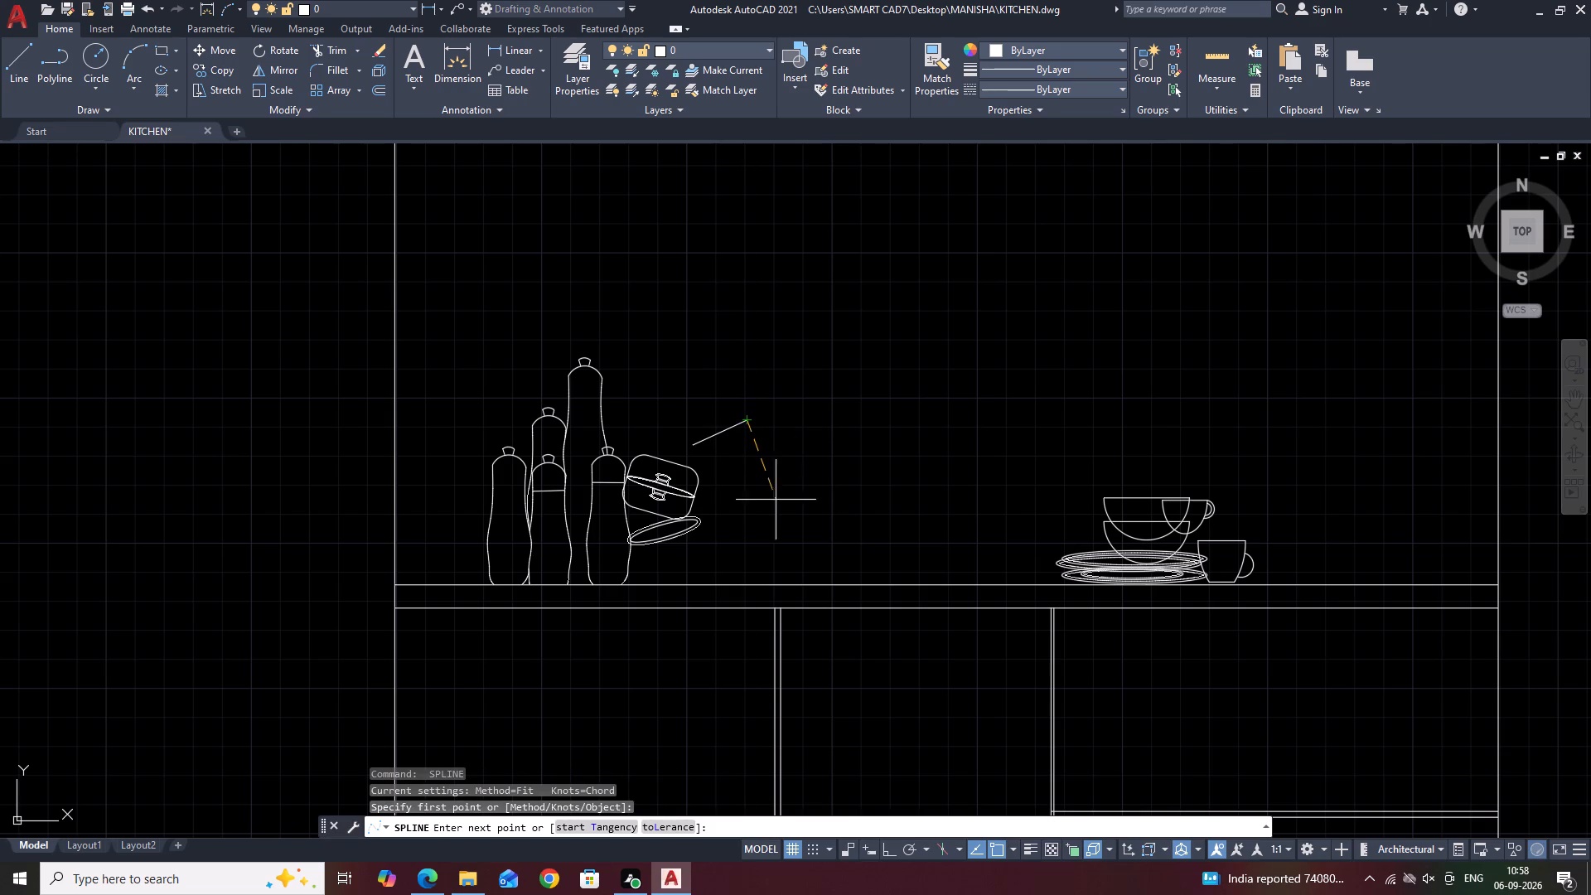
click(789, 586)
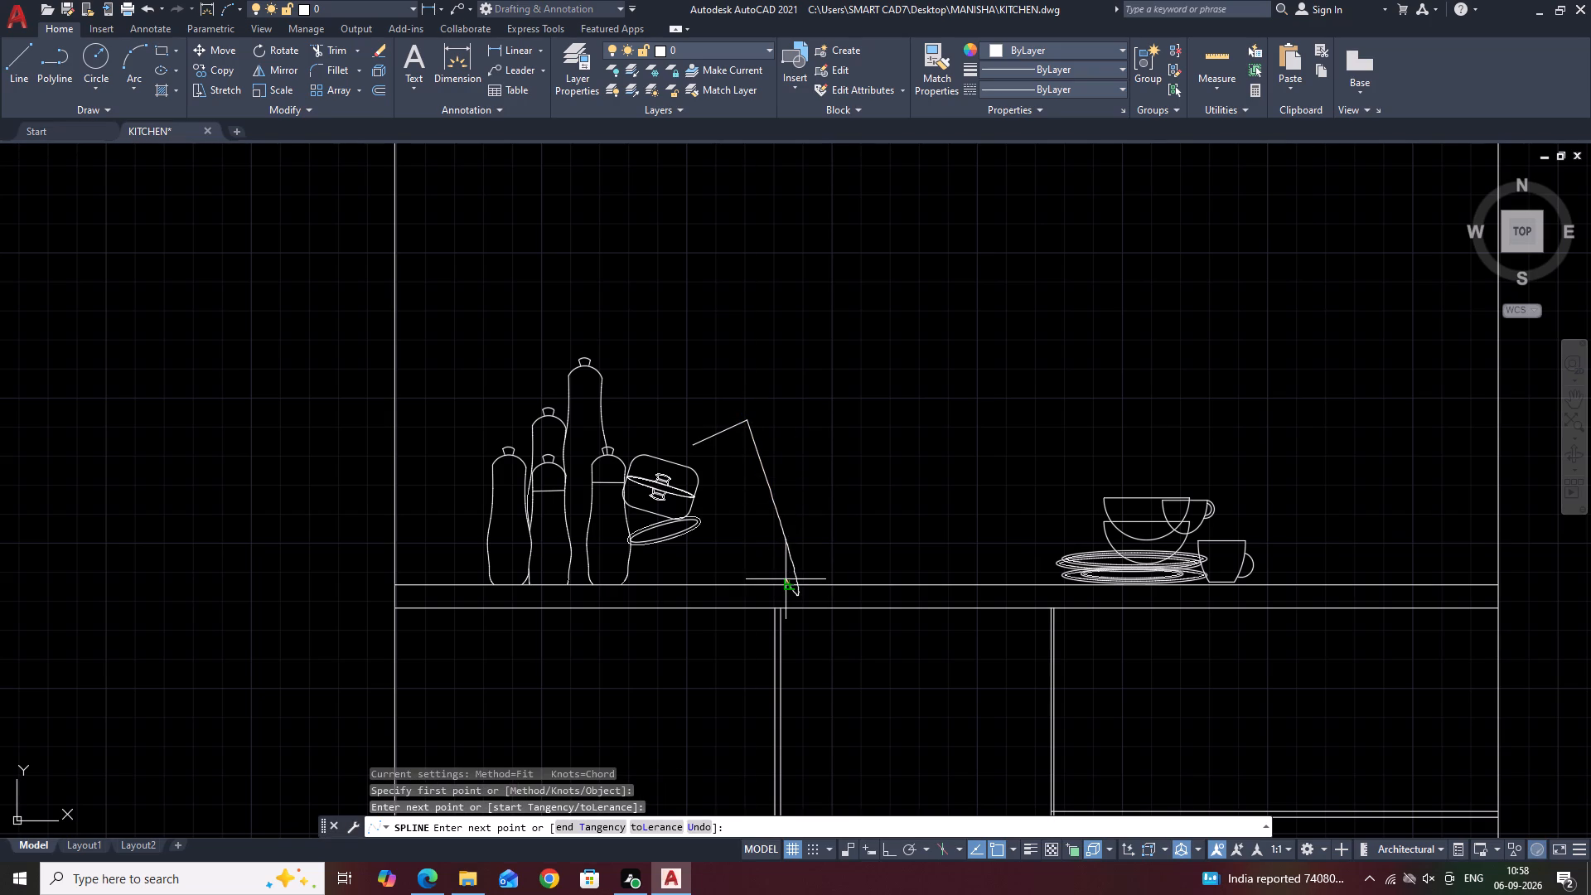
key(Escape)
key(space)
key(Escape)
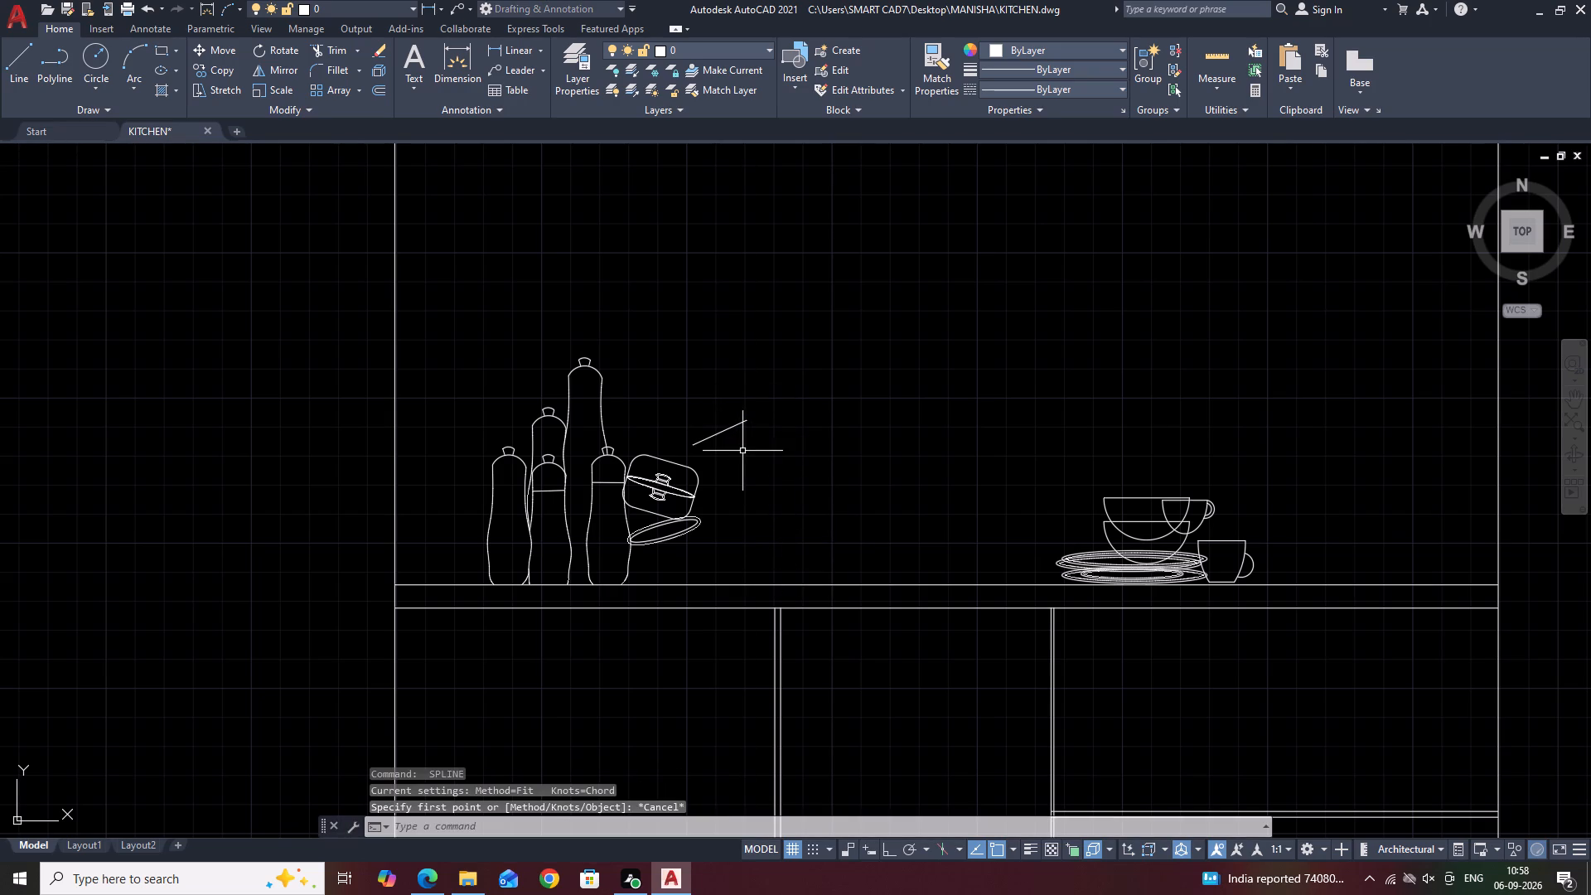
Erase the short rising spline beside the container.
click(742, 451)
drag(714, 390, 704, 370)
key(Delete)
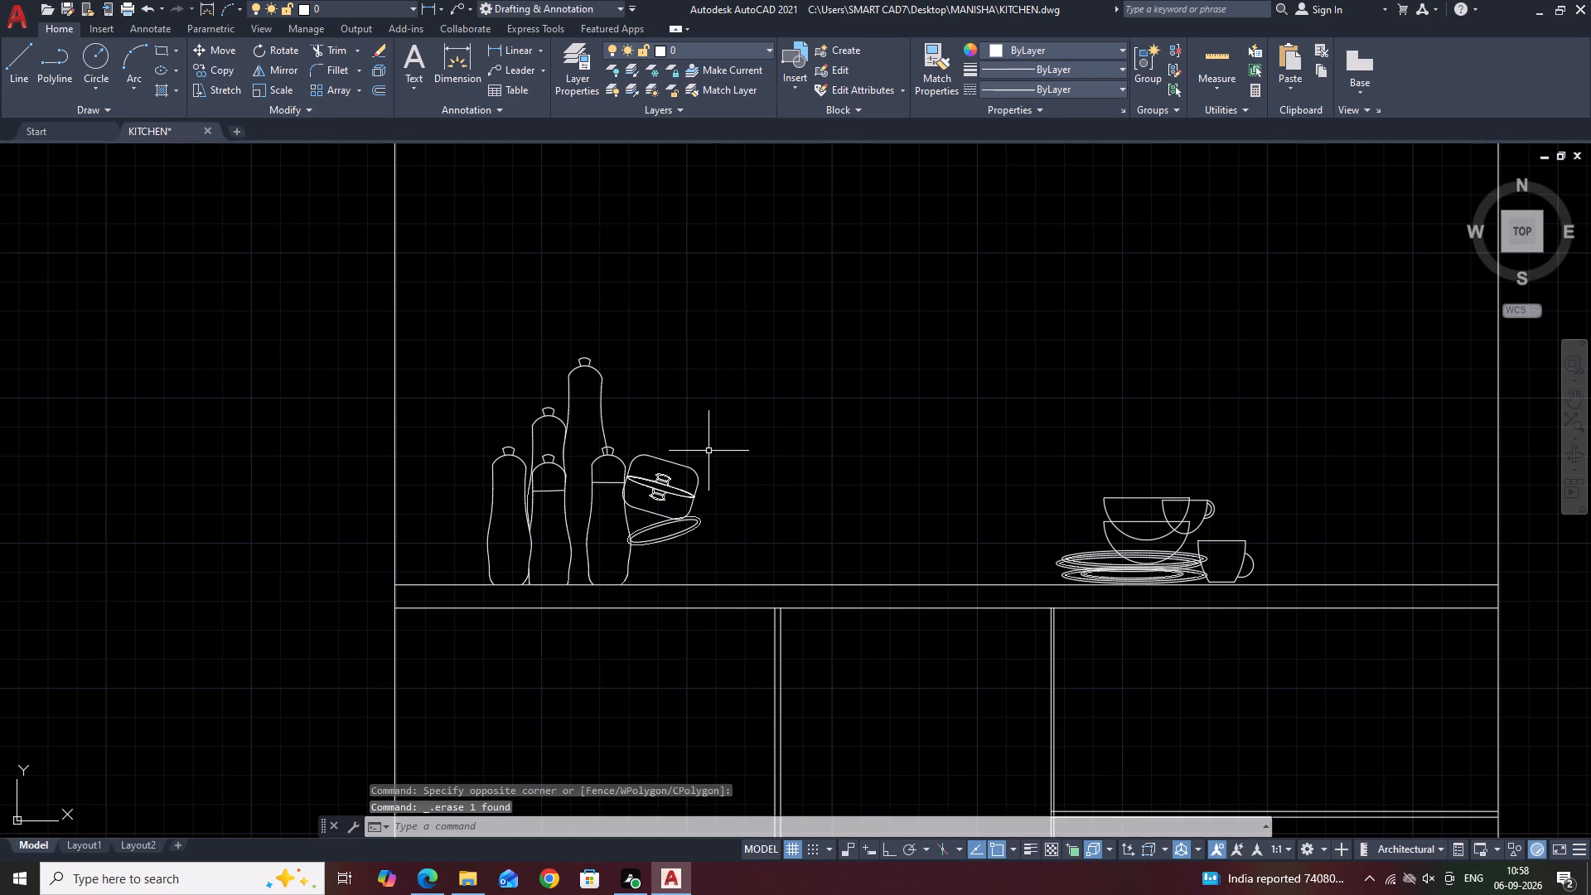
Draw an arched three-point spline that starts beside the container, peaks, and curves down to the countertop line.
text(SPL)
key(space)
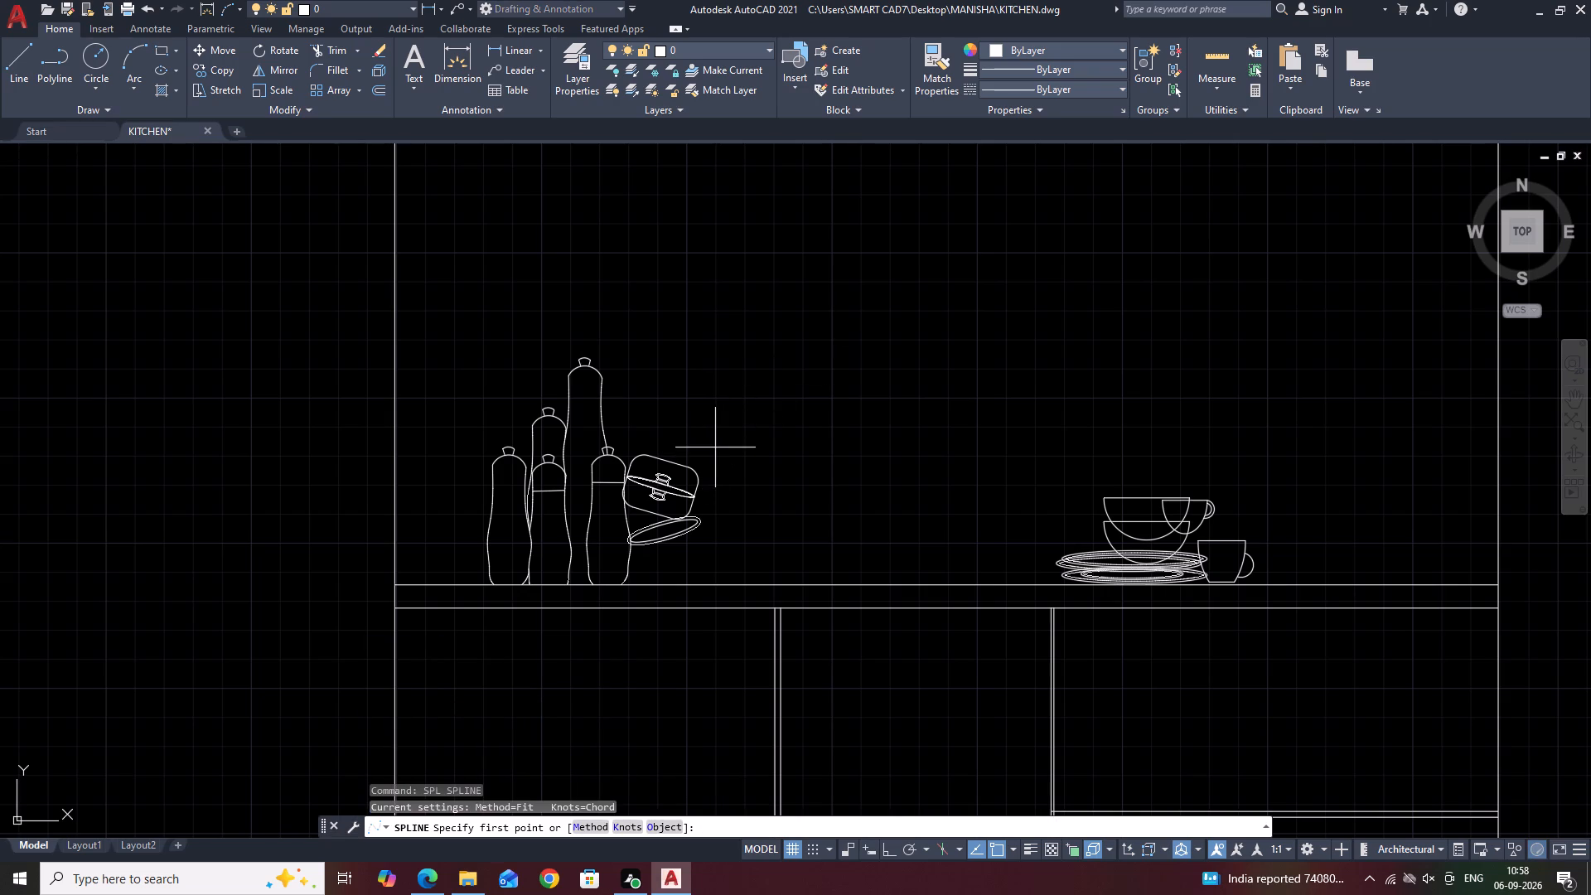
click(715, 447)
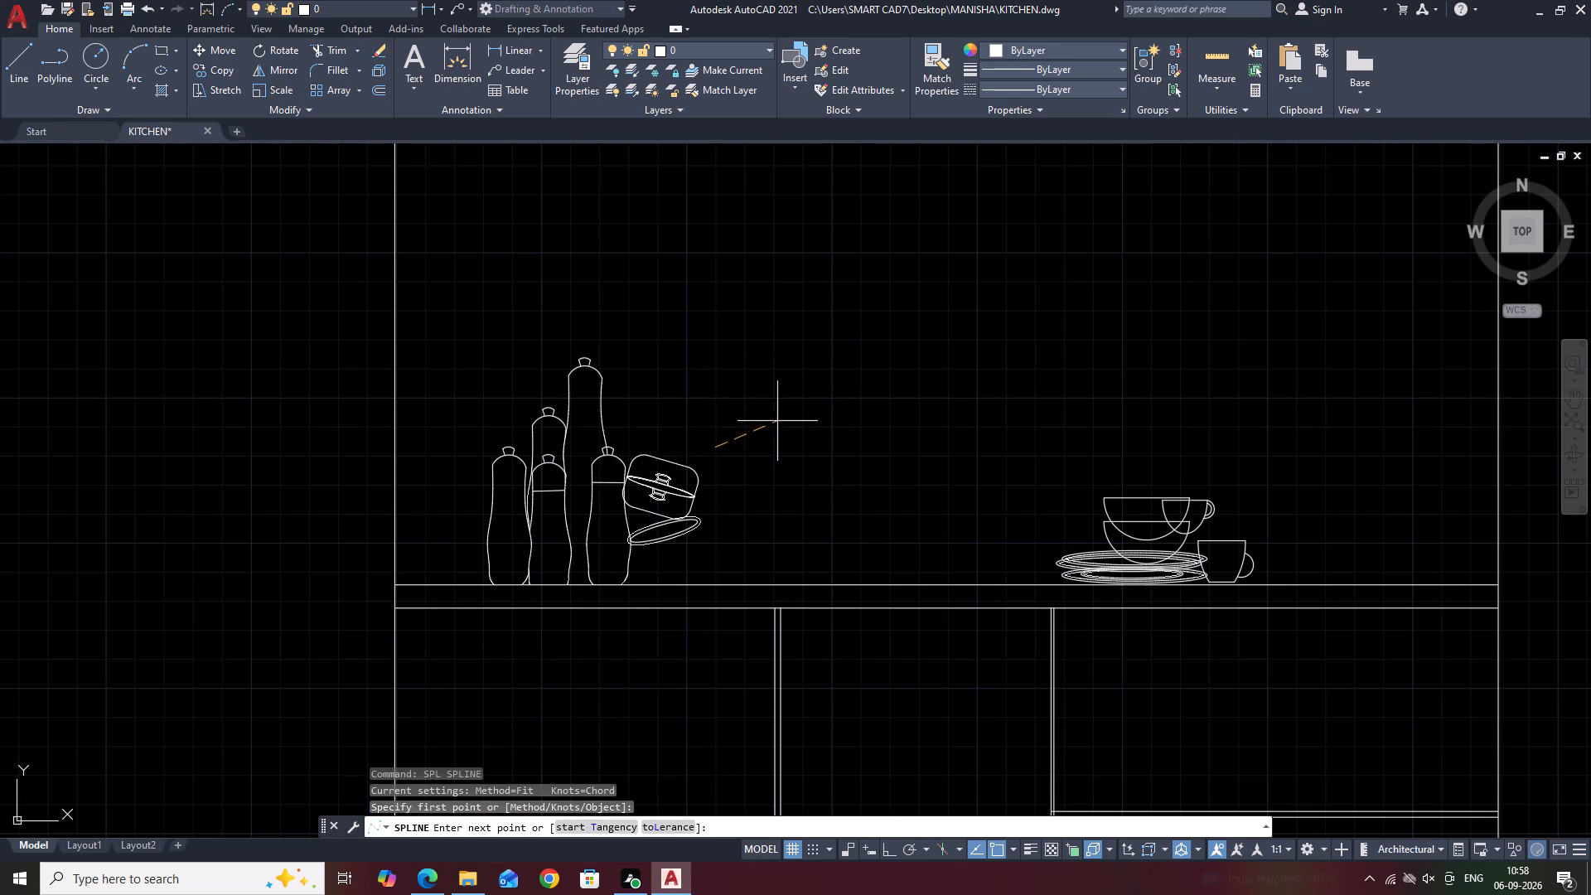
click(773, 421)
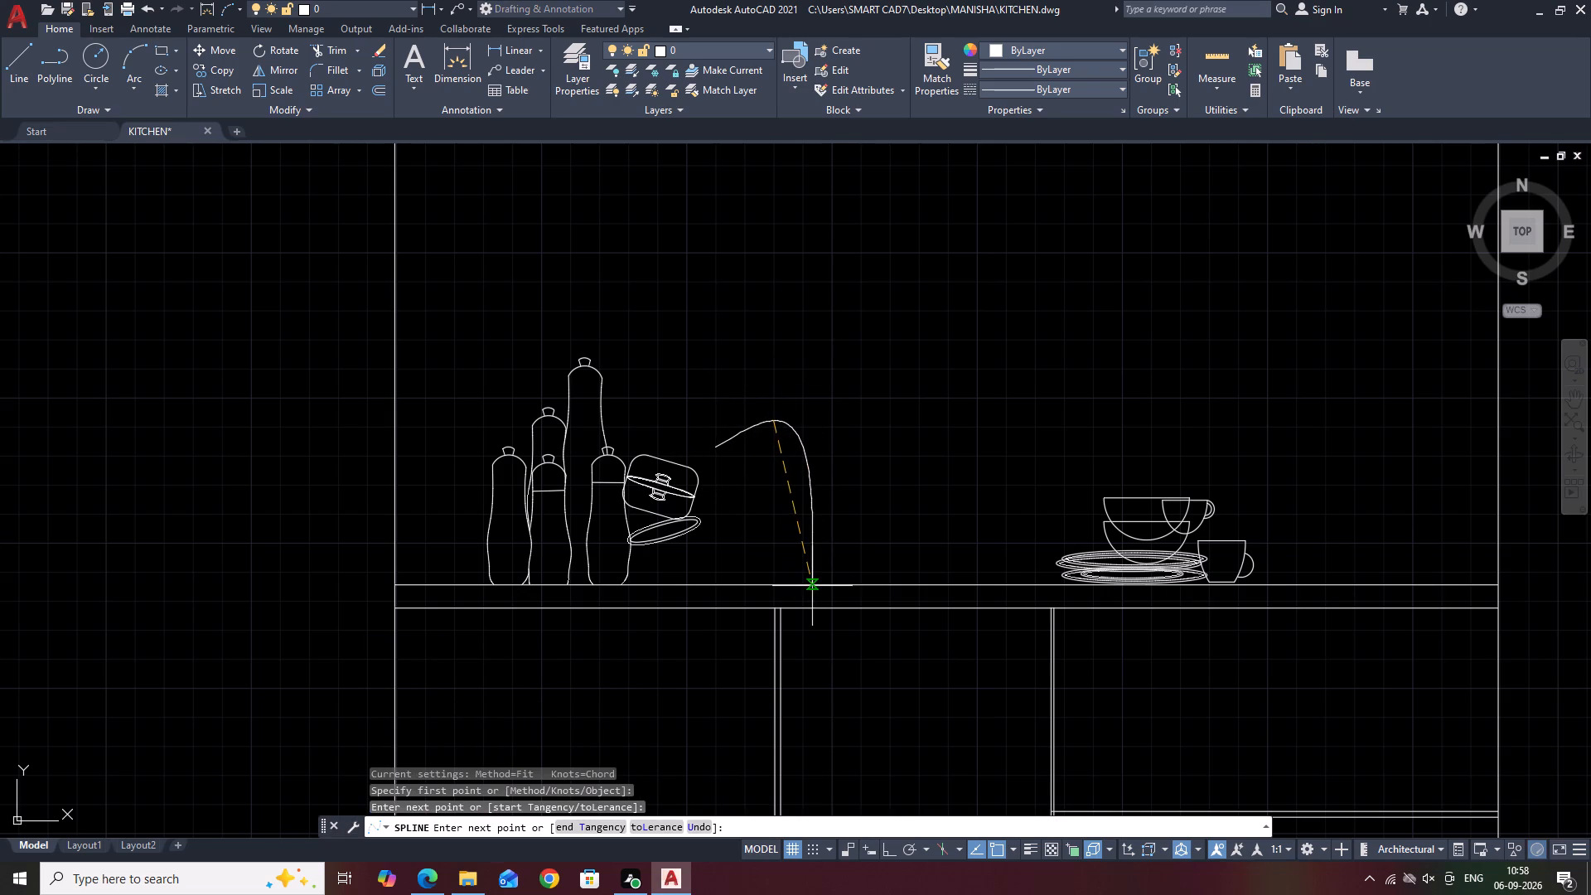
click(817, 587)
key(Return)
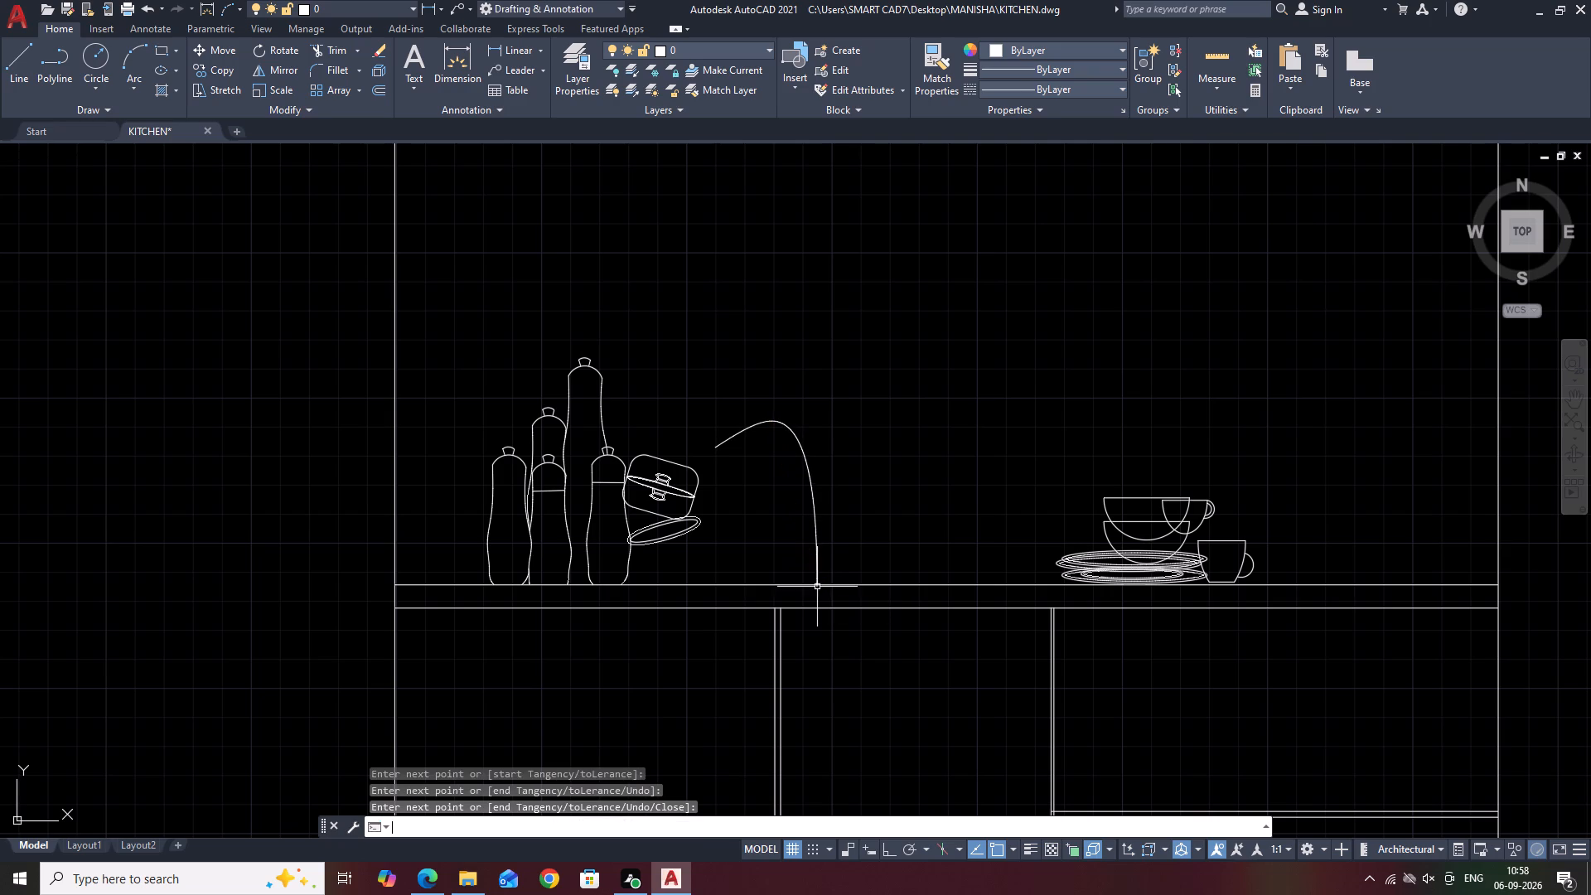
Reshape the arched spline by moving its top fit point slightly lower.
click(800, 447)
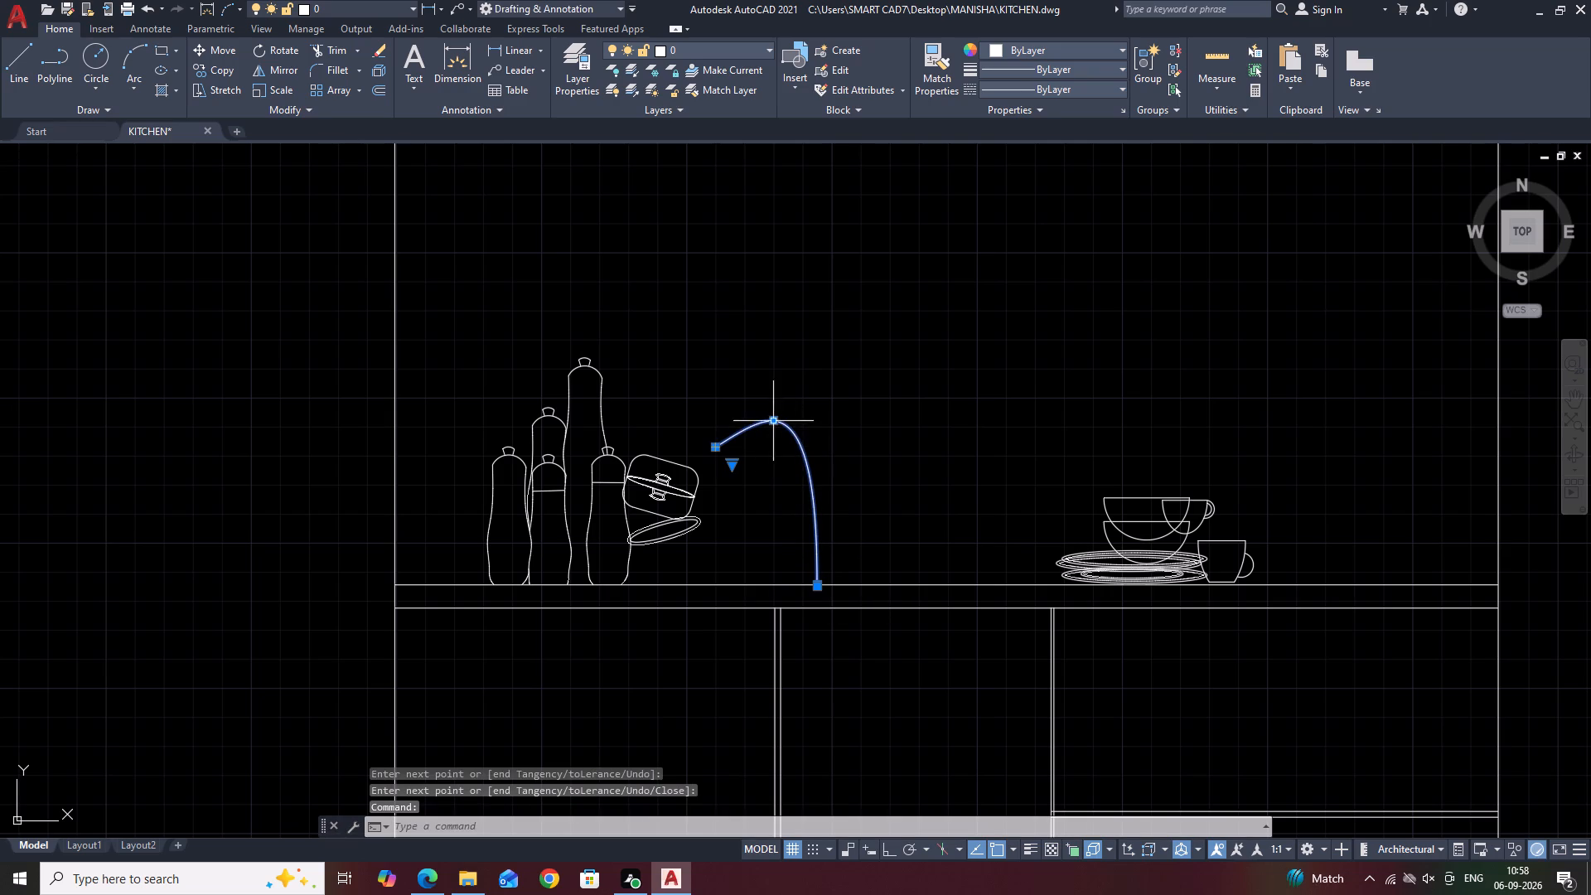
scroll(772, 415, up, 2)
click(771, 429)
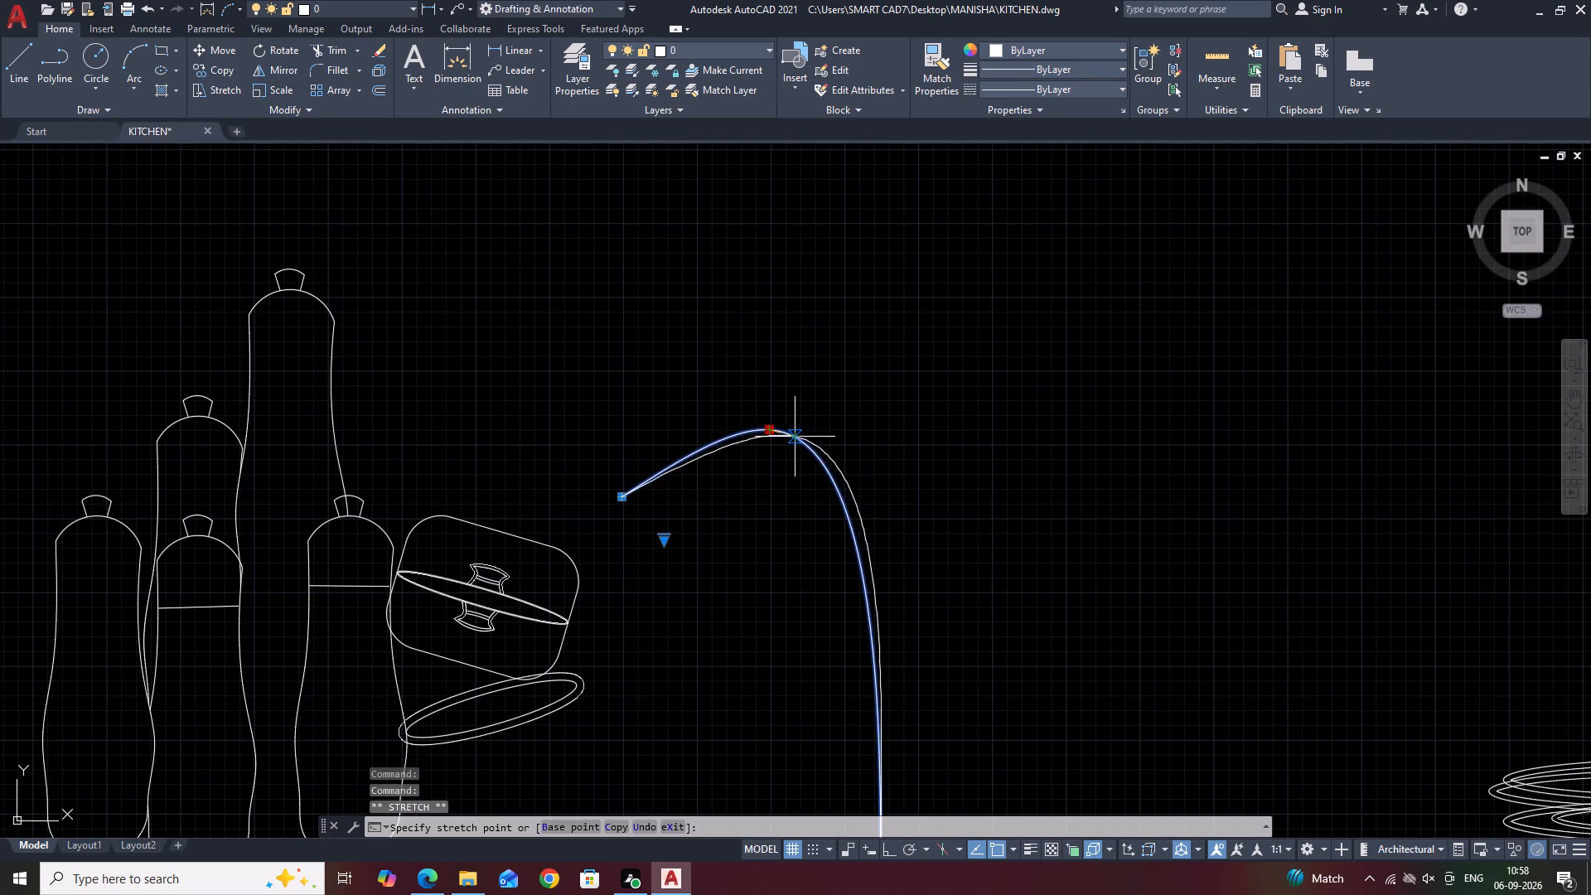
click(775, 443)
key(Escape)
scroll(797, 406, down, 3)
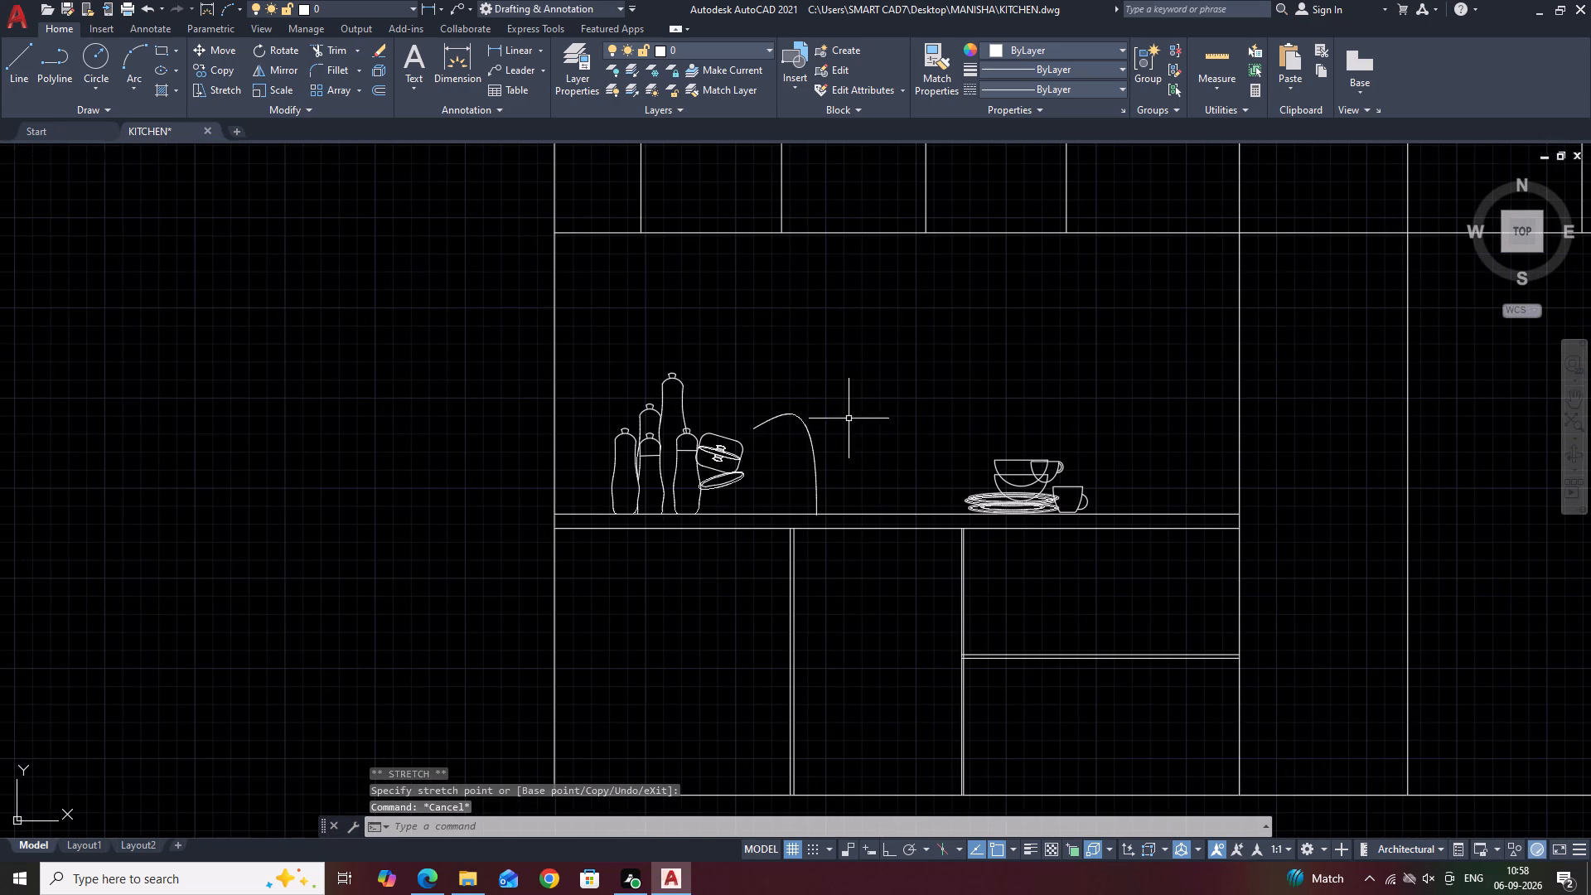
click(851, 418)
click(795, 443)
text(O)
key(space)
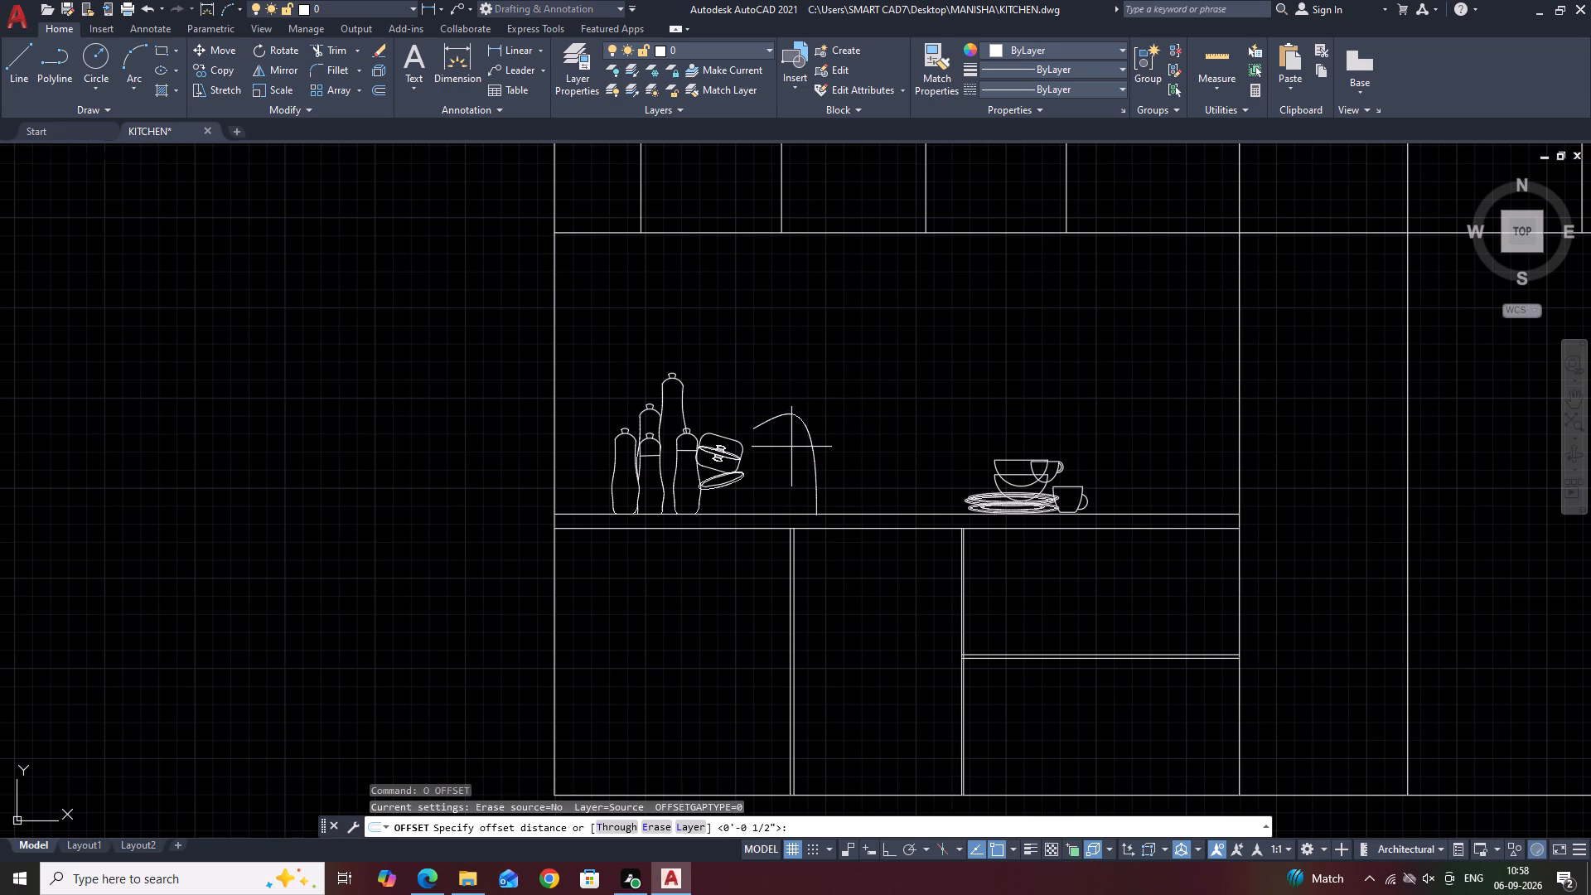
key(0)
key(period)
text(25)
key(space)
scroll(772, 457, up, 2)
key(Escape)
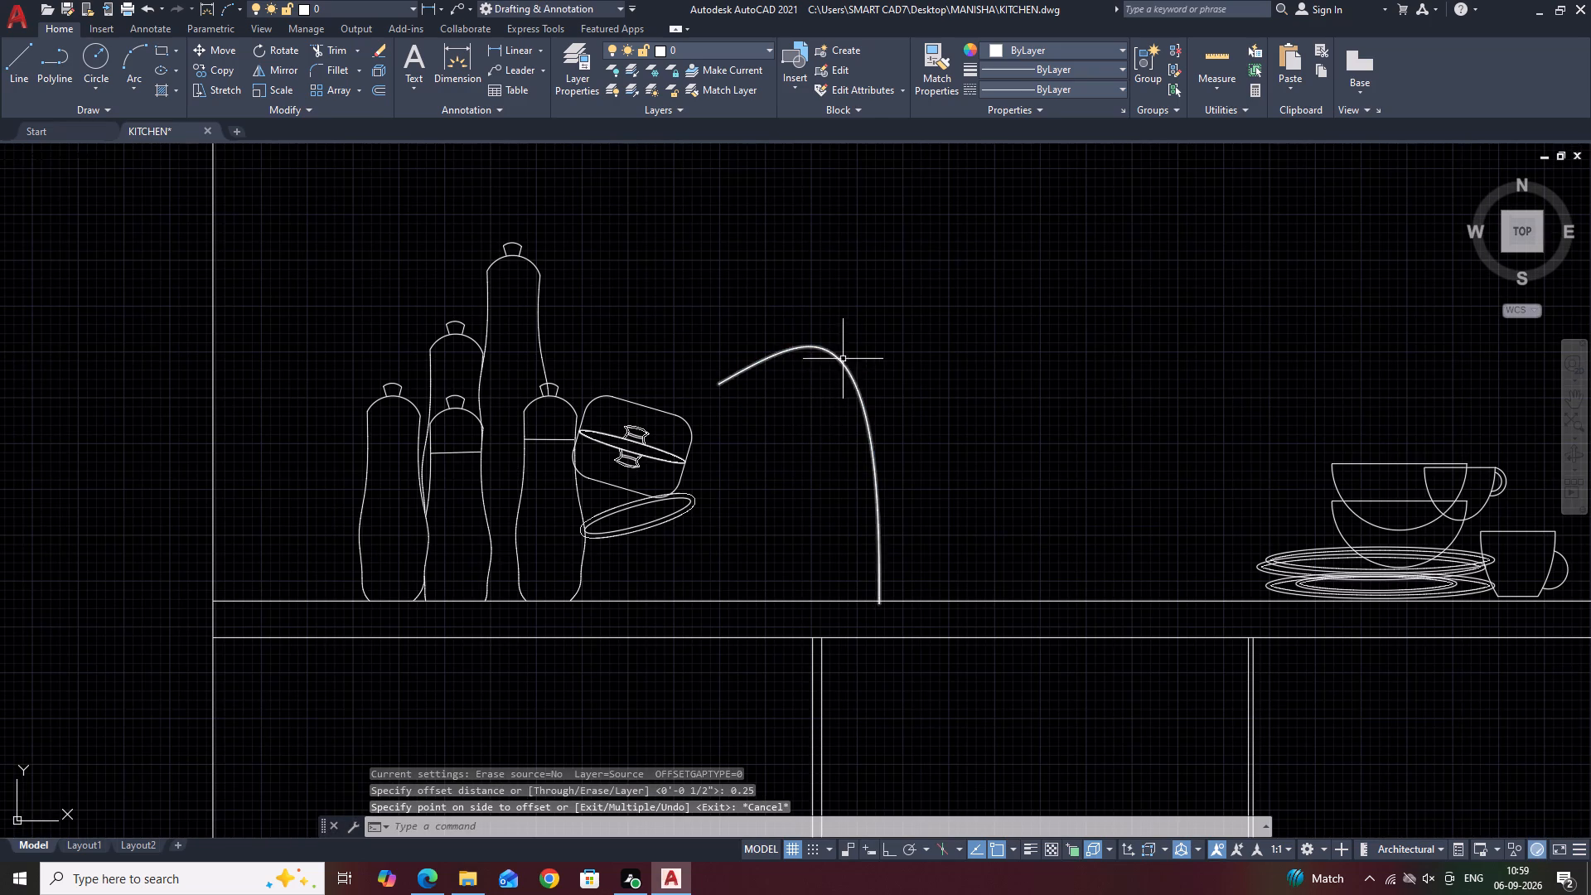
Offset the arched spline by 0.5 toward its inner side to give the form a double outline.
click(845, 356)
click(829, 370)
key(o)
key(space)
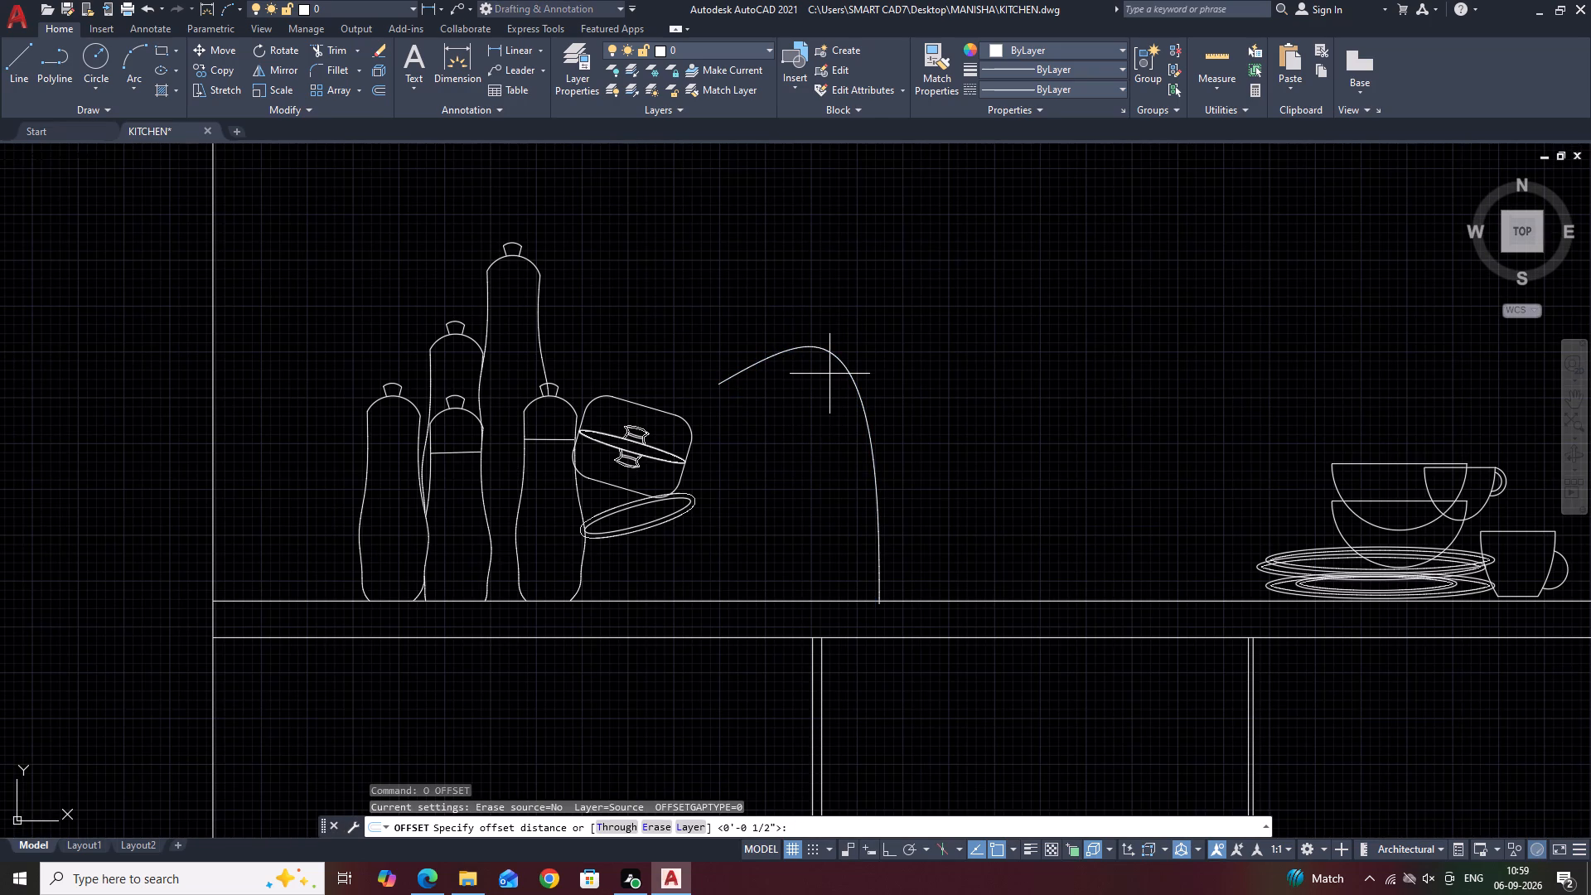
key(0)
key(period)
key(5)
key(space)
click(779, 420)
middle_drag(866, 360, 916, 414)
key(Escape)
scroll(931, 429, down, 2)
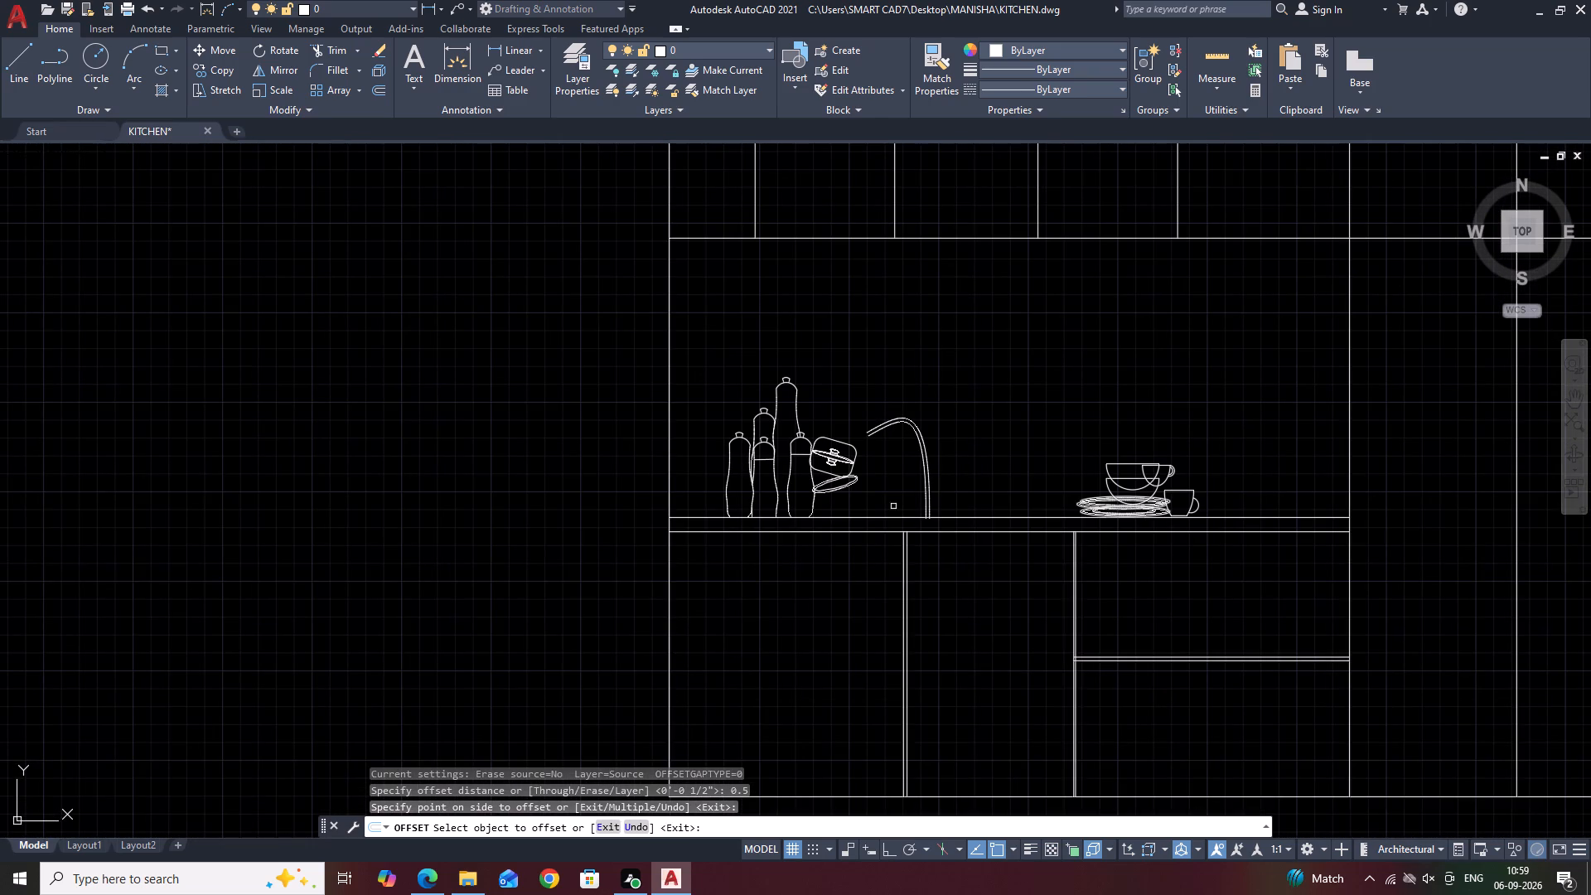
key(Escape)
Trim off the ends of both arched splines that extend below the countertop's top line.
text(TR)
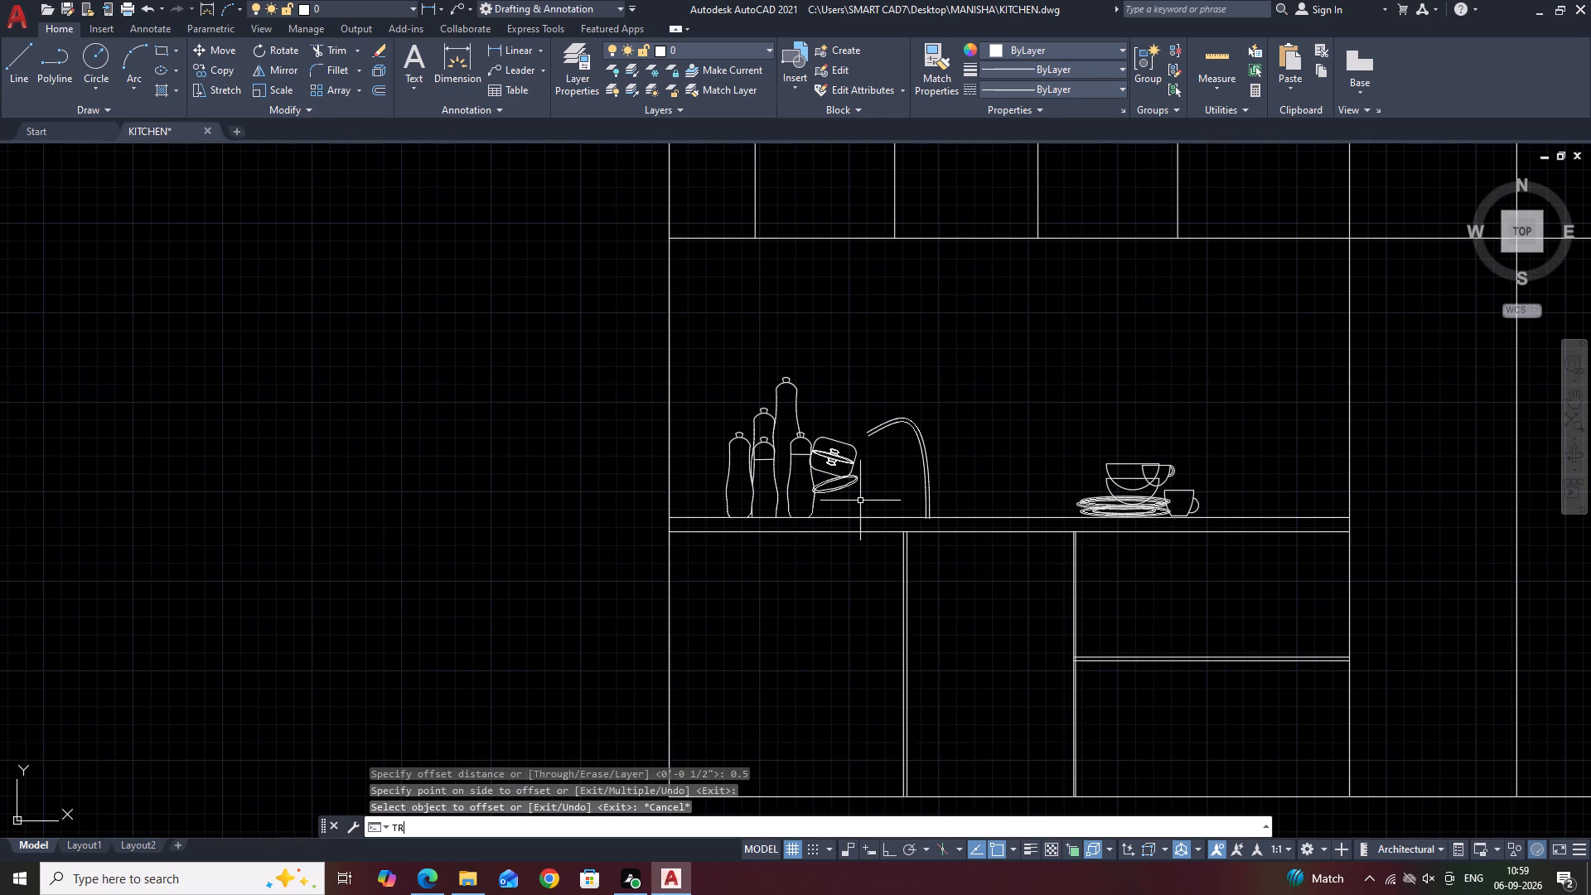
key(space)
scroll(931, 515, up, 7)
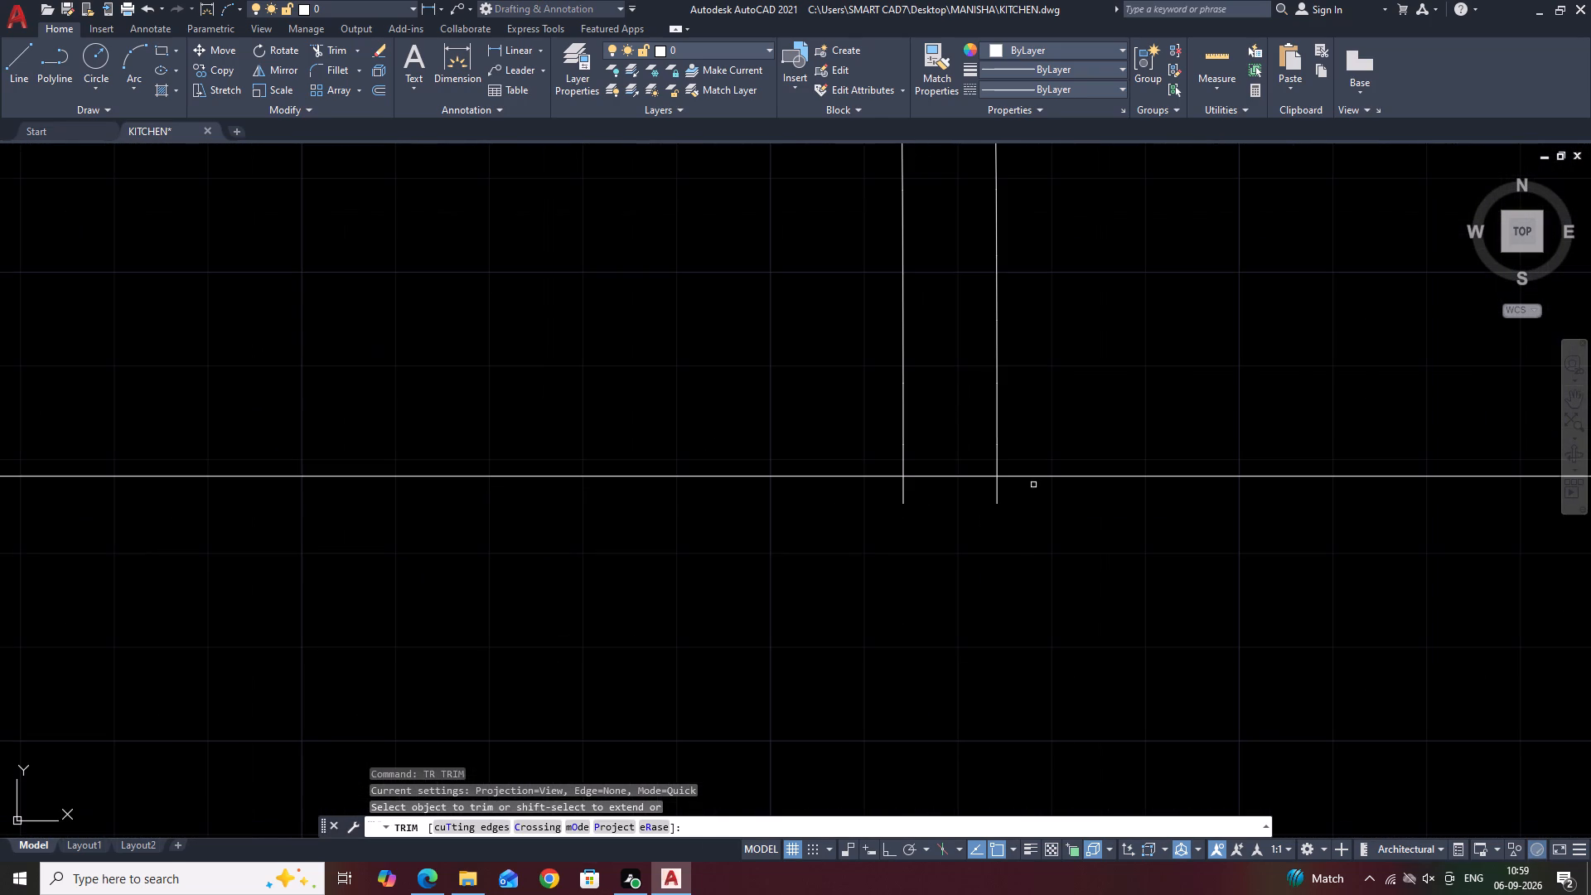
click(1032, 488)
click(905, 491)
key(Escape)
scroll(902, 480, down, 2)
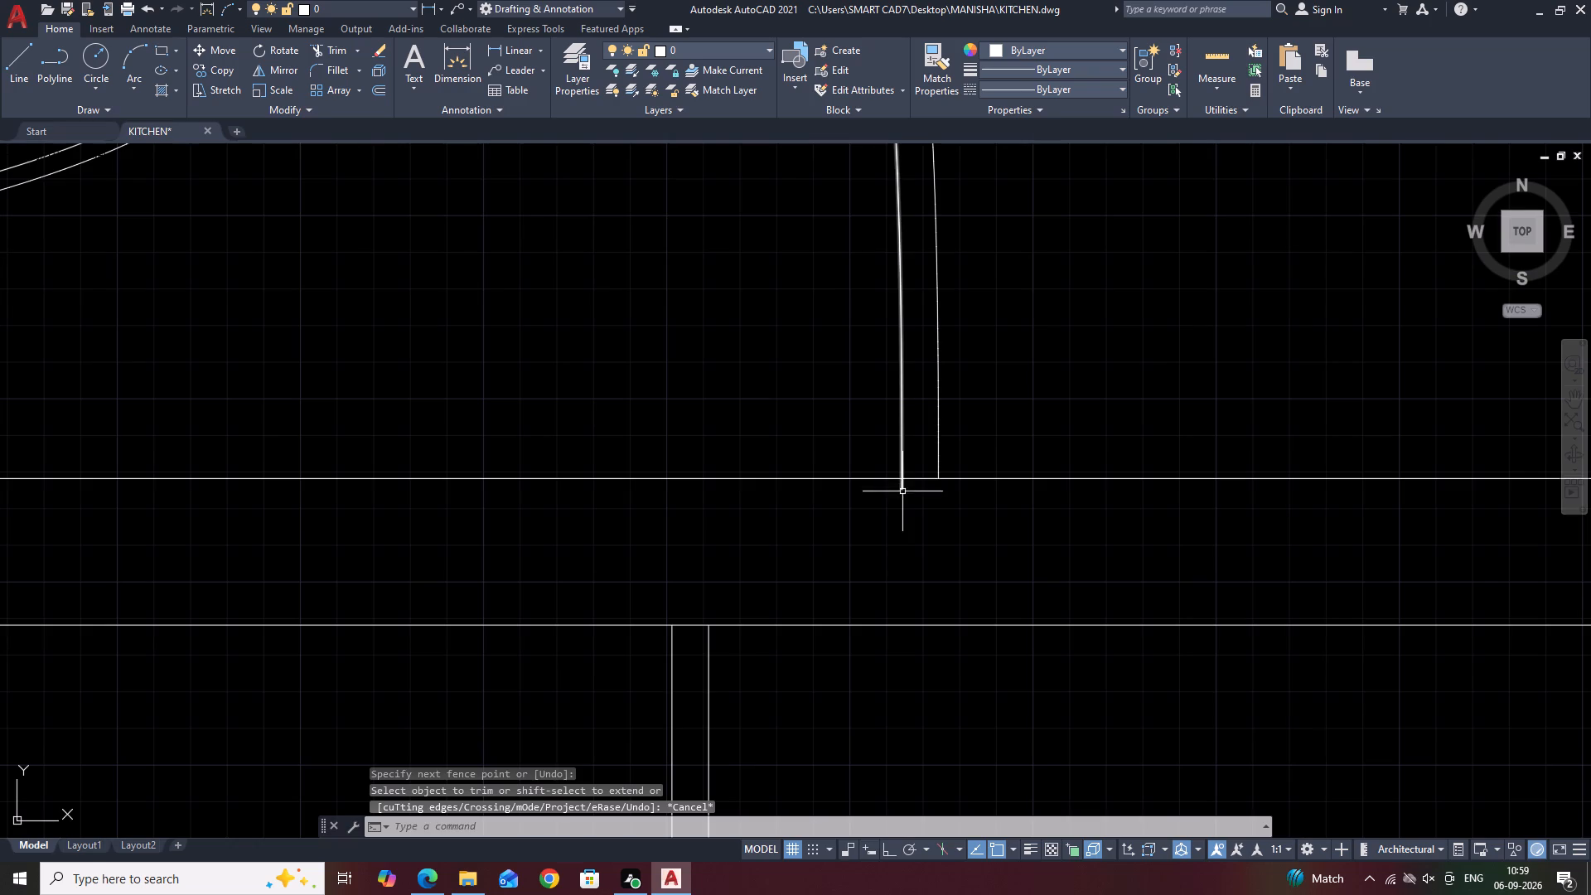
key(space)
scroll(897, 486, up, 2)
click(913, 481)
click(863, 481)
scroll(898, 498, down, 8)
key(Escape)
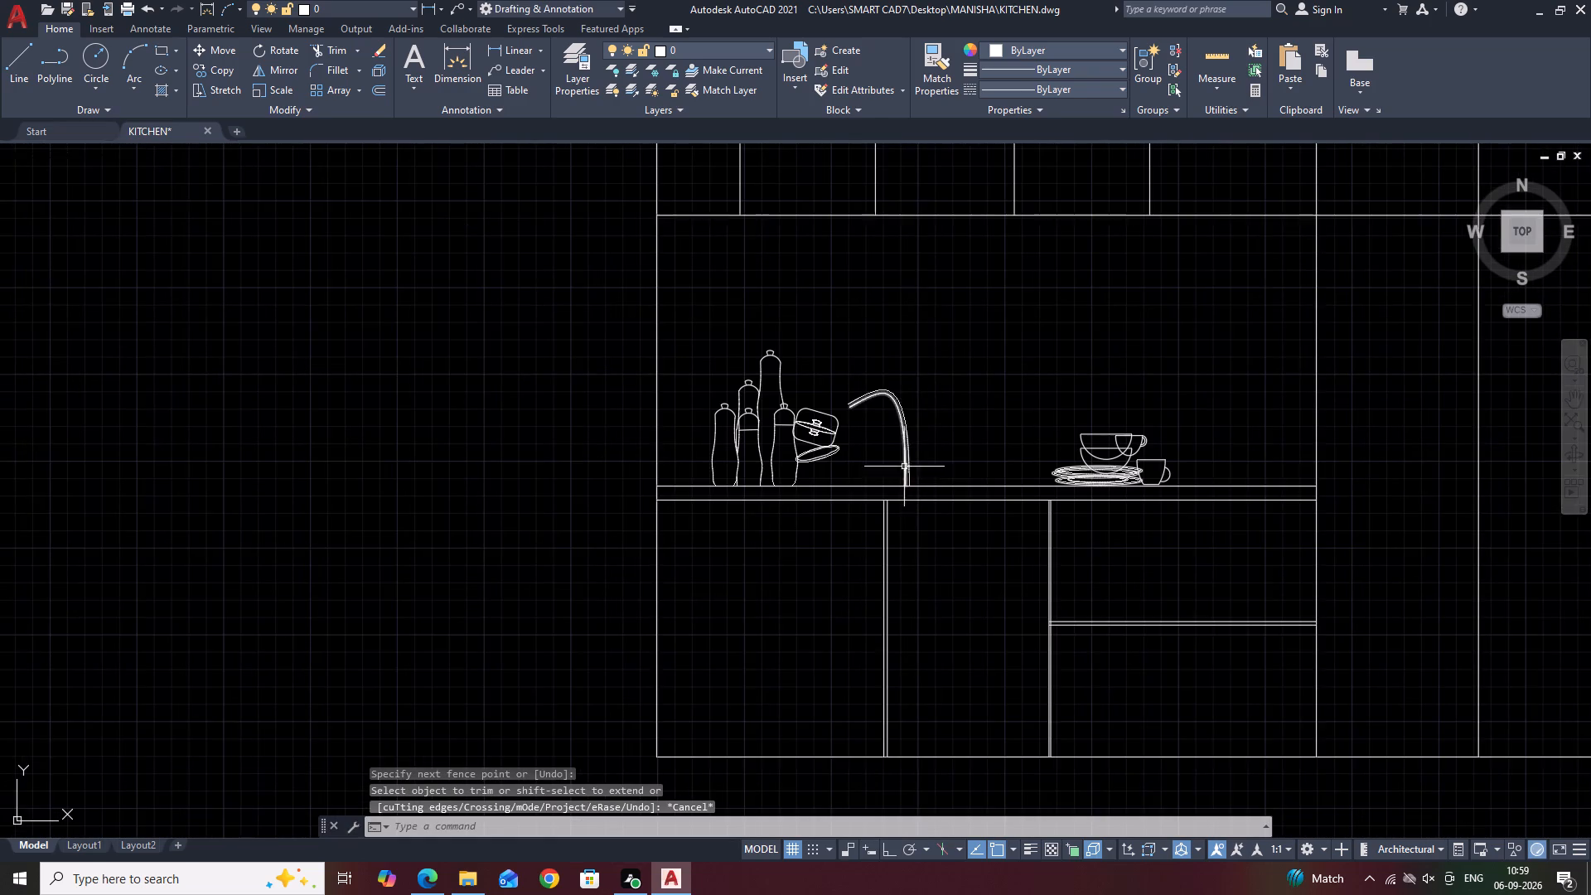
Draw a circle centred on the outer spline's open upper end, with its radius reaching the inner spline's end.
middle_drag(935, 356, 870, 432)
middle_drag(888, 478, 786, 432)
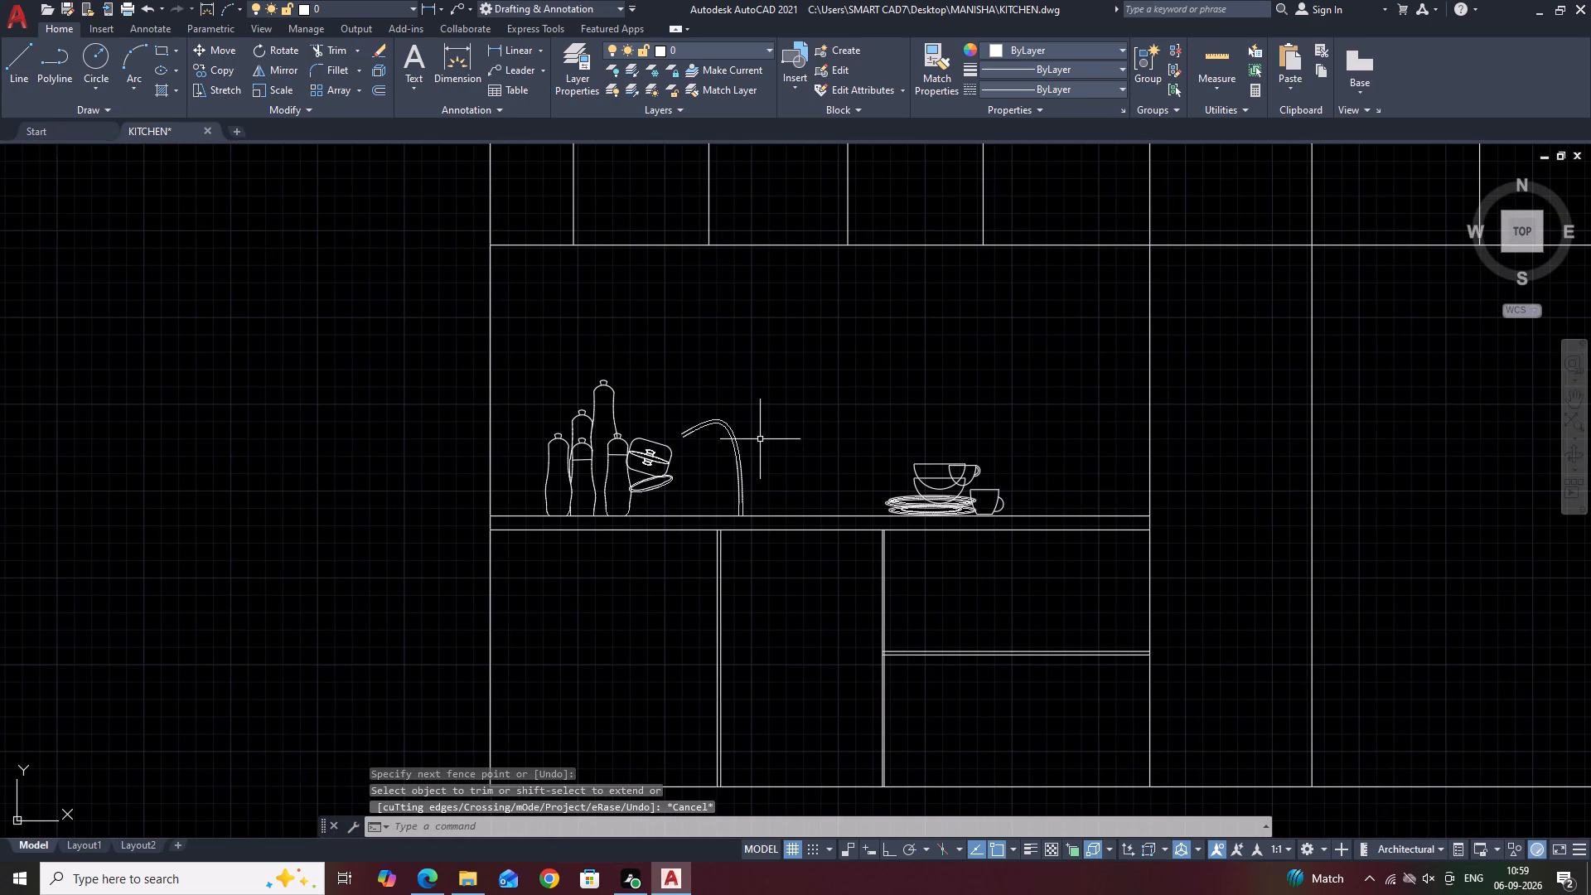
text(C)
key(space)
scroll(684, 438, up, 4)
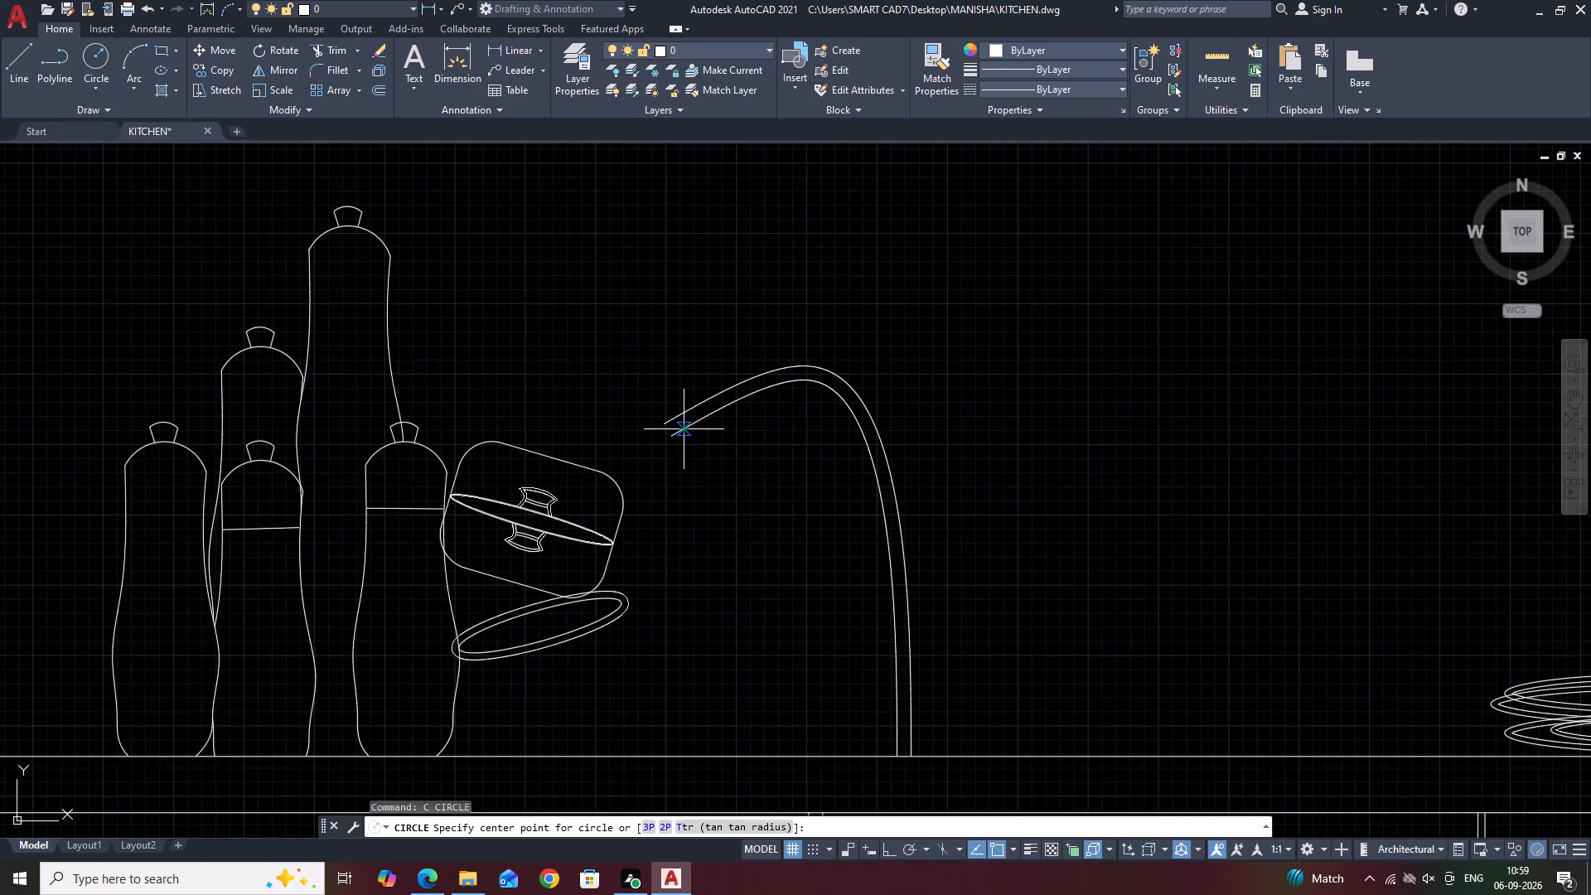
scroll(685, 431, up, 2)
click(586, 403)
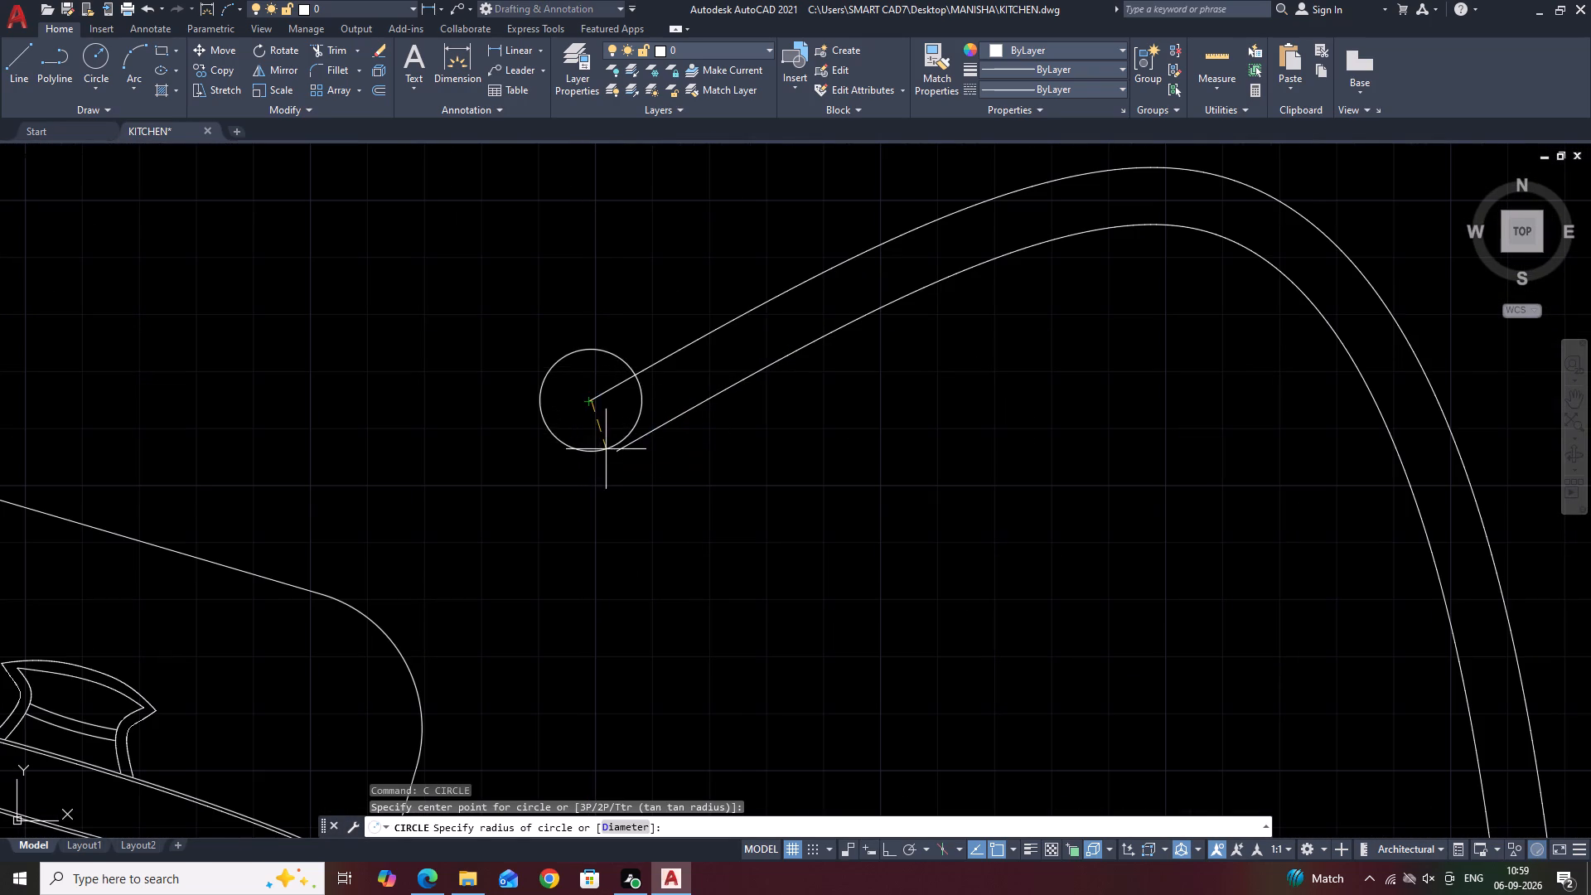
click(610, 454)
Shrink the circle to roughly half its radius and move it down toward the inner spline's open end.
click(642, 342)
click(602, 358)
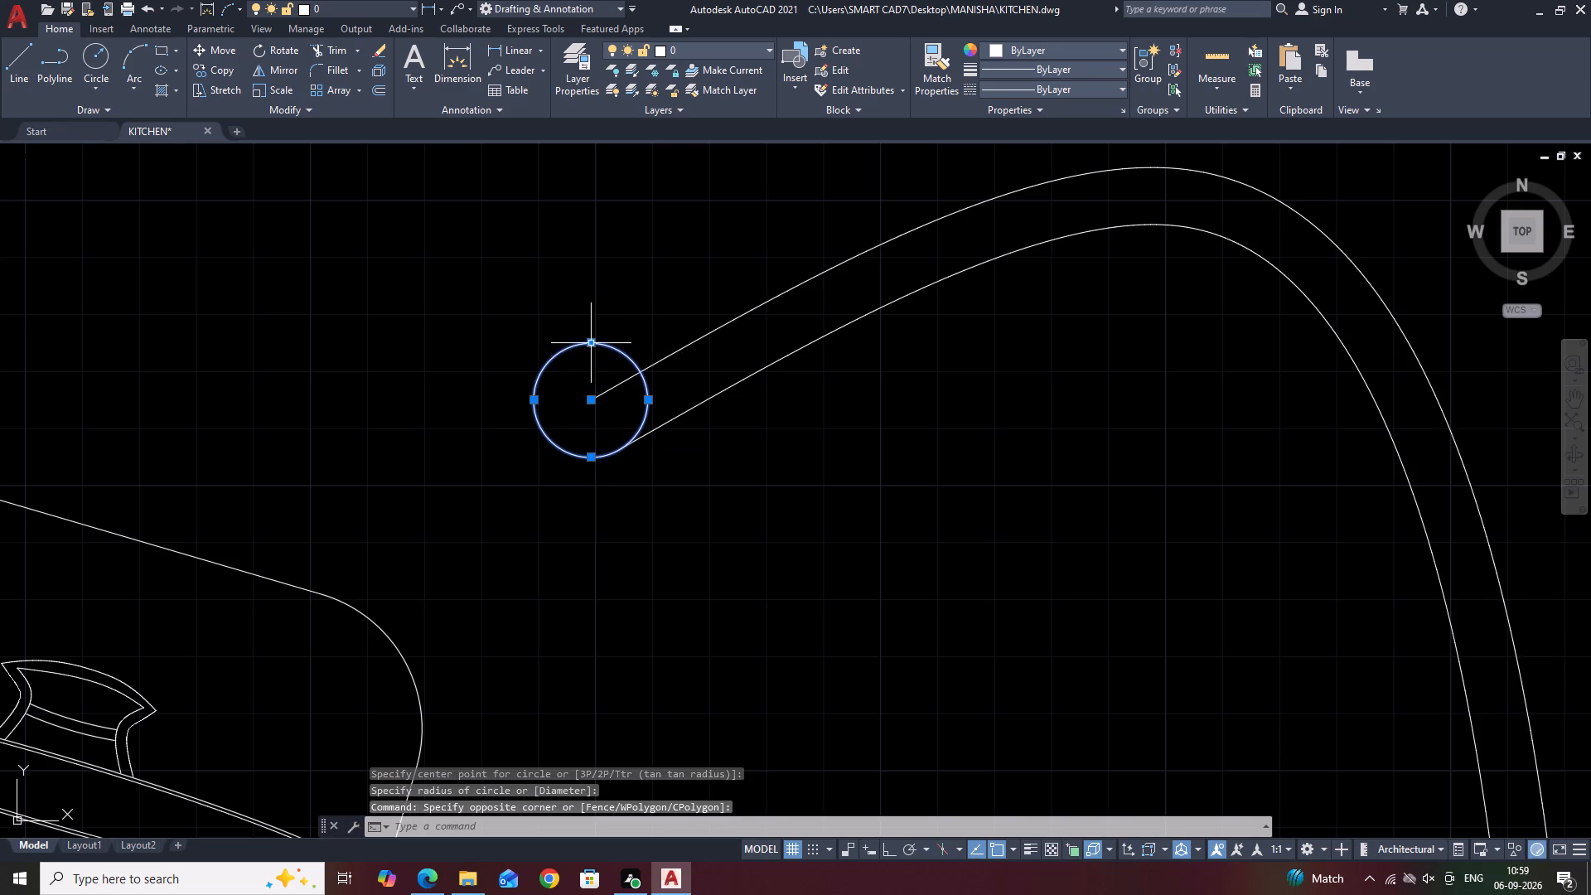
click(592, 342)
click(602, 353)
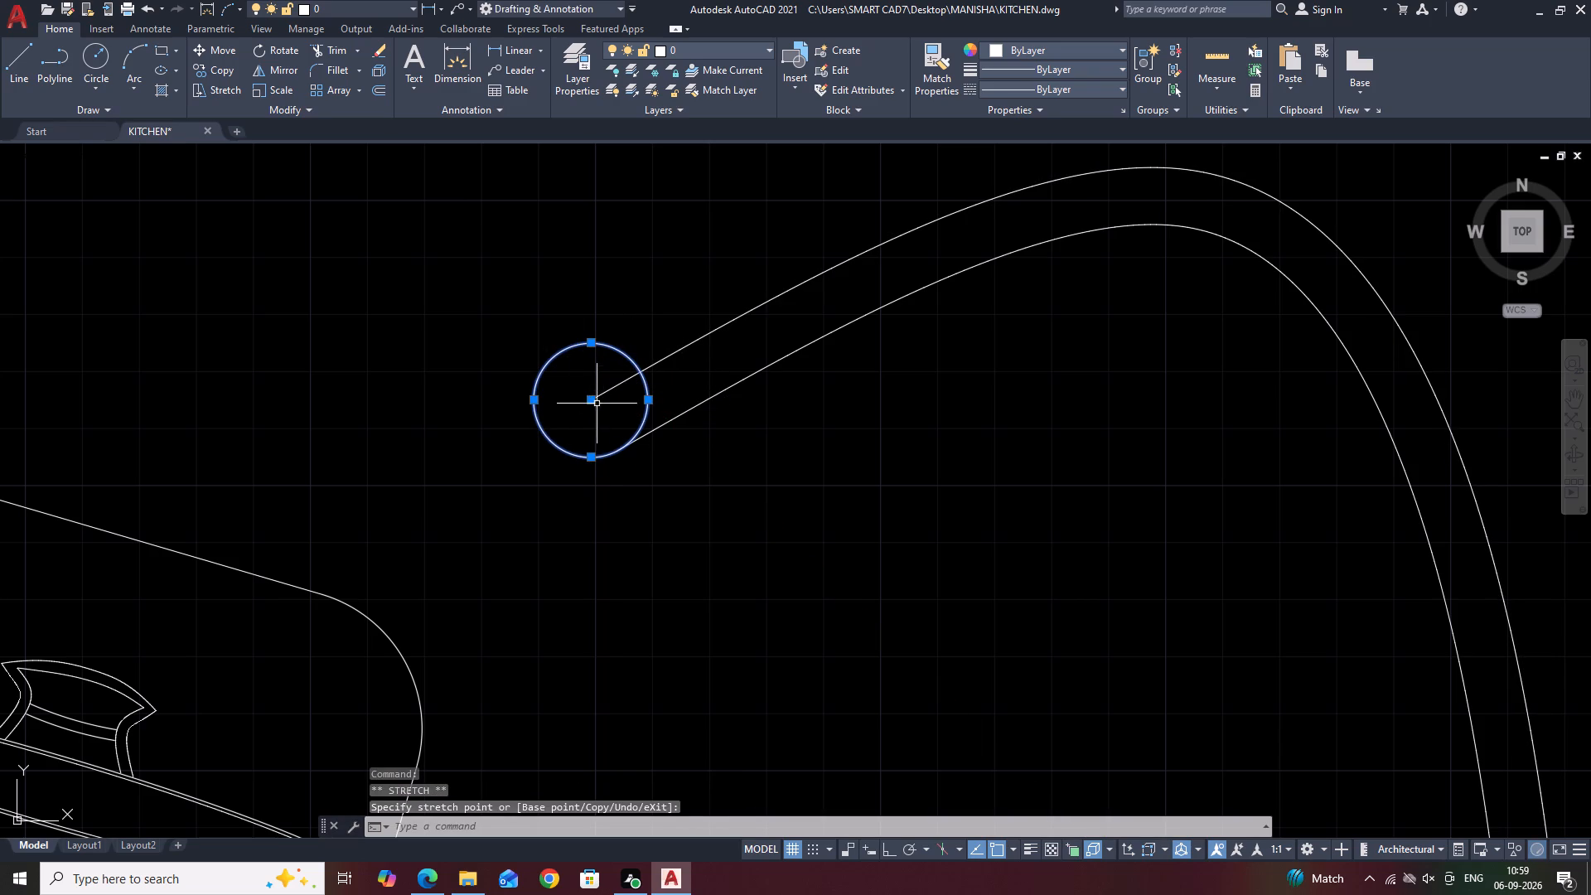
click(590, 458)
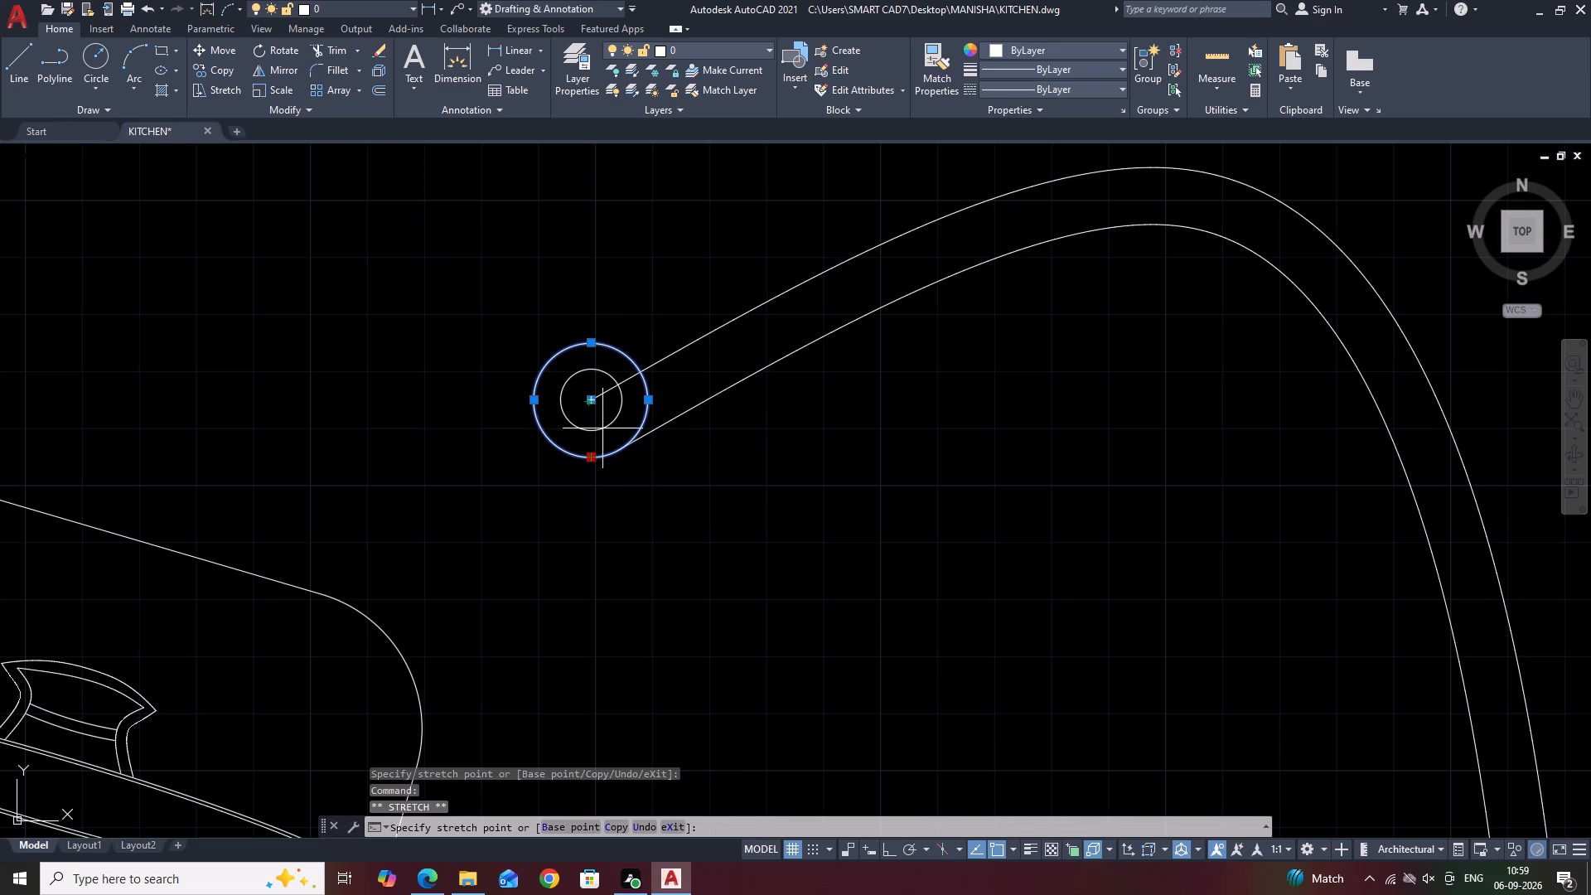
click(605, 430)
text(M)
key(space)
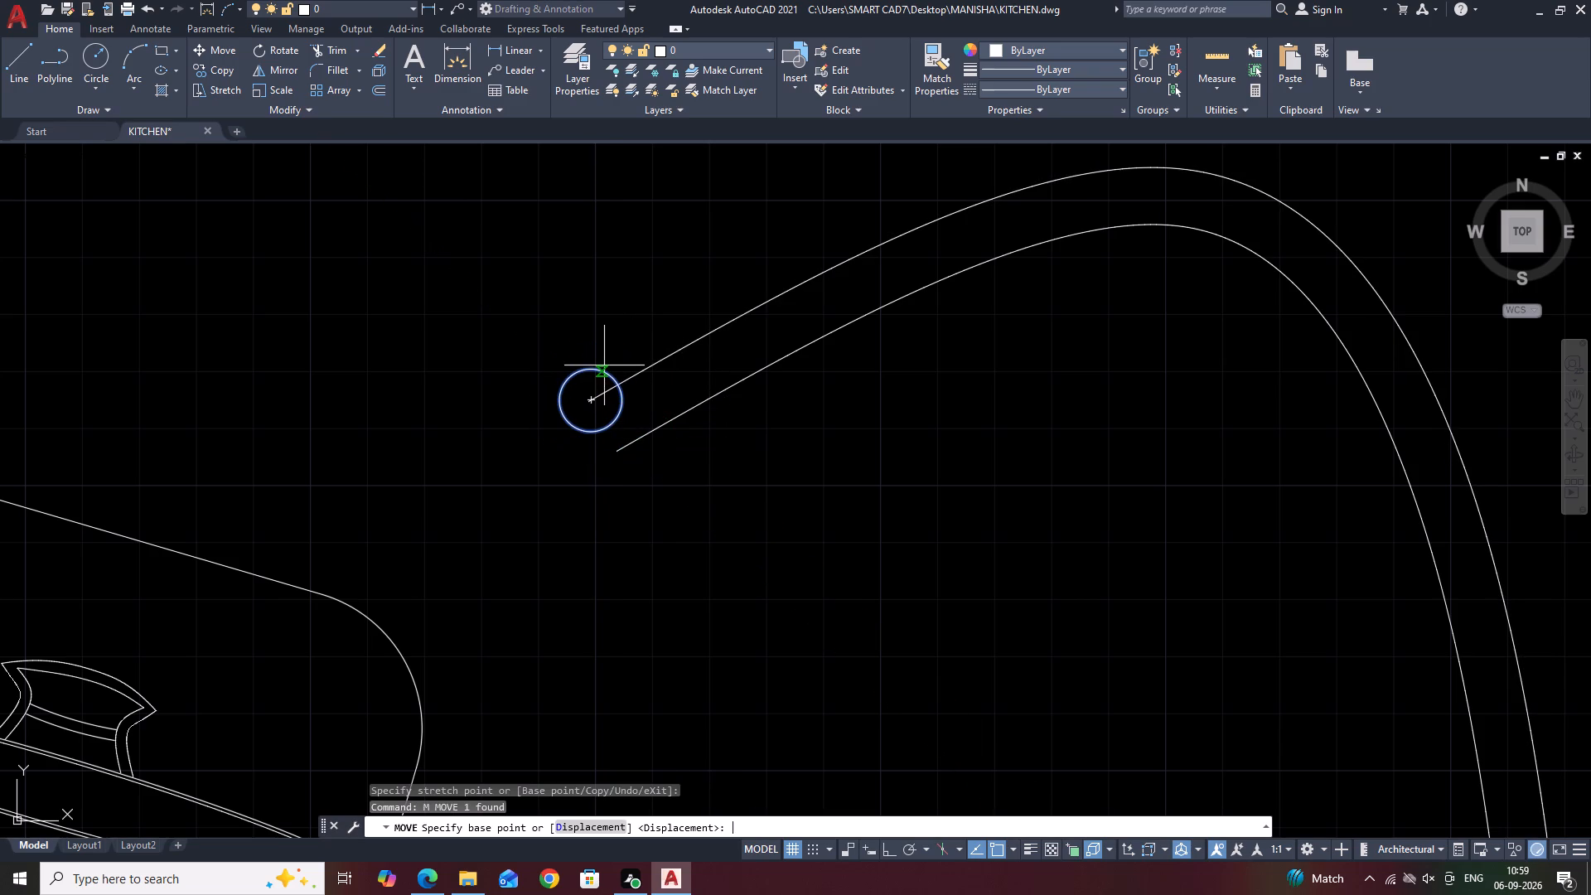
click(602, 429)
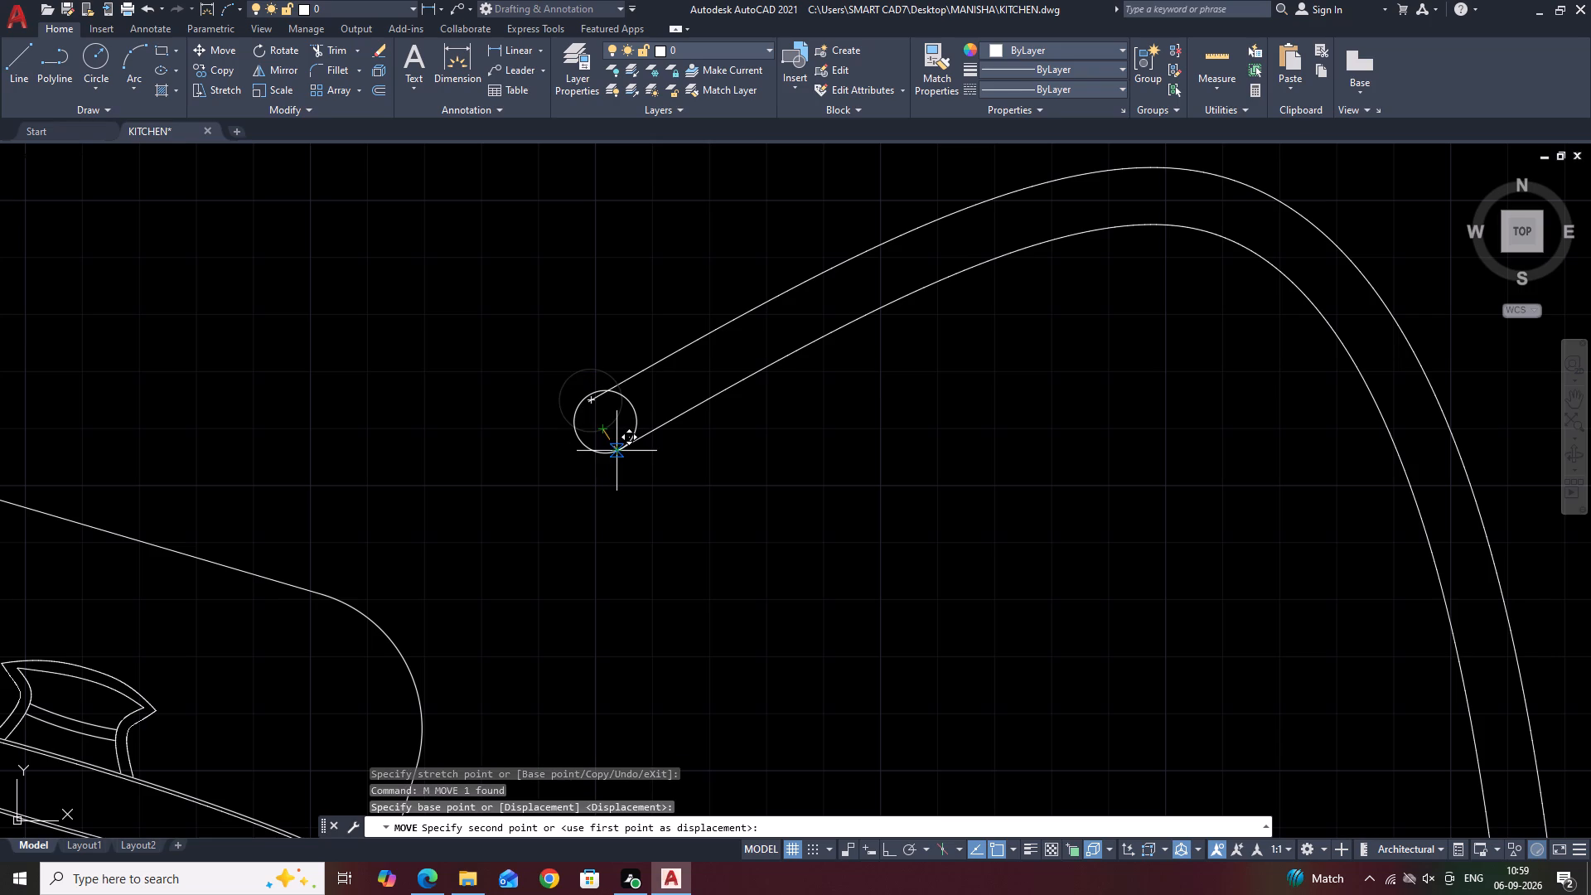
click(617, 456)
Reduce the circle slightly more and shift it so it fits between the open ends of the two splines.
scroll(596, 384, up, 2)
click(593, 403)
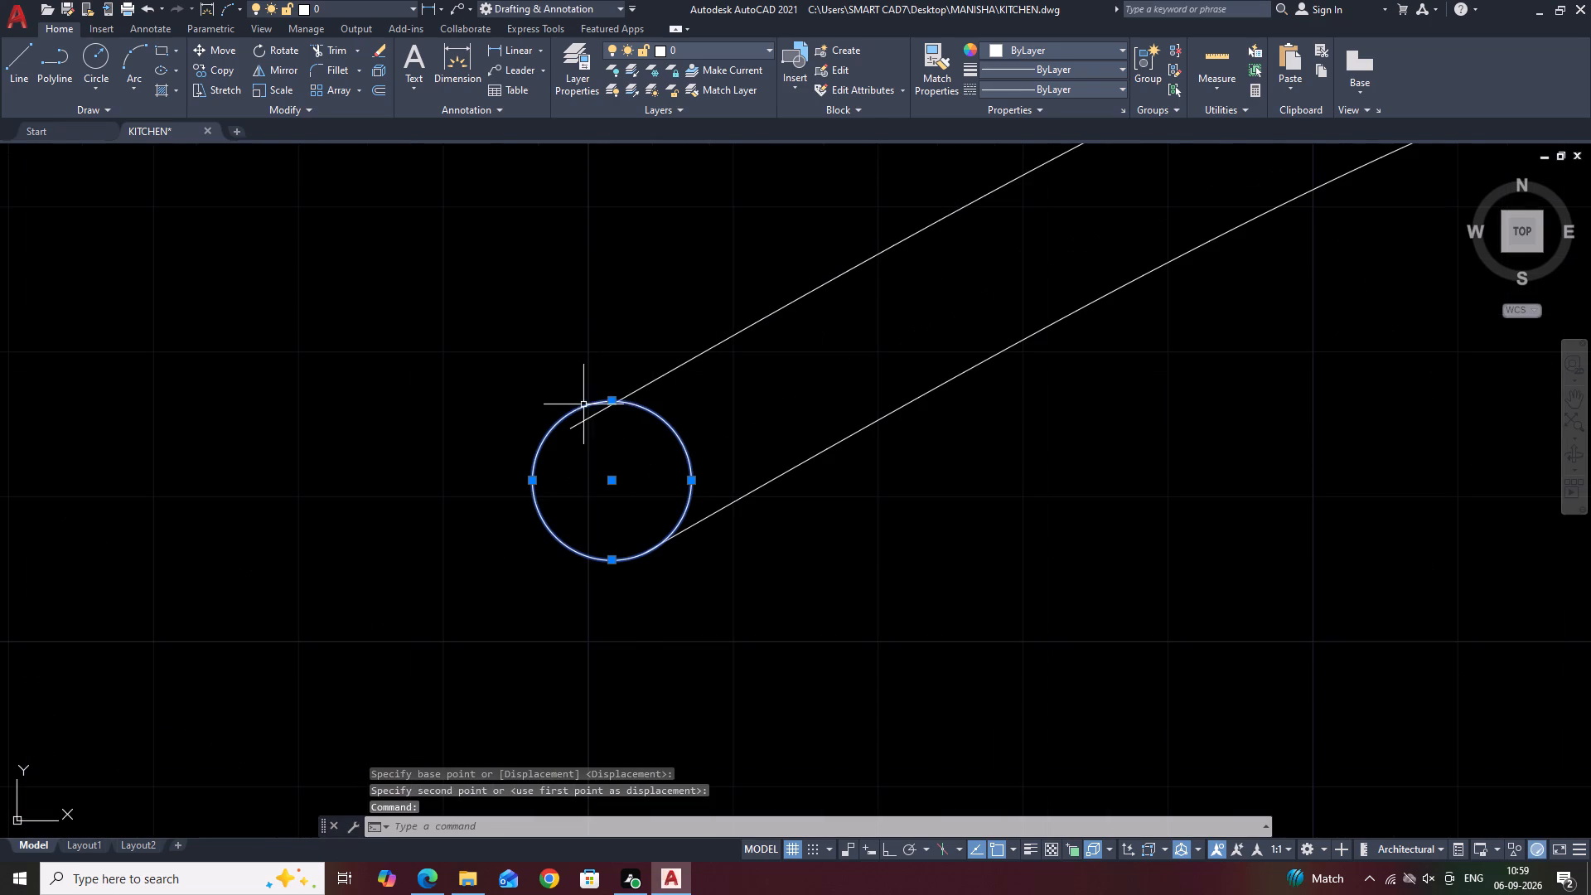
click(612, 400)
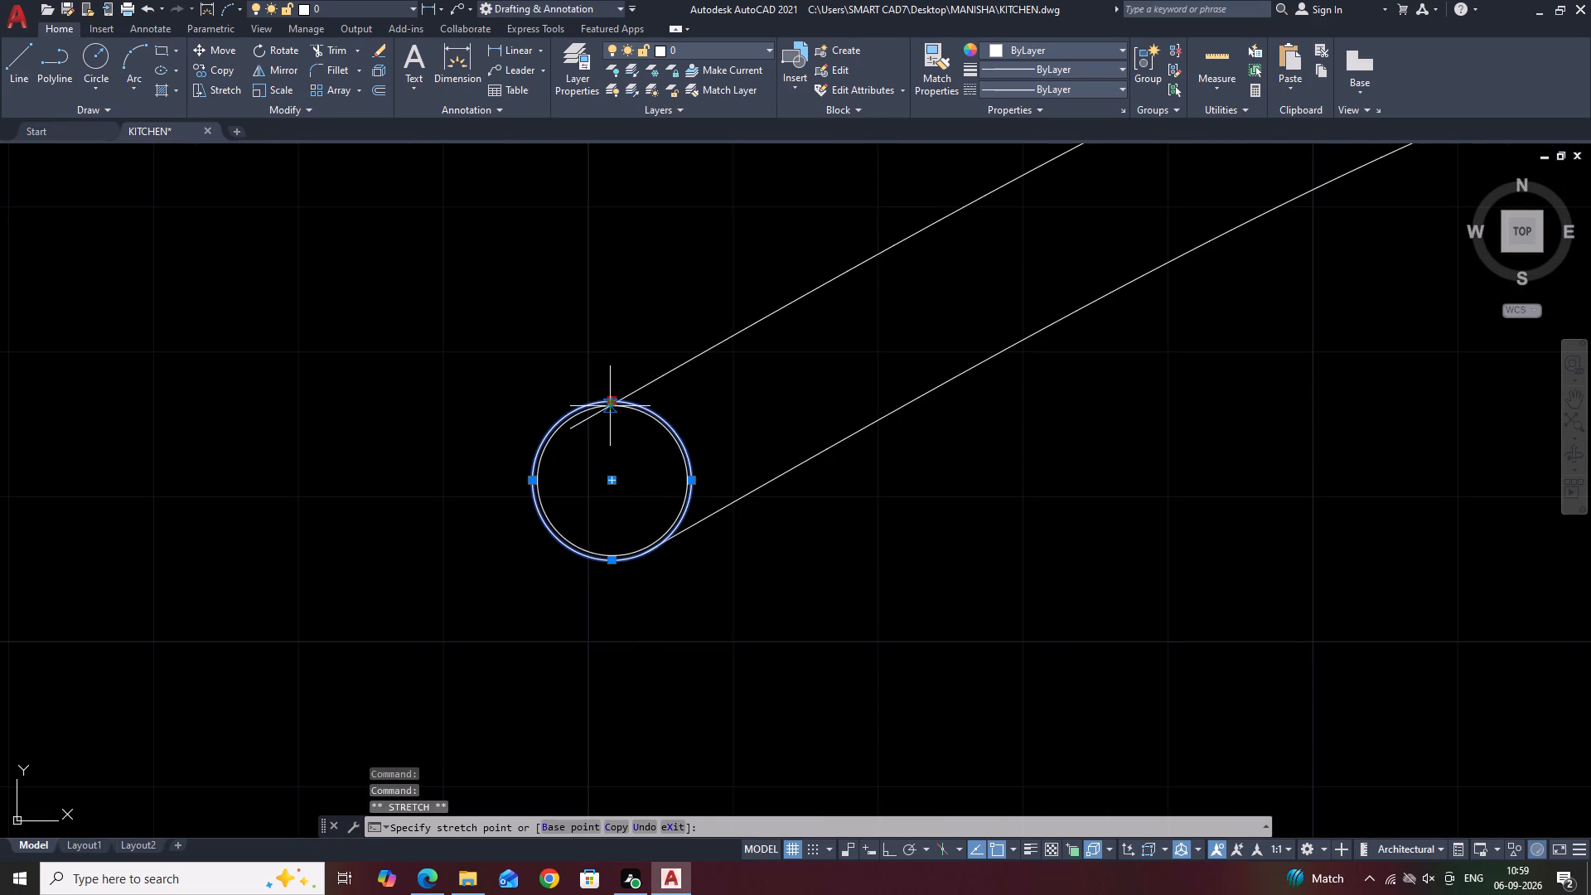
click(617, 419)
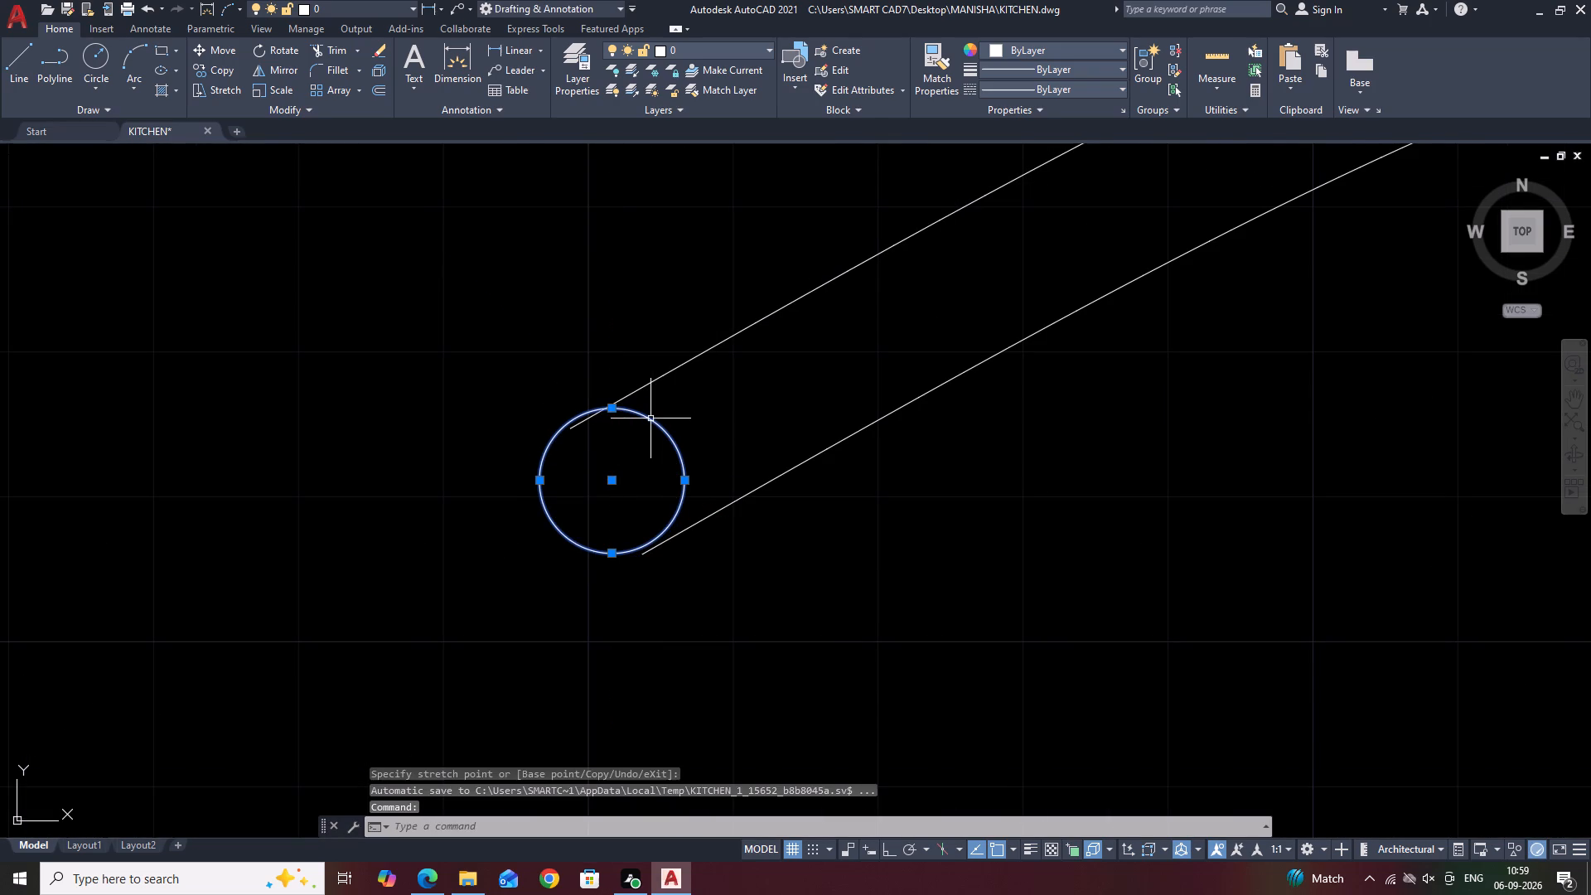
key(m)
key(space)
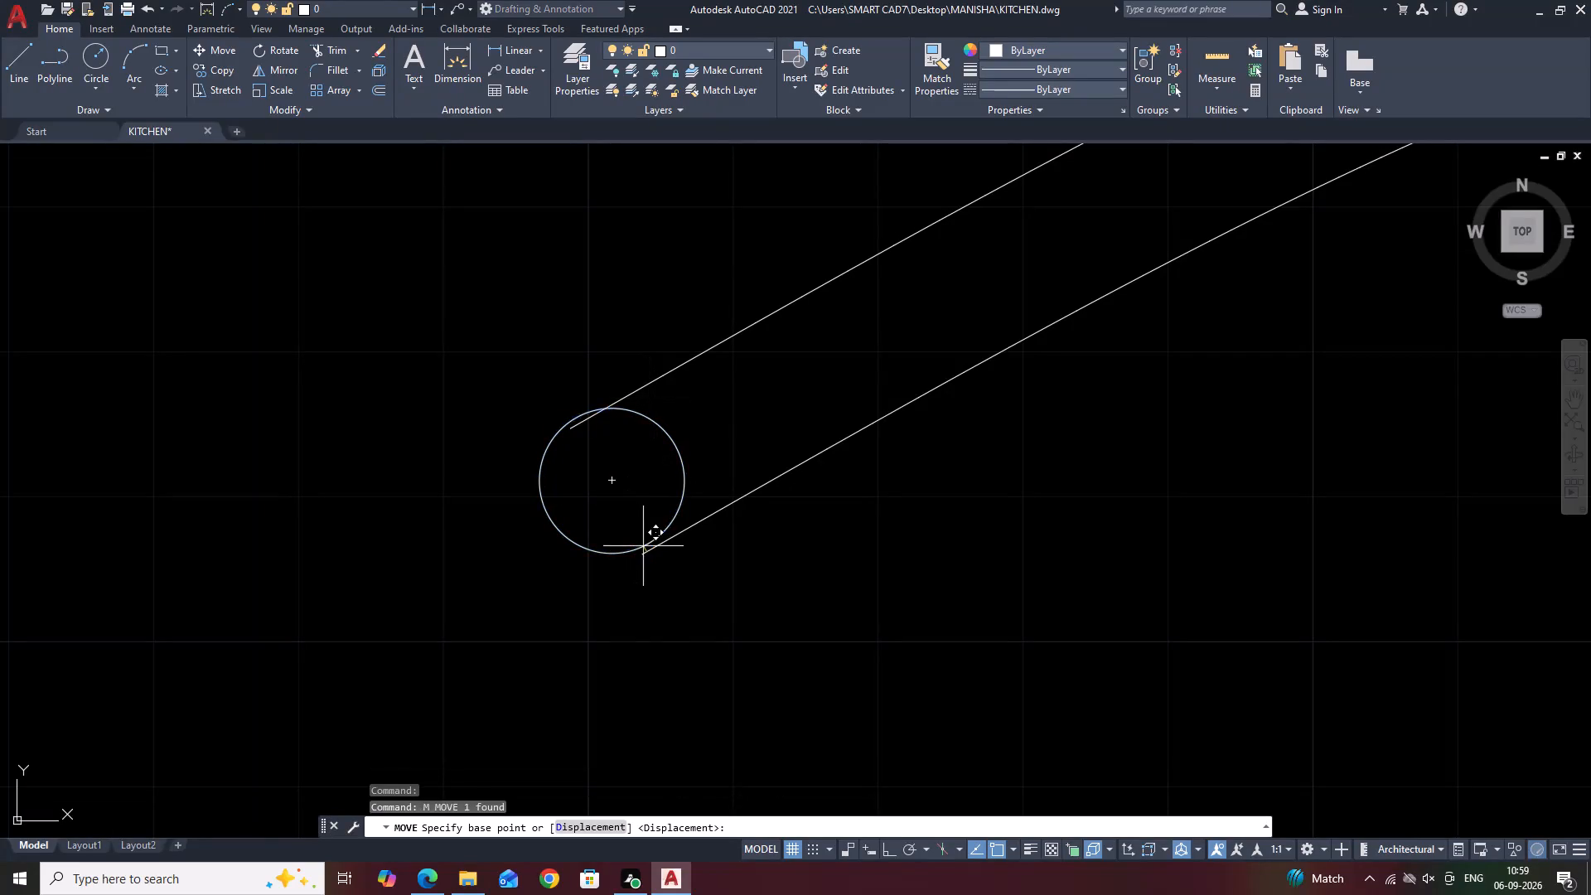
click(643, 546)
click(652, 558)
drag(694, 479, 690, 472)
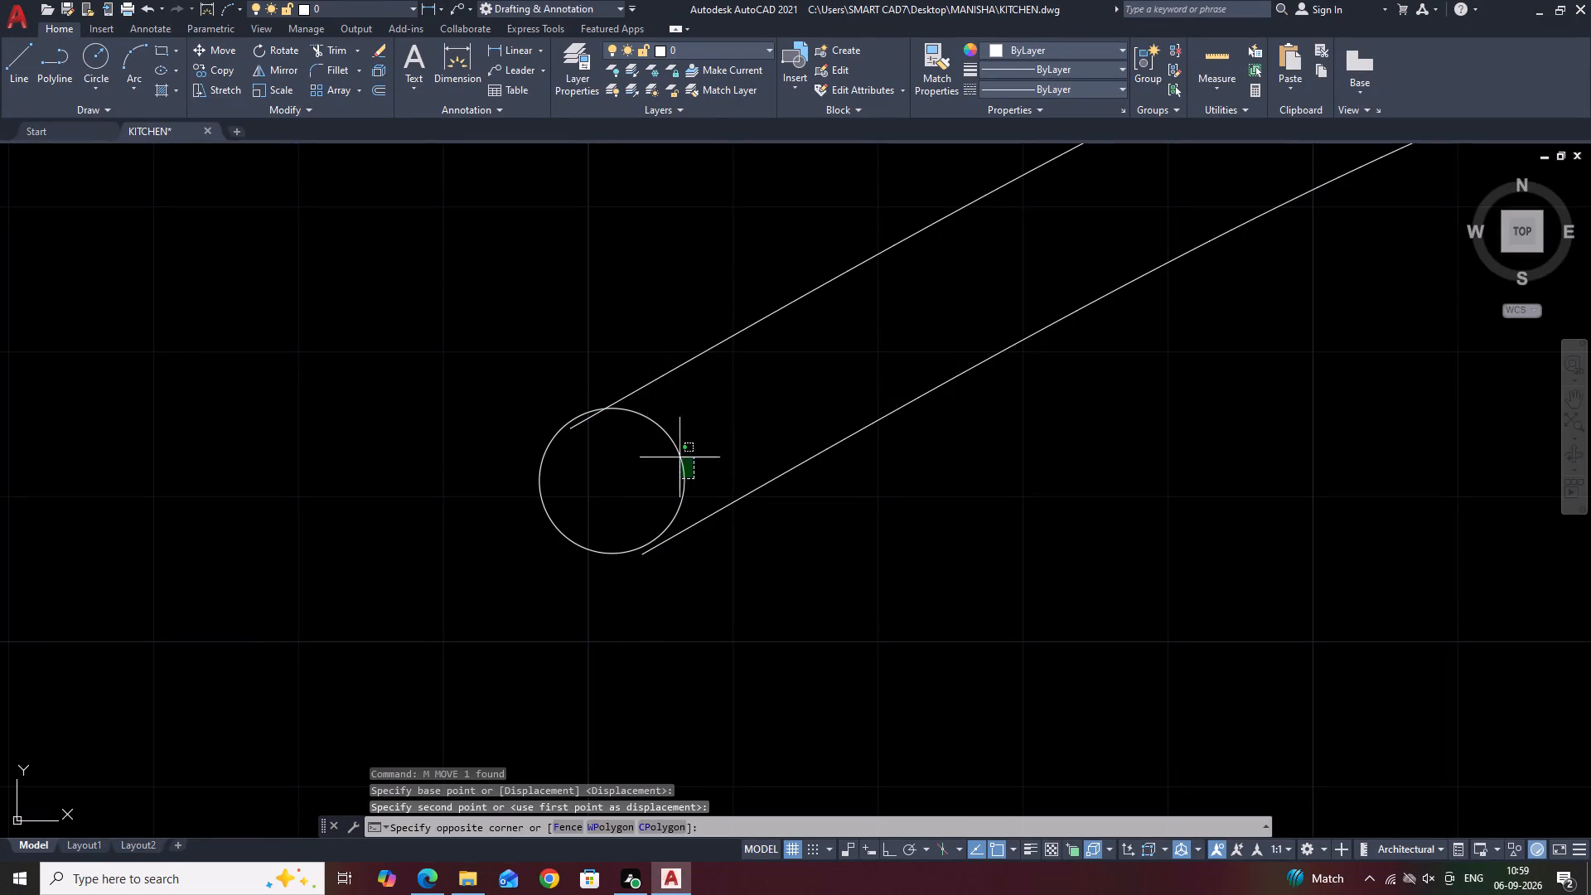
drag(668, 442, 662, 429)
key(m)
key(space)
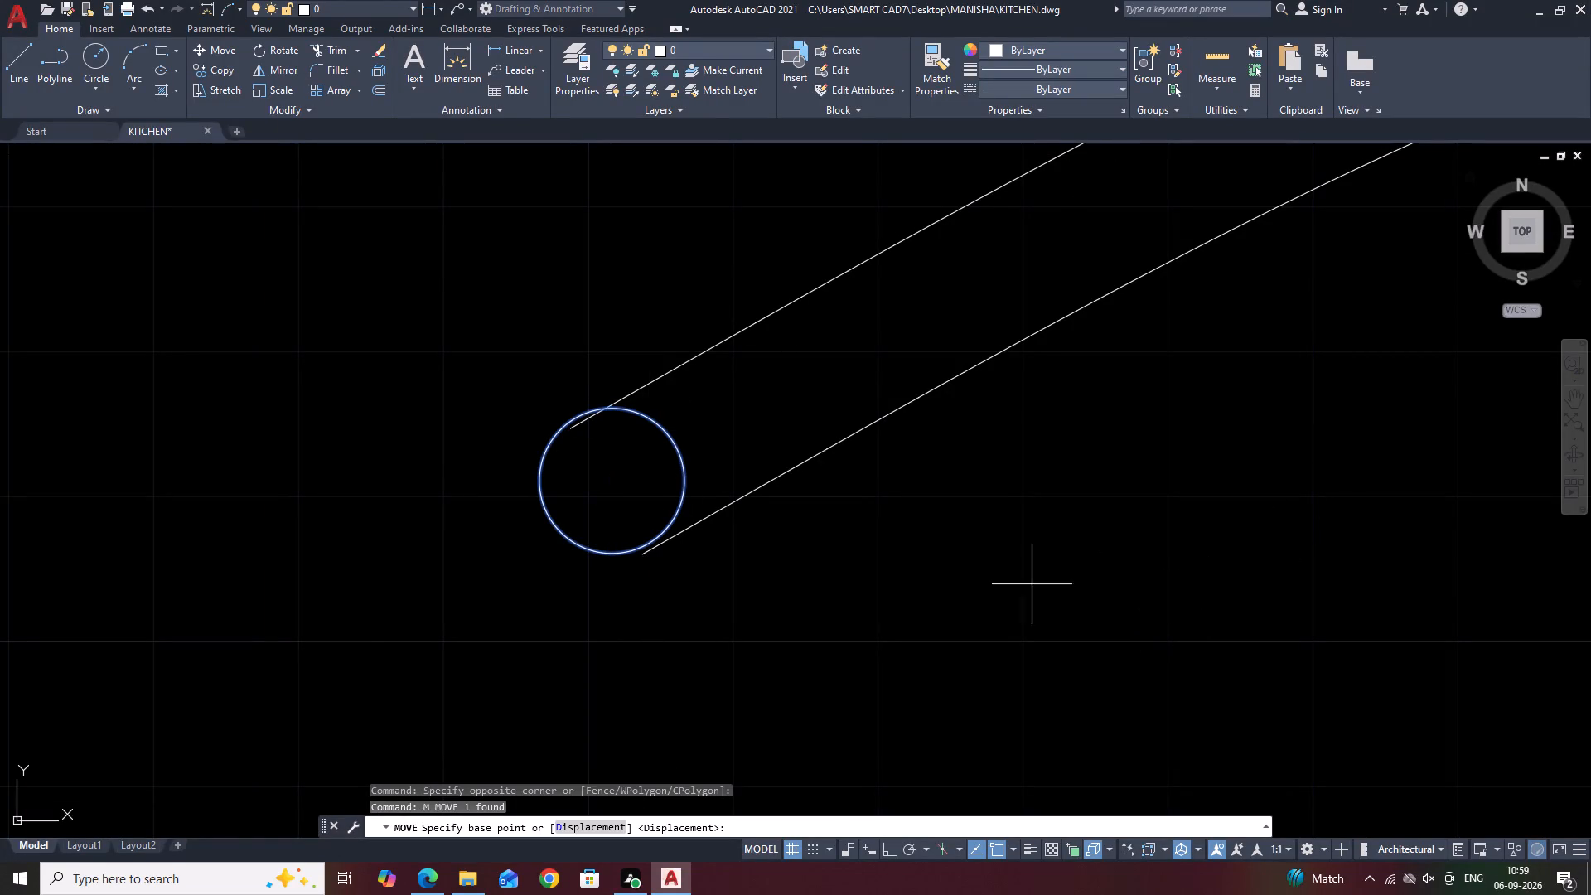
click(671, 529)
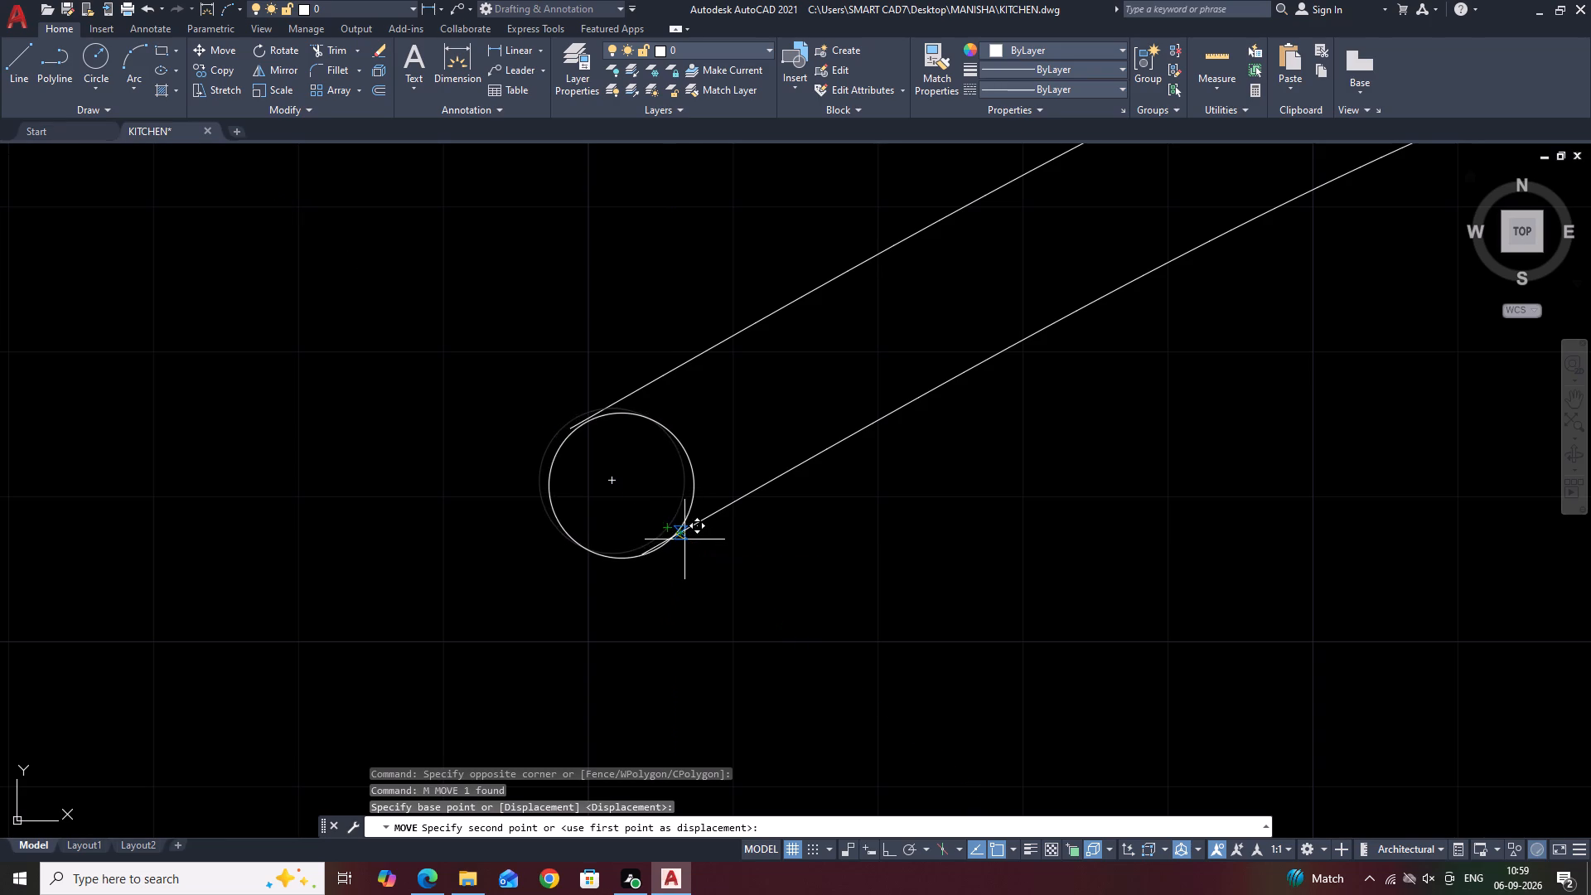
click(683, 539)
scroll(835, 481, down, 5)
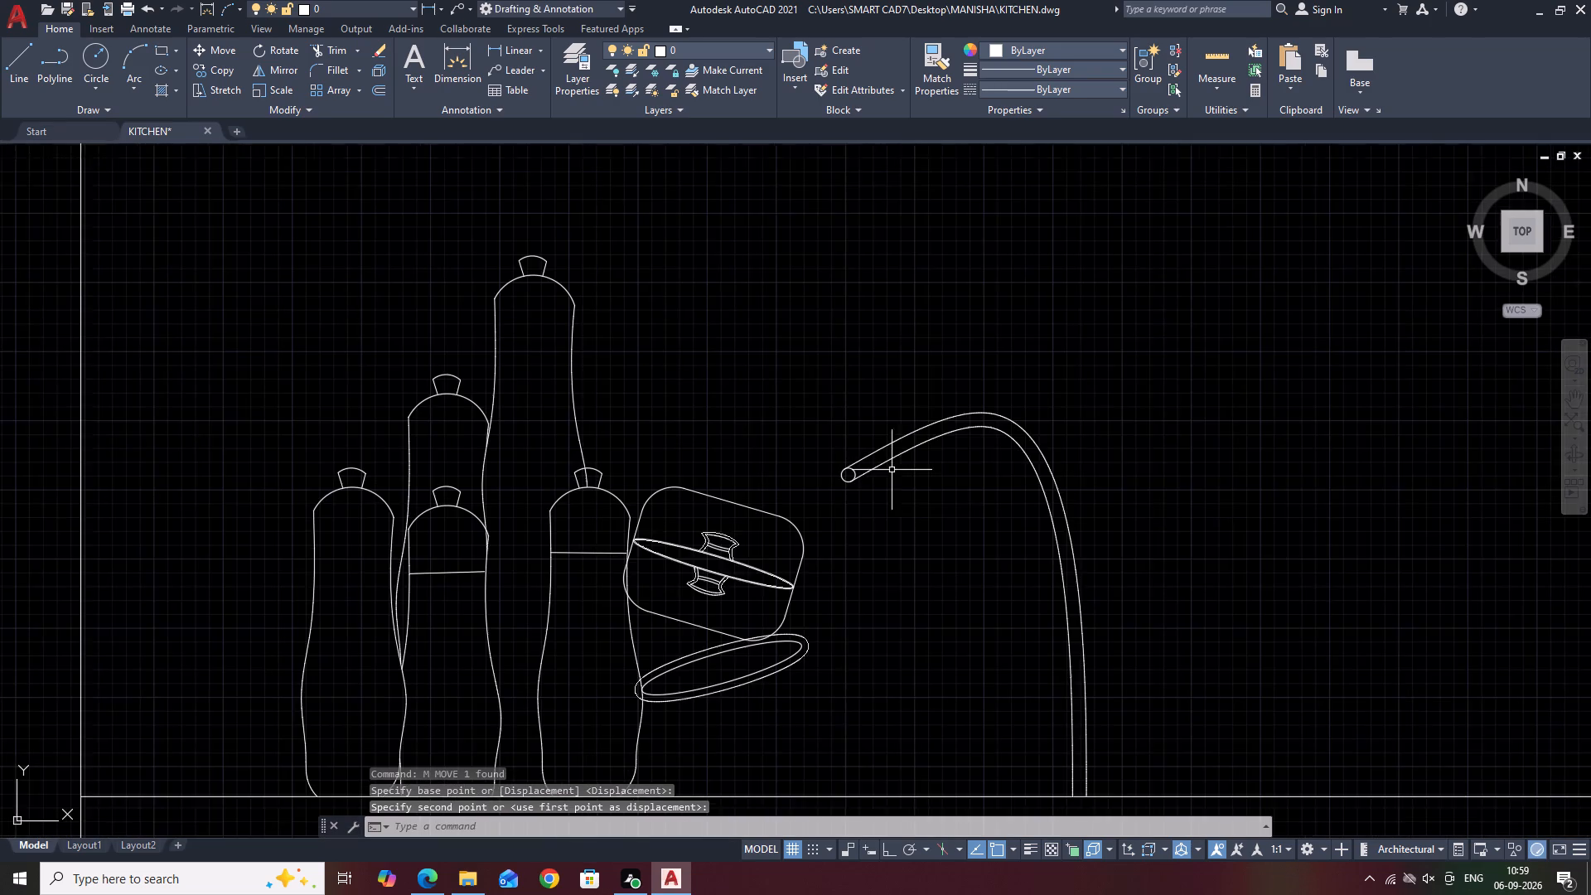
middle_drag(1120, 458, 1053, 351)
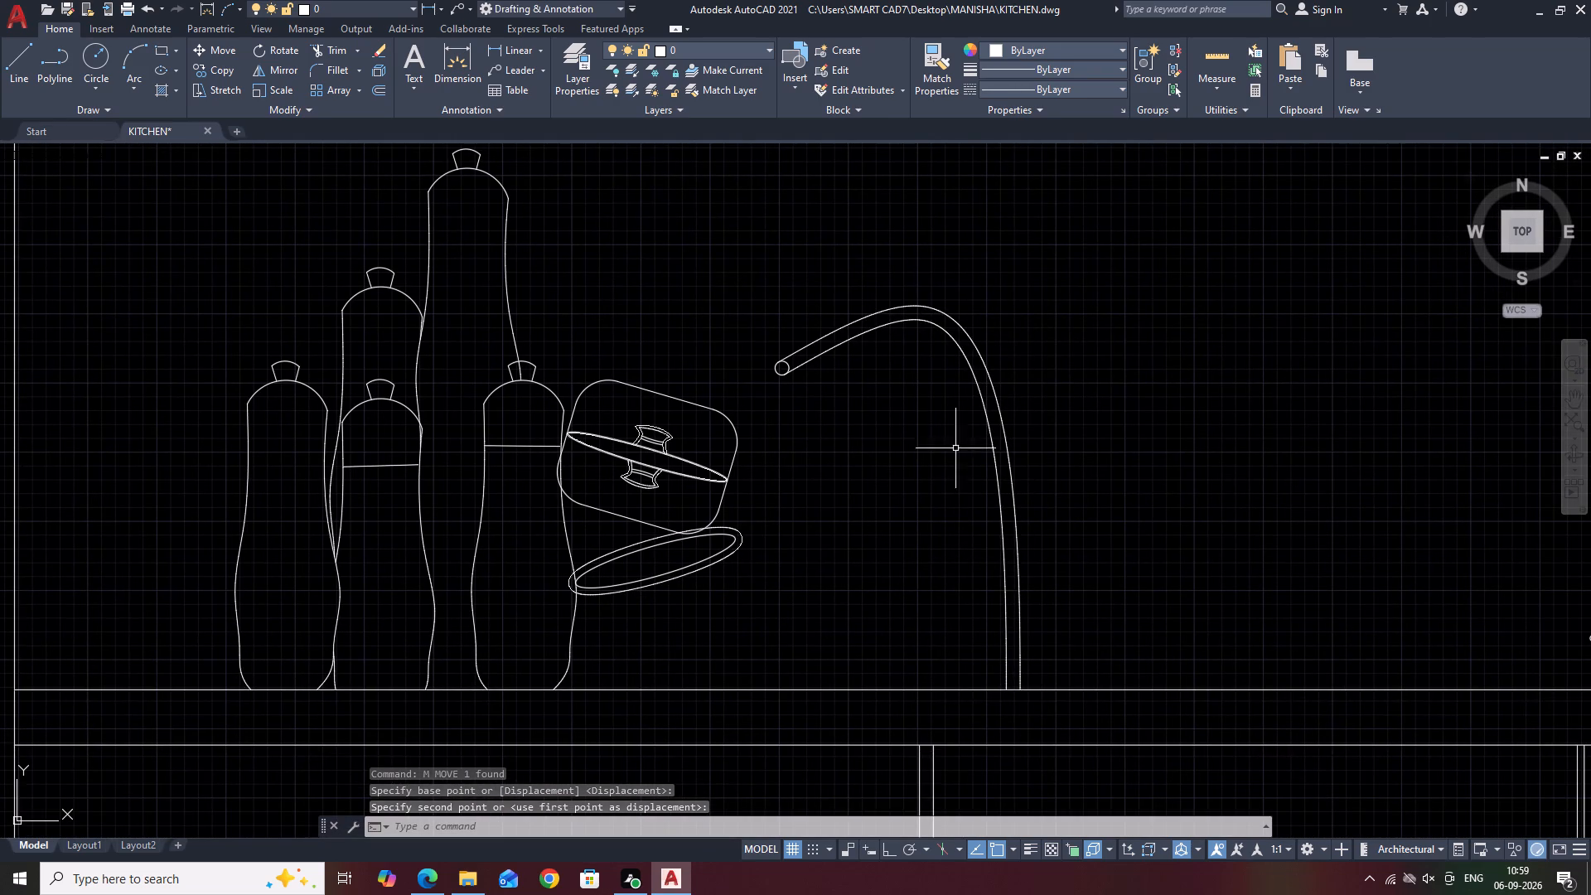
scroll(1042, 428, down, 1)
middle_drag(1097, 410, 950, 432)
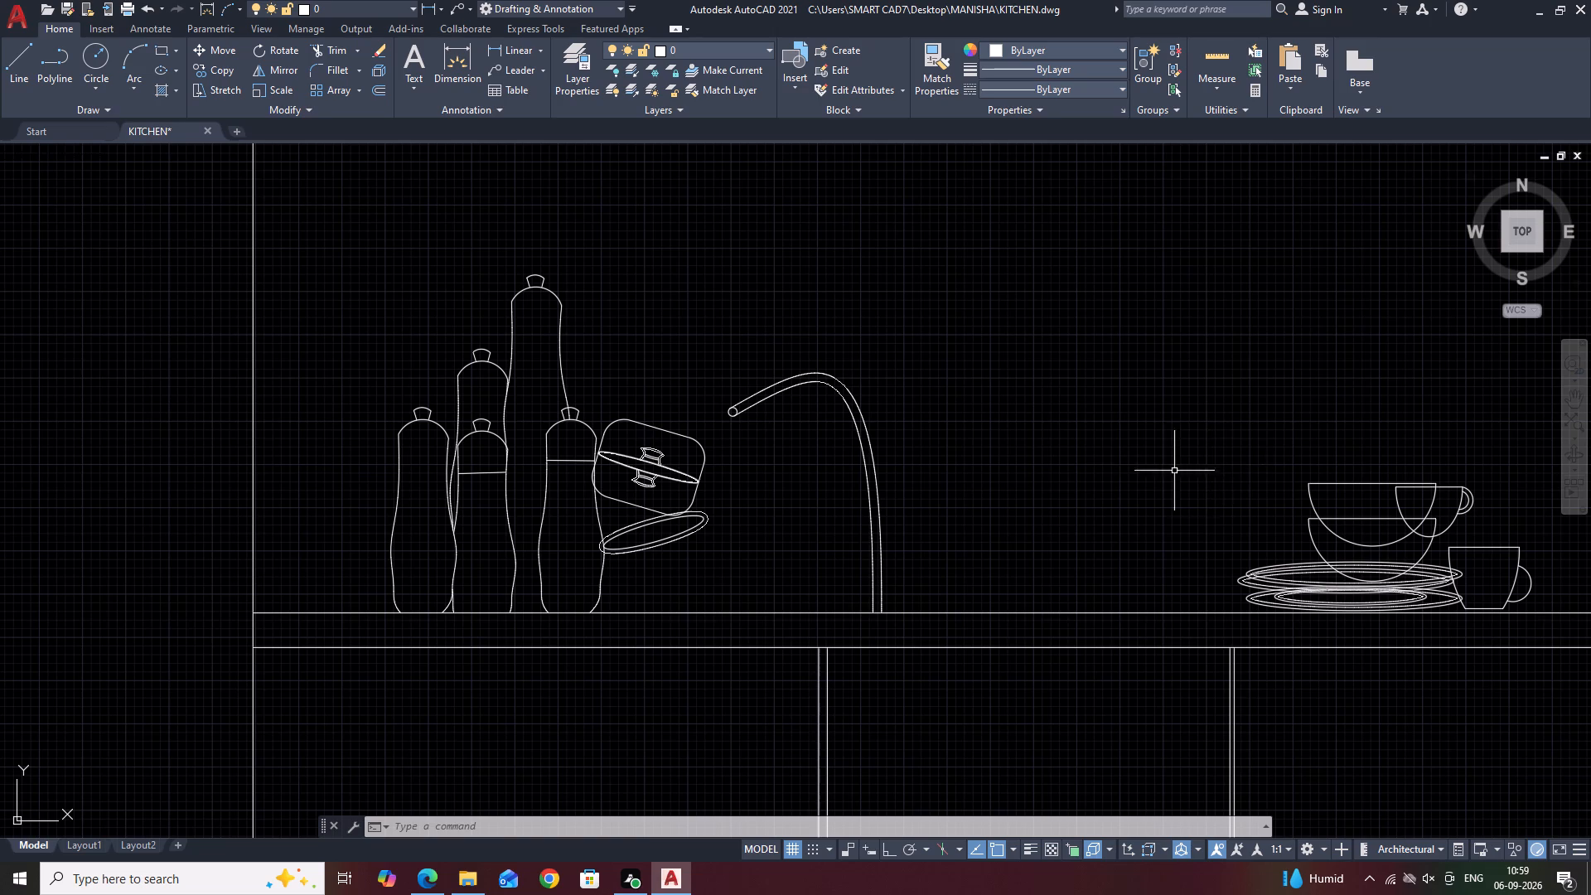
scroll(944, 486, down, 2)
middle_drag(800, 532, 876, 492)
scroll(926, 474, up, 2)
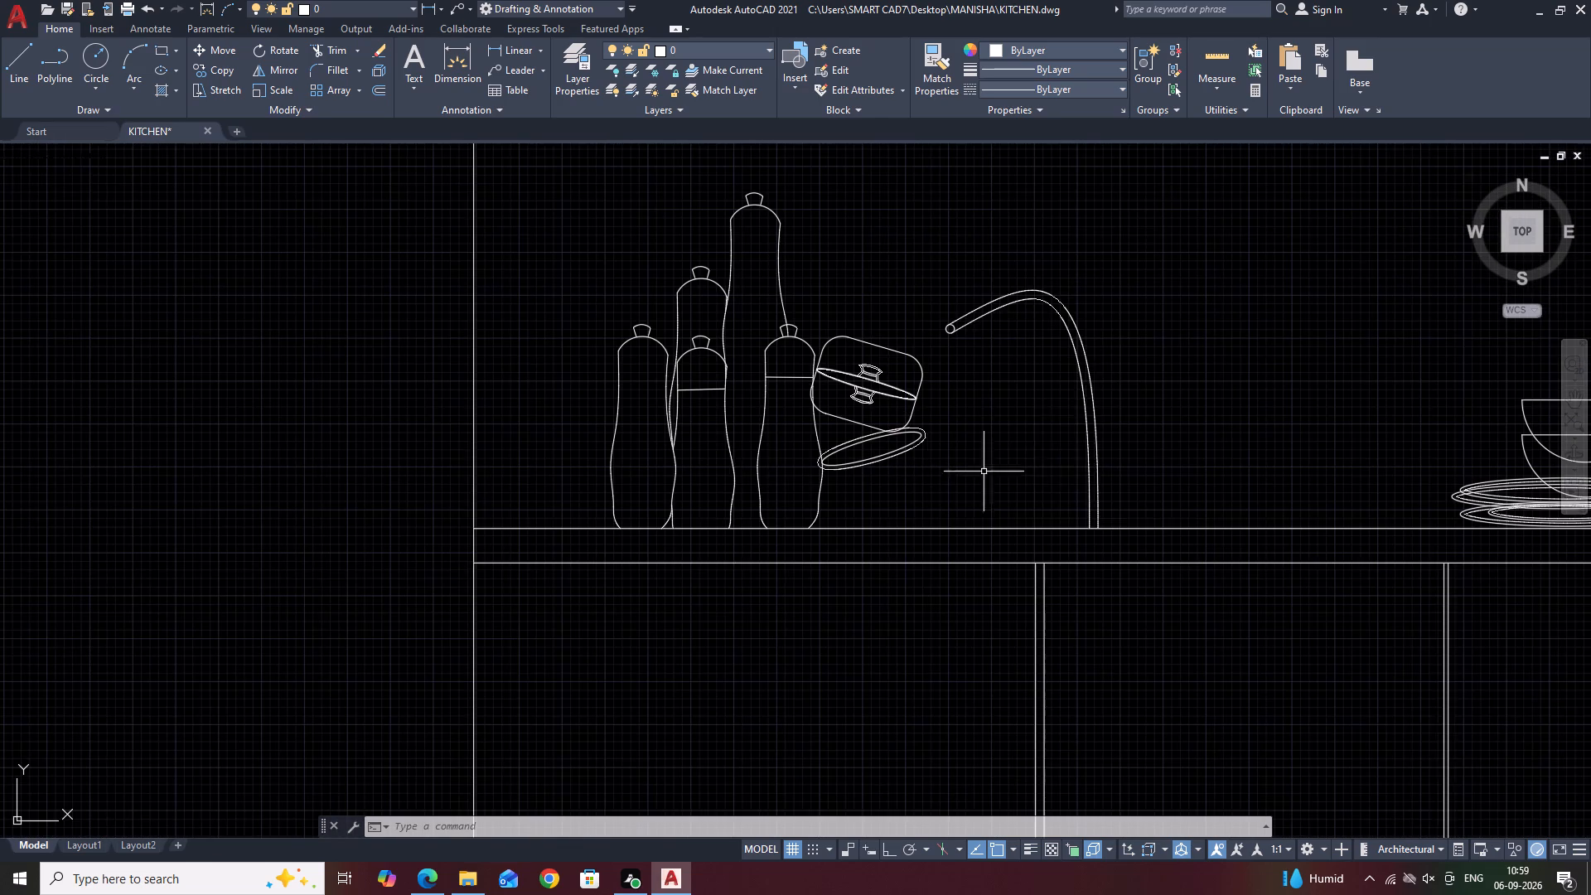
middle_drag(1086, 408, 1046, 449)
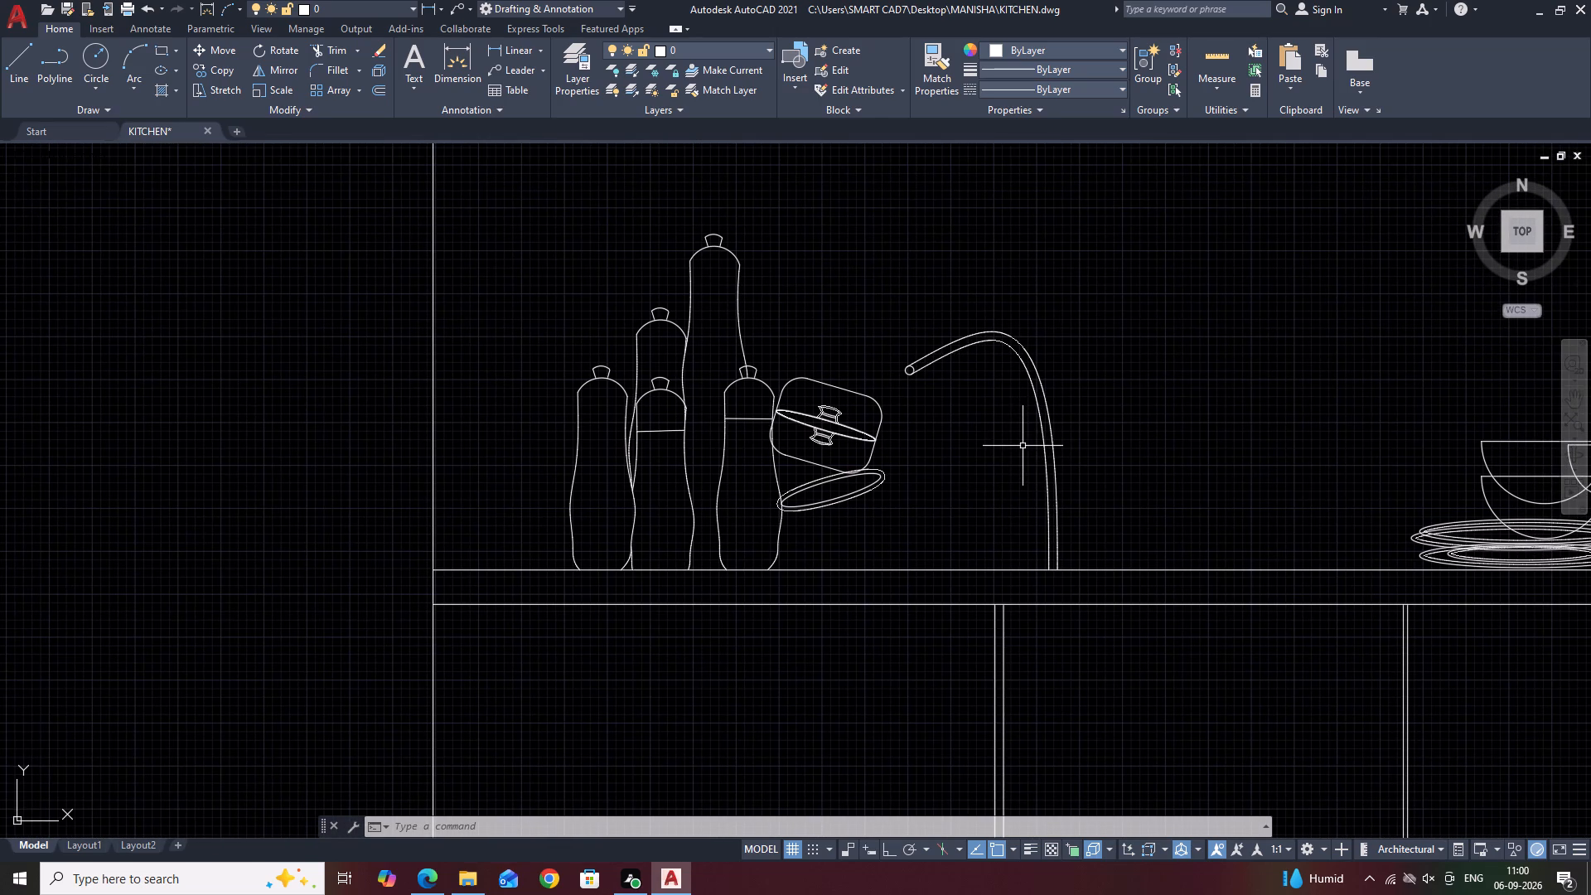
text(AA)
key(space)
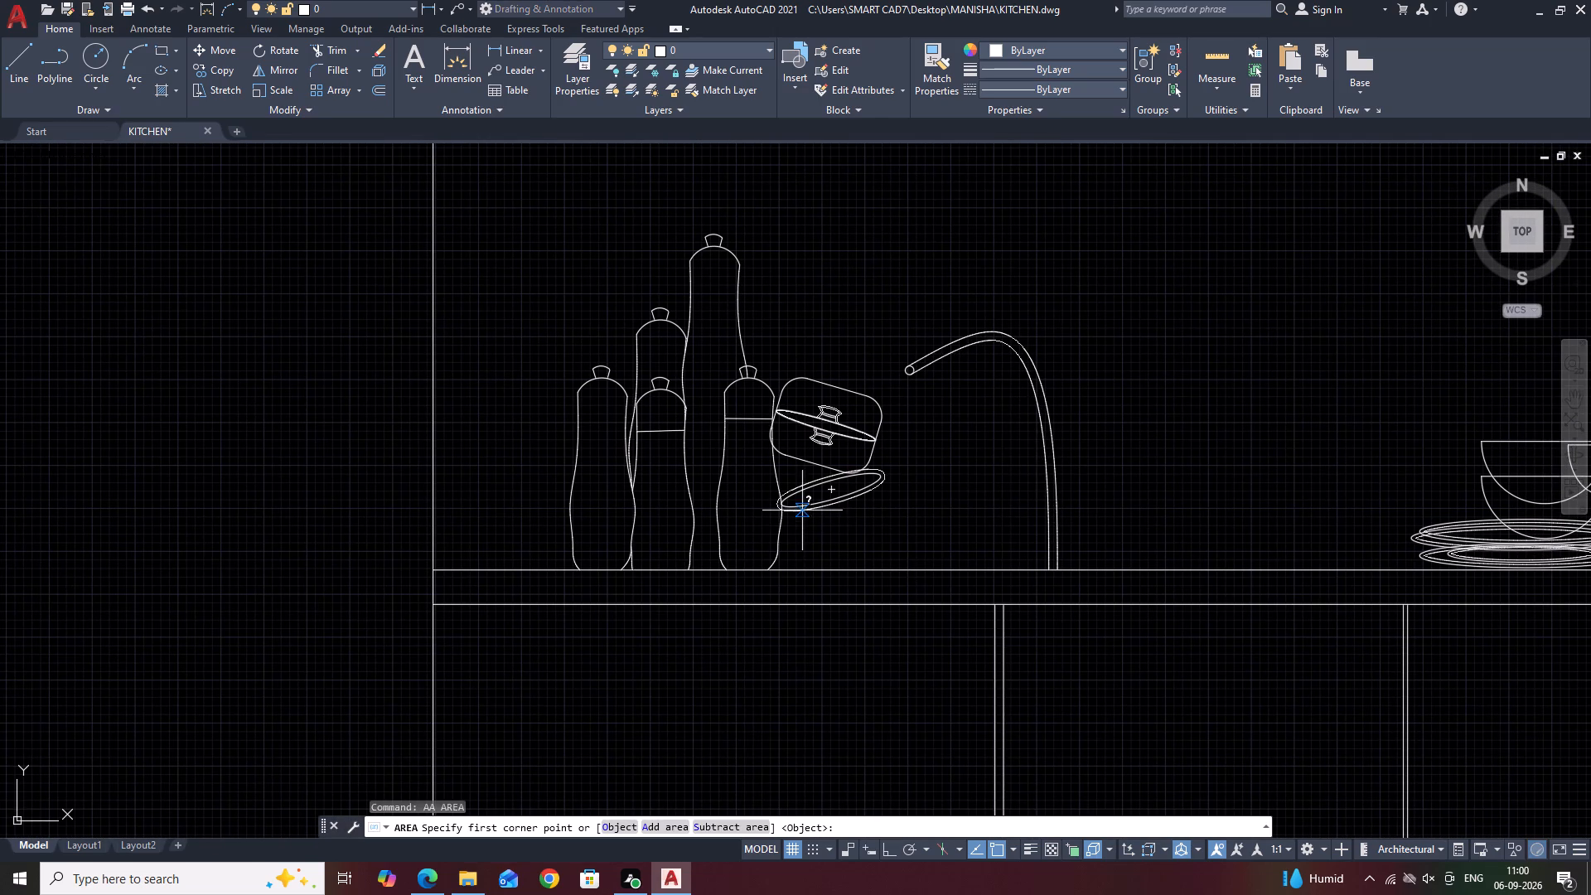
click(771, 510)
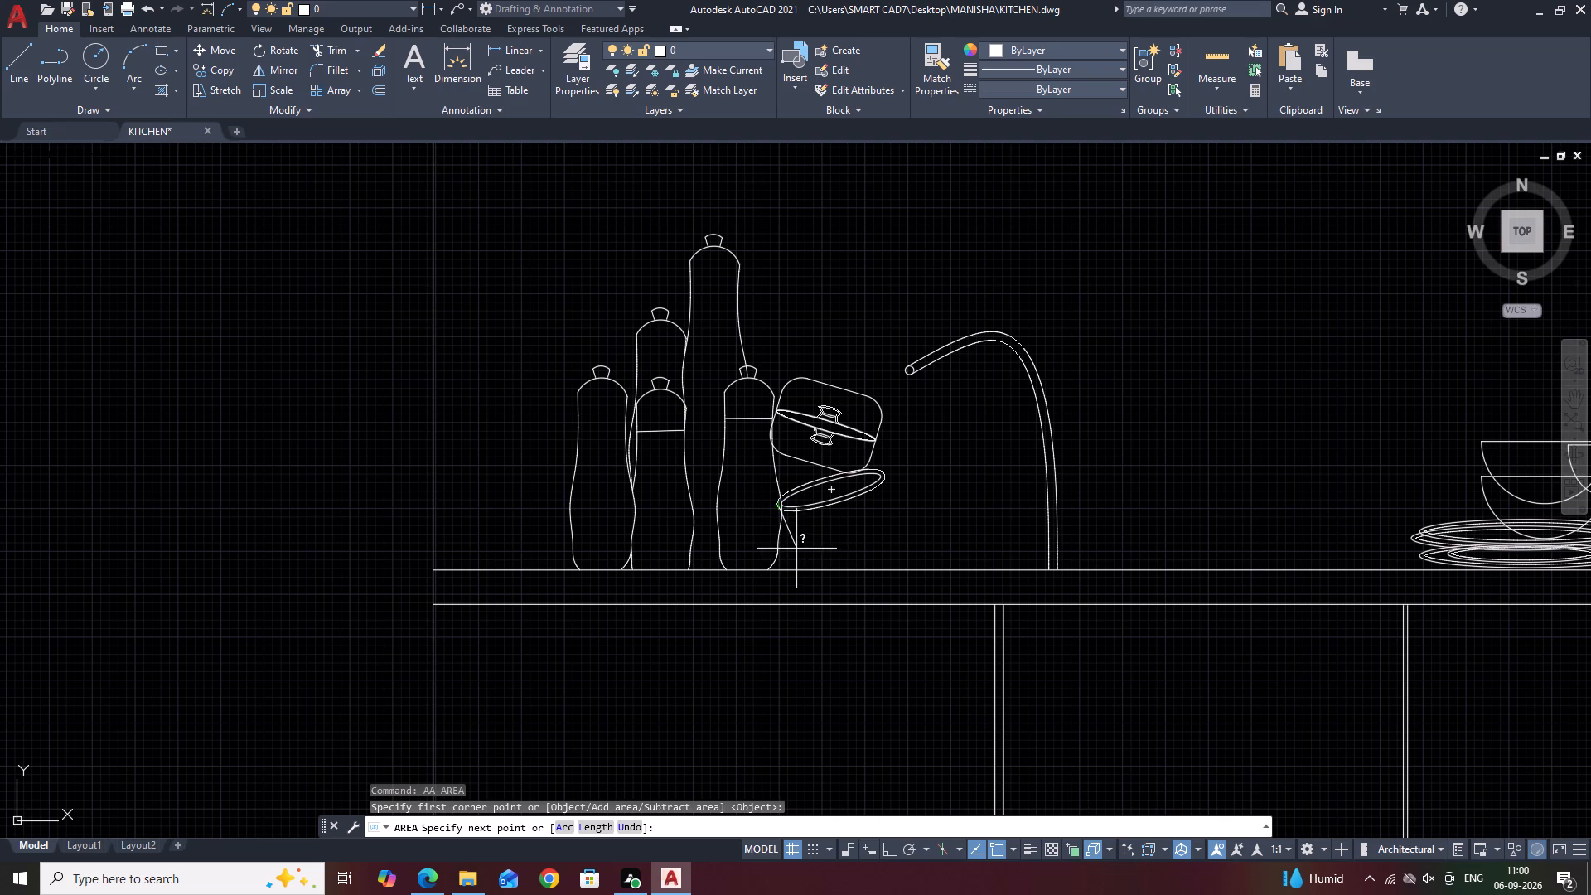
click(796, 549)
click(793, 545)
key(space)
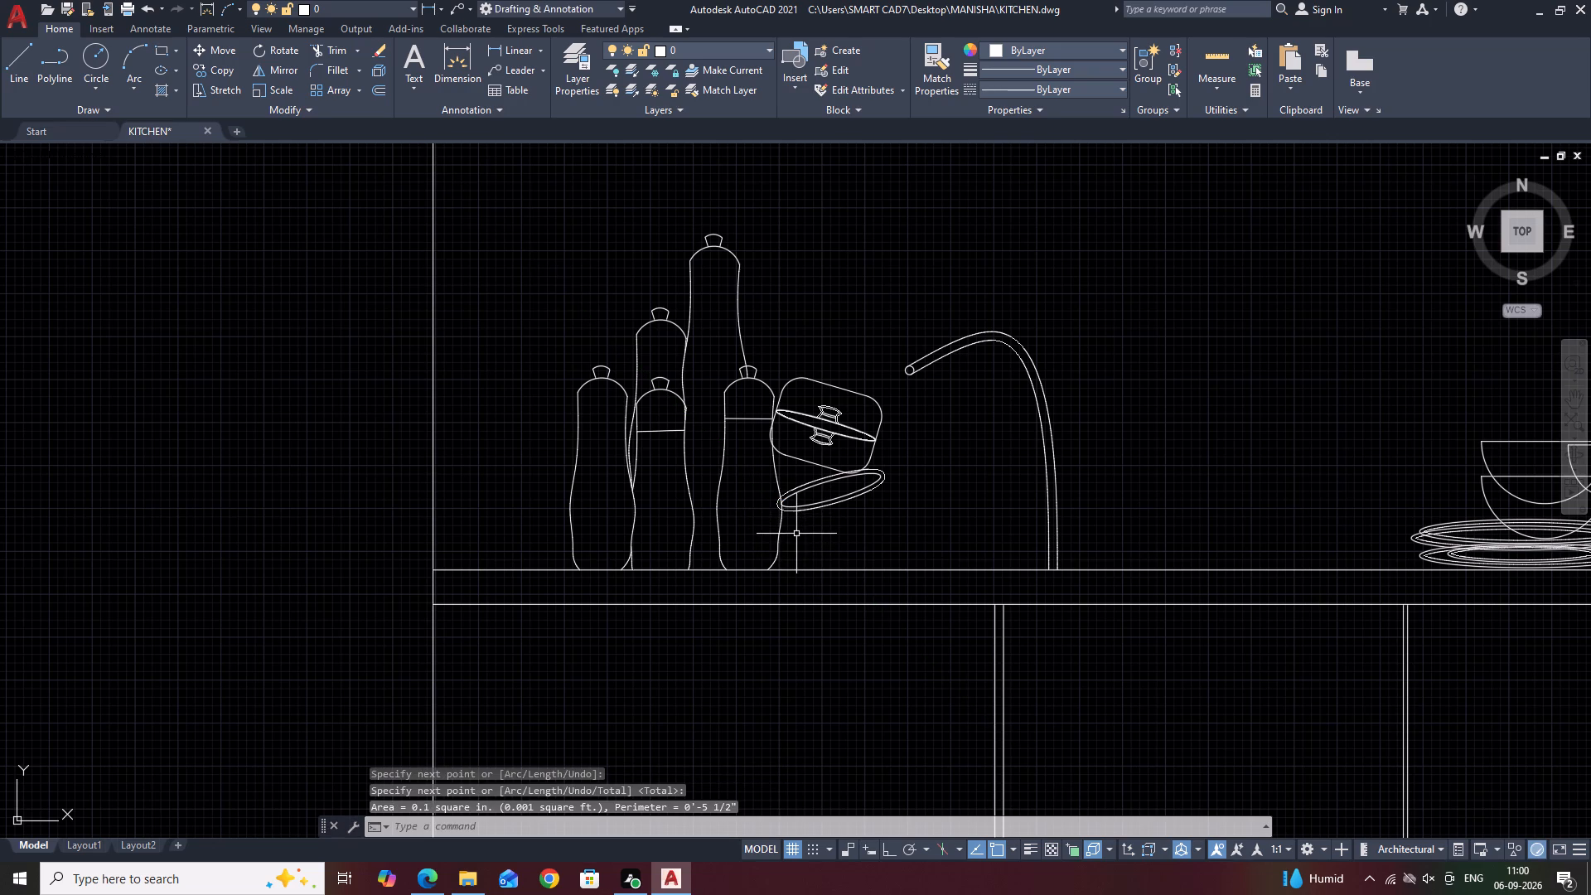
Draw a three-point arc from the left end of the double-rimmed ellipse, curving down and inward as the bowl's left side.
text(A)
key(space)
click(773, 510)
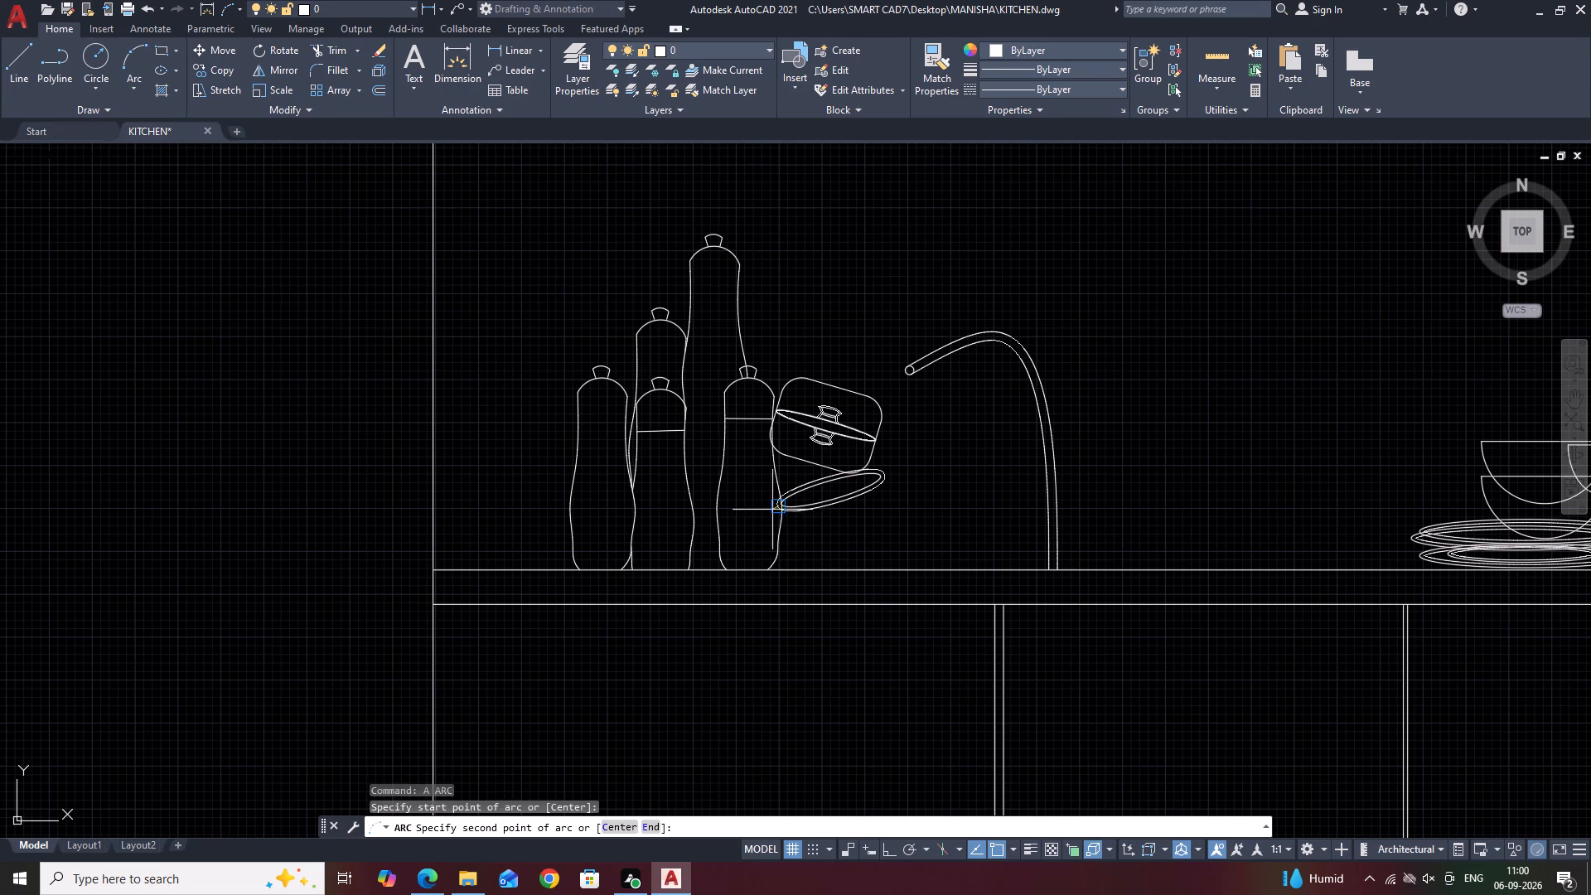
click(800, 552)
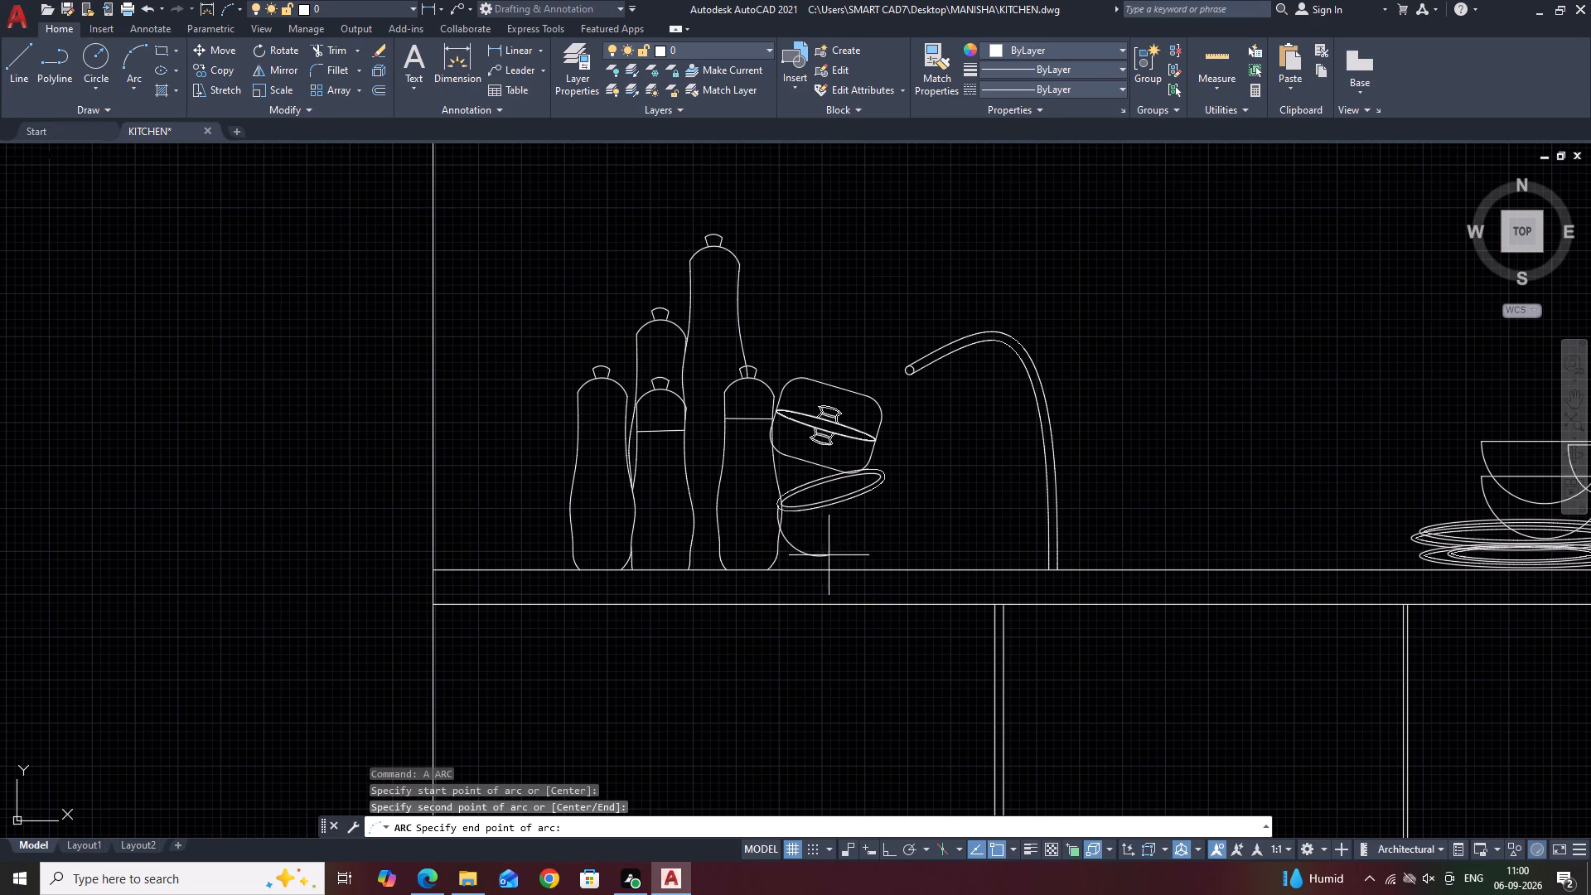
click(824, 552)
Draw a three-point arc bulging outward and down from the right end of the double-rimmed ellipse as the bowl's right side.
key(space)
click(880, 476)
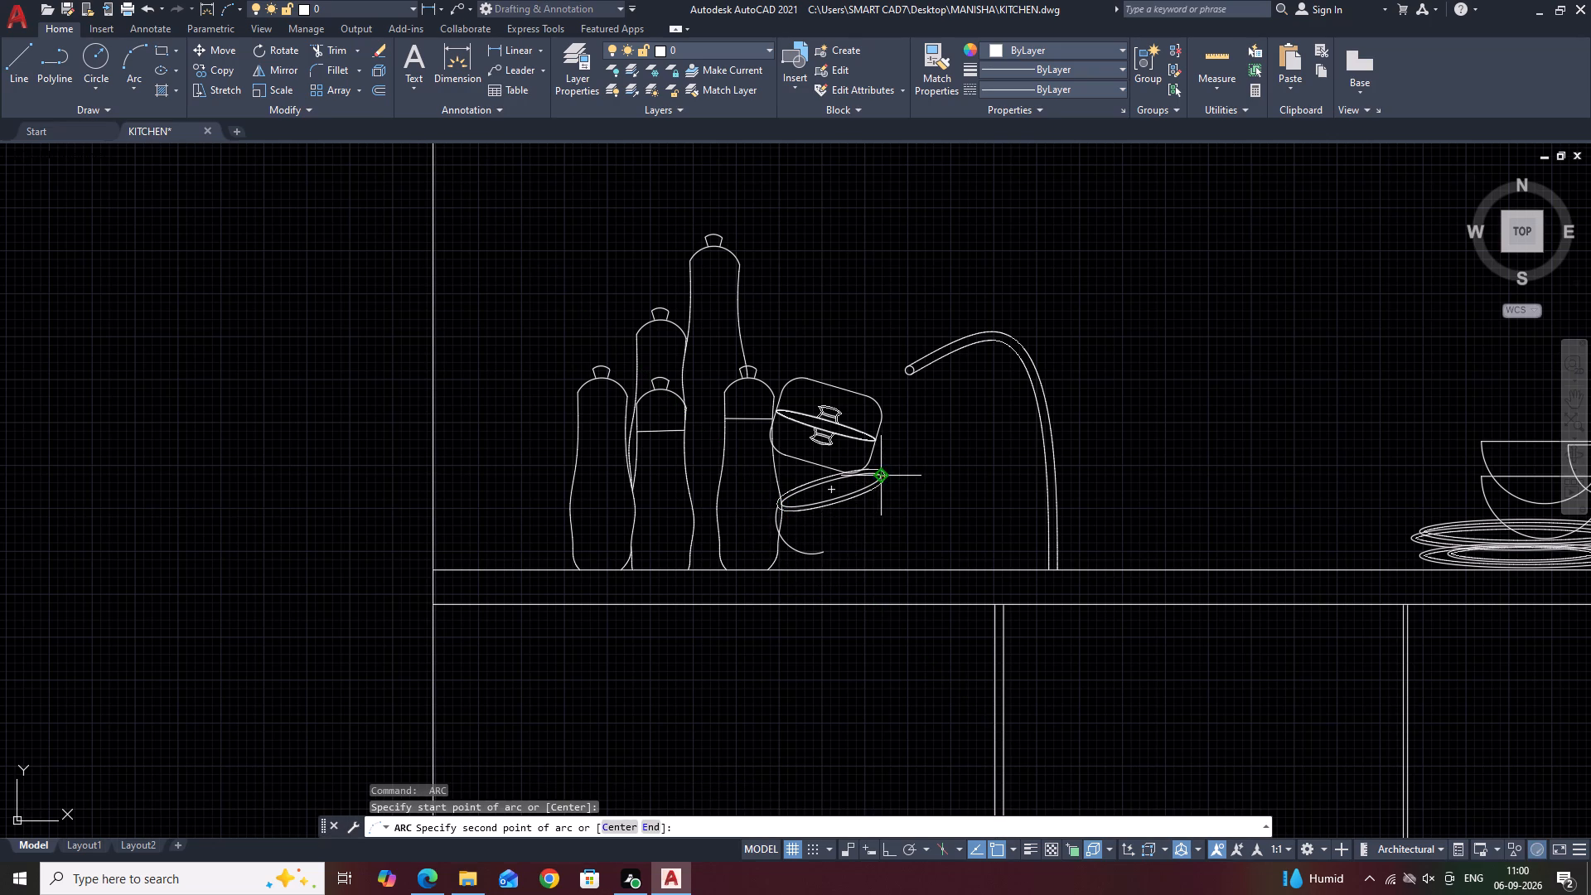
click(896, 508)
click(890, 534)
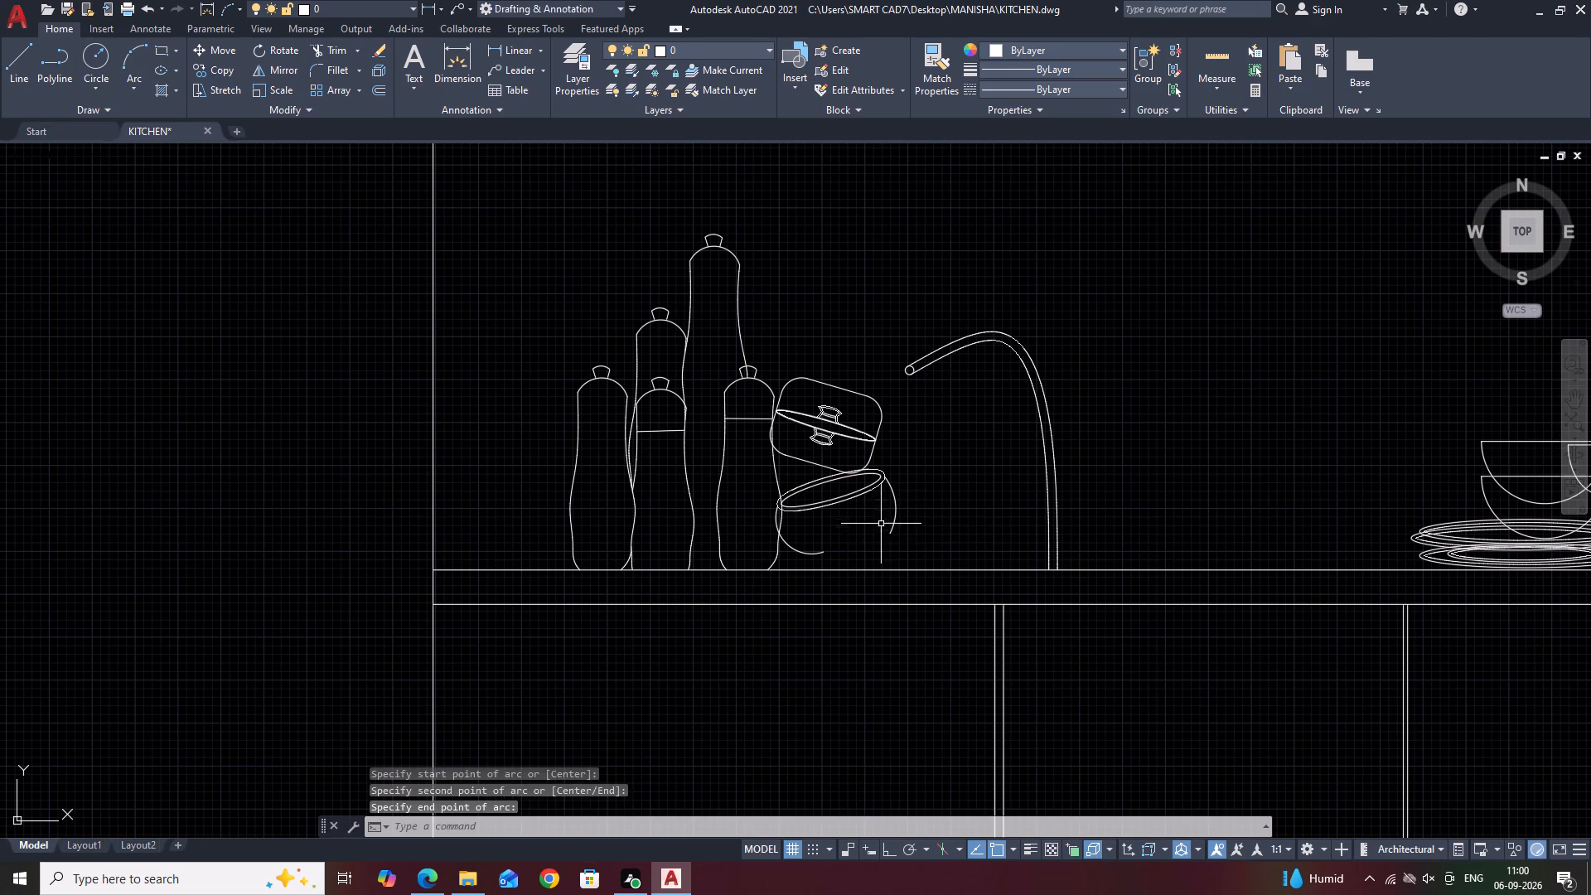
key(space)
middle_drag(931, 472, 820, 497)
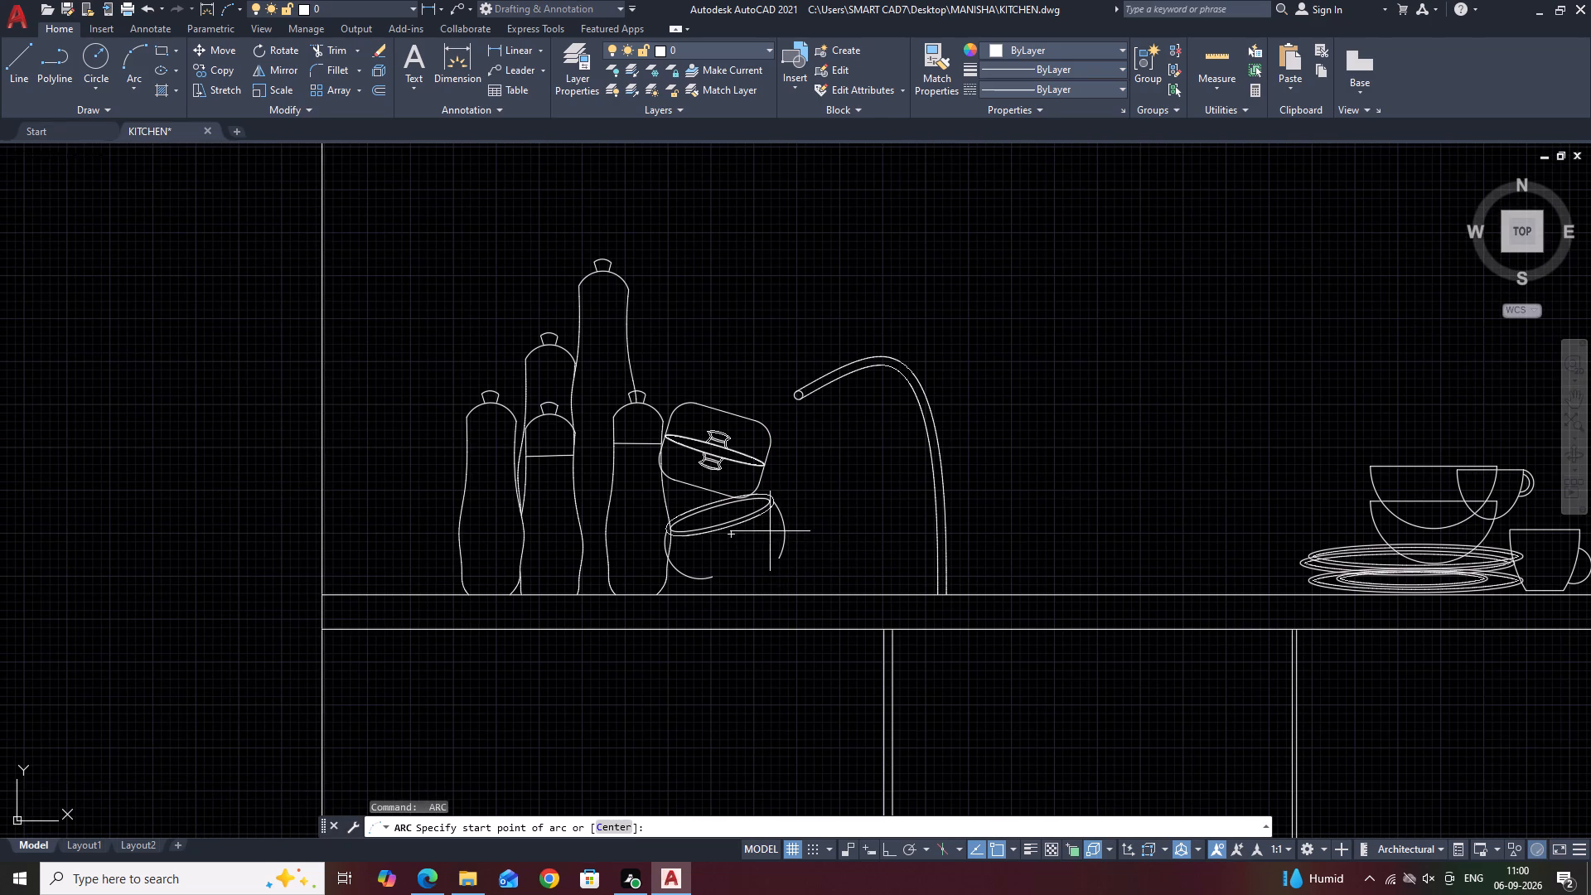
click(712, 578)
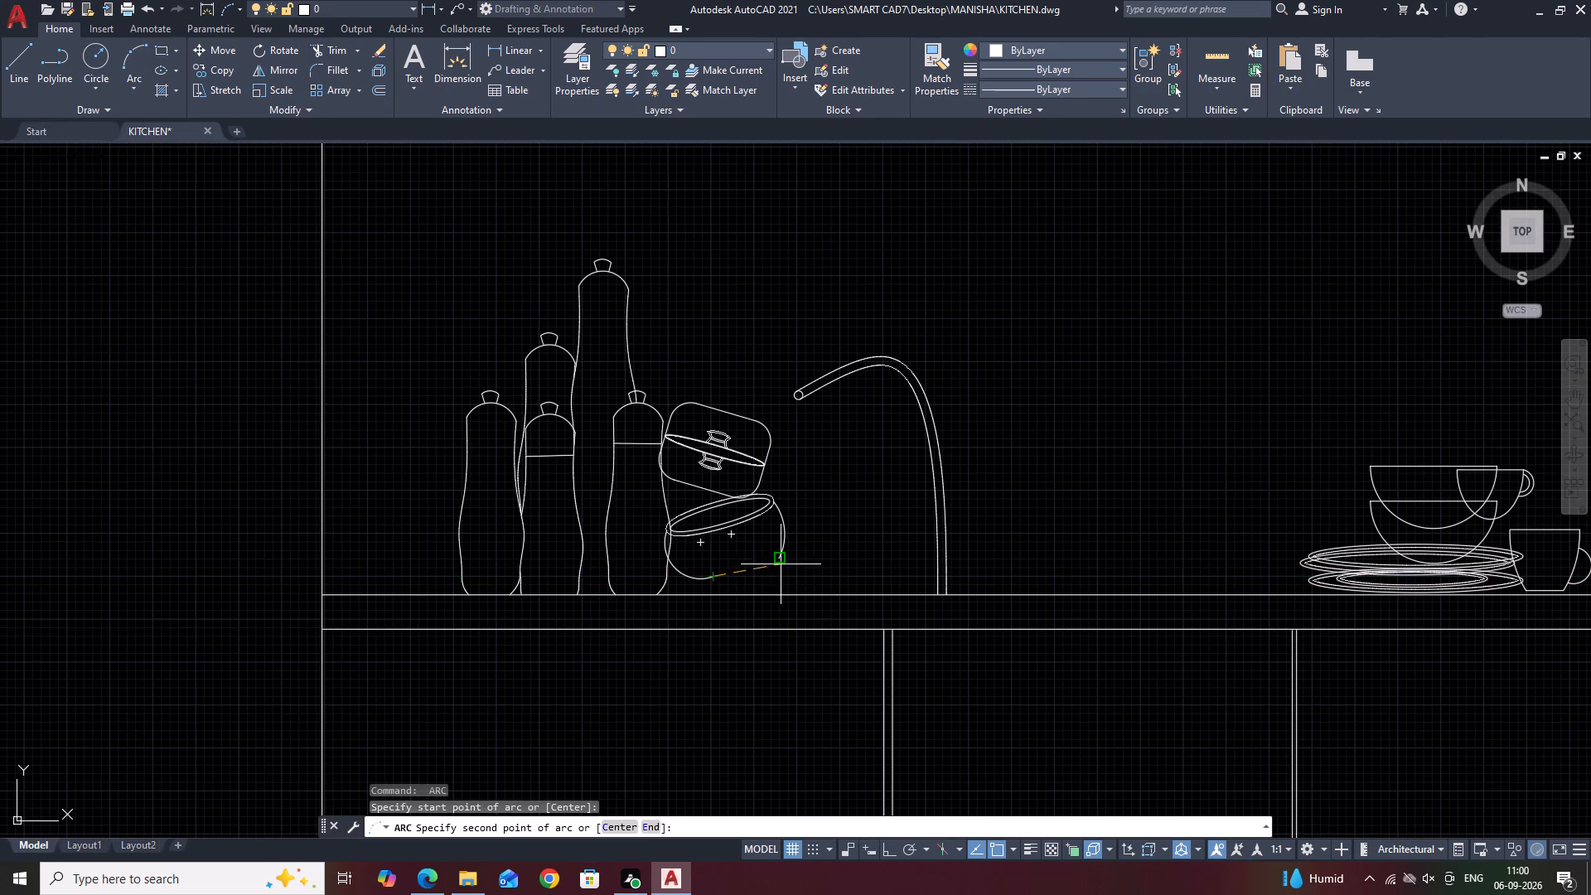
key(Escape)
Reshape the bowl's left arc by pulling its midpoint inward and moving its lower end slightly back toward the bottle.
click(683, 573)
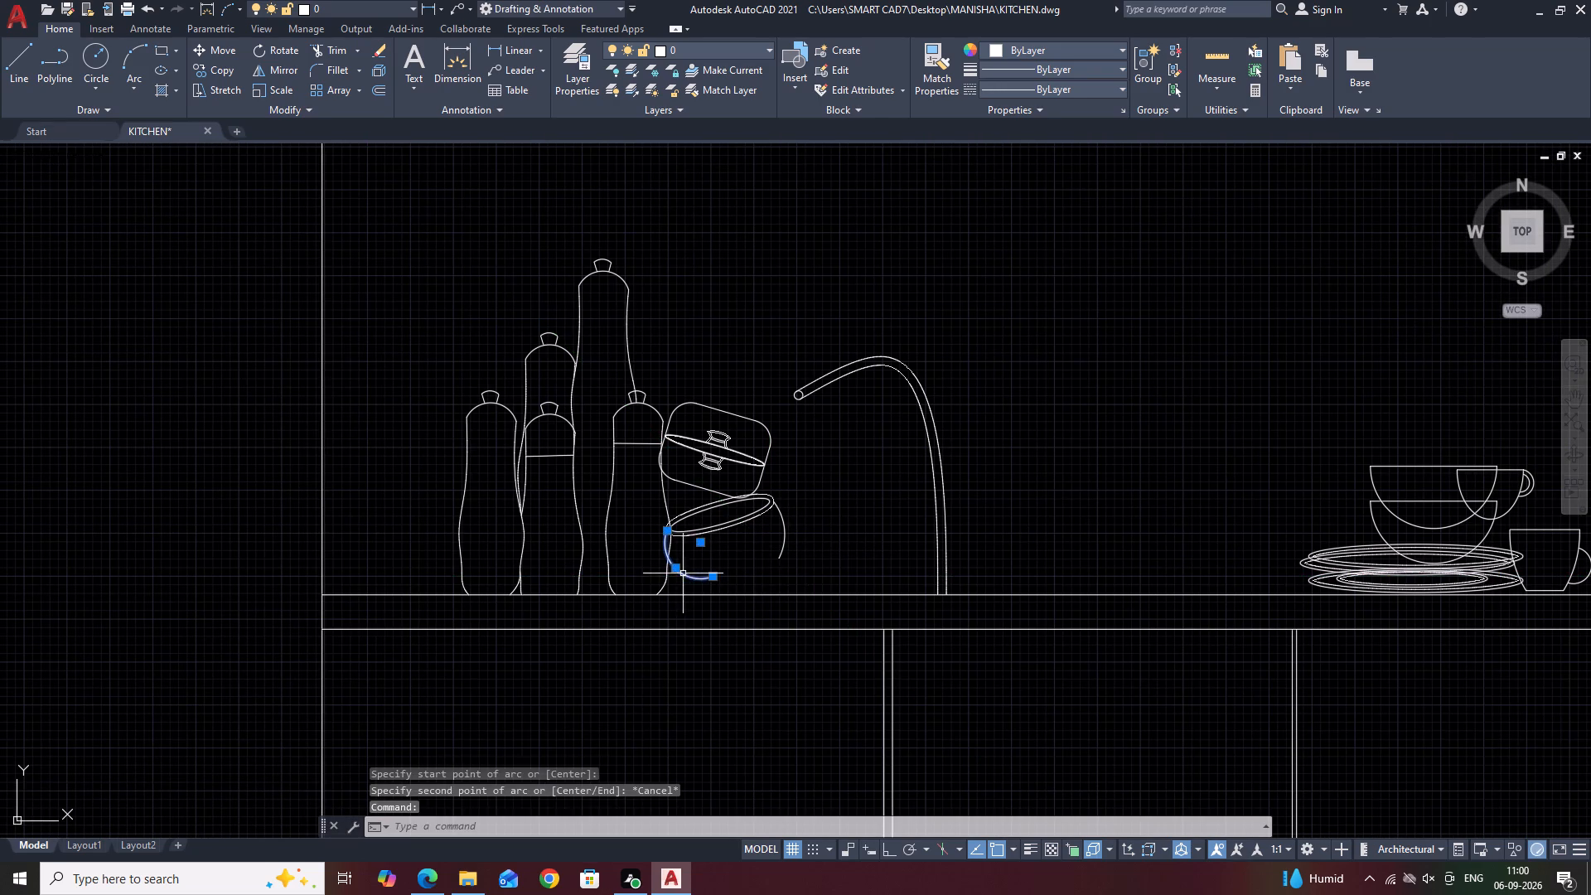
scroll(664, 564, up, 3)
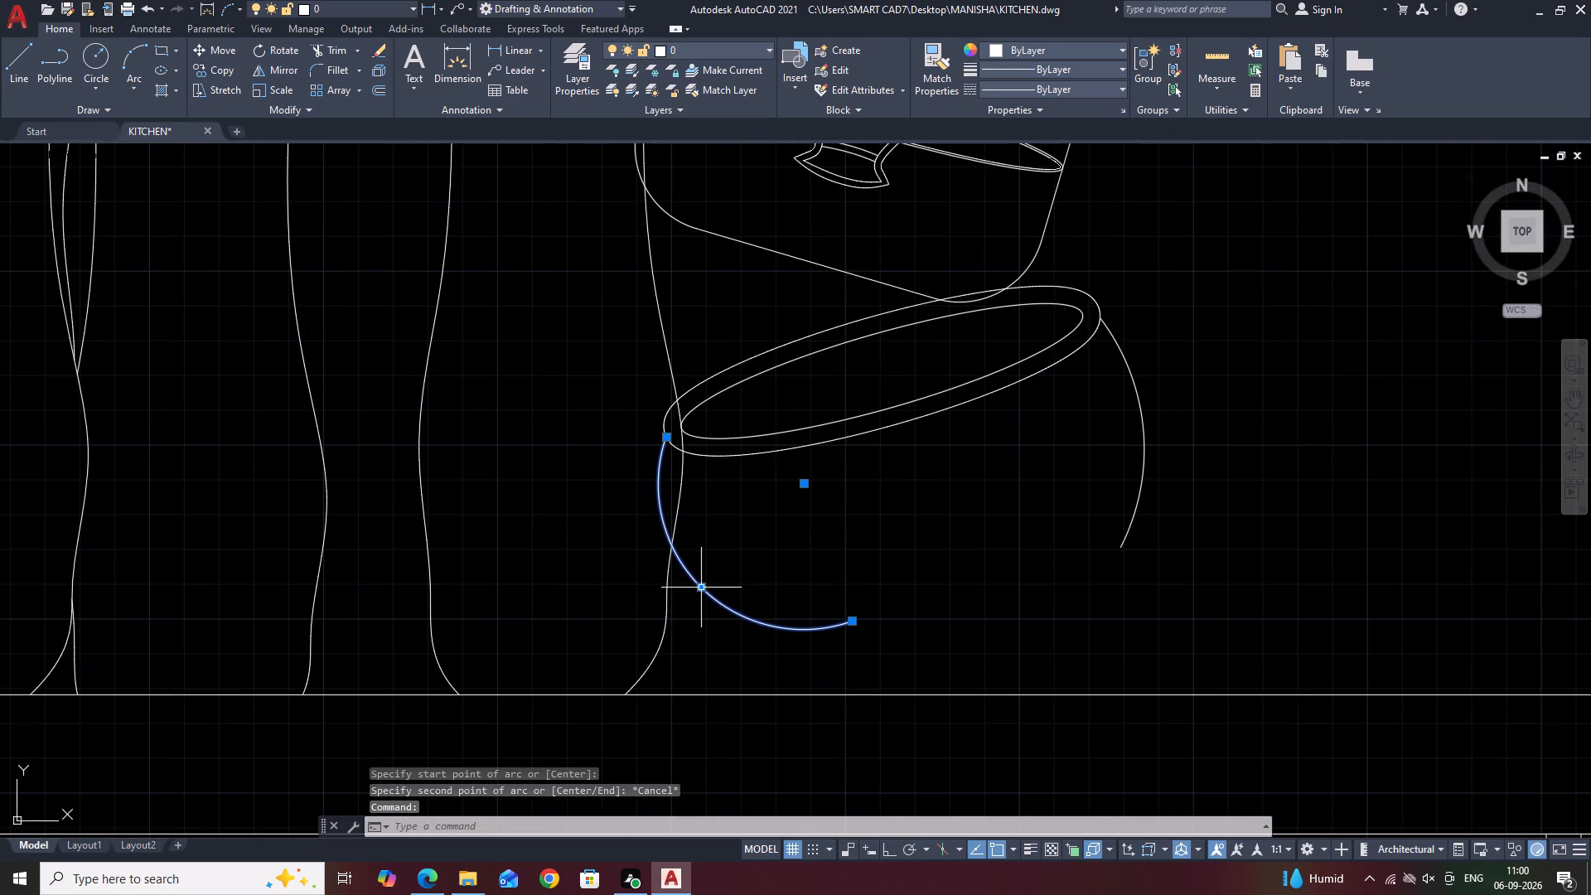
click(699, 587)
click(750, 581)
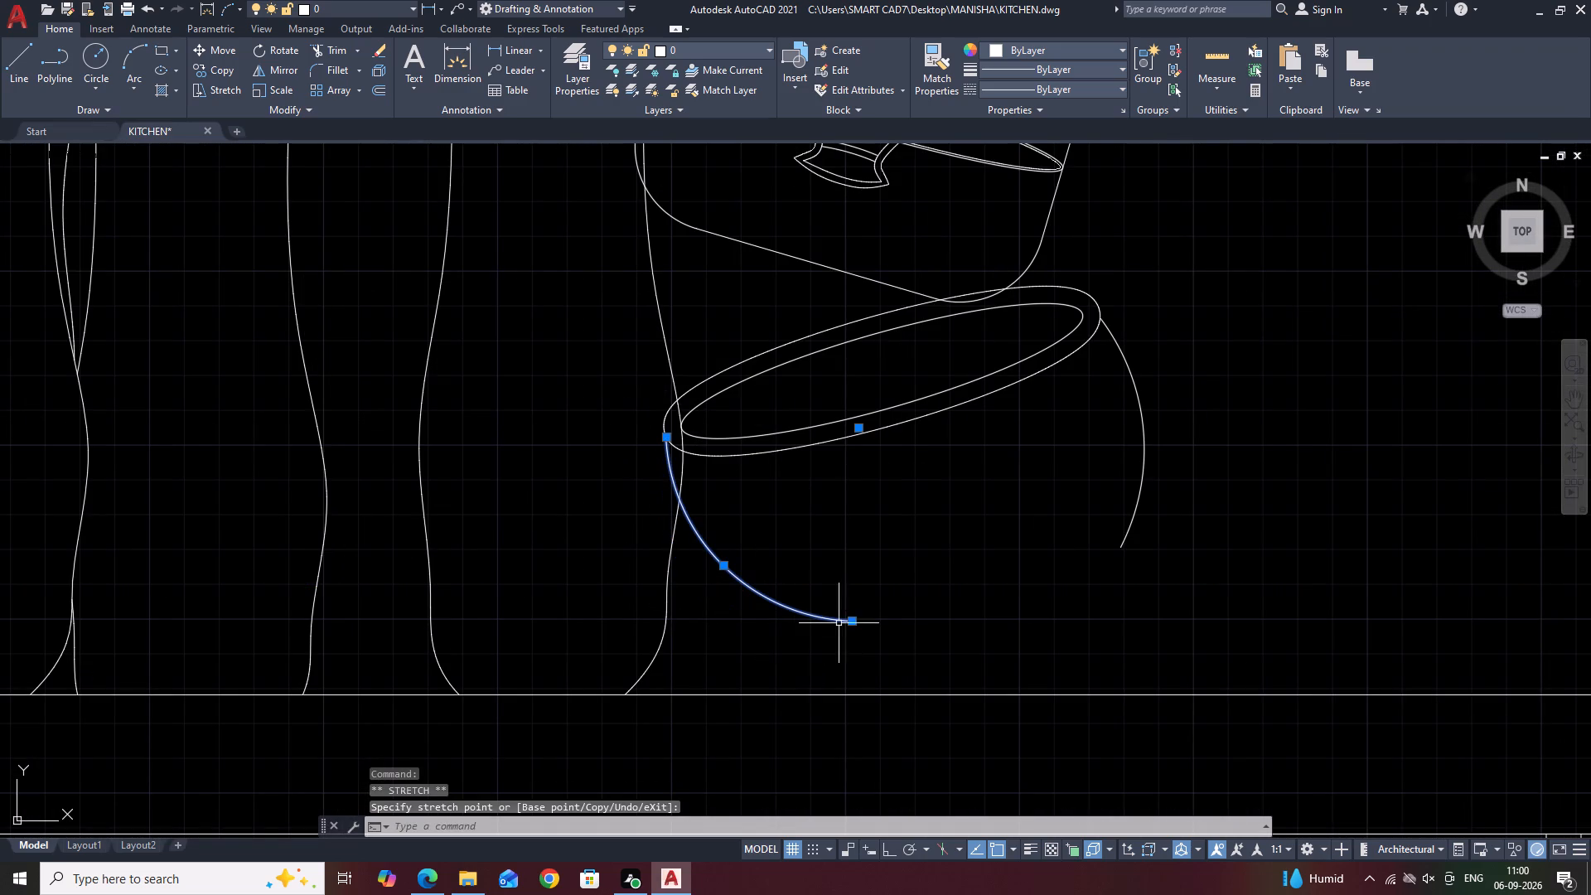
click(854, 621)
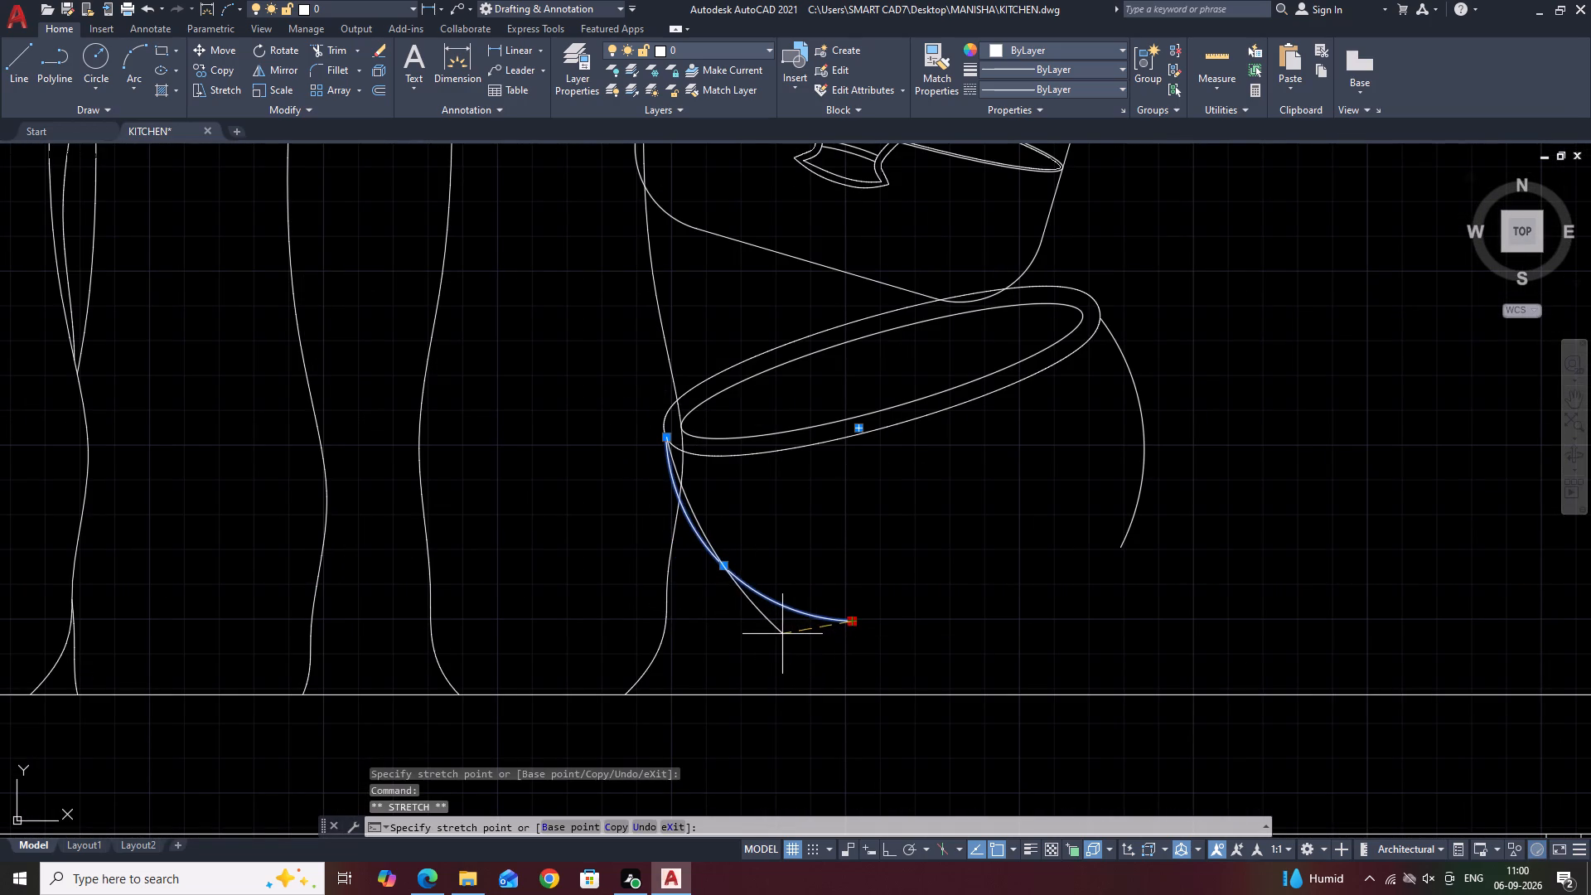
click(802, 630)
key(Escape)
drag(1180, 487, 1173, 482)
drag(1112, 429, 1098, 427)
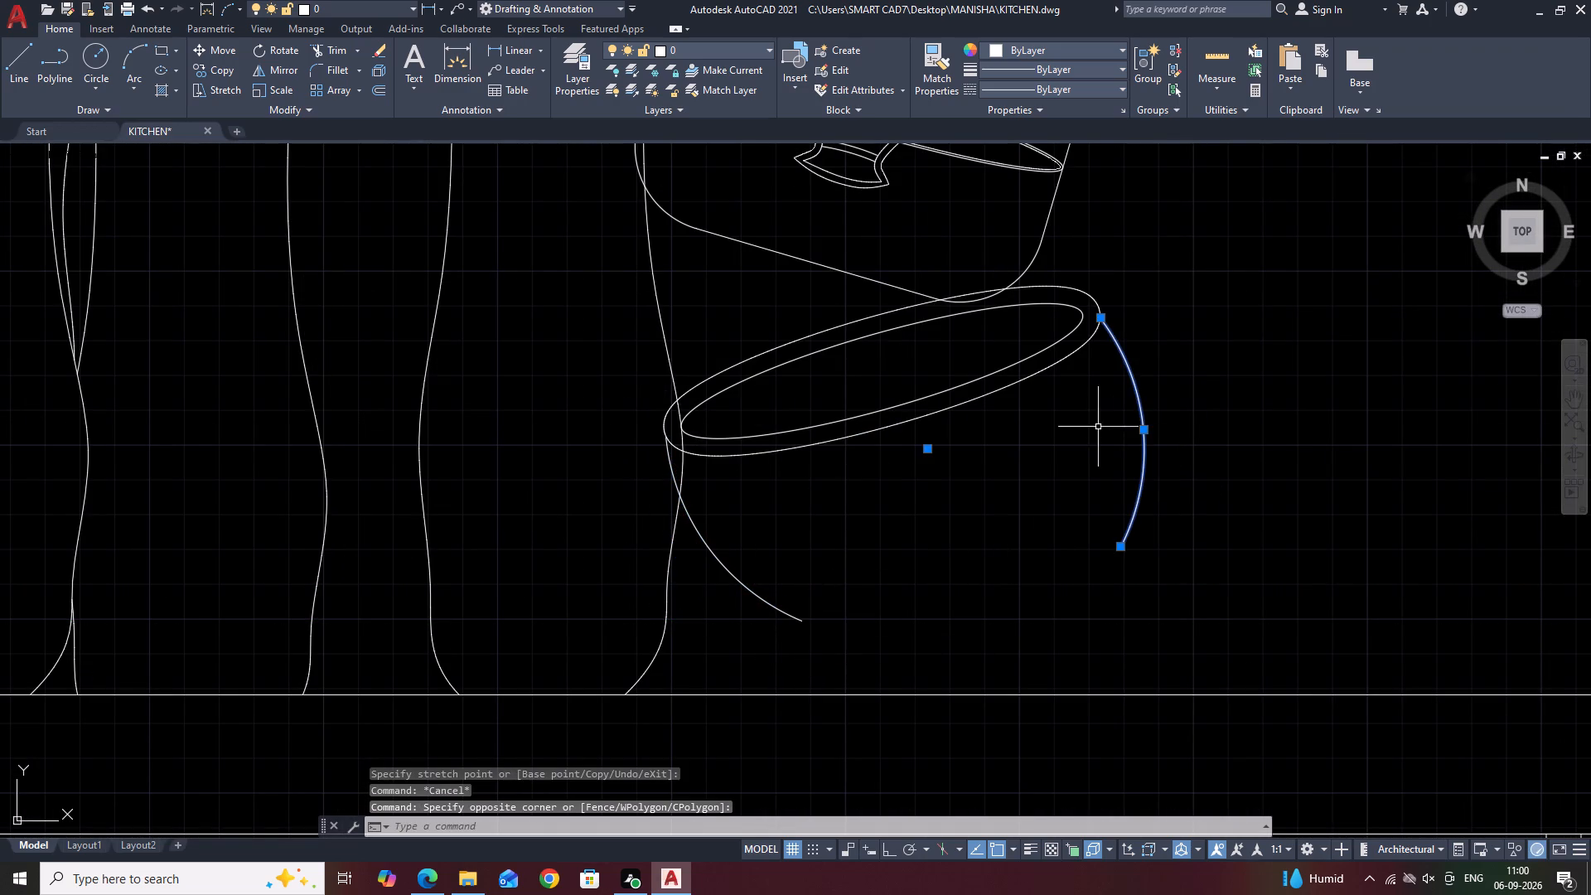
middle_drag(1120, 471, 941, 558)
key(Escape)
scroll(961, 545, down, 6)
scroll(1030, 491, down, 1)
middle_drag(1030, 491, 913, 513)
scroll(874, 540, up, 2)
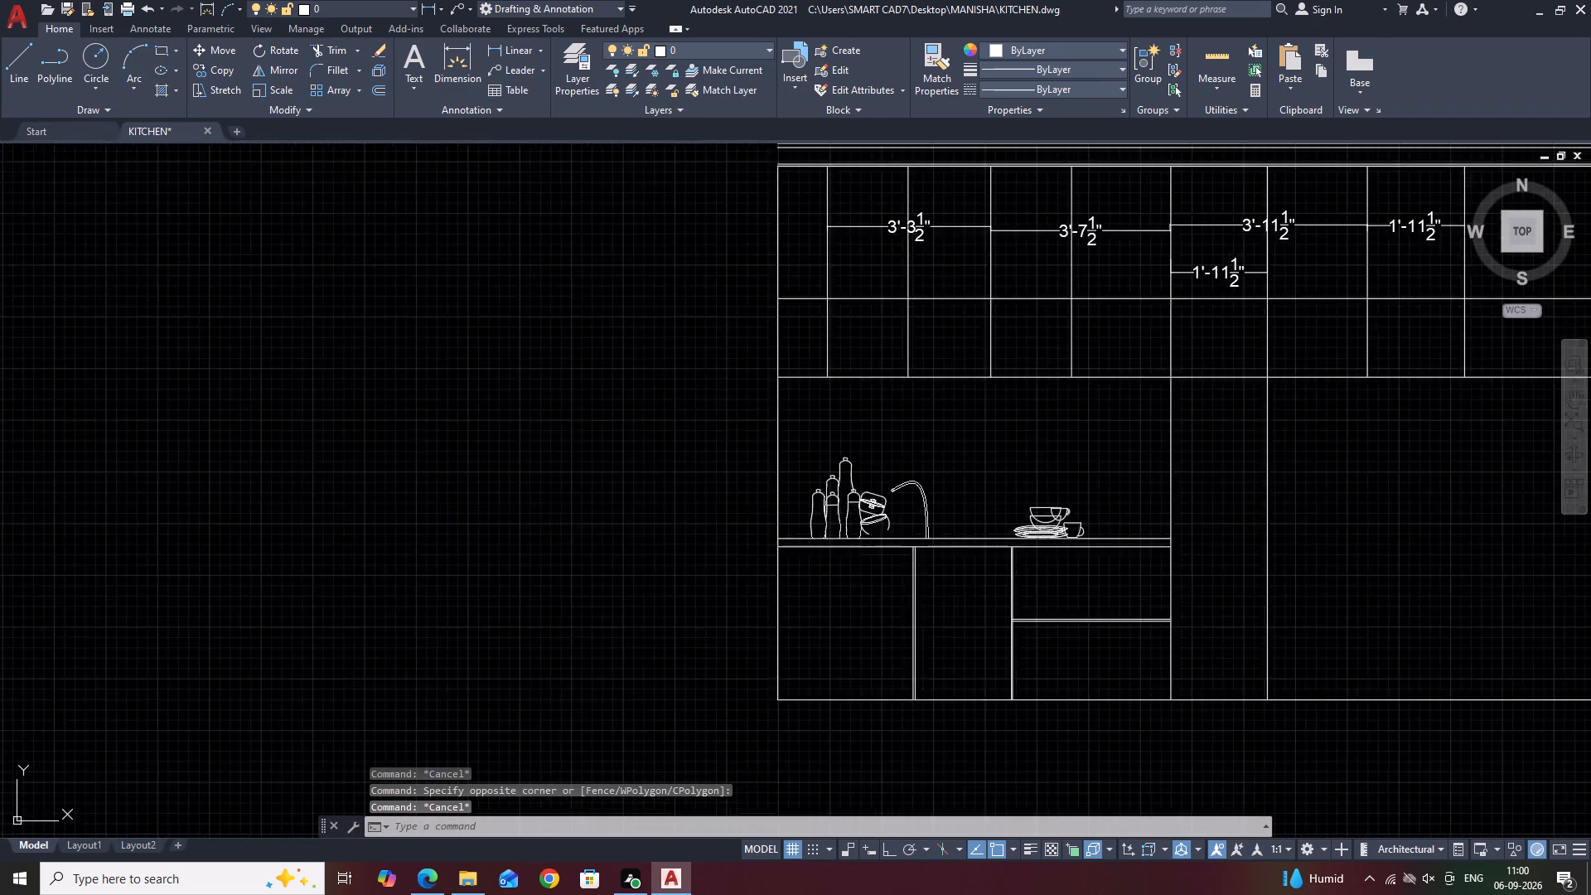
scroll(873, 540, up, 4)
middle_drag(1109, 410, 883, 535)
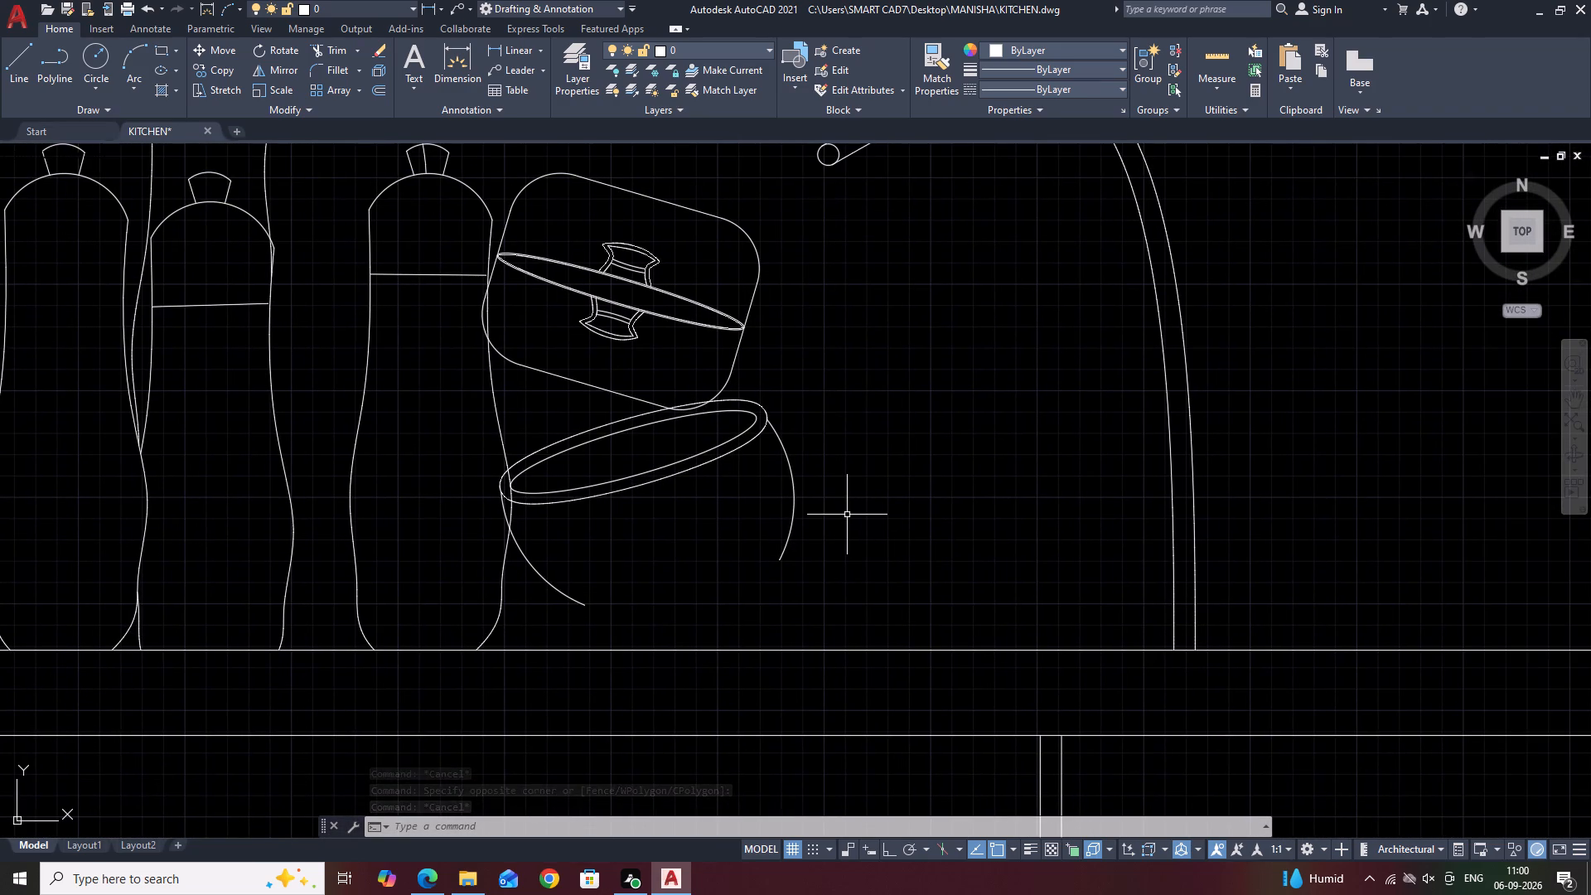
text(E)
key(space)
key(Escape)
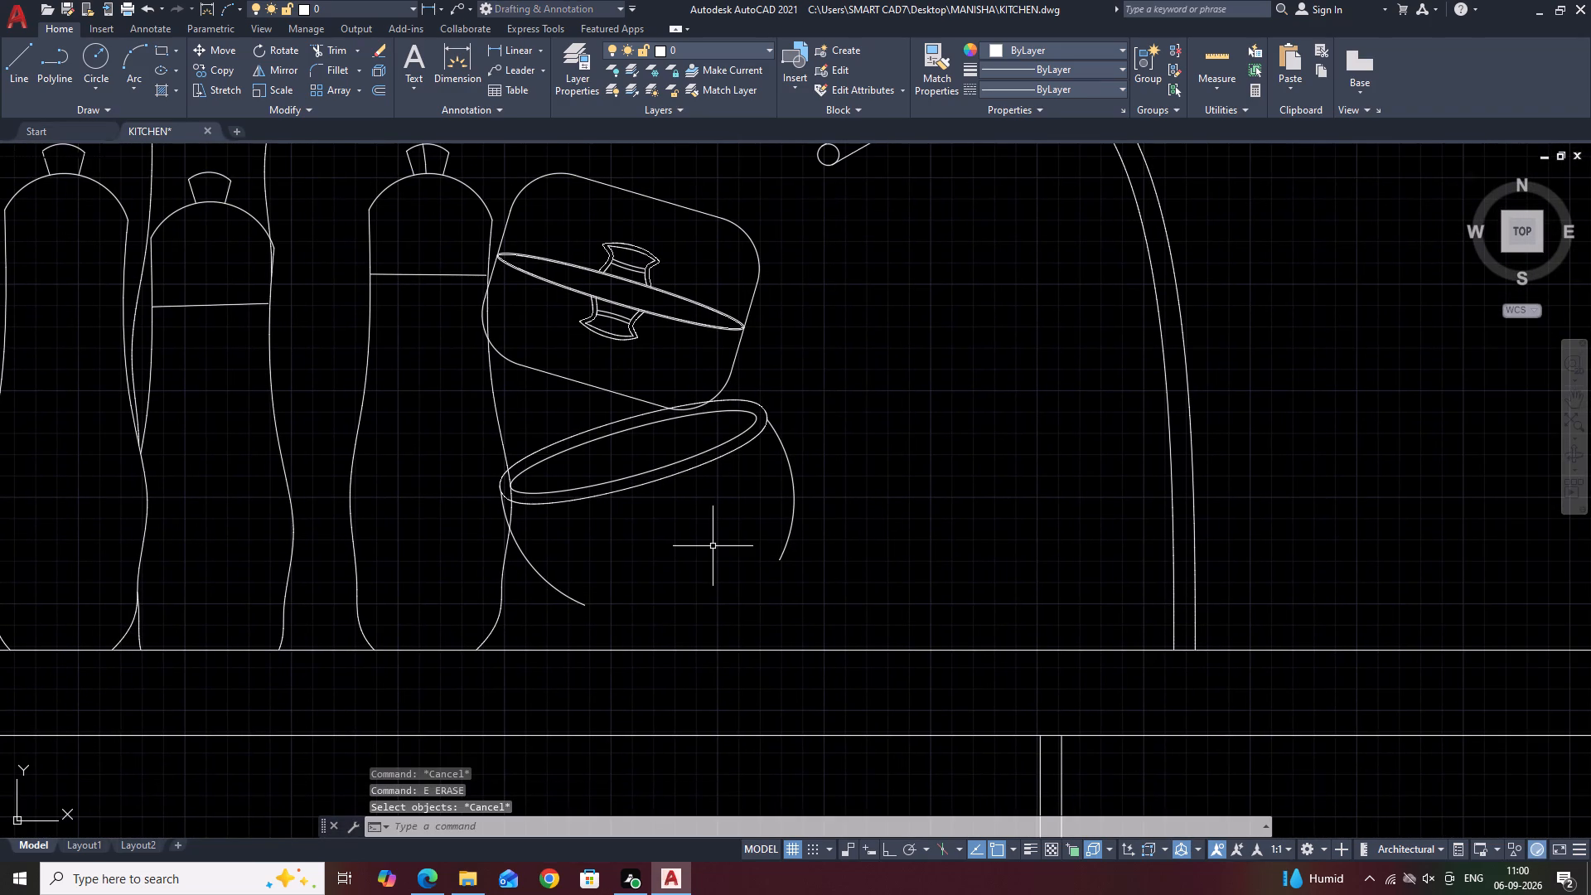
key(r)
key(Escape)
Draw a thin, nearly horizontal ellipse across the bowl's right arc, below the double-rimmed ellipse.
key(e)
text(L)
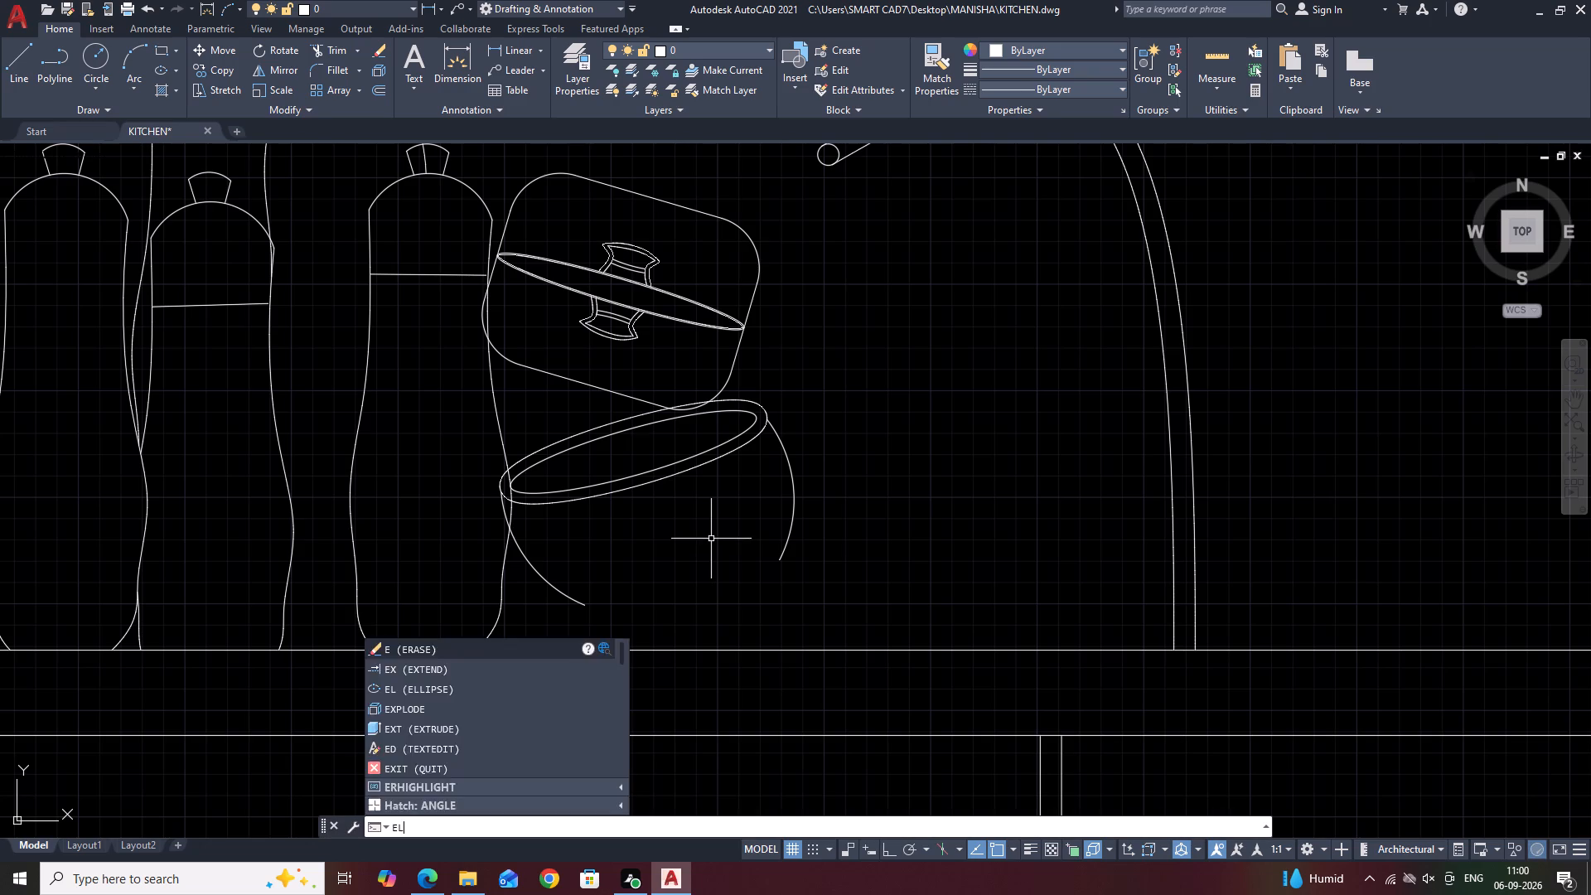
key(space)
scroll(726, 535, down, 2)
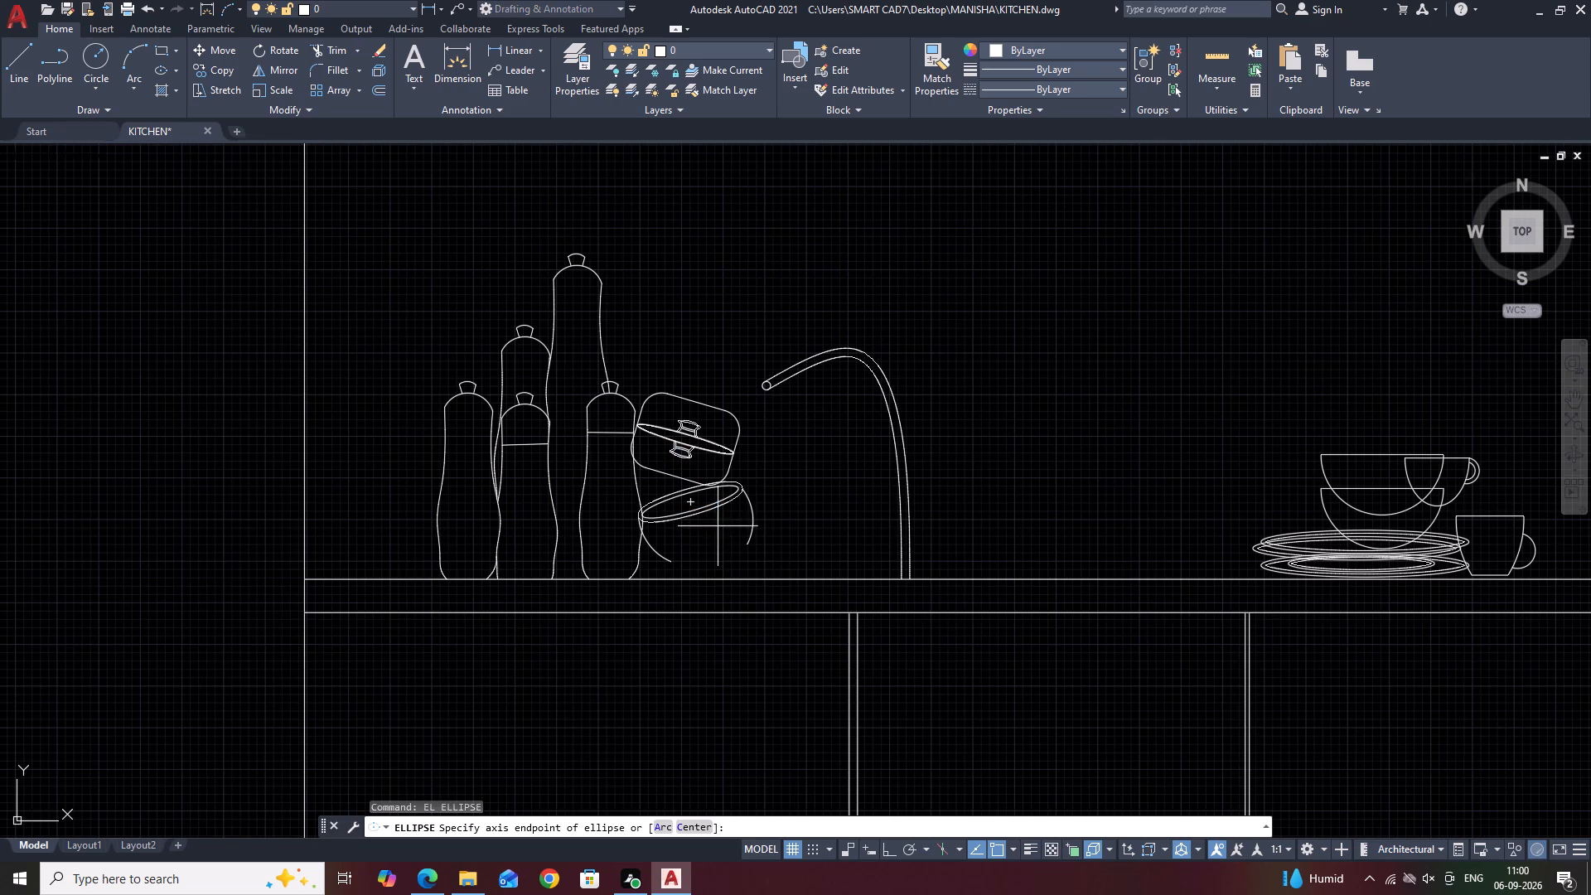
click(711, 527)
click(791, 520)
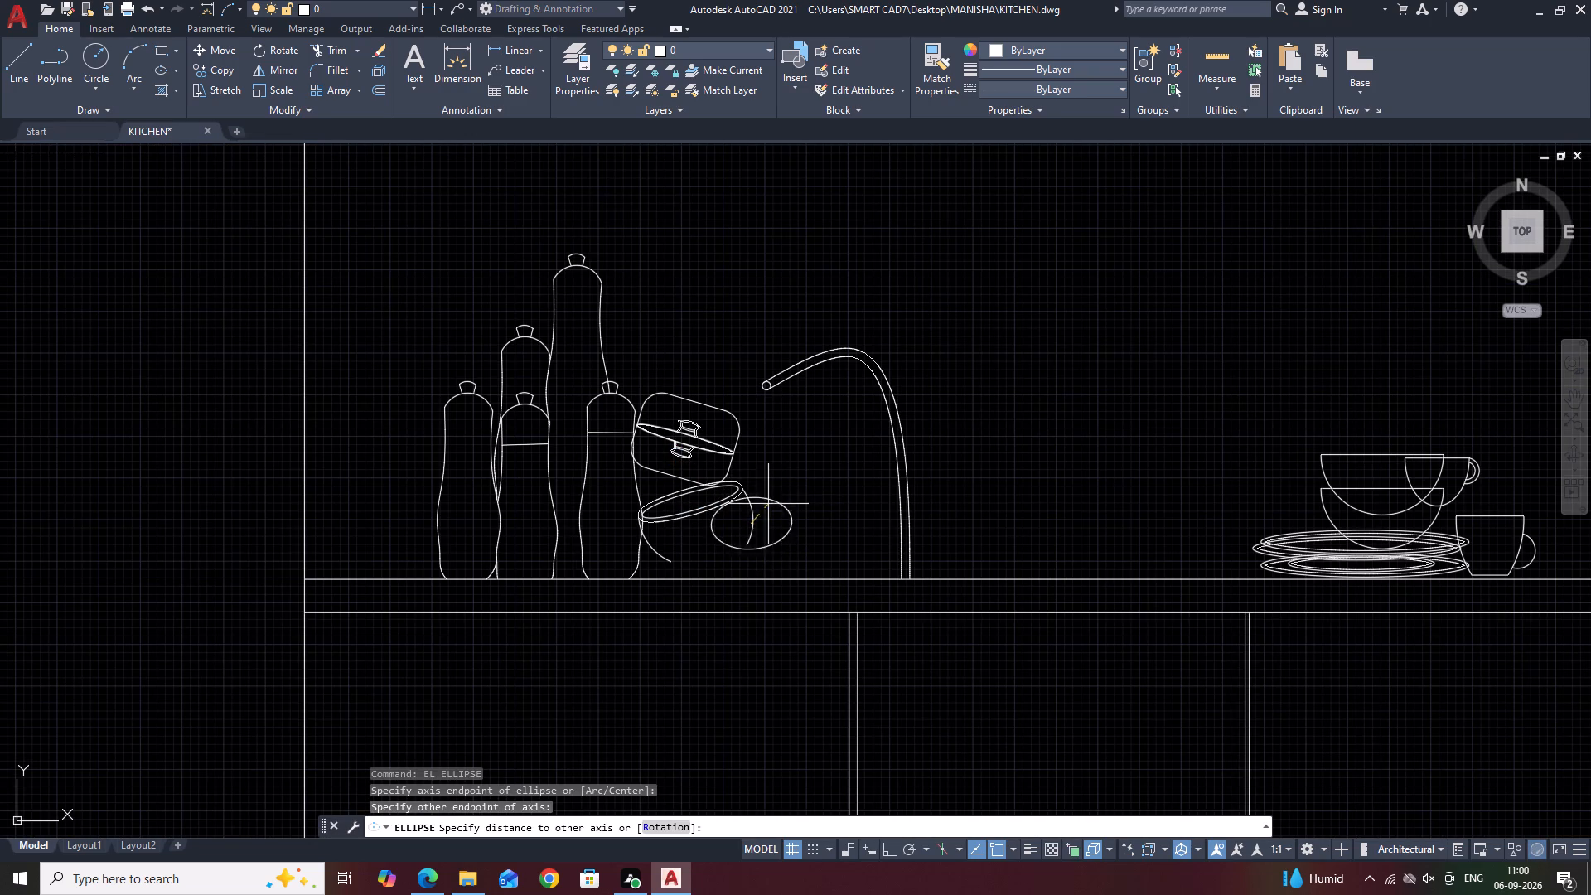
click(750, 511)
Widen the thin ellipse along its minor axis so it becomes a fuller oval across the bowl's right arc.
scroll(757, 527, up, 1)
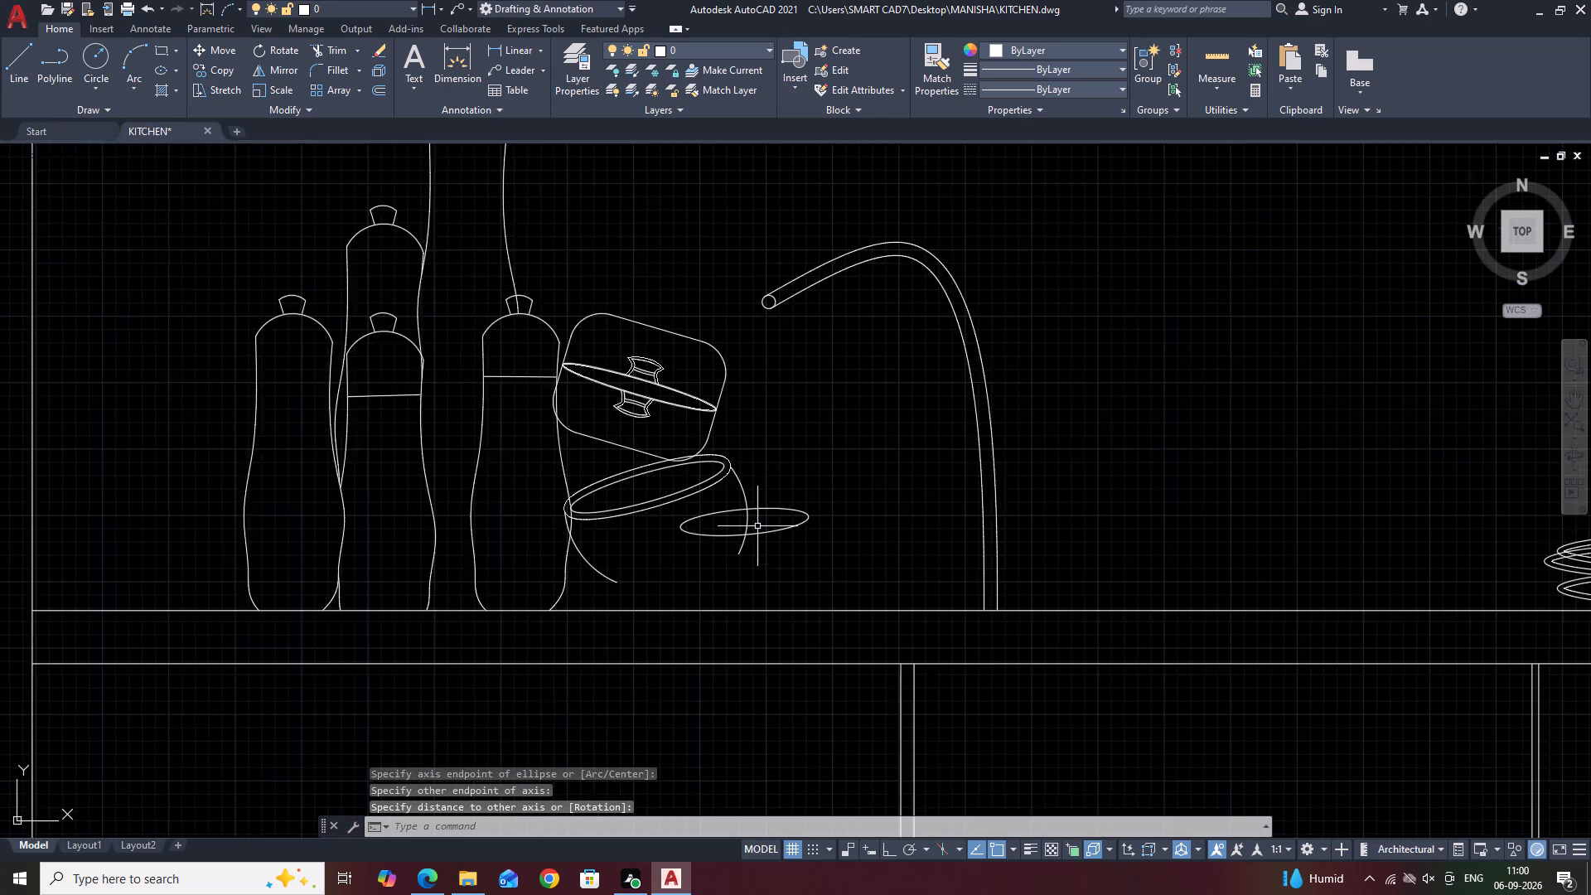
scroll(757, 529, down, 2)
middle_drag(759, 536, 764, 558)
scroll(761, 557, up, 2)
click(770, 542)
scroll(750, 543, up, 3)
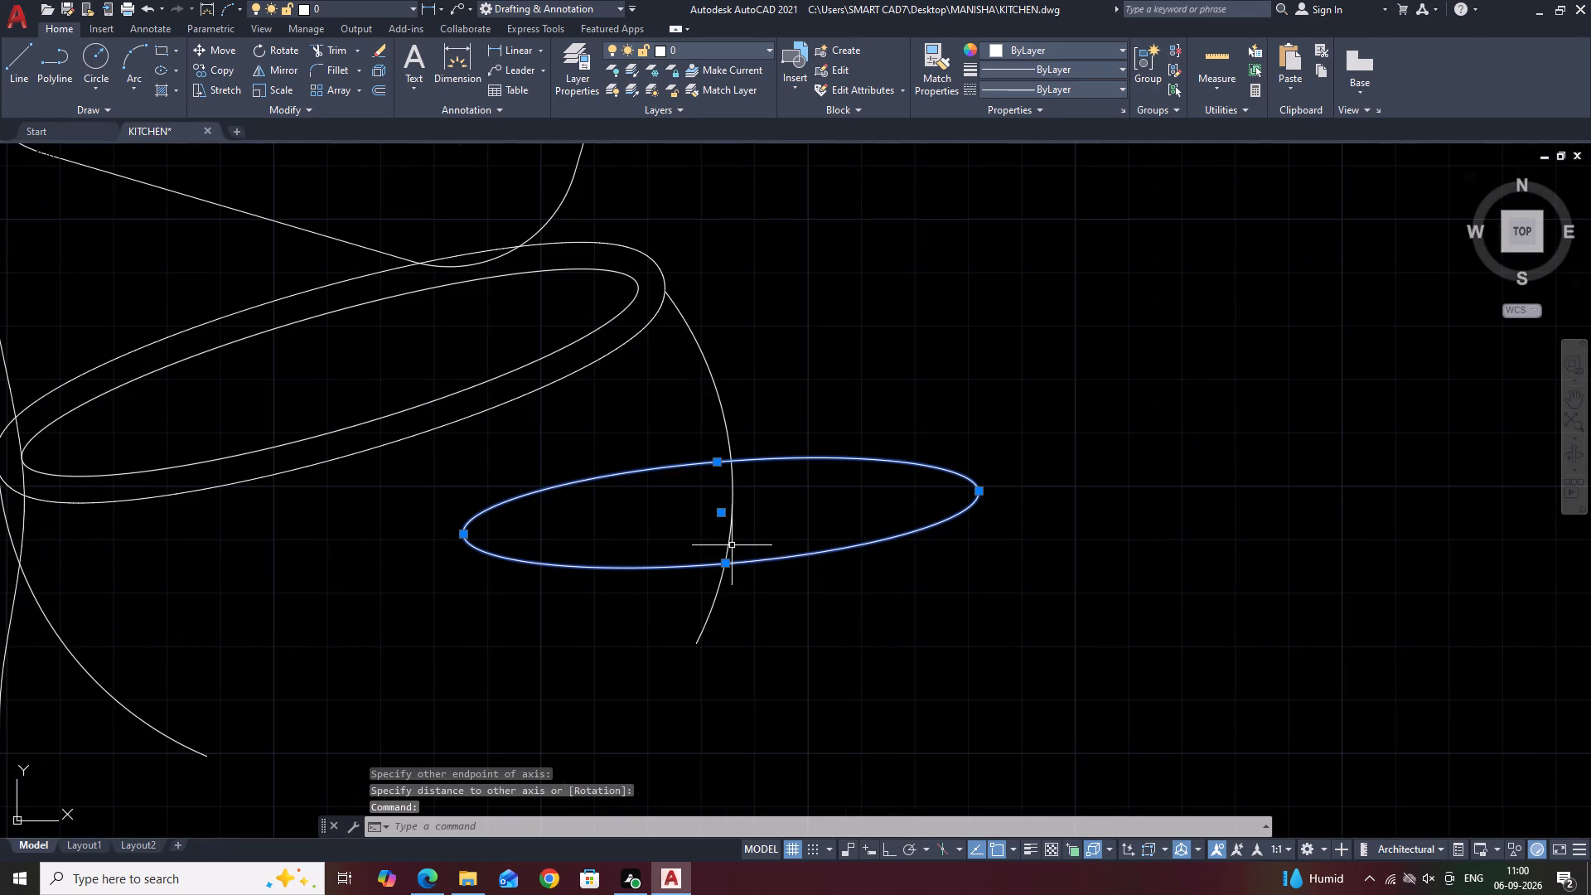
click(724, 566)
scroll(727, 570, down, 2)
click(729, 589)
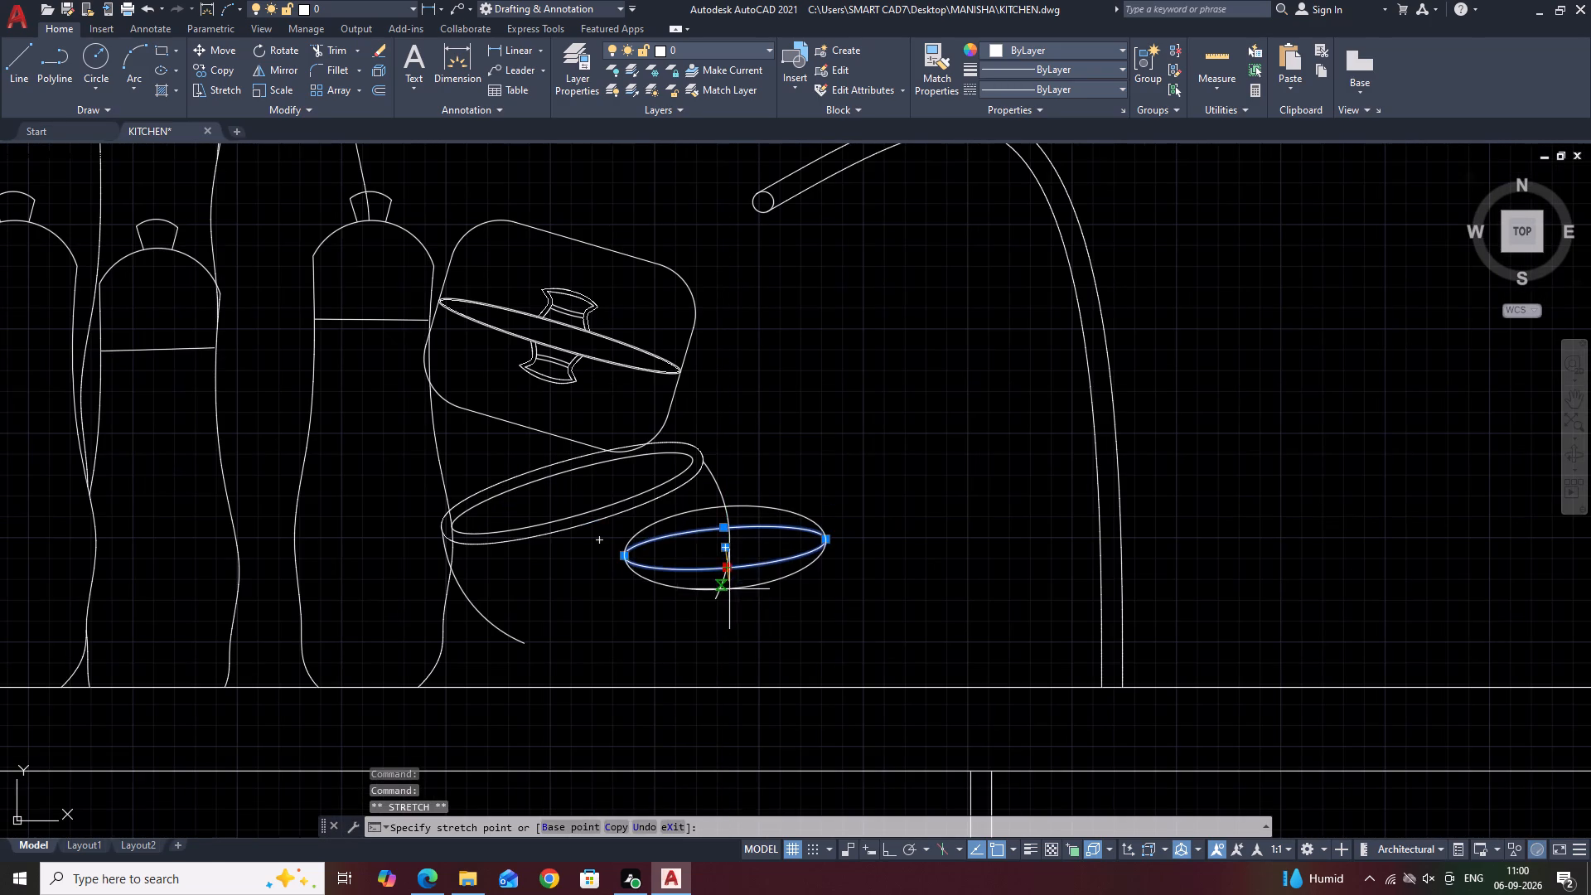
Offset the widened ellipse inward by 0.25 to form a double rim.
key(o)
key(space)
text(0.)
text(25)
key(space)
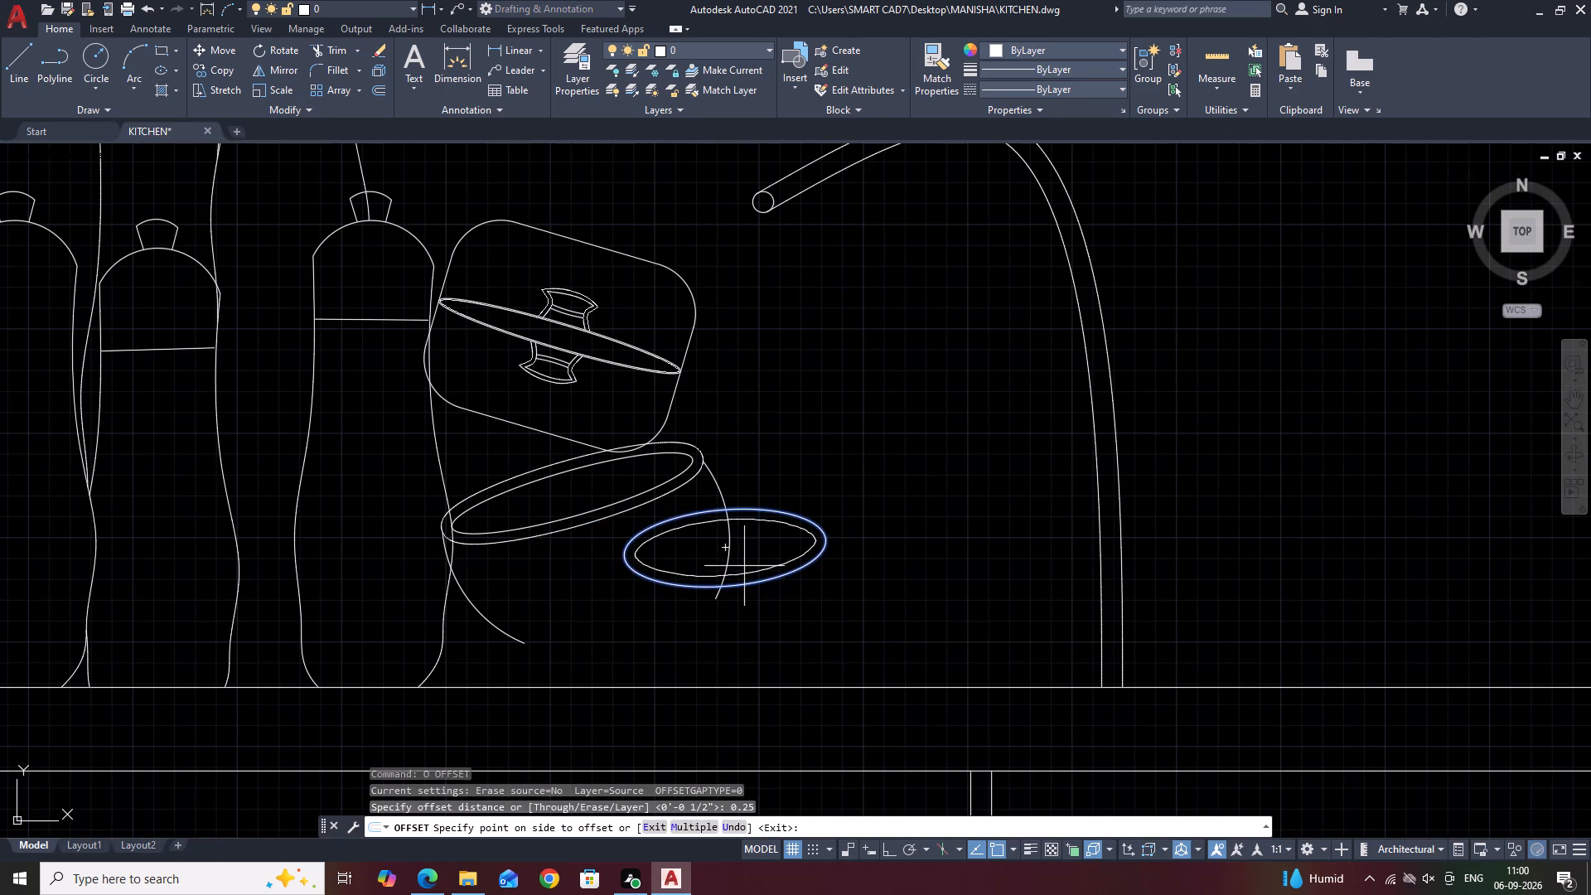
click(745, 563)
key(Escape)
Draw a very small, nearly circular upright ellipse above the countertop, between the new double ellipse and the spout's base.
scroll(746, 589, up, 2)
middle_drag(793, 506, 805, 539)
scroll(815, 535, down, 2)
middle_drag(958, 433, 886, 448)
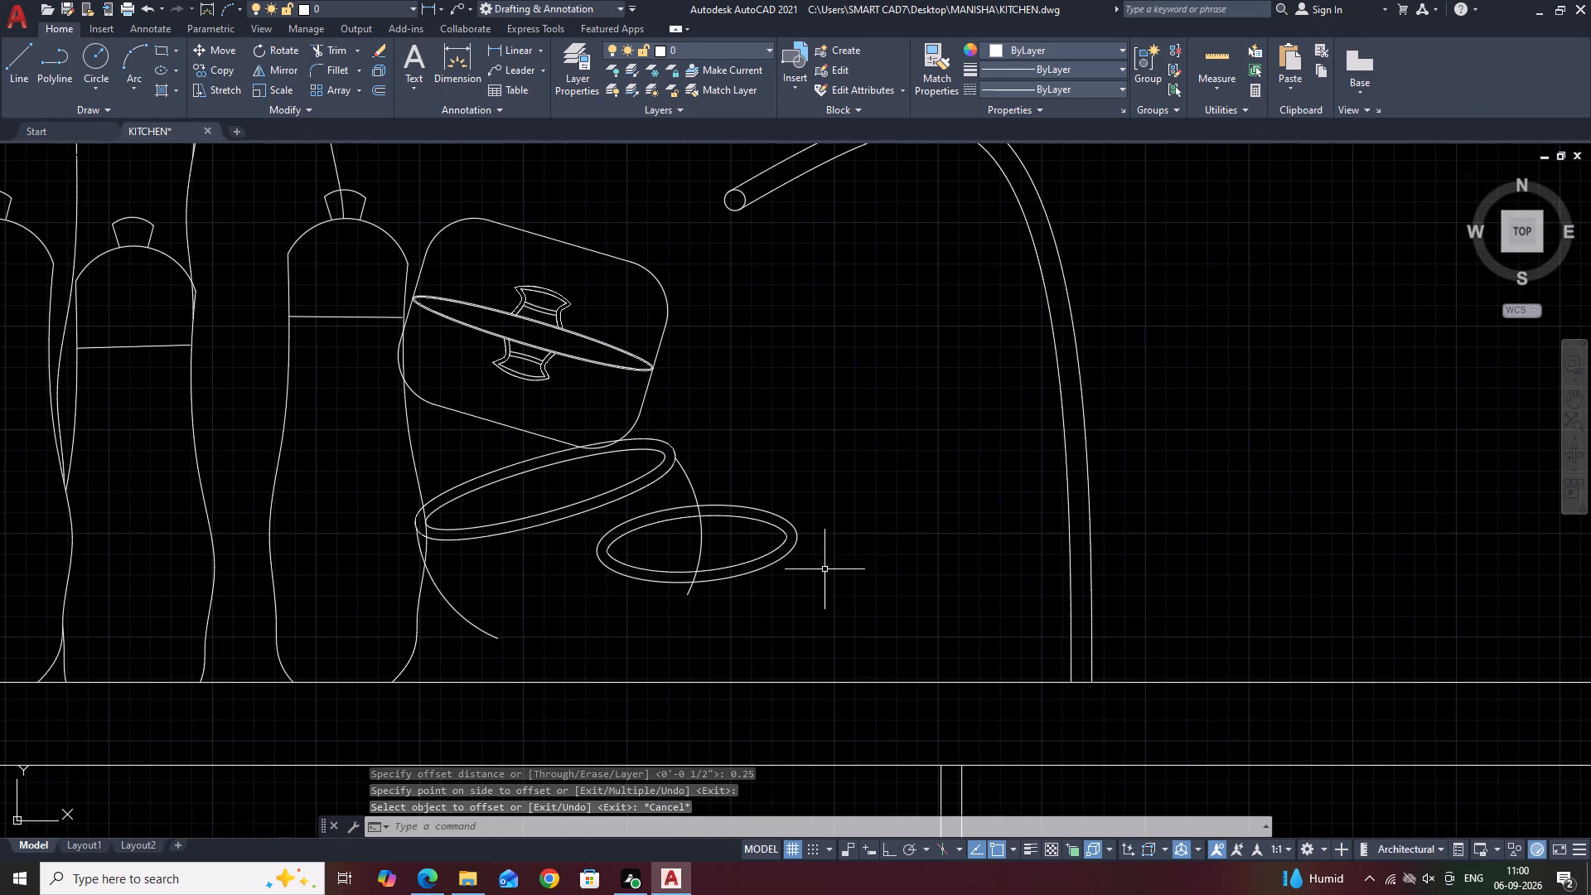
scroll(826, 519, down, 5)
scroll(815, 540, up, 2)
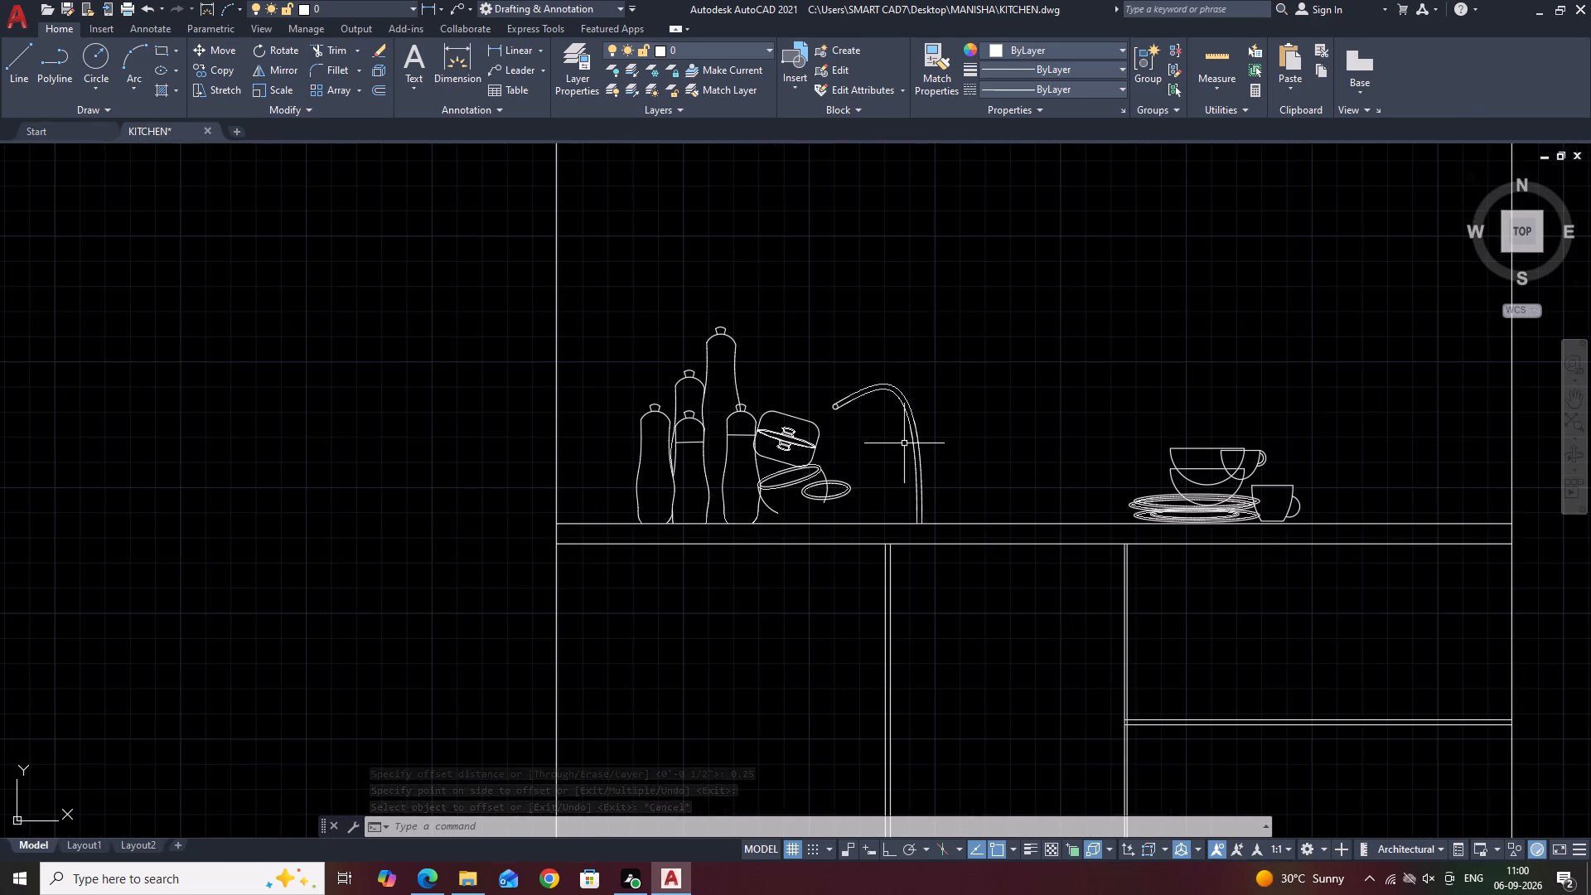
middle_drag(902, 447, 882, 488)
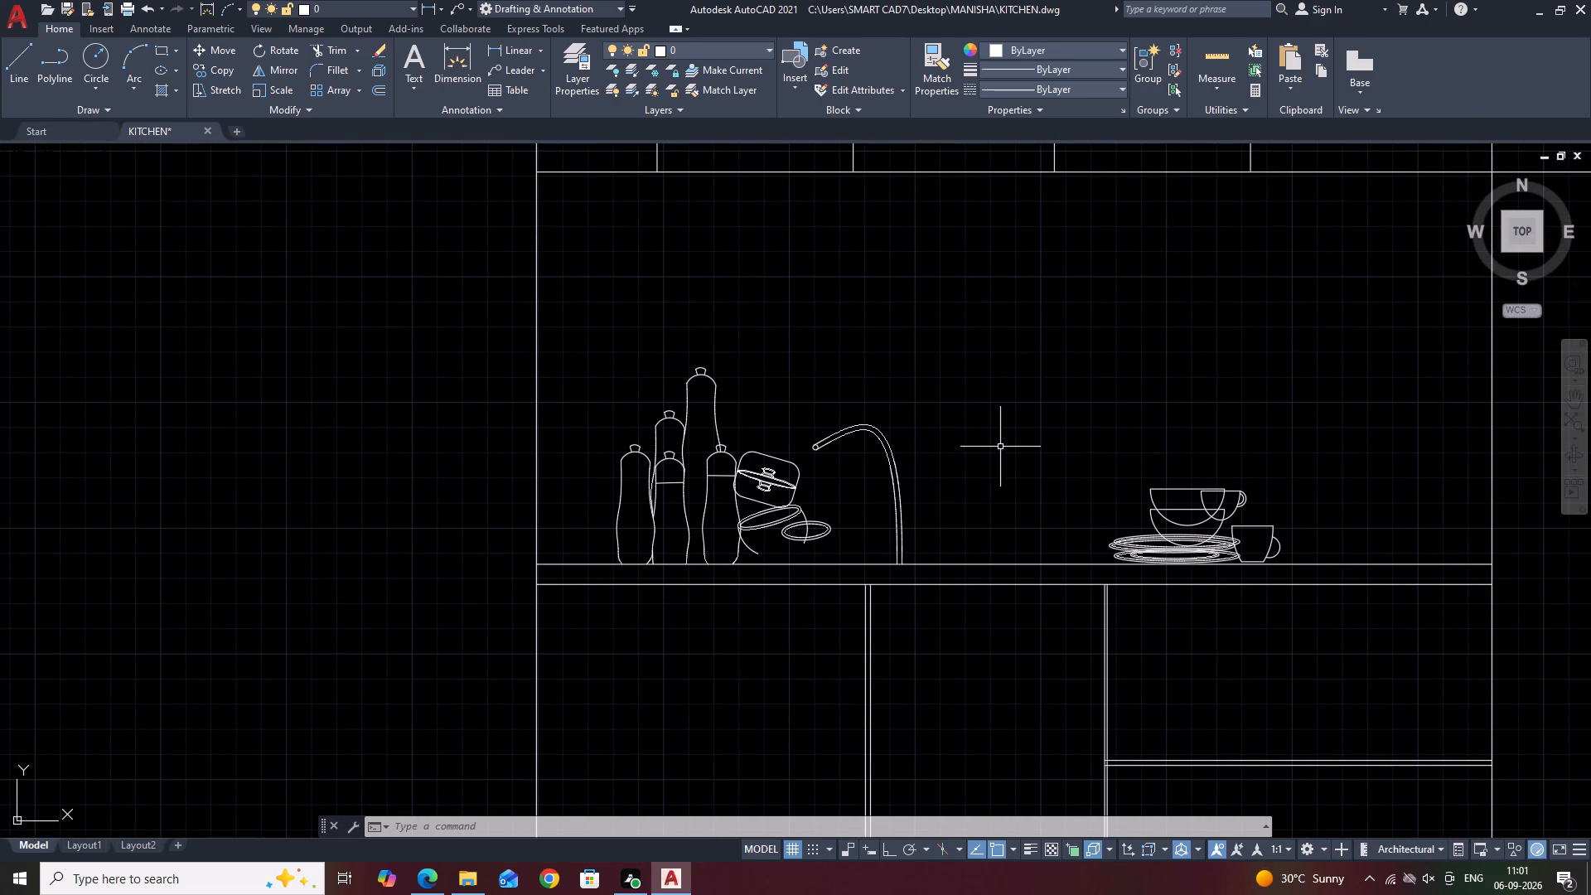
middle_drag(974, 458, 883, 479)
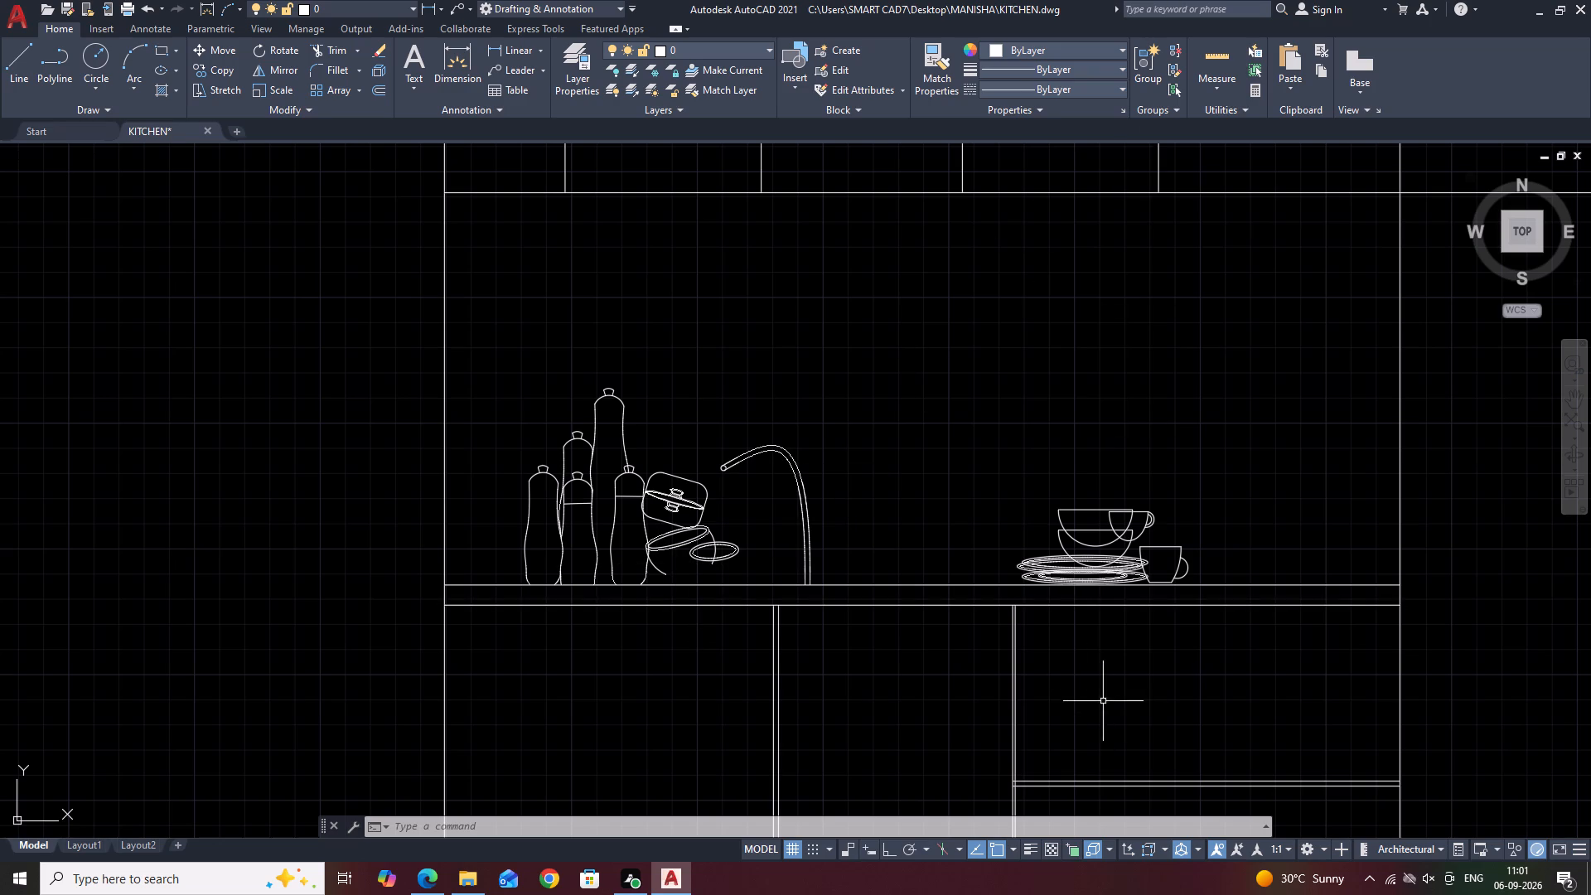
key(e)
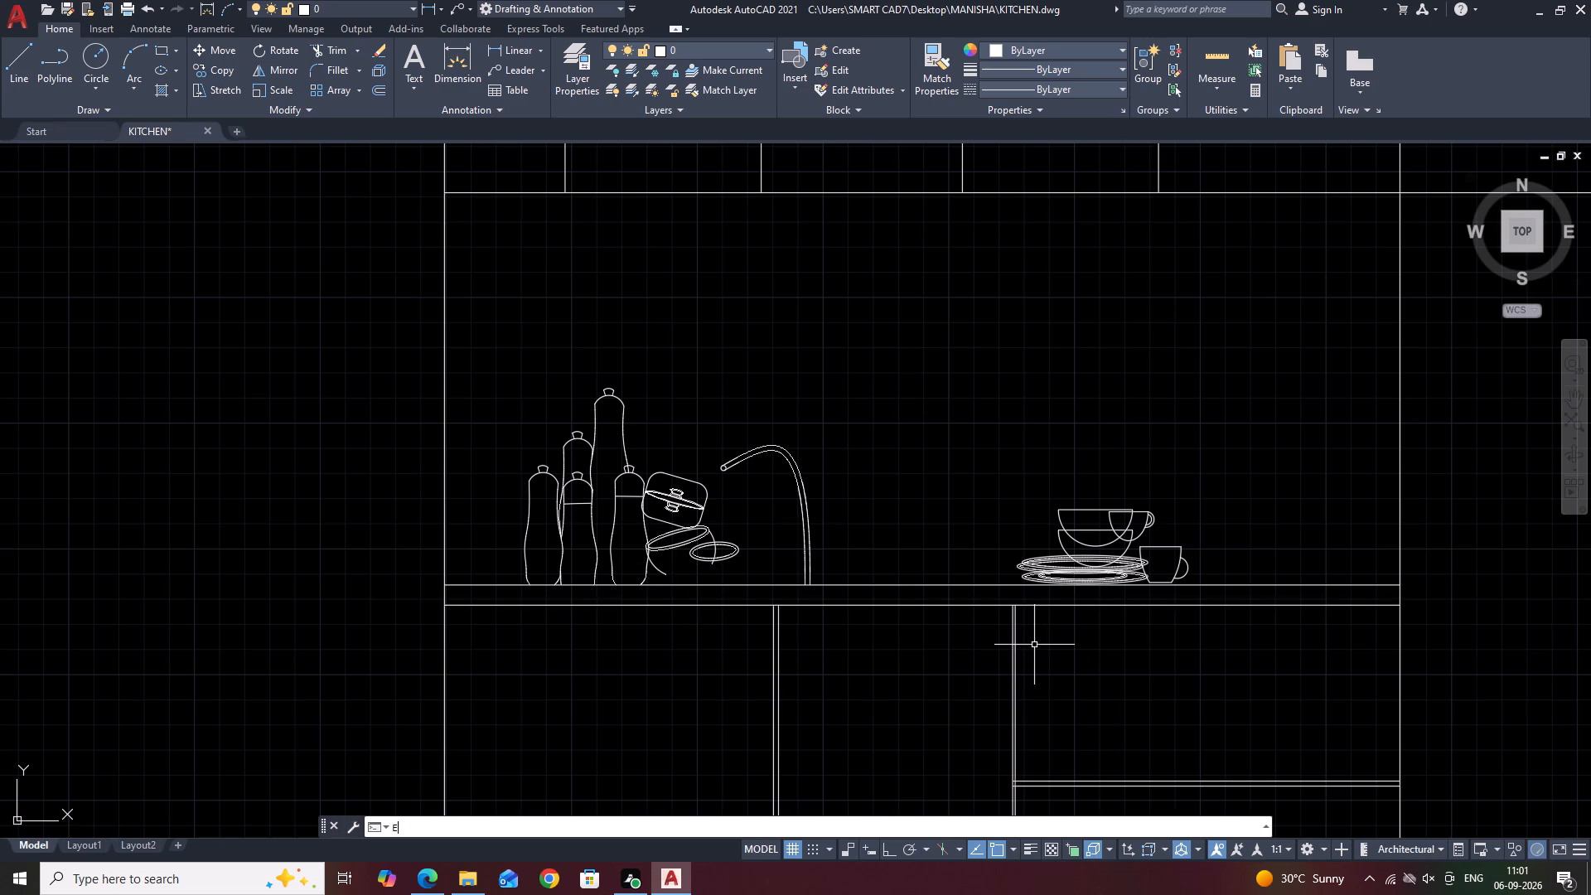
key(l)
key(space)
scroll(766, 569, up, 2)
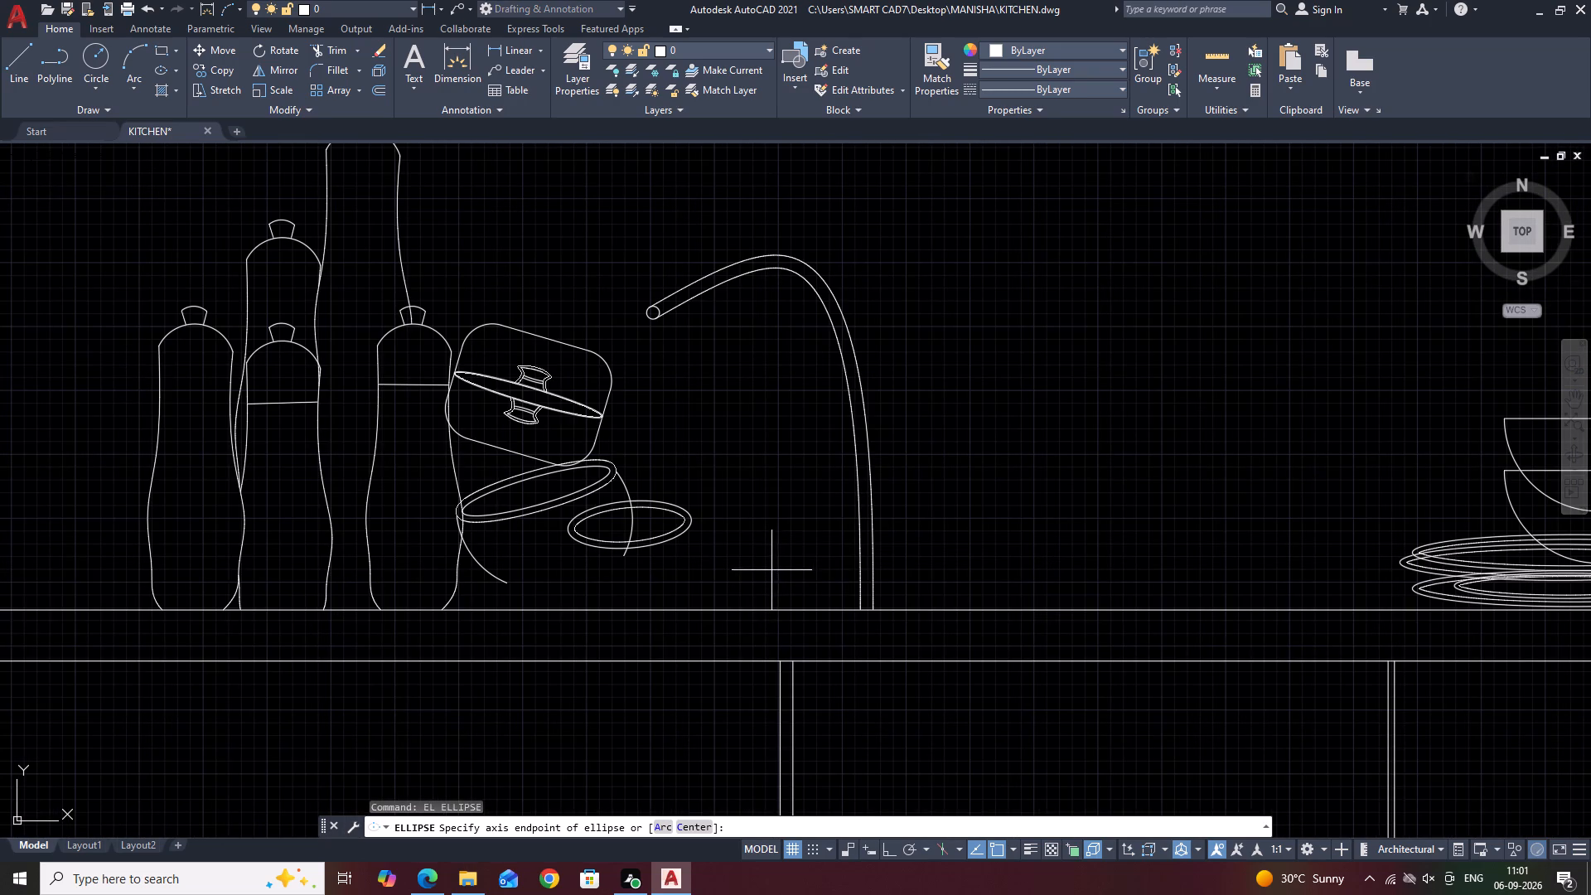
click(763, 574)
click(763, 554)
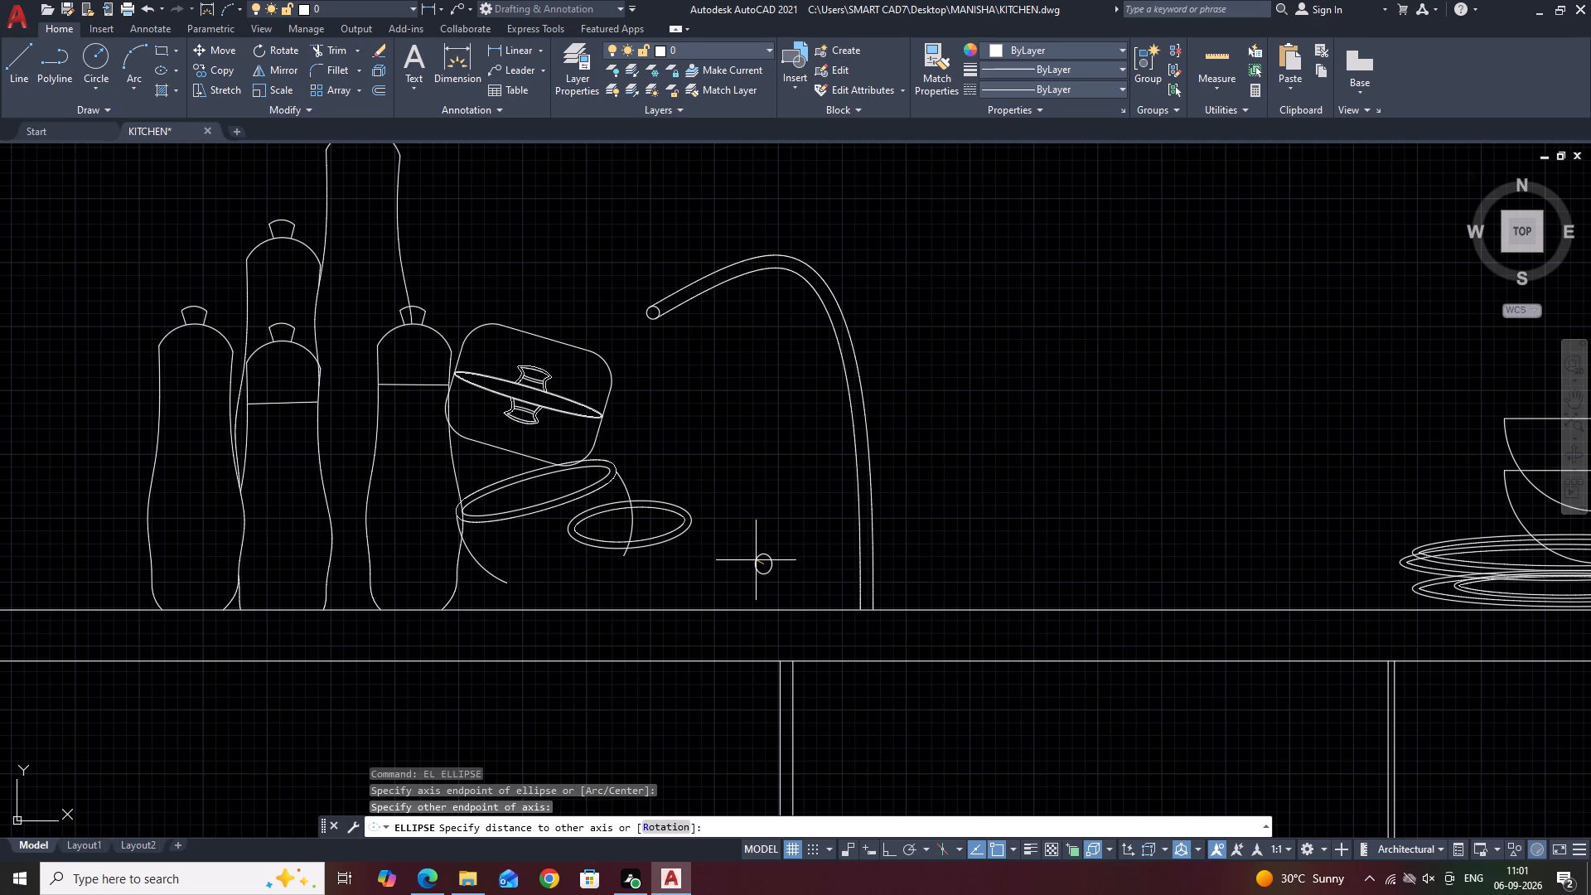
click(756, 560)
Draw a spline from the small ellipse's top quadrant, running nearly flat toward the spout and rising slightly at its end.
middle_drag(759, 562, 732, 529)
text(PL)
key(Escape)
text(SPL)
key(space)
scroll(756, 531, up, 2)
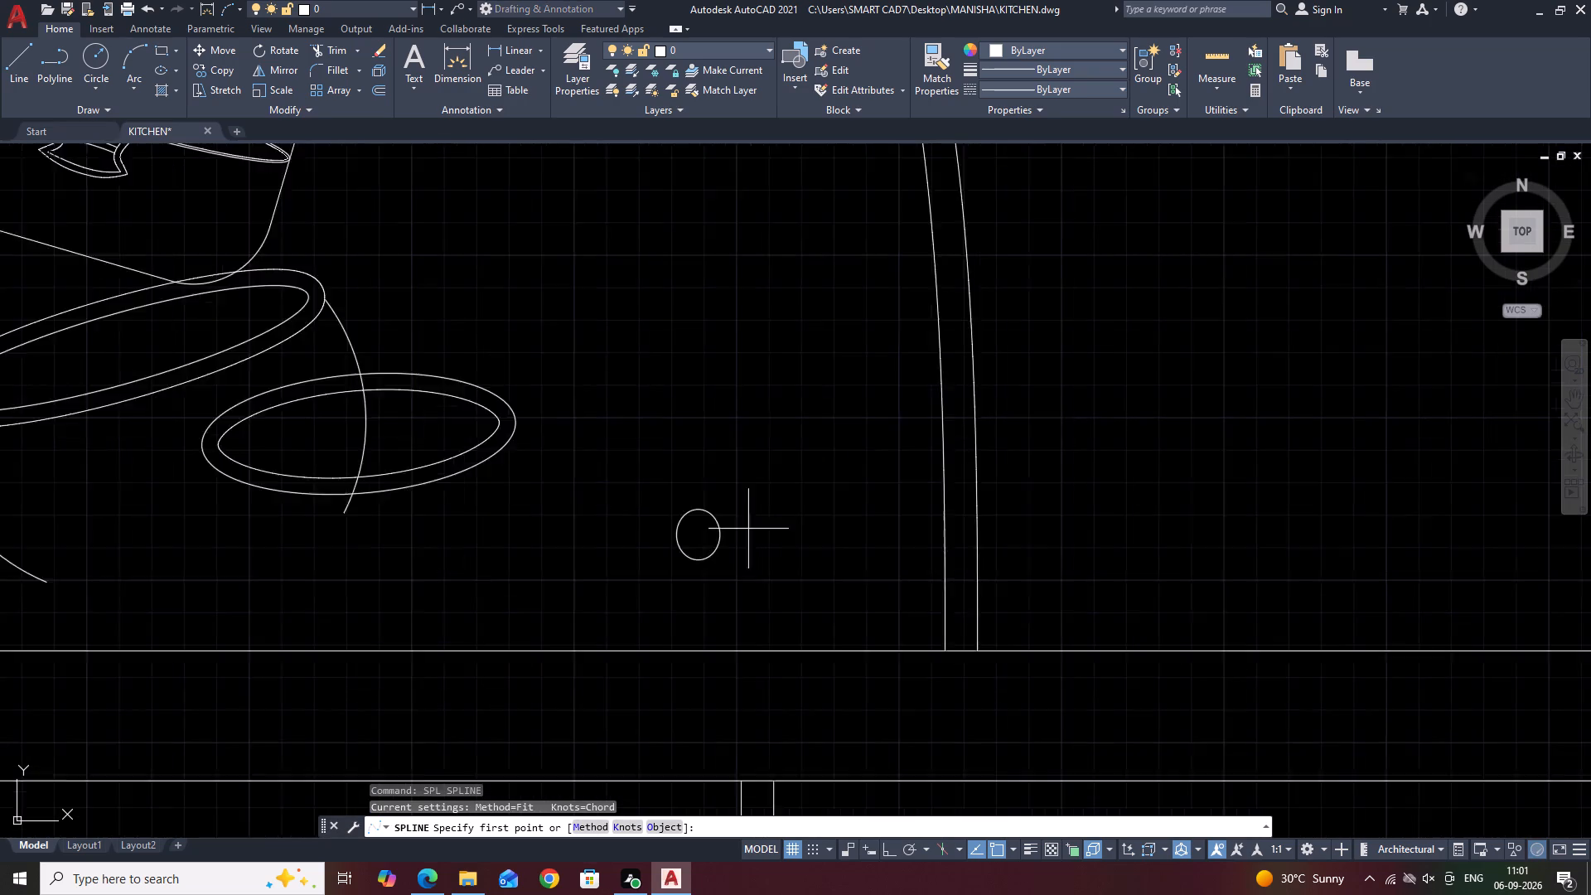
scroll(747, 529, up, 1)
click(672, 501)
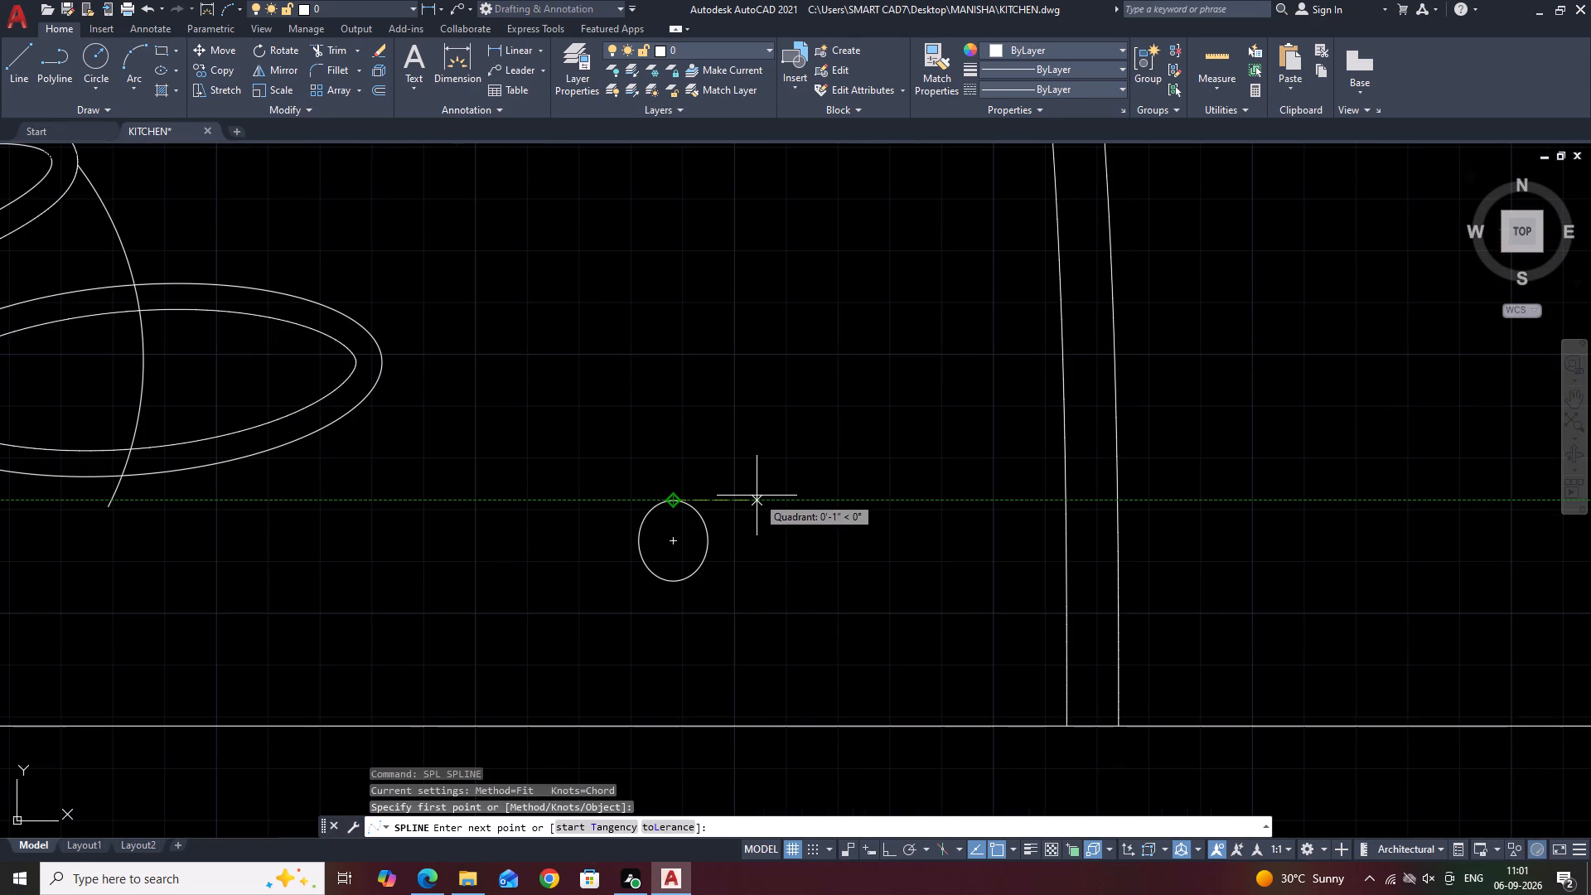
click(768, 501)
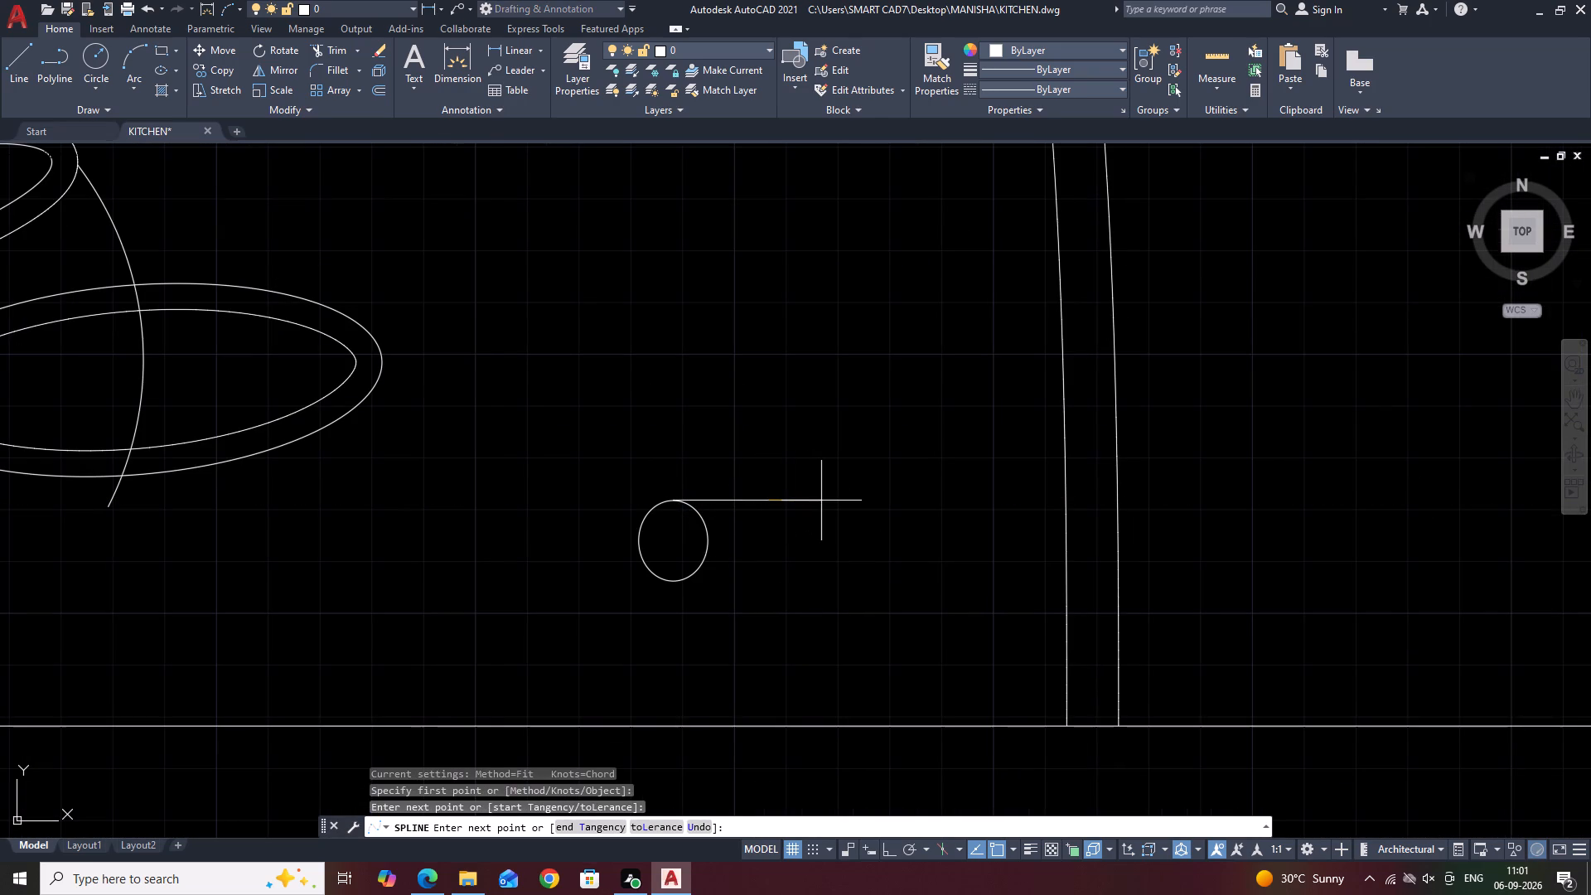
click(821, 501)
click(867, 493)
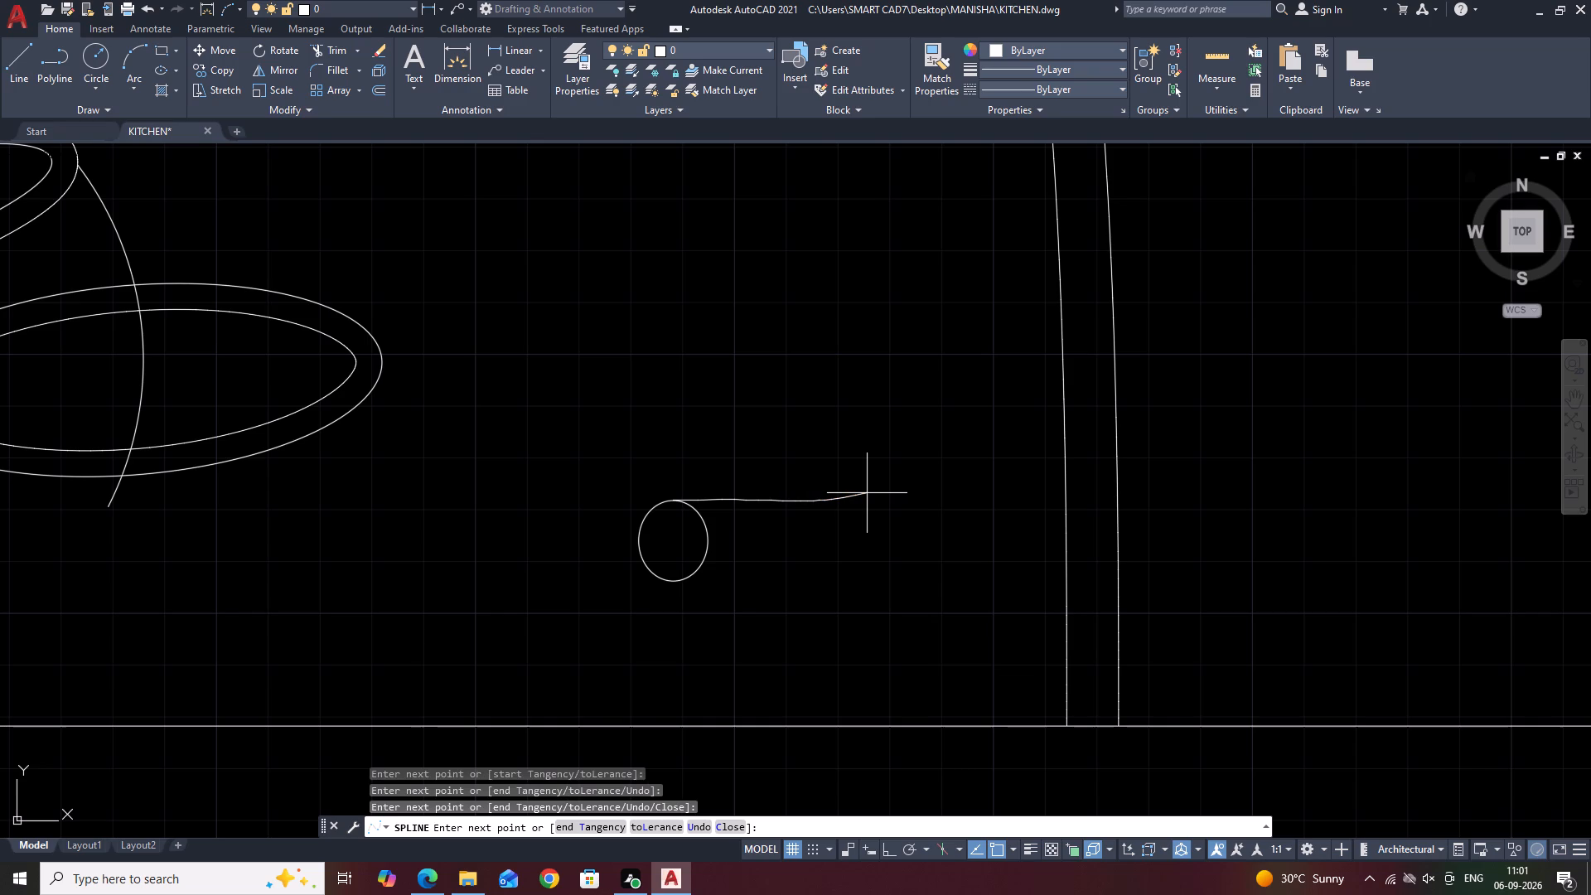
key(Return)
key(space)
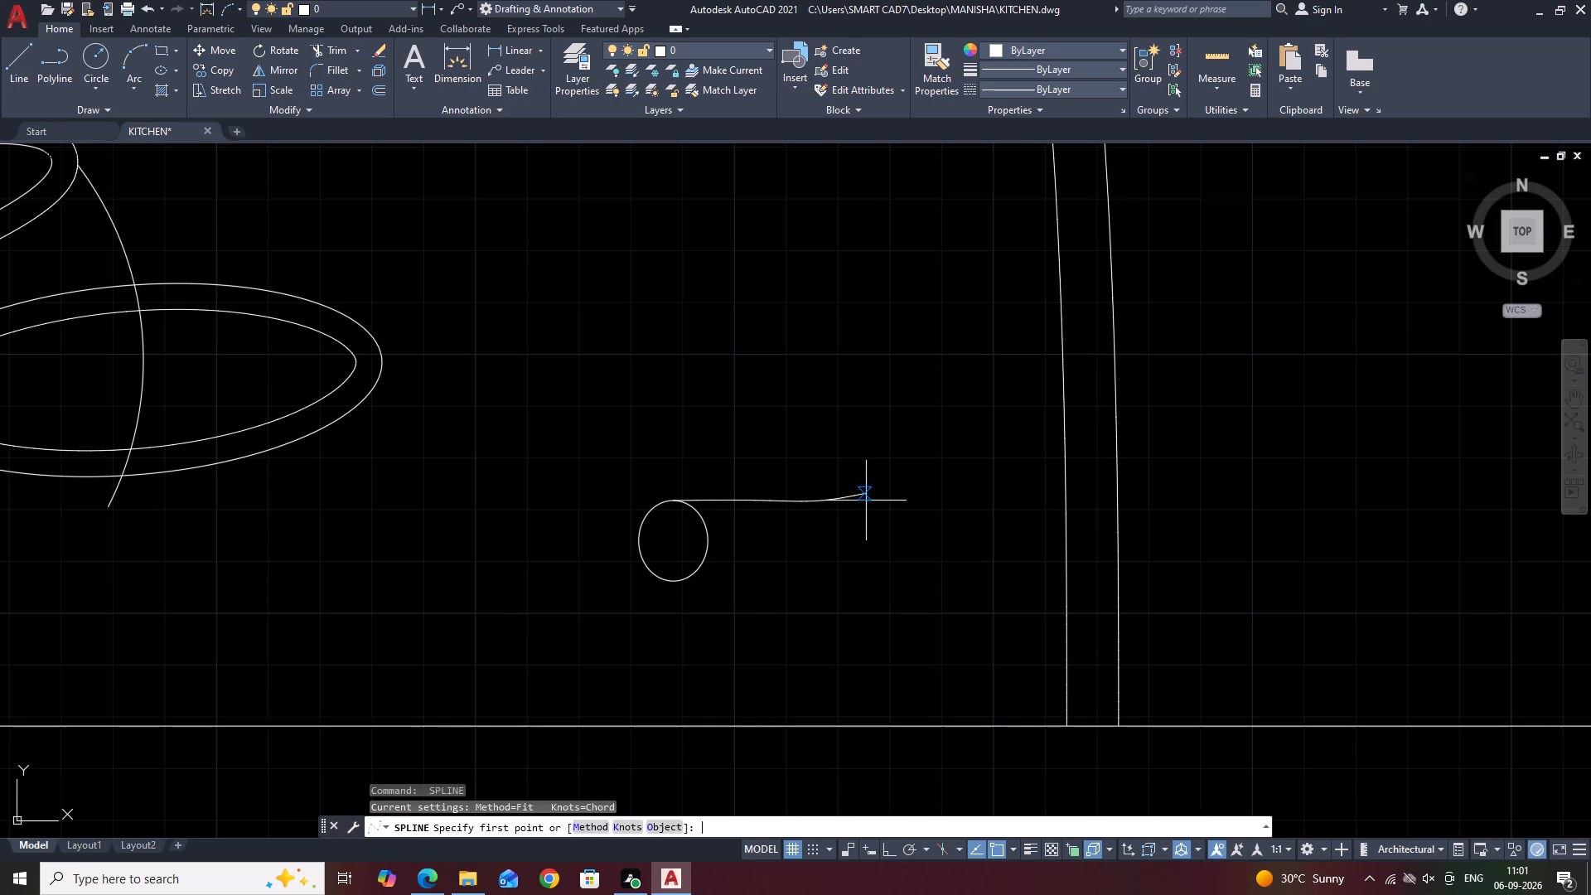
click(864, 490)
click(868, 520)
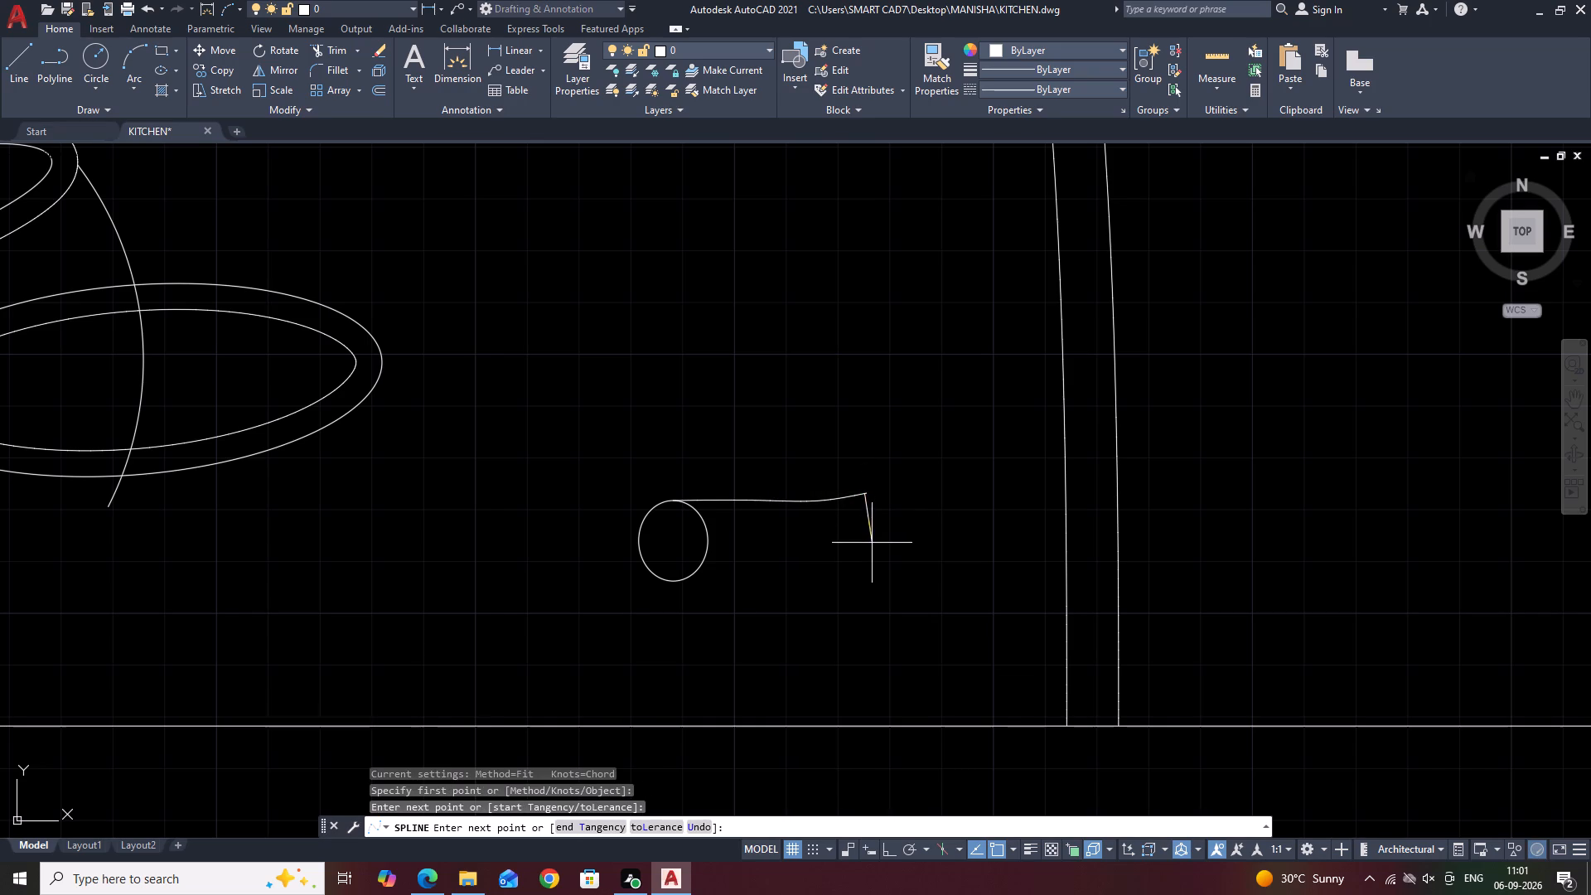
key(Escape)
Draw a short outward-bowed spline downward from the upper spline's raised end as the small object's end cap.
key(space)
click(869, 495)
click(883, 534)
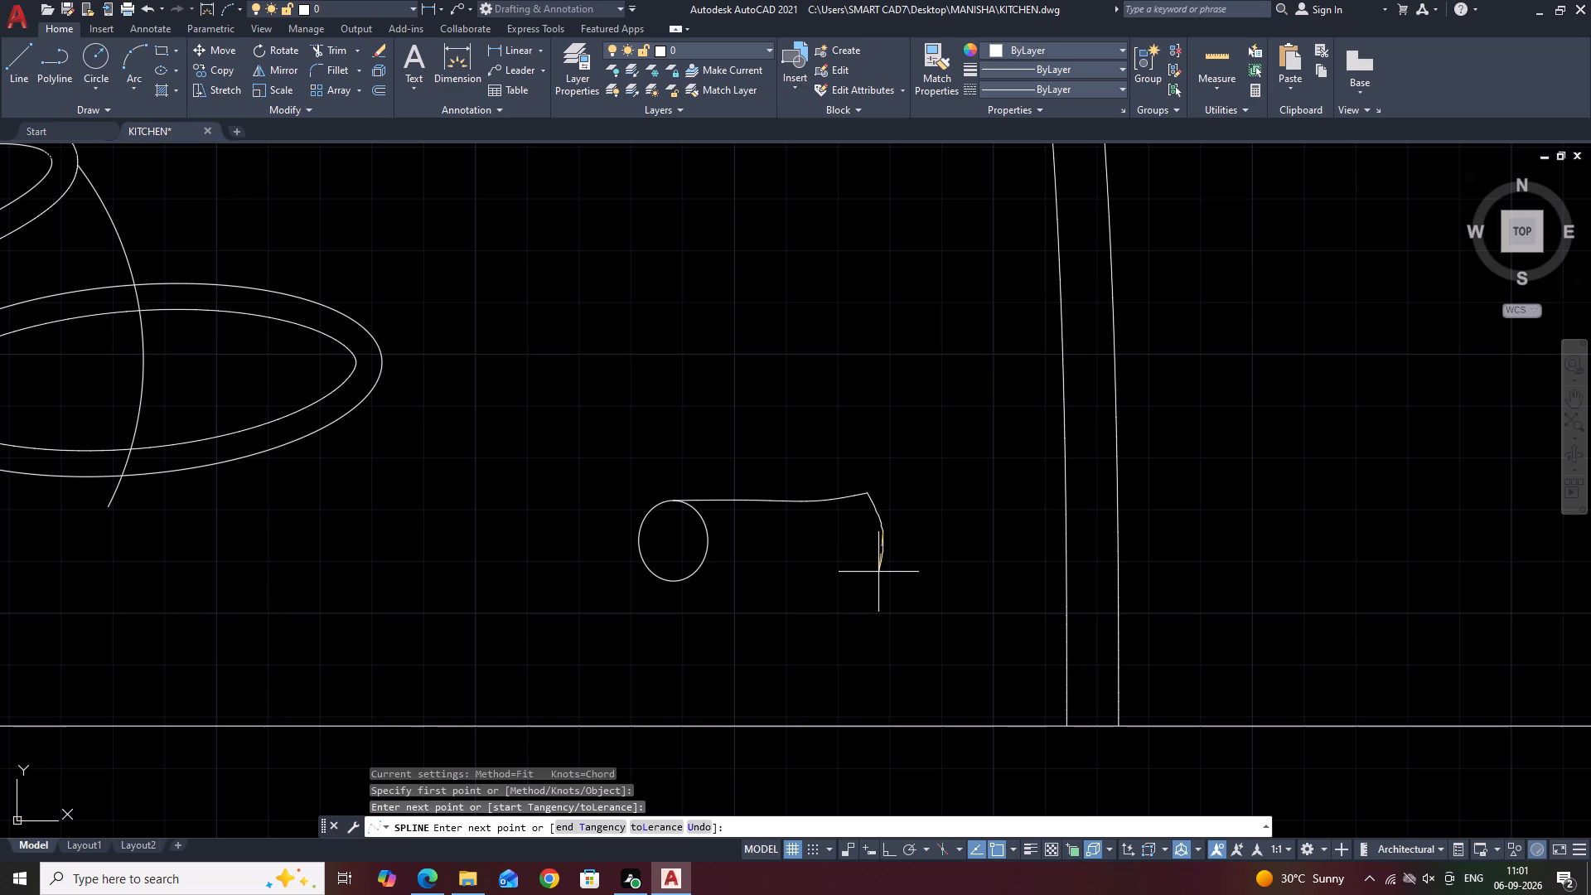
click(883, 574)
key(space)
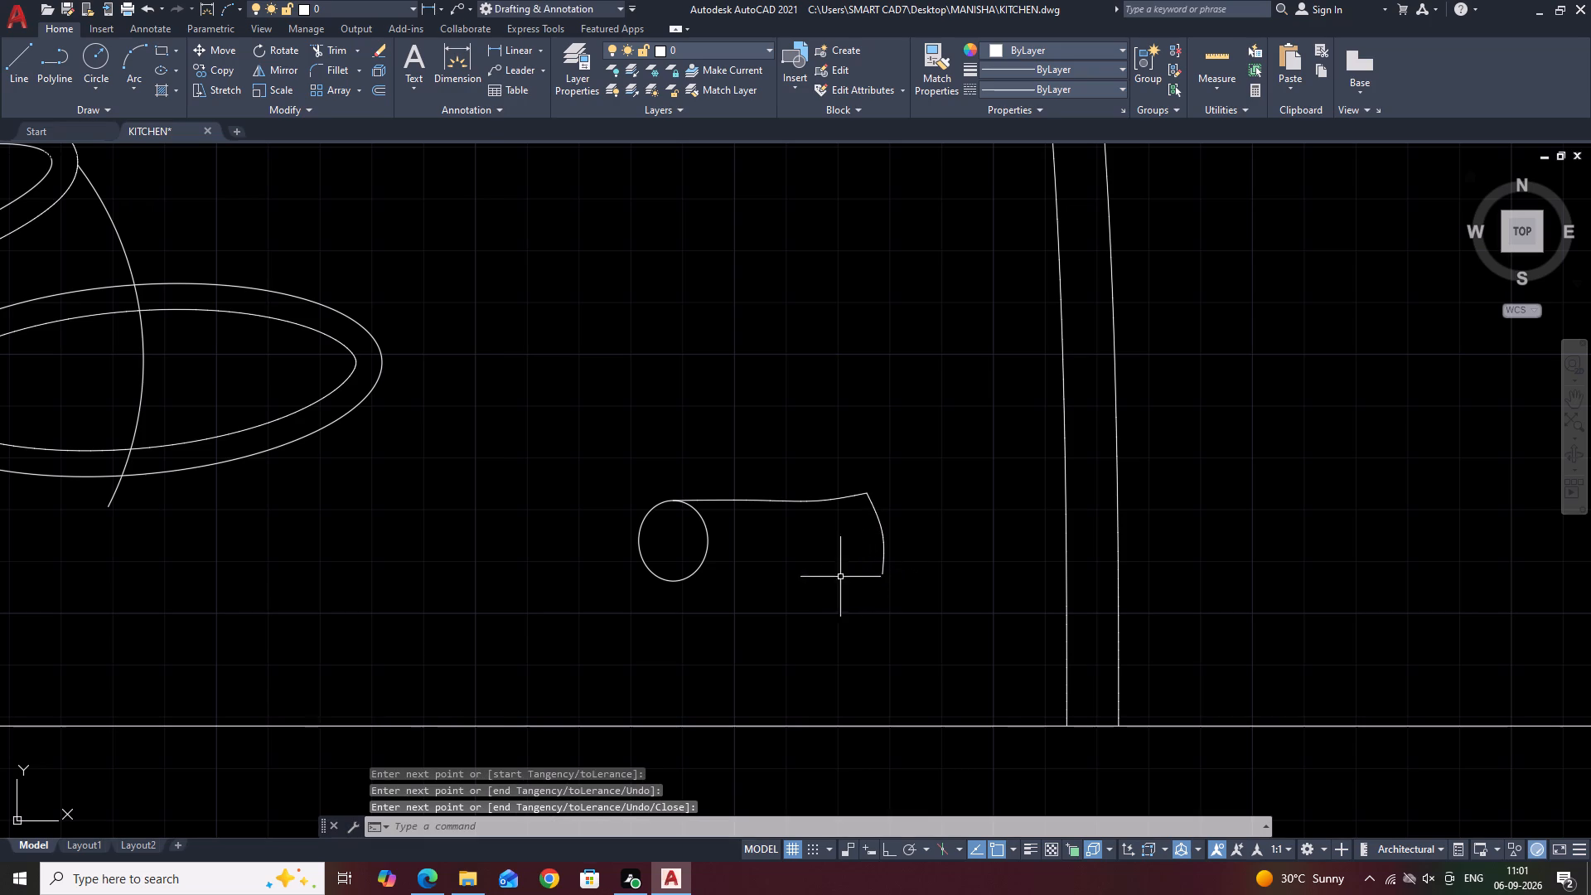
Draw a nearly flat spline from the small ellipse's bottom quadrant to just past the end cap's lower end.
key(space)
click(677, 581)
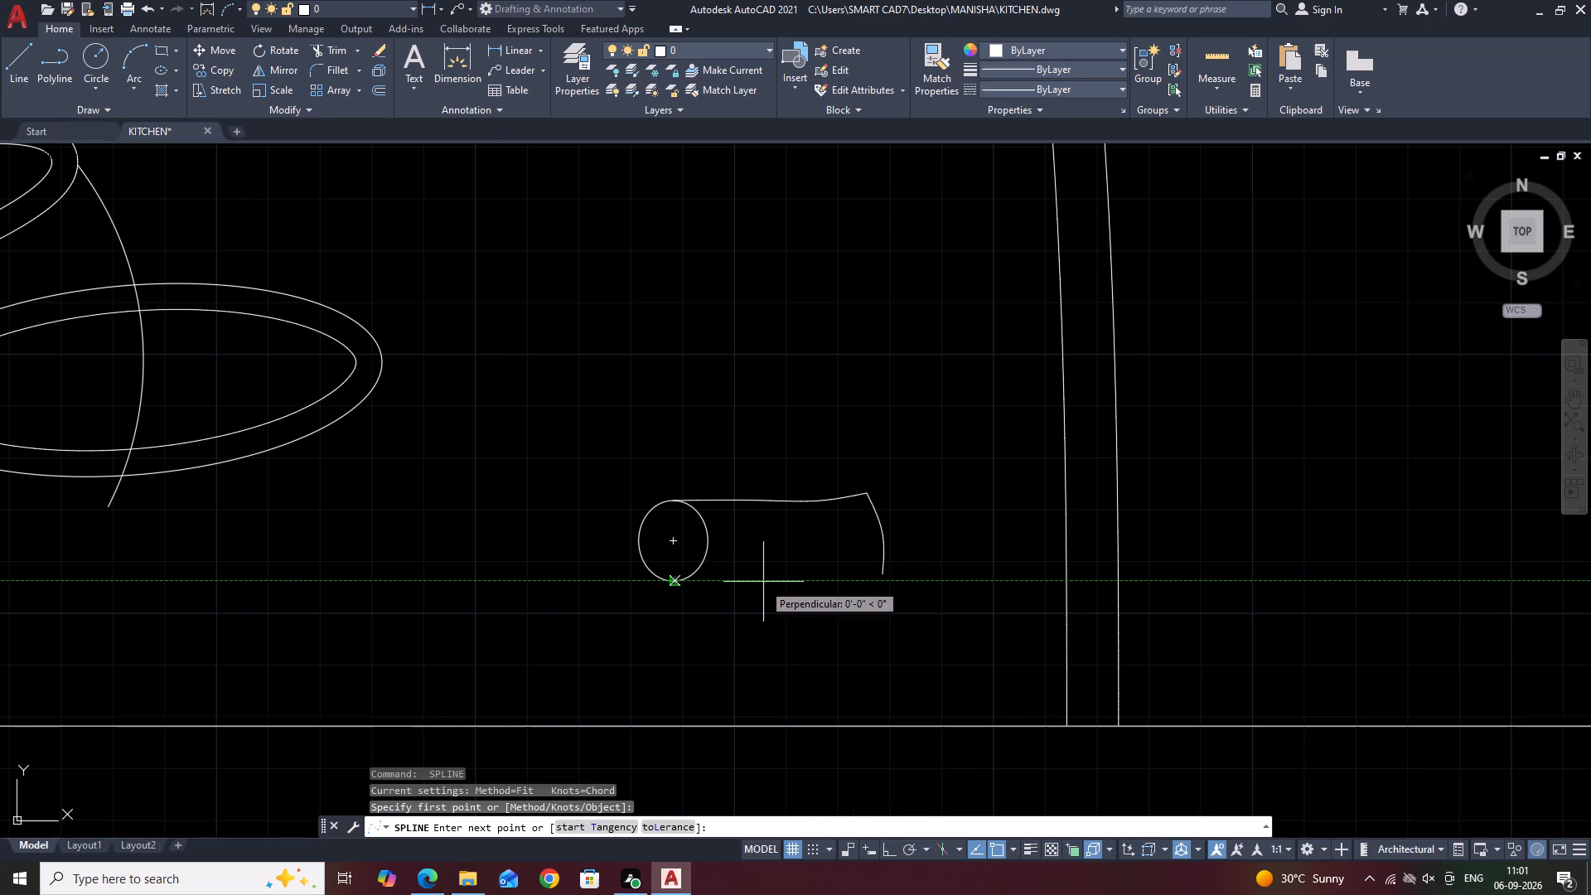
click(769, 582)
click(877, 582)
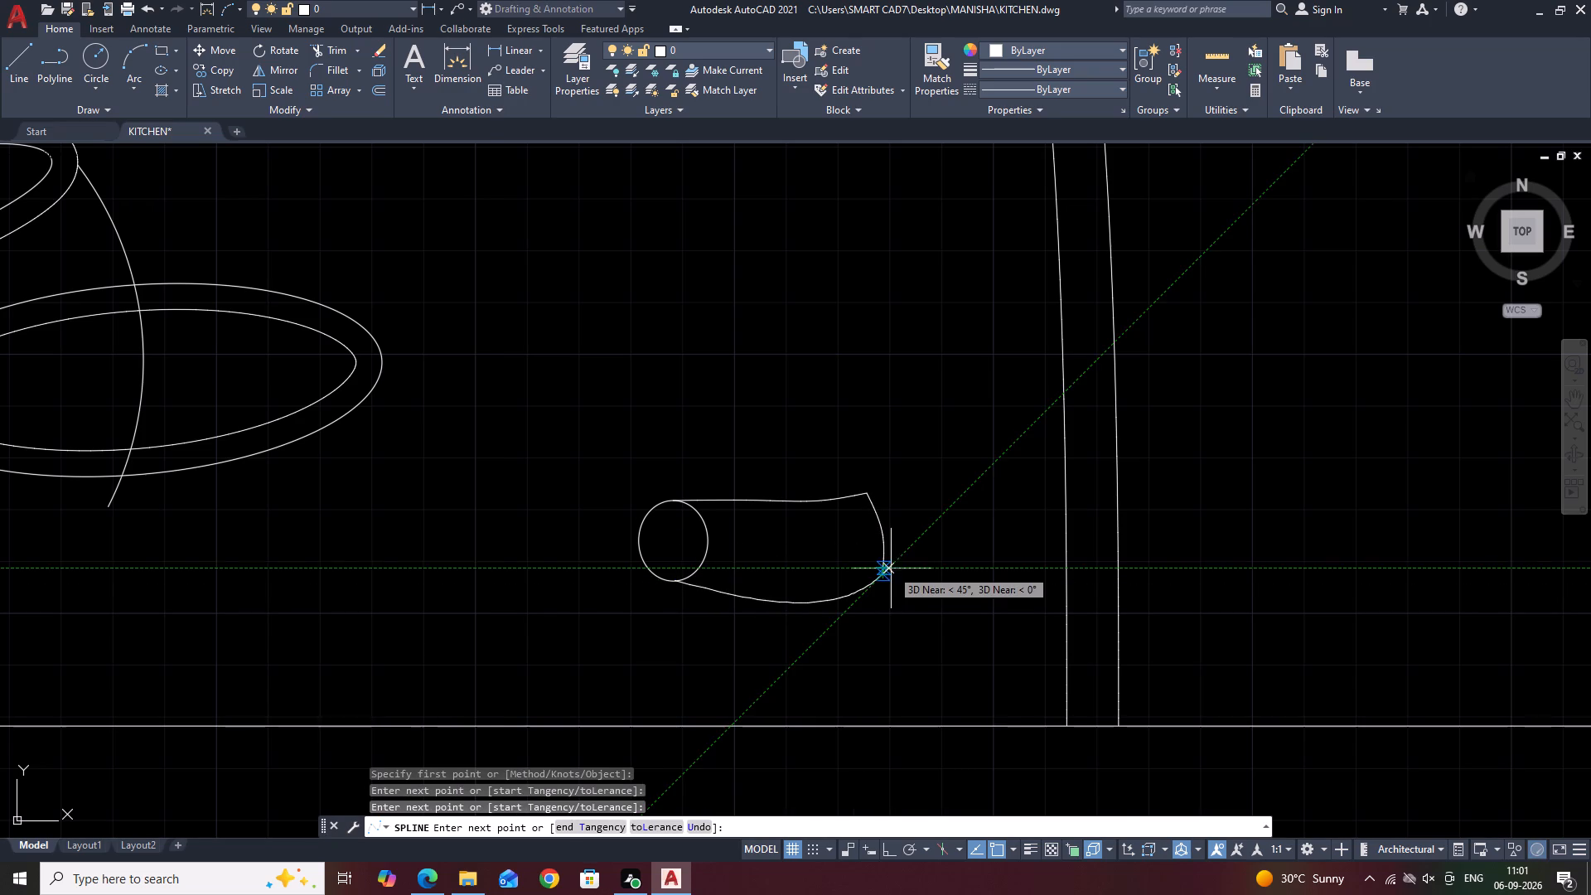
click(889, 574)
key(Return)
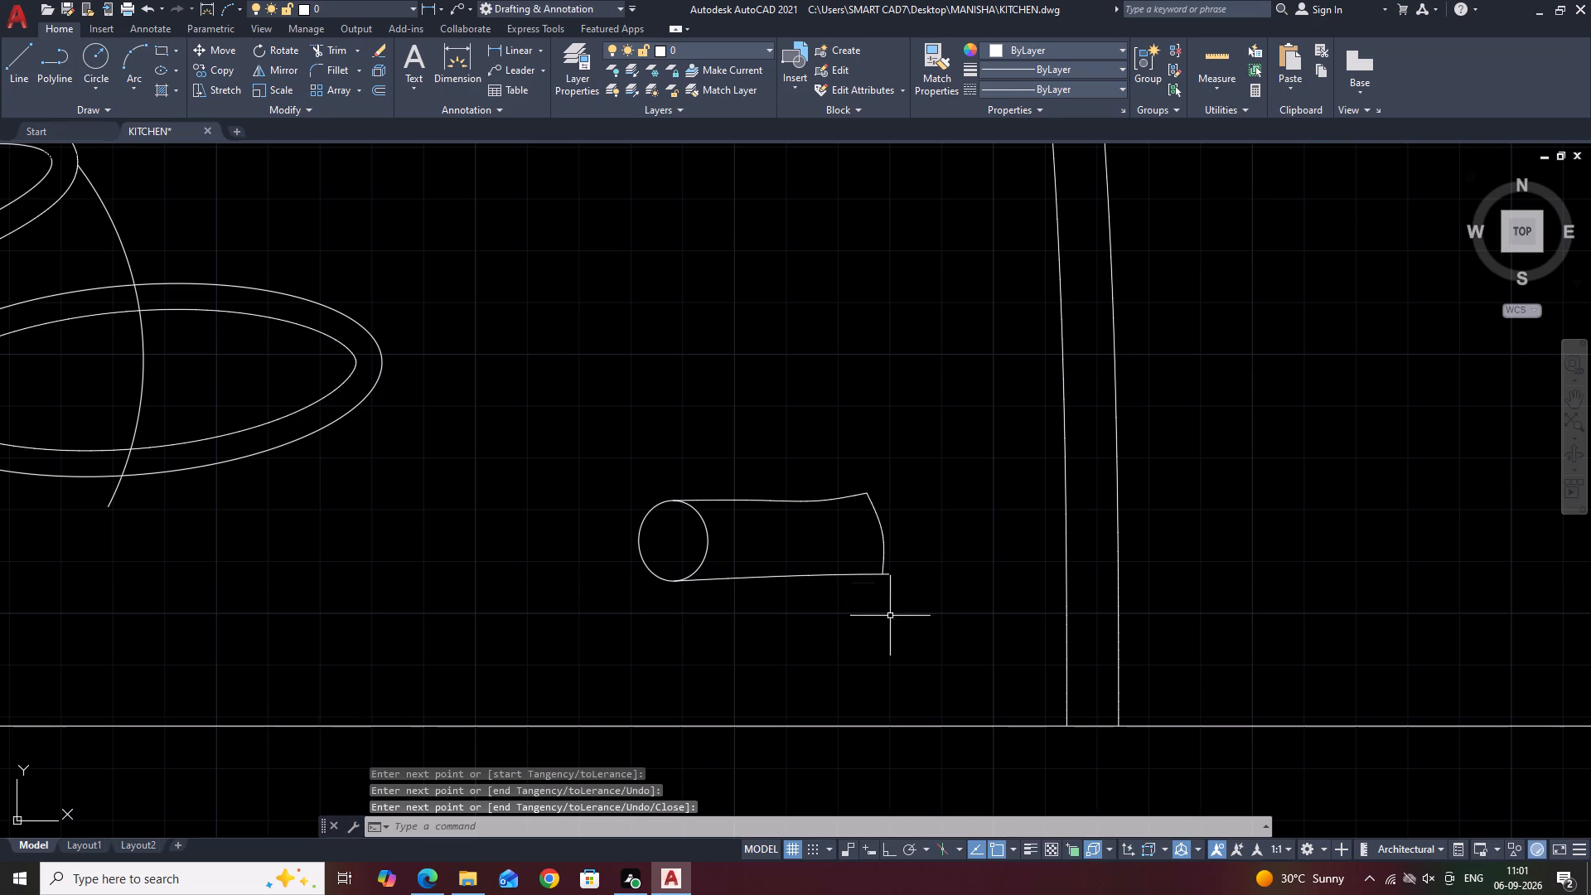
Trim the lower spline's short overshoot beyond the end cap.
text(TR)
key(space)
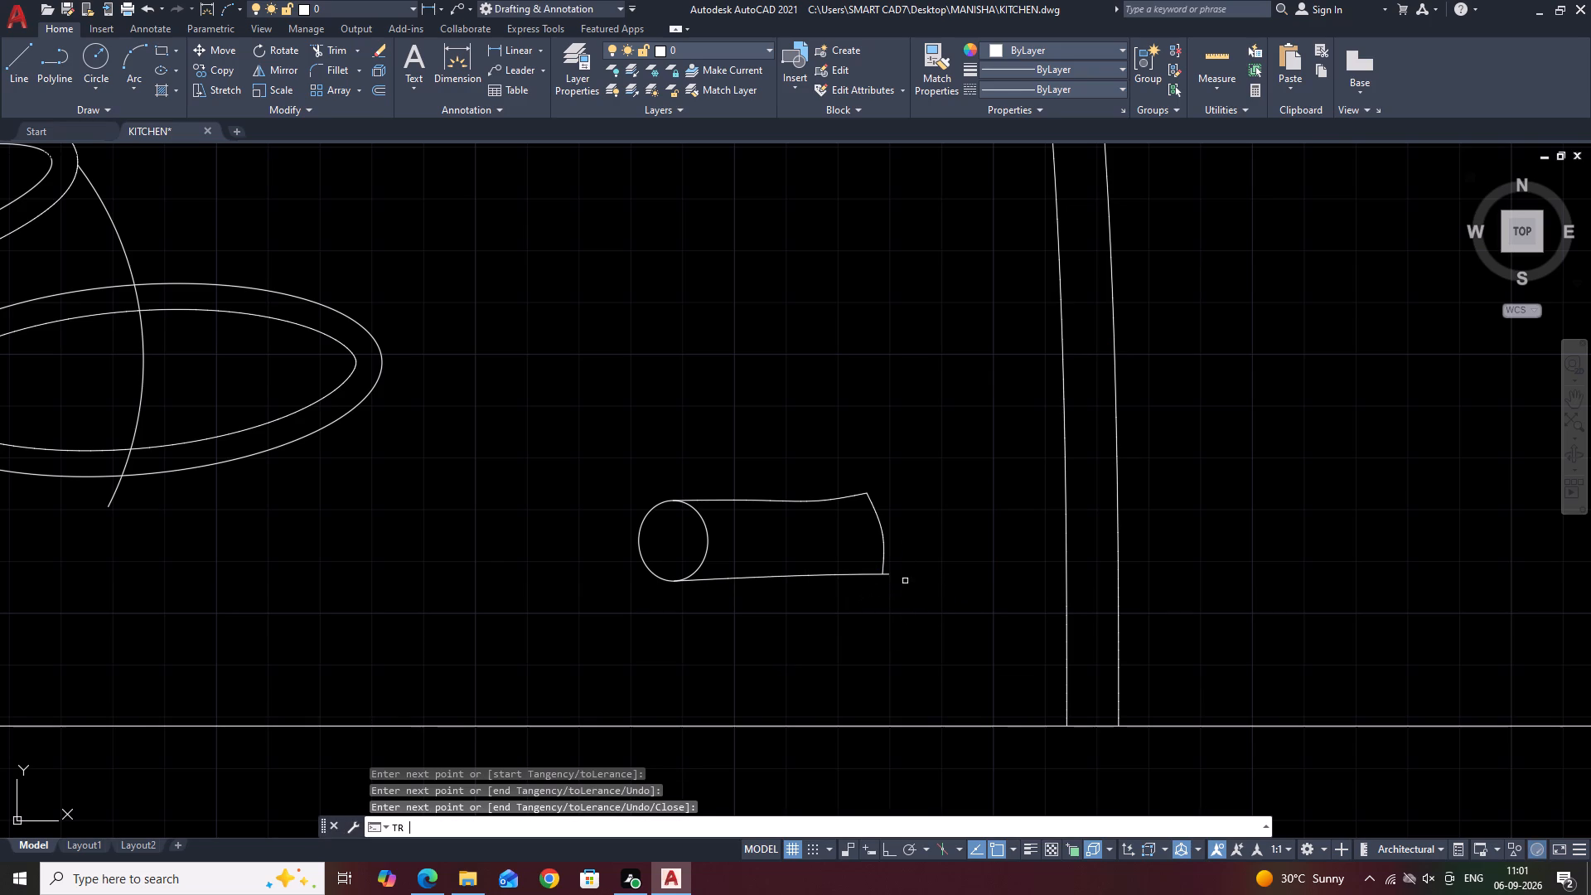
scroll(881, 575, up, 2)
click(894, 576)
scroll(834, 501, down, 4)
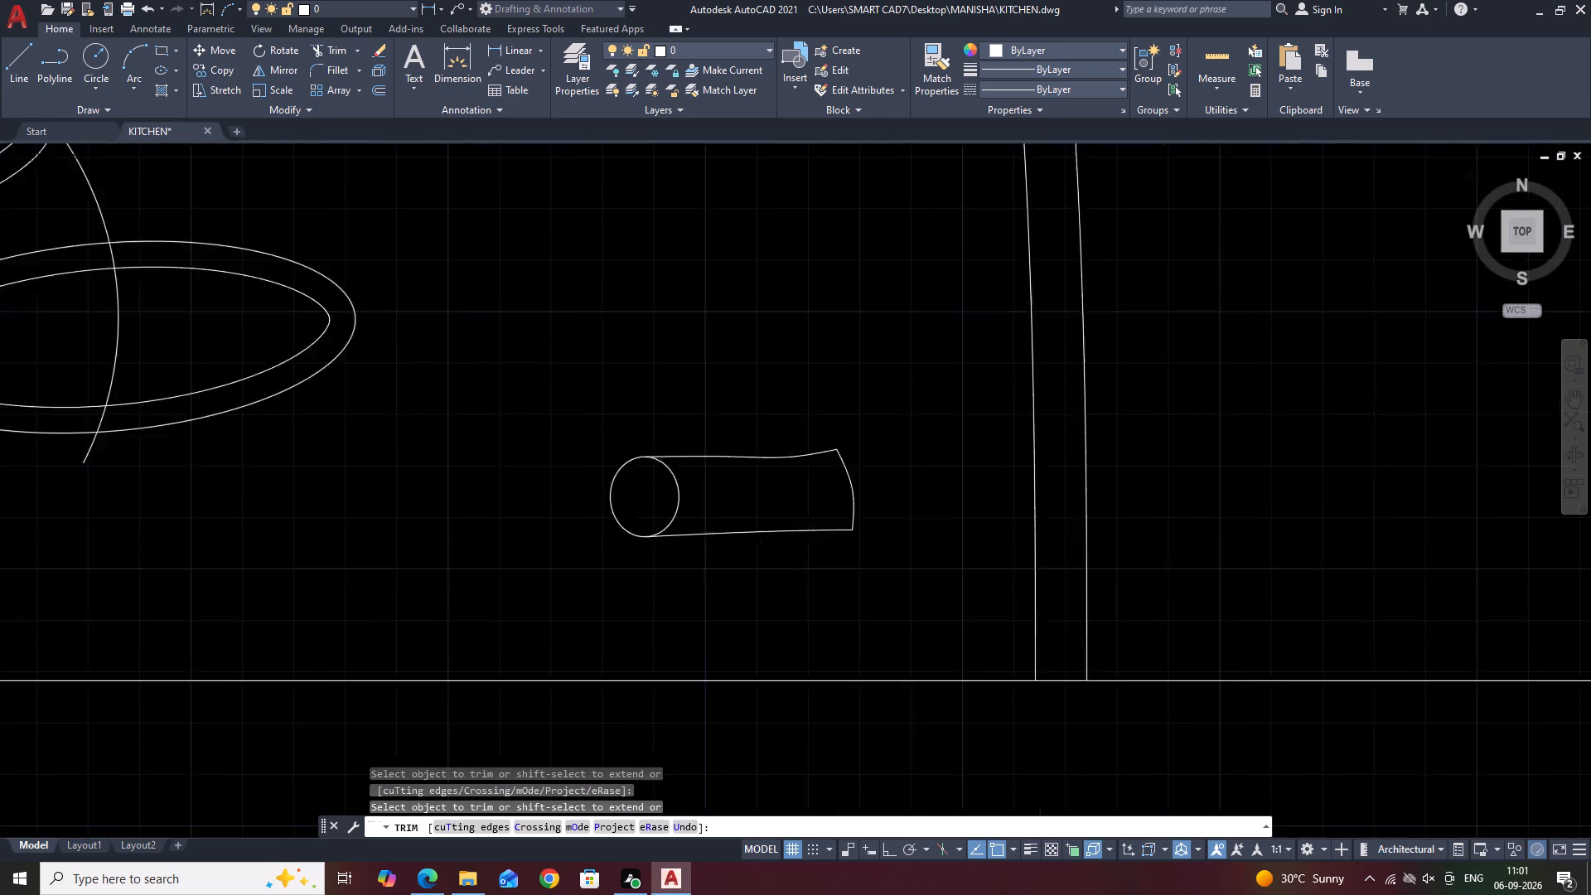
key(Escape)
Stretch the small object's end cap toward the spout so it bulges further outward, including the upper and lower splines in the selection.
scroll(973, 462, down, 2)
middle_drag(1099, 356, 887, 429)
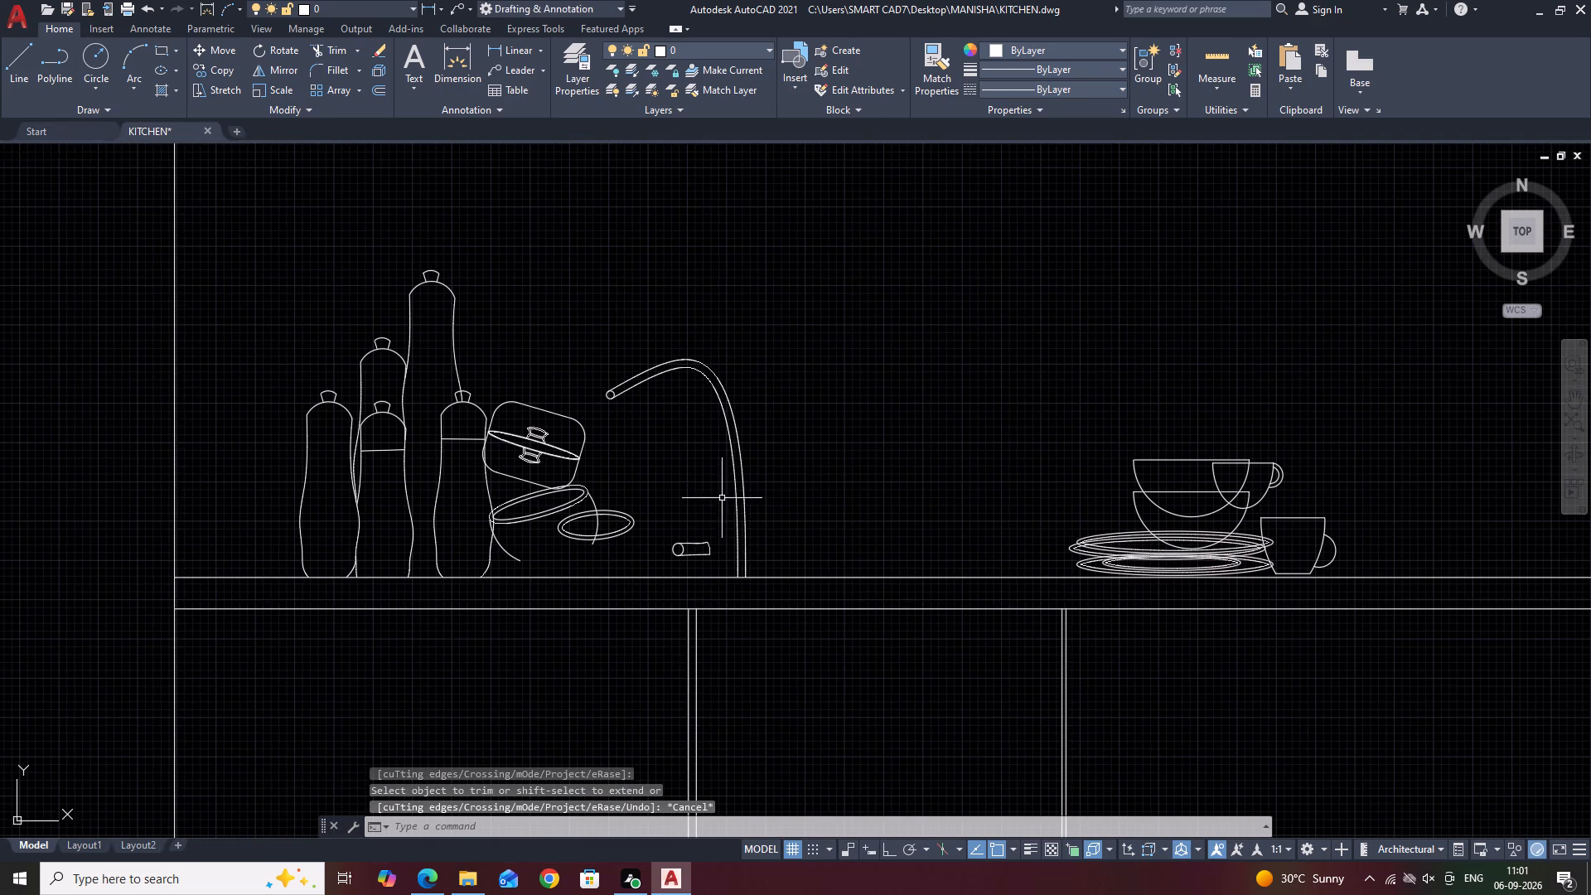
scroll(708, 571, up, 6)
drag(784, 341, 753, 326)
click(653, 283)
middle_drag(765, 344, 747, 441)
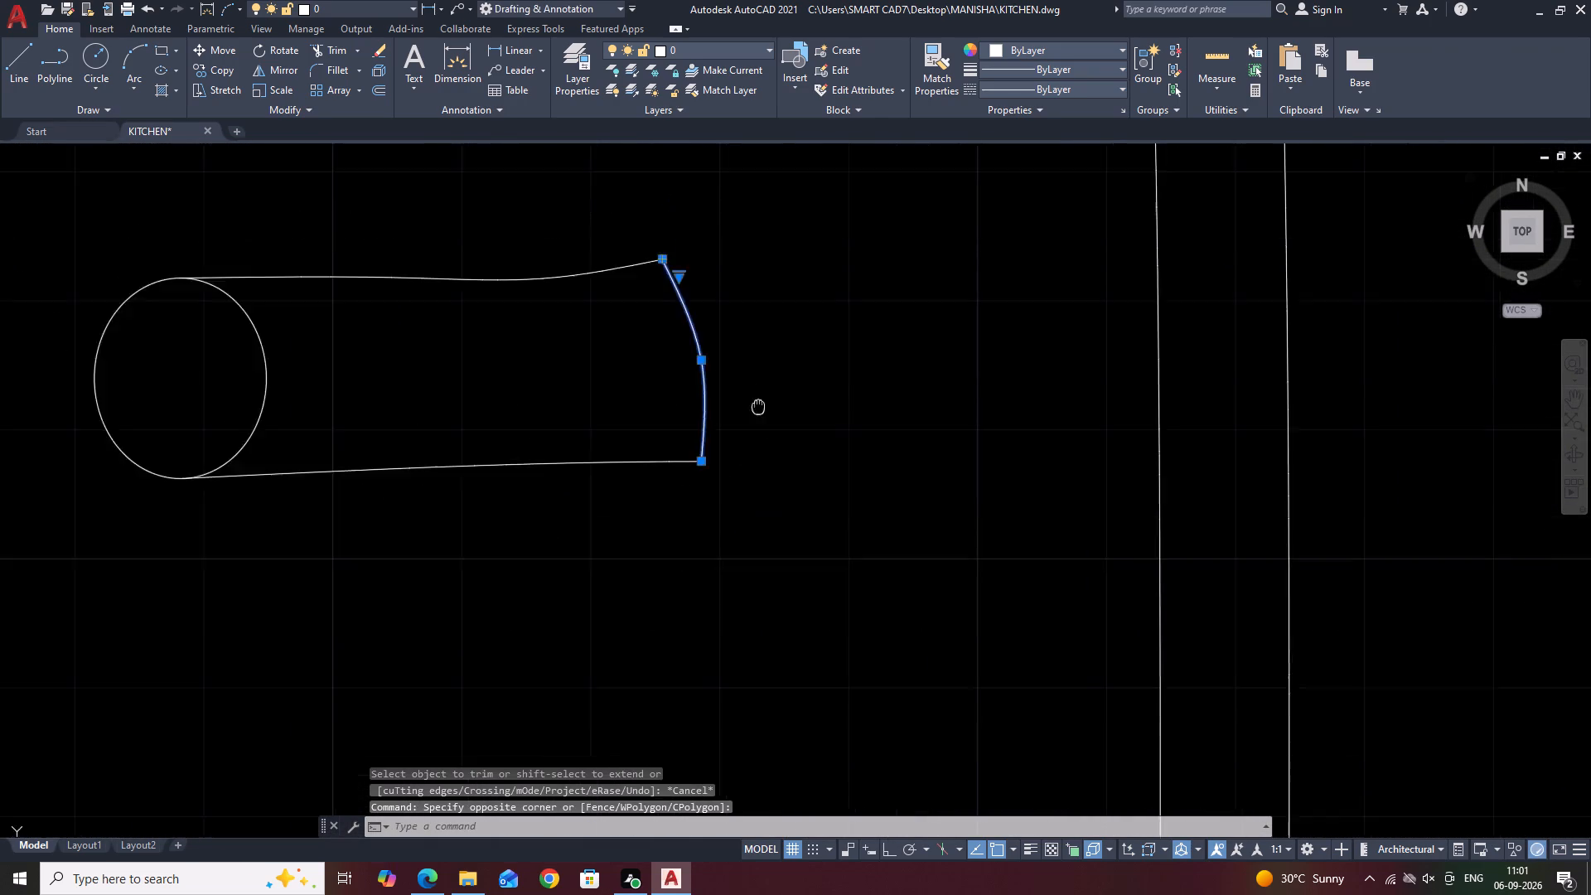
middle_drag(747, 441, 737, 473)
drag(646, 261, 639, 277)
click(532, 556)
text(S)
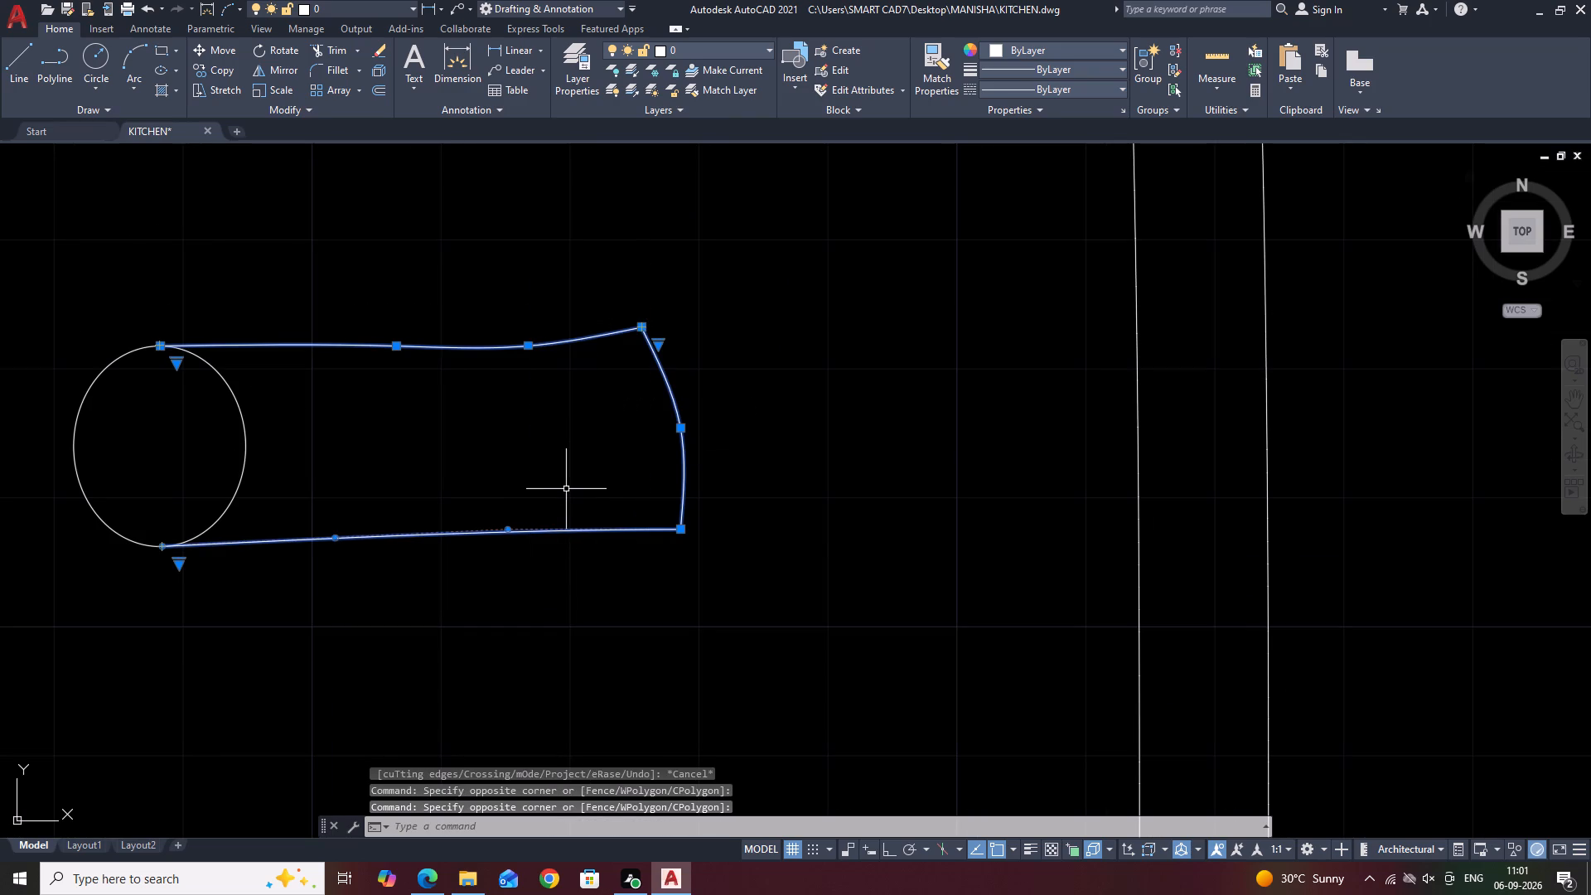
key(space)
click(679, 431)
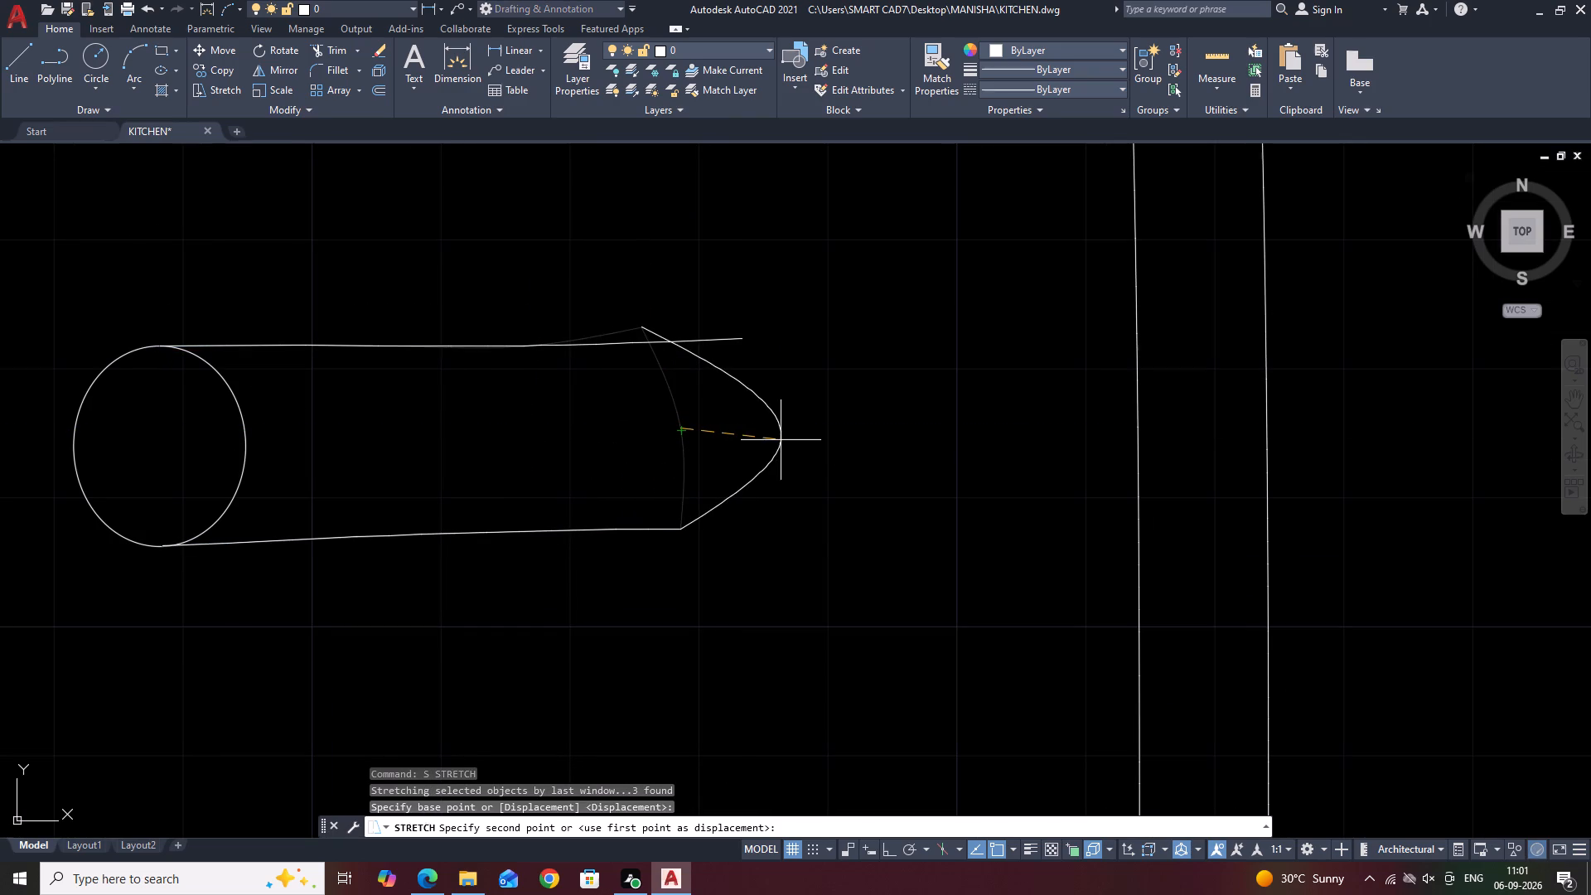
click(734, 433)
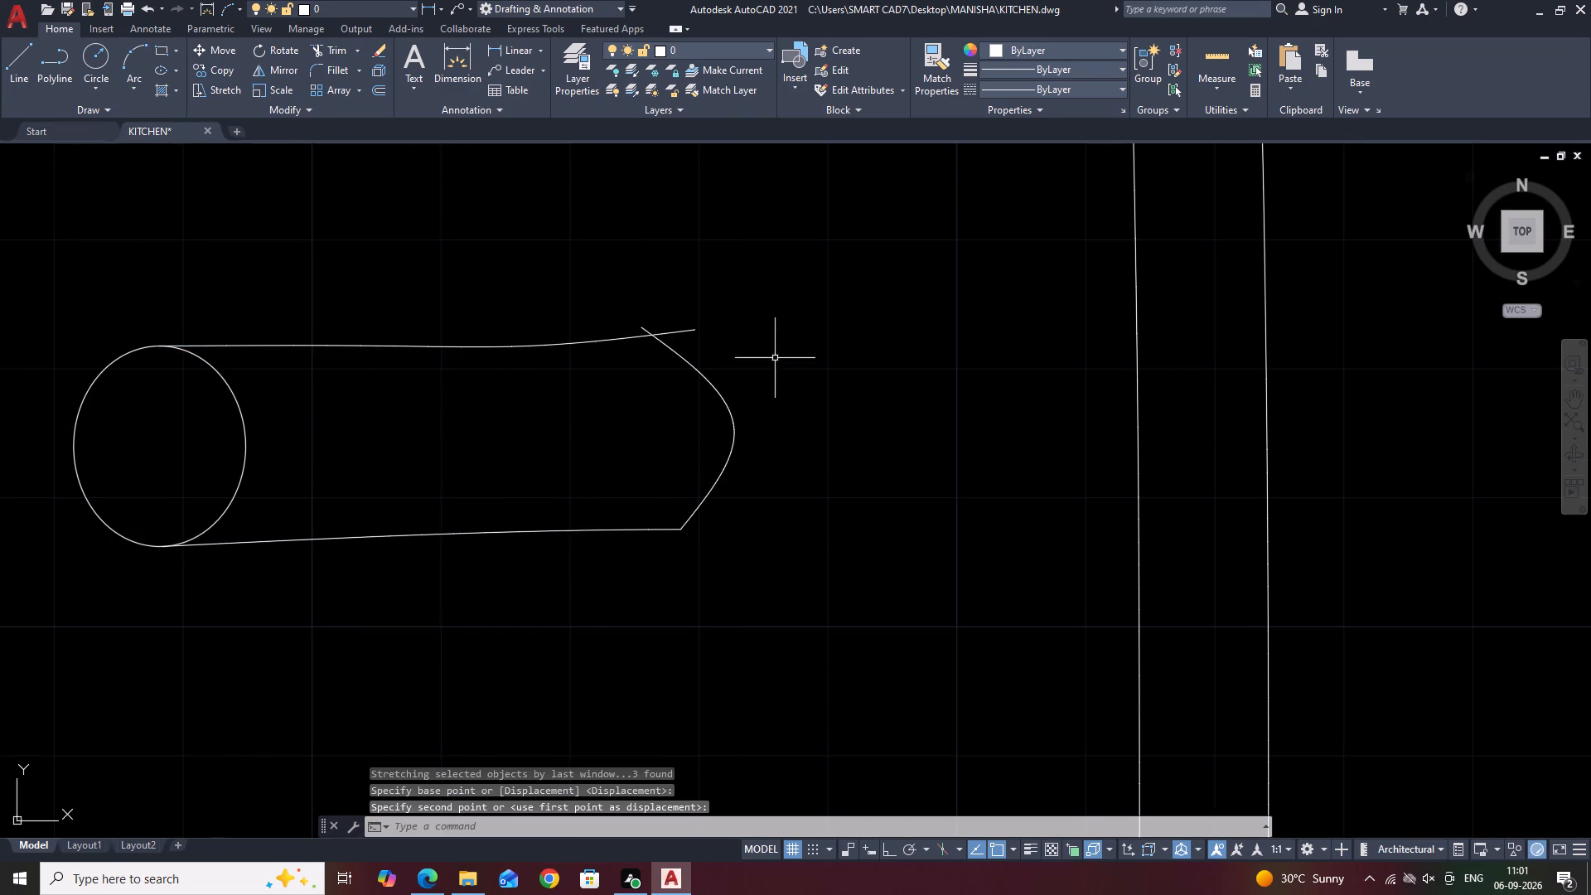
key(Escape)
Trim the crossing overhangs of the upper spline and end cap into a clean corner.
middle_drag(776, 358, 751, 441)
key(t)
key(r)
key(space)
scroll(642, 390, up, 2)
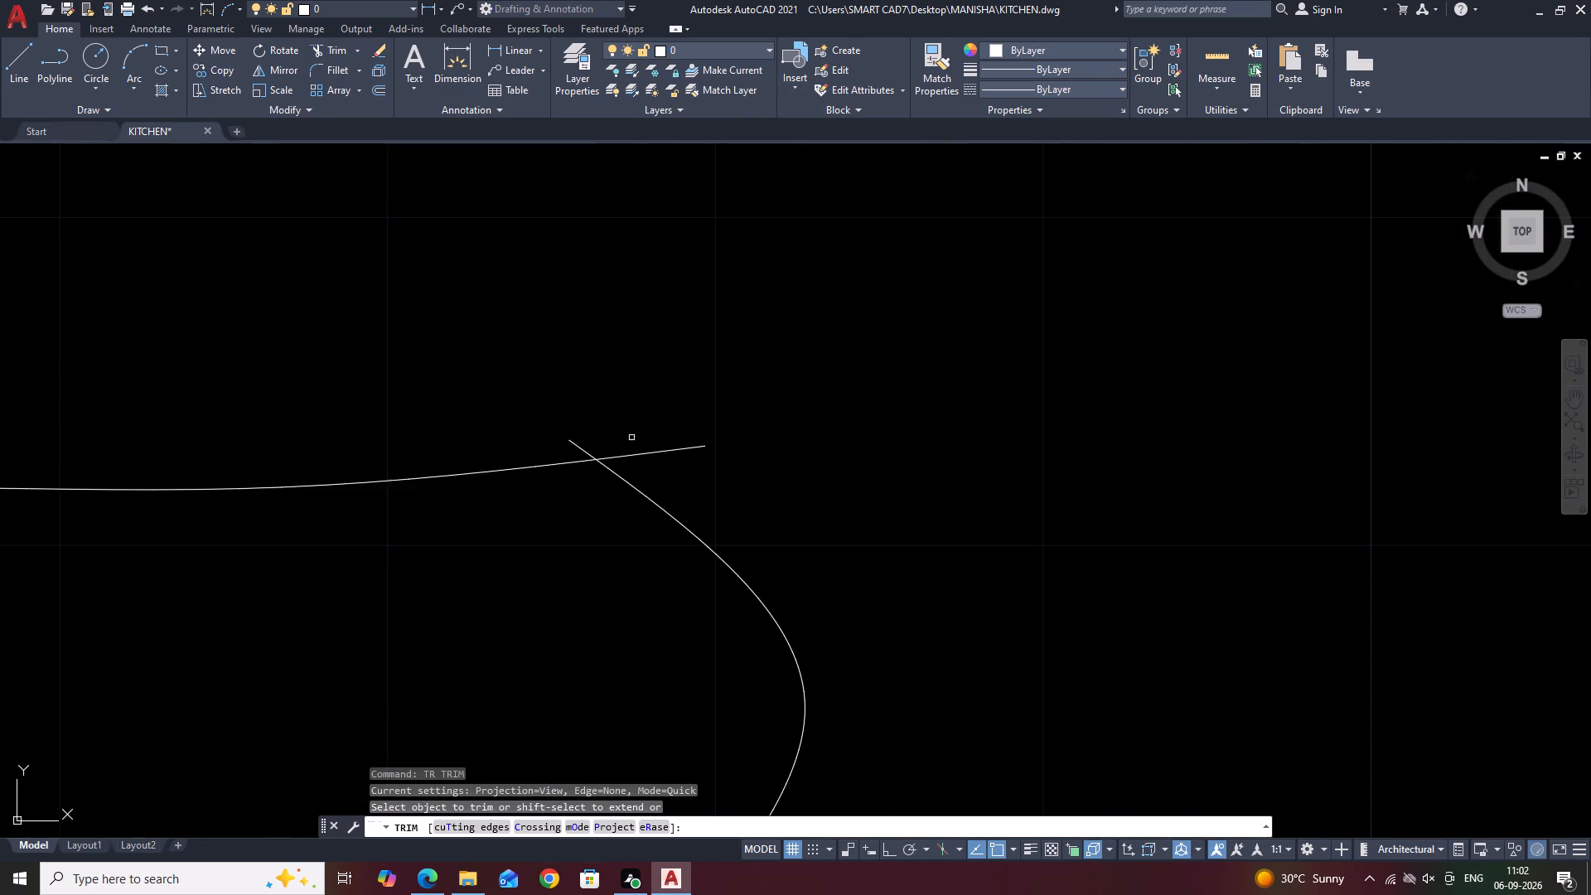
click(658, 454)
click(571, 443)
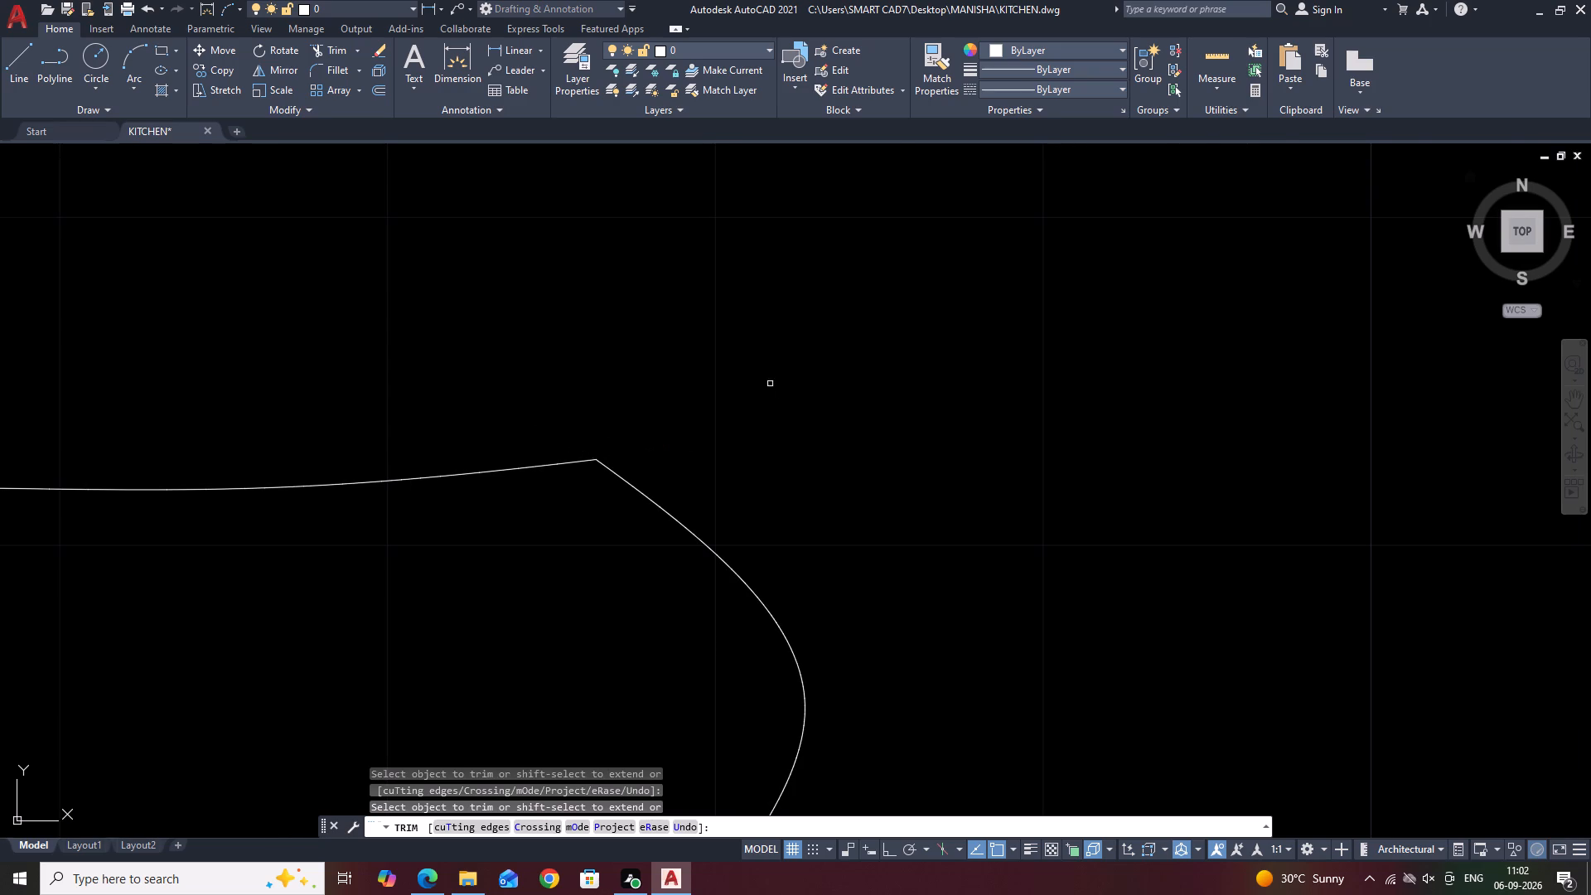
scroll(805, 373, down, 4)
key(Escape)
Pull the end cap's middle control vertex slightly inward to flatten its bulge.
click(802, 432)
click(780, 451)
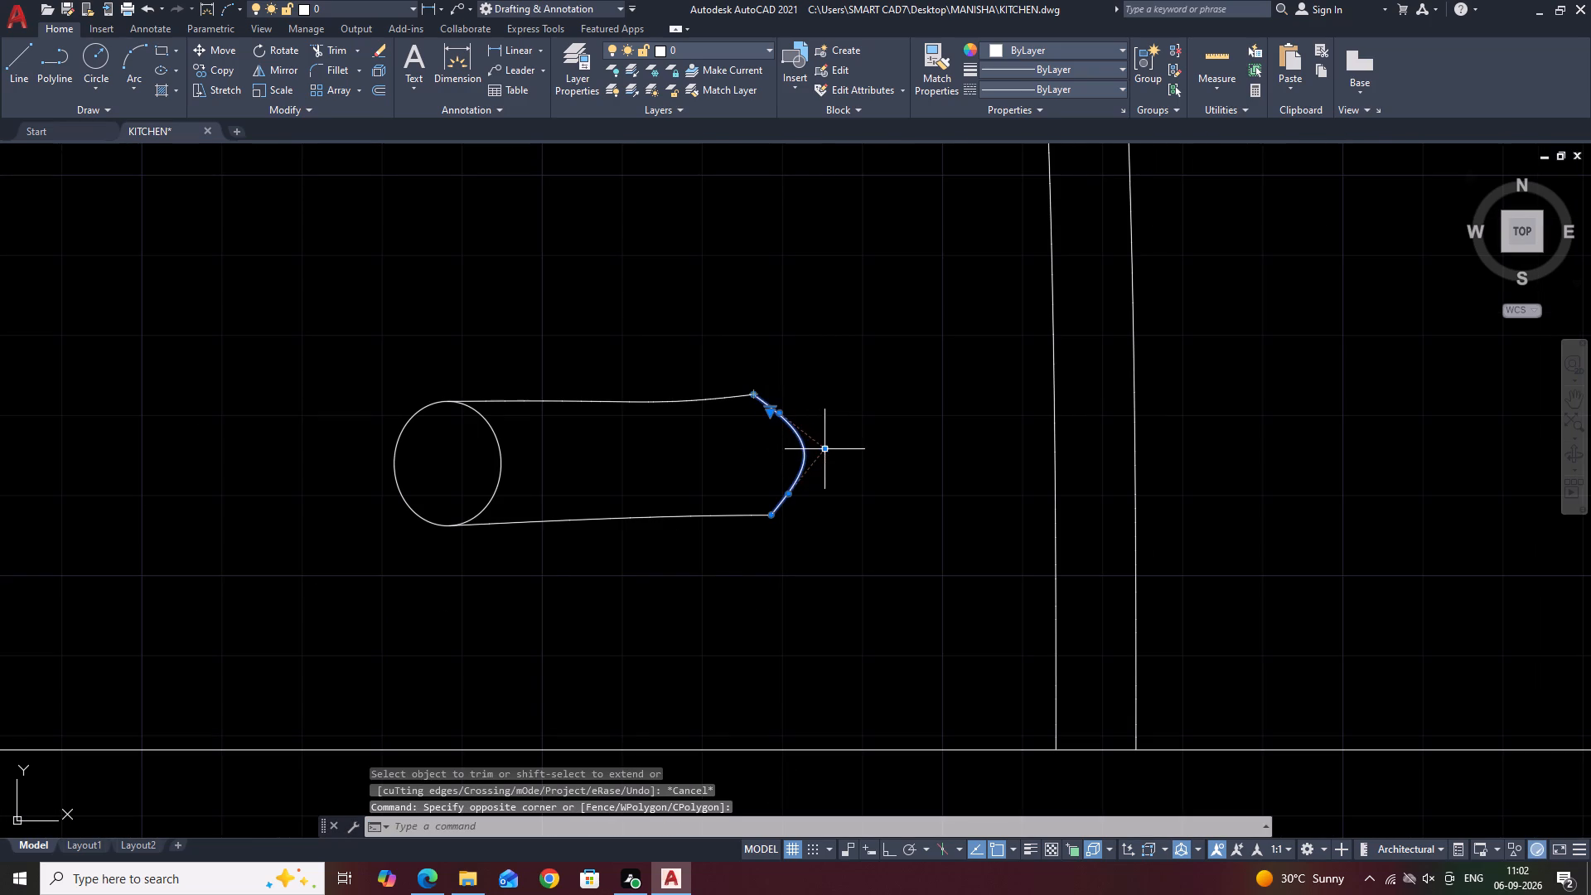
click(820, 449)
click(805, 450)
key(Escape)
Draw a wide, nearly horizontal ellipse under the spout's arc, above the small spline-outlined object.
scroll(802, 433, down, 2)
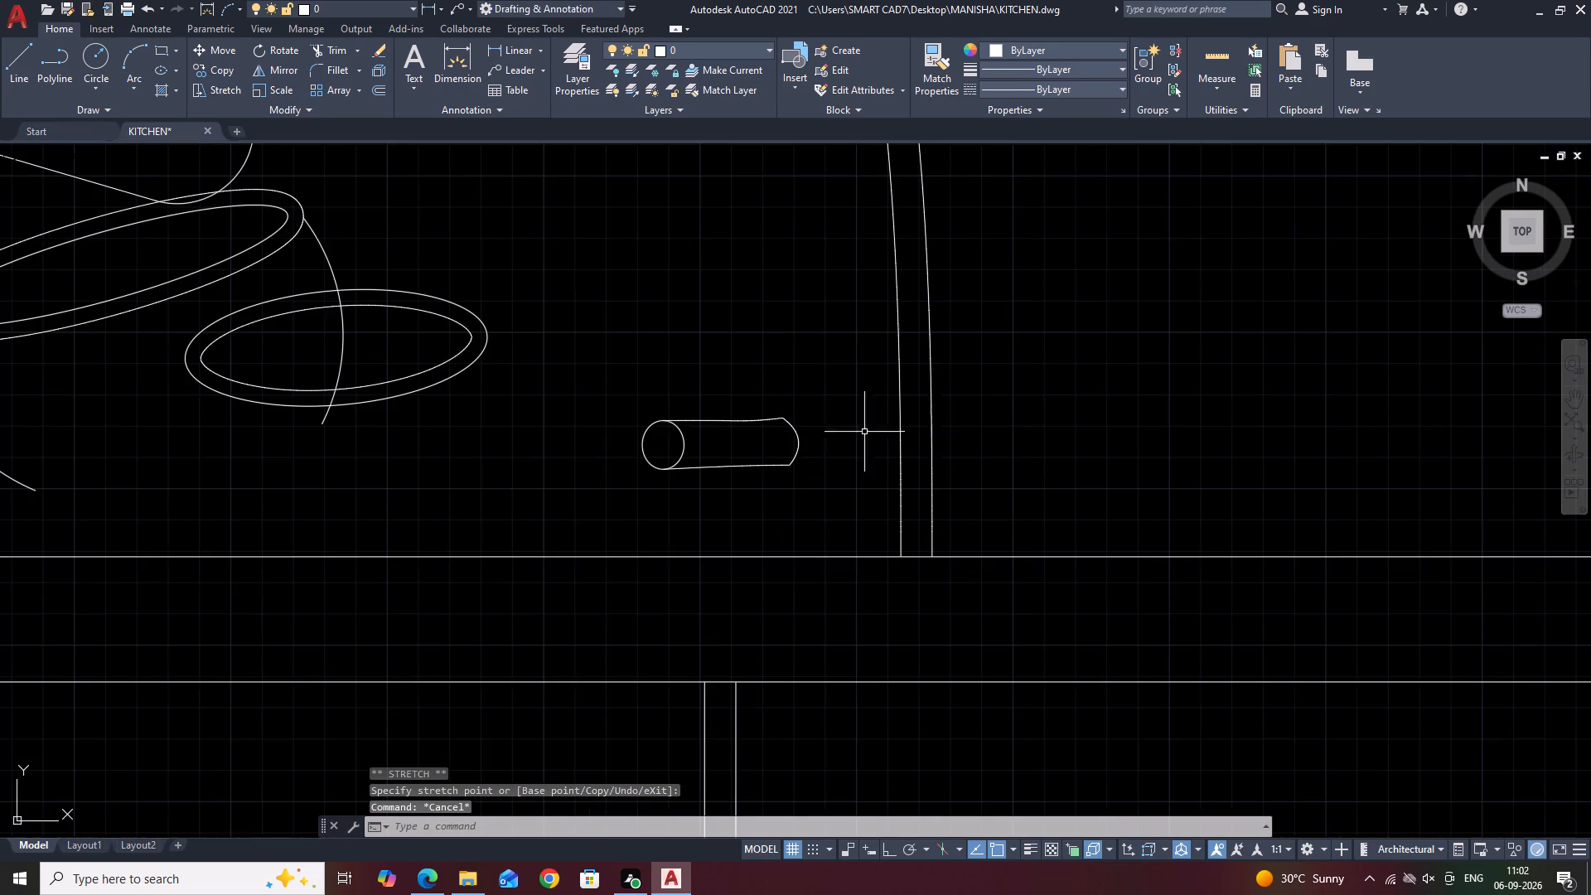
scroll(1086, 372, down, 3)
middle_drag(1160, 312, 1021, 413)
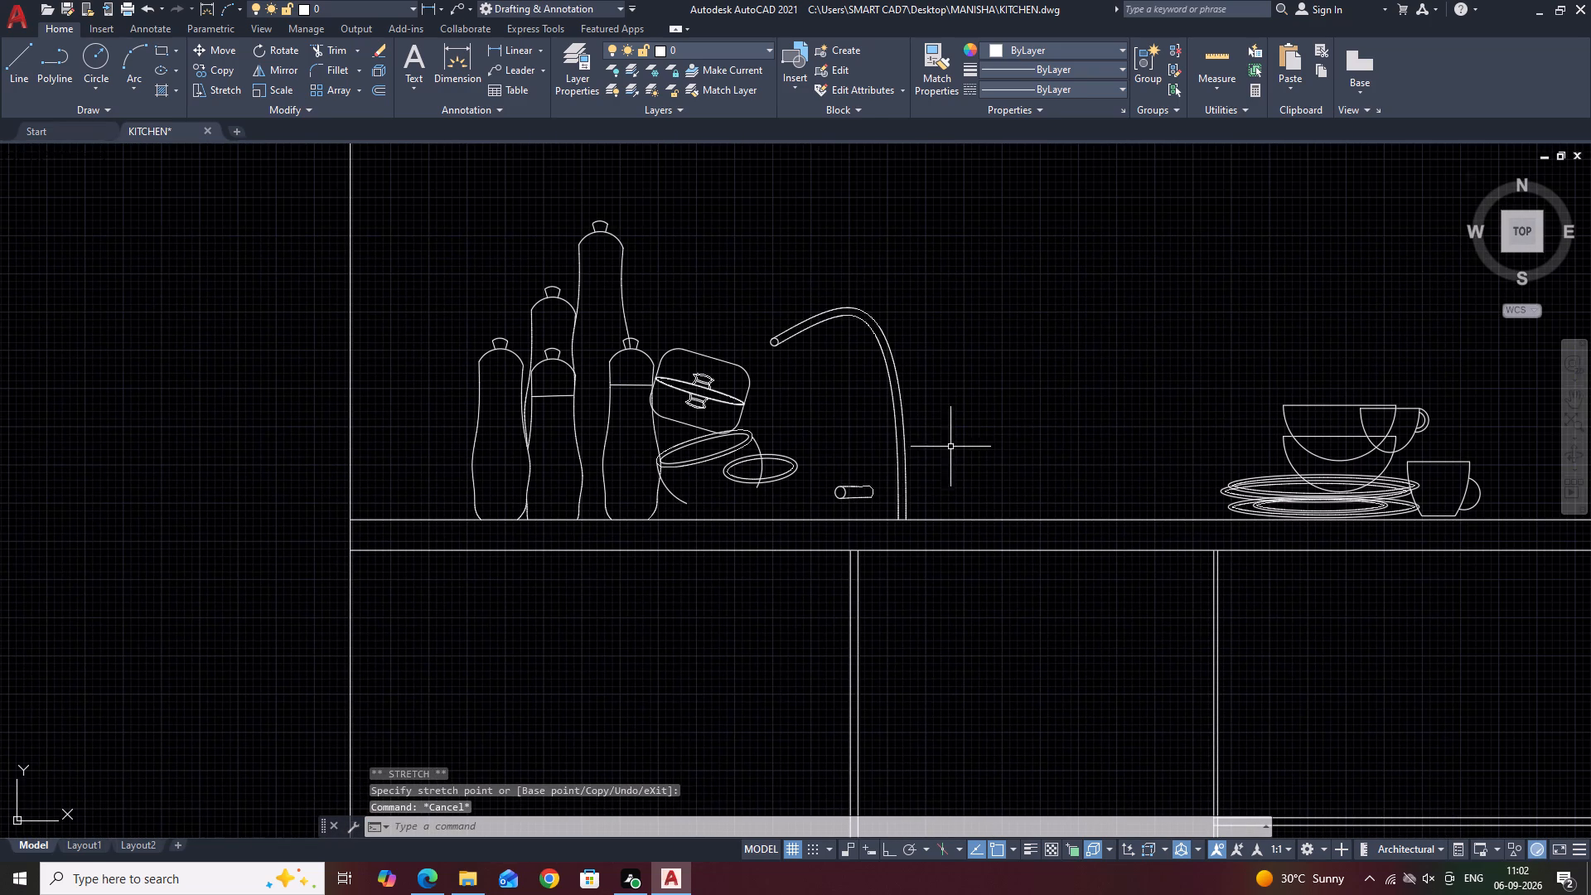
scroll(1094, 429, down, 1)
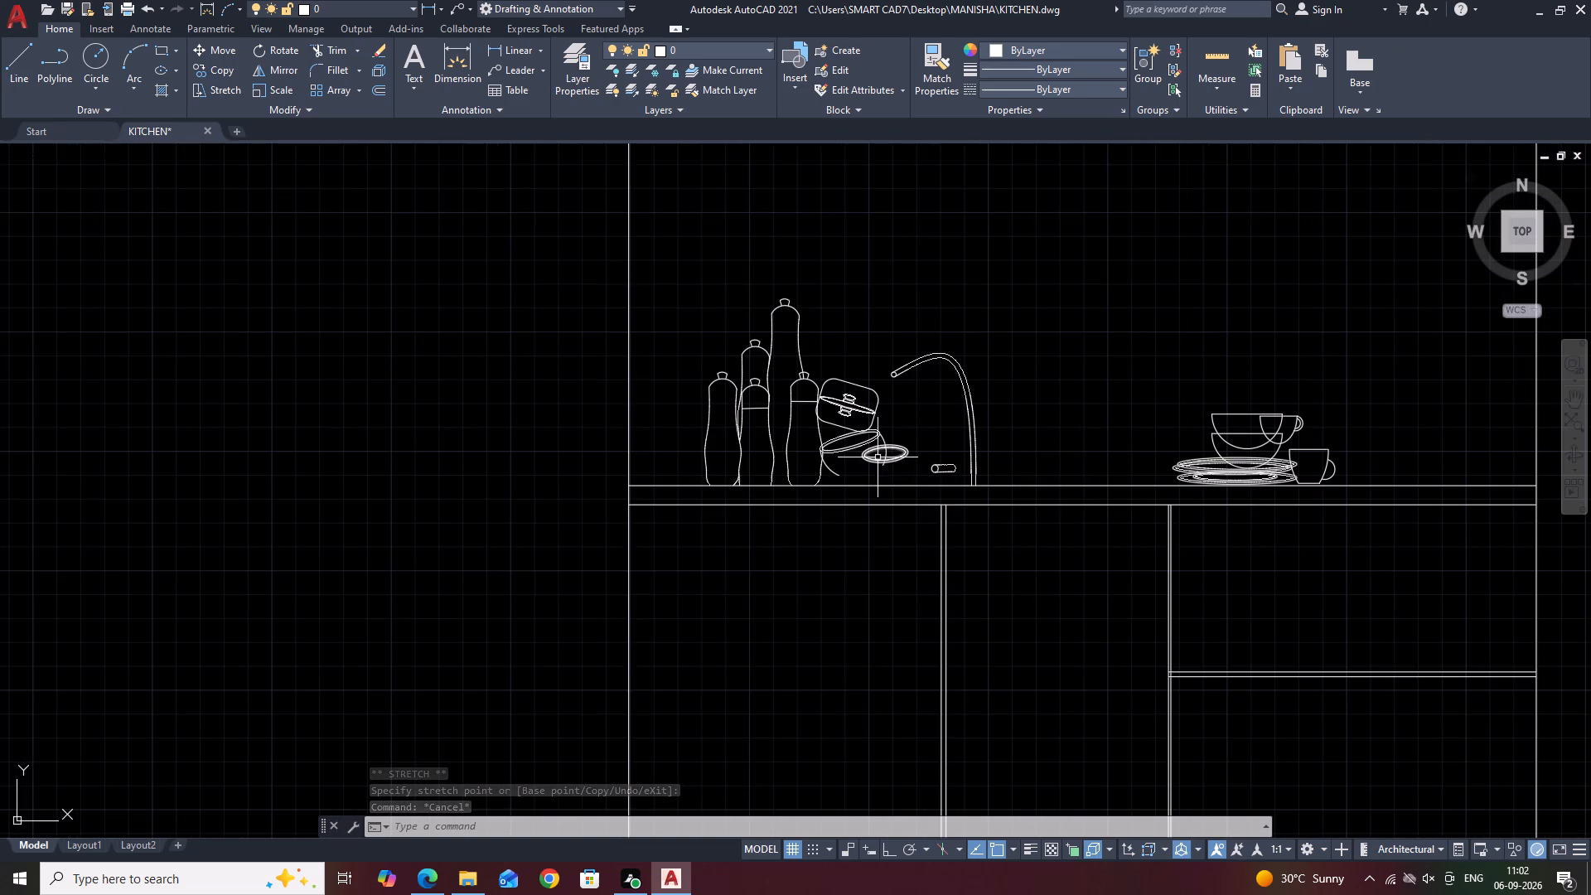
middle_drag(884, 463, 901, 501)
middle_drag(971, 484, 832, 508)
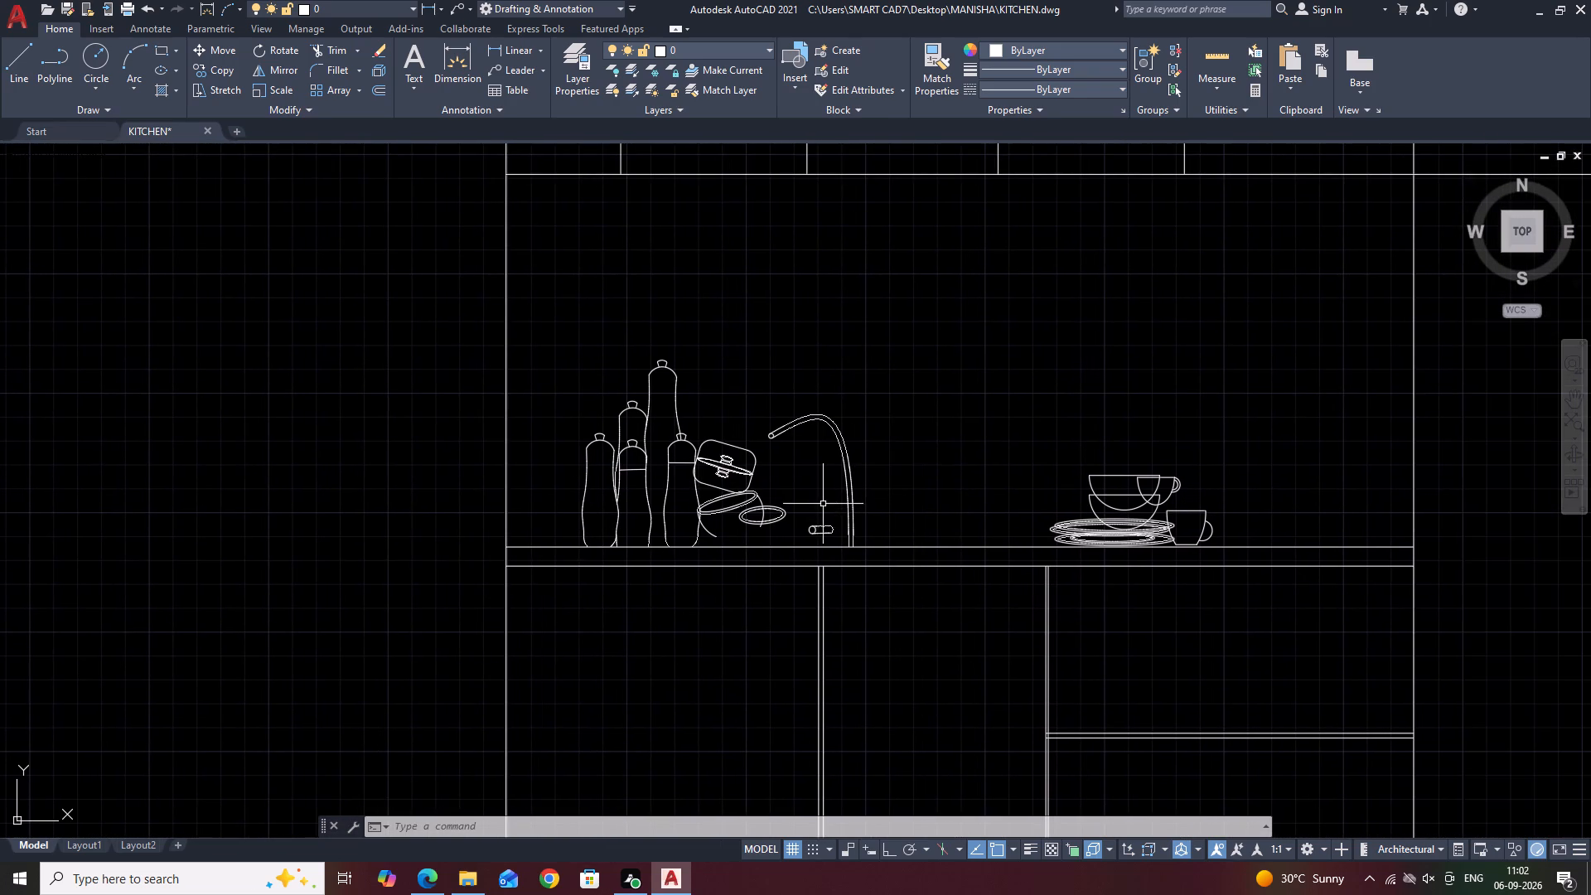
key(e)
text(L)
key(space)
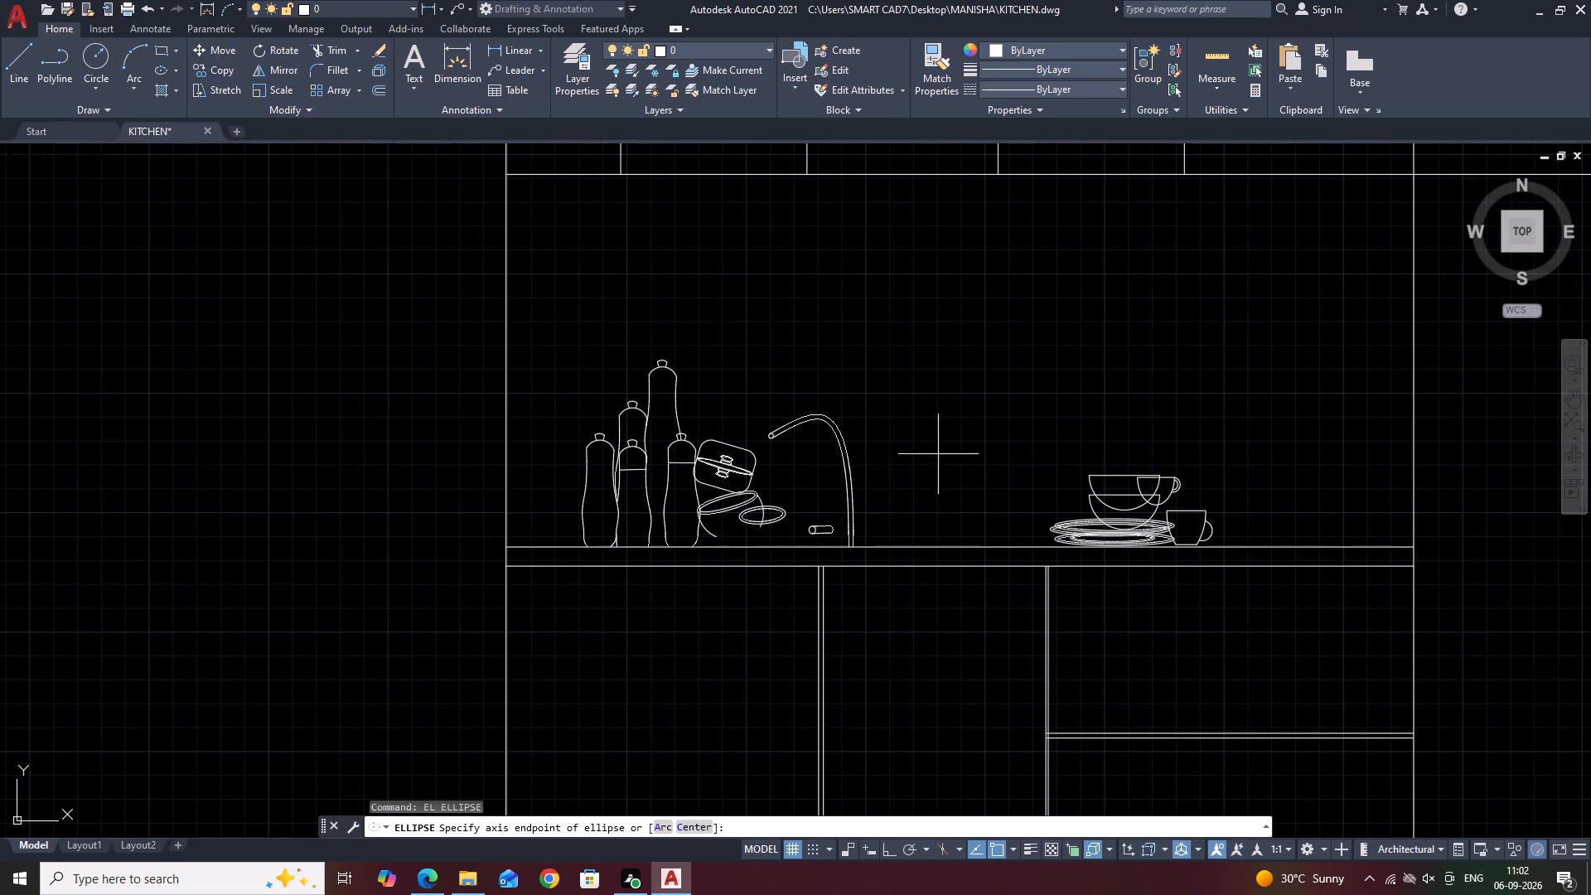
scroll(756, 476, up, 2)
click(774, 494)
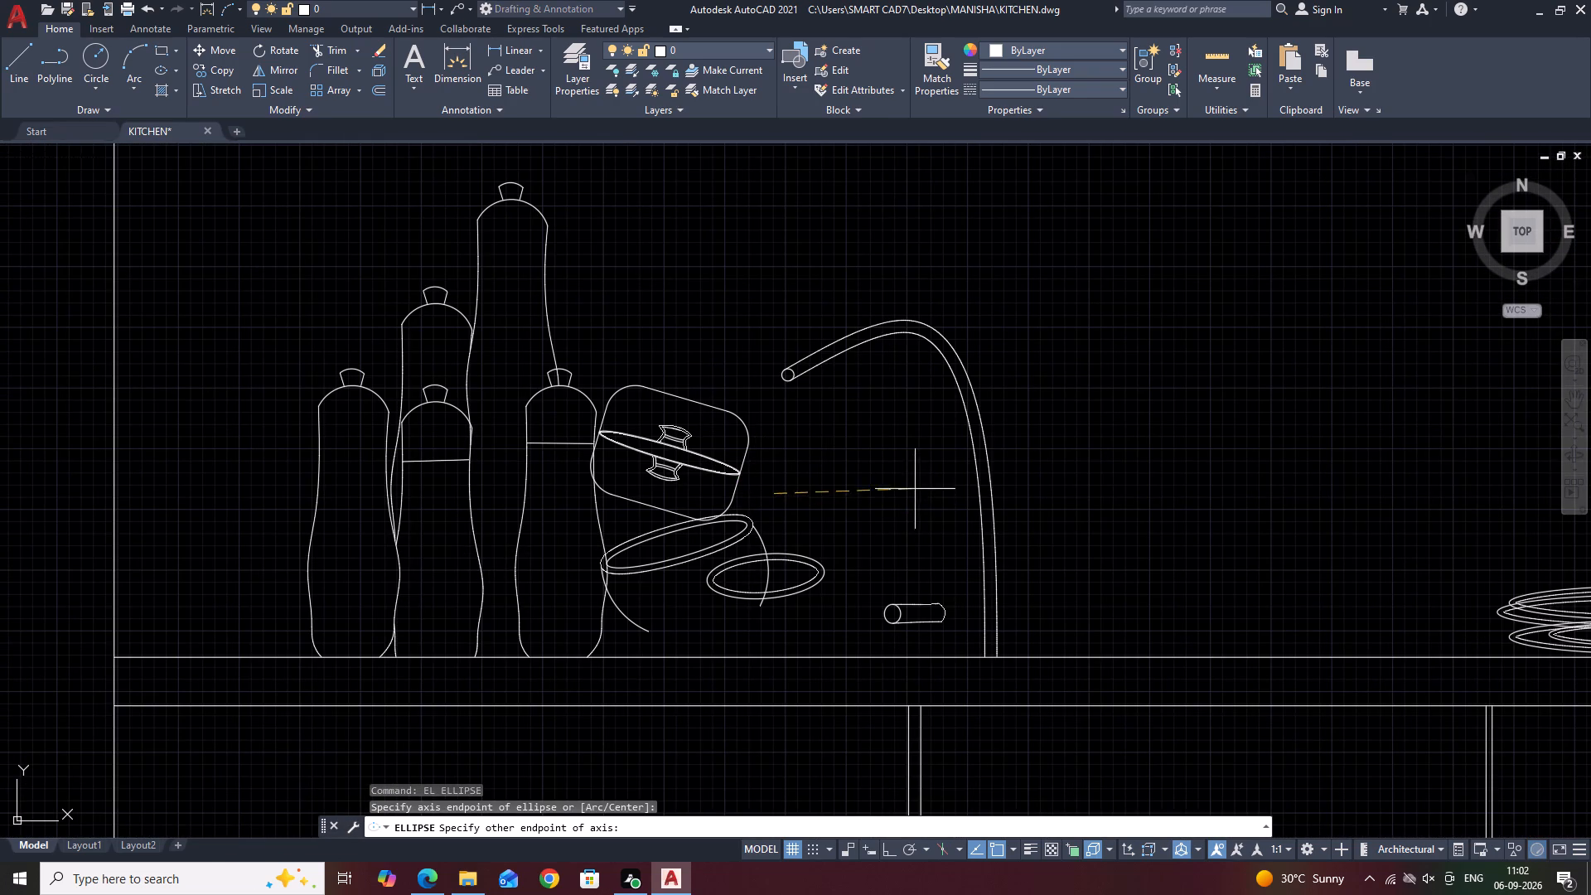
click(916, 486)
click(862, 475)
Offset the new ellipse inward by 0.25 to form a double rim.
click(875, 536)
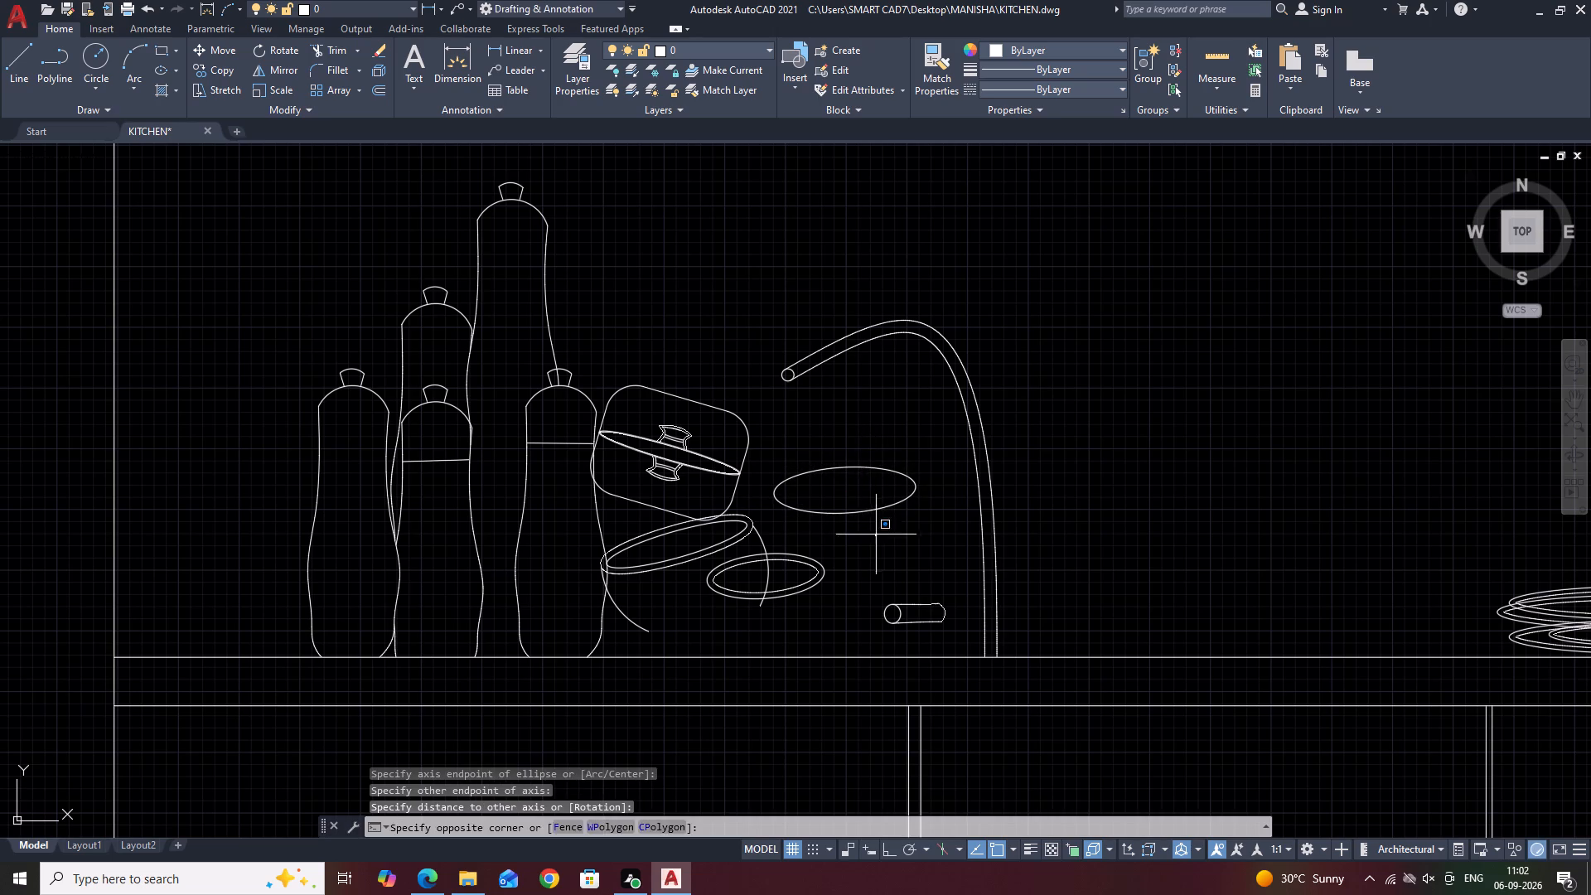
click(848, 487)
text(O 0)
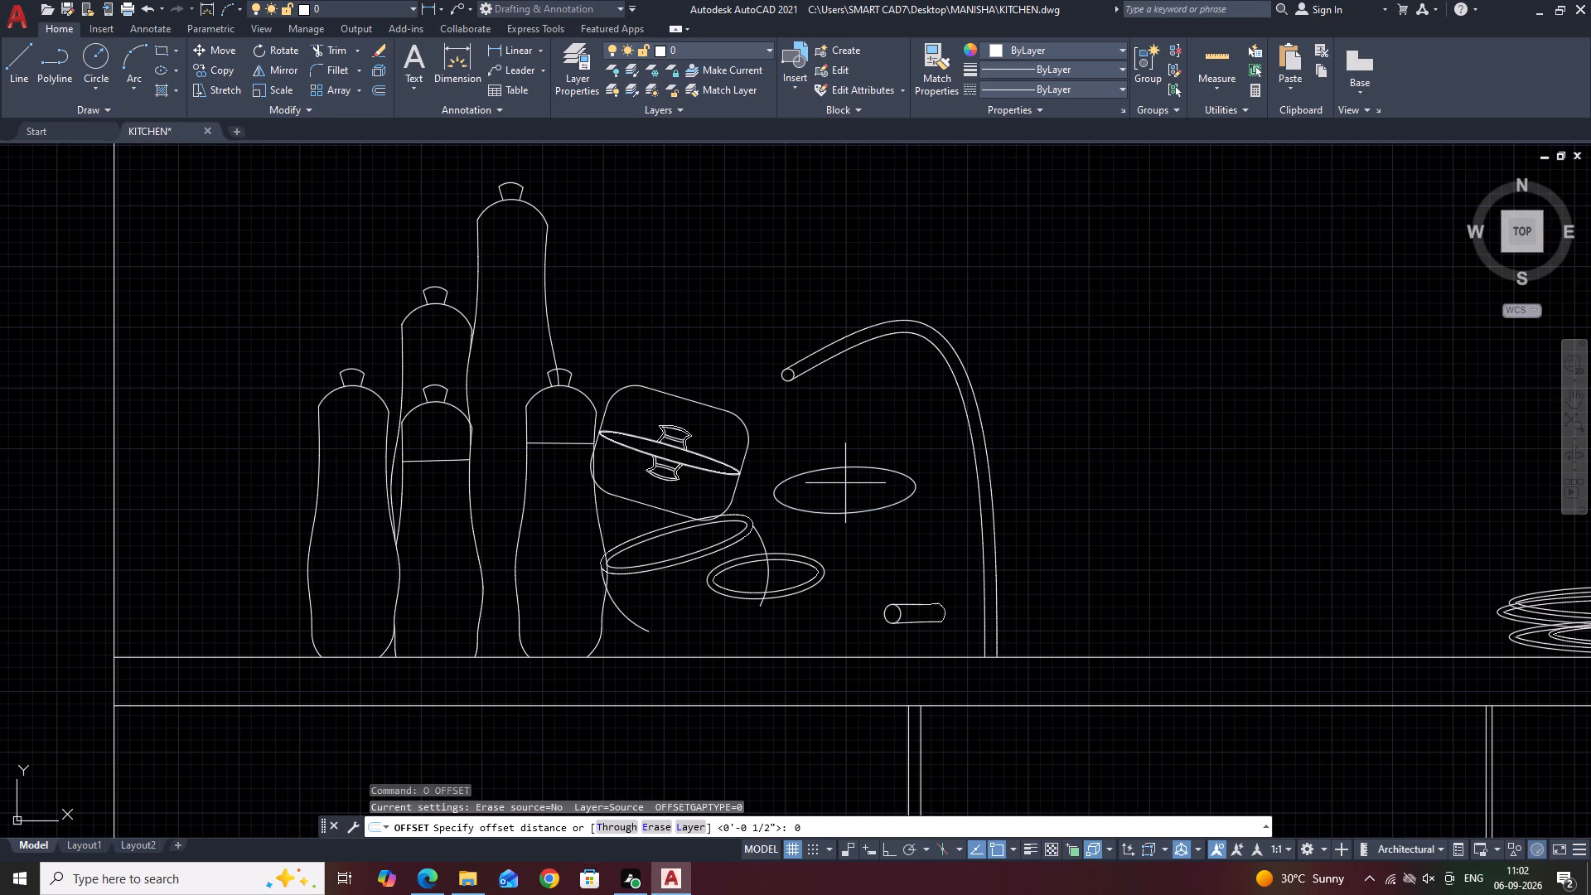
text(.25)
key(space)
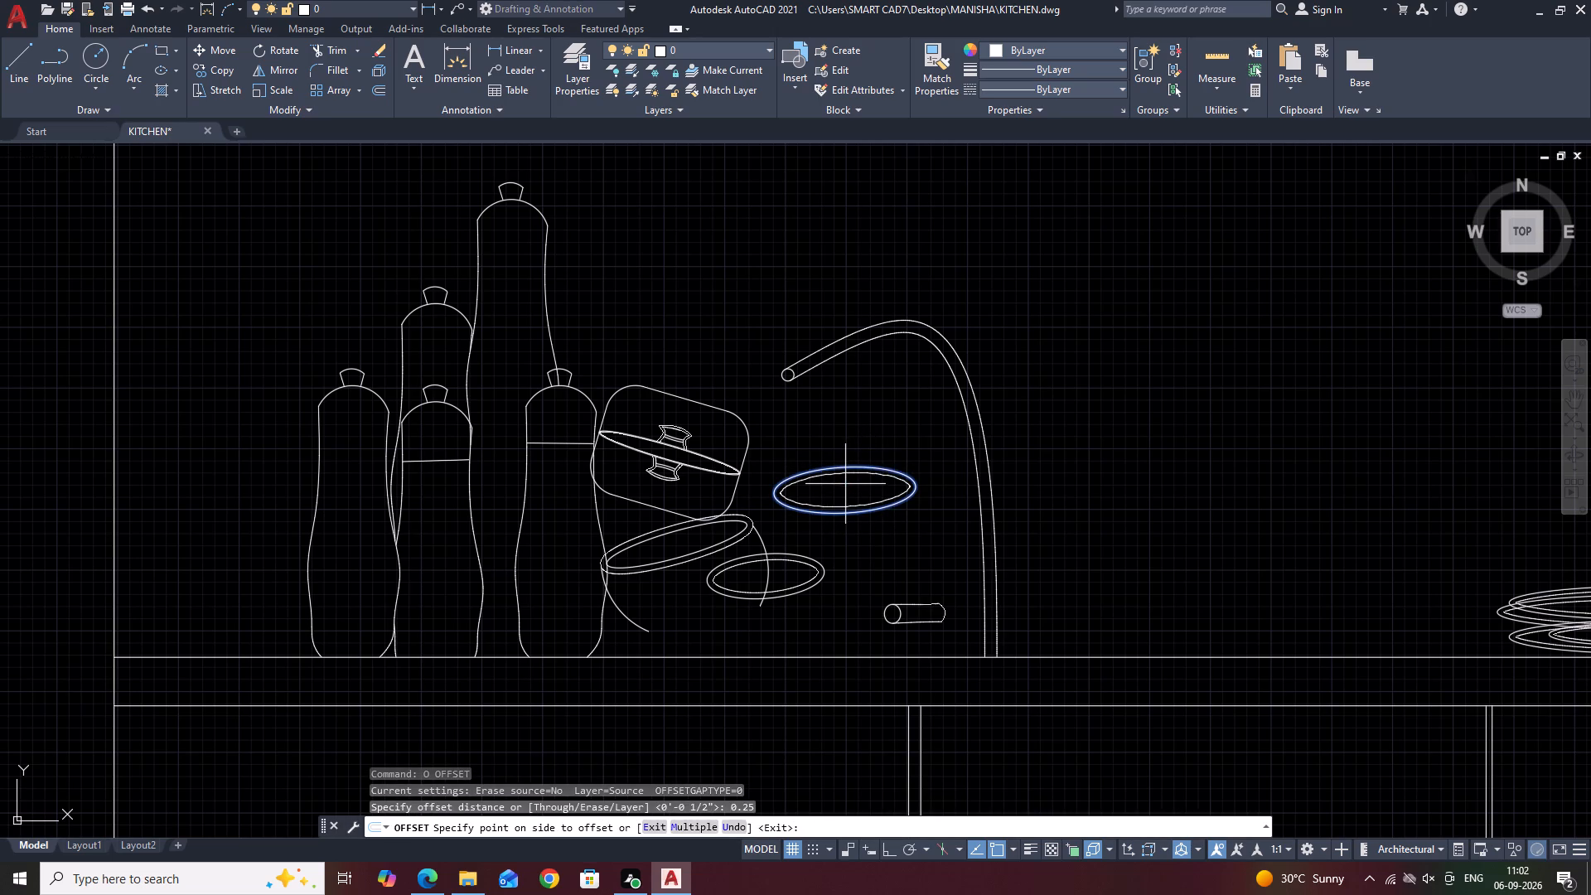
click(845, 489)
key(Escape)
Move the new double-rimmed ellipse down toward the bowl so its near end overlaps the tip of the bowl's tilted rim.
middle_drag(950, 515, 861, 549)
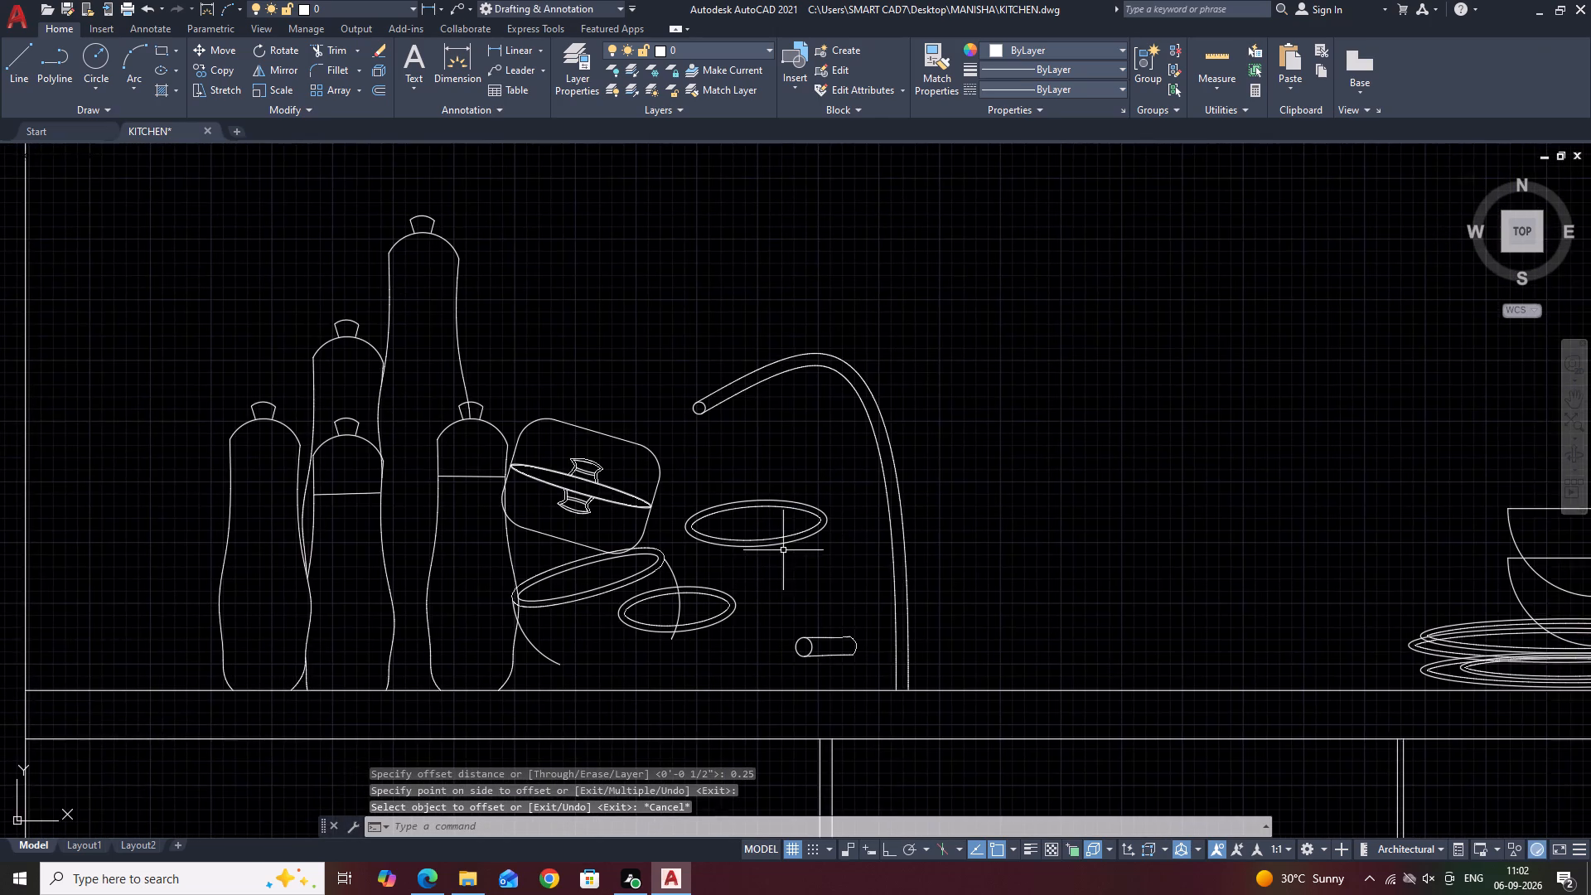
scroll(759, 544, up, 1)
middle_drag(746, 466, 751, 489)
click(815, 561)
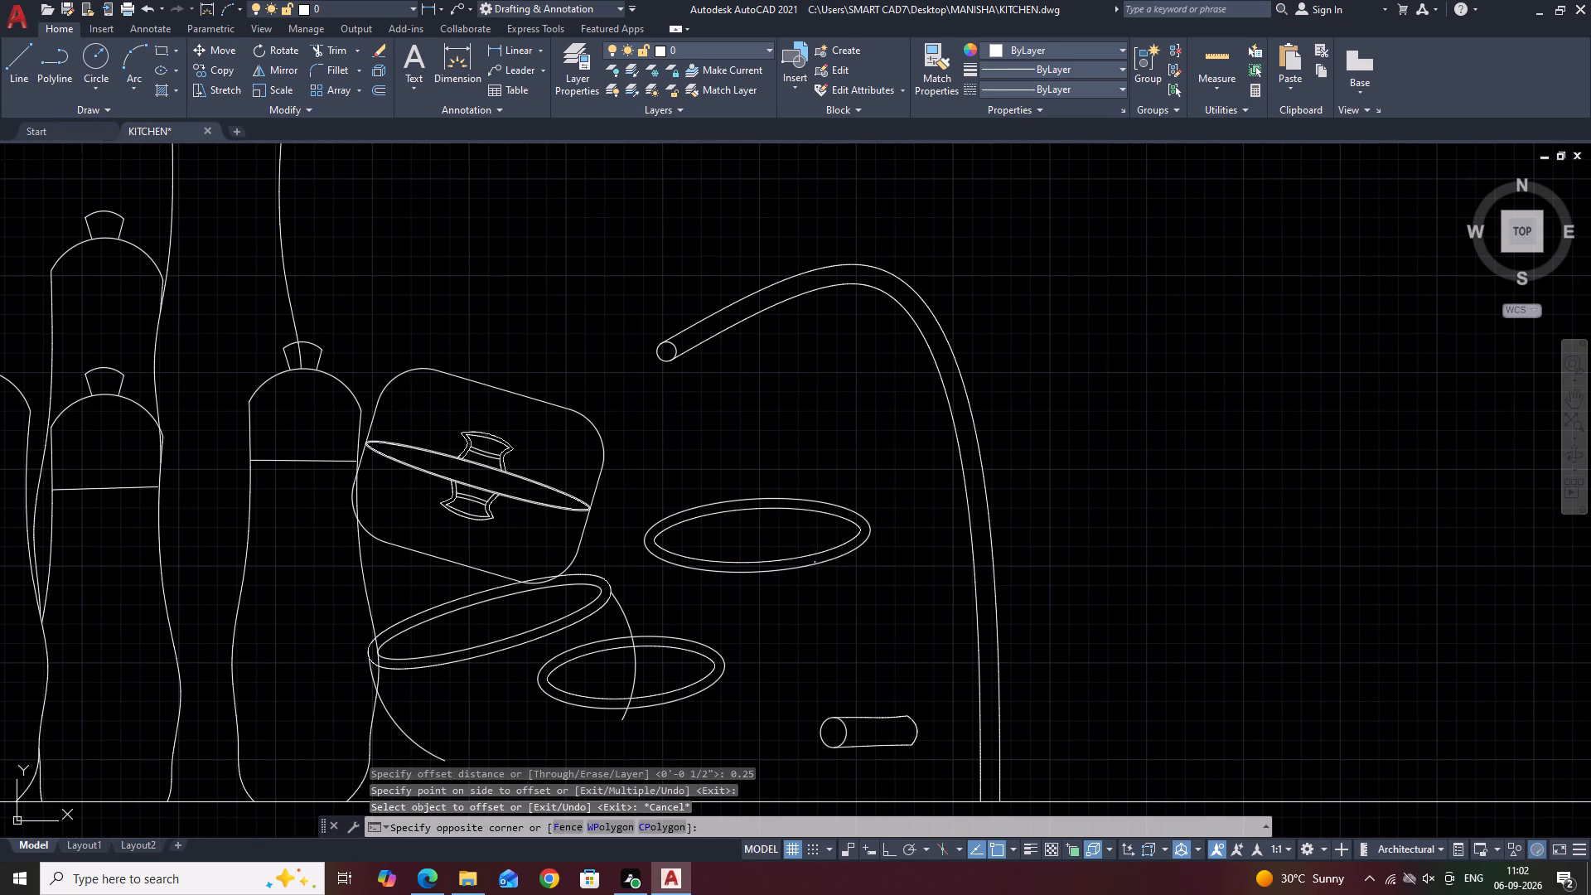
drag(777, 533, 747, 573)
drag(752, 593, 704, 515)
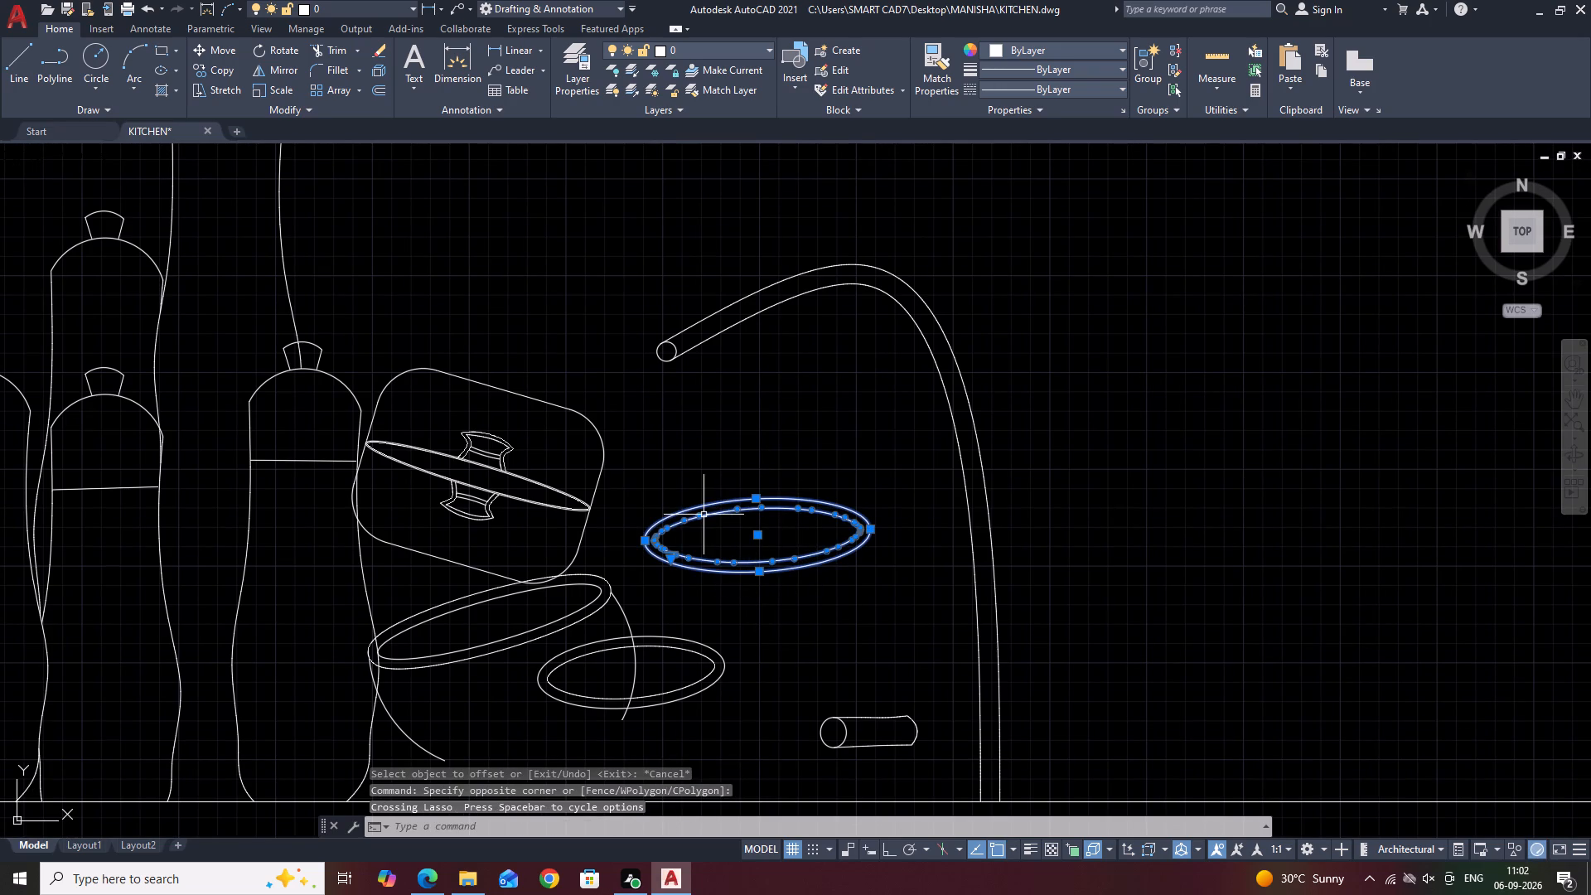
key(m)
key(space)
click(720, 568)
click(658, 593)
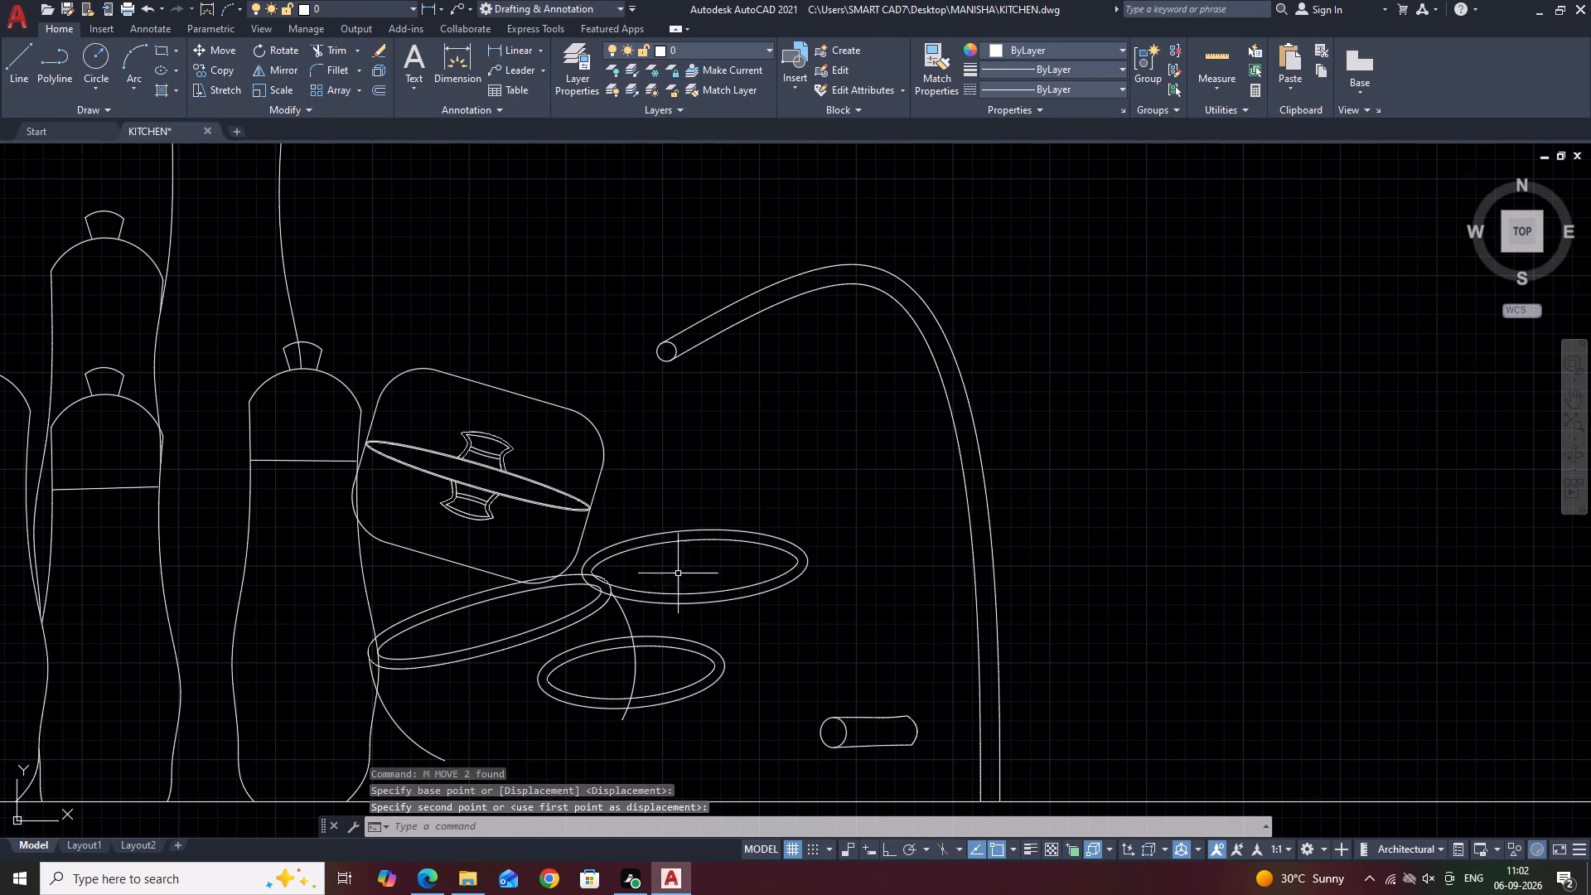
Draw a short, nearly vertical line down from the moved ellipse's outer end on the spout side.
scroll(759, 502, down, 1)
middle_drag(943, 428, 917, 450)
scroll(921, 448, down, 3)
middle_drag(953, 443, 852, 502)
middle_drag(849, 530, 839, 538)
scroll(787, 542, up, 2)
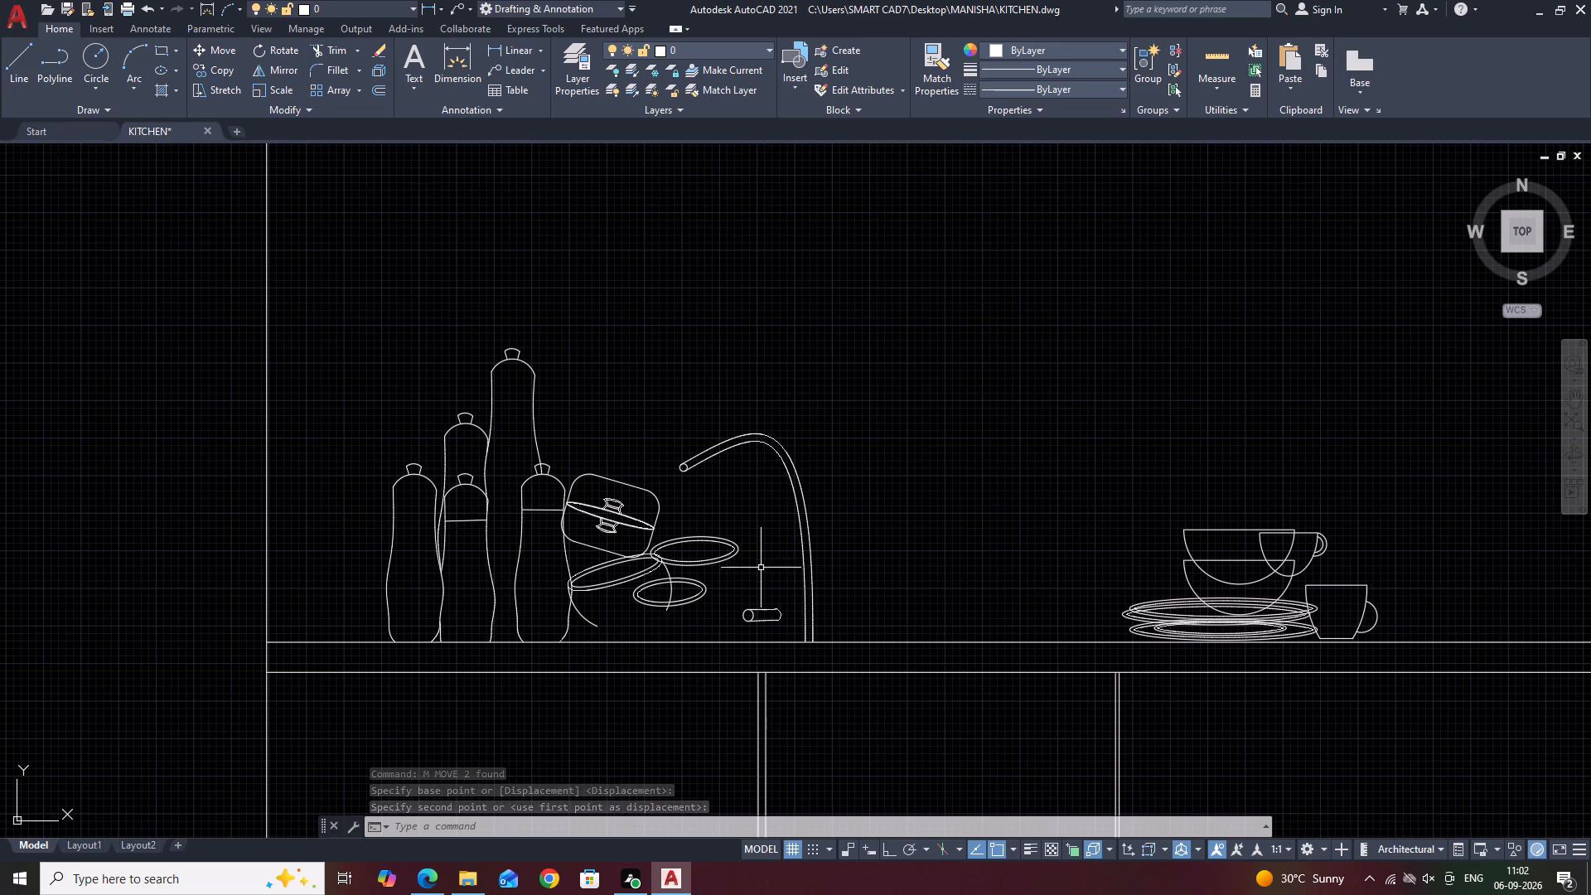
key(l)
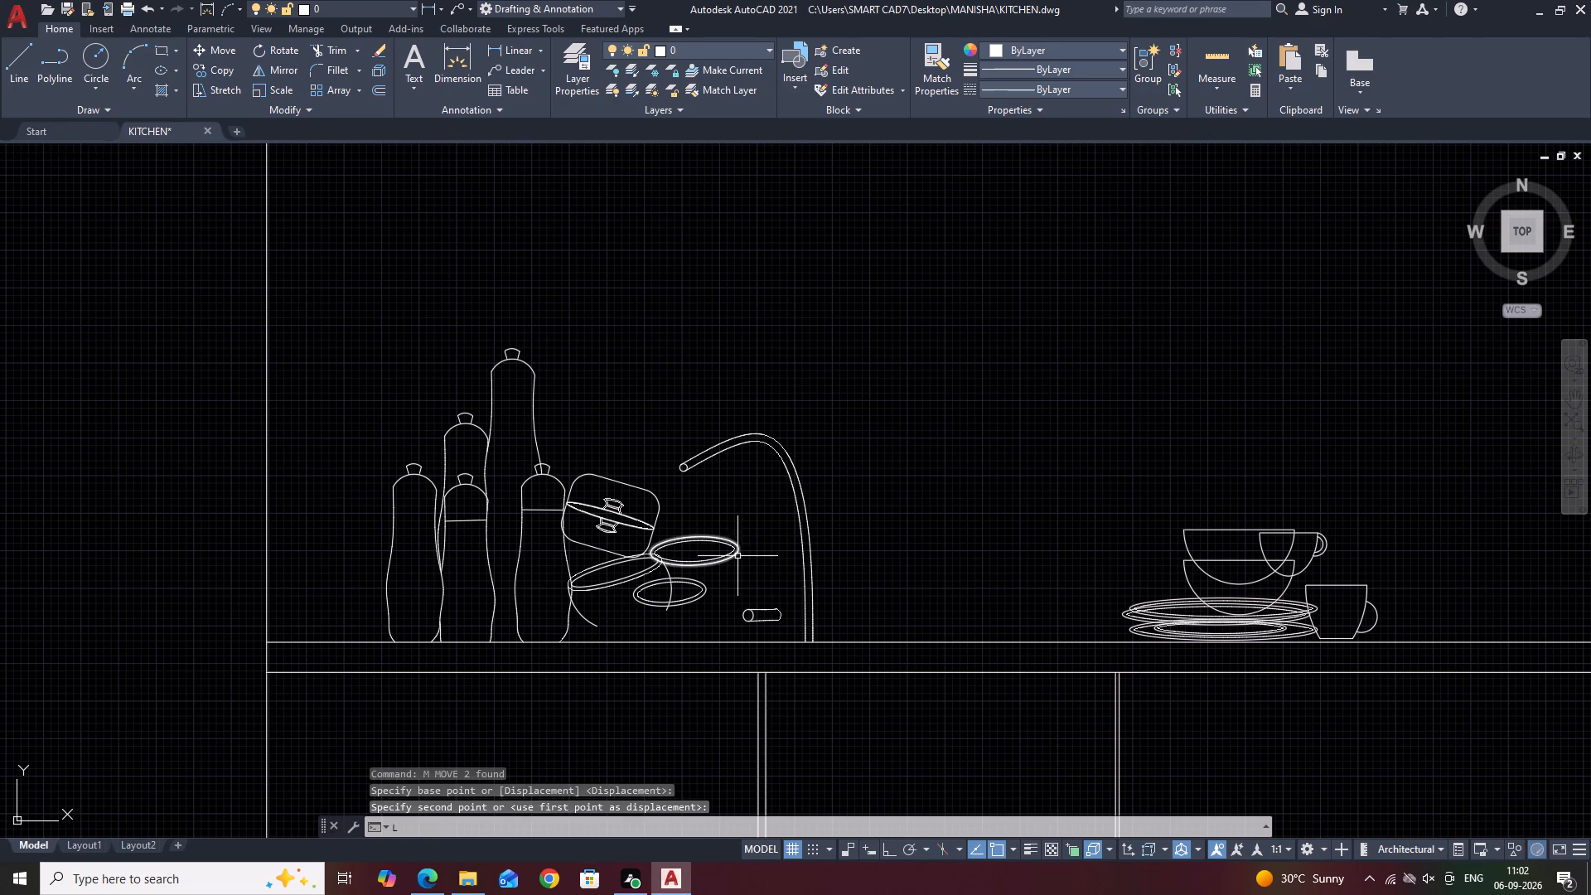
key(space)
click(739, 540)
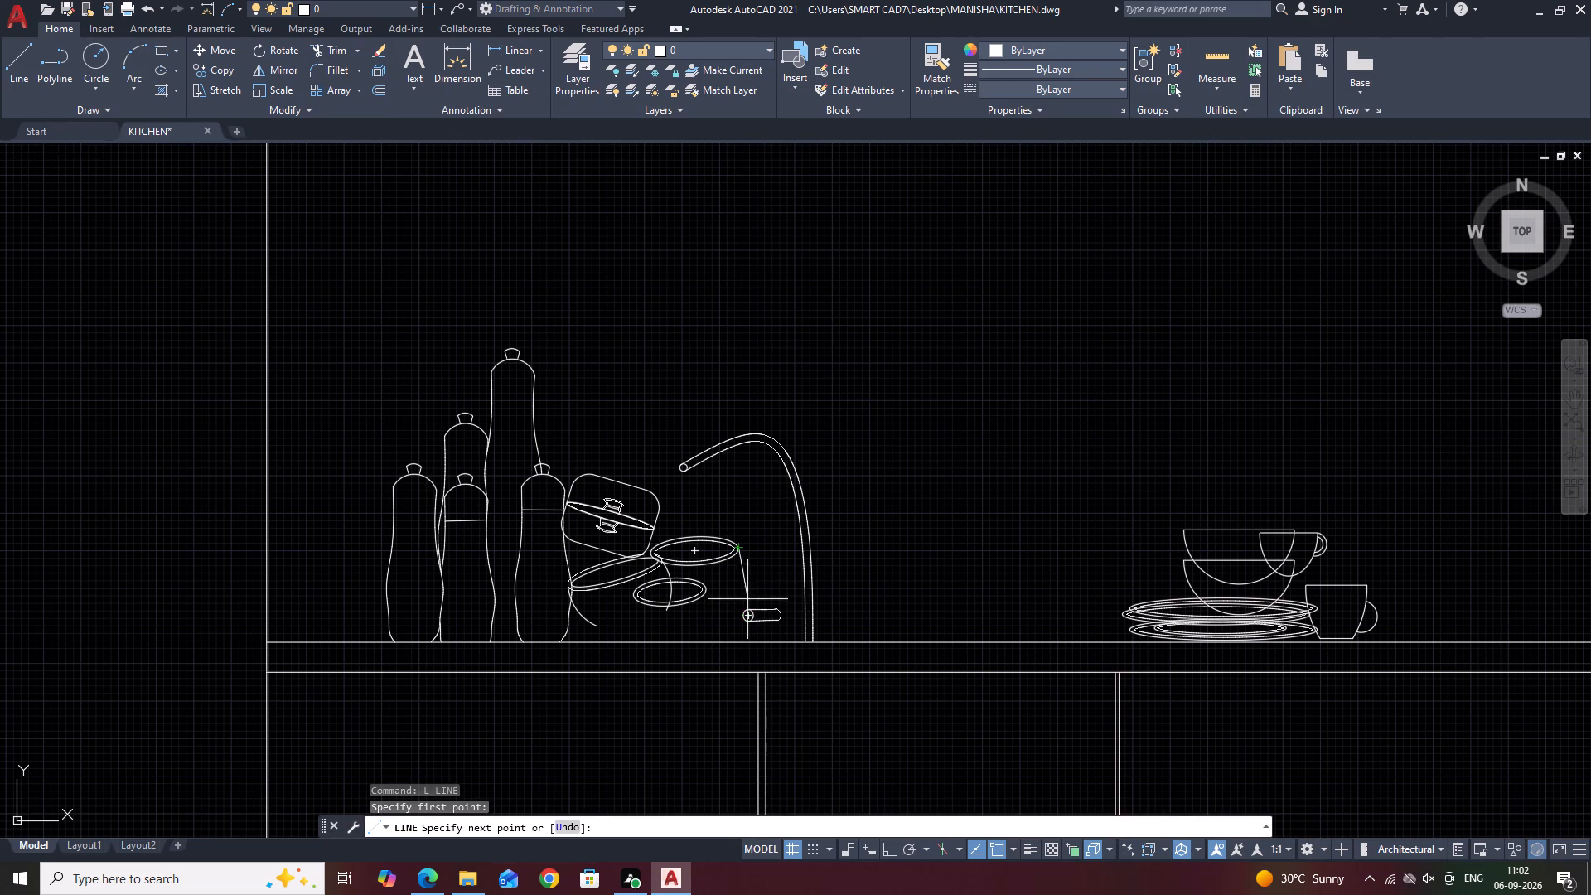
click(739, 596)
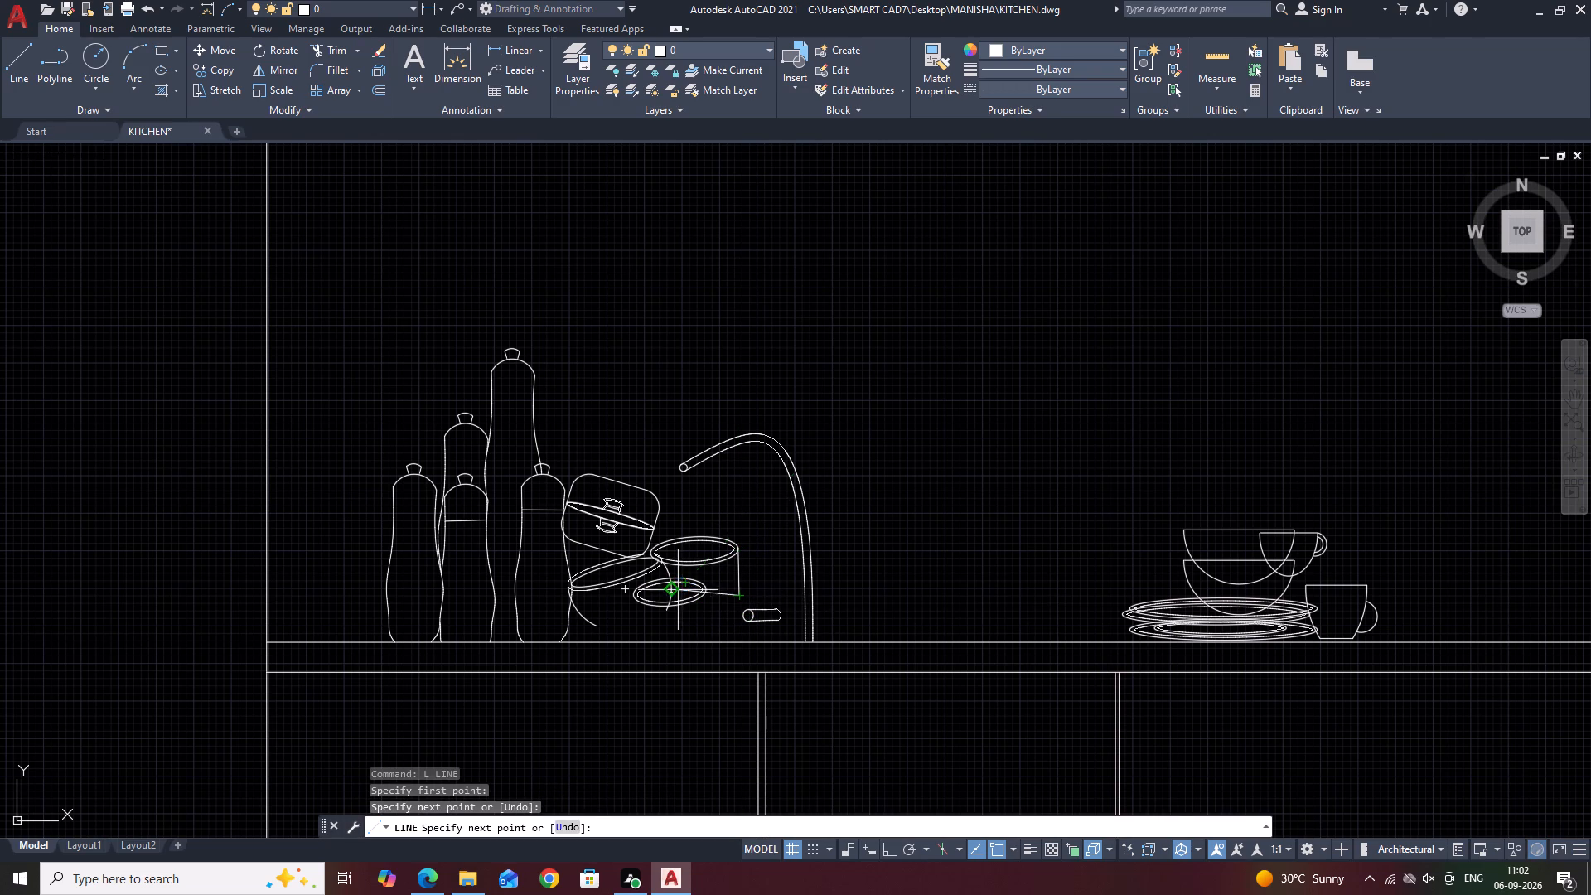
key(Escape)
Move the small cylindrical object slightly up and toward the vessels, just beneath the vertical line hanging from the upper double-rimmed ellipse.
scroll(680, 607, up, 3)
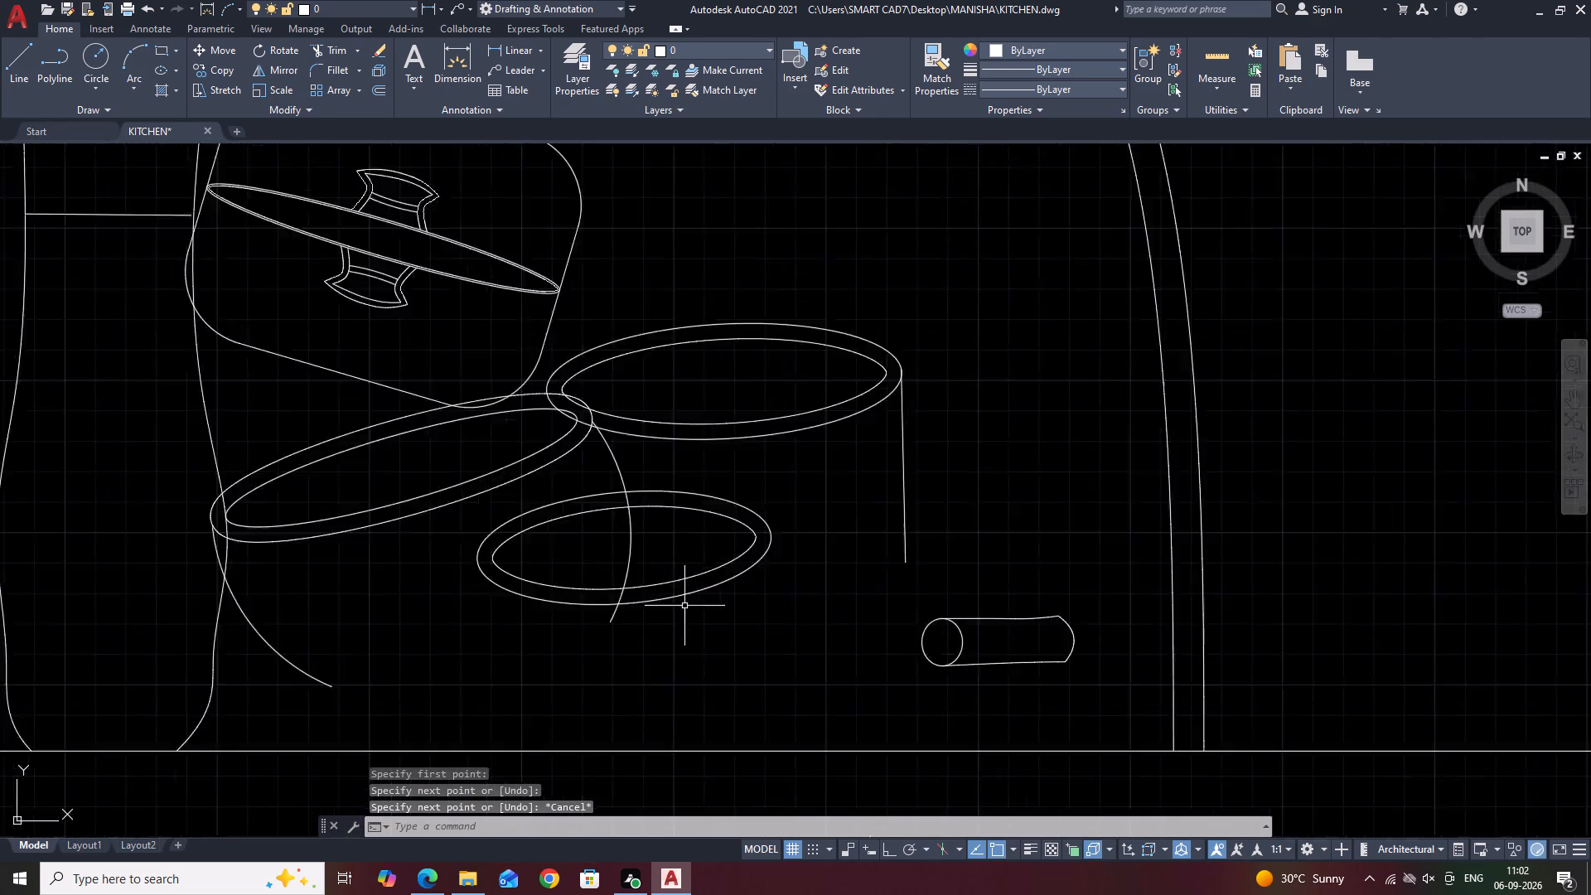
scroll(820, 465, down, 2)
scroll(892, 436, down, 2)
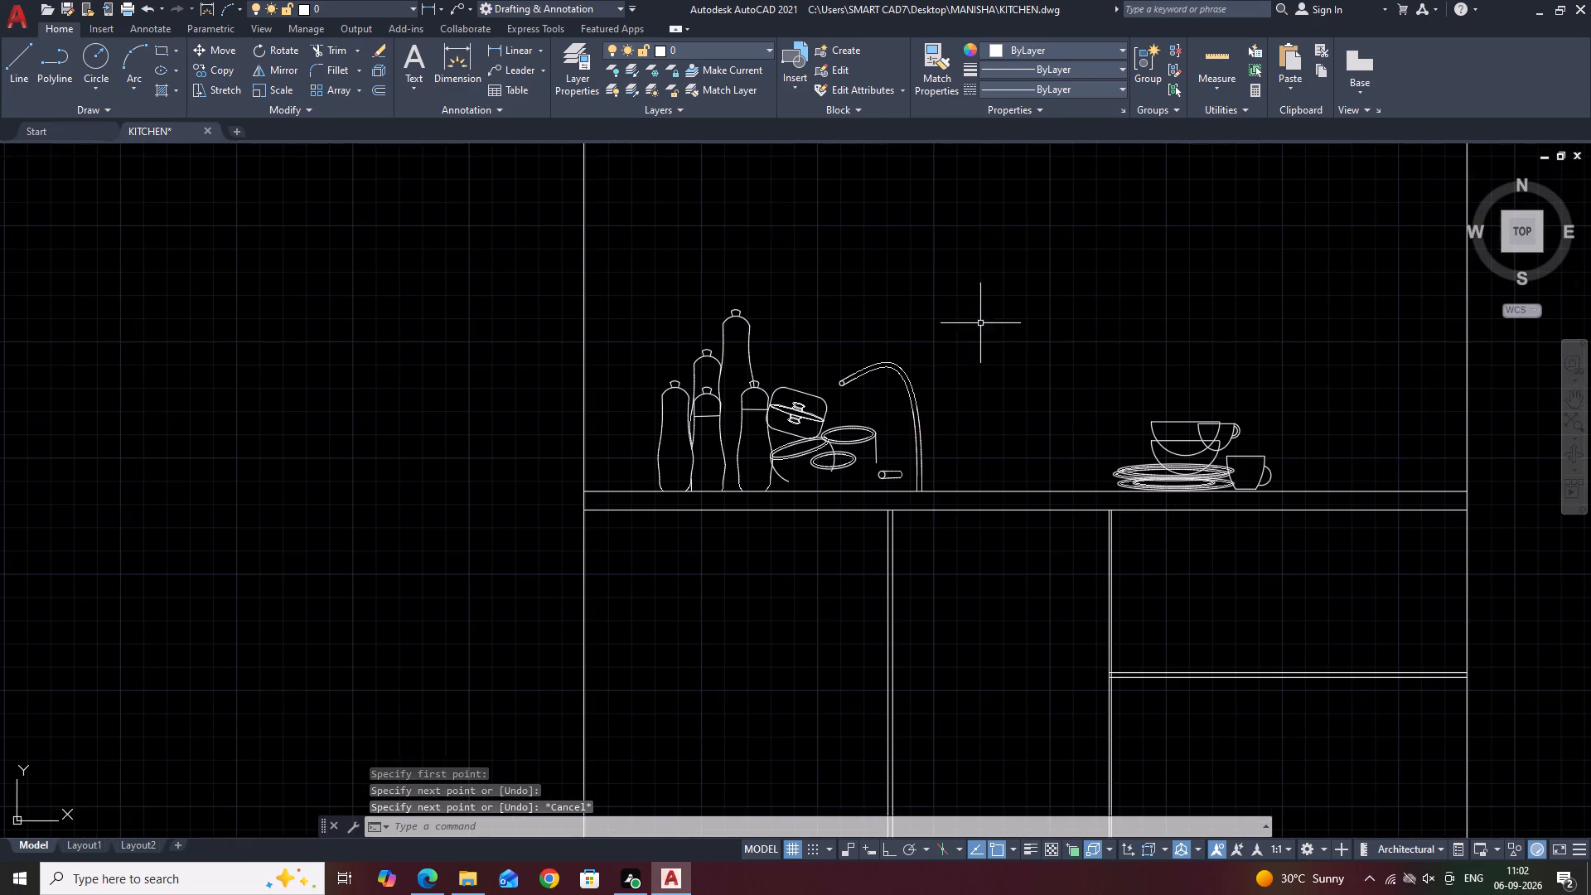
middle_drag(987, 418, 960, 431)
scroll(832, 499, up, 2)
click(854, 420)
click(950, 506)
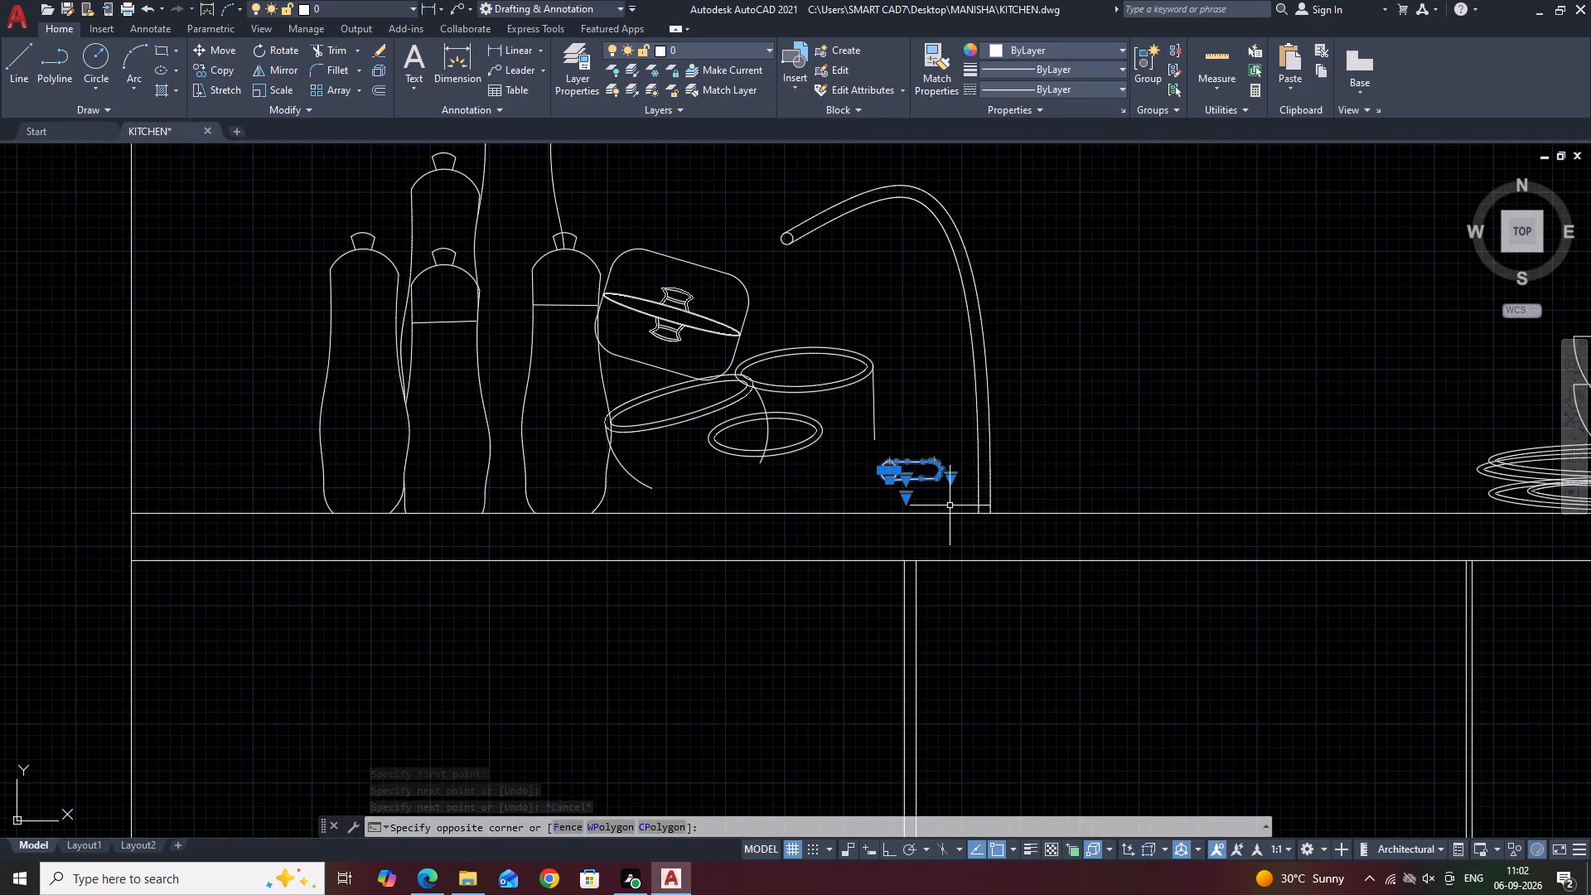
text(M)
key(space)
drag(949, 506, 936, 496)
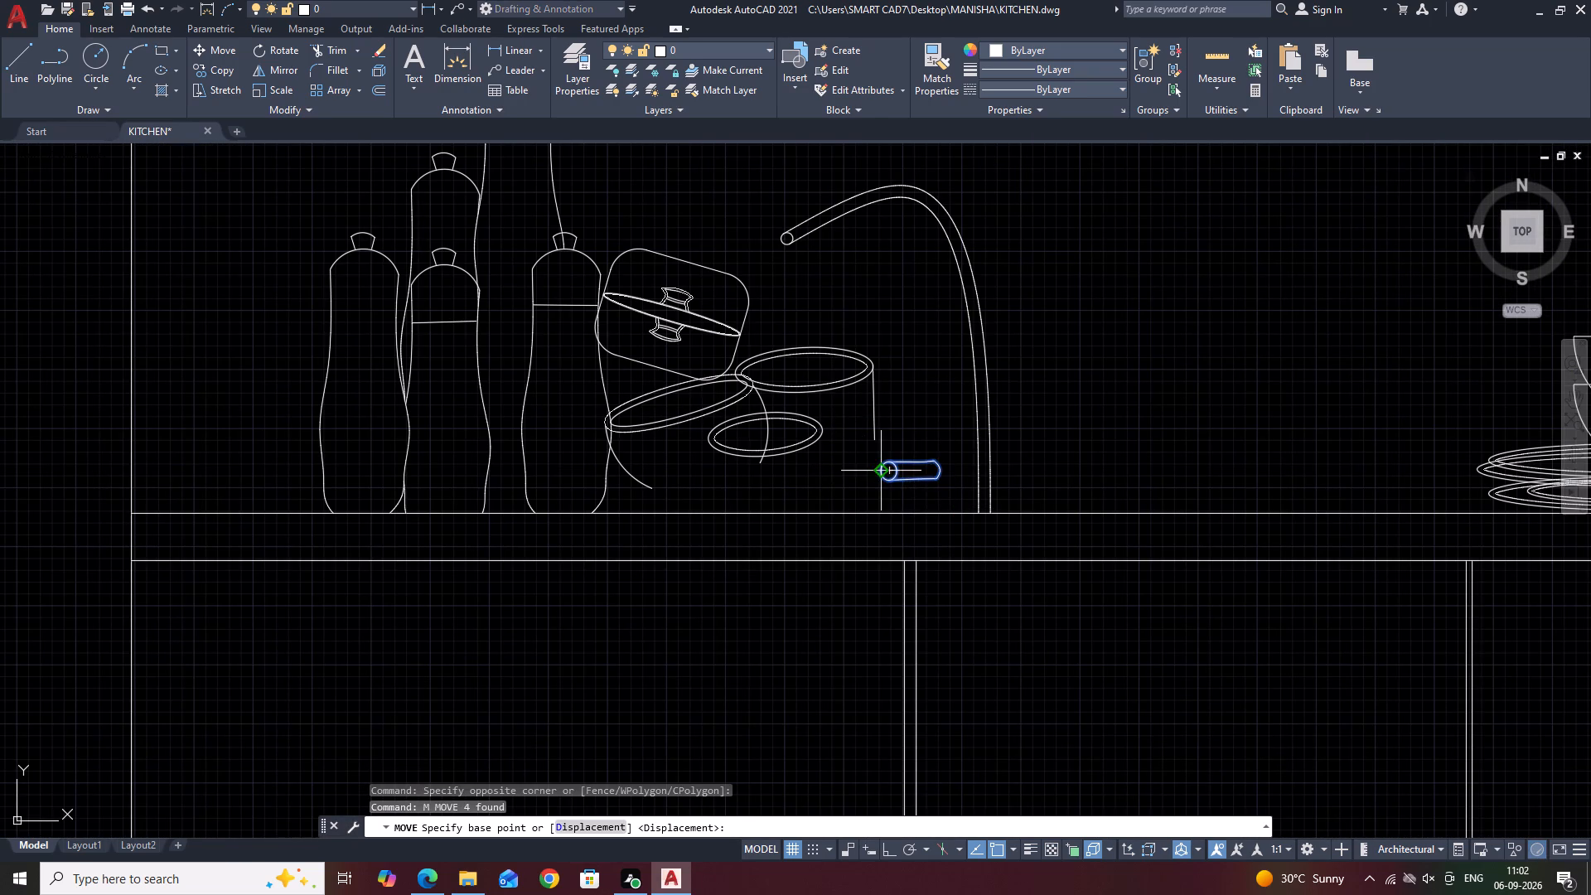
click(883, 473)
click(844, 457)
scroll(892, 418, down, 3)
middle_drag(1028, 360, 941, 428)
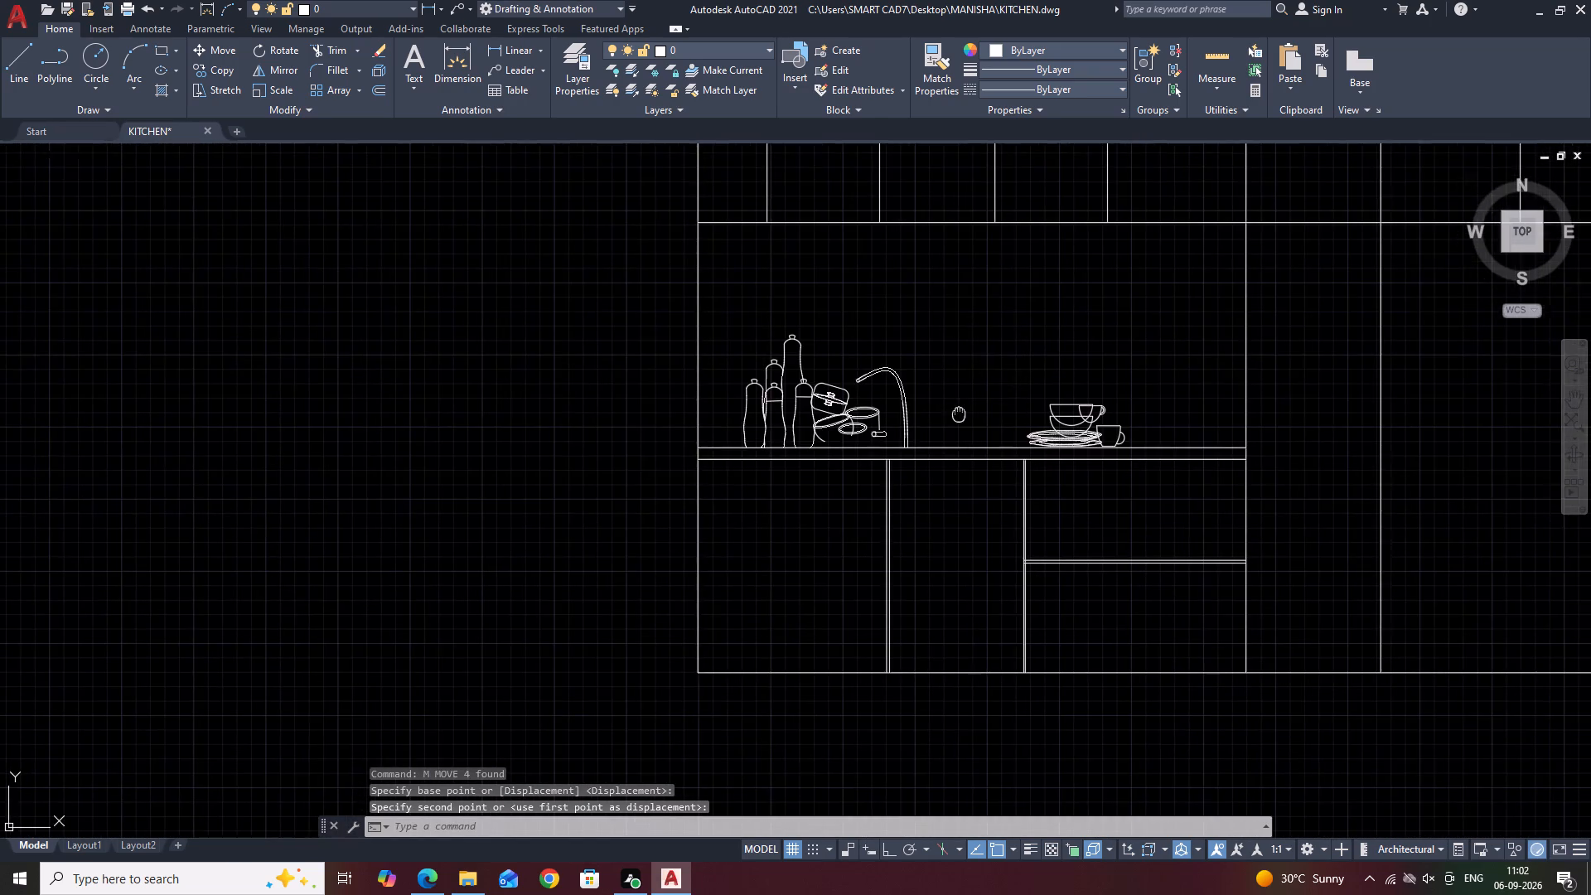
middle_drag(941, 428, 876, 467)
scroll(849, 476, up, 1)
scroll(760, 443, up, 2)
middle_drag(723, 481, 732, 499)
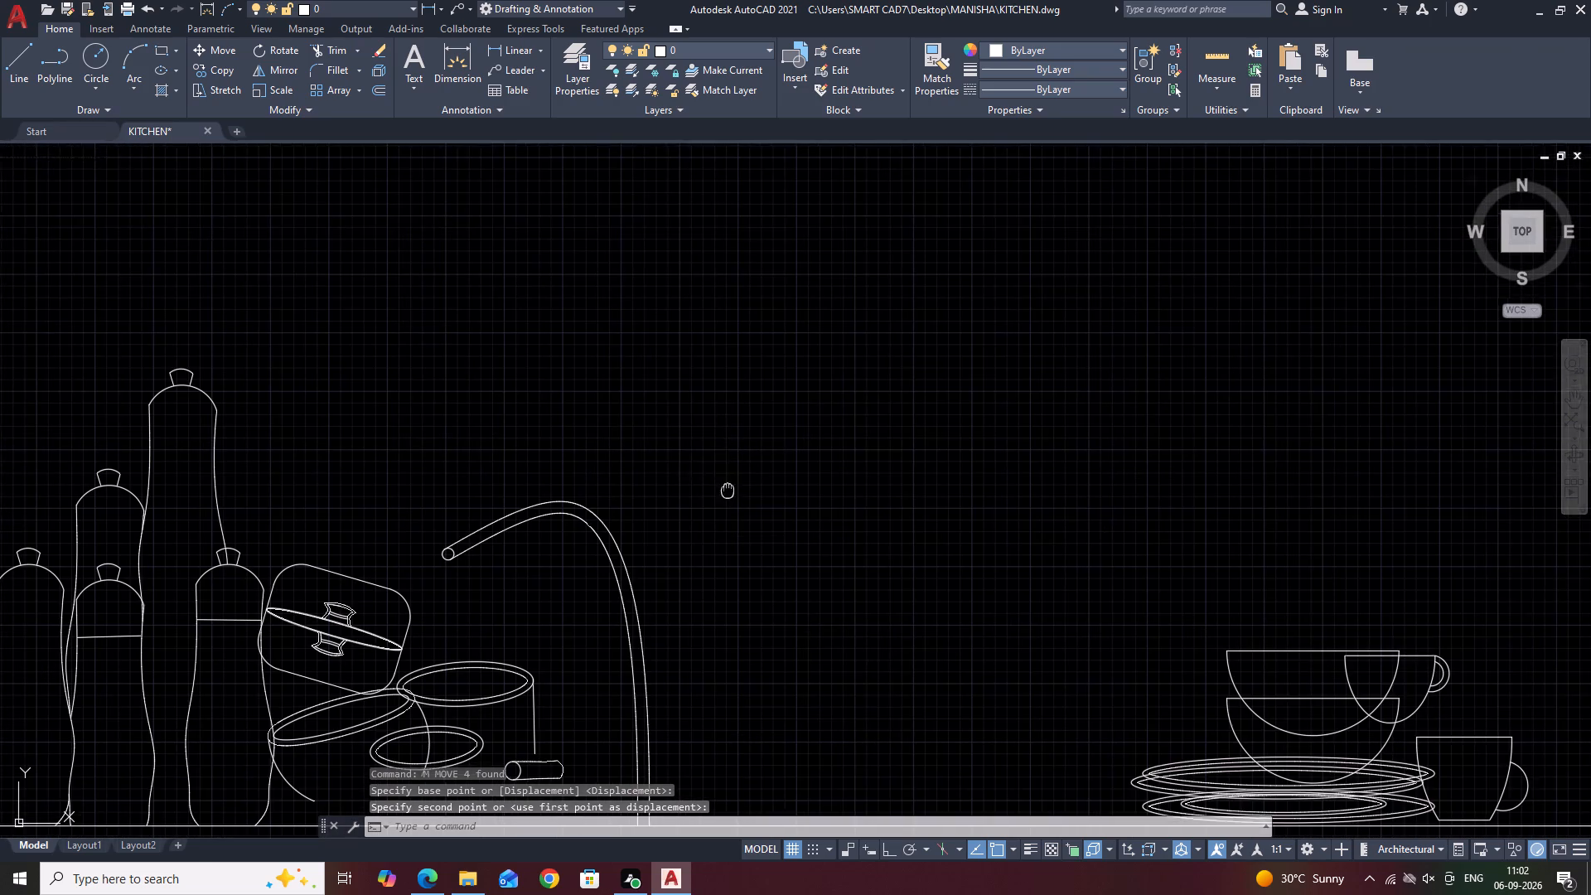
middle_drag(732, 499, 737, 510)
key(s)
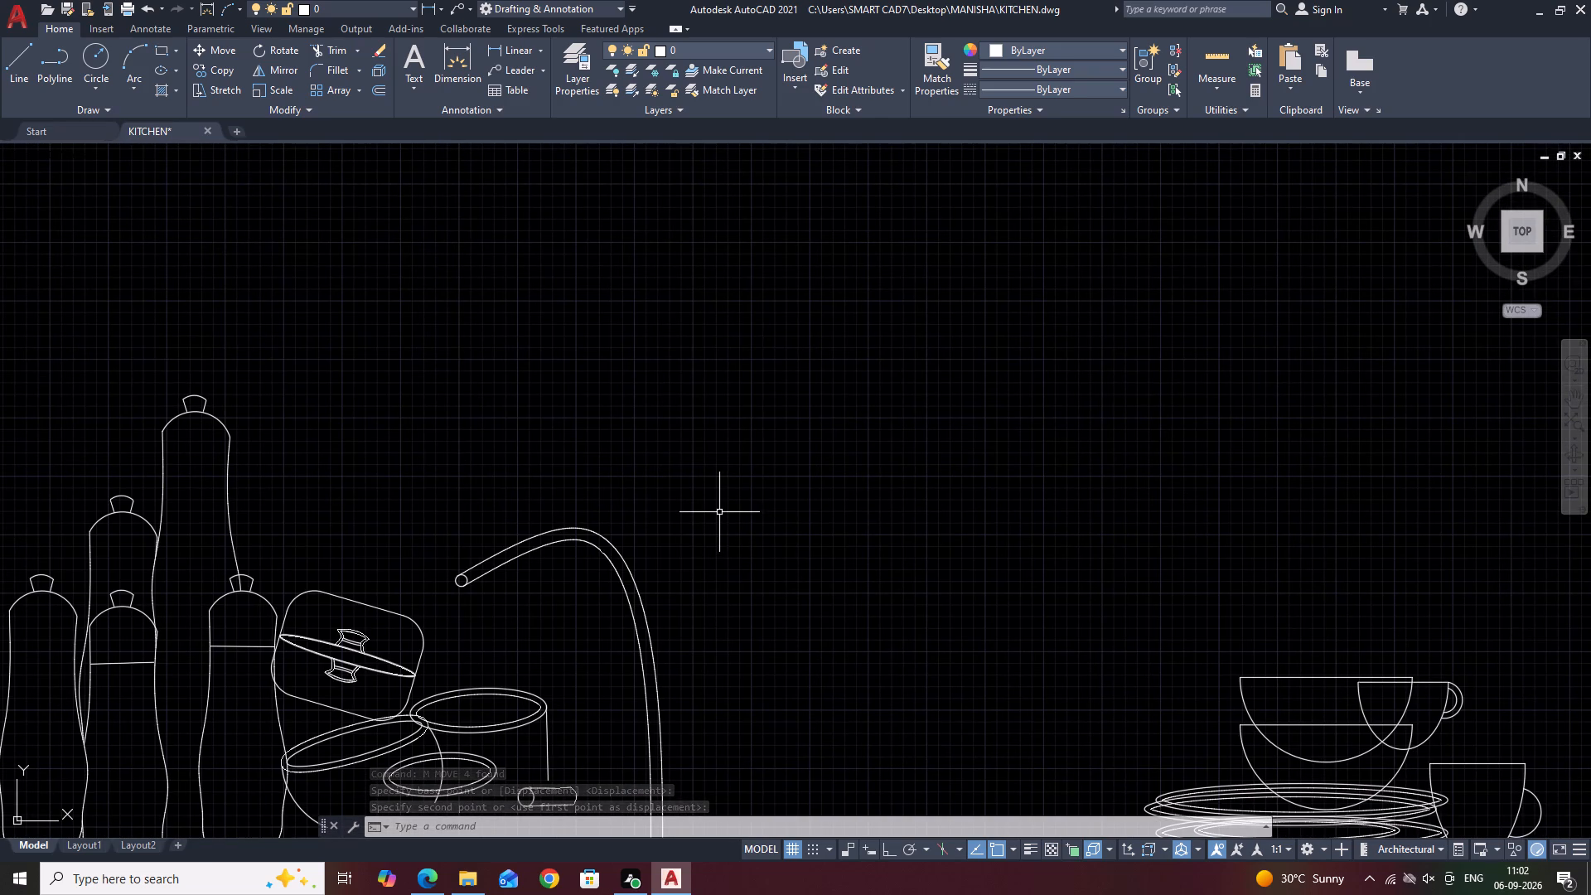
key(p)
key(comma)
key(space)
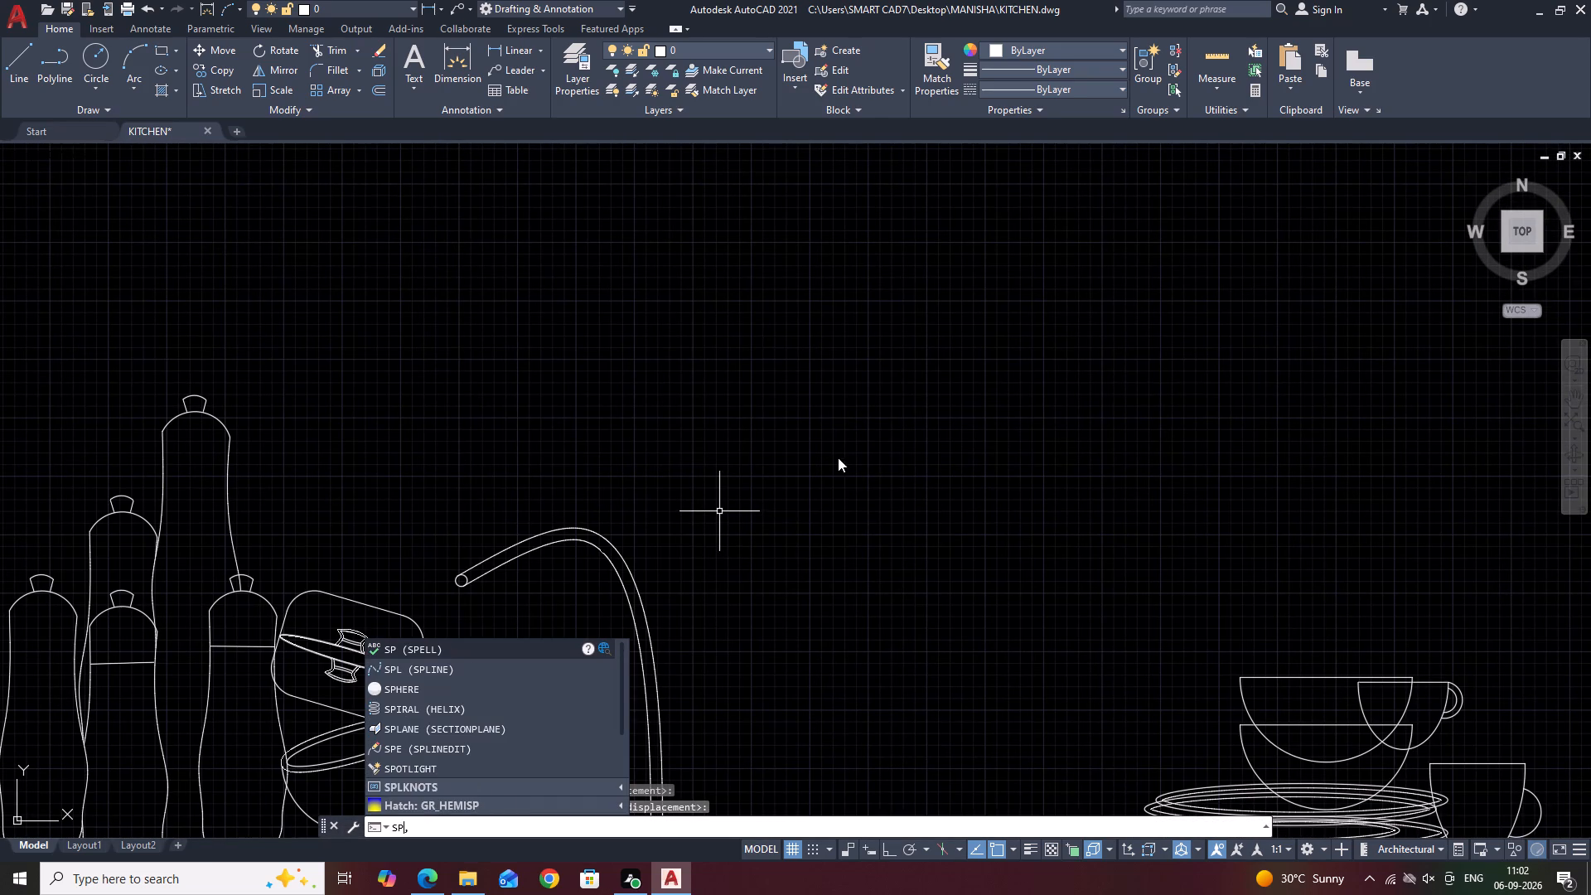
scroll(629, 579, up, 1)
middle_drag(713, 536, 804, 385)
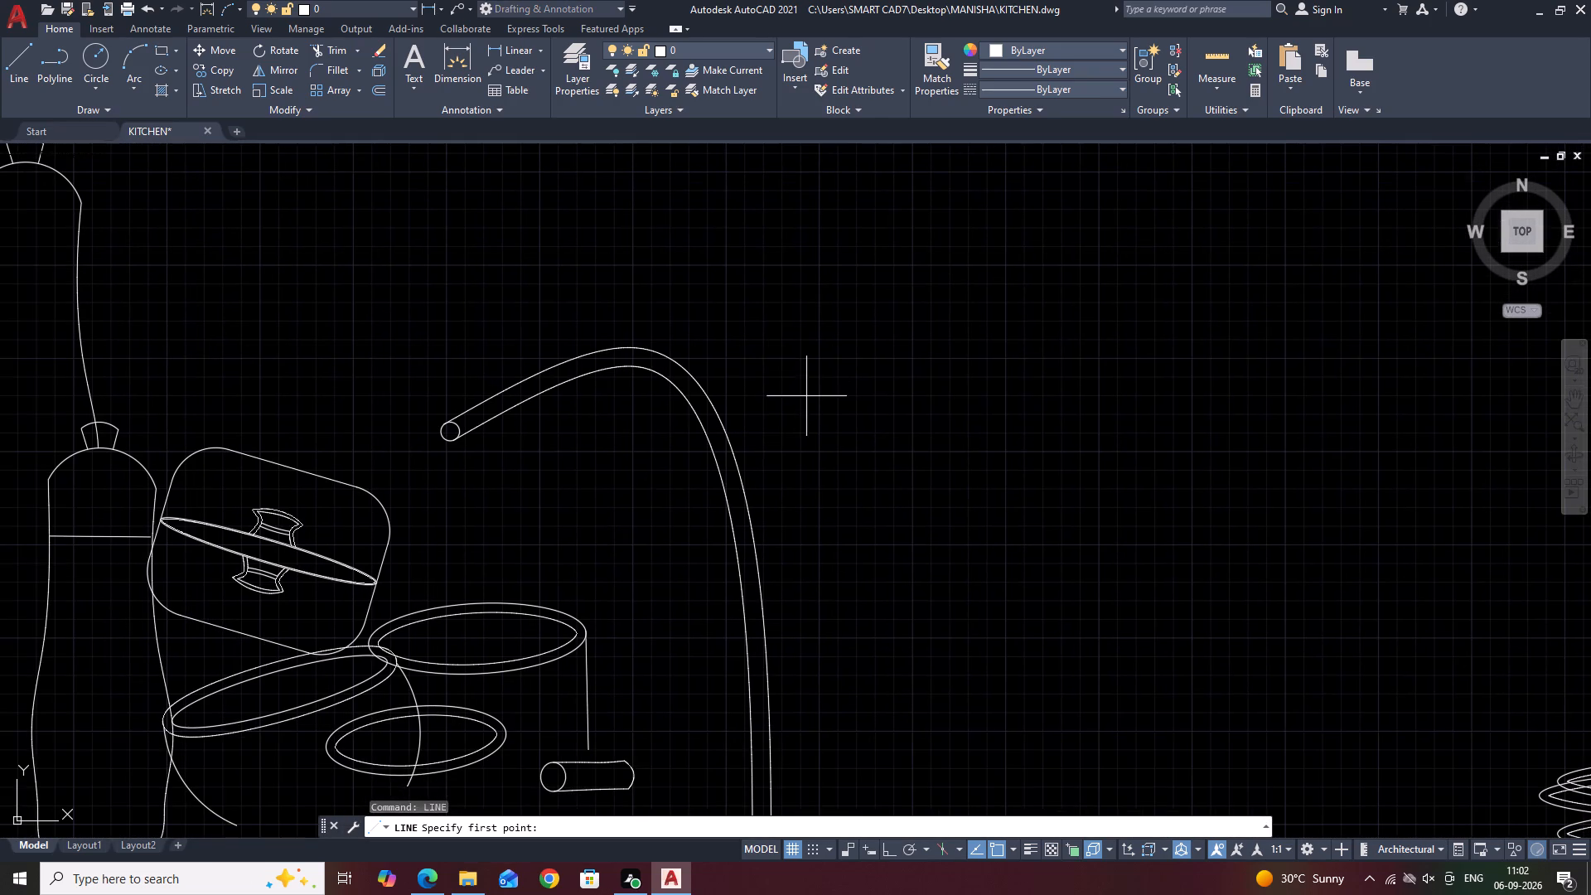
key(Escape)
Draw an open spline beside the spout's outer curve, running down, bending outward to a pointed tip and returning partway inward.
key(s)
key(p)
key(l)
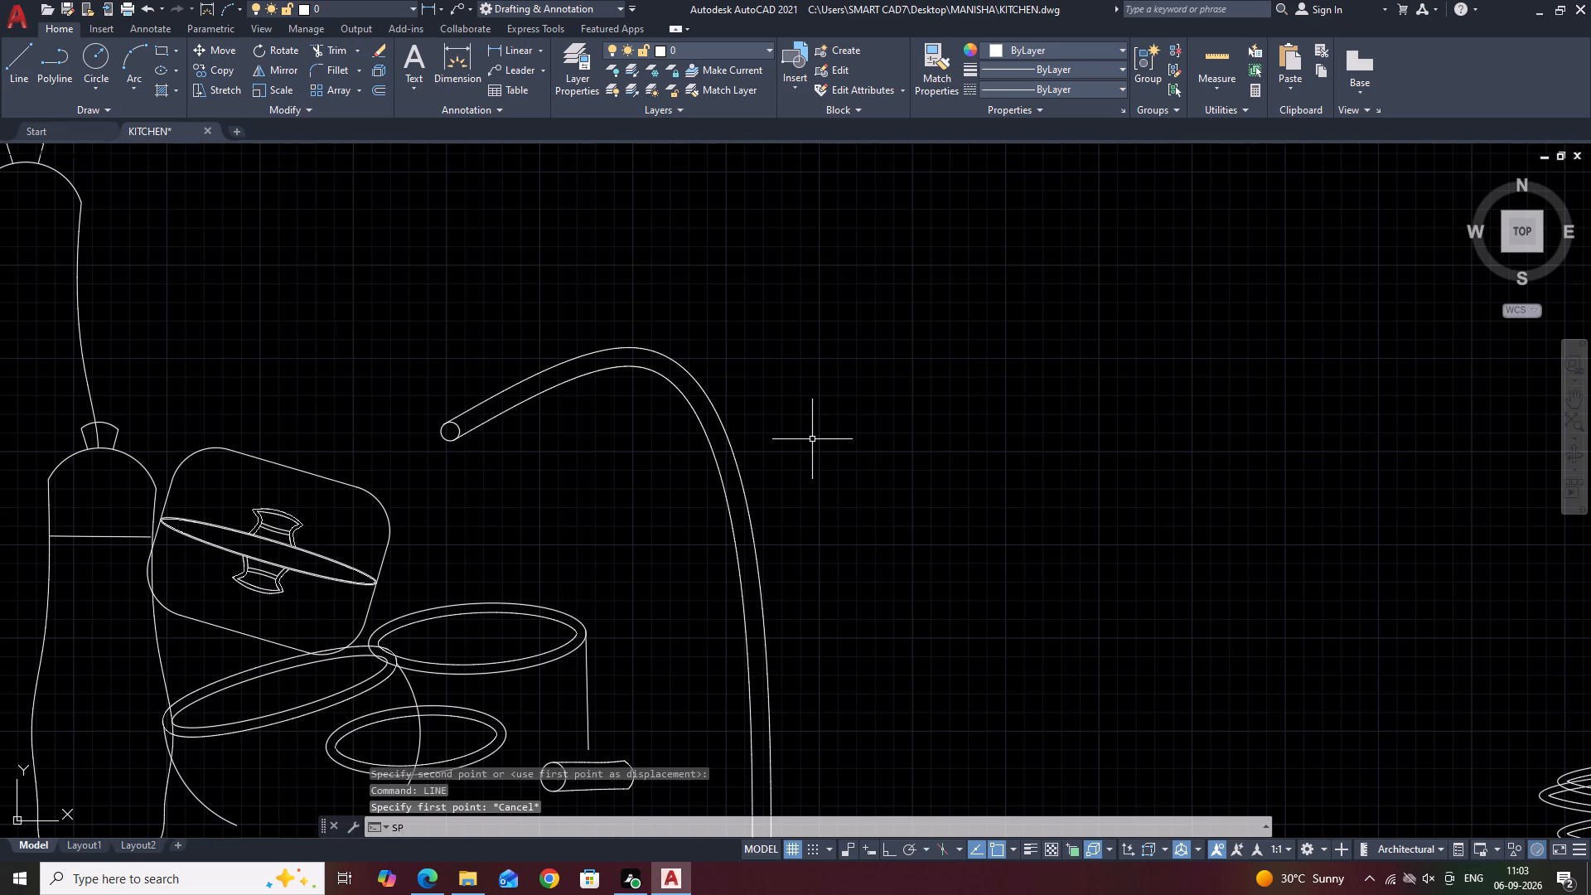
key(space)
scroll(779, 443, down, 1)
middle_drag(762, 455, 811, 409)
scroll(809, 433, up, 2)
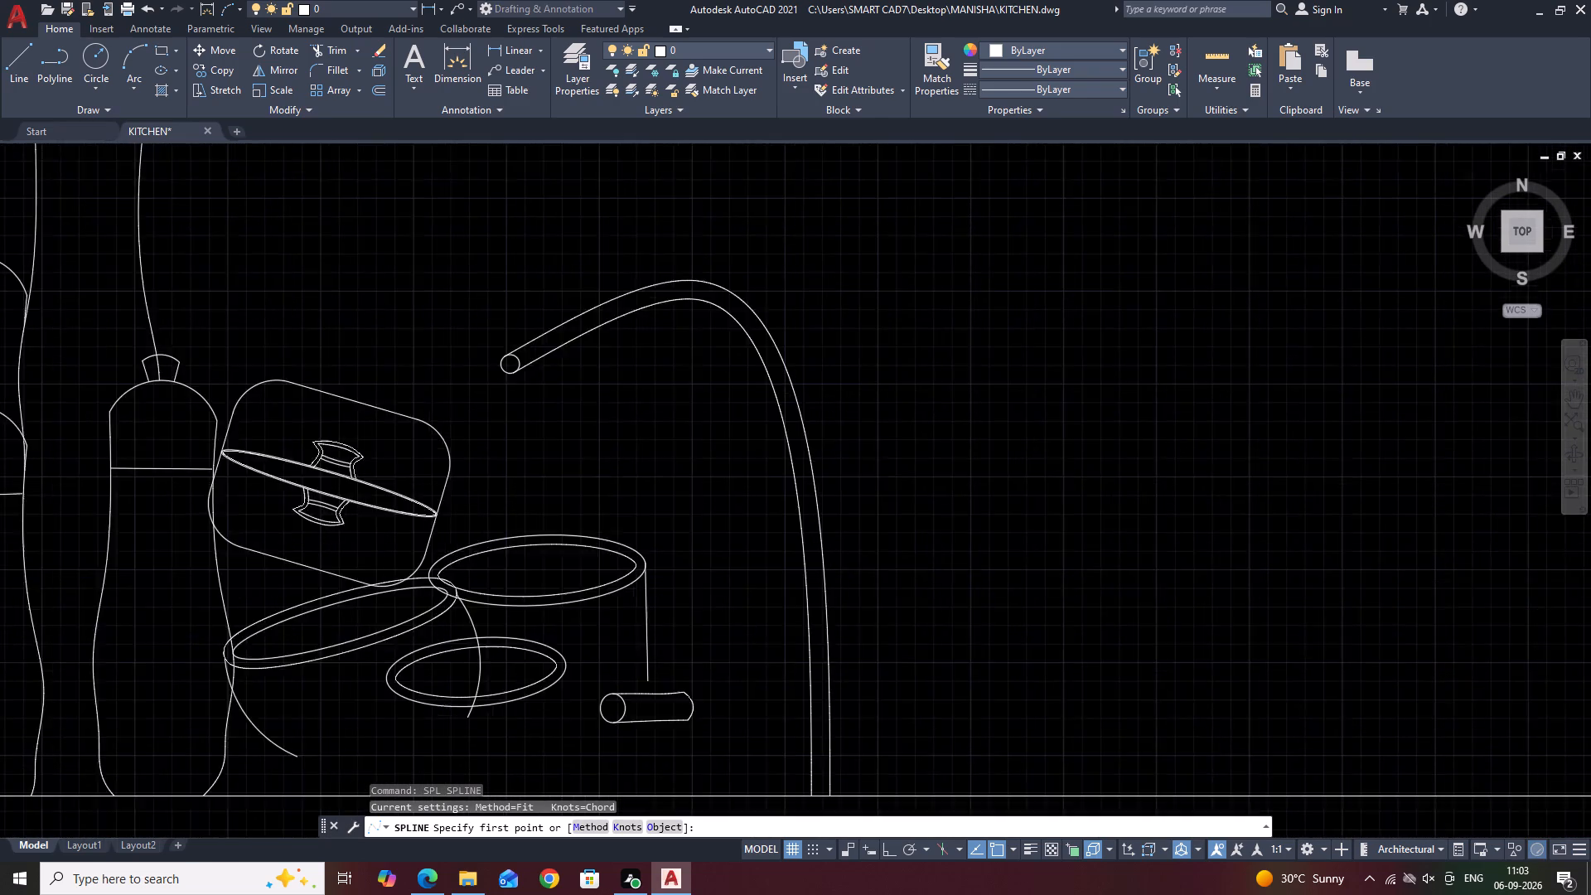
click(805, 351)
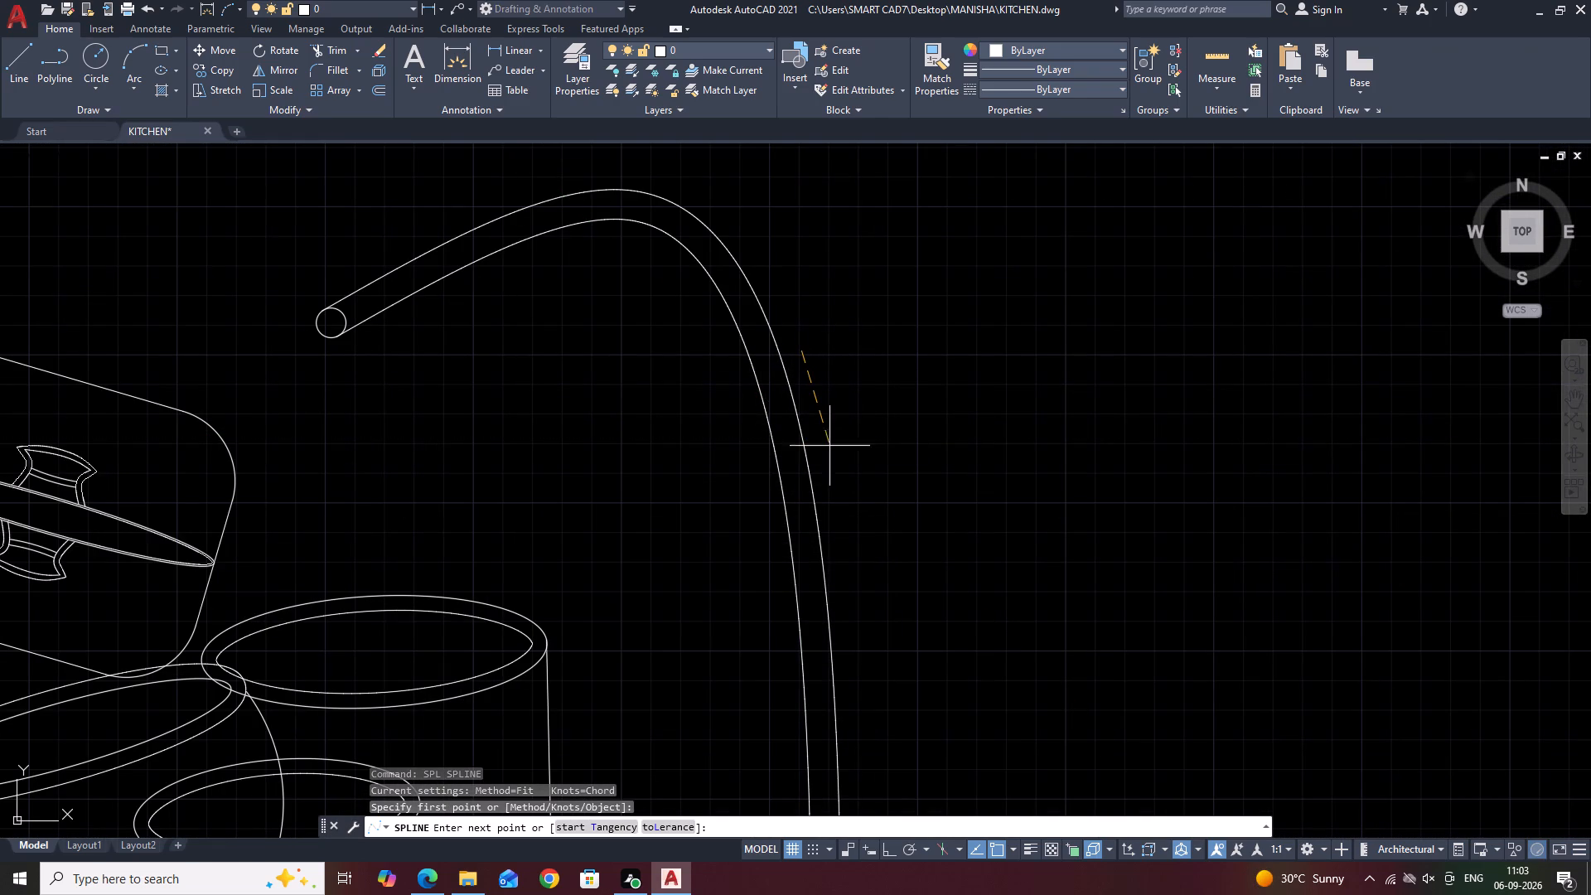
click(830, 423)
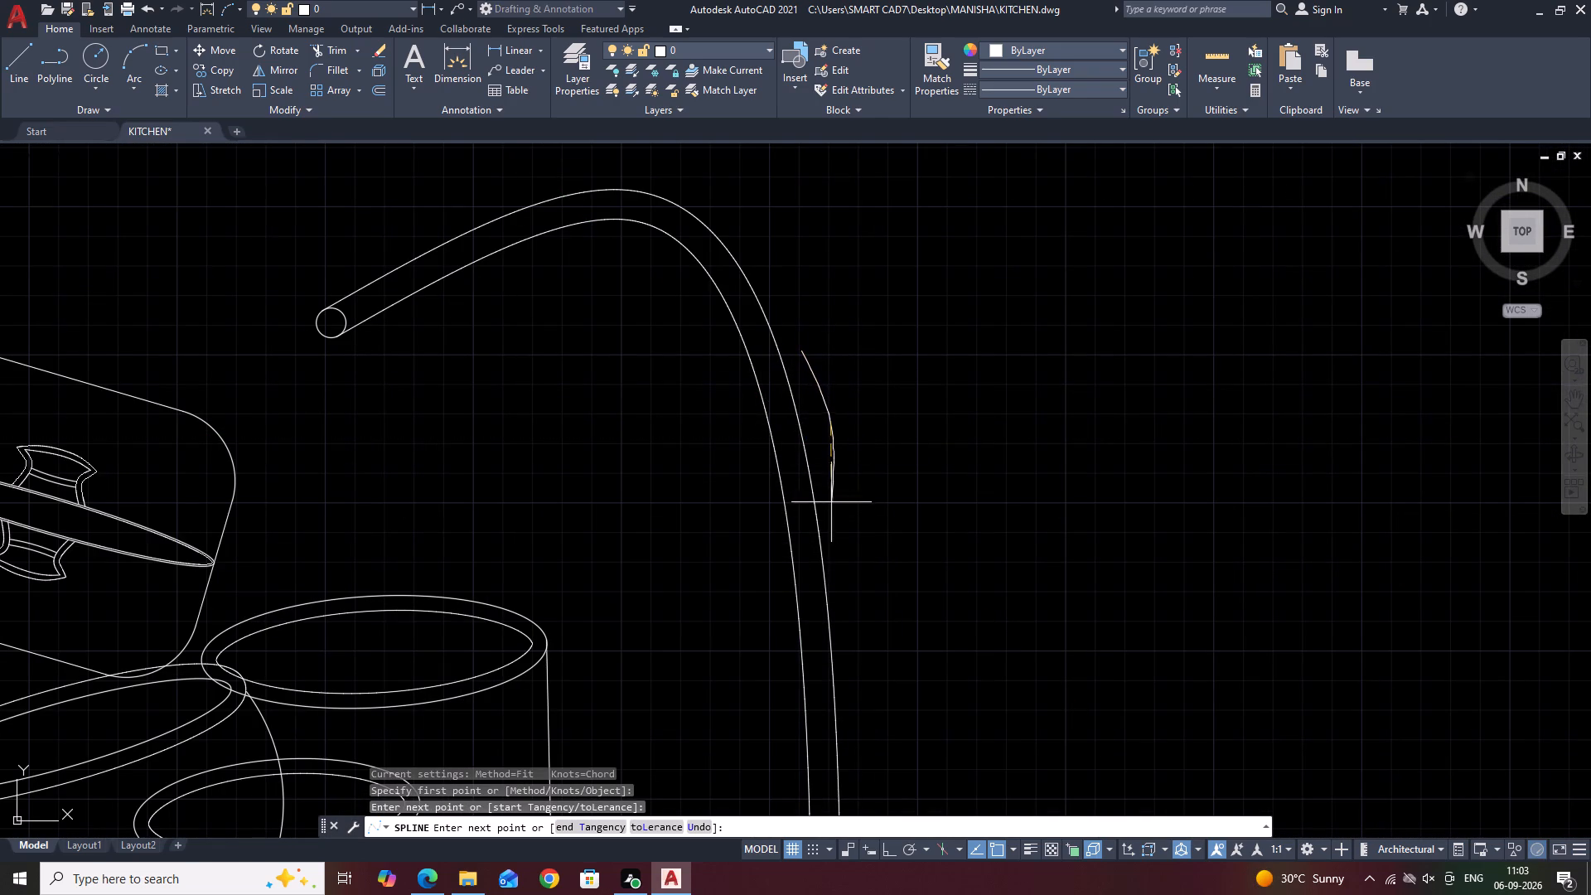
click(839, 528)
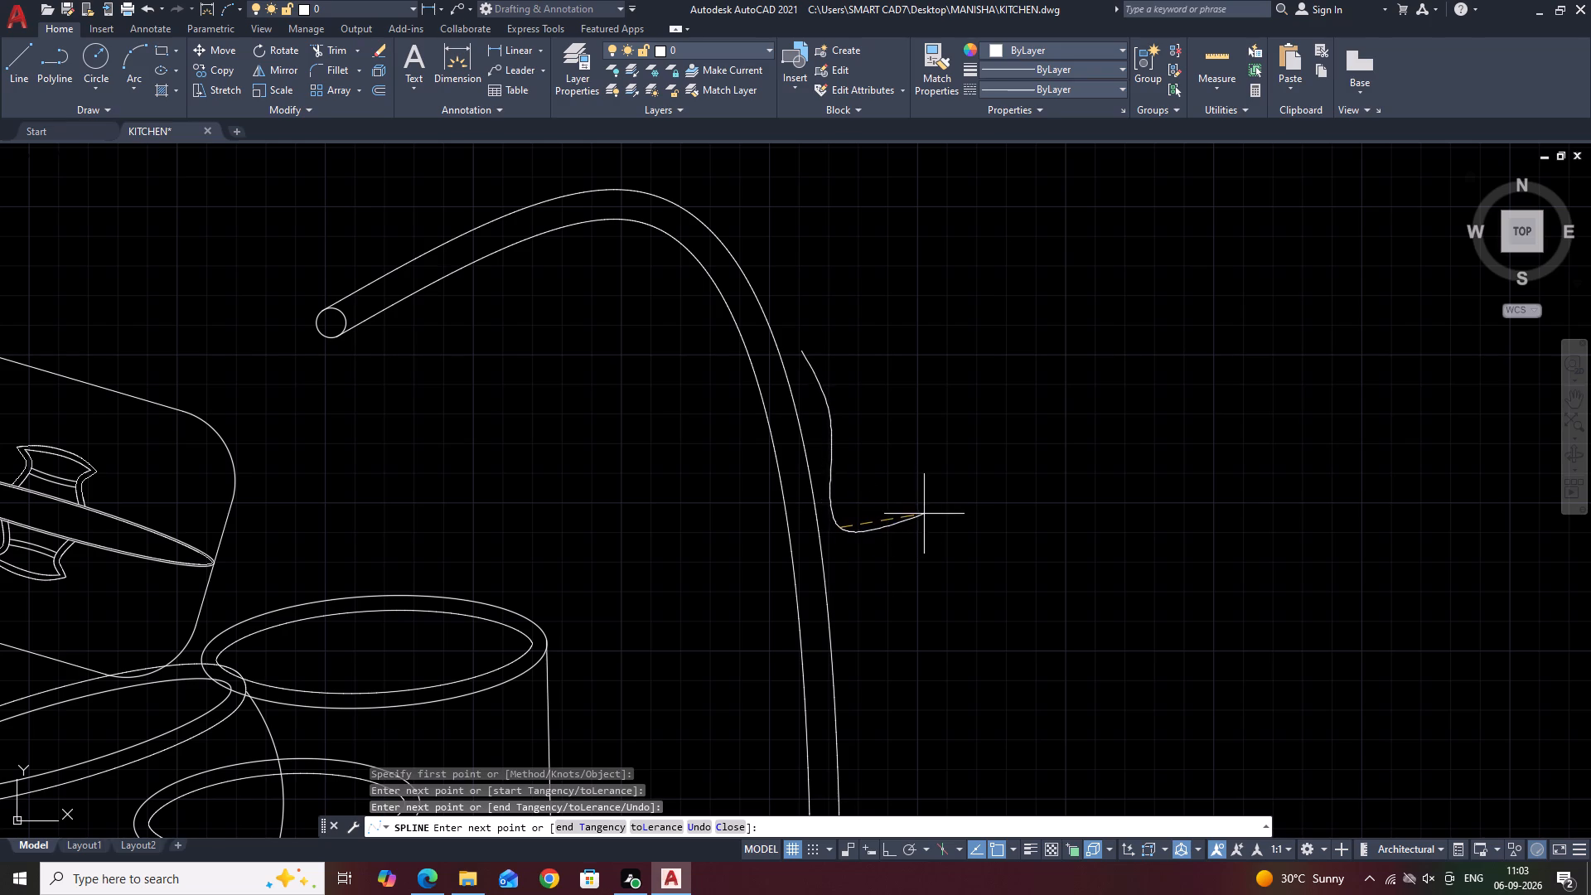
click(947, 514)
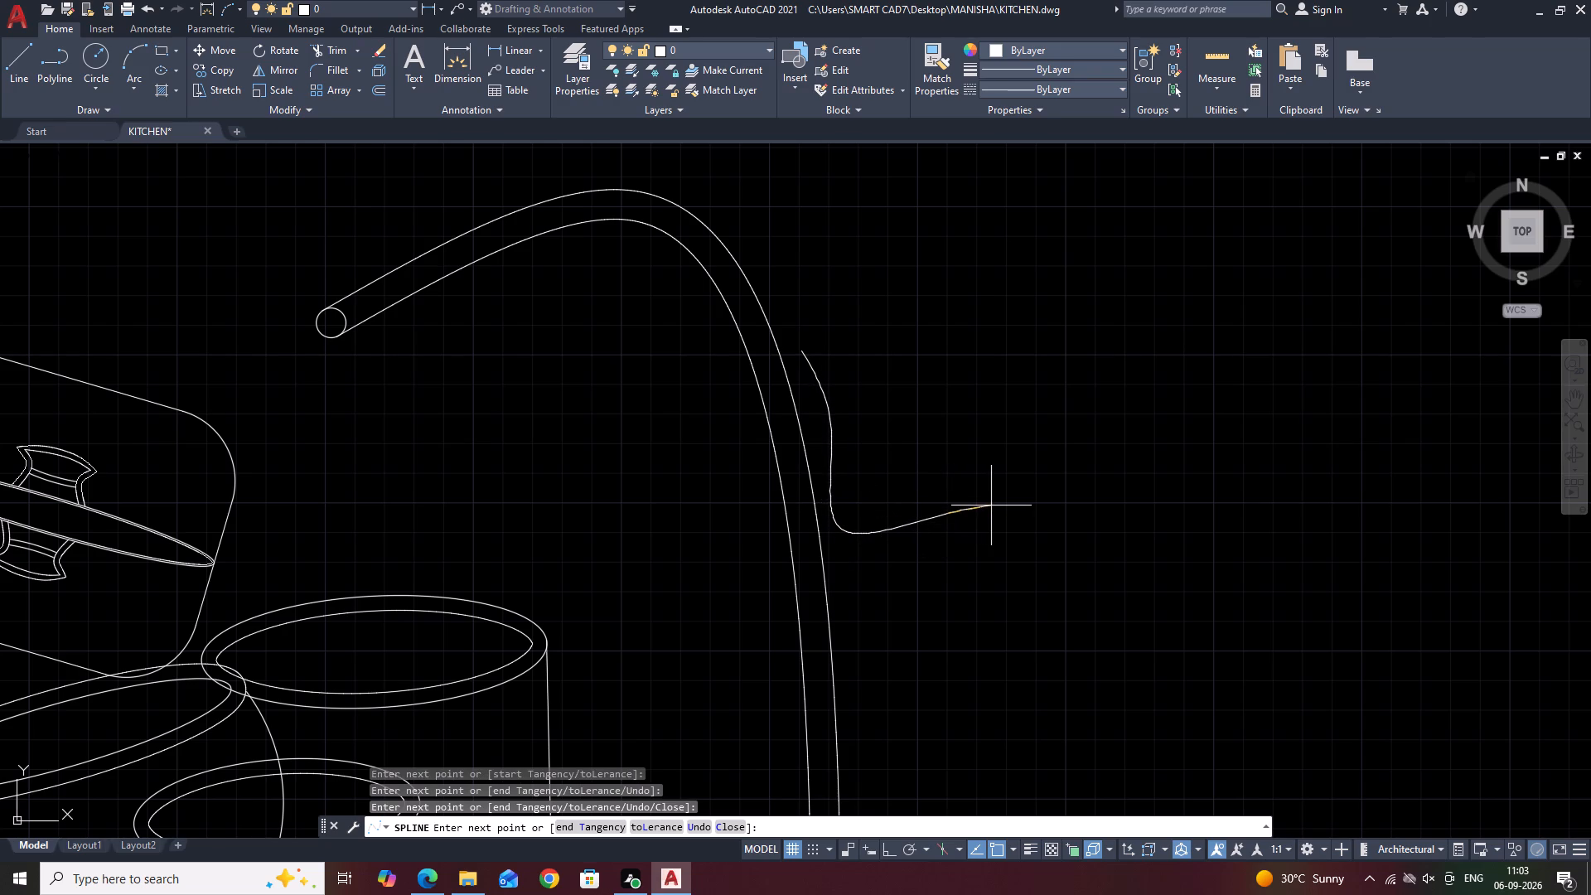
click(992, 506)
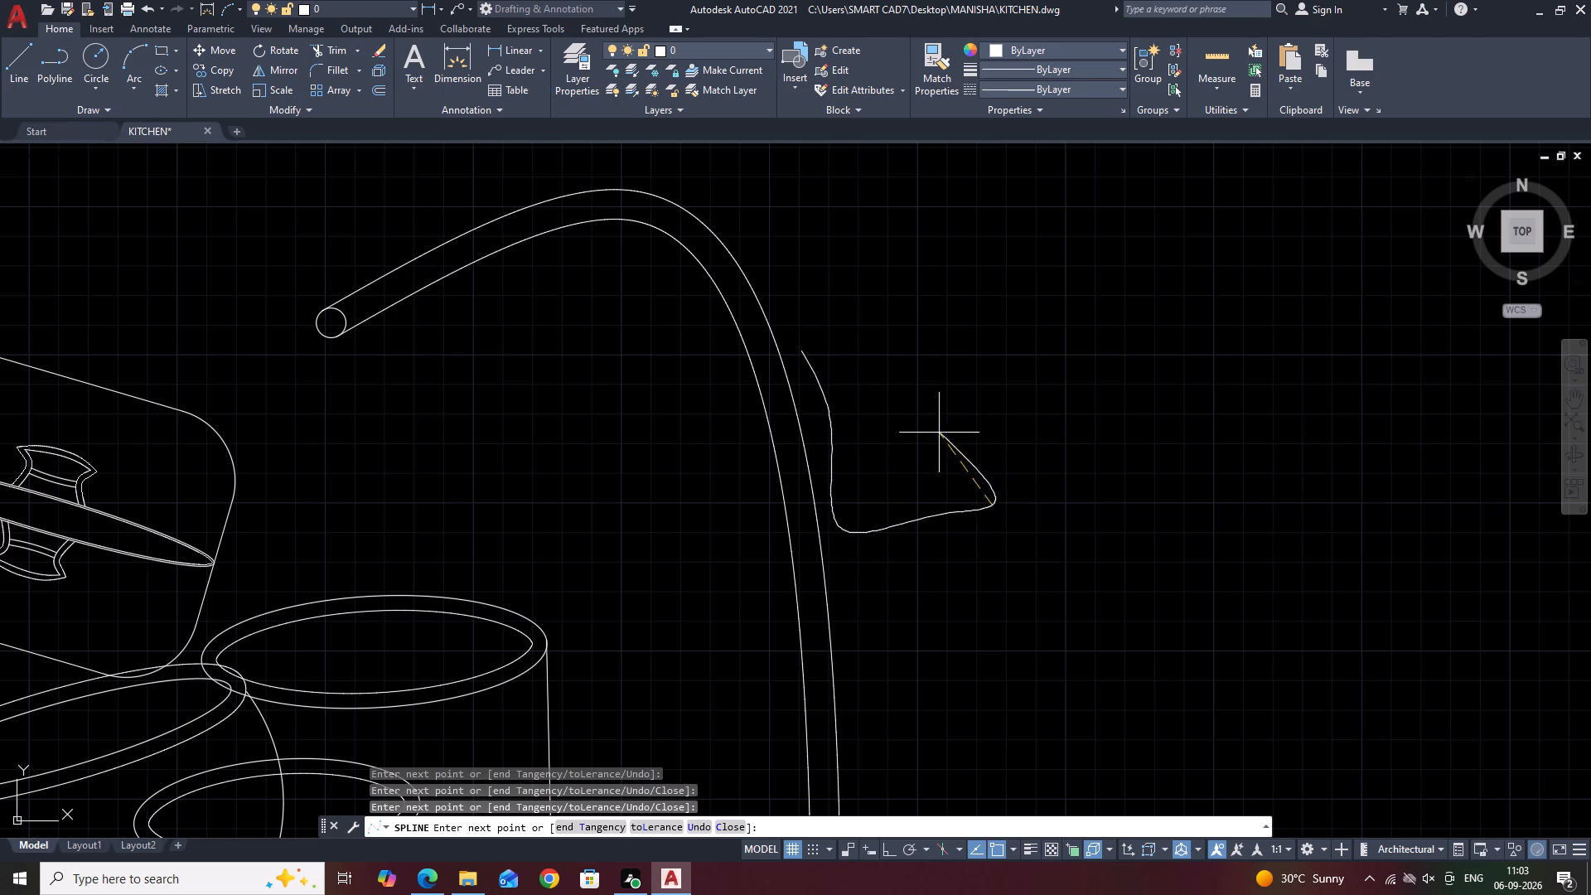
click(891, 469)
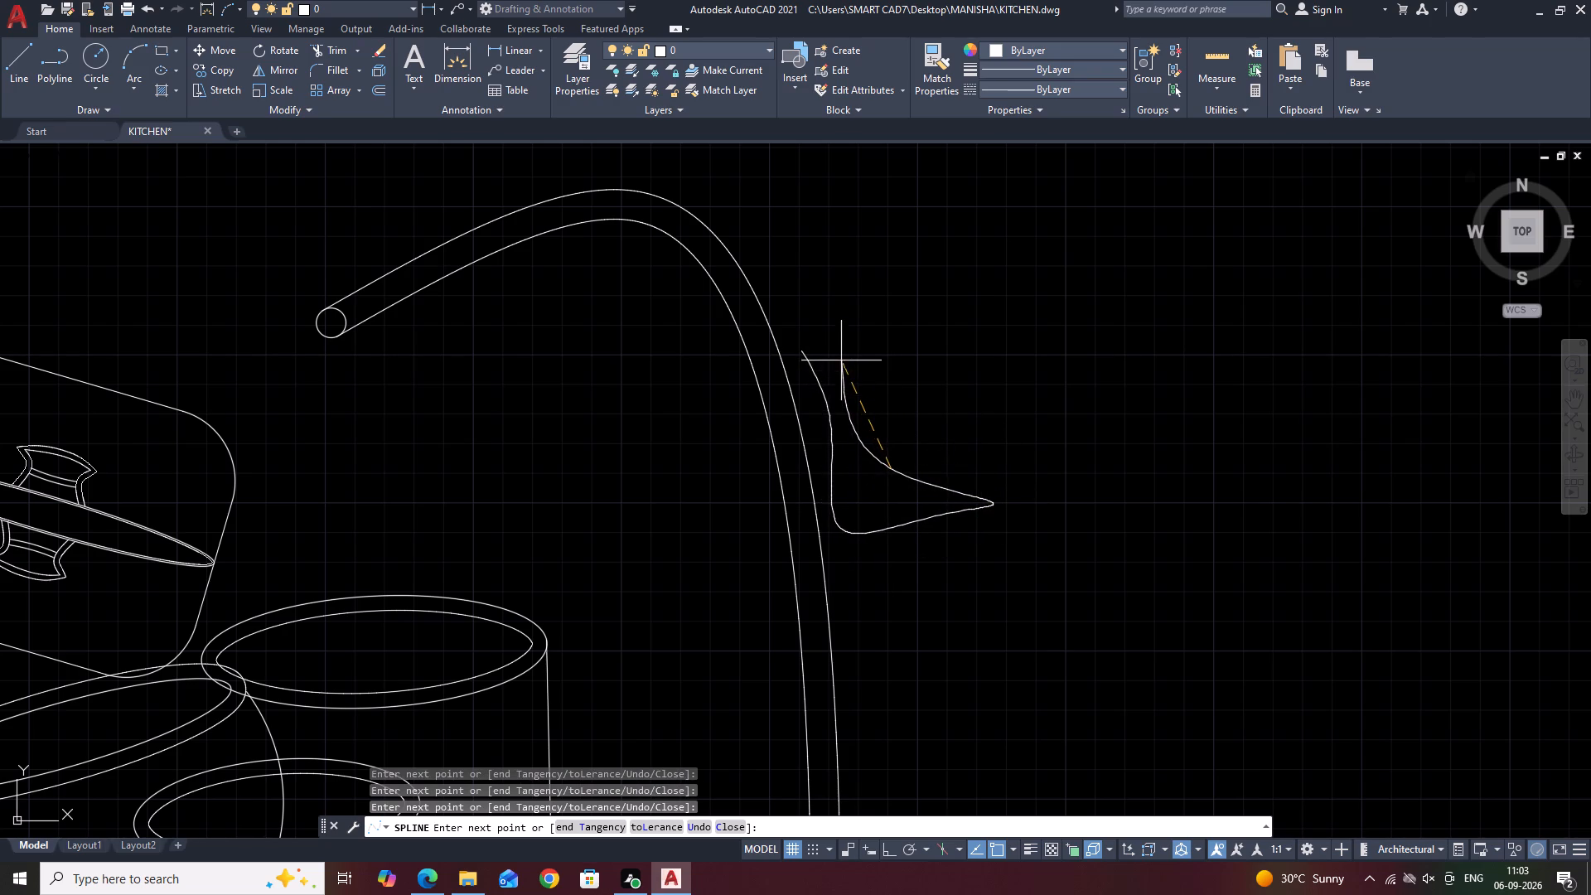
key(Return)
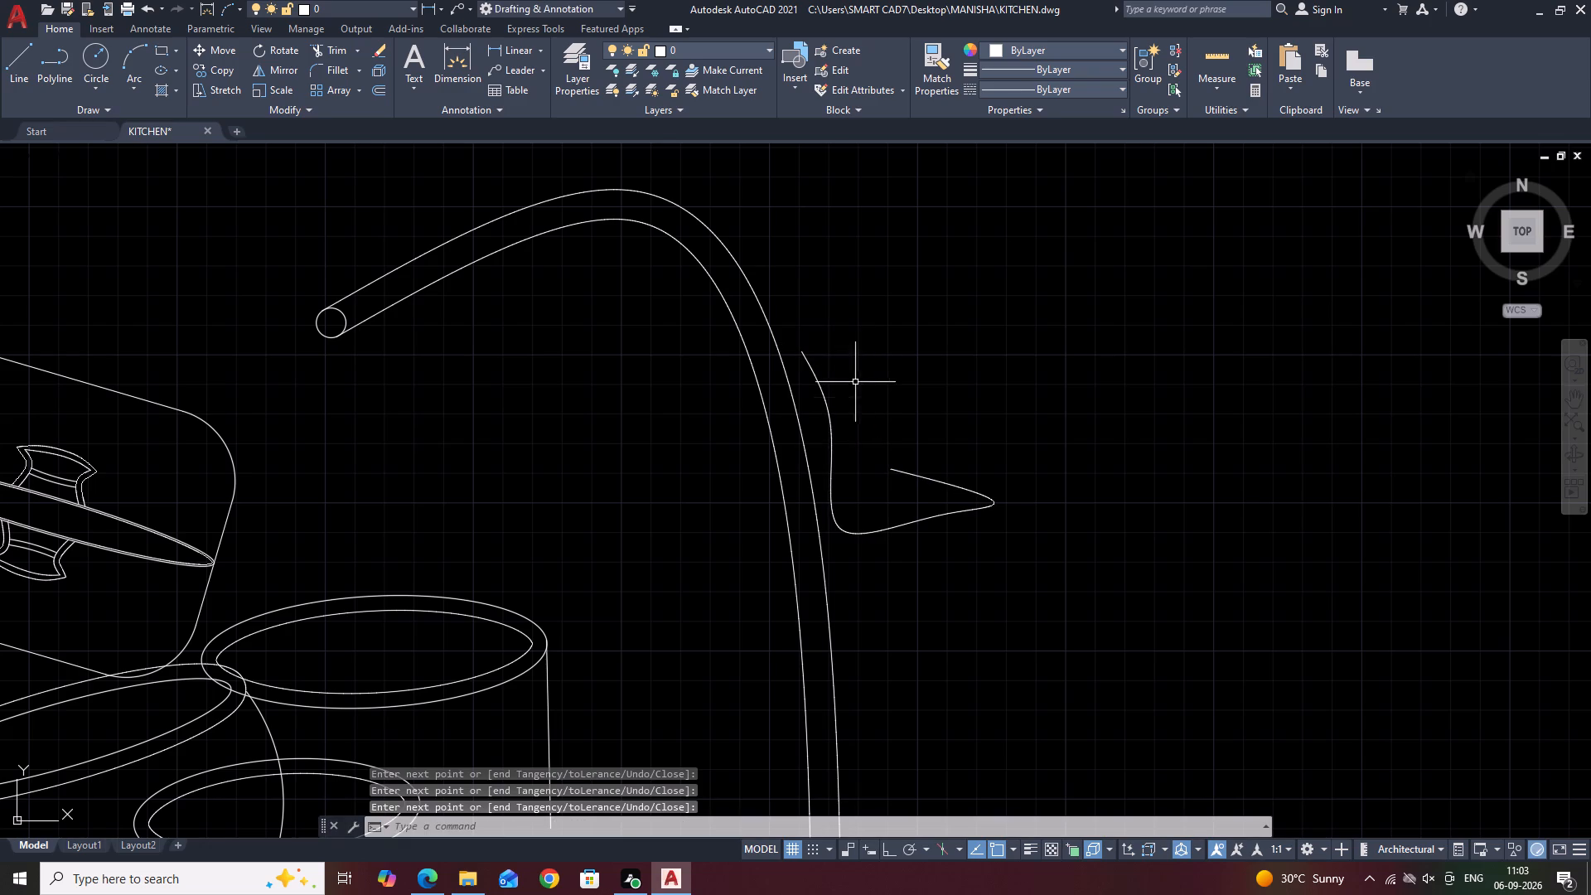
Close the outline with a second spline curving from the first spline's inner end up to its starting point beside the spout.
key(space)
drag(888, 471, 888, 463)
click(883, 397)
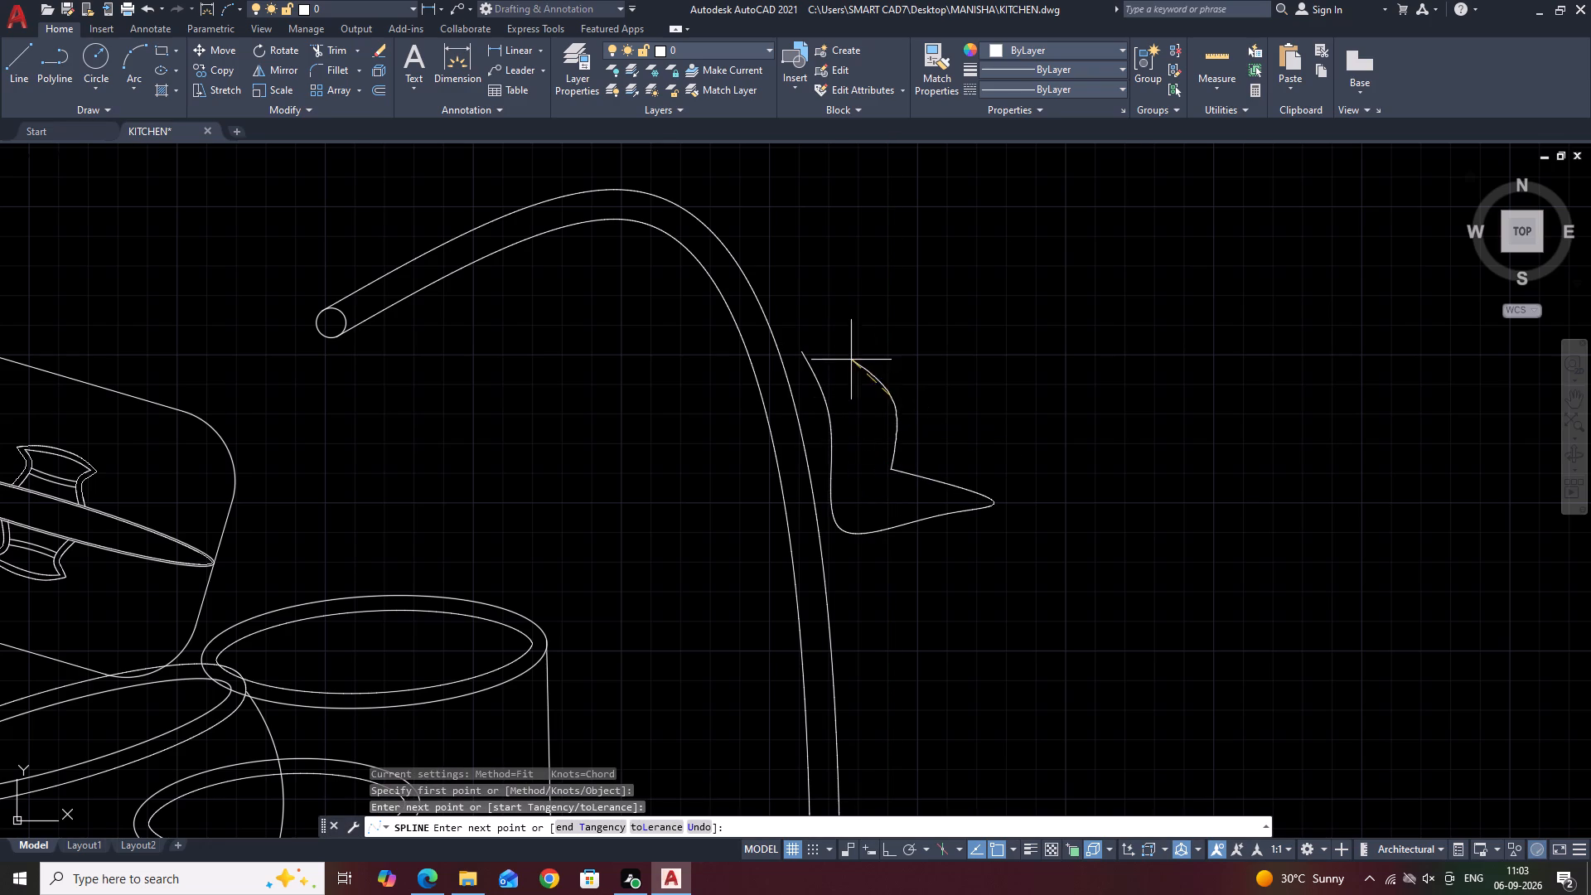
click(805, 348)
key(space)
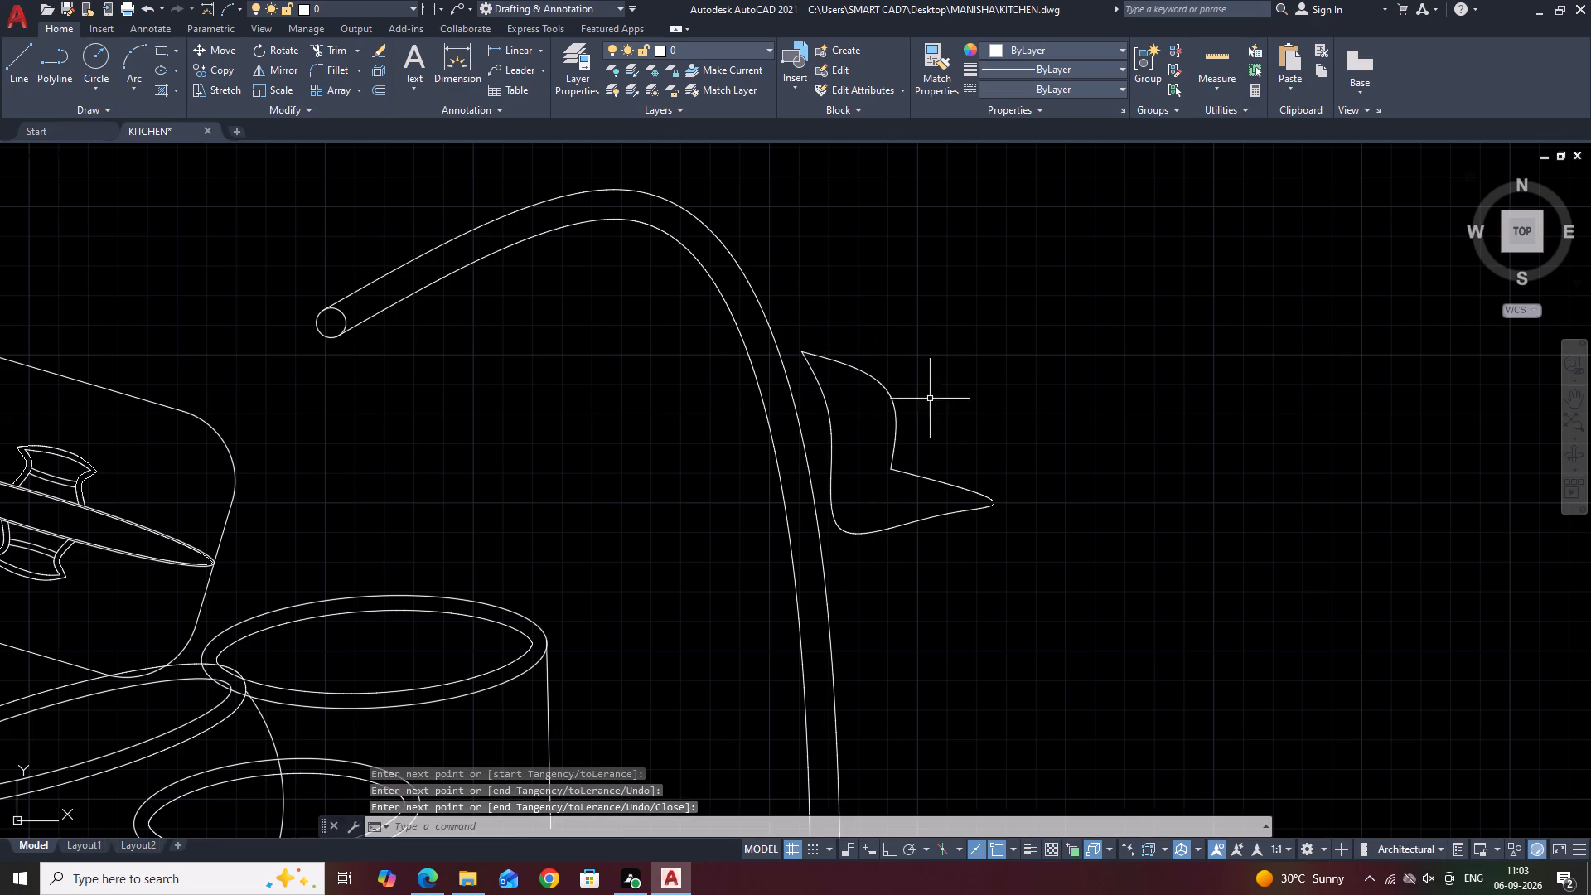
Draw a narrow, slightly tilted ellipse just above the new pointed spline shape, on its side away from the spout.
scroll(926, 384, down, 4)
middle_drag(1026, 307, 863, 429)
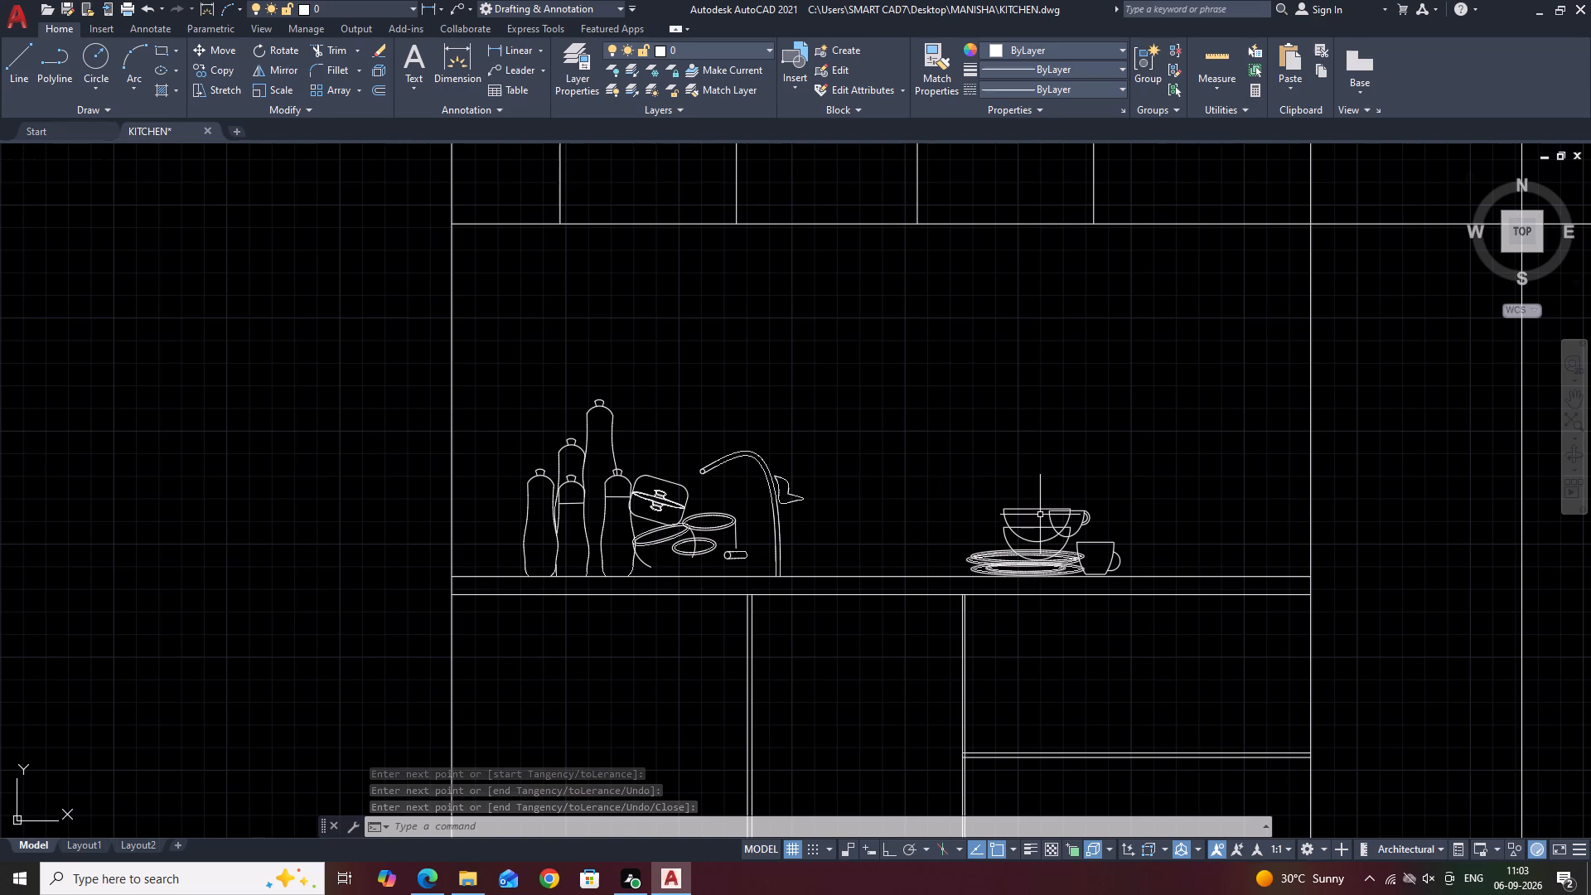
key(e)
key(l)
key(space)
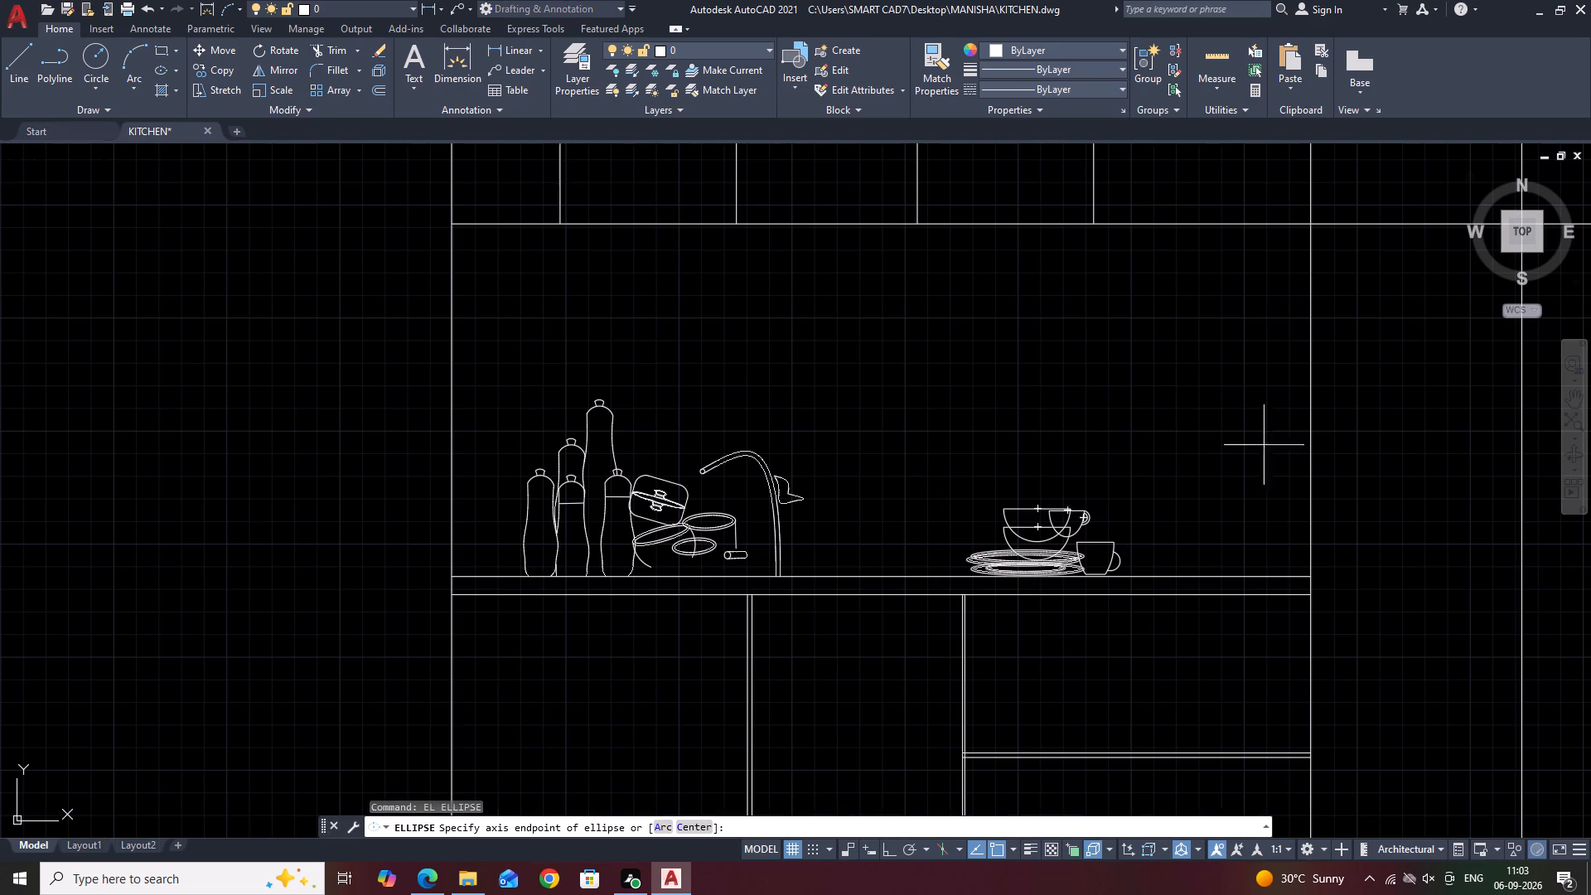
scroll(791, 467, up, 3)
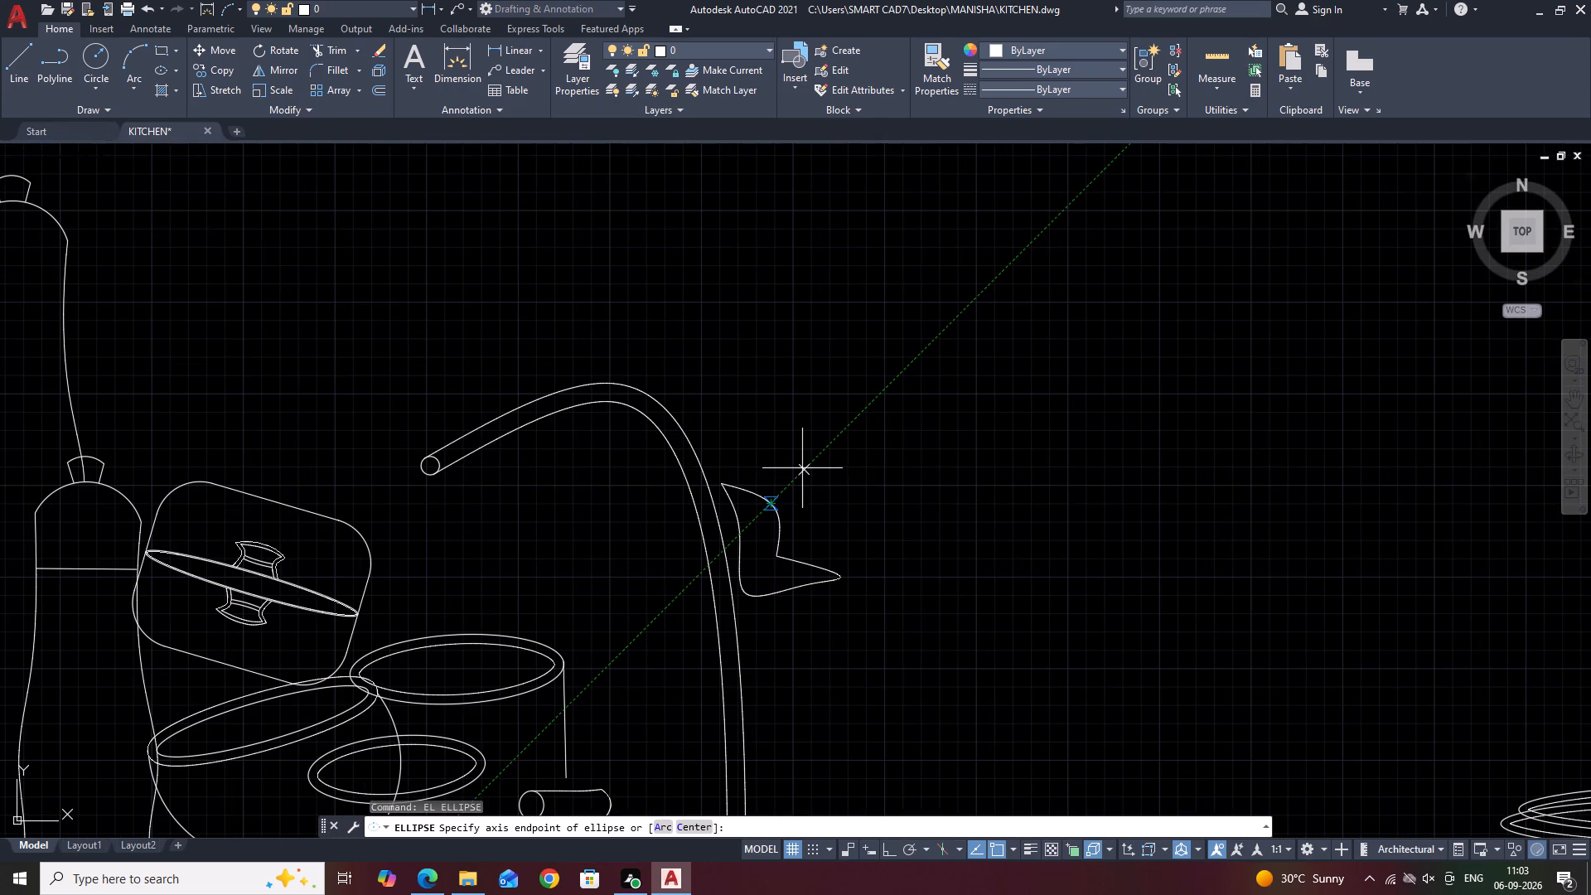
click(775, 472)
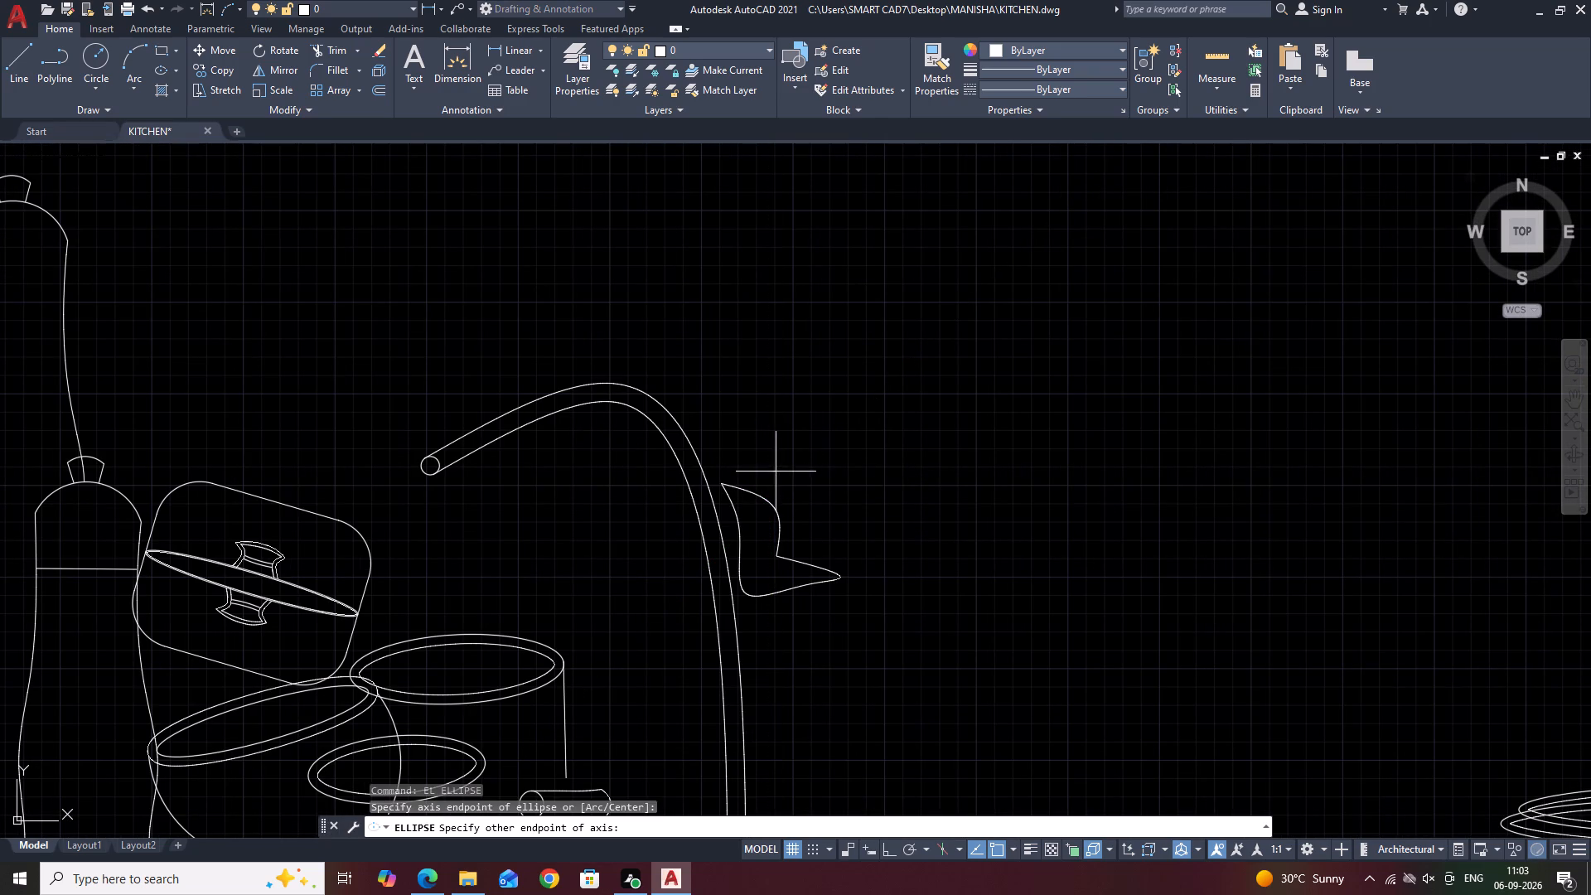
click(884, 461)
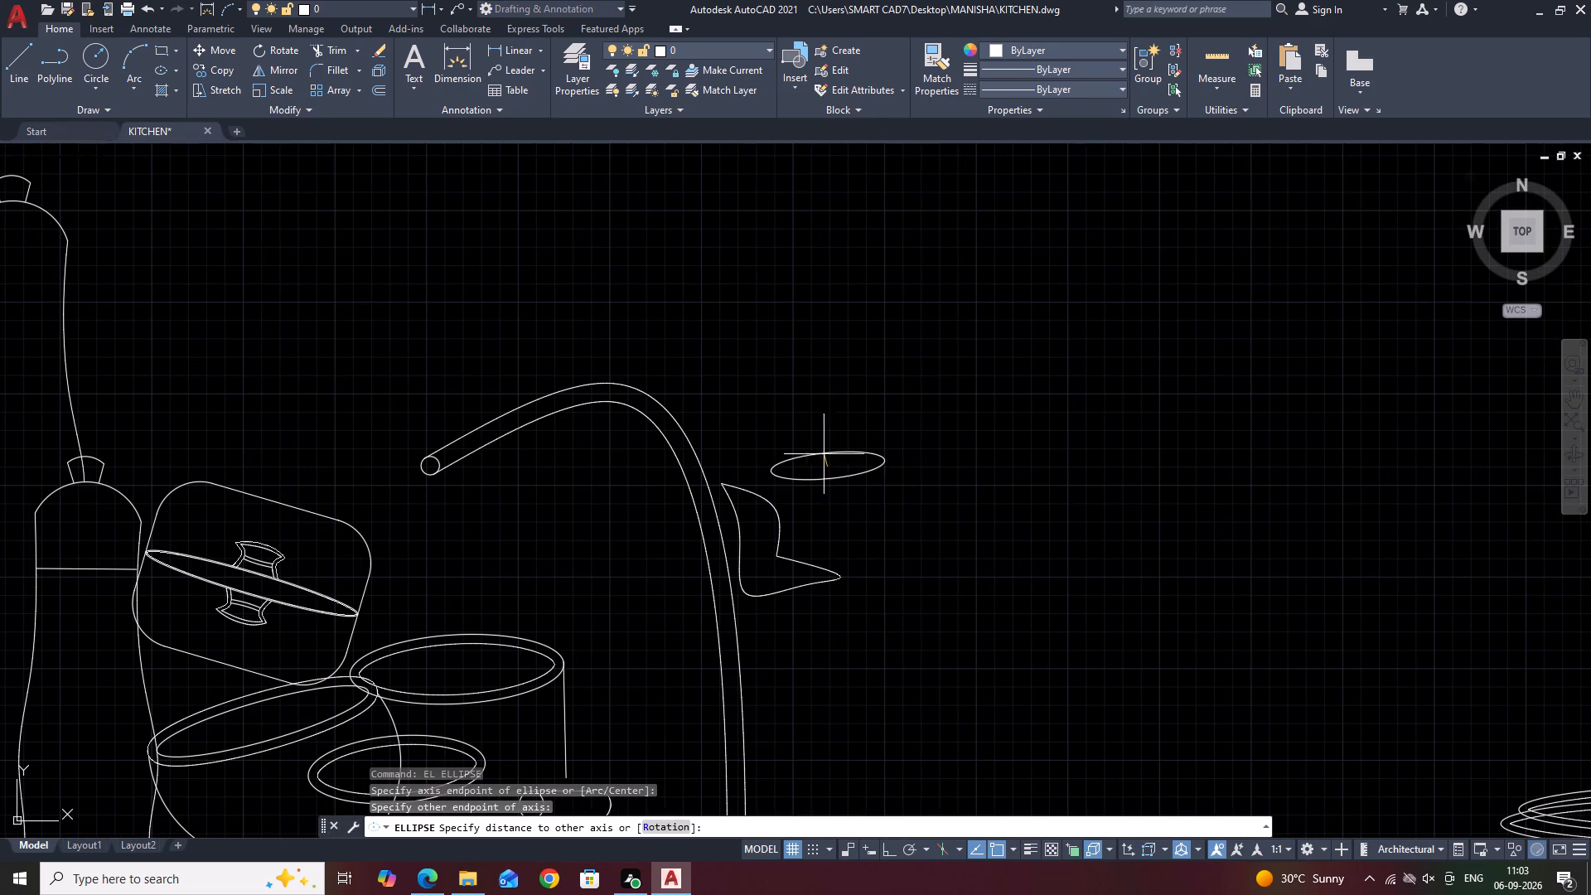
click(837, 456)
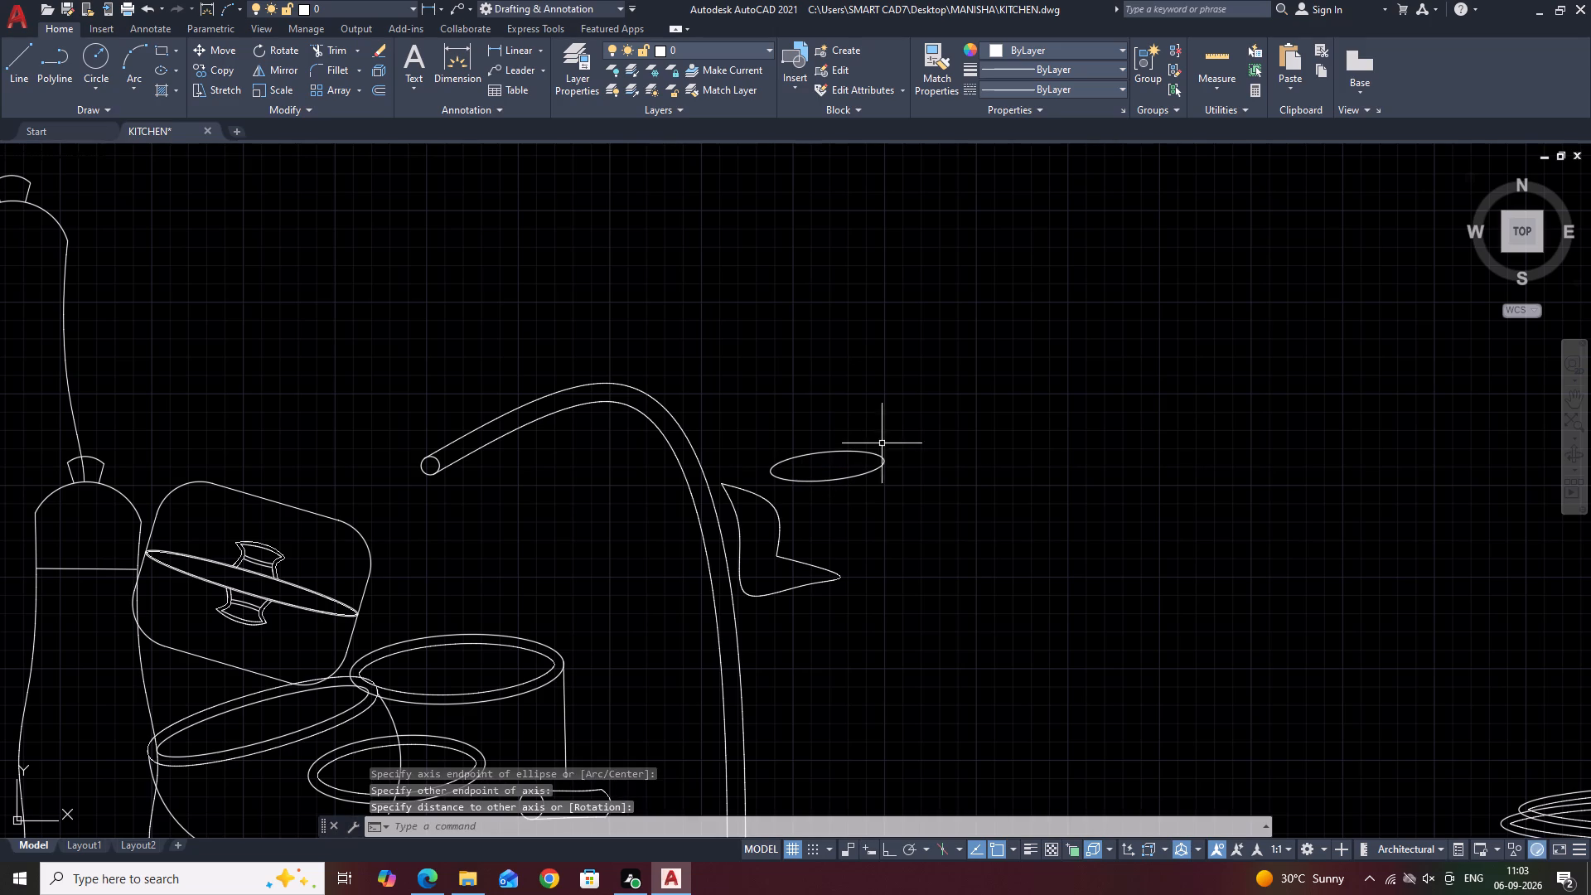
Draw a single-segment polyline from the ellipse's end nearest the spout, sloping down and inward beneath it as the vessel's side.
middle_drag(883, 445, 893, 468)
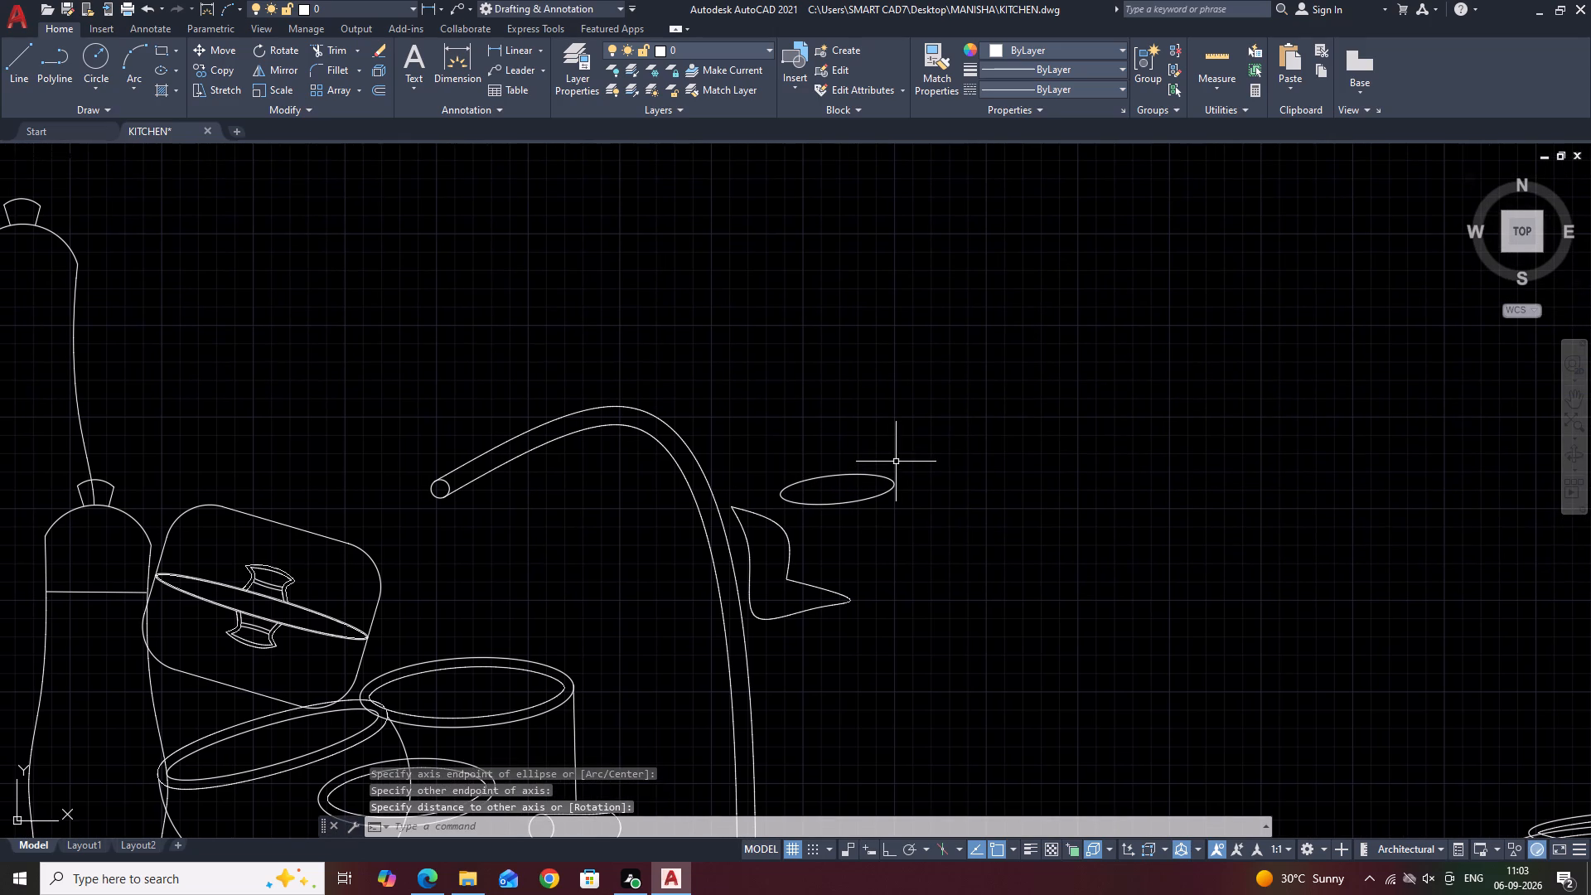
key(p)
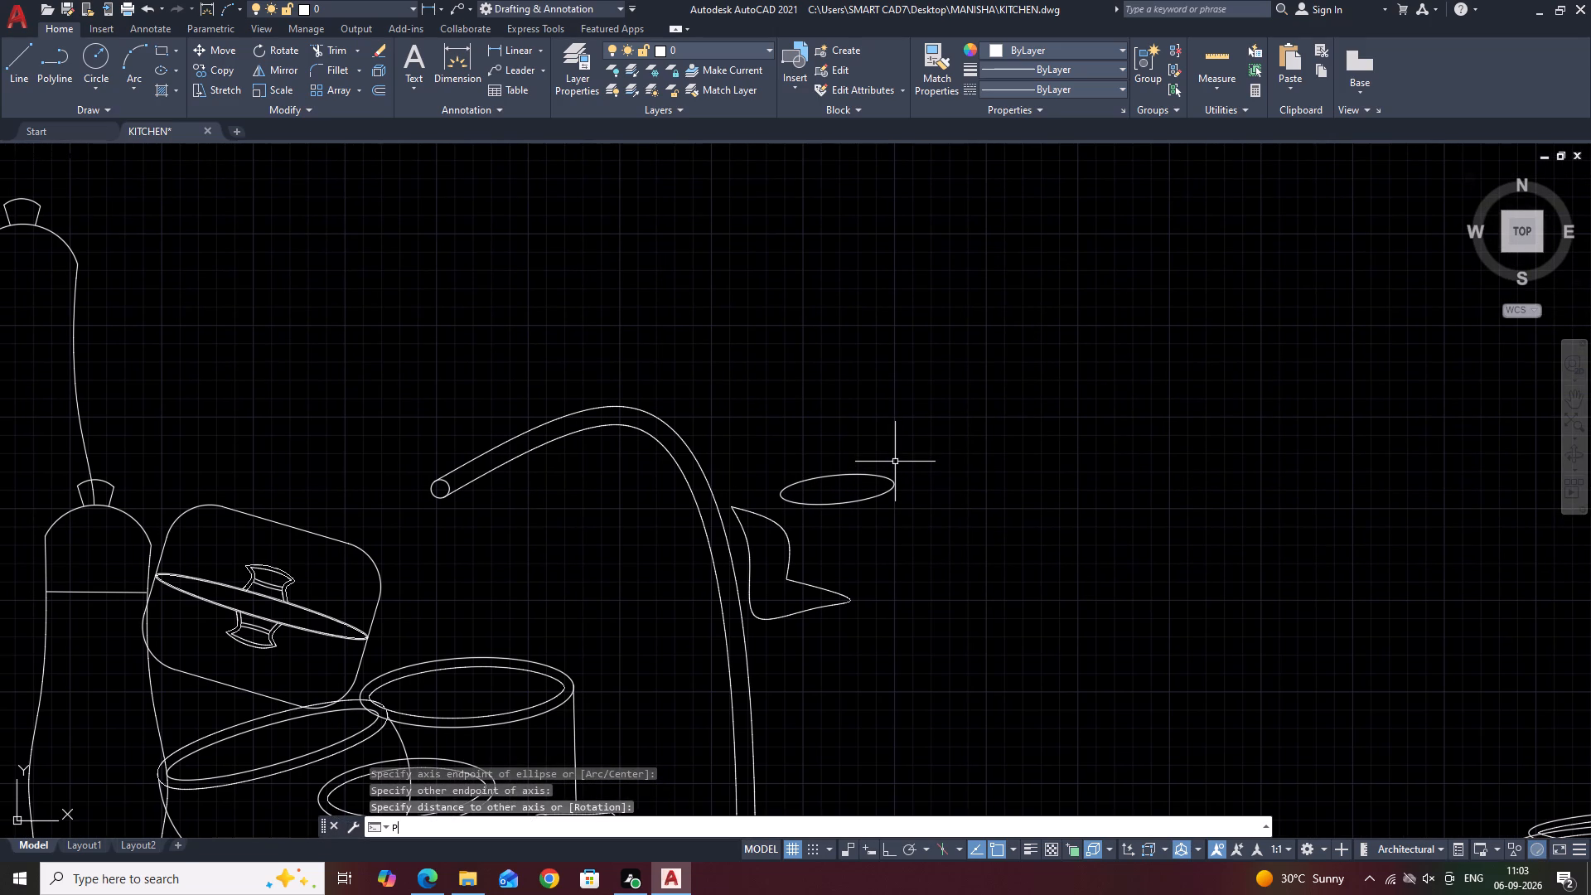
key(l)
key(space)
scroll(786, 515, up, 2)
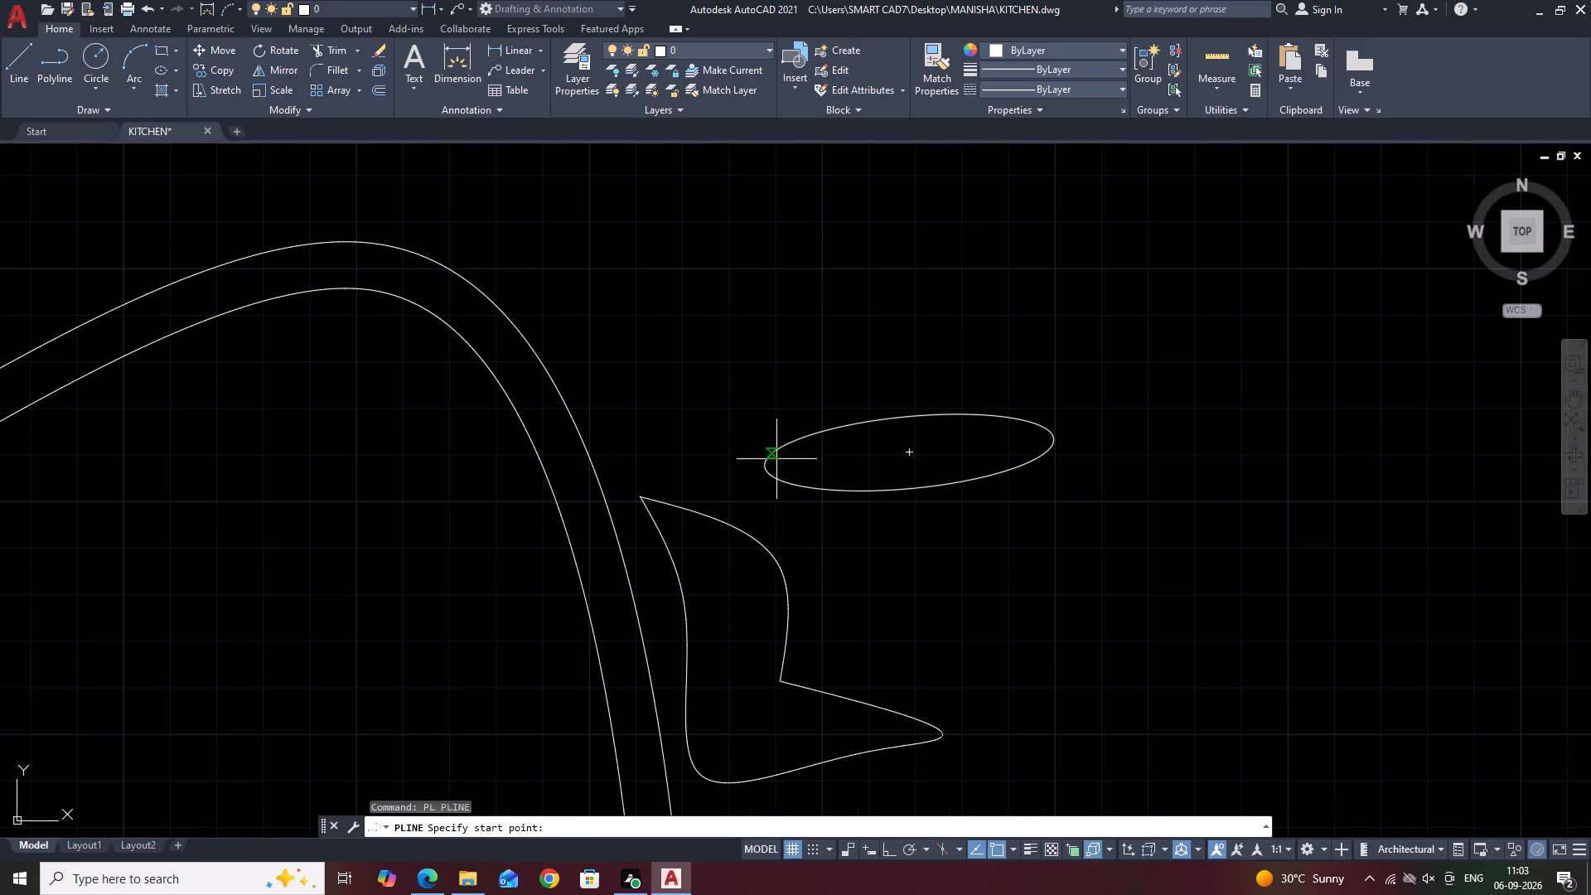
click(762, 467)
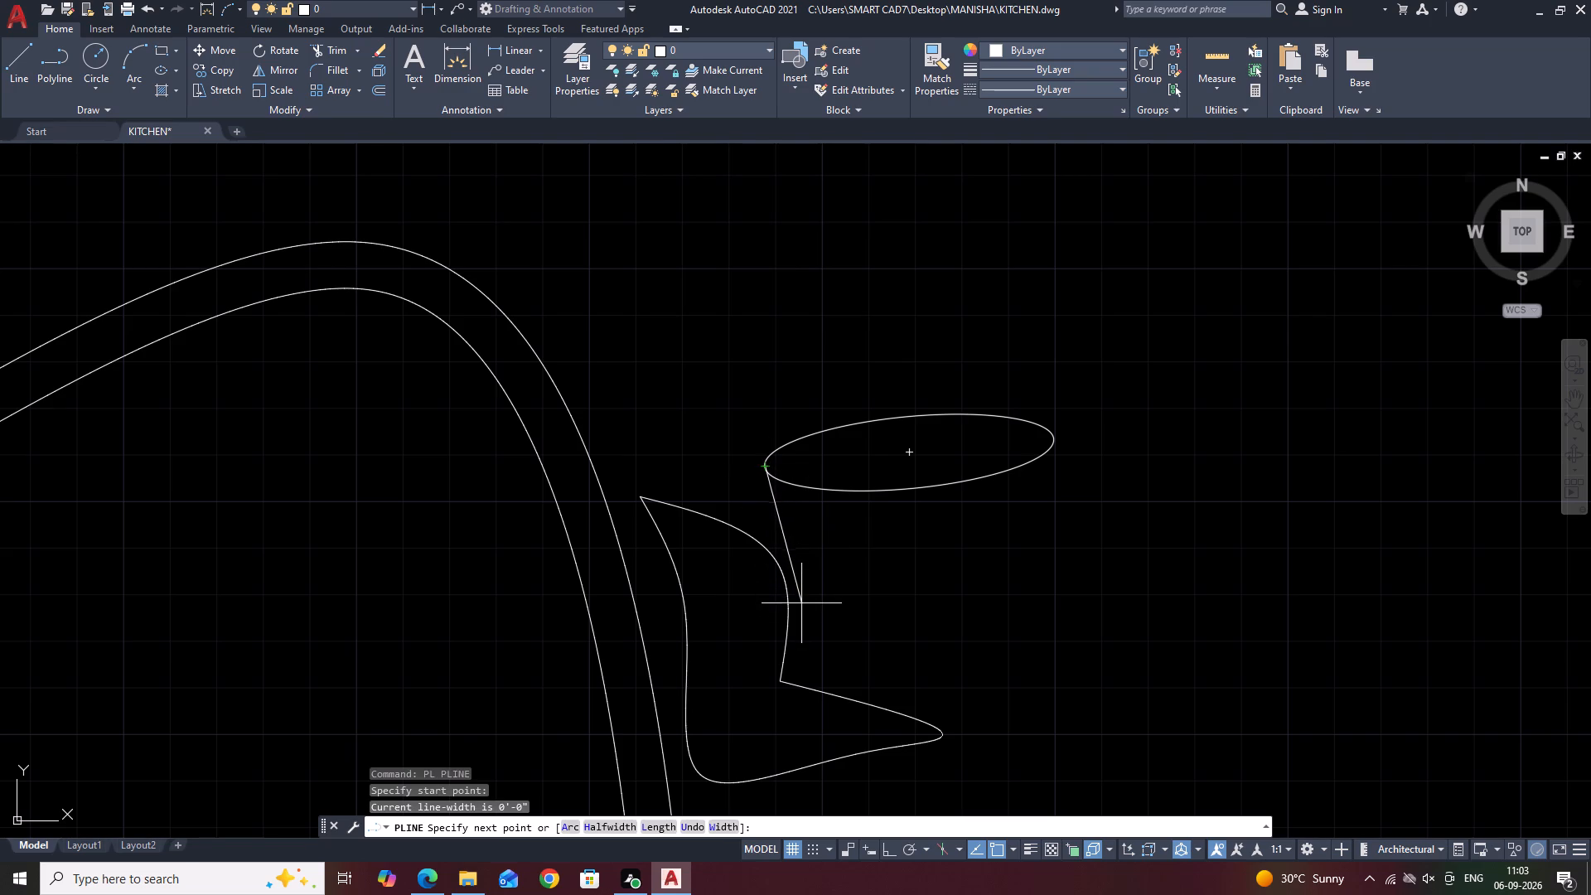
click(803, 617)
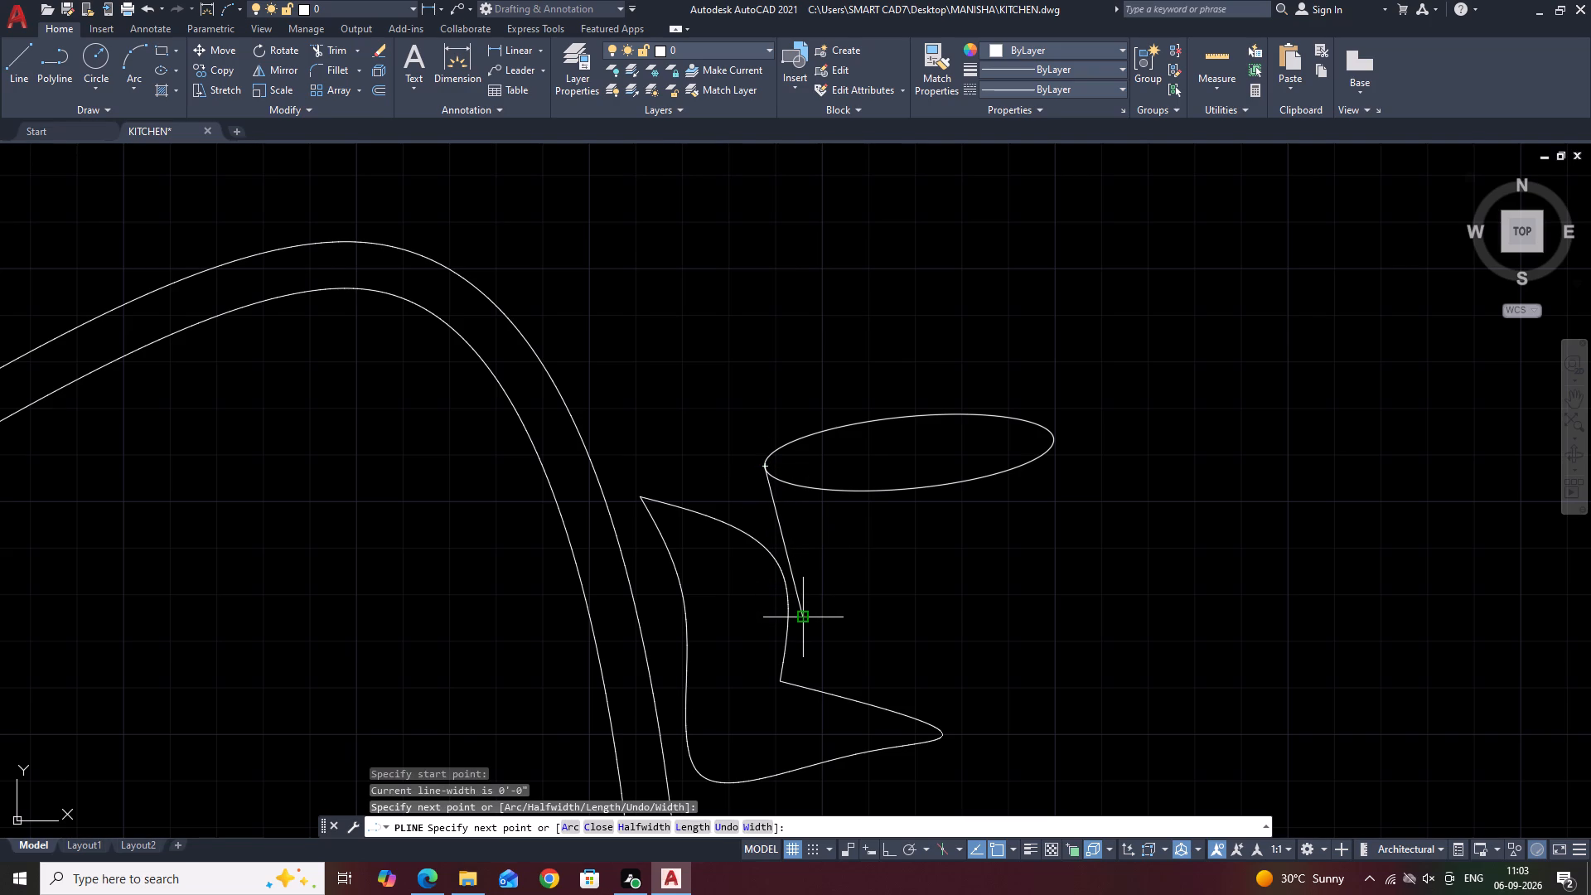
key(Escape)
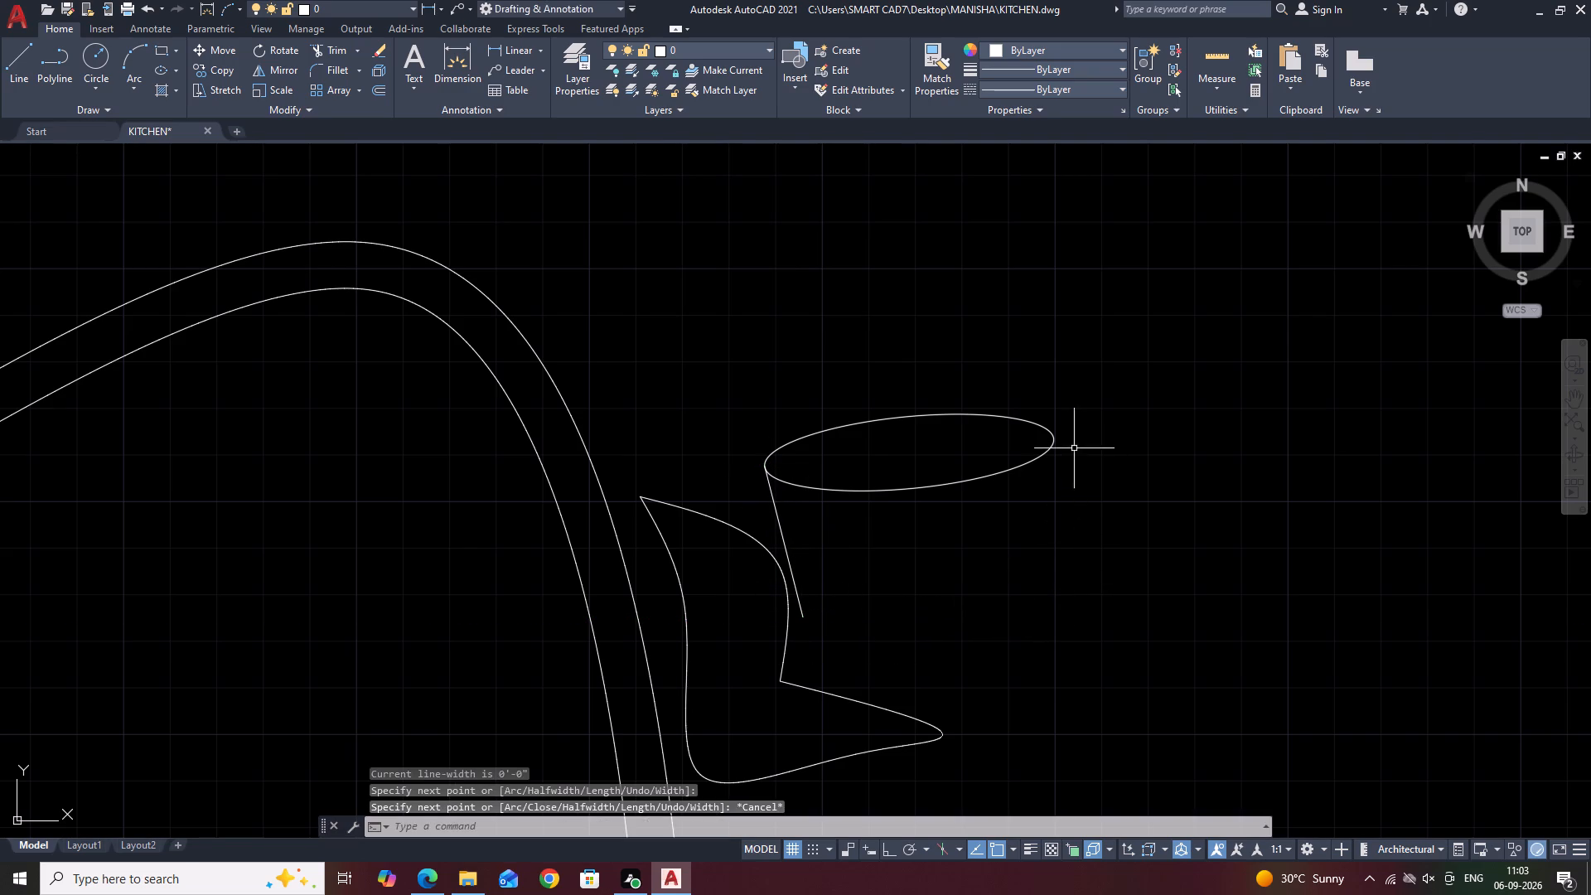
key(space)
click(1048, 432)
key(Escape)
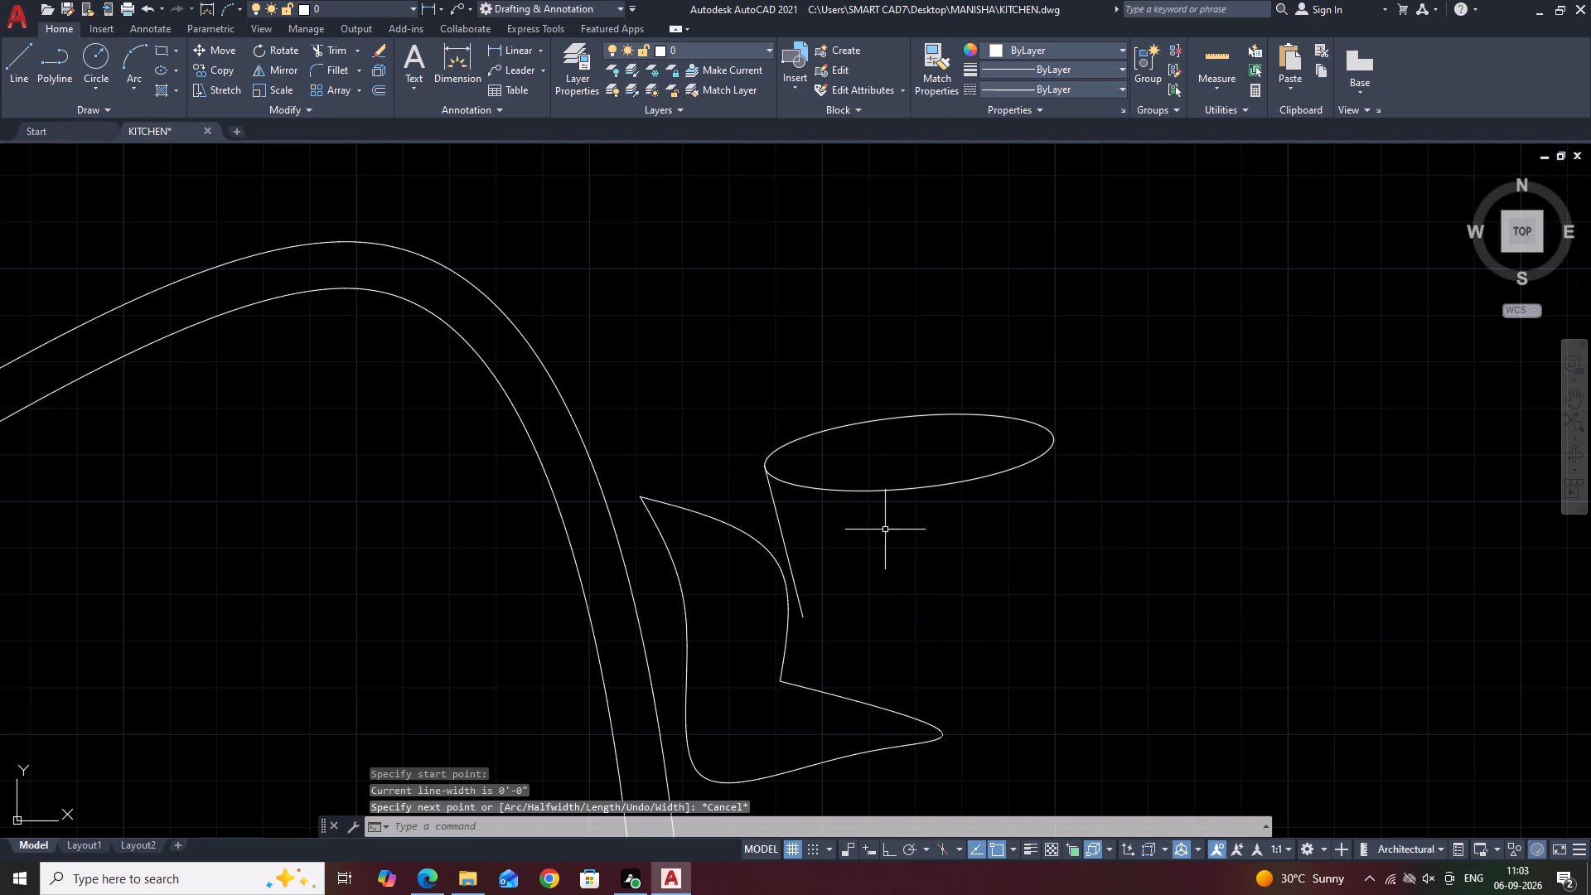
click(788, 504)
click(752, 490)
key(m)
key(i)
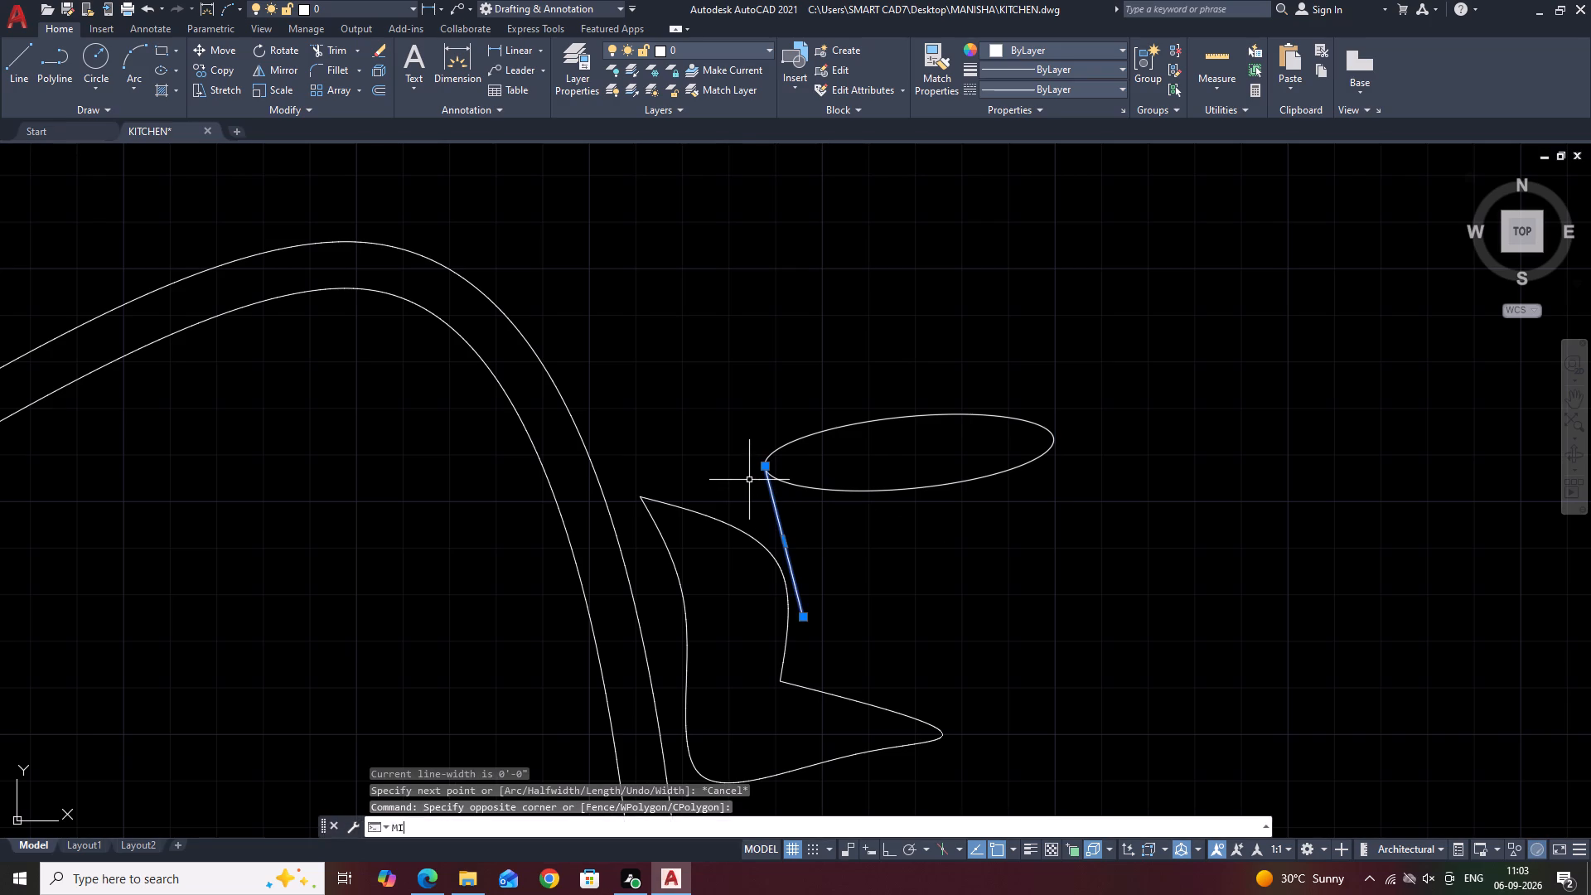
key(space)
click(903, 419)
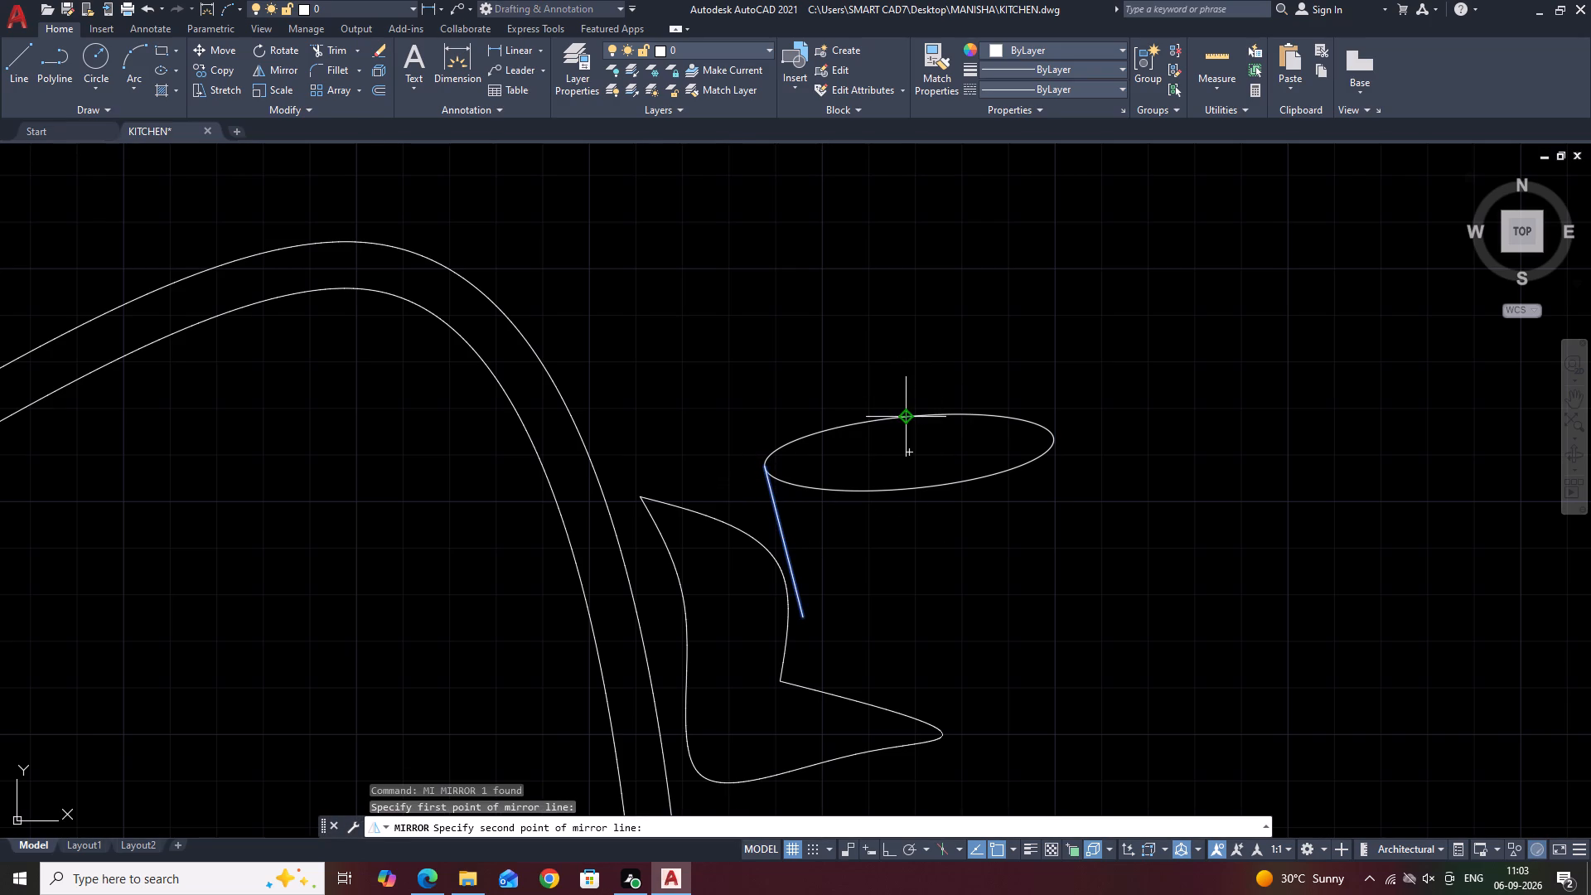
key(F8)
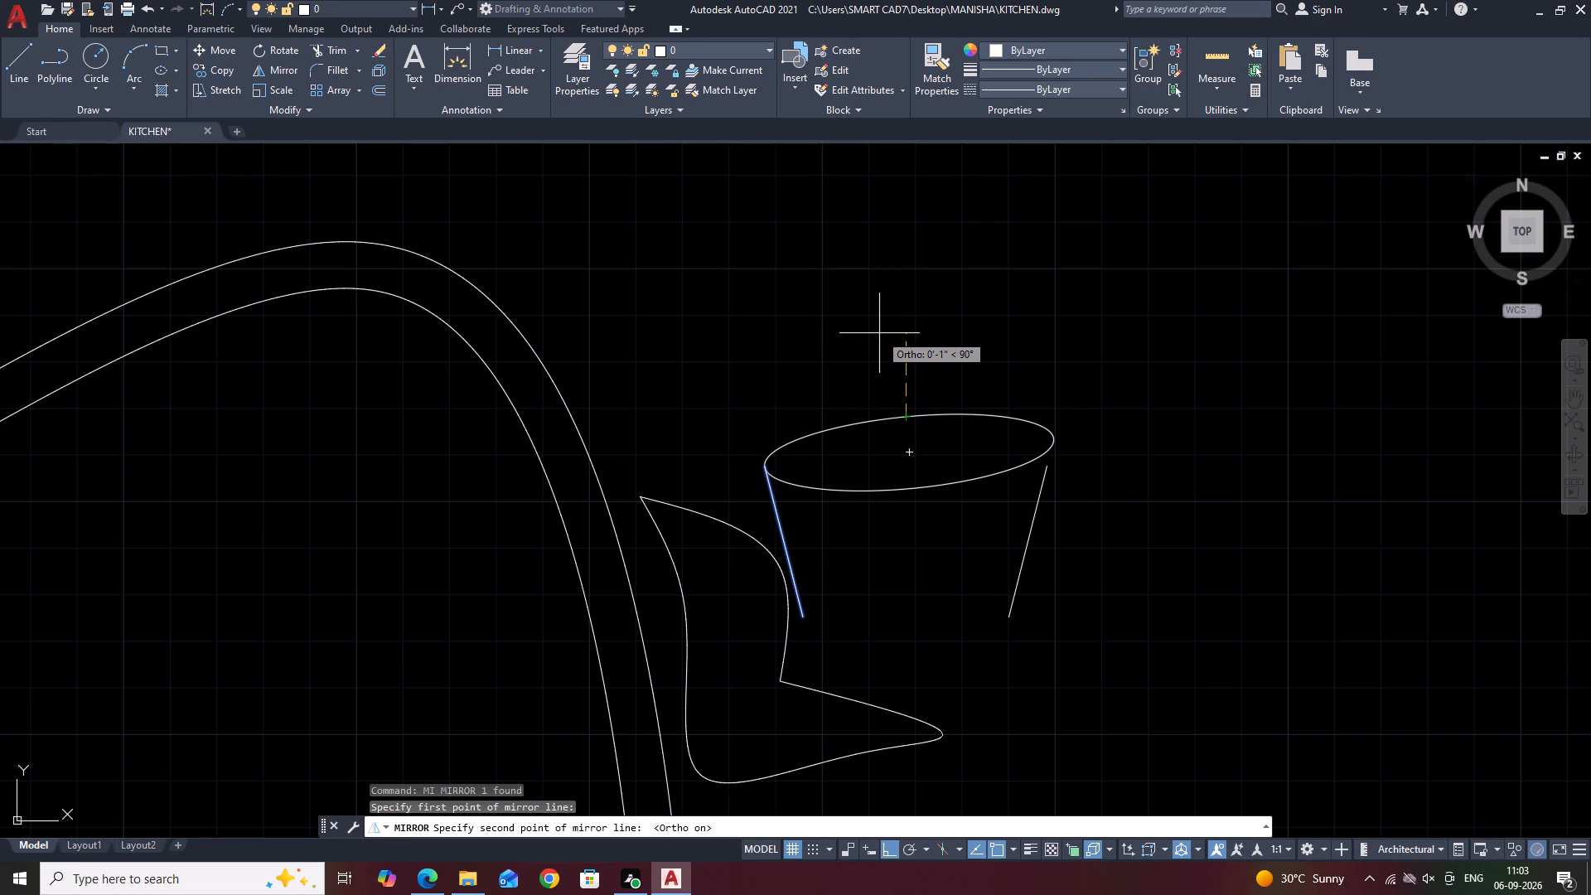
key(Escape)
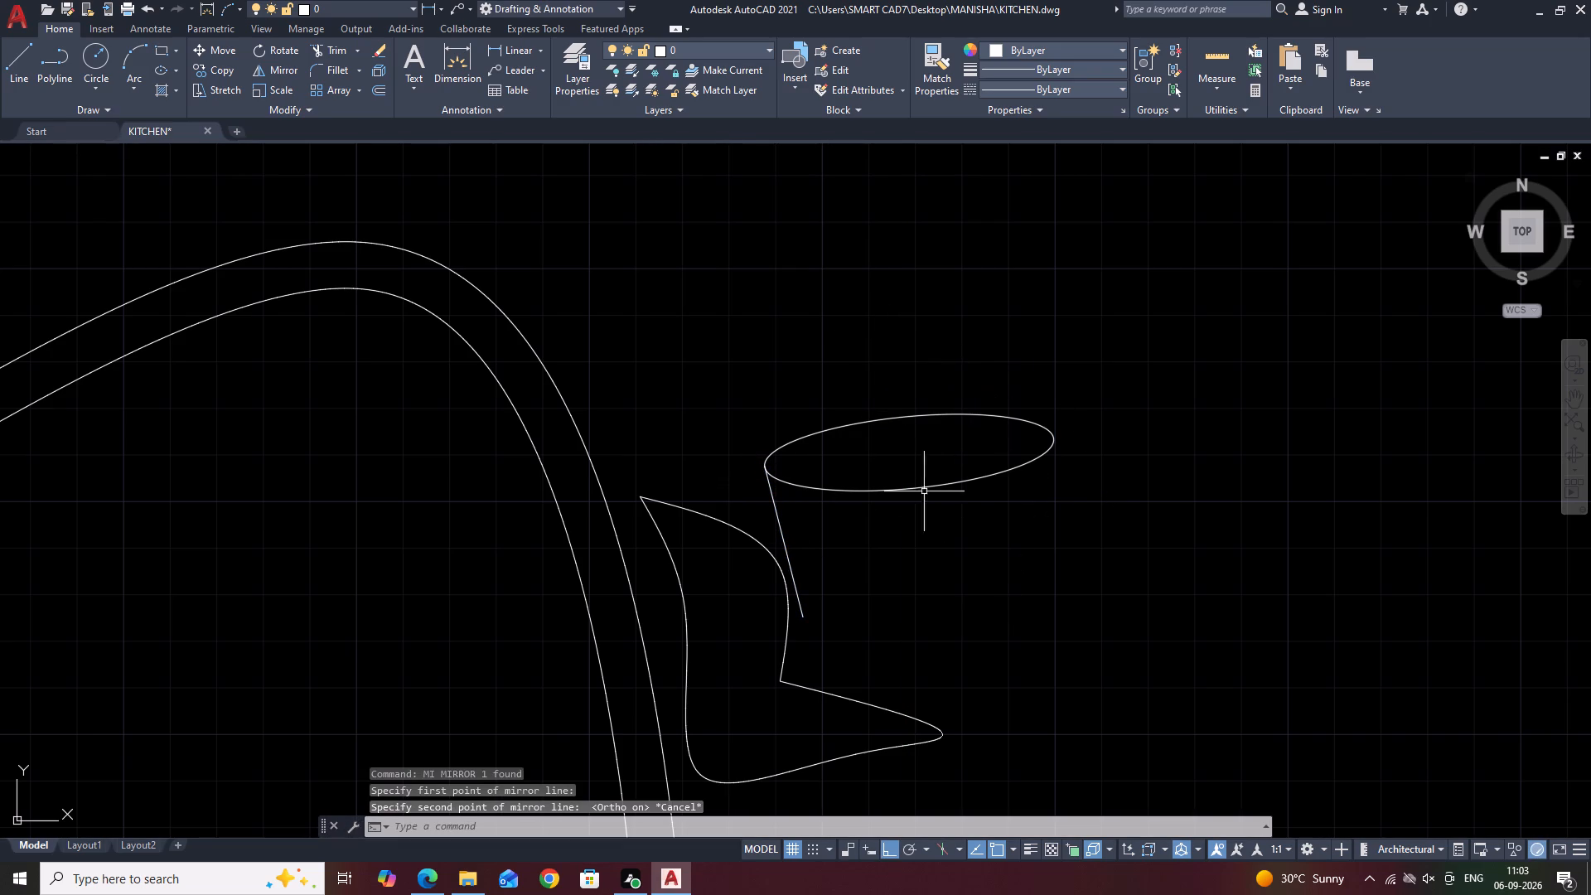
Draw the vessel's second side as a line from the ellipse's end farthest from the spout, sloping down and slightly outward.
key(l)
key(space)
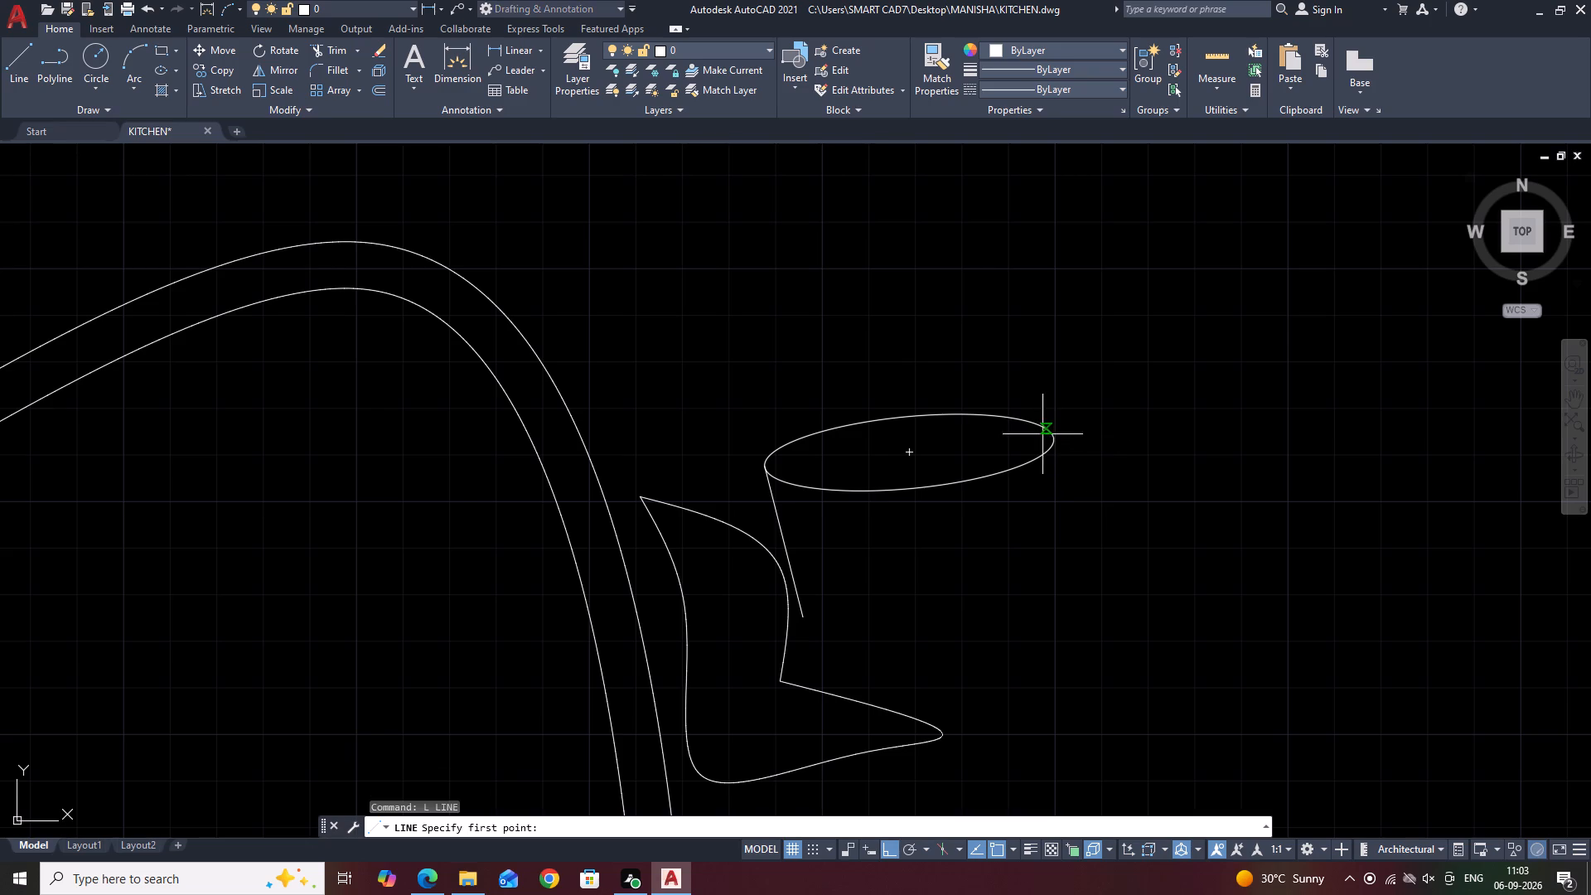
click(1053, 441)
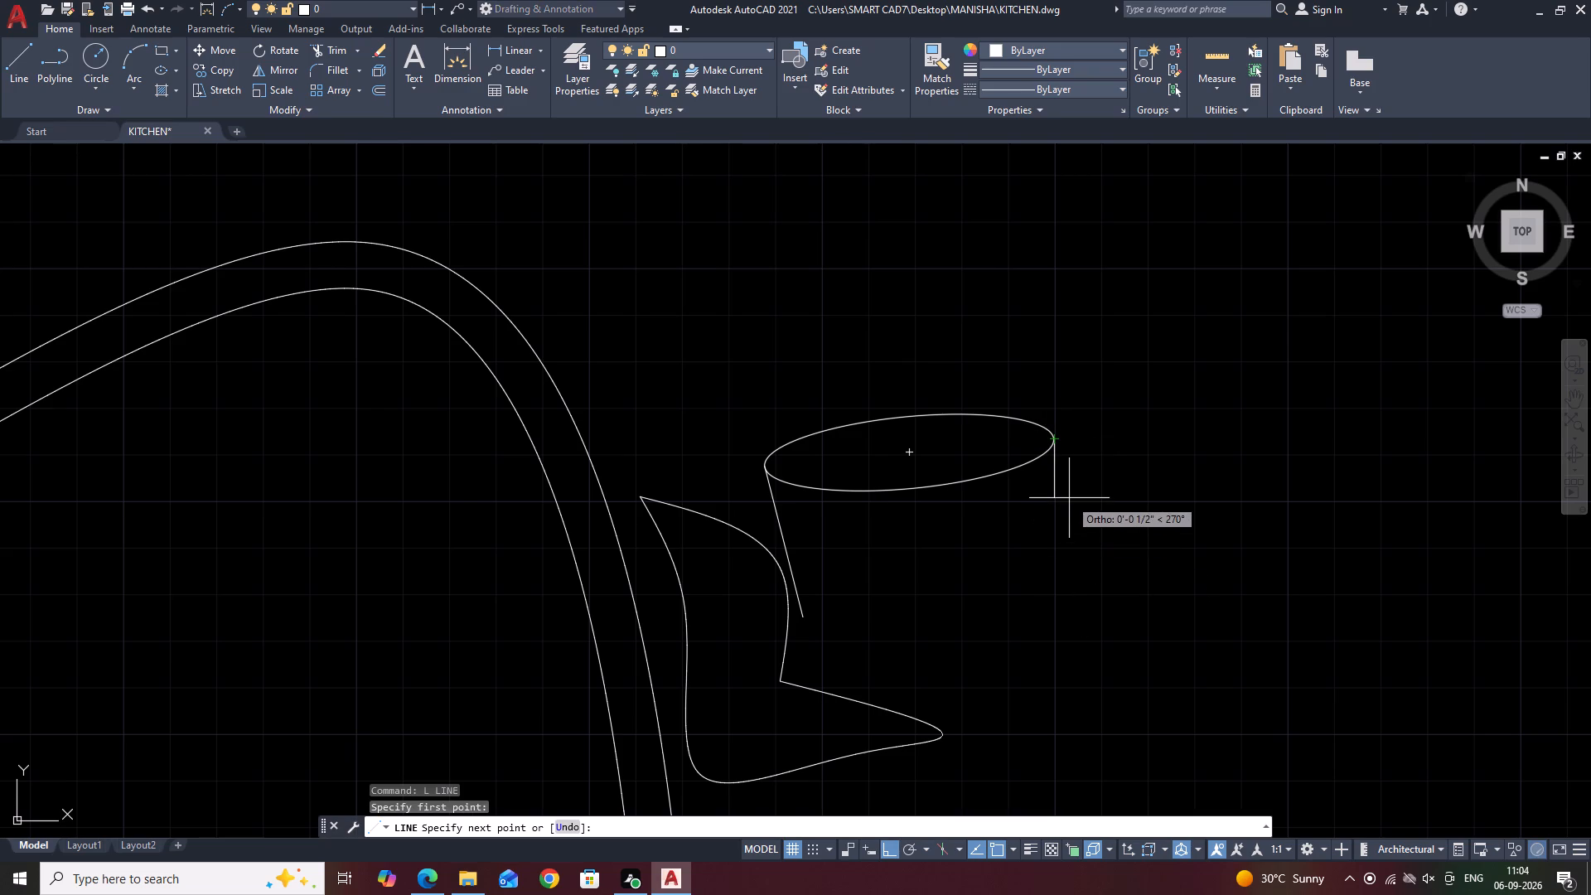
key(F8)
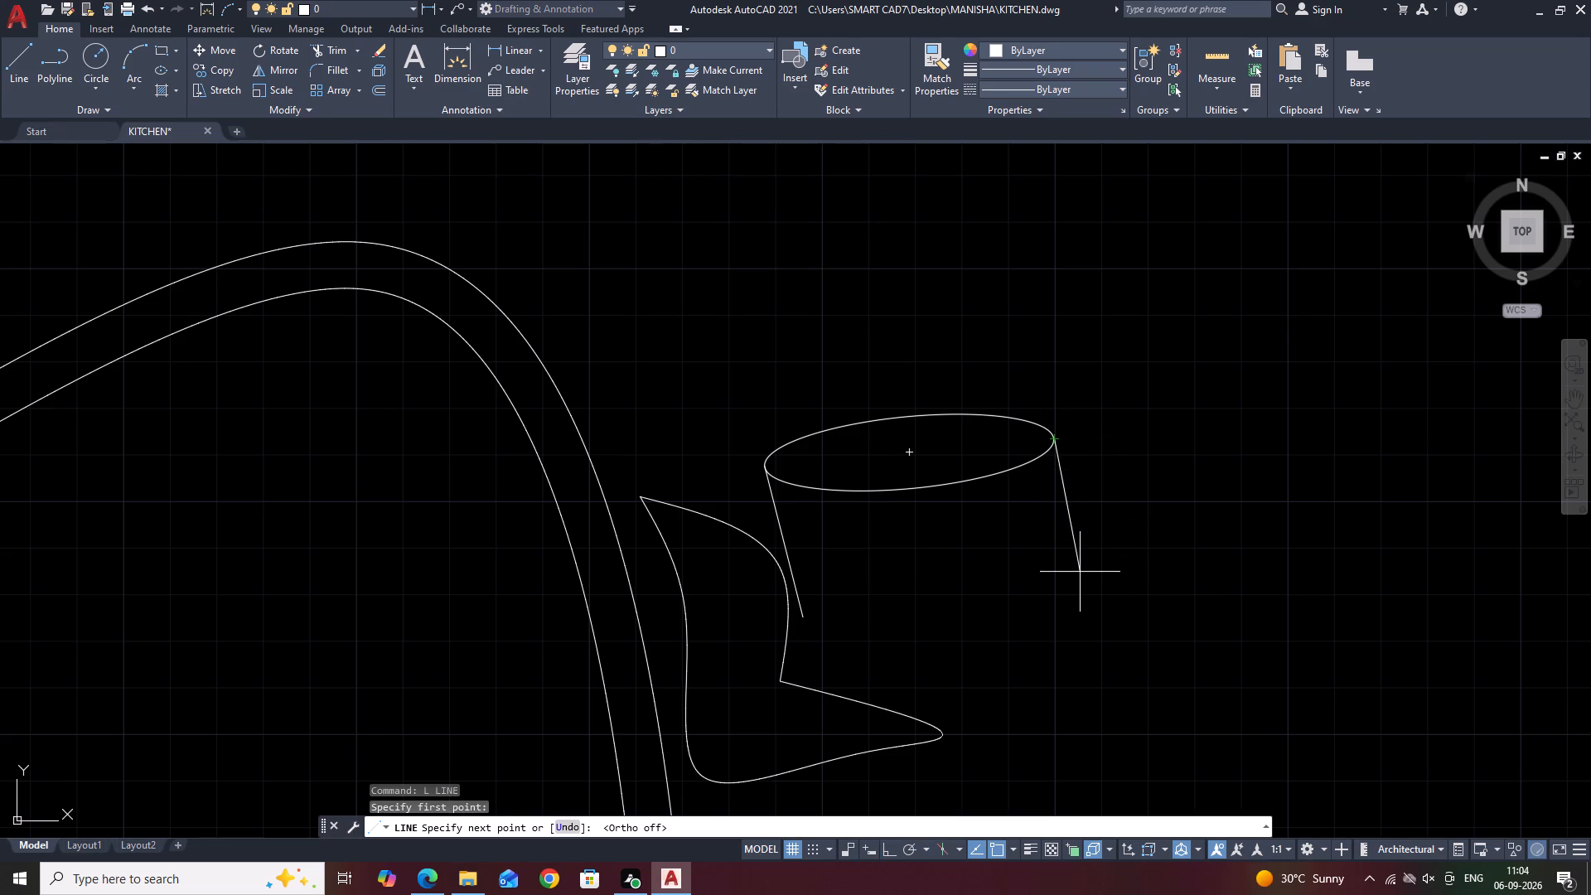
click(1080, 575)
key(Escape)
Draw a three-point arc joining the lower ends of the vessel's two sides and trim the piece overhanging the far side.
middle_drag(1140, 559, 1025, 434)
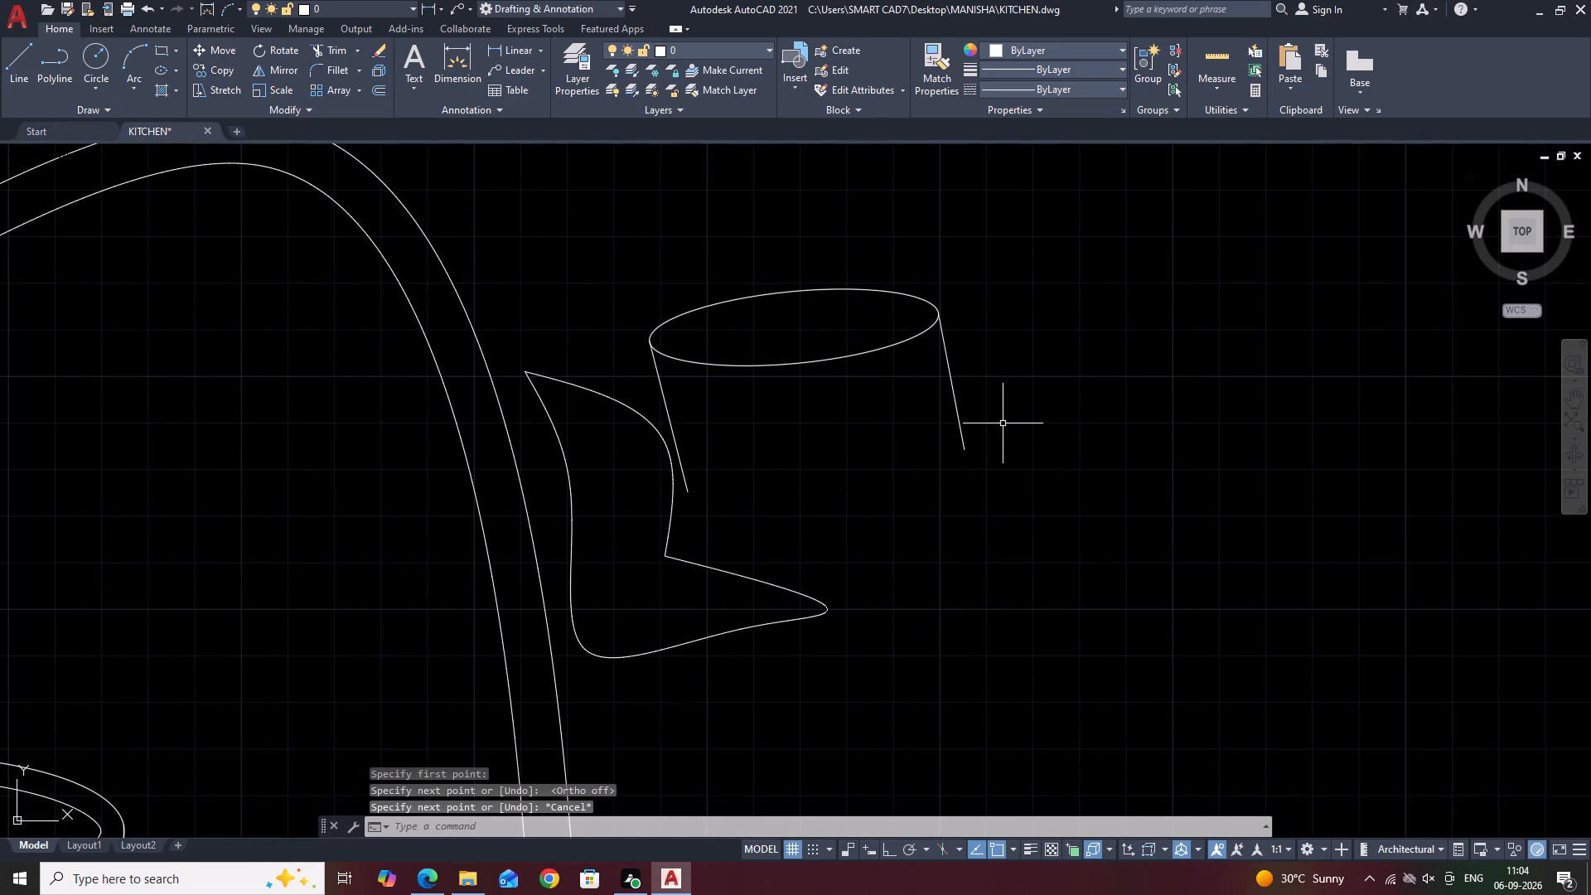
key(a)
key(space)
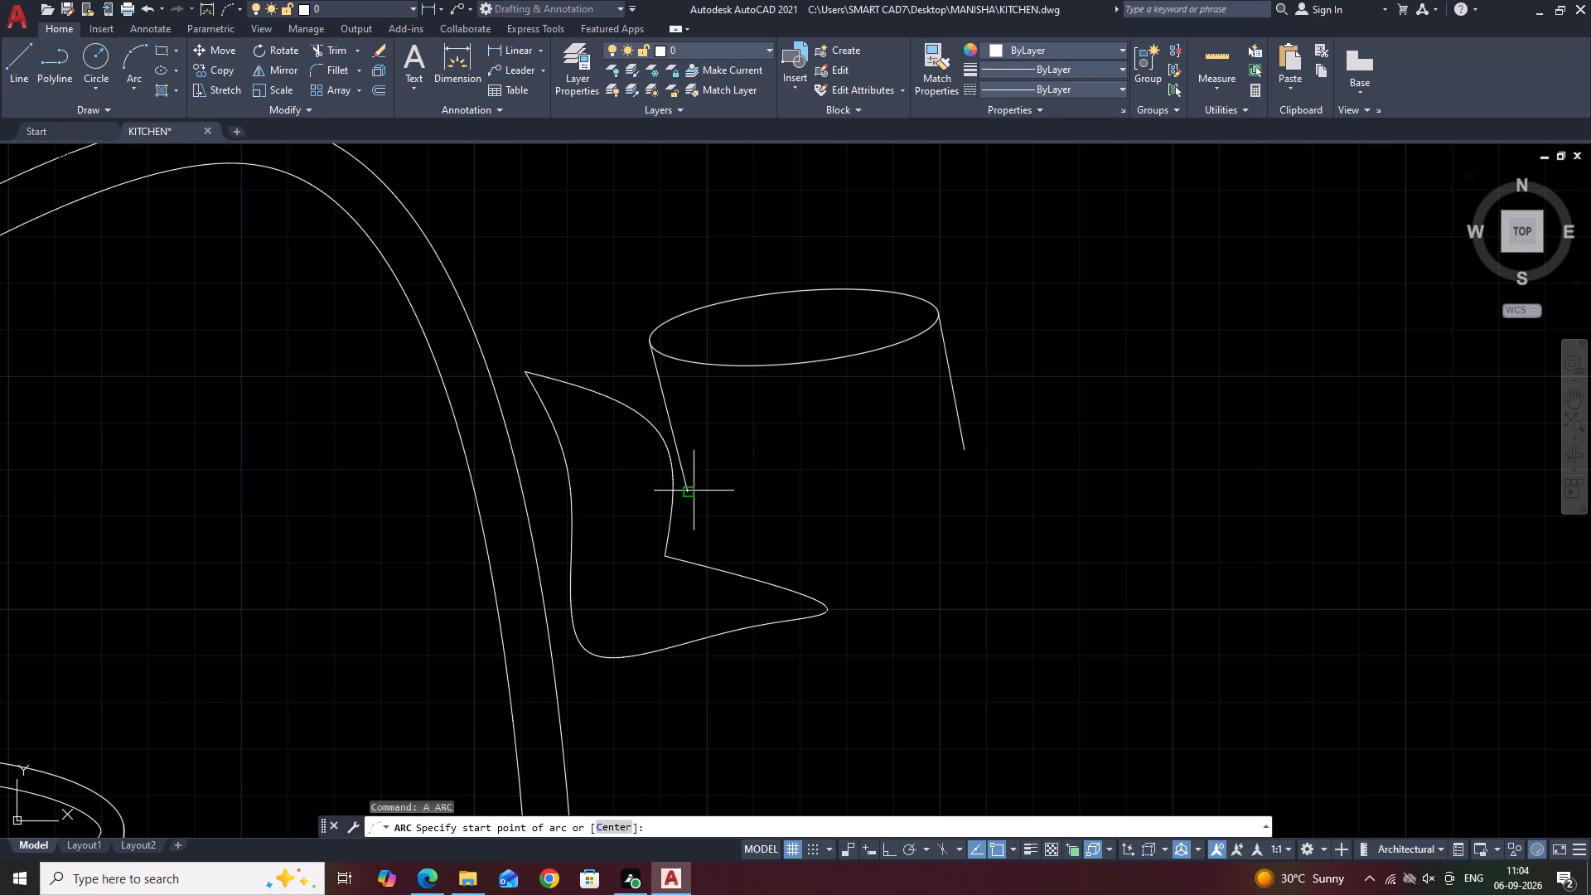
click(682, 497)
click(965, 450)
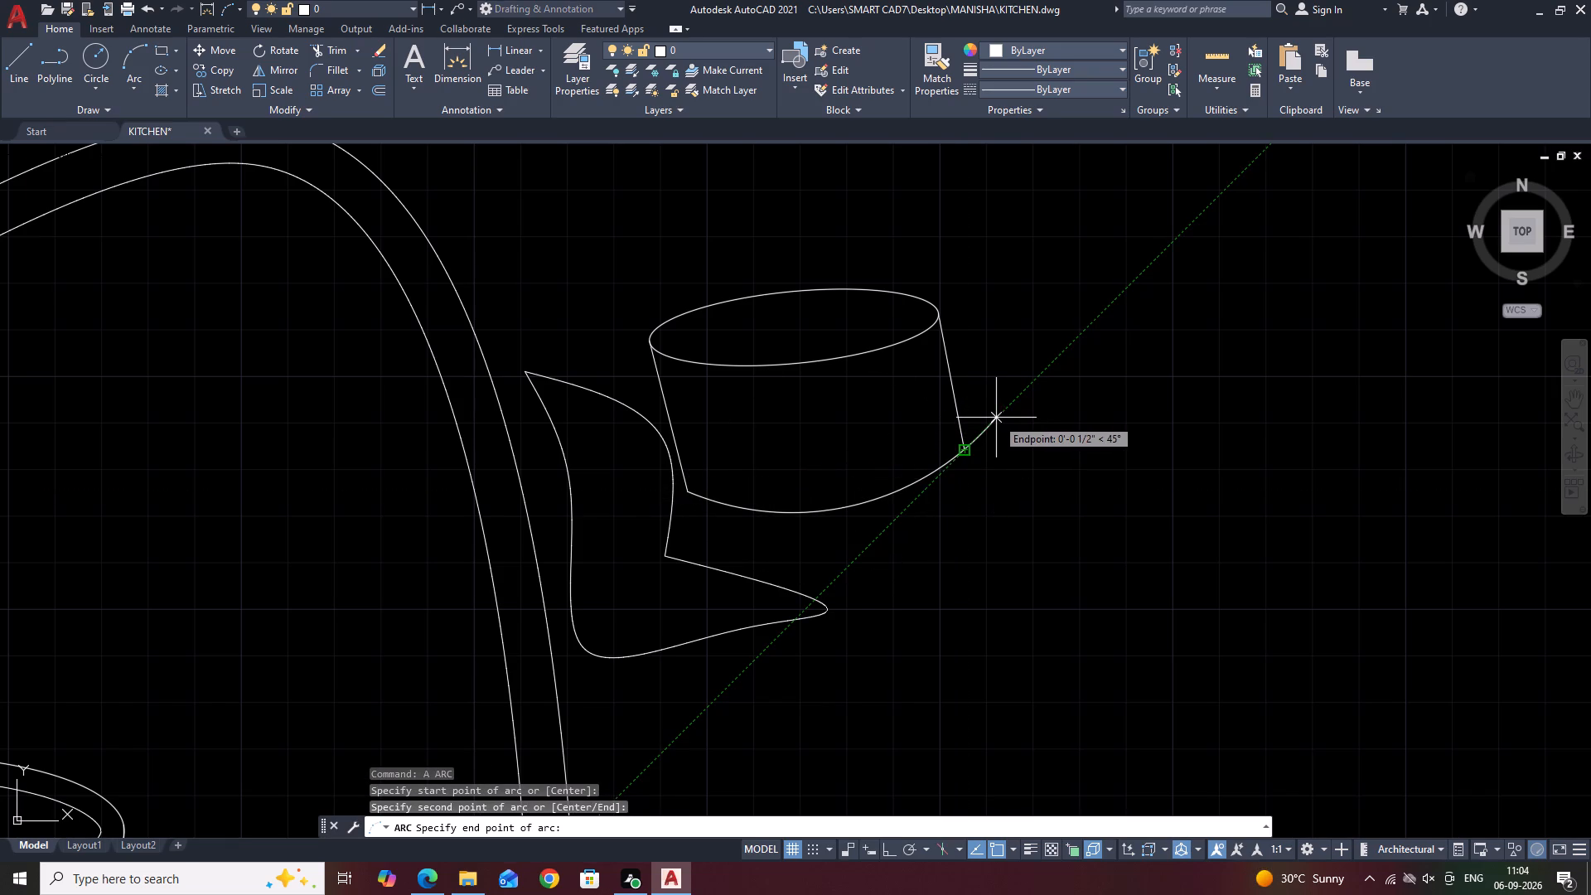
click(990, 414)
key(t)
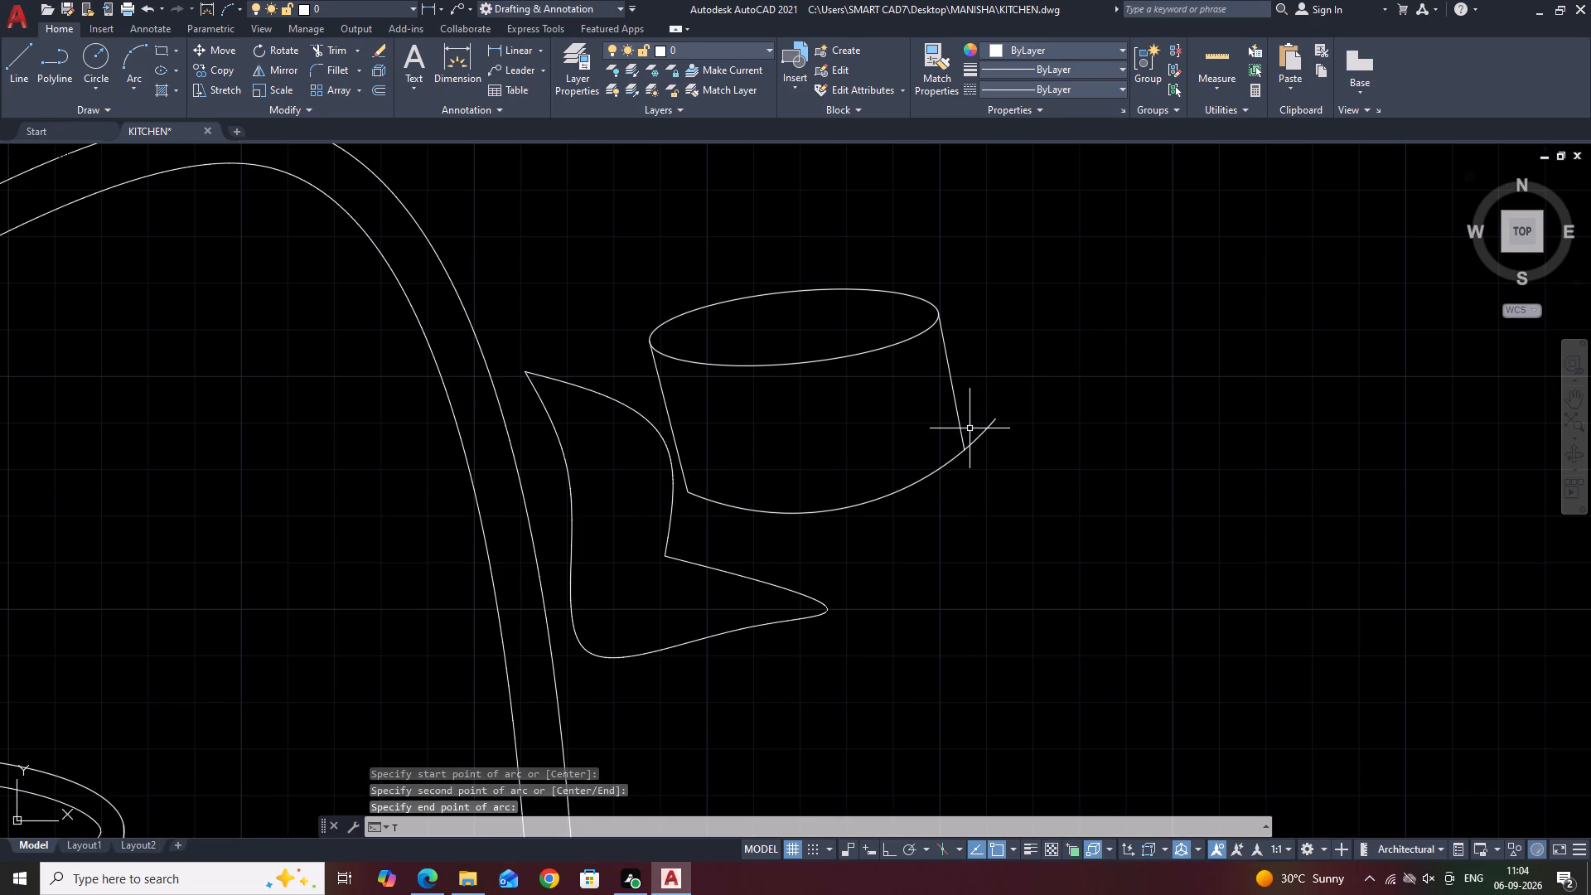
key(r)
key(space)
click(983, 429)
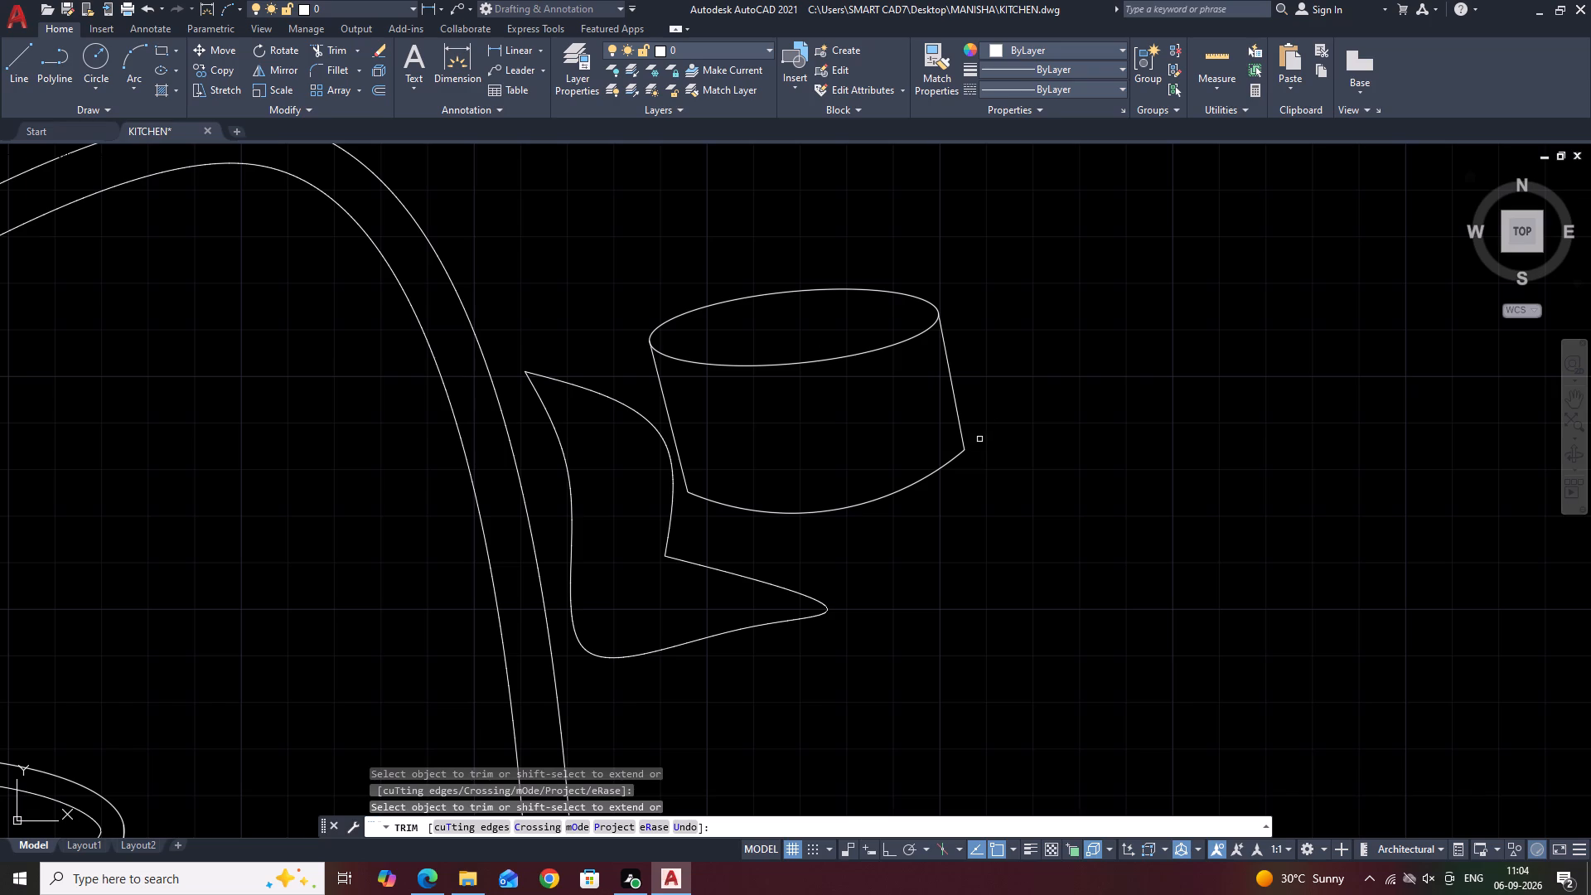
key(Escape)
Deepen the vessel's bottom arc by stretching its midpoint slightly downward.
click(872, 462)
click(842, 507)
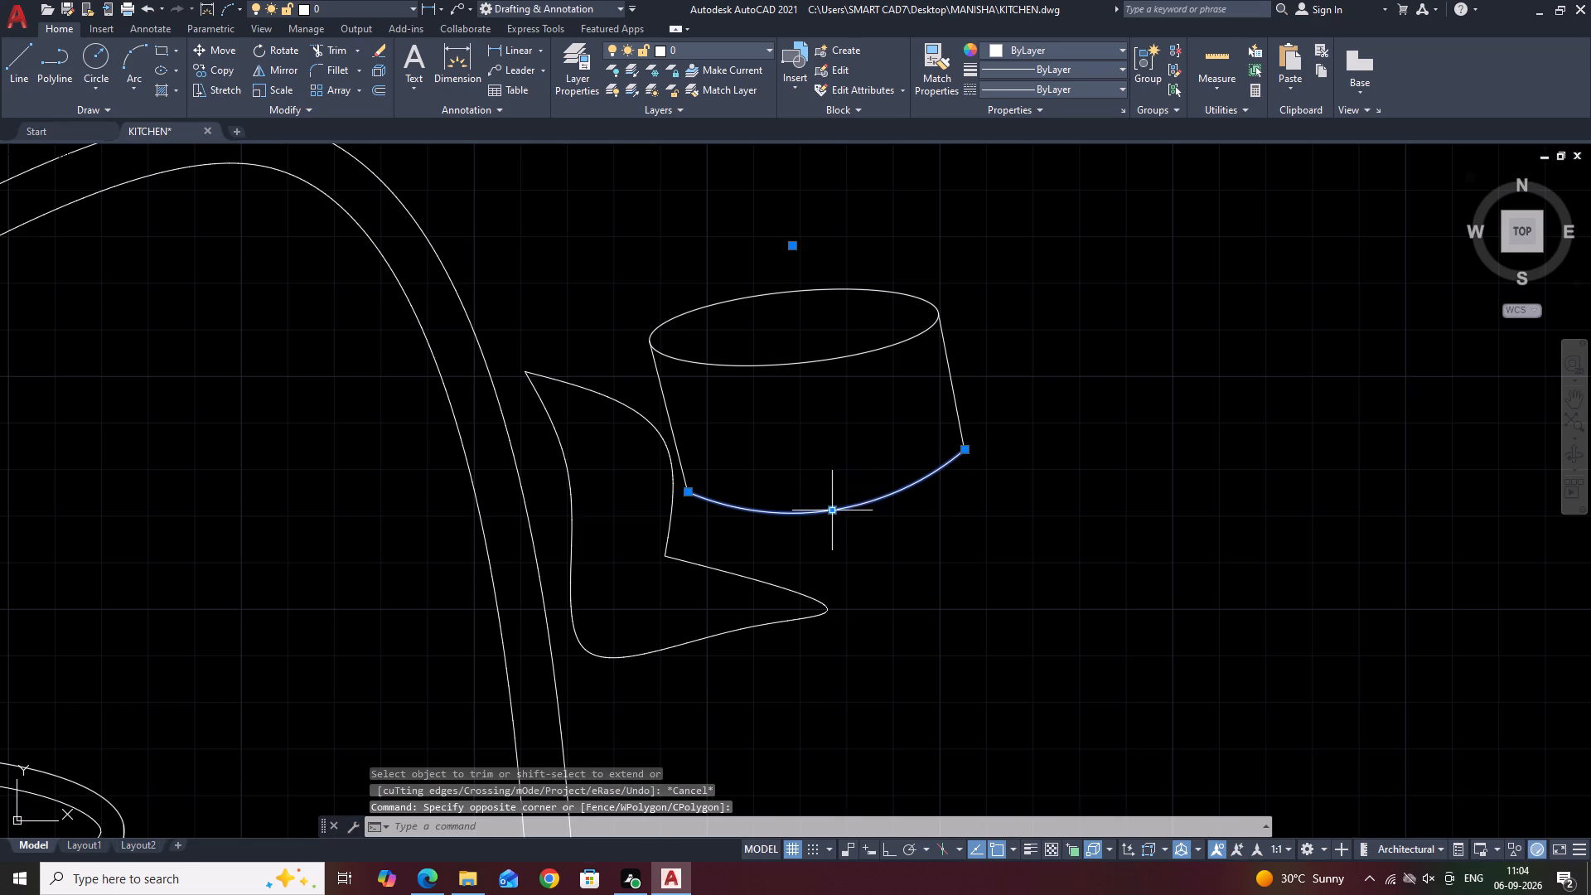
click(833, 508)
click(839, 536)
key(Escape)
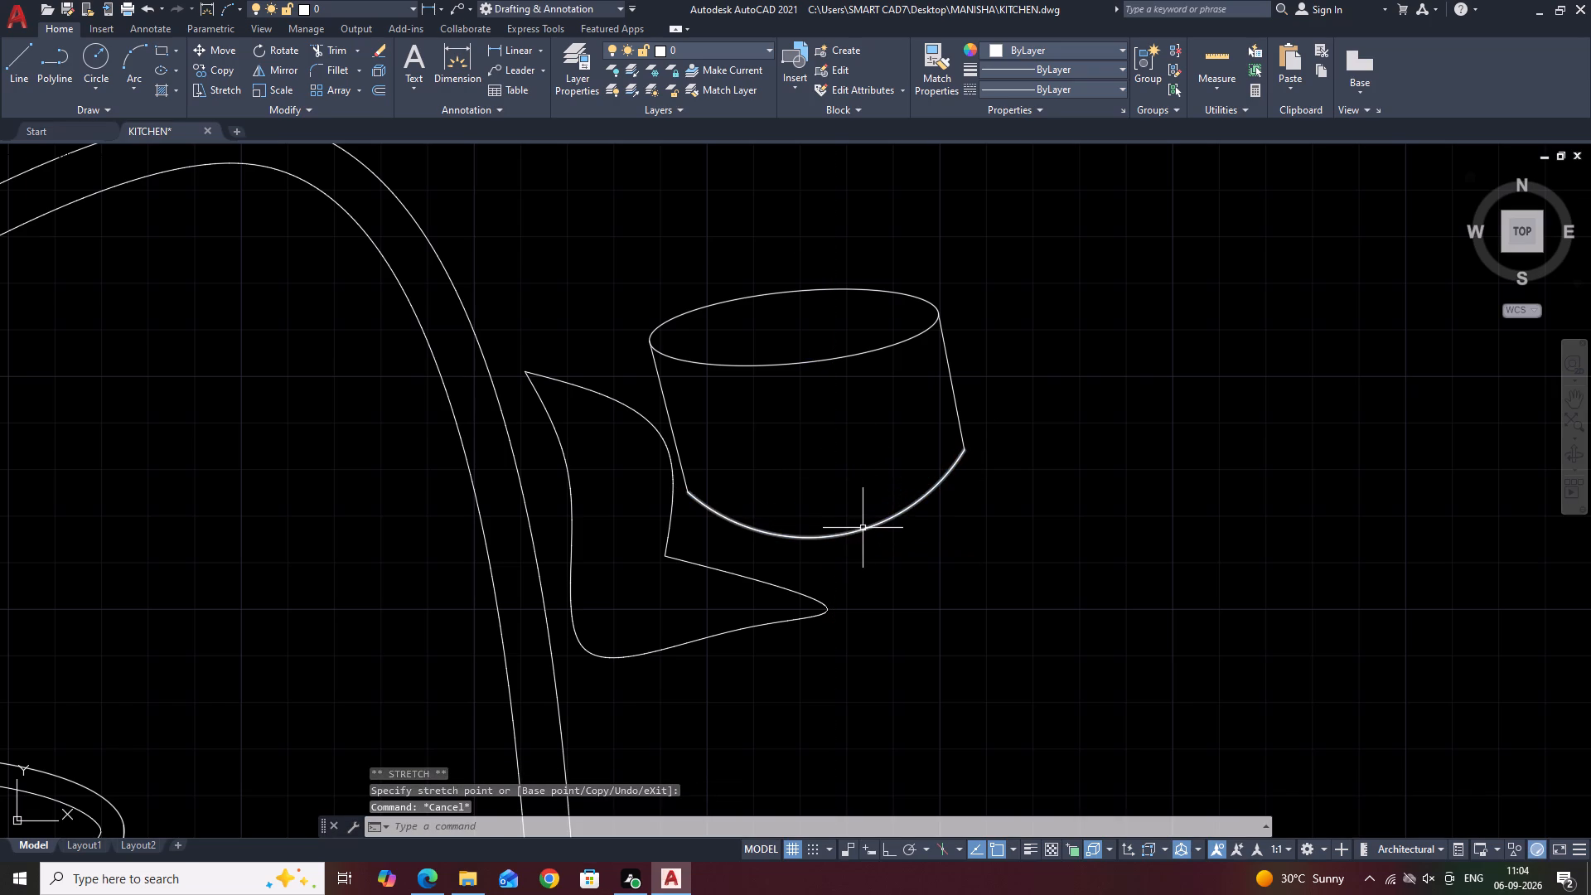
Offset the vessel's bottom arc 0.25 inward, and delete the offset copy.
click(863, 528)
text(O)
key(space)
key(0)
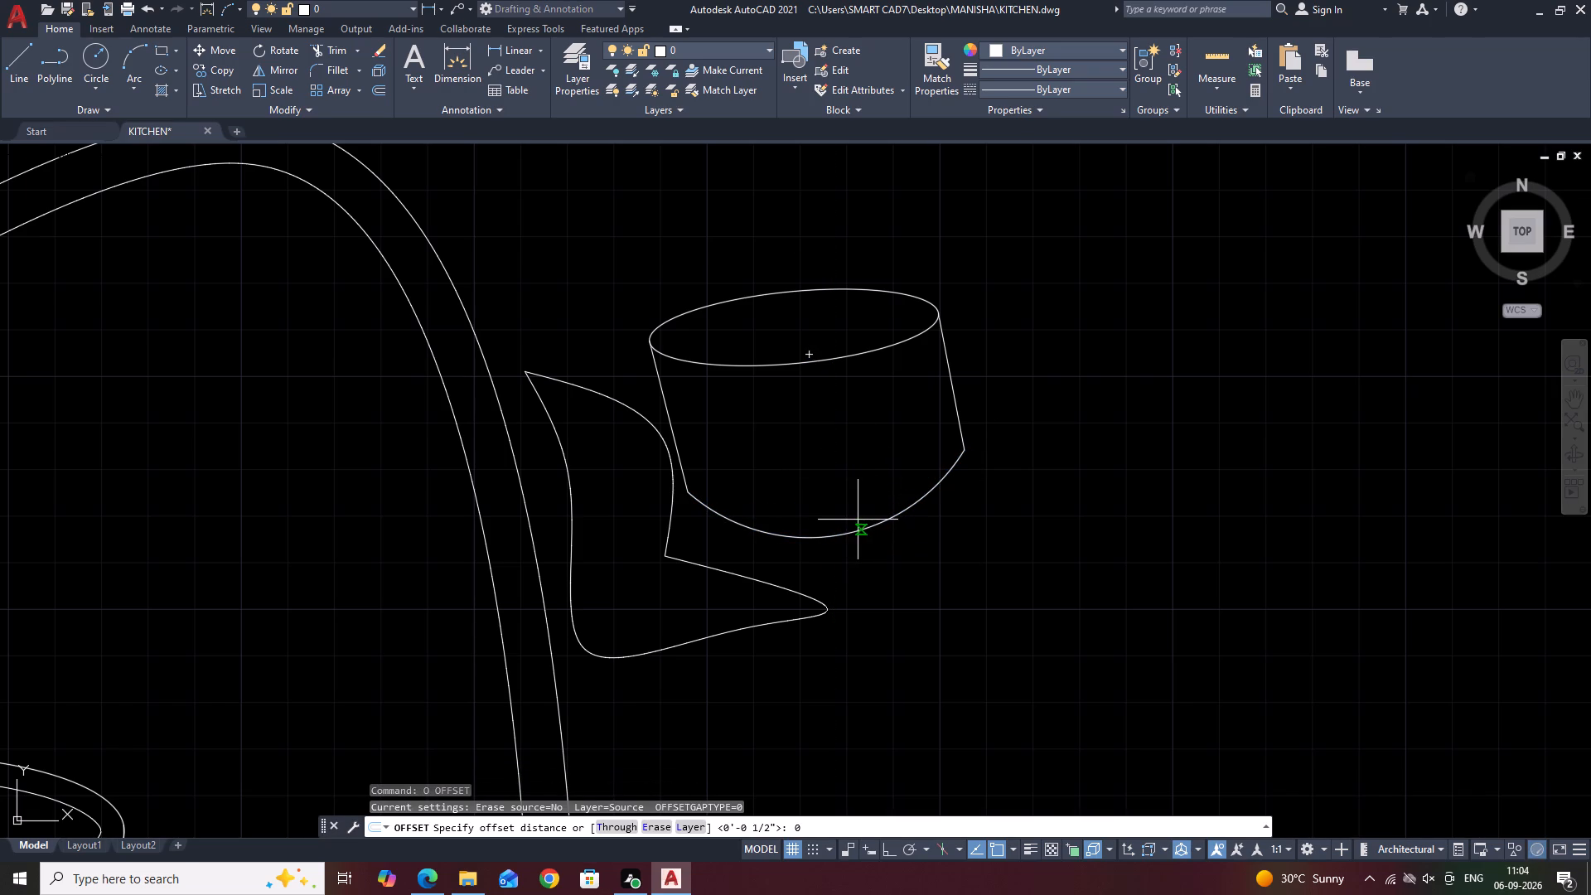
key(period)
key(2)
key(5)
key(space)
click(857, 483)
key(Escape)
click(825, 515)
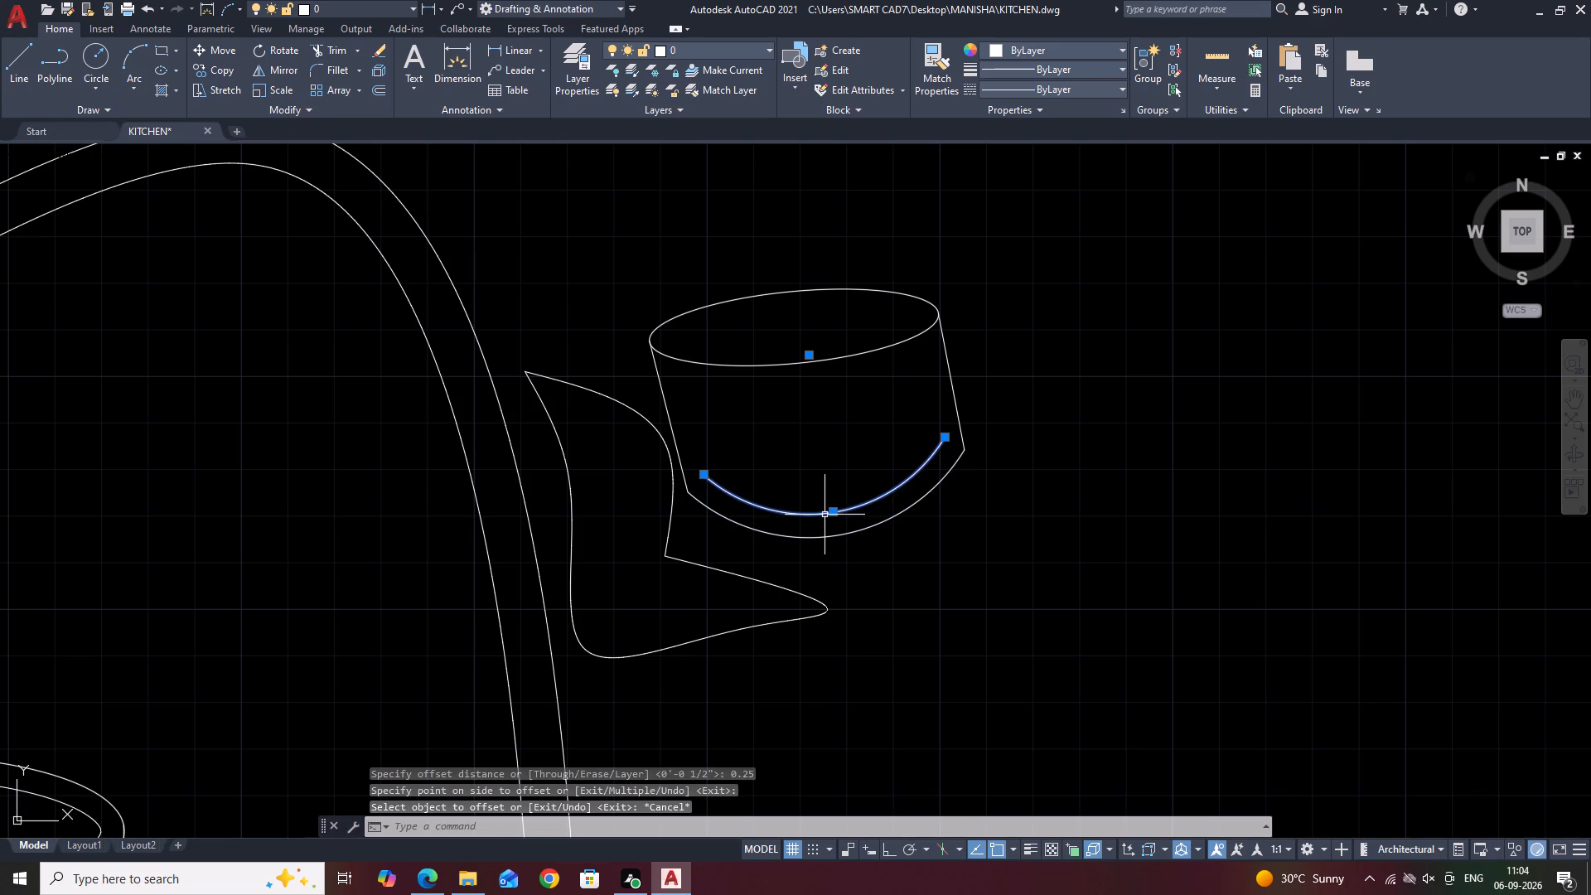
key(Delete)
Offset the vessel's bottom arc and its side farthest from the spout 0.15 inward.
click(830, 536)
text(O)
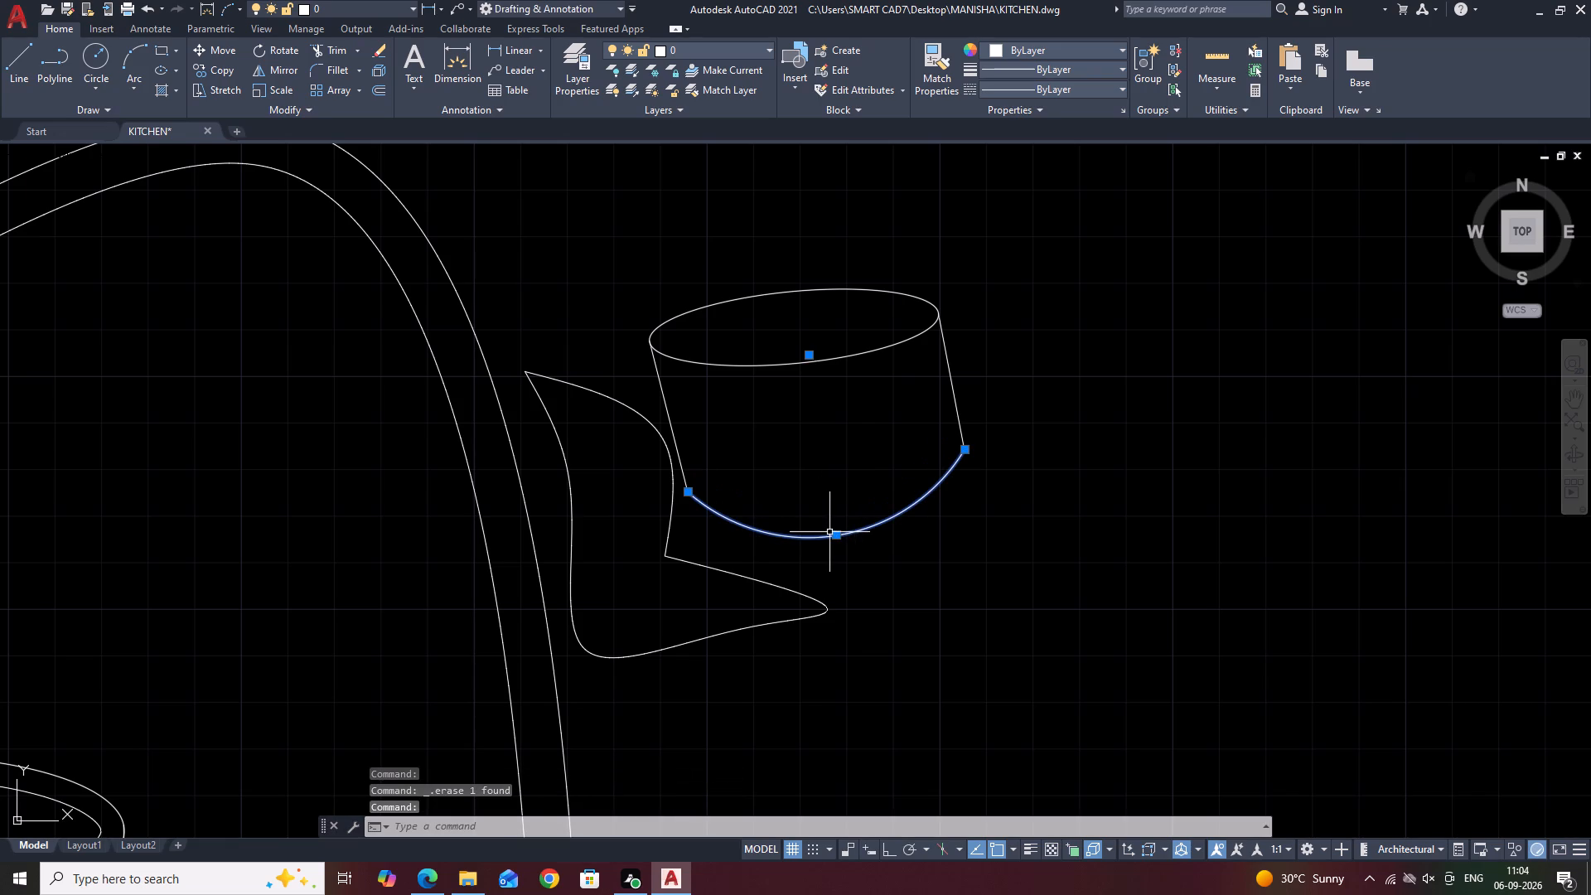
key(space)
key(0)
key(period)
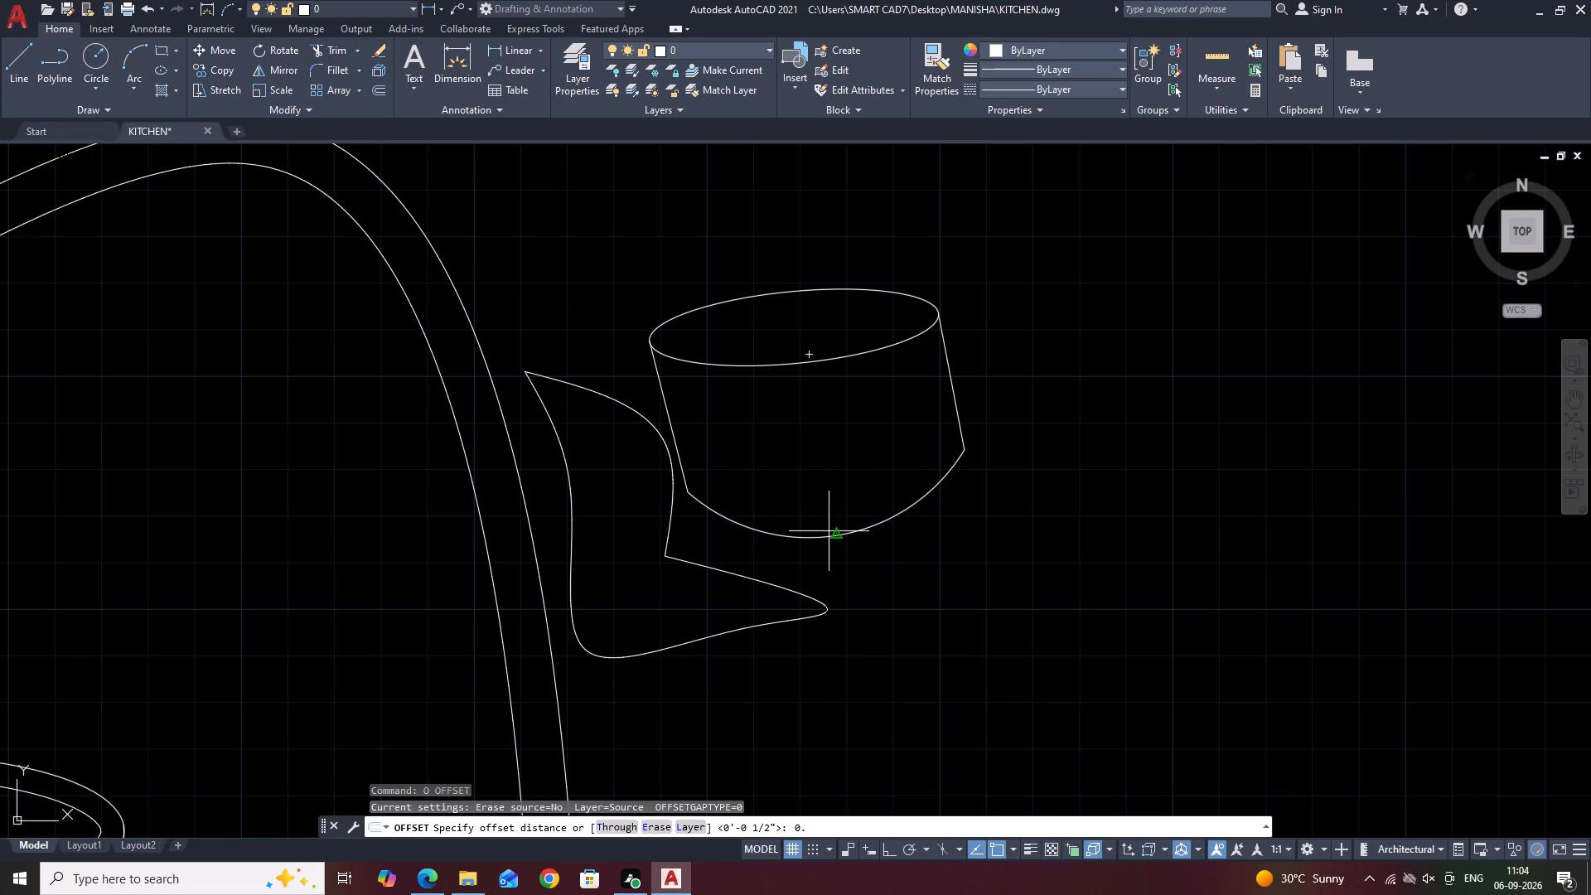
key(1)
key(5)
key(space)
click(840, 510)
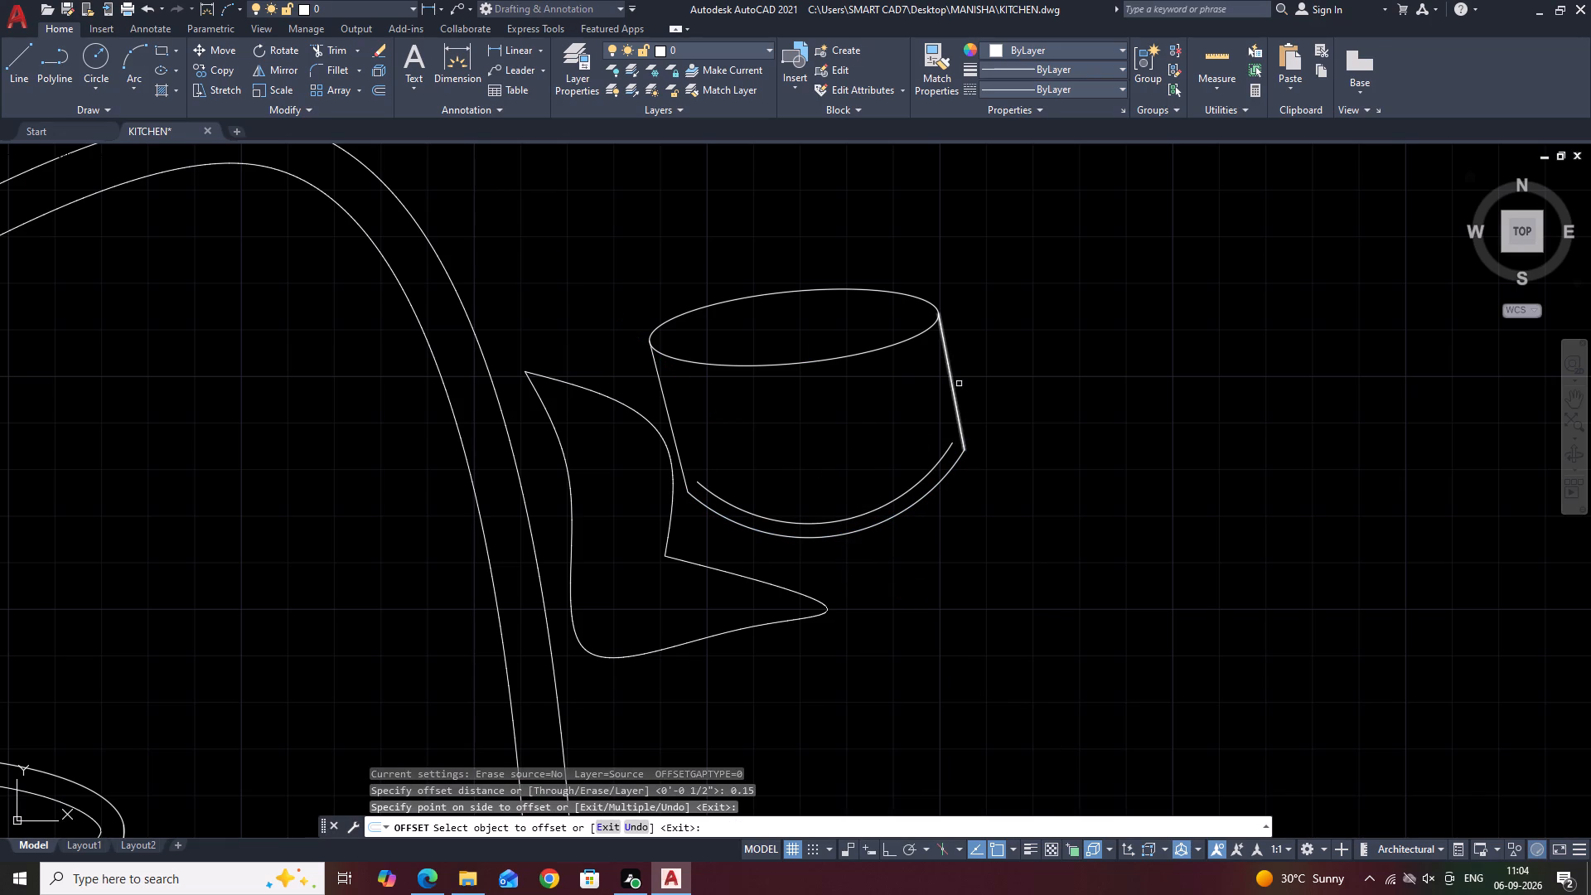
click(951, 389)
click(921, 414)
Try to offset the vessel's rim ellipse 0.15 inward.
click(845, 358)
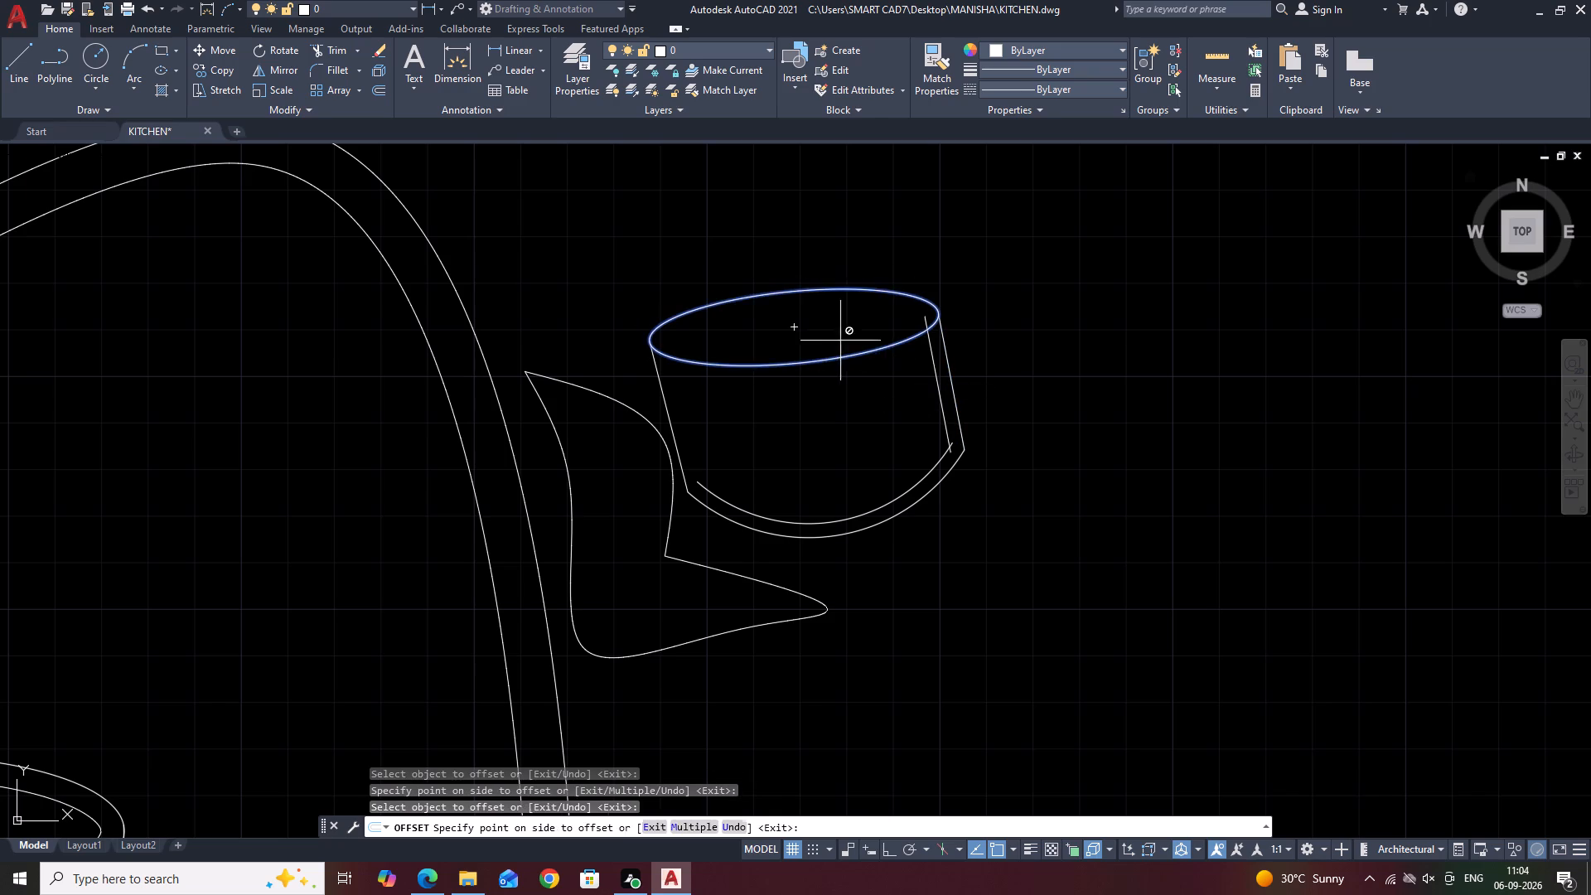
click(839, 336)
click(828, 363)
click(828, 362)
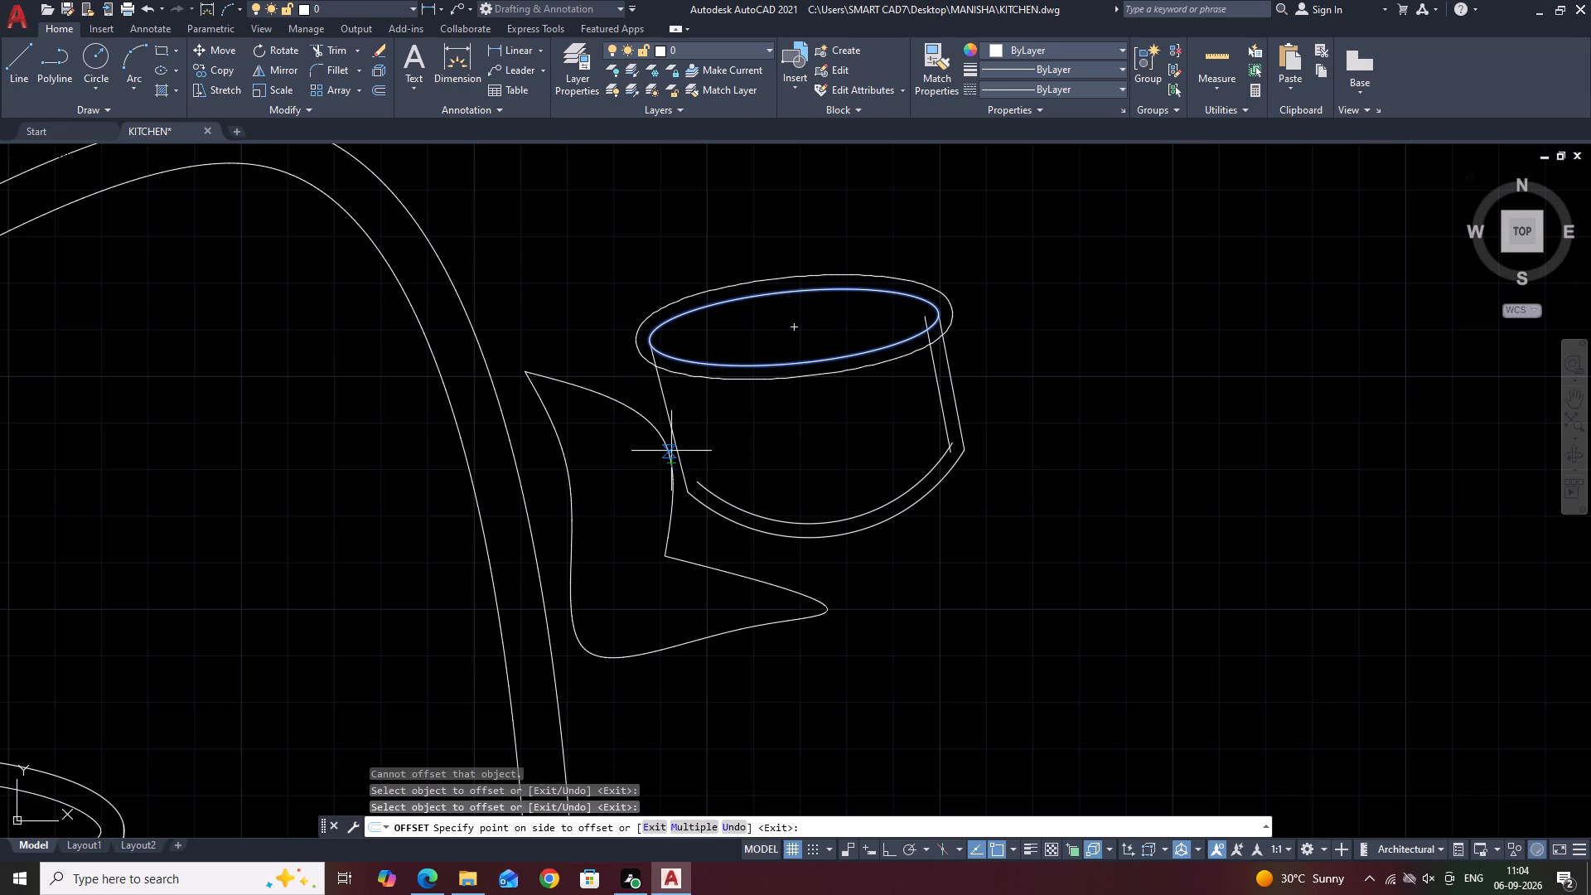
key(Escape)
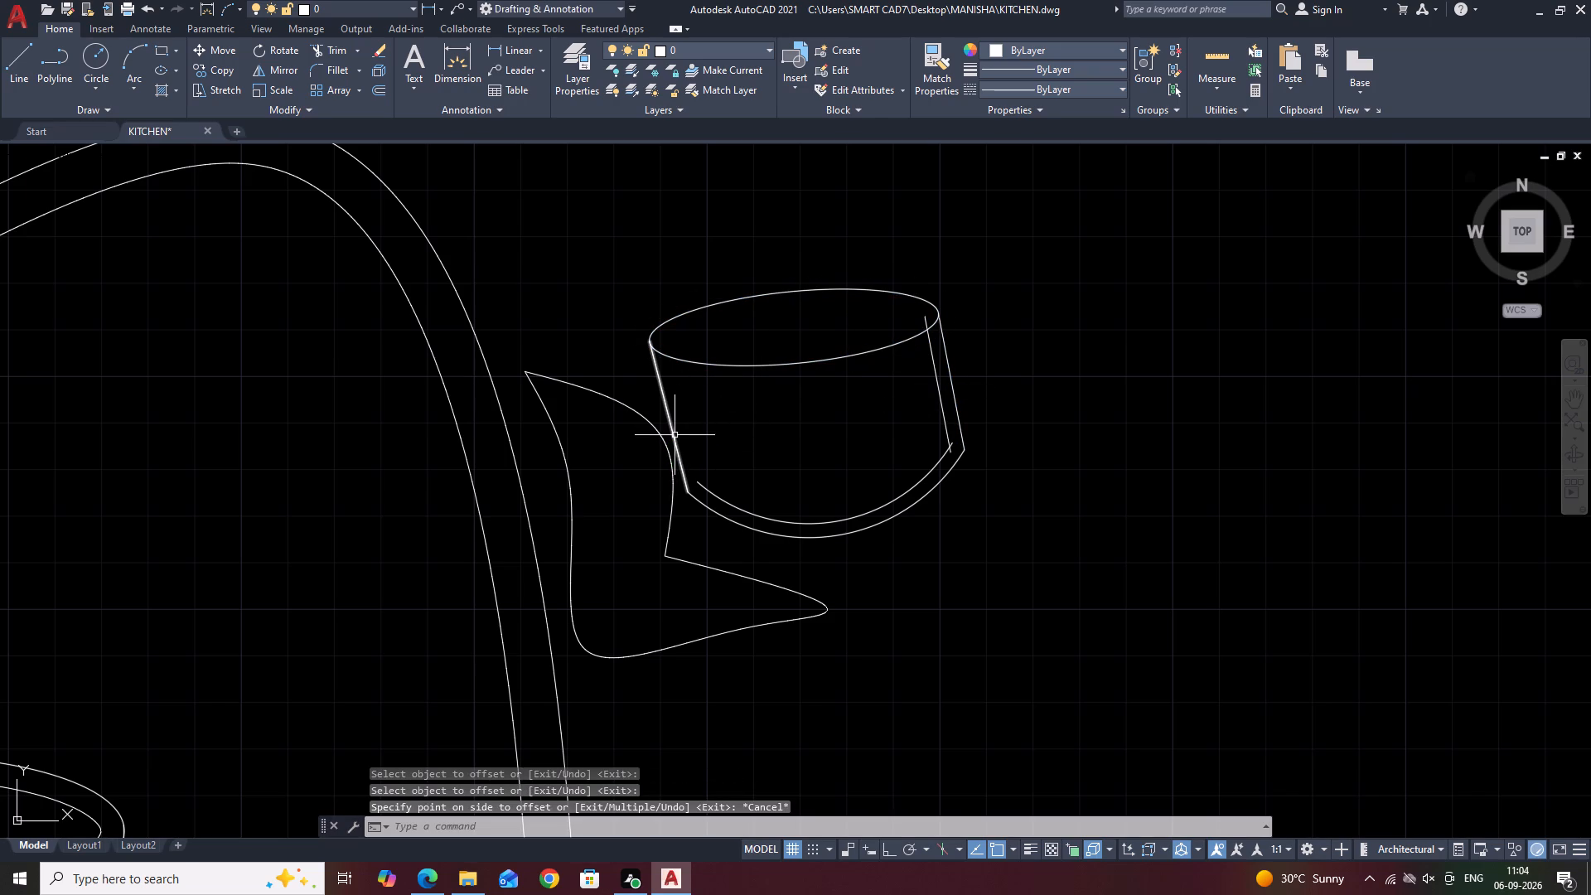
Offset the vessel's side nearest the spout inward, keeping the 0.15 offset distance.
key(space)
click(675, 434)
key(Escape)
key(space)
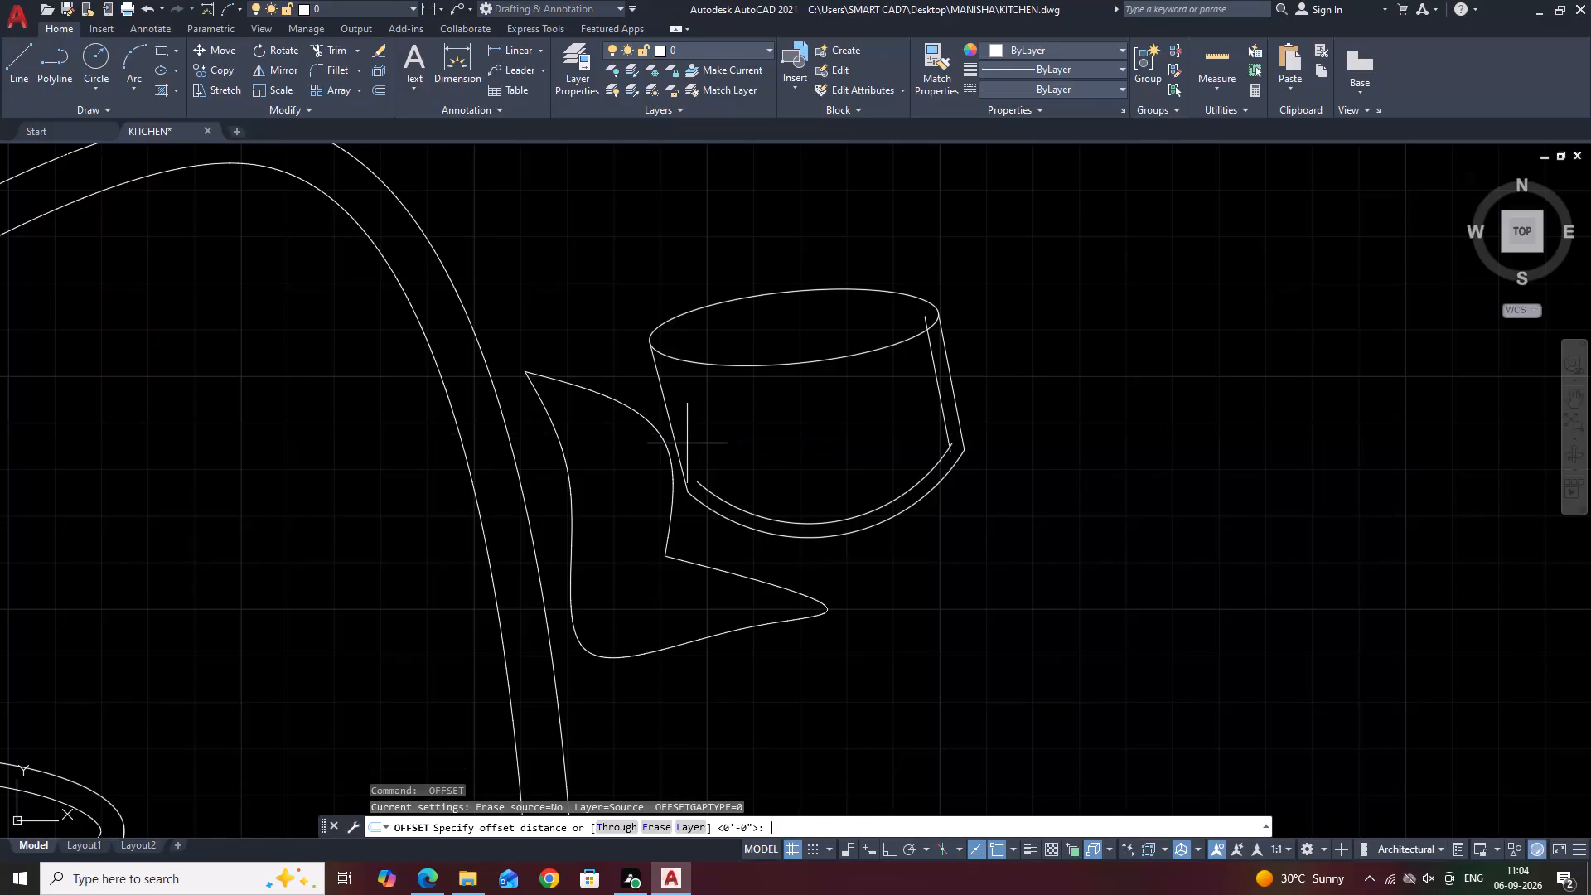
key(space)
click(678, 453)
click(710, 450)
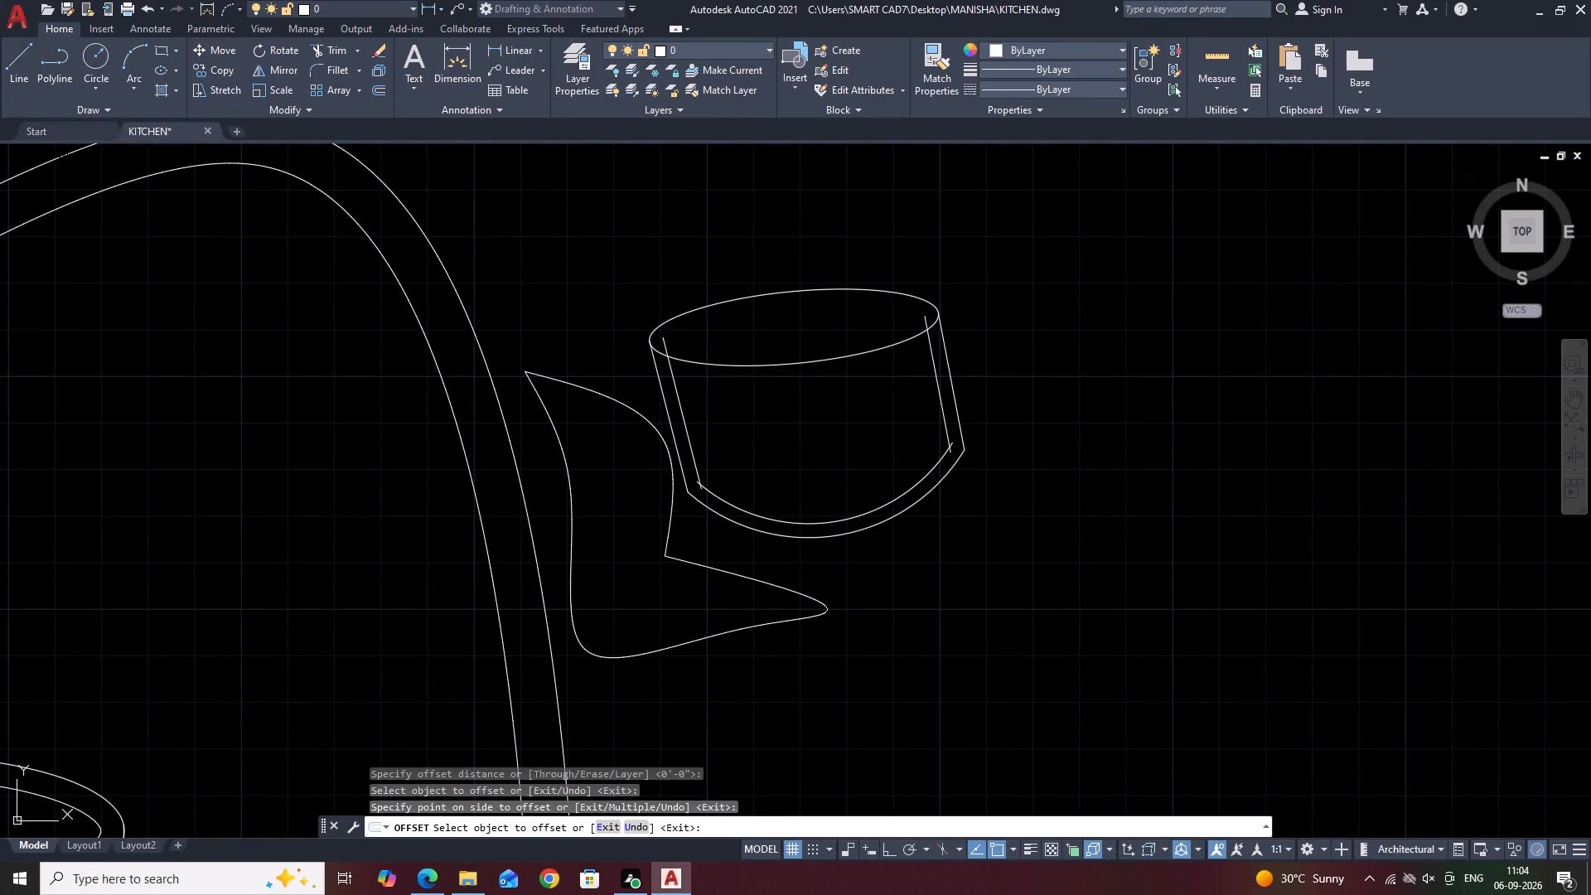
key(Escape)
Trim the inner side lines where they cross the rim ellipse, and clean up their overhangs with the inner arc at both bottom corners.
text(TR)
key(space)
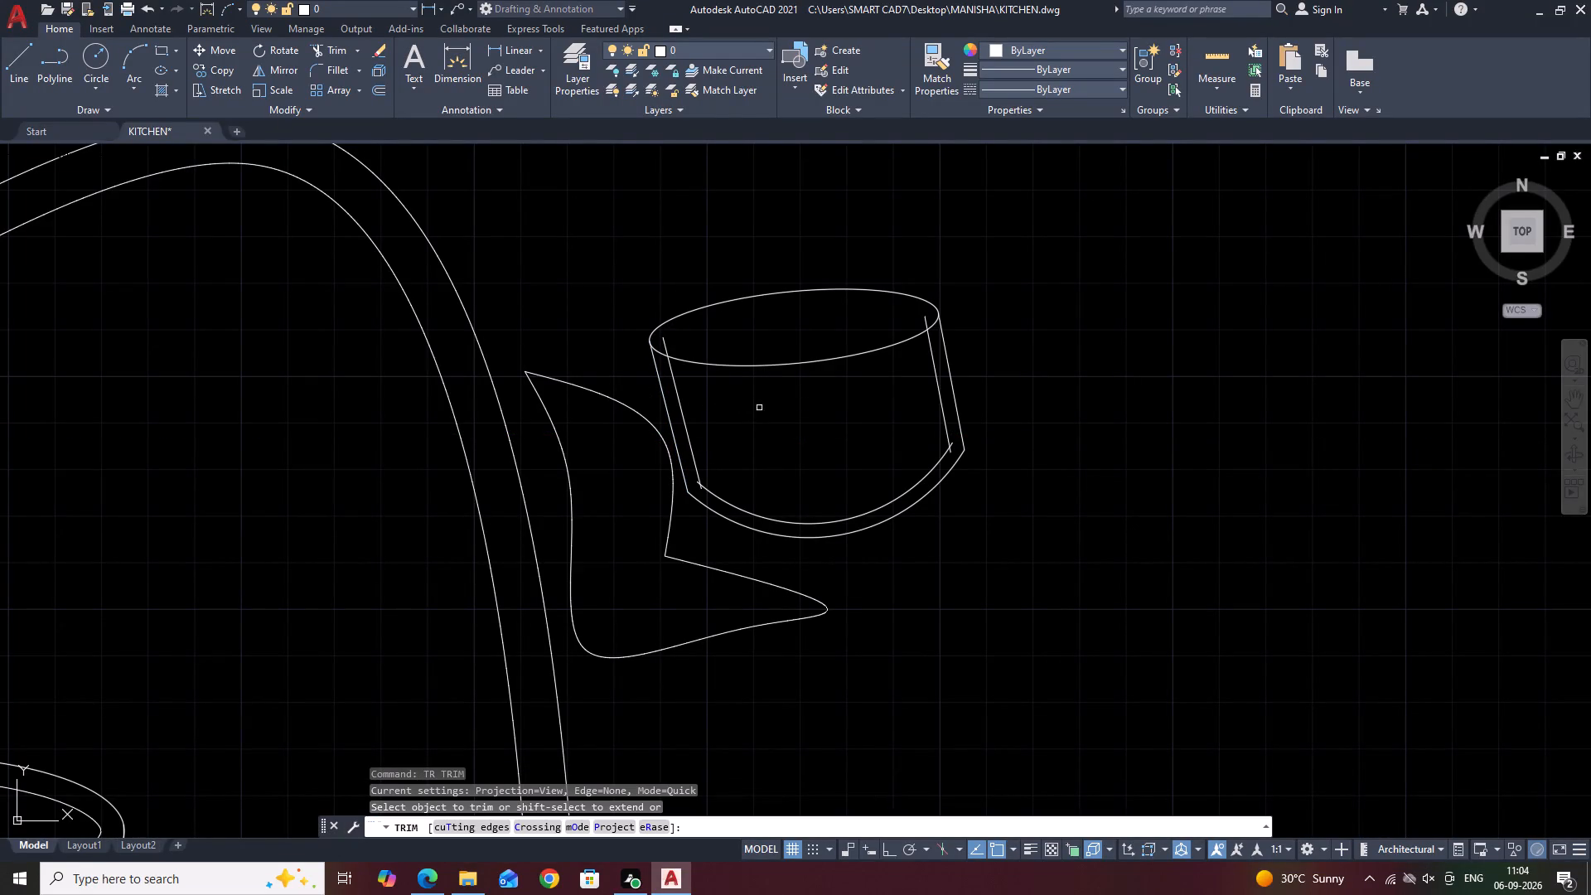
scroll(653, 356, up, 1)
click(673, 341)
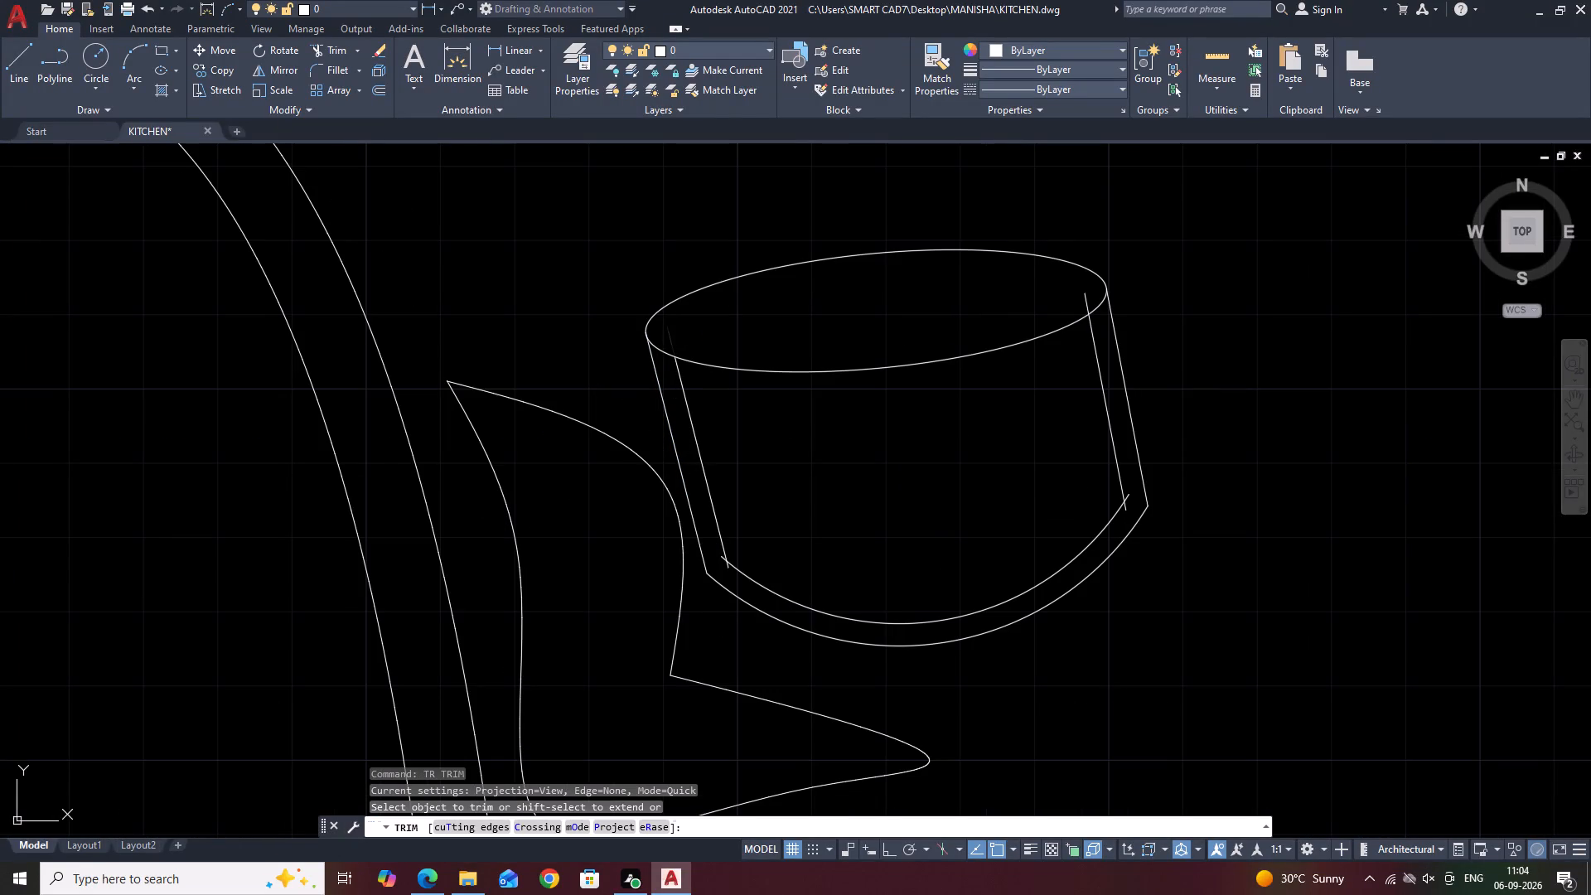
click(1088, 305)
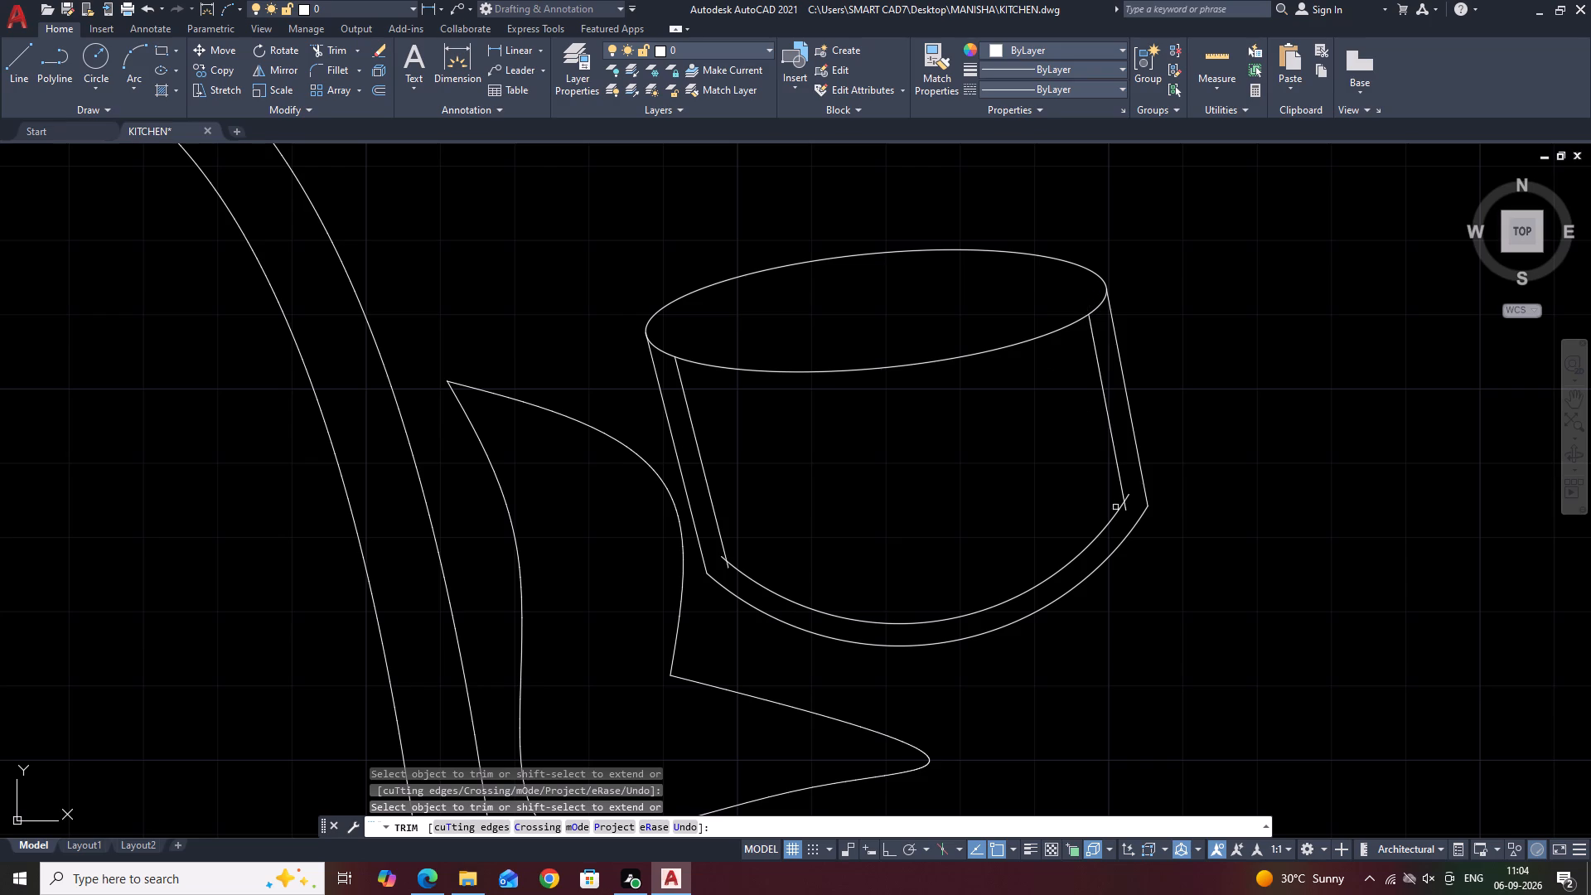
scroll(1115, 525, up, 2)
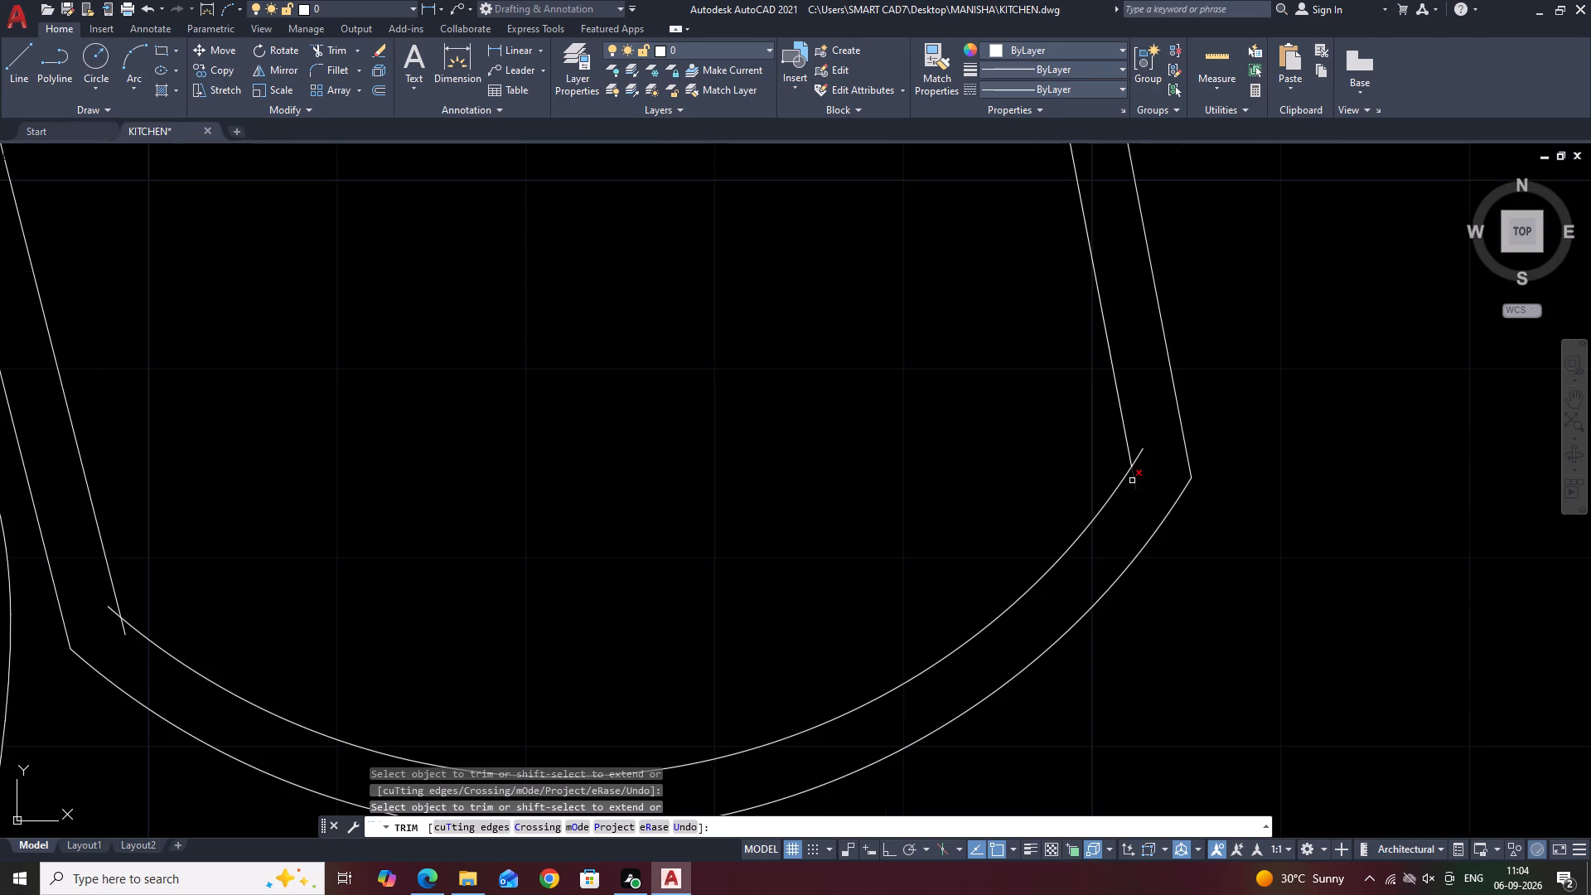
click(1132, 481)
click(1139, 457)
scroll(1140, 470, down, 4)
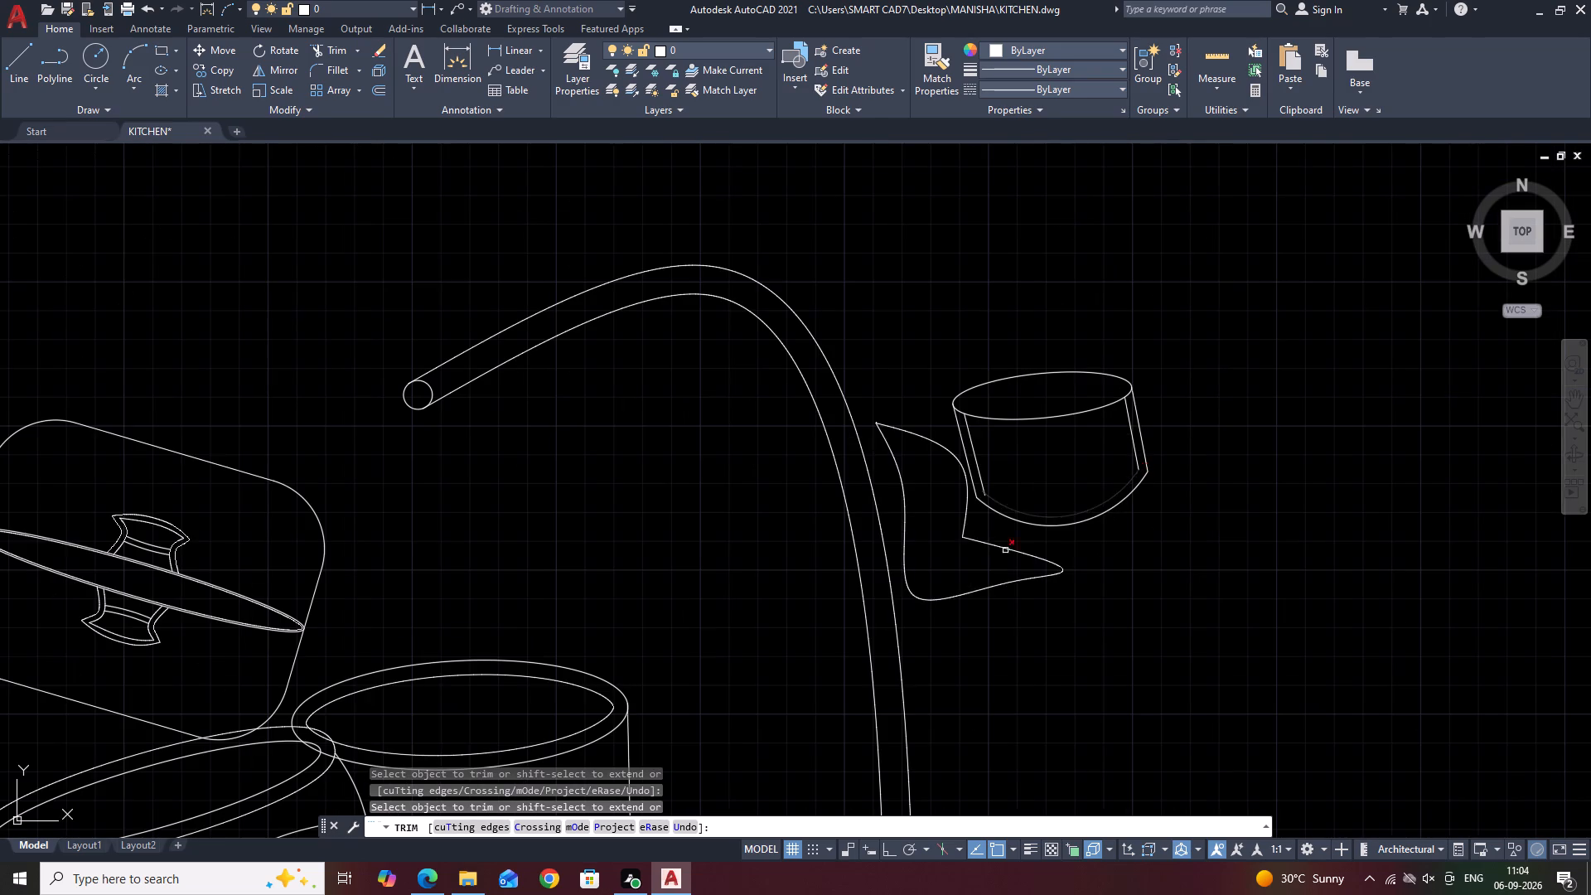
scroll(992, 496, up, 5)
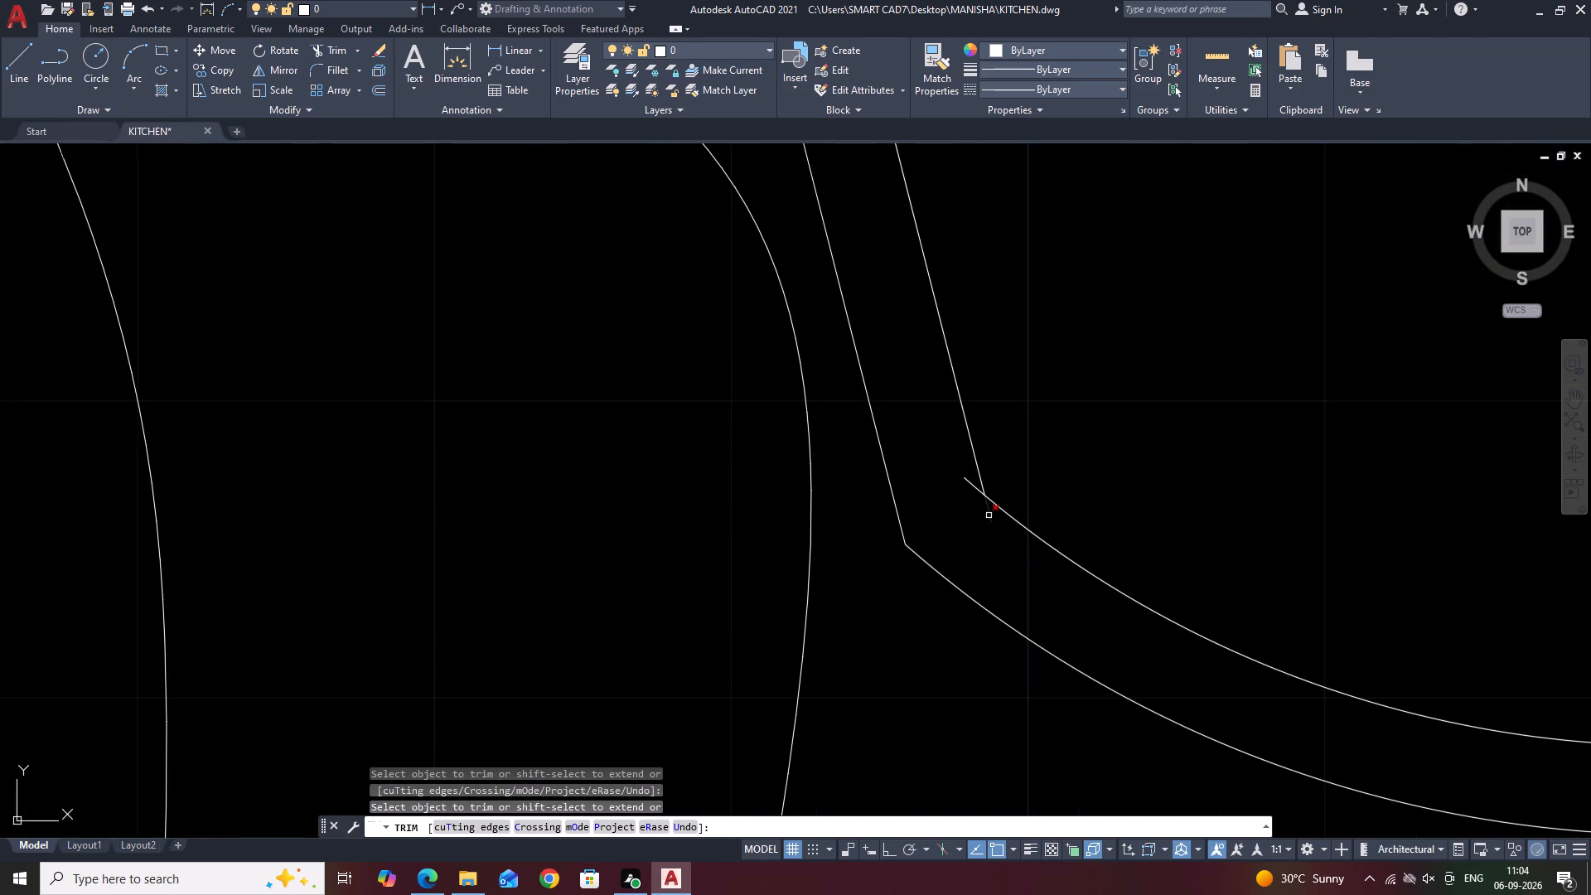
click(989, 516)
click(969, 483)
scroll(959, 521, down, 5)
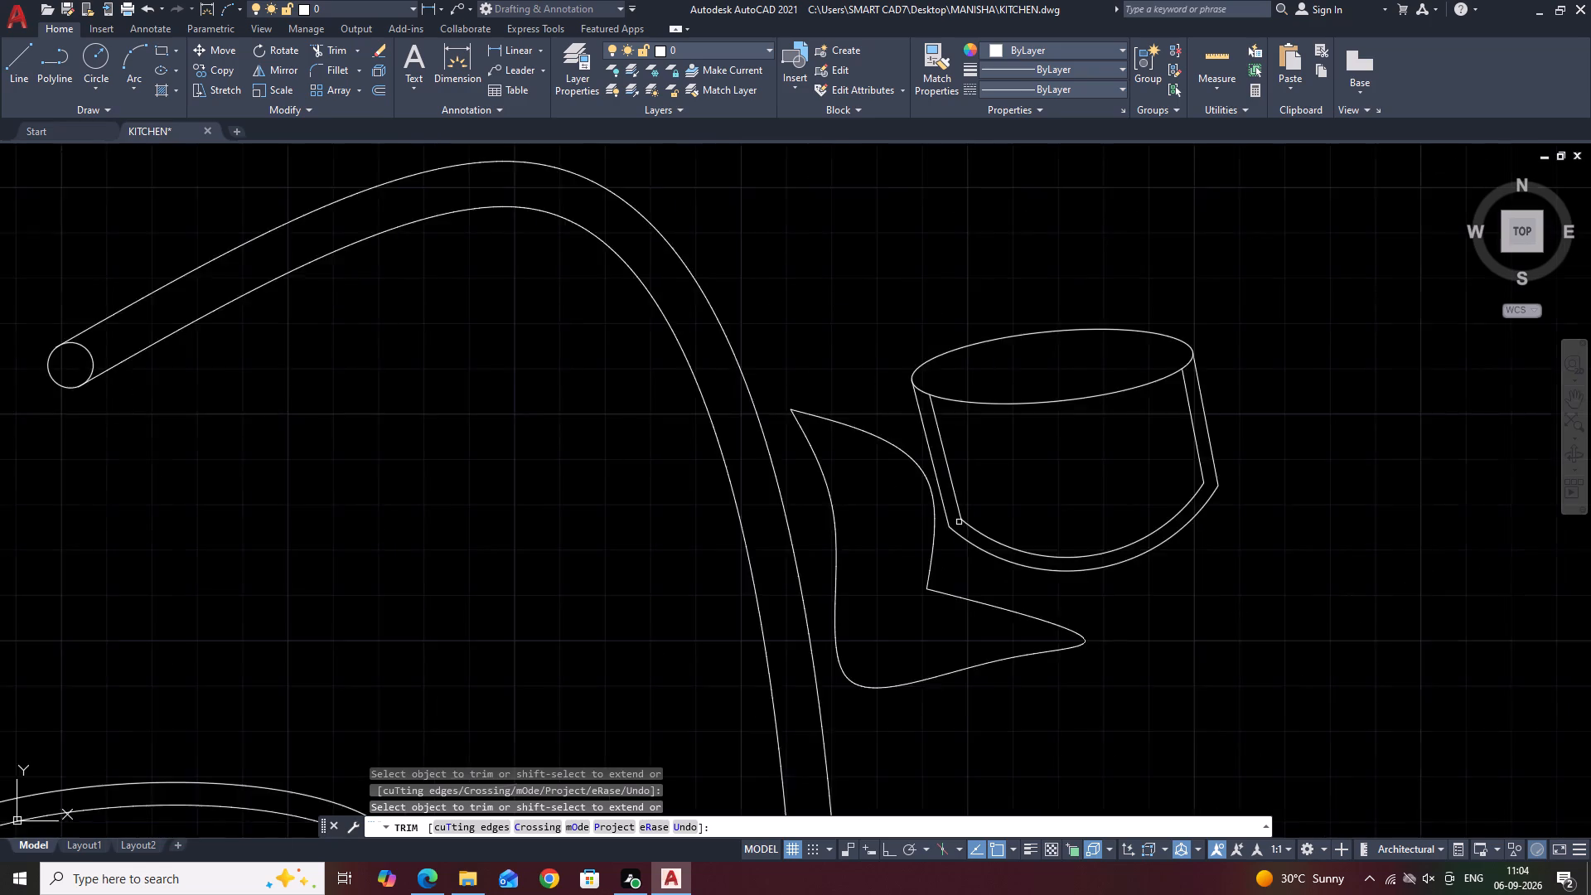
scroll(957, 525, down, 1)
key(Escape)
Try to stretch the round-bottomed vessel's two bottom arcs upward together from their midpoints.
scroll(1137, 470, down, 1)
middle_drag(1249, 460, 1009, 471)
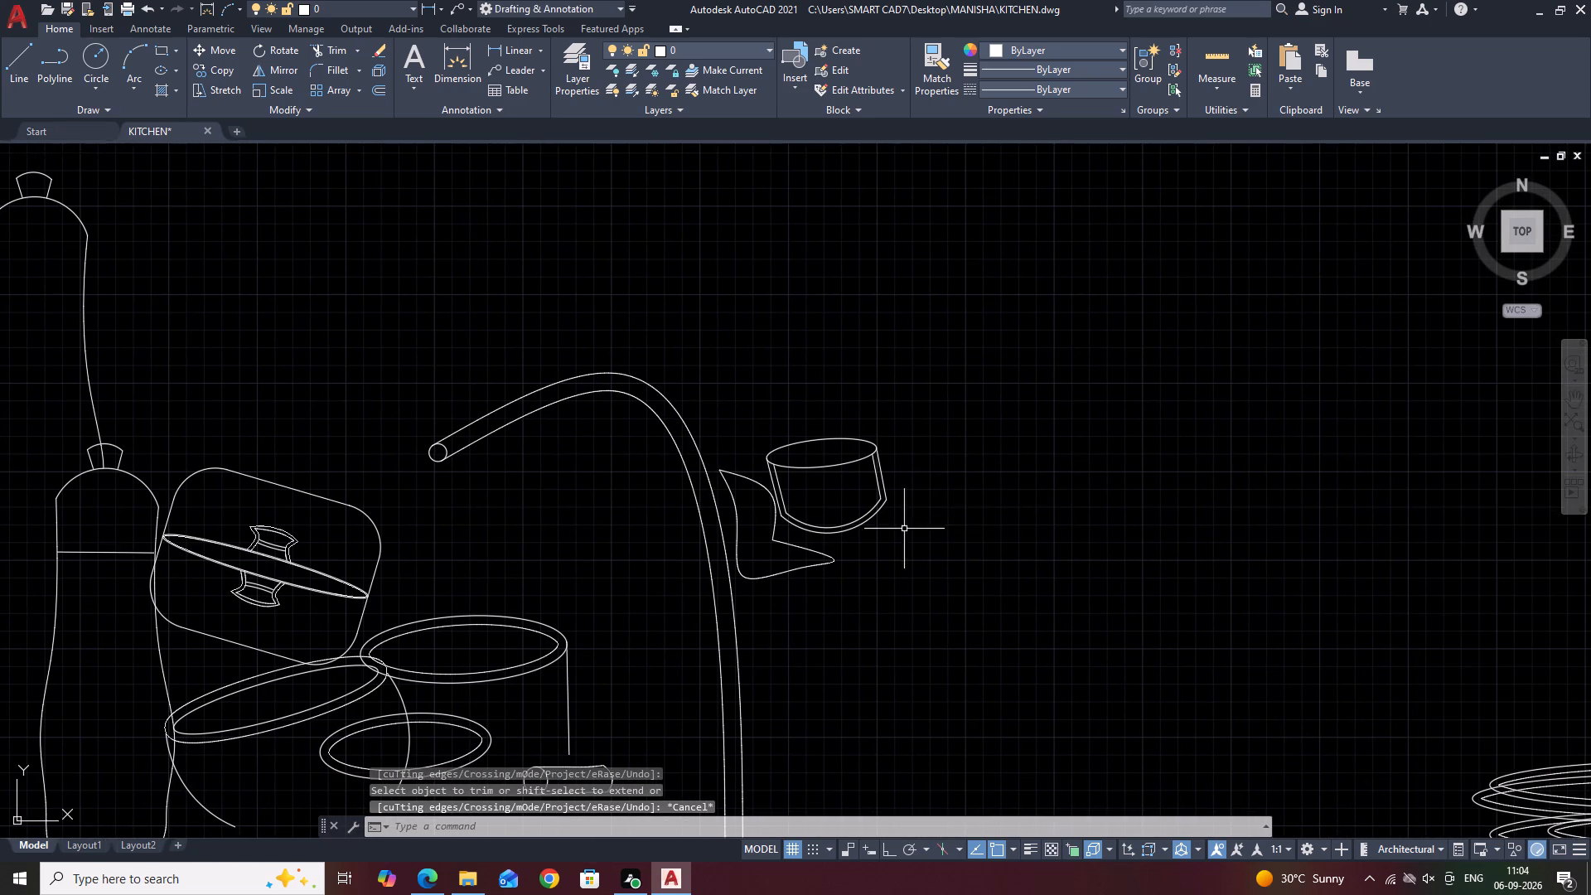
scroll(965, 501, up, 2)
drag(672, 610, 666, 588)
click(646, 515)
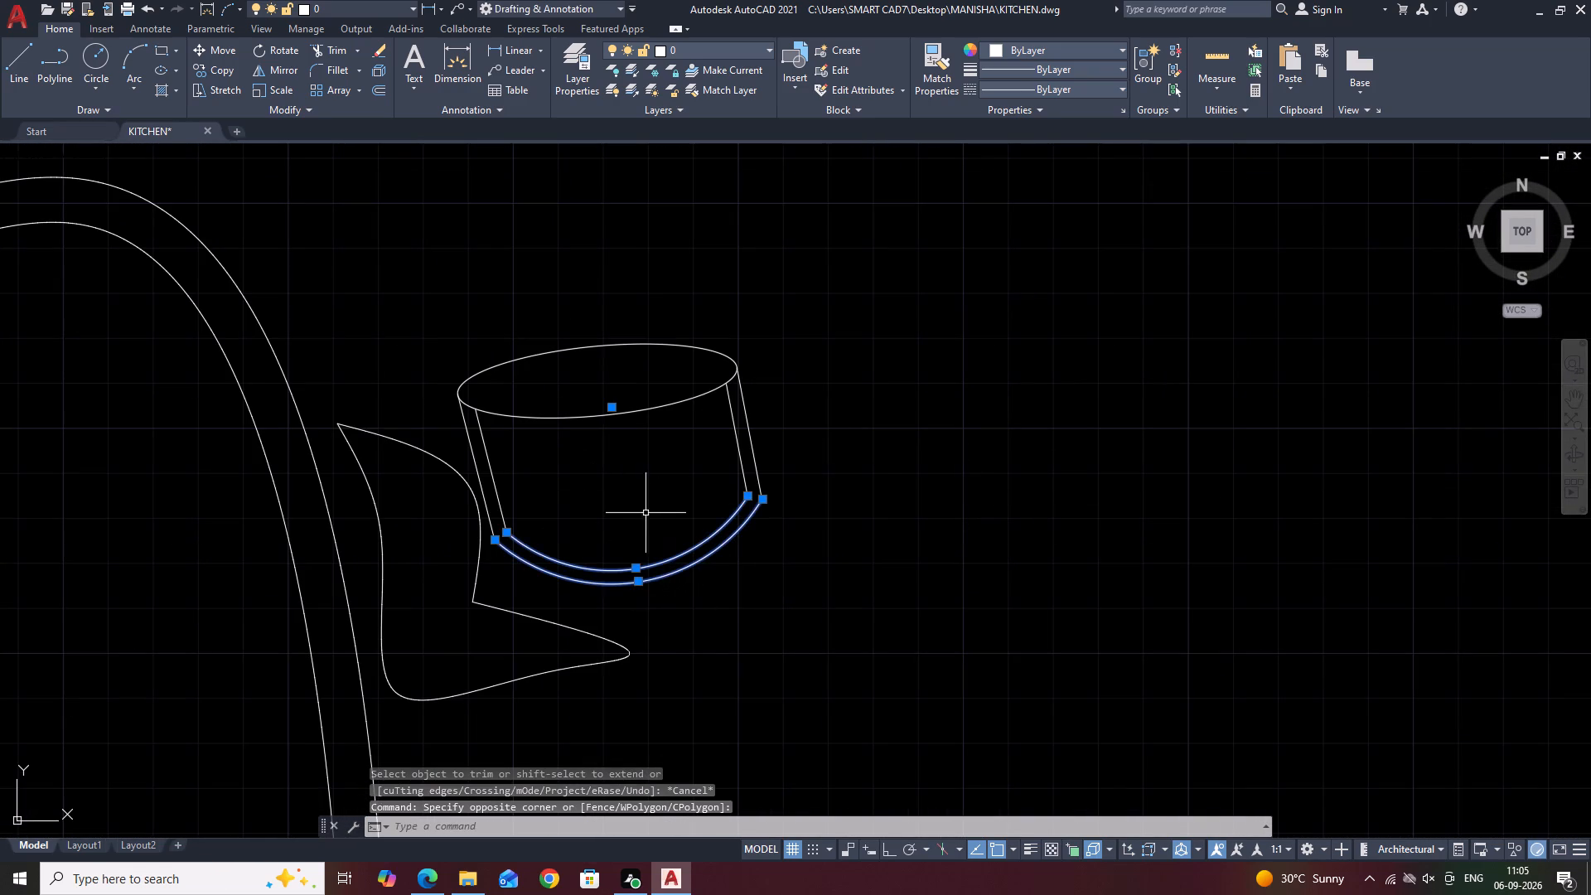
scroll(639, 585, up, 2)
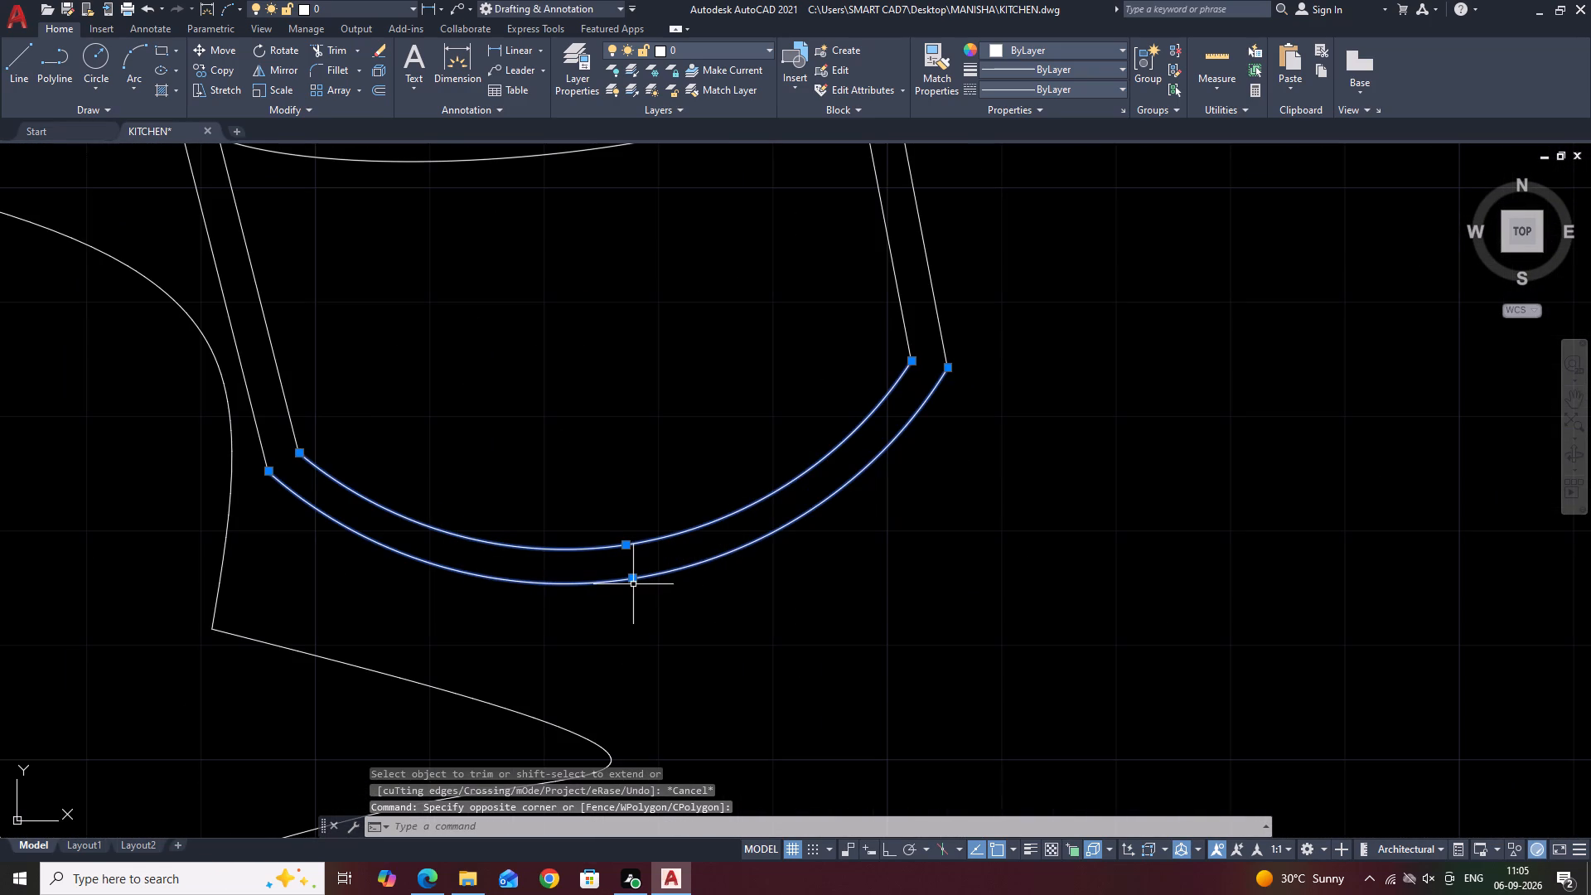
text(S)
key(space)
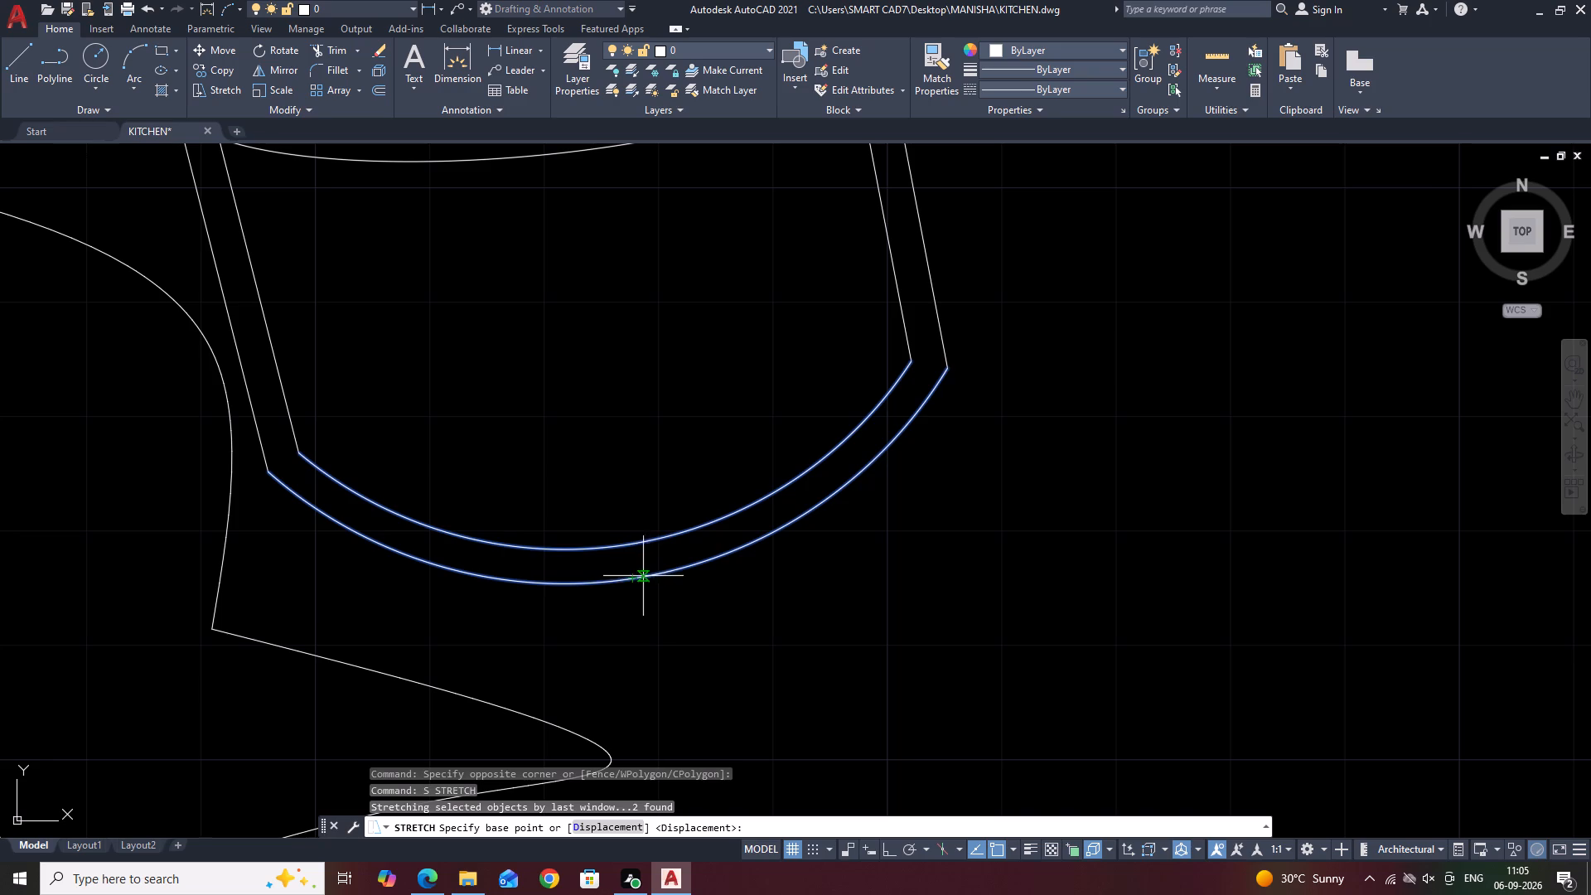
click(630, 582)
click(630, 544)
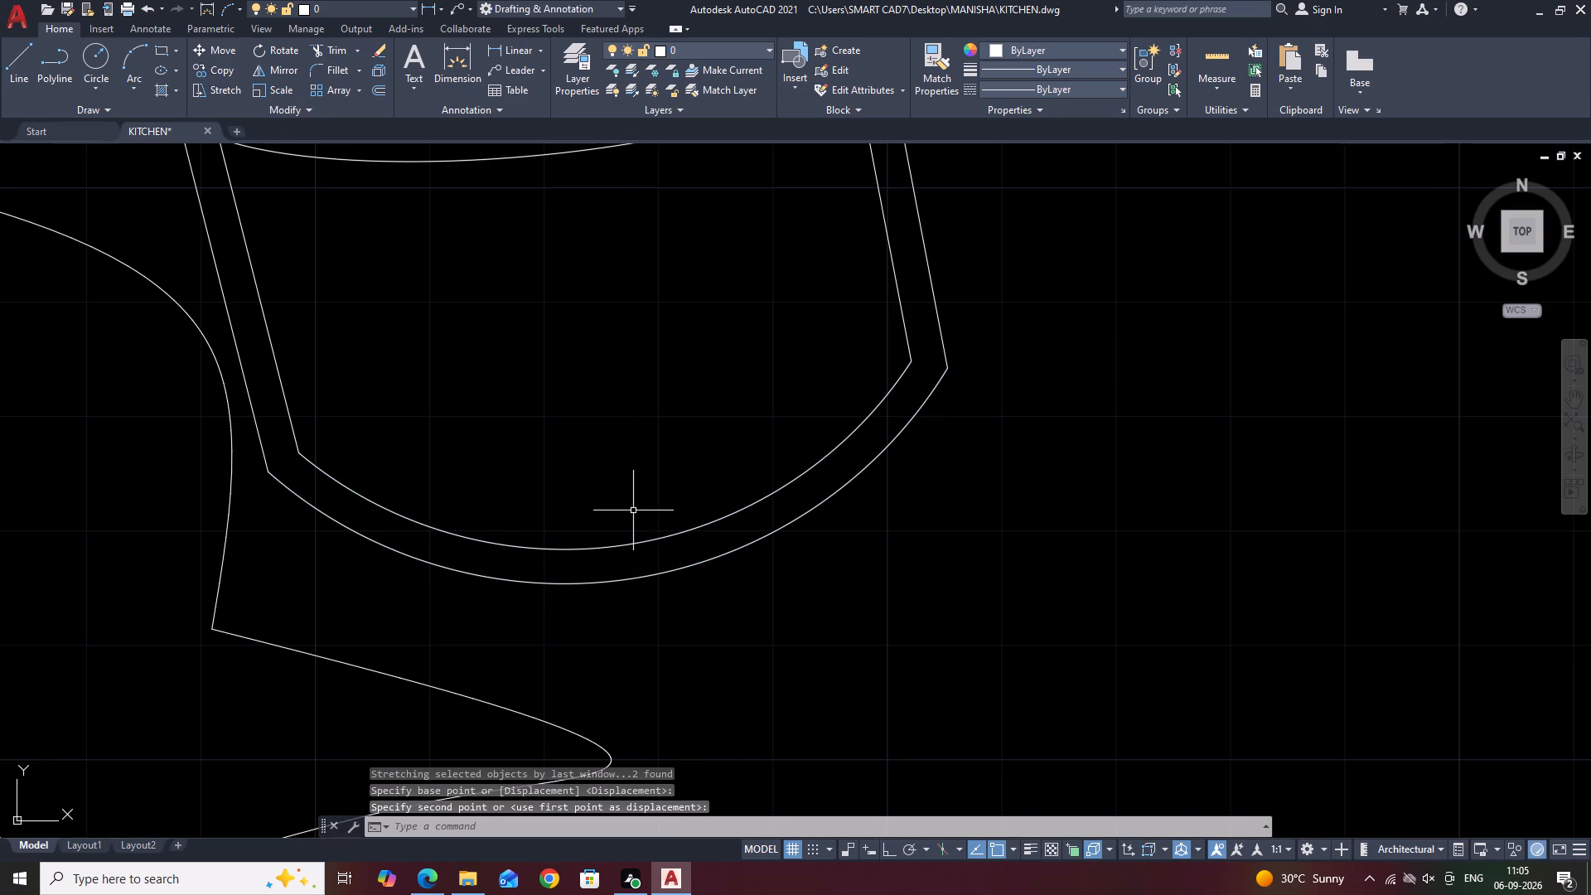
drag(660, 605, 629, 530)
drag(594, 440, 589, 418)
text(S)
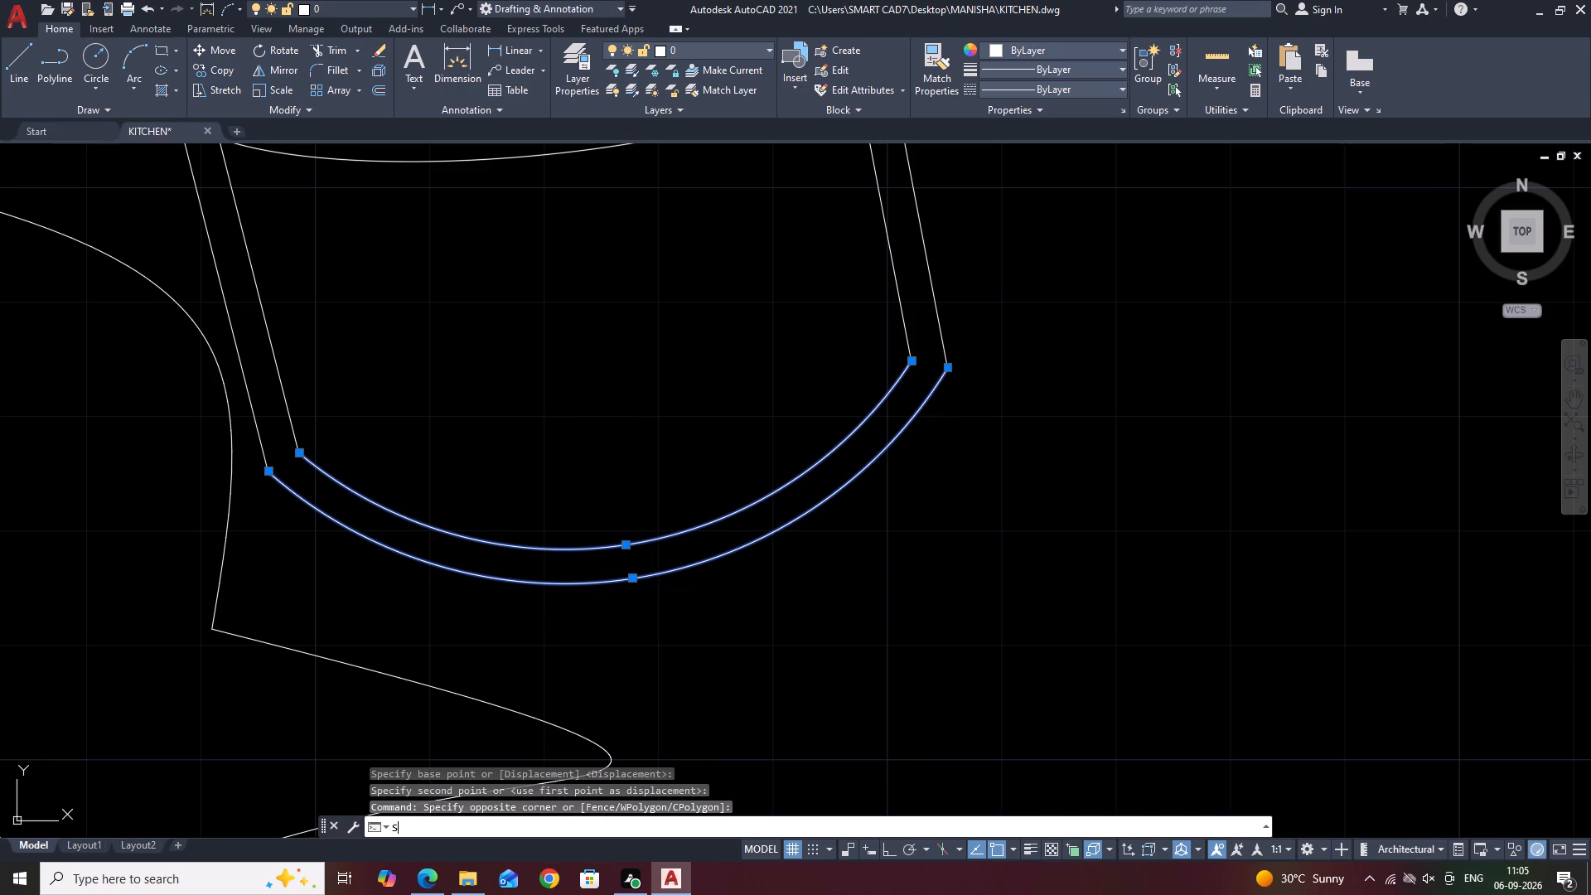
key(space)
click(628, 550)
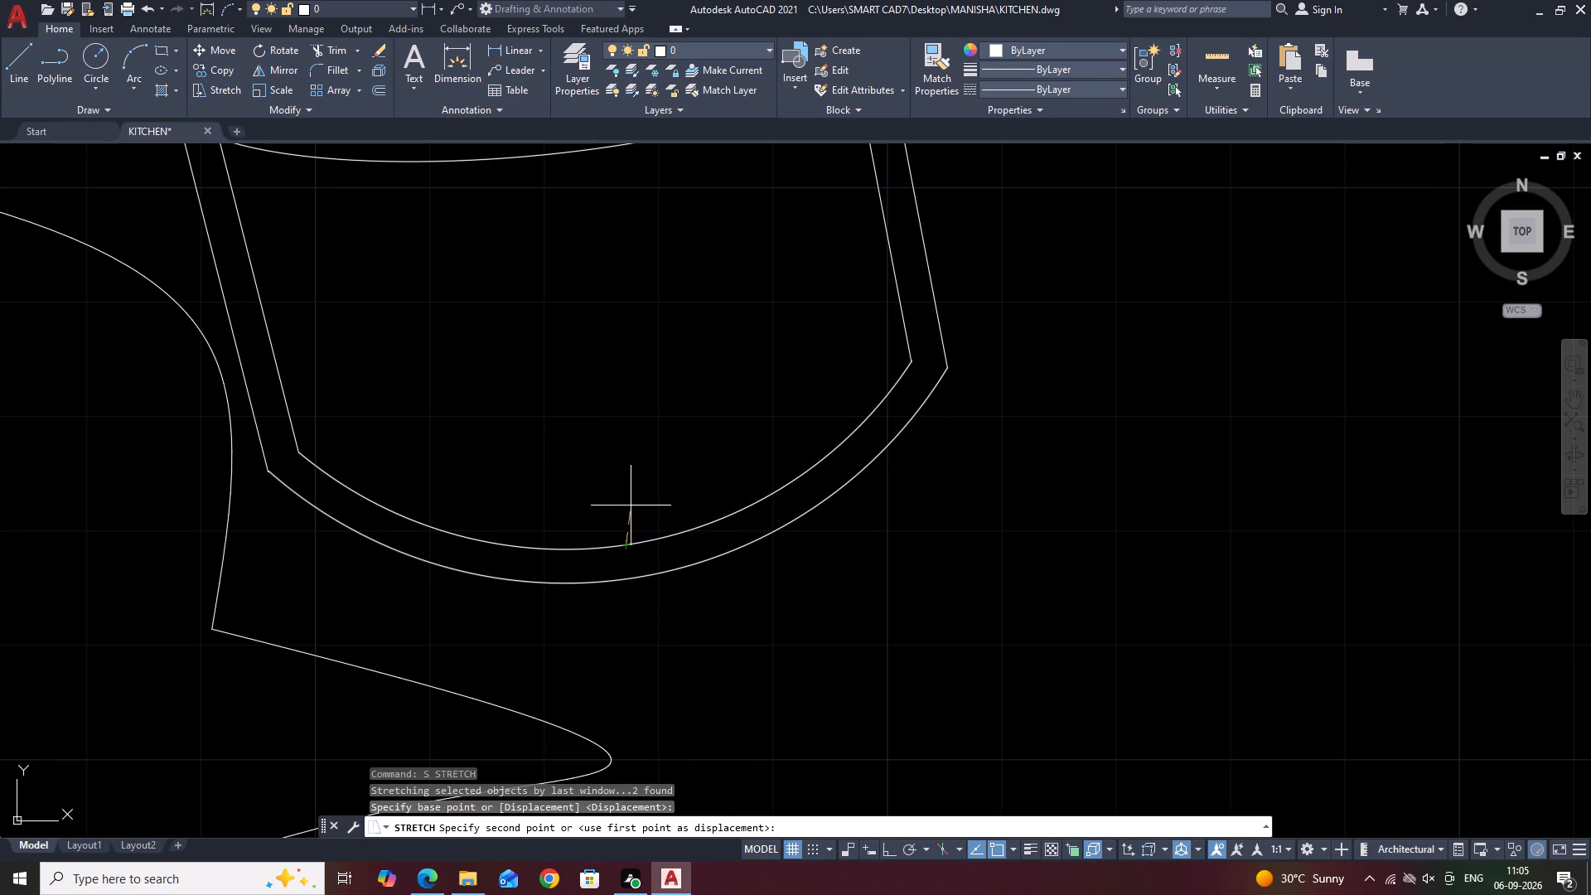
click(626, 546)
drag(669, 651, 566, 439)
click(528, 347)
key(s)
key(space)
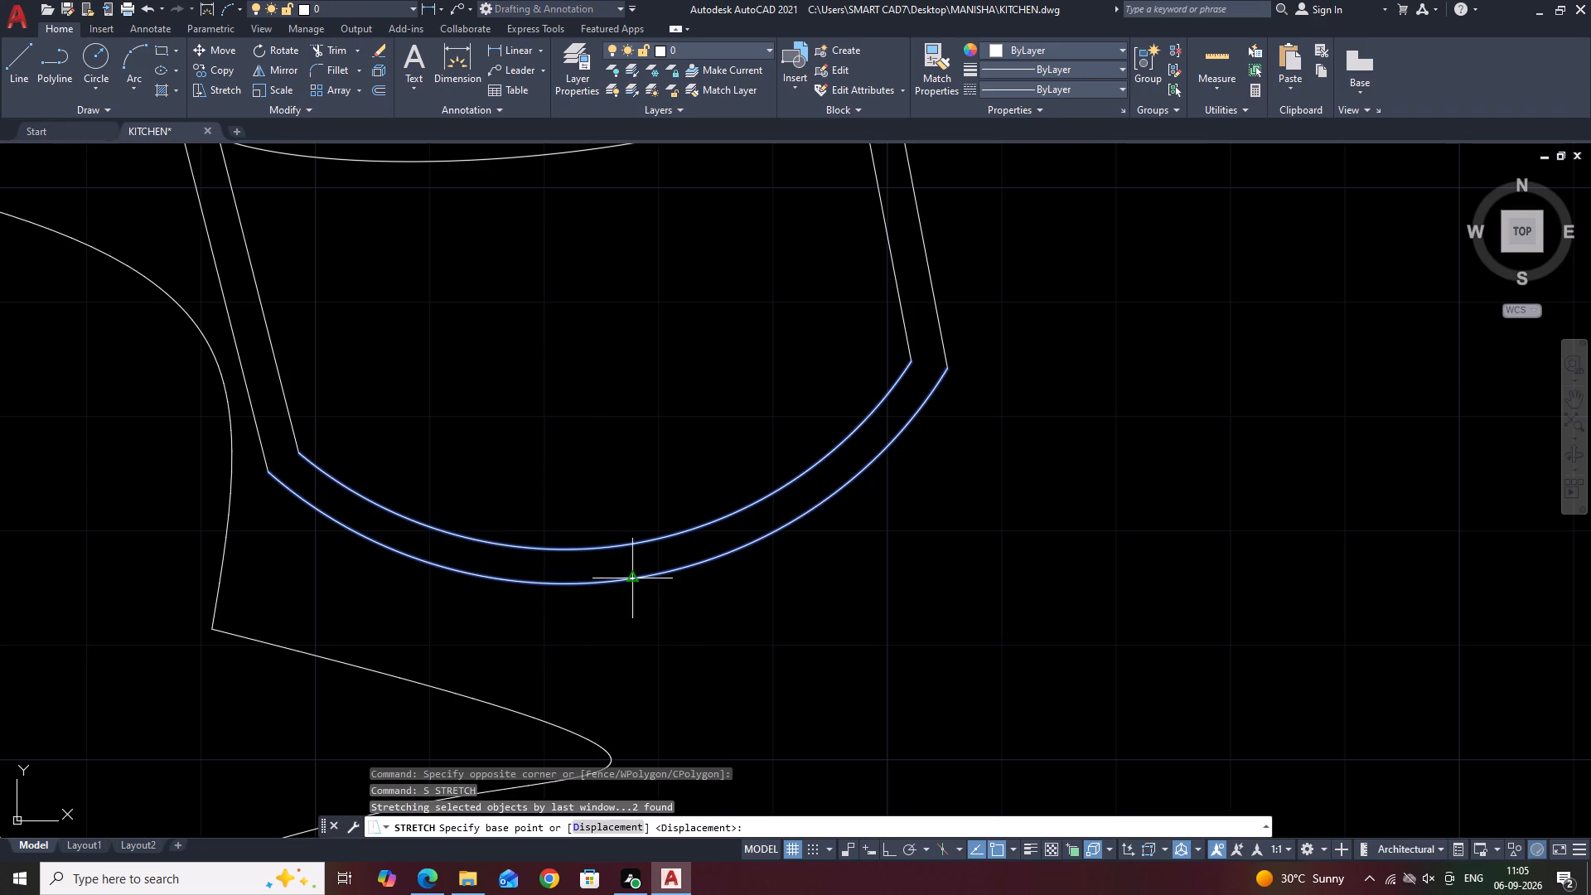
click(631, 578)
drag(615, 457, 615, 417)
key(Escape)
Flatten the vessel's inner and outer bottom arcs by raising their midpoints about equally, keeping their endpoints fixed.
drag(652, 604, 653, 603)
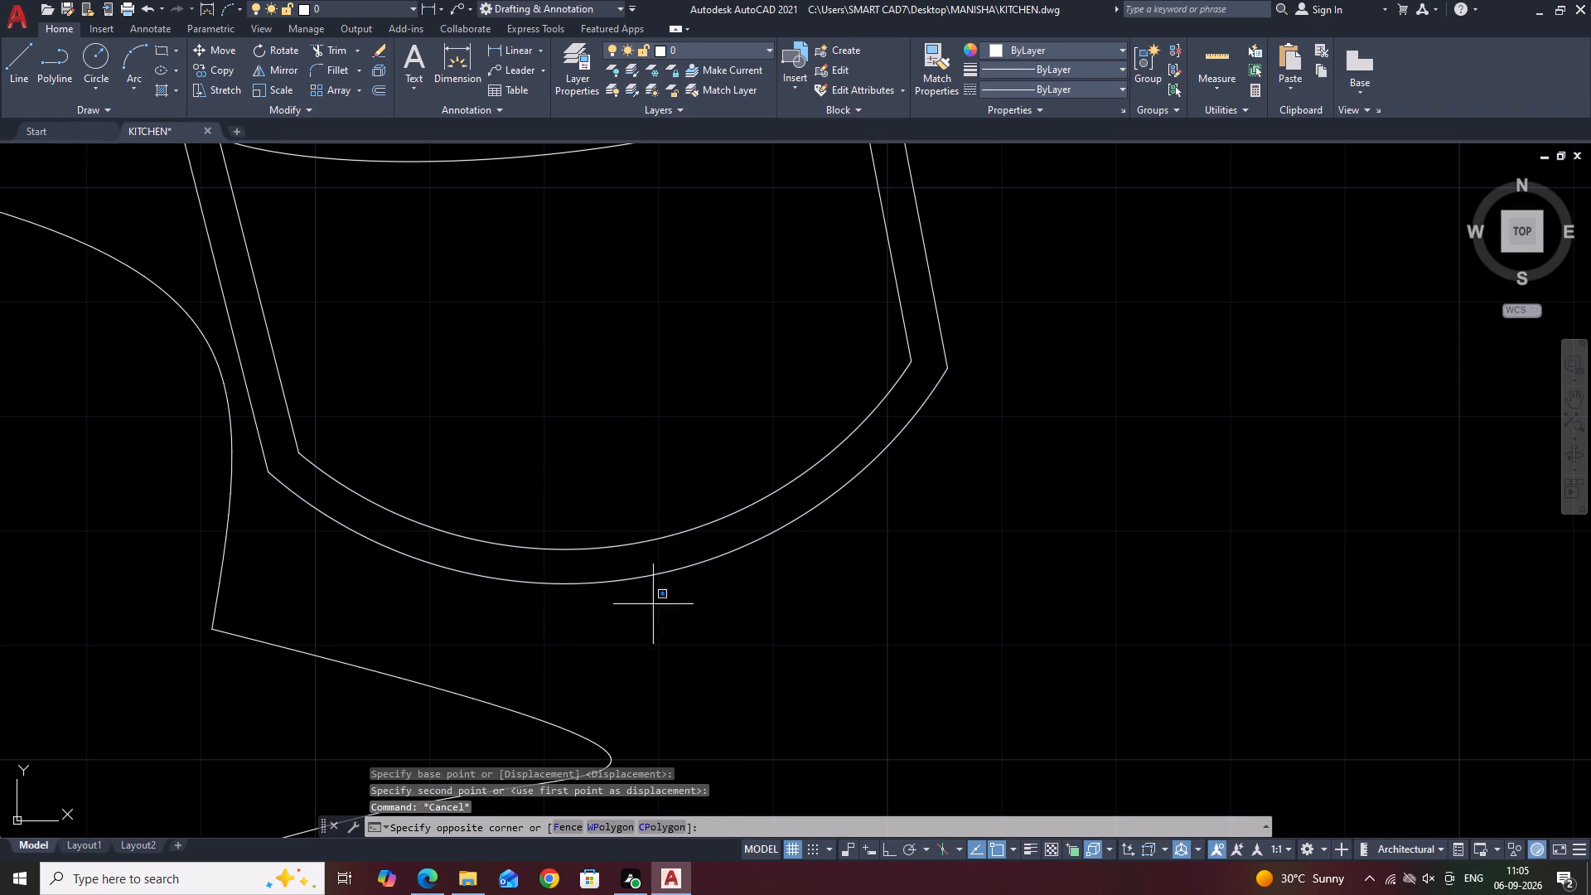
drag(653, 603, 607, 465)
click(569, 356)
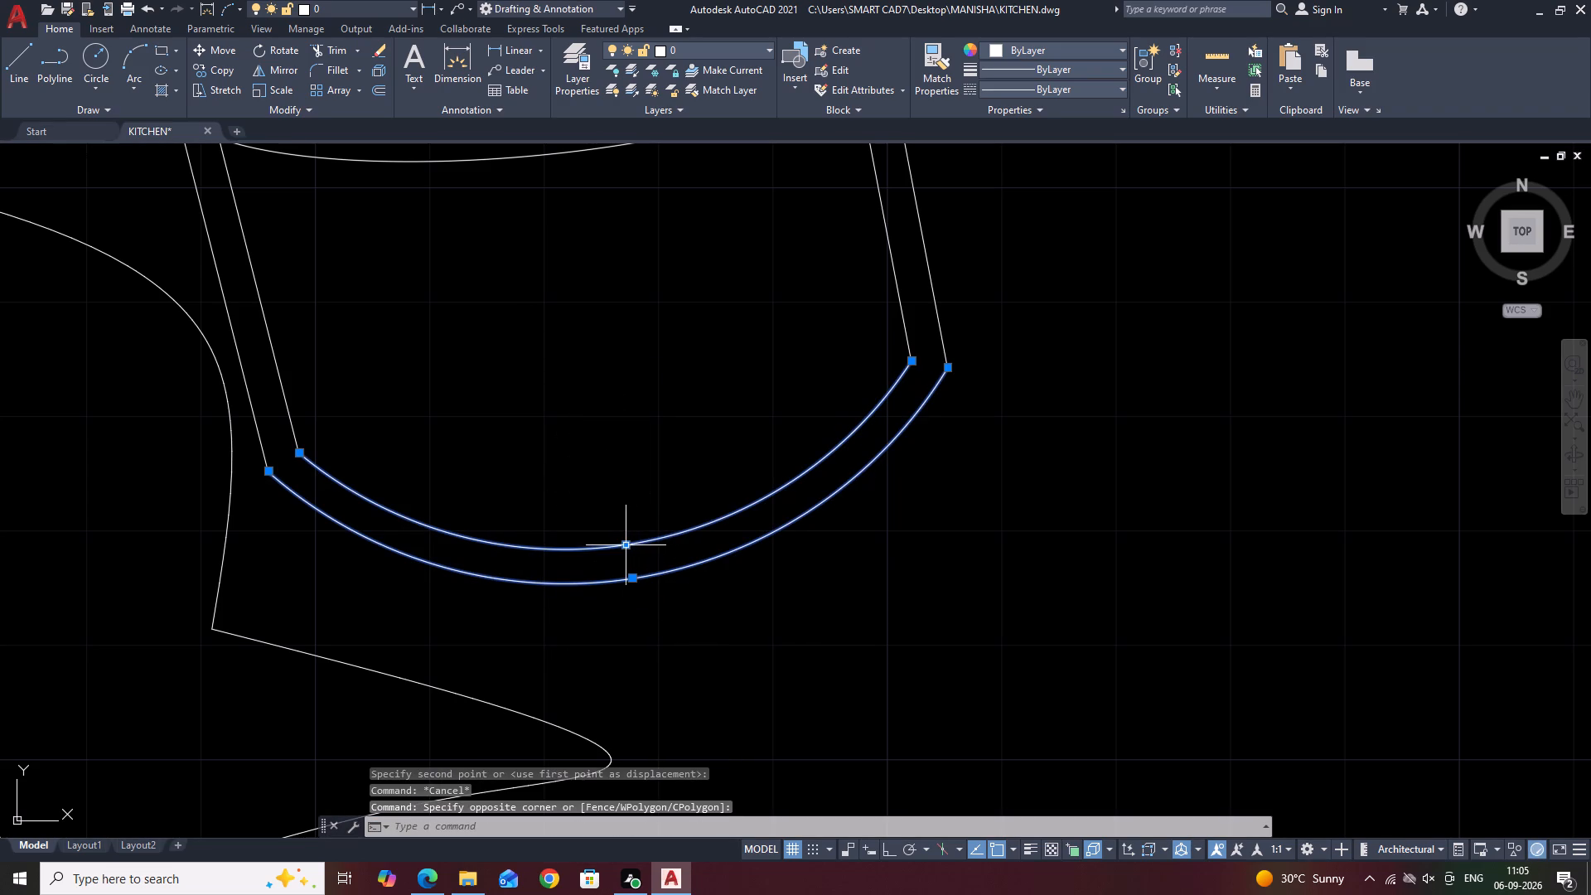
click(628, 545)
click(627, 494)
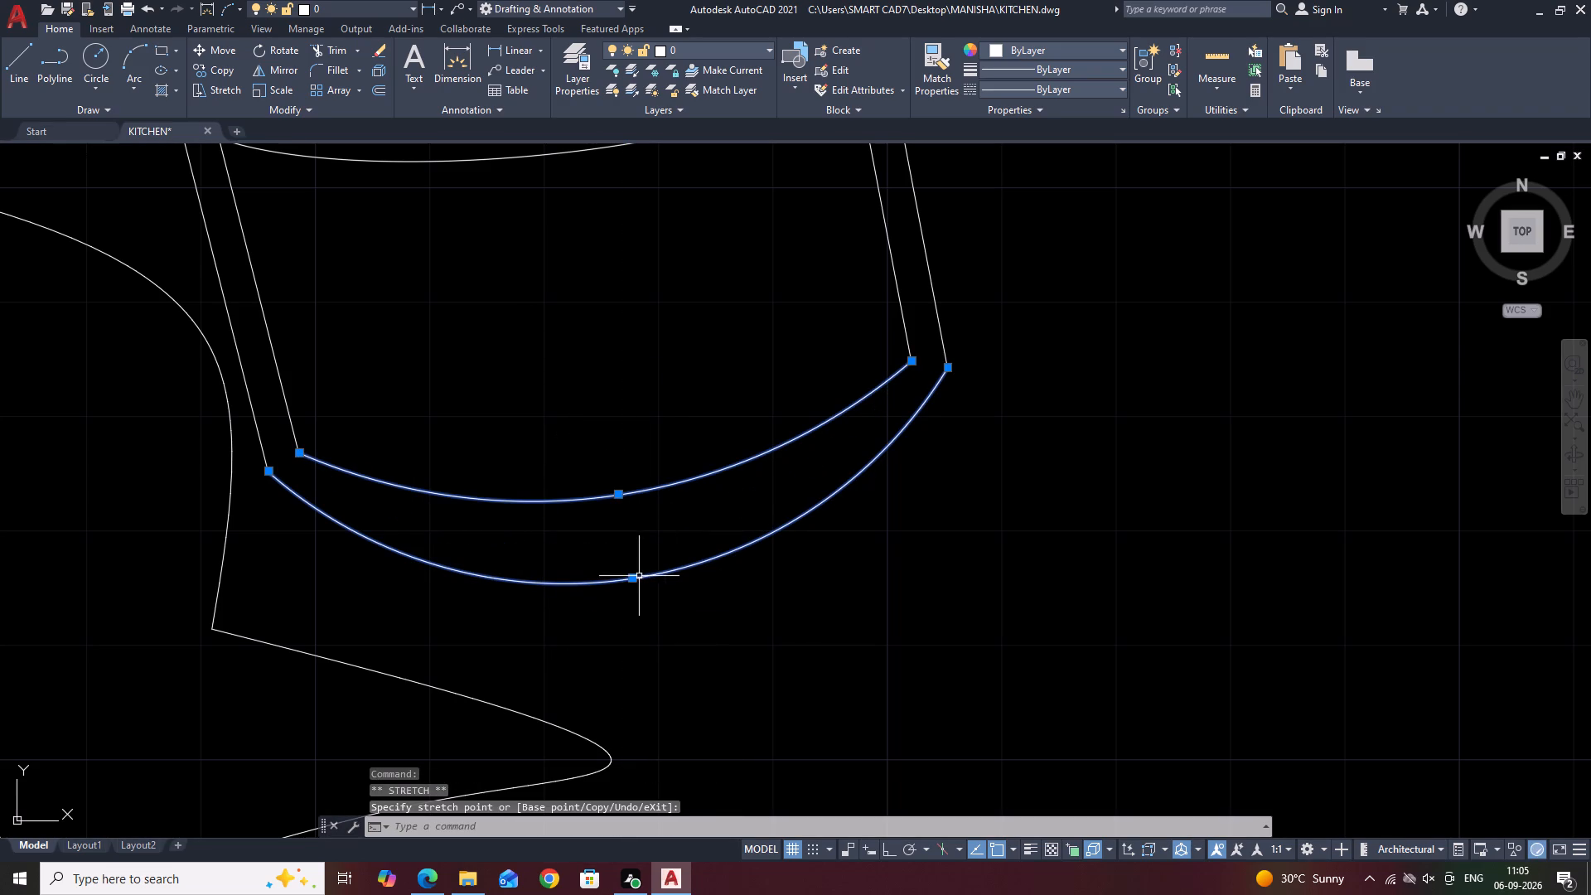
click(634, 579)
click(636, 531)
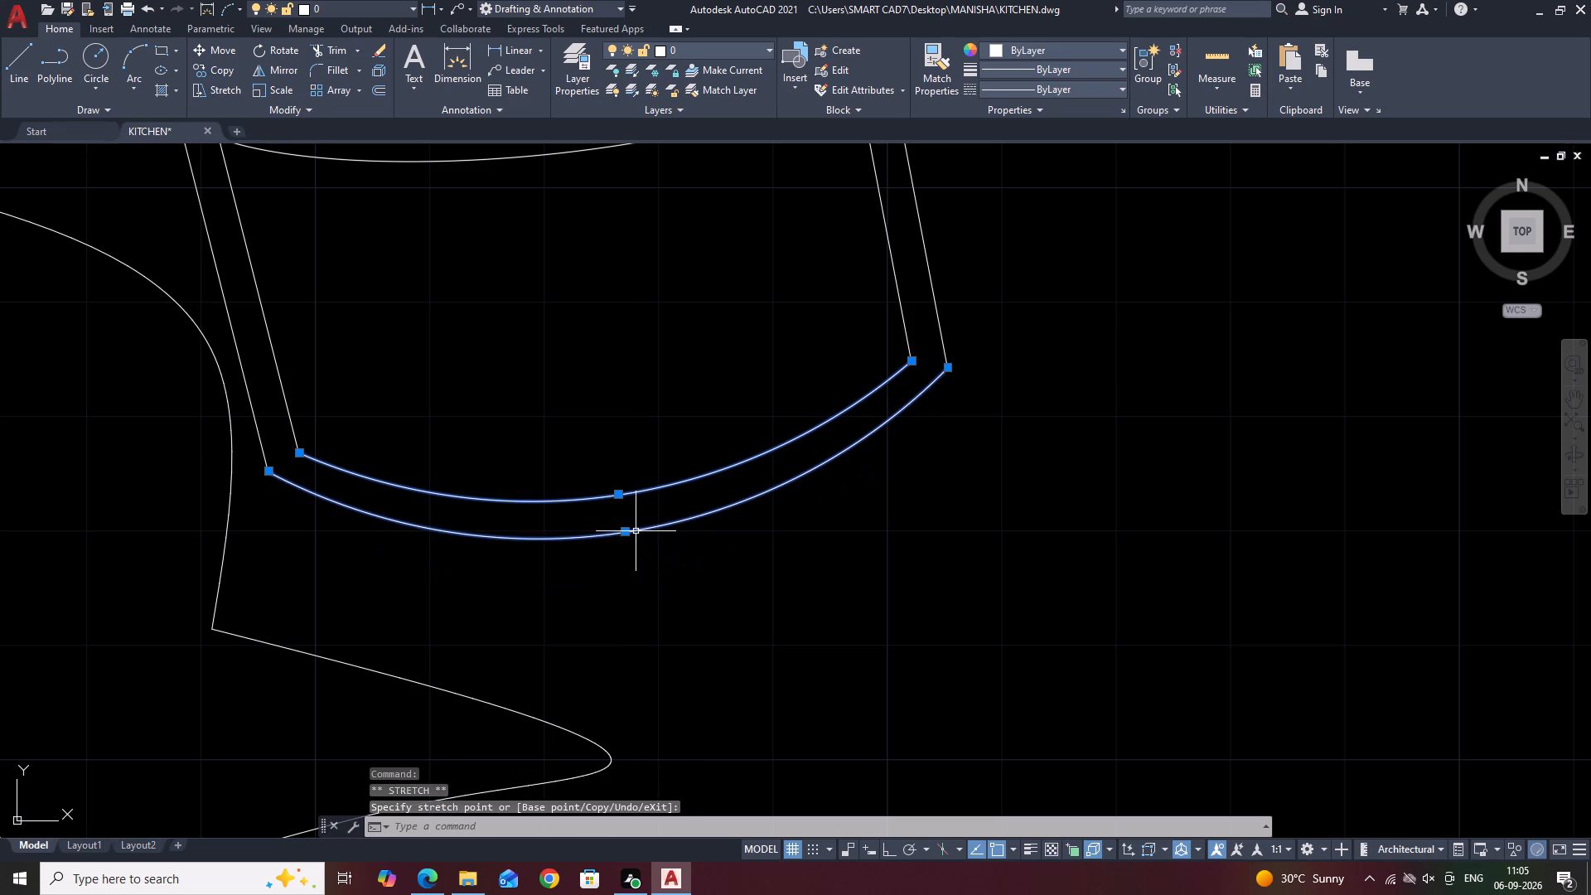
key(Escape)
Move the spout, pointed spline shape and round-bottomed vessel together slightly toward the bottles, straight along the countertop.
scroll(706, 509, down, 3)
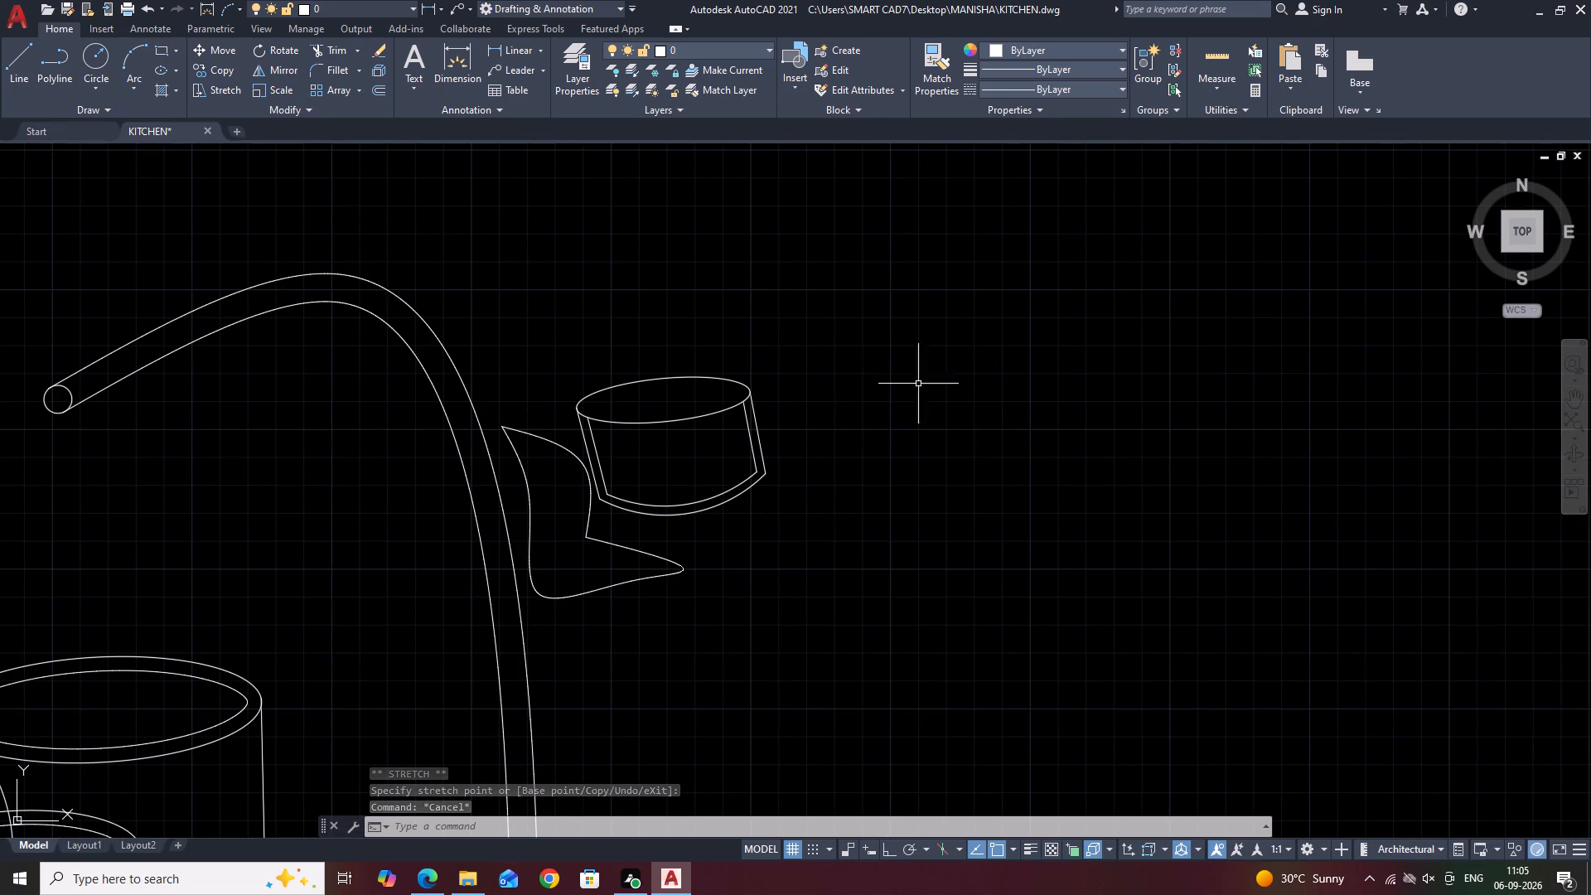
scroll(891, 401, down, 4)
middle_drag(955, 409, 955, 395)
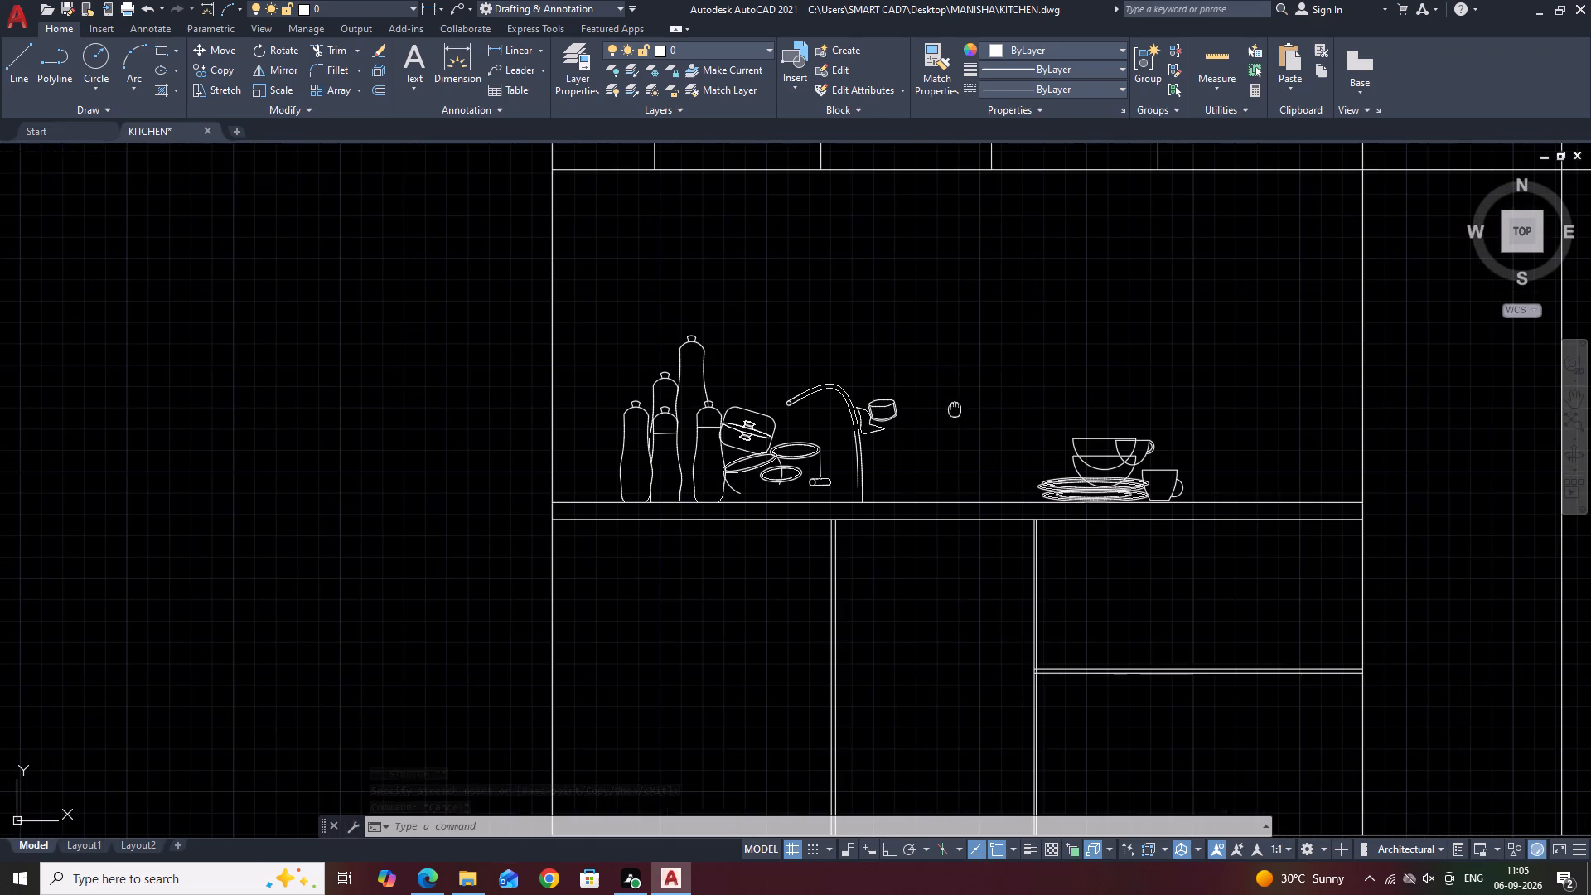
middle_drag(955, 395, 955, 303)
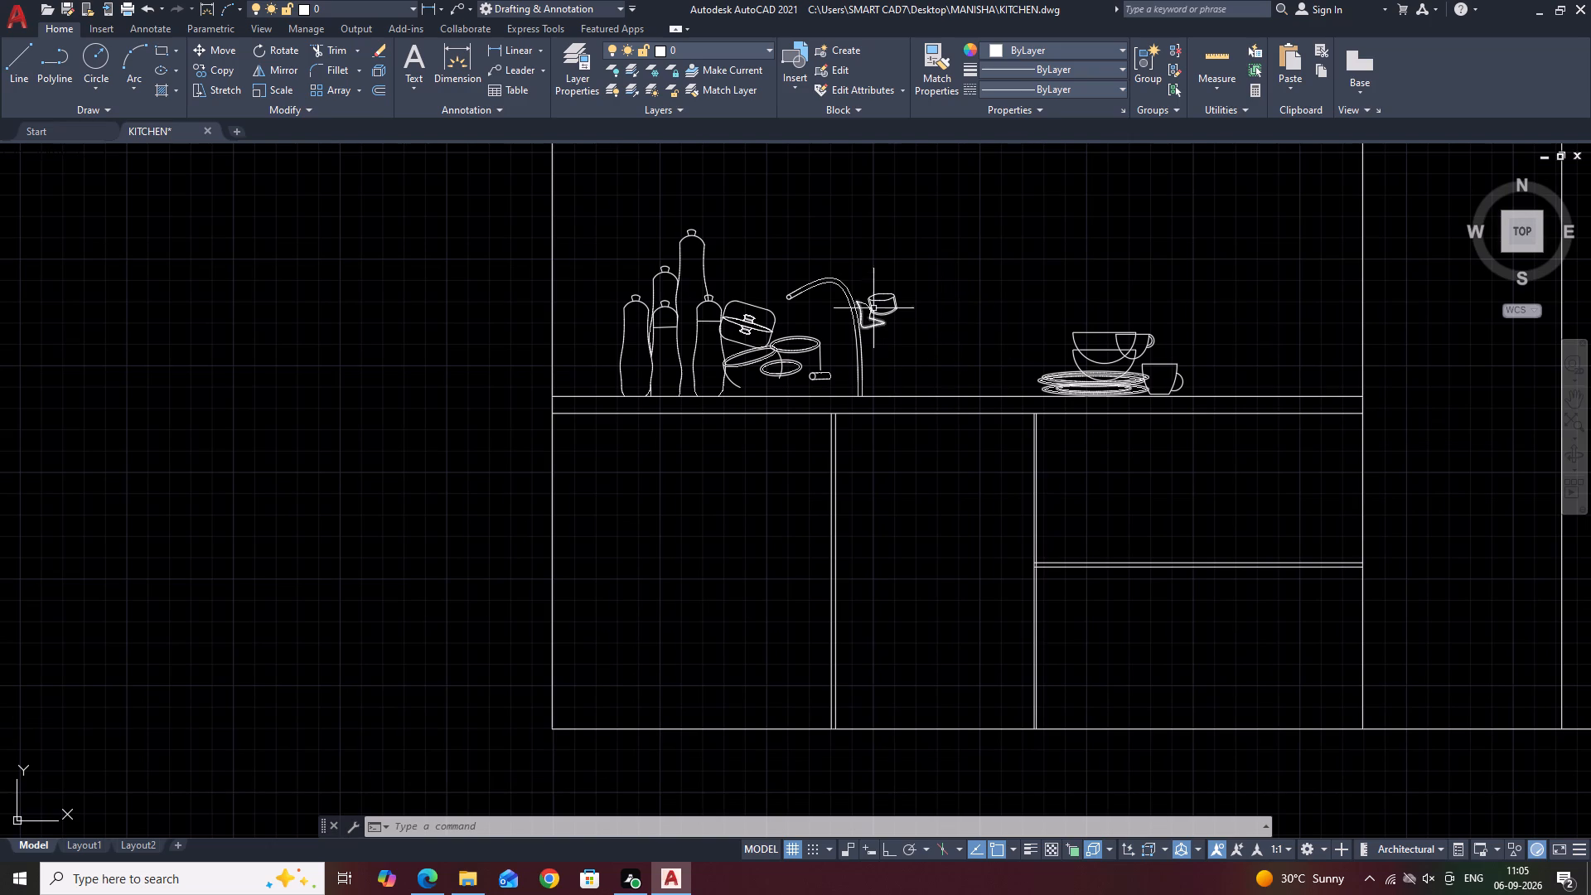
middle_drag(951, 278, 959, 316)
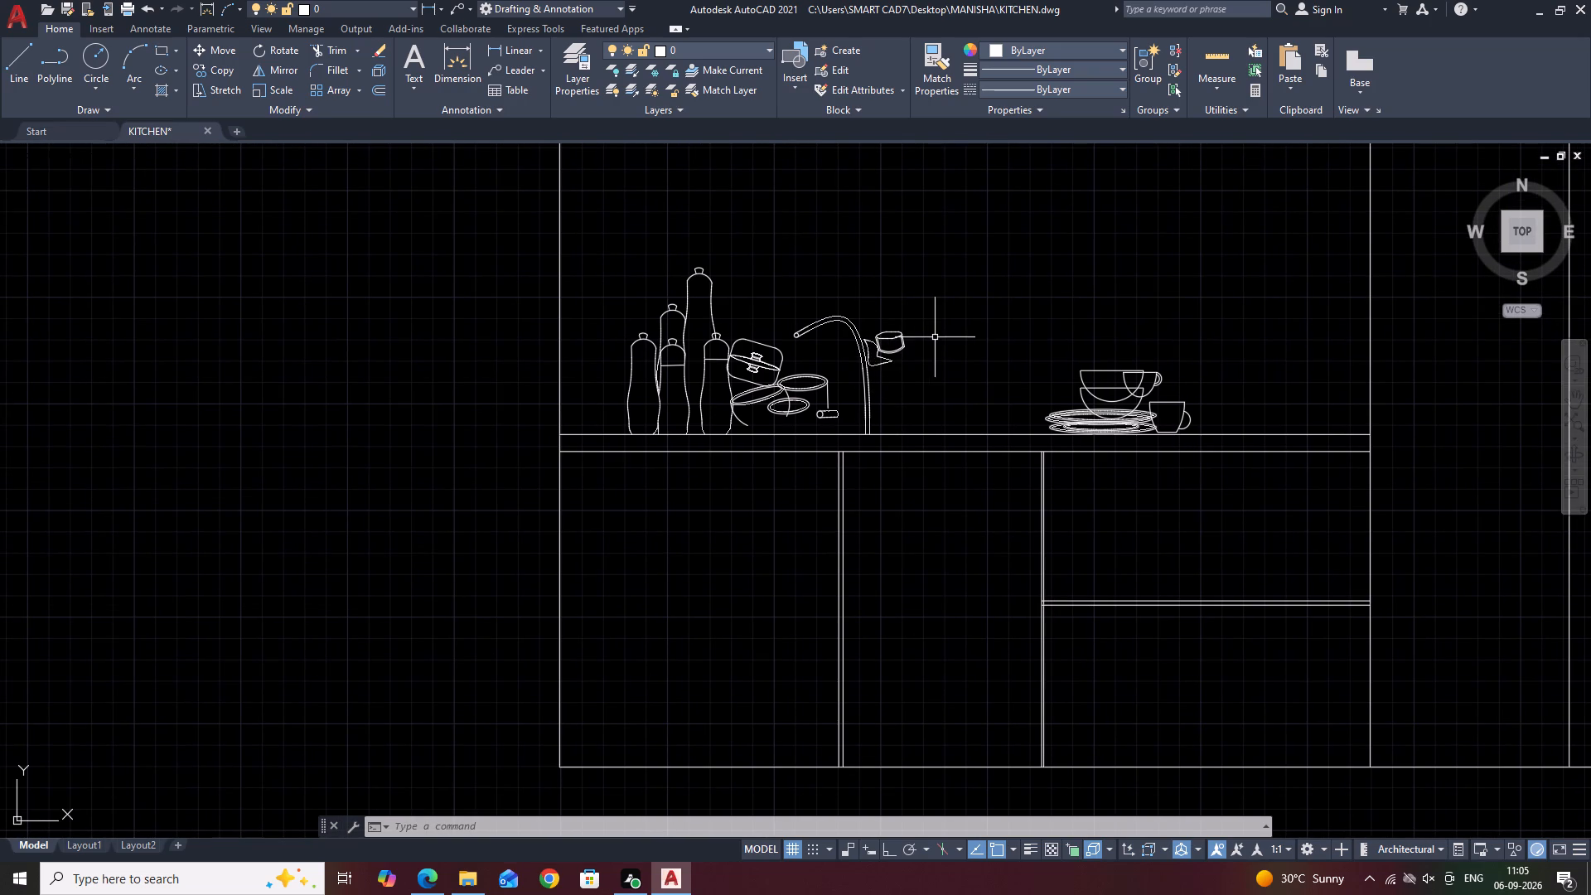
scroll(936, 345, down, 1)
scroll(834, 341, up, 2)
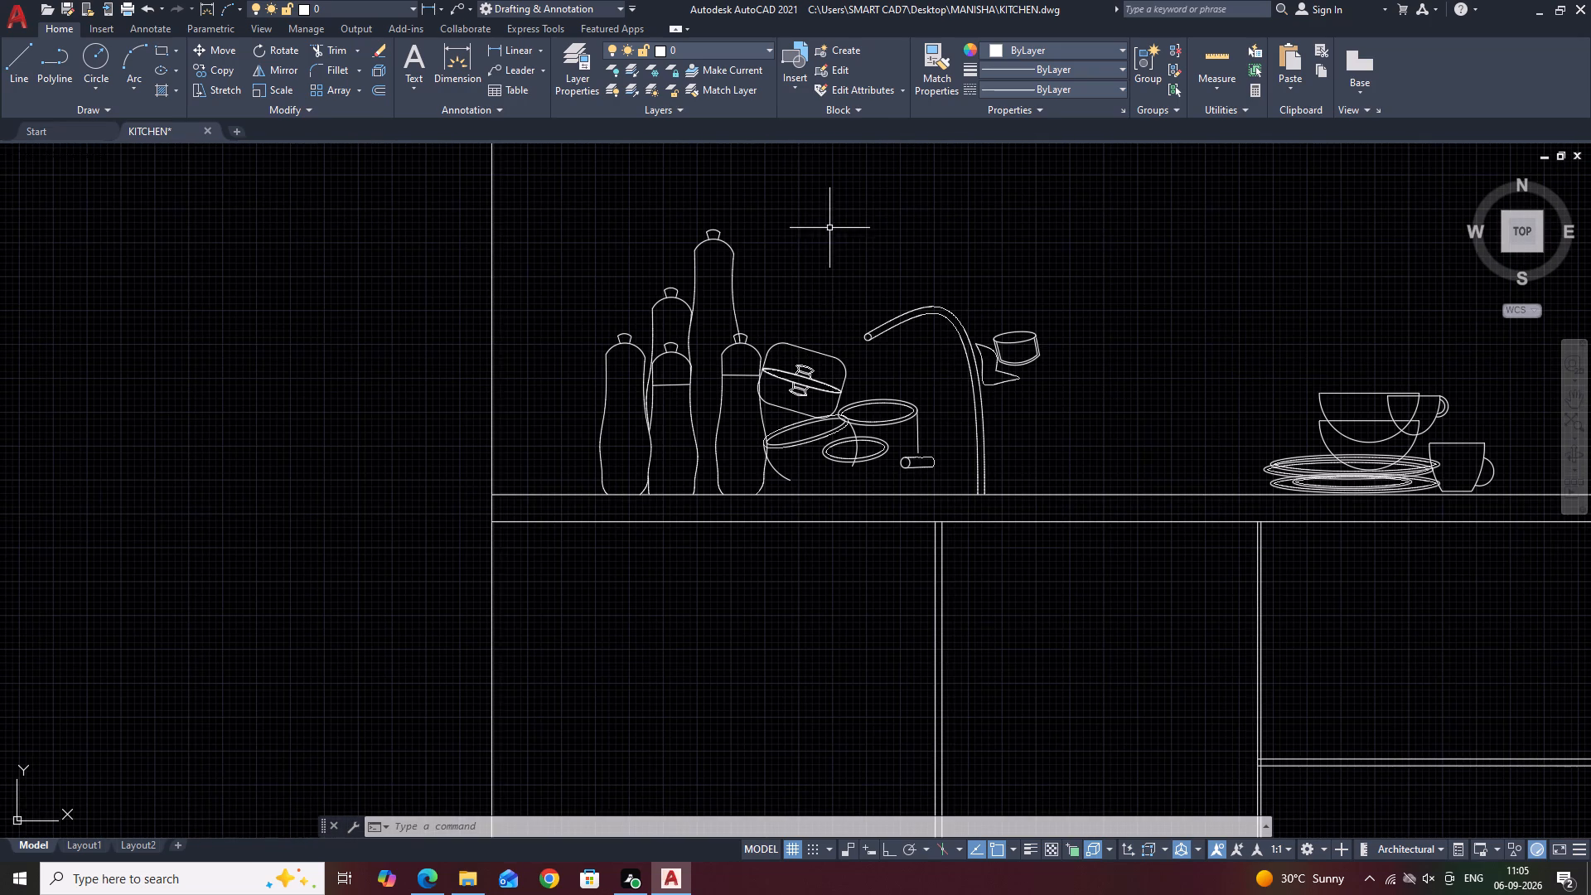
click(831, 226)
key(Escape)
click(1086, 294)
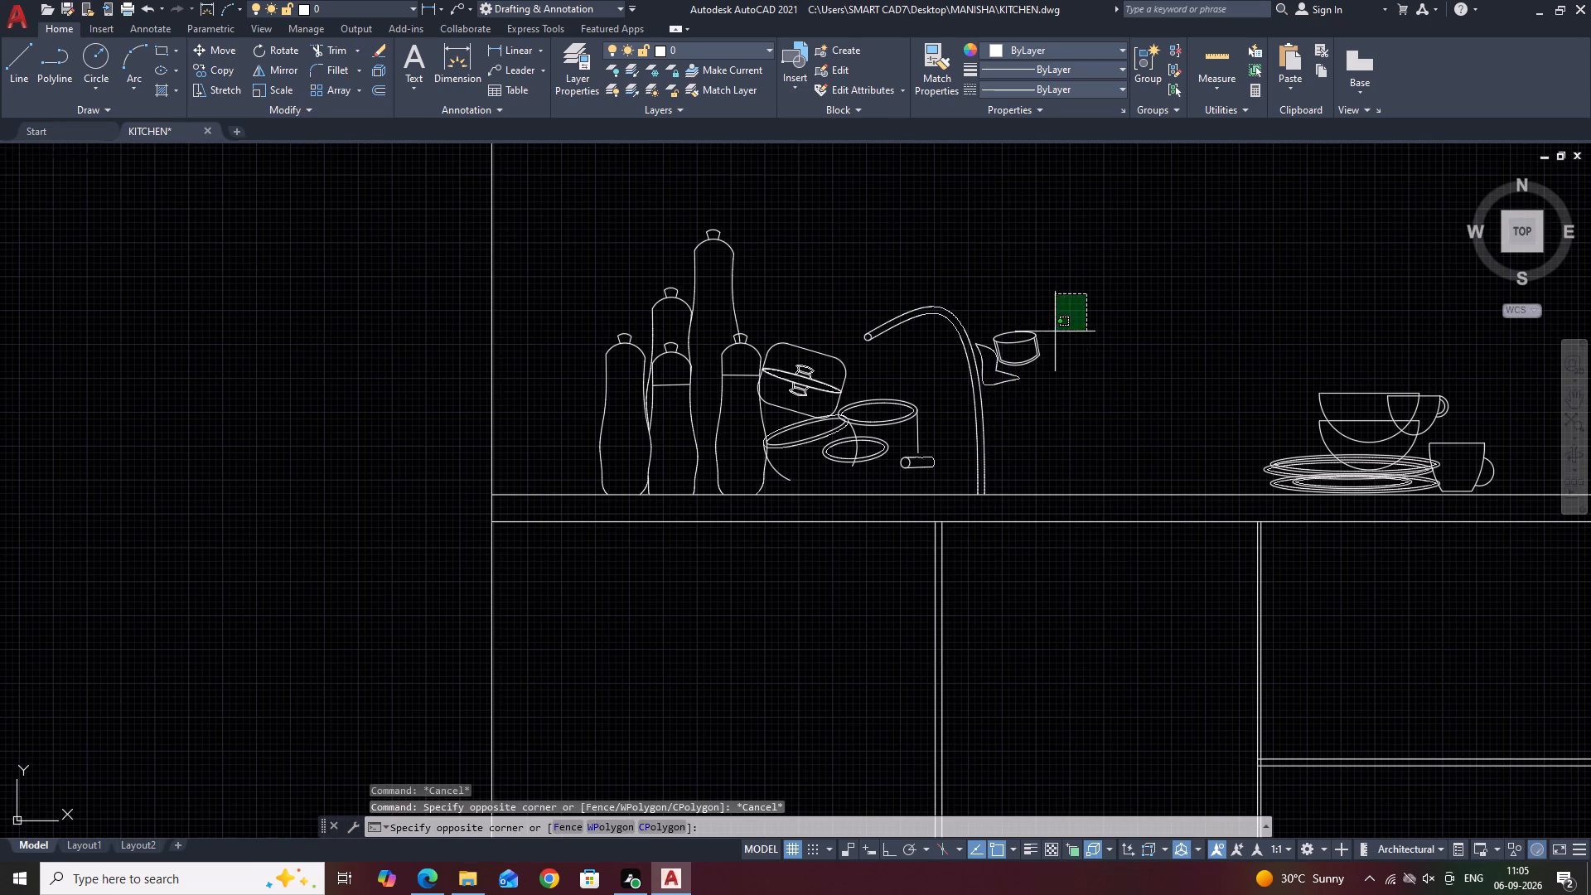
click(949, 420)
scroll(868, 333, up, 3)
drag(813, 262, 827, 296)
click(948, 452)
key(m)
key(space)
scroll(903, 389, down, 2)
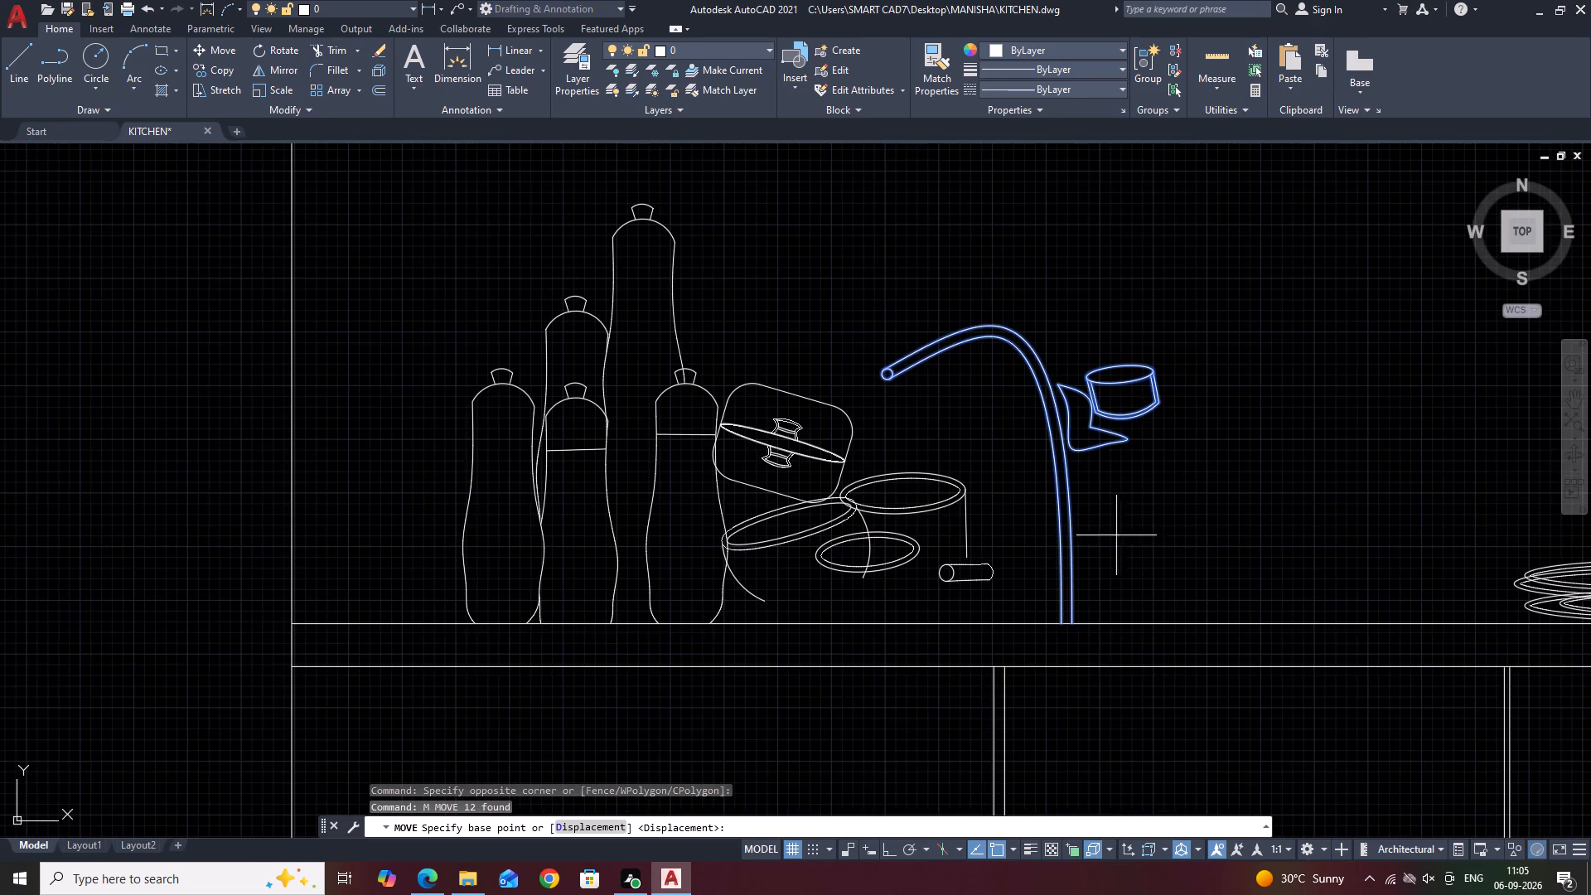
middle_drag(1198, 511, 1124, 336)
click(1116, 418)
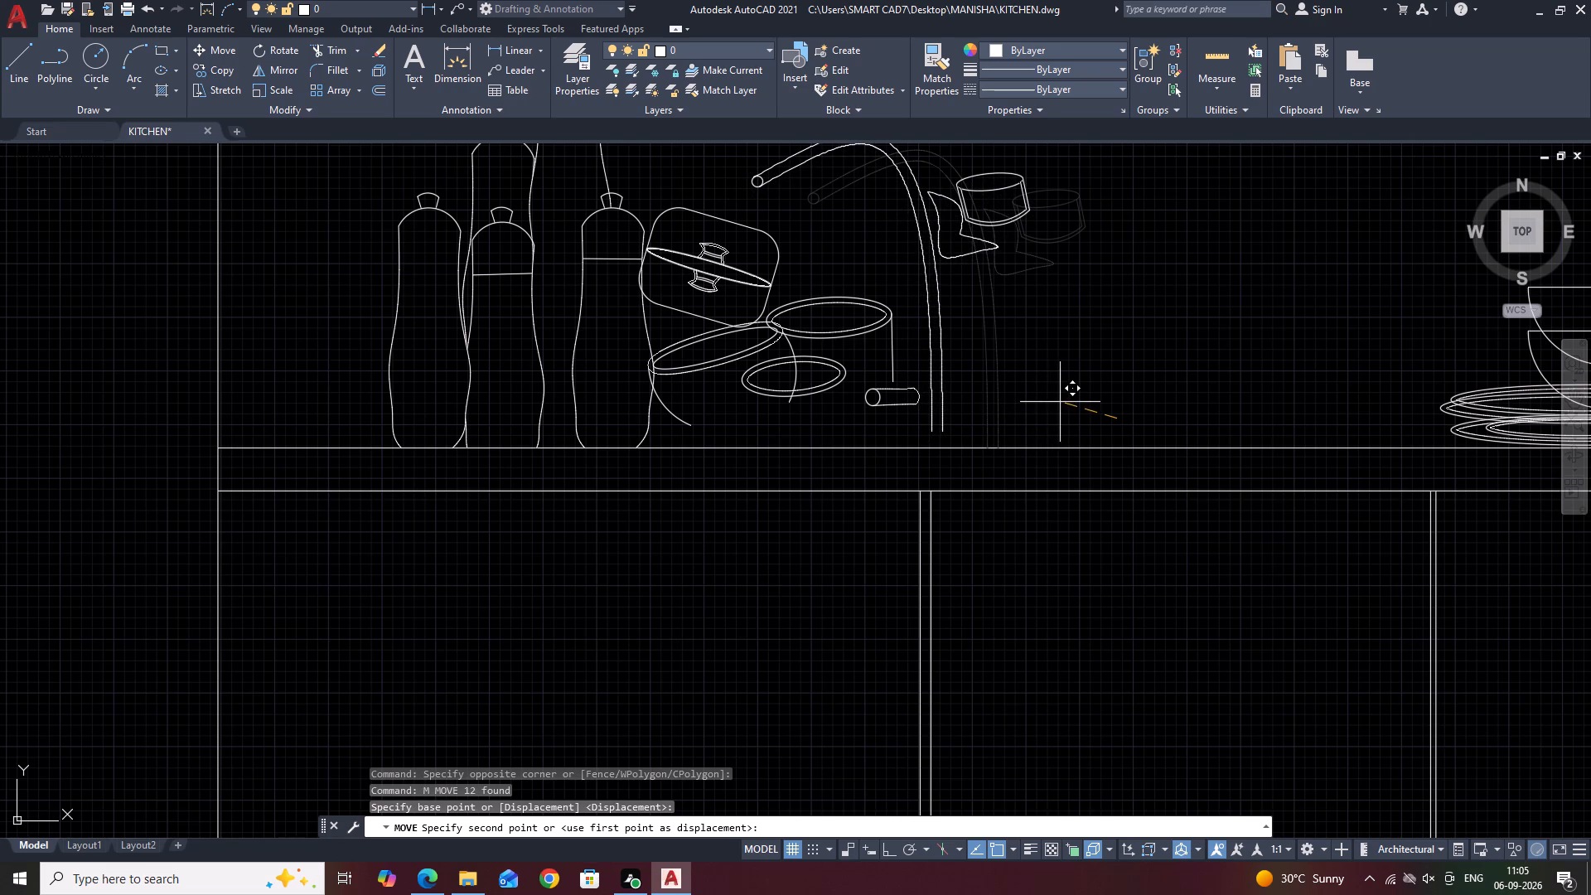
key(F8)
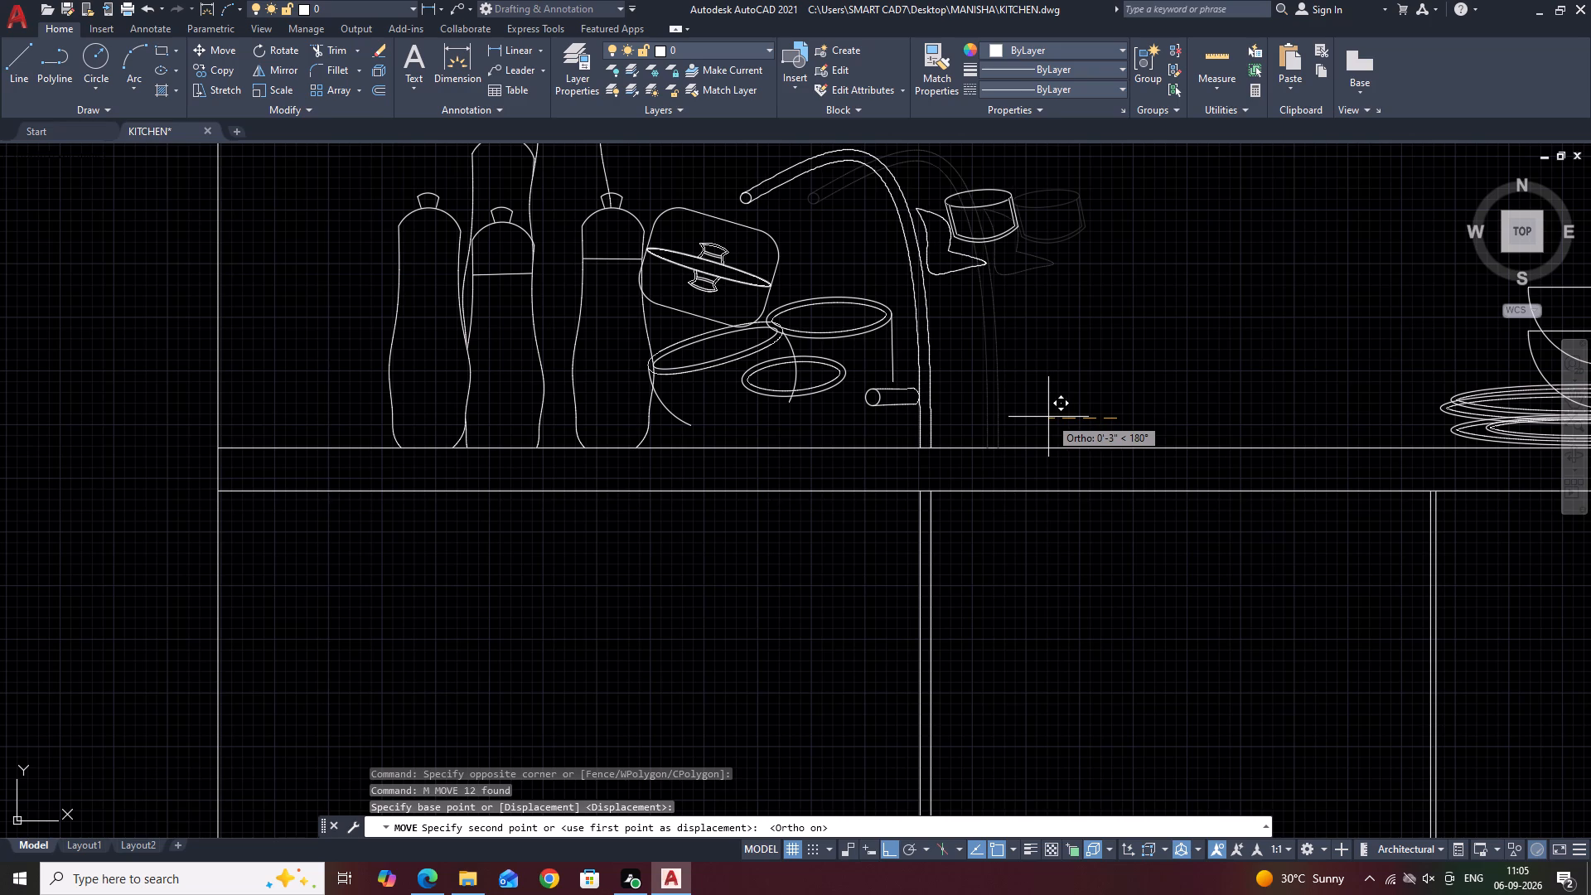
click(1065, 417)
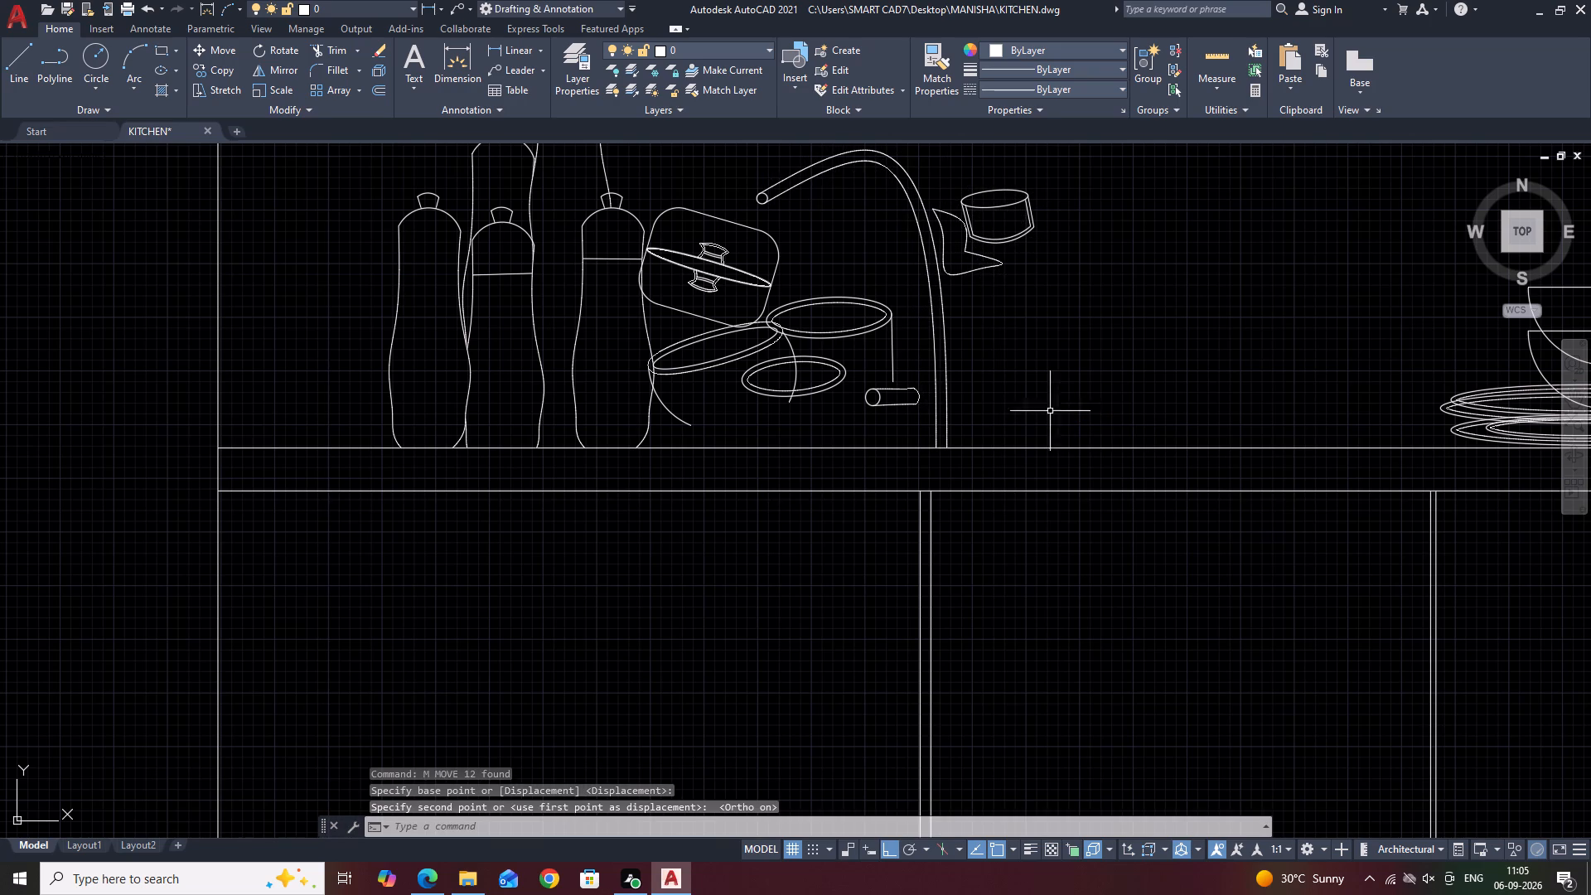
key(Escape)
Scale the round-bottomed vessel to nearly three times its size from the rim's end nearest the spout.
middle_drag(1055, 244, 1018, 292)
scroll(922, 225, up, 2)
click(903, 201)
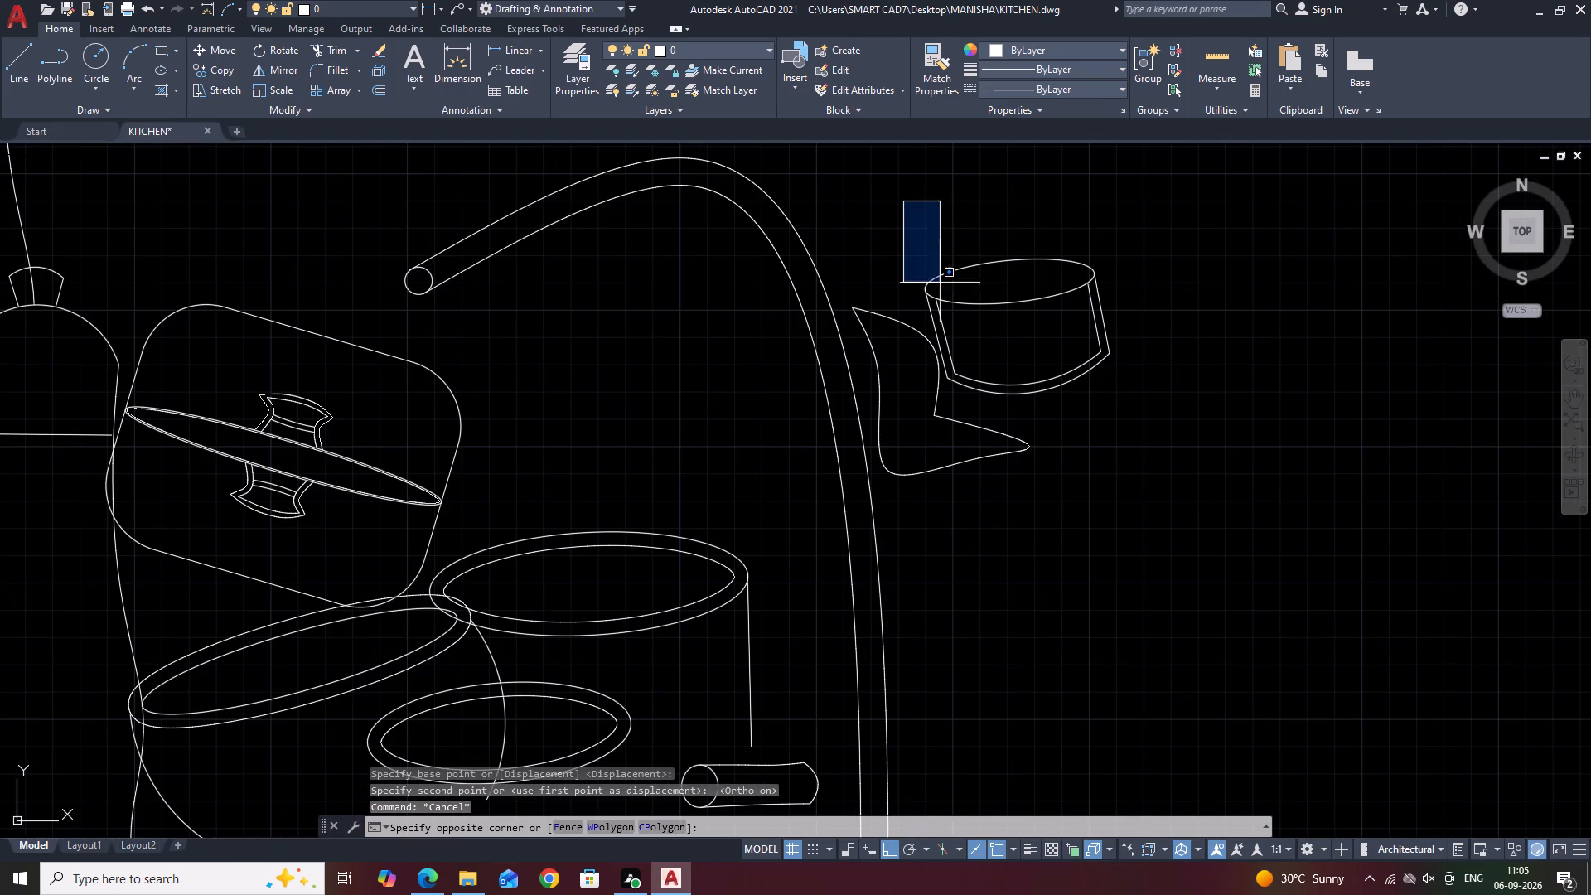
click(1134, 426)
key(s)
key(c)
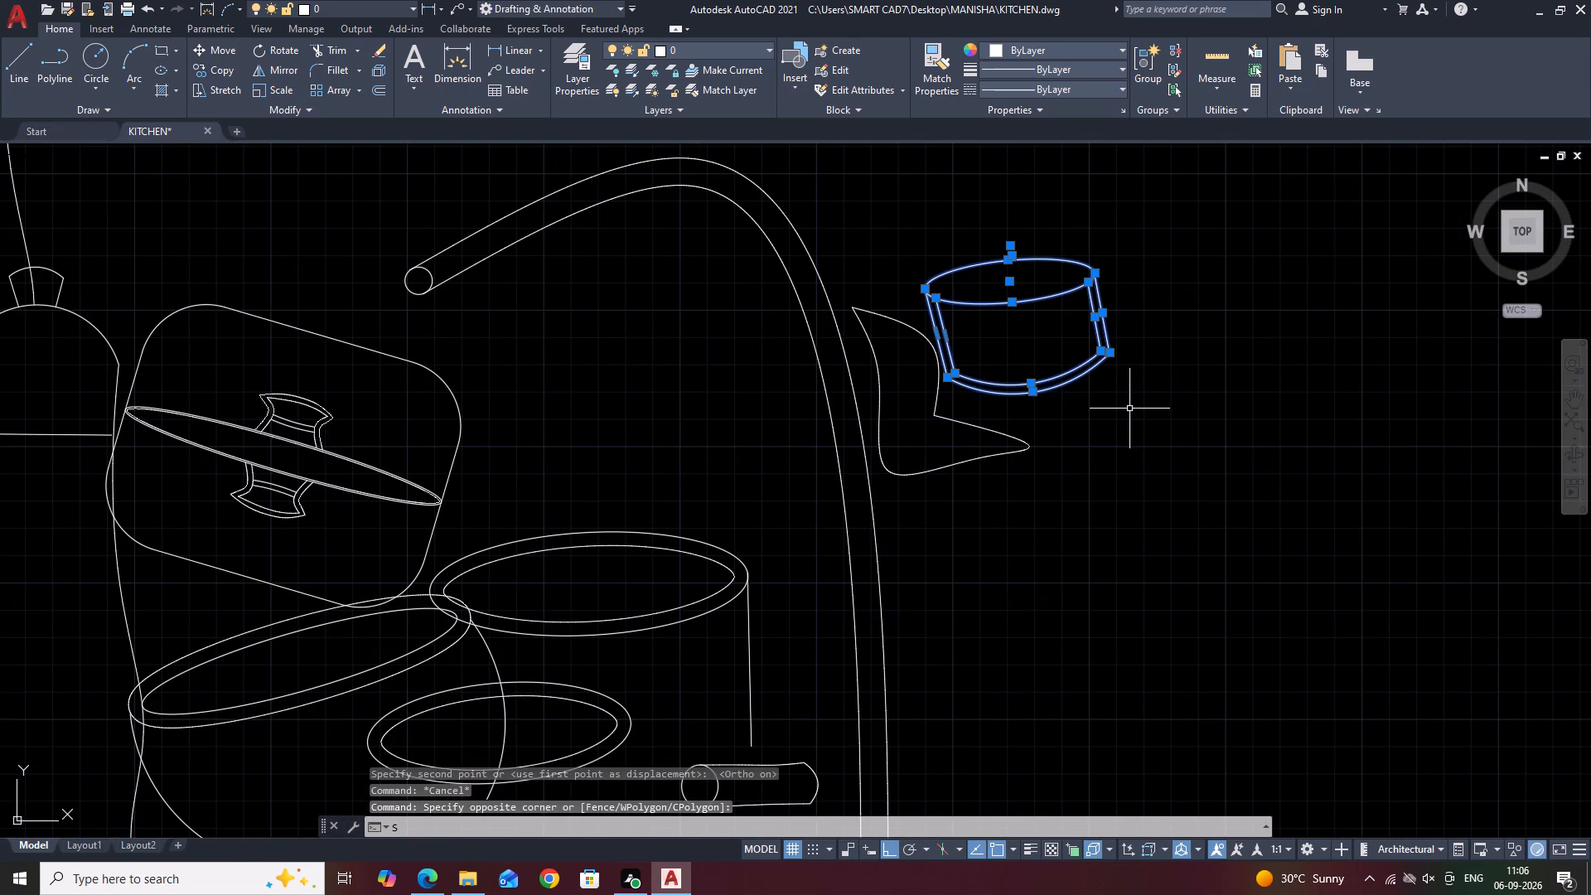
key(space)
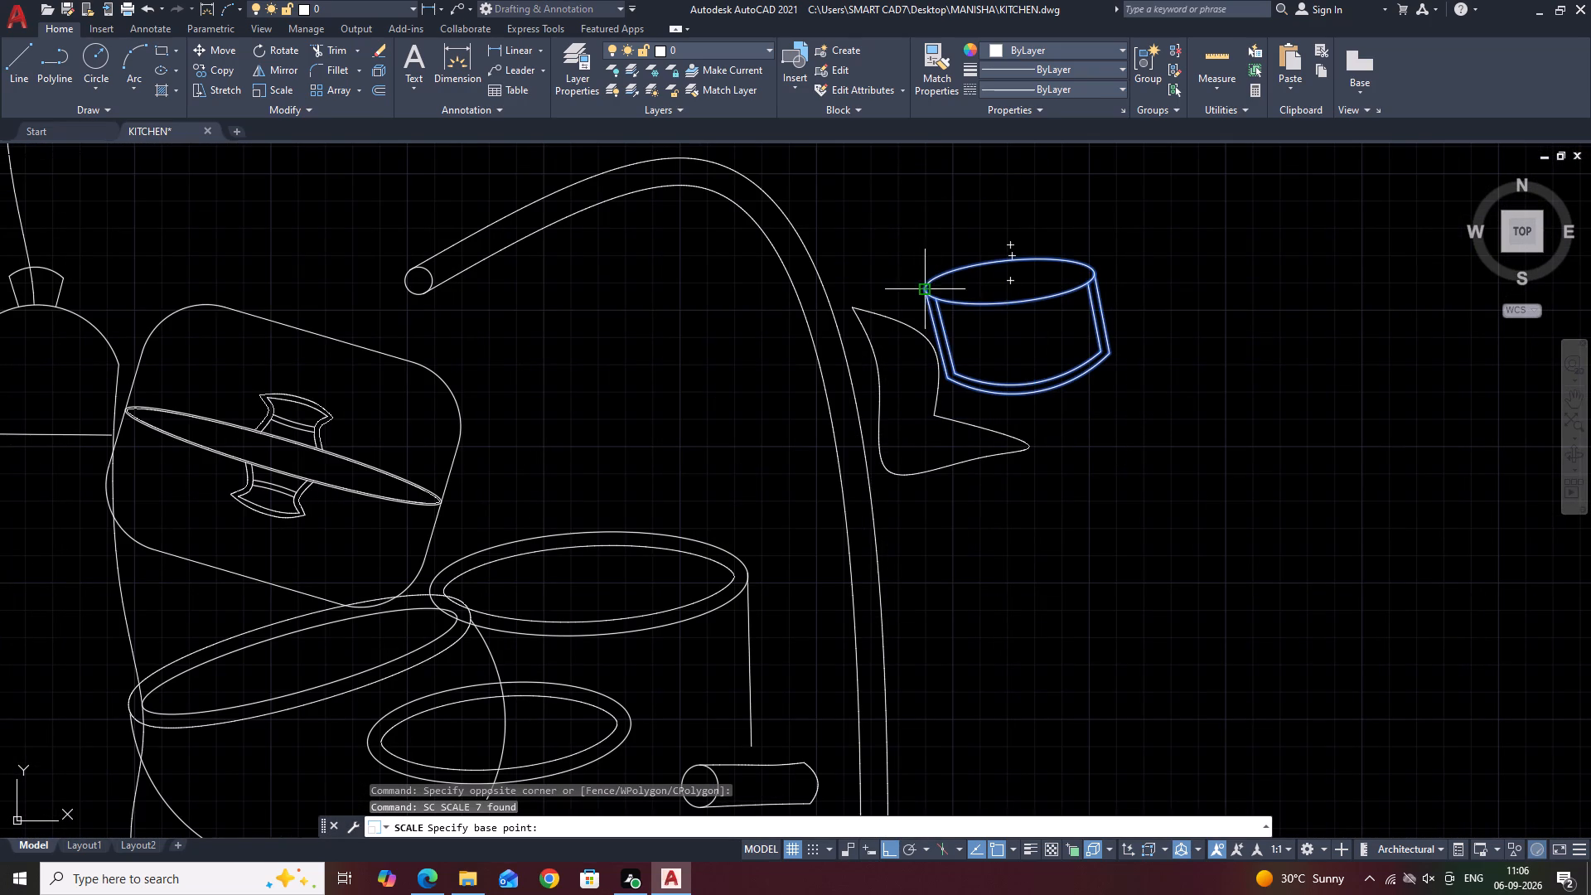
drag(926, 290, 927, 298)
scroll(933, 302, down, 4)
click(997, 336)
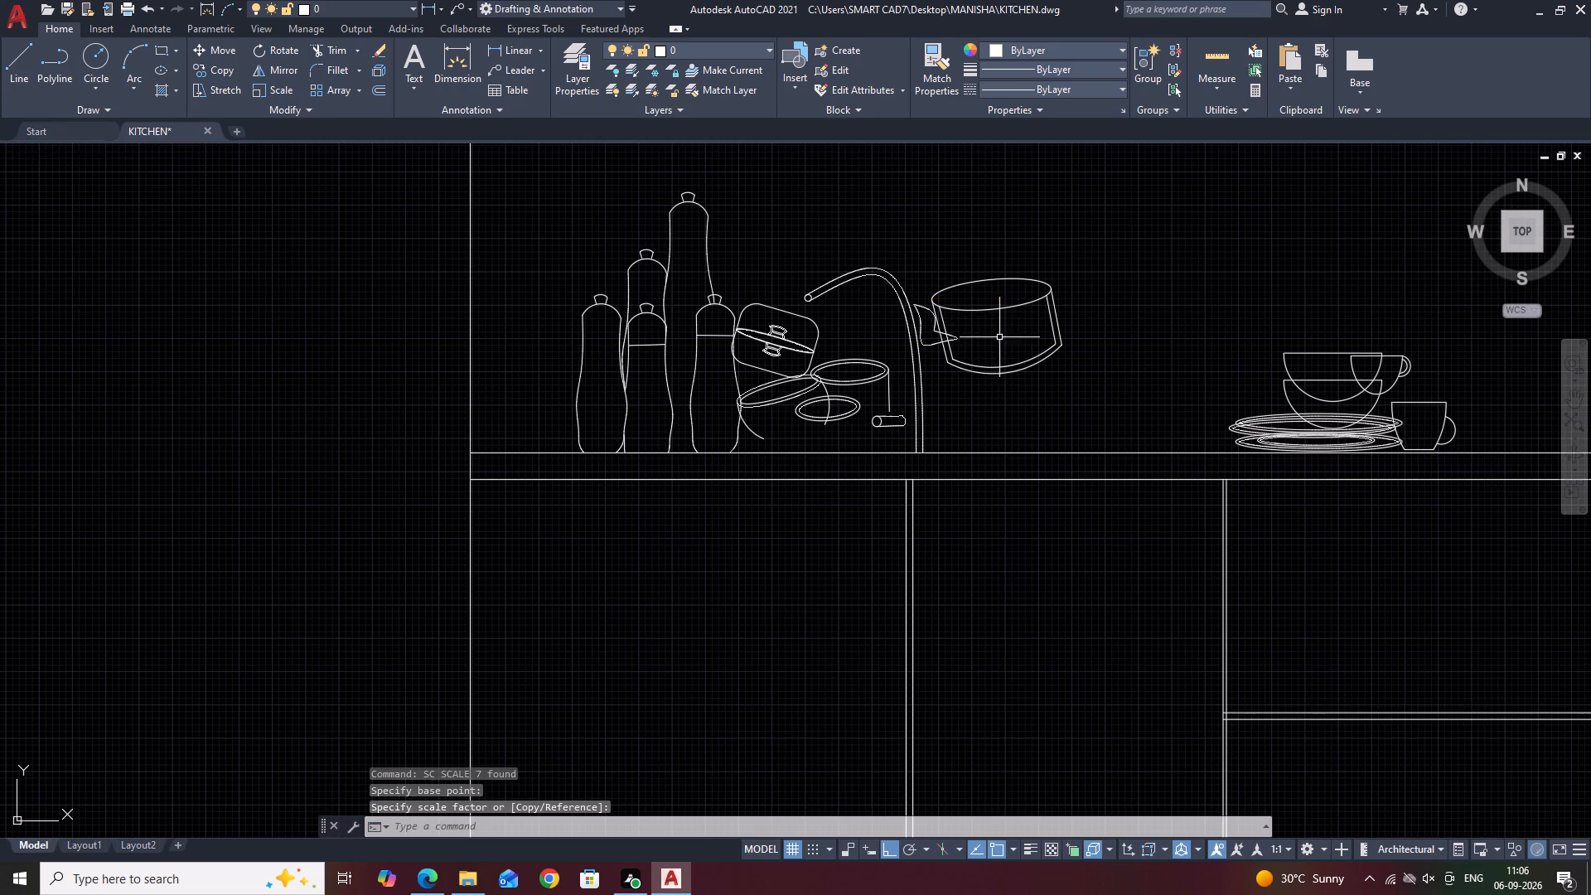
Move the enlarged vessel horizontally about 2 inches toward the spout, so its rim meets the spout's outer curve.
click(921, 257)
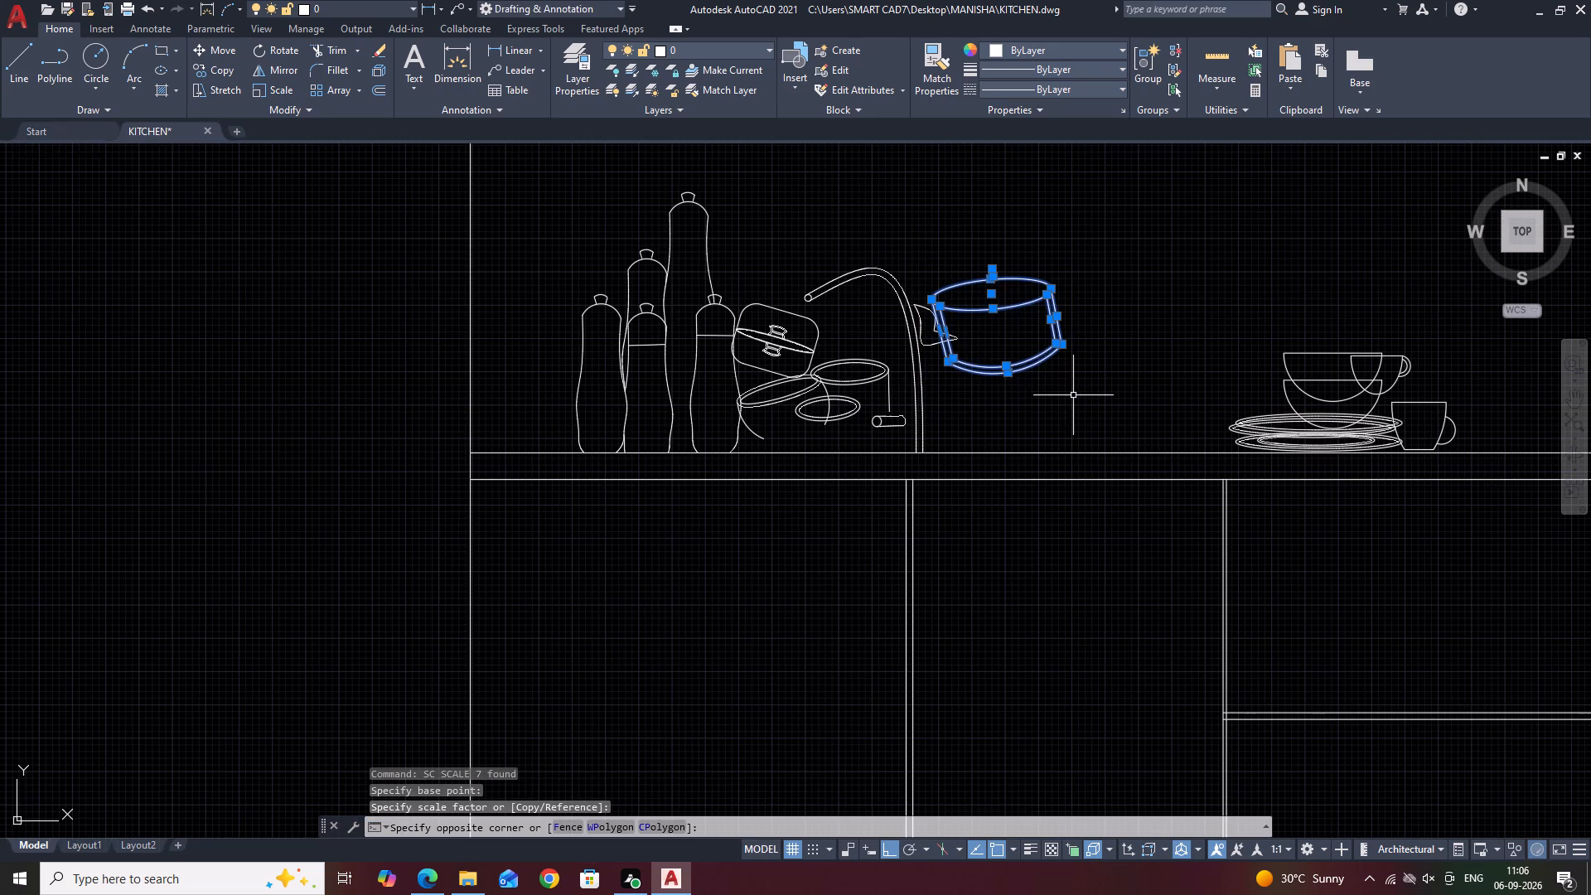
click(1073, 395)
key(m)
key(space)
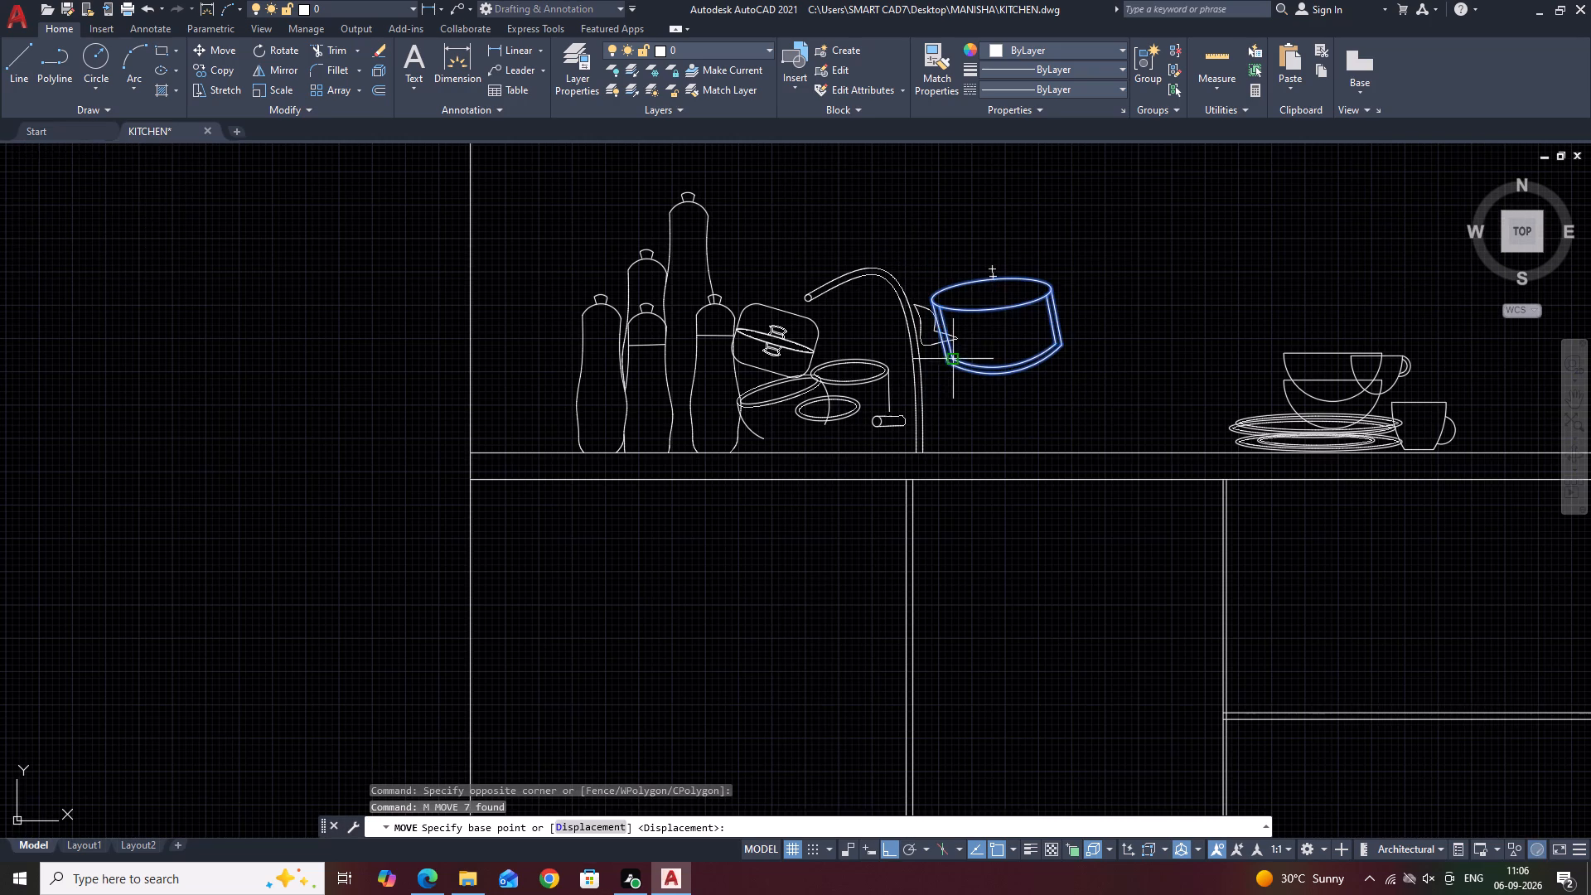
scroll(947, 362, up, 2)
click(986, 404)
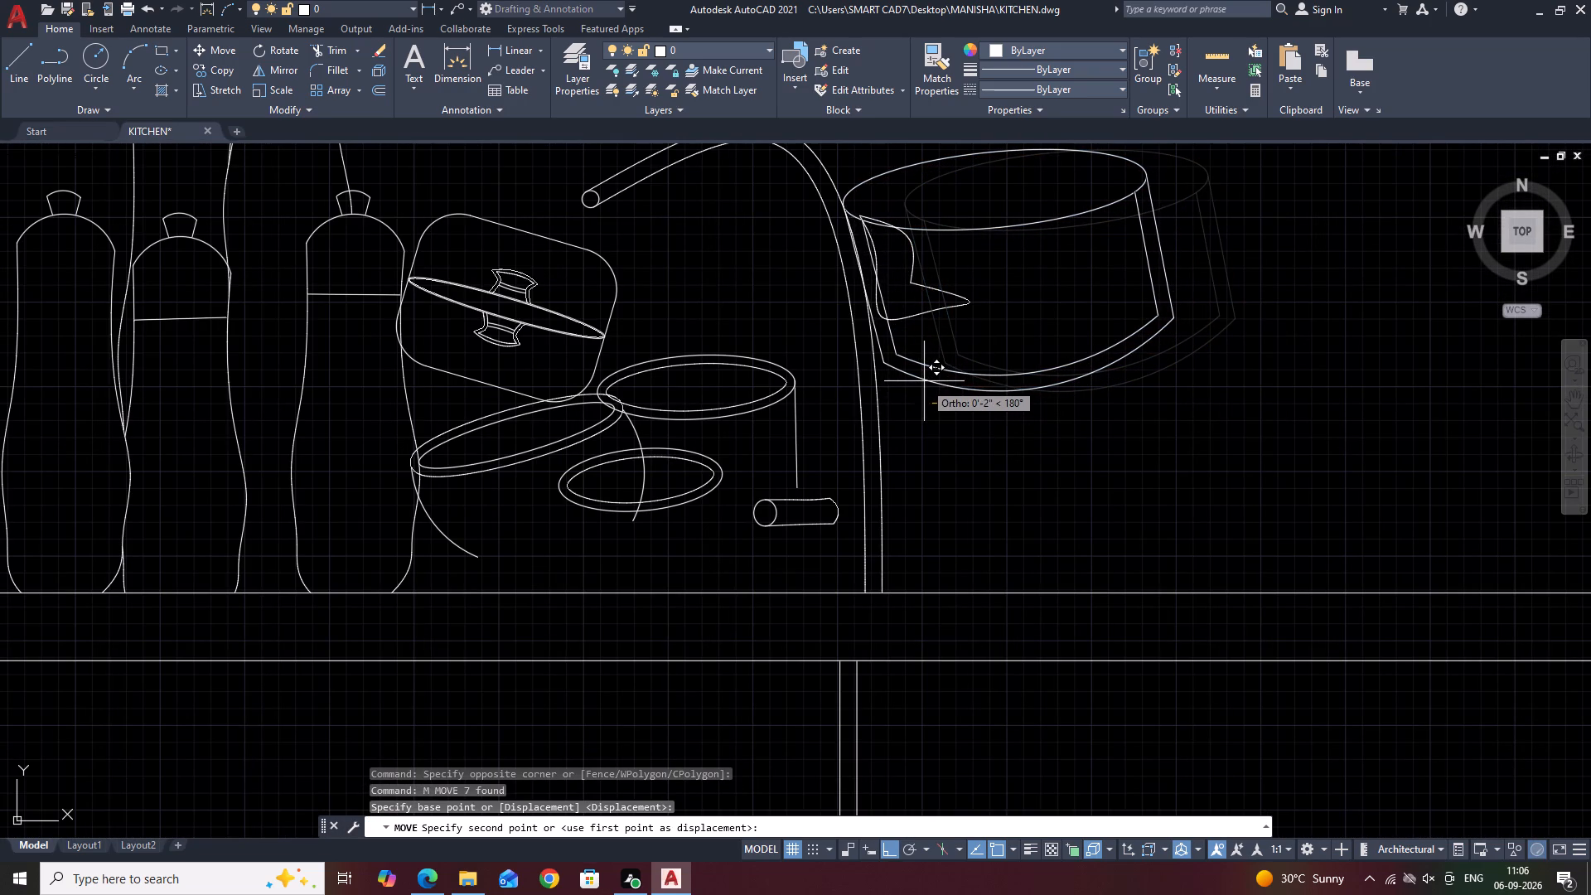
click(927, 380)
Move both curves of the pointed spline shape fully inside the vessel's outline, near its side closest to the spout.
click(1003, 281)
click(959, 316)
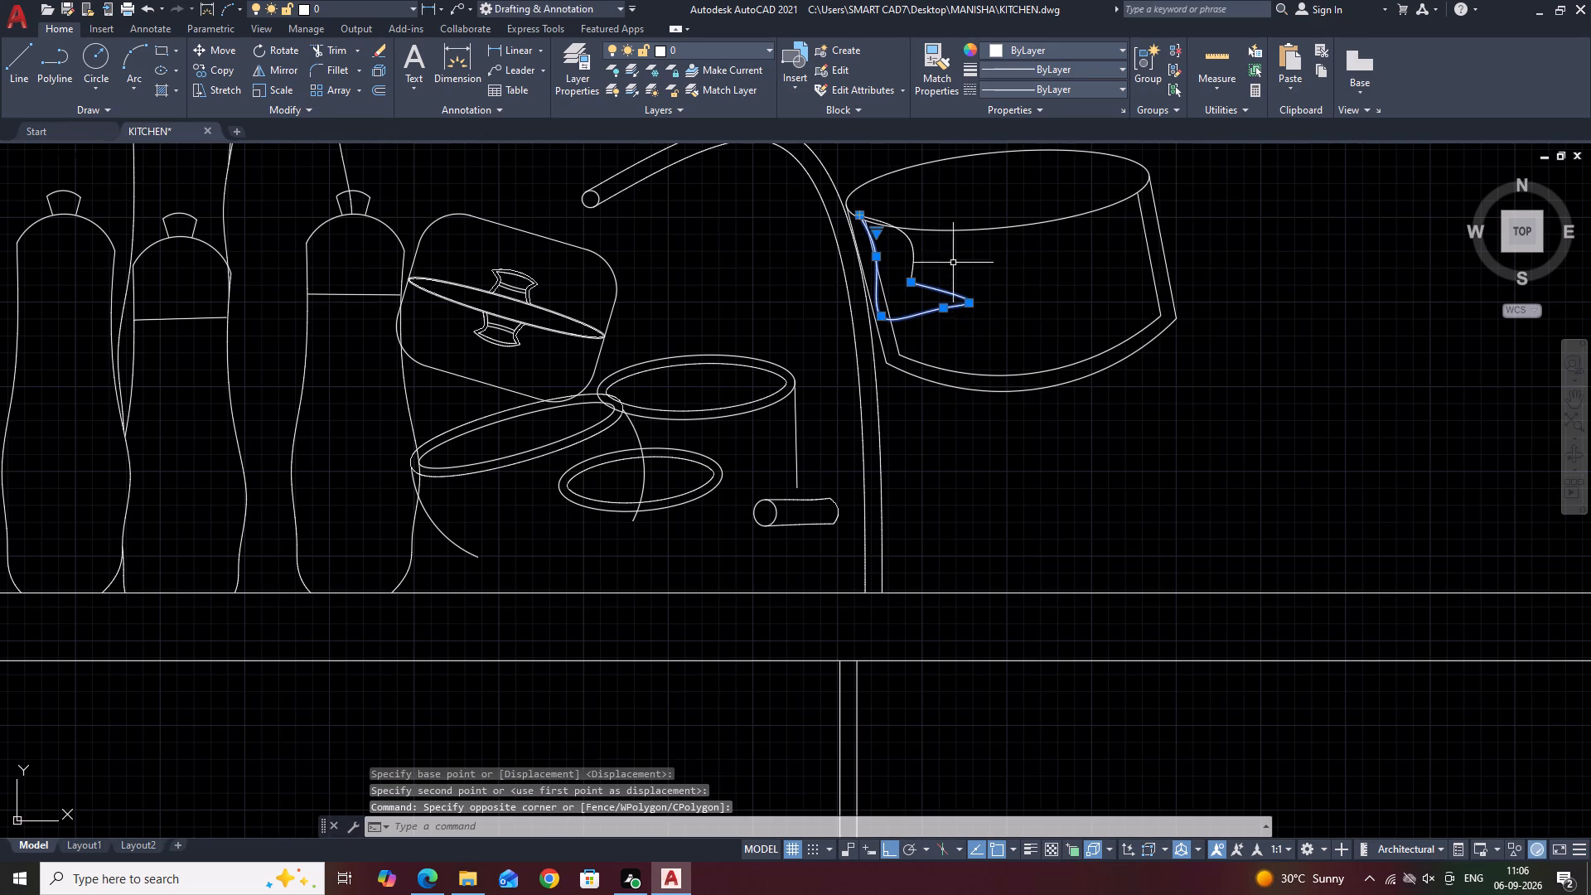
scroll(951, 257, up, 2)
click(938, 251)
click(847, 280)
key(m)
key(space)
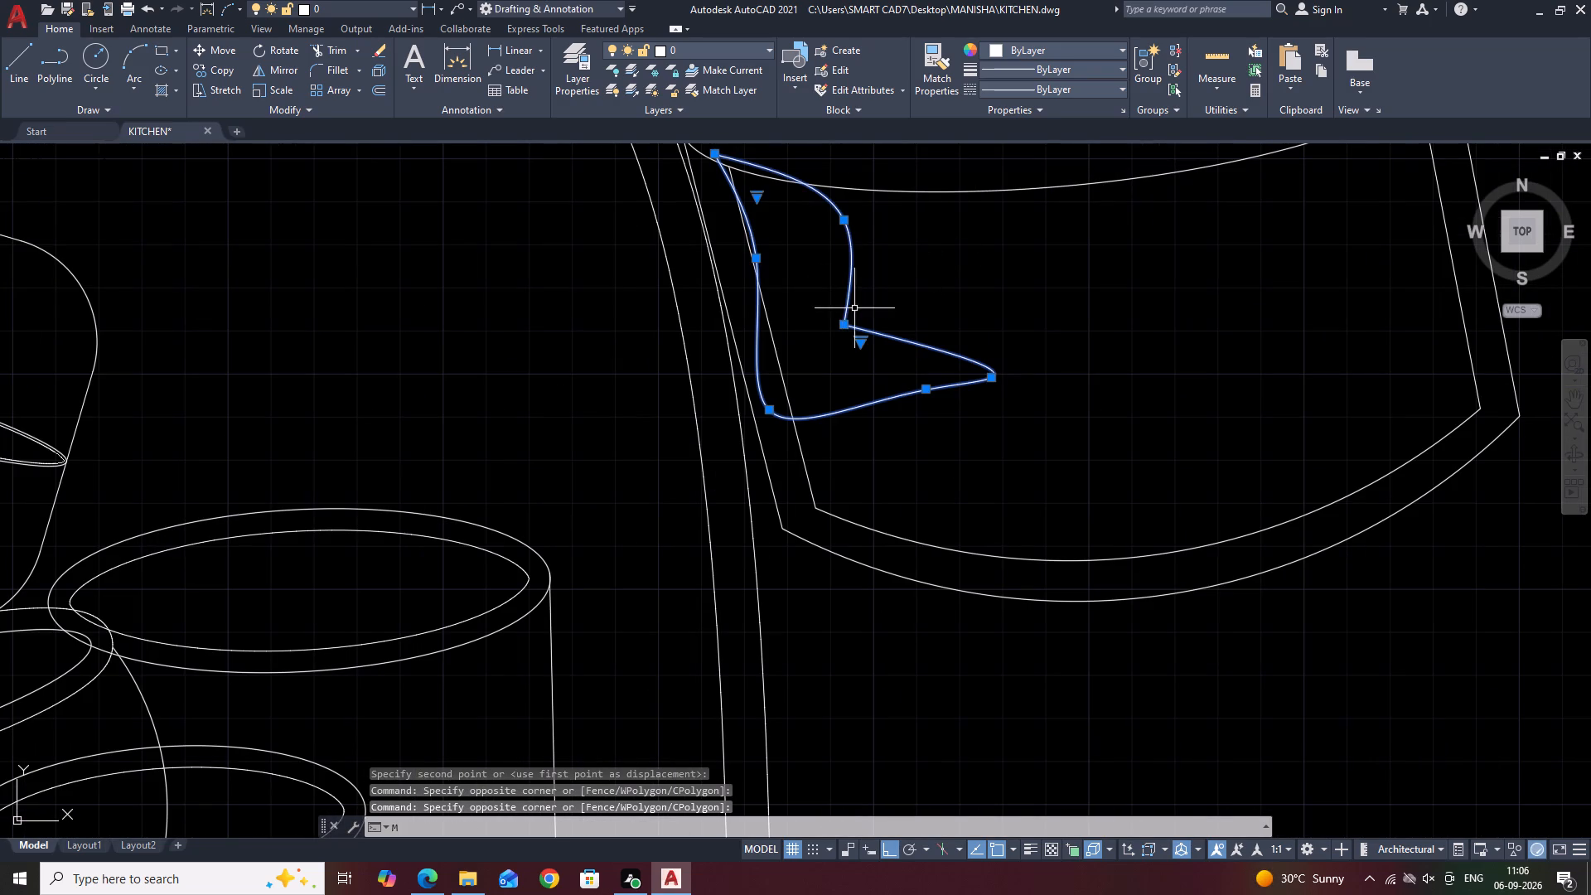
click(1038, 308)
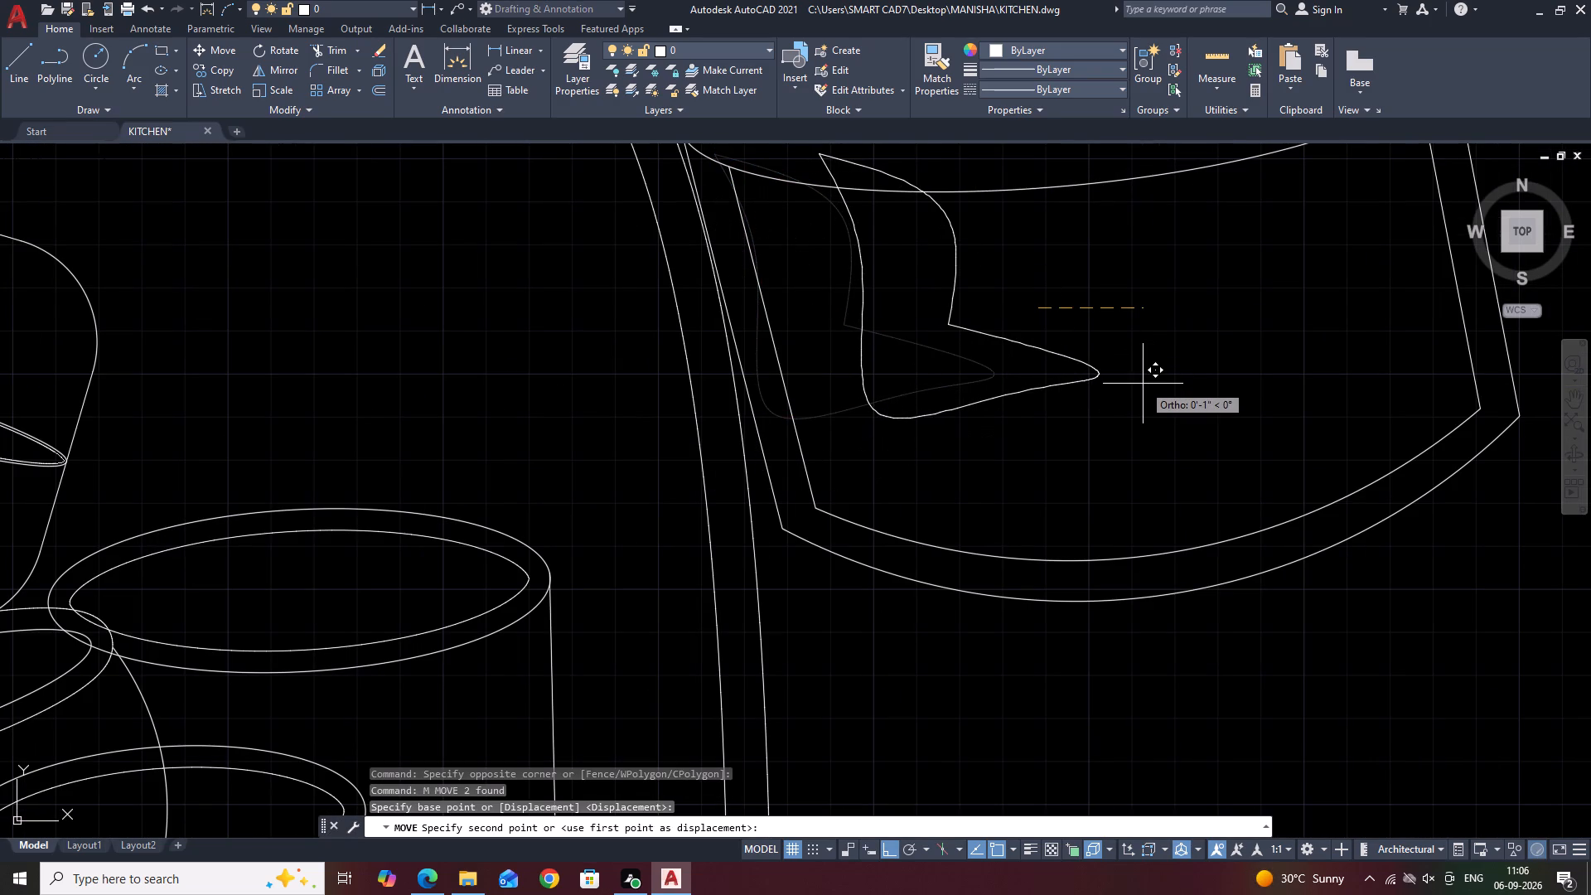
key(F8)
click(1118, 384)
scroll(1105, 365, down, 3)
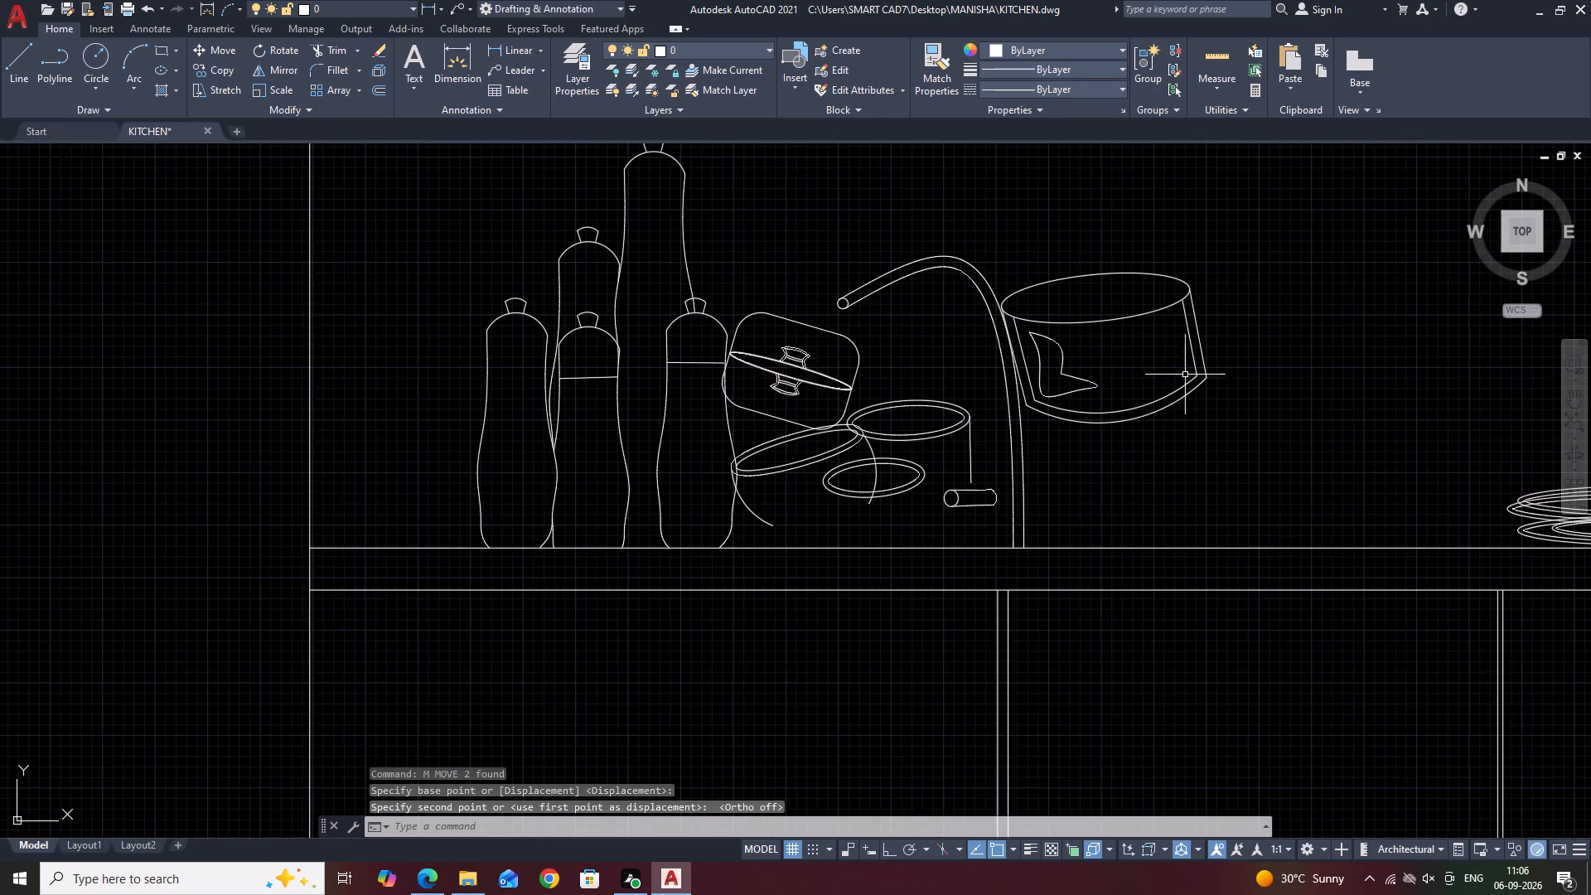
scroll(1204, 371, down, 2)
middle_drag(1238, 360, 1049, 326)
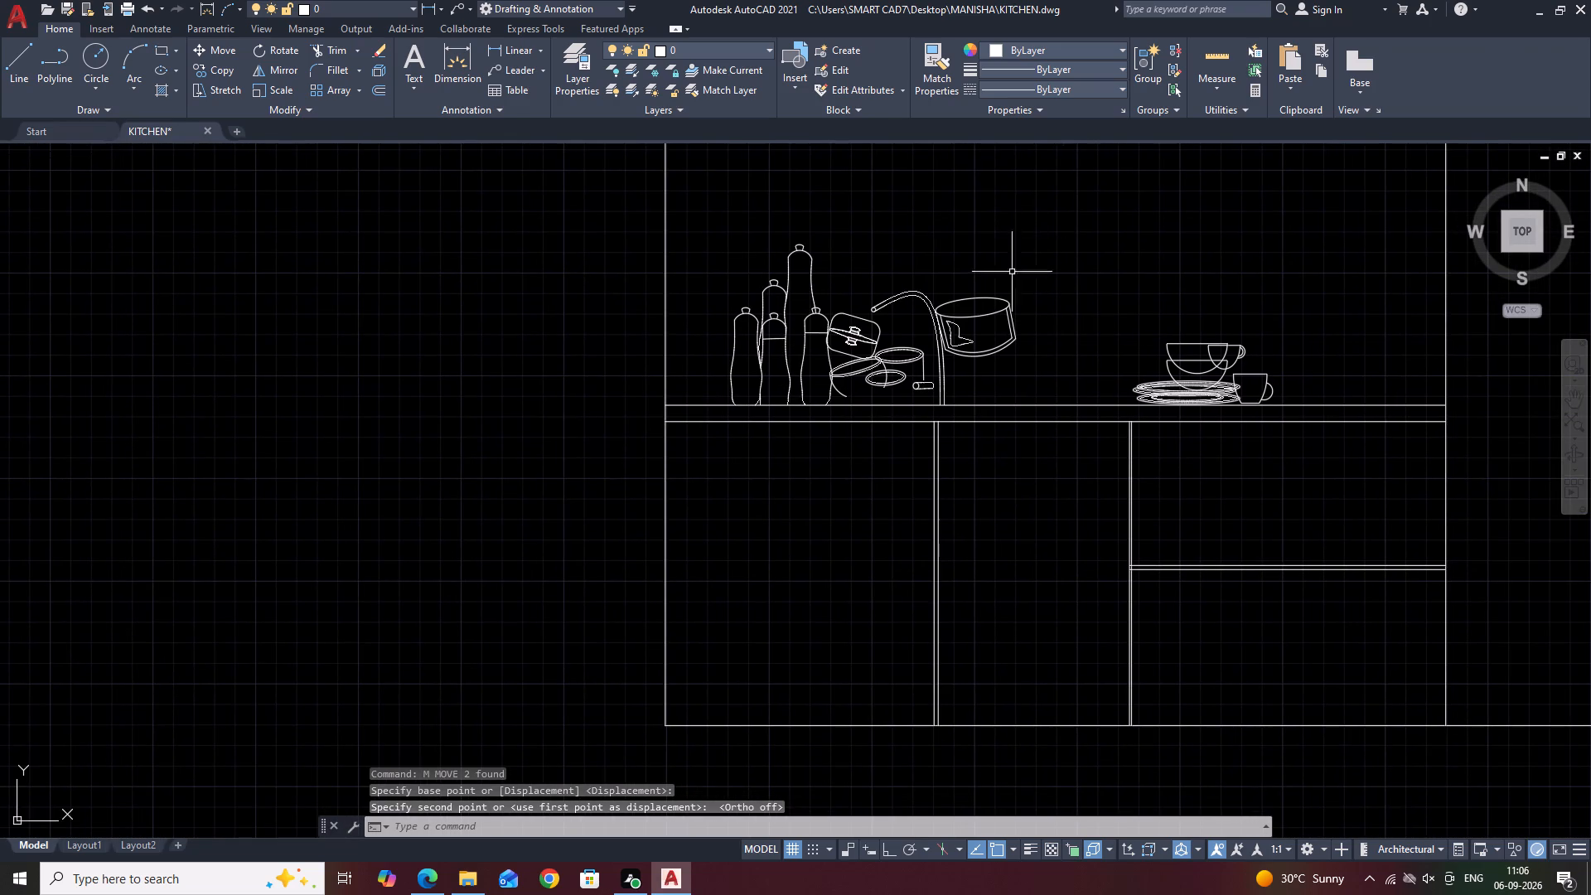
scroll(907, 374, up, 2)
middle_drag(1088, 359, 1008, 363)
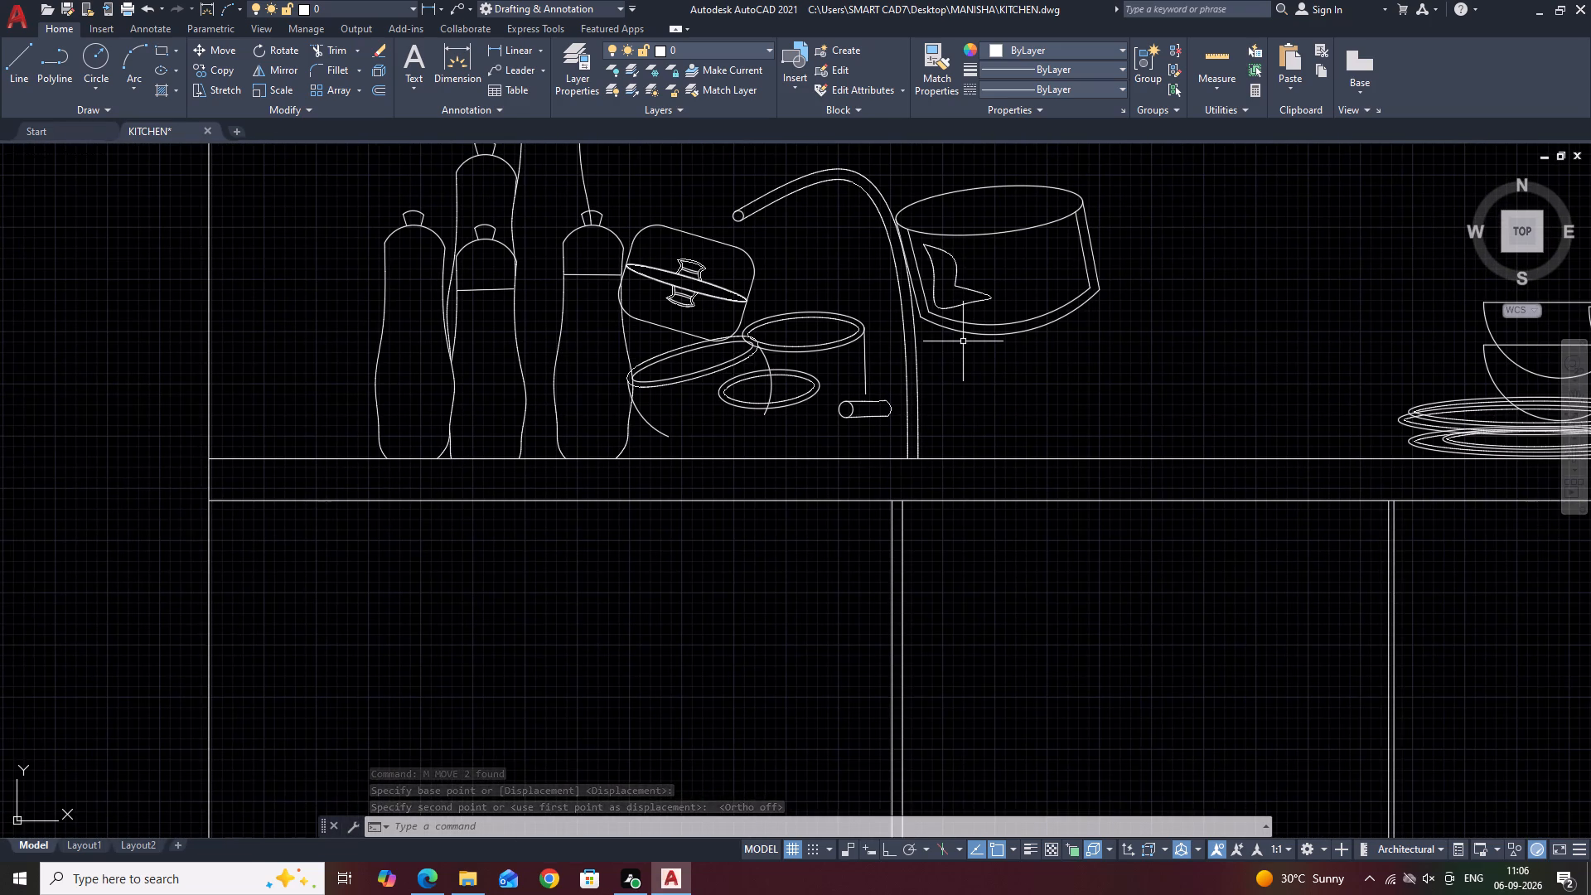
Draw a horizontal line below the round-bottomed vessel and a shorter vertical line down from its end nearest the spout.
key(l)
key(space)
click(939, 357)
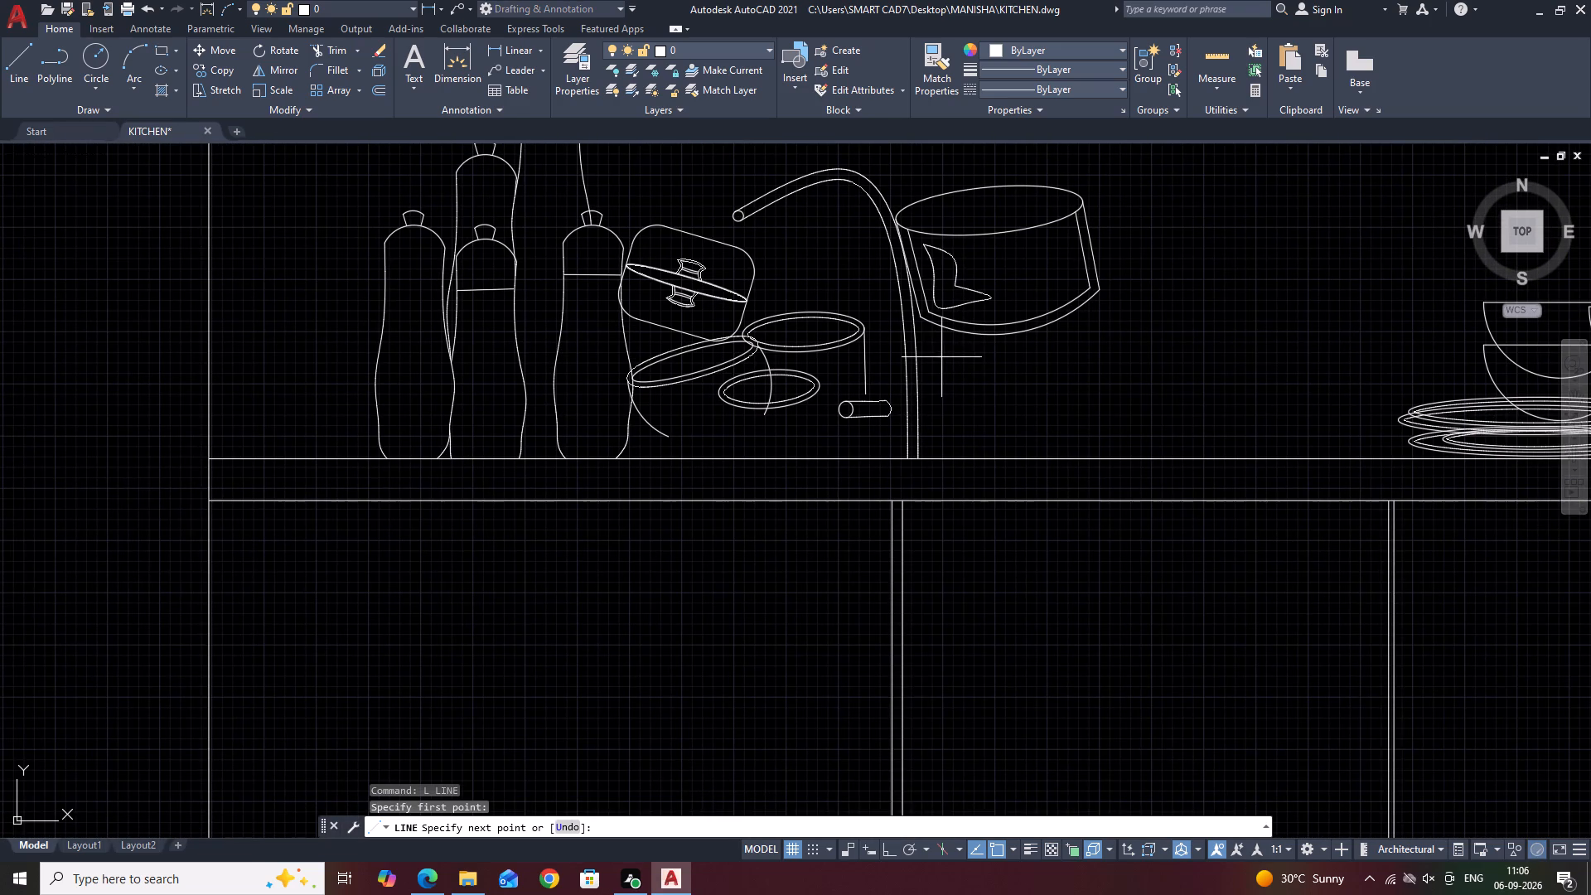
key(F8)
click(1090, 357)
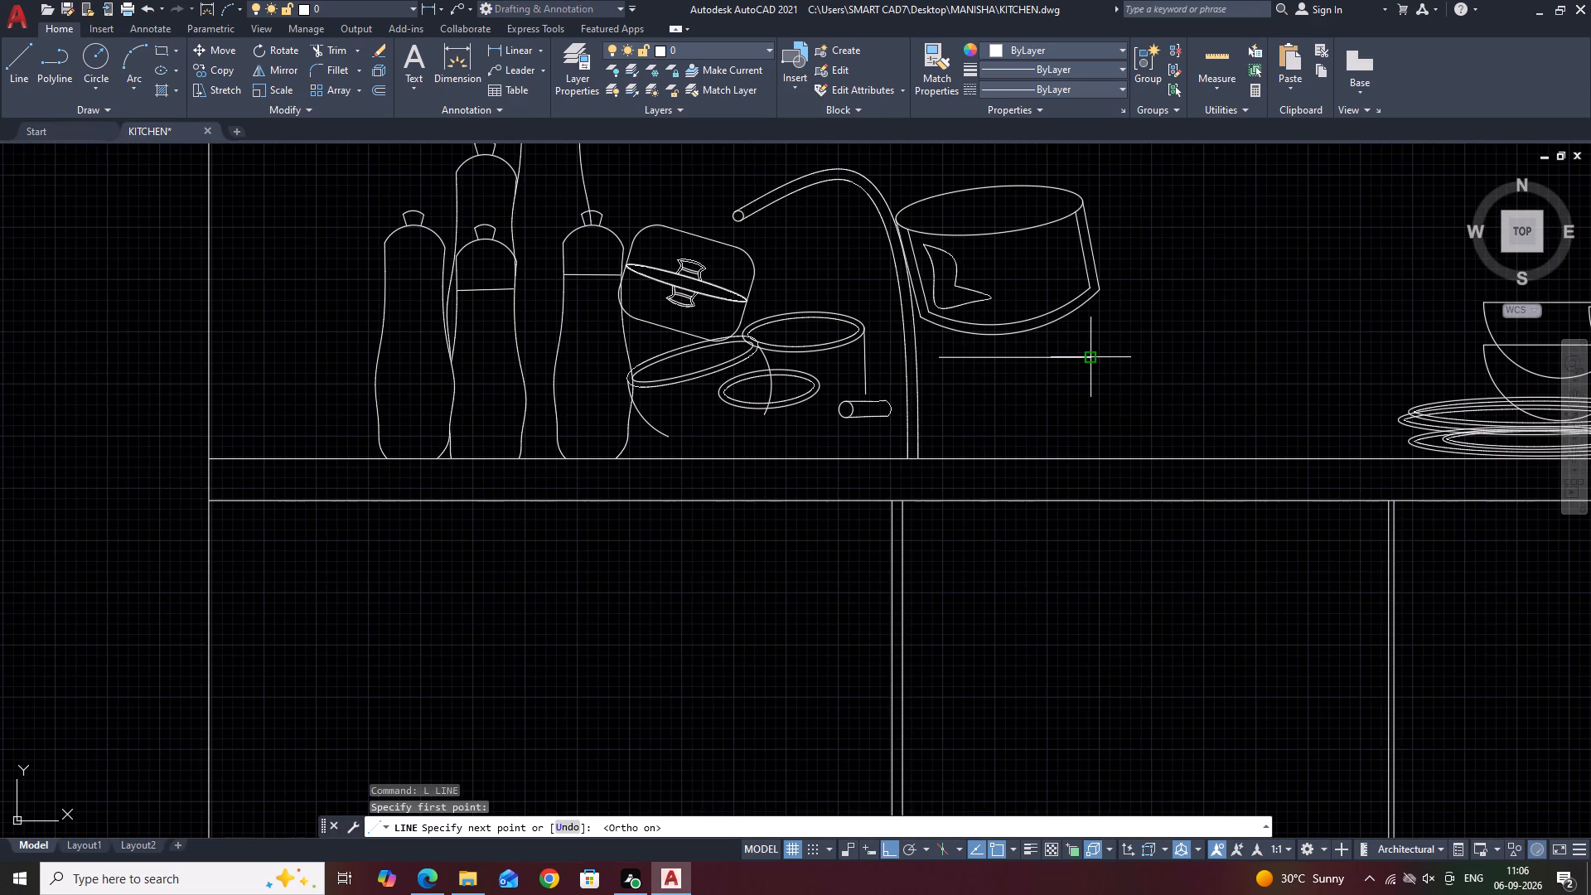
key(Escape)
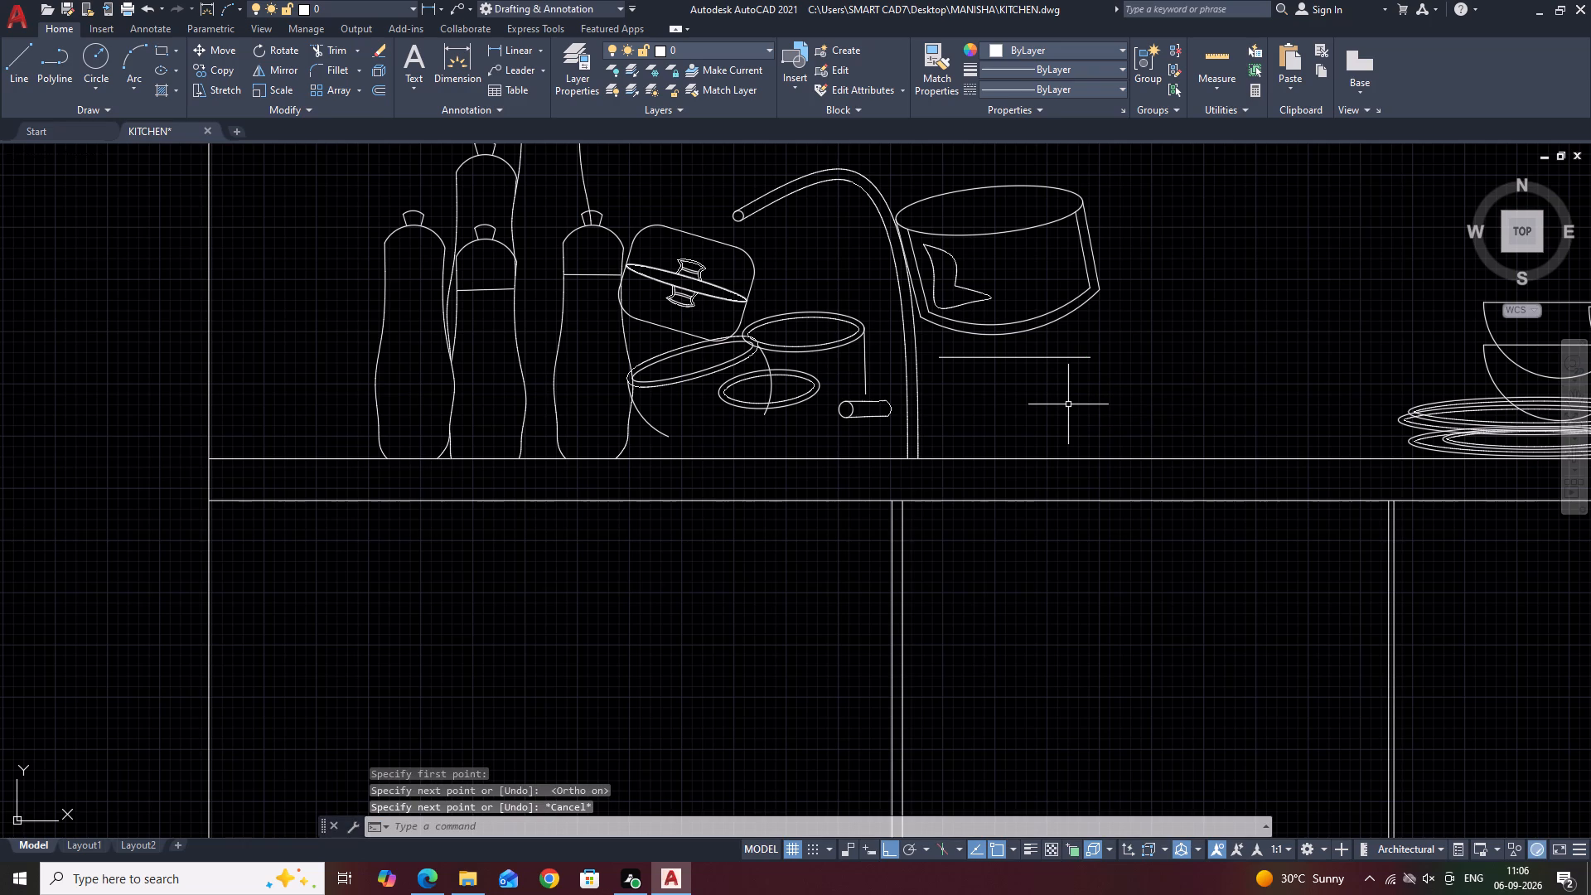
key(l)
key(space)
click(935, 359)
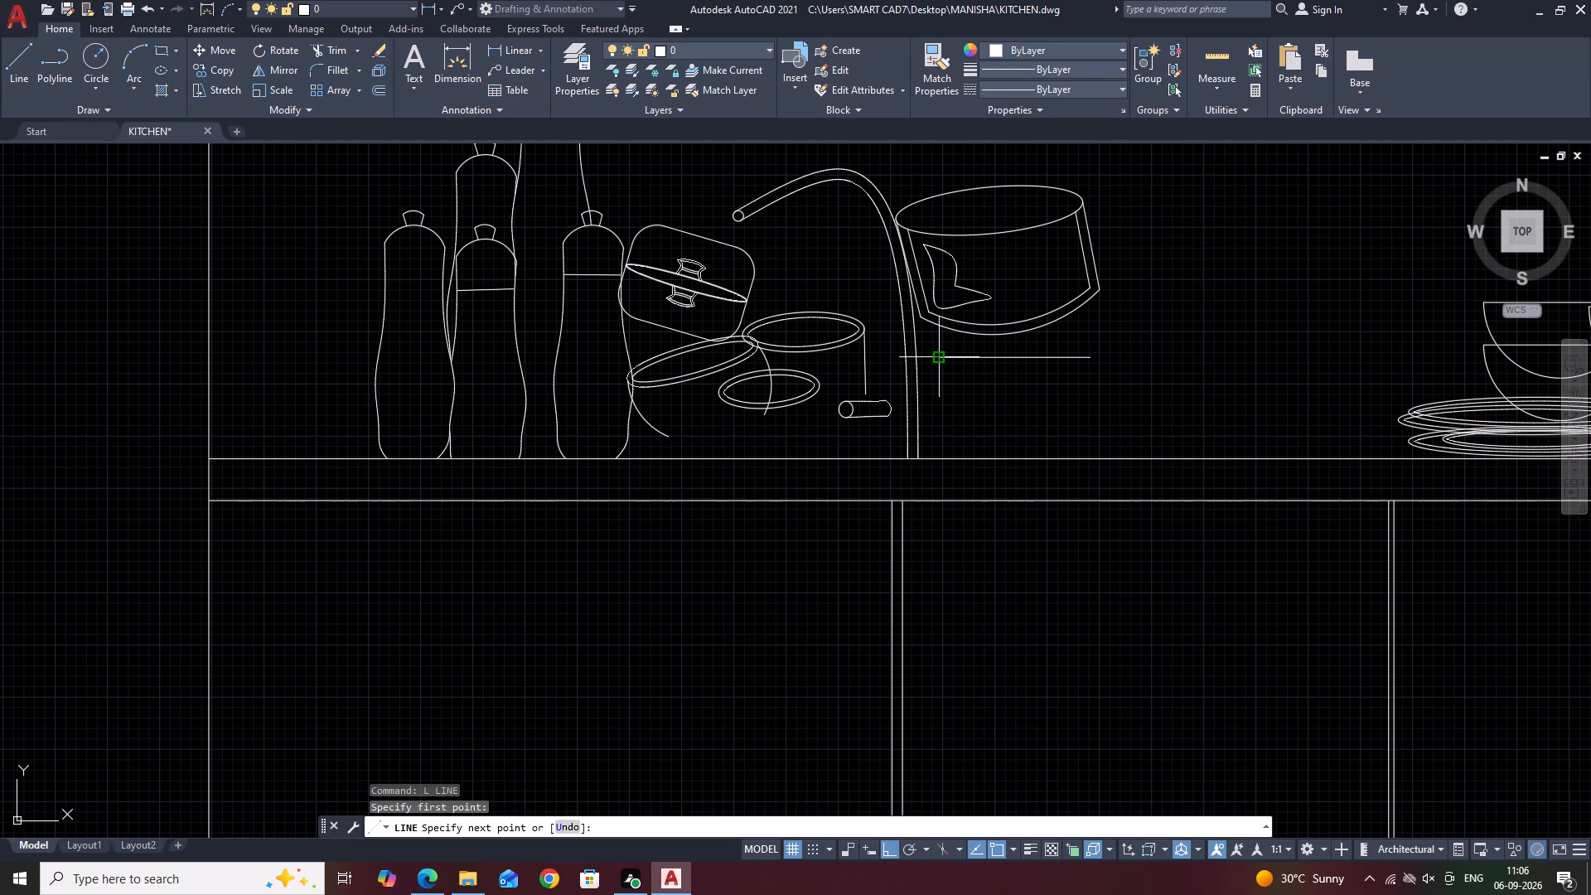
click(939, 423)
key(space)
Mirror the vertical line about the horizontal line's midpoint to the opposite end, keeping the original.
click(982, 379)
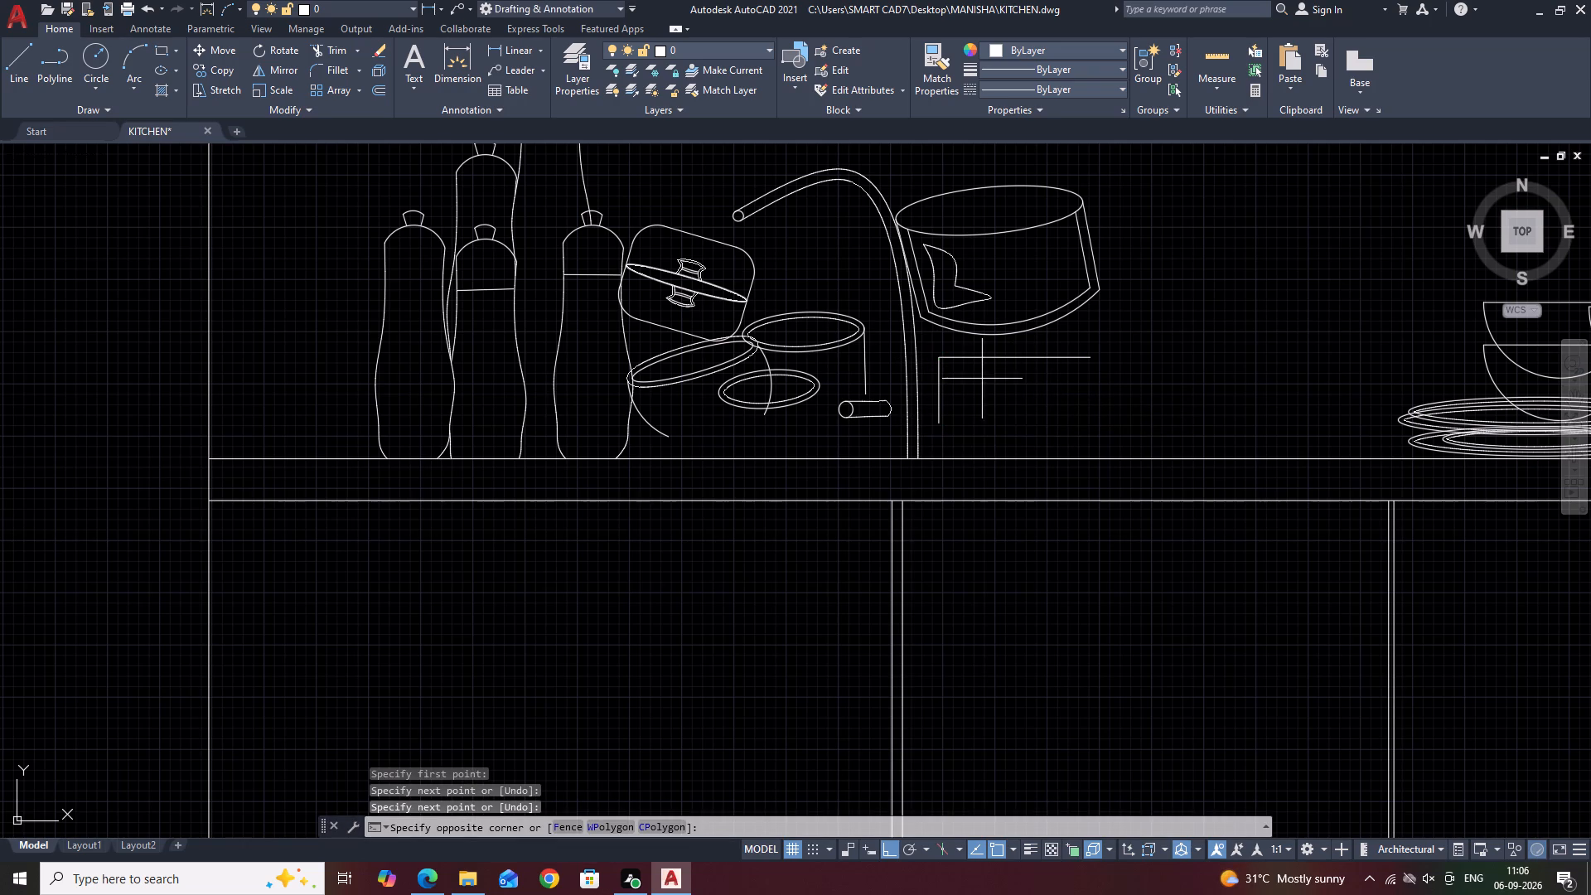
click(935, 404)
text(MIM)
key(space)
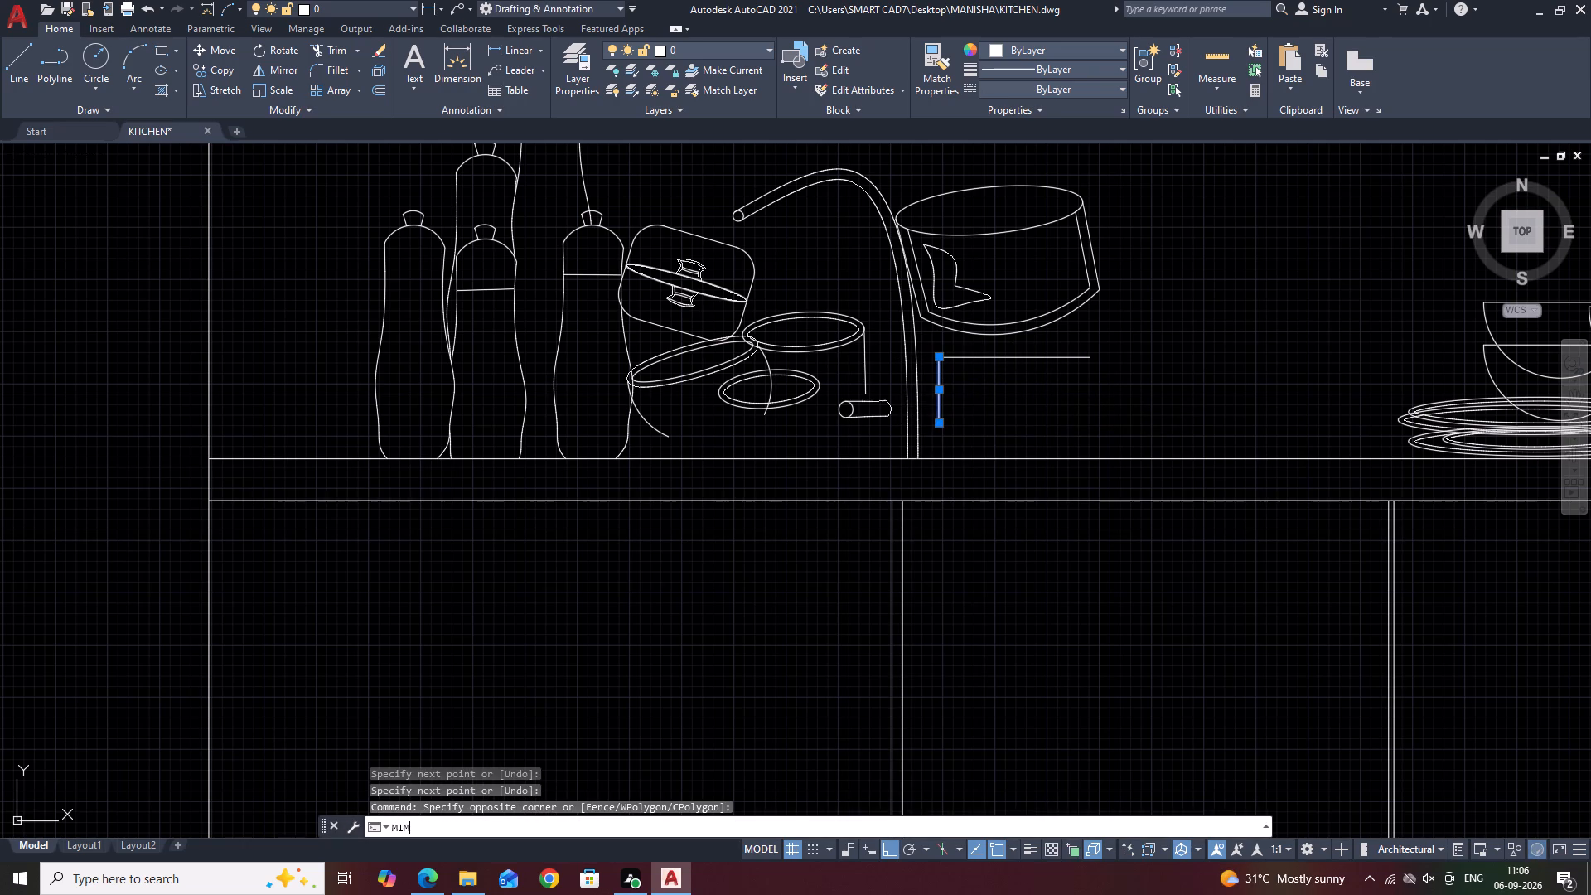
click(909, 373)
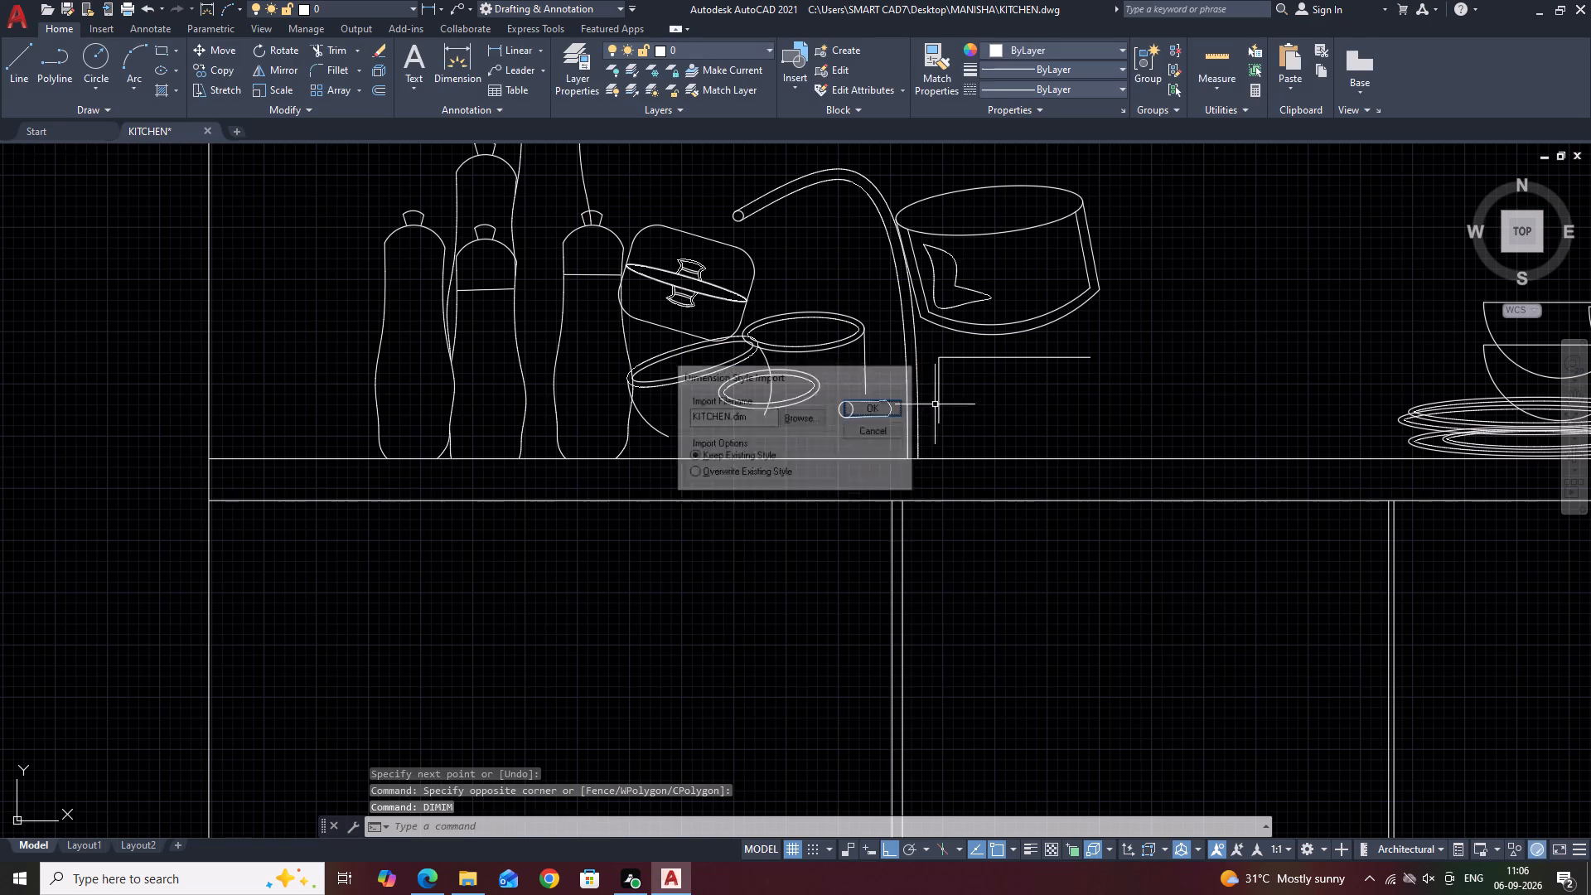
text(MI)
key(space)
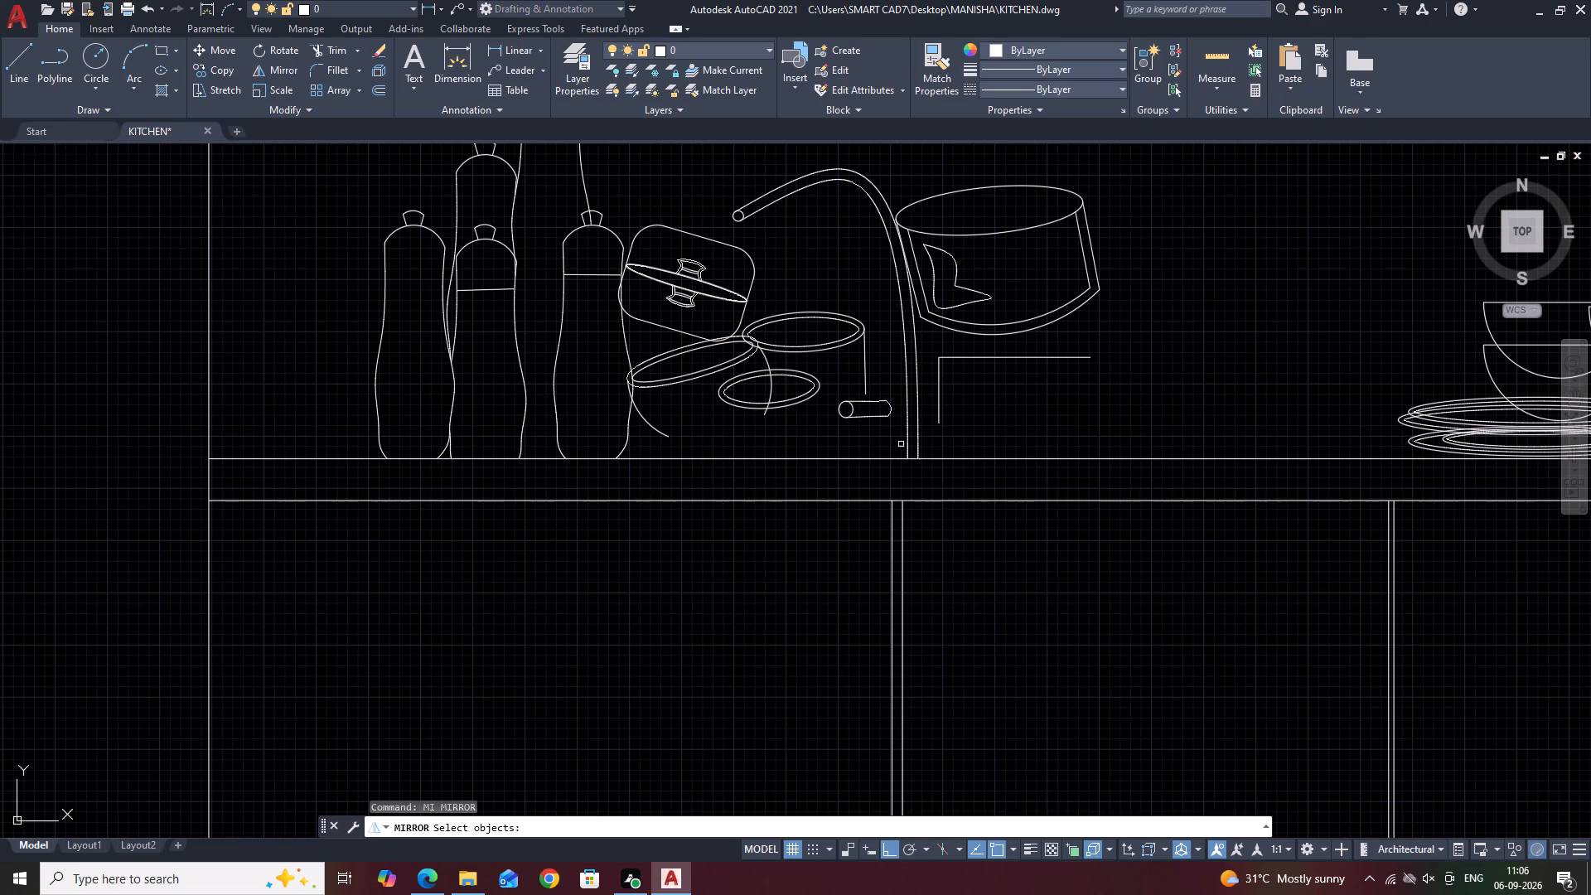
click(941, 404)
key(space)
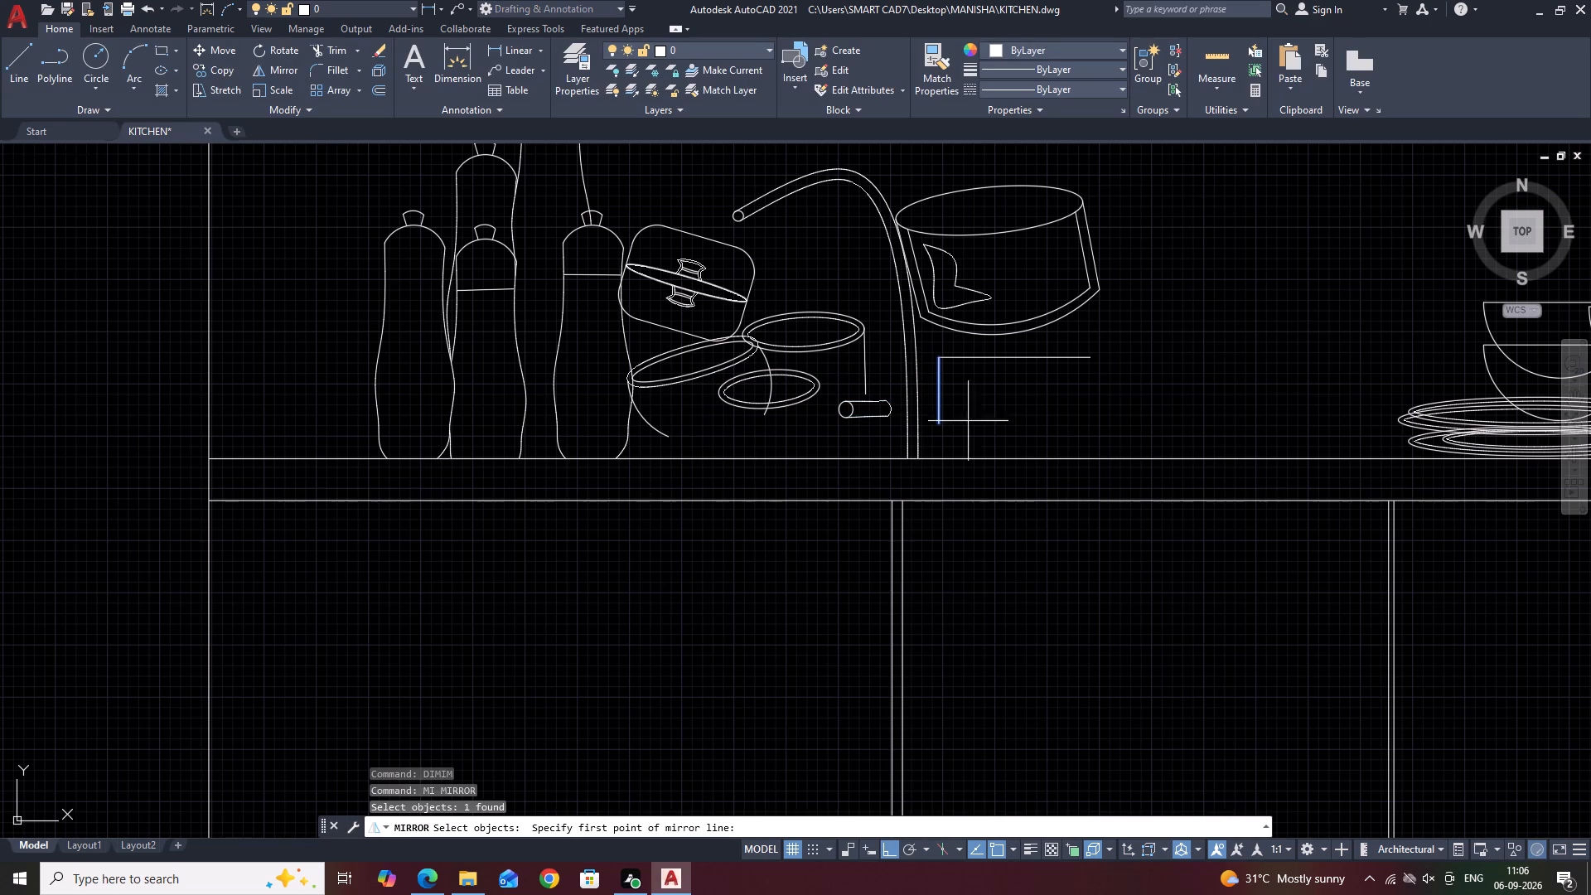
click(1018, 361)
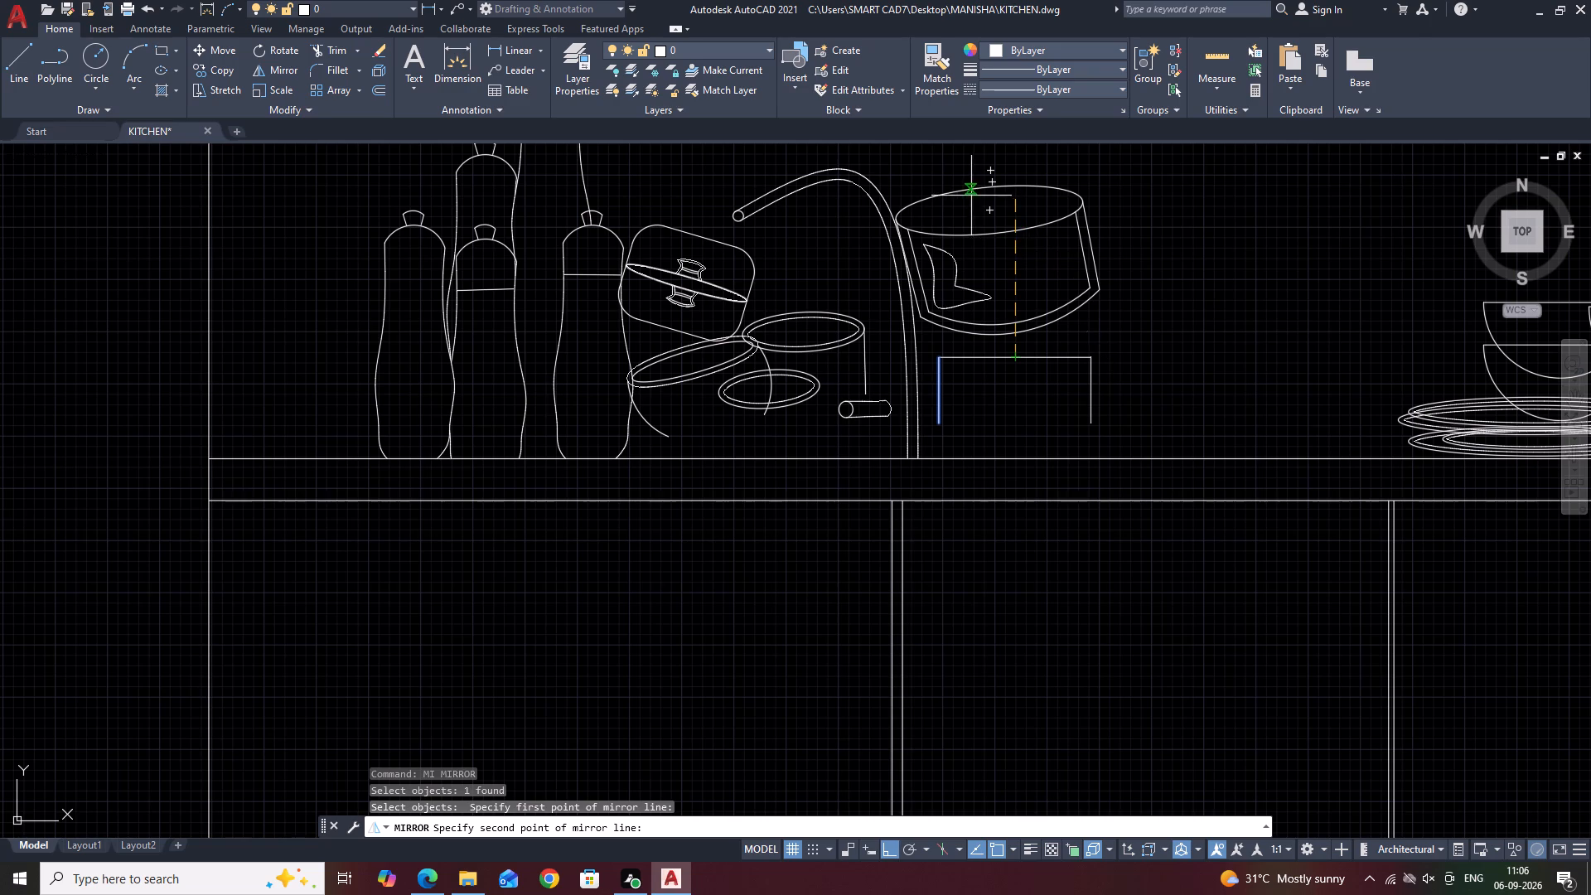
scroll(1009, 225, up, 1)
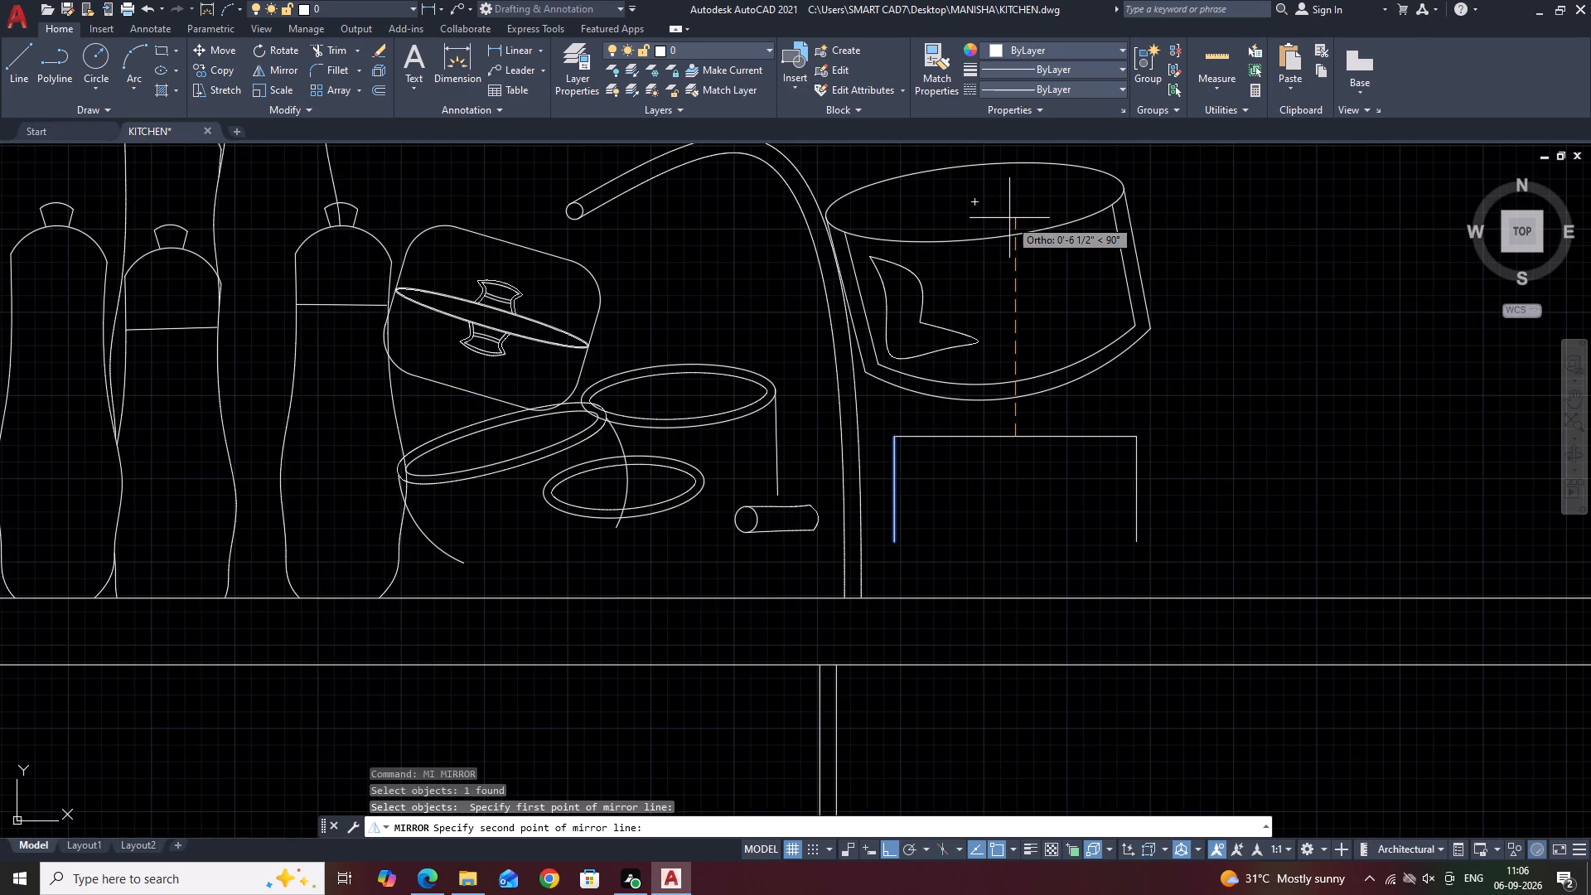
click(1009, 213)
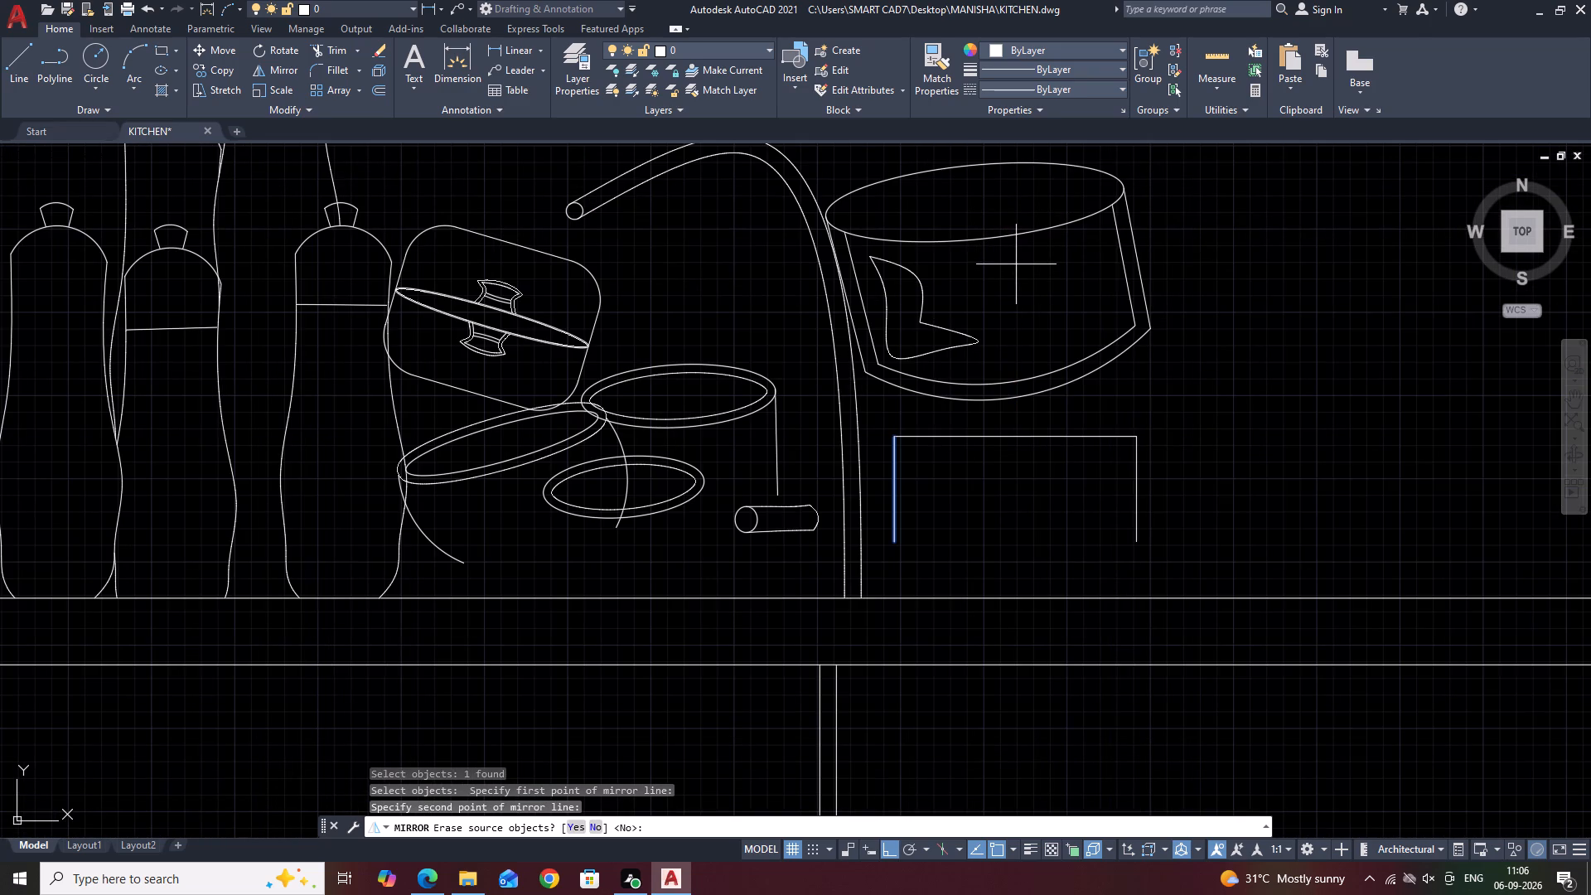
key(Return)
Stretch the lower ends of both vertical lines about 1 inch down, stopping just above the countertop.
middle_drag(1204, 450, 1177, 333)
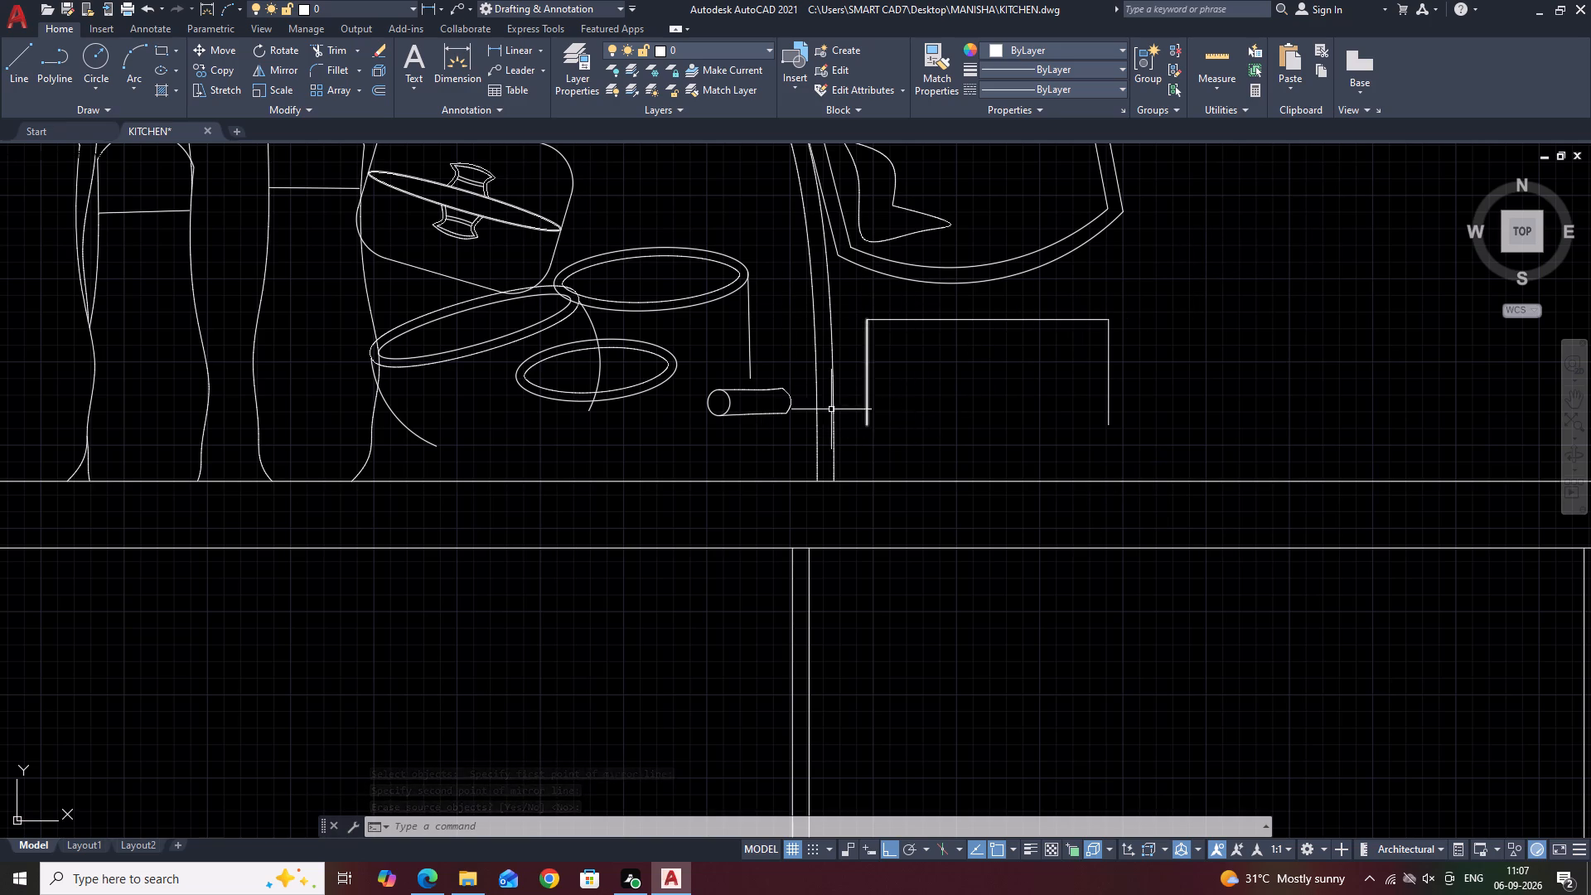
click(865, 395)
click(866, 424)
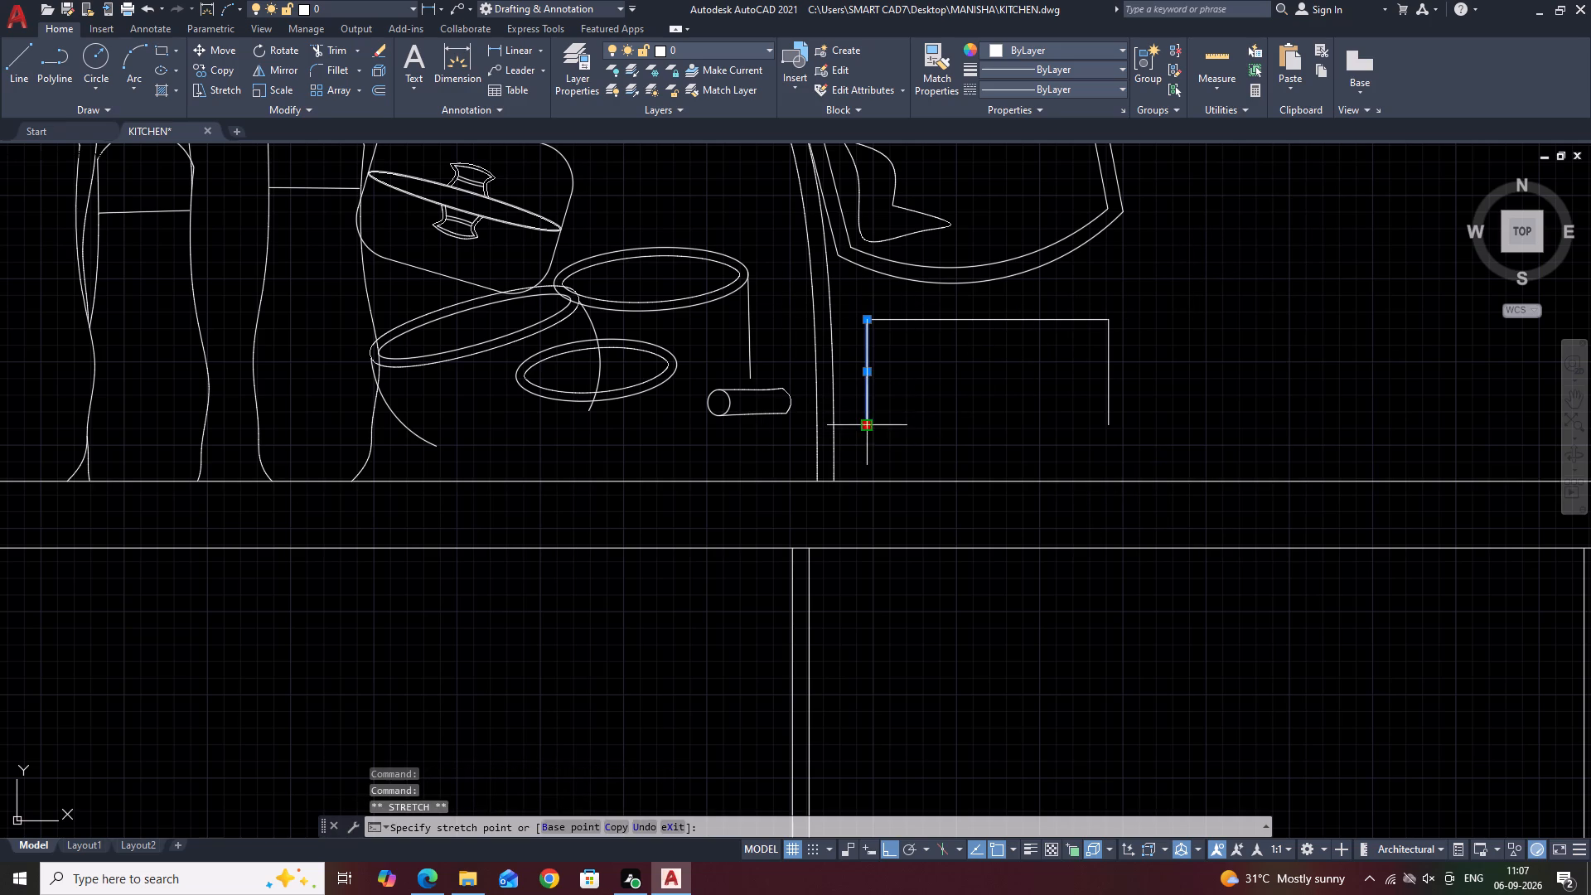
click(866, 467)
click(1126, 399)
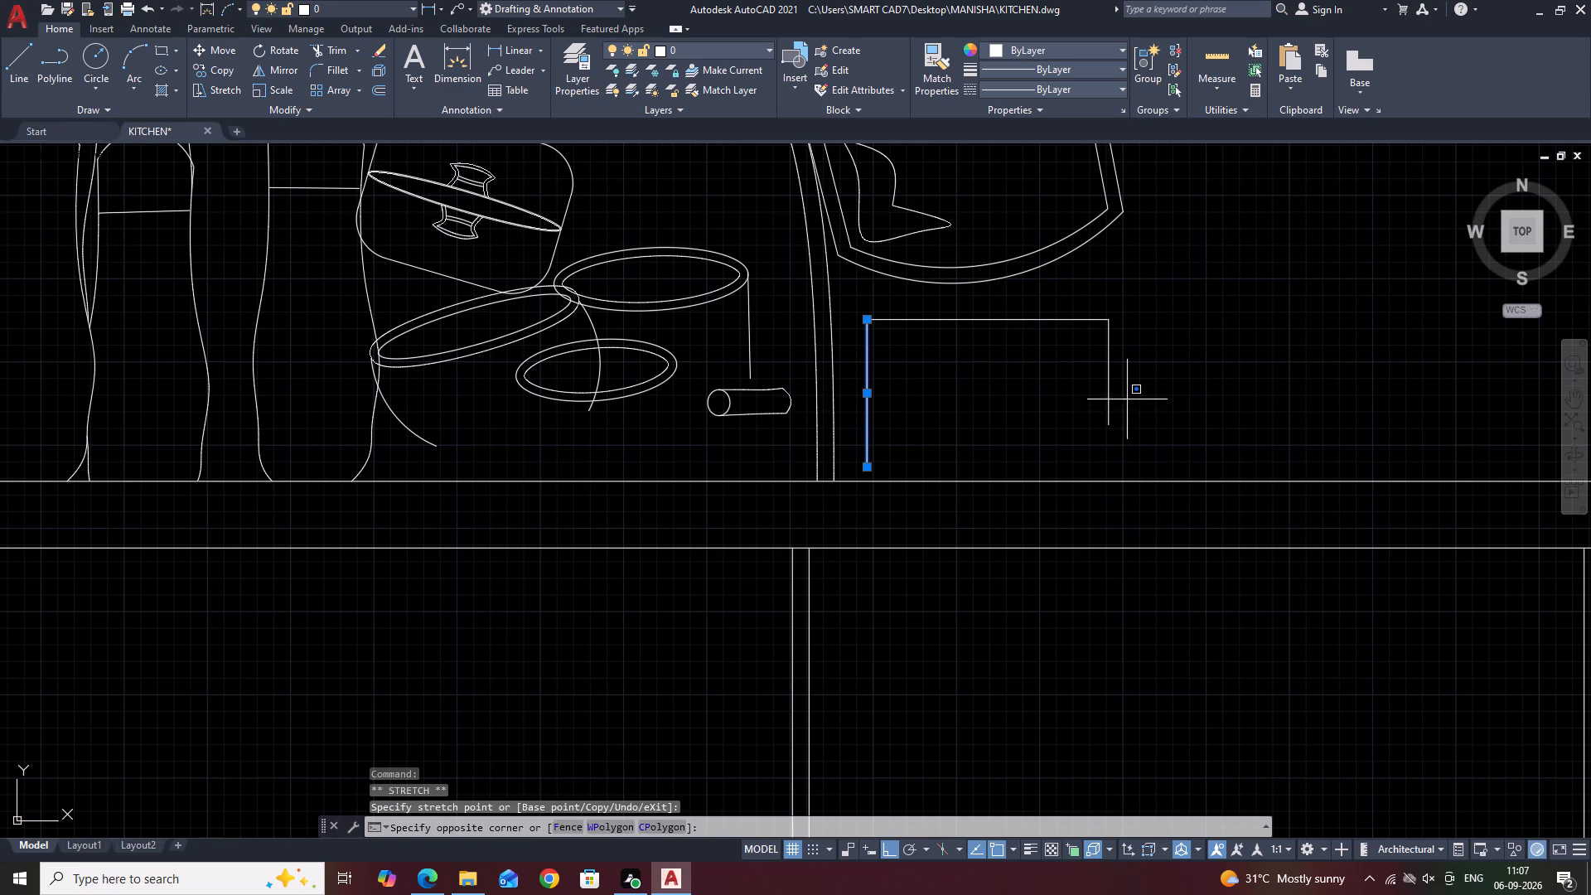
click(1091, 349)
click(1111, 423)
click(1111, 463)
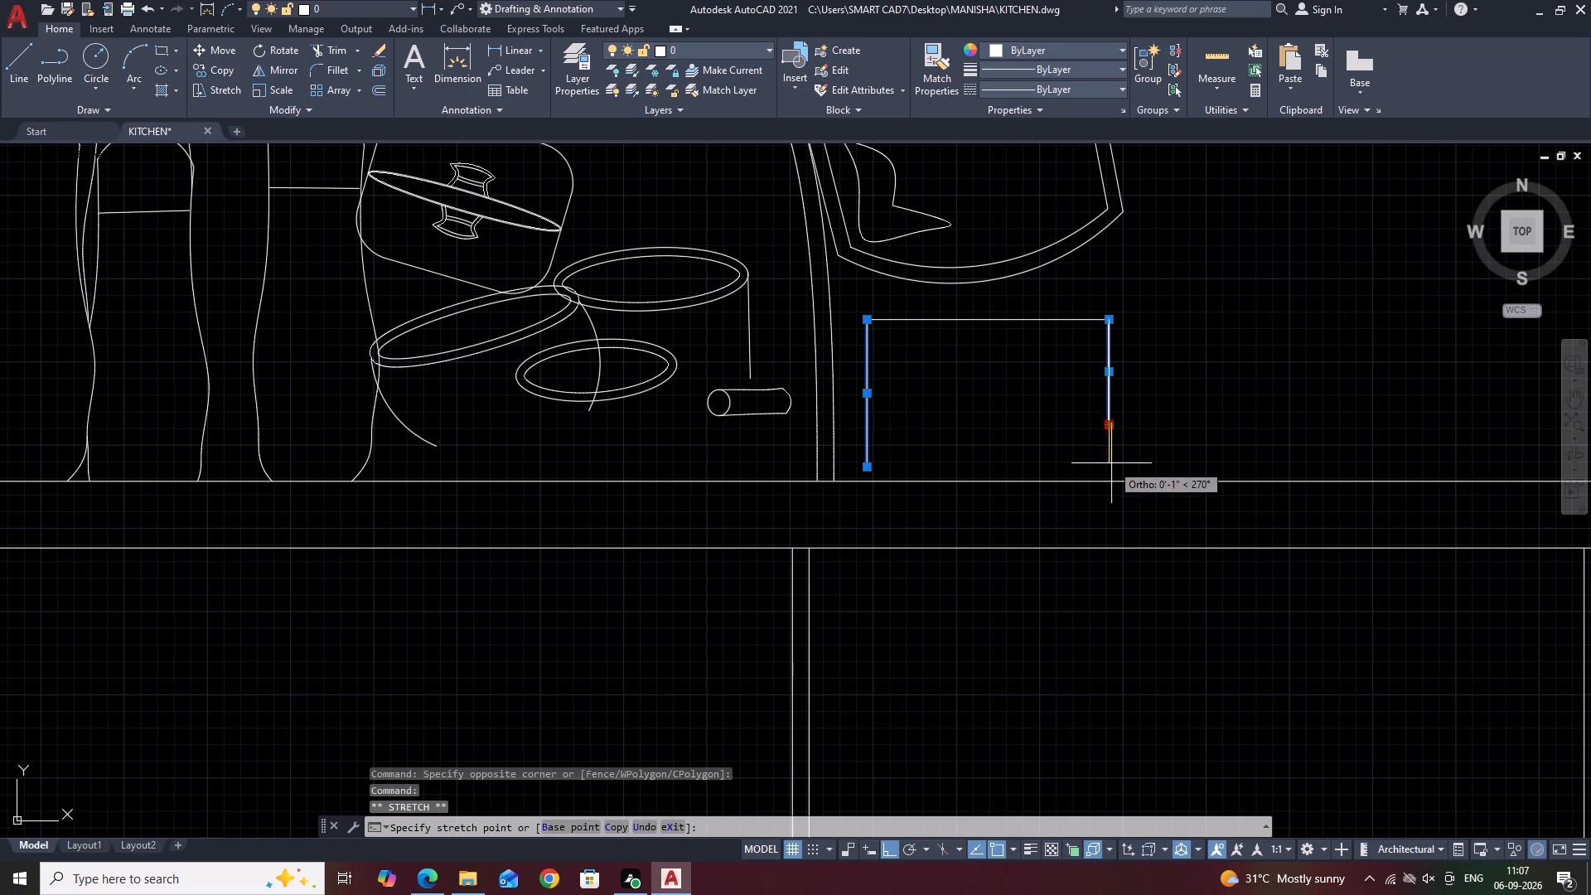
key(Escape)
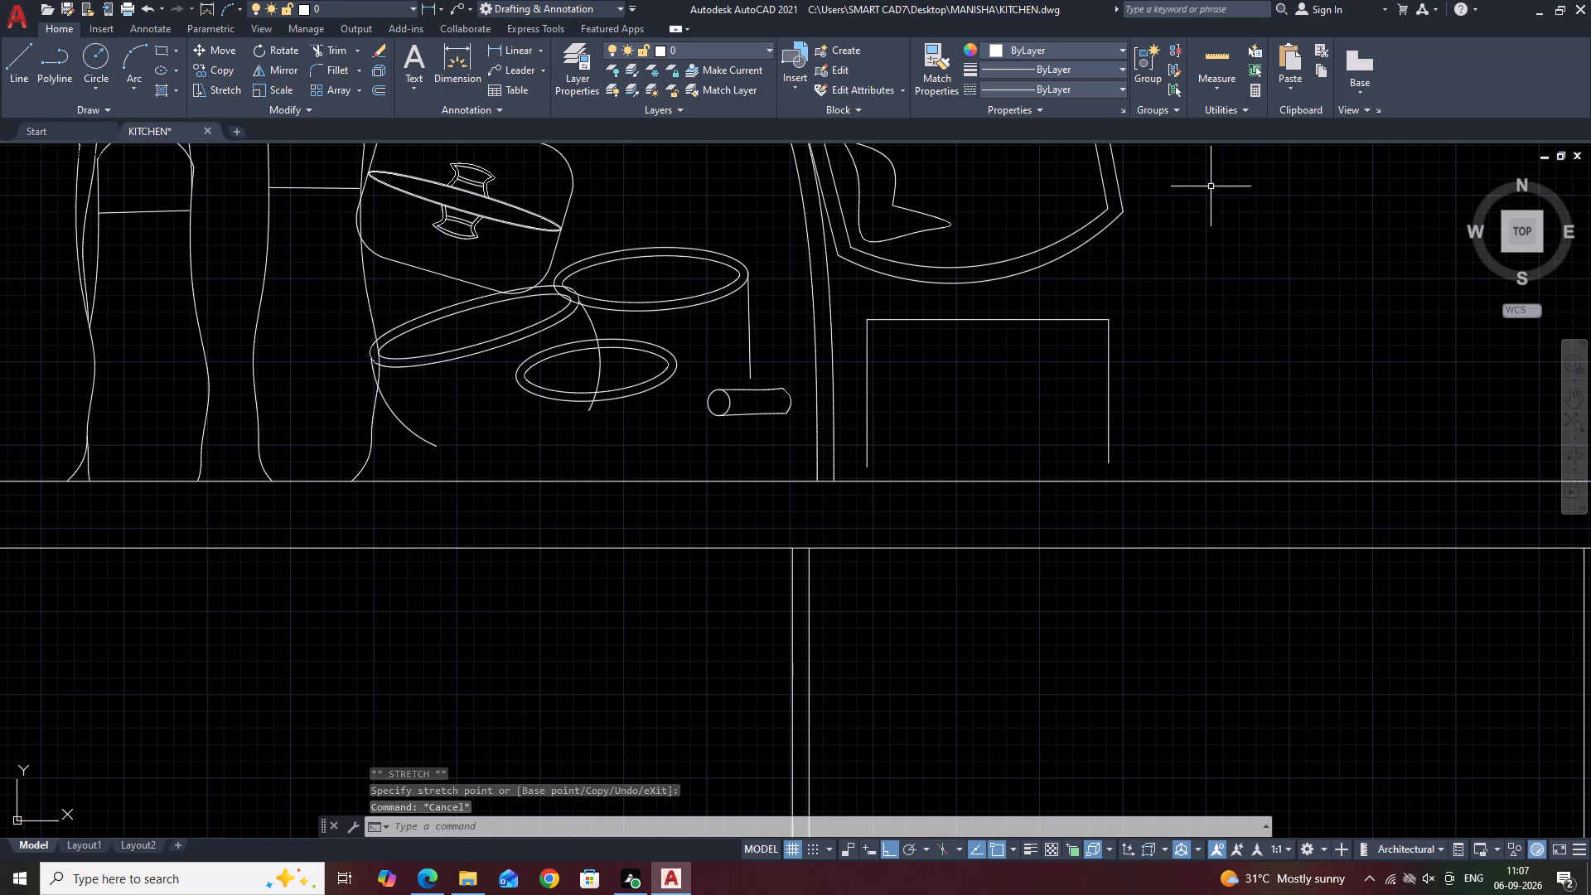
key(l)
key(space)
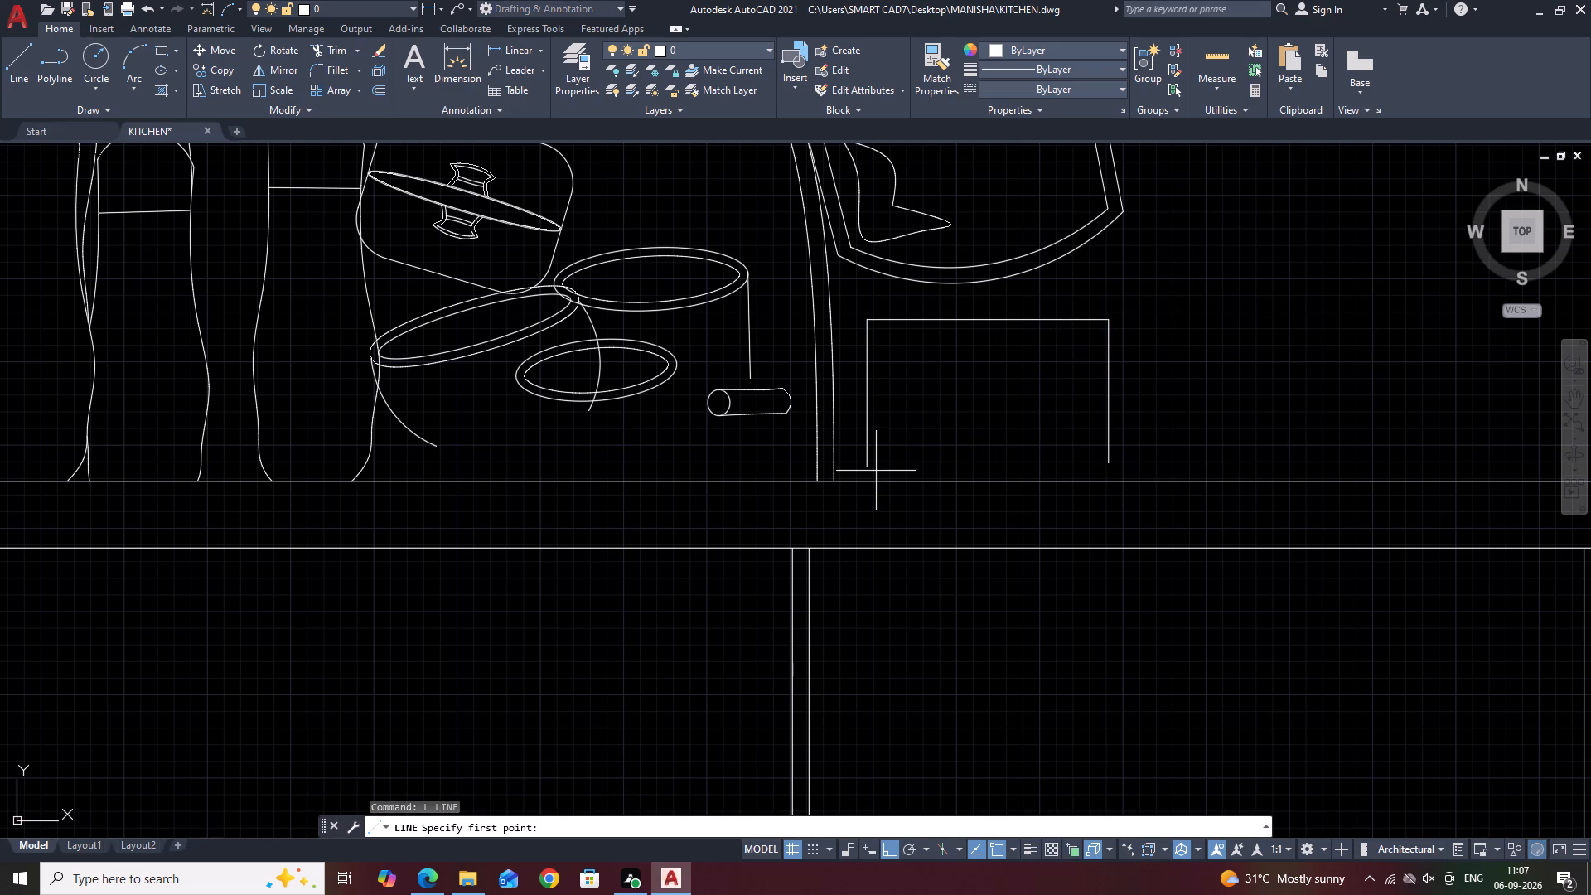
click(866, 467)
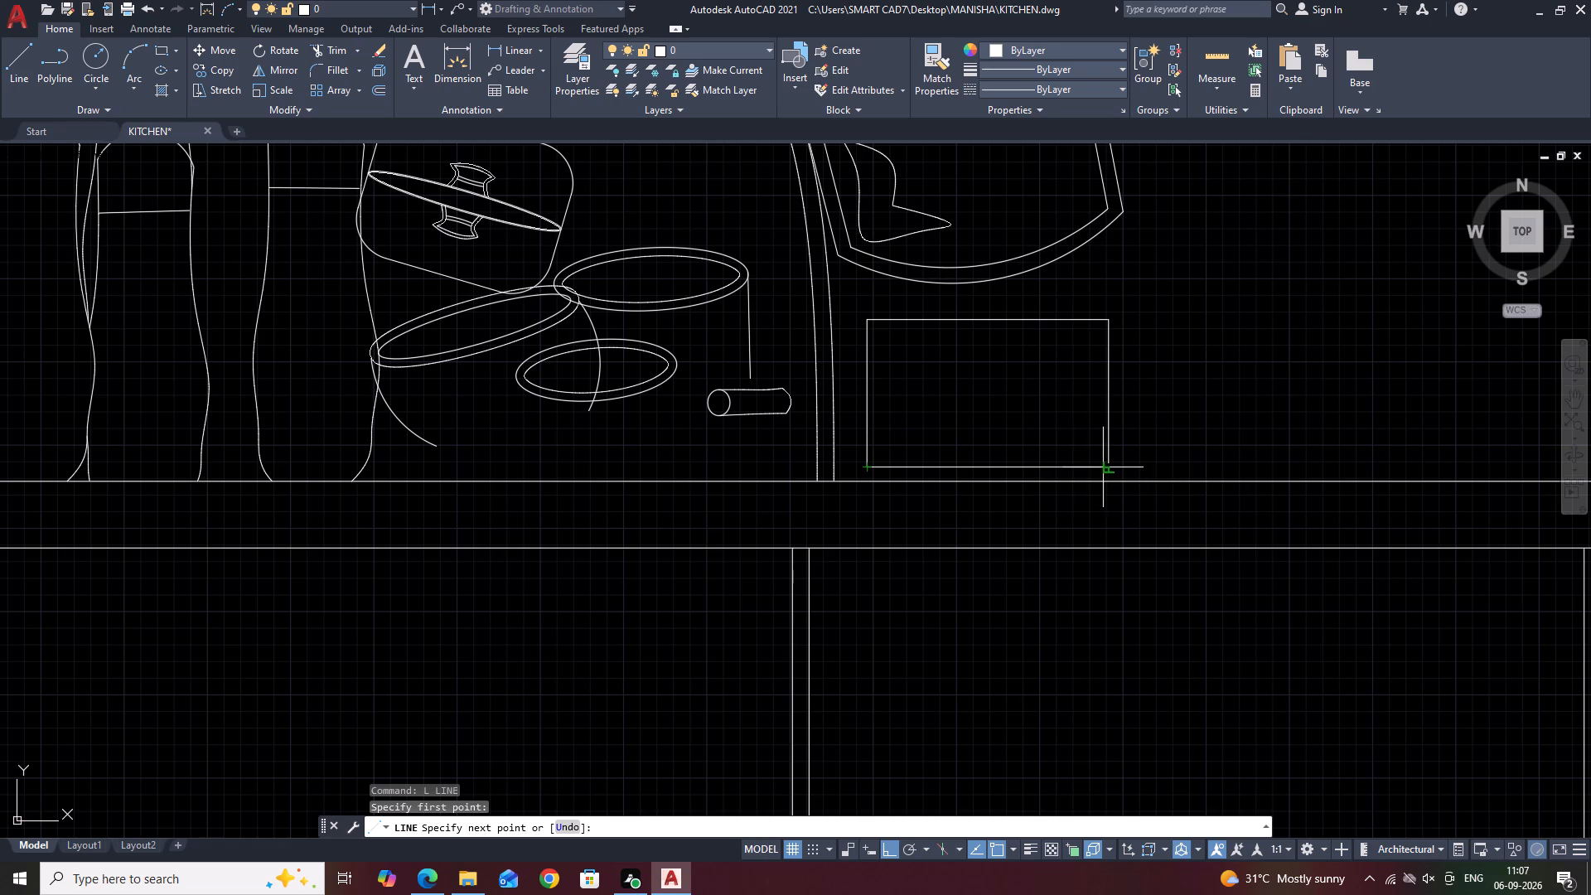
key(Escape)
Mirror the horizontal line downward about the midpoint of the vertical line farthest from the spout, keeping the original, to close the rectangle.
click(1088, 310)
click(1012, 363)
key(m)
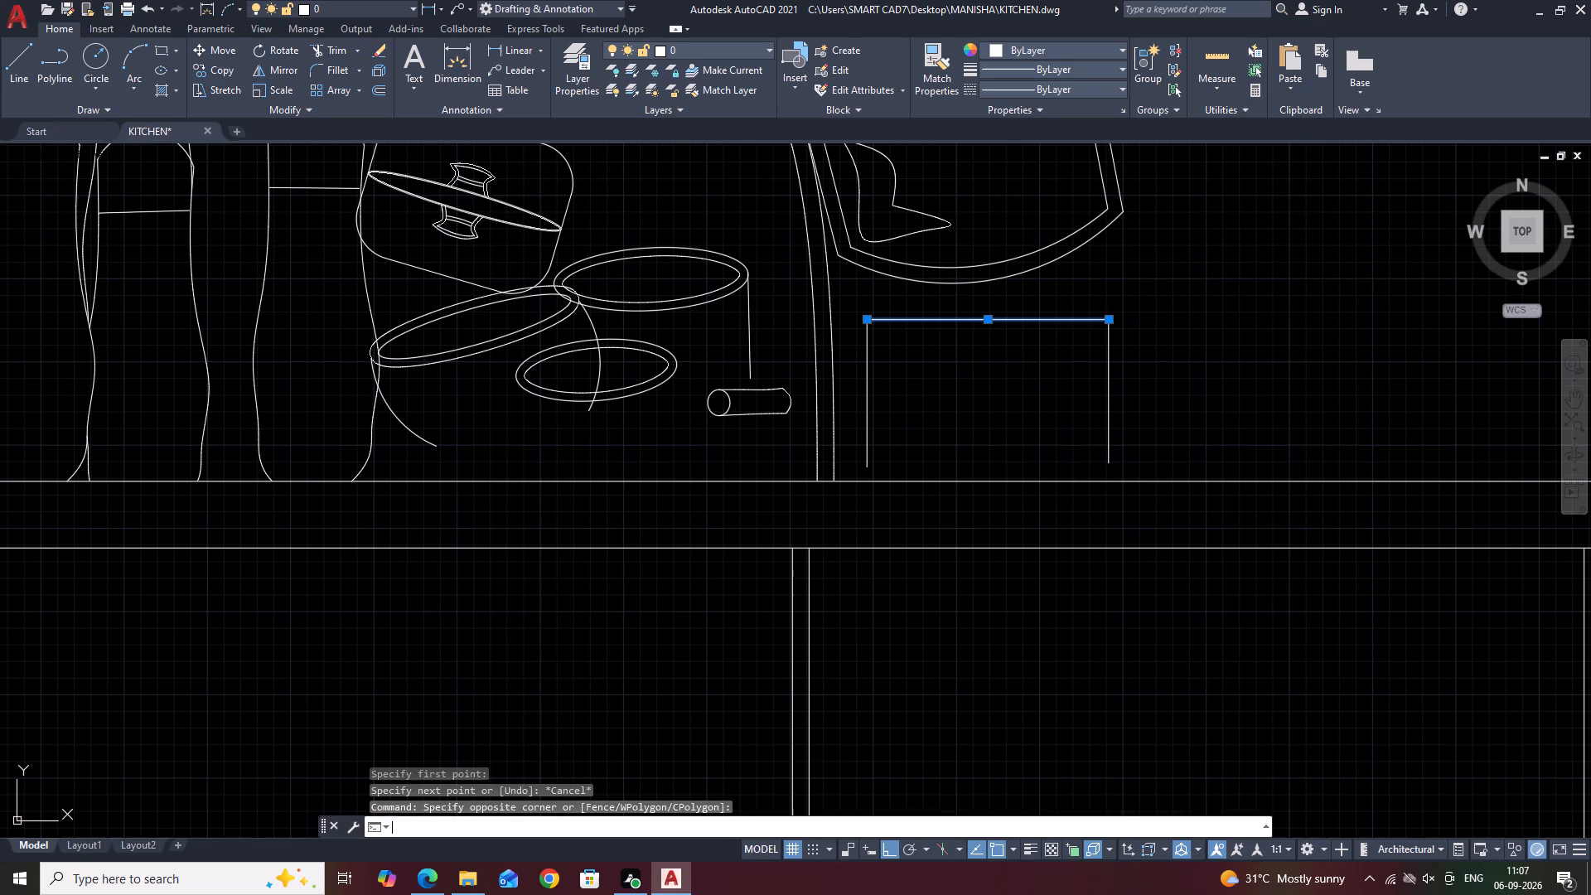
text(I)
key(space)
click(1106, 393)
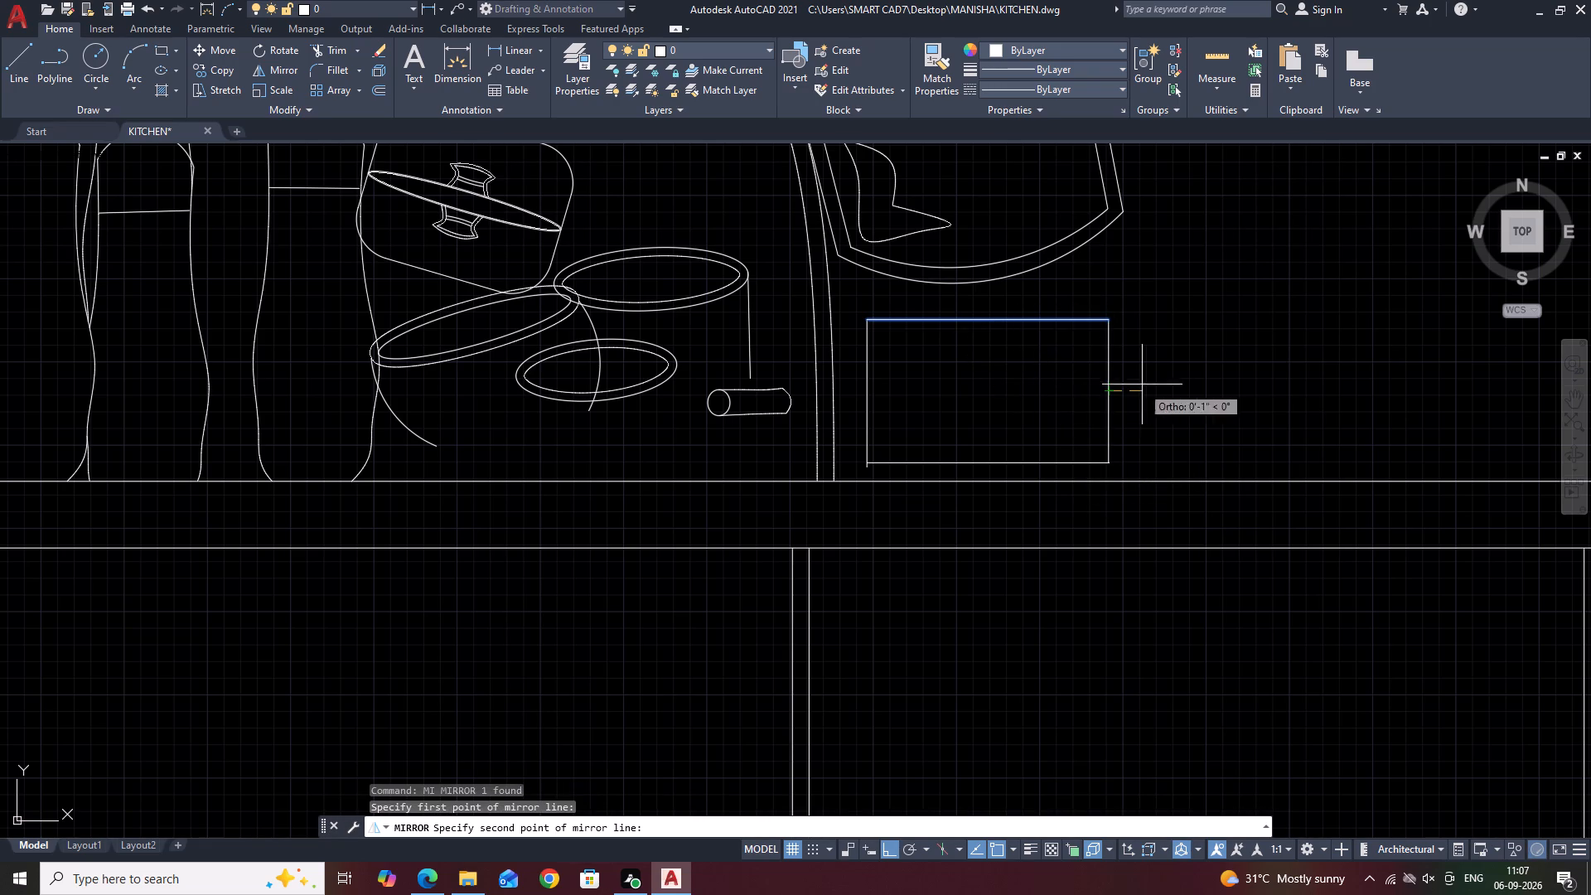
click(1169, 380)
key(Return)
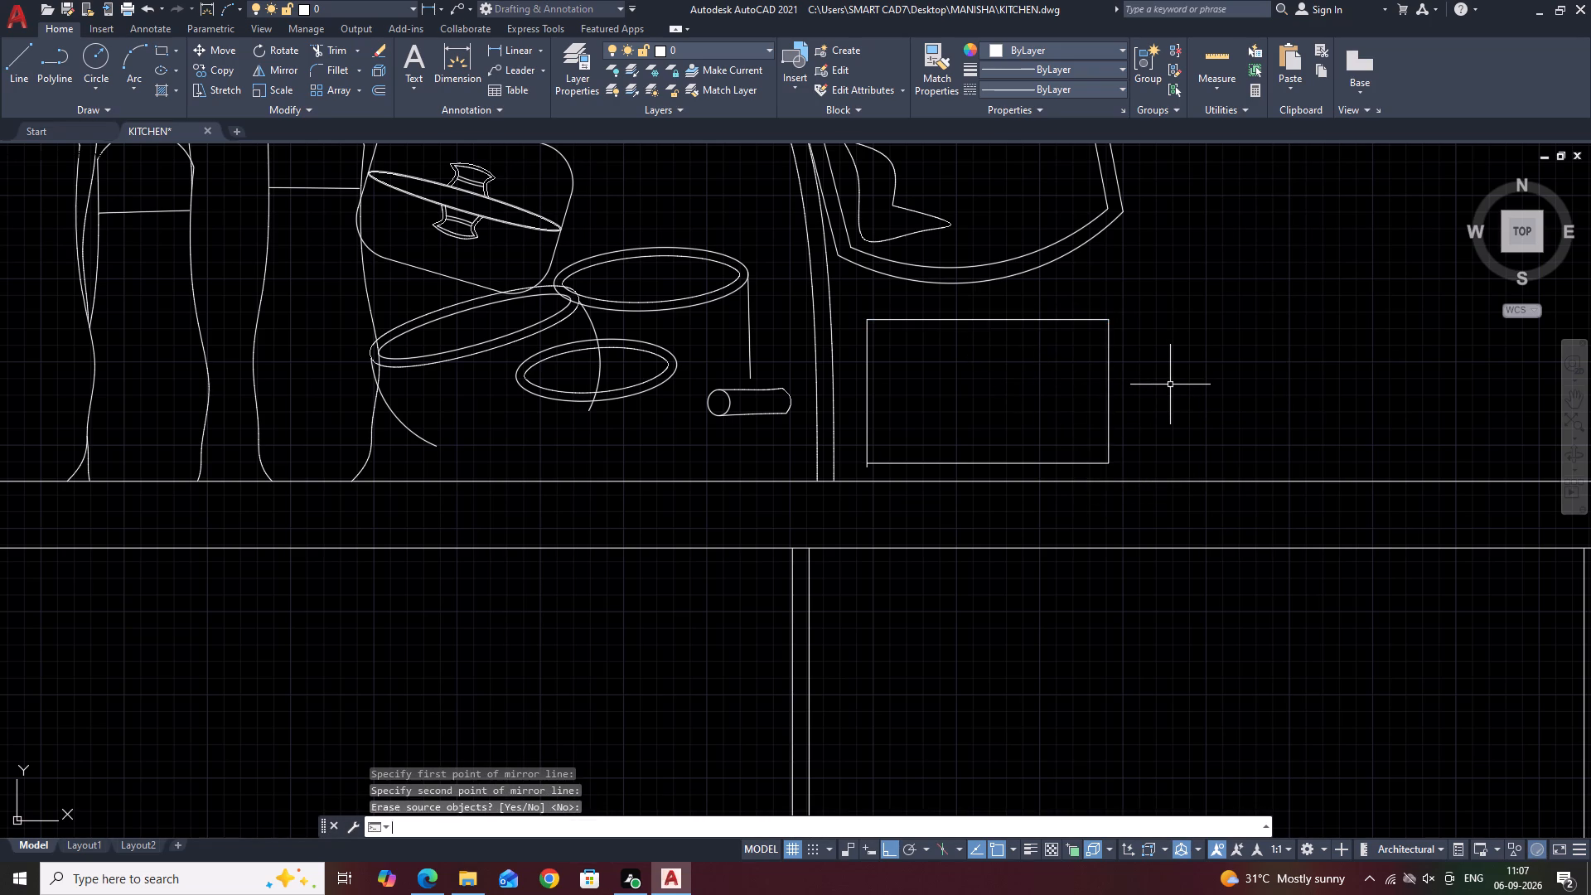
Trim the short overhang of the vertical line nearest the spout below the rectangle's bottom line.
scroll(1075, 468, up, 6)
scroll(1134, 438, down, 5)
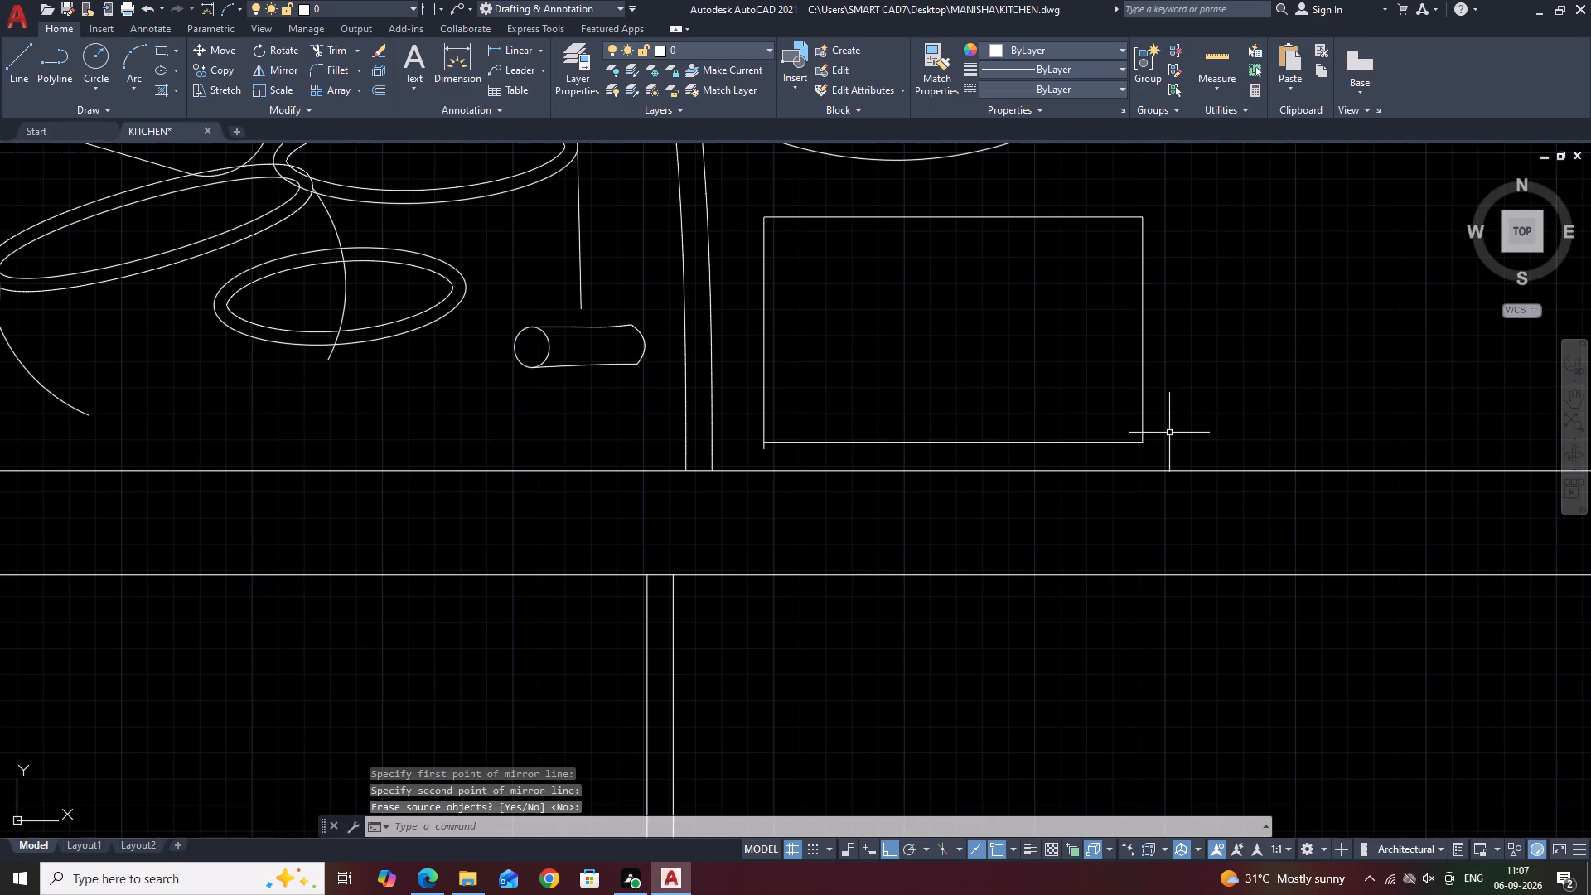
key(r)
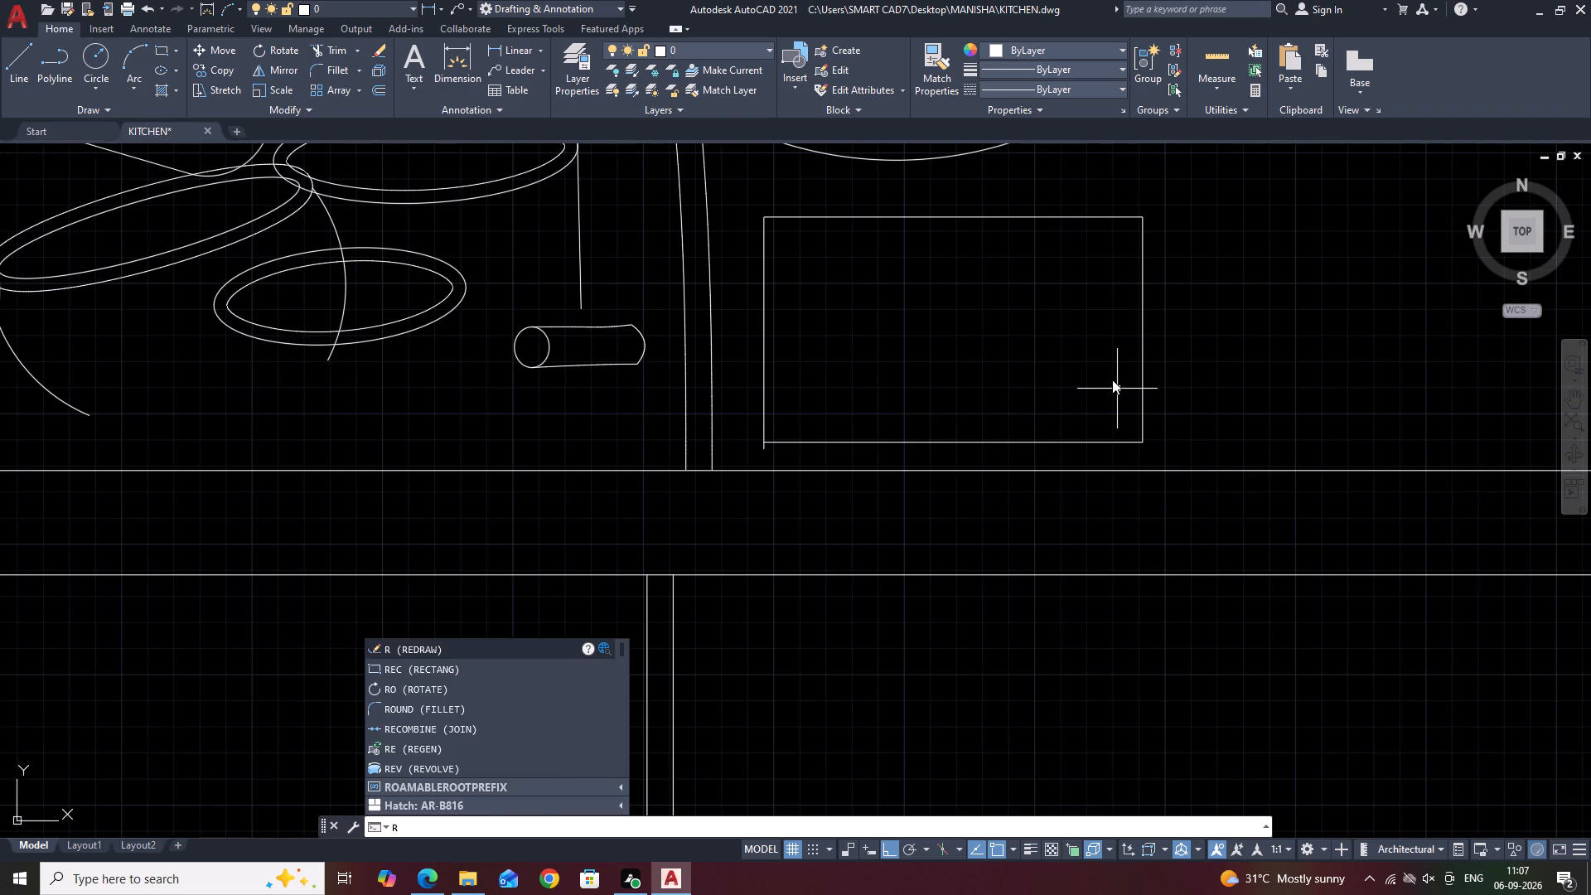
key(Escape)
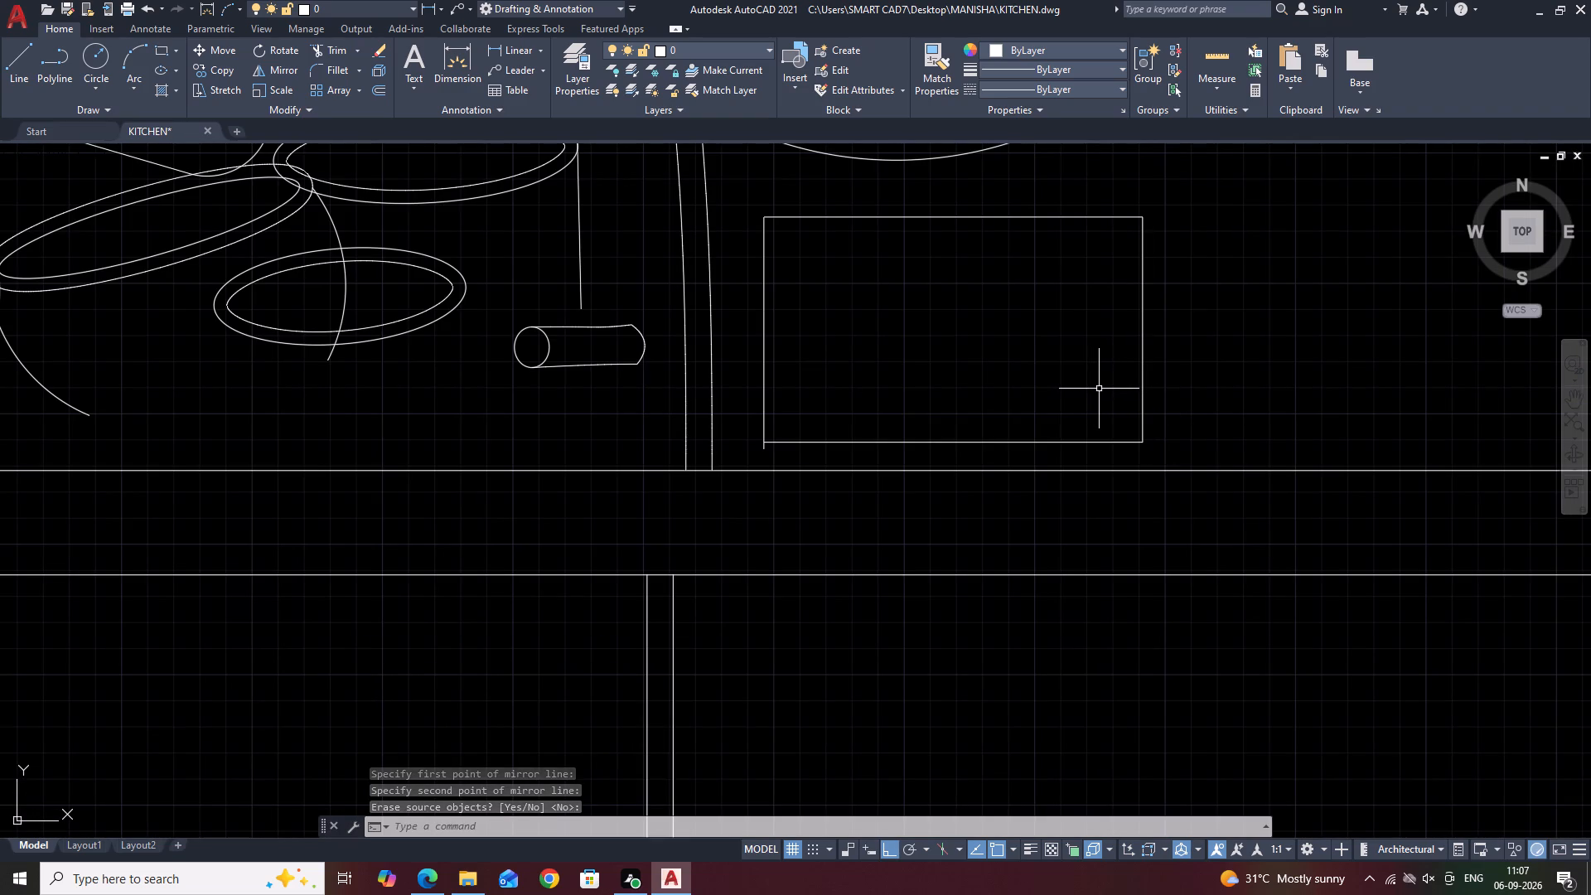
key(t)
key(r)
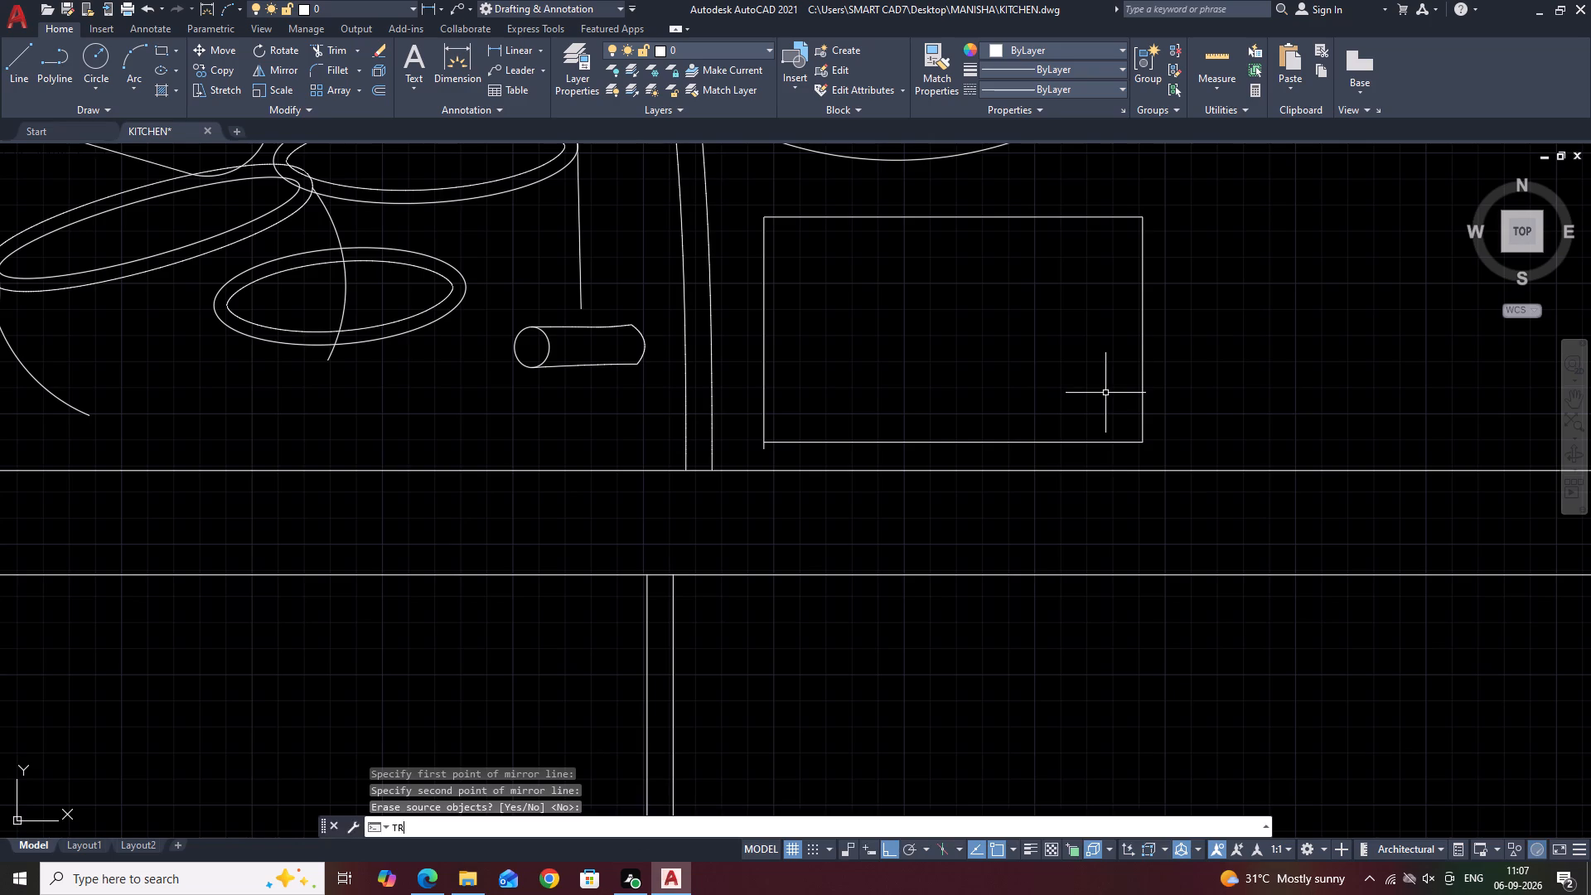
key(space)
scroll(815, 442, up, 3)
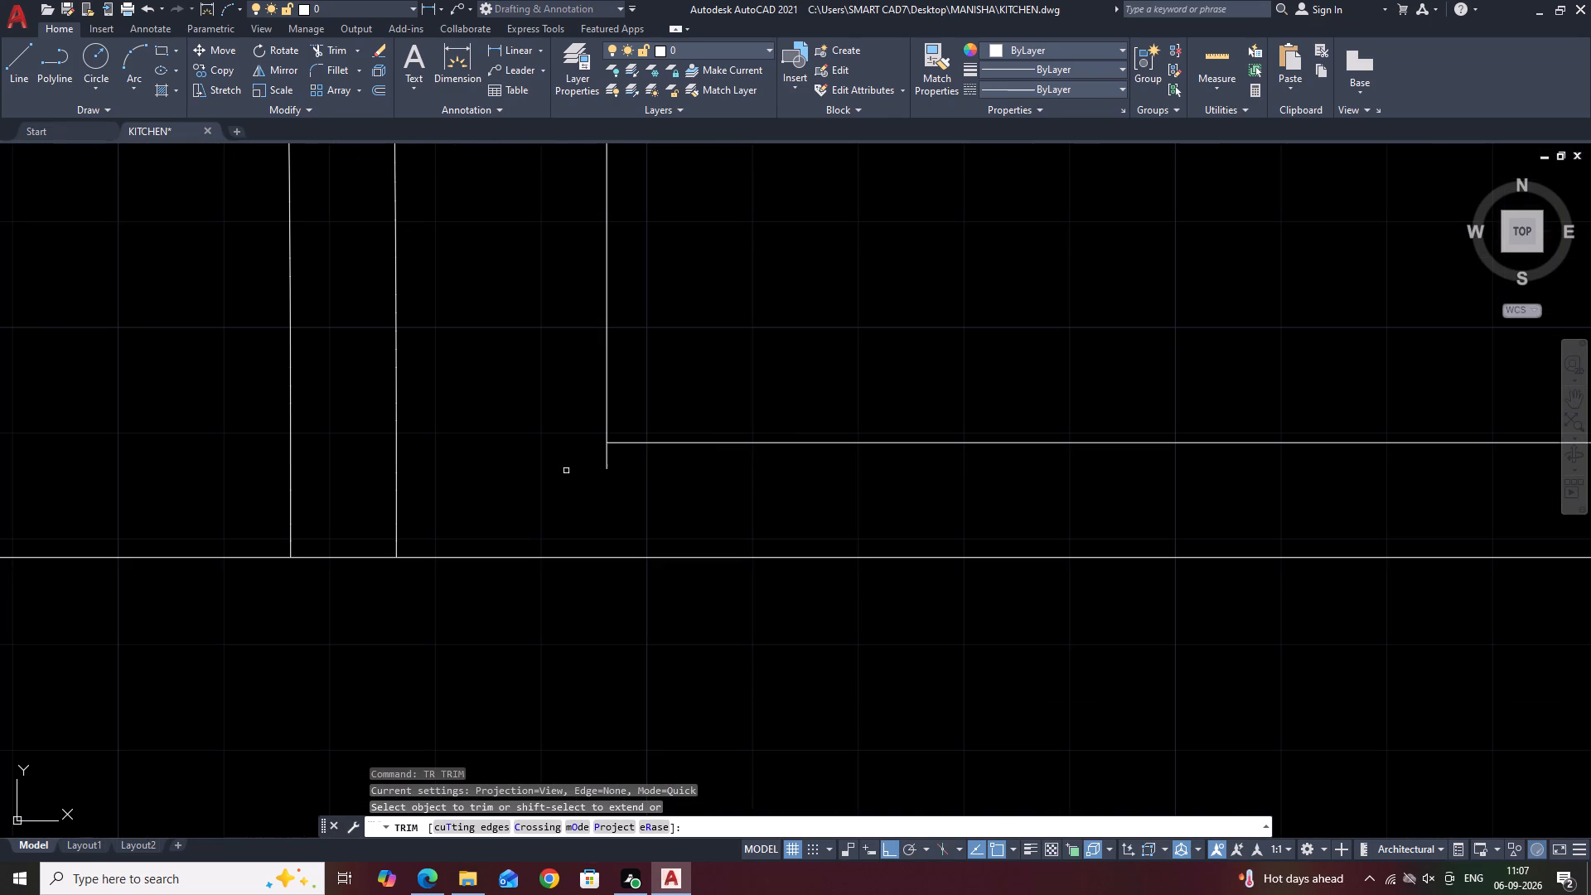
click(605, 459)
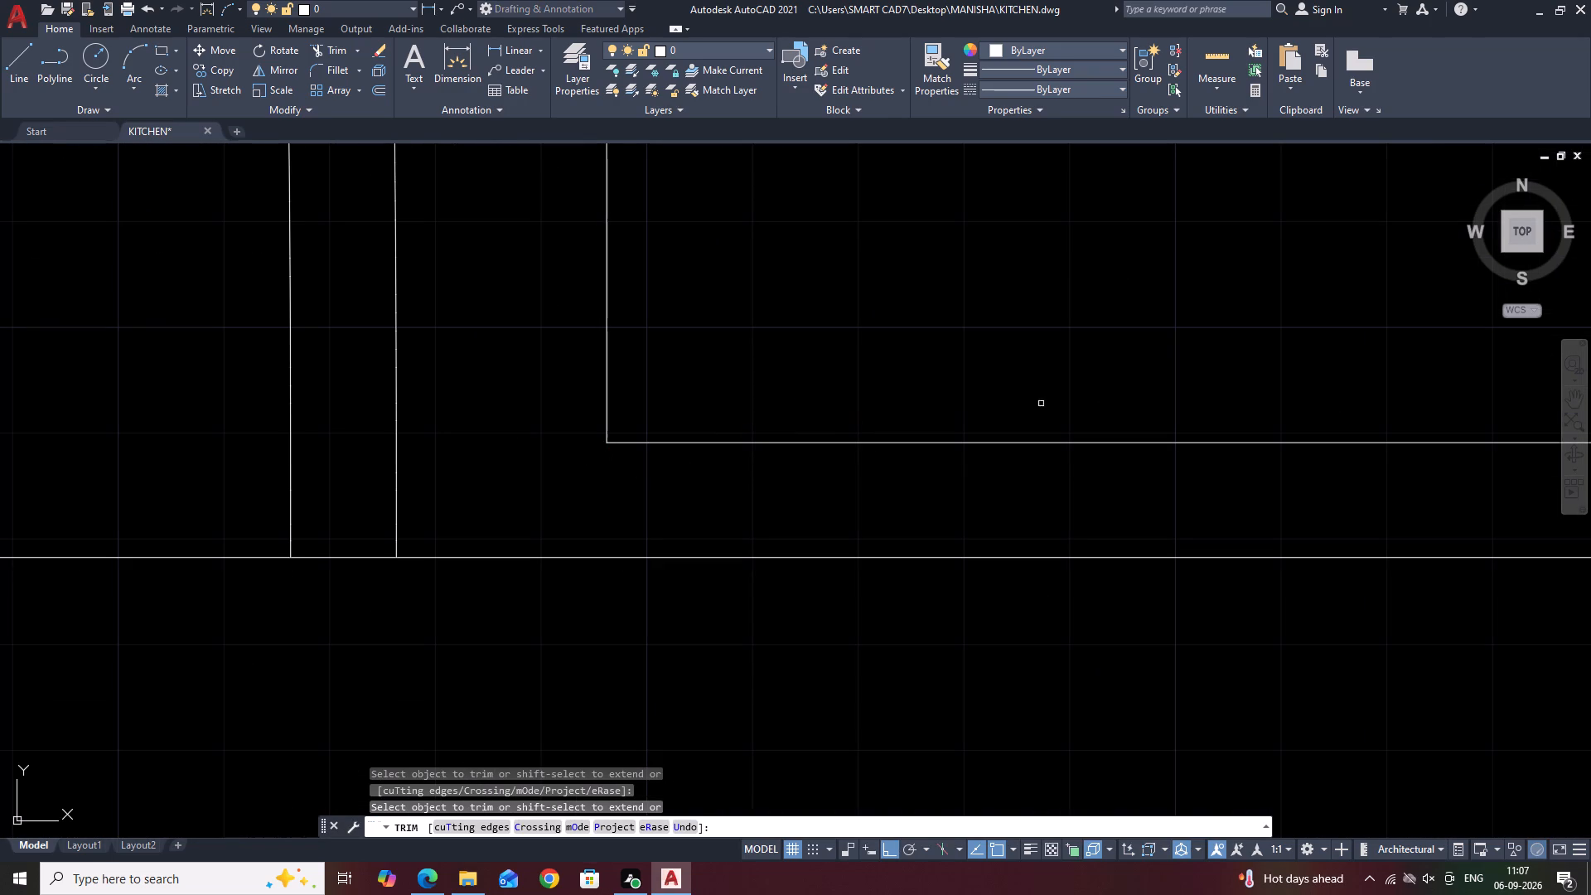
key(Escape)
Fillet both lower corners of the rectangle beside the spout with a 0.5-inch radius.
scroll(1251, 301, down, 5)
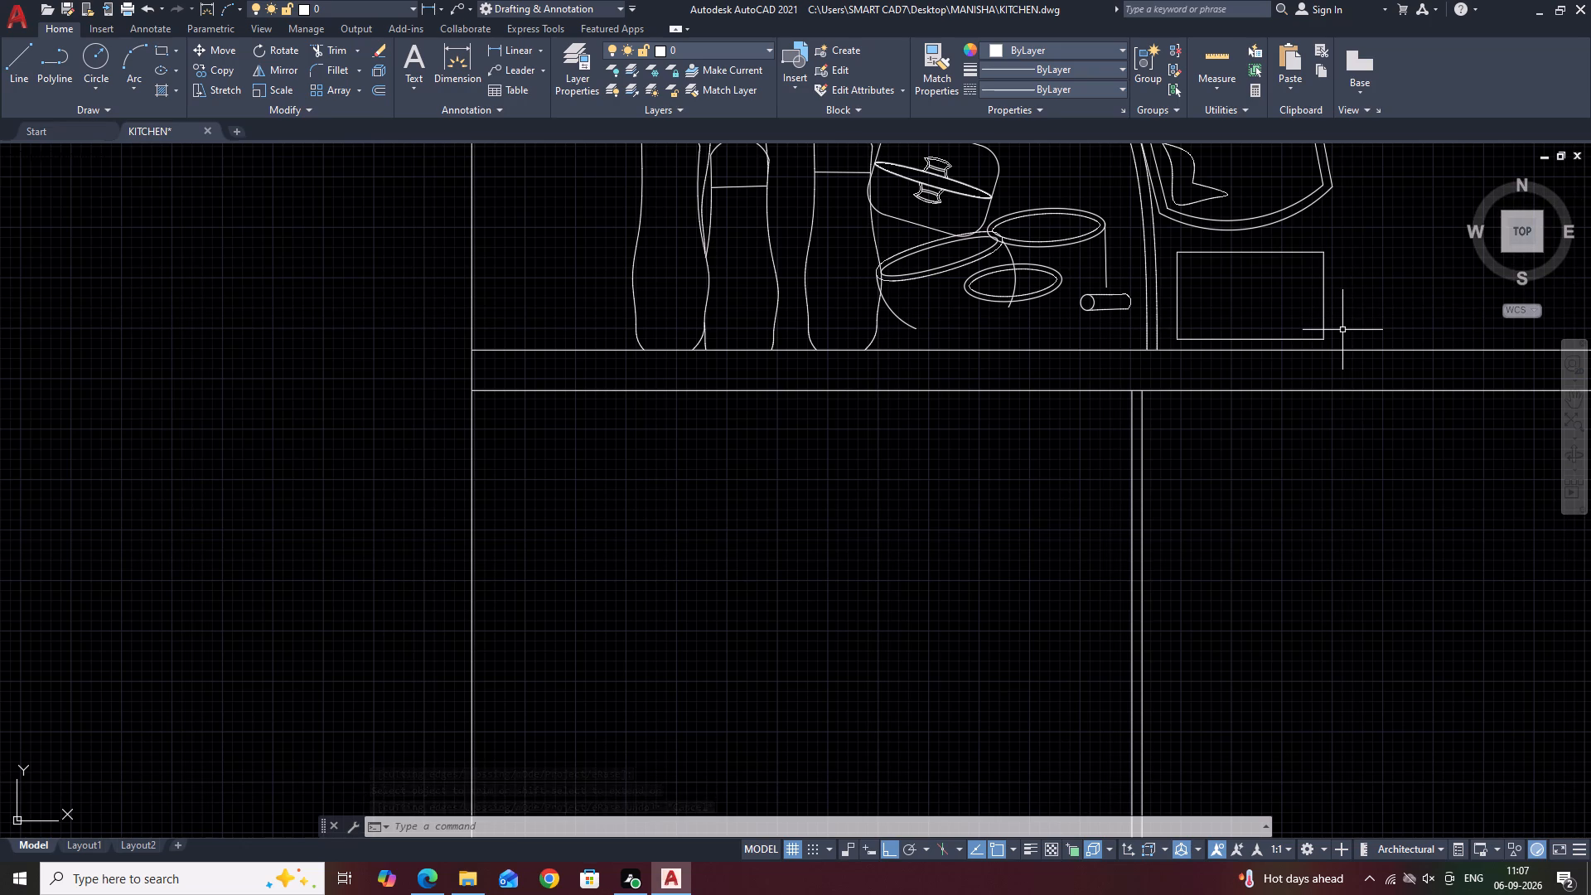
middle_drag(1366, 289, 1253, 349)
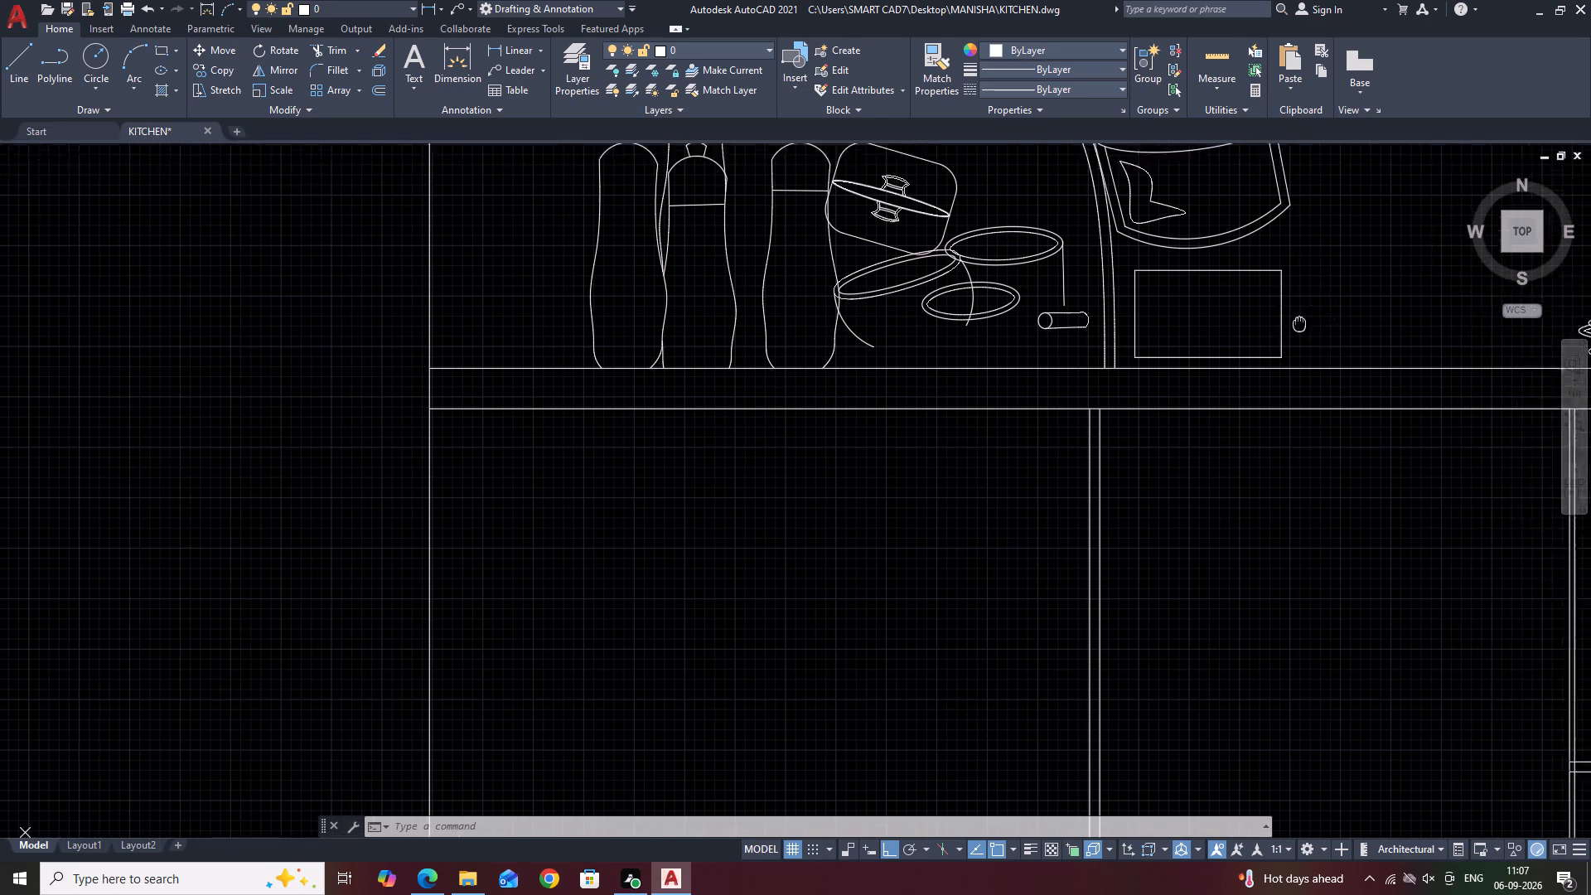
middle_drag(1253, 349, 1203, 370)
key(f)
key(space)
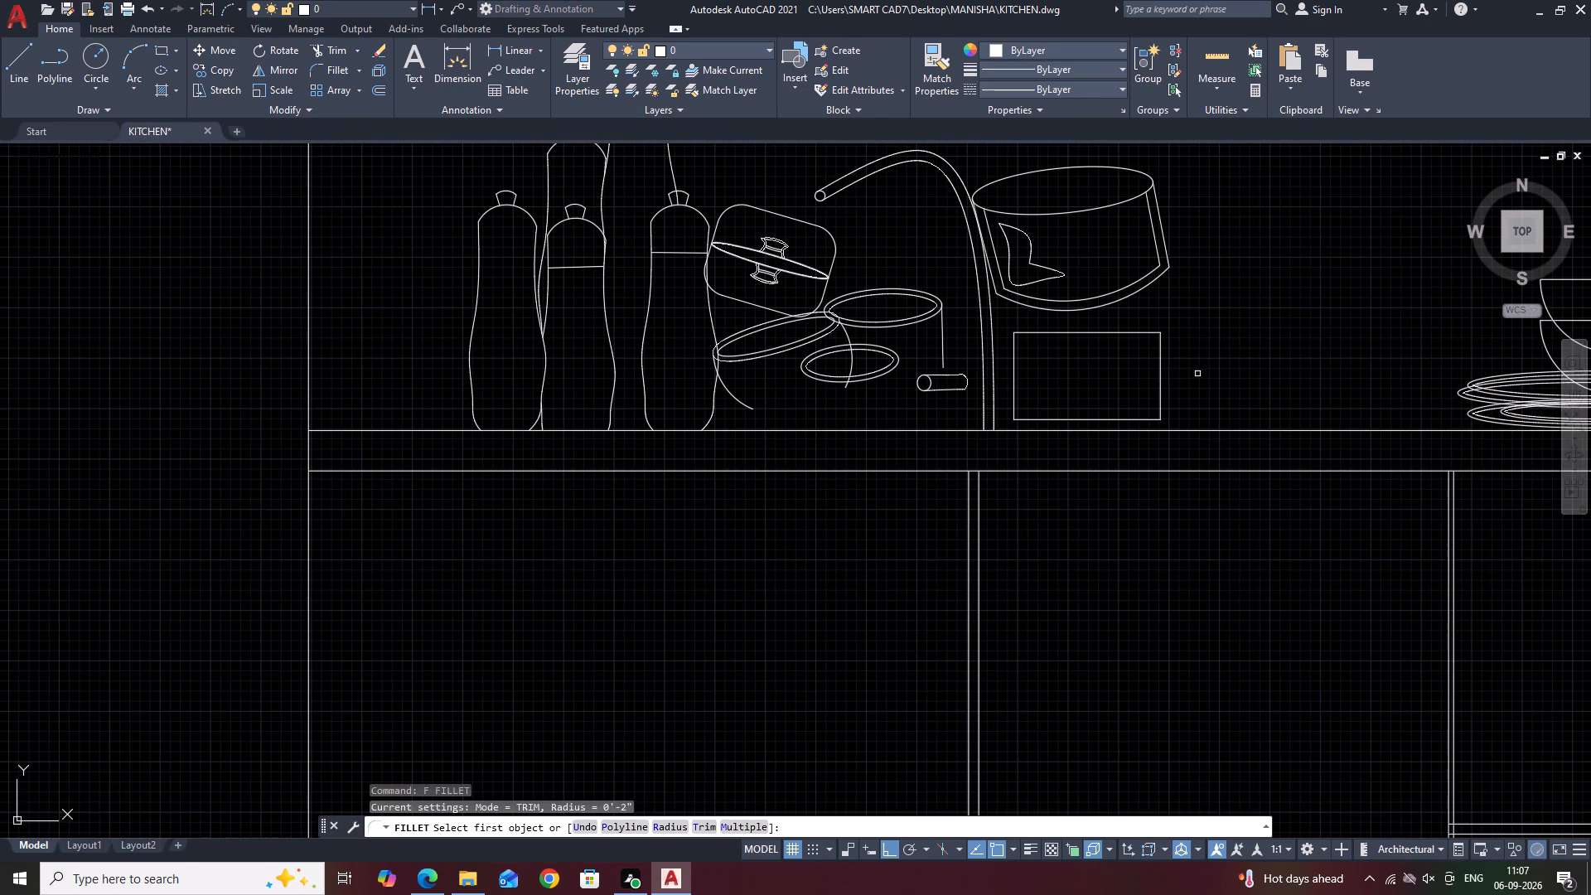
text(R)
key(space)
key(0)
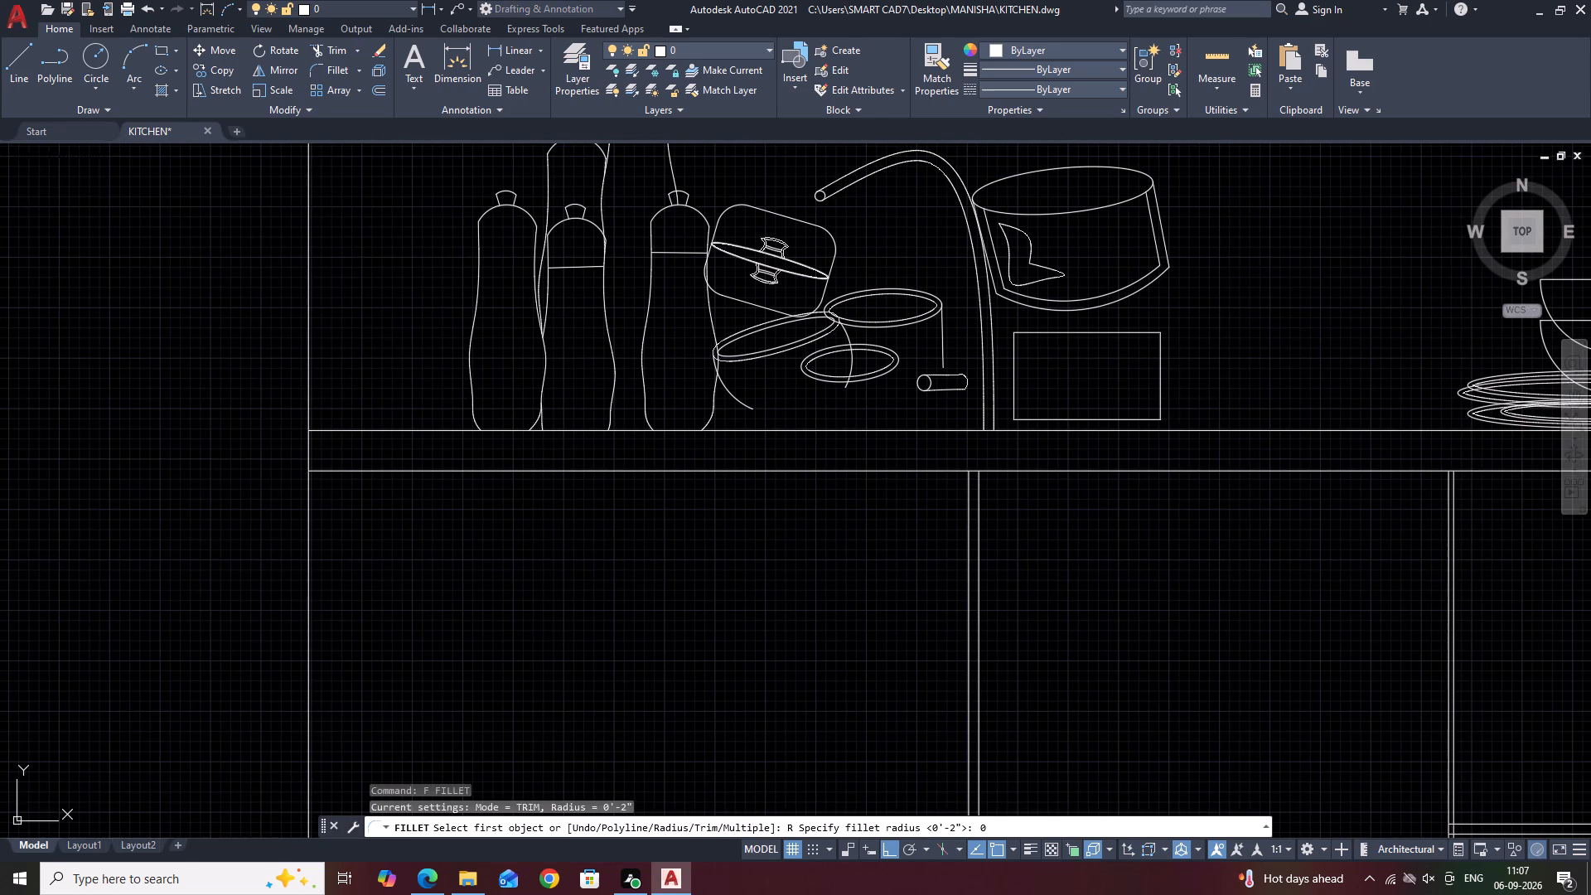
key(period)
key(5)
key(space)
scroll(1184, 404, up, 1)
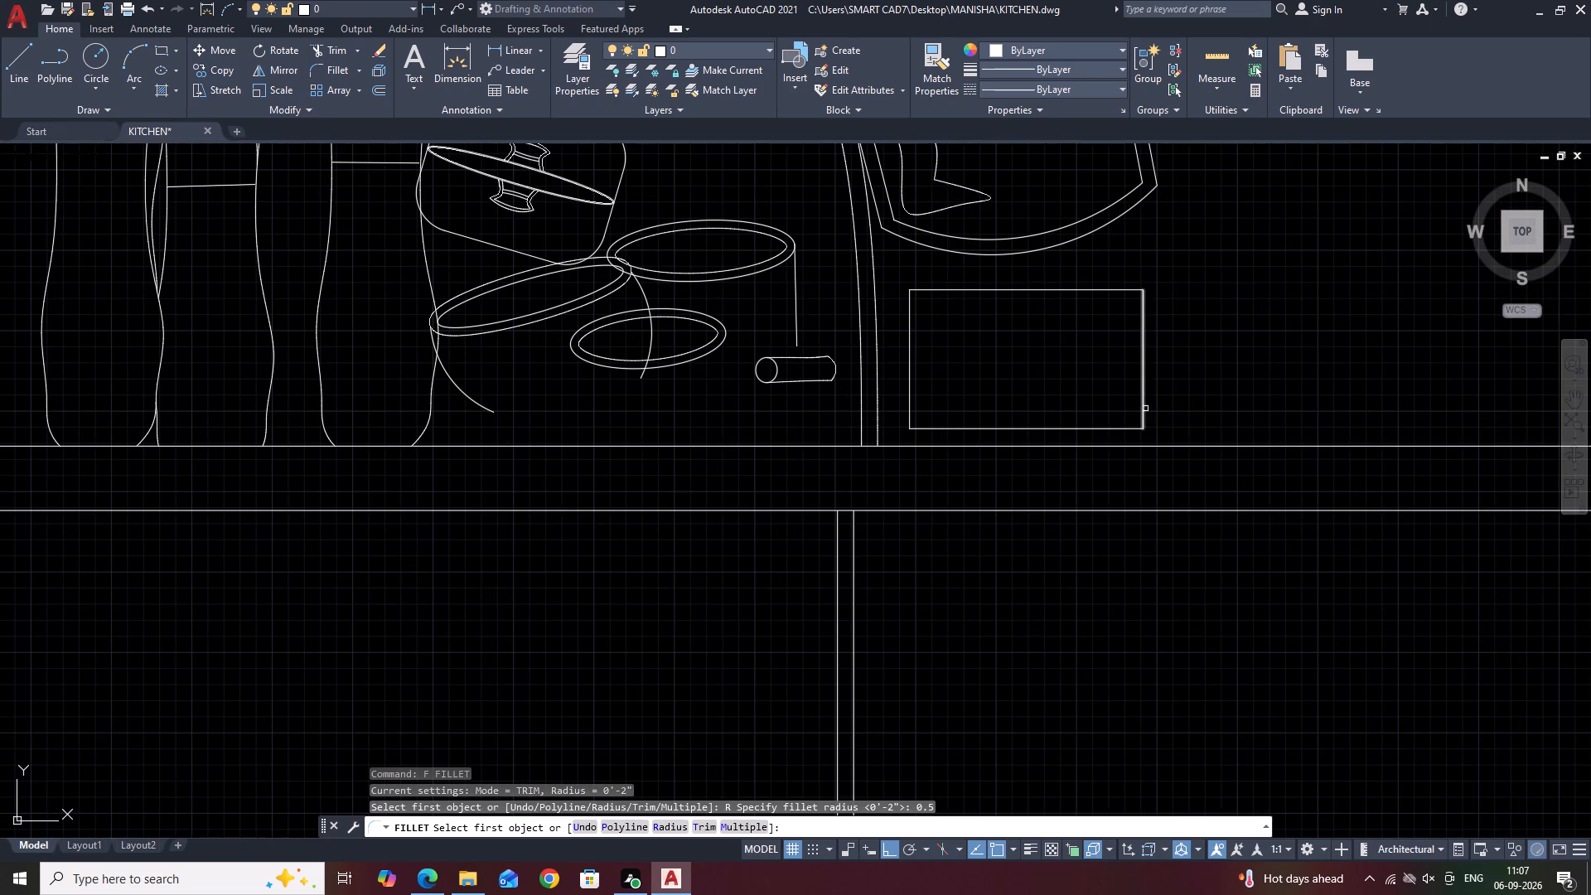
click(1144, 409)
click(1128, 428)
key(space)
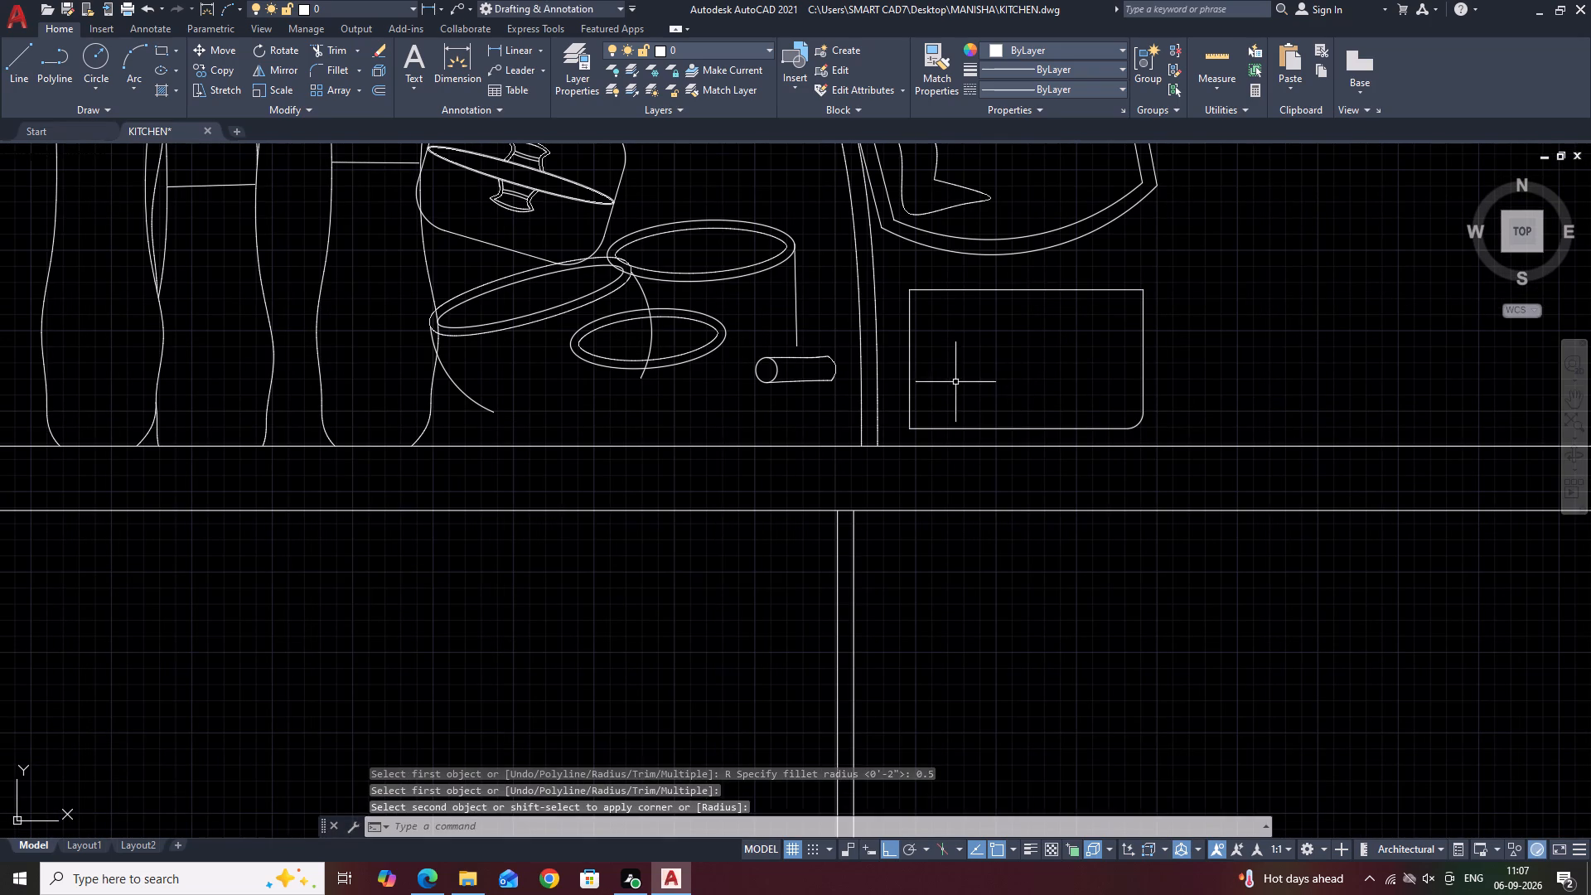
click(907, 384)
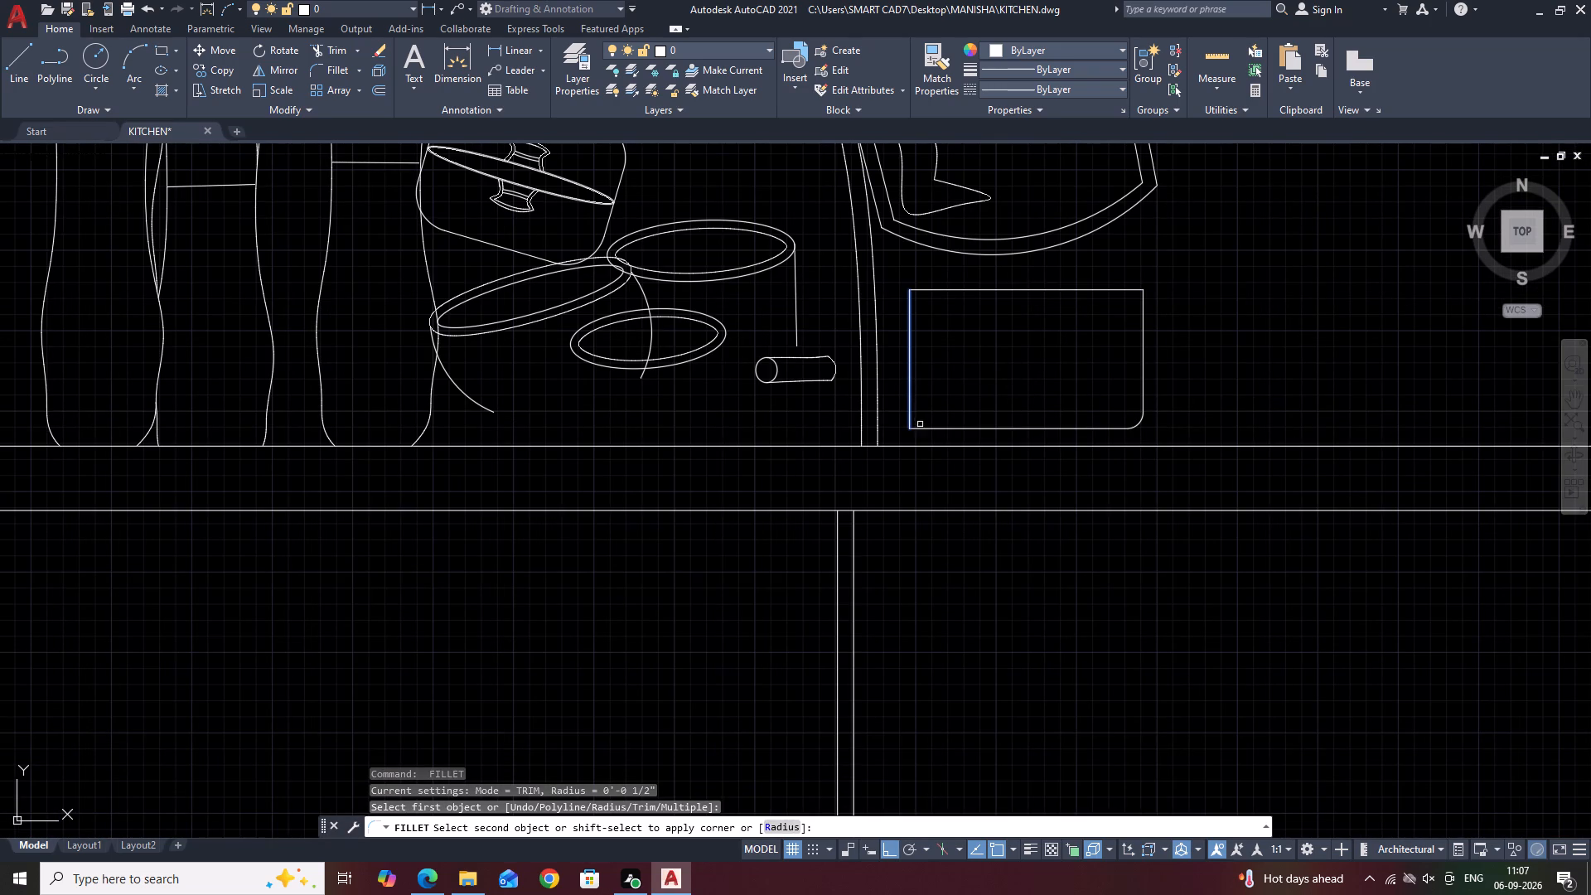
click(929, 433)
click(955, 431)
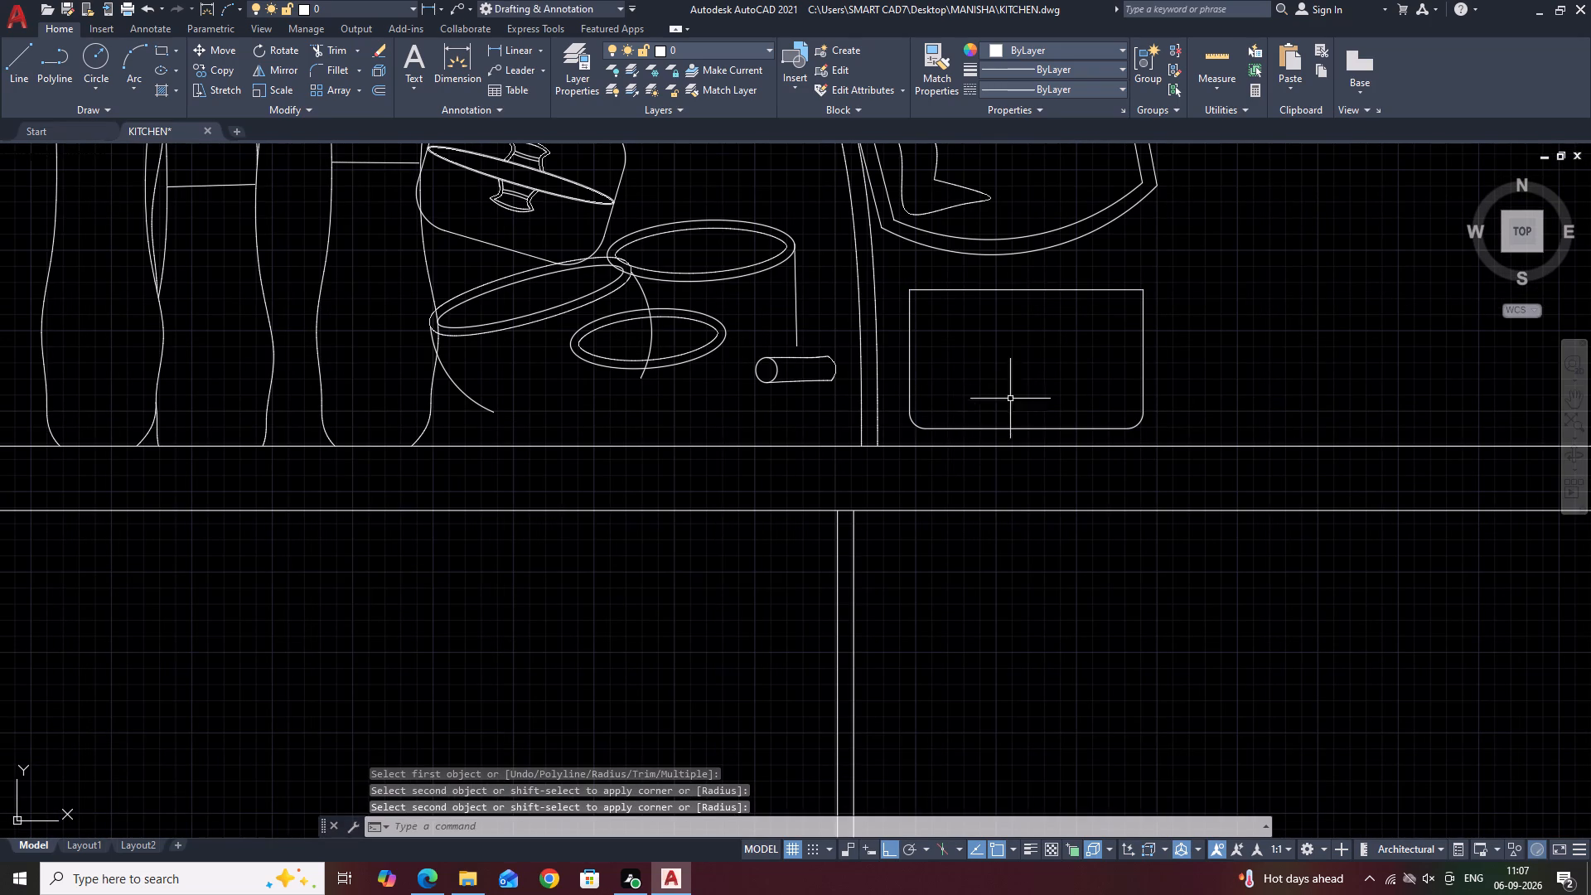
key(Escape)
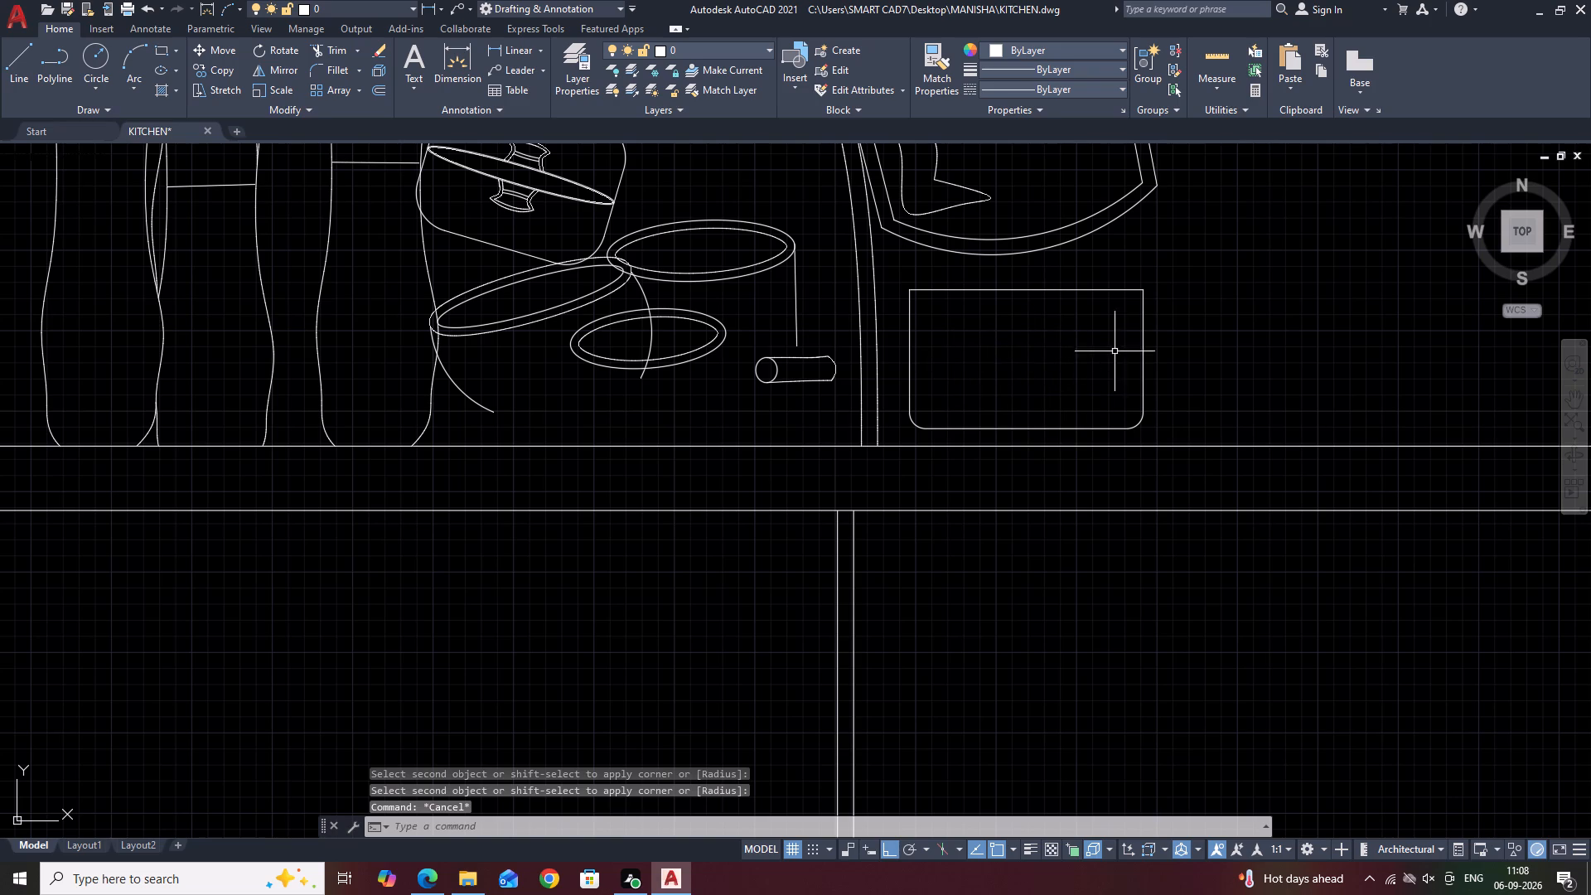
Offset the rectangular vessel's two sides, bottom line and both rounded corners 0.05 inch inward to form its wall thickness.
click(1147, 334)
click(1129, 387)
text(O 0.)
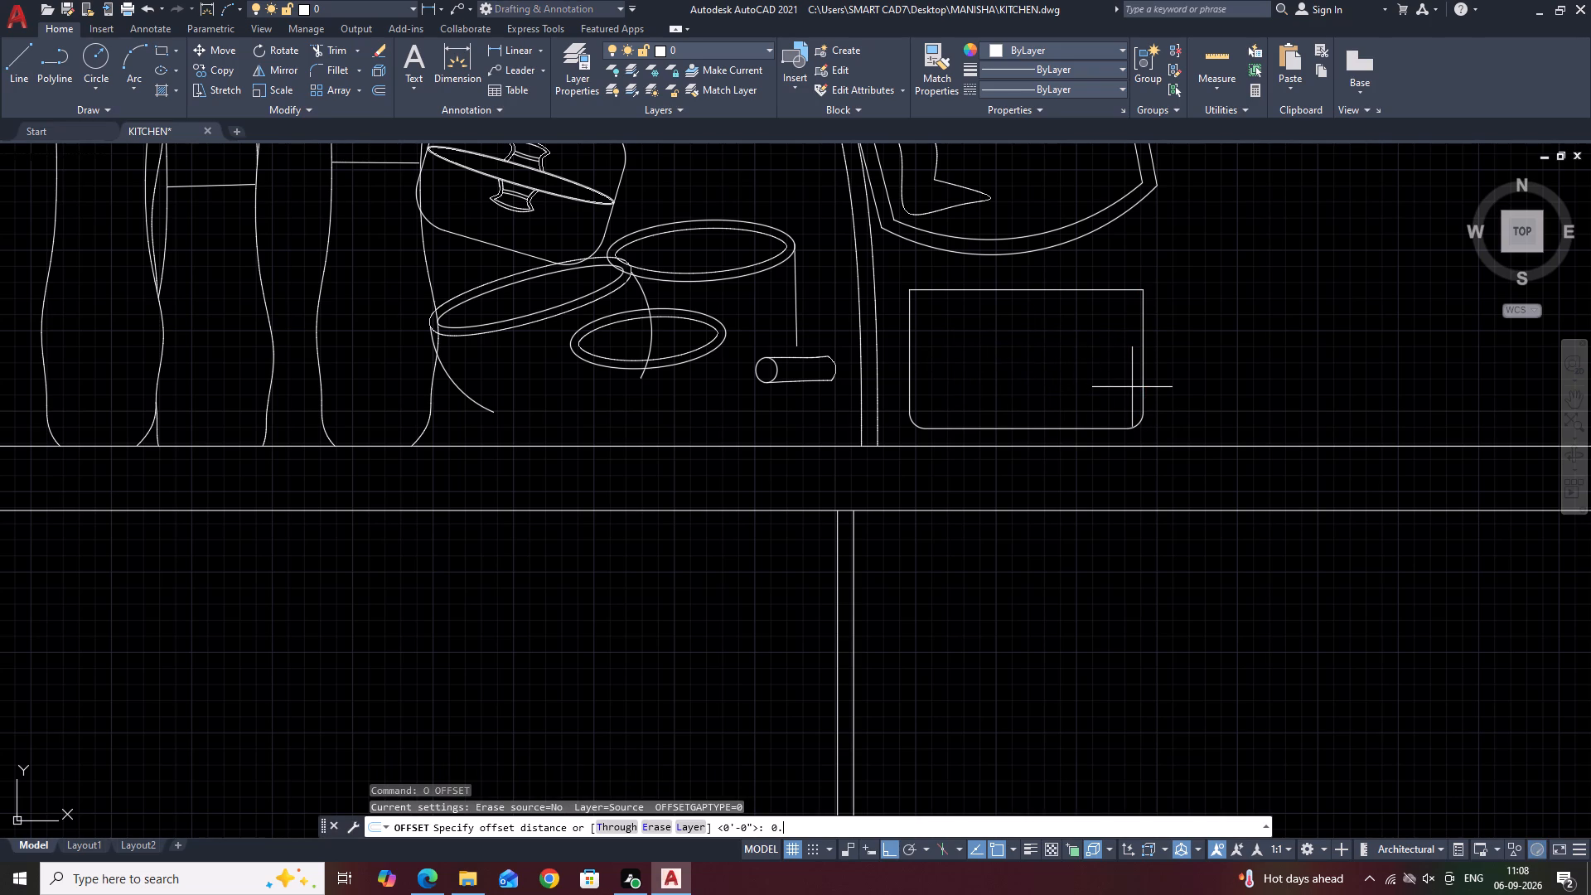
key(0)
text(5)
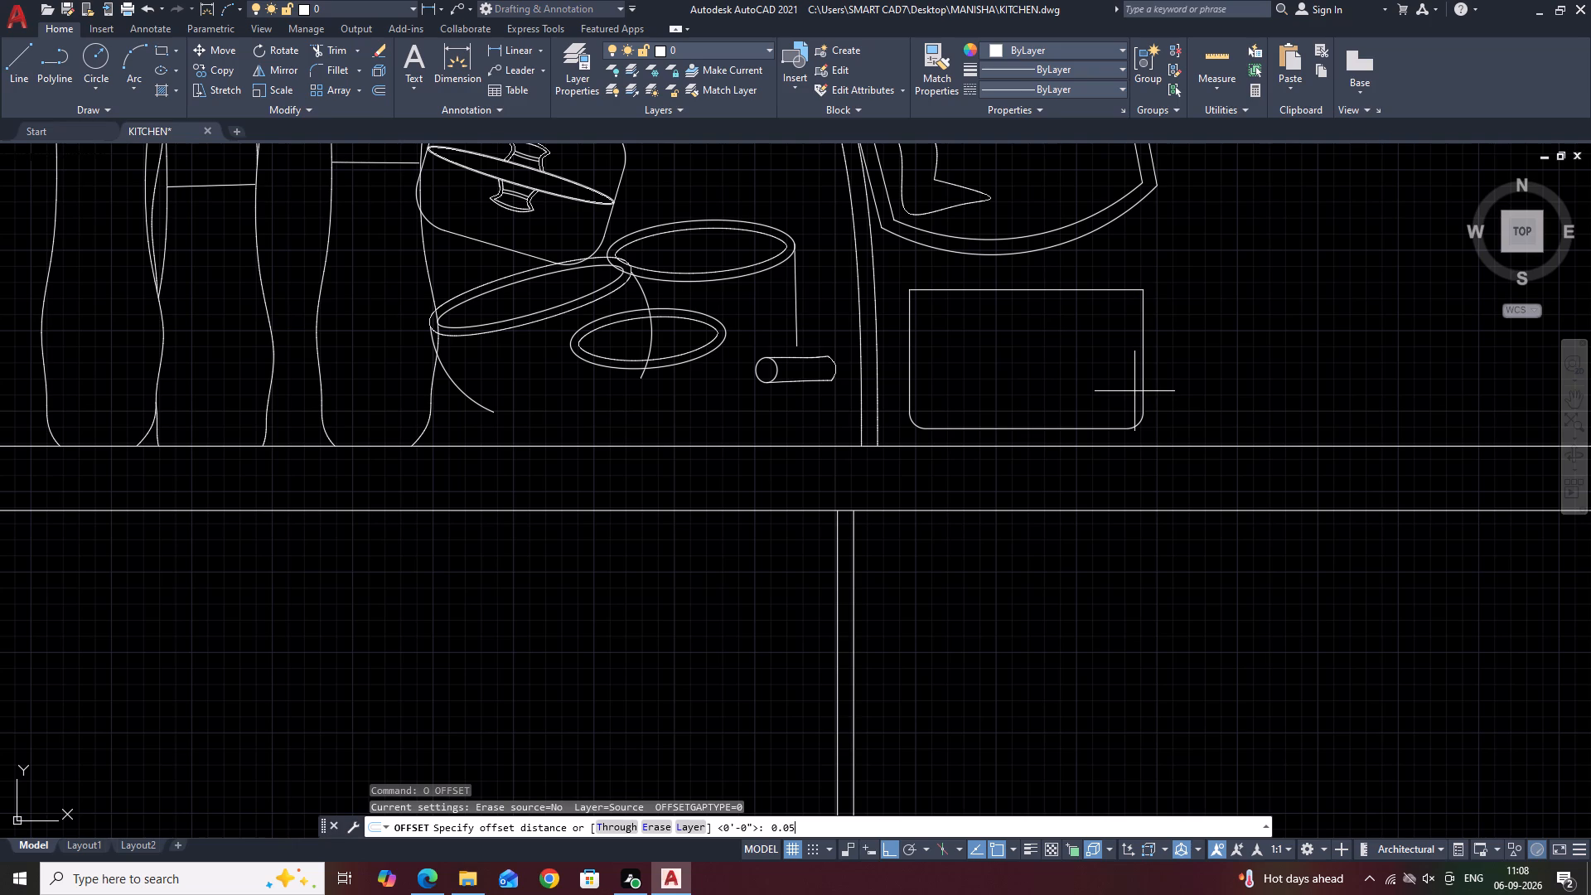
key(space)
click(1125, 401)
scroll(1129, 431, up, 2)
click(1135, 422)
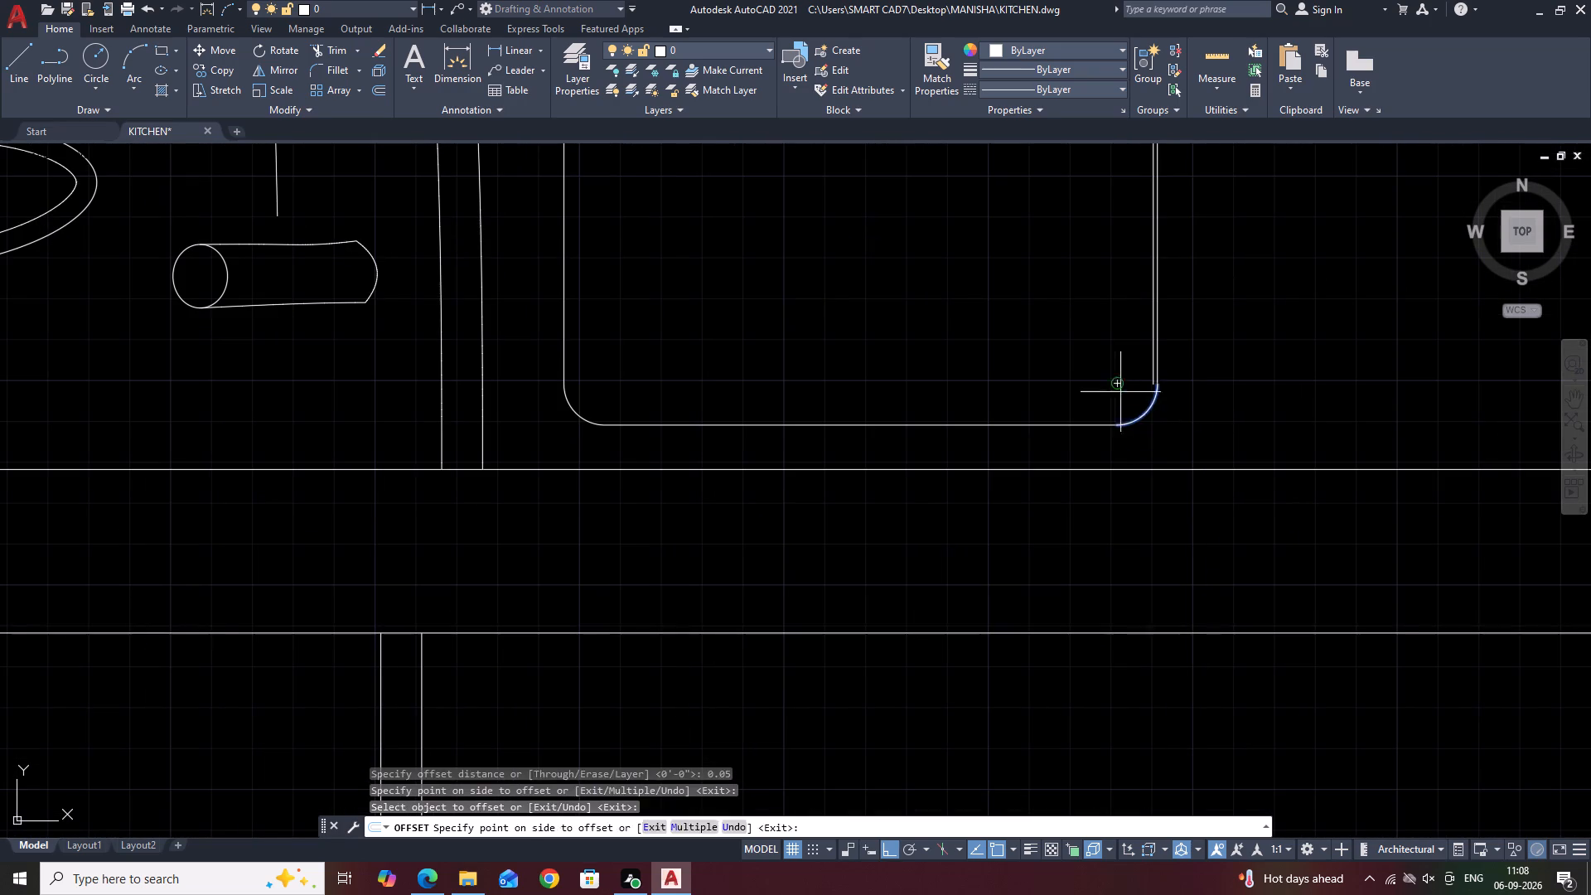
click(1113, 381)
click(1068, 425)
click(1070, 397)
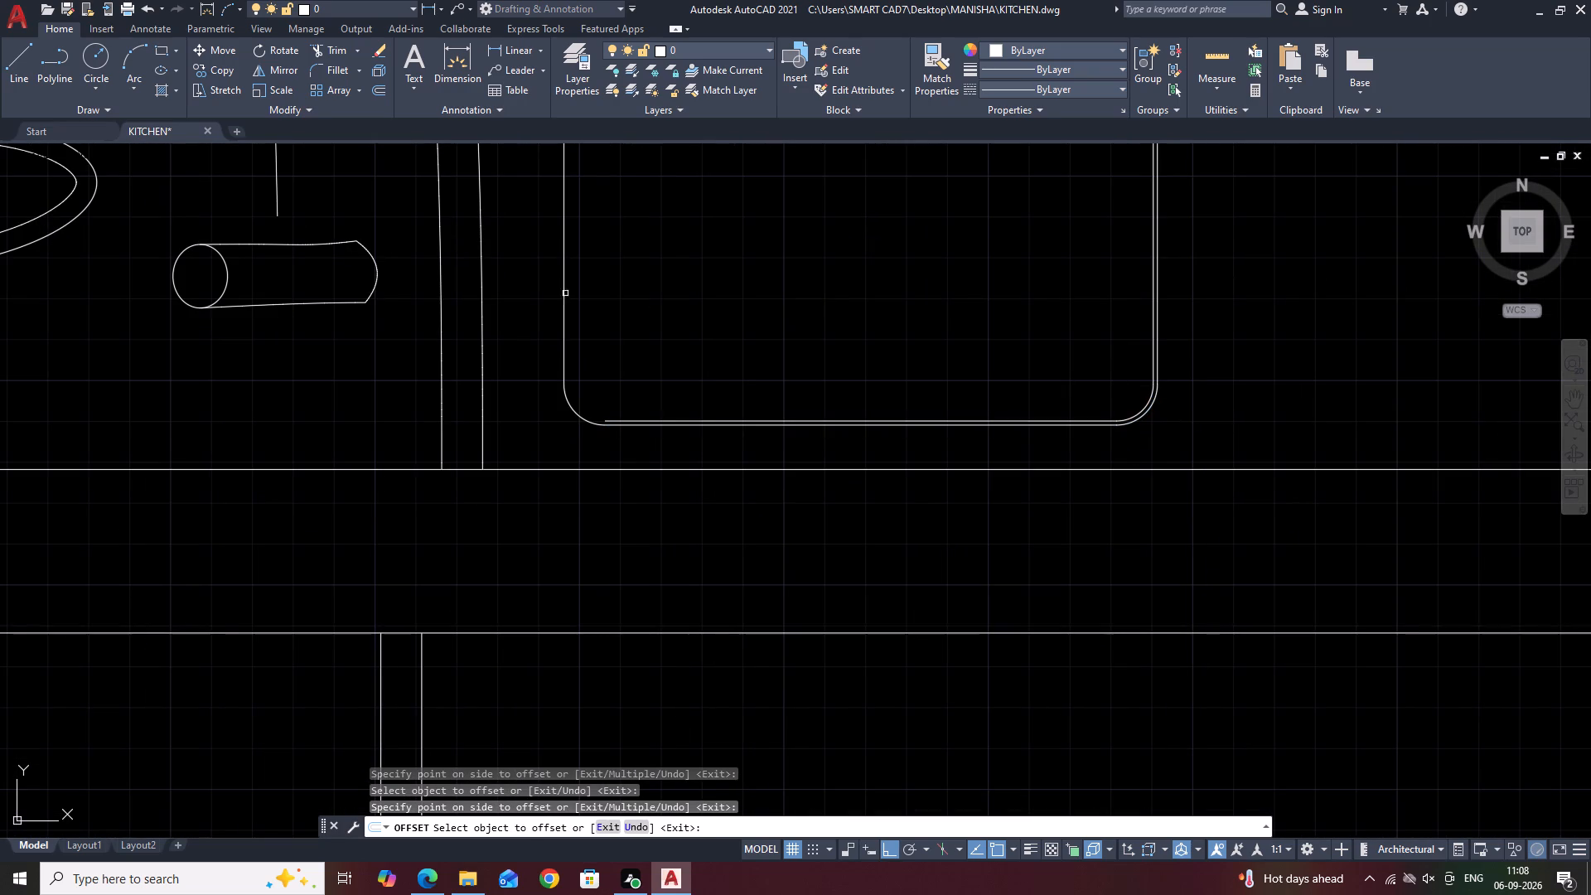
click(565, 312)
click(606, 312)
drag(578, 414, 597, 407)
click(629, 398)
scroll(709, 375, down, 2)
middle_drag(889, 286, 903, 348)
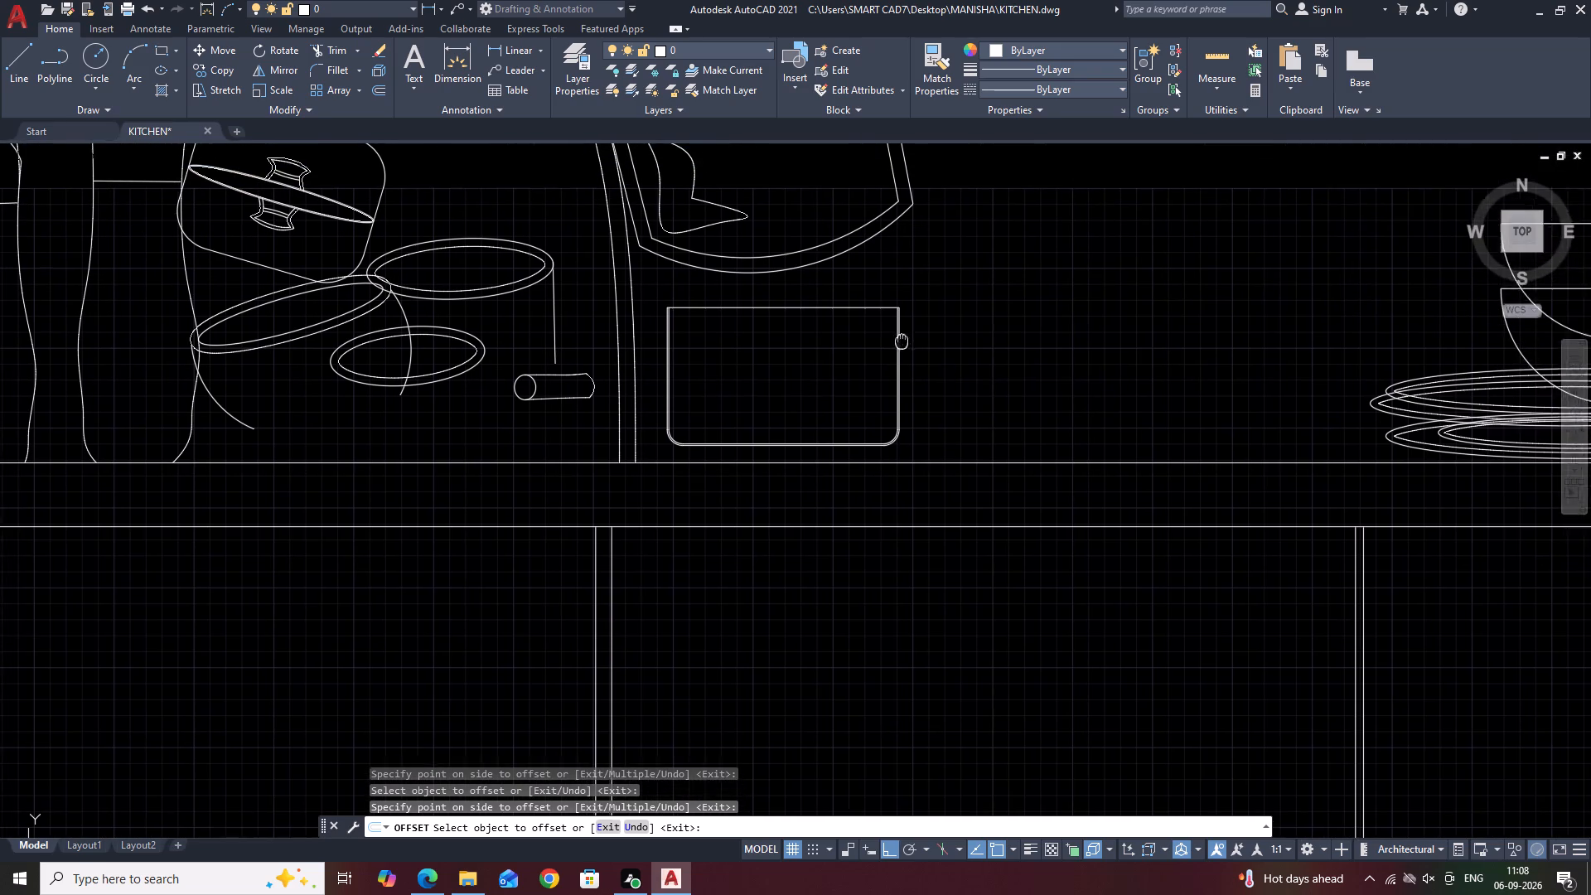
middle_drag(903, 348, 907, 365)
key(Escape)
Move the round-bottomed vessel horizontally toward the spout so that it overlaps the spout's pipe.
scroll(899, 360, down, 4)
scroll(824, 301, up, 2)
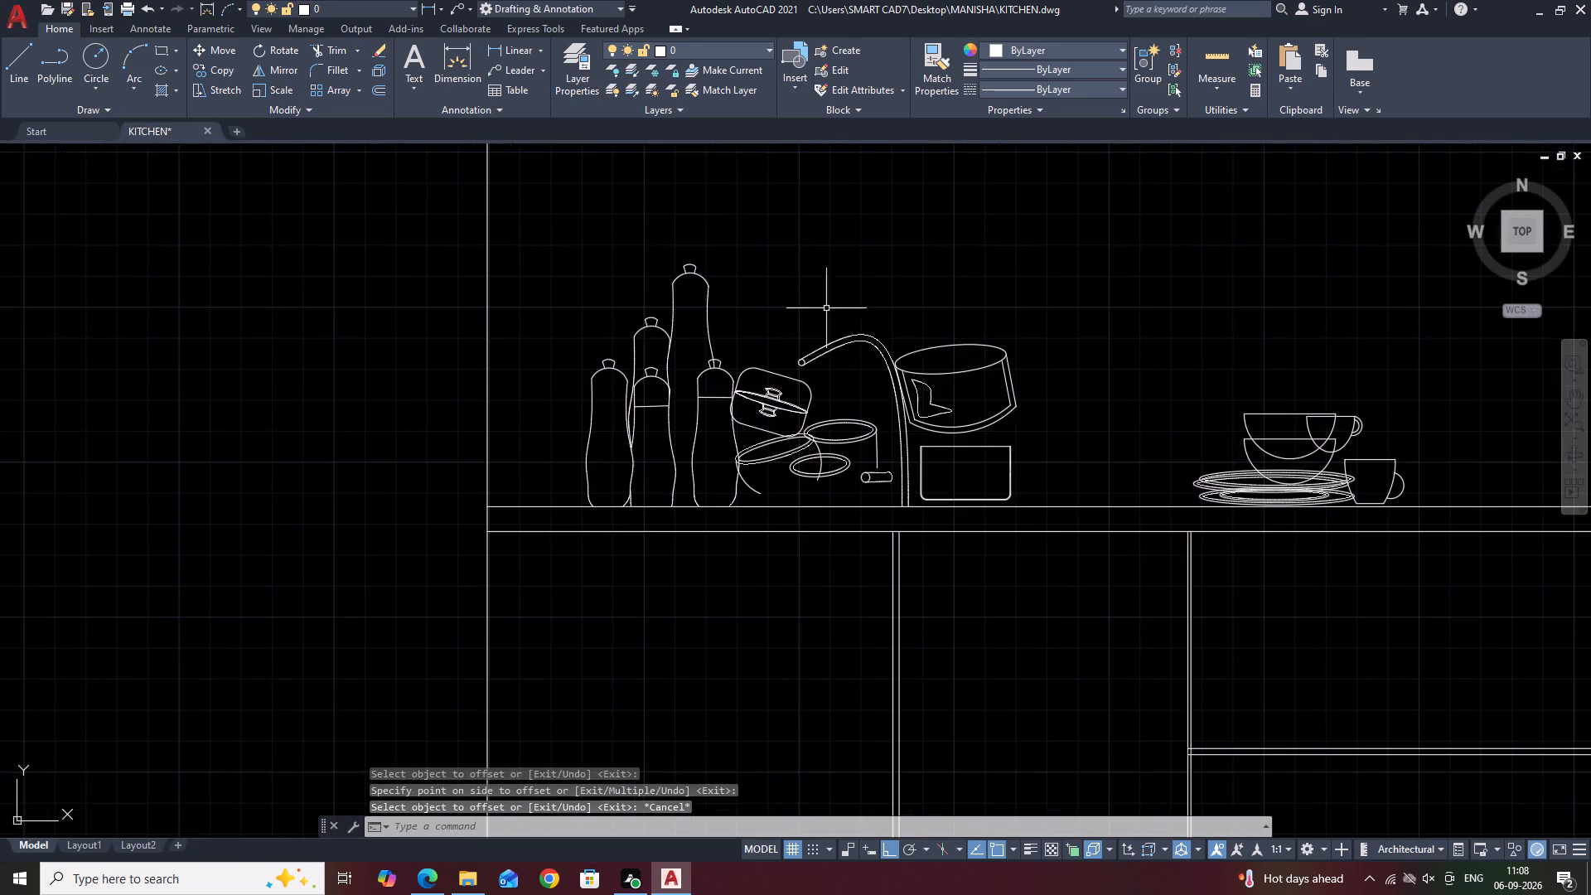
scroll(864, 335, up, 2)
click(909, 259)
scroll(921, 287, down, 4)
scroll(1004, 378, up, 1)
click(1008, 362)
key(m)
key(space)
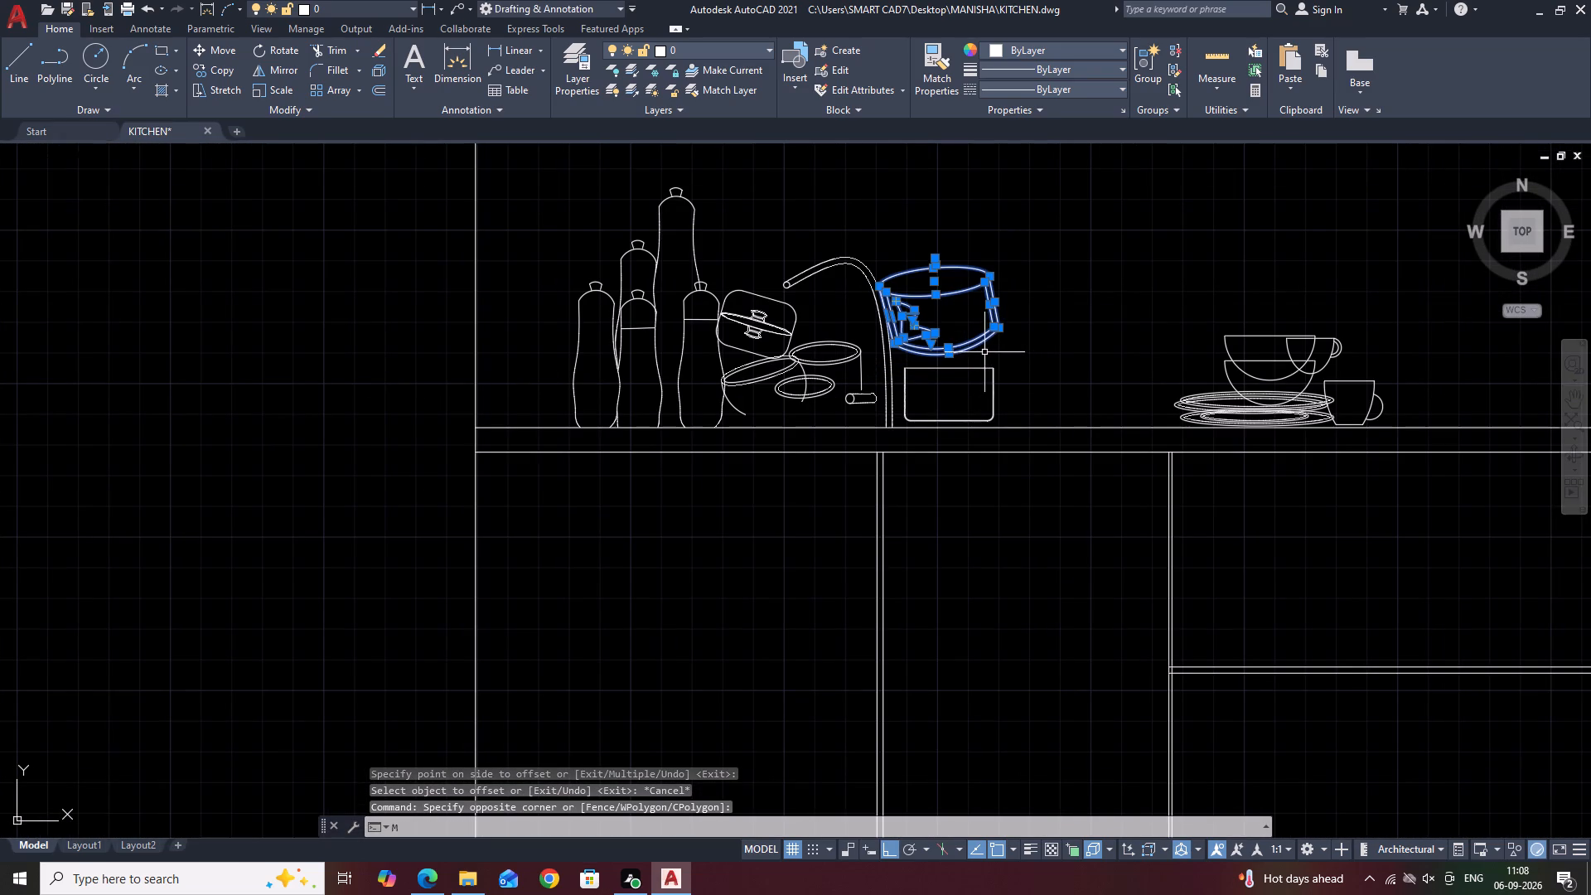
scroll(931, 345, up, 3)
click(1150, 377)
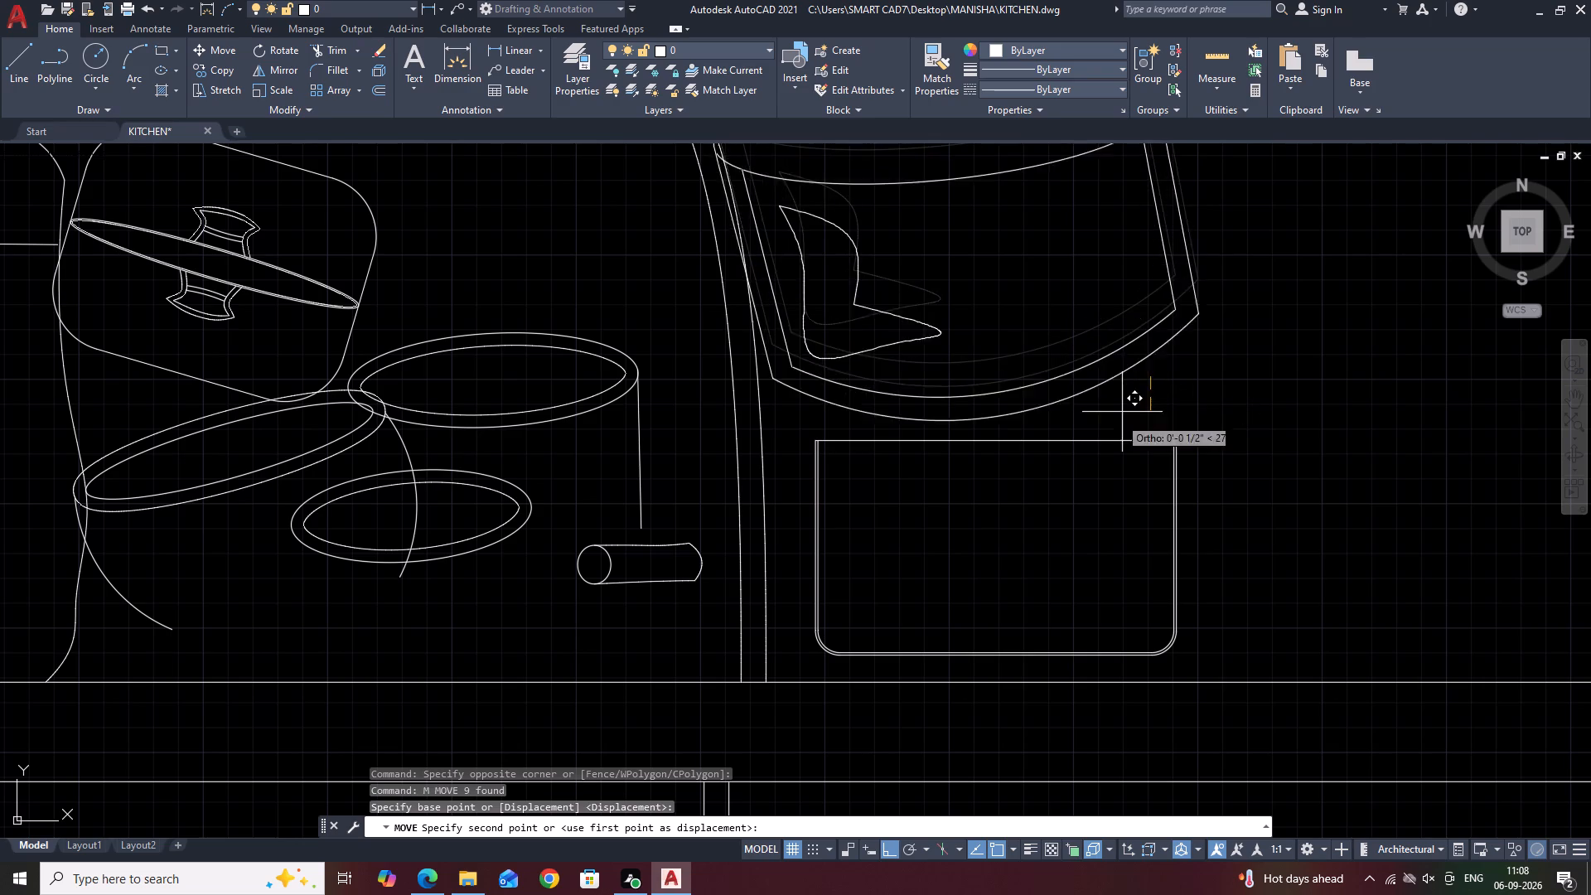
click(1057, 467)
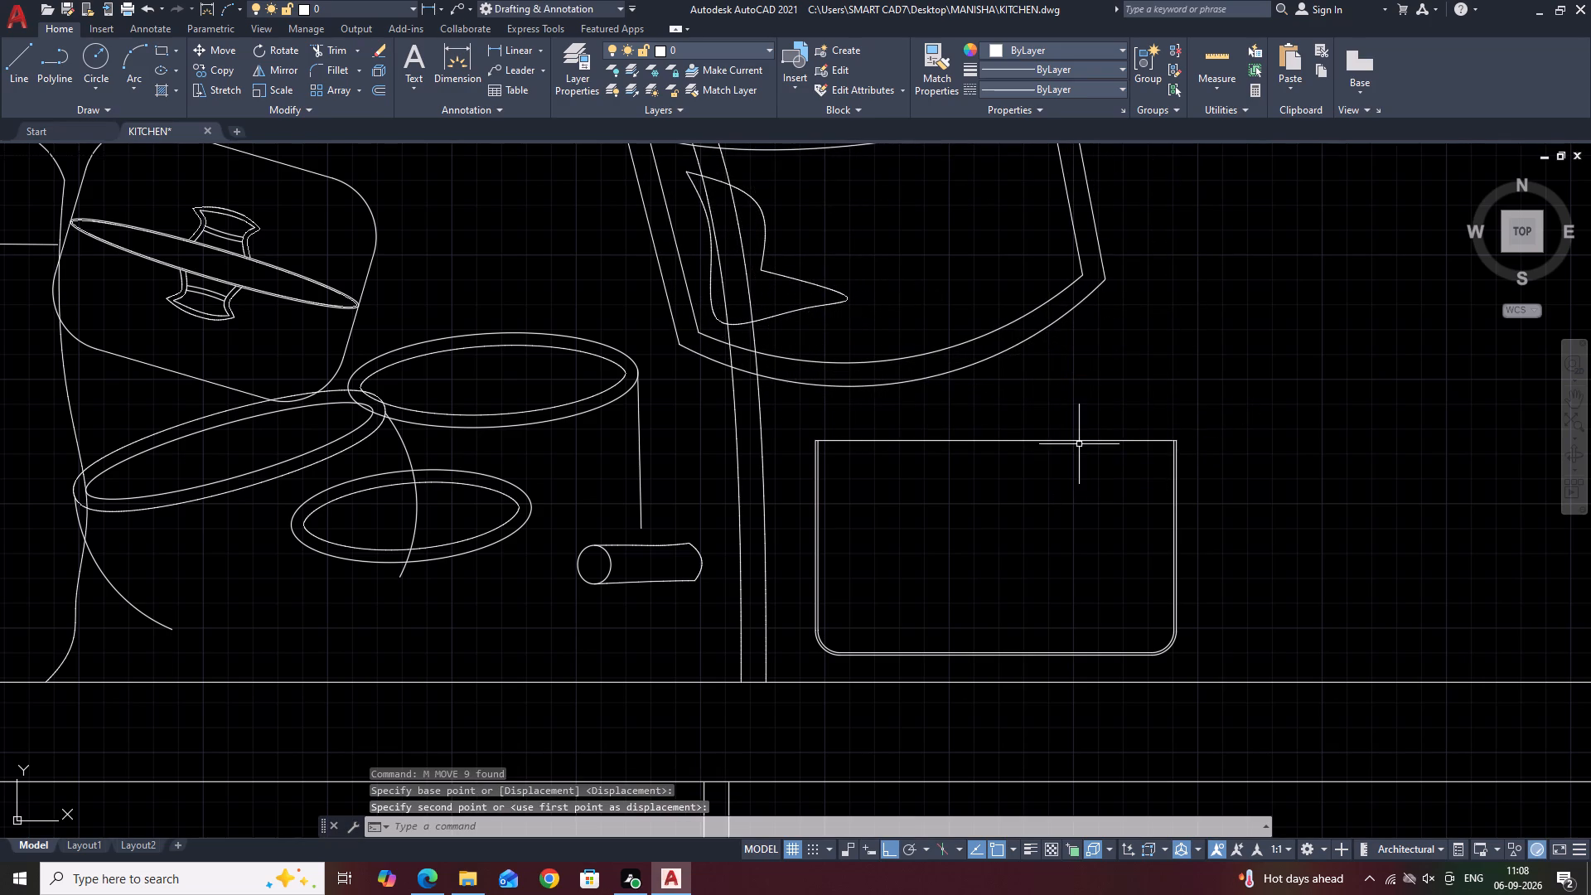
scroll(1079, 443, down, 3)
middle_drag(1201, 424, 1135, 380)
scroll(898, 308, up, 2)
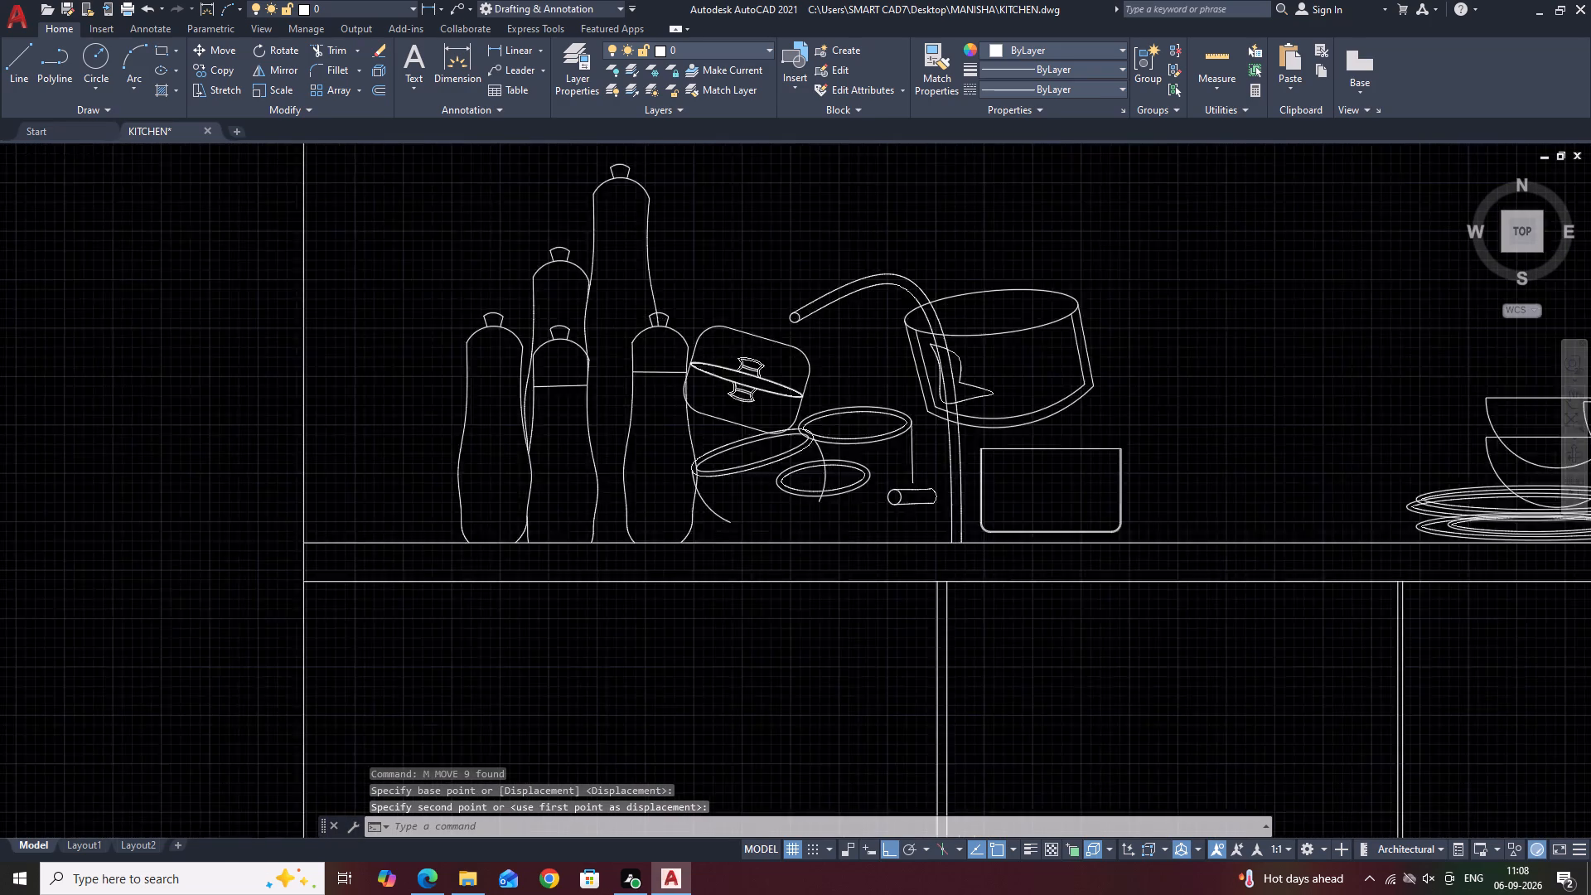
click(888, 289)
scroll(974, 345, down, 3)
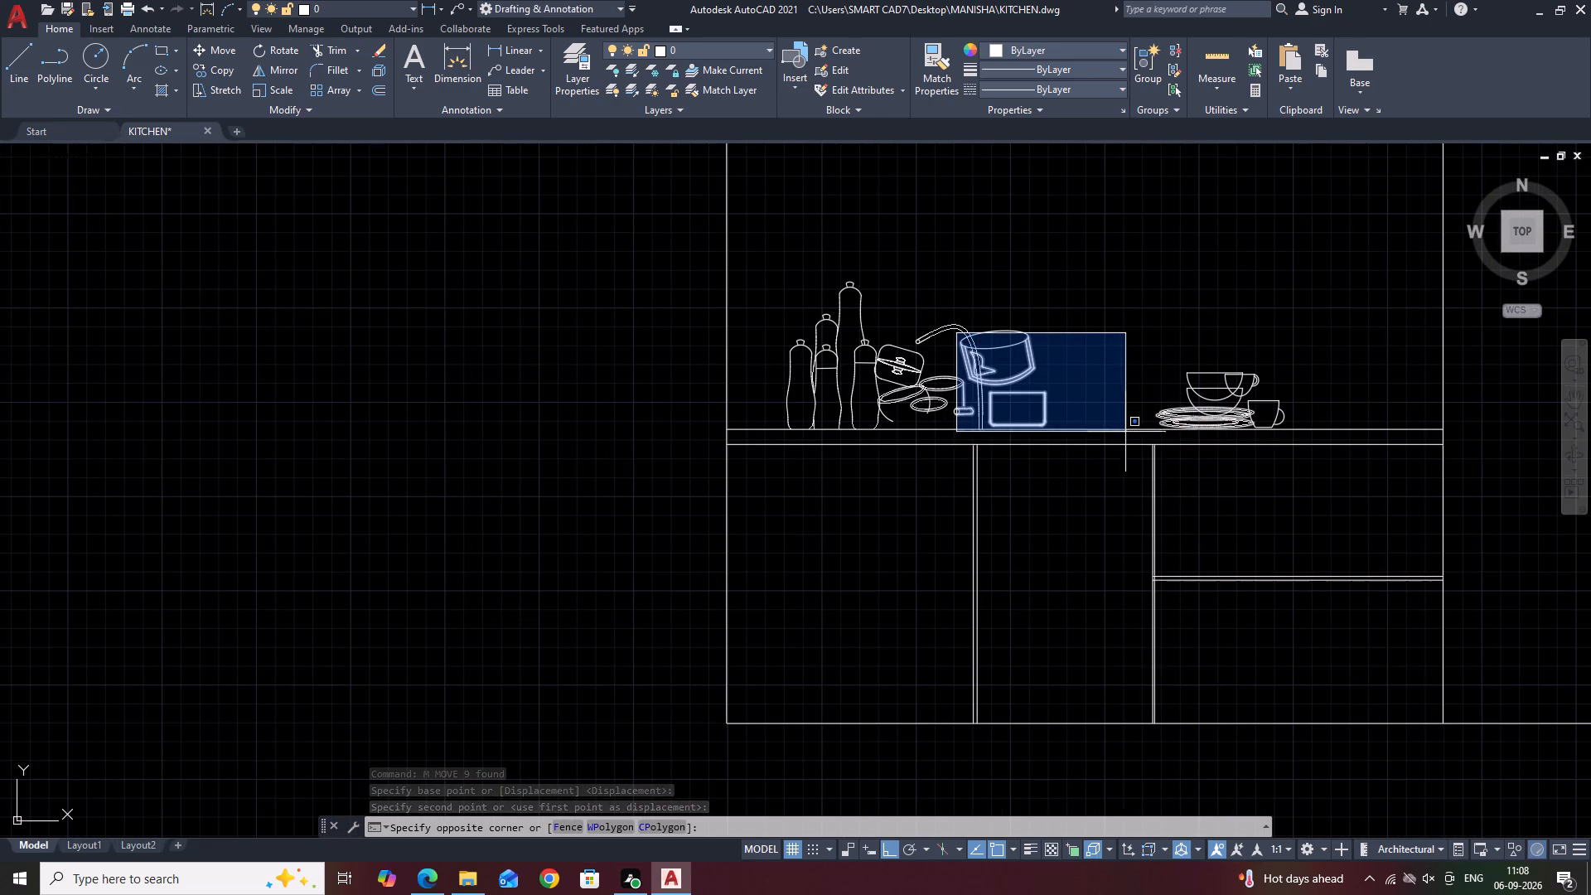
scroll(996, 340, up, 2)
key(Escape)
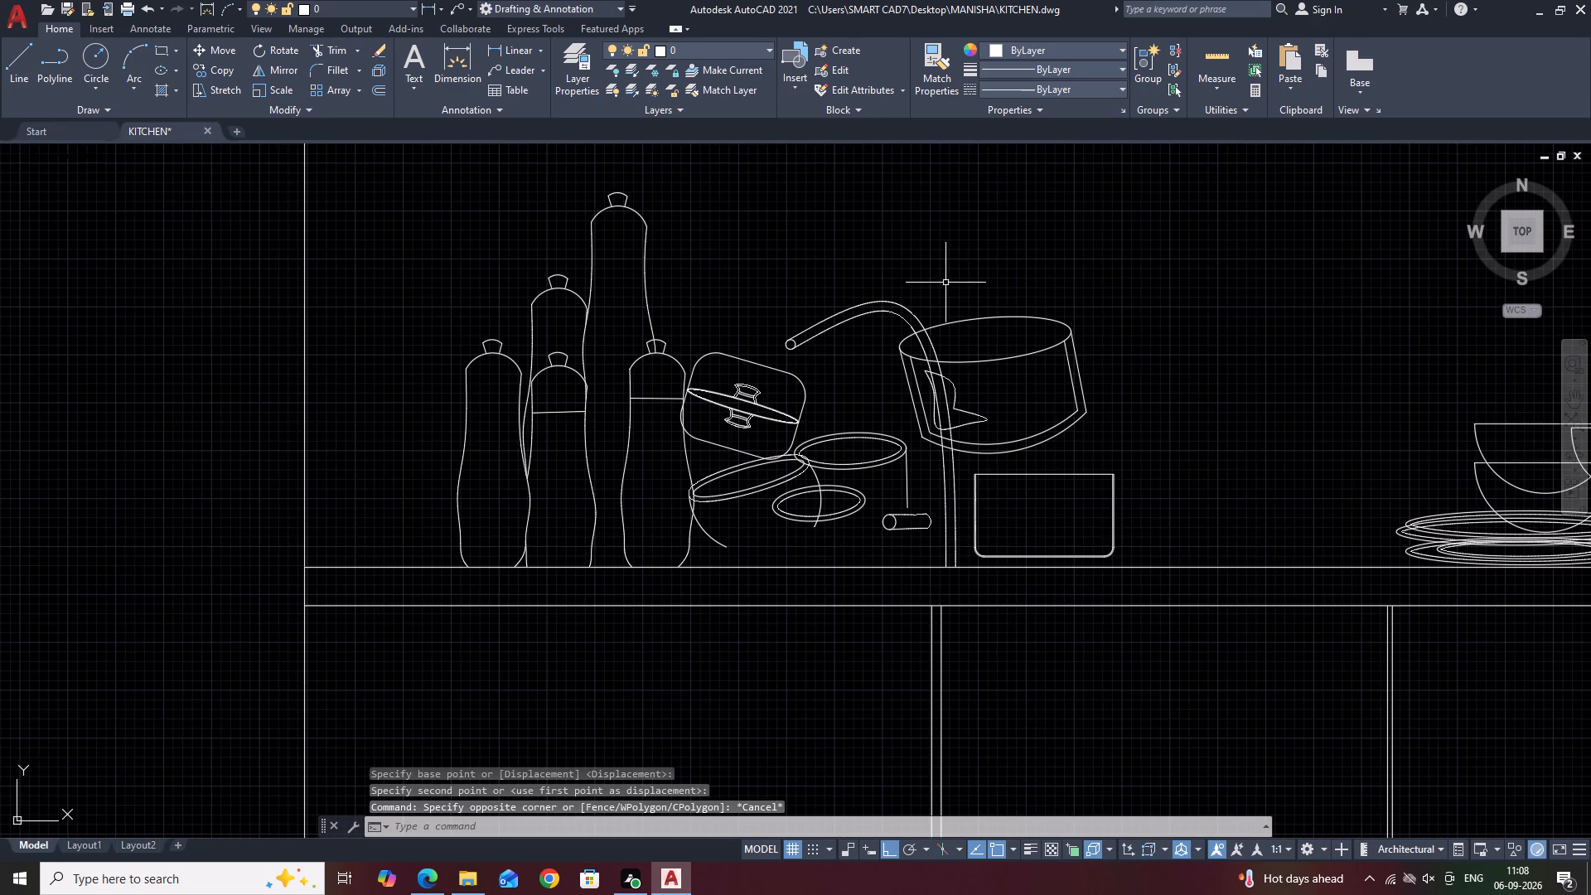
Move the round-bottomed and rectangular vessels together down to the countertop line and slightly closer to the spout.
click(1168, 259)
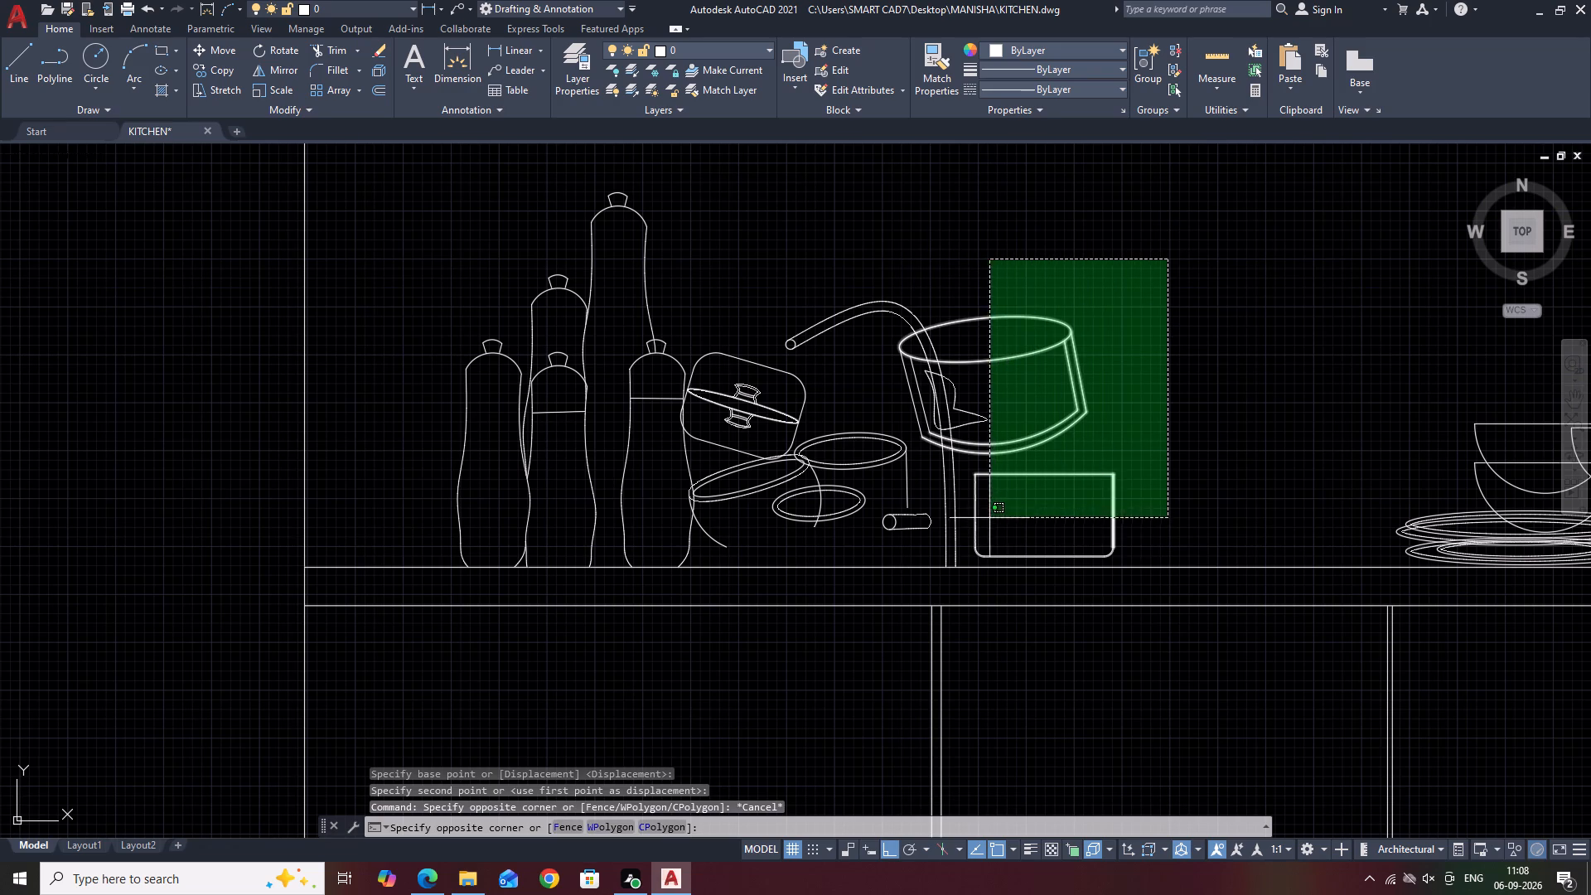
click(967, 510)
middle_drag(1124, 517, 1105, 429)
scroll(1084, 459, up, 2)
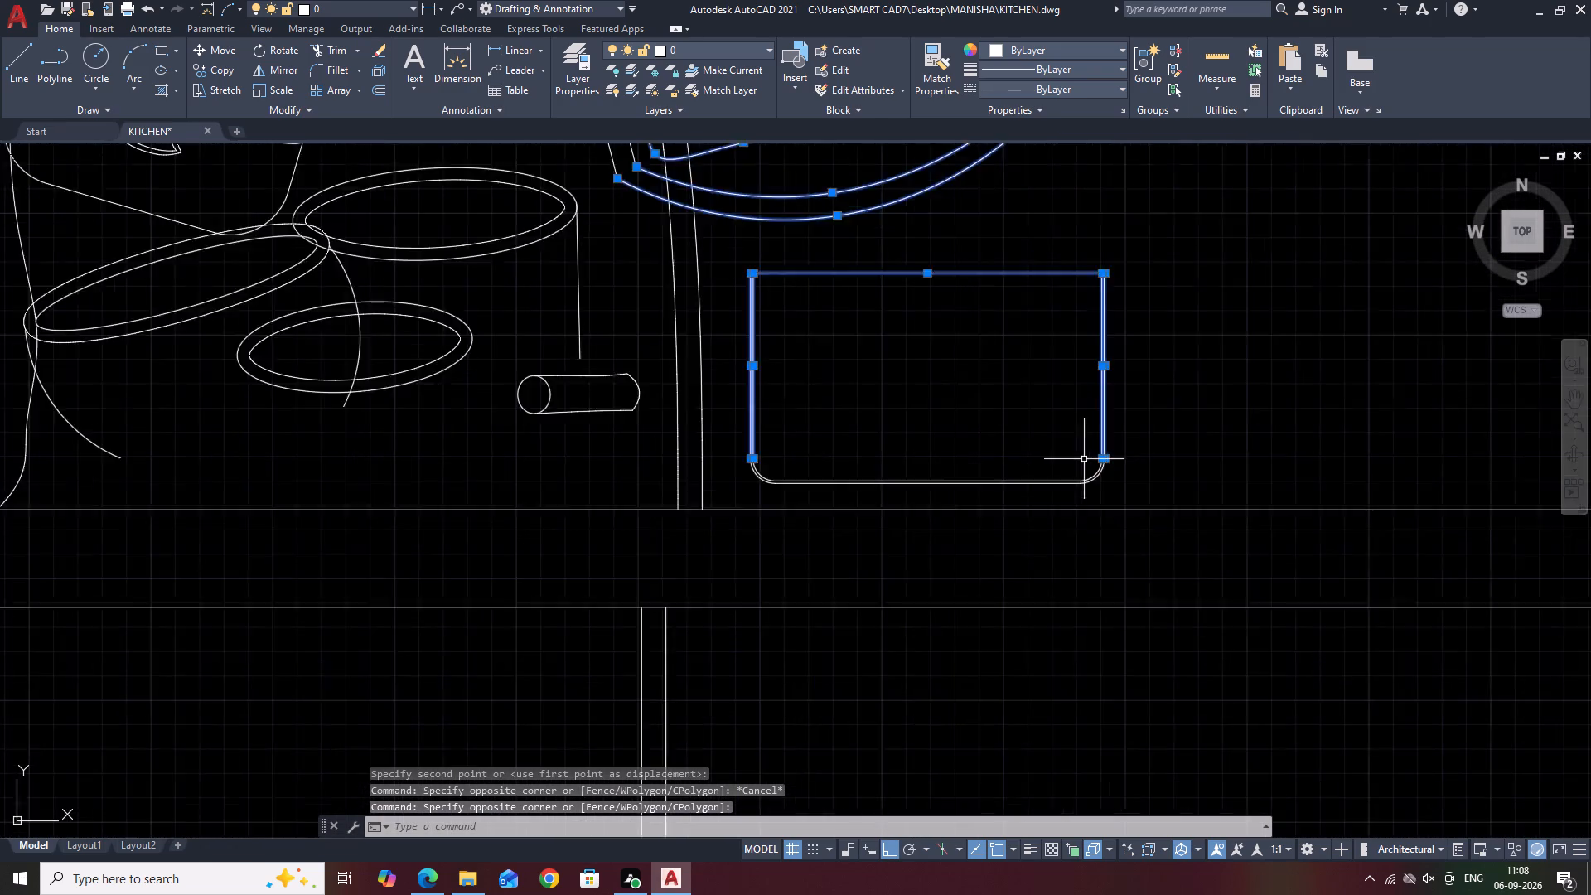
scroll(1084, 459, up, 3)
drag(1232, 447, 1212, 457)
scroll(676, 498, down, 3)
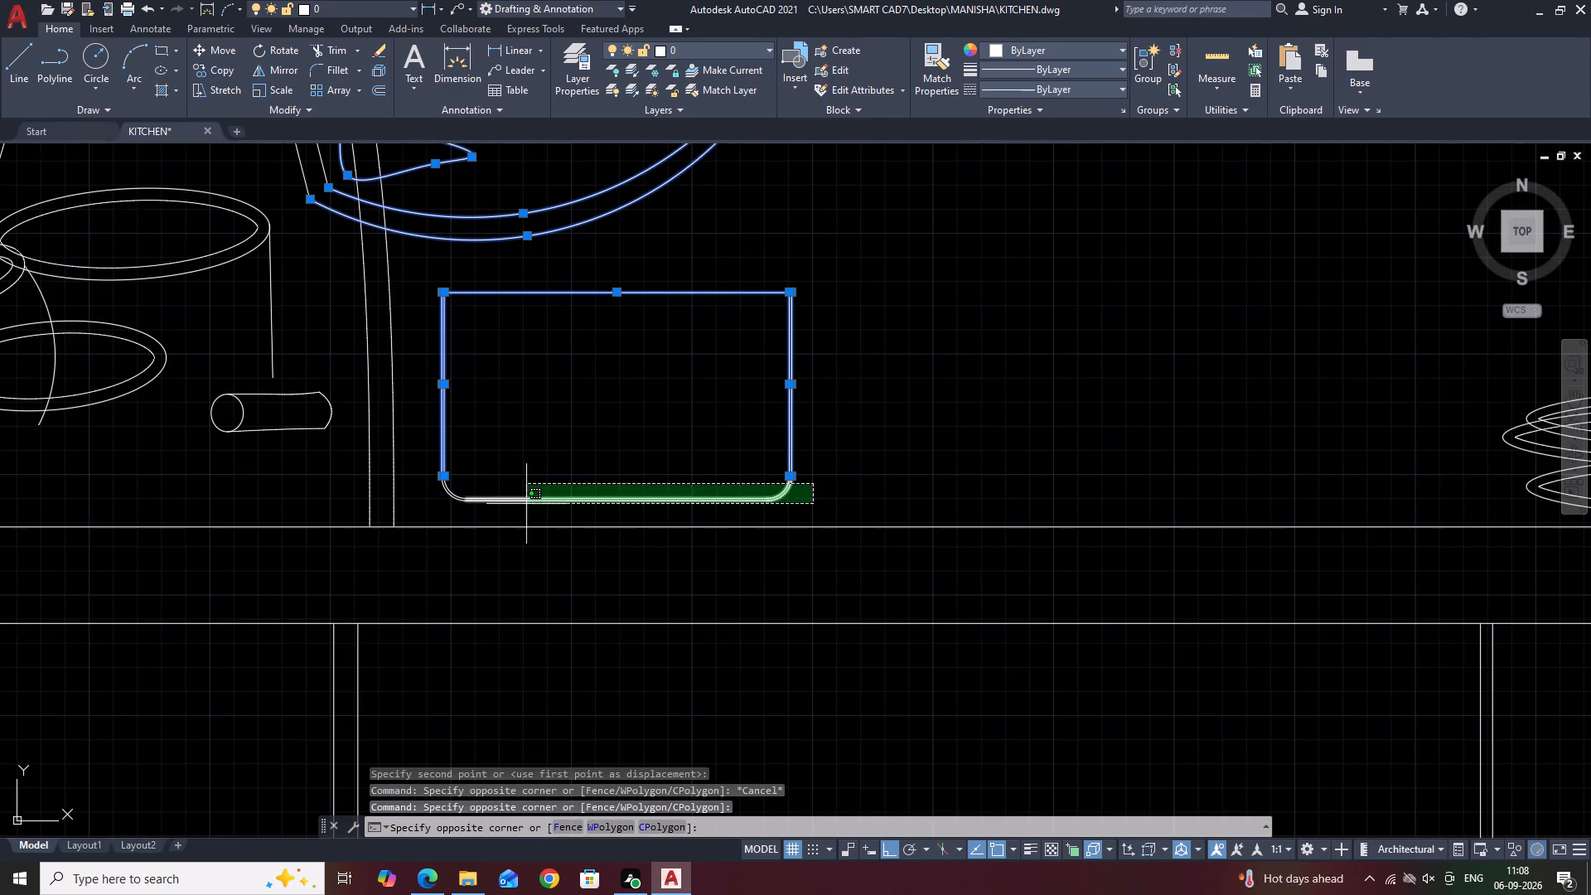
click(452, 499)
scroll(850, 442, down, 3)
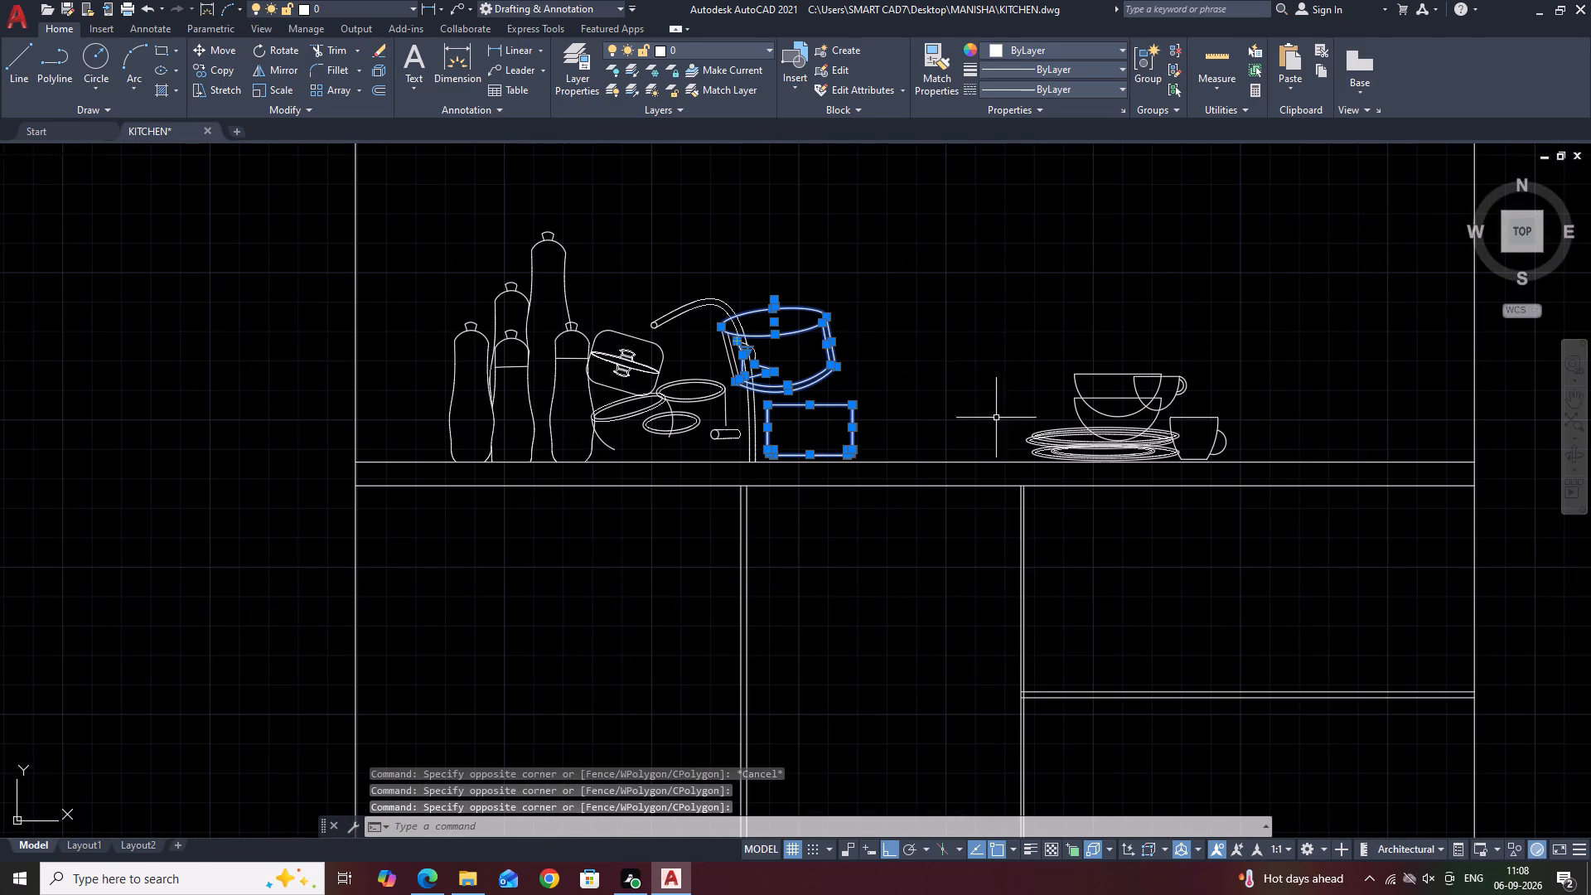
scroll(819, 506, up, 2)
scroll(811, 398, up, 4)
click(1102, 250)
drag(992, 346, 981, 354)
scroll(1030, 331, down, 8)
scroll(1071, 297, up, 3)
middle_drag(979, 244, 1020, 347)
scroll(958, 288, up, 3)
click(881, 271)
scroll(903, 325, down, 3)
click(1051, 489)
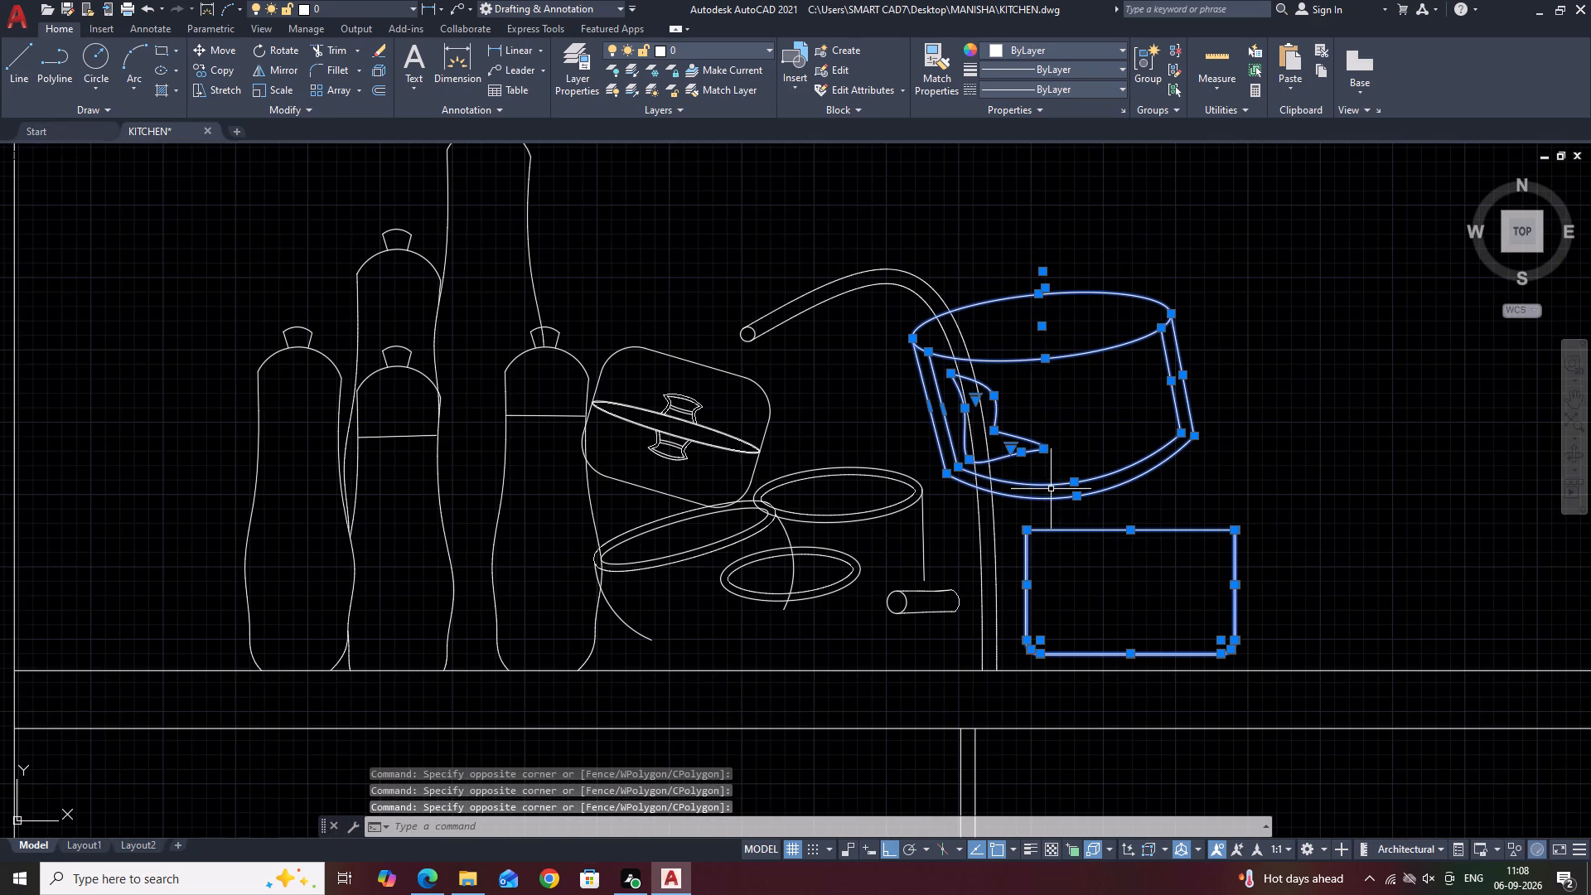
middle_drag(1240, 416, 1228, 274)
key(m)
key(space)
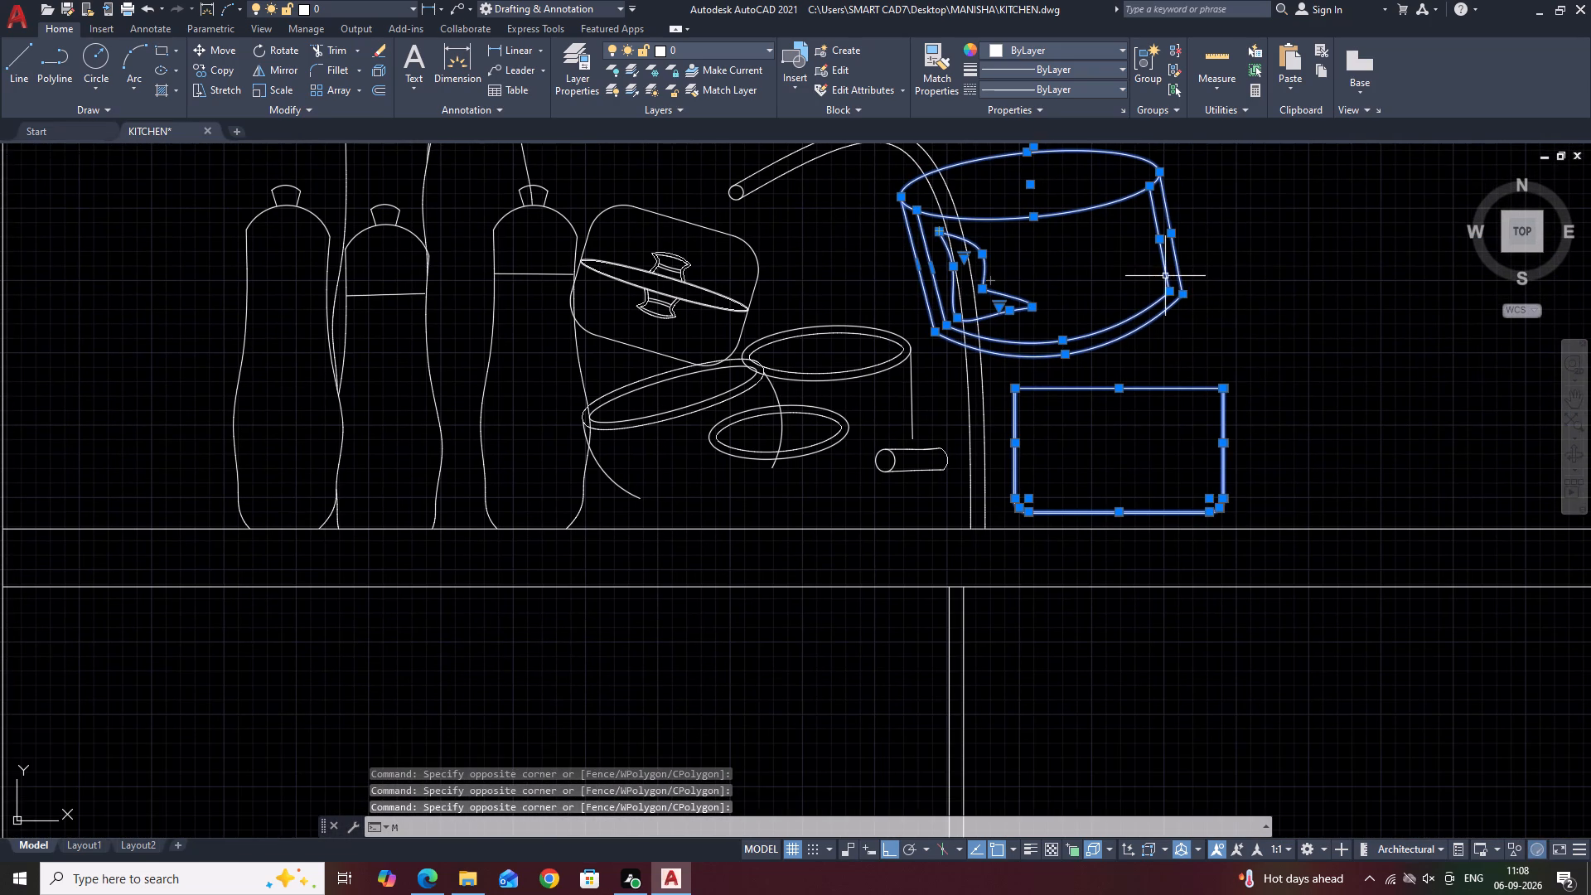
scroll(1018, 537, up, 2)
click(1020, 482)
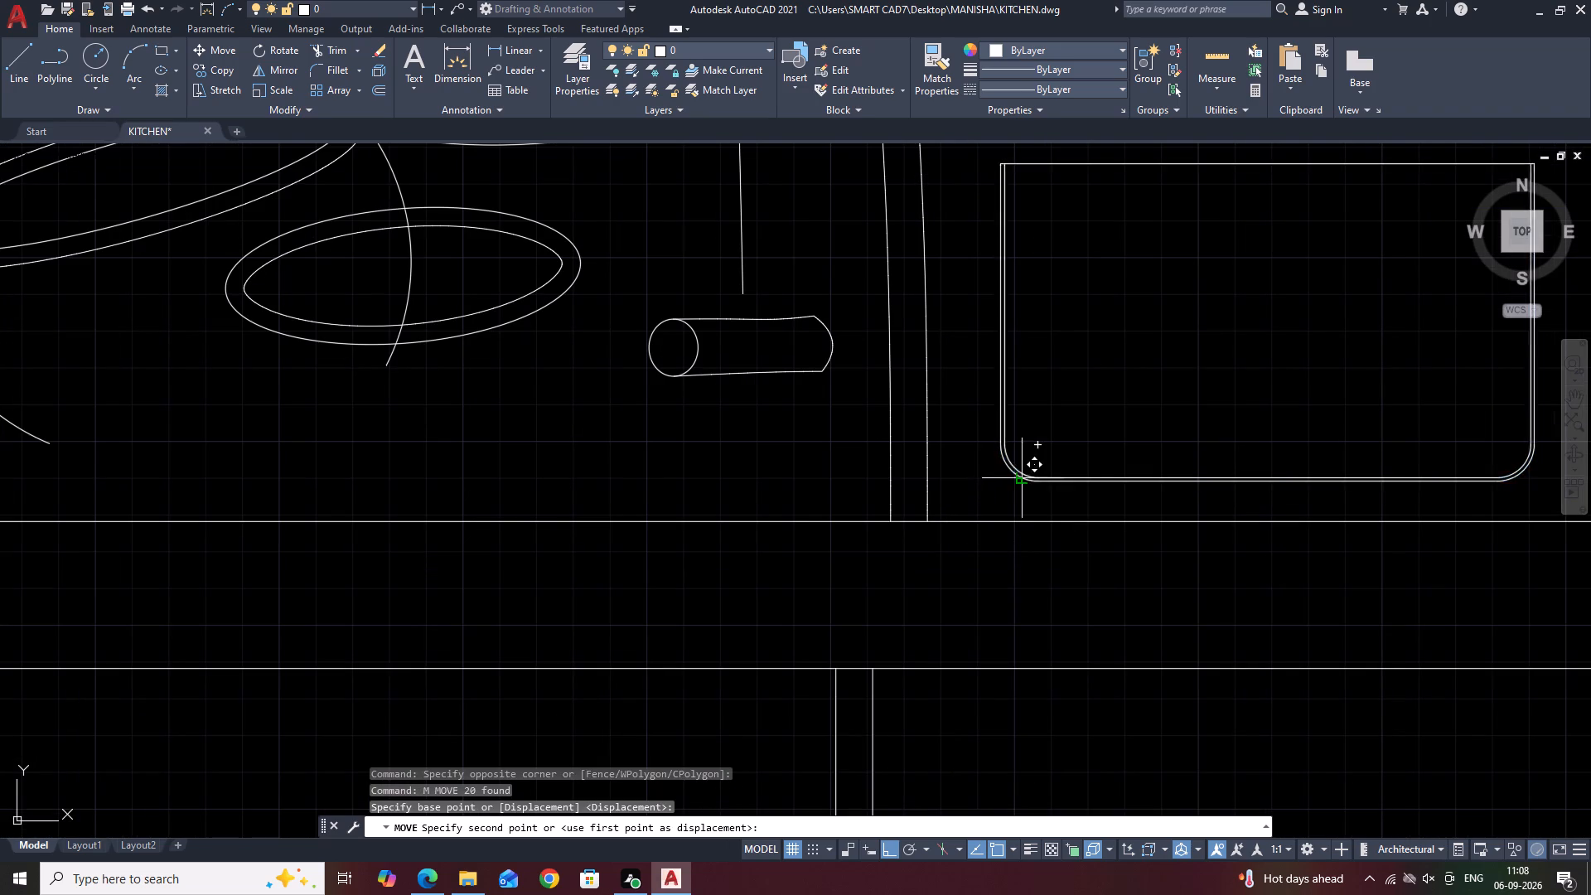
click(984, 521)
Move only the rectangular vessel slightly up so that its base sits on the countertop line.
scroll(1042, 476, down, 3)
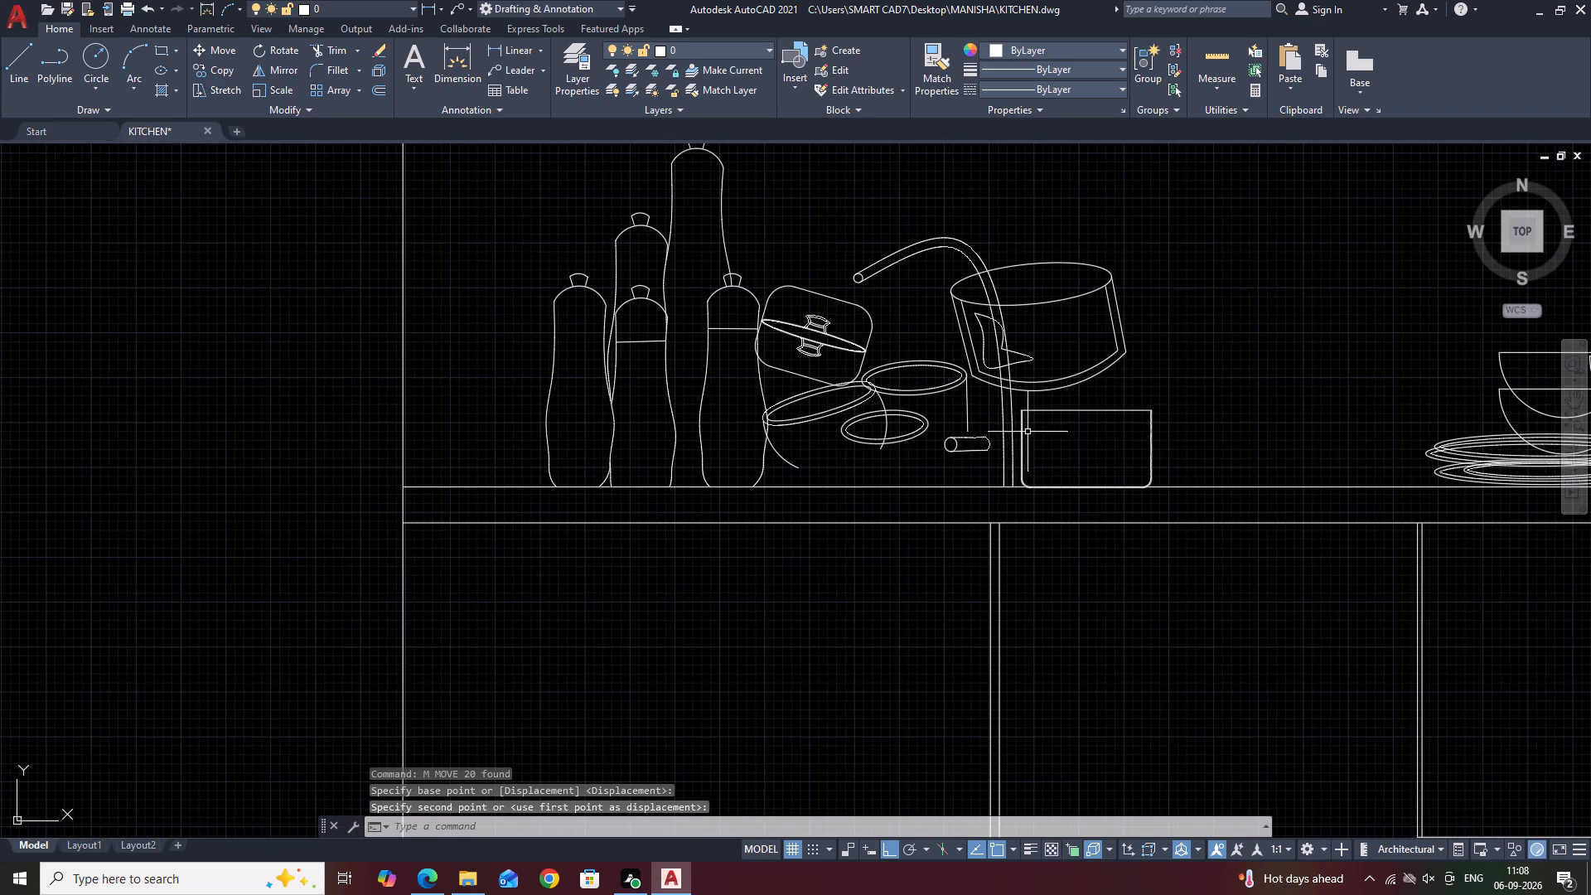
scroll(1018, 400, up, 2)
click(1009, 396)
scroll(1009, 401, down, 3)
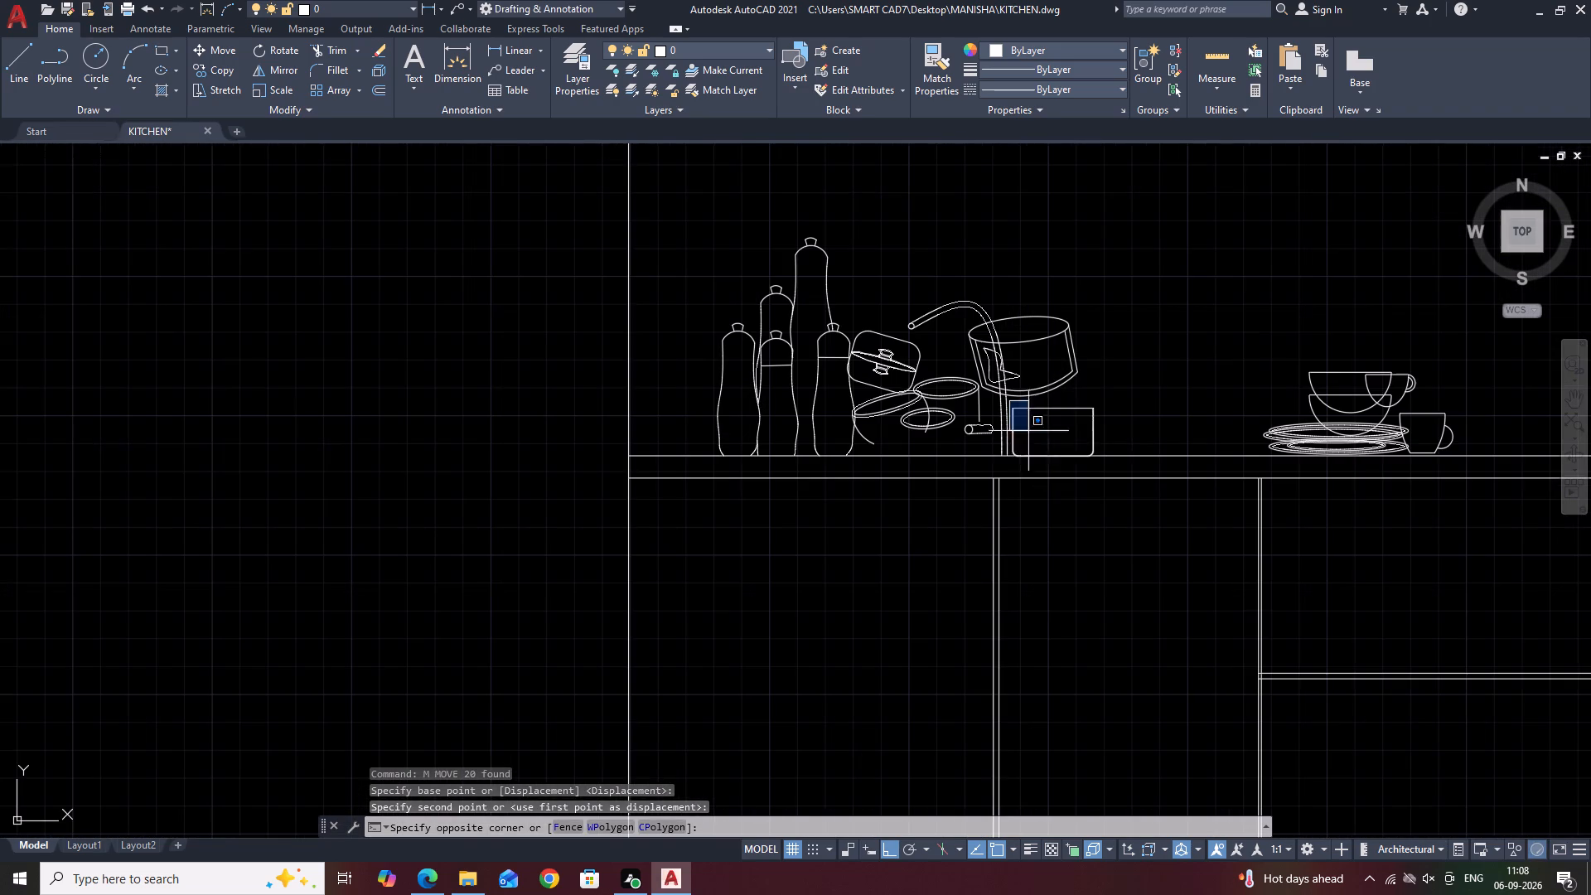
click(1100, 470)
scroll(1092, 459, up, 3)
middle_drag(1088, 446, 1054, 483)
key(m)
key(space)
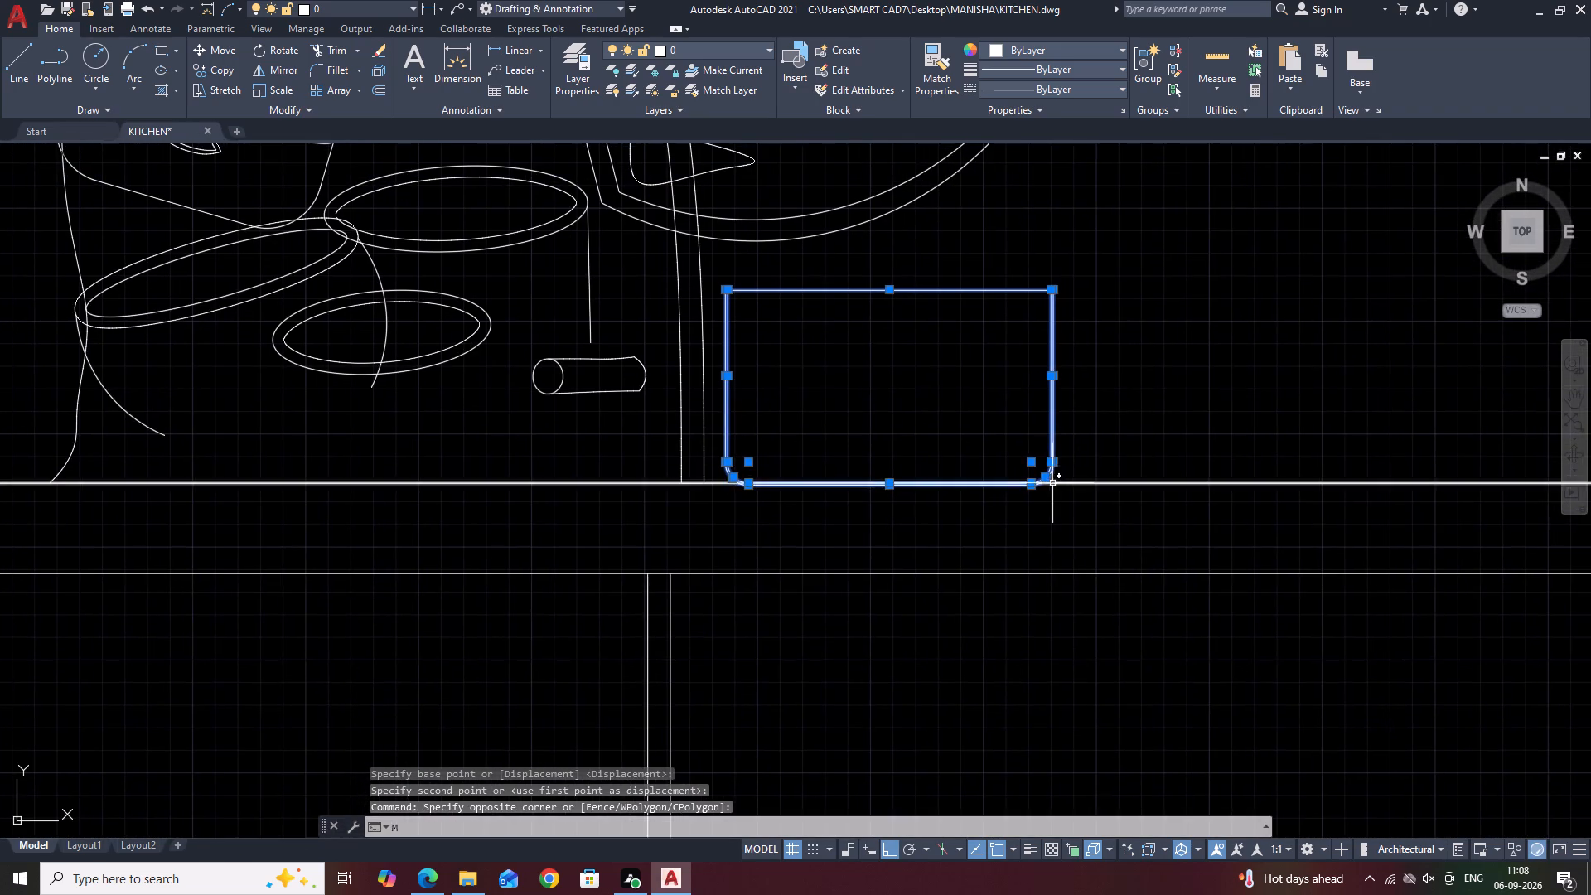
scroll(1032, 495, up, 6)
click(1026, 423)
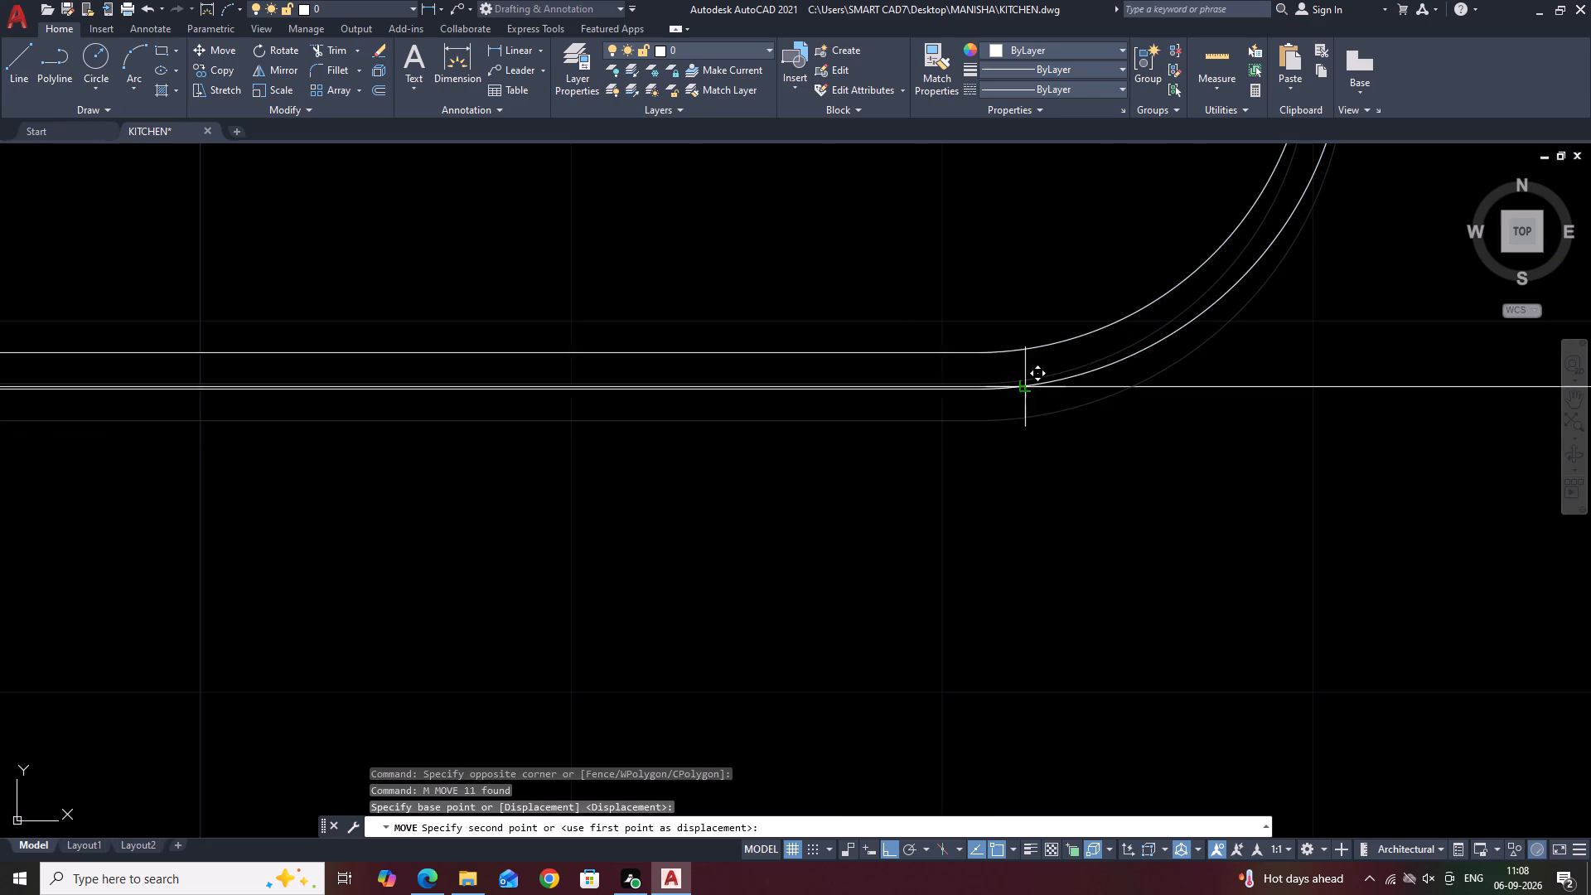
click(1028, 374)
Move the round-bottomed vessel about 2 inches horizontally away from the spout, above the rectangular vessel.
scroll(1013, 443, down, 7)
middle_drag(1125, 366, 1081, 502)
click(684, 248)
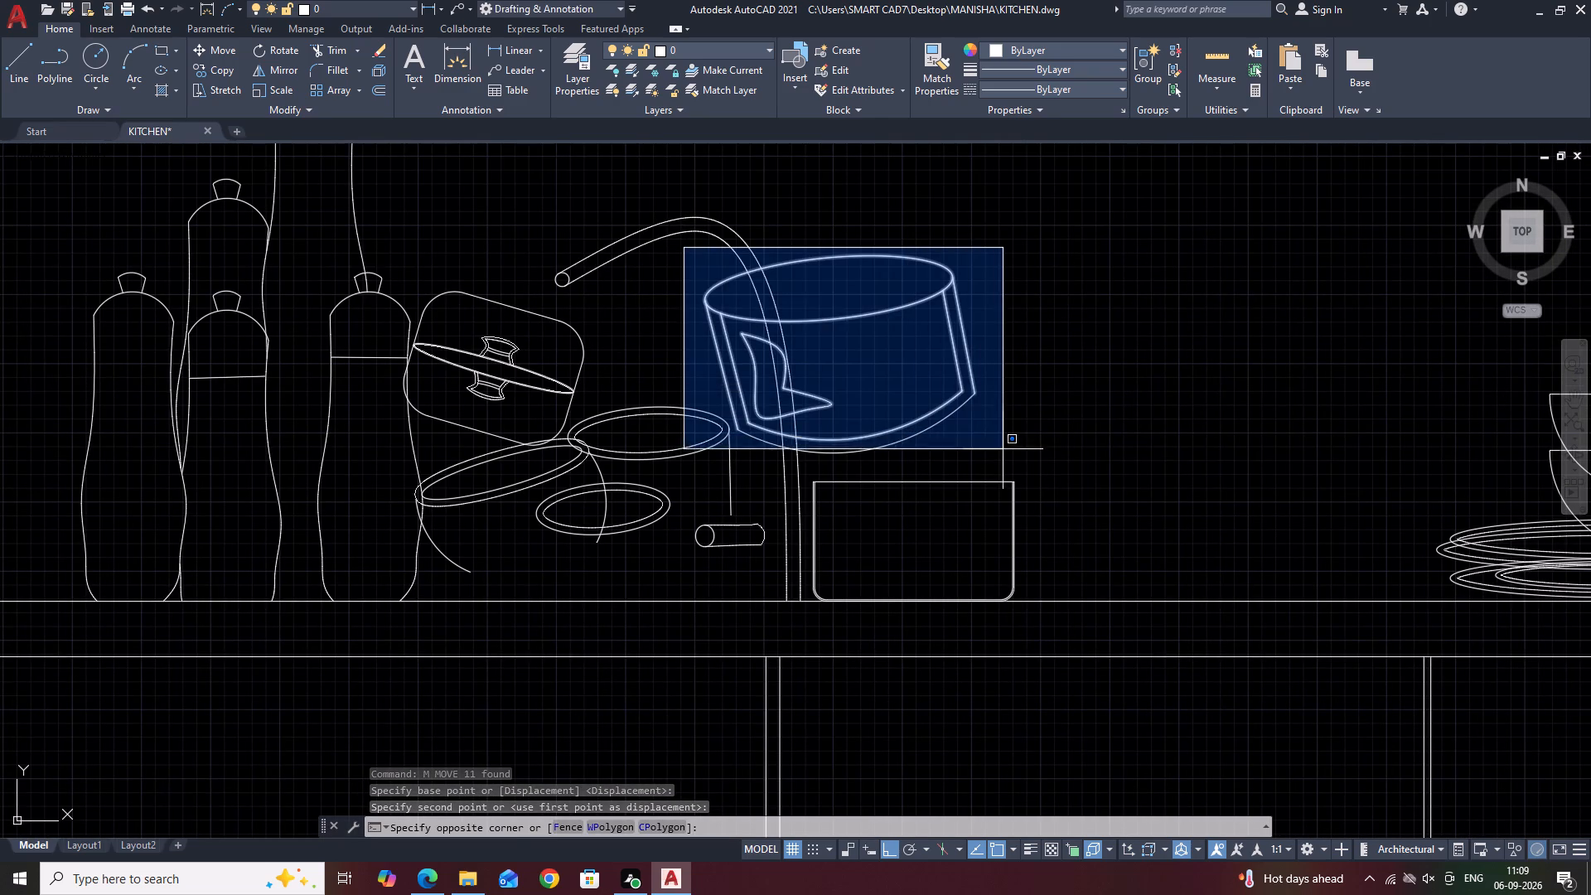
click(997, 458)
middle_drag(1087, 323, 977, 412)
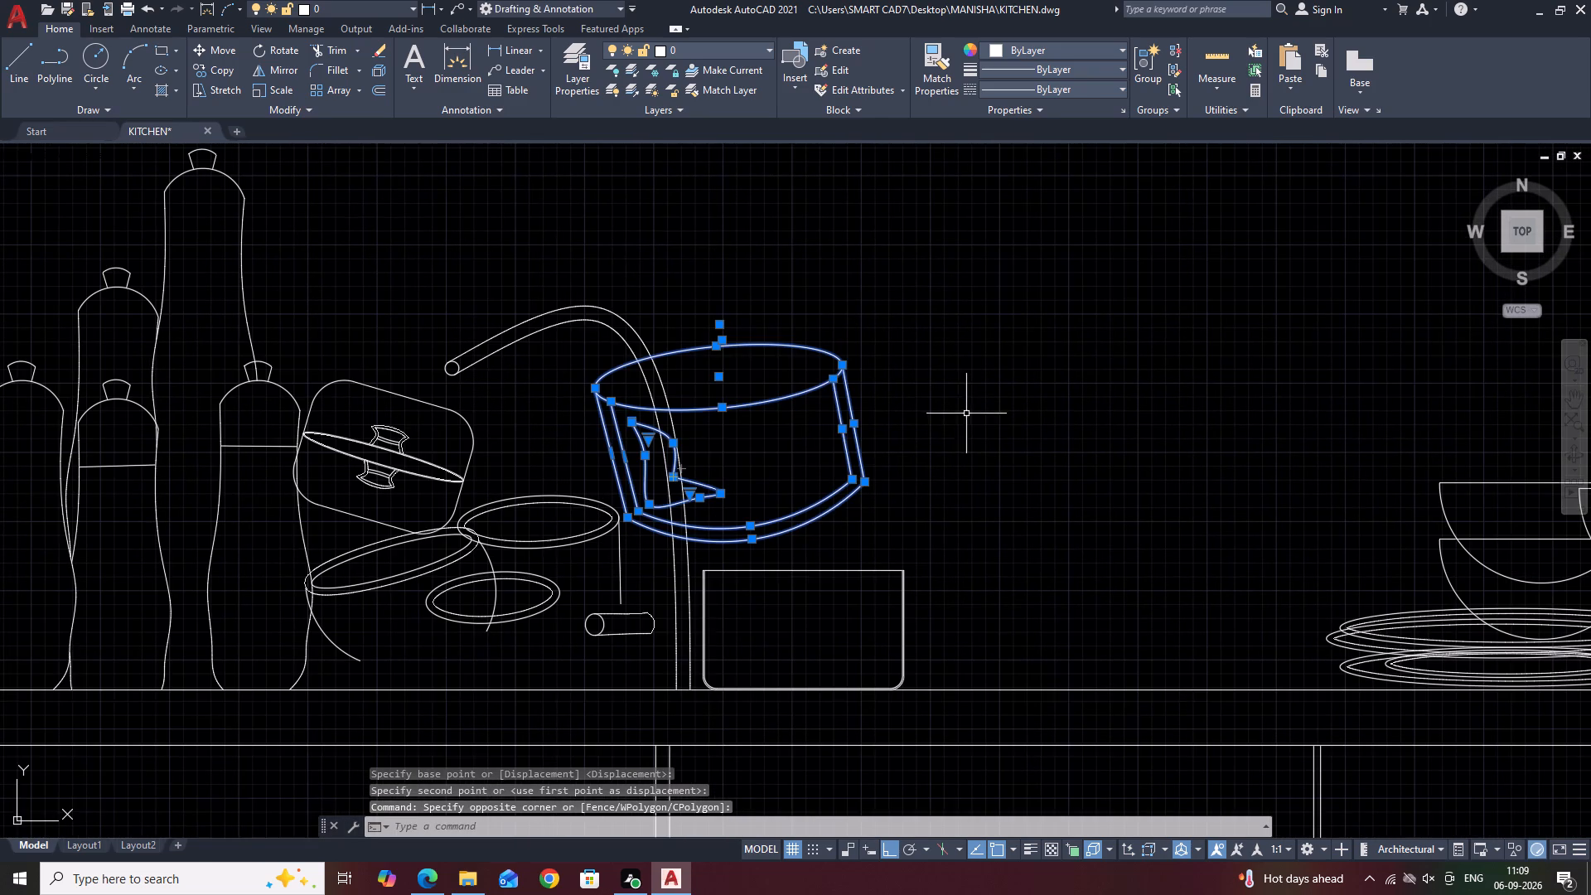
key(m)
key(space)
click(962, 392)
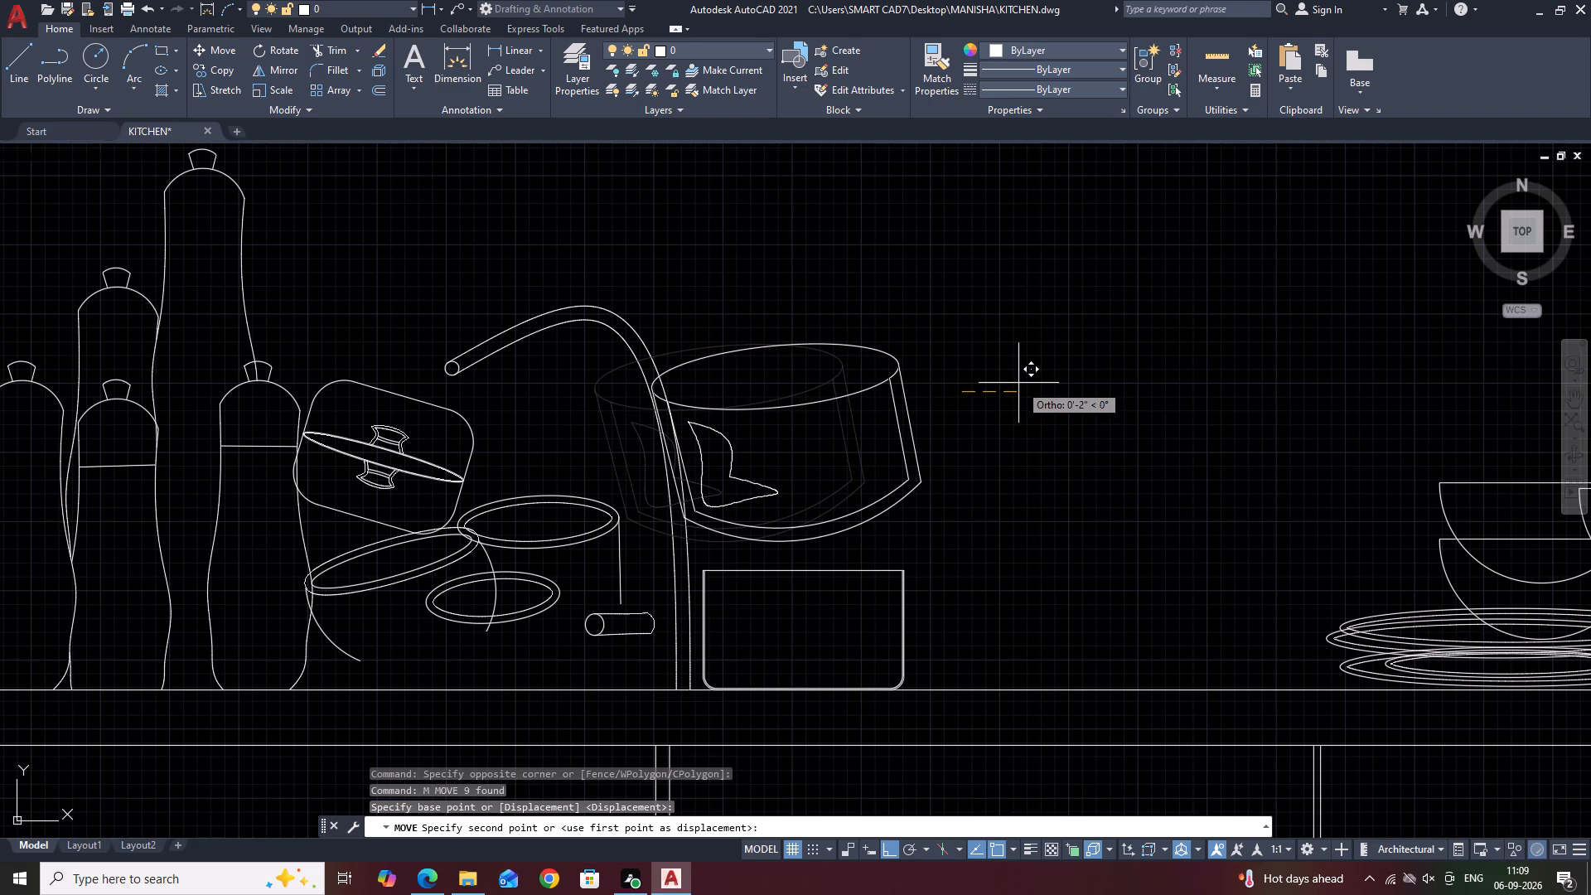
click(1025, 384)
Draw a horizontal ellipse about 3 inches wide below the smallest rimmed vessel, just above the countertop.
scroll(1042, 352, down, 4)
middle_drag(1168, 316, 1105, 321)
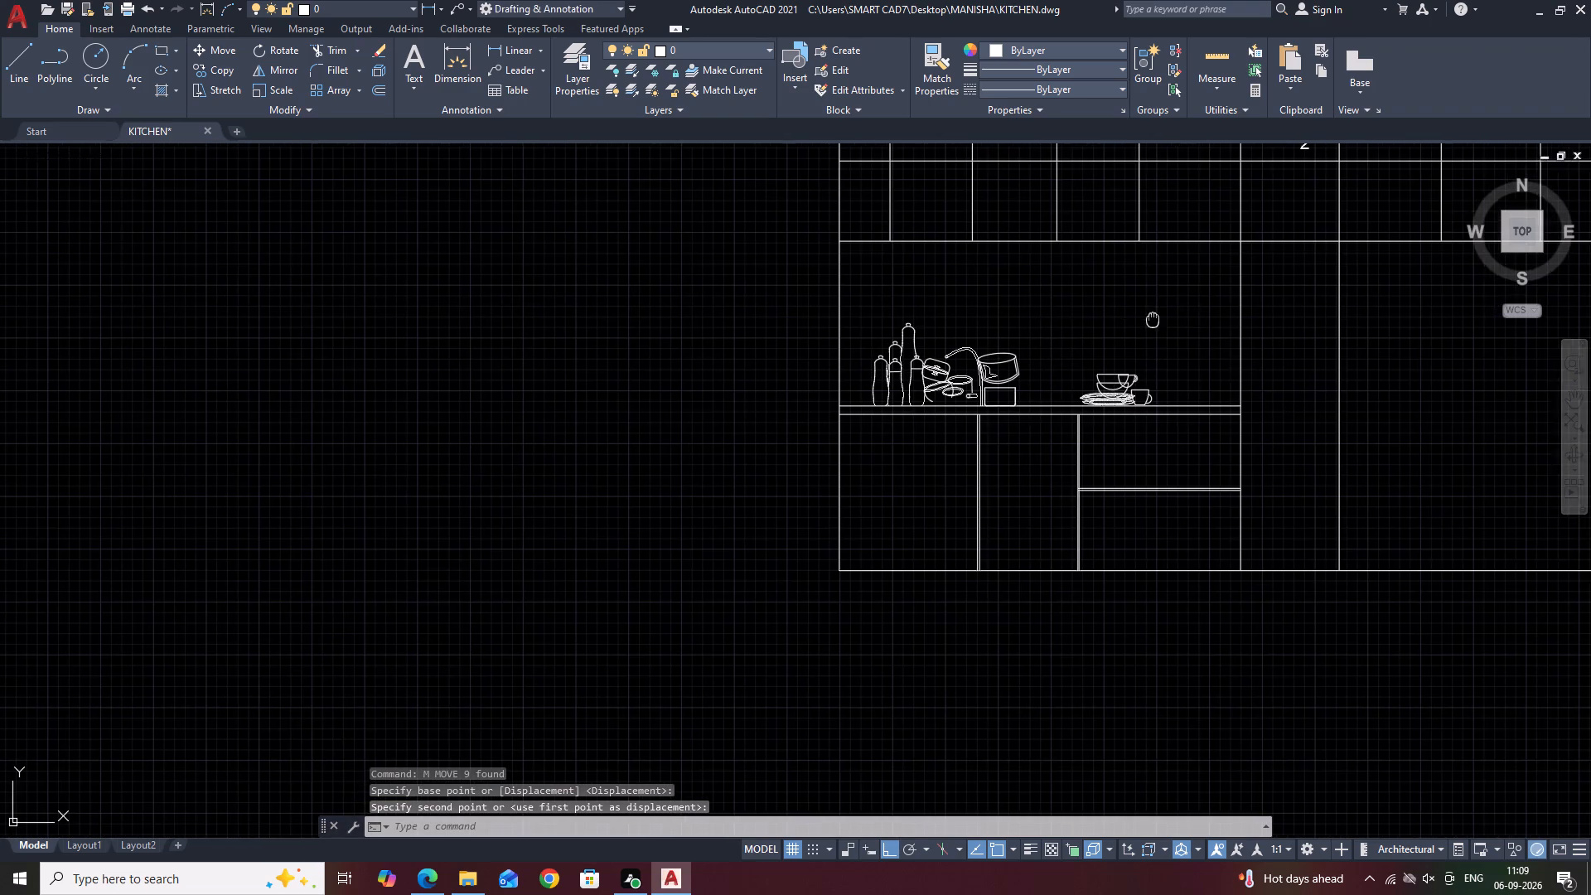
middle_drag(1105, 321, 953, 318)
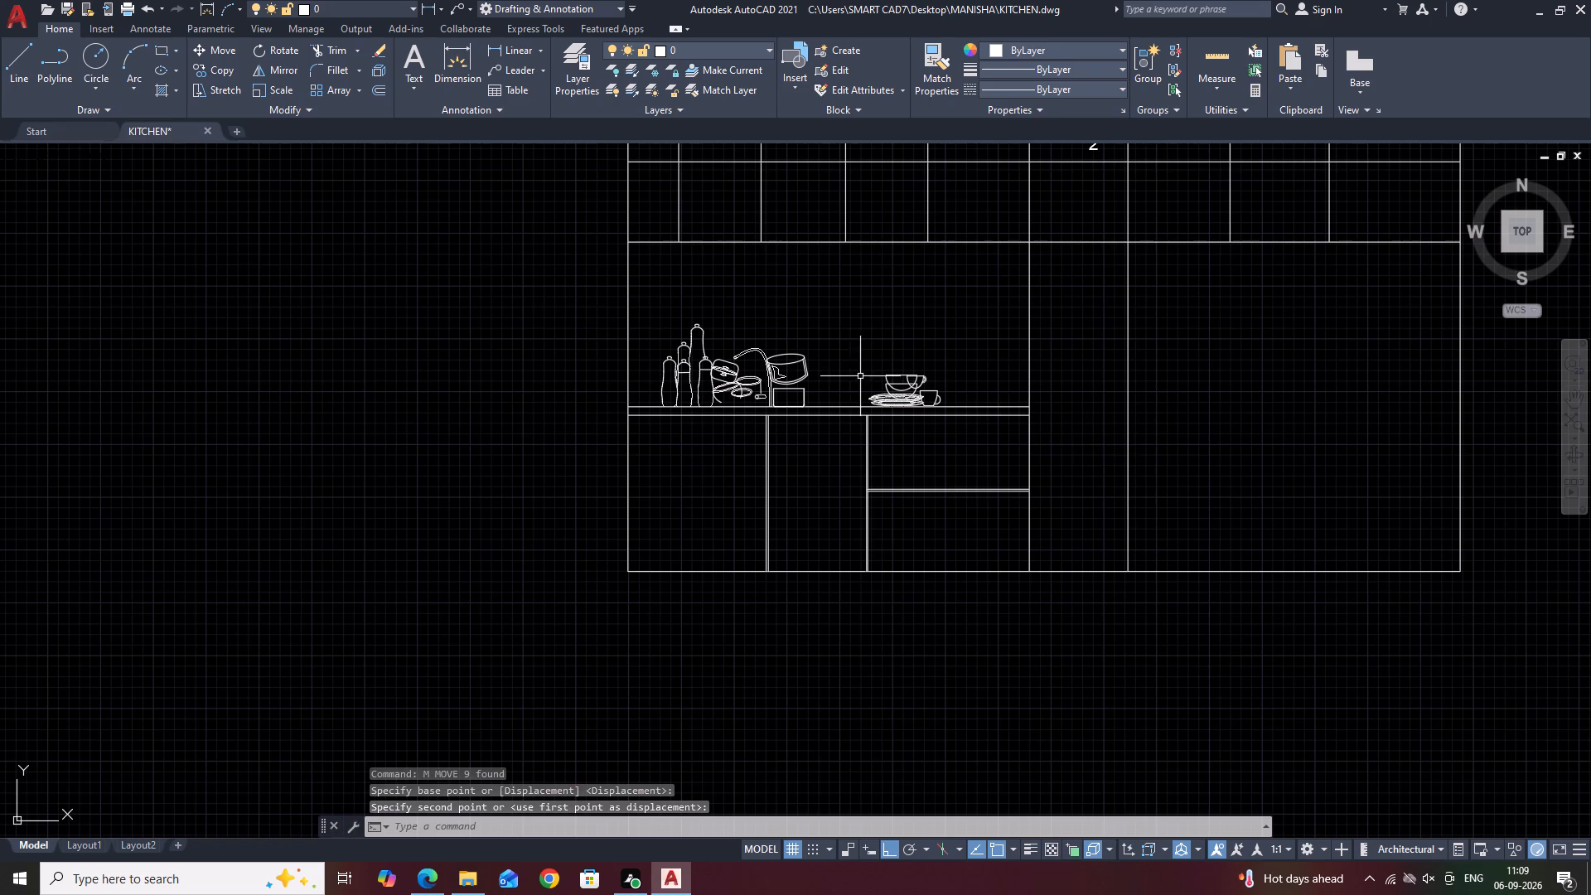
middle_drag(1016, 404, 787, 328)
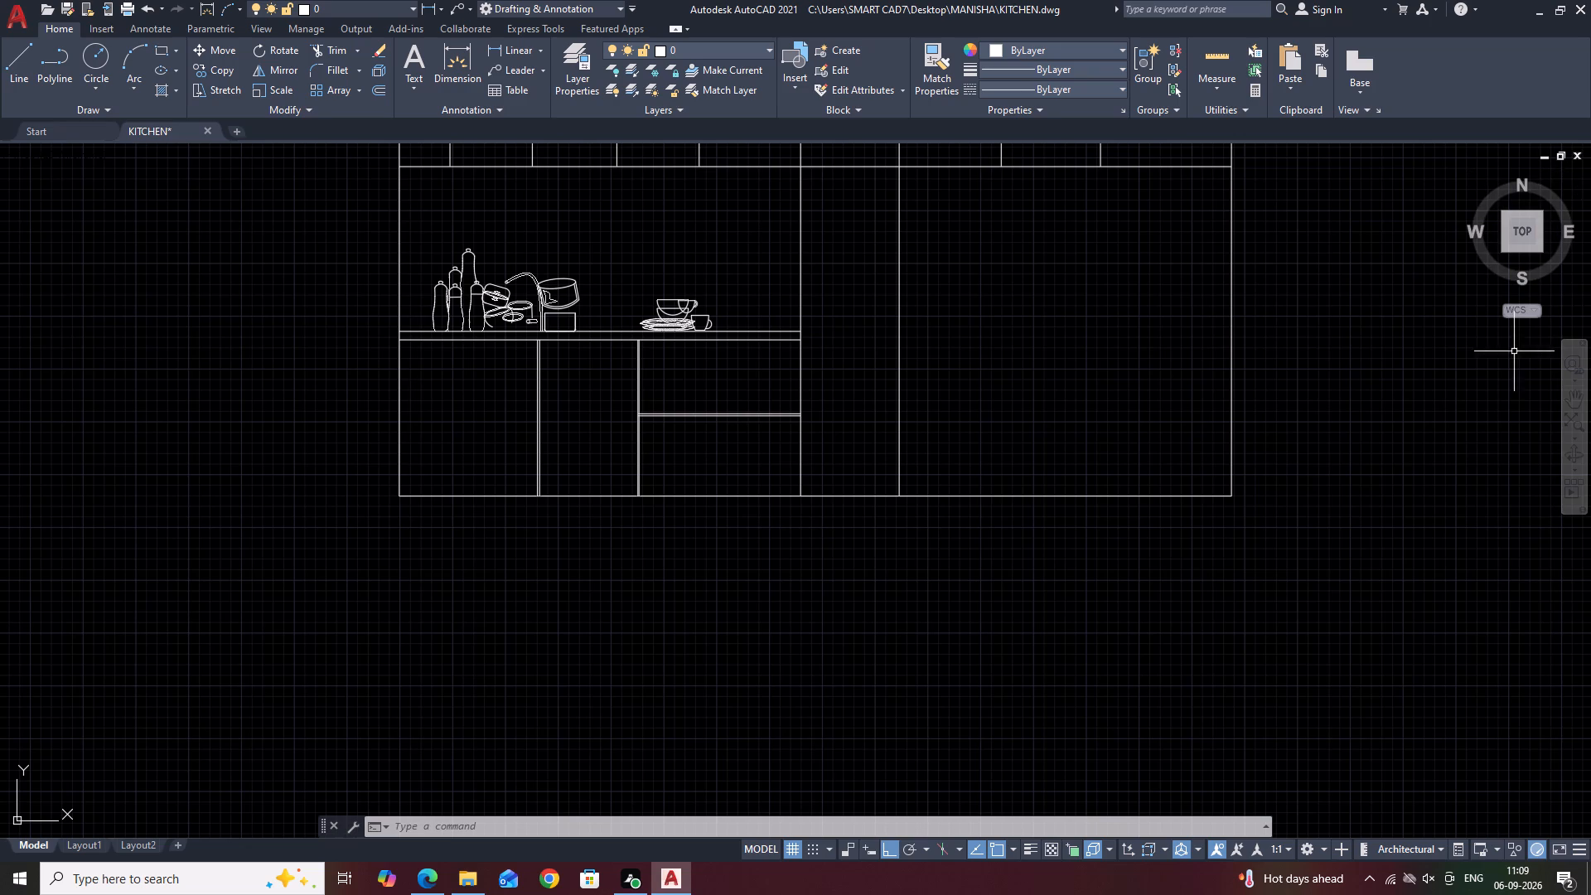
scroll(488, 309, up, 4)
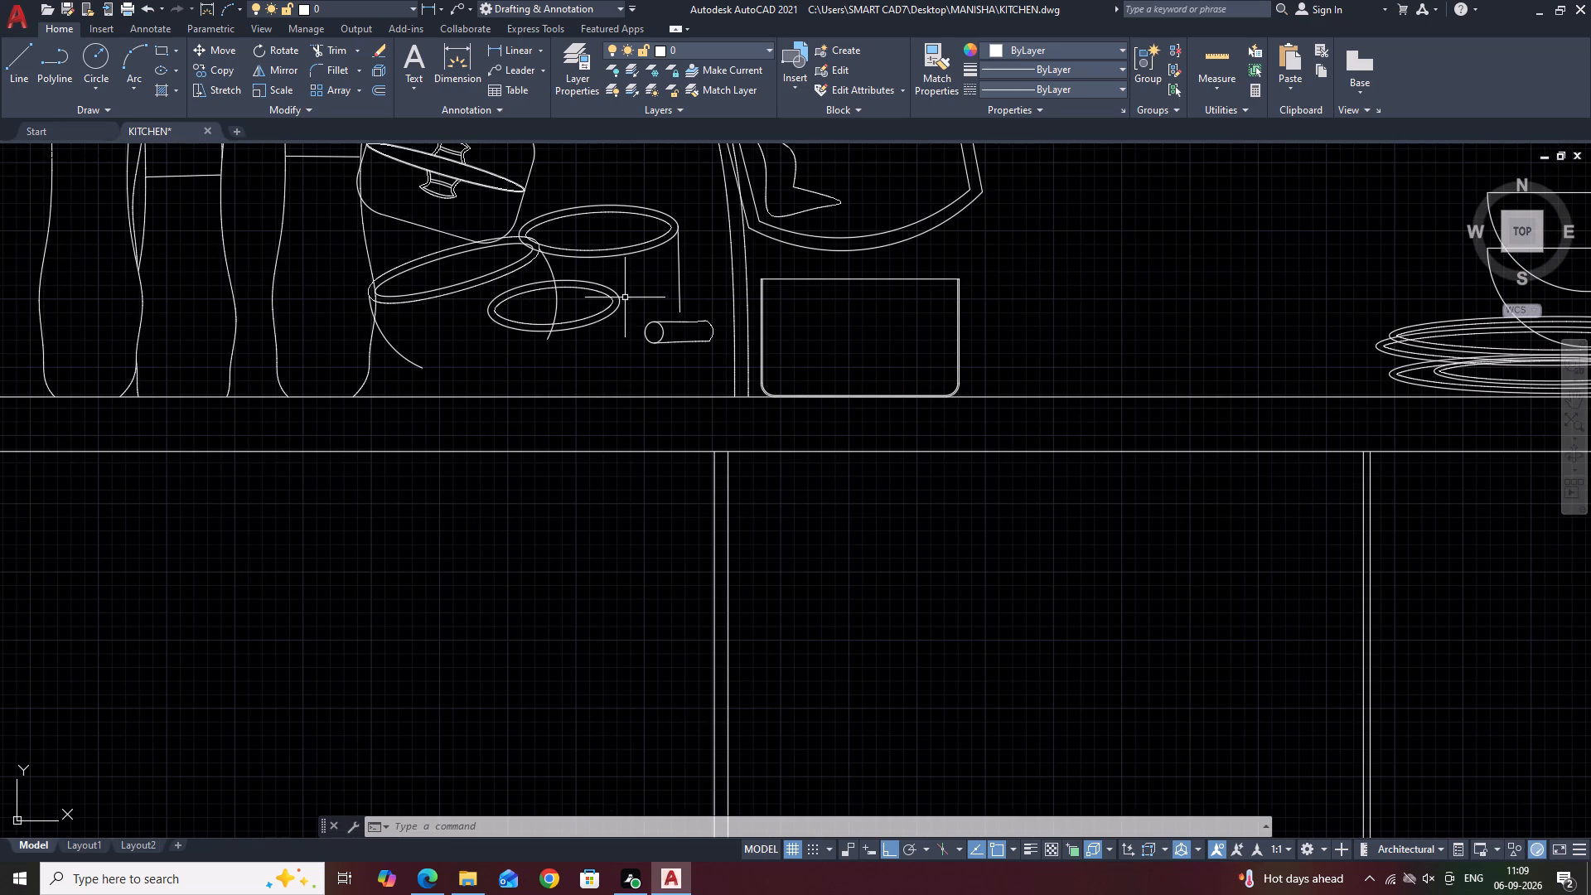
click(625, 298)
key(Escape)
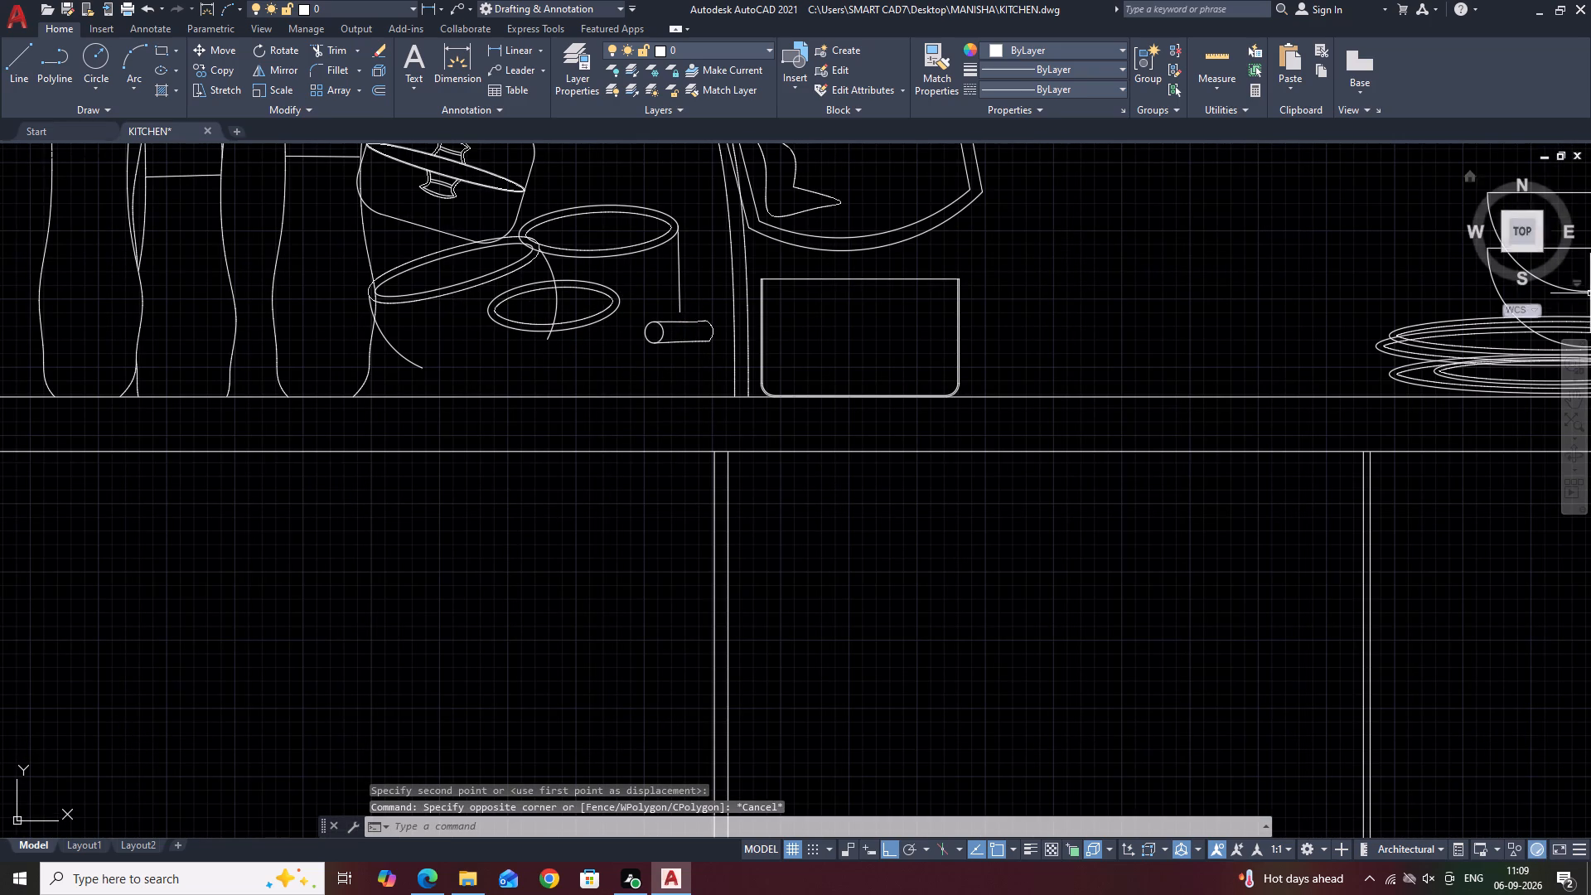
key(e)
key(l)
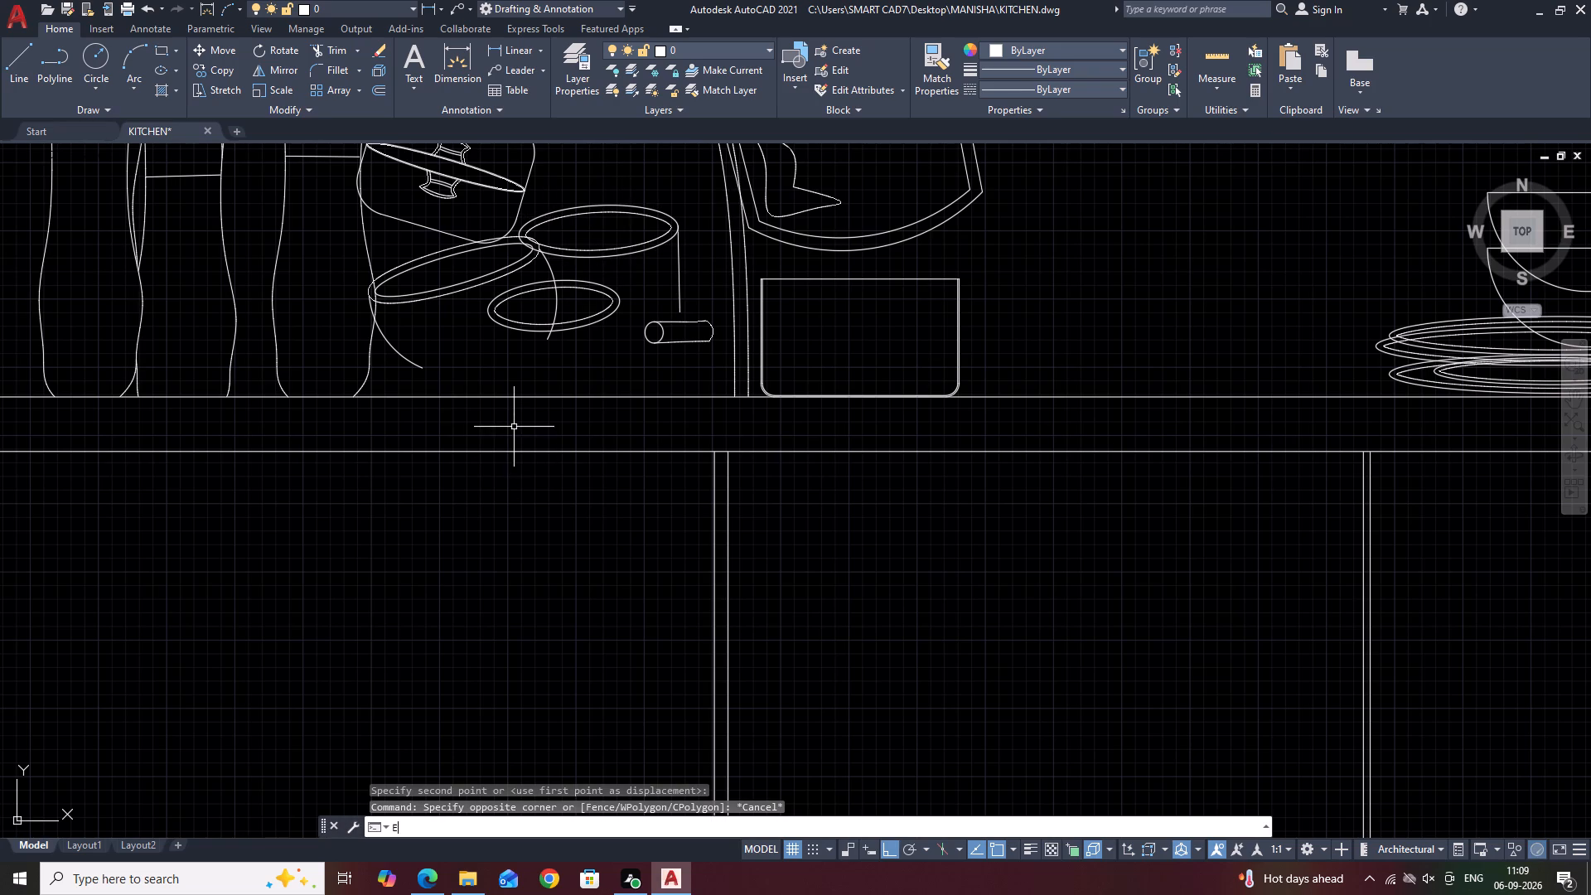
key(space)
click(512, 357)
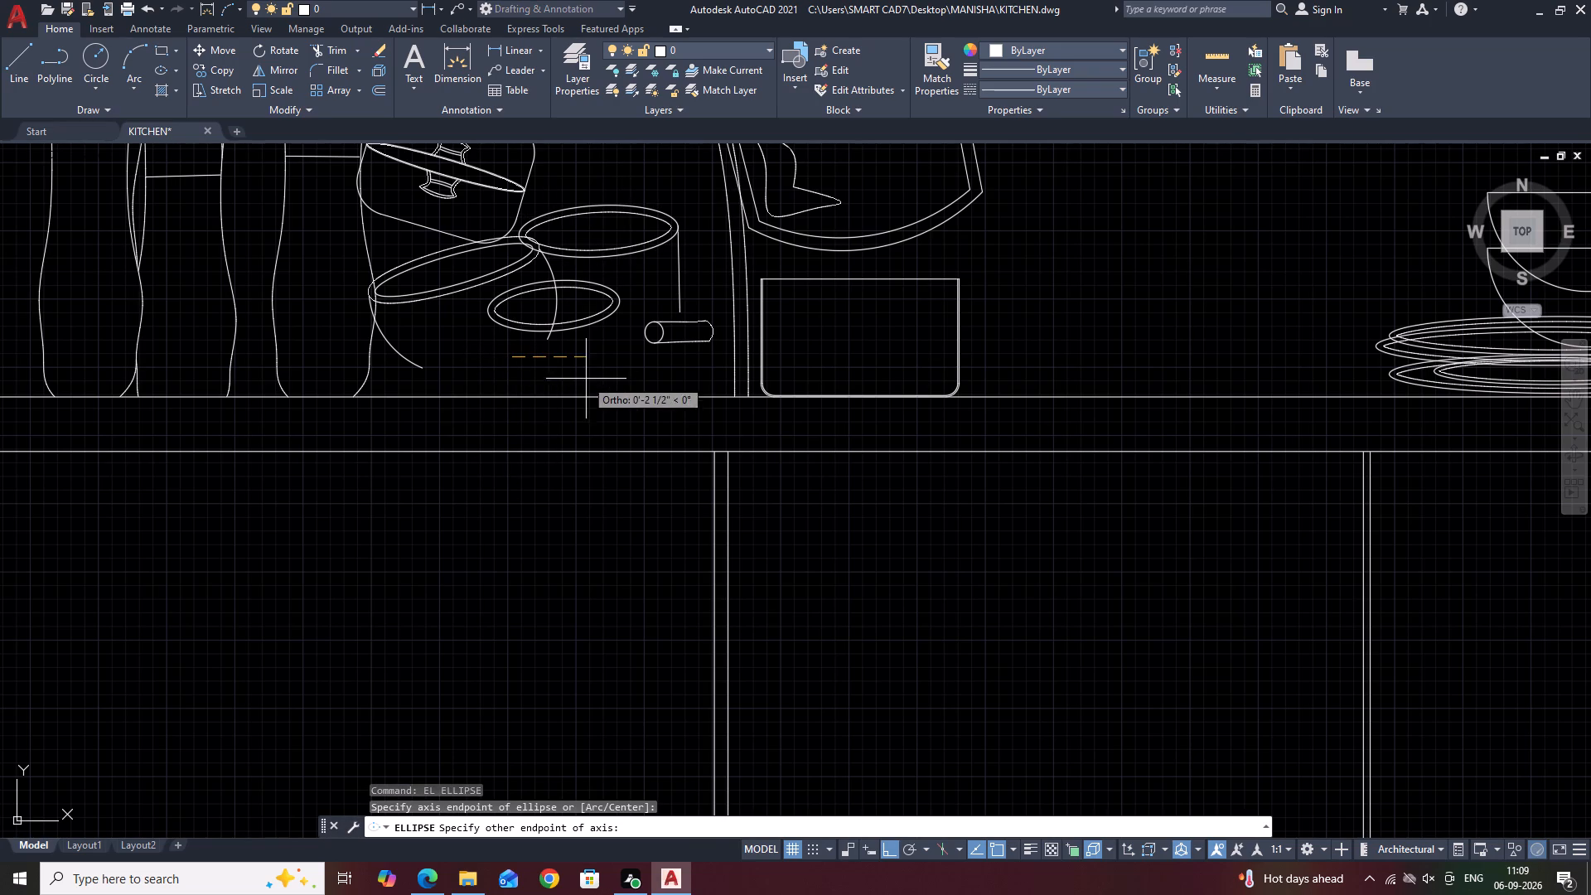
click(600, 369)
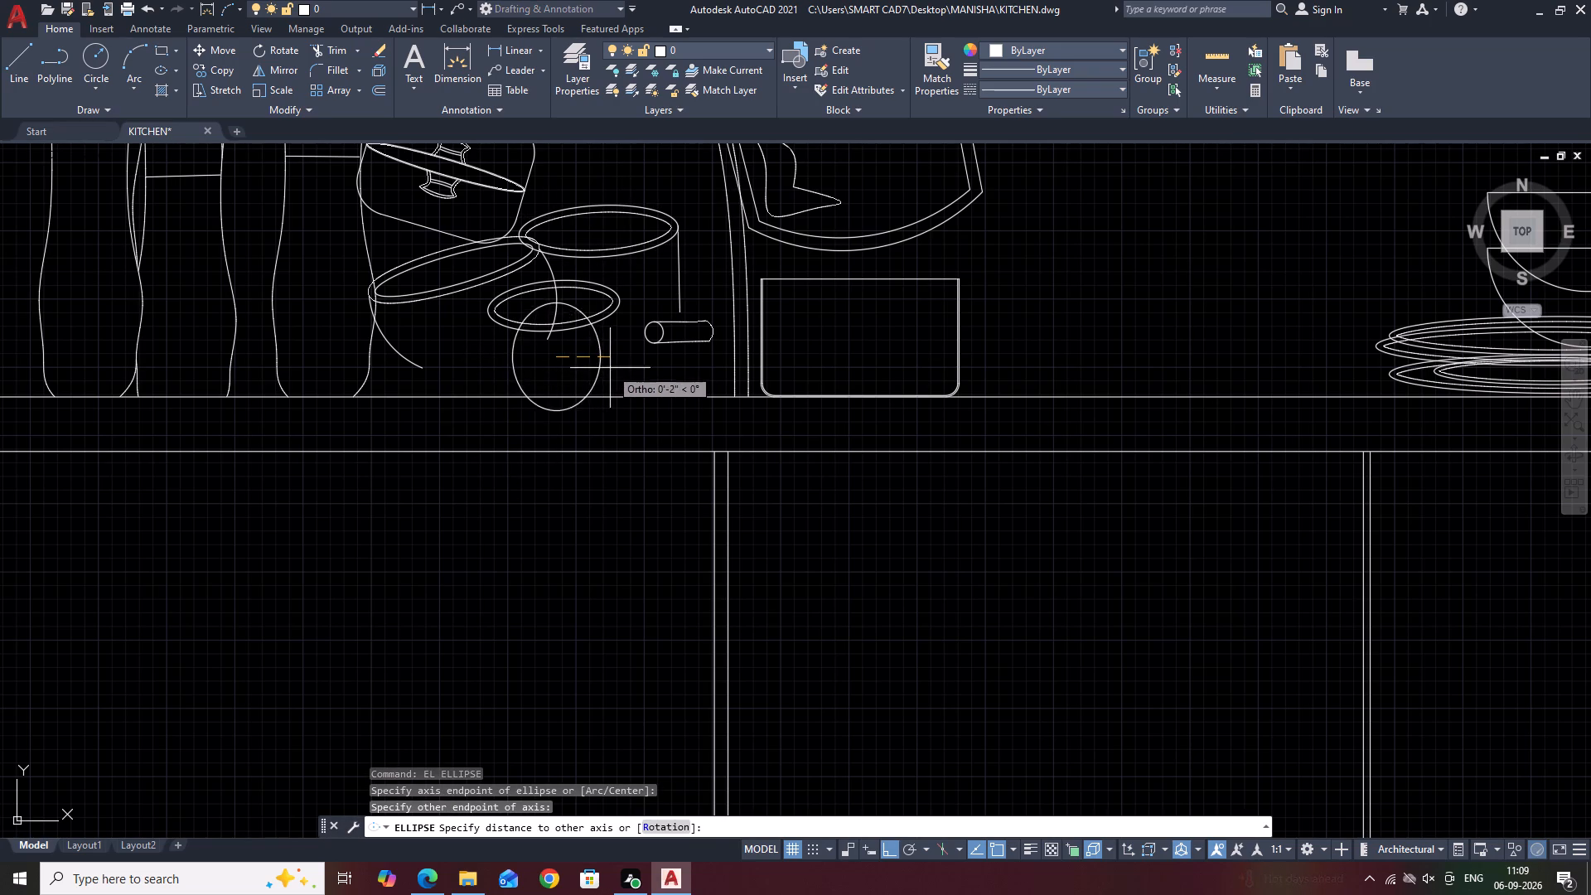
click(557, 341)
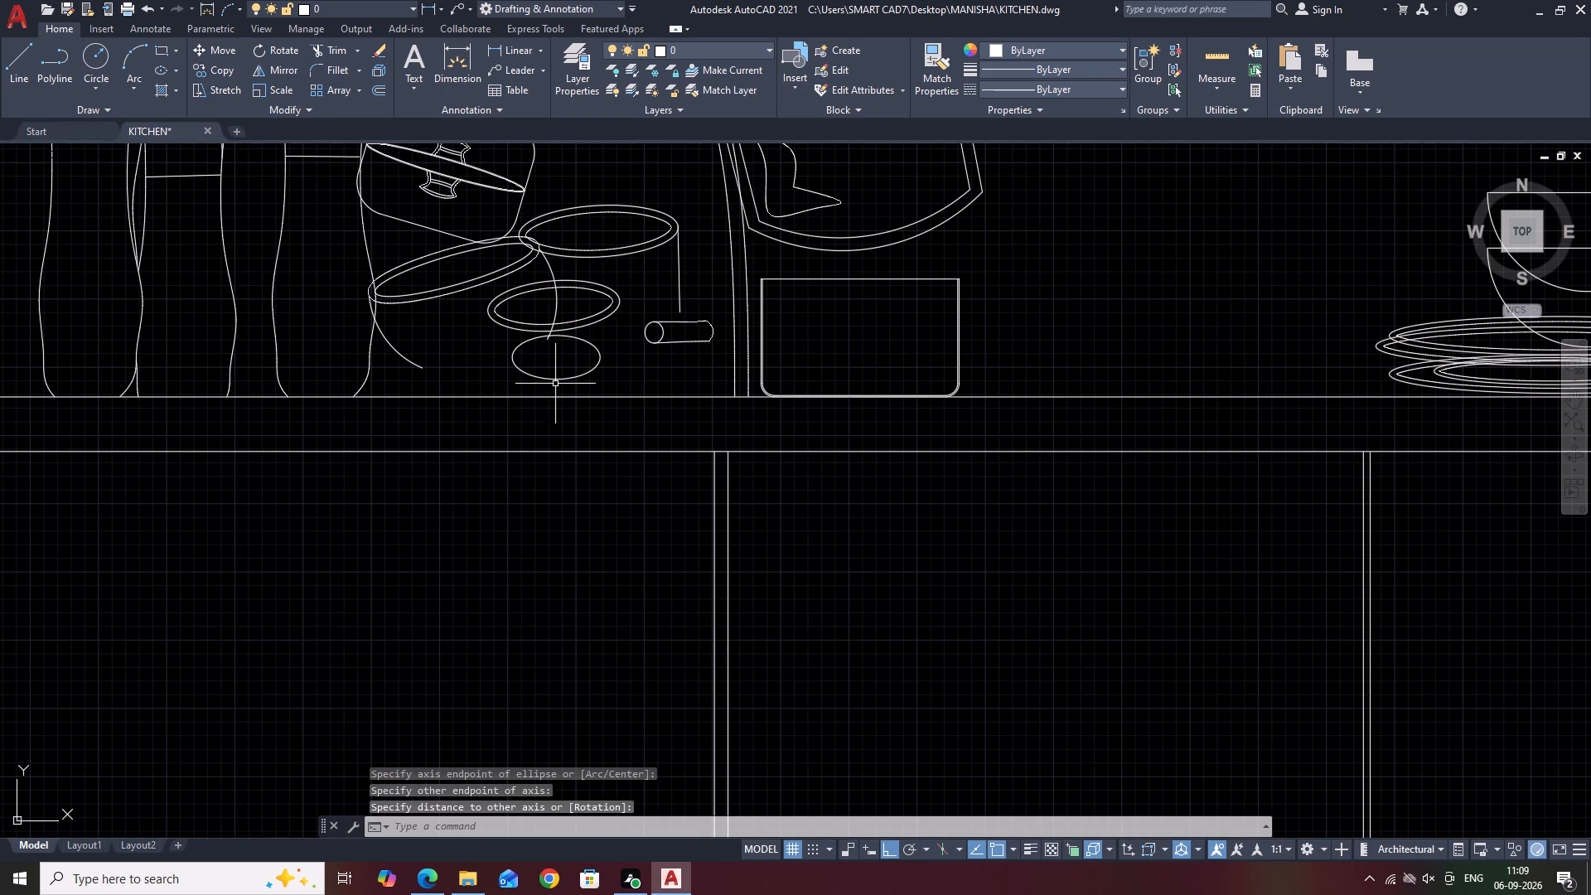
Flatten the new ellipse by pulling its upper quadrant toward its centre.
click(554, 379)
scroll(547, 380, up, 3)
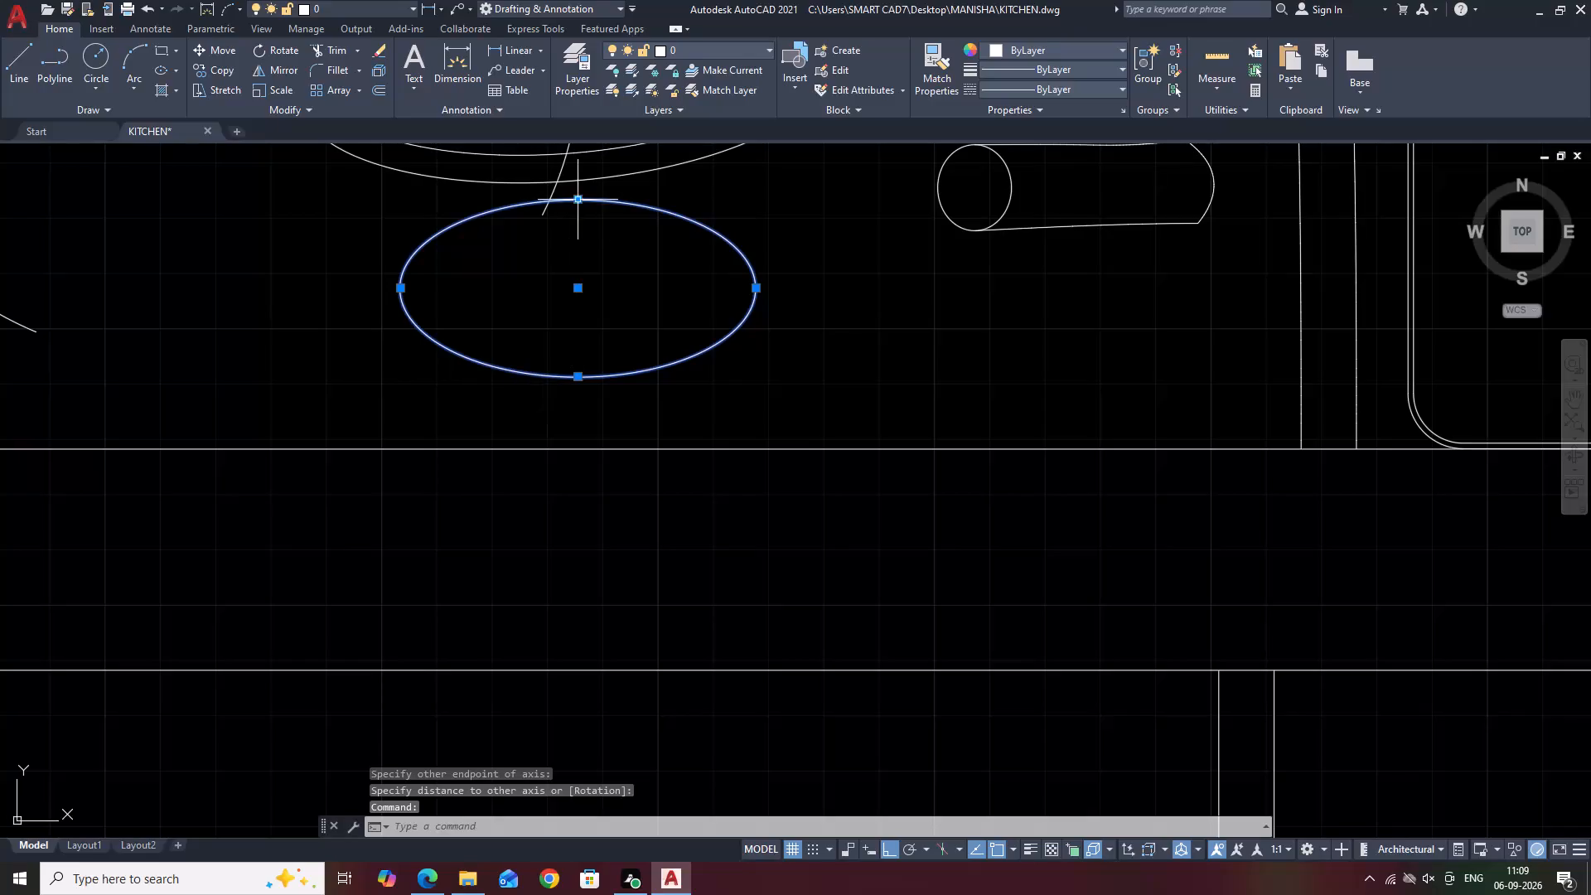
click(580, 196)
click(566, 238)
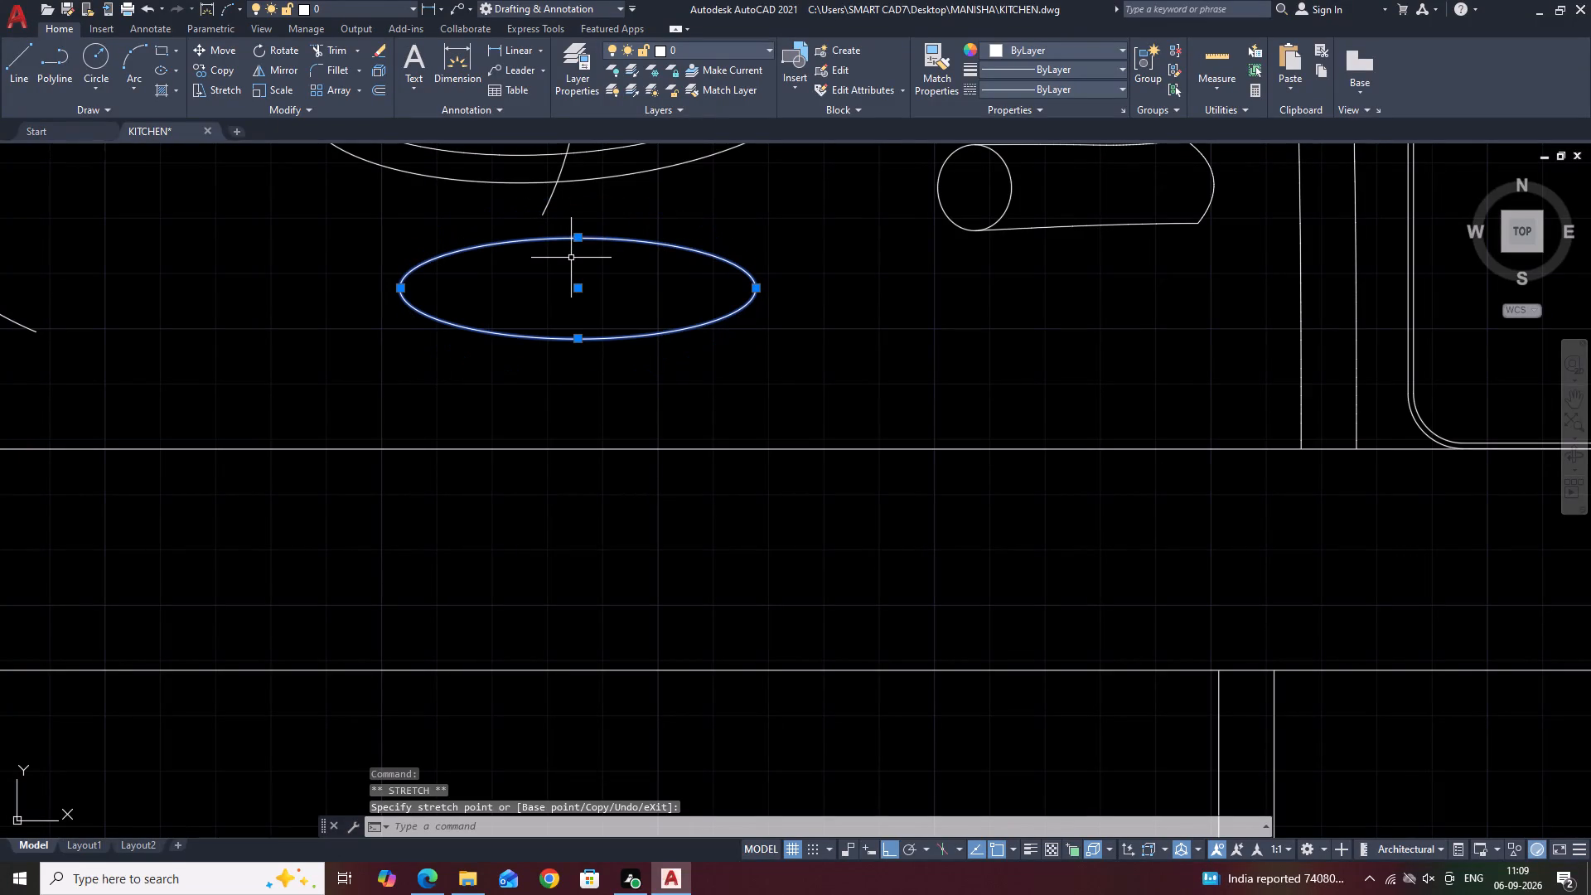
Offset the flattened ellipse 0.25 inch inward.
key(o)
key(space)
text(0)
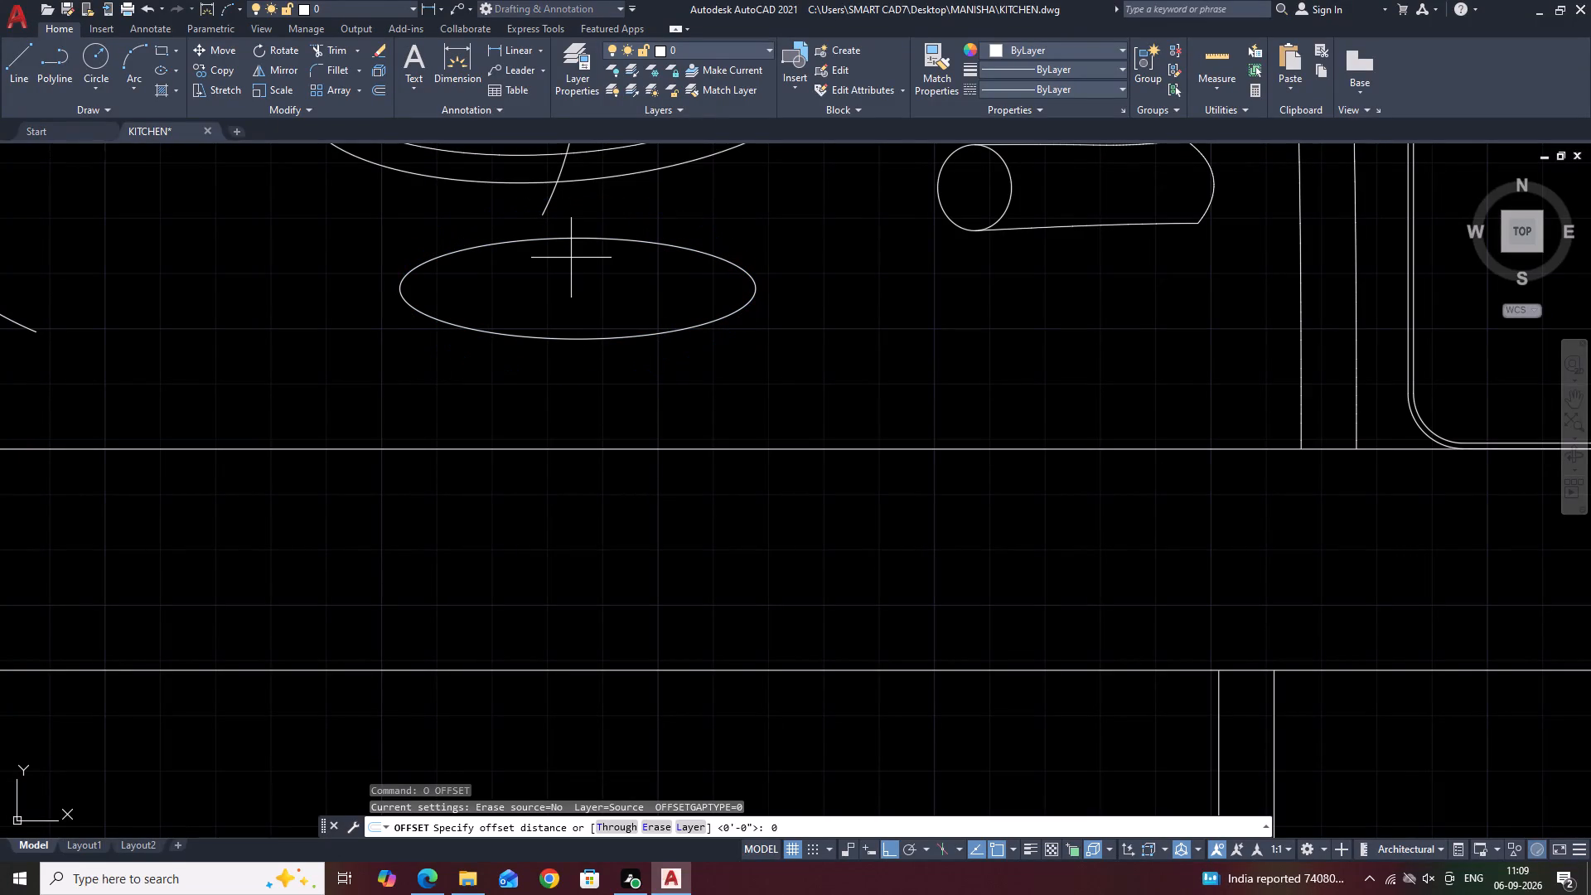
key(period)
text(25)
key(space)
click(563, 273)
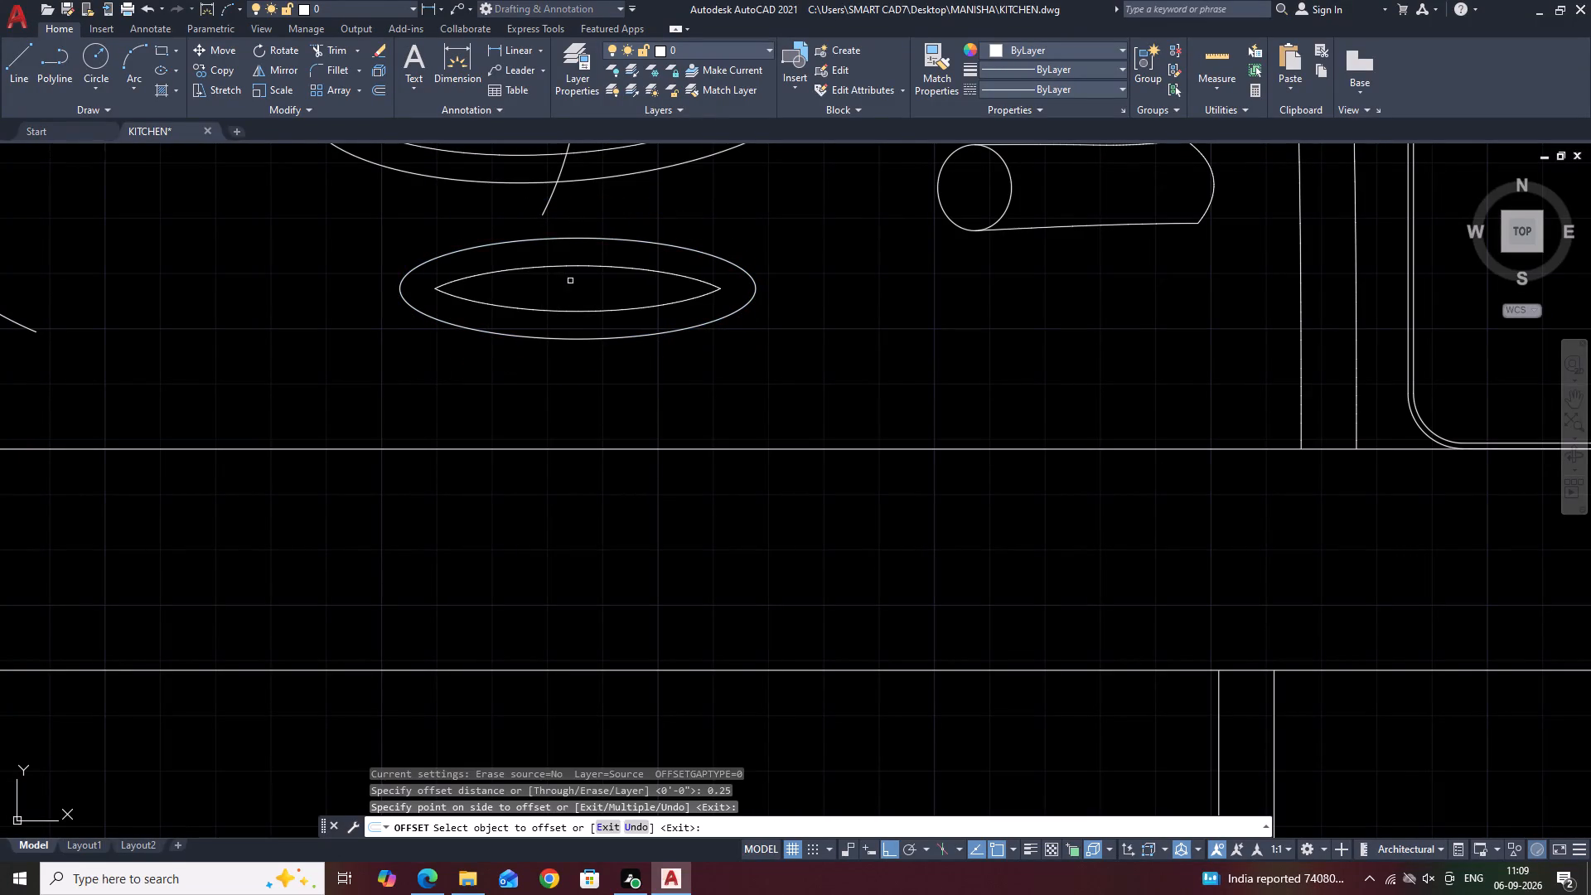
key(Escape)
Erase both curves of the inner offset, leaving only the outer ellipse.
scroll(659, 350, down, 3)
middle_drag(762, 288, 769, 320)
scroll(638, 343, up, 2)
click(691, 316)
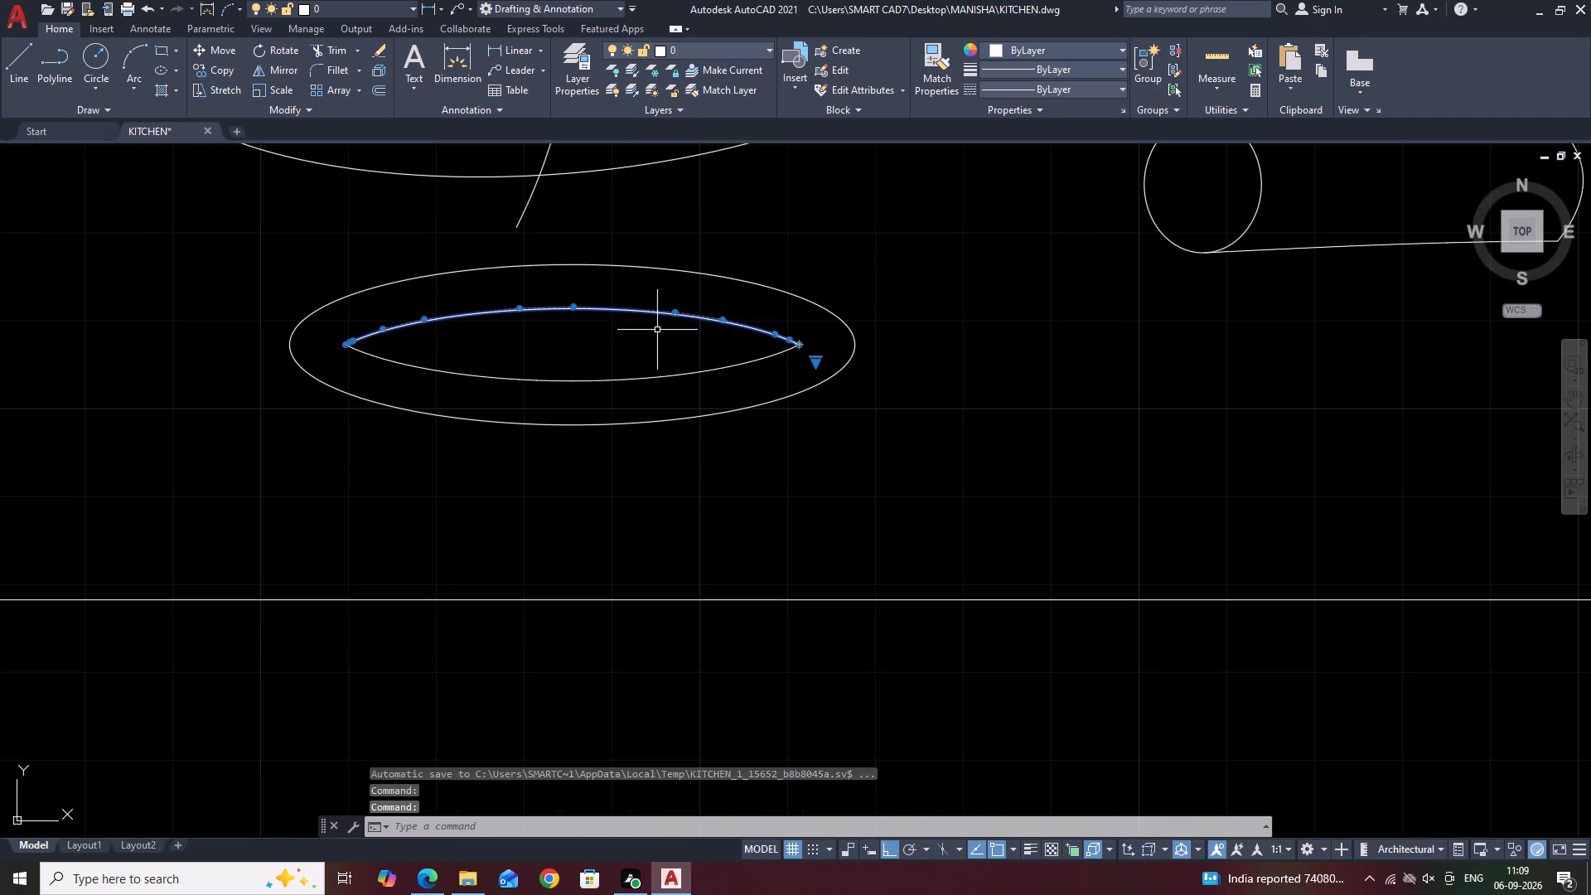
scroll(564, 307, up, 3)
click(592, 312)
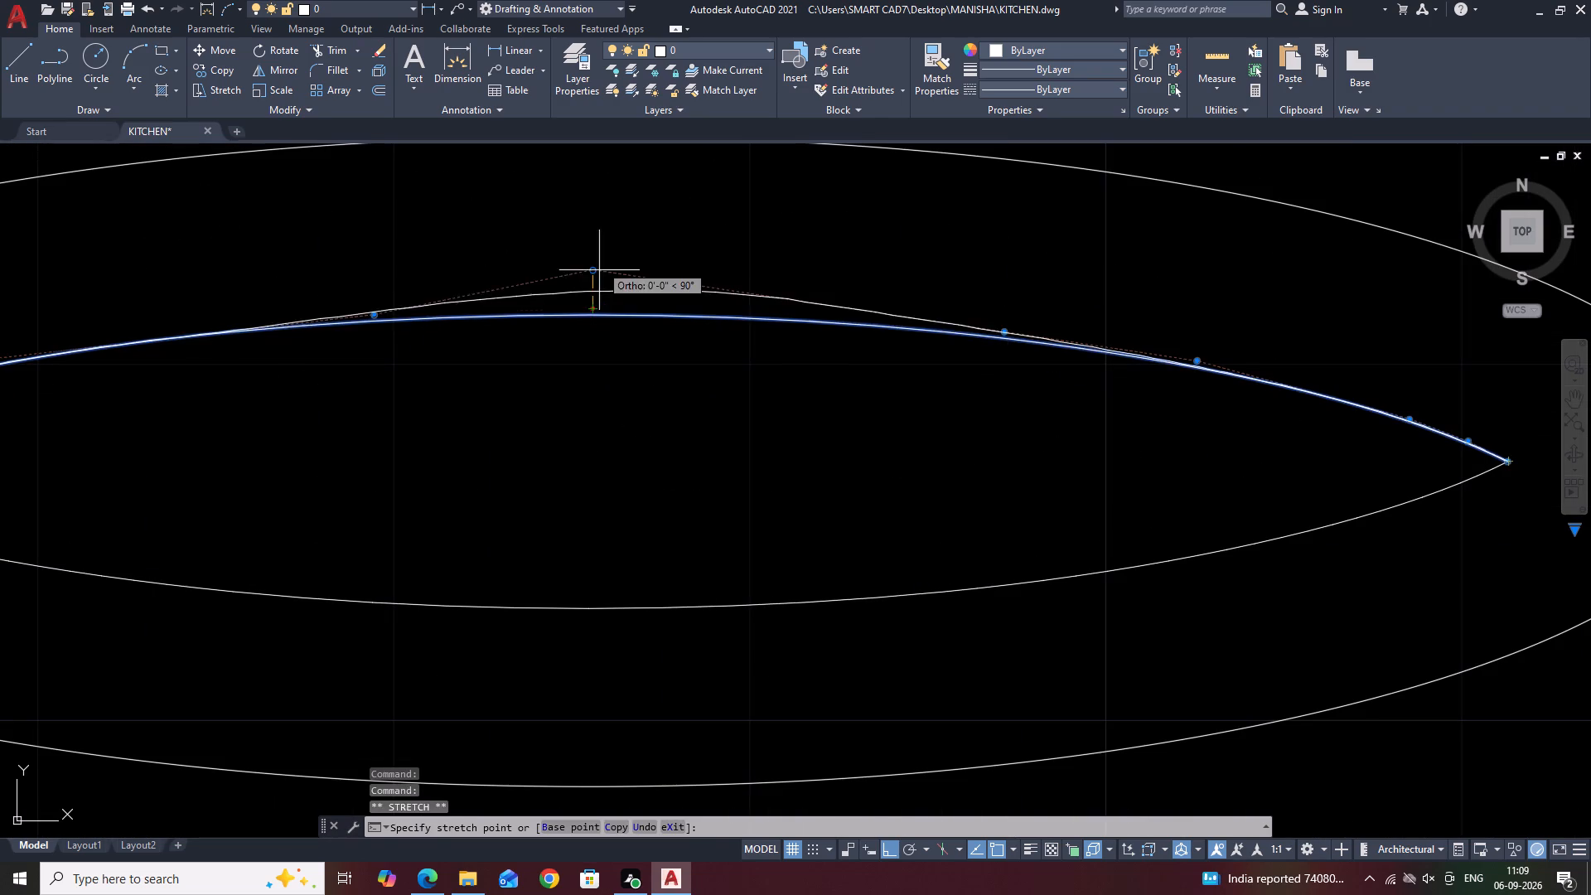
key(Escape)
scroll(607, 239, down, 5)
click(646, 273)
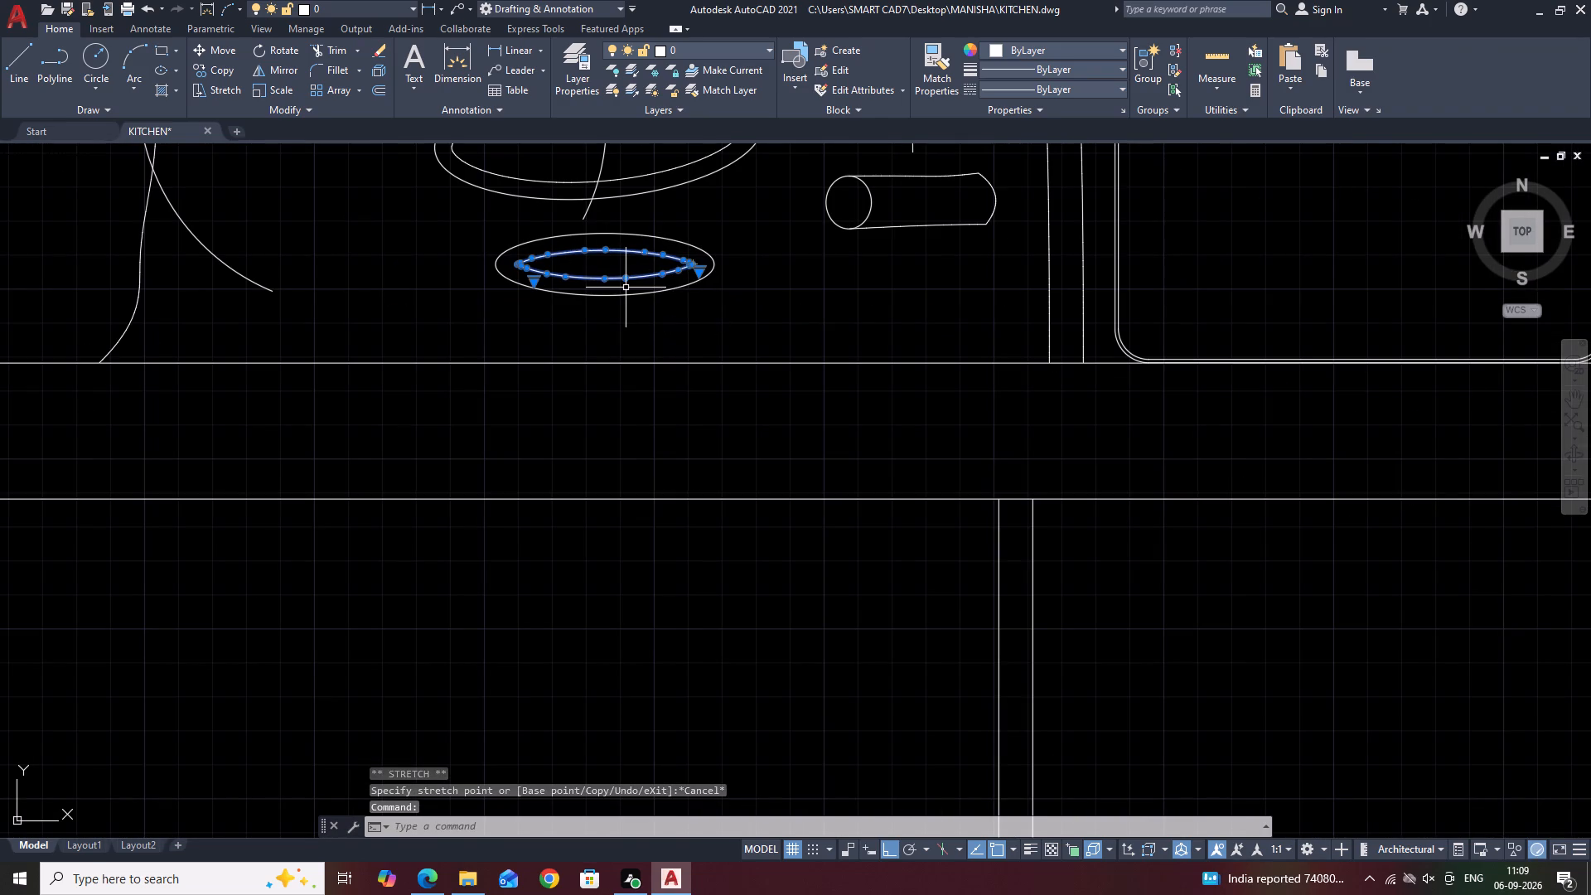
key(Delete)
Offset the flattened ellipse 0.025 inch inward to form a thin rim.
click(635, 285)
click(602, 310)
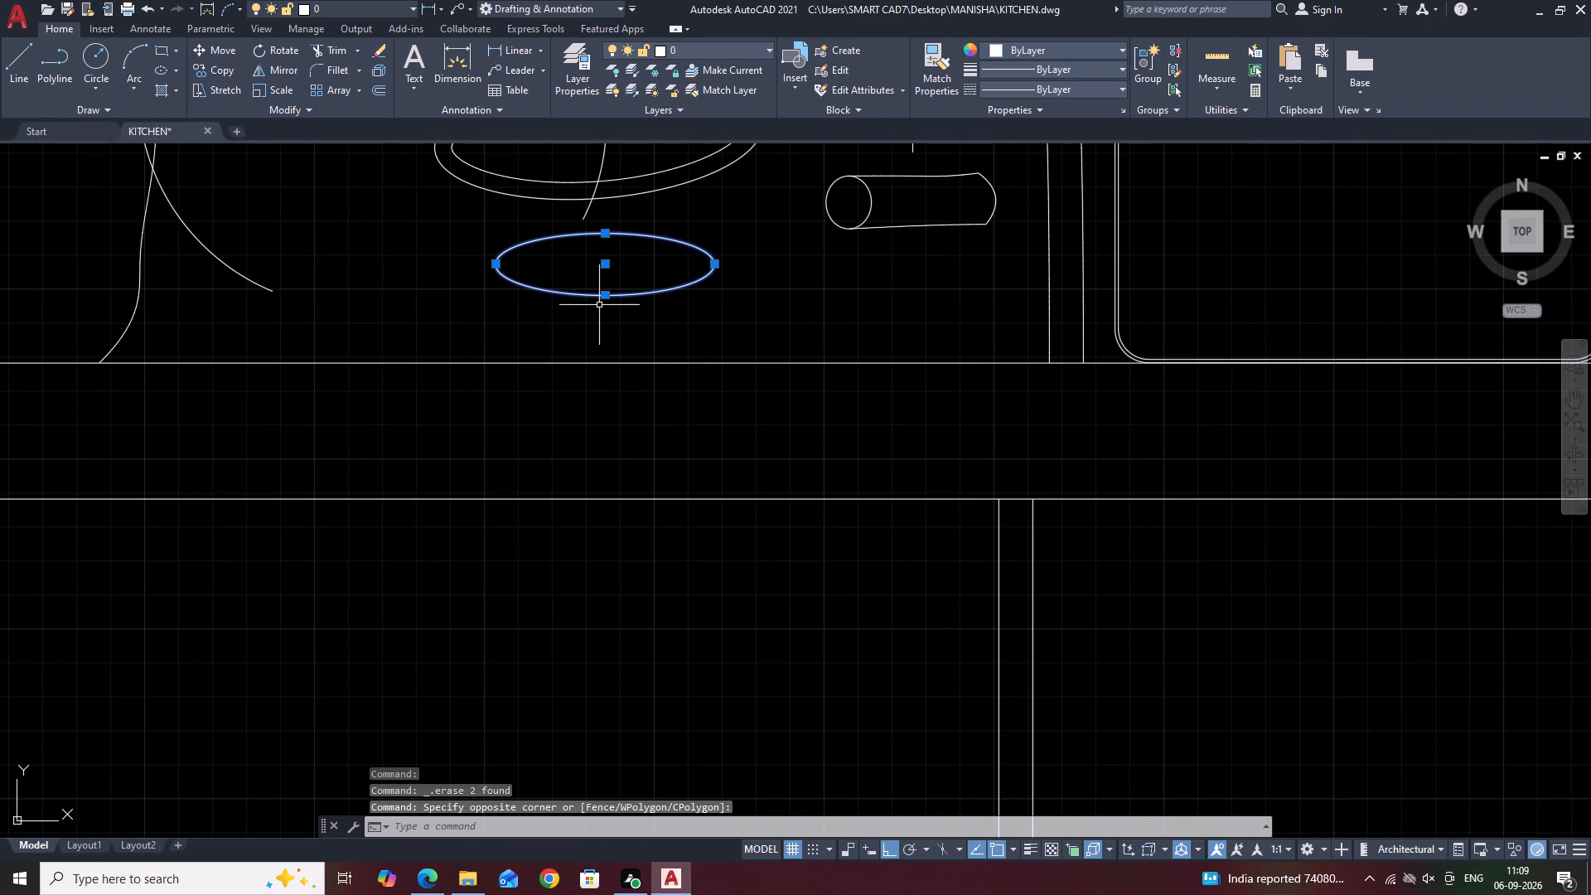
key(o)
key(space)
text(0.0)
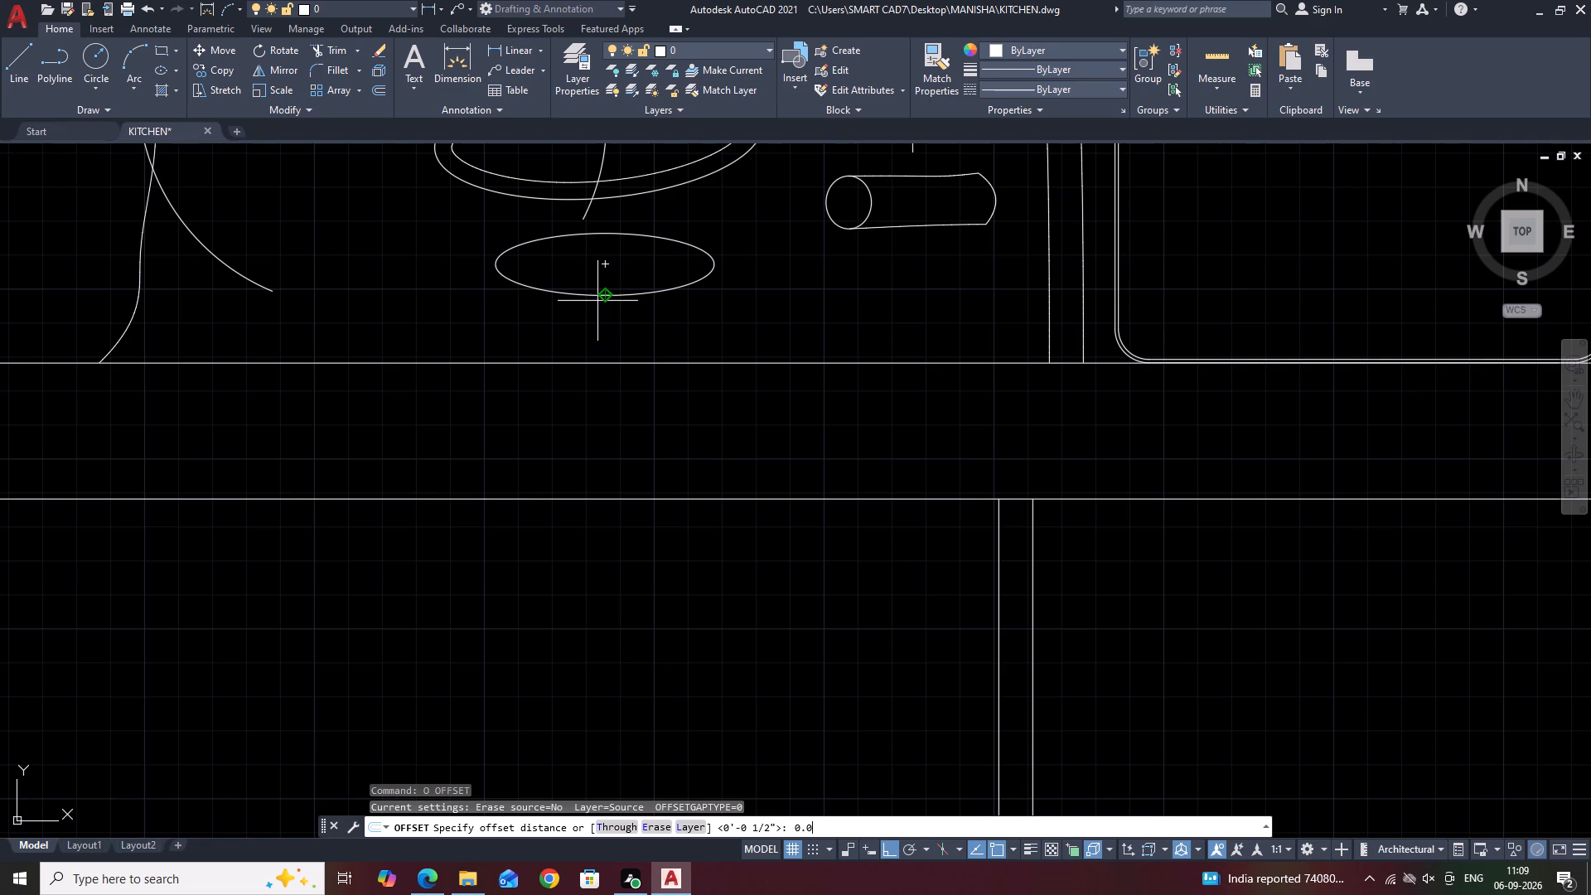
key(2)
key(5)
key(space)
scroll(592, 287, up, 3)
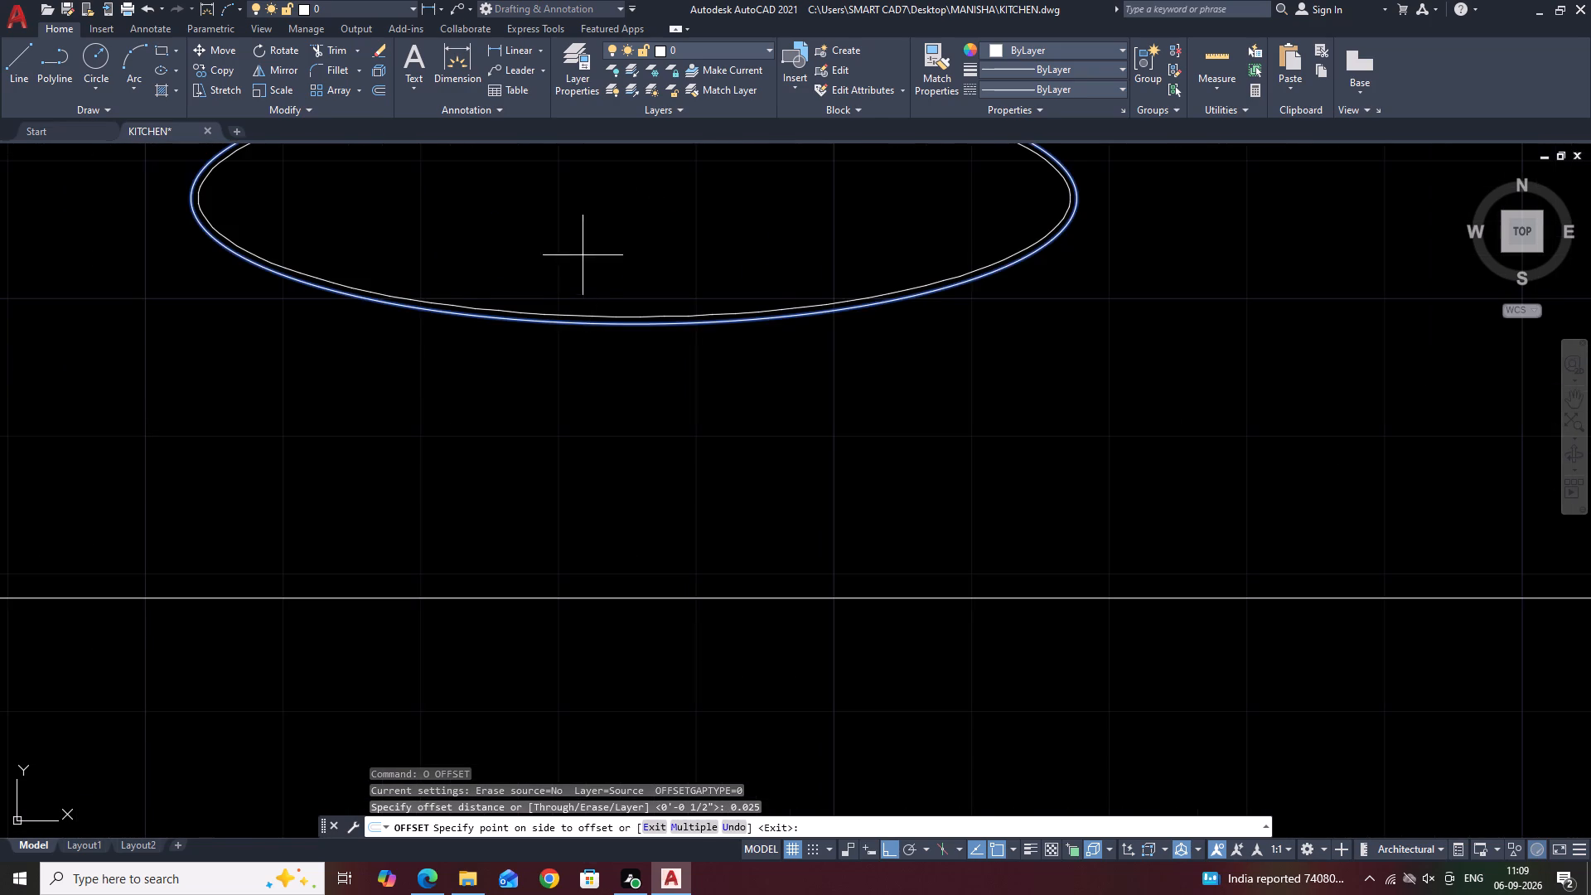
click(583, 255)
scroll(576, 300, down, 3)
middle_drag(650, 249, 668, 347)
key(Escape)
Move the small horizontal cylinder sideways so that its round end touches the thin-rimmed ellipse.
click(818, 242)
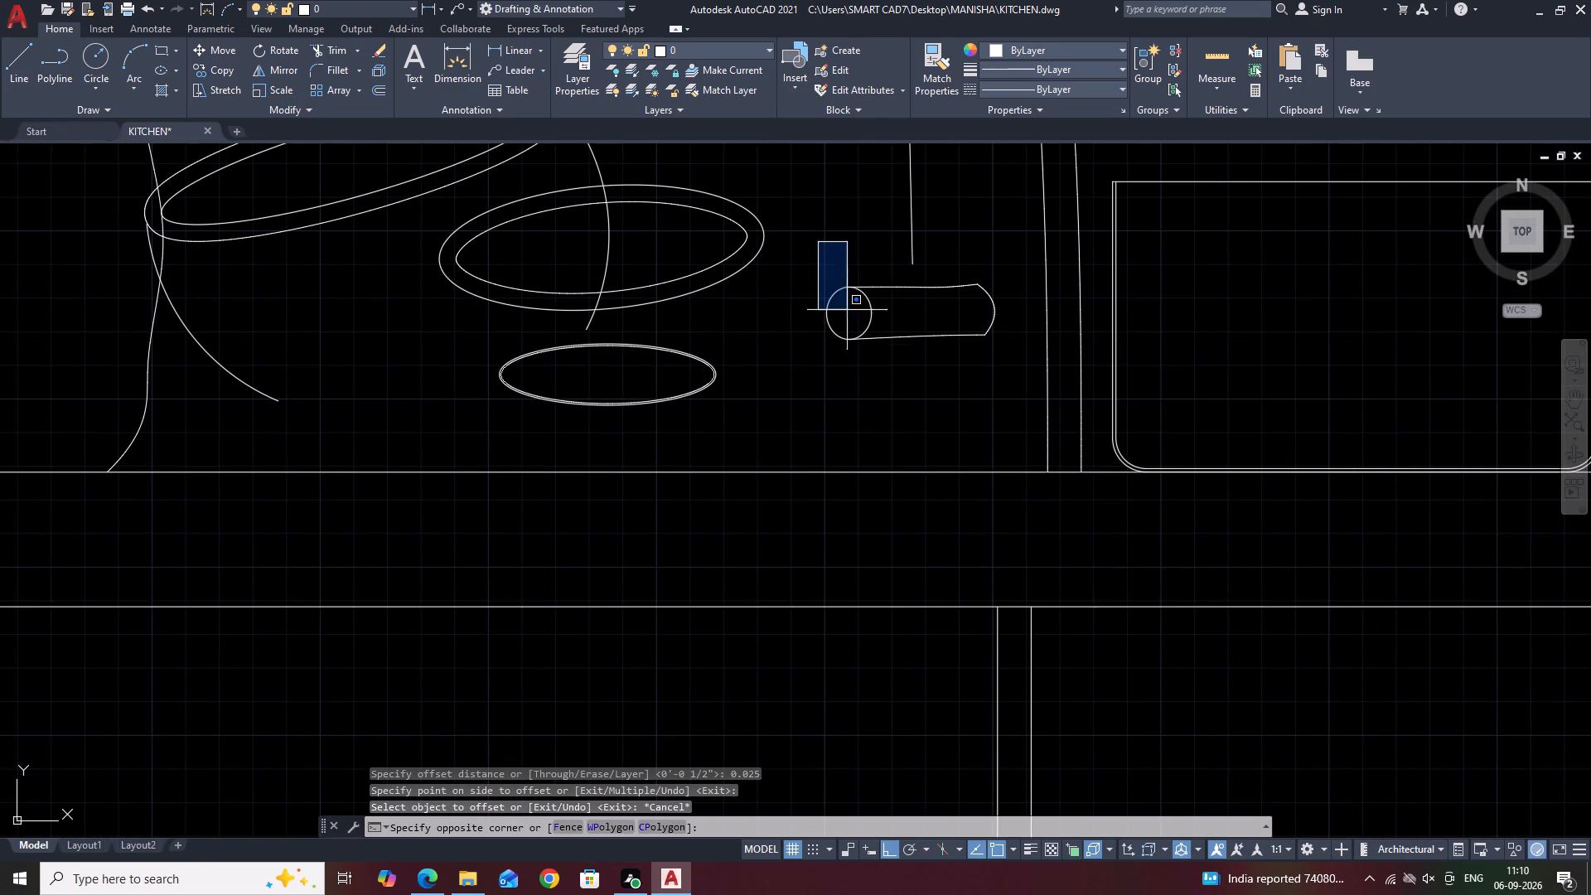
drag(989, 383, 999, 375)
click(995, 295)
click(943, 328)
middle_drag(840, 329, 842, 399)
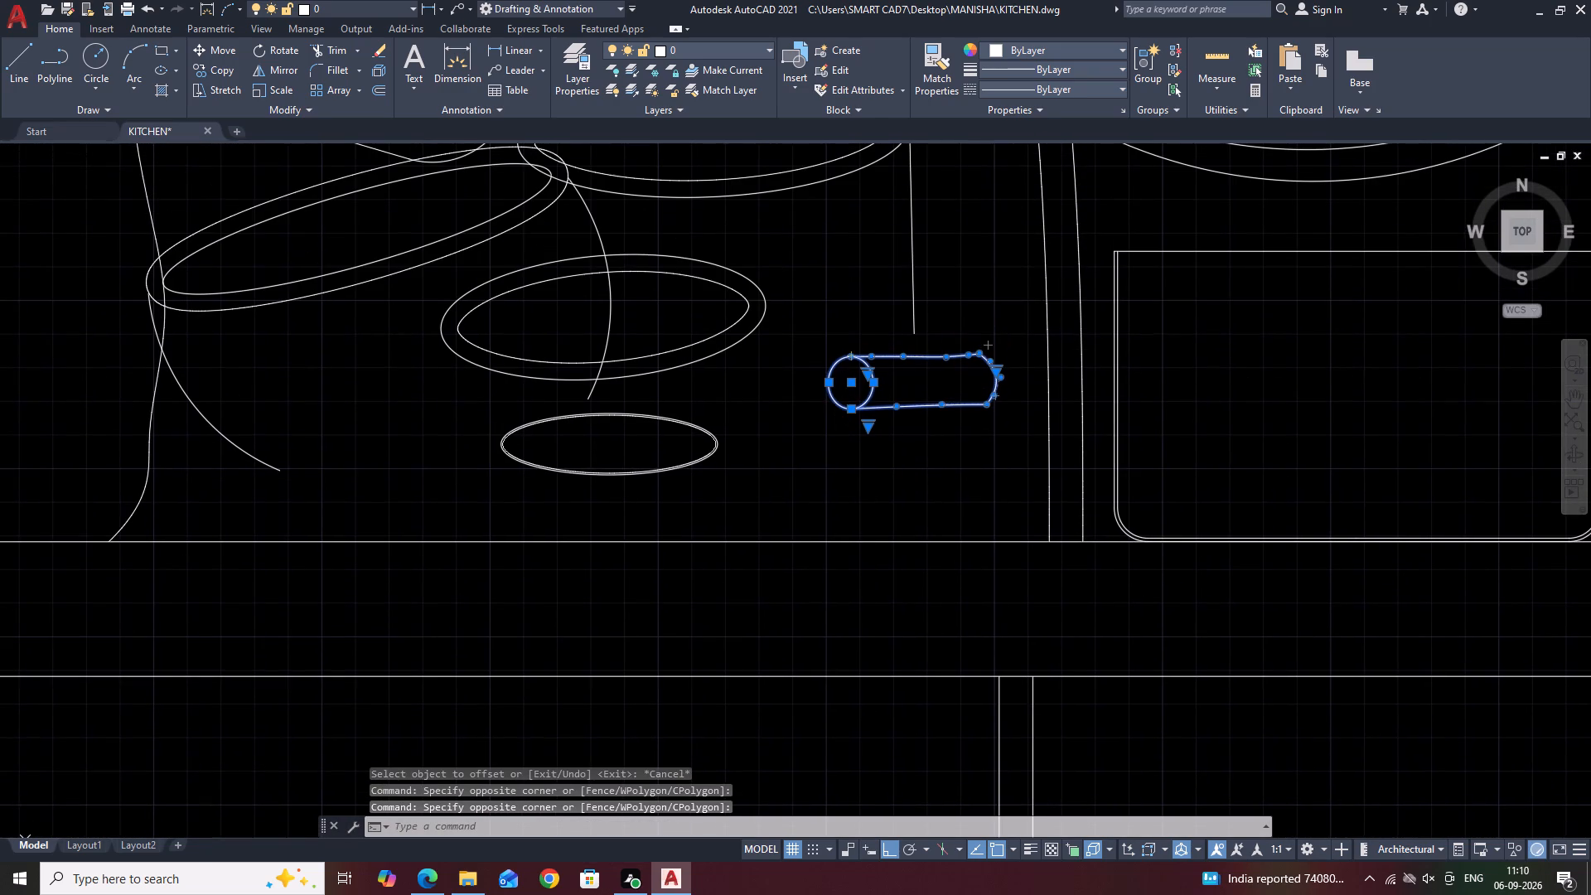
key(m)
key(space)
click(829, 386)
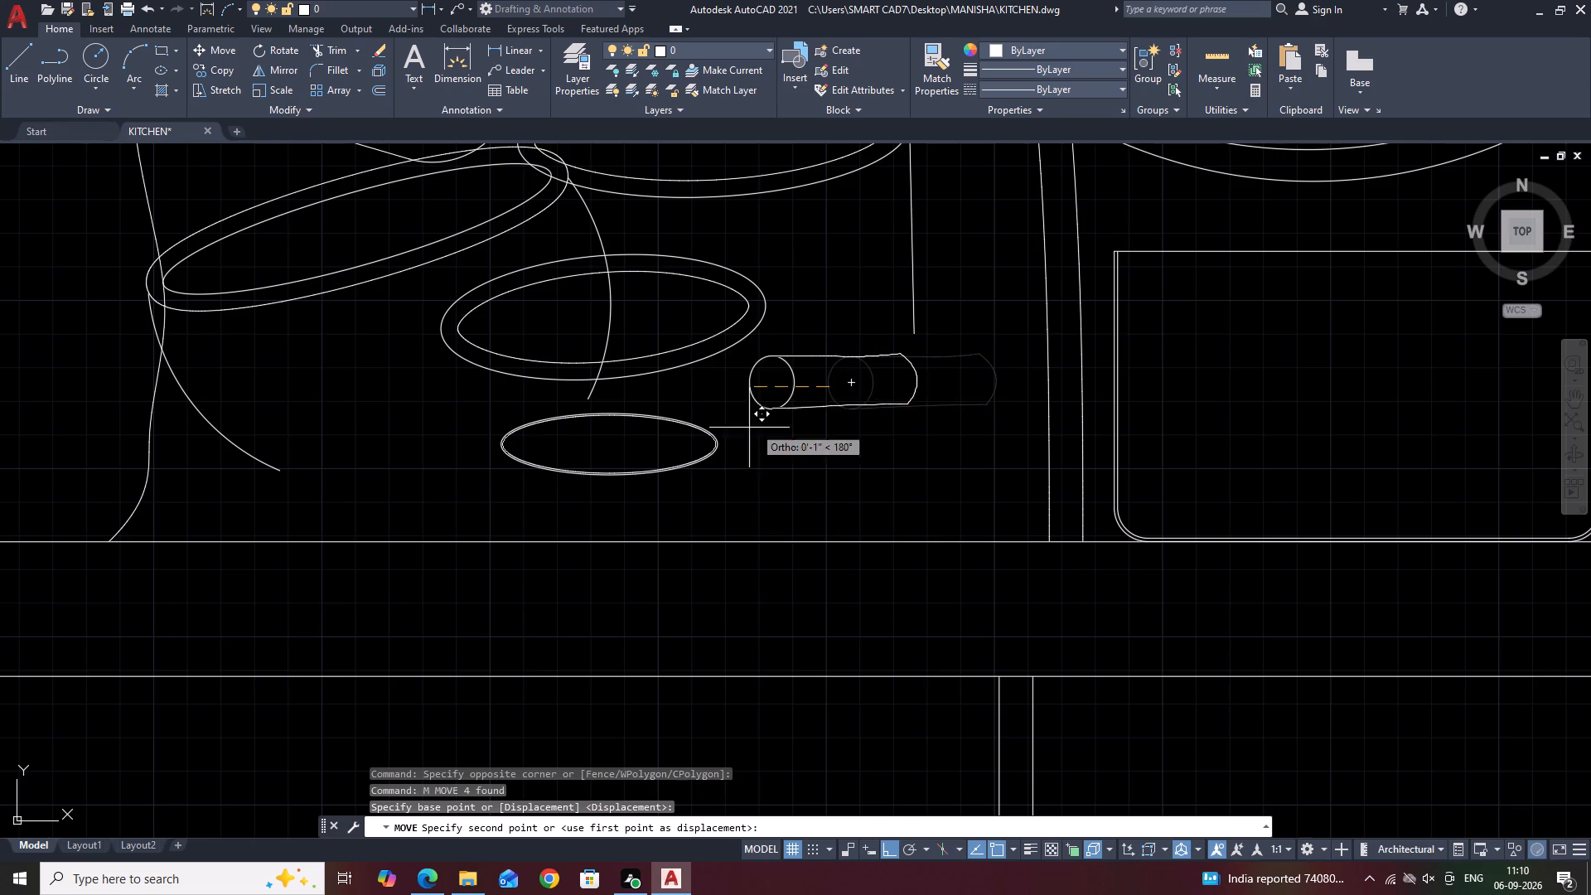
scroll(720, 447, up, 2)
click(709, 443)
Scale the small cylinder down from its contact point with the thin-rimmed ellipse.
scroll(709, 443, down, 2)
drag(917, 387, 920, 396)
click(726, 468)
text(SC)
key(space)
scroll(727, 452, up, 1)
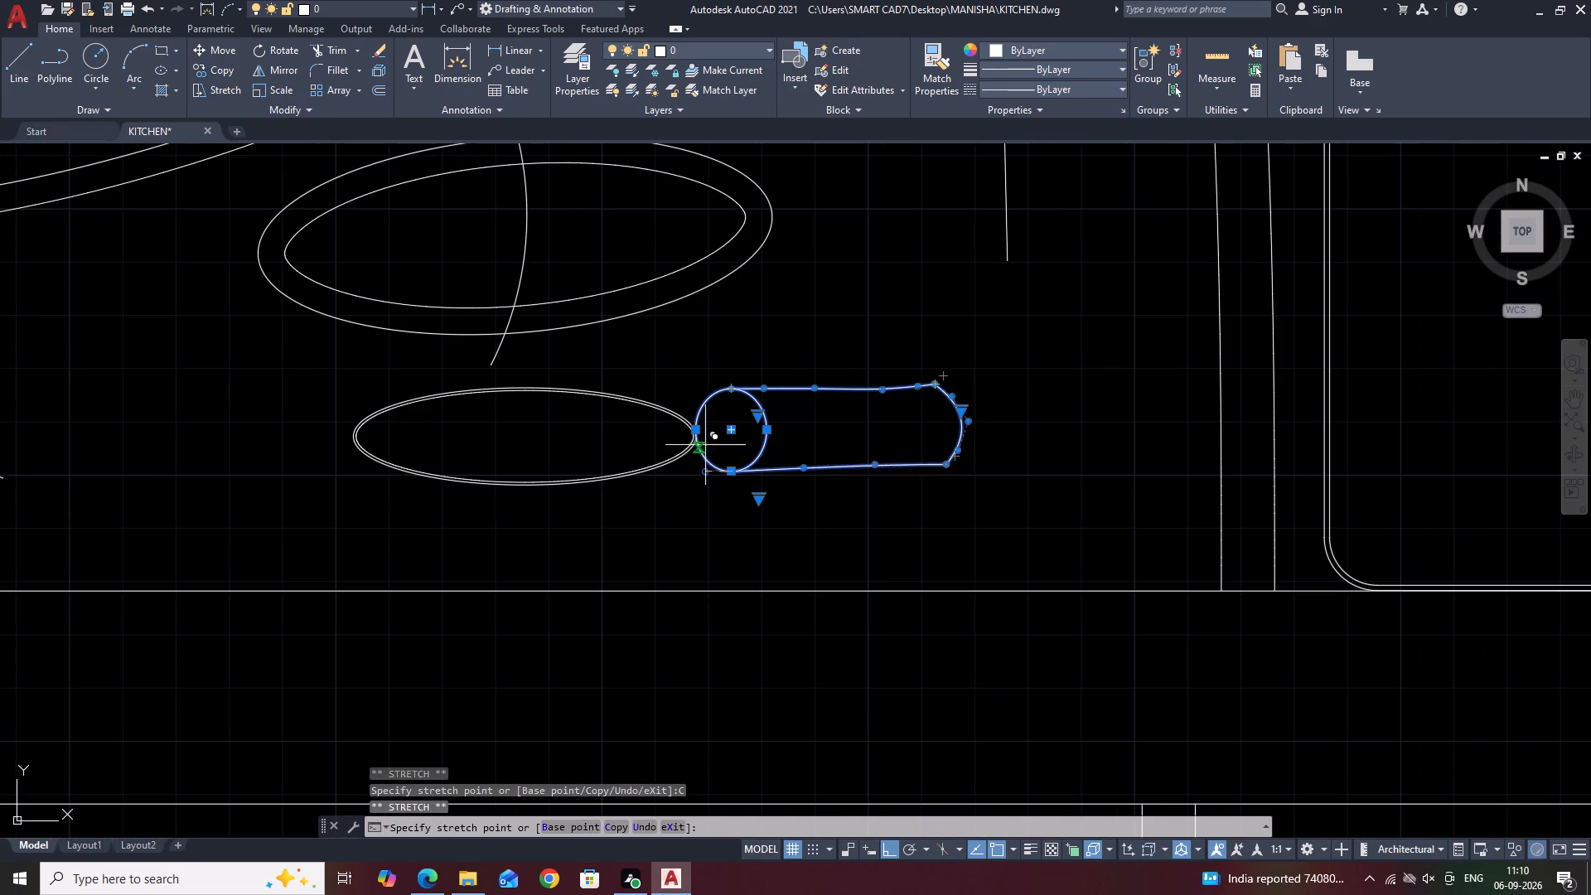
key(Escape)
text(SC)
key(space)
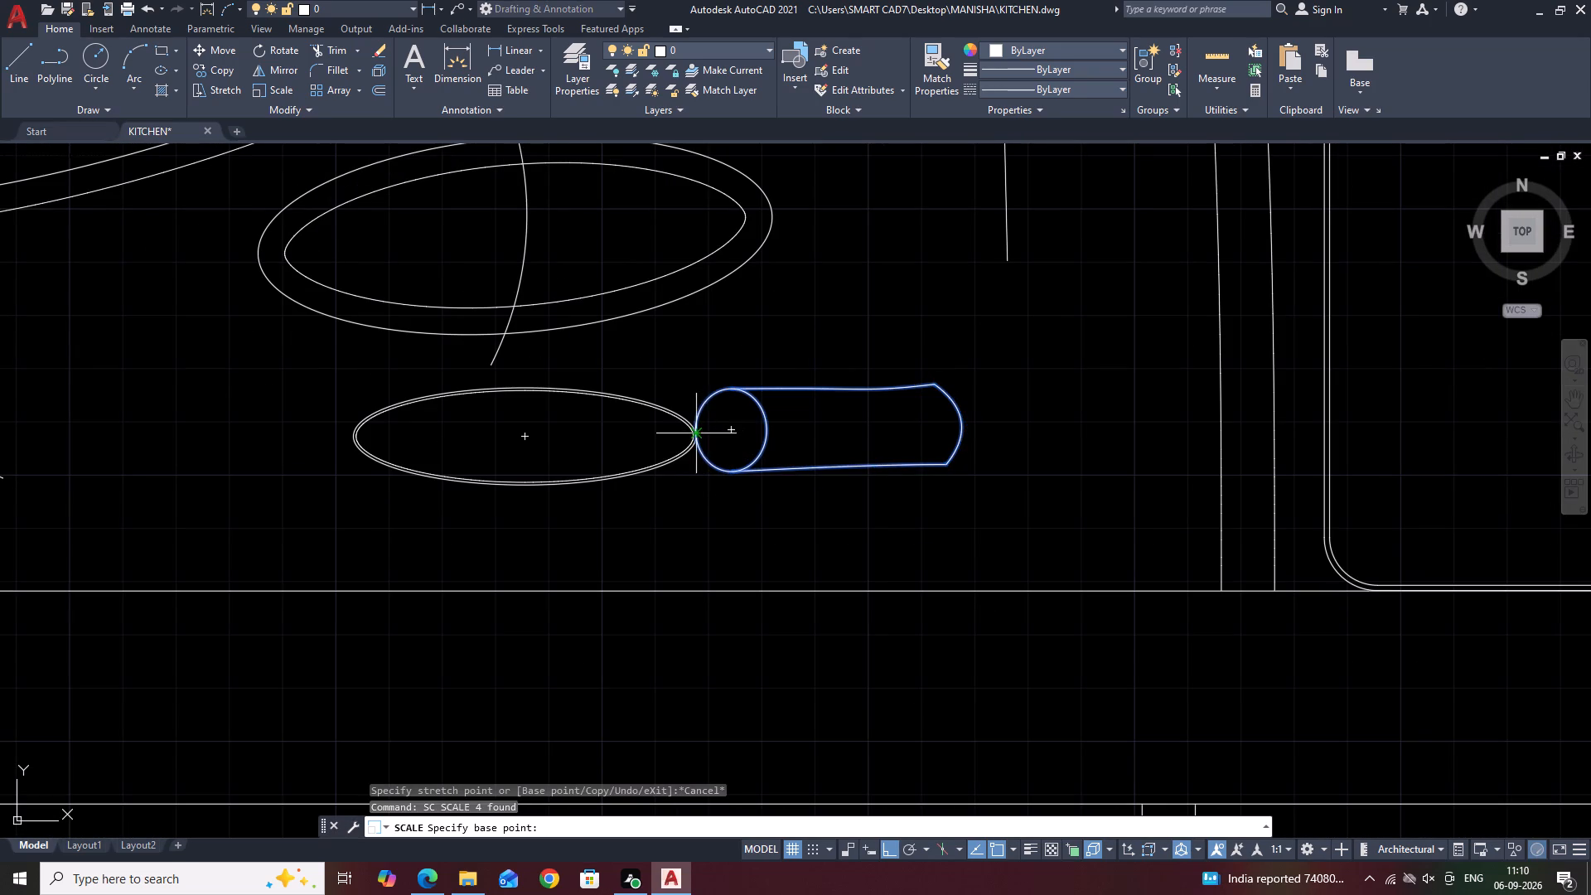
click(695, 434)
click(791, 447)
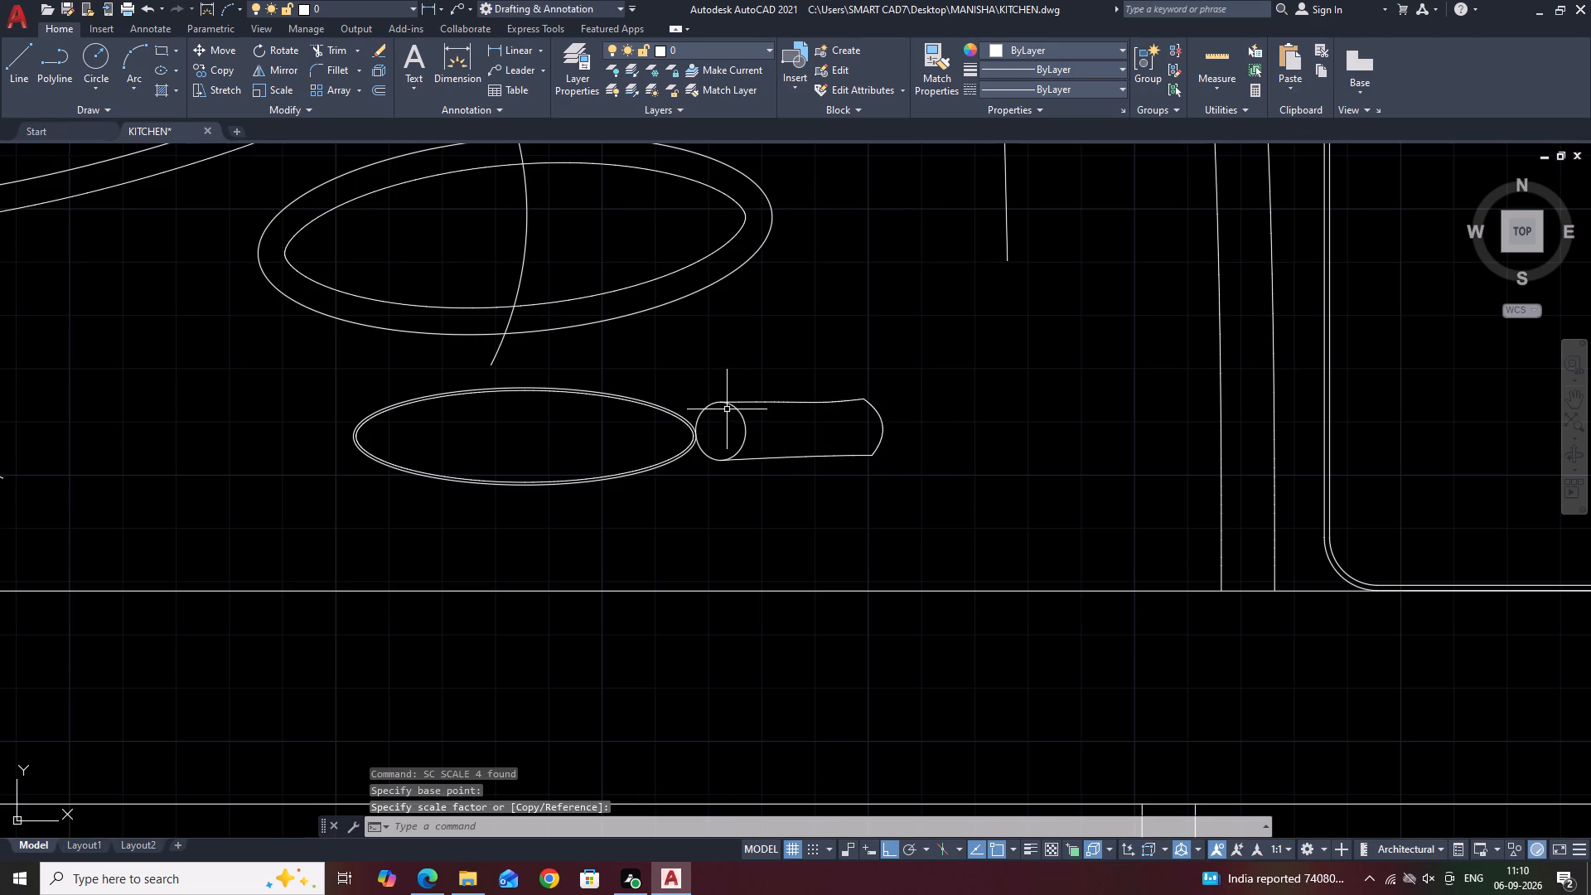
Reshape the cylinder's end ellipse into a small circle by shortening its vertical and horizontal axes.
scroll(727, 409, up, 4)
click(774, 408)
click(682, 435)
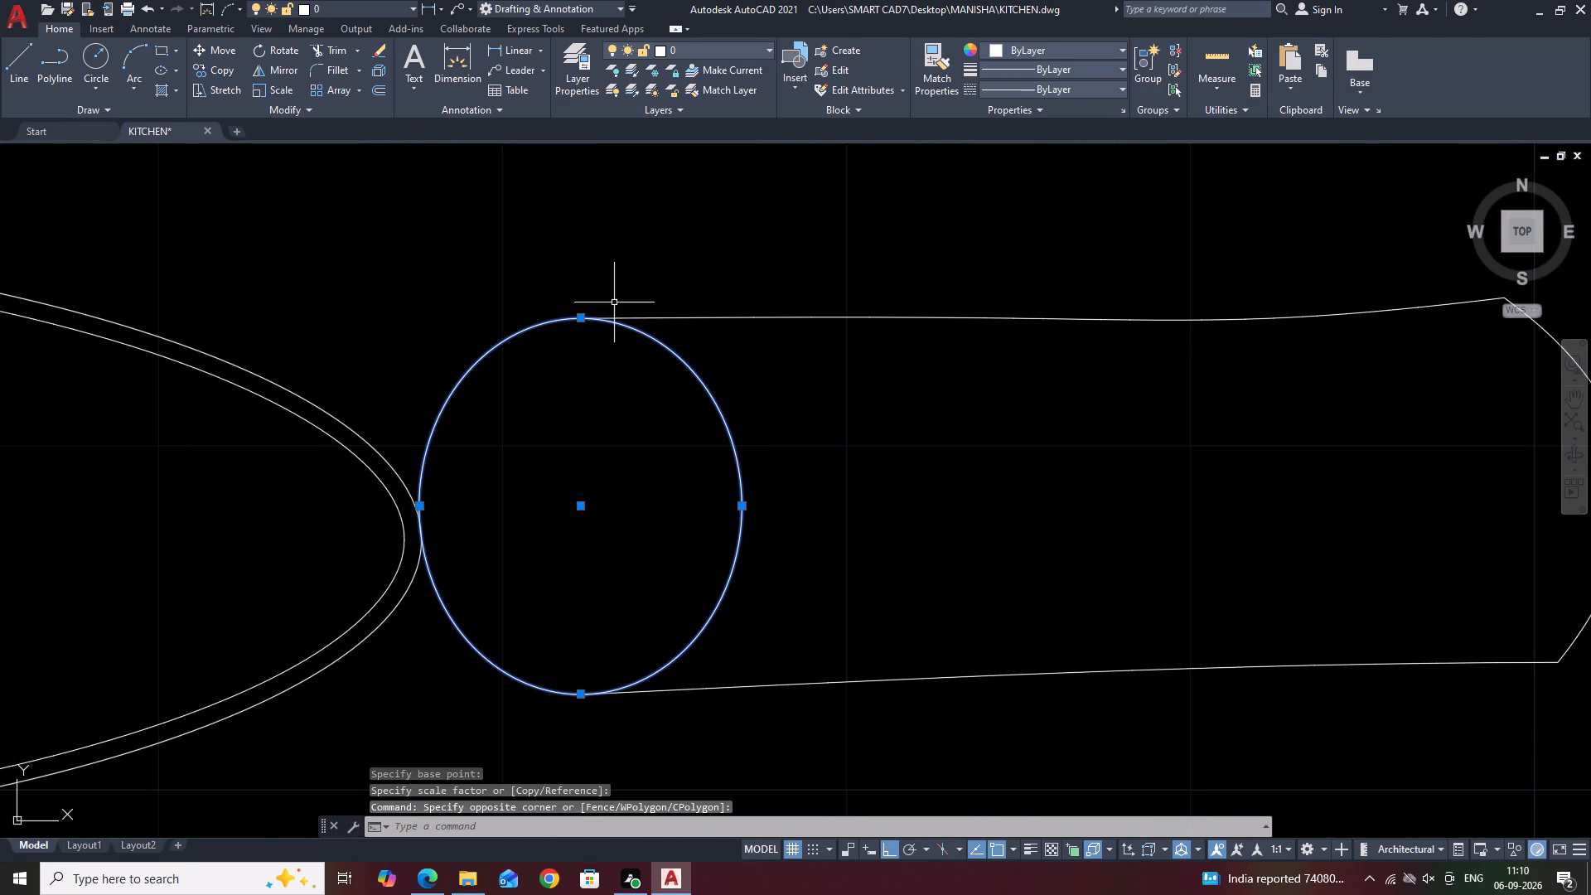
click(583, 318)
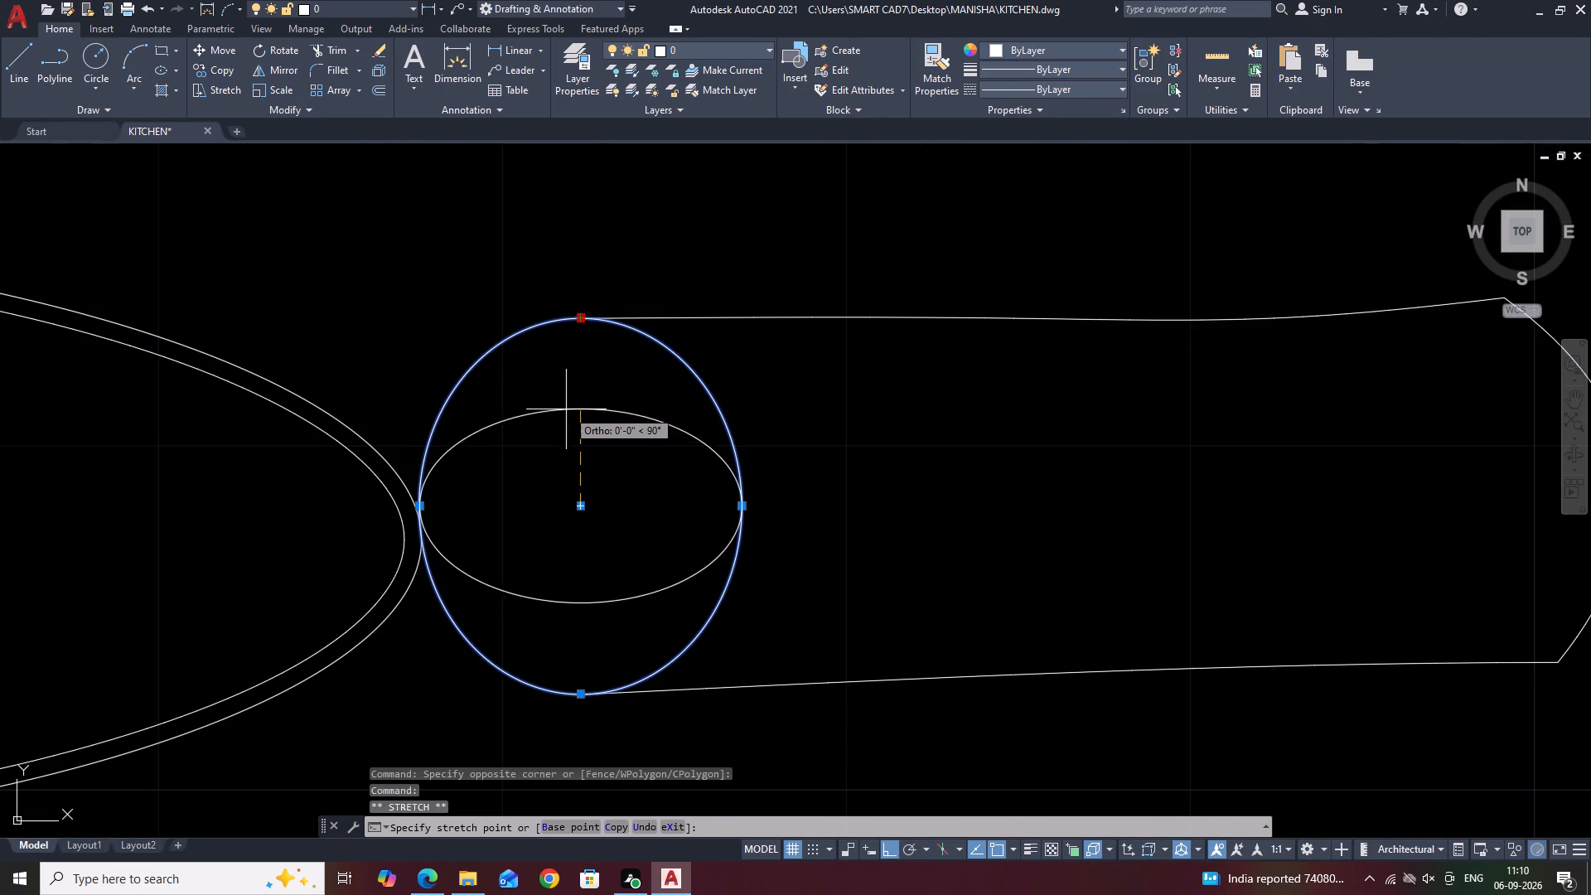
click(563, 429)
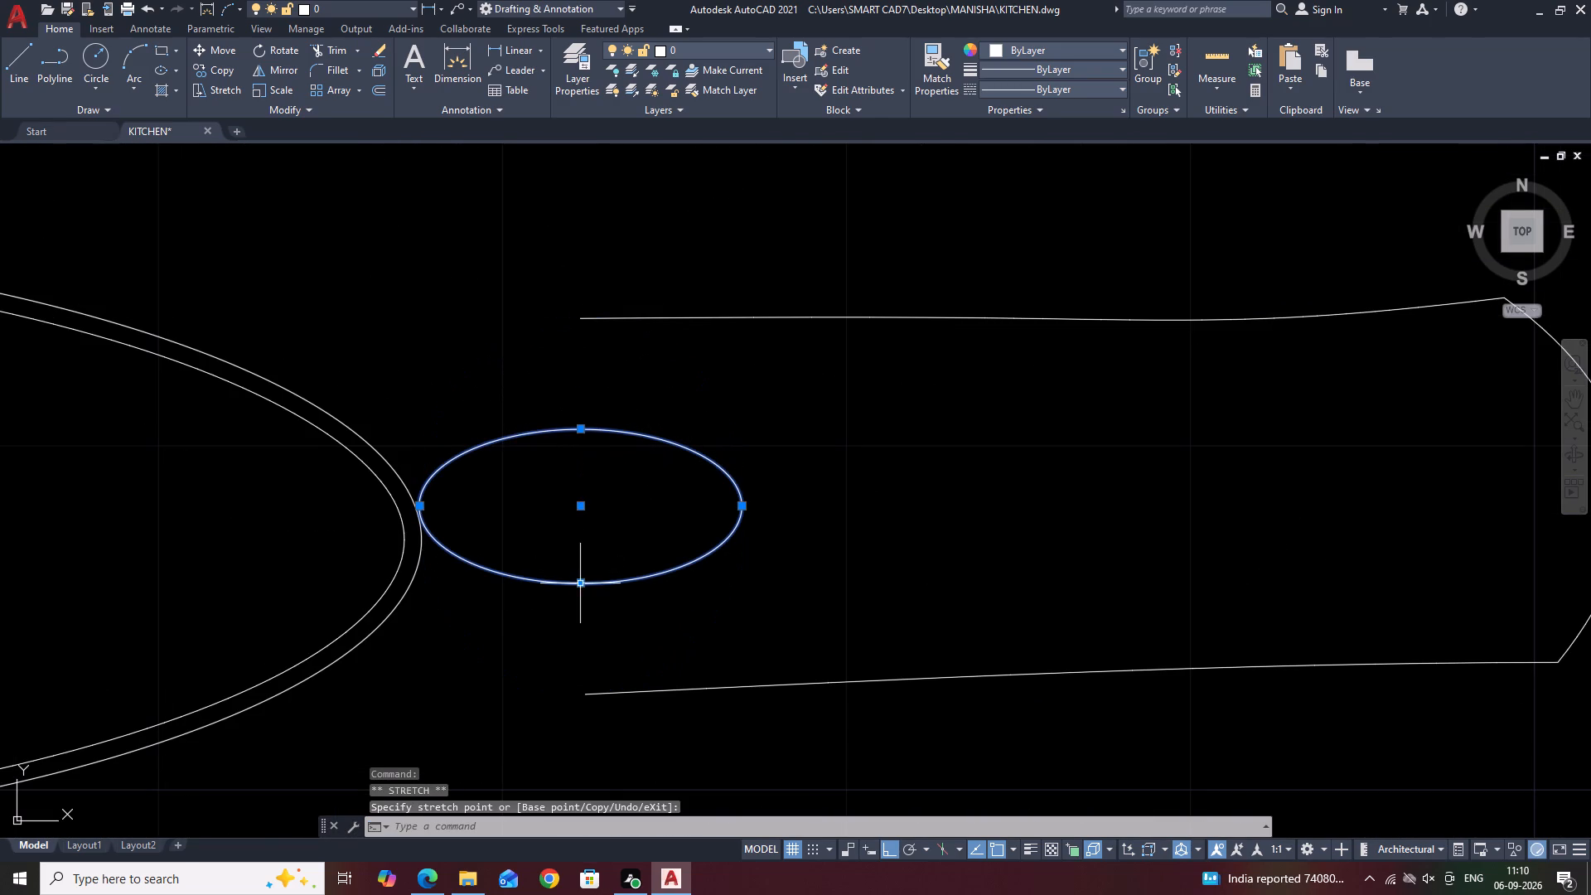
click(576, 588)
click(579, 580)
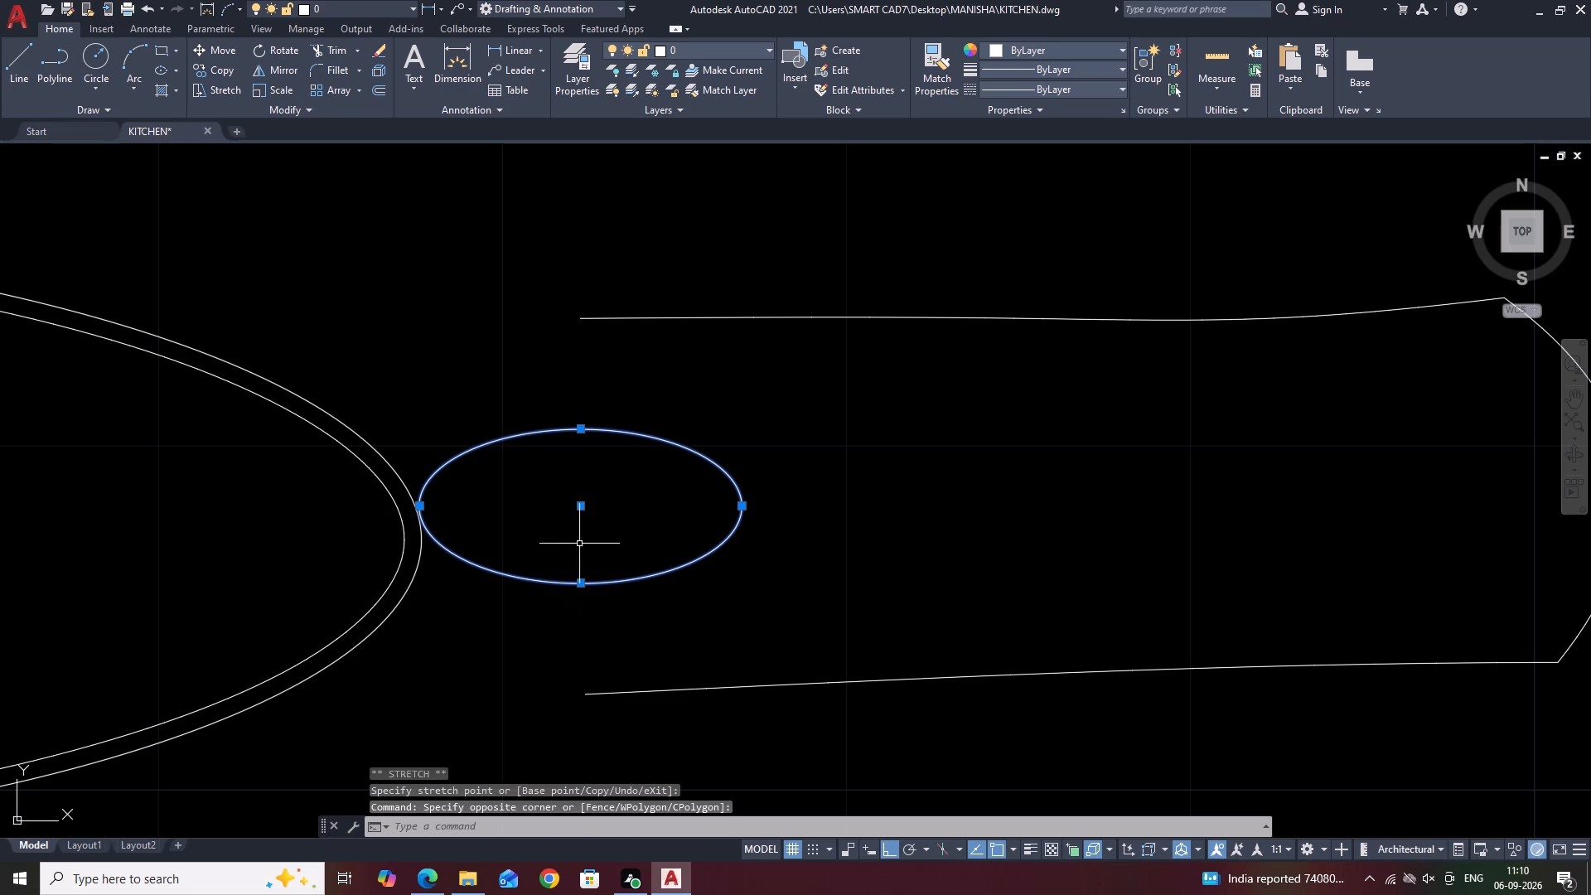
click(742, 508)
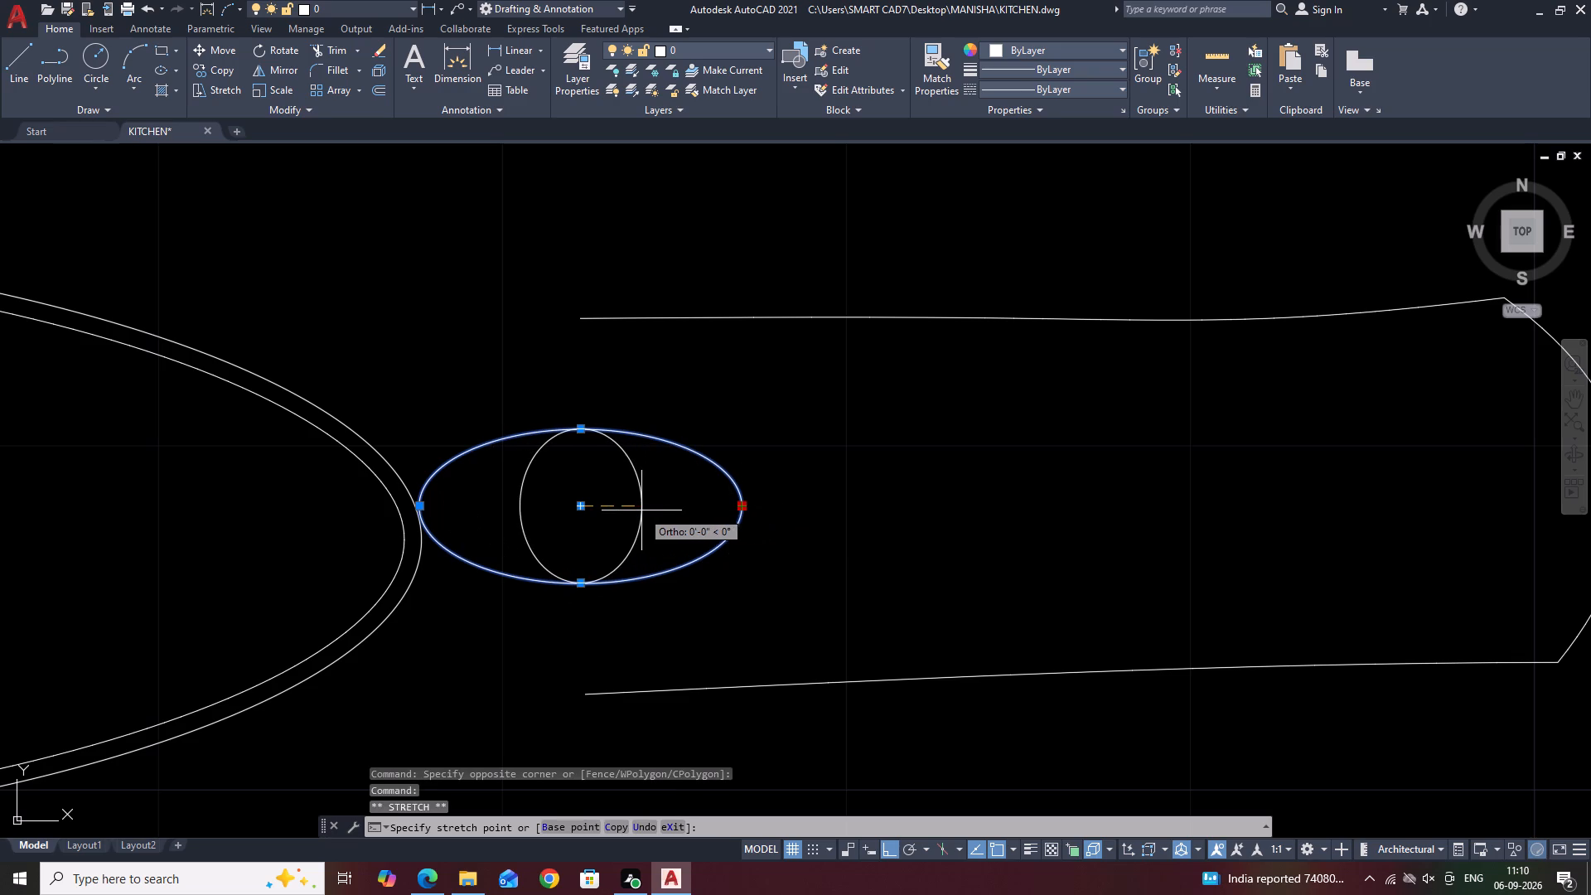
click(655, 506)
Move the small circle sideways so that its edge touches the end of the thin-rimmed ellipse.
key(m)
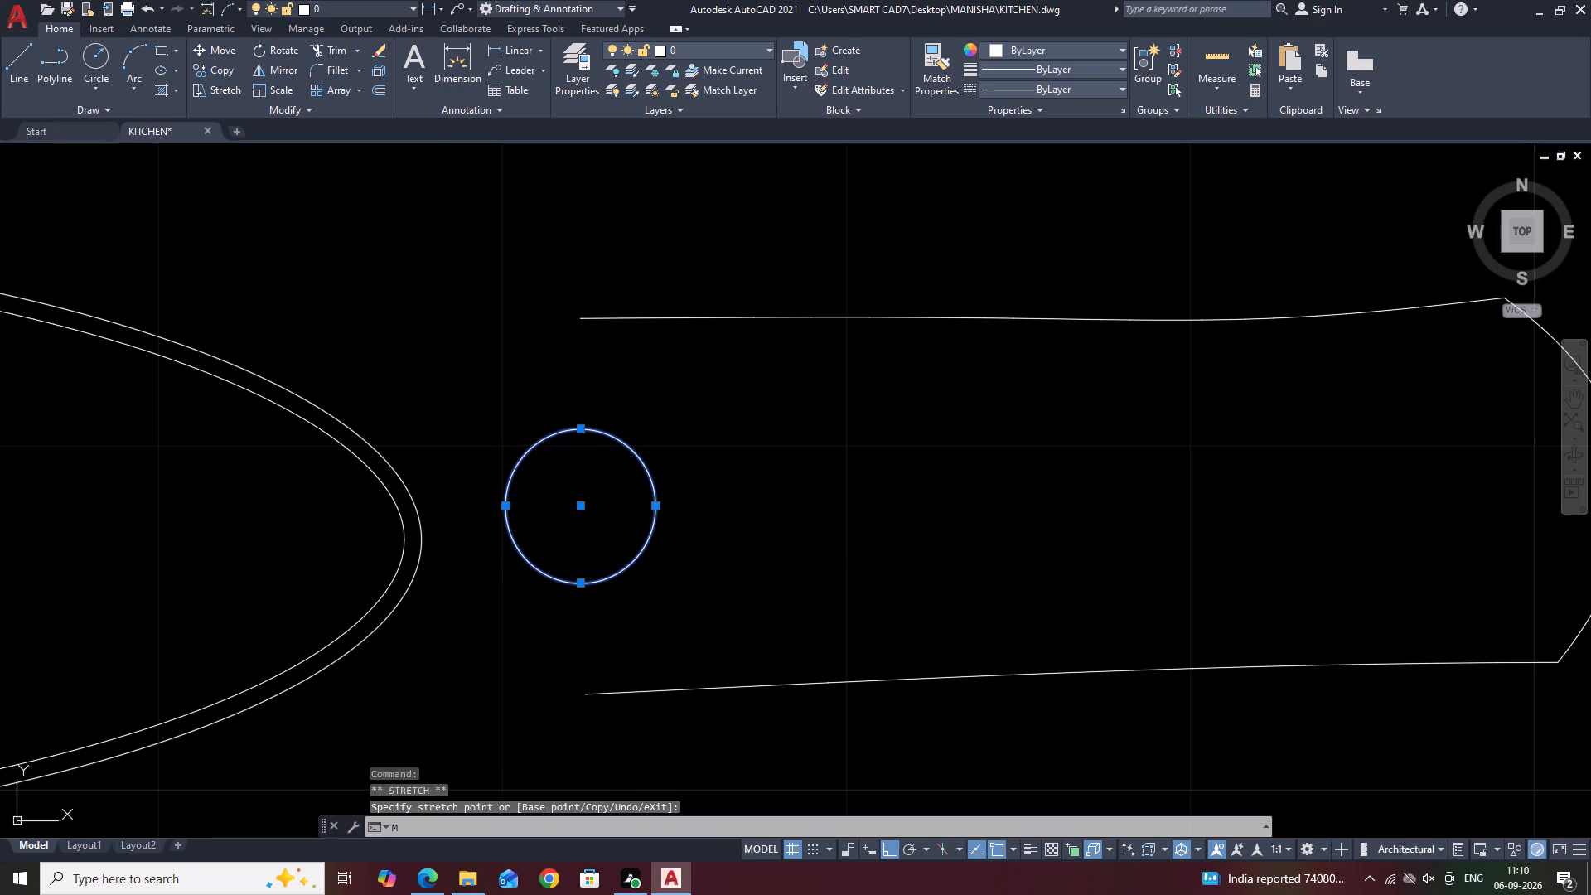
key(space)
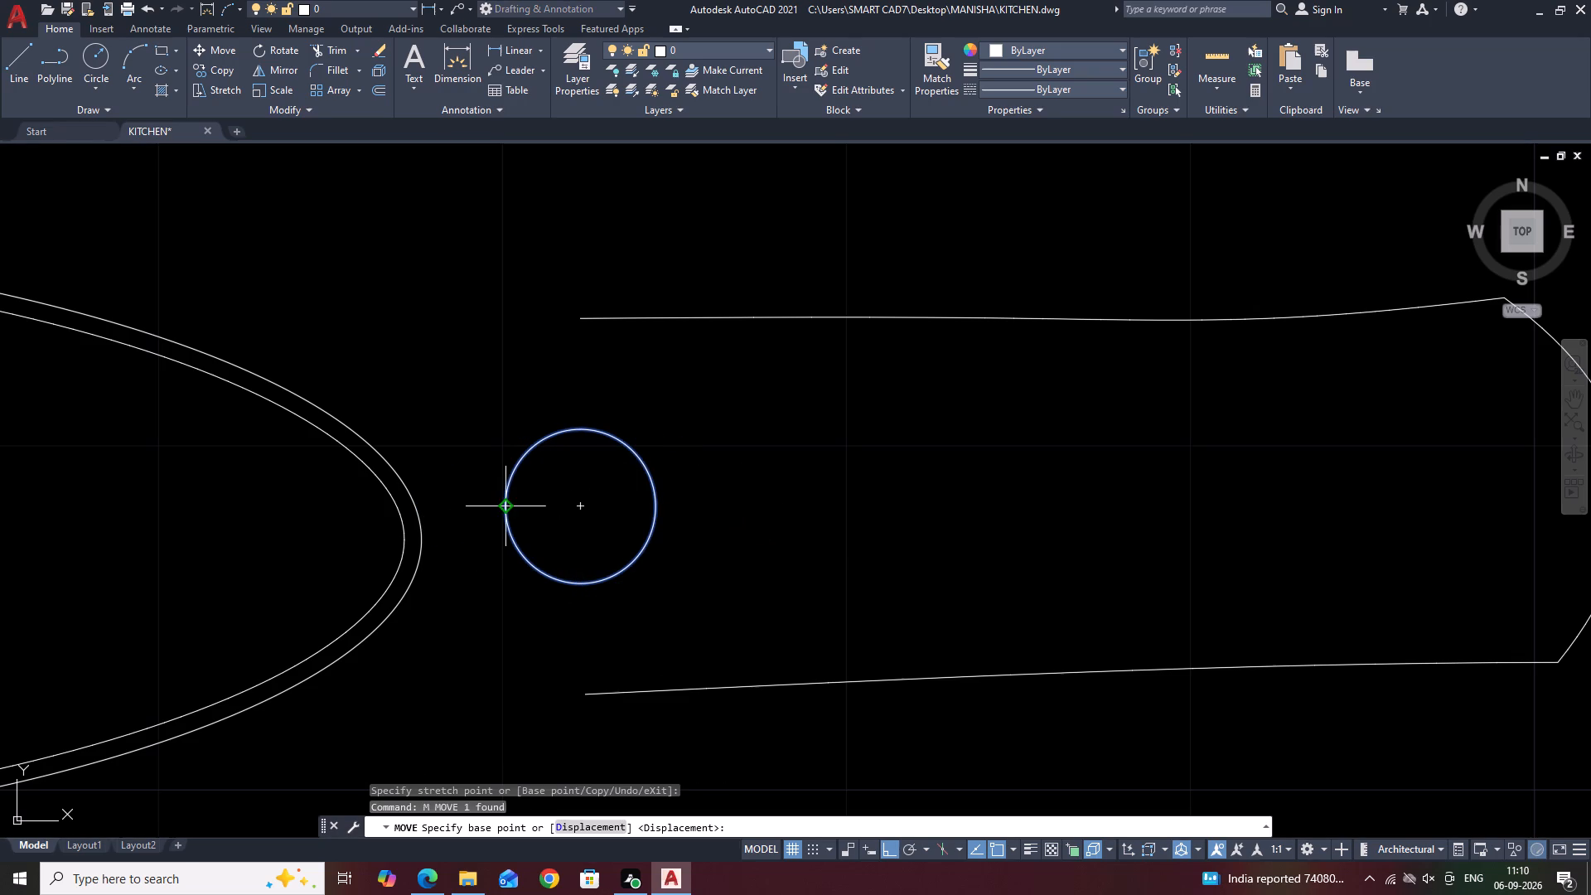
click(503, 501)
click(418, 511)
Scale down the three curves of the handle outline from a point near the small circle.
scroll(482, 505, down, 4)
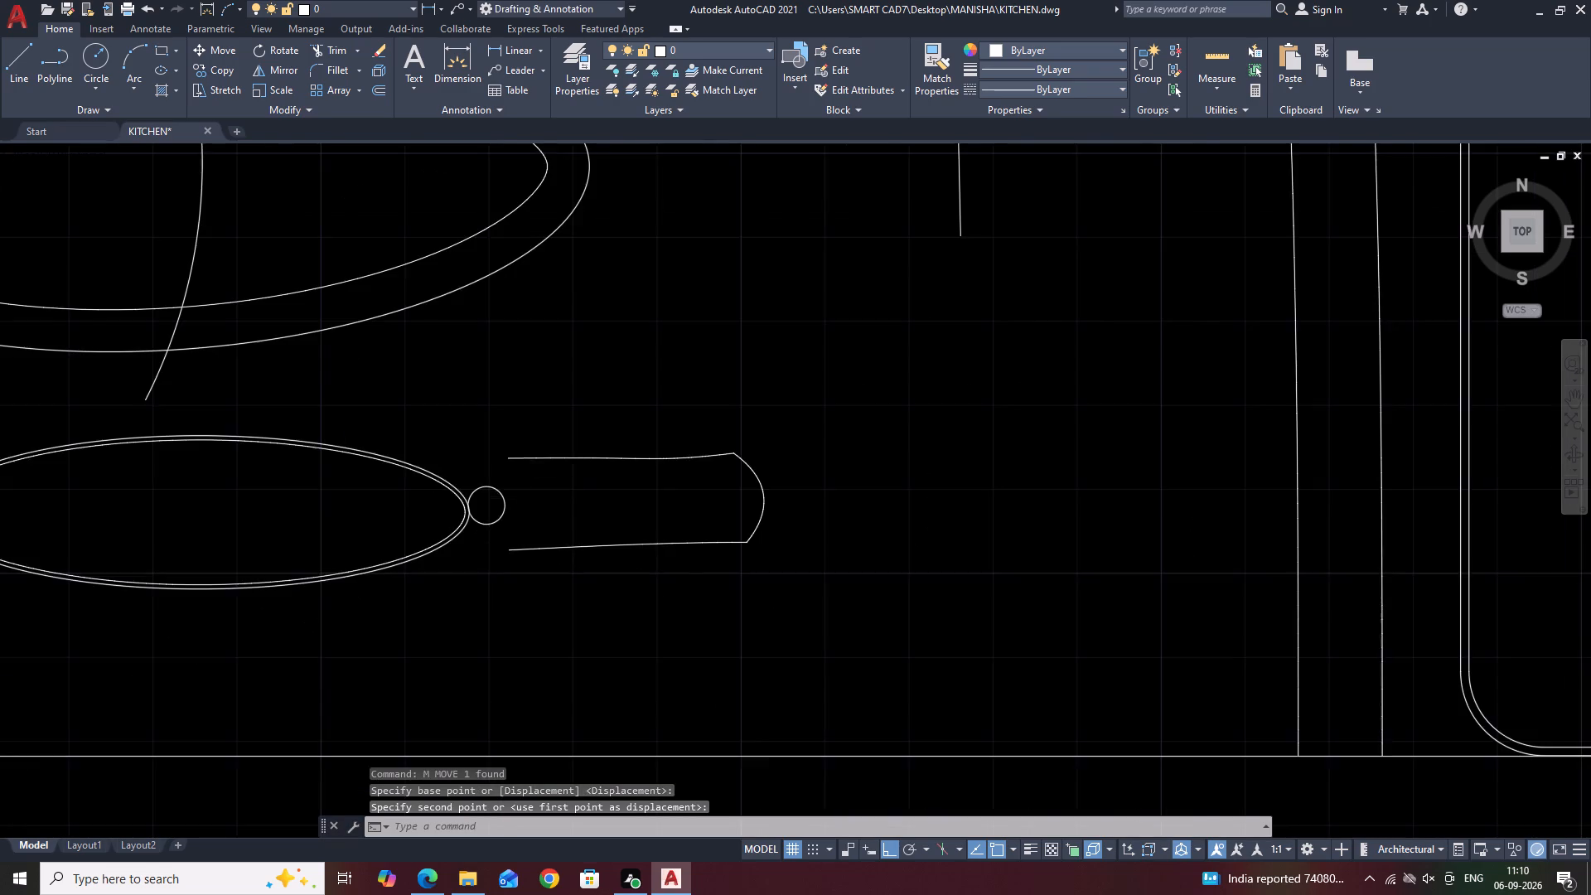
drag(740, 549, 730, 544)
click(653, 413)
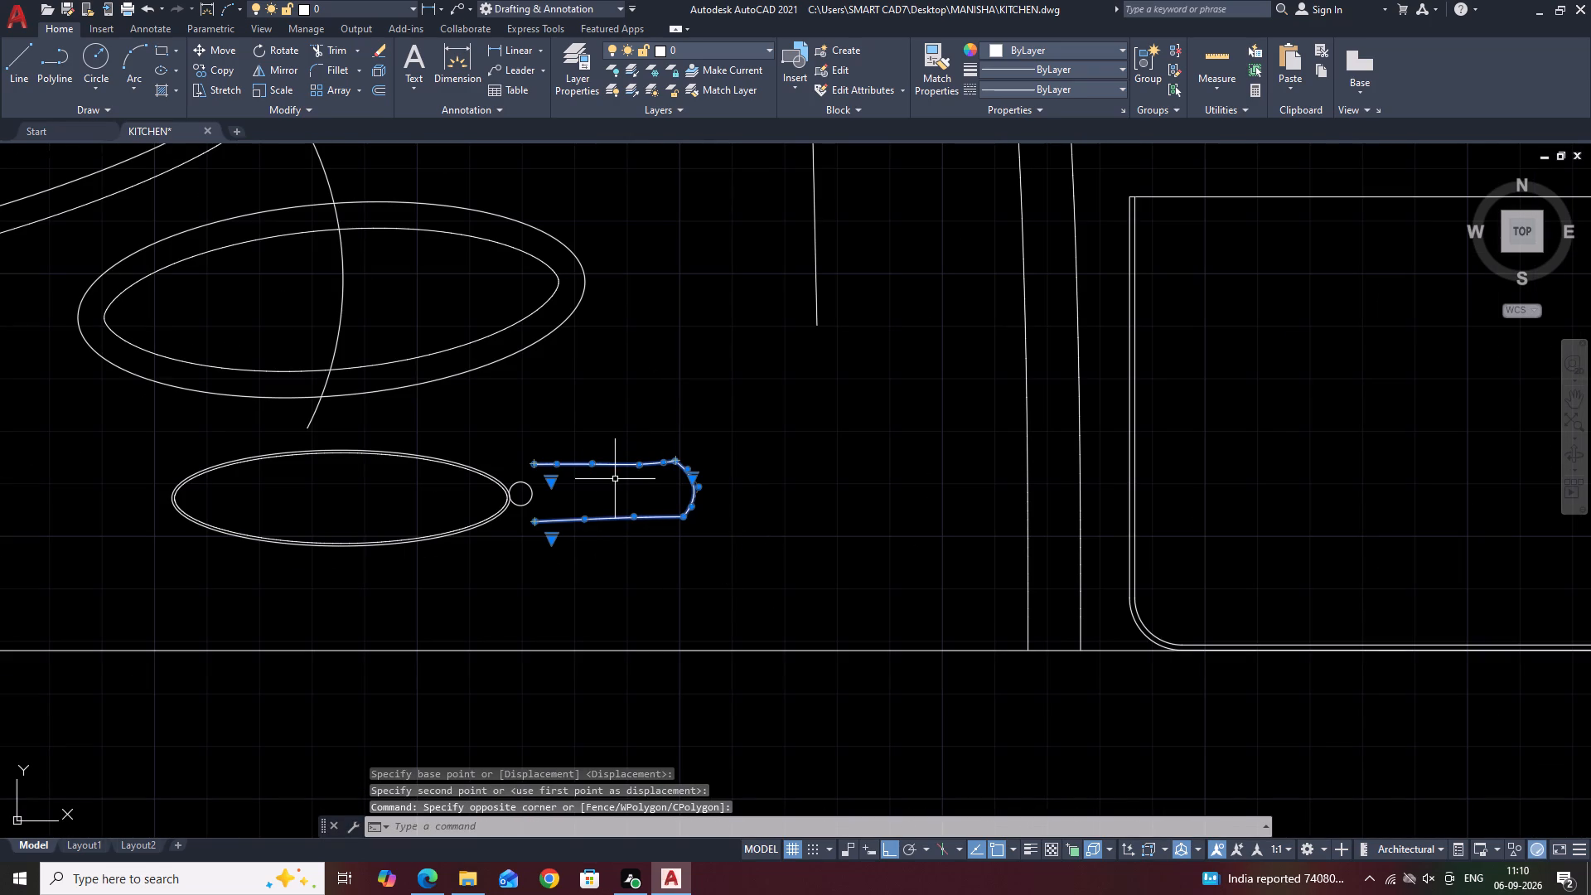
text(SC)
key(space)
scroll(549, 510, up, 2)
click(521, 490)
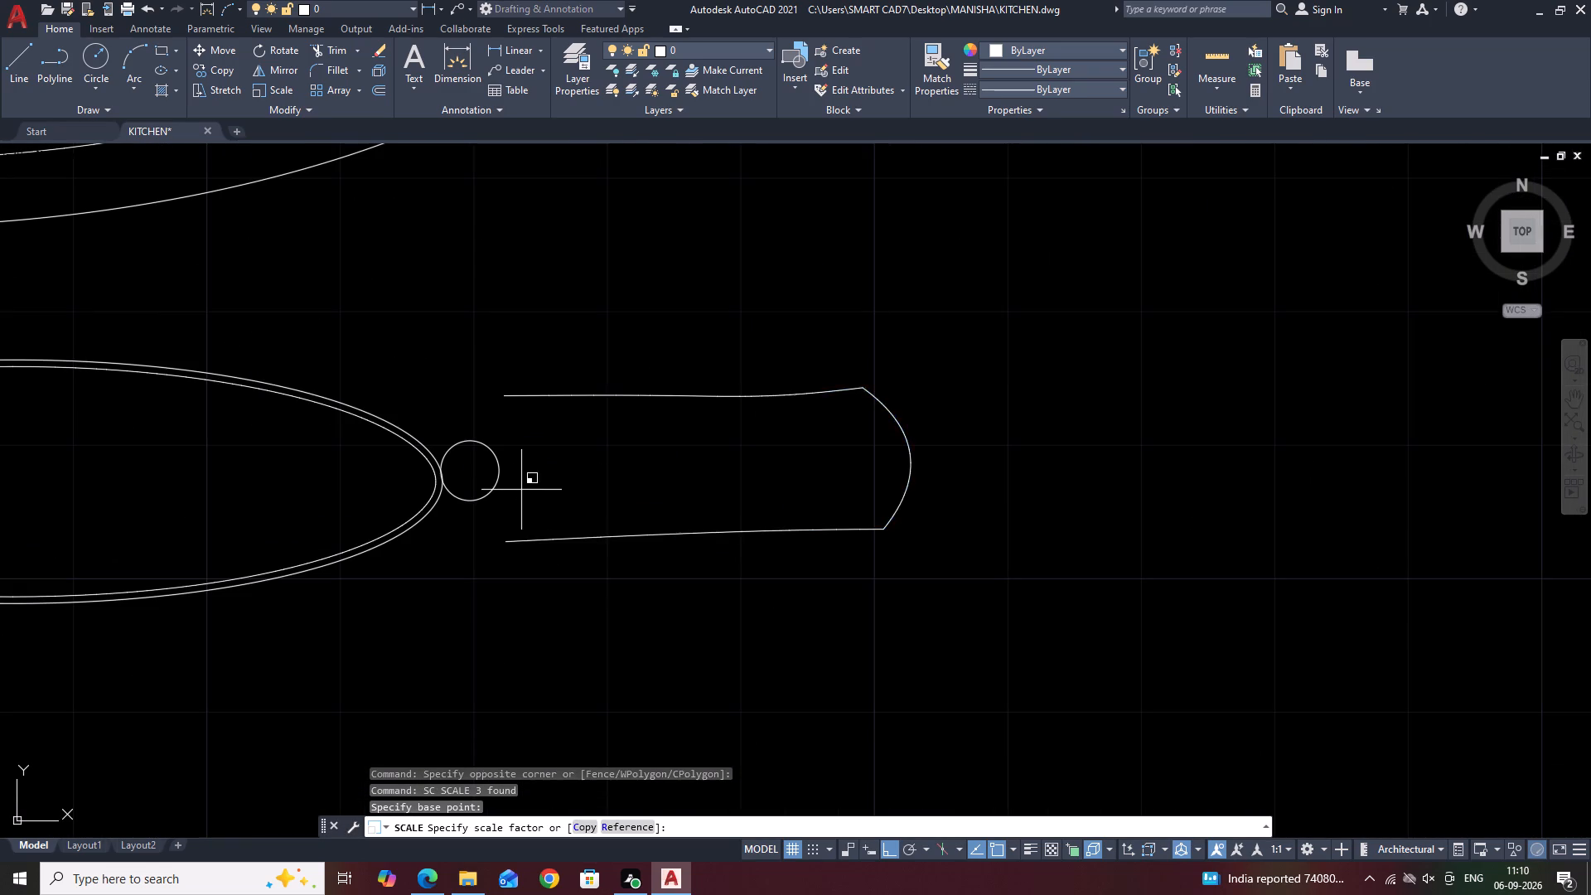
click(620, 498)
Move the reduced handle outline so that its lower curve starts at the small circle's bottom point.
click(761, 439)
drag(653, 510, 653, 525)
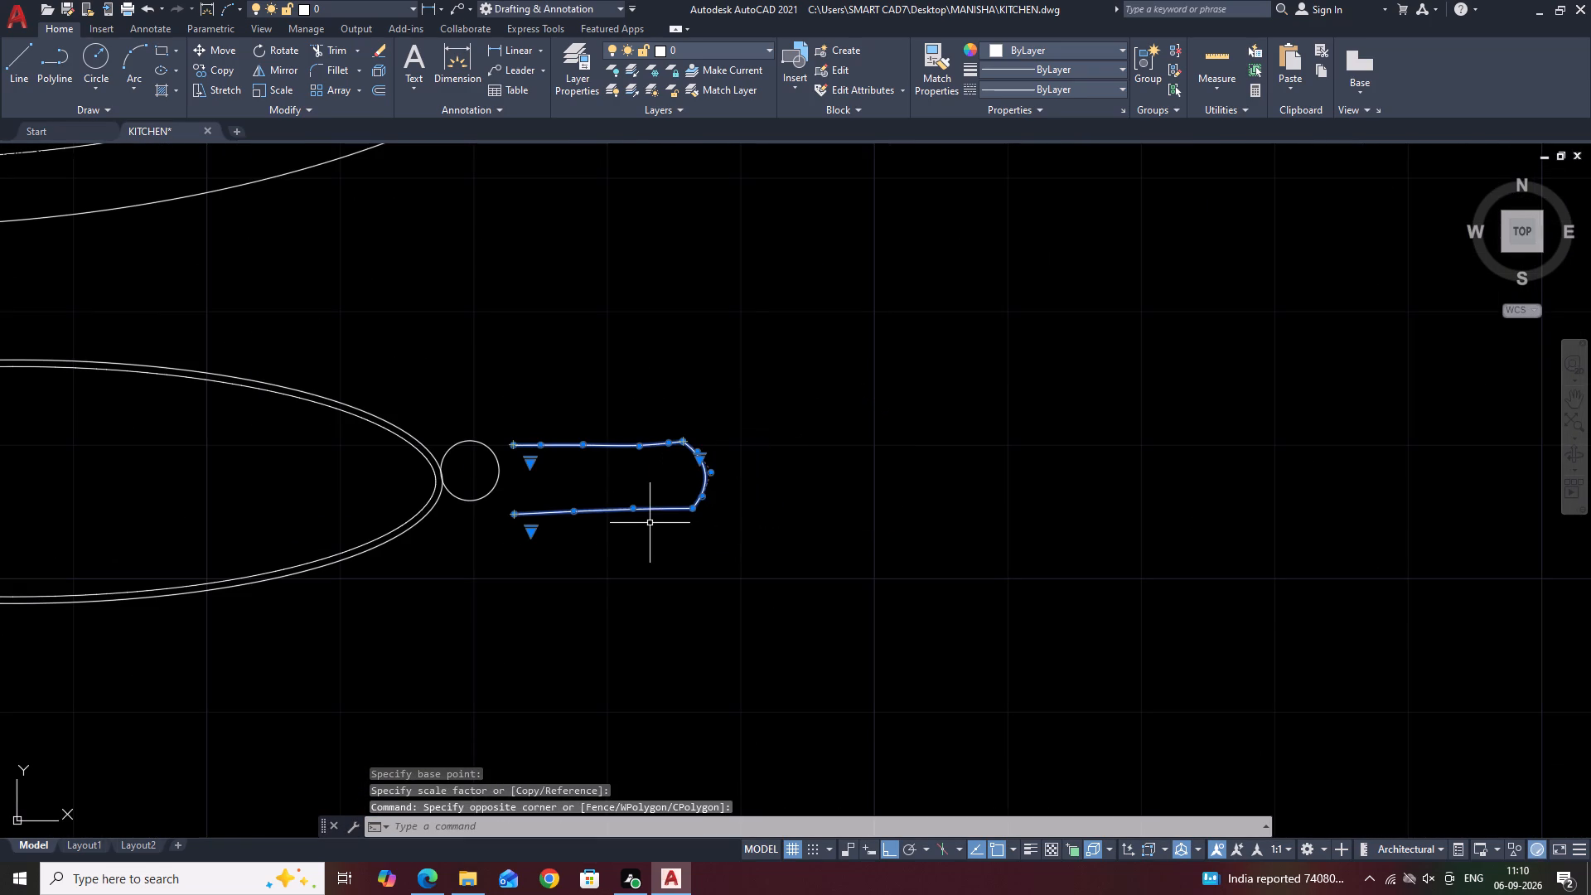
key(m)
key(space)
click(516, 520)
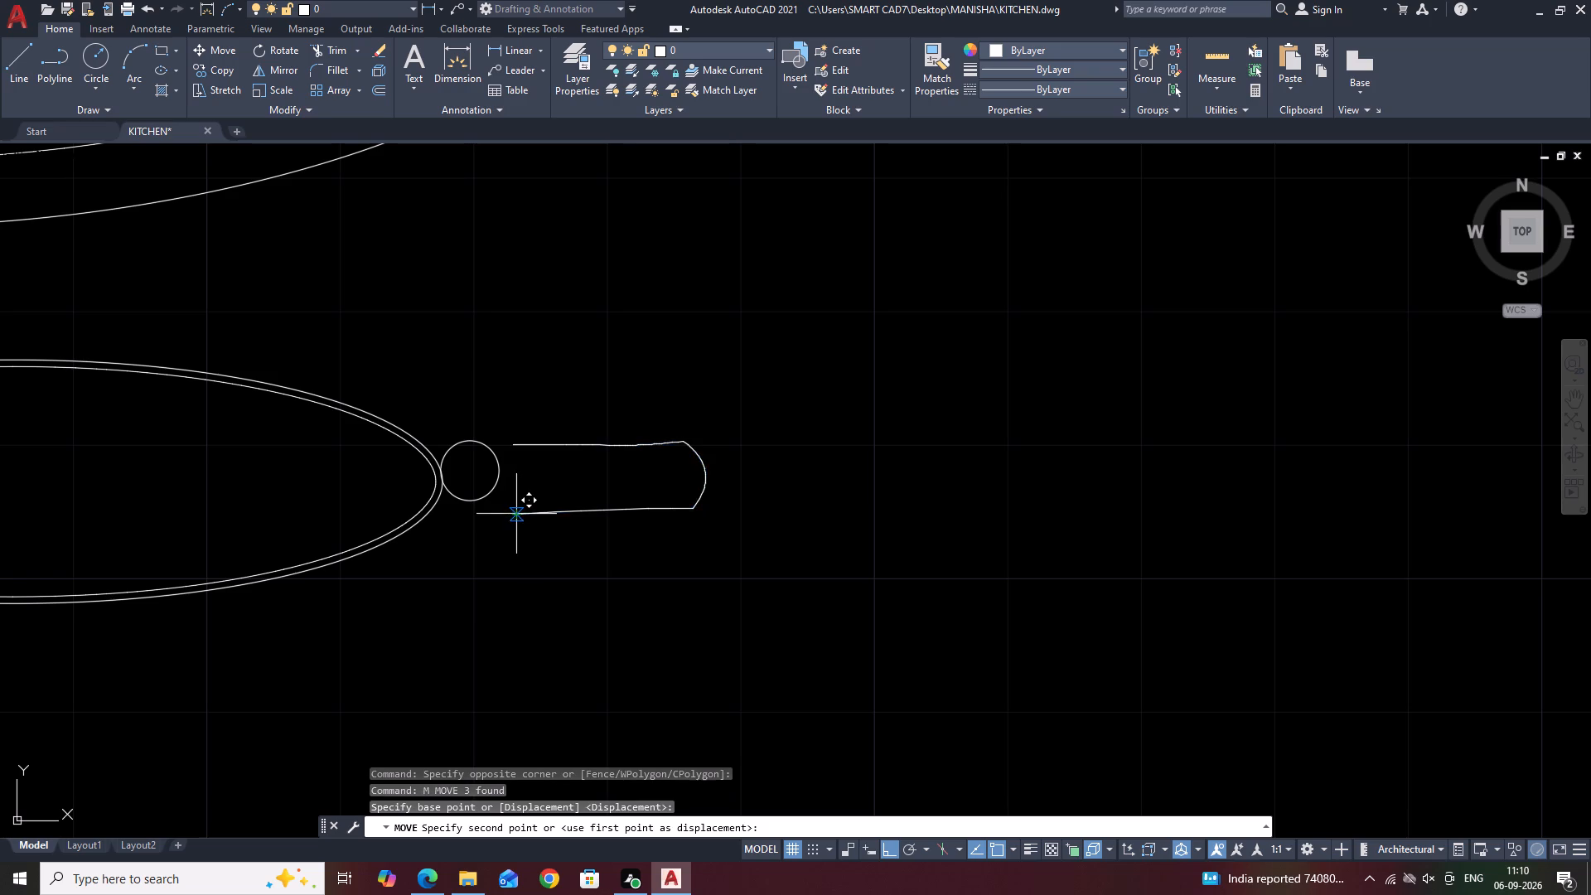
click(471, 500)
Stretch the open end of the handle's upper curve onto the top of the small circle.
click(584, 411)
click(559, 449)
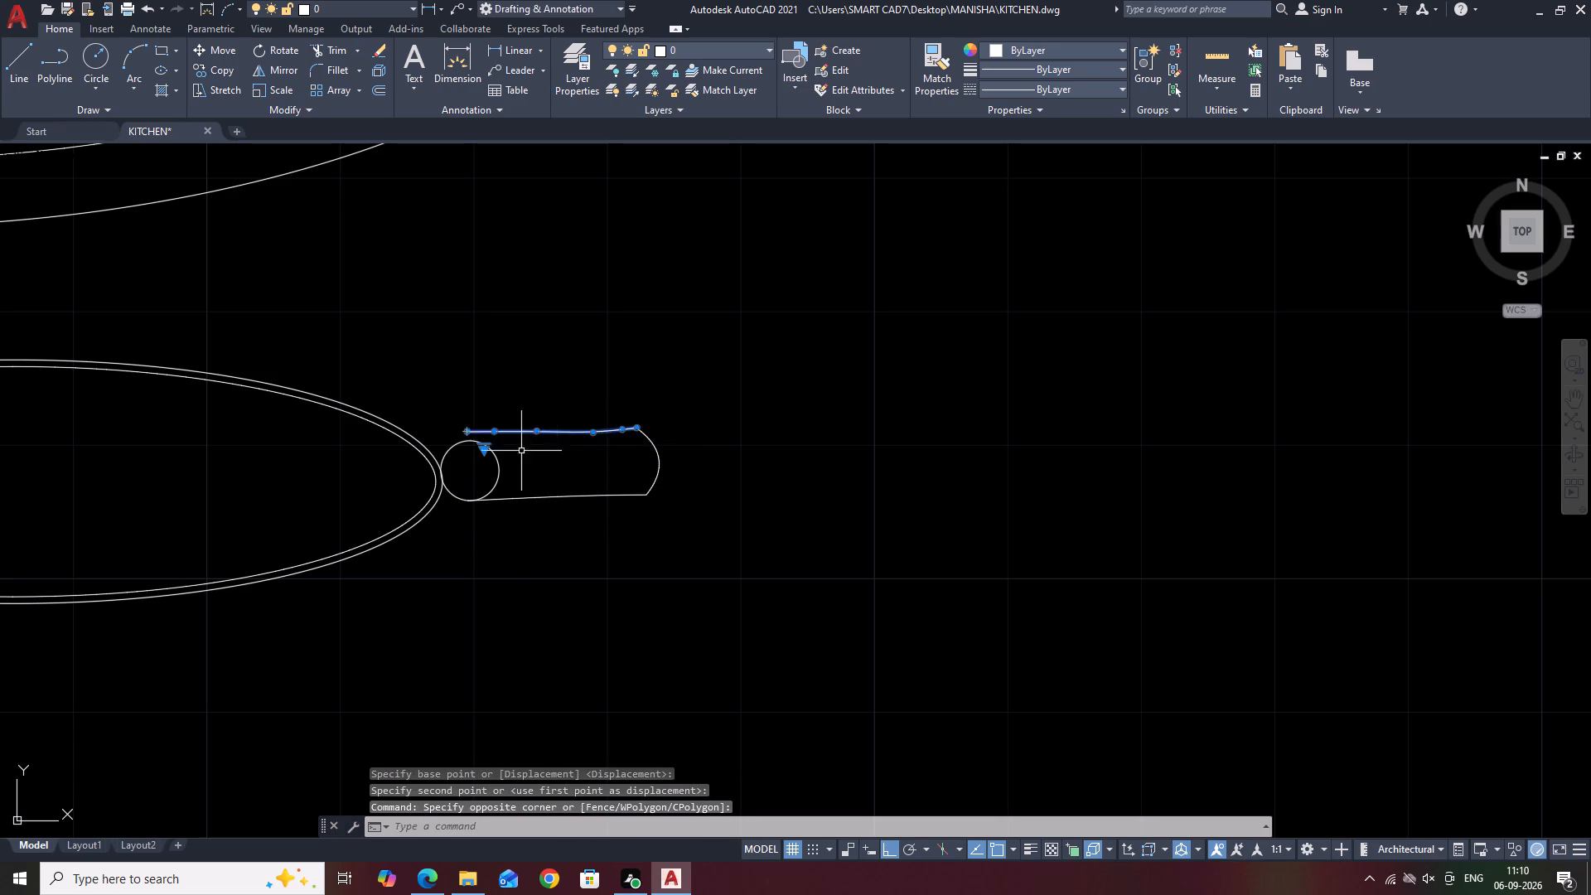
scroll(446, 433, up, 2)
click(495, 431)
click(488, 454)
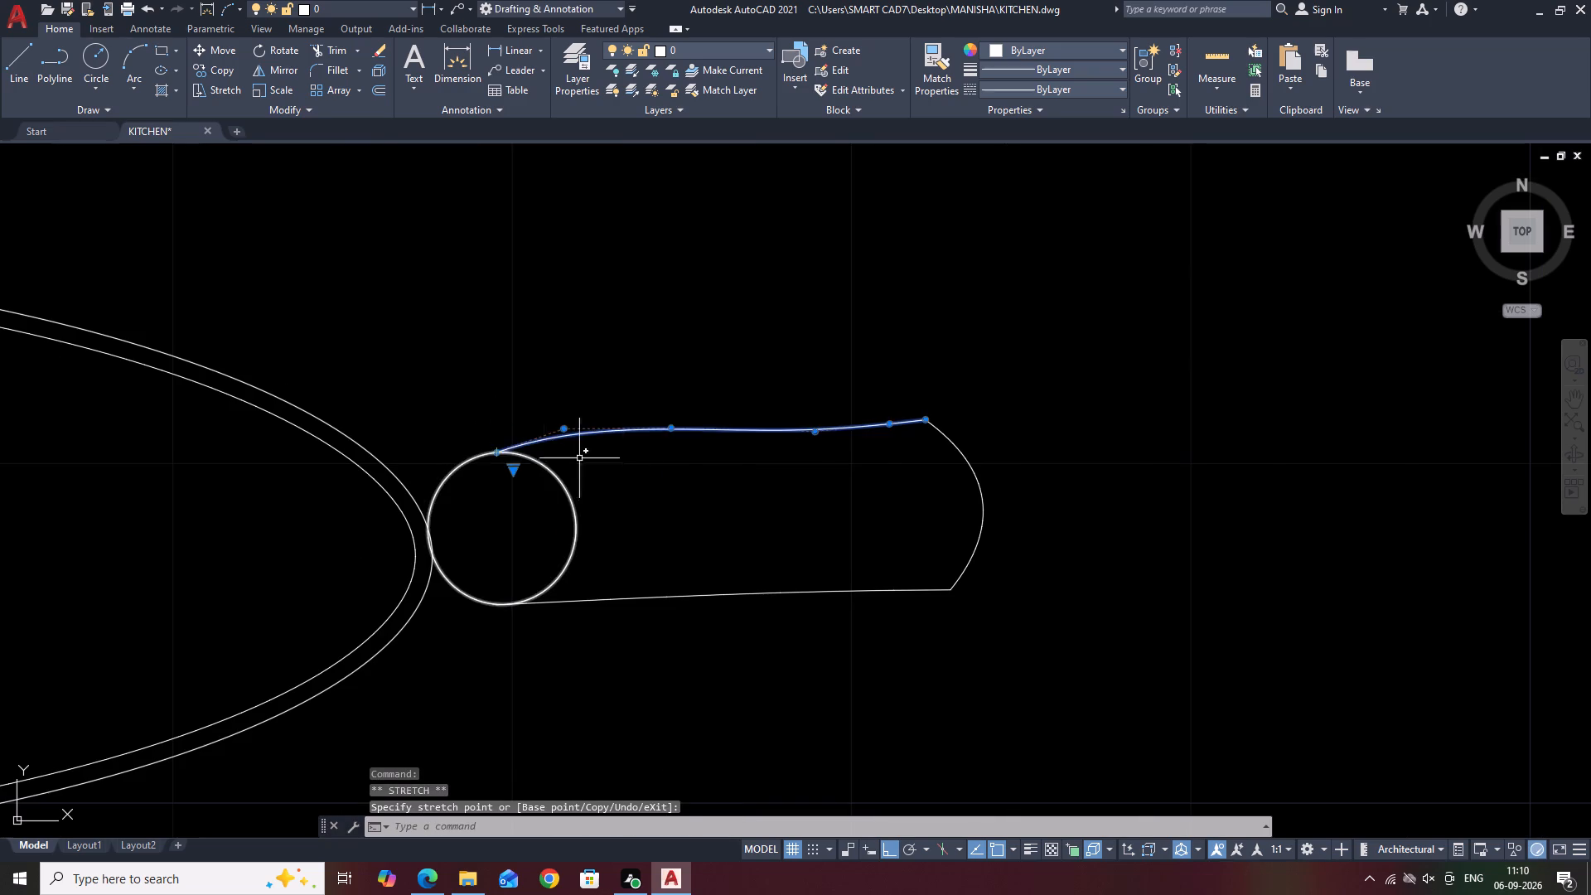
scroll(747, 457, down, 1)
key(Escape)
Scale up the thin-rimmed ellipse together with its handle from the ellipse end opposite the handle.
scroll(846, 439, down, 5)
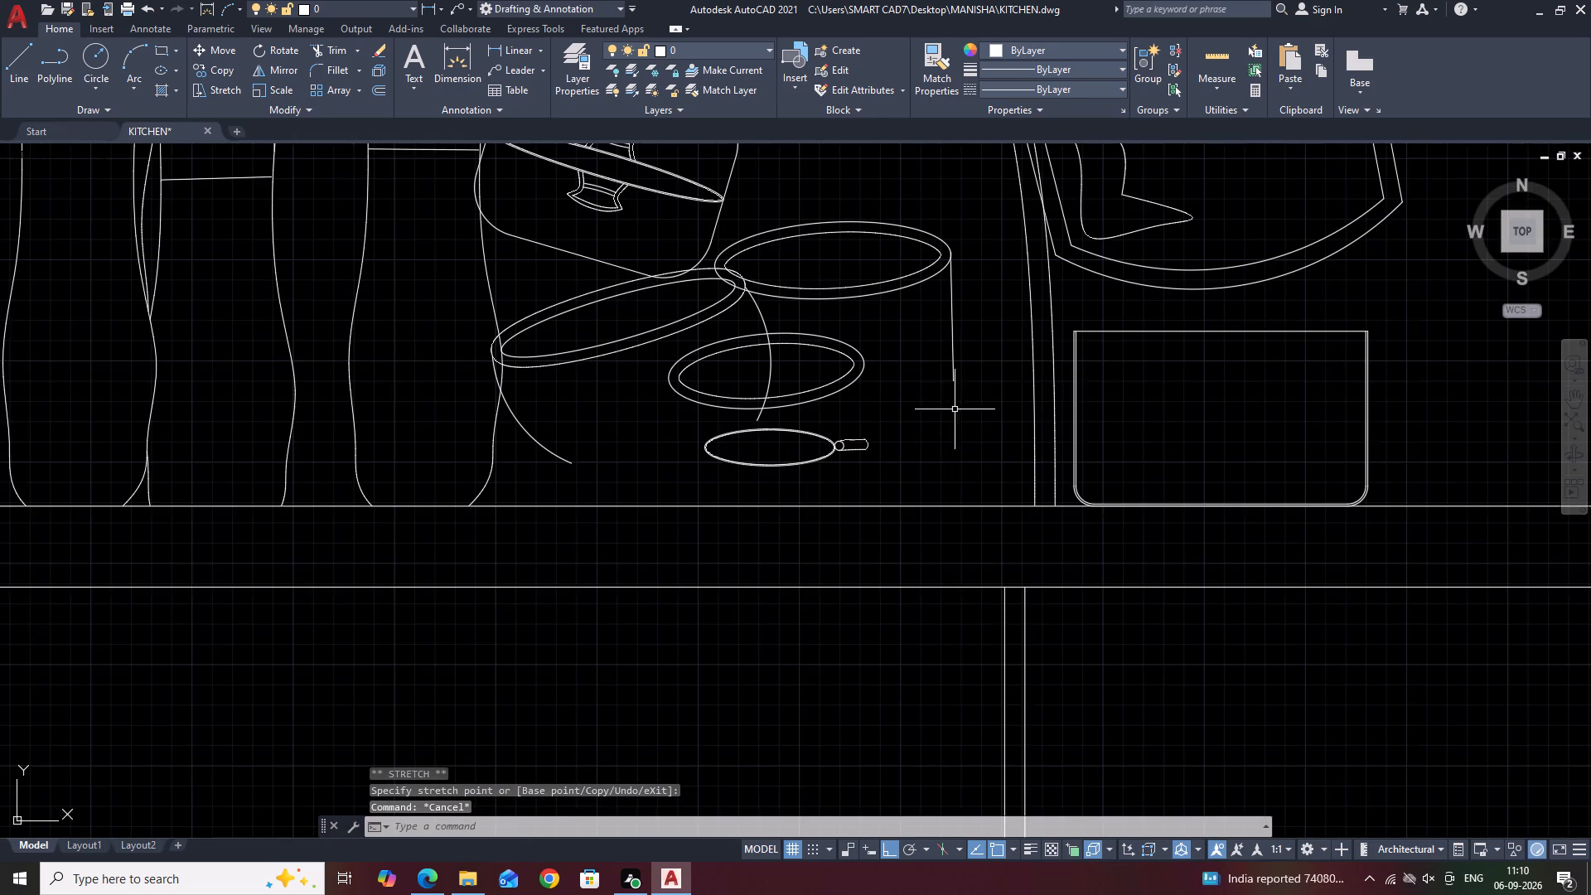
middle_drag(936, 420, 859, 442)
scroll(840, 457, down, 2)
middle_drag(1151, 407, 1066, 447)
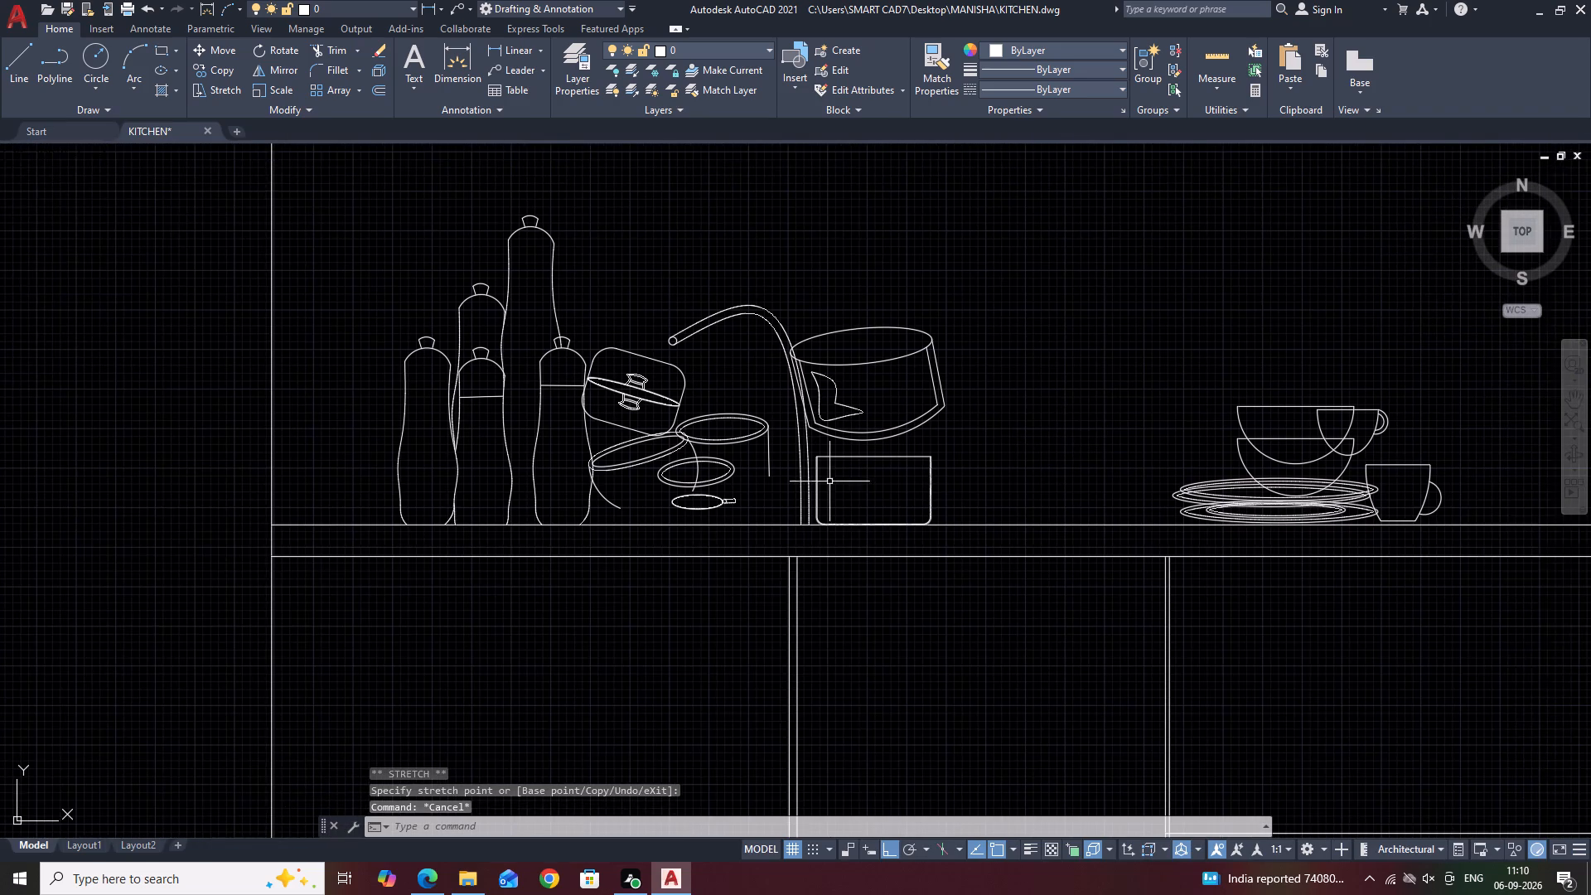
scroll(695, 510, up, 3)
drag(546, 427, 573, 448)
click(959, 583)
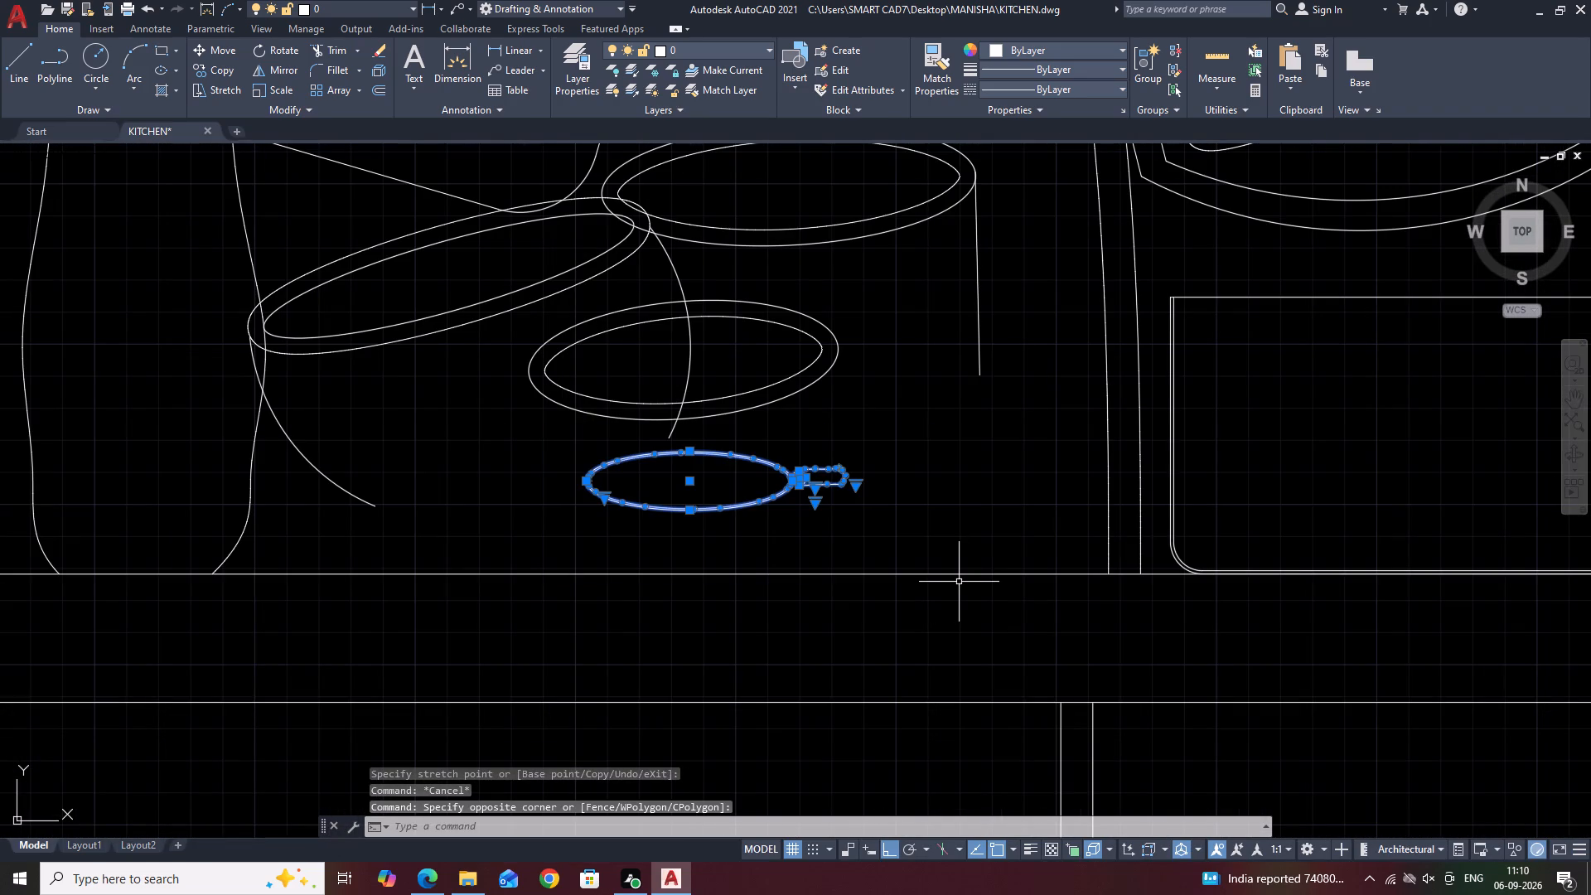
key(s)
key(c)
key(space)
click(592, 485)
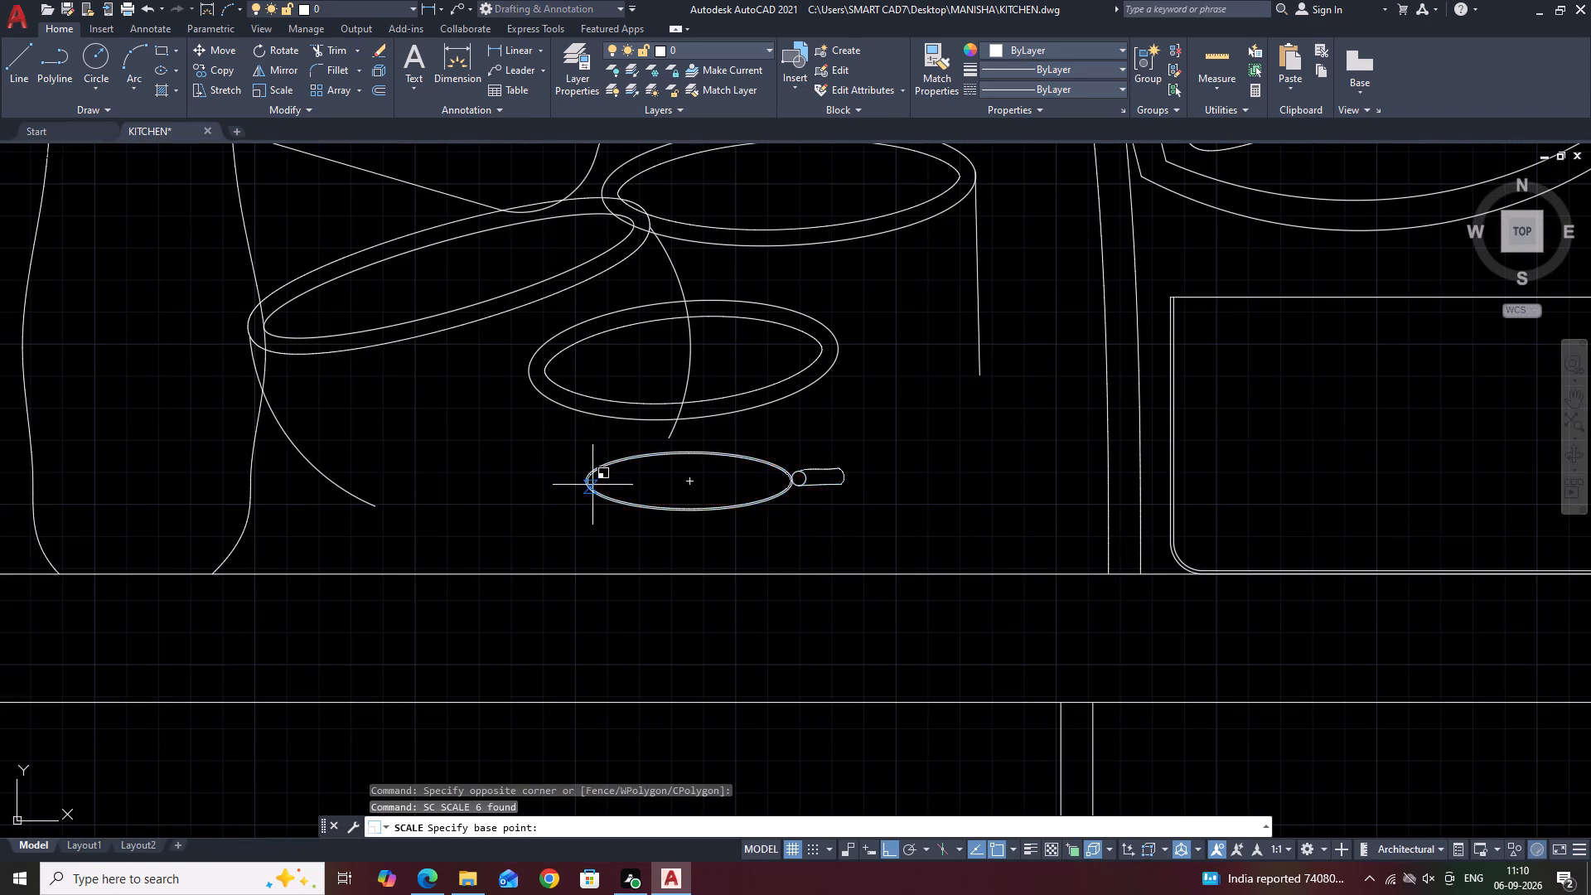
click(800, 482)
scroll(832, 383, down, 3)
key(Escape)
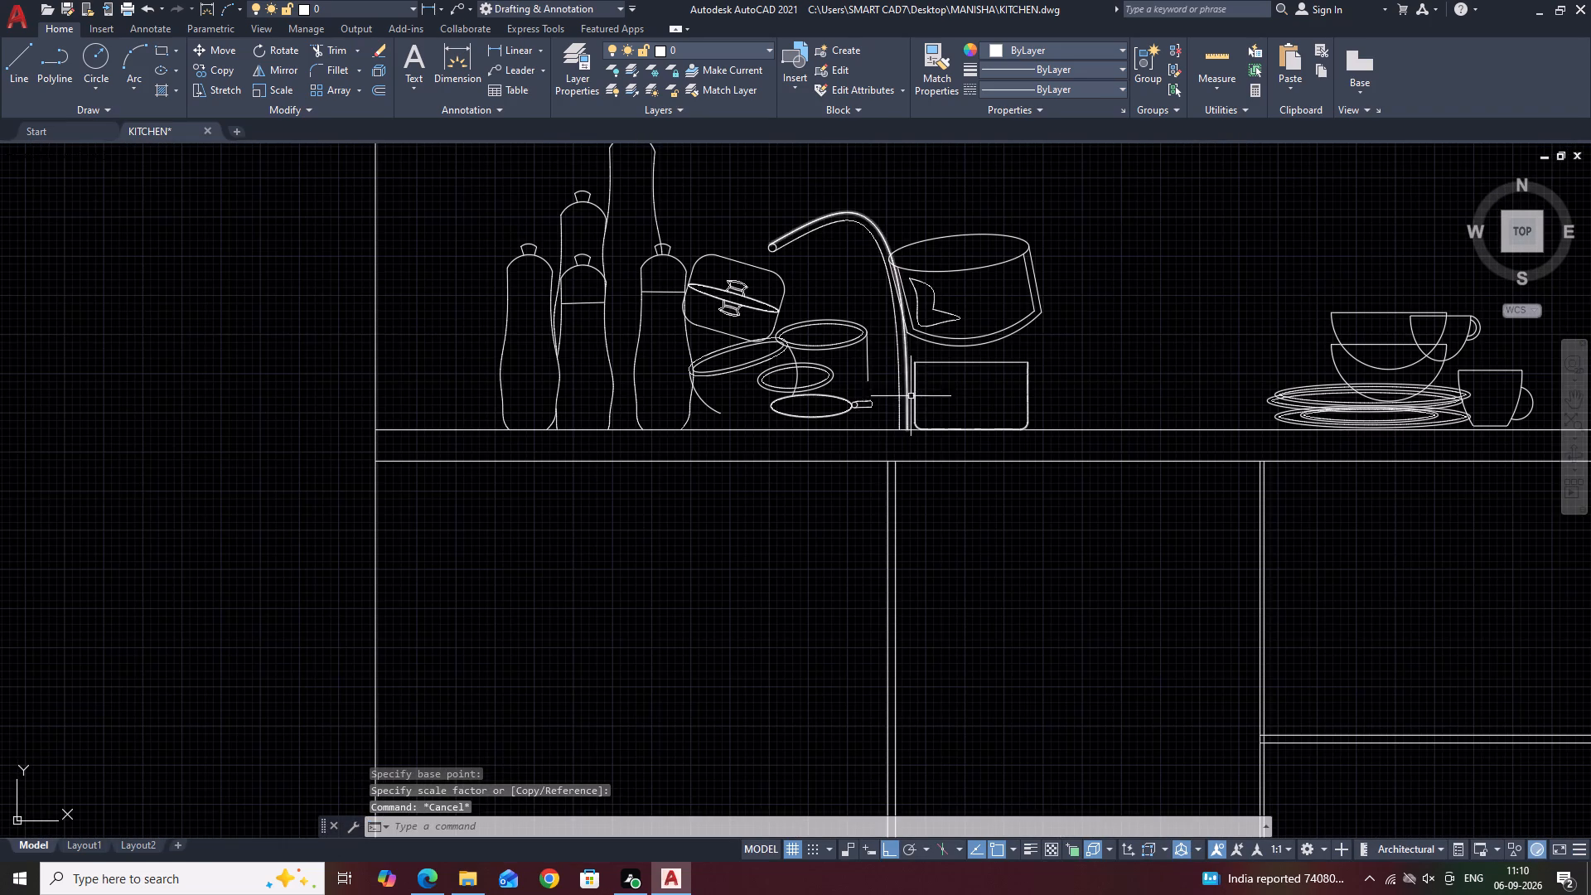
Reshape the tilted vessel's side arc beside the middle vessel, shifting its lower end outward along the thin-rimmed ellipse.
middle_drag(1013, 391, 812, 388)
scroll(789, 392, down, 3)
scroll(691, 359, up, 2)
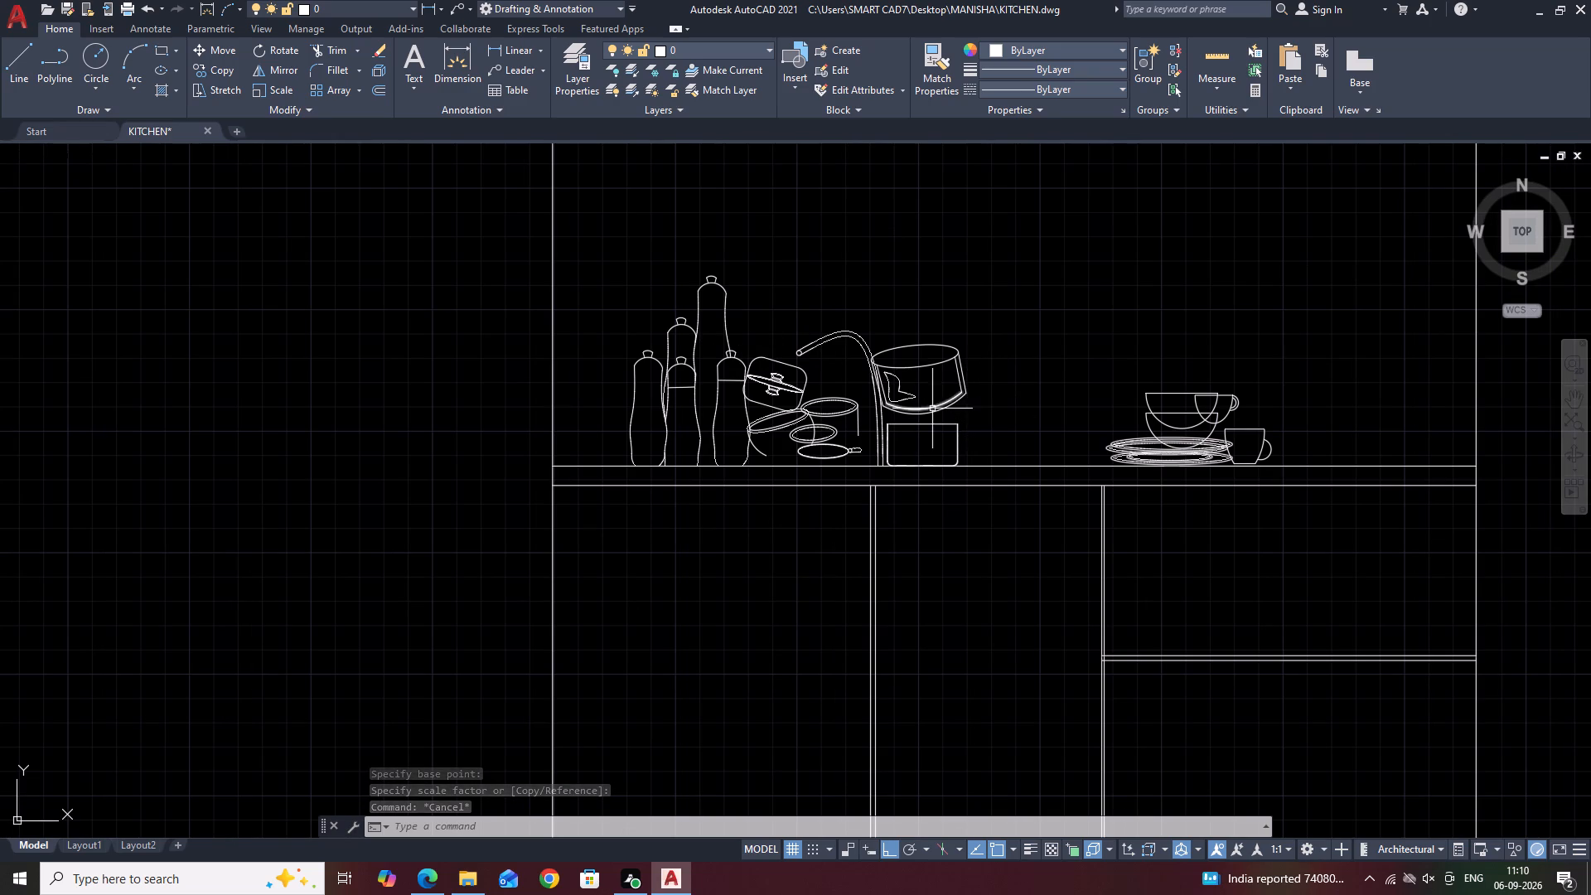
scroll(757, 451, up, 3)
middle_drag(957, 331, 926, 385)
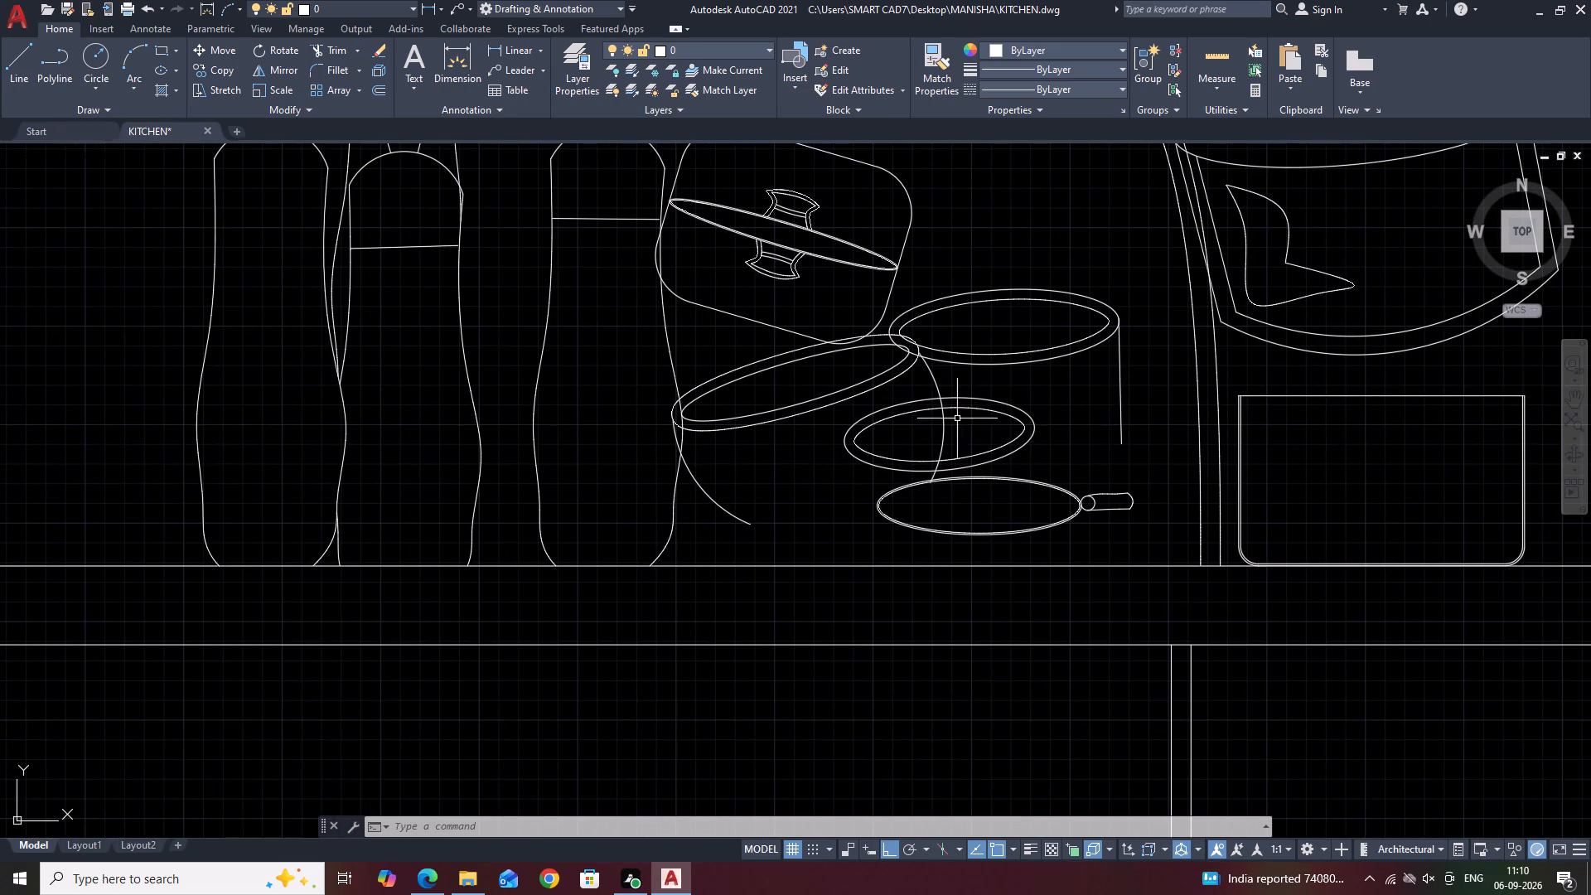
click(934, 373)
scroll(924, 423, up, 2)
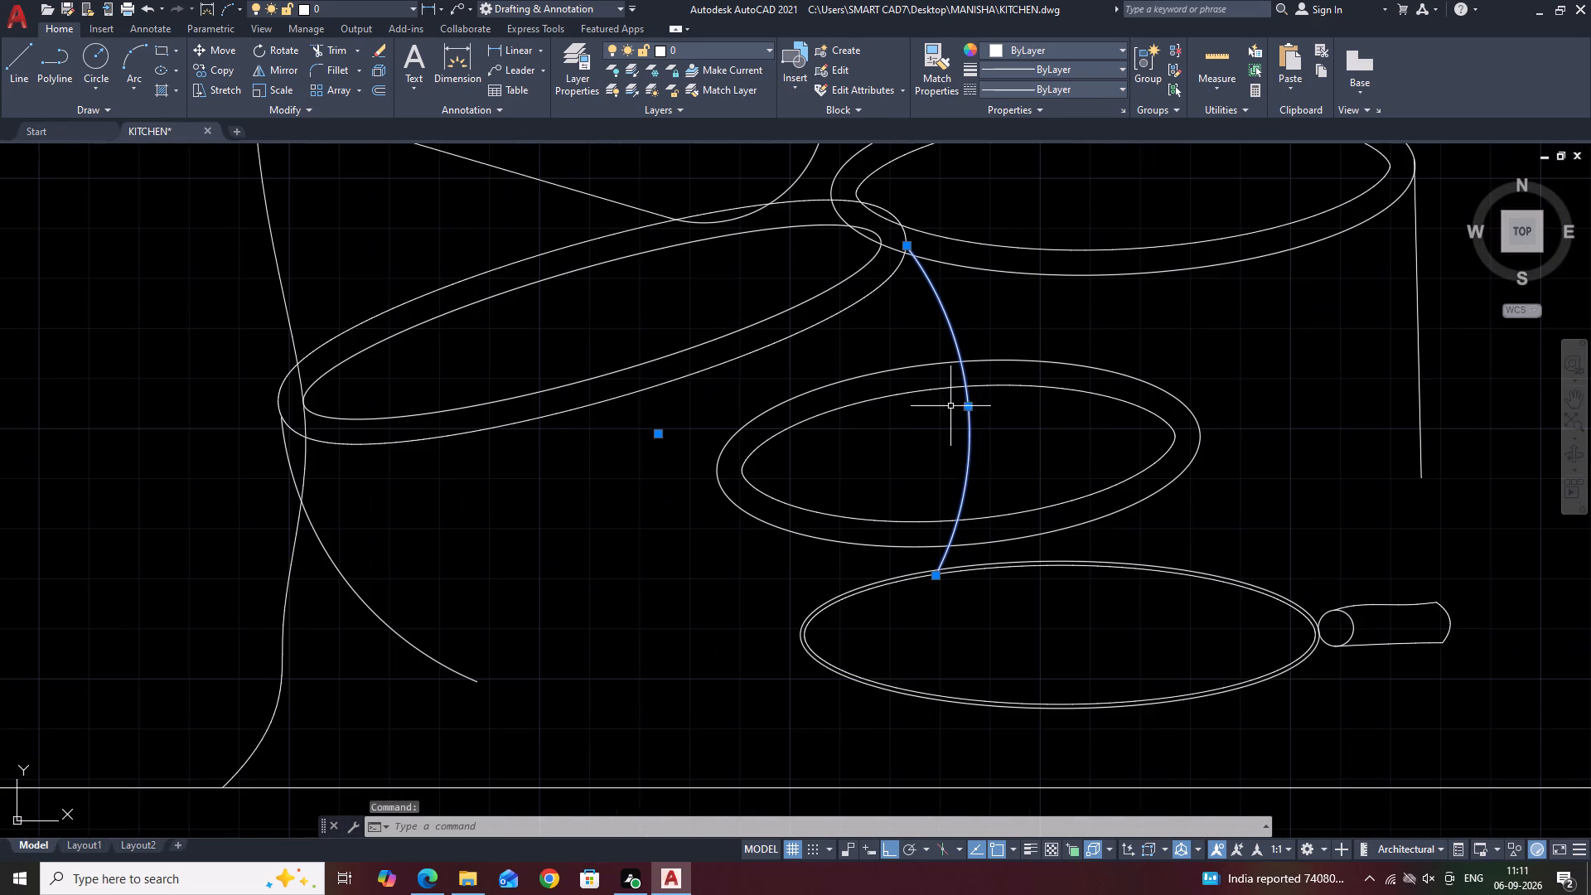
click(971, 406)
click(952, 429)
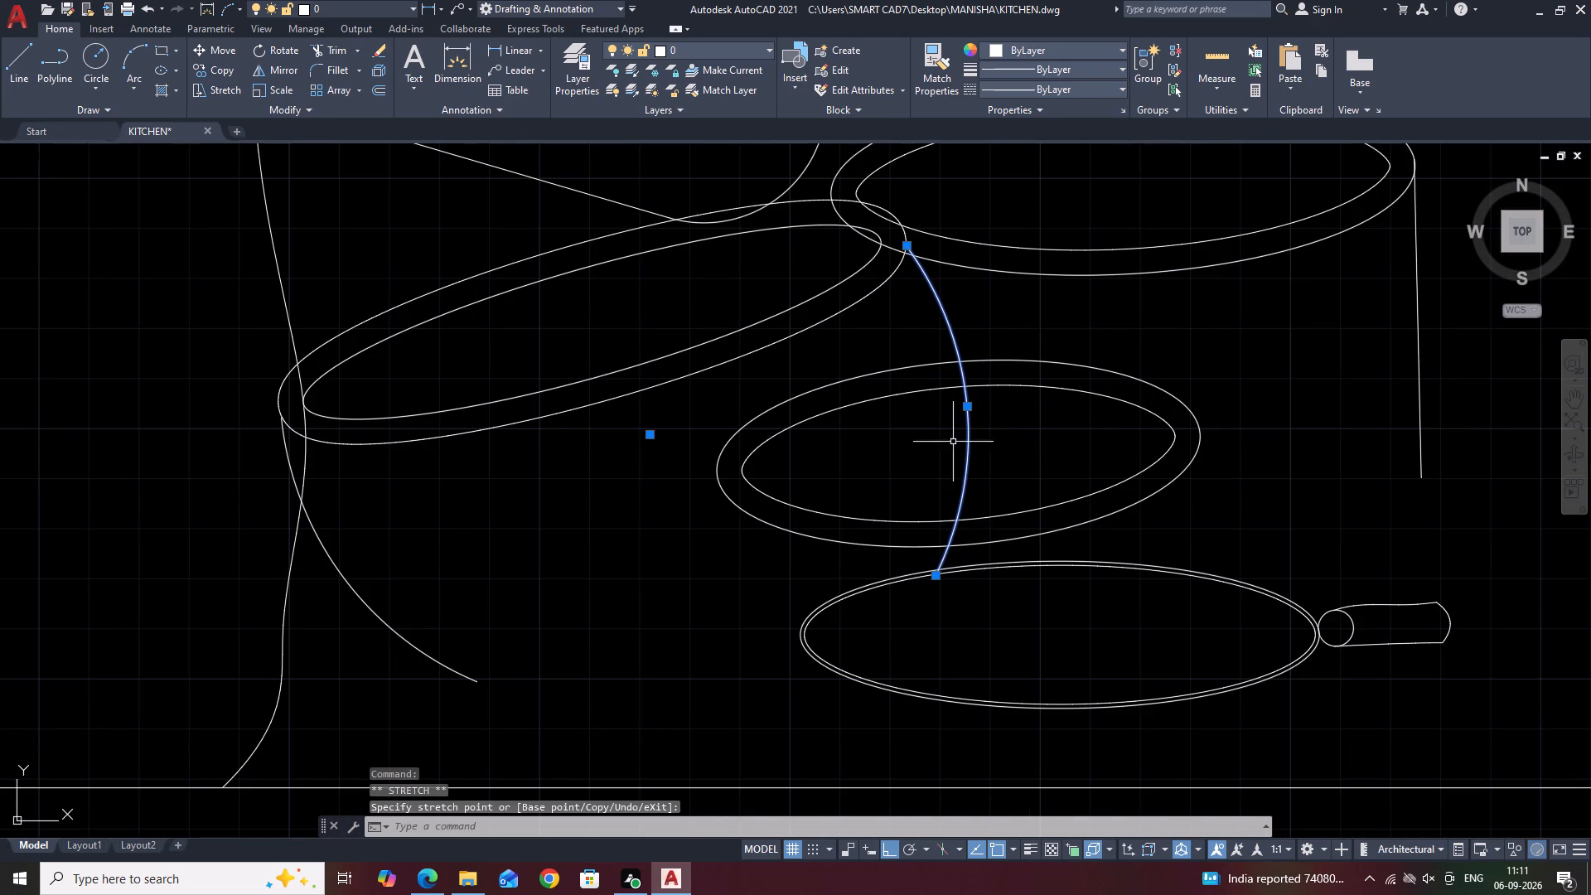
scroll(940, 578, up, 2)
click(924, 573)
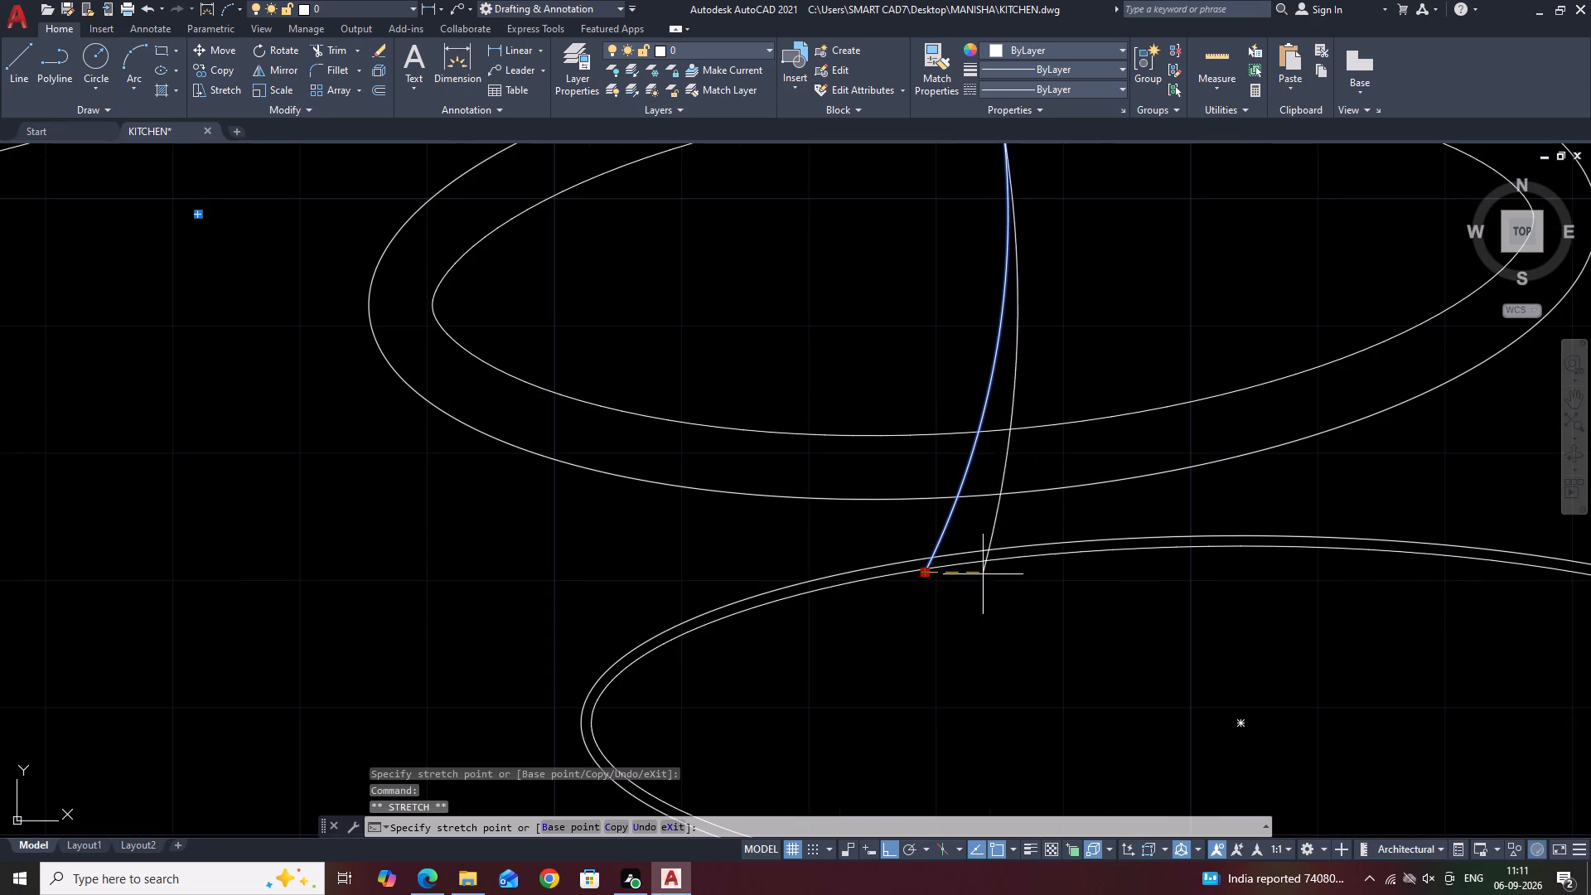
click(1025, 567)
Reshape the tilted vessel's other side arc beside the bottles by pulling its lower end outward and bending its middle.
scroll(1023, 563, down, 4)
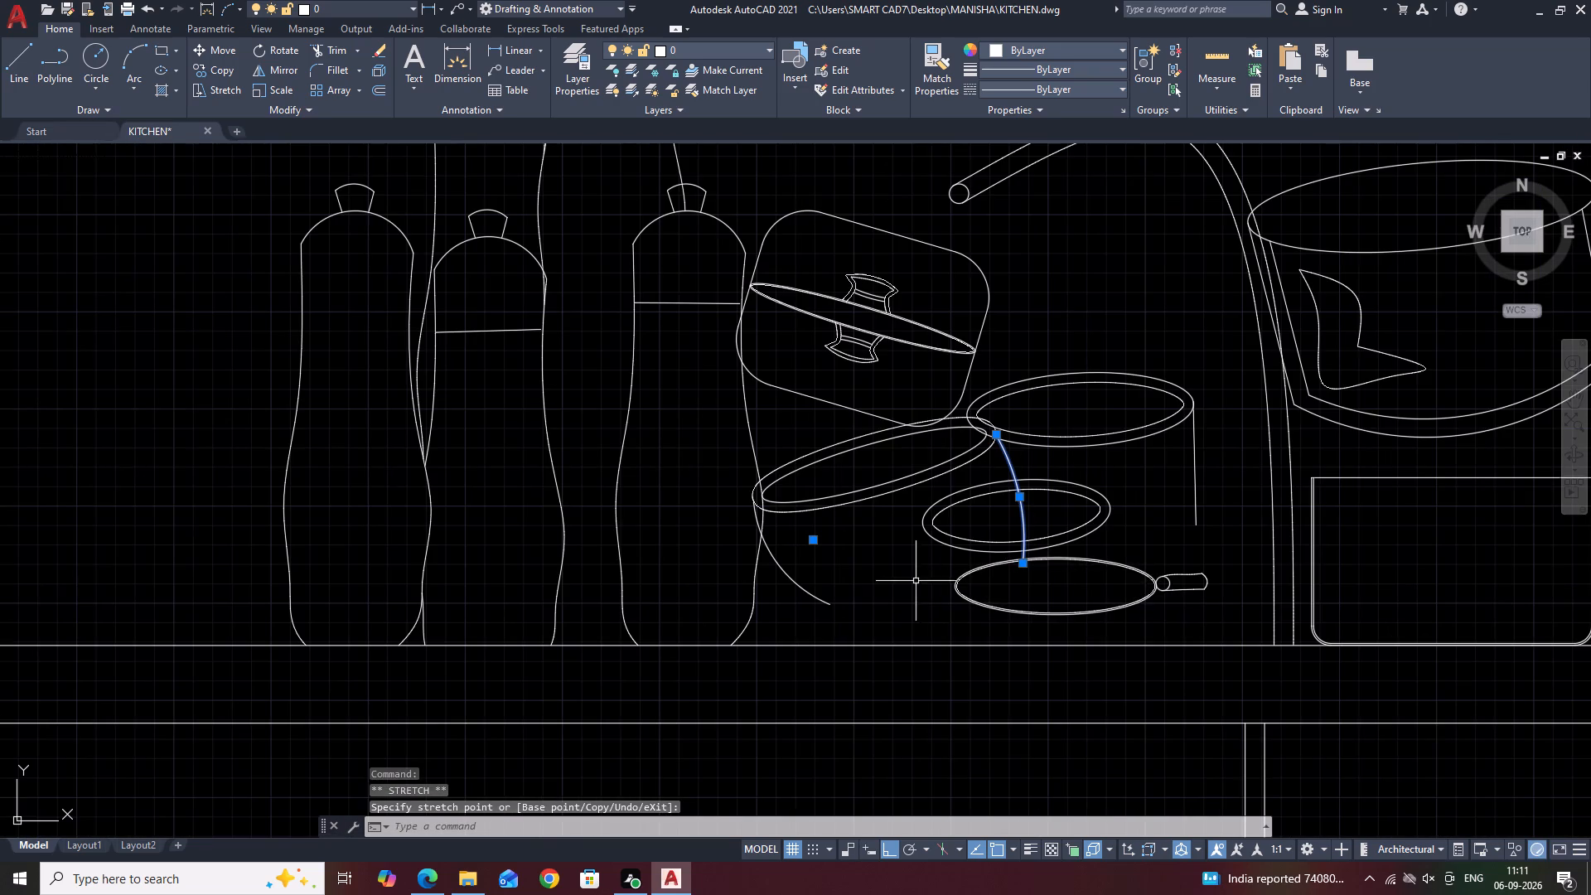
scroll(822, 601, up, 2)
drag(854, 532, 850, 540)
drag(783, 579, 772, 584)
click(837, 610)
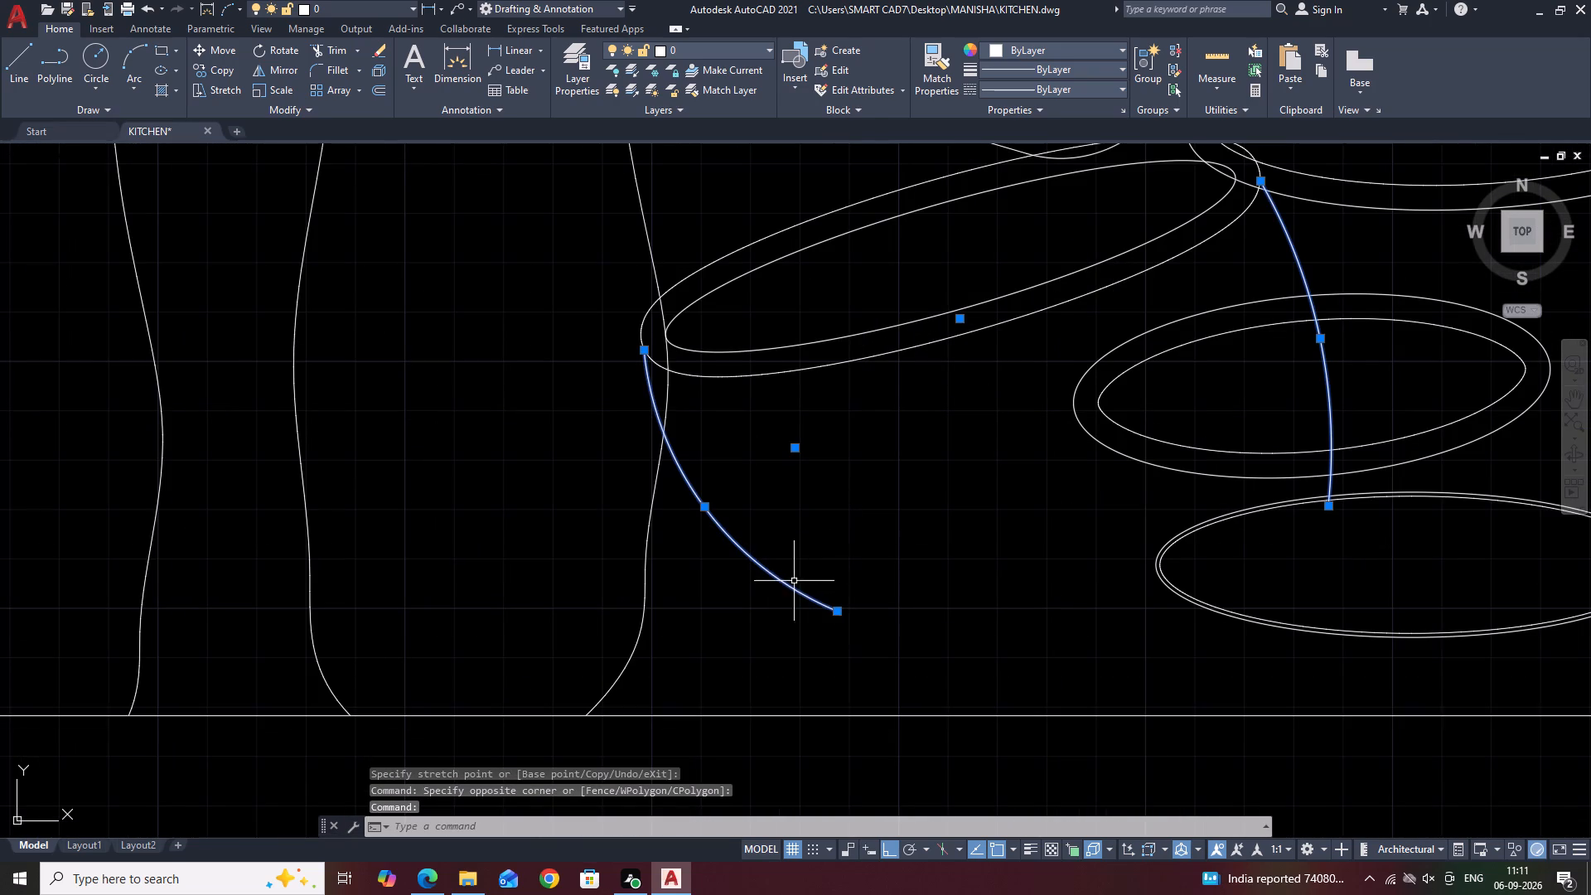
click(839, 612)
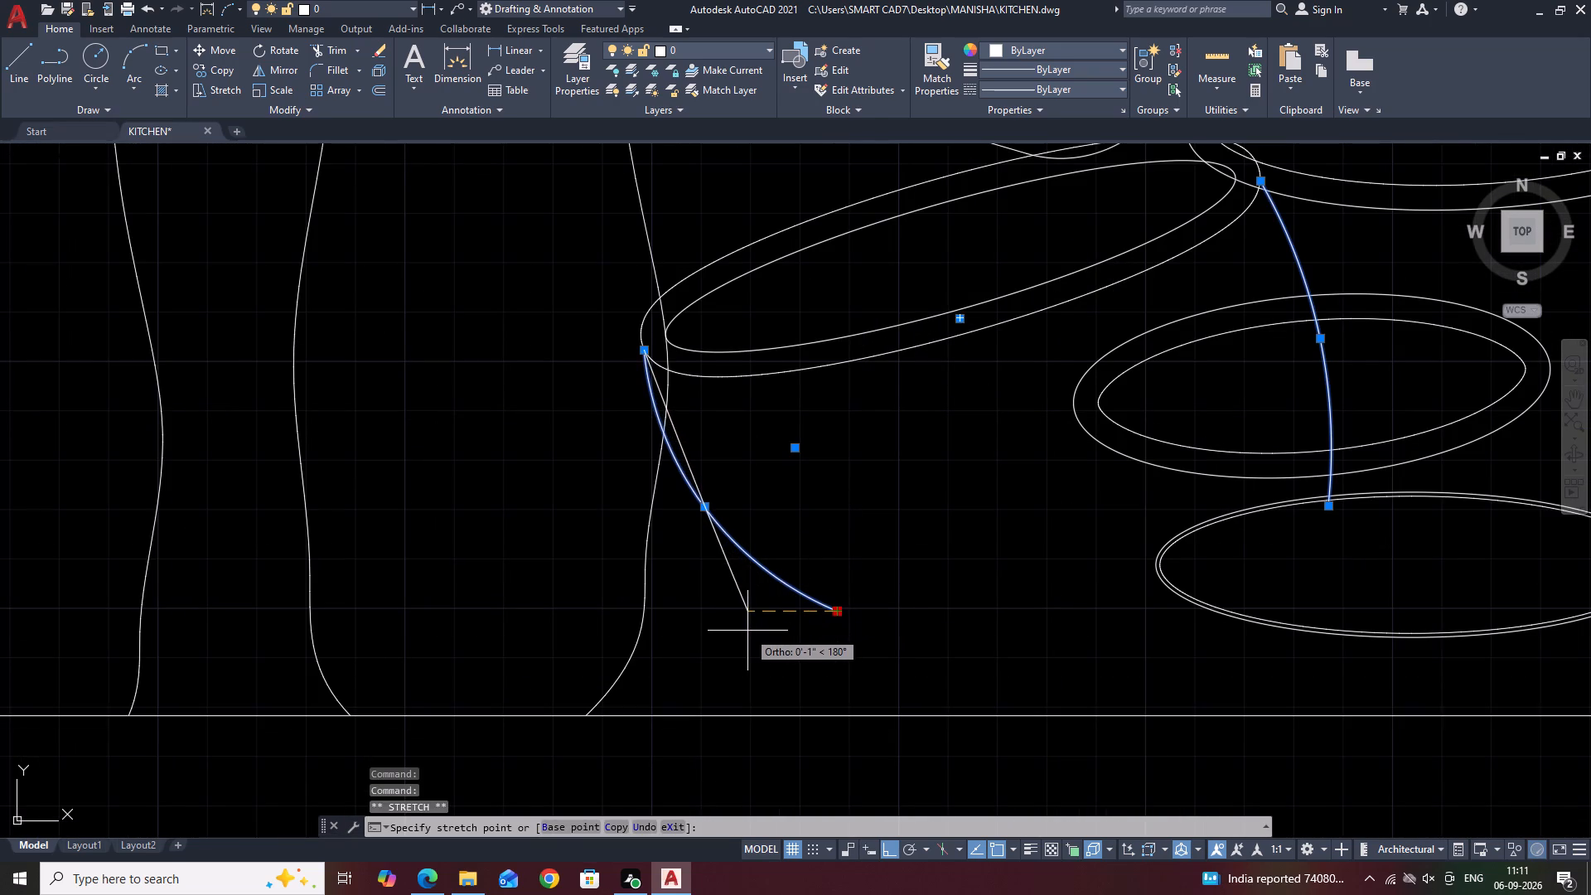
click(761, 623)
click(697, 481)
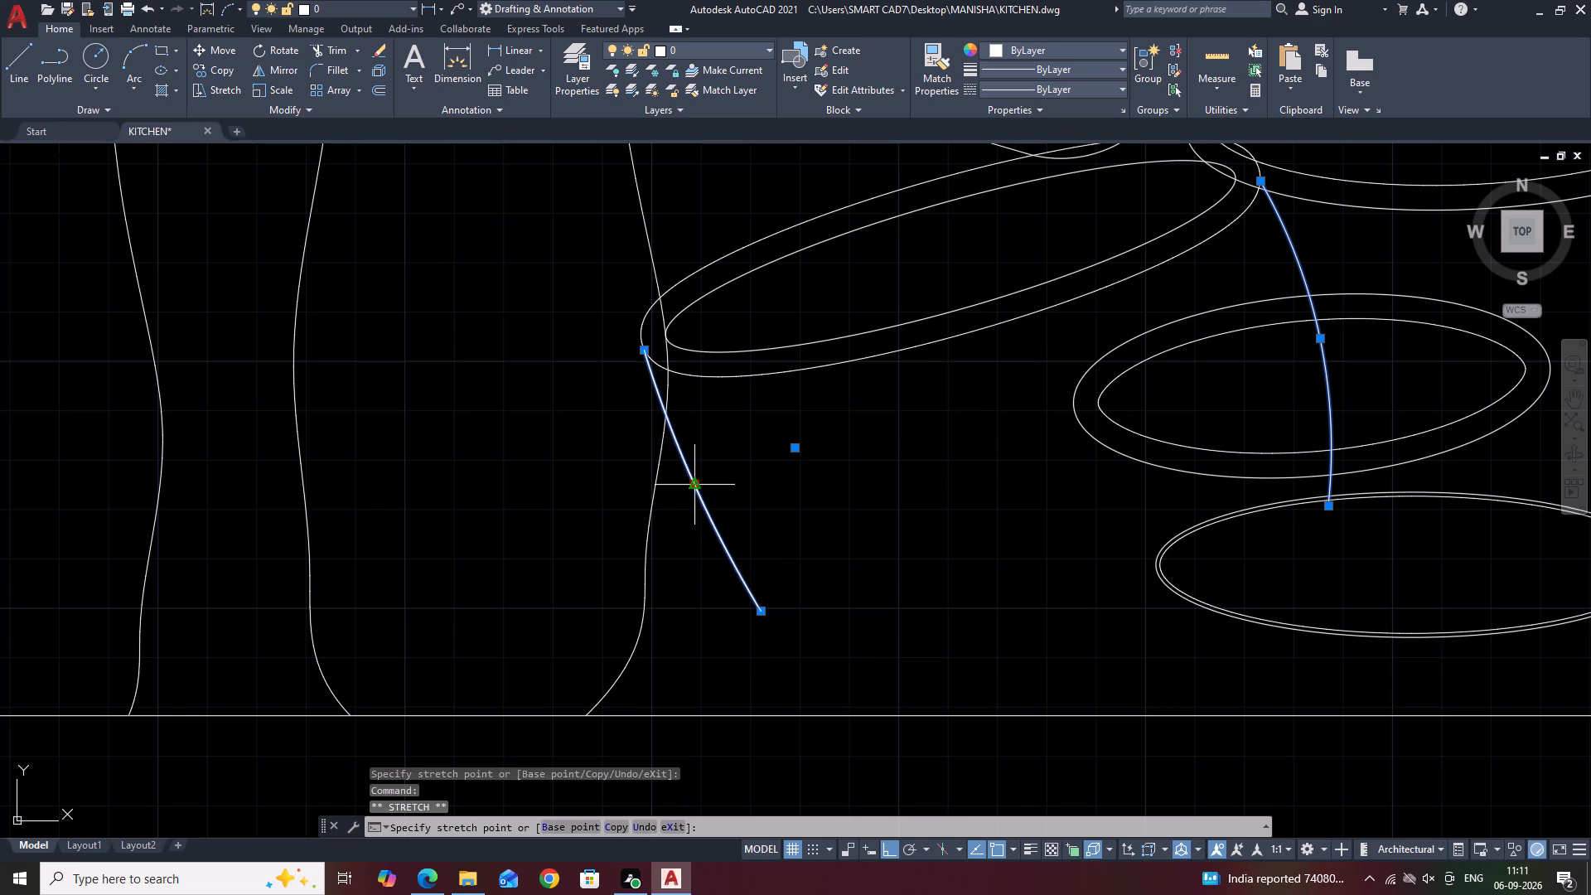
click(682, 516)
key(Escape)
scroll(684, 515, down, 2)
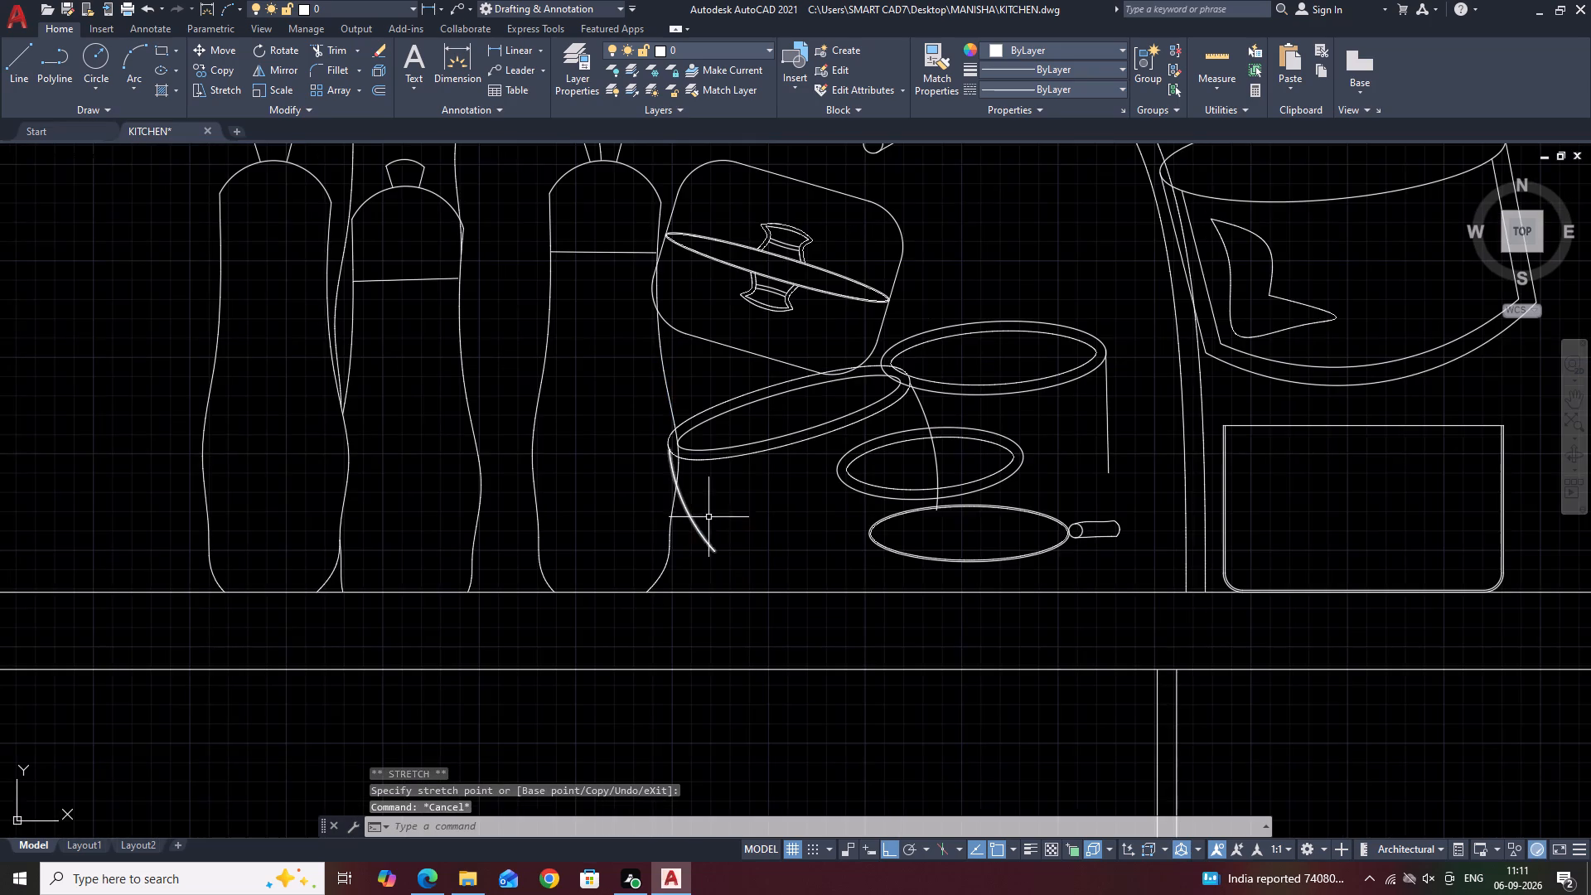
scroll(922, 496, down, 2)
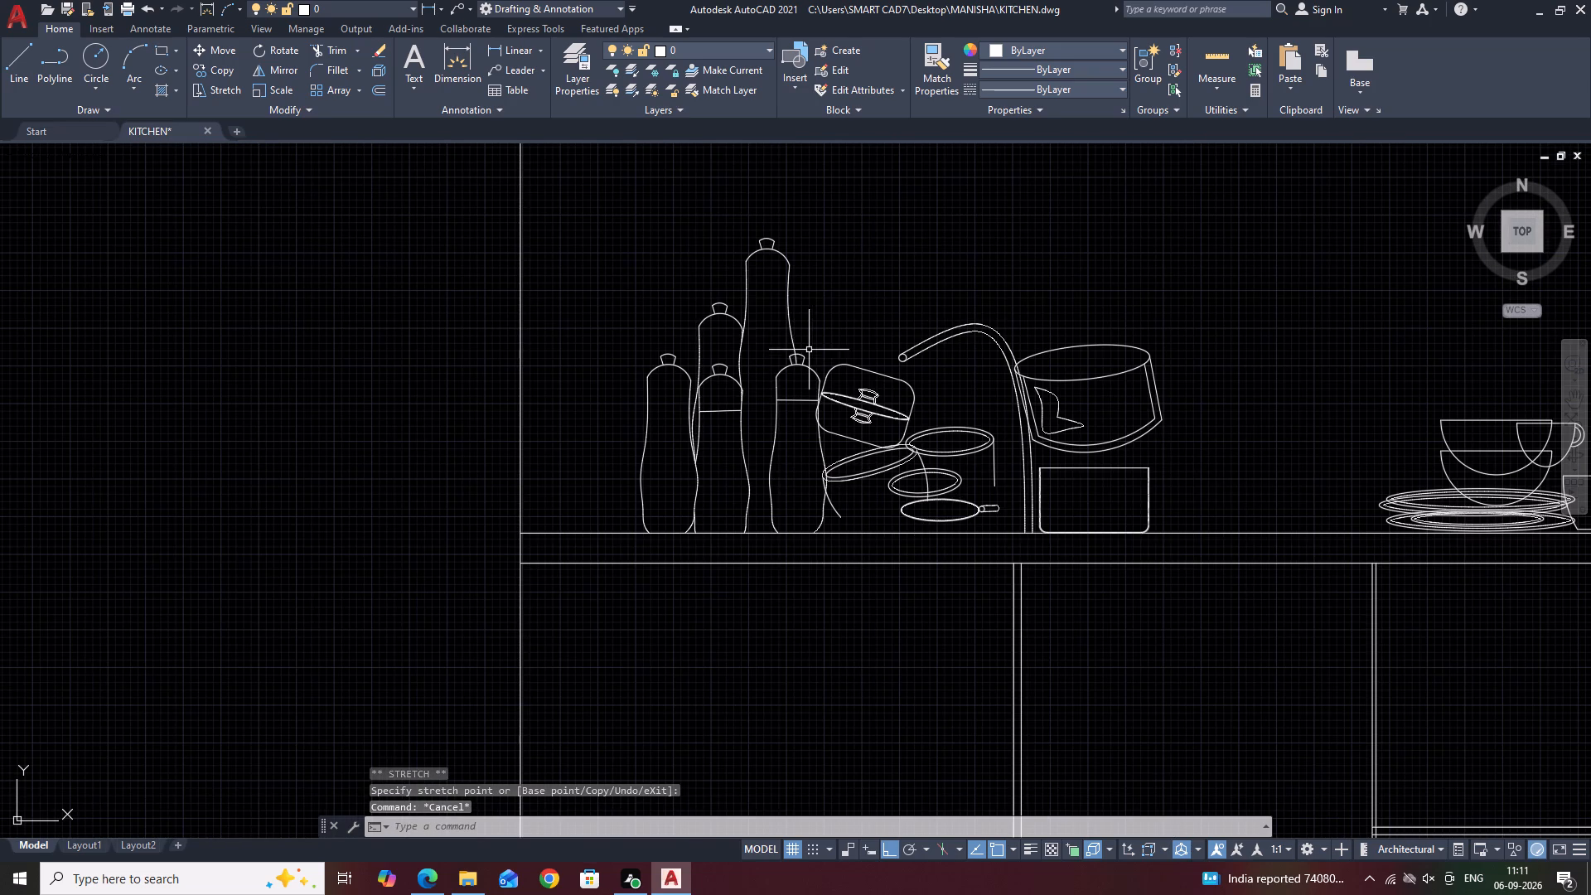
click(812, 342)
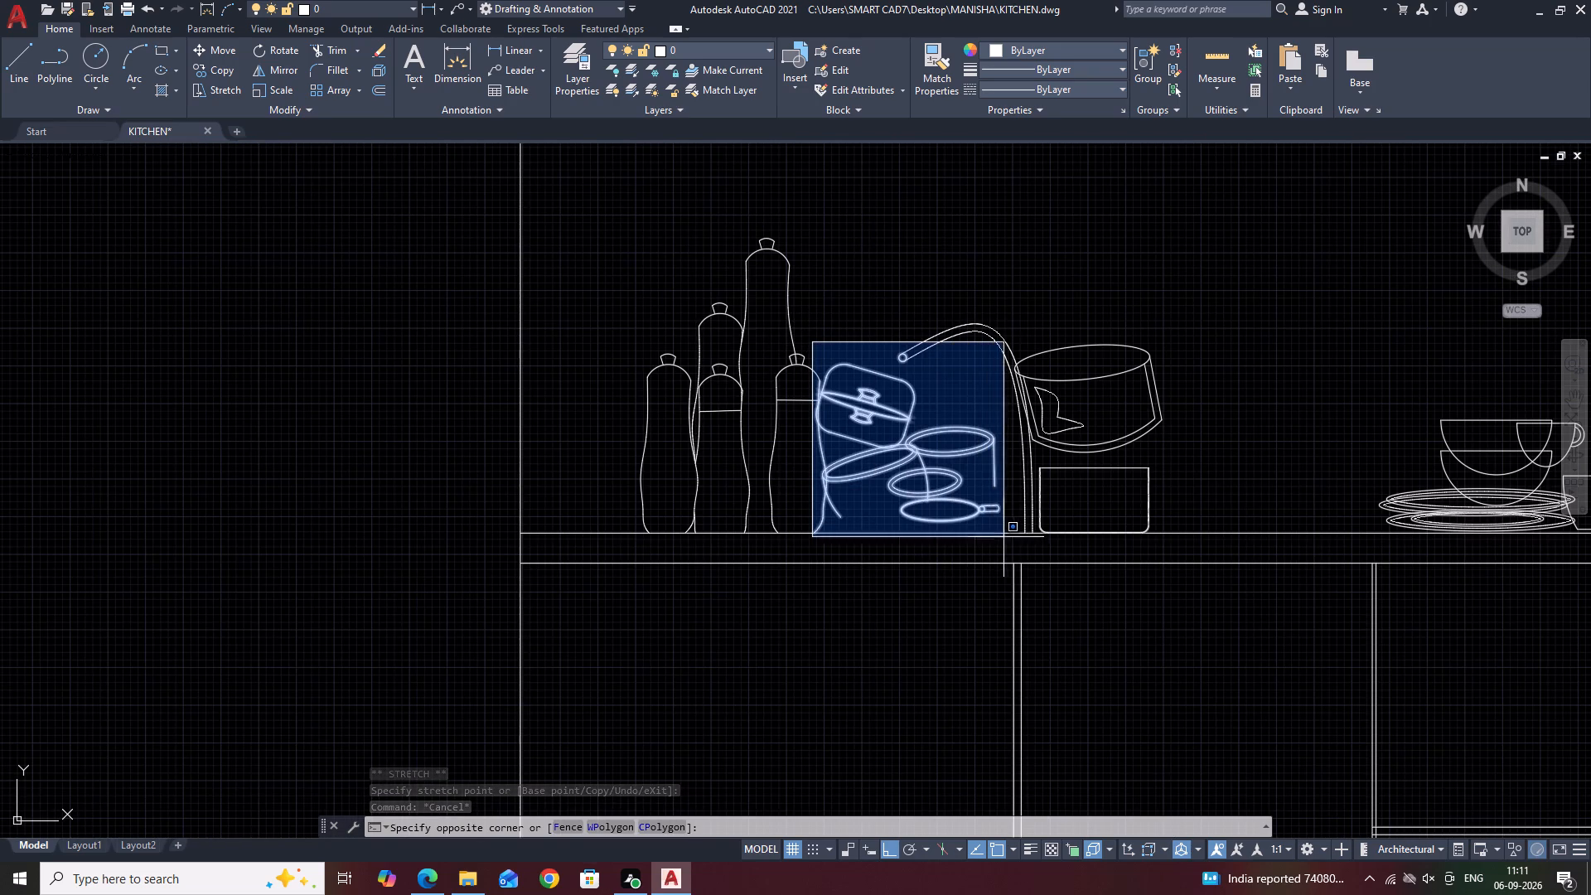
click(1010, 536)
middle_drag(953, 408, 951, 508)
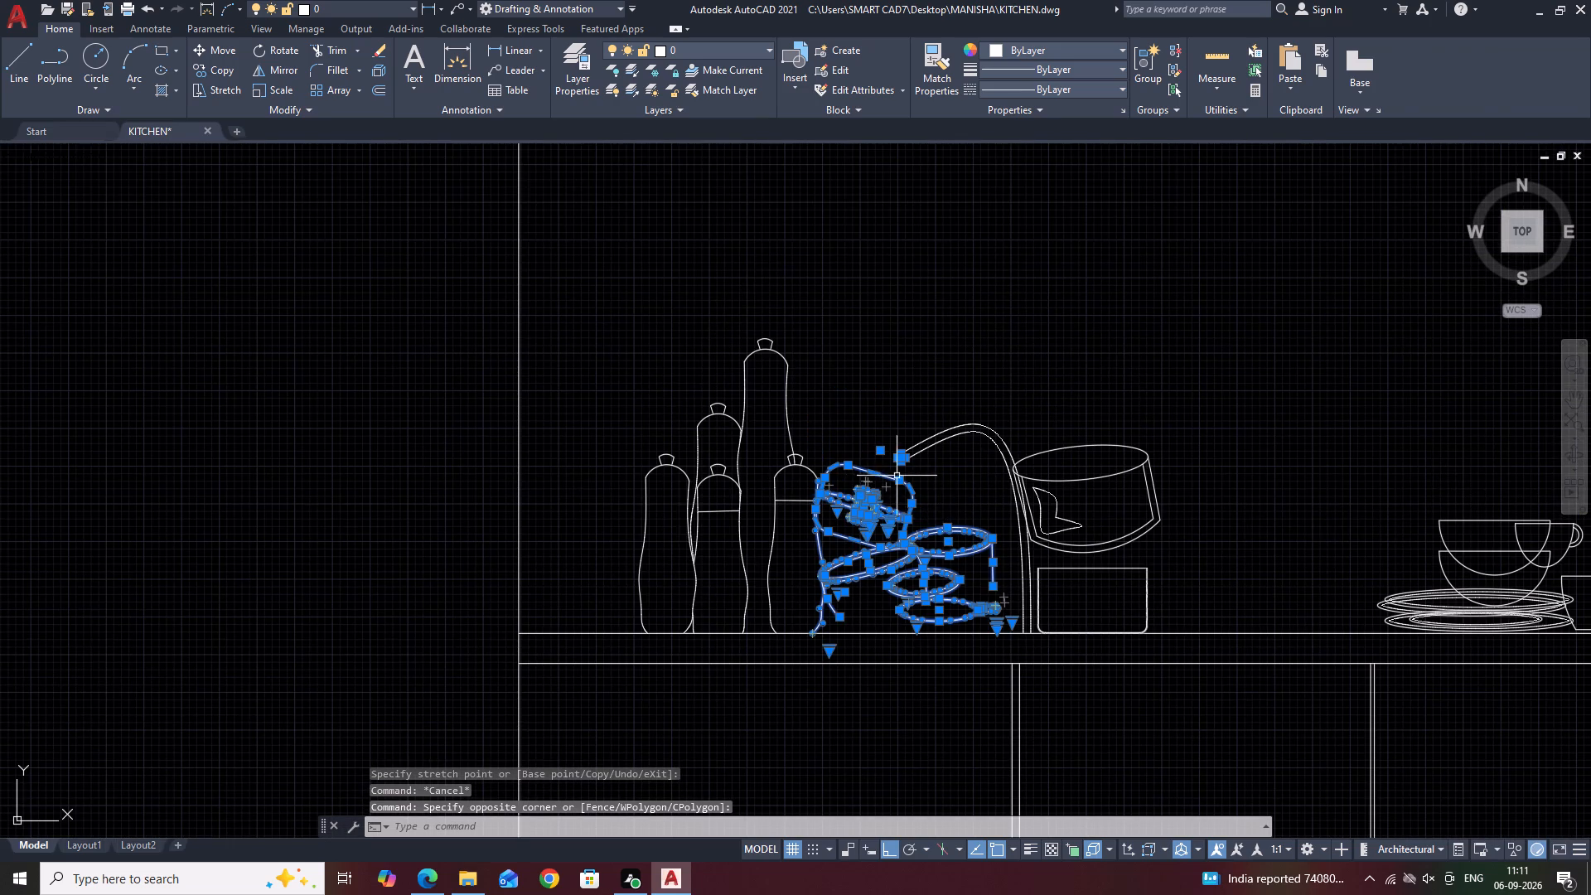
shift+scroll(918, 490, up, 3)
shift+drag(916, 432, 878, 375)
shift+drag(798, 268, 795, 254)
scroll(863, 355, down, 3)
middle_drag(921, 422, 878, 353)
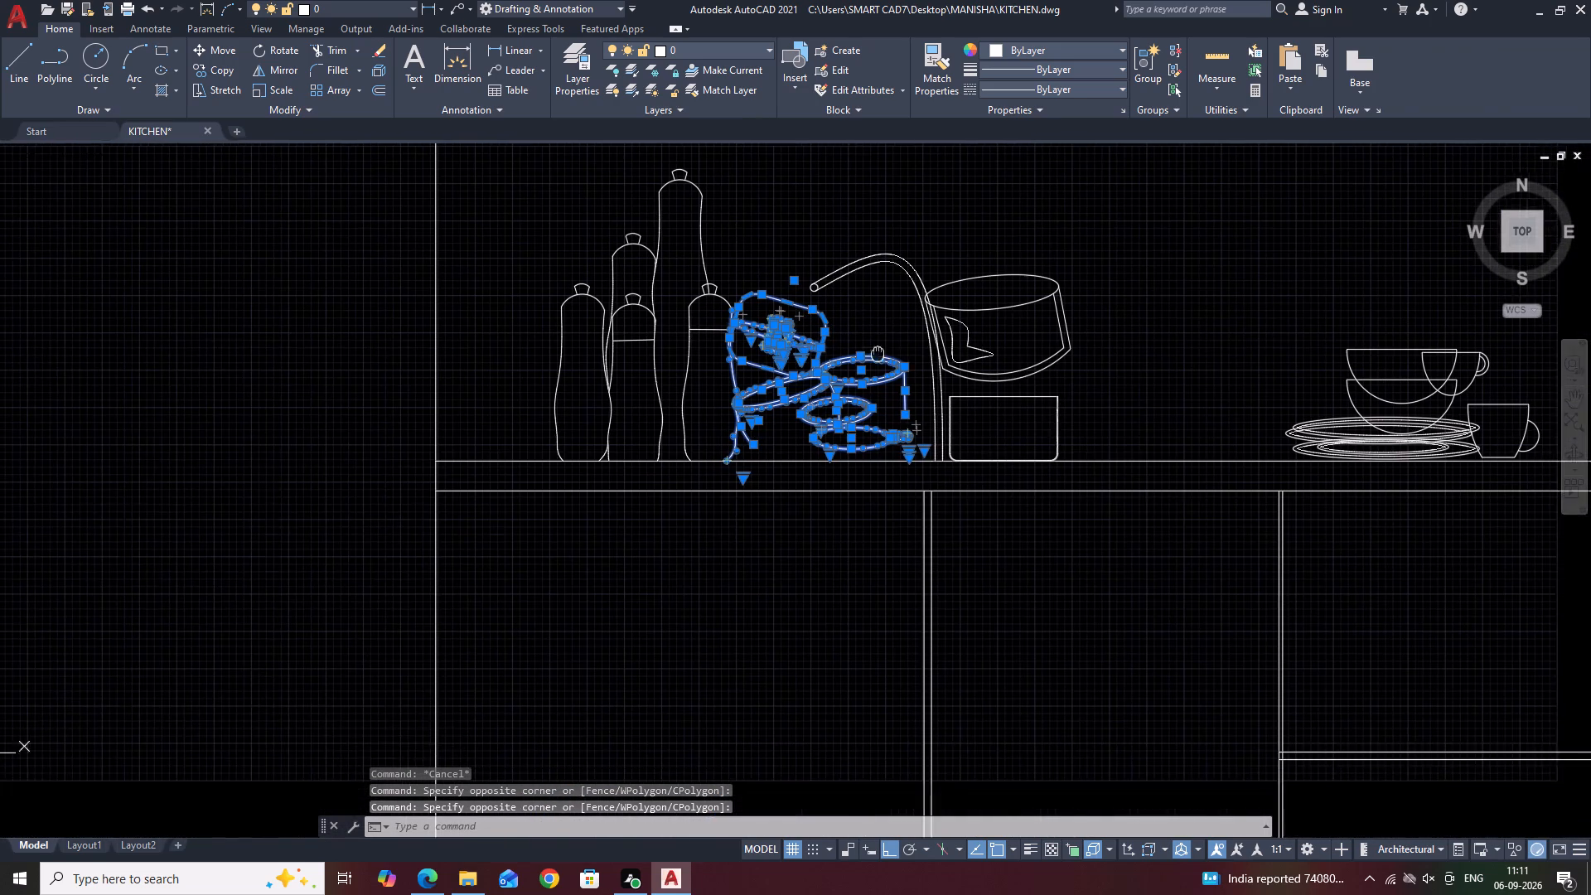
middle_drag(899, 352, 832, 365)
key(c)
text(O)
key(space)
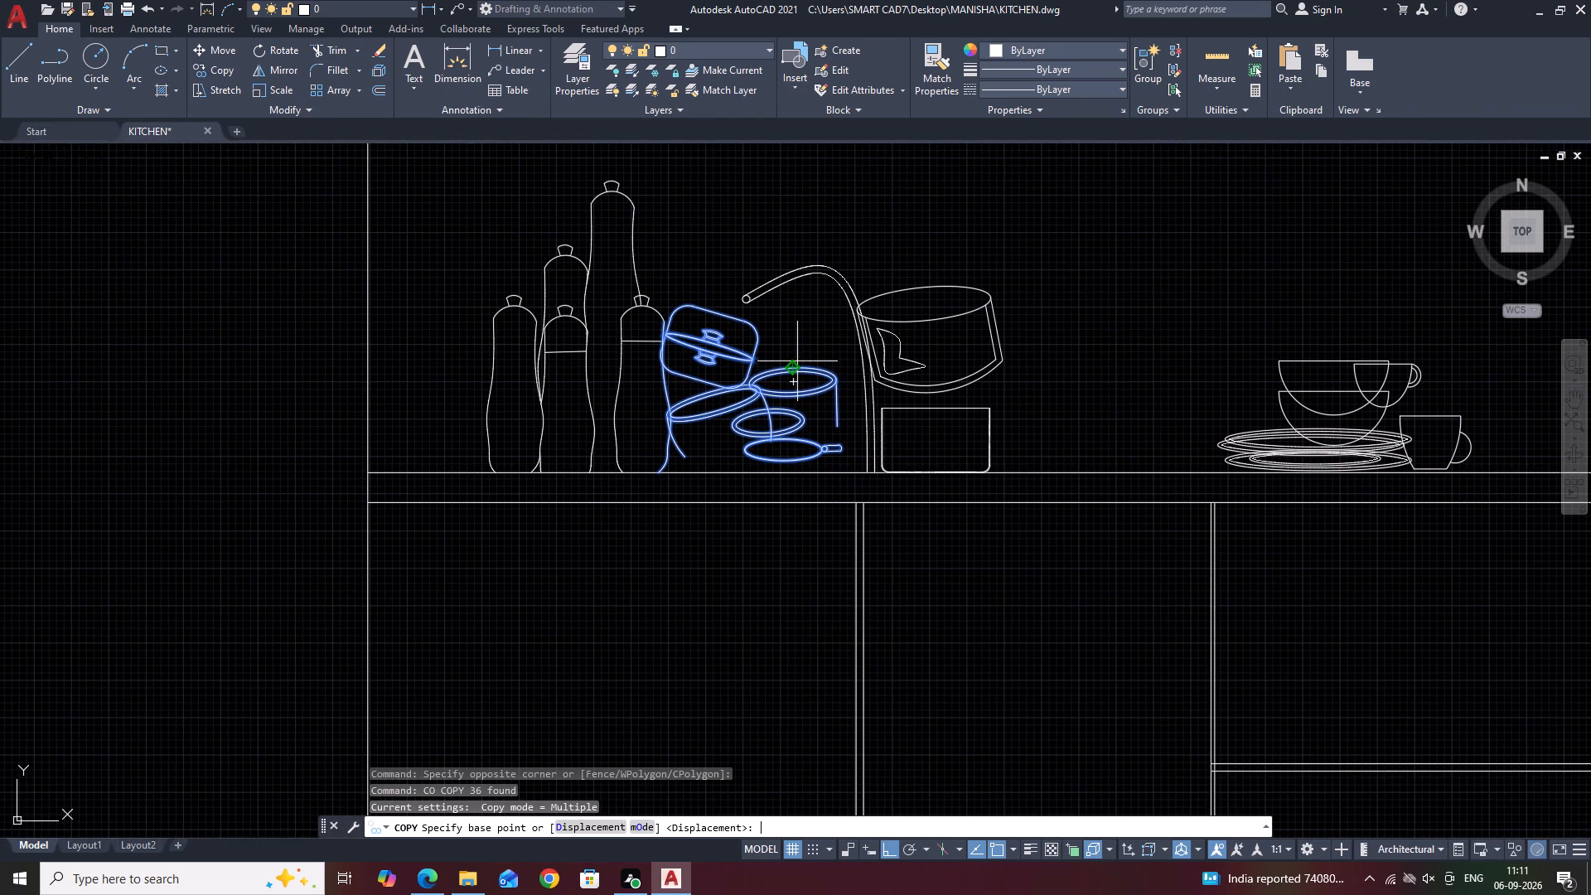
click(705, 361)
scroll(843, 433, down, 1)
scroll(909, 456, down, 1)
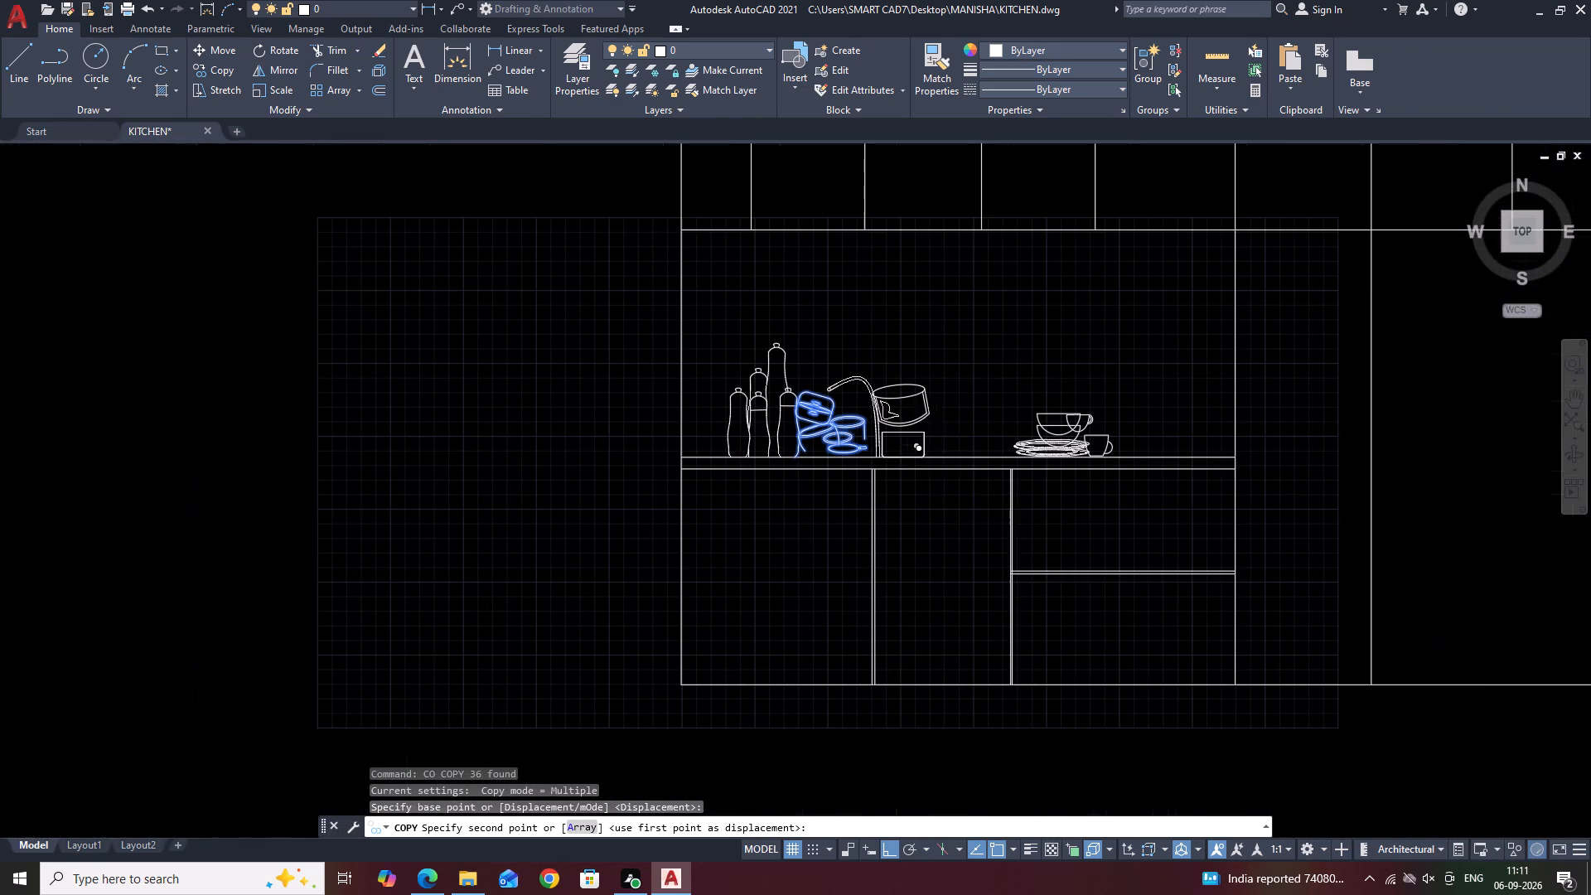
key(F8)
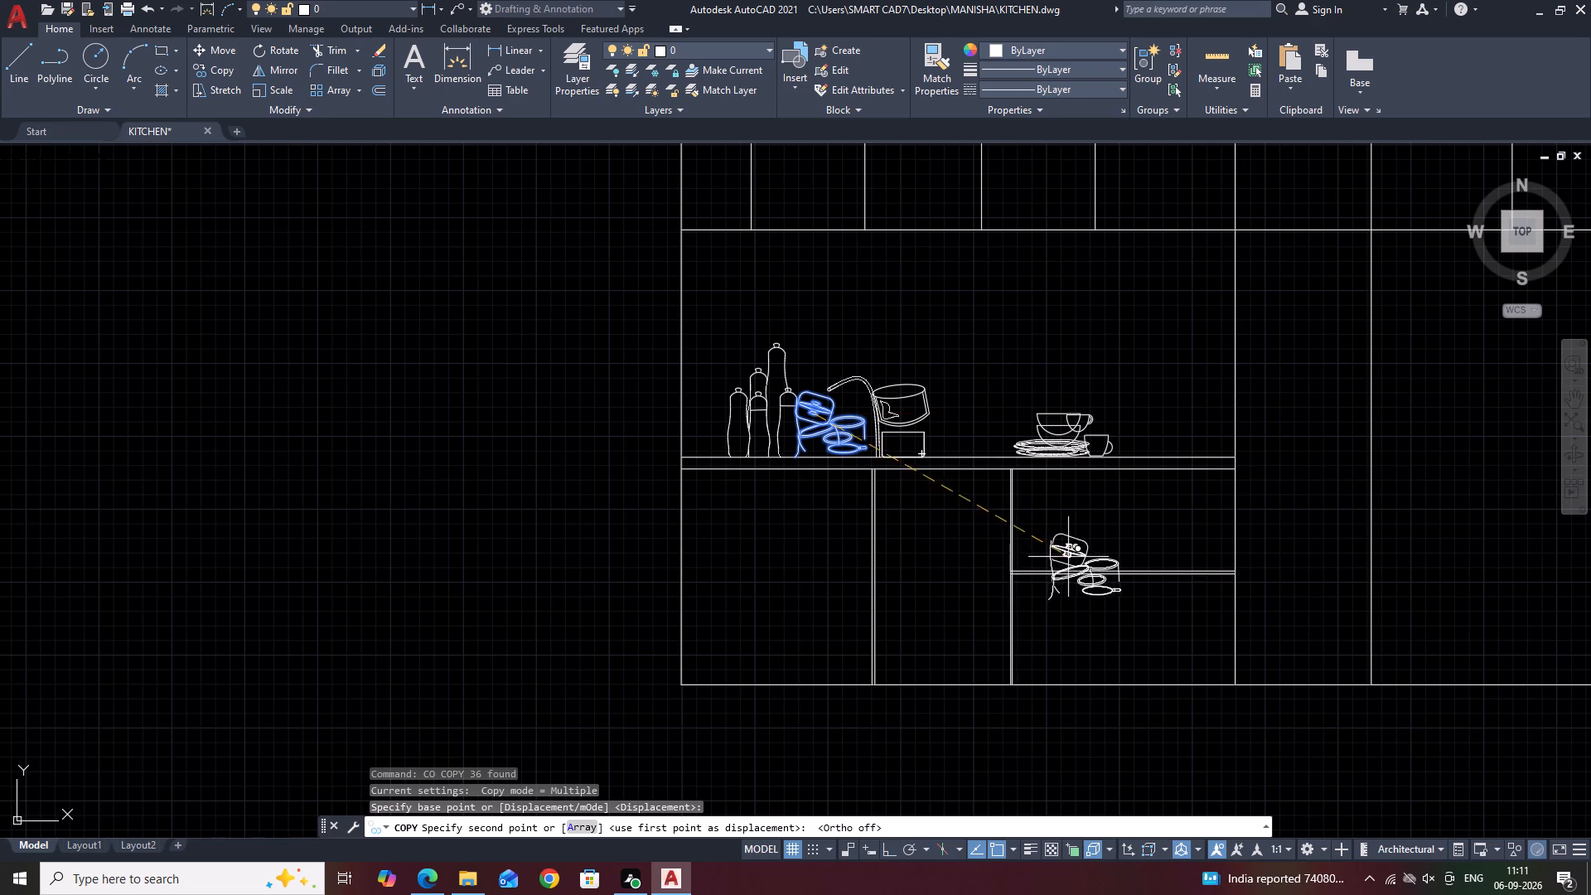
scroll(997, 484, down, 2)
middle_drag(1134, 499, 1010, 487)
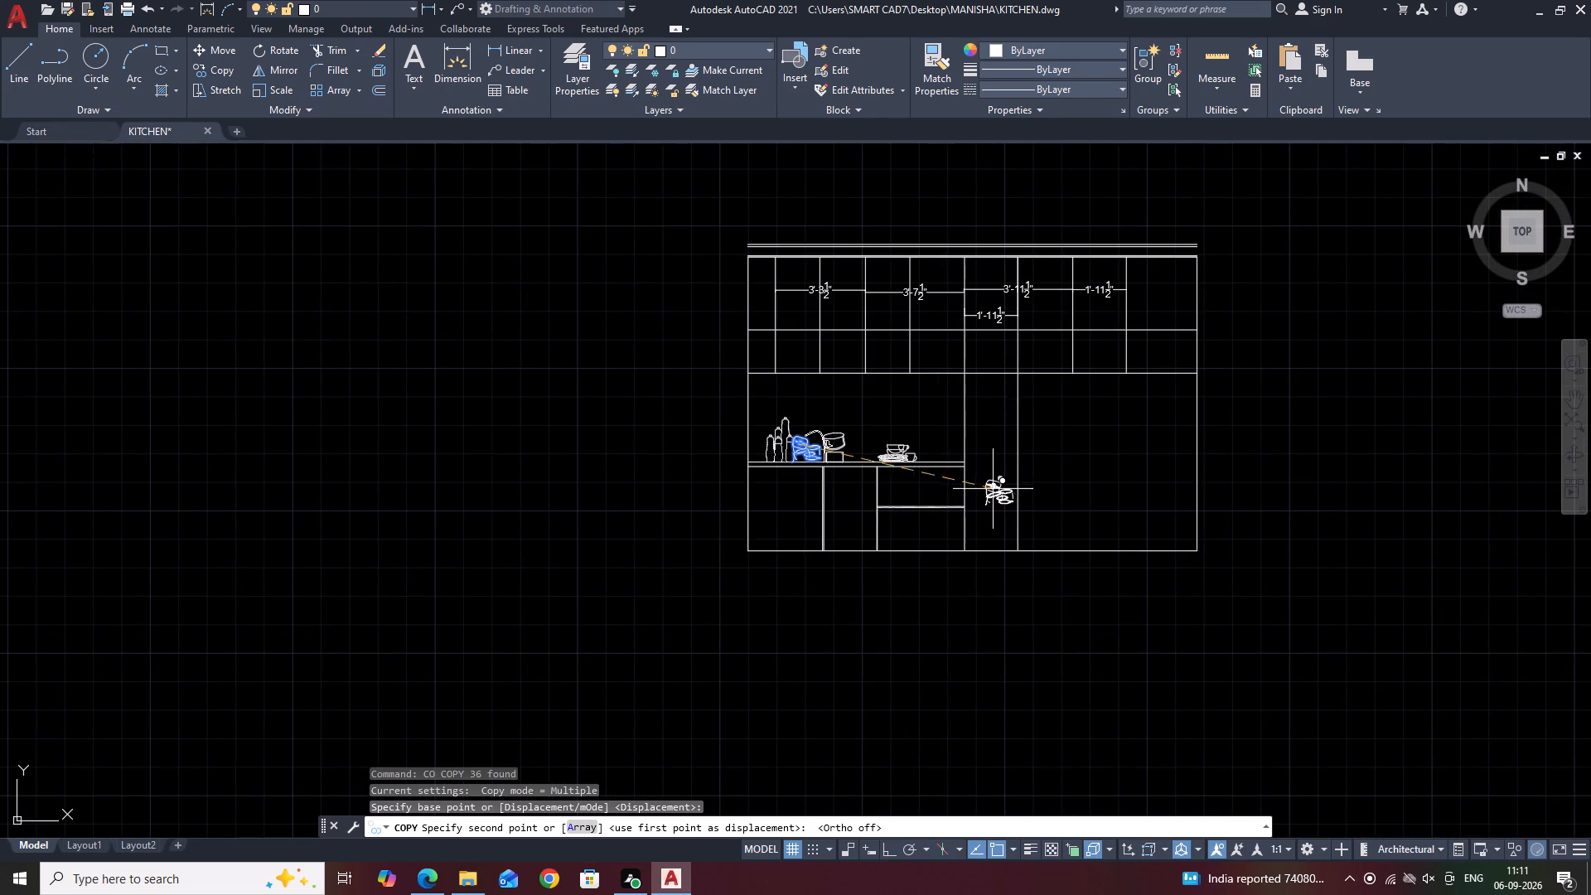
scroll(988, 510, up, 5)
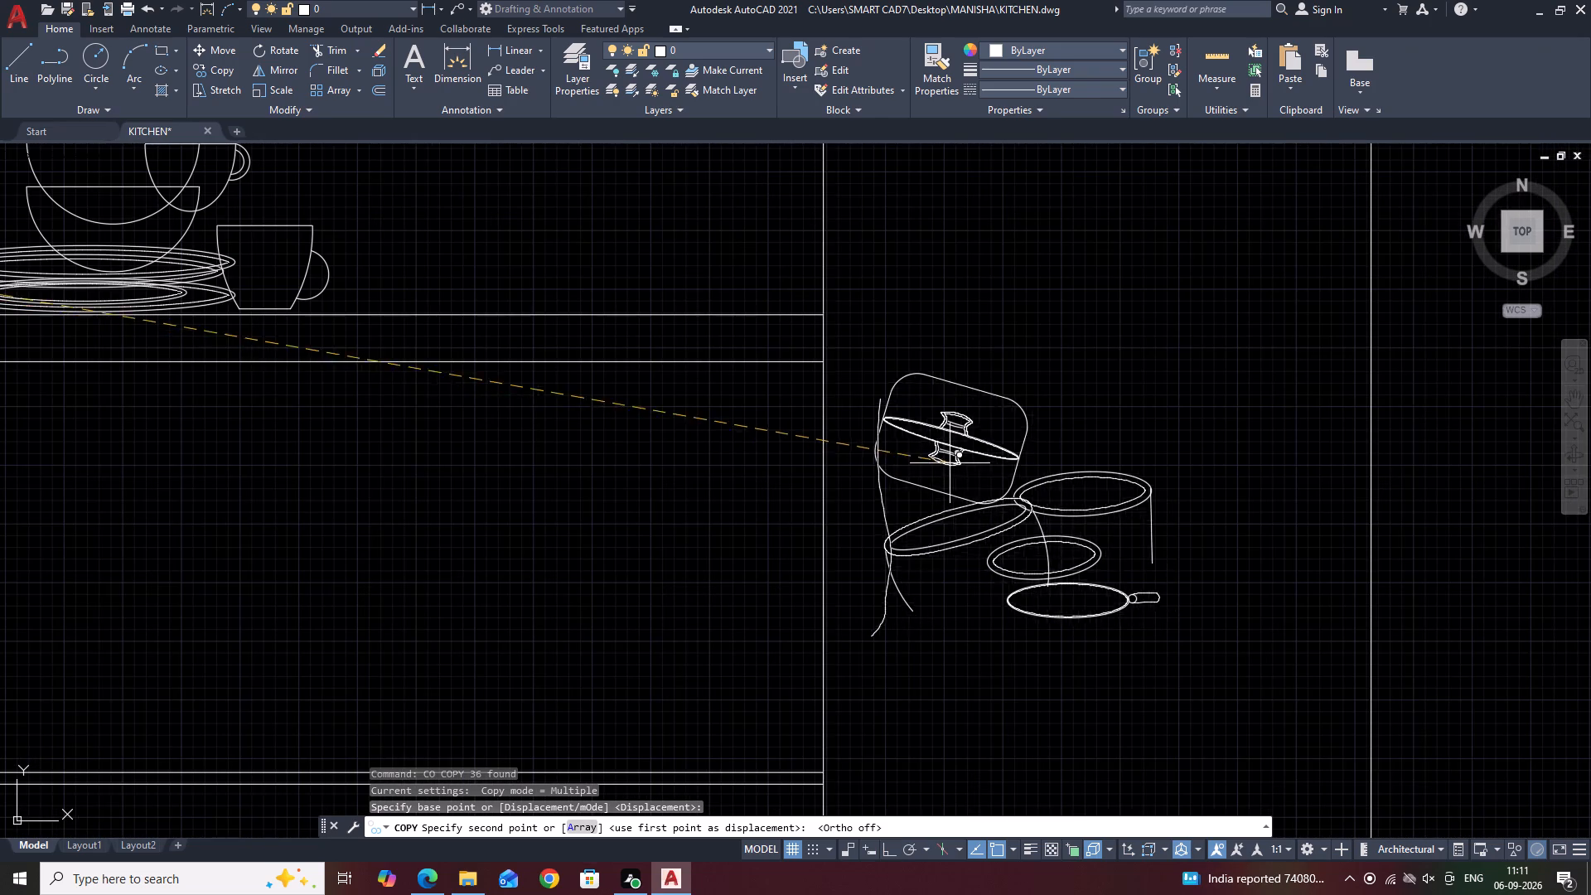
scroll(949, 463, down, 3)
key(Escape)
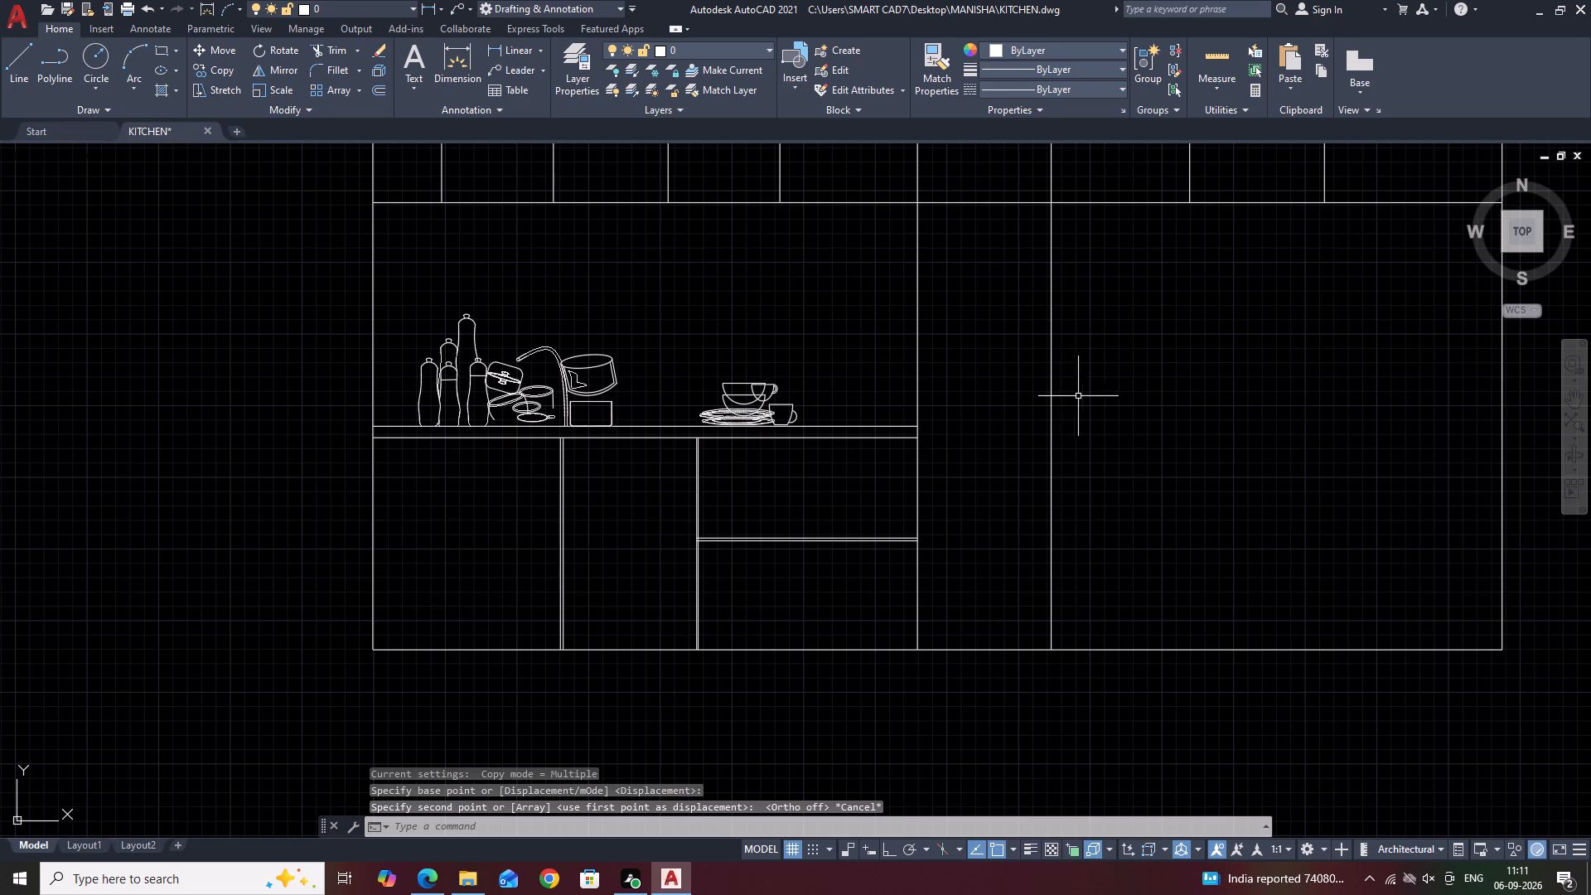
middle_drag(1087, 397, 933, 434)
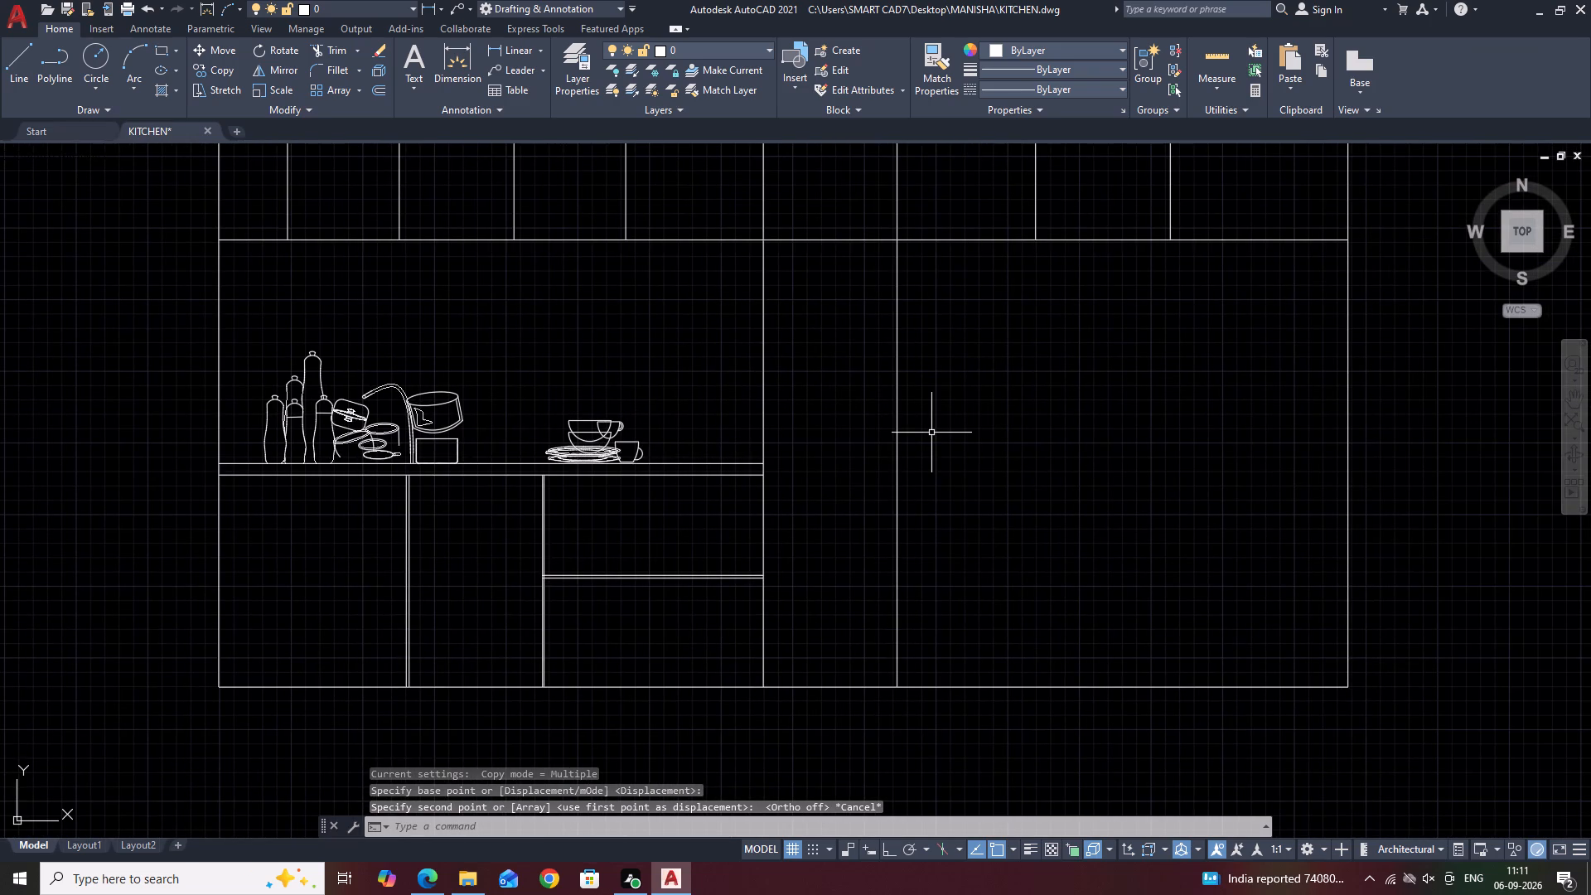
Trim the bottom line of the upper cabinets where it crosses the tall narrow column beside the countertop.
middle_drag(985, 319, 992, 457)
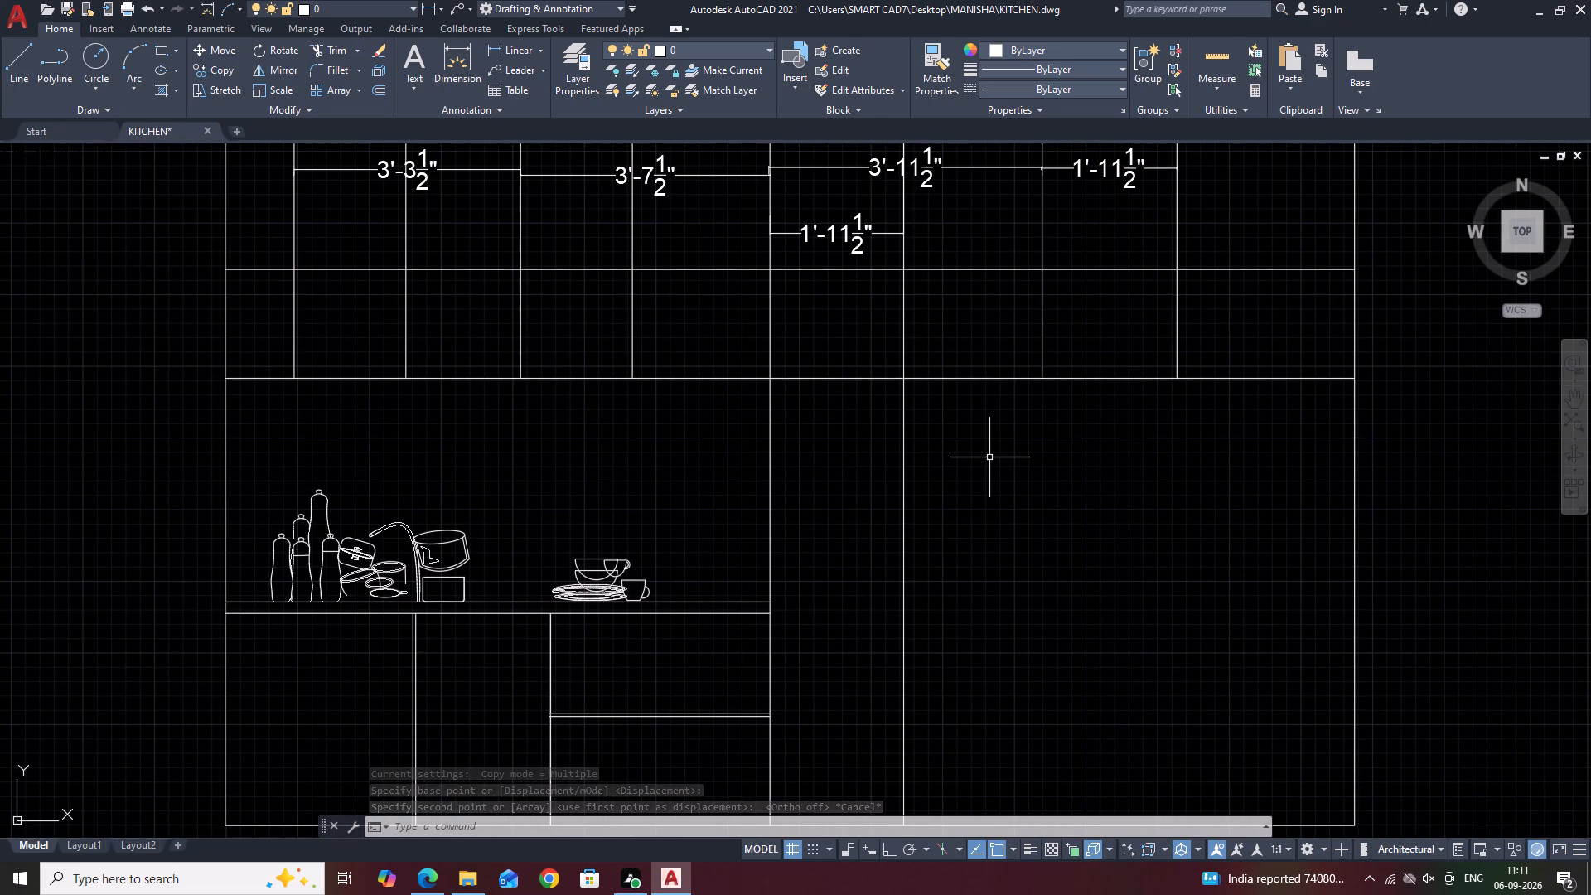
scroll(787, 393, down, 2)
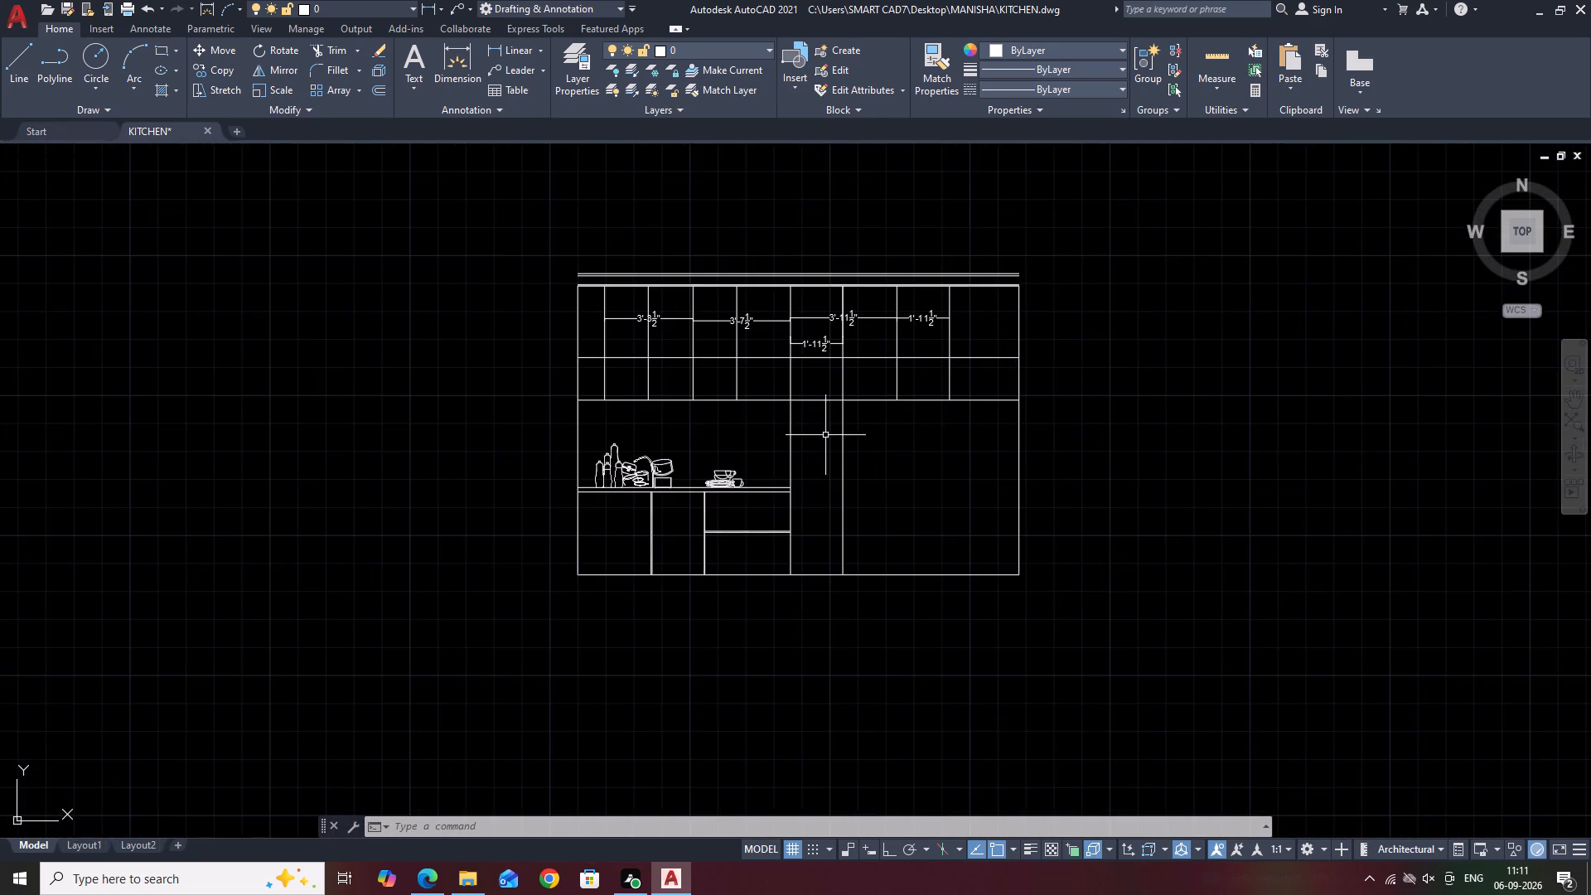
middle_drag(950, 410, 965, 486)
scroll(838, 486, up, 2)
middle_drag(855, 436, 862, 469)
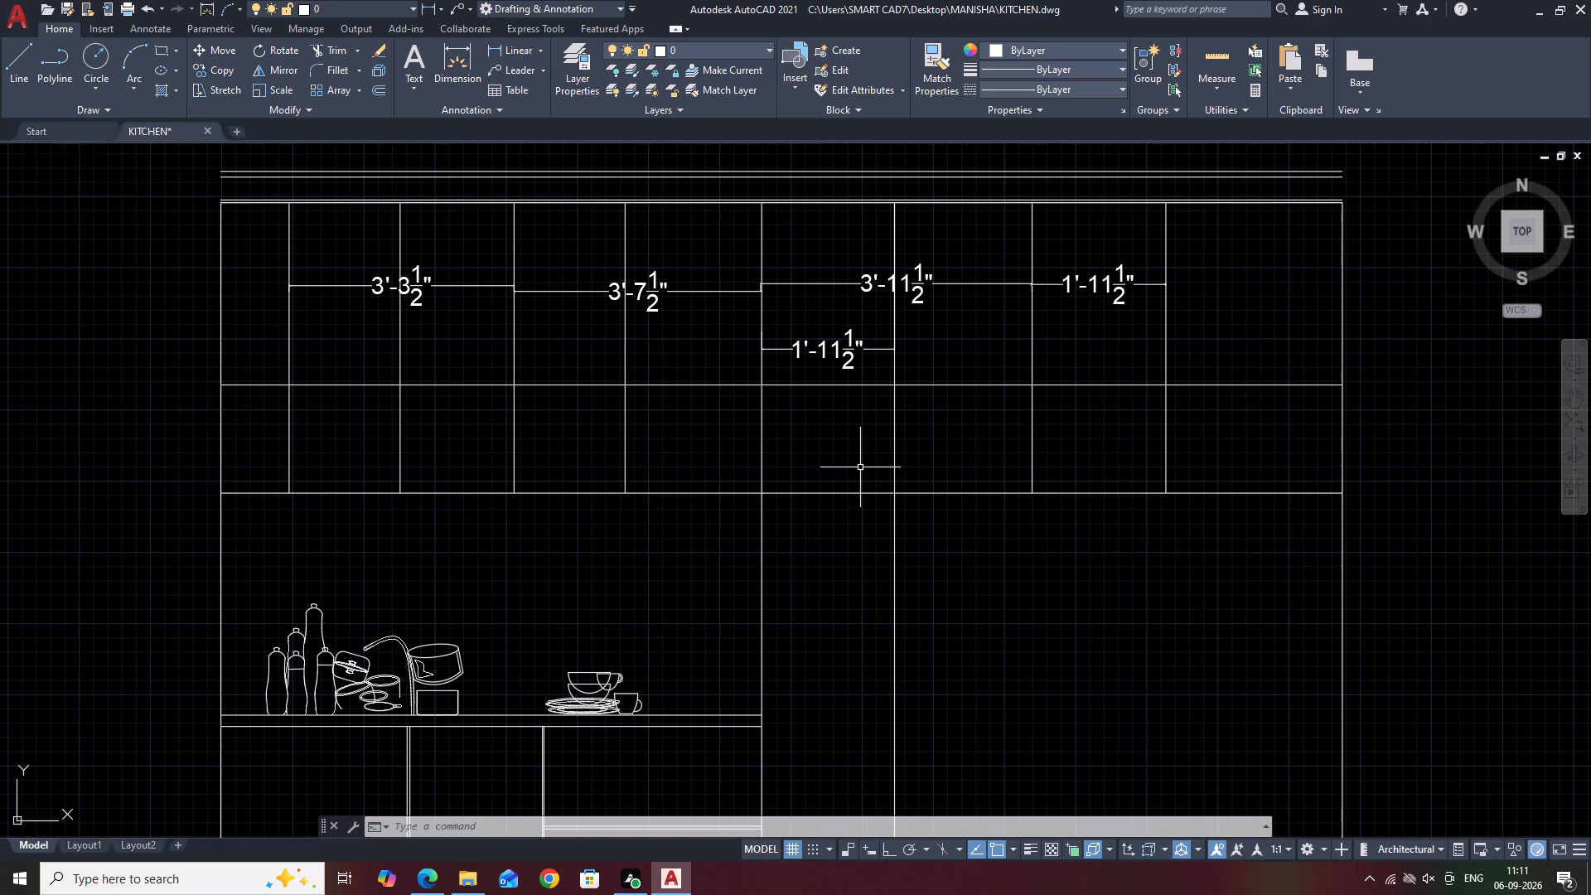
key(t)
text(R)
key(space)
click(815, 496)
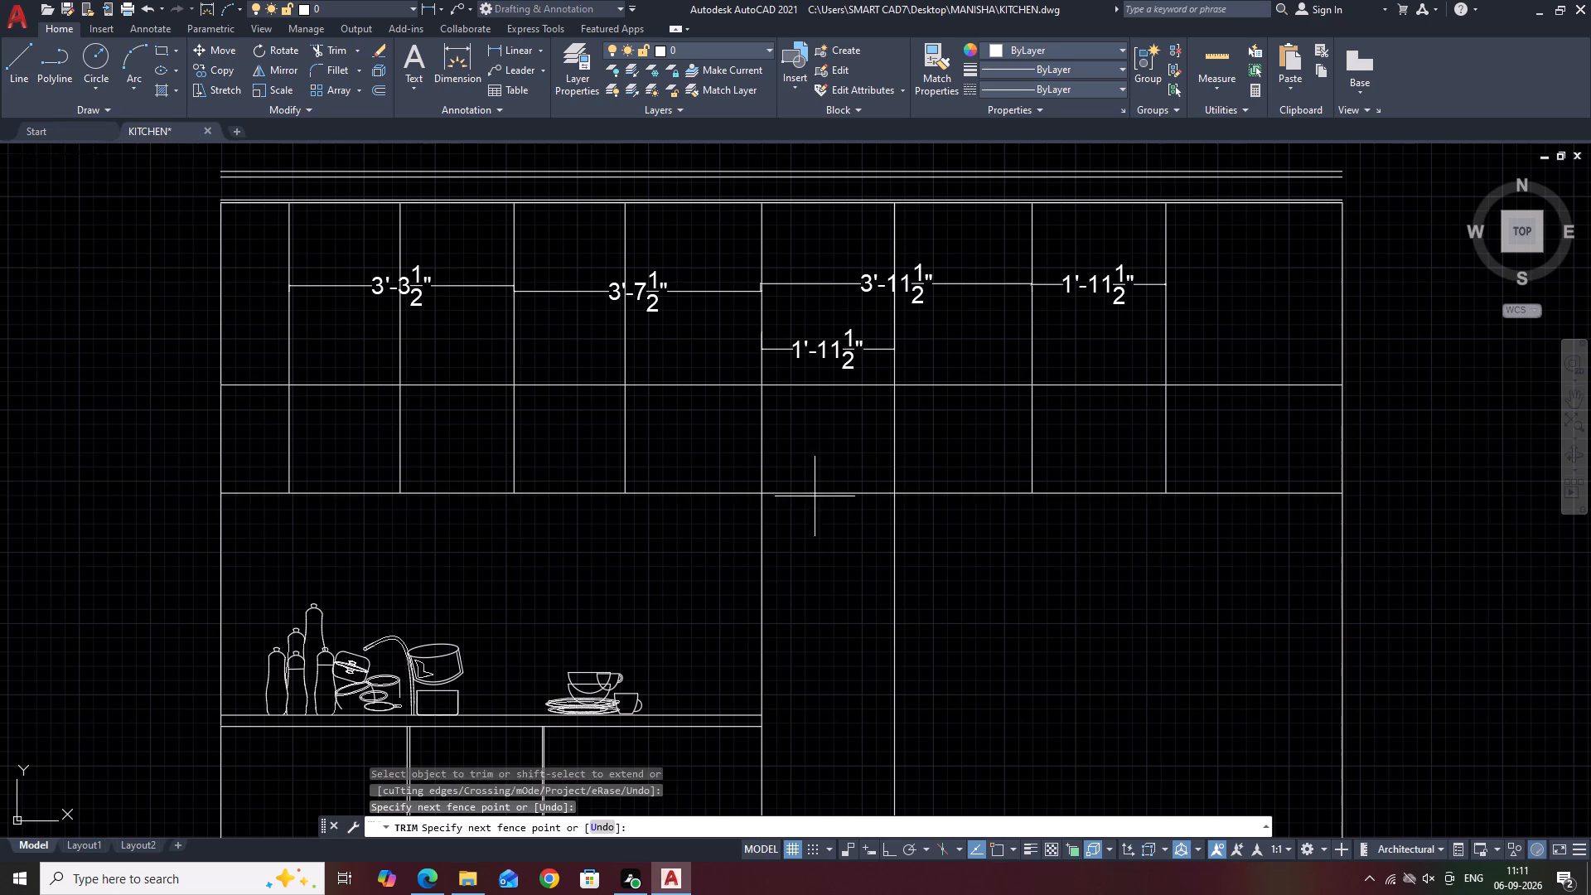
click(811, 482)
key(Escape)
Draw a vertical line along the tall column's countertop-side edge, from the upper cabinets' middle horizontal line to the base line.
scroll(842, 503, down, 1)
middle_drag(983, 539, 989, 493)
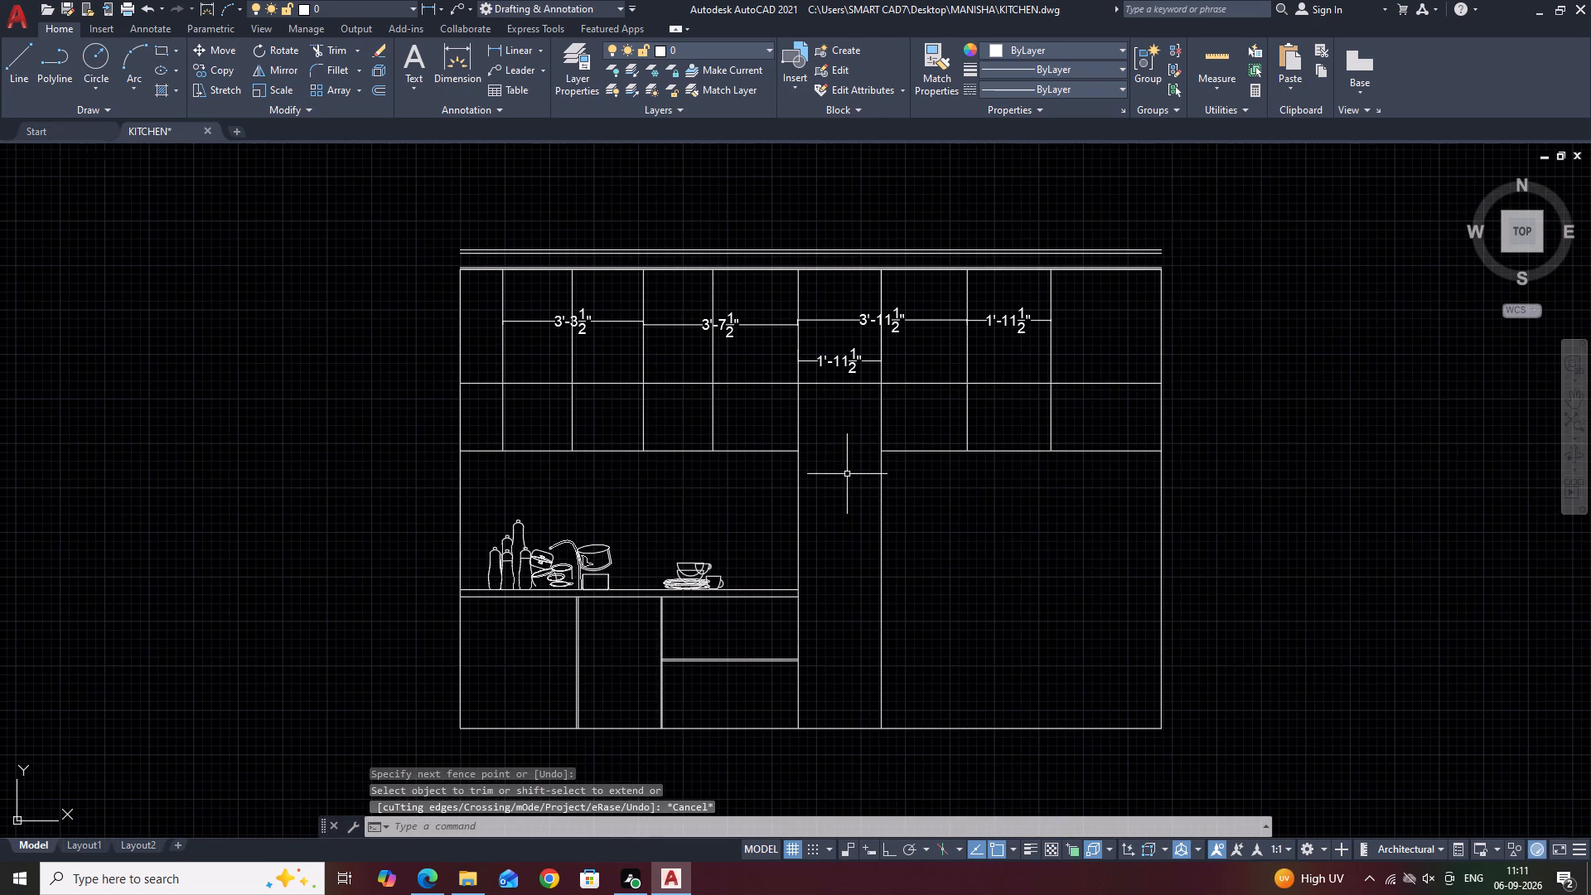
key(l)
key(space)
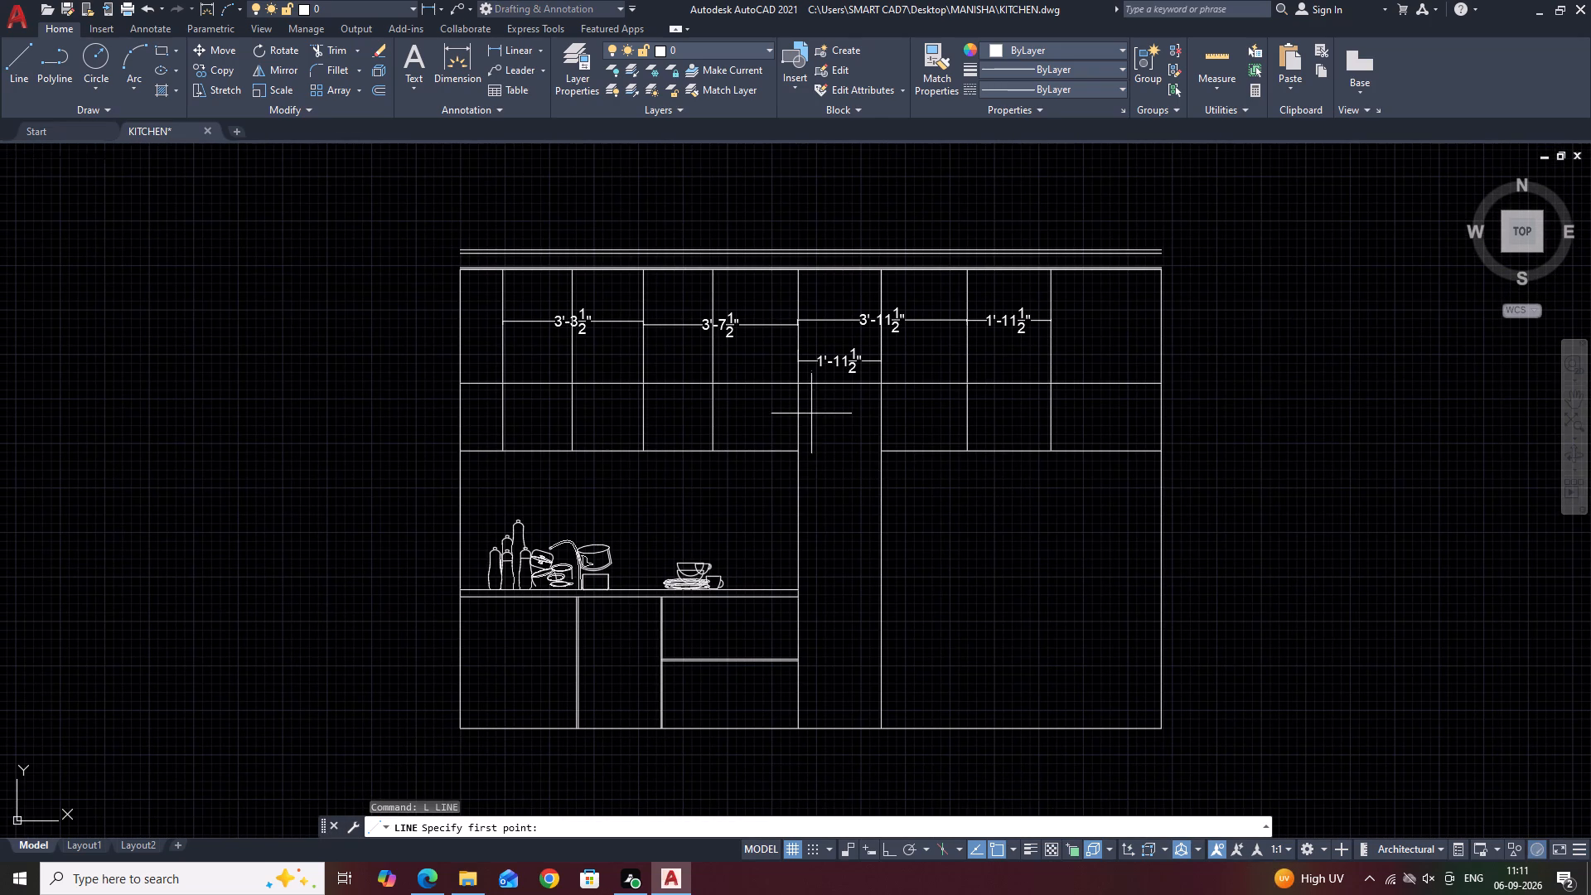
click(799, 385)
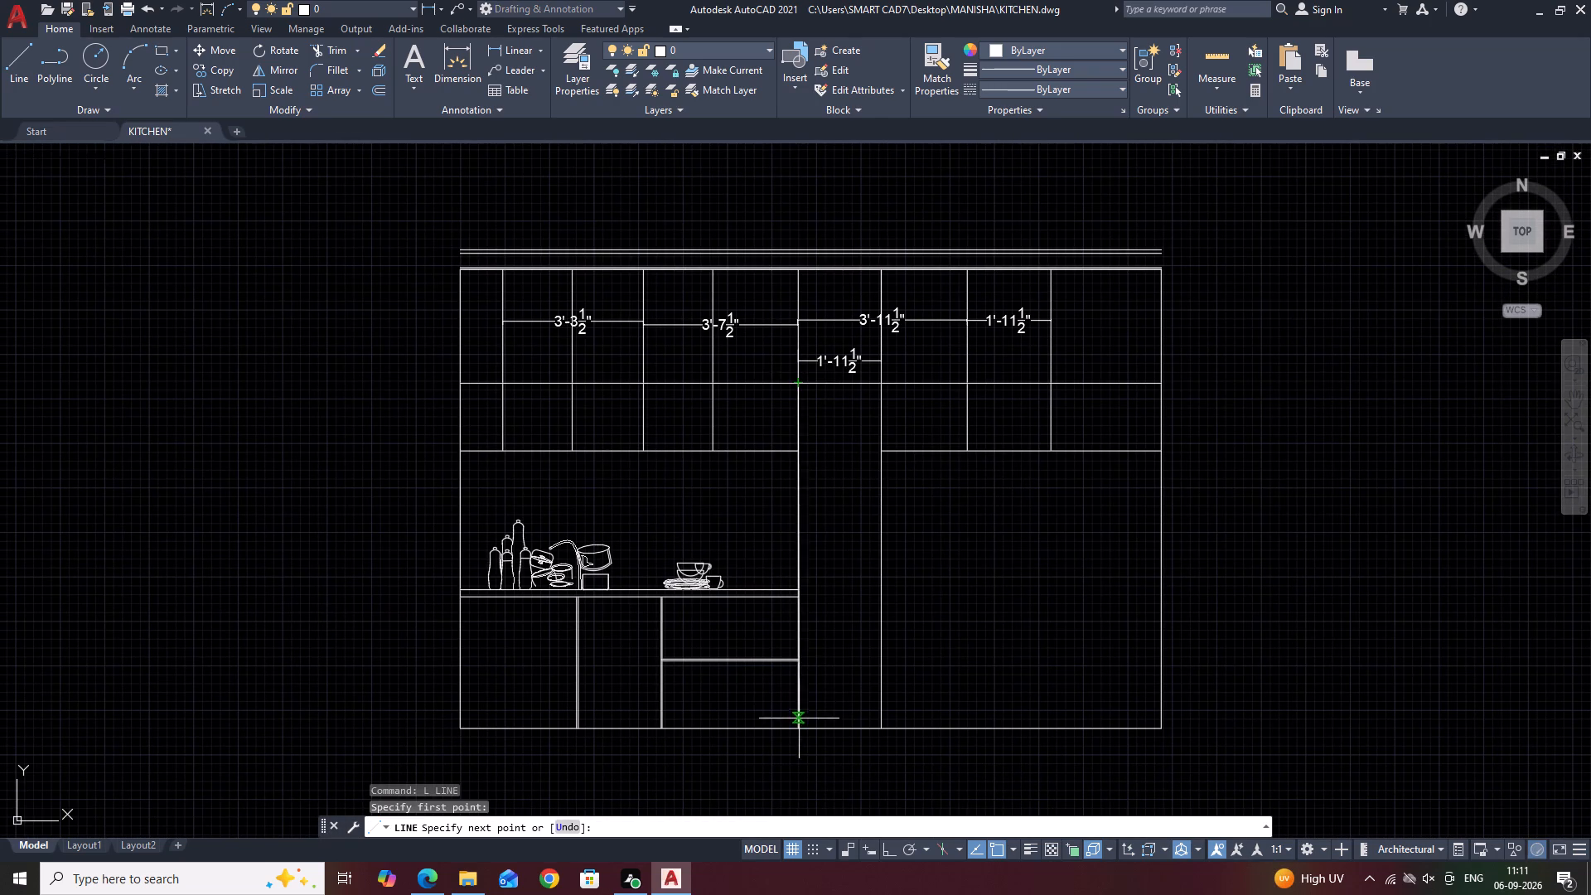
click(799, 731)
key(Escape)
Divide the new vertical line on the column's countertop-side edge into 6 segments.
click(798, 652)
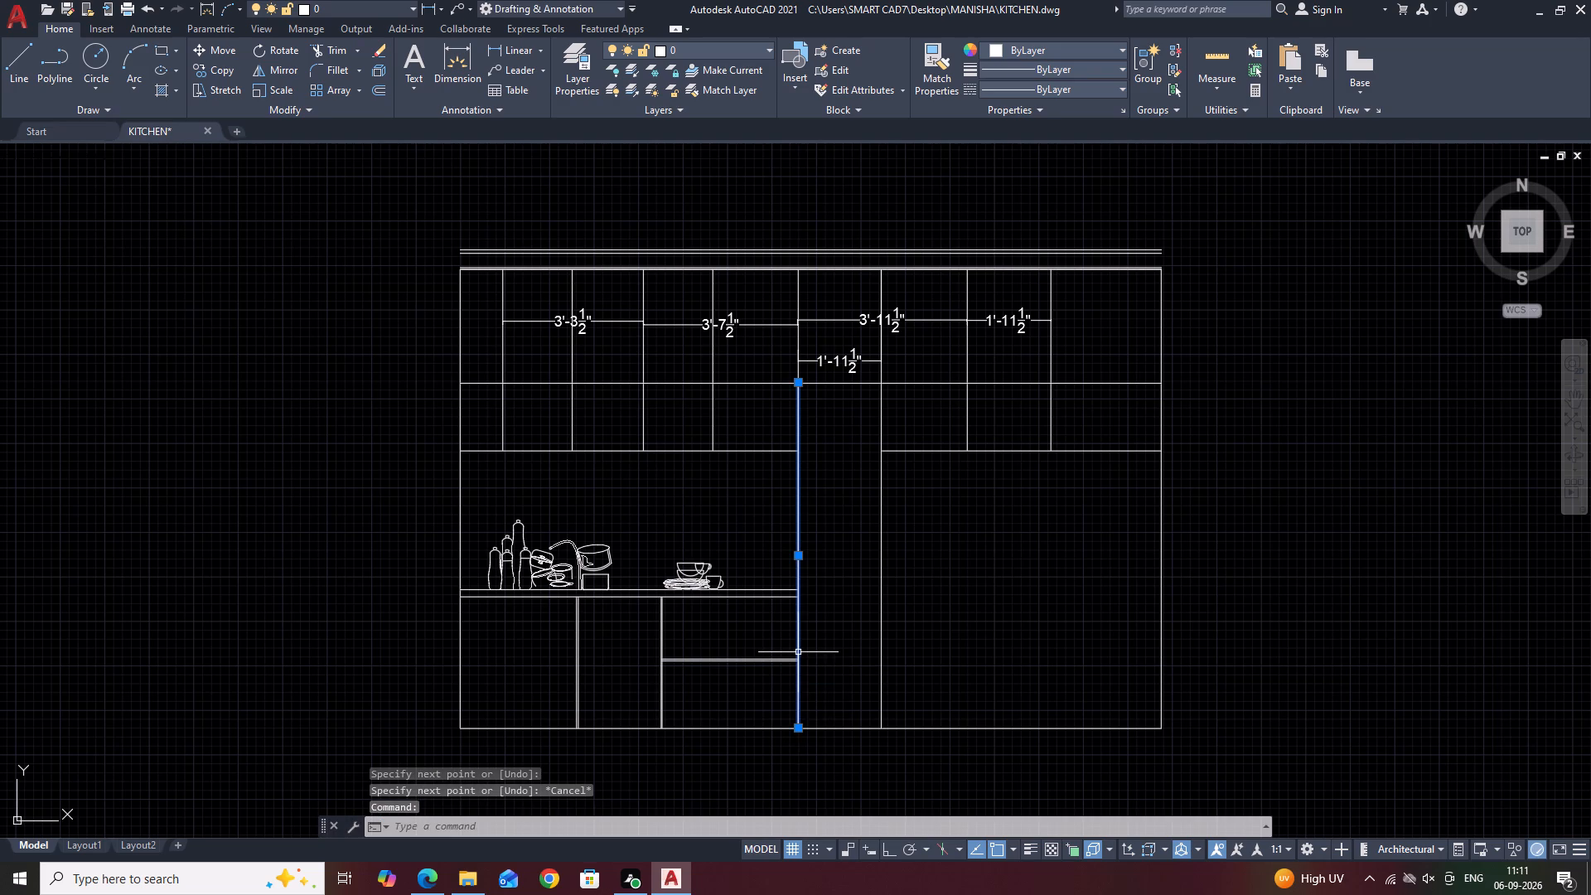
text(DI)
key(v)
key(space)
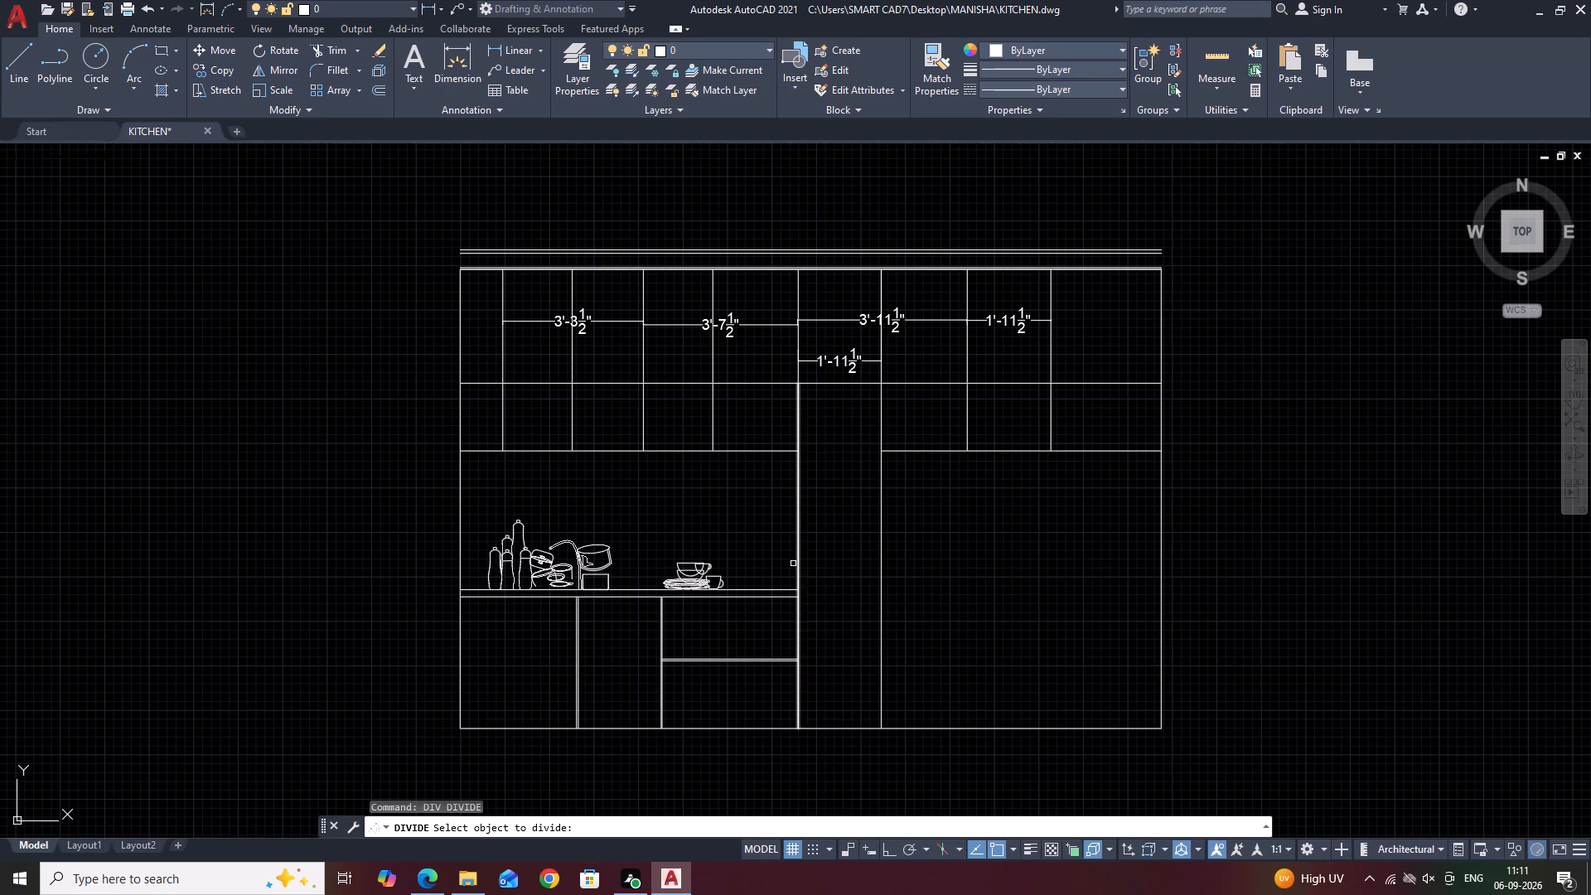
click(798, 559)
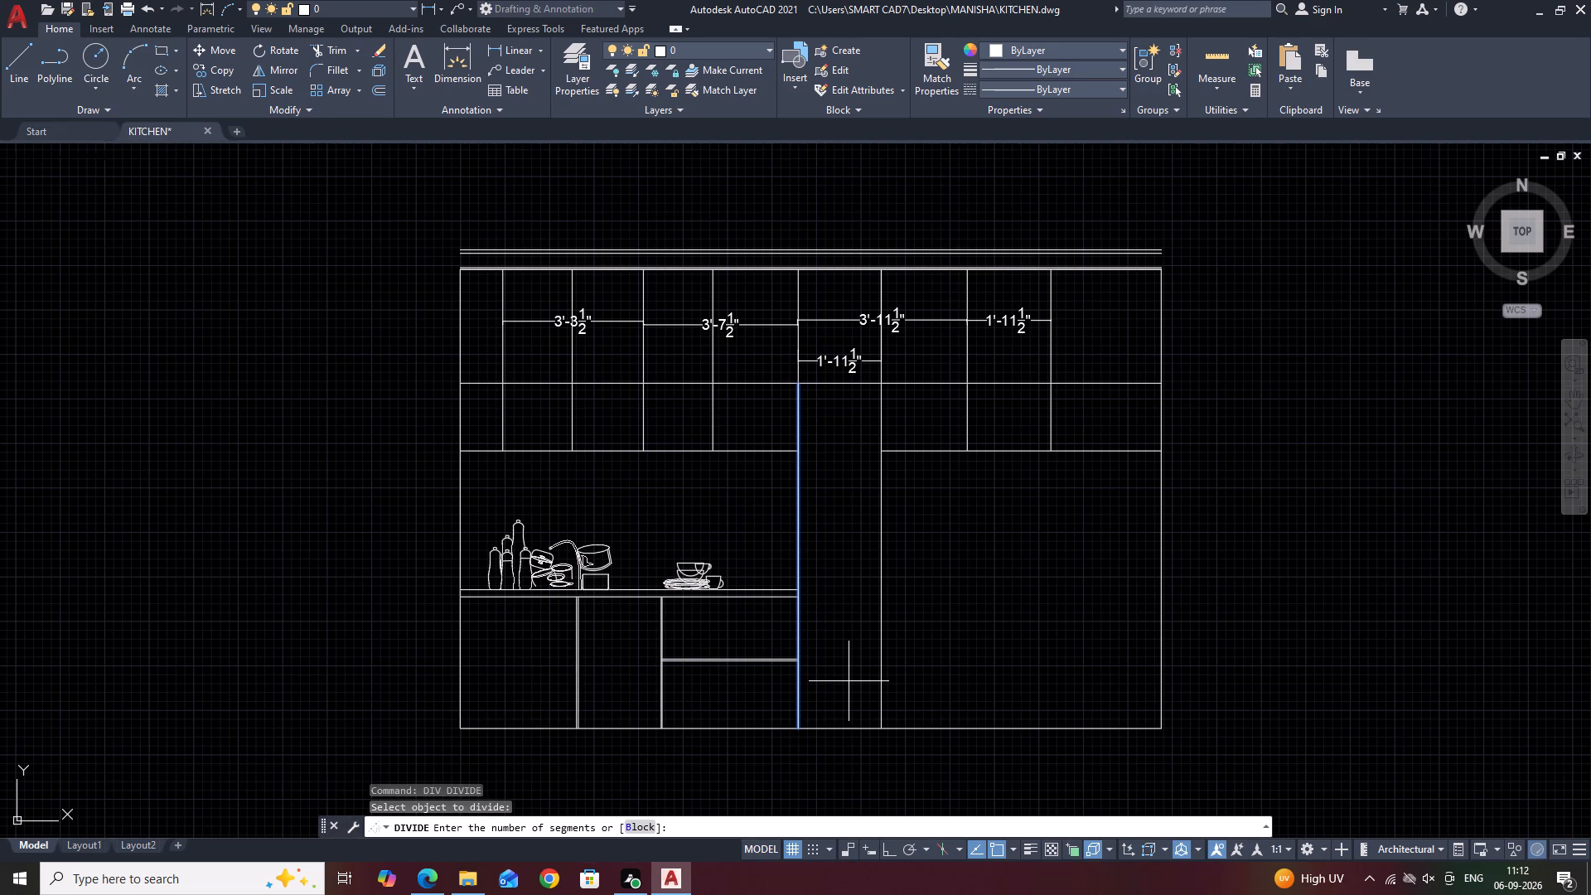
key(6)
key(Return)
Draw three horizontal shelf lines across the tall column at the upper three division points.
key(l)
key(space)
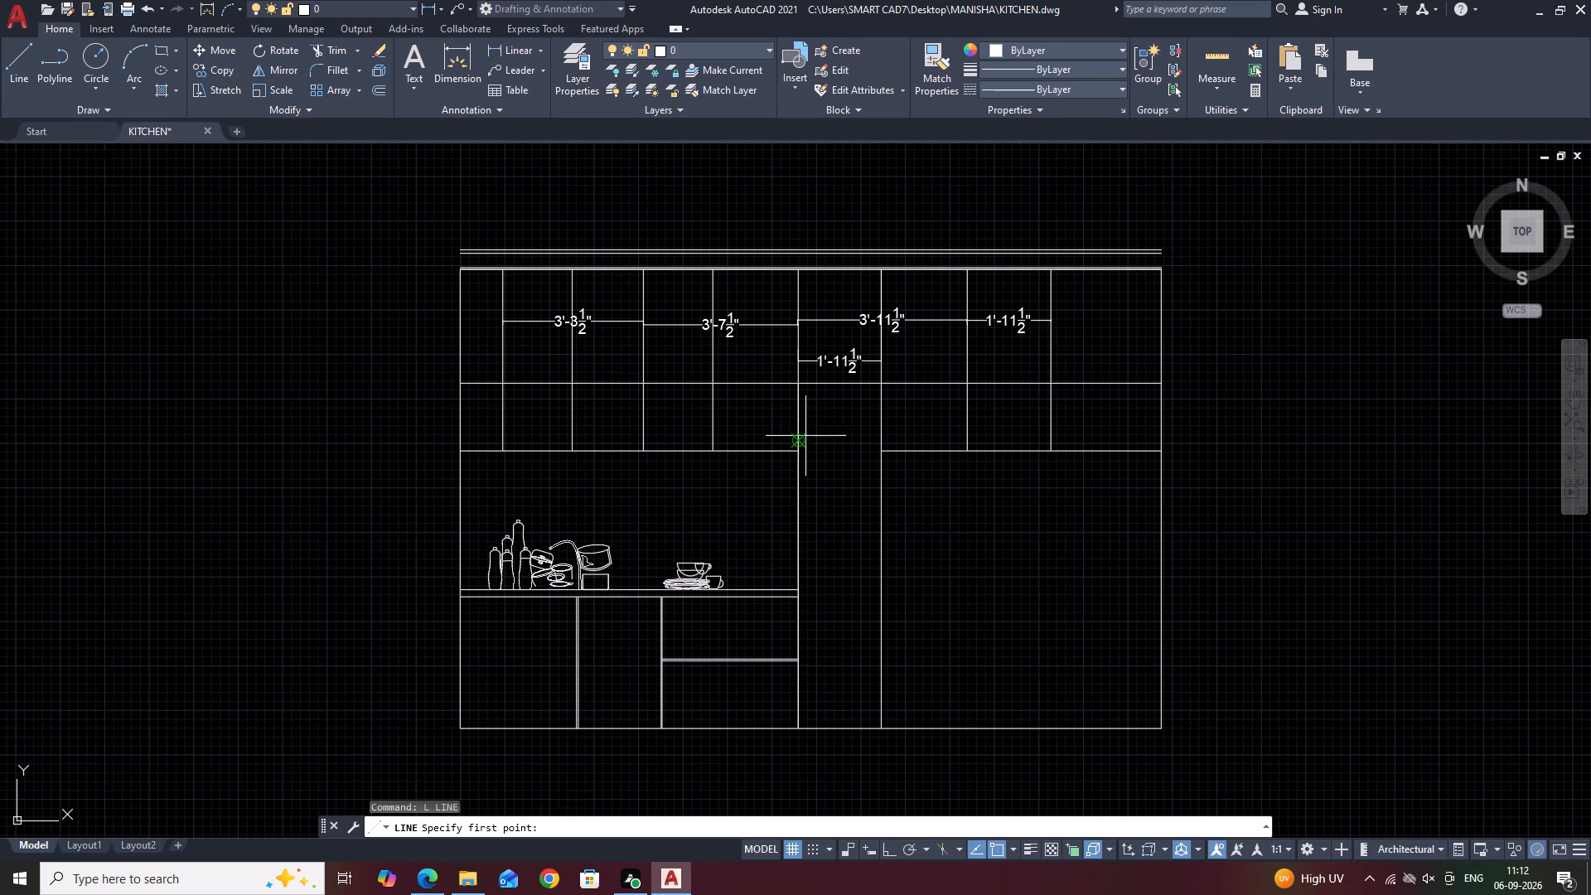
click(796, 440)
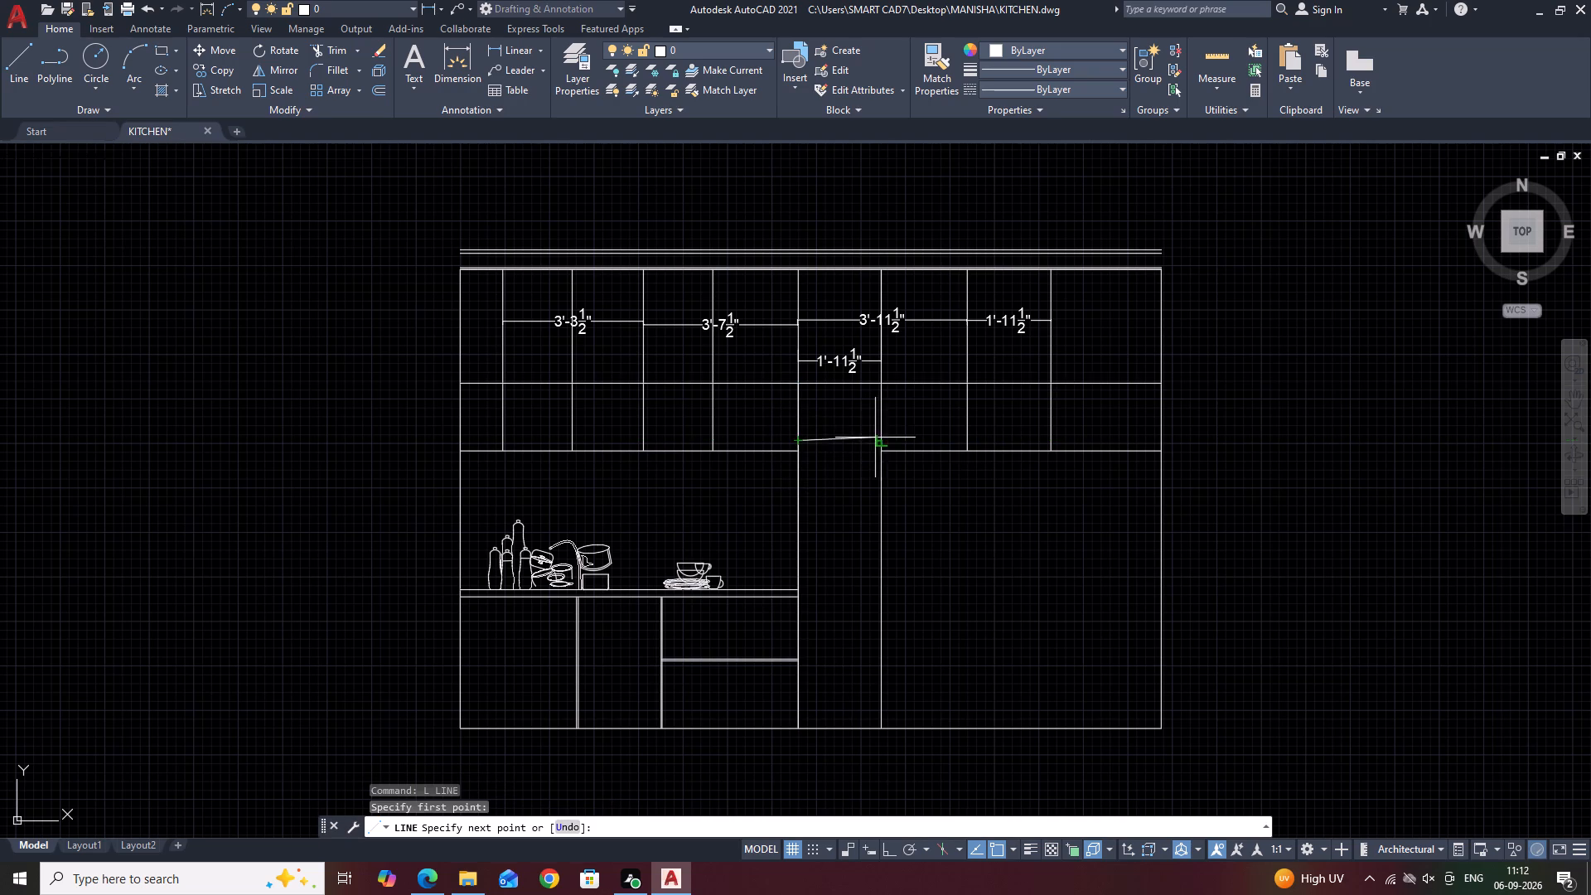
click(886, 443)
key(space)
key(space)
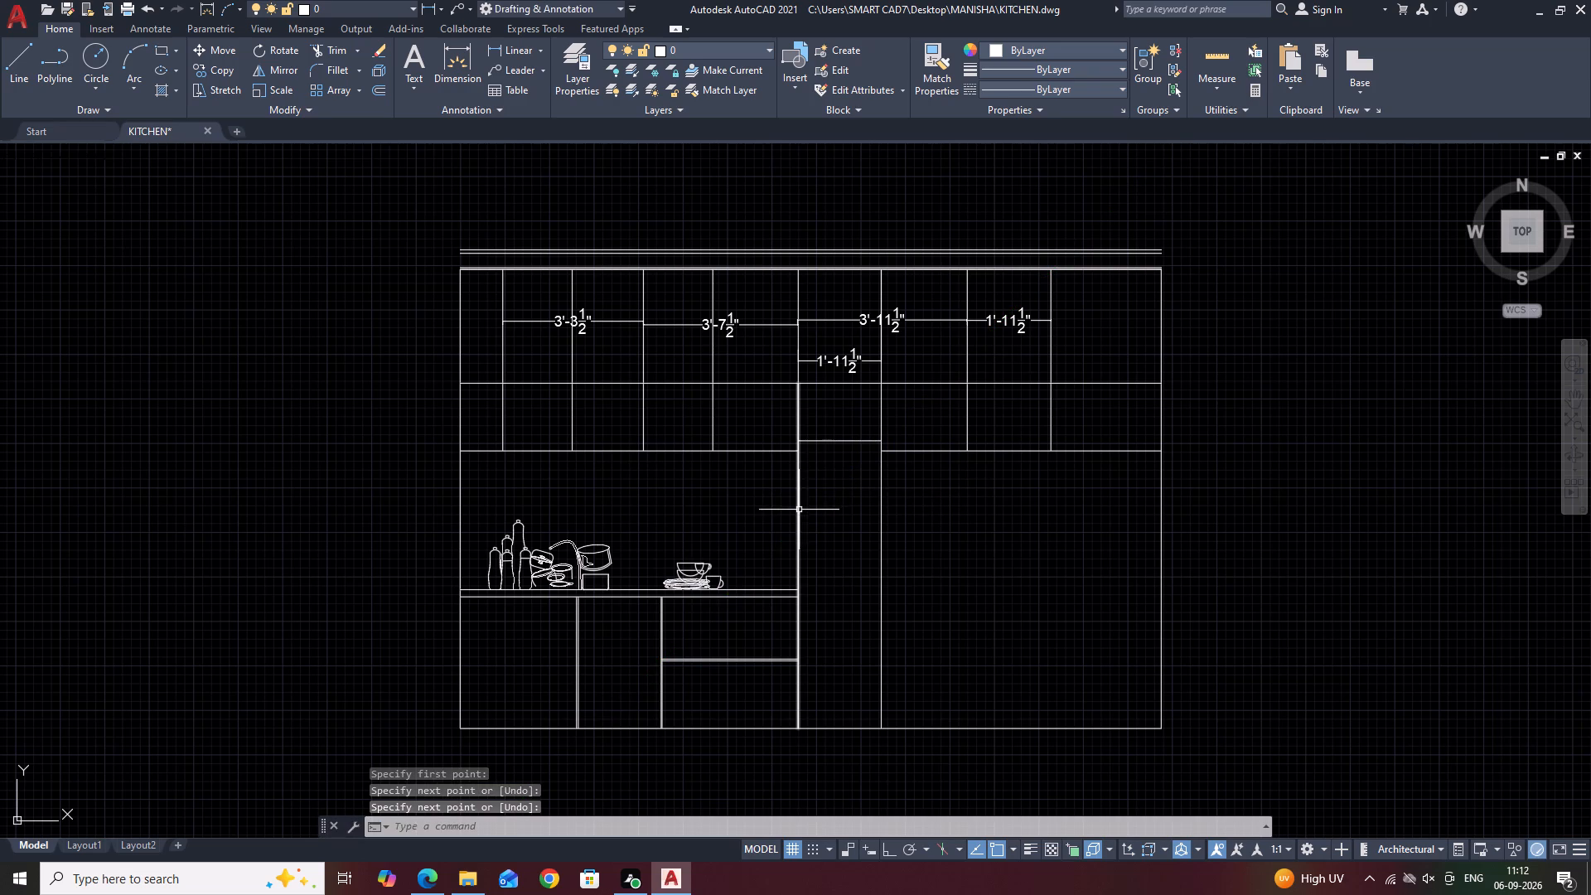
click(797, 553)
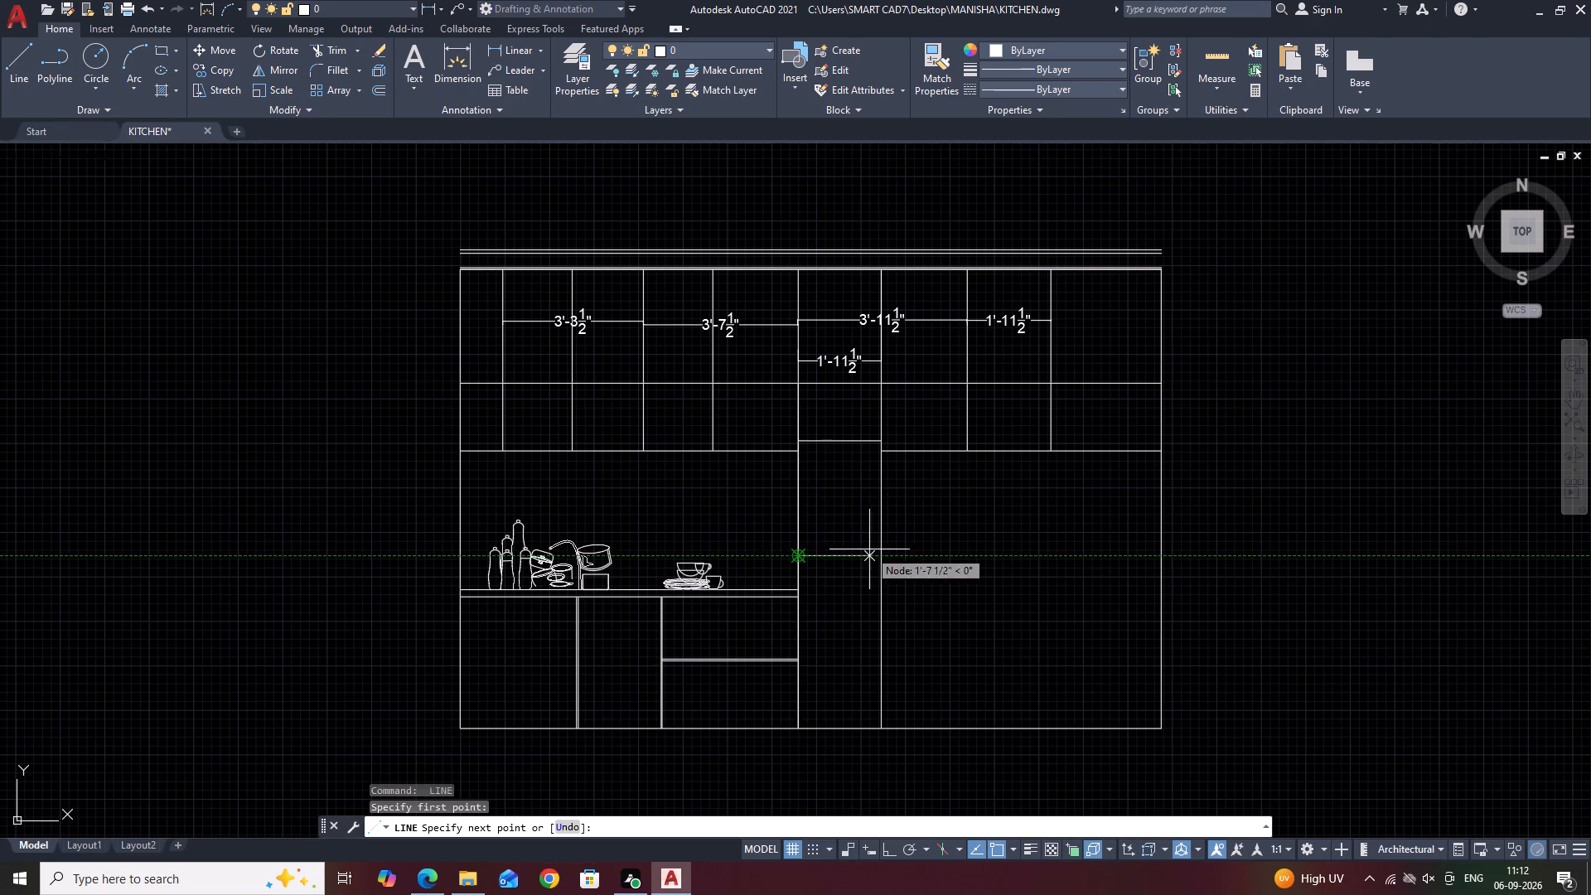
click(878, 554)
key(space)
key(space)
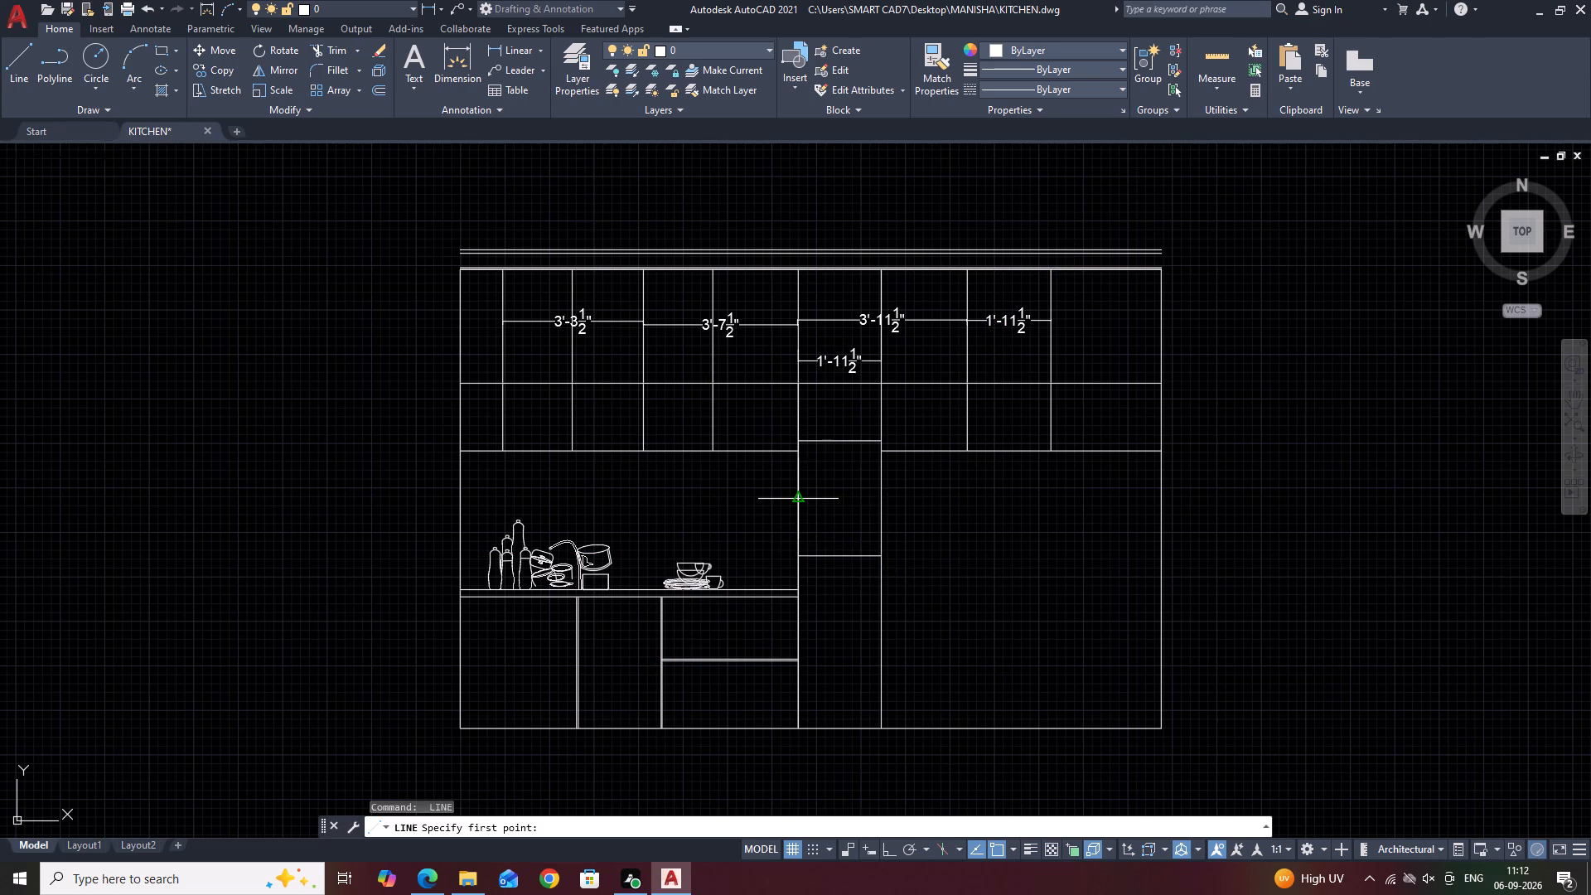
click(803, 501)
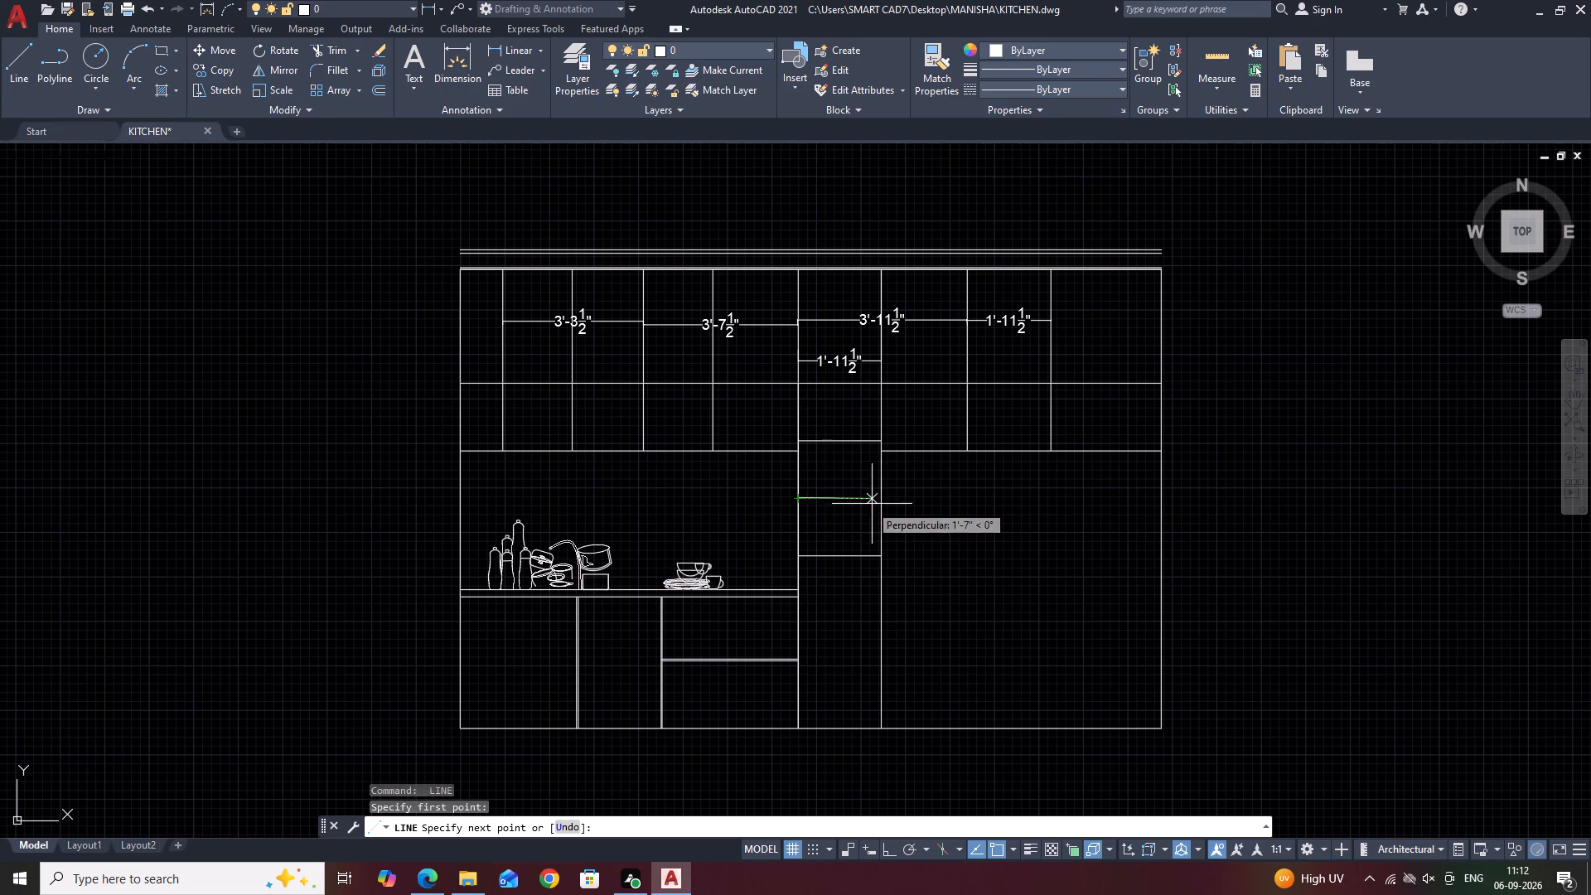
click(887, 503)
key(space)
Draw the remaining two horizontal shelf lines across the tall column at its lower two division points.
key(space)
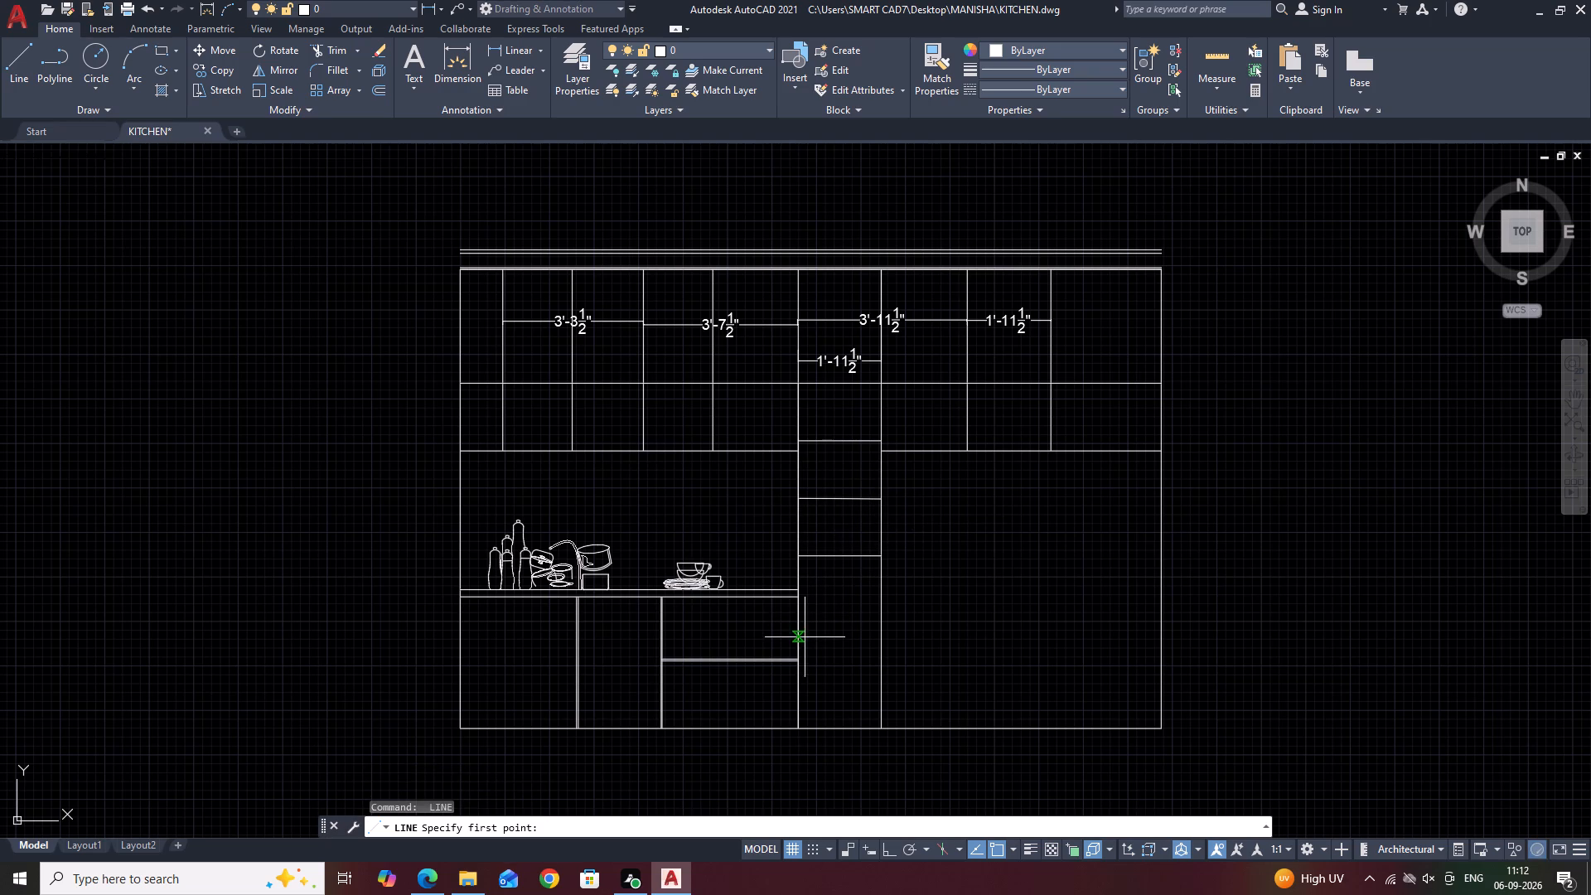
click(801, 614)
click(887, 615)
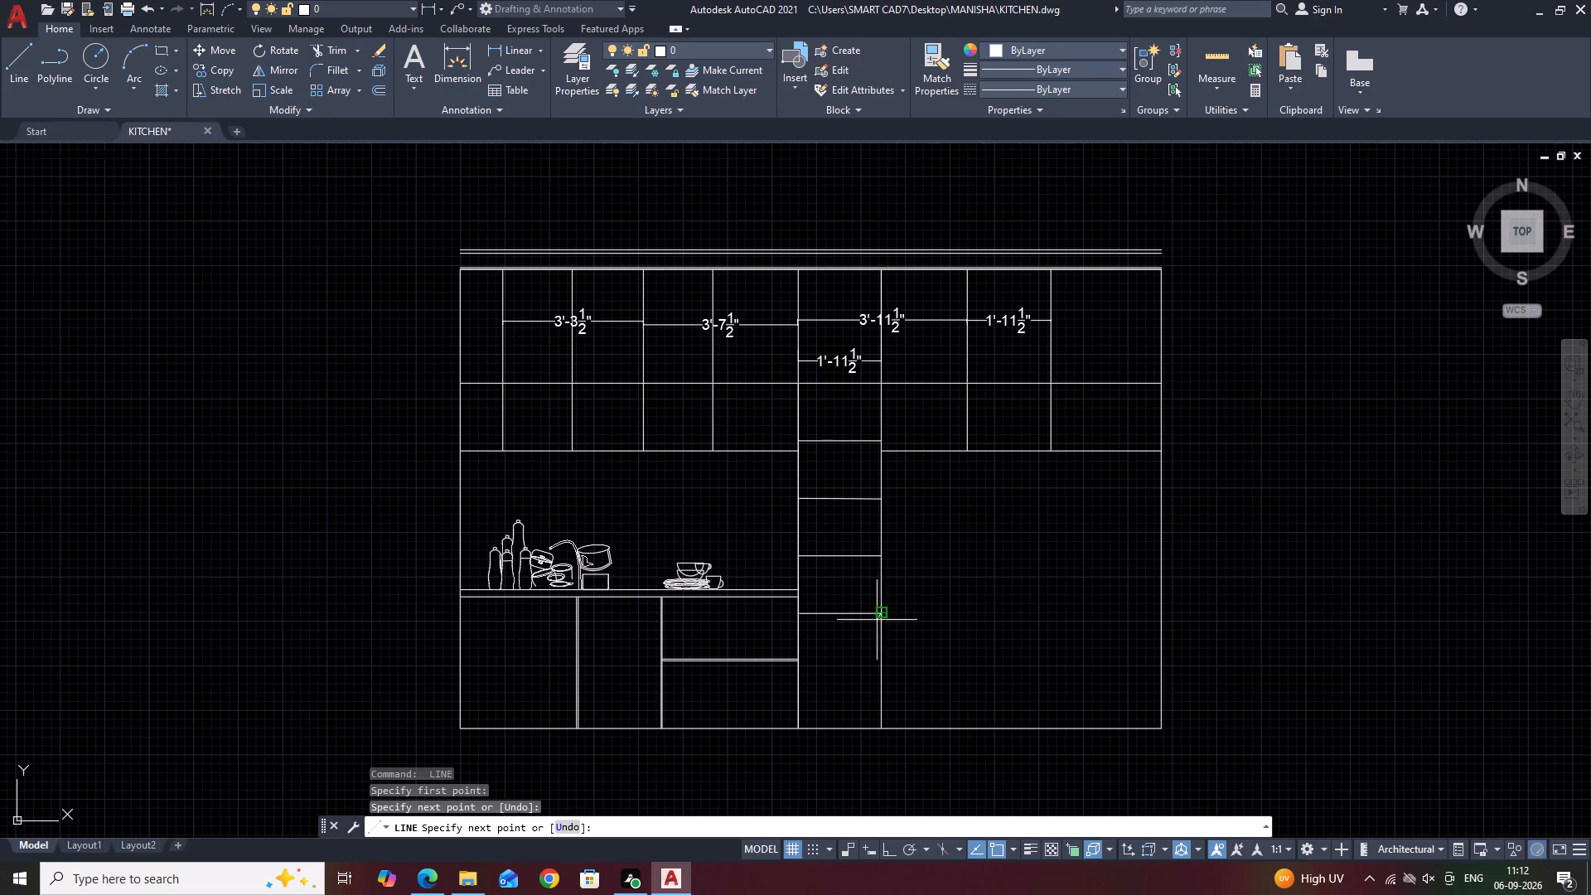
key(space)
key(space)
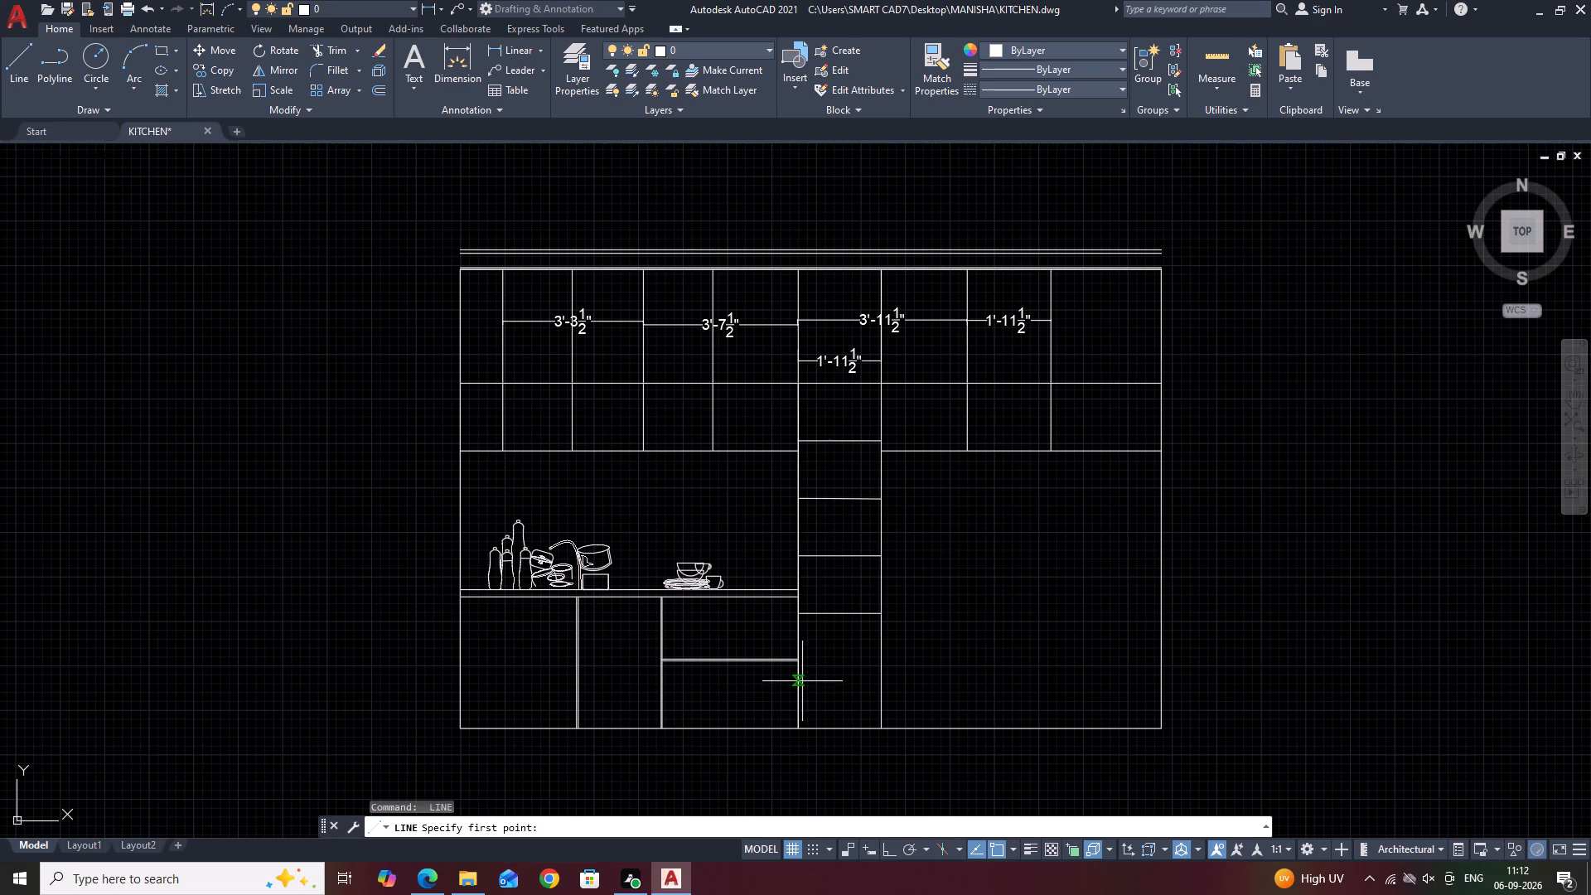
click(795, 671)
click(878, 672)
key(Escape)
key(Escape)
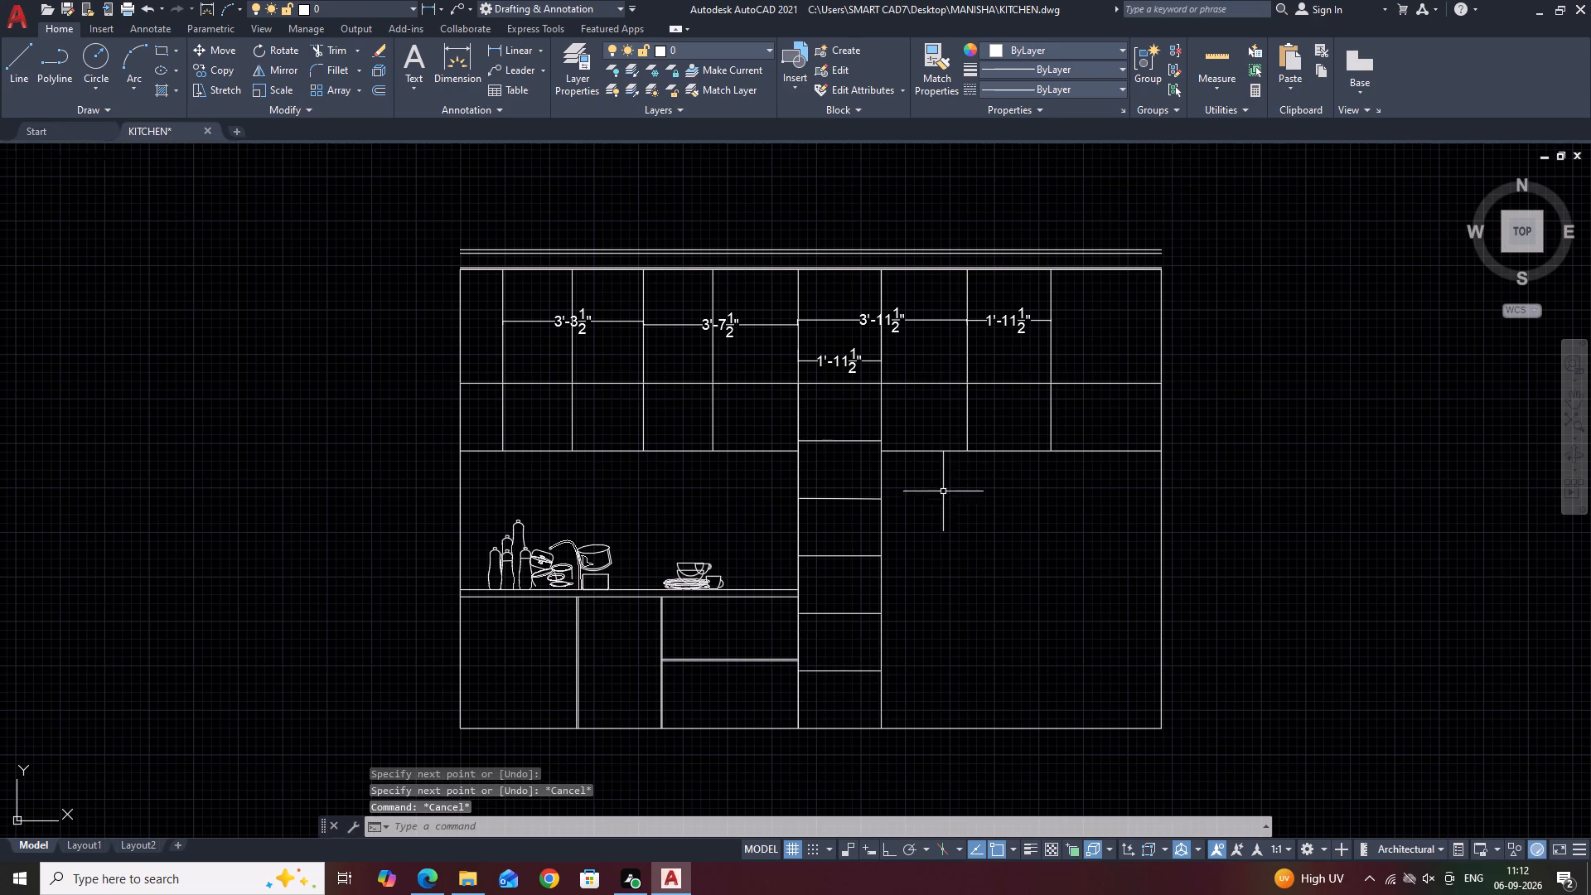
Draw a separate line across the top of the shelf column, along the upper cabinets' middle horizontal line.
scroll(825, 396, up, 2)
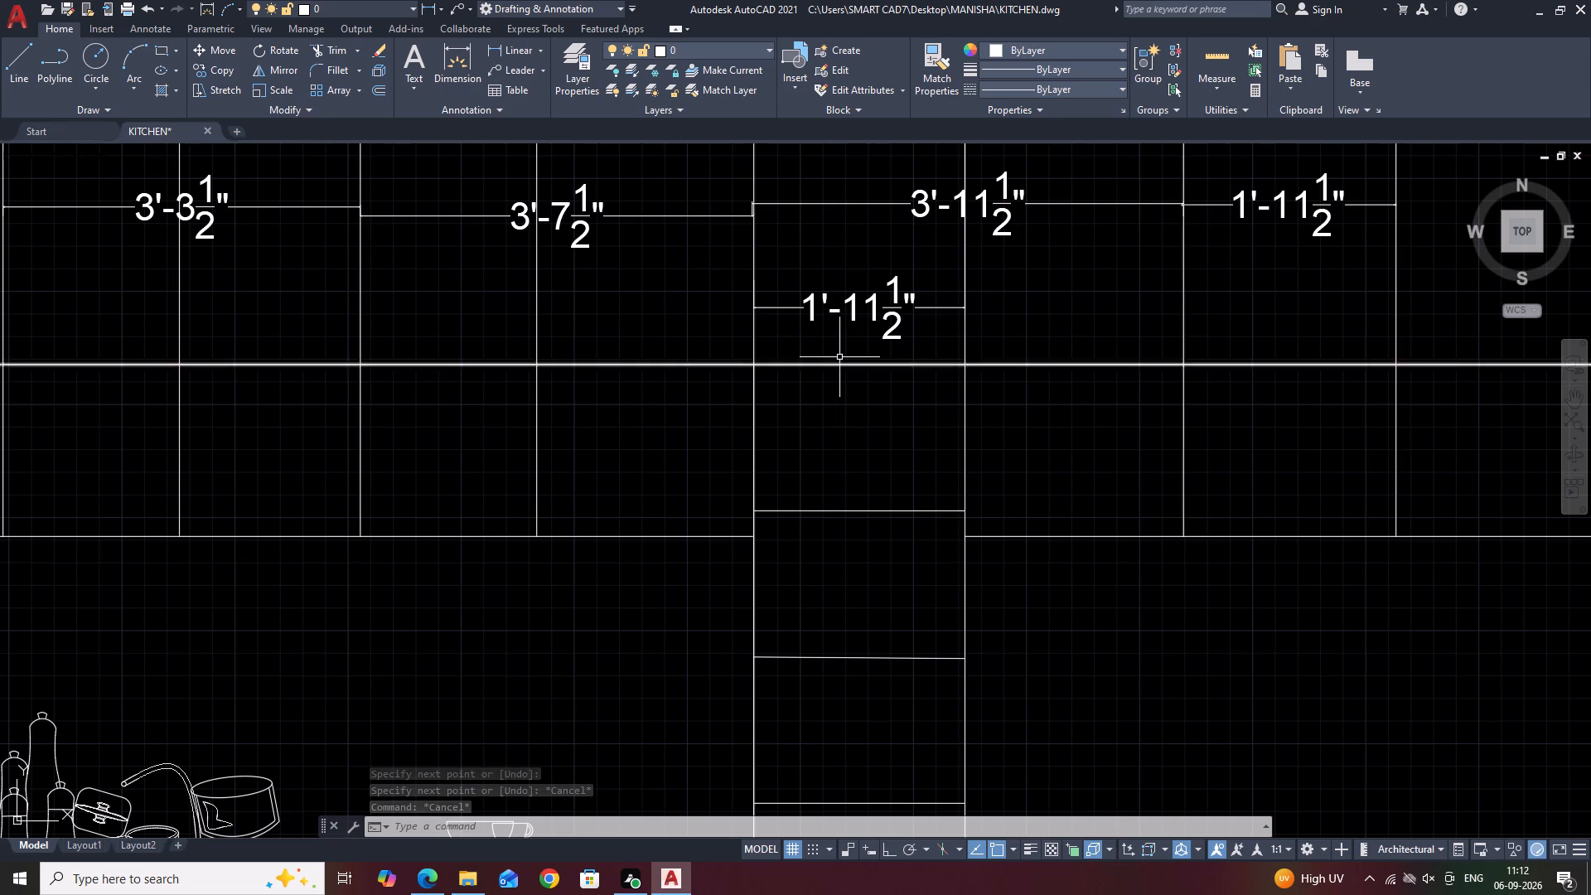
text(L)
key(space)
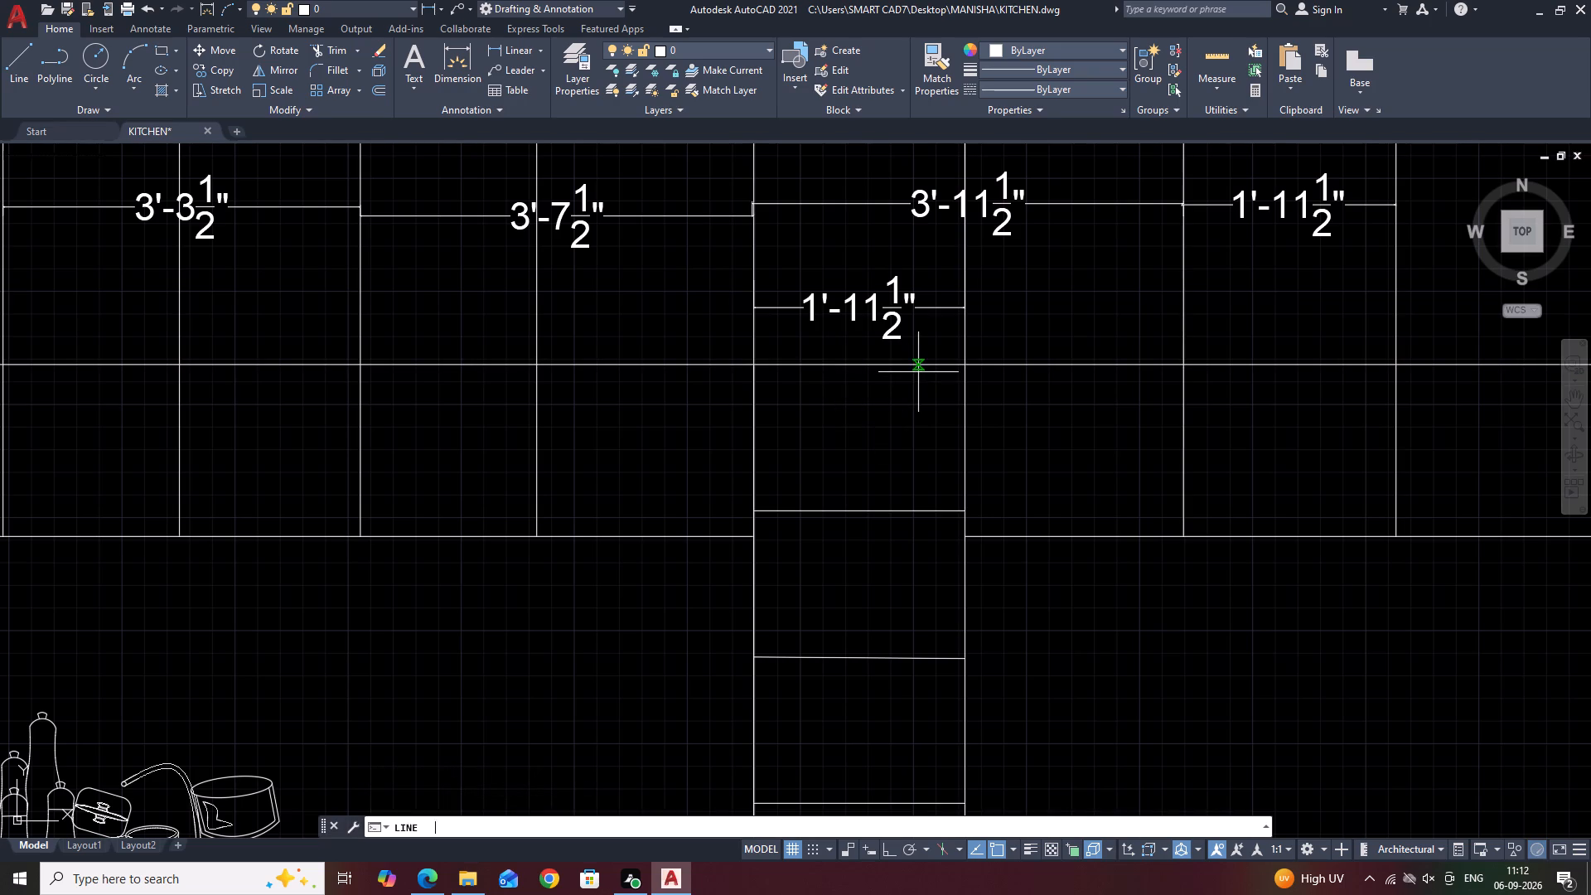
scroll(760, 371, up, 2)
click(737, 356)
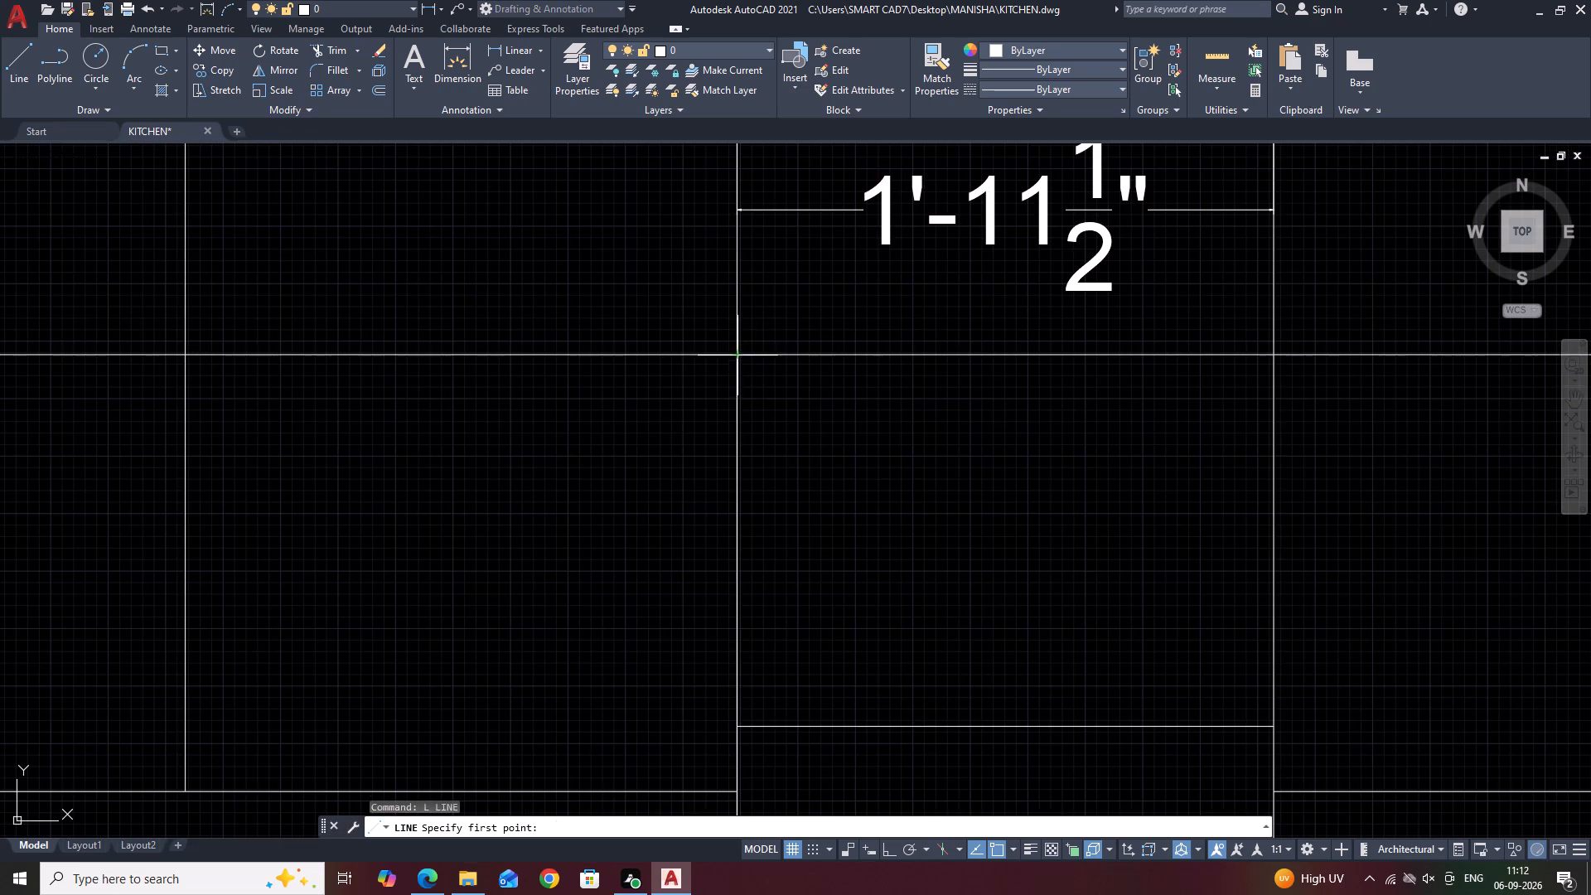
click(1271, 358)
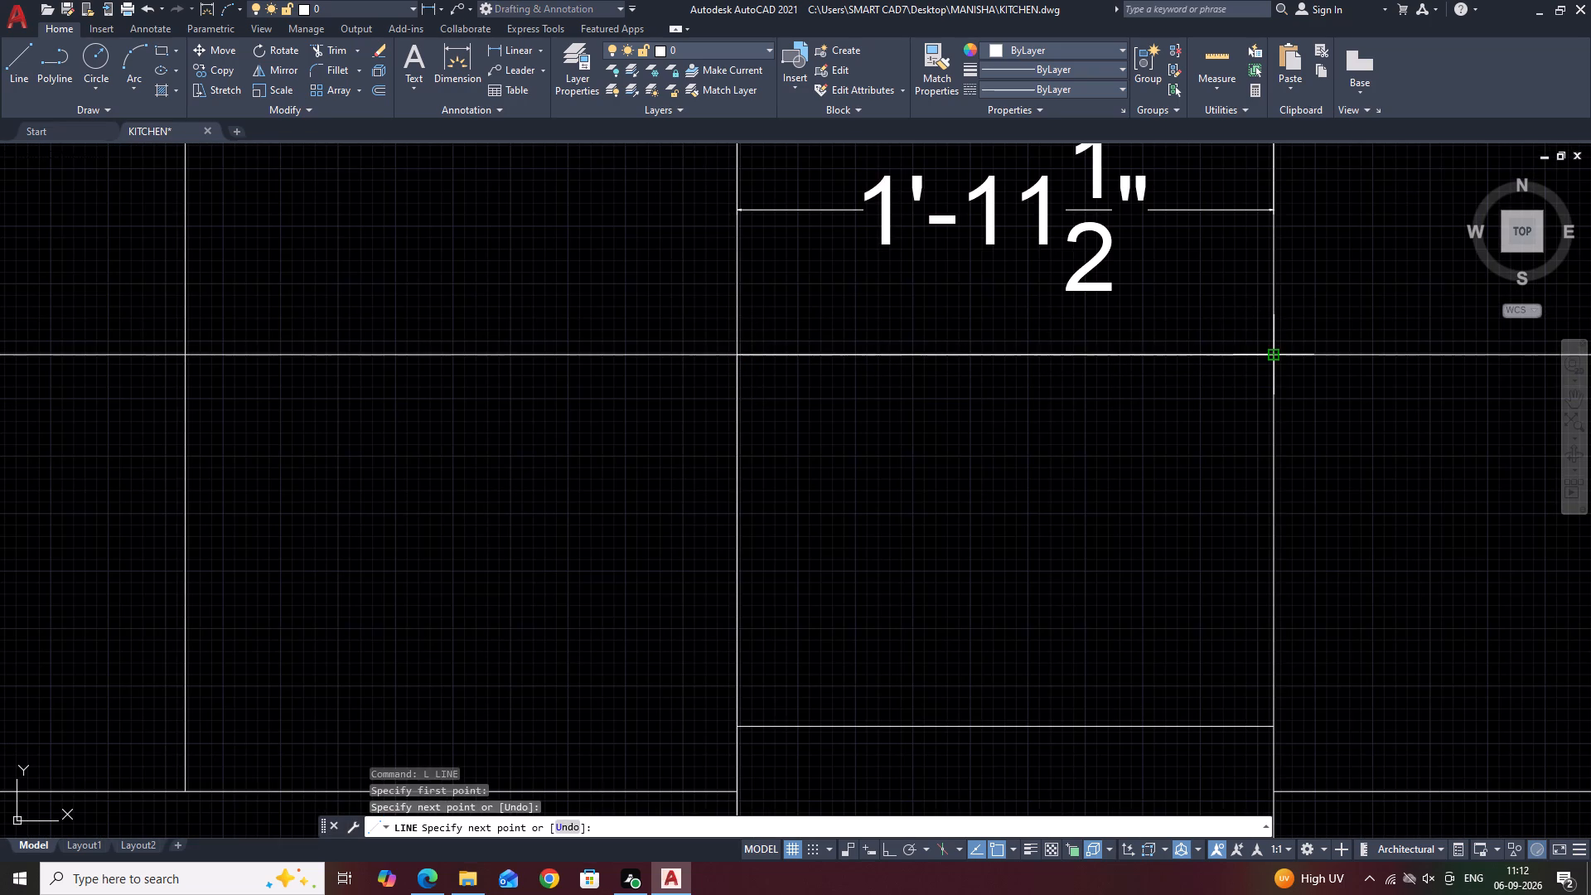
key(Escape)
Draw a vertical line along the shelf column's edge away from the countertop, from its top line to the base line.
scroll(1055, 292, down, 2)
middle_drag(1156, 373, 1073, 317)
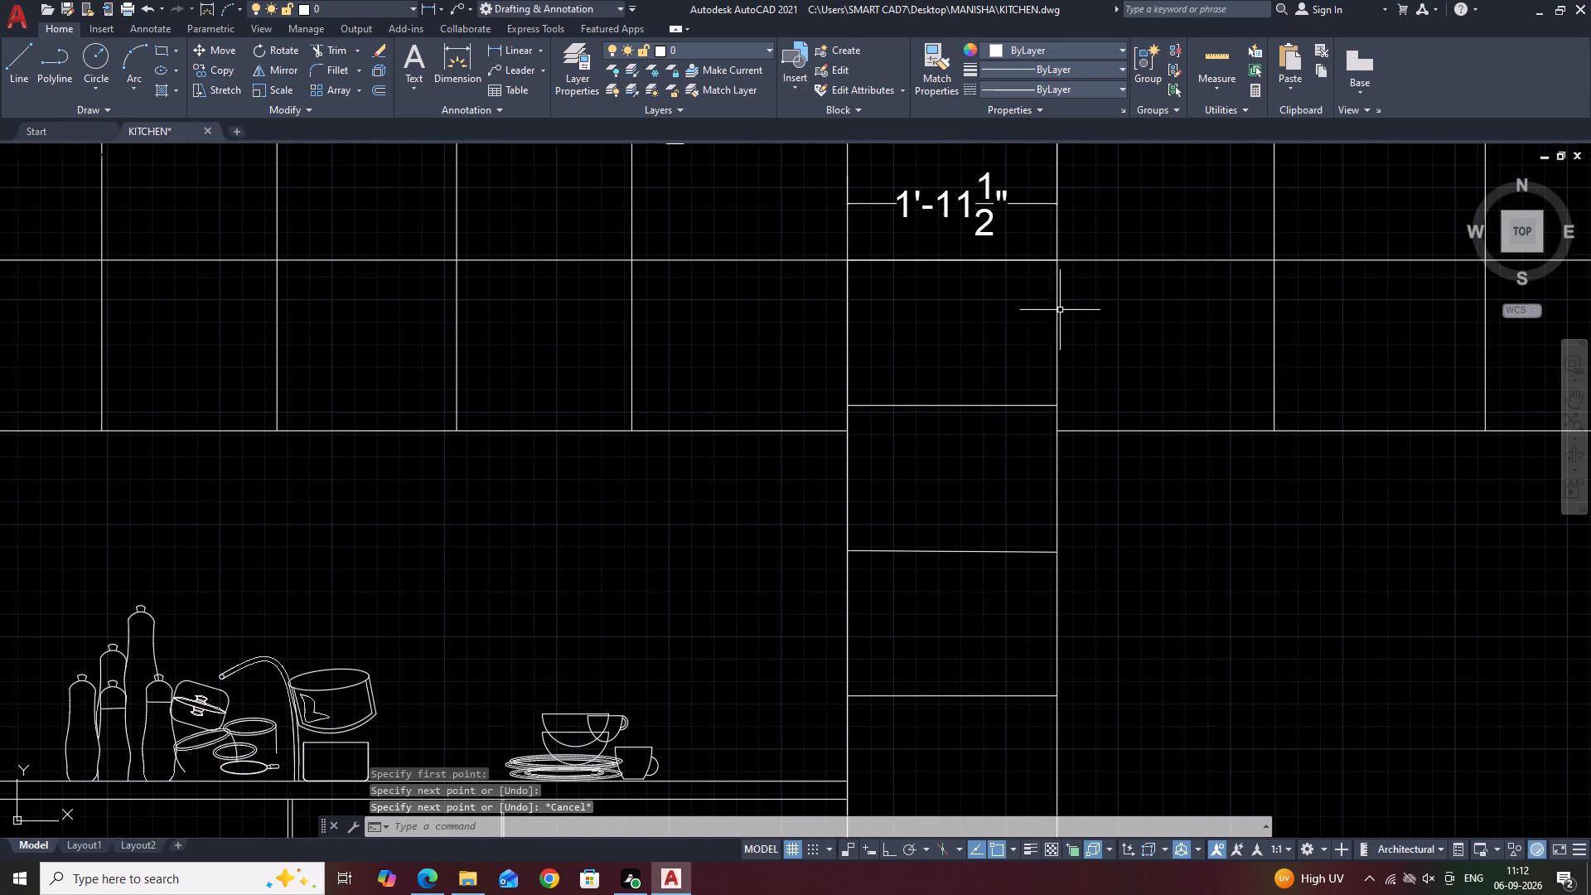
key(l)
key(space)
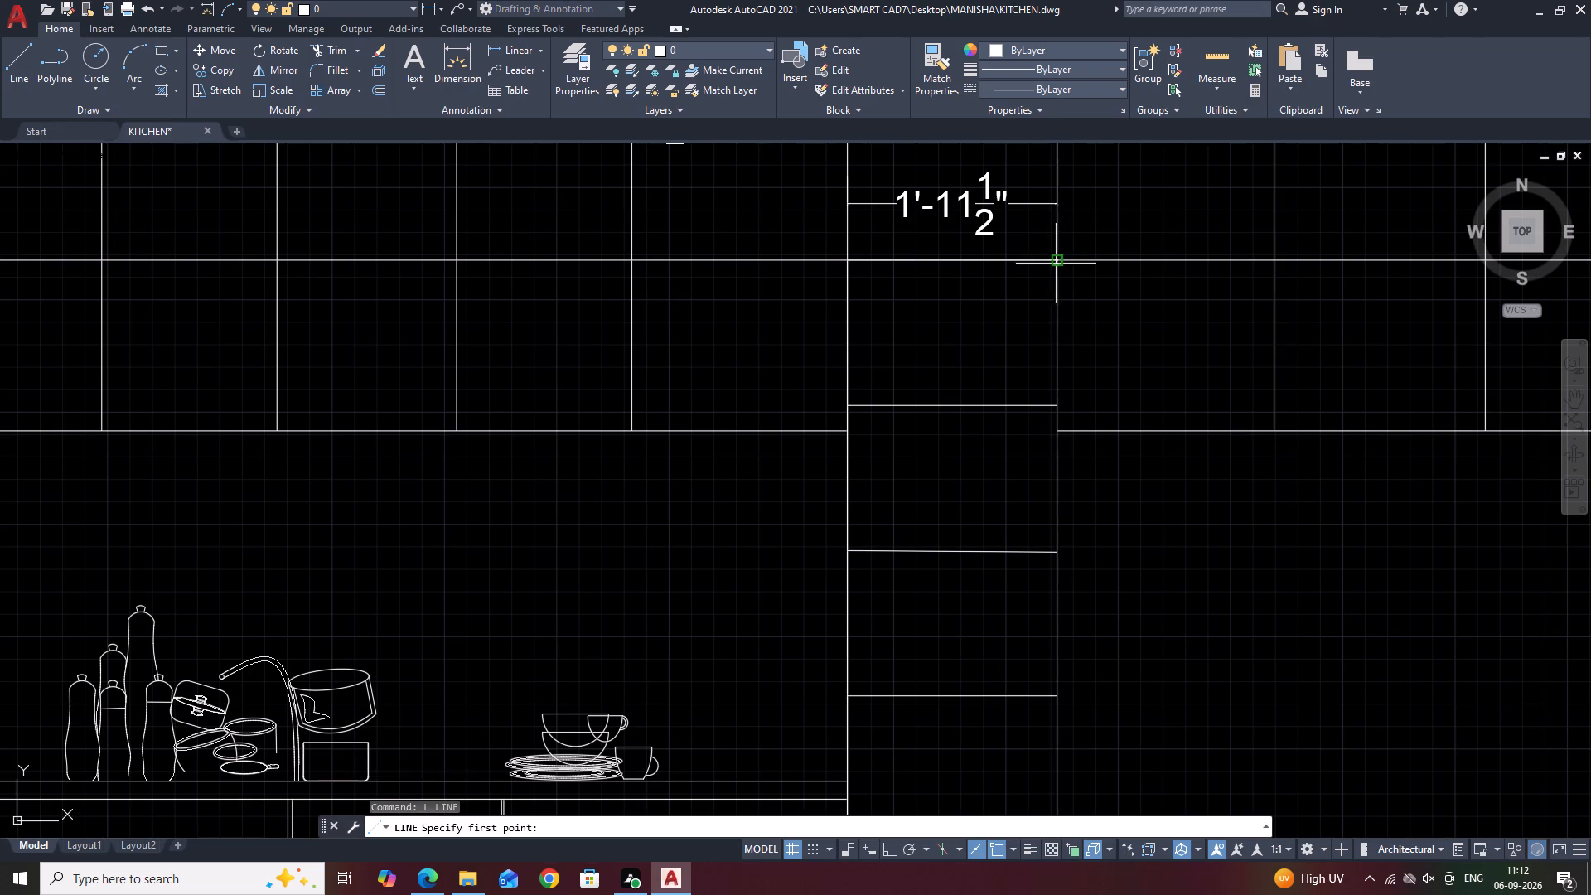
click(1056, 264)
scroll(1058, 264, down, 4)
scroll(1057, 395, up, 2)
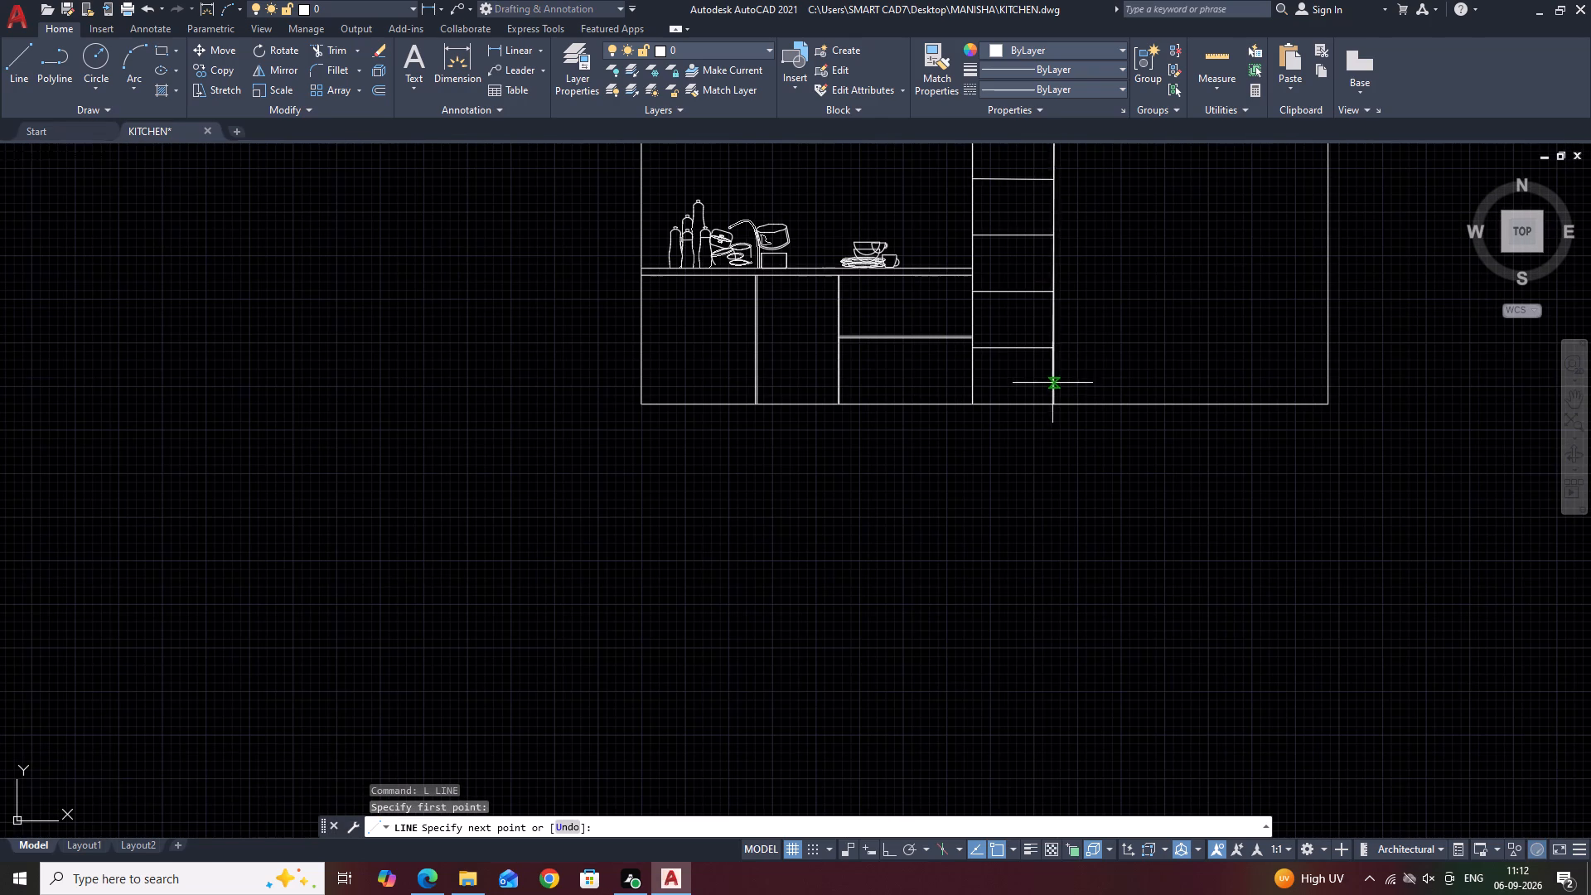
click(1053, 404)
key(Escape)
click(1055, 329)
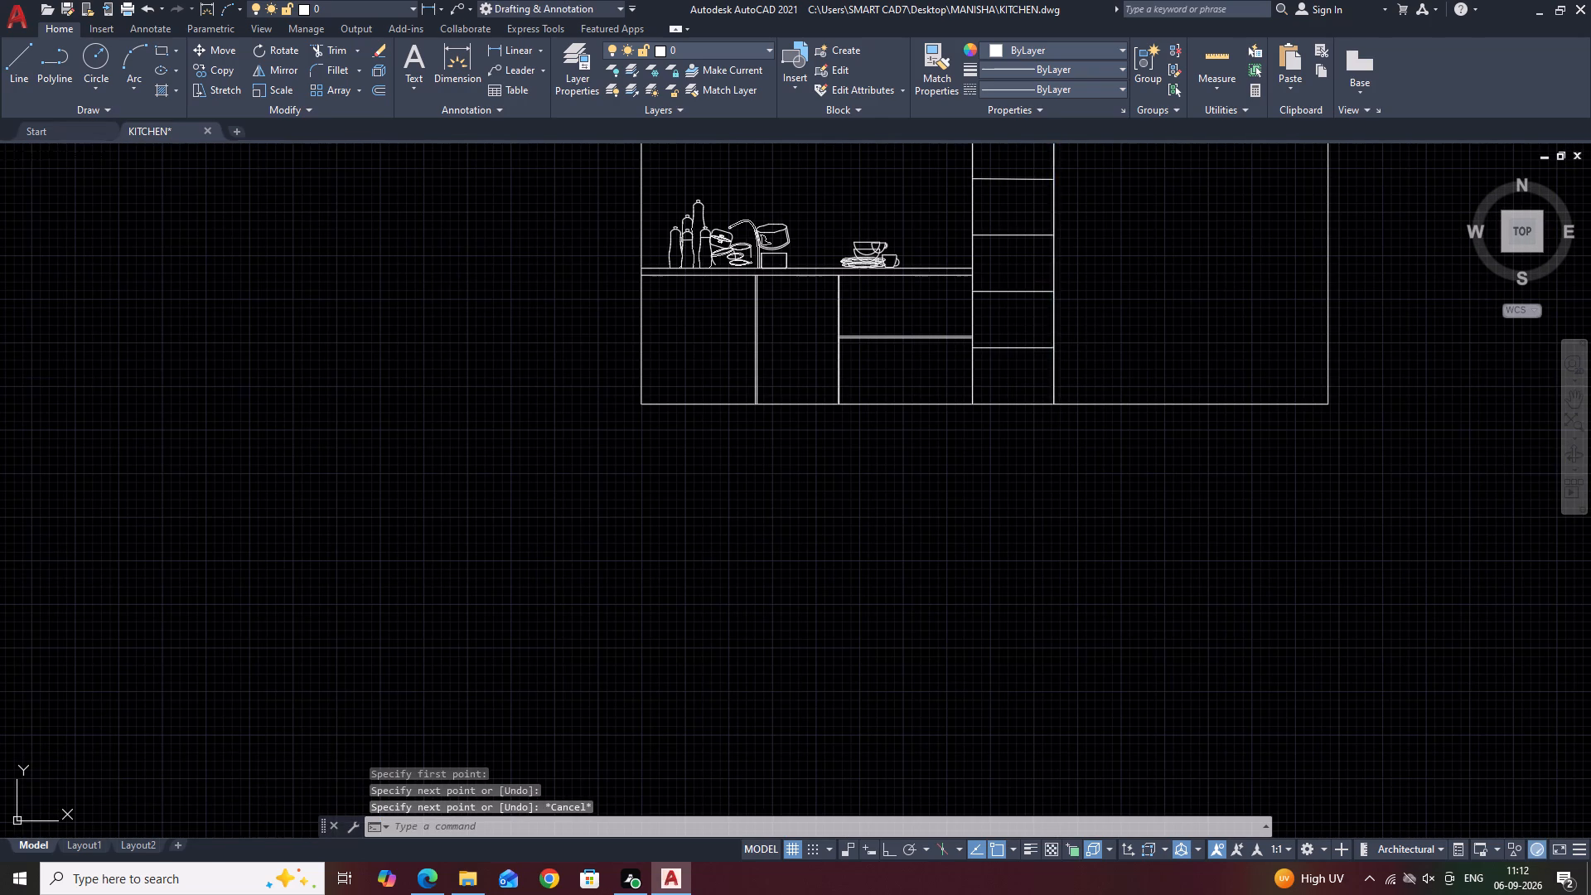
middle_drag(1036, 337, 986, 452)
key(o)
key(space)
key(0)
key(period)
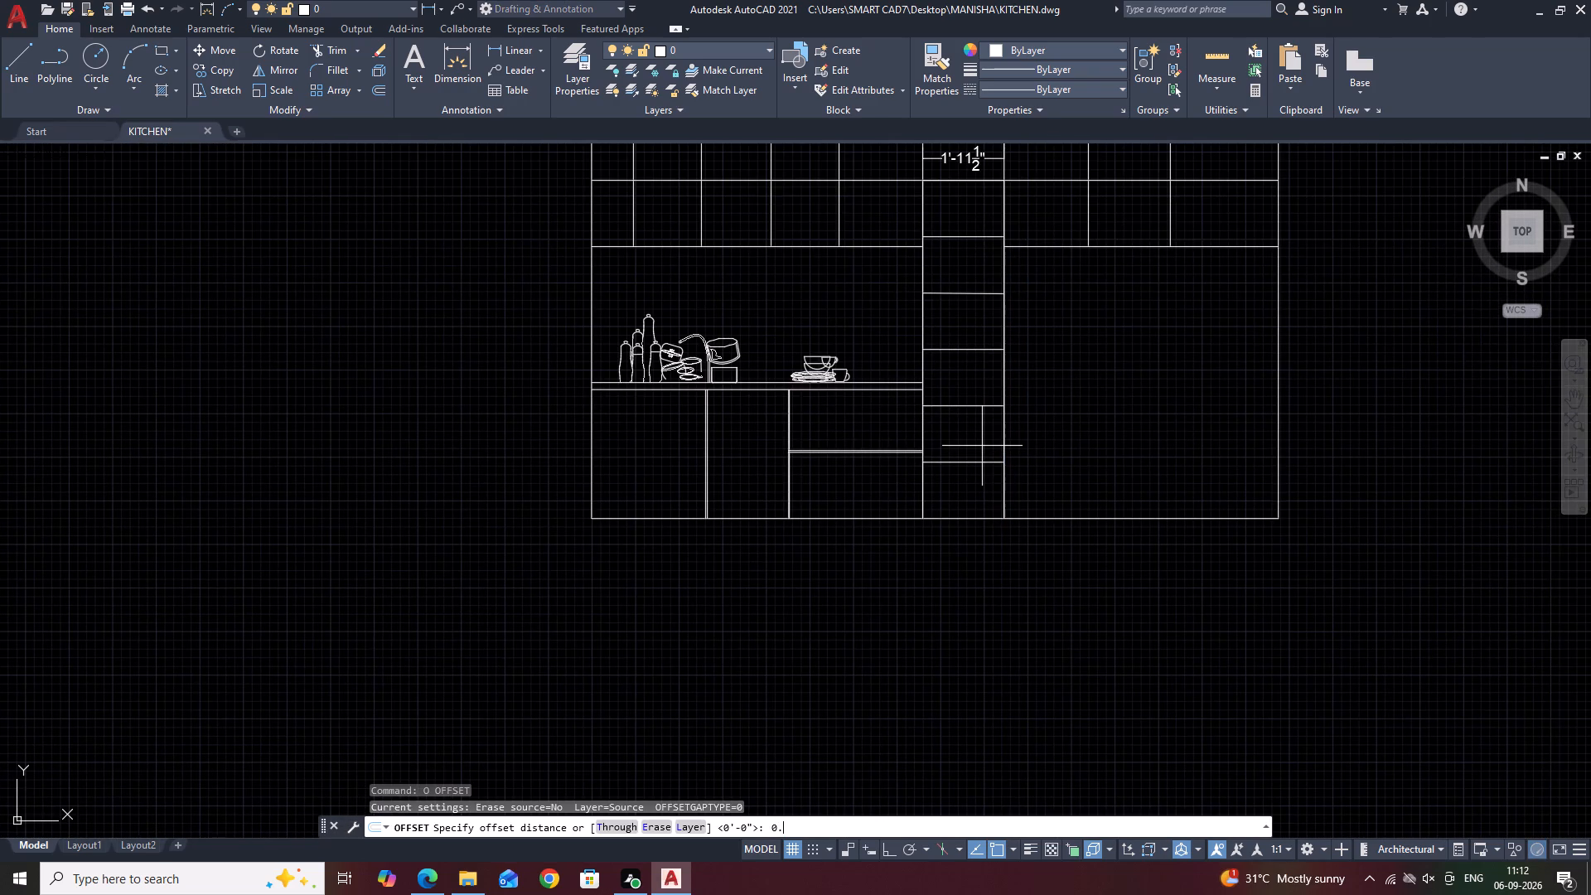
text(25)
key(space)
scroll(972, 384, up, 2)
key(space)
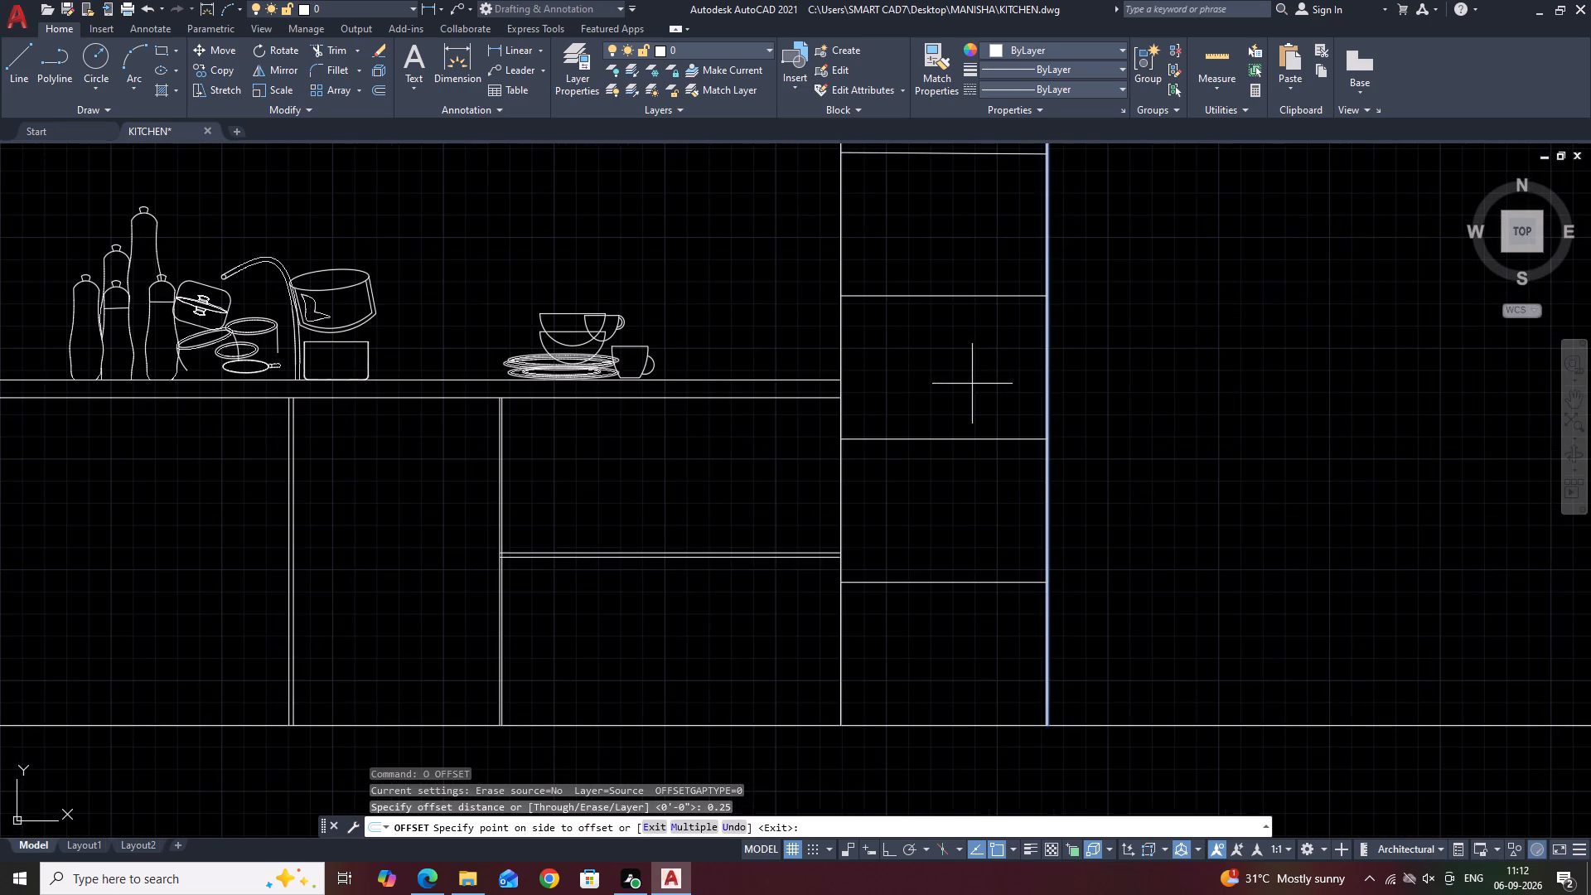
Offset the vertical line on the shelf column's edge away from the countertop by 0.25 toward the column's interior.
scroll(995, 391, up, 2)
click(1124, 365)
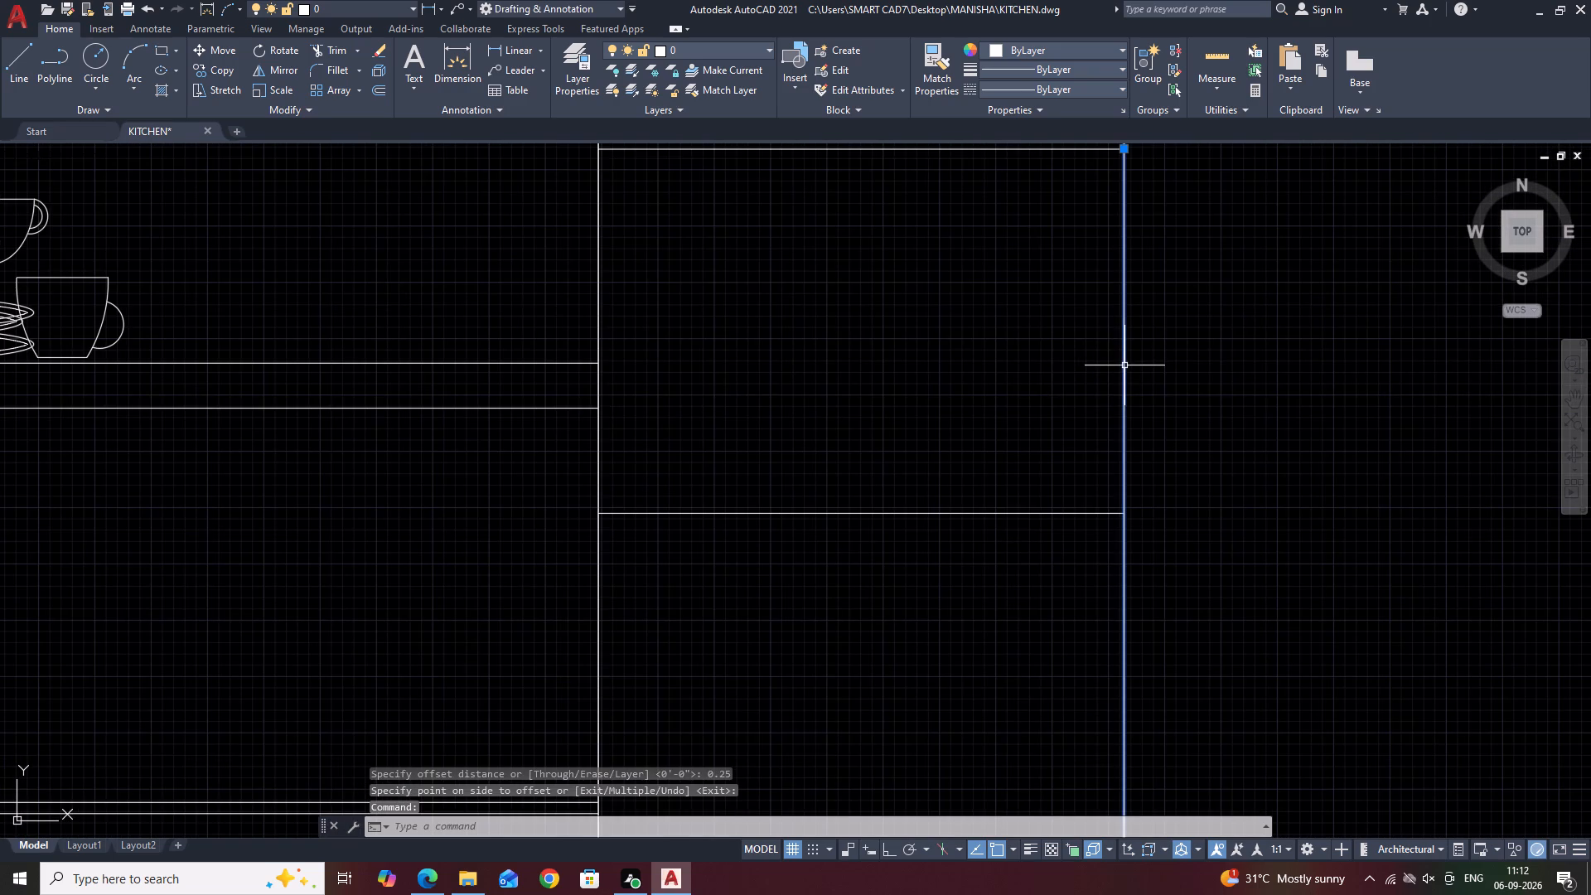
key(o)
key(space)
text(0)
key(period)
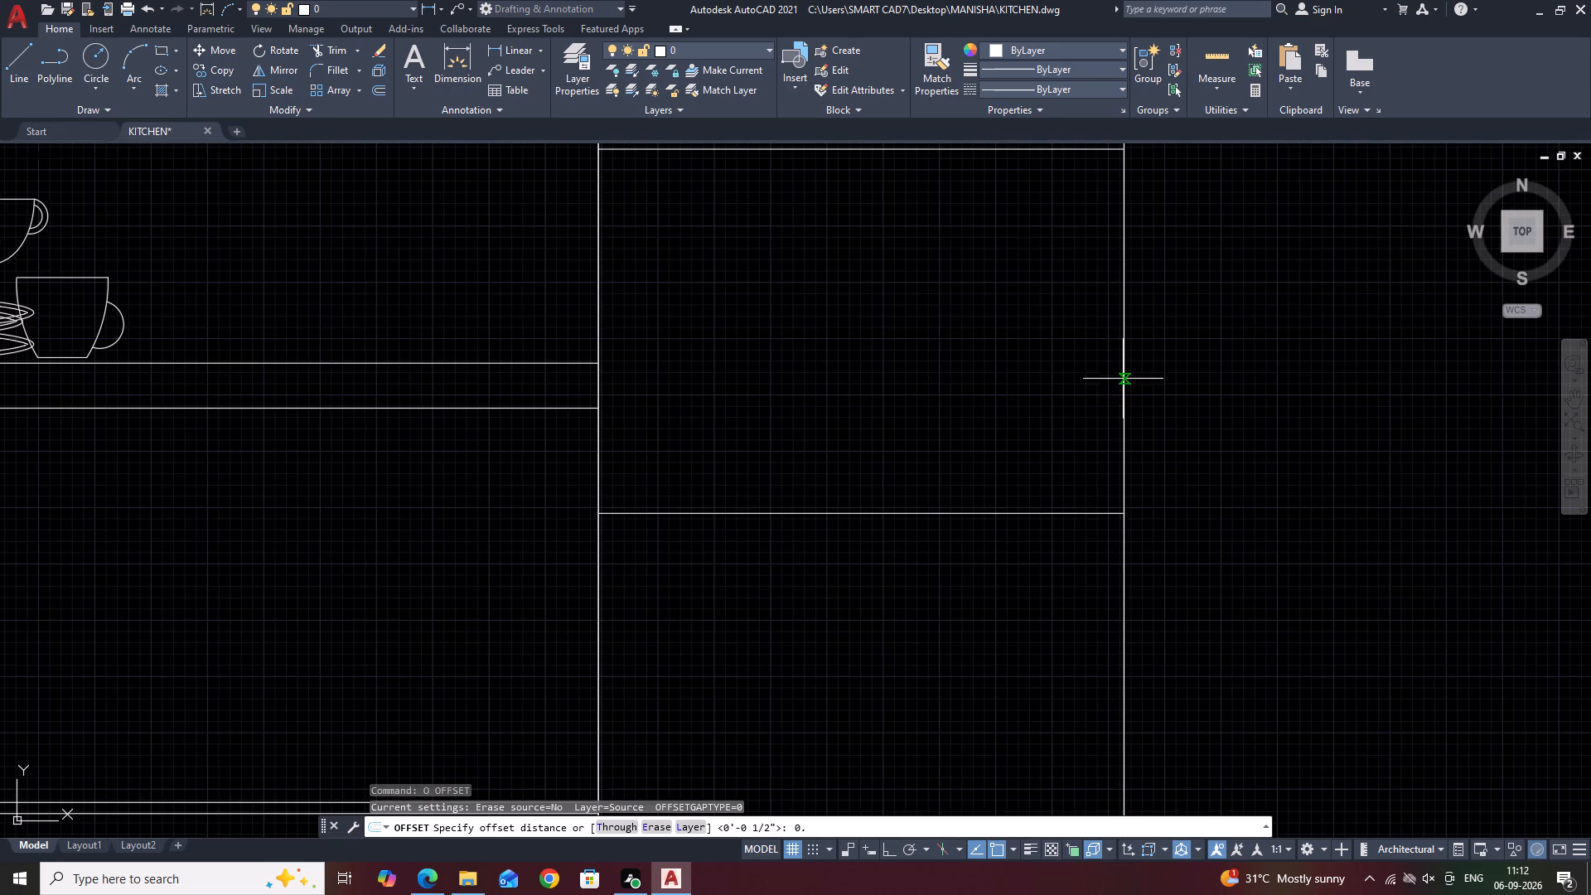
key(2)
text(5)
key(space)
click(1068, 381)
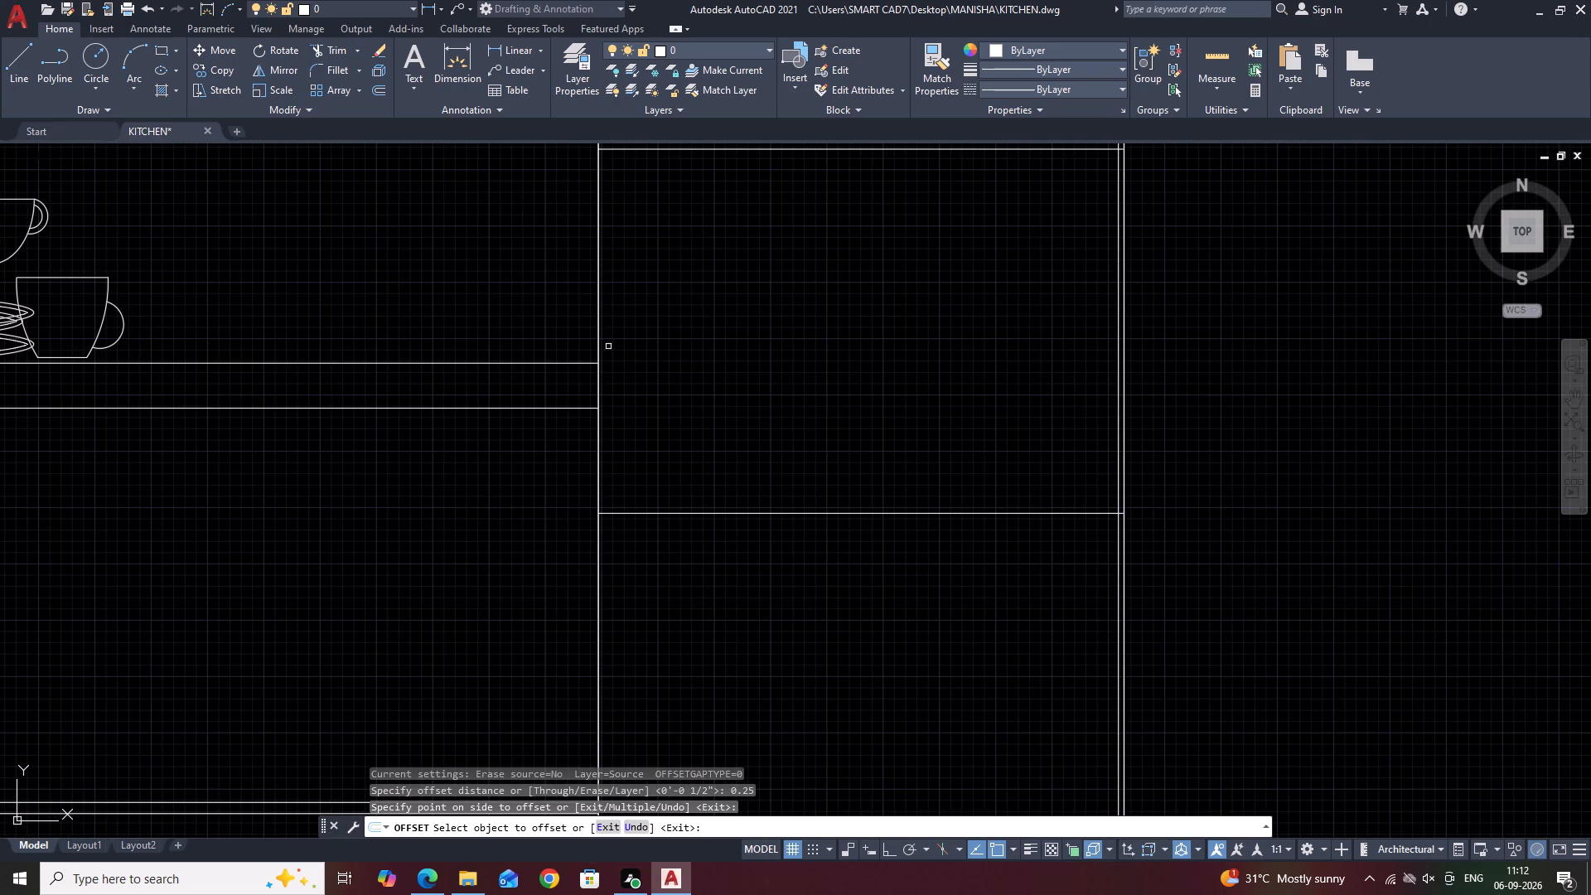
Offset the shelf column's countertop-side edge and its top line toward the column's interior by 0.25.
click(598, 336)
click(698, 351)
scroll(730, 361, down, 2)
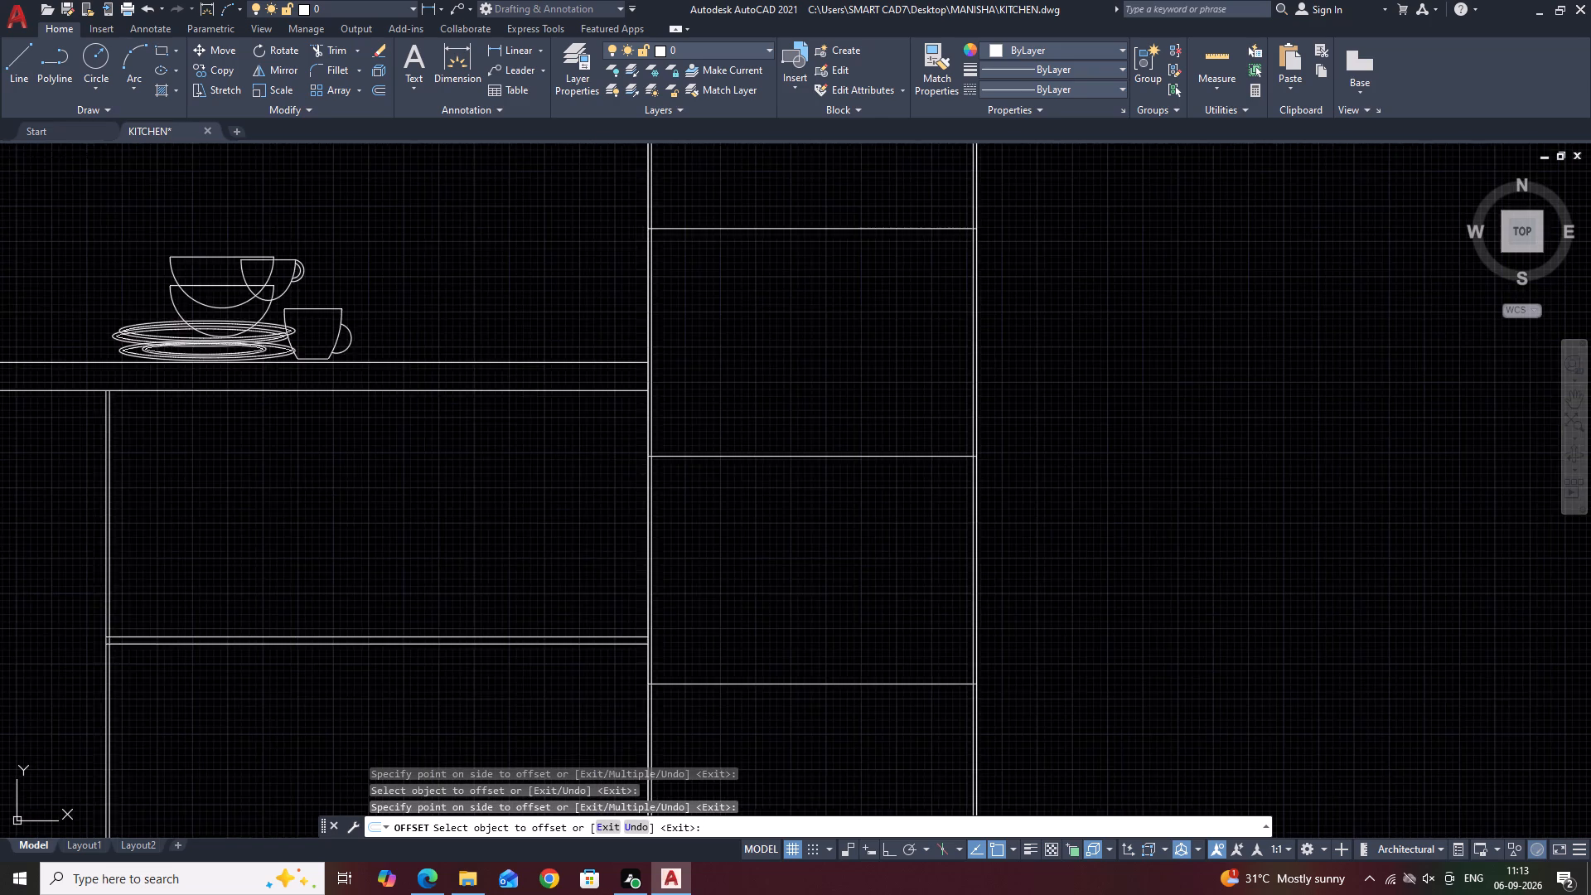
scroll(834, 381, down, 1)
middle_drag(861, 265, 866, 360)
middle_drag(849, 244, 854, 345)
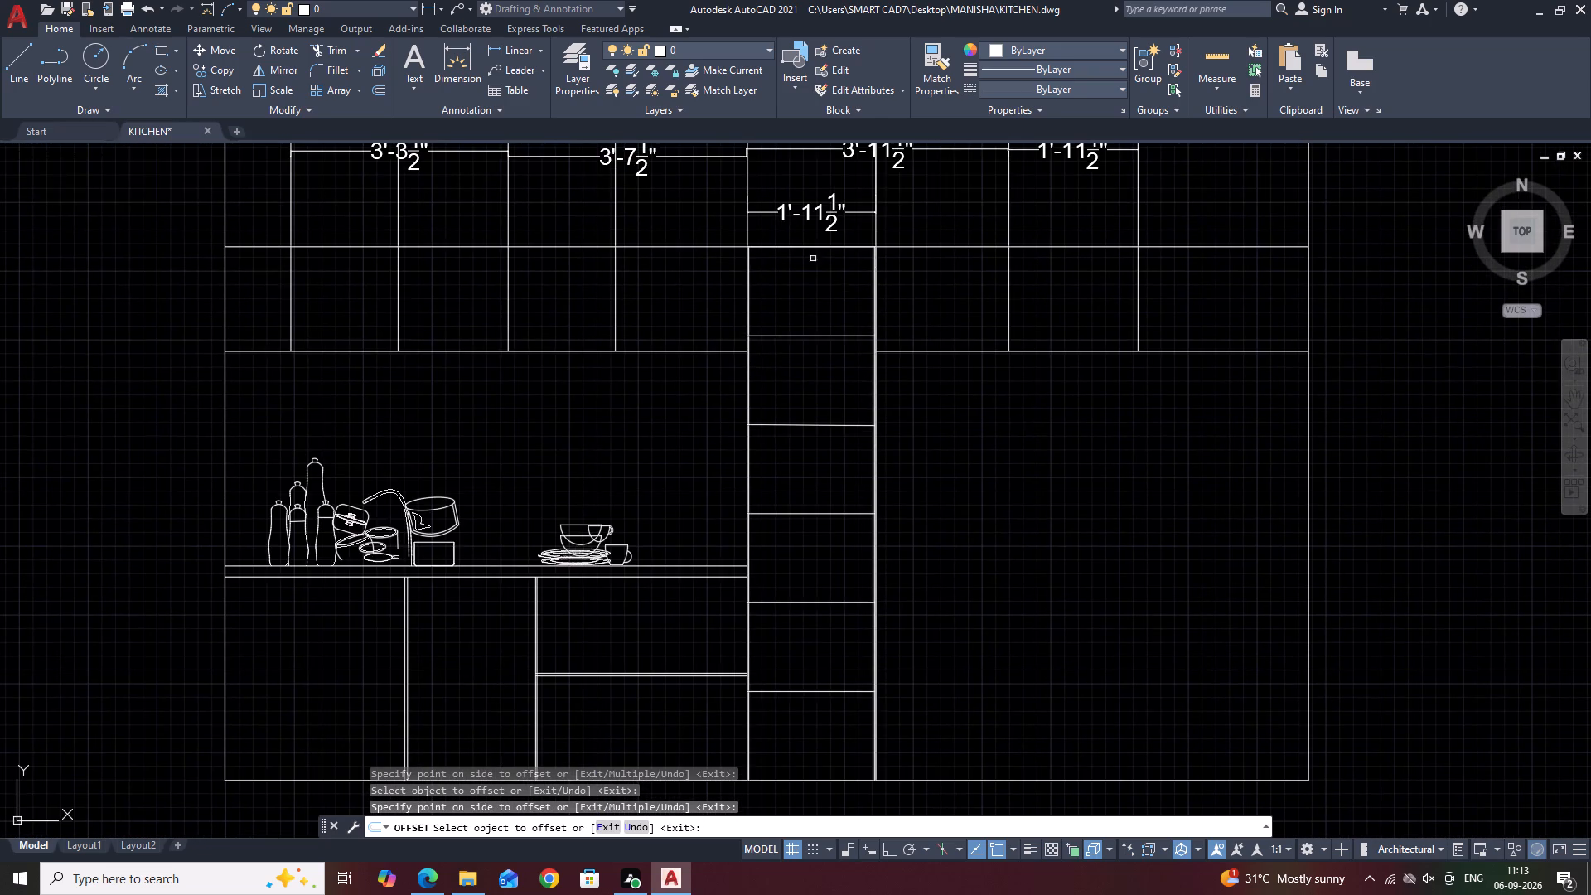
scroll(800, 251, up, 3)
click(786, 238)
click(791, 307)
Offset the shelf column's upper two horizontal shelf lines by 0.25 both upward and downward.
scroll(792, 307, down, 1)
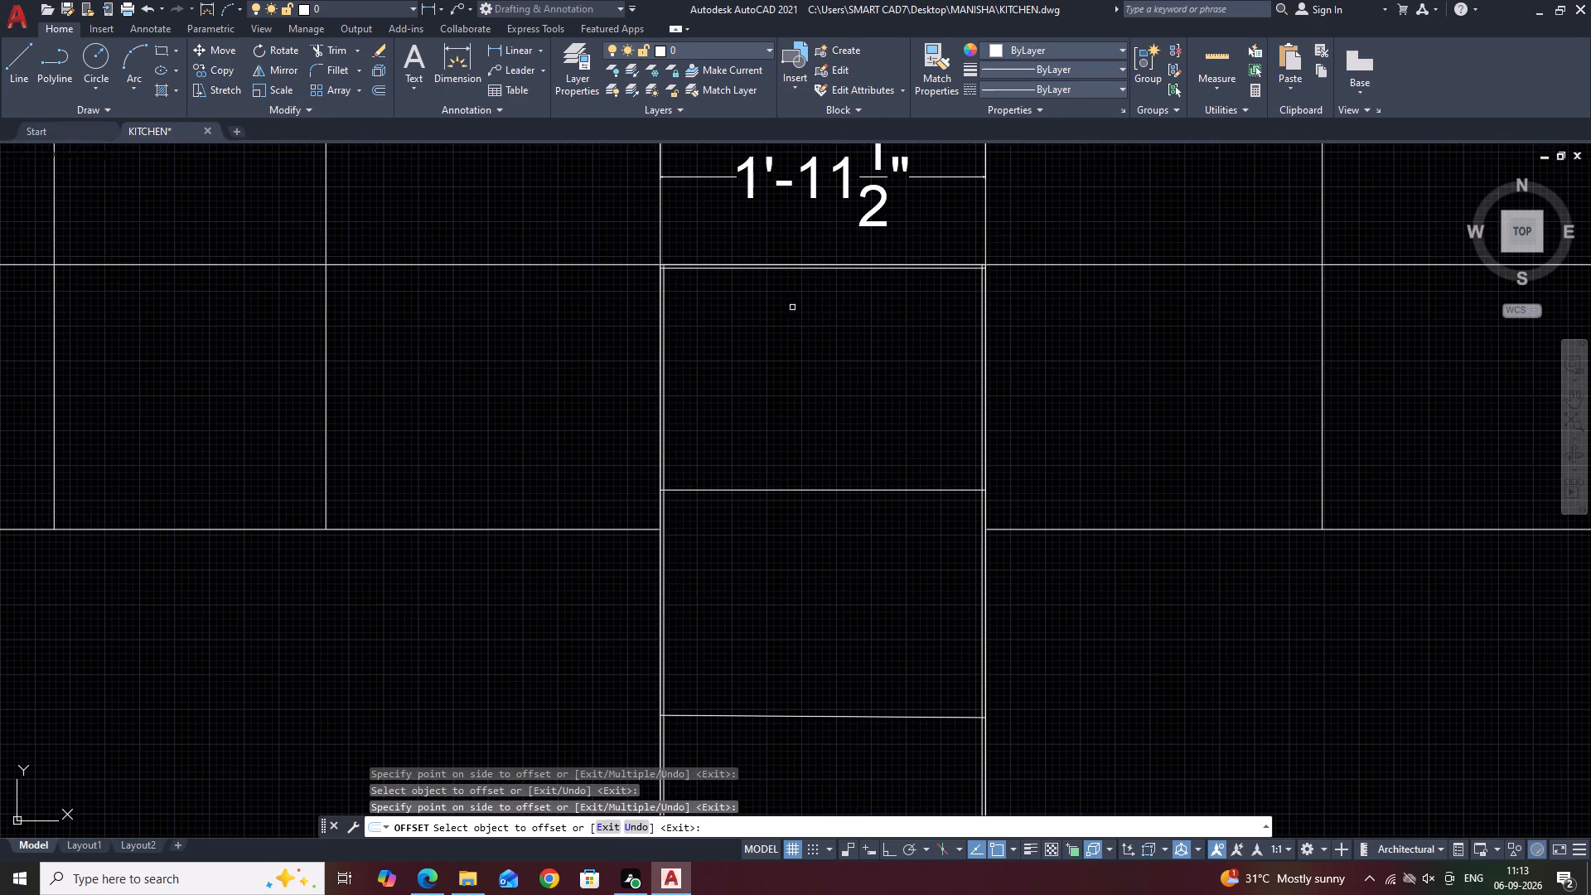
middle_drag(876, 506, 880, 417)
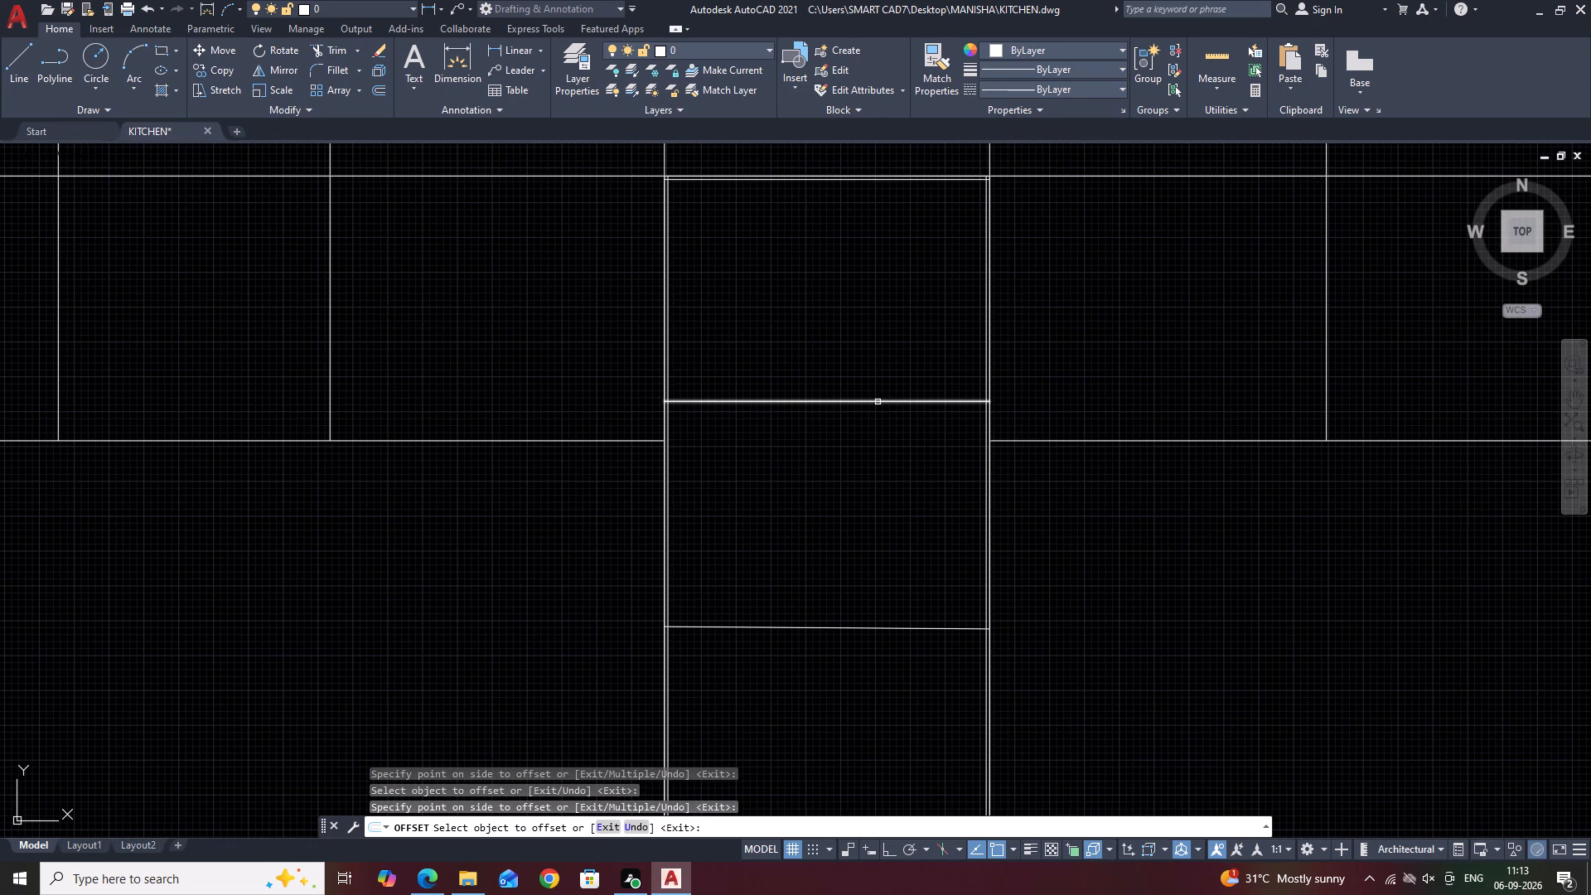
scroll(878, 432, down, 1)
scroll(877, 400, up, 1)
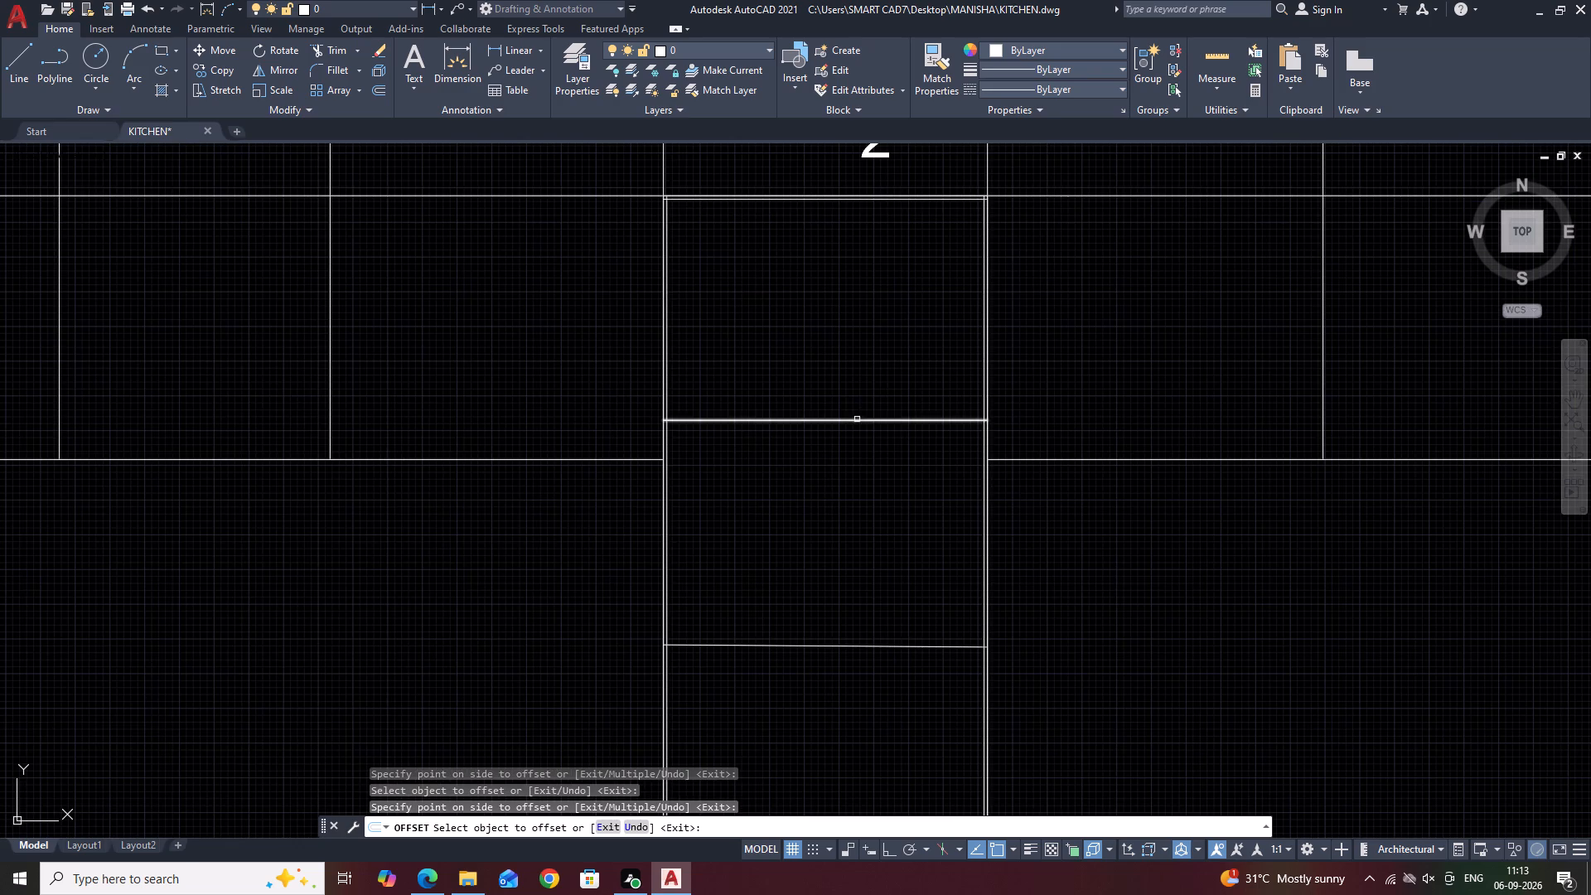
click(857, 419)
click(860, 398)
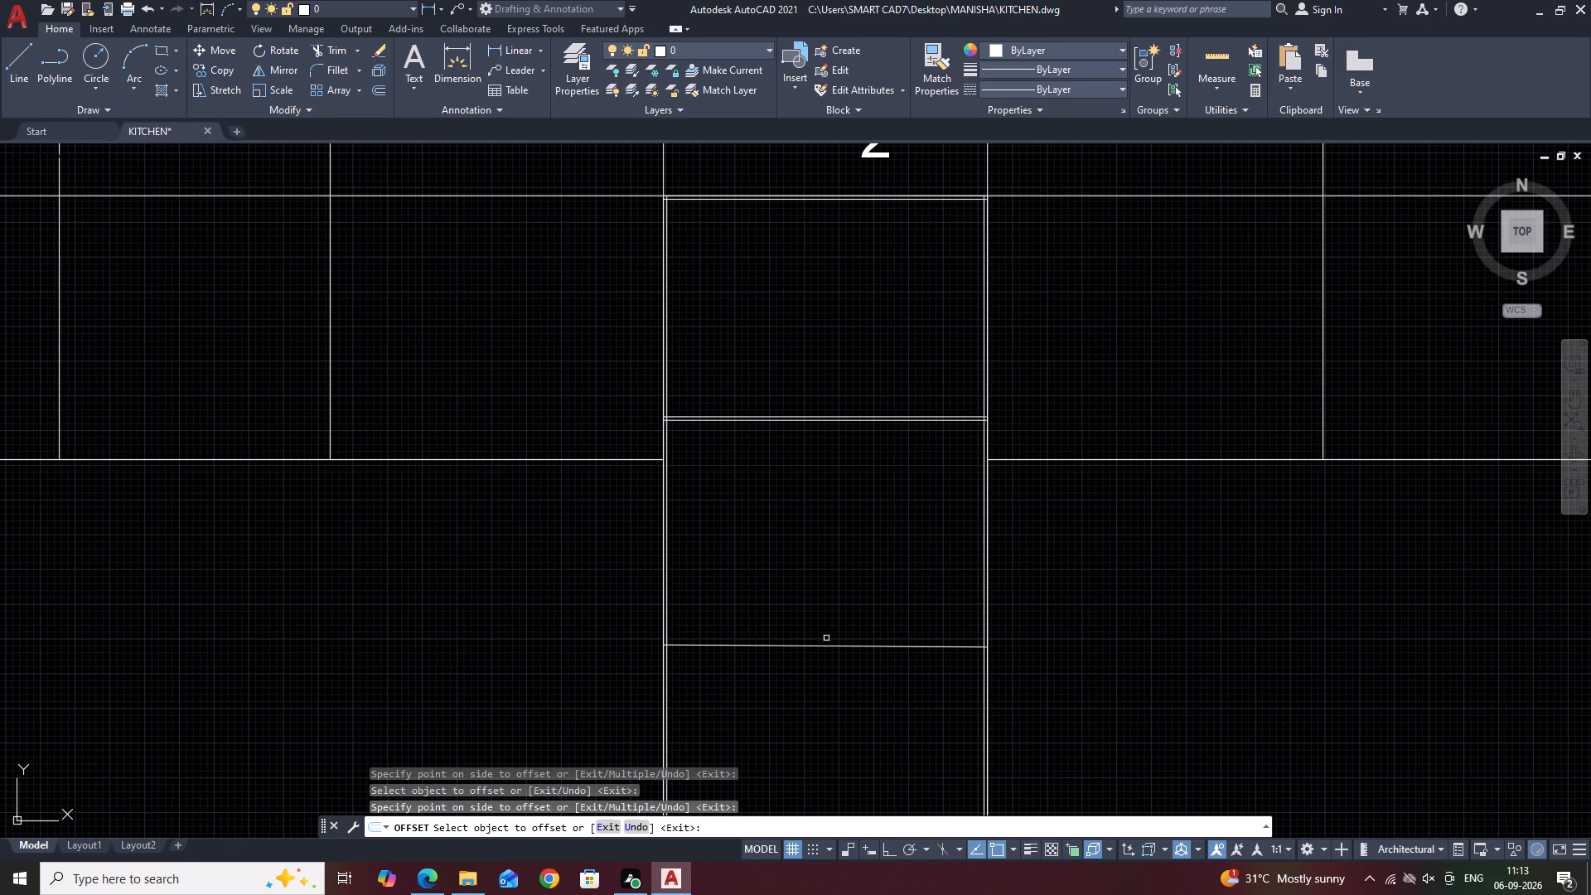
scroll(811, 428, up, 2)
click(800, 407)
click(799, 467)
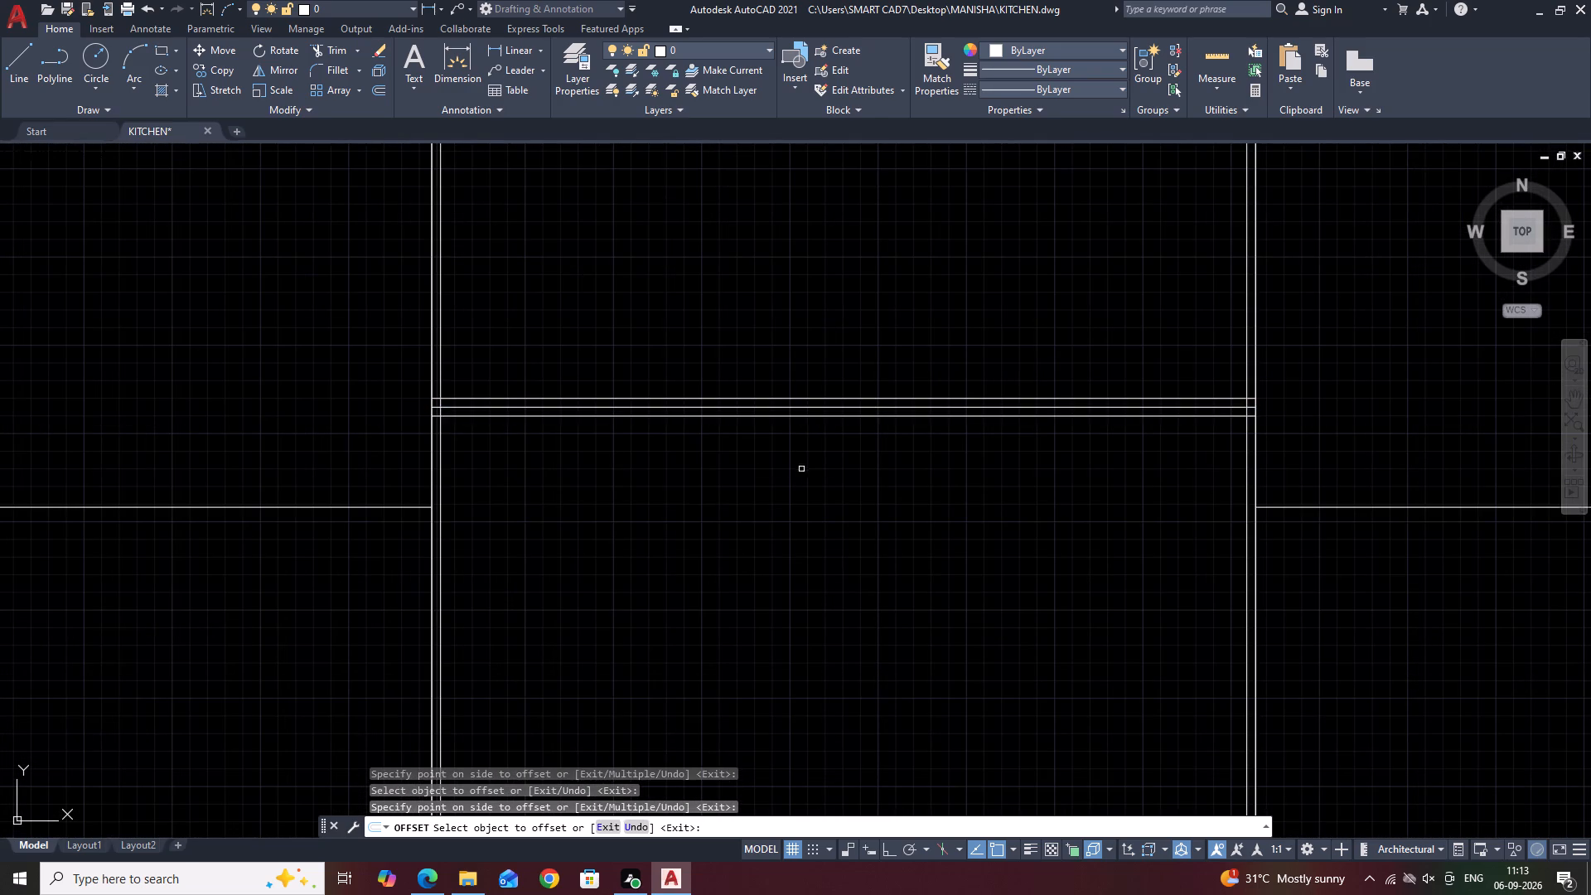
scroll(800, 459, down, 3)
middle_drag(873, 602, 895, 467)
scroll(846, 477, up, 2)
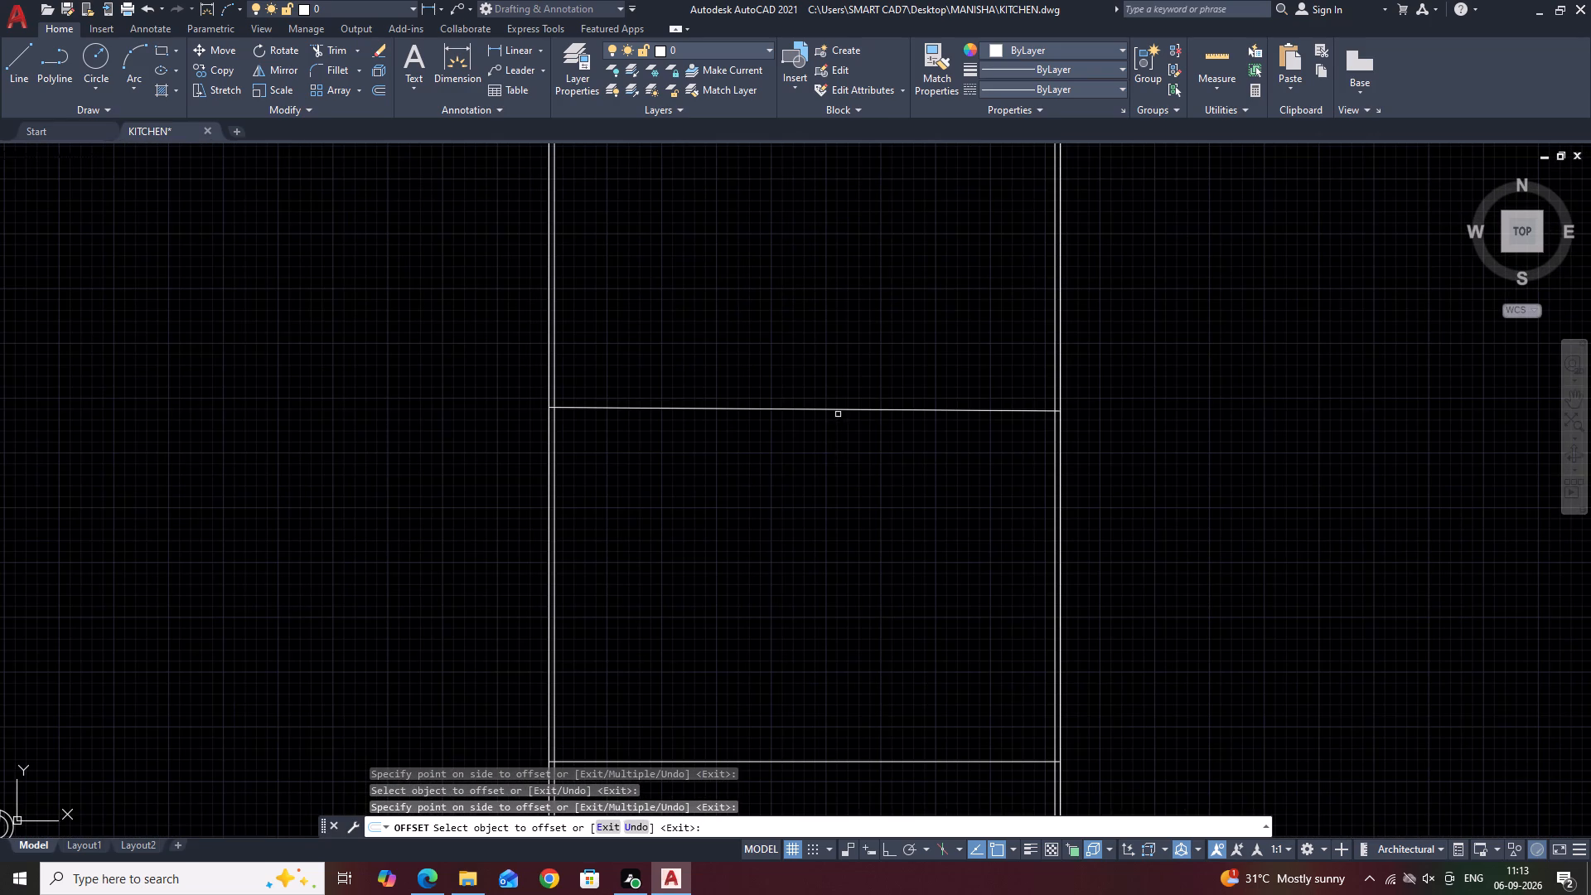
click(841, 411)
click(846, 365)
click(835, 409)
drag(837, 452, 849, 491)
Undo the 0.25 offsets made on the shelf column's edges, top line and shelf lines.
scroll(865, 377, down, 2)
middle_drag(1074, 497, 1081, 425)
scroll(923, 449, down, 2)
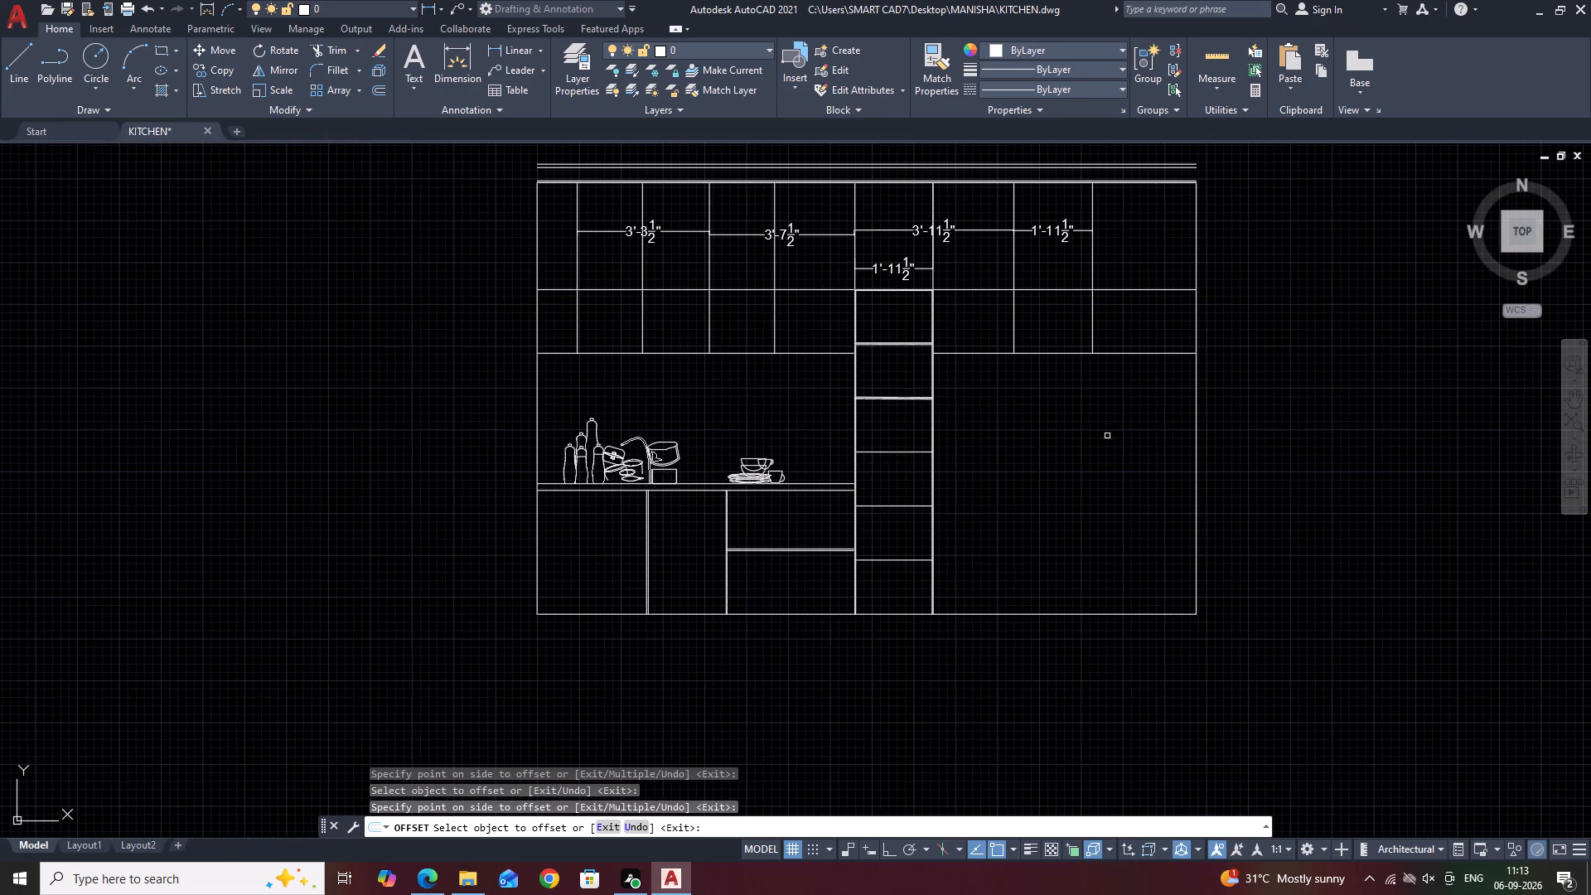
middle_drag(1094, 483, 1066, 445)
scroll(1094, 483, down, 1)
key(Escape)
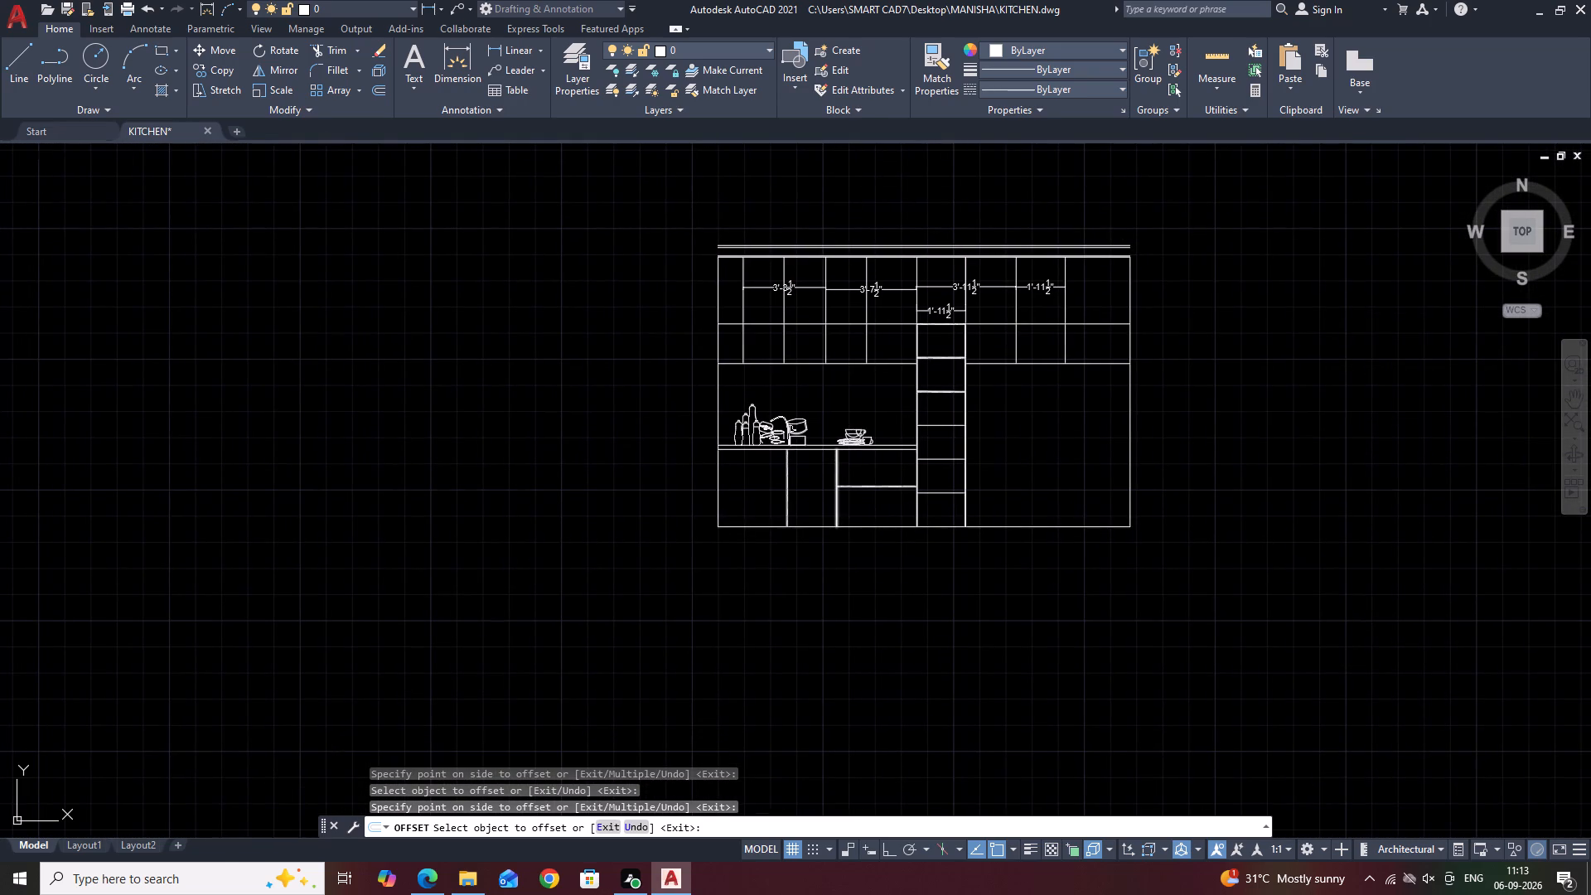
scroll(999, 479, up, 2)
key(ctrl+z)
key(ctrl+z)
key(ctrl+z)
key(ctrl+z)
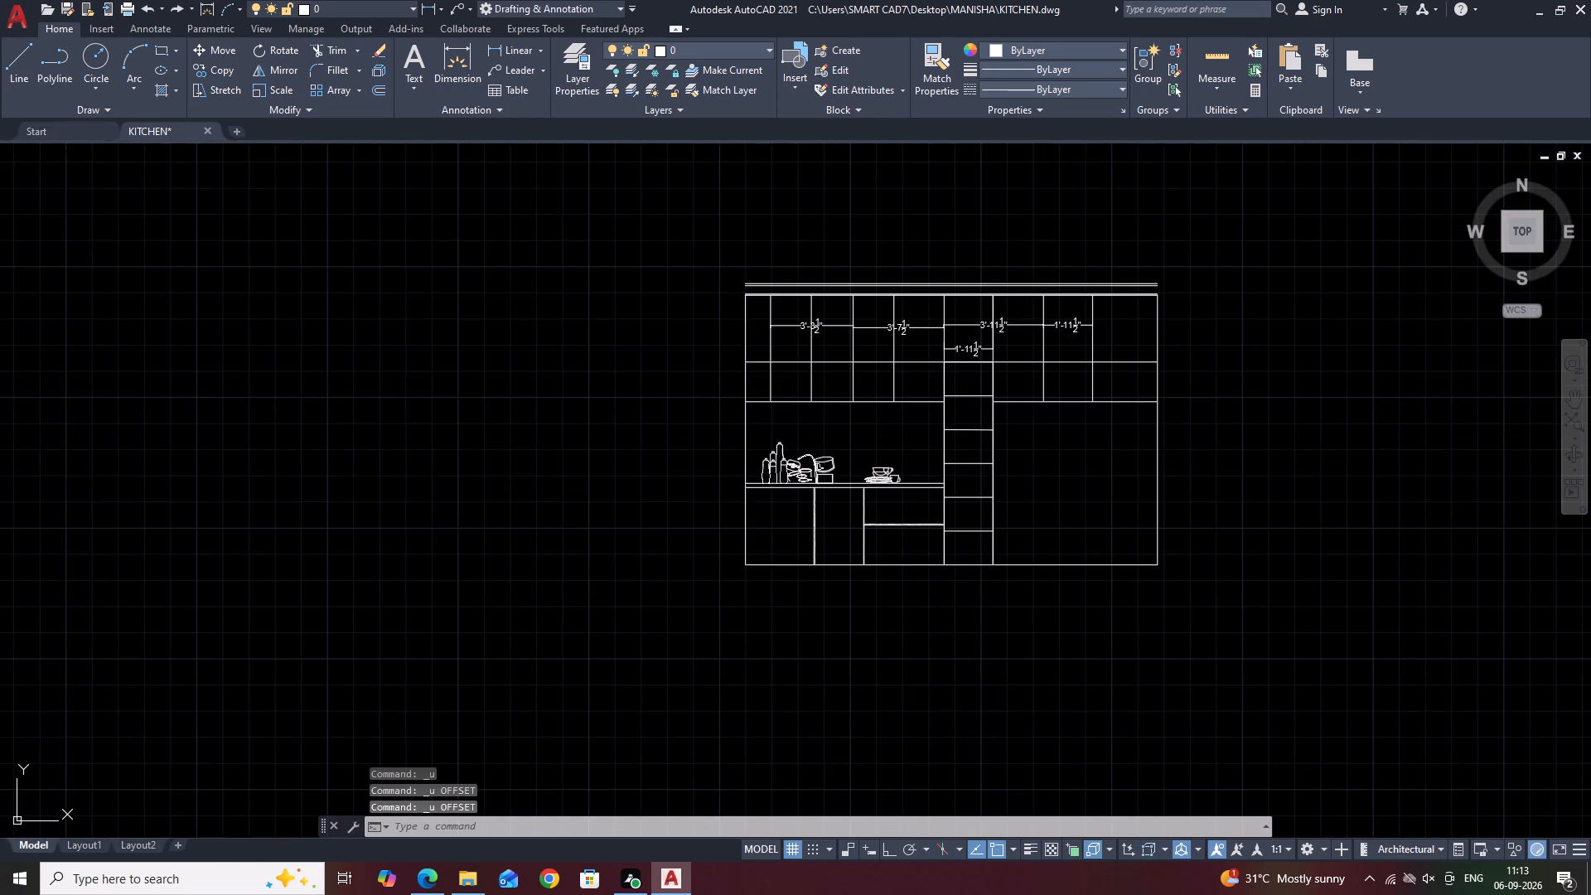
Offset both vertical edges of the shelf column by 0.5 toward its interior.
middle_drag(991, 341, 997, 403)
click(979, 283)
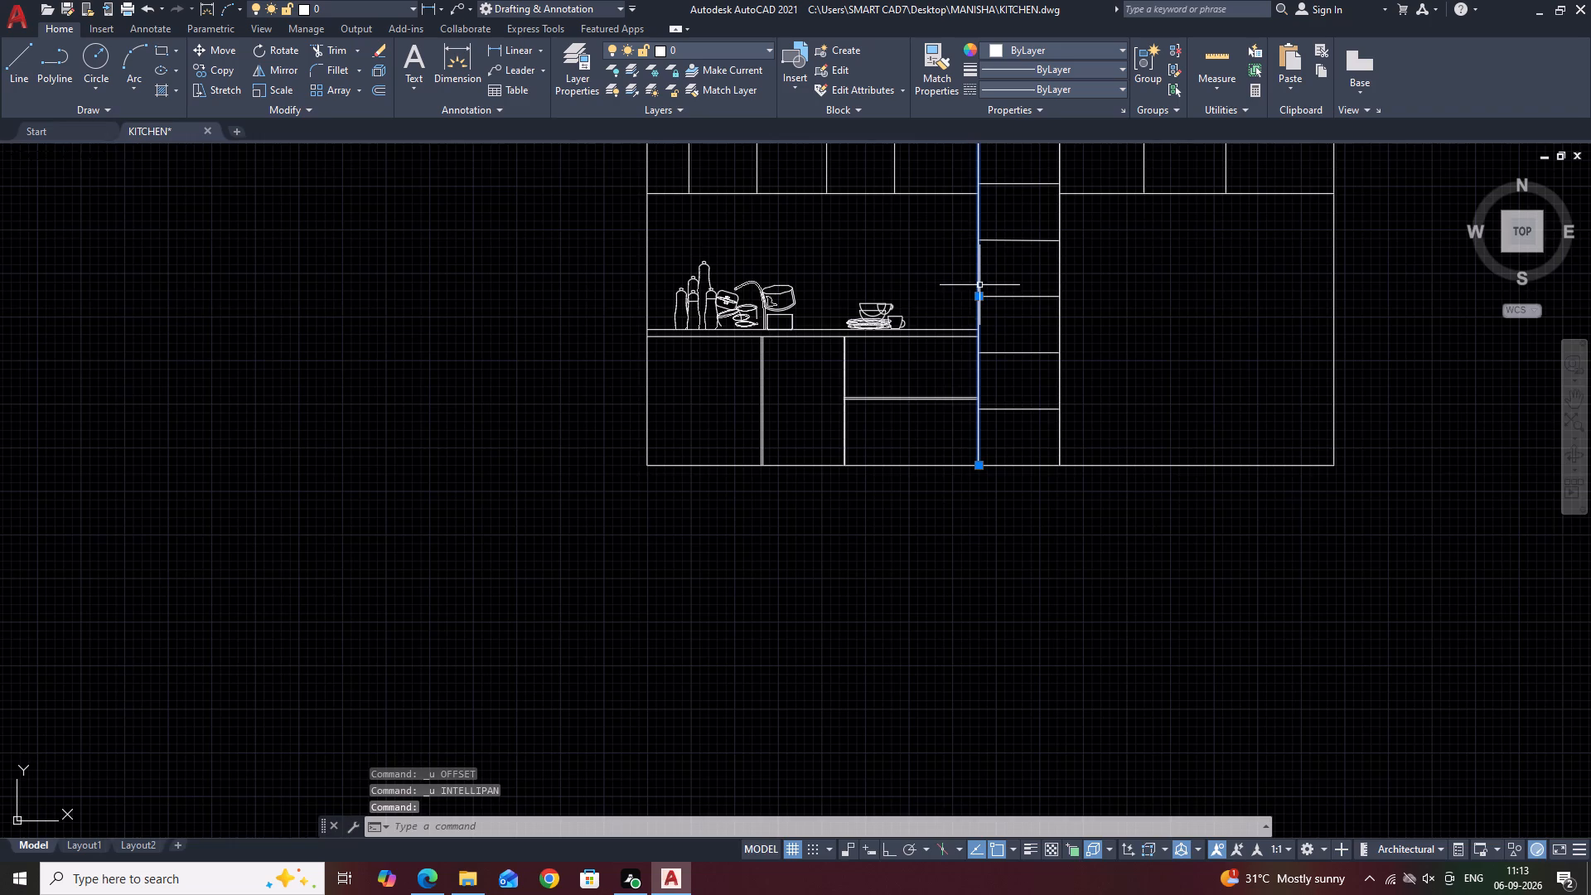
middle_drag(982, 300, 977, 366)
text(O 0.)
text(5)
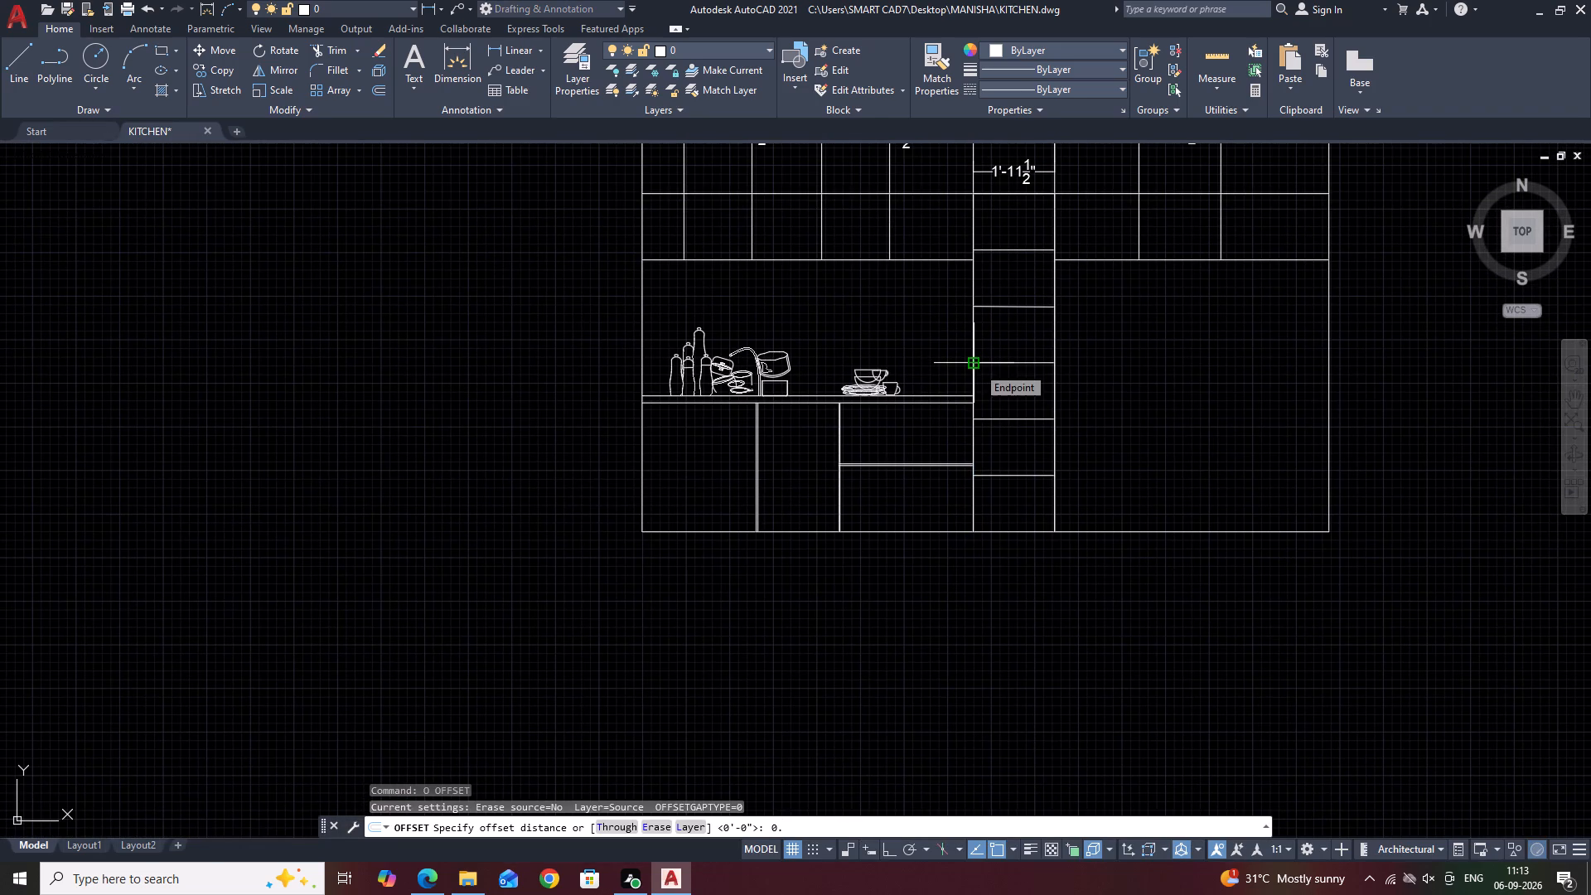
key(space)
scroll(1005, 373, up, 2)
click(1036, 331)
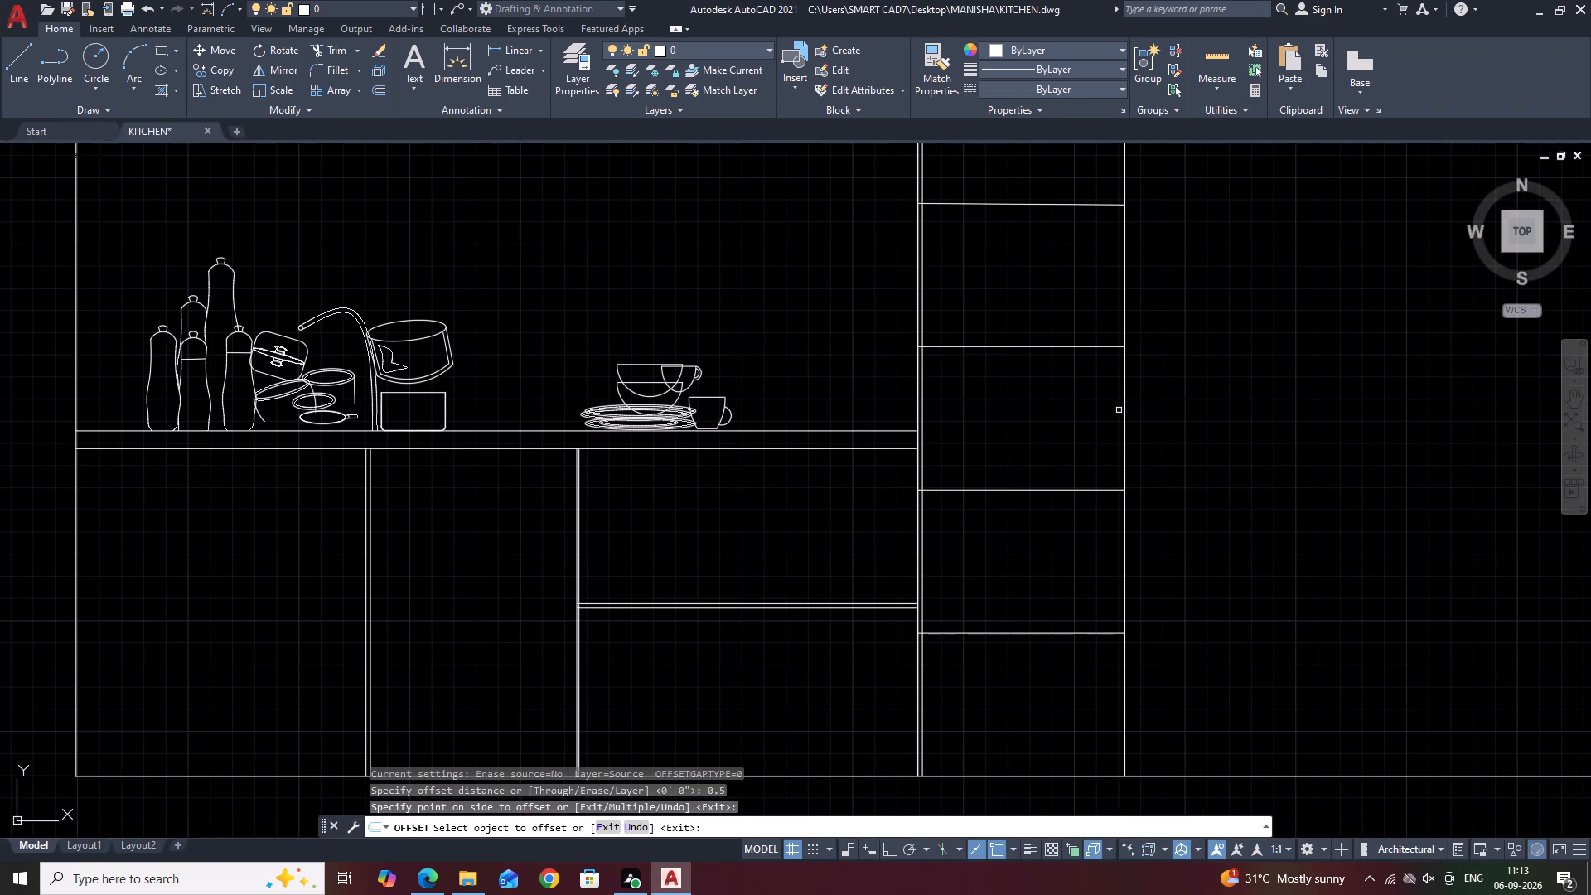
click(1128, 405)
click(1088, 415)
click(1124, 408)
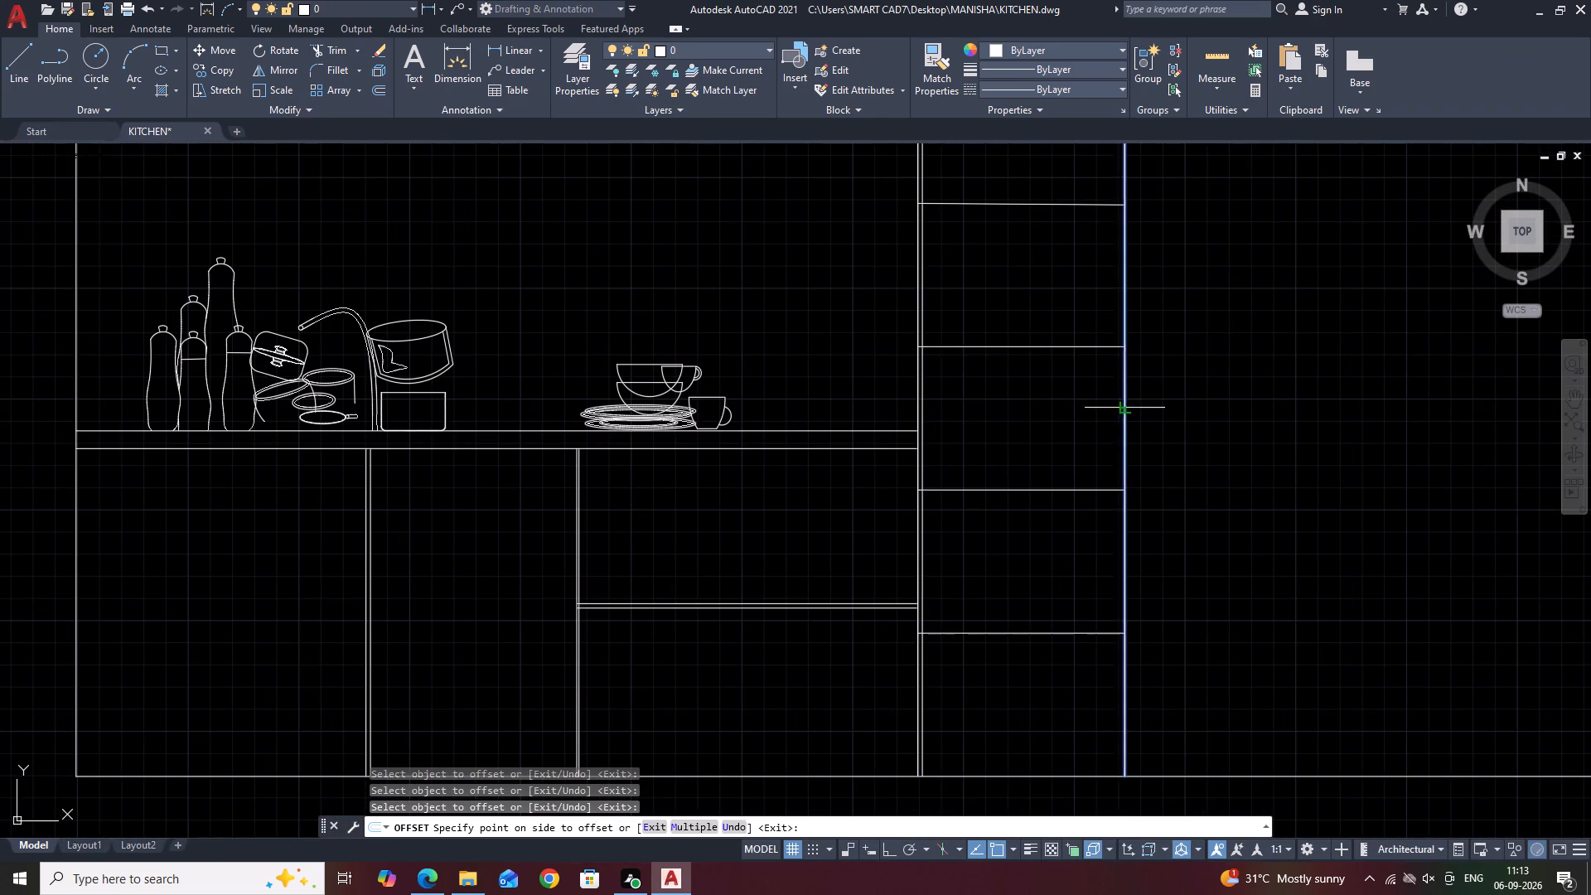
drag(1110, 408, 1072, 409)
Offset the shelf column's top line downward by 0.5.
scroll(1081, 400, down, 3)
scroll(1098, 302, up, 3)
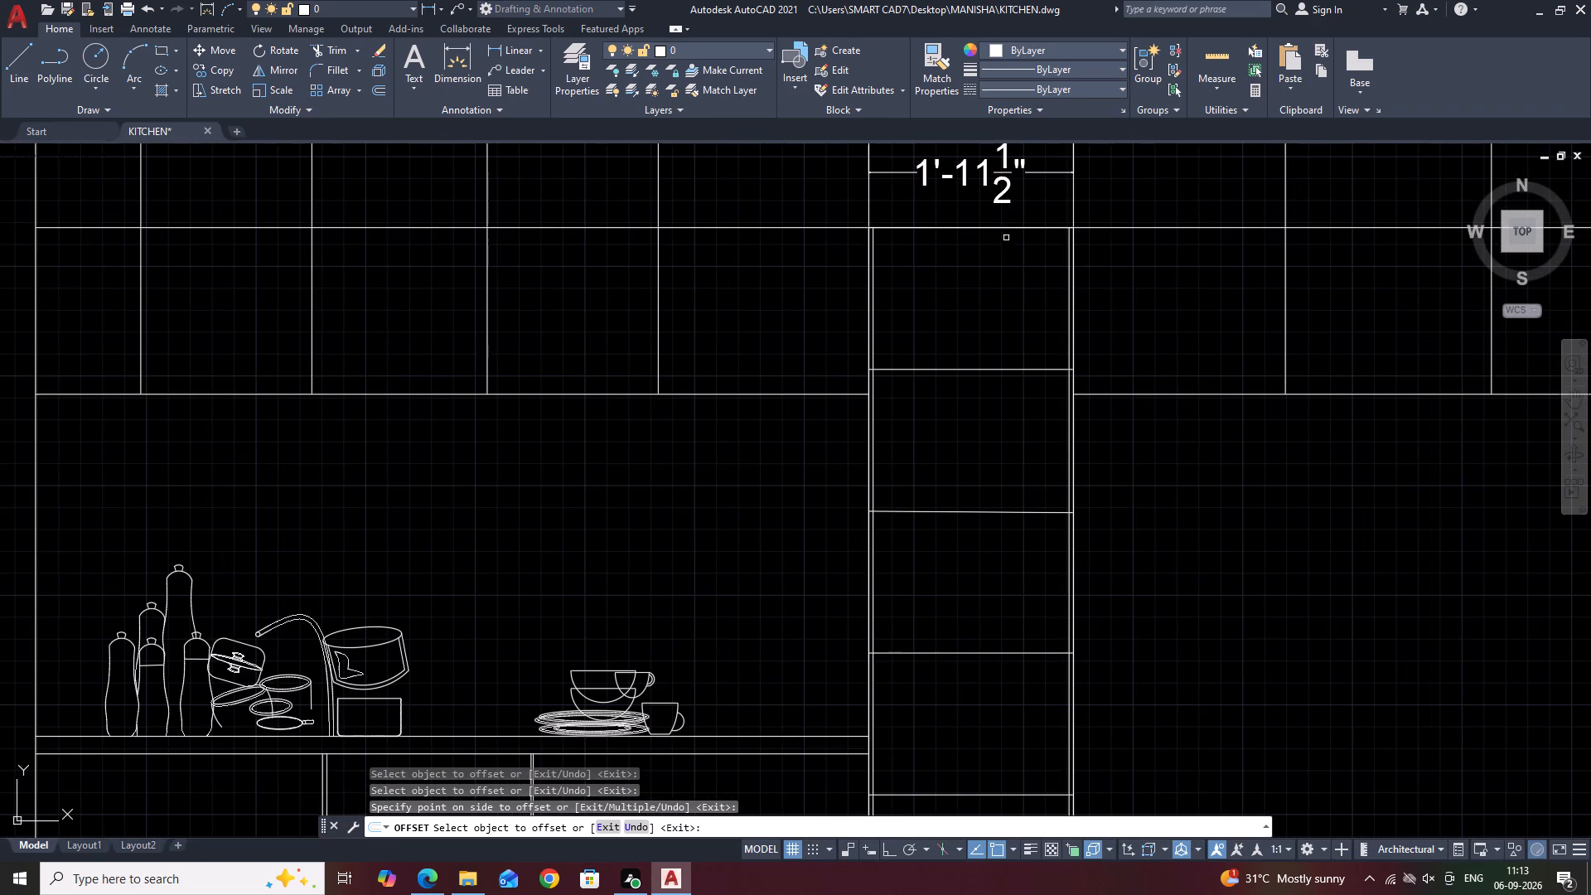
click(1006, 229)
drag(1016, 268, 1028, 288)
Offset the shelf column's upper two horizontal shelf lines by 0.5 both upward and downward.
click(969, 373)
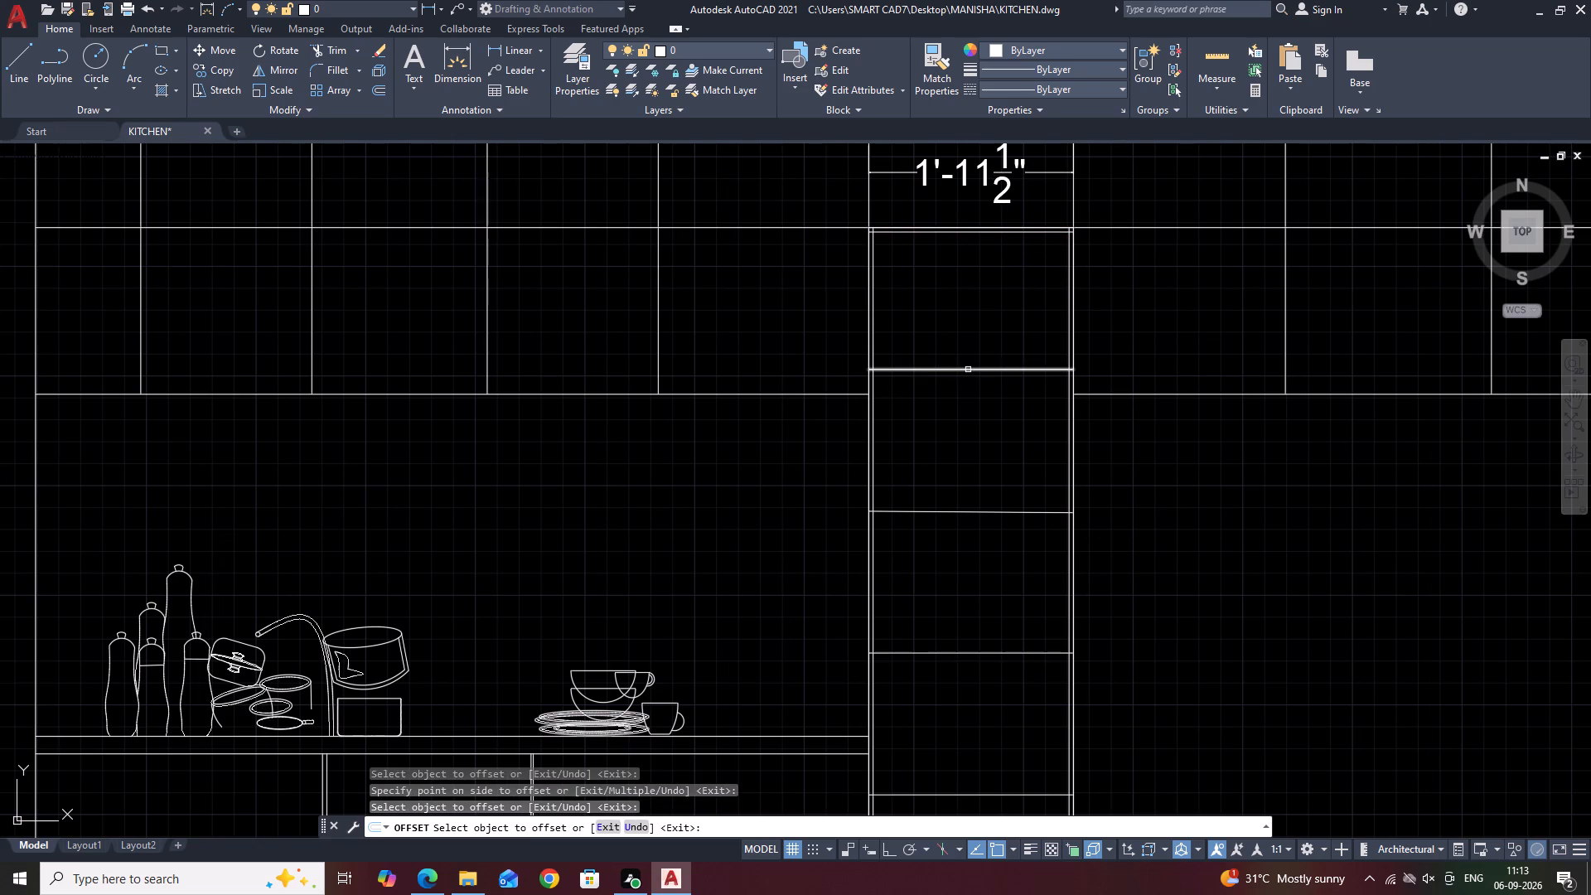
click(968, 370)
click(974, 337)
scroll(951, 380, up, 2)
click(957, 352)
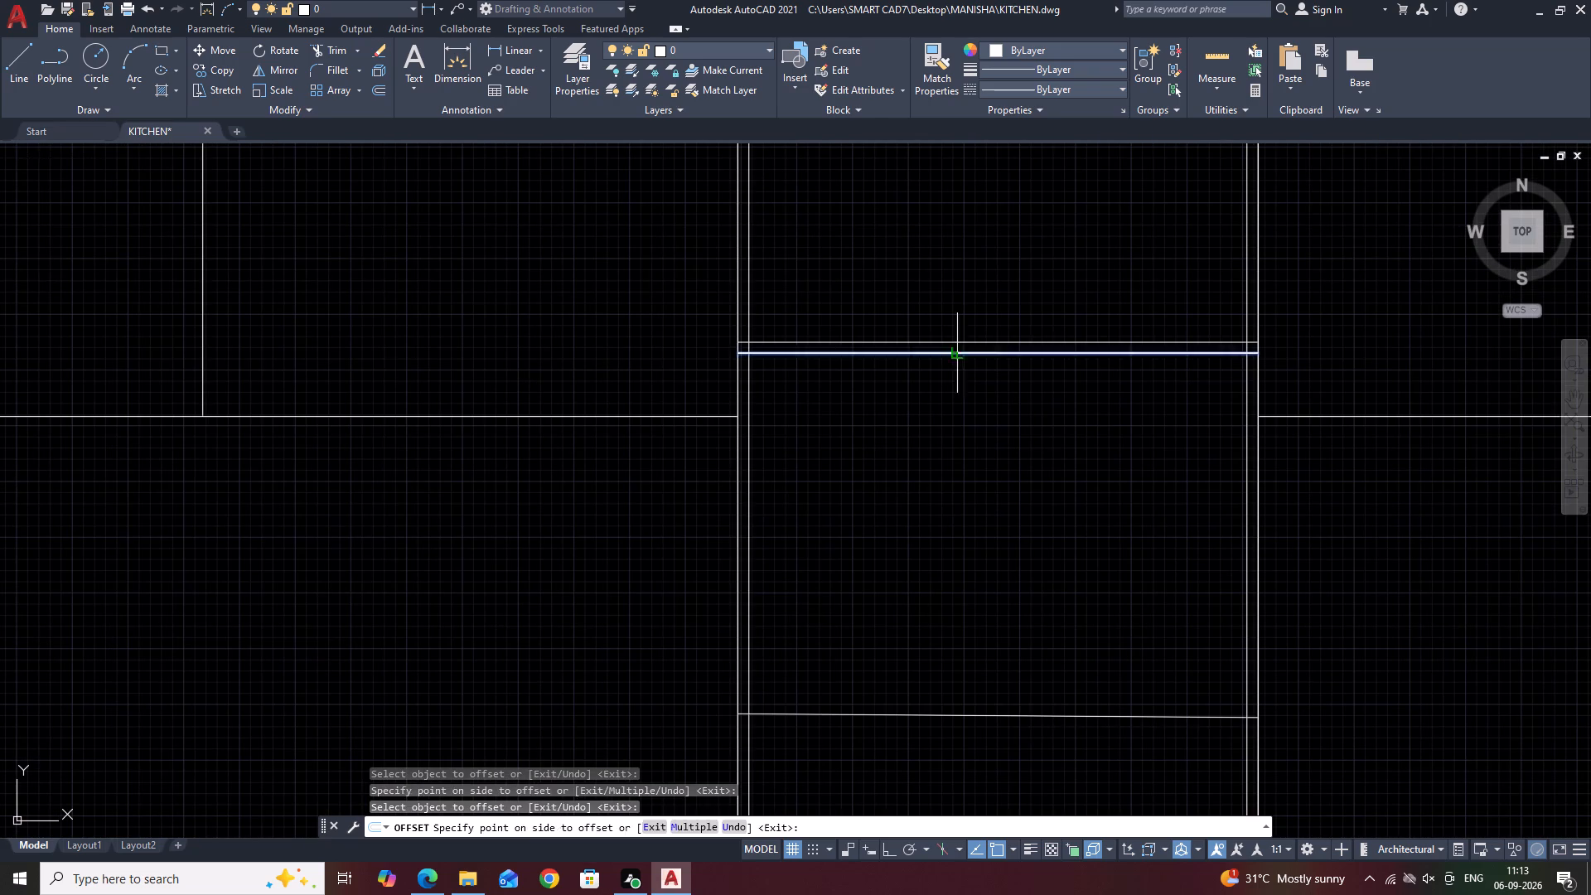
click(953, 413)
scroll(981, 575, down, 3)
middle_drag(1025, 610, 1009, 526)
scroll(984, 530, up, 2)
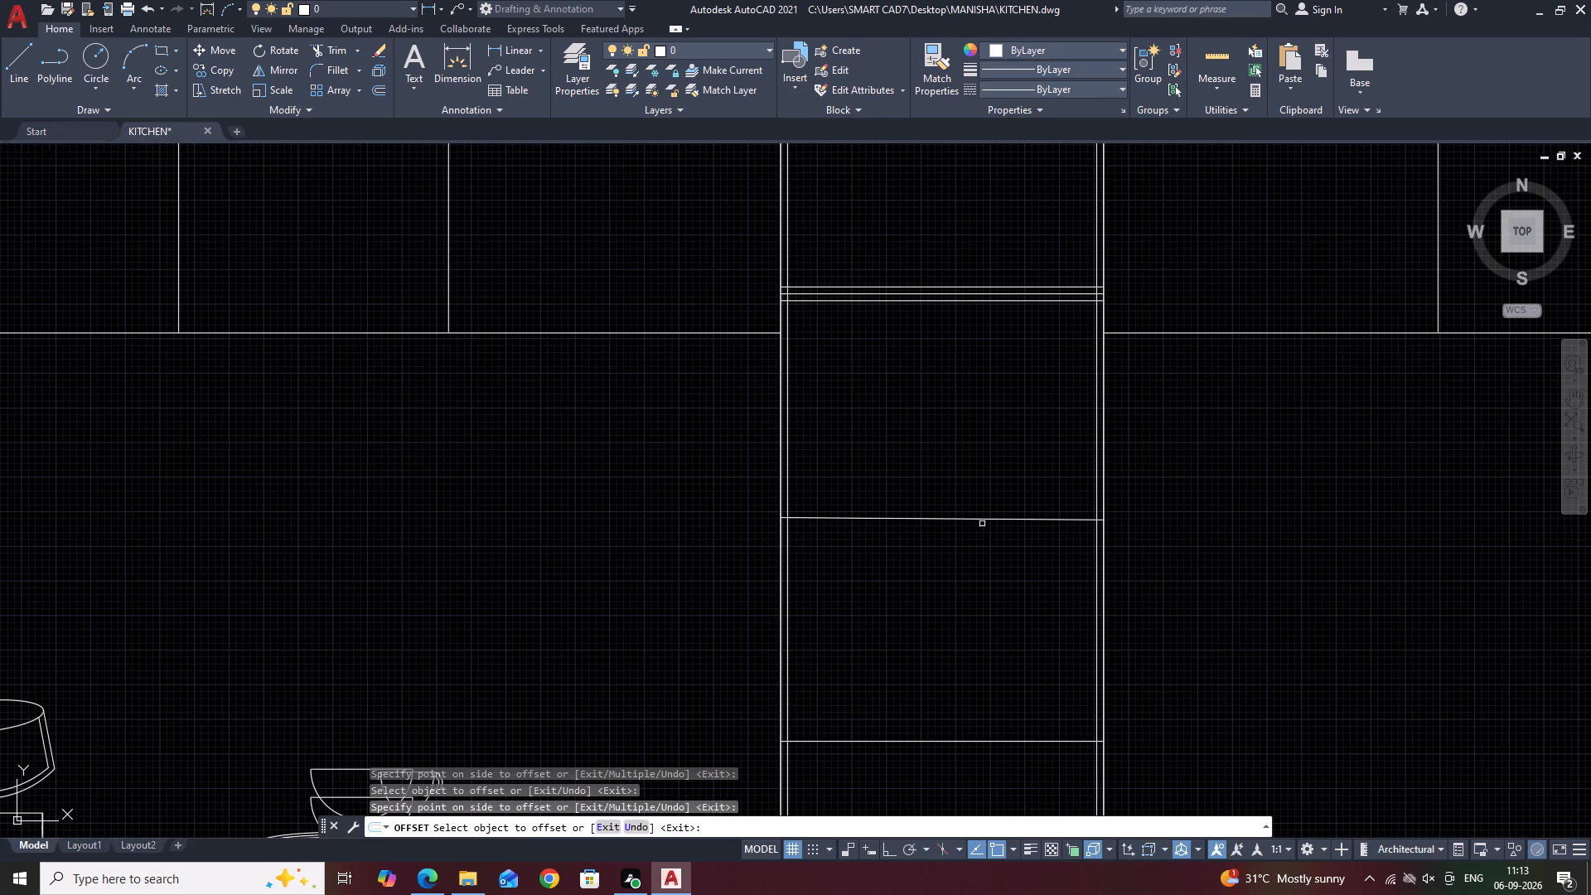
click(982, 521)
drag(984, 452, 985, 442)
click(967, 519)
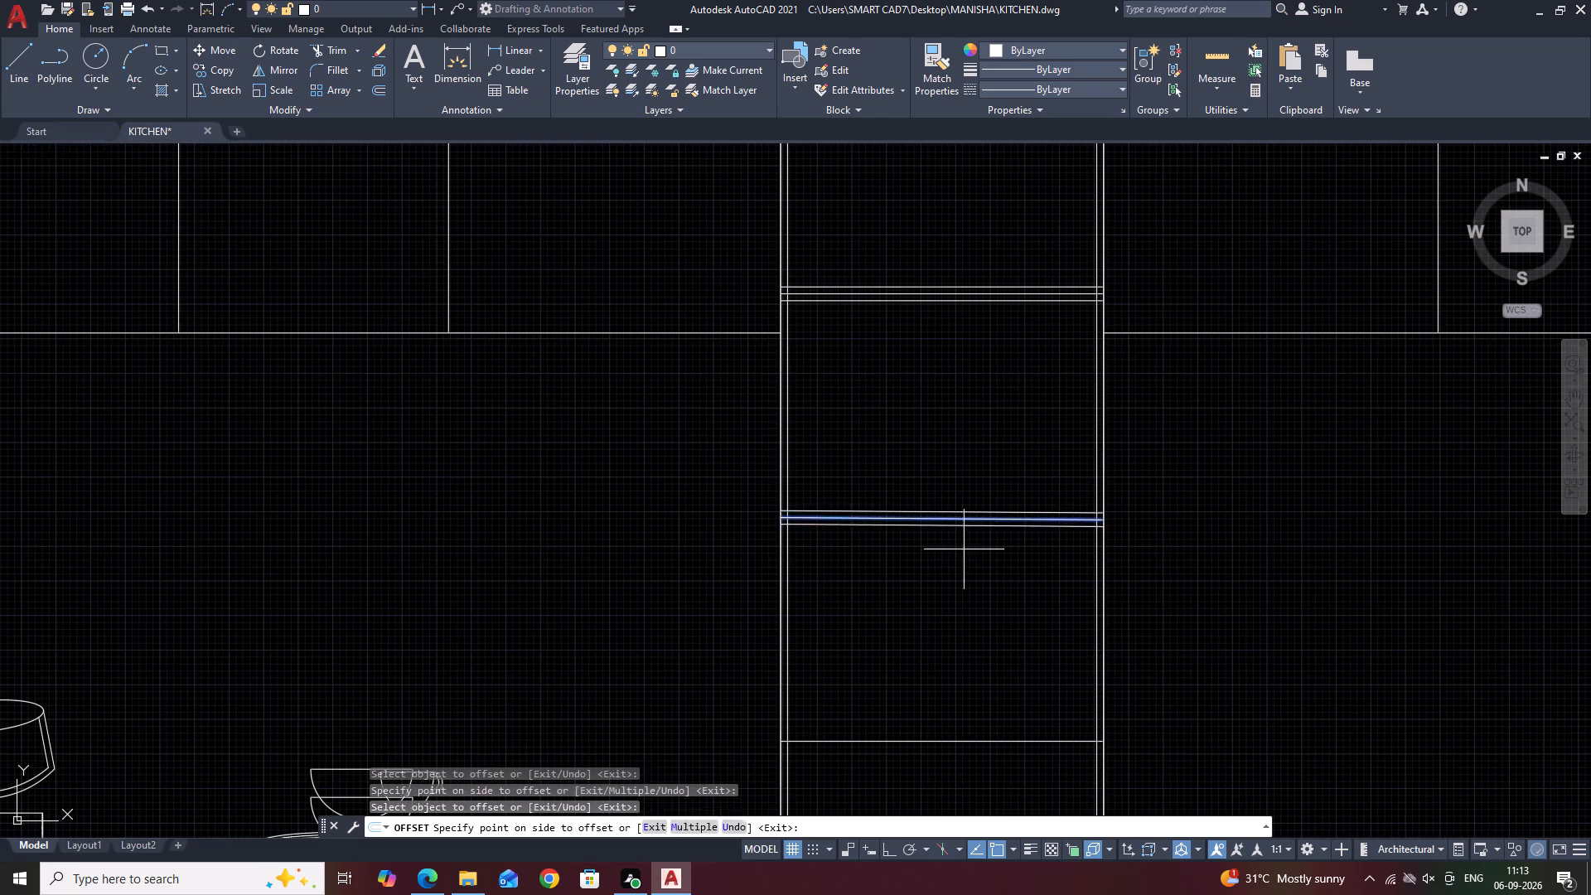
click(964, 563)
Offset the shelf column's middle horizontal shelf line by 0.5 both upward and downward.
scroll(966, 500, down, 2)
middle_drag(1118, 581, 1097, 467)
scroll(943, 477, up, 2)
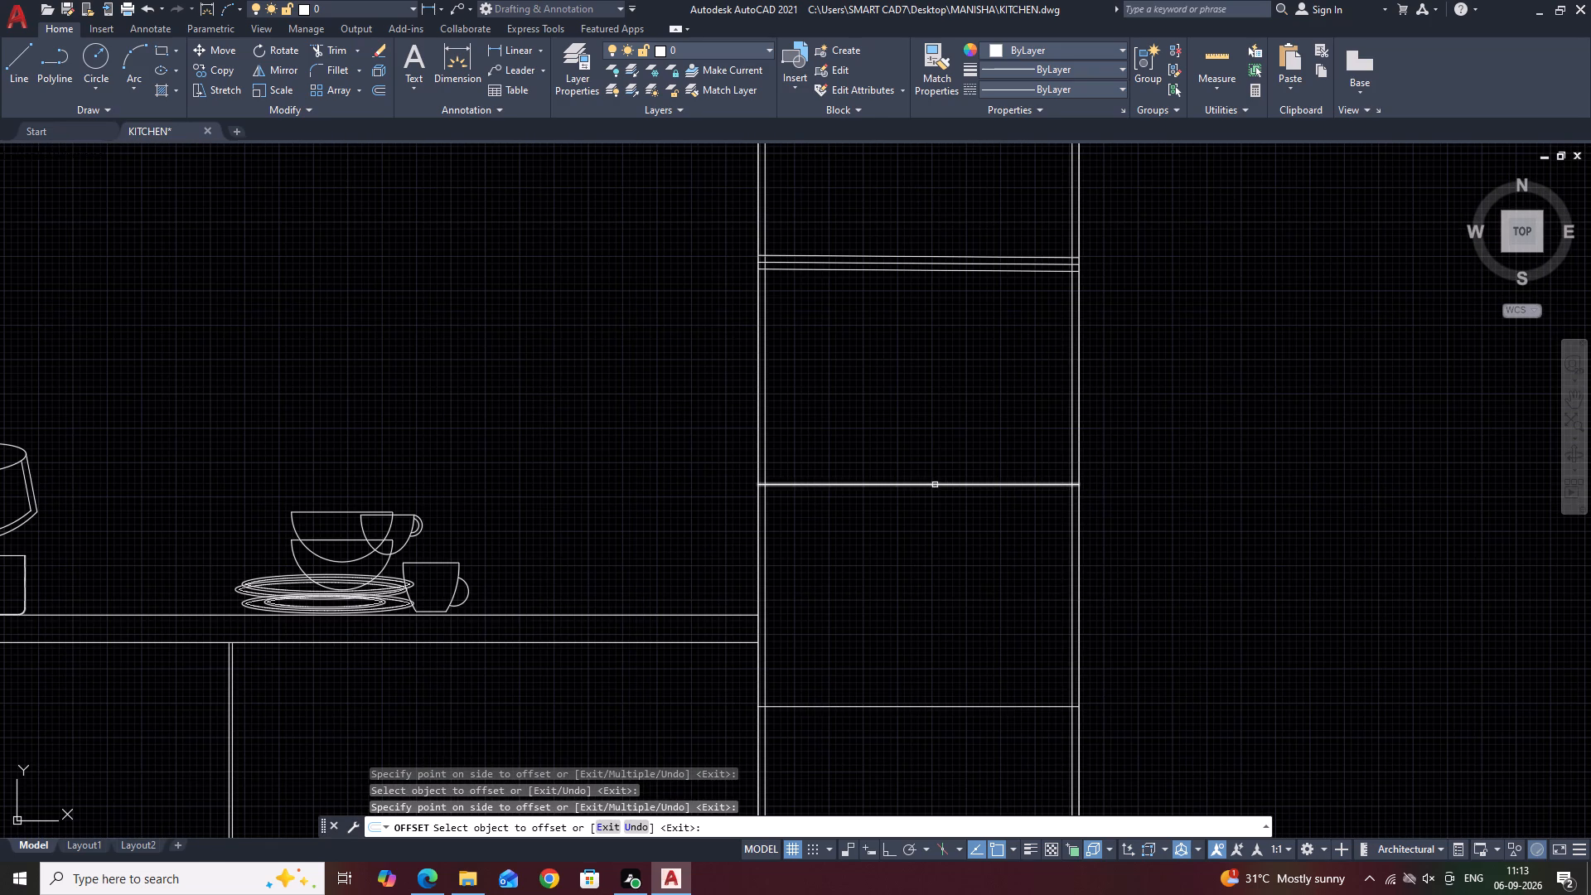
click(935, 484)
click(936, 453)
click(926, 488)
click(926, 486)
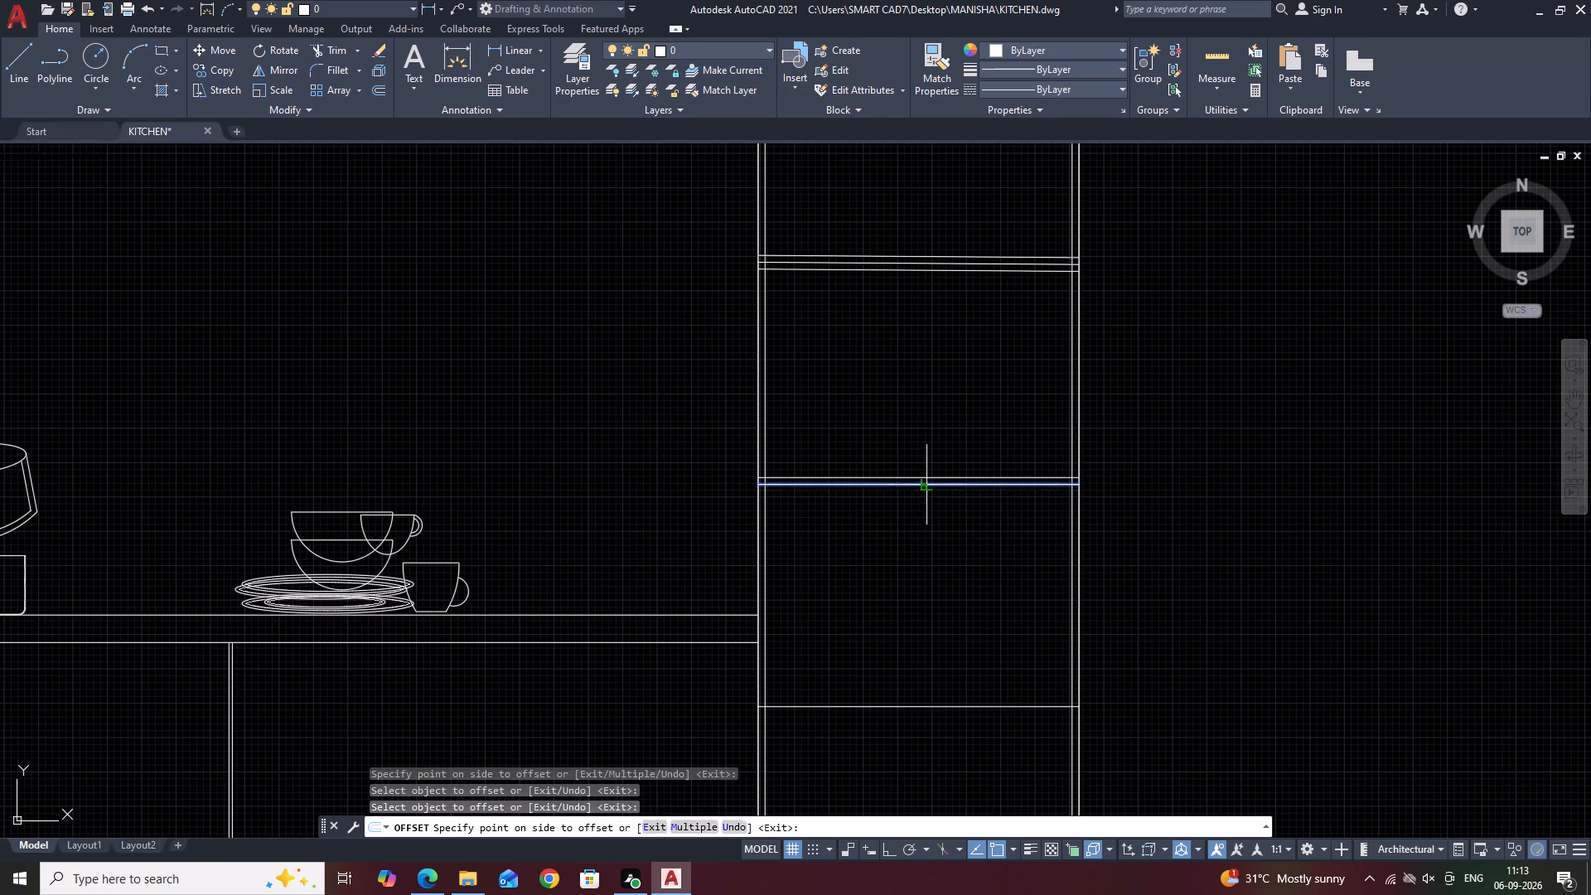
drag(924, 550, 930, 573)
Offset the shelf column's lower two horizontal shelf lines by 0.5 both upward and downward.
scroll(958, 530, down, 3)
middle_drag(1133, 581, 1115, 400)
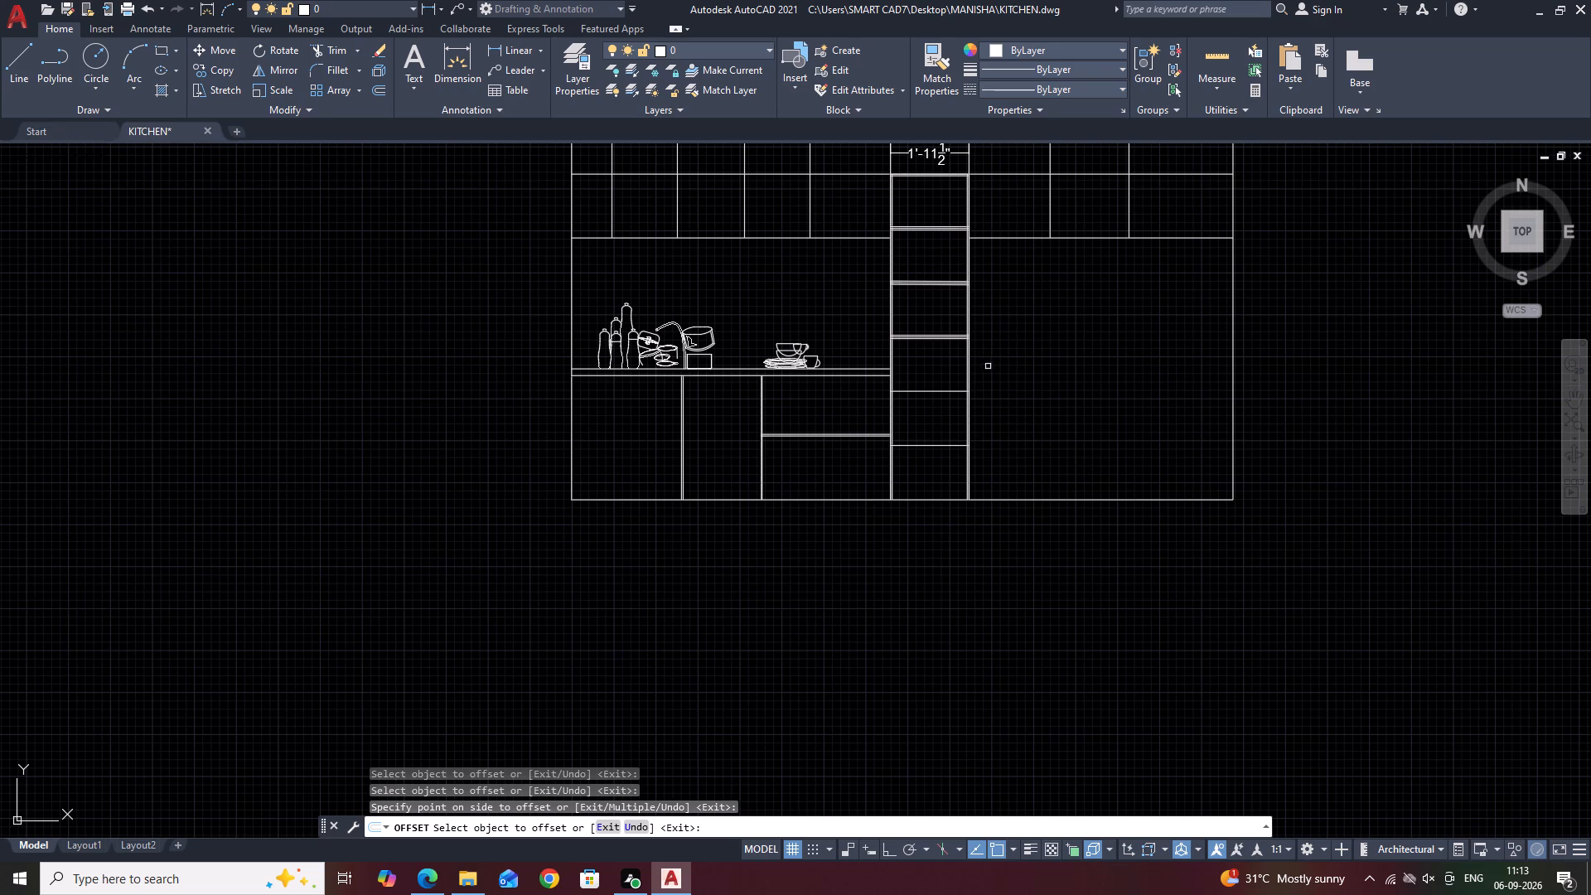
scroll(945, 428, up, 1)
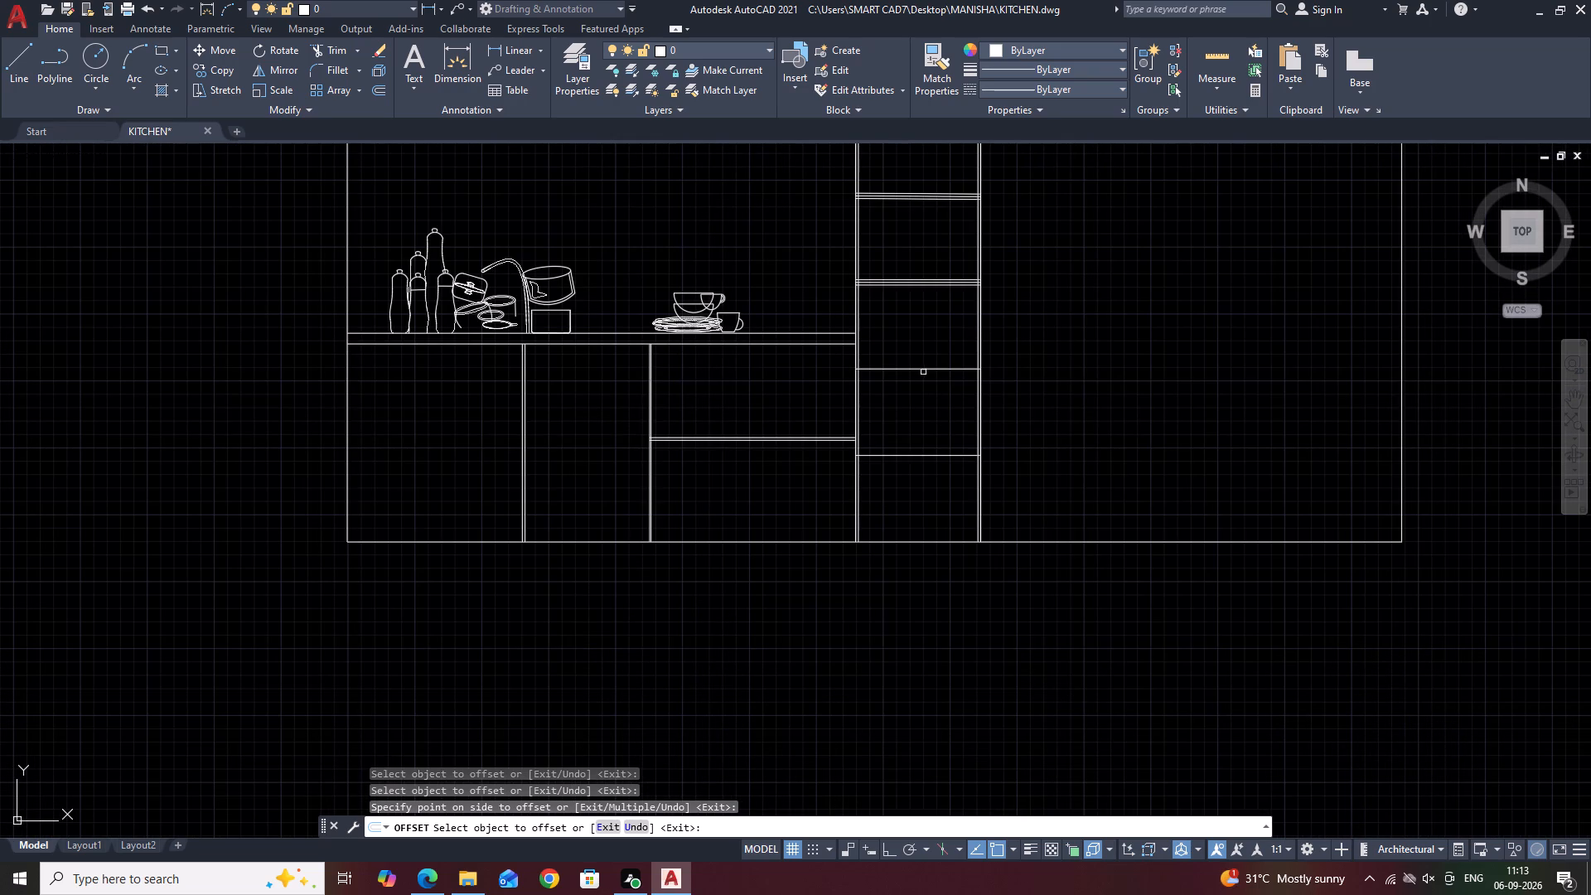
click(924, 370)
click(933, 320)
scroll(946, 386, up, 2)
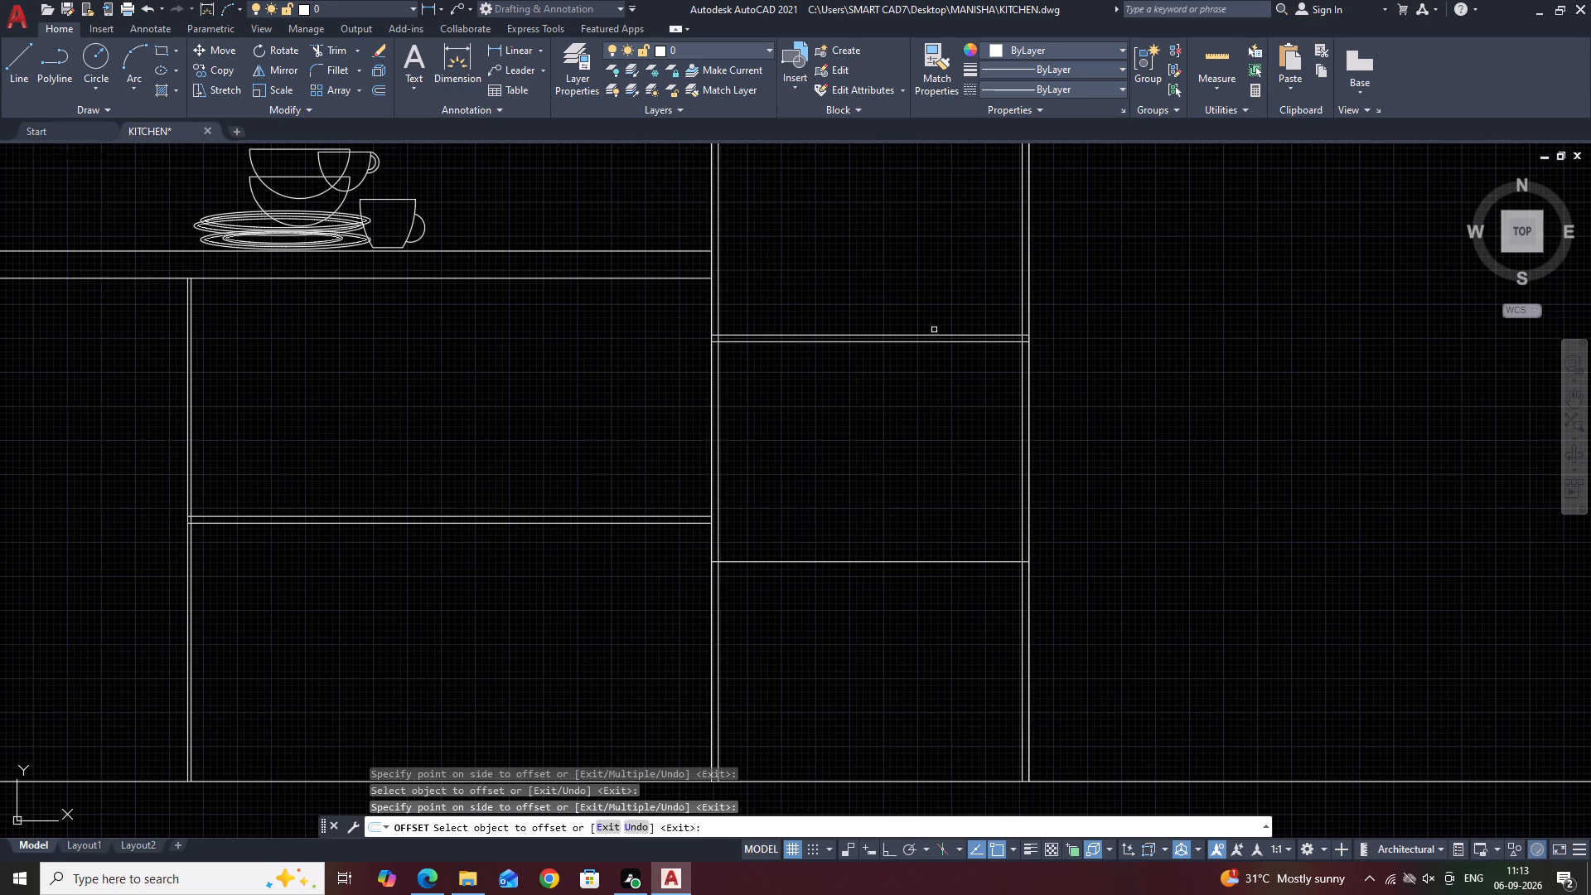
click(938, 341)
drag(943, 381, 947, 403)
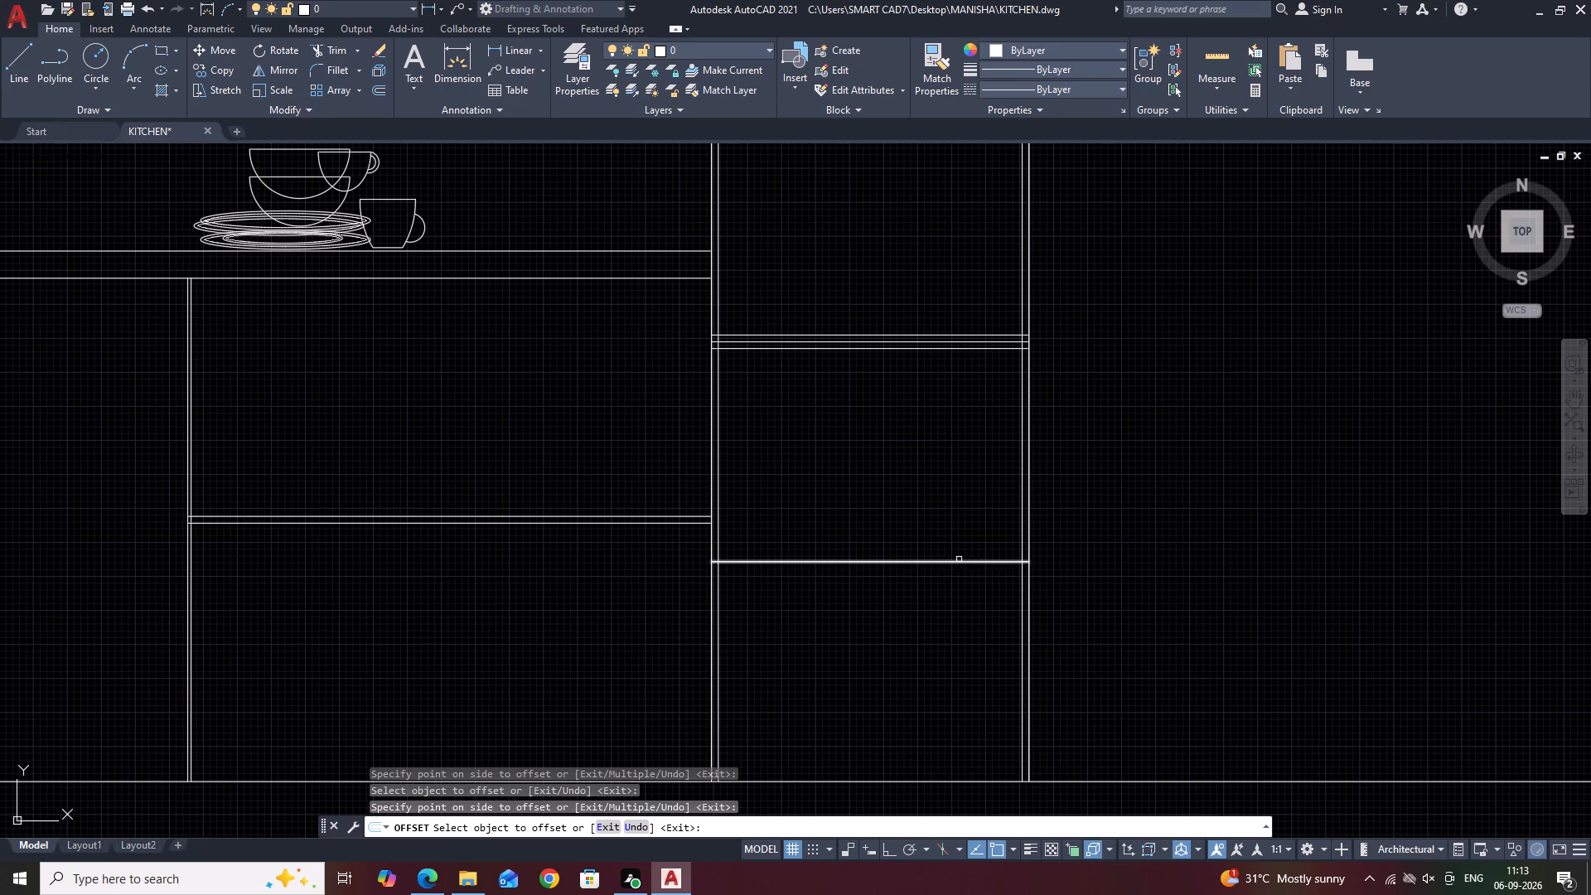
click(960, 560)
drag(967, 483, 970, 474)
click(931, 560)
drag(931, 582, 936, 596)
Draw a line along the base of the shelf column between the inner lines of its two side panels.
scroll(972, 568, down, 1)
scroll(986, 638, down, 1)
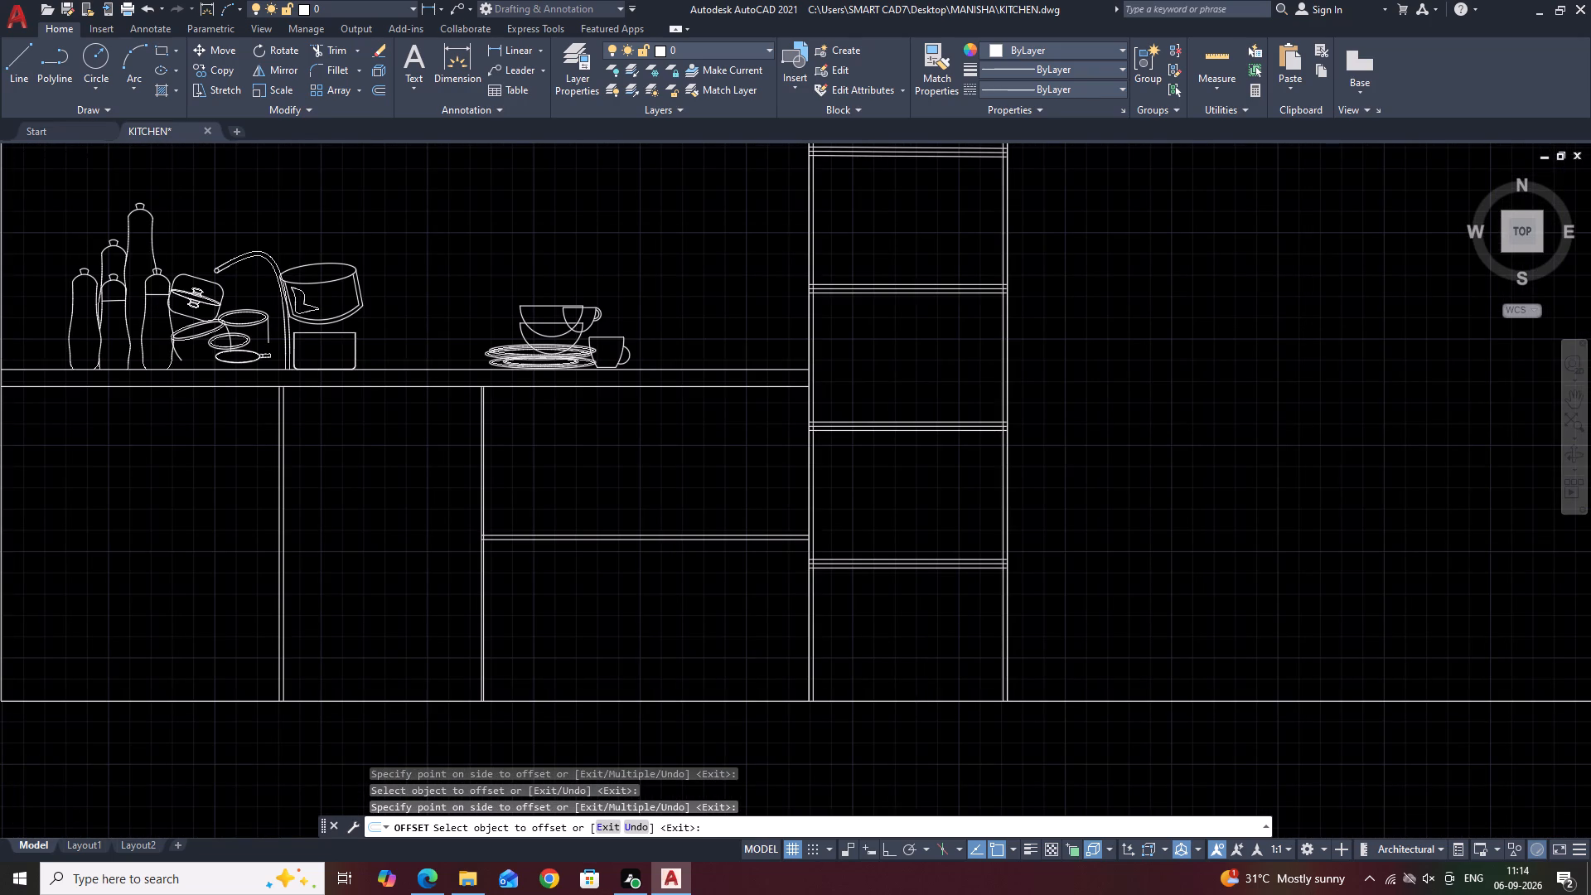
middle_drag(1057, 603, 1063, 629)
key(l)
key(space)
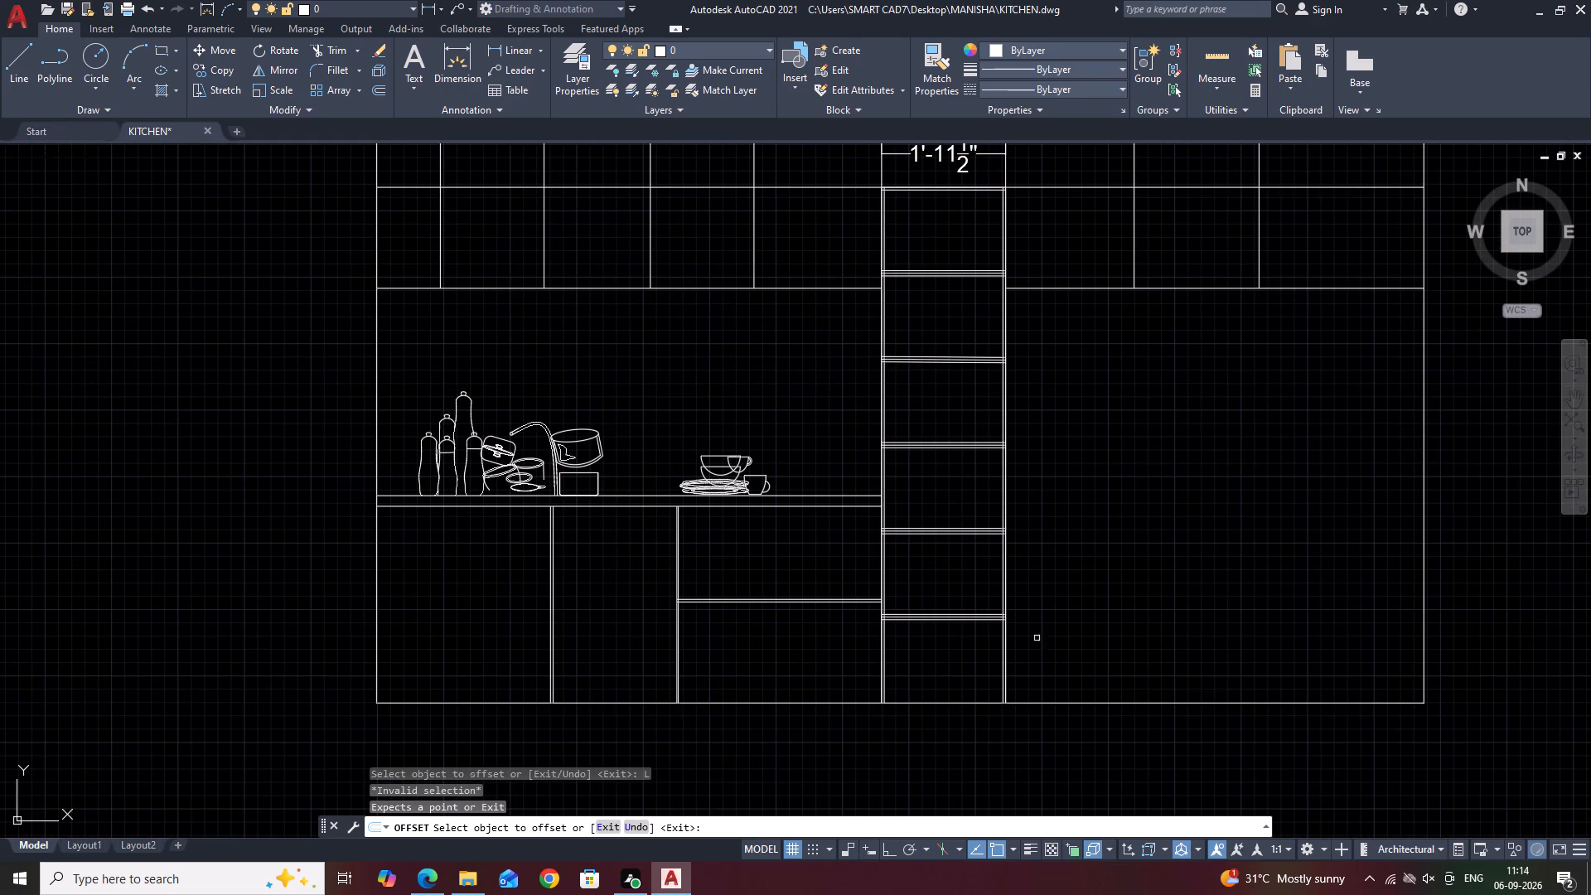
key(Escape)
key(l)
key(space)
scroll(904, 704, up, 2)
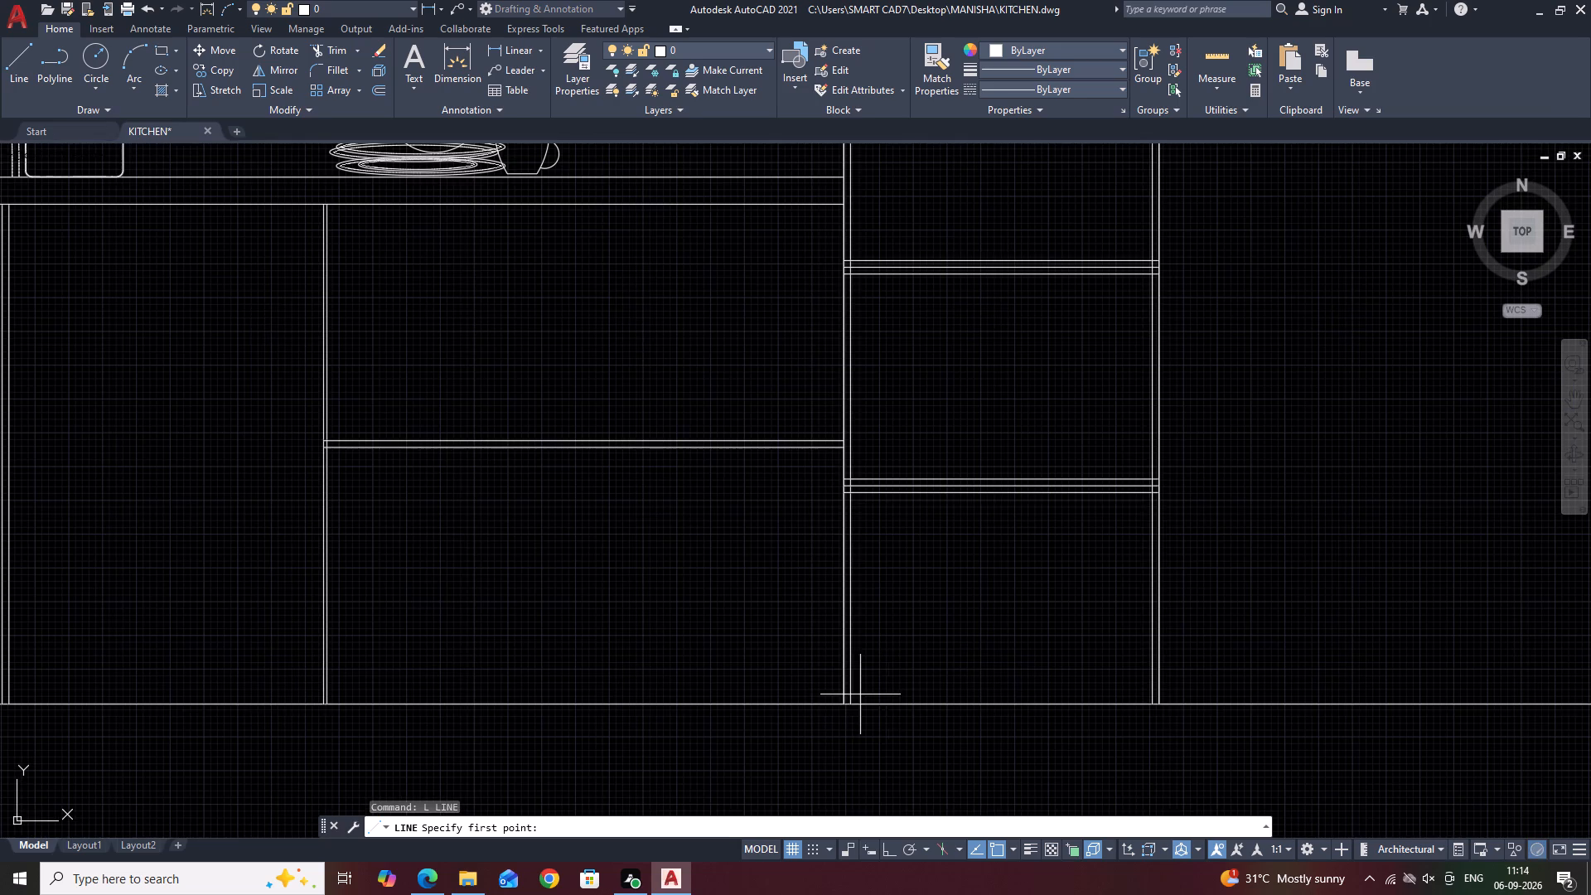
click(853, 704)
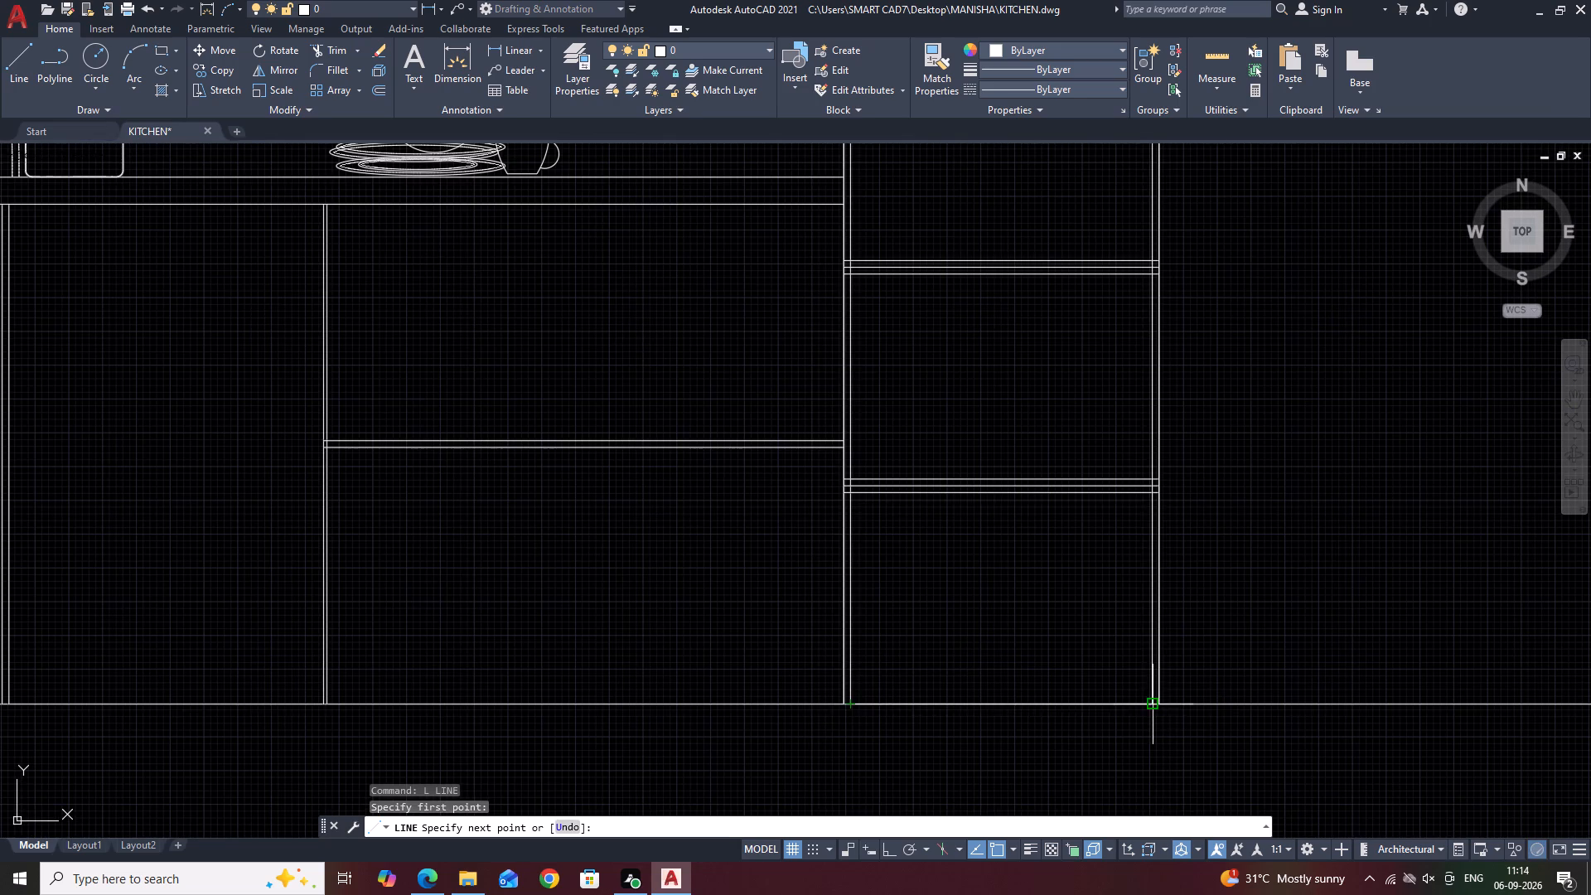
click(1151, 706)
key(Escape)
Offset the shelf column's new base line upward by 0.5.
click(1141, 706)
text(O)
key(space)
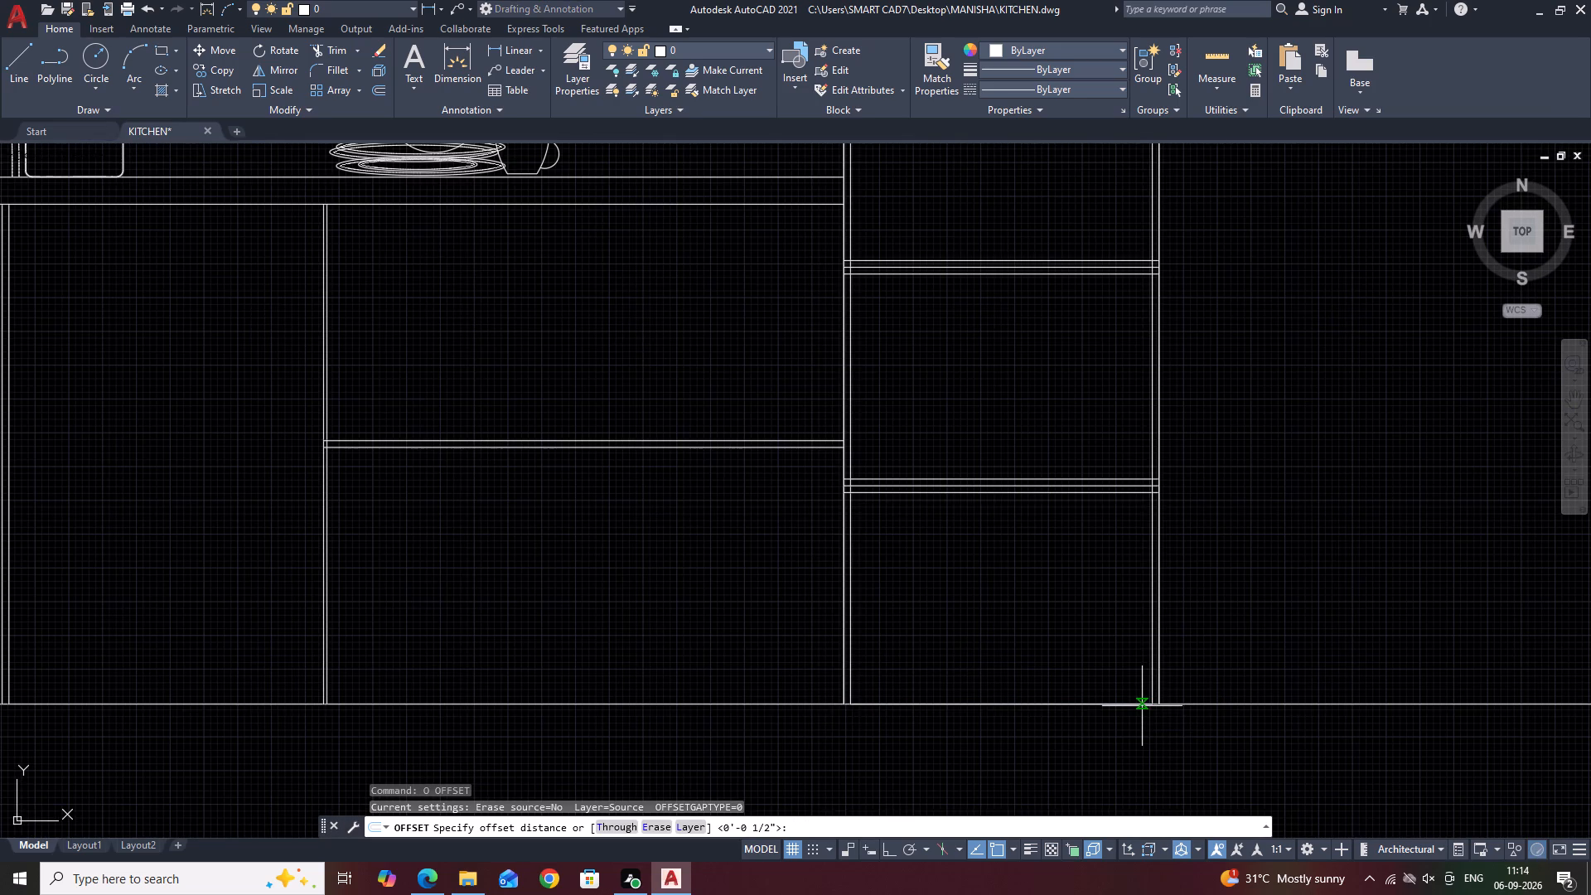
key(space)
click(1123, 654)
key(Escape)
Fillet the shelf column's inner top-right corner with radius 0, joining the top panel line to the right panel's inner line.
scroll(1161, 672, down, 2)
middle_drag(1199, 443, 1209, 603)
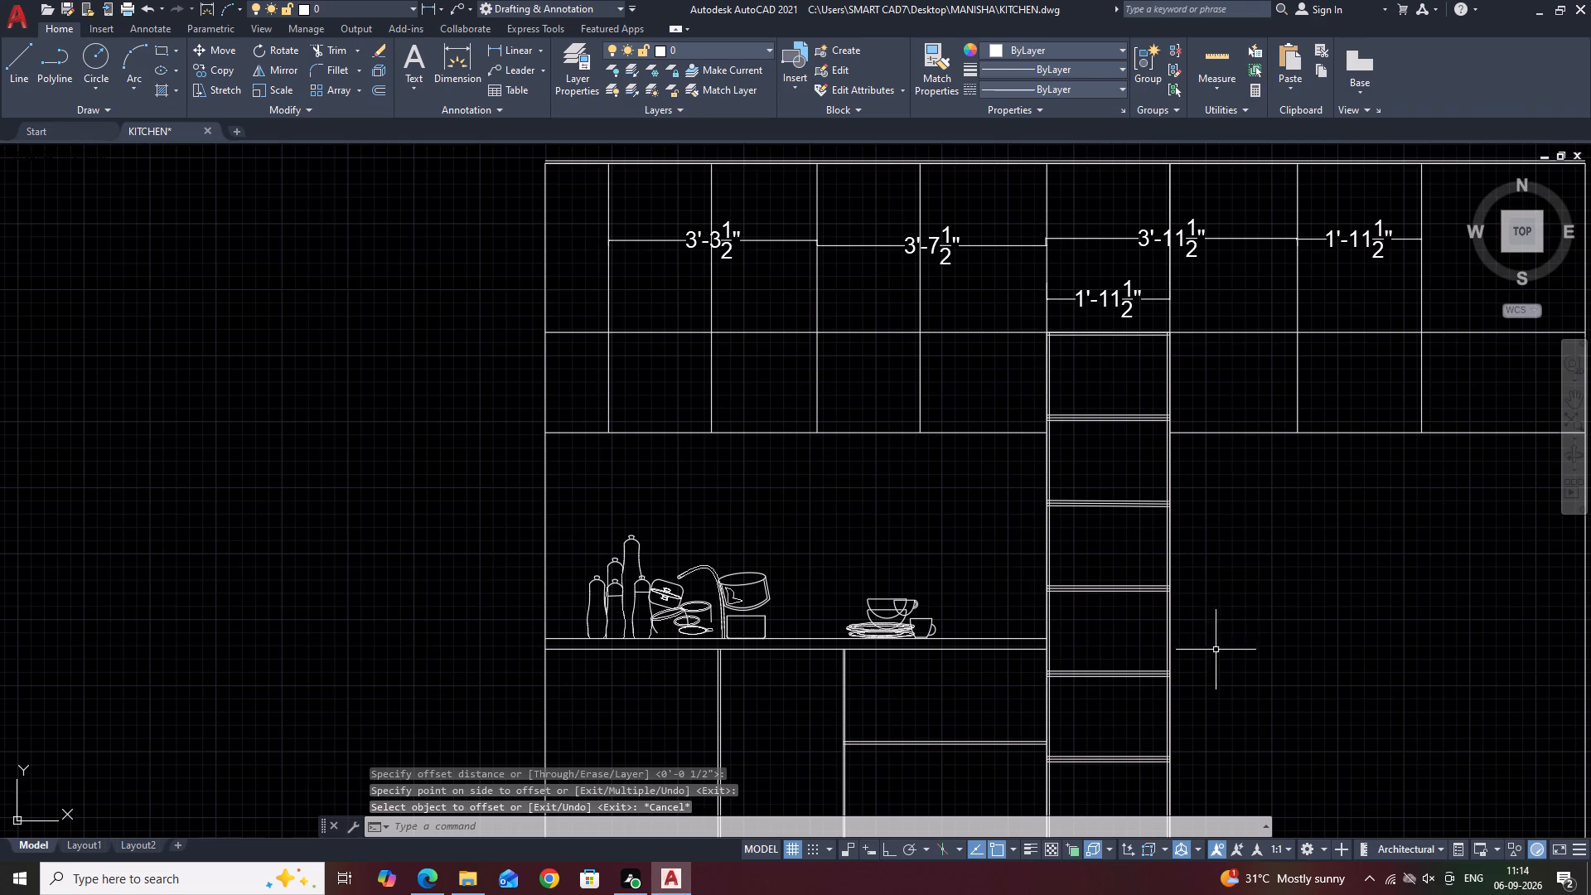
scroll(1251, 439, down, 1)
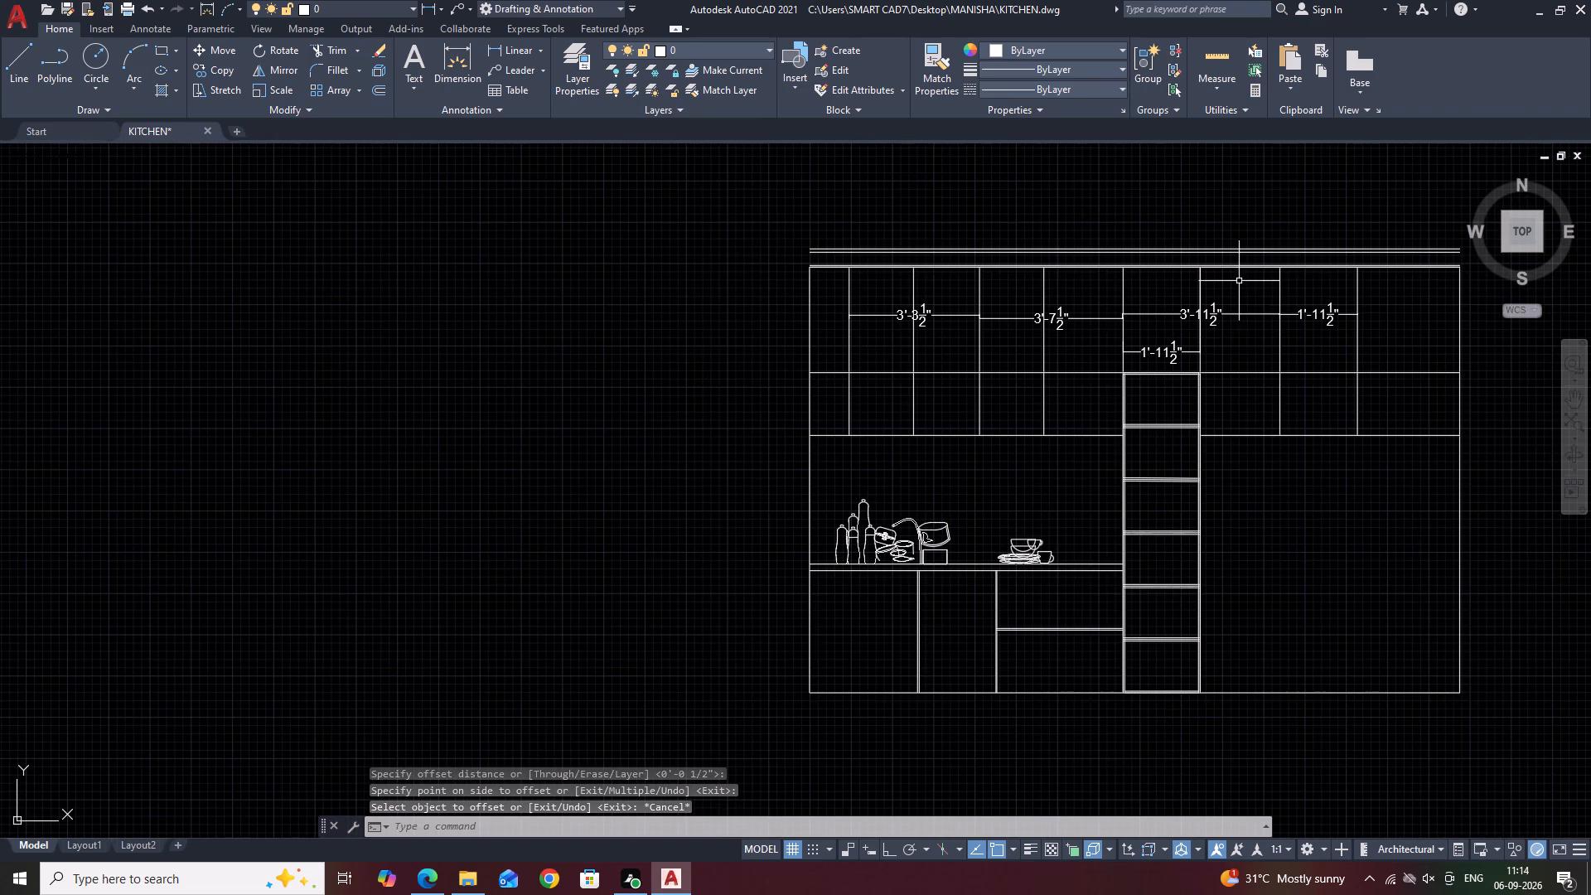
scroll(1175, 356, up, 4)
middle_drag(1329, 363, 1298, 373)
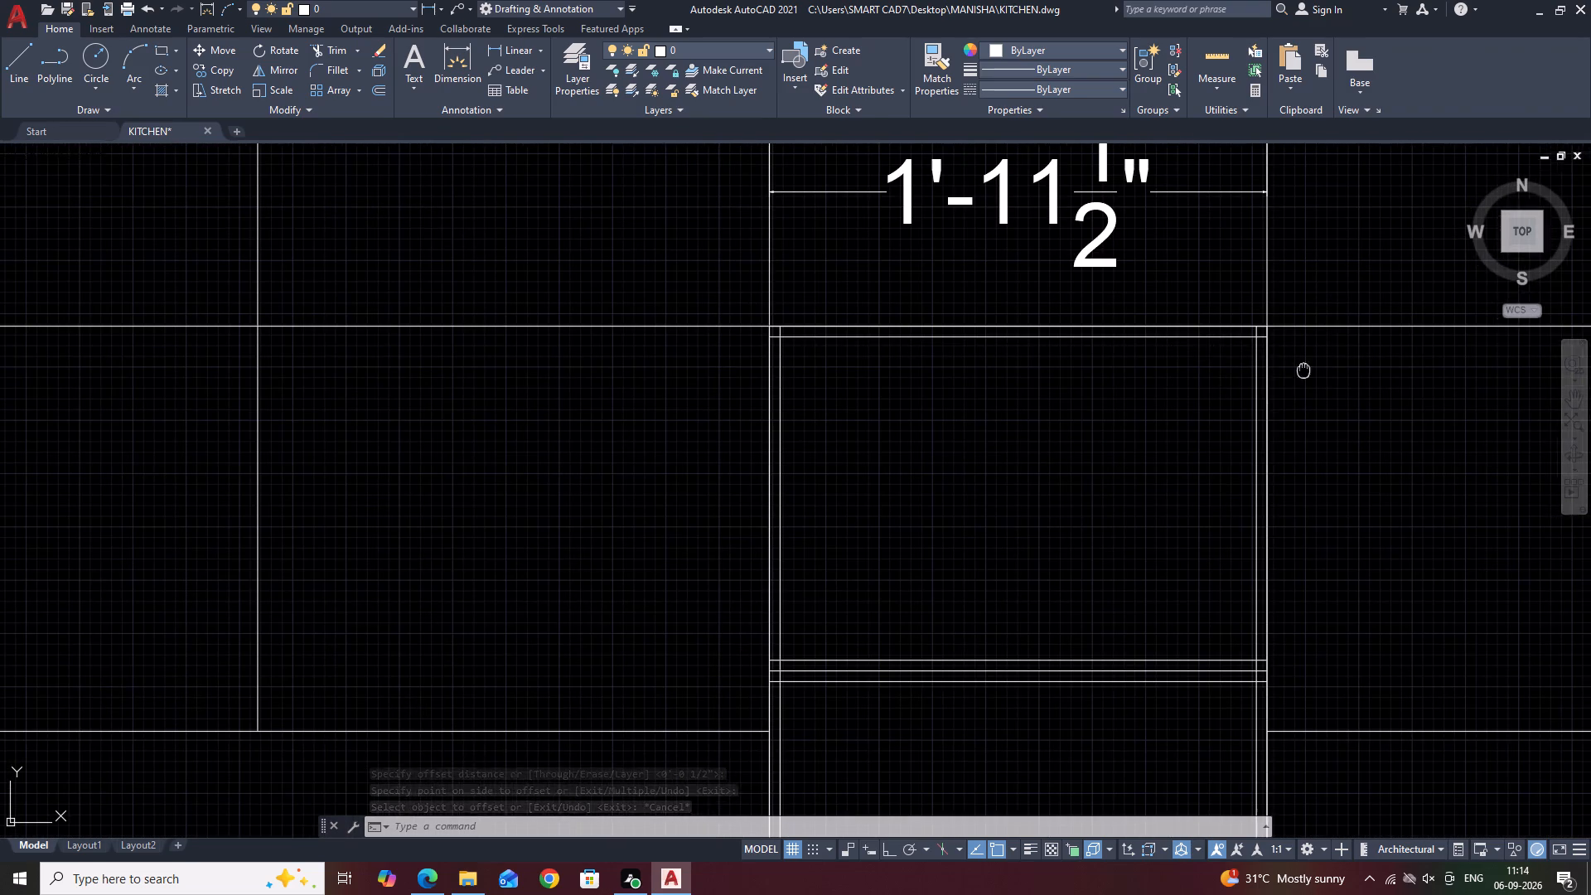
middle_drag(1298, 373, 1281, 379)
text(F)
key(space)
scroll(1269, 398, up, 1)
click(1172, 322)
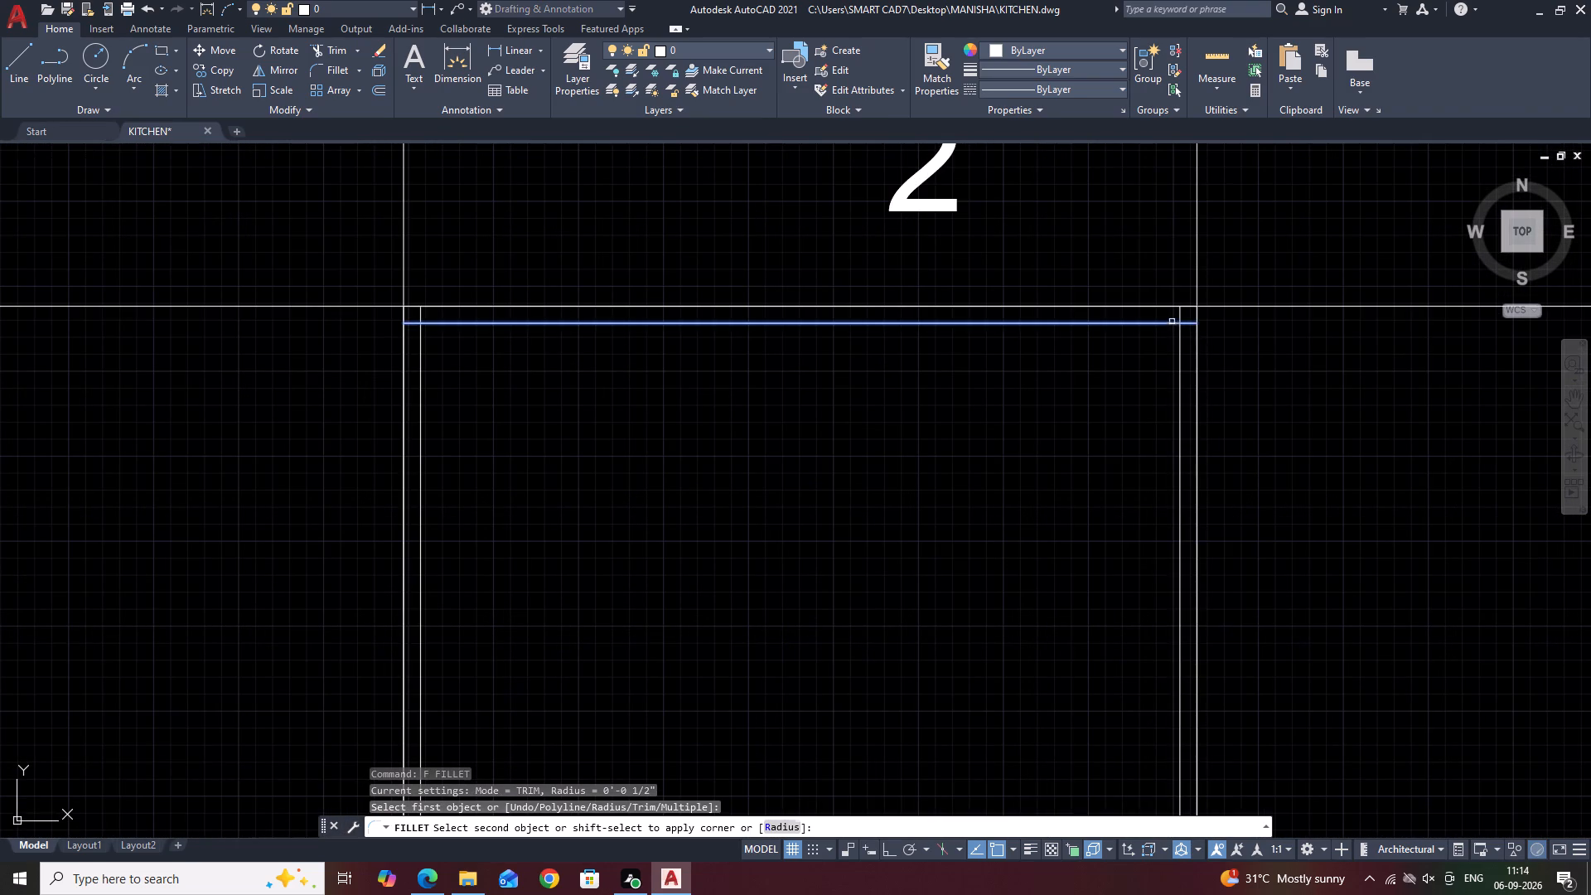
key(r)
key(space)
text(0)
key(space)
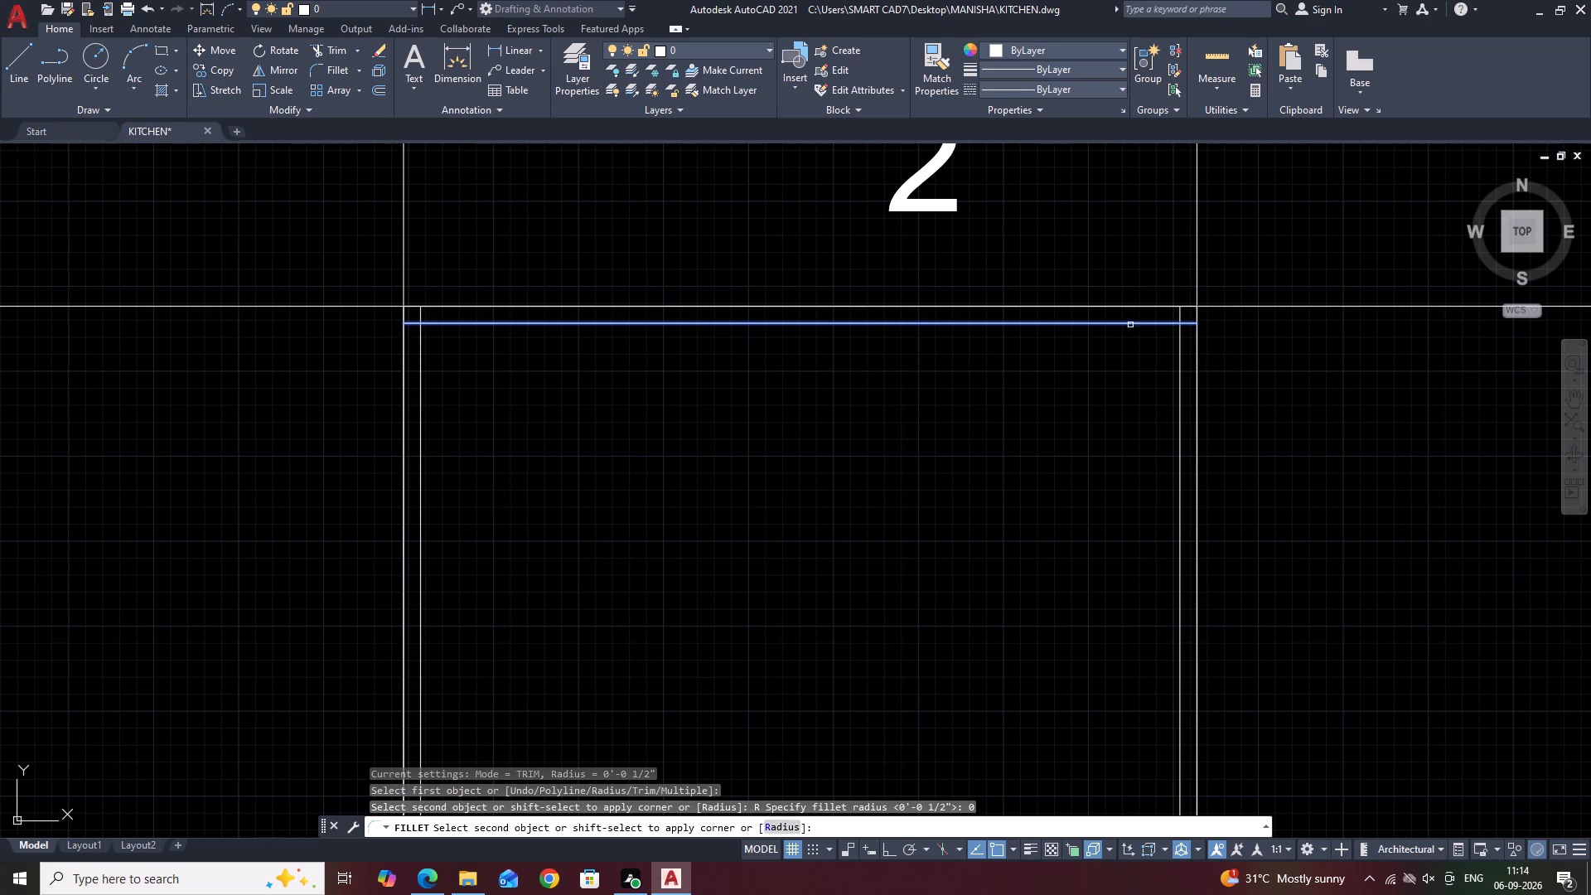
click(1181, 351)
scroll(1032, 341, down, 2)
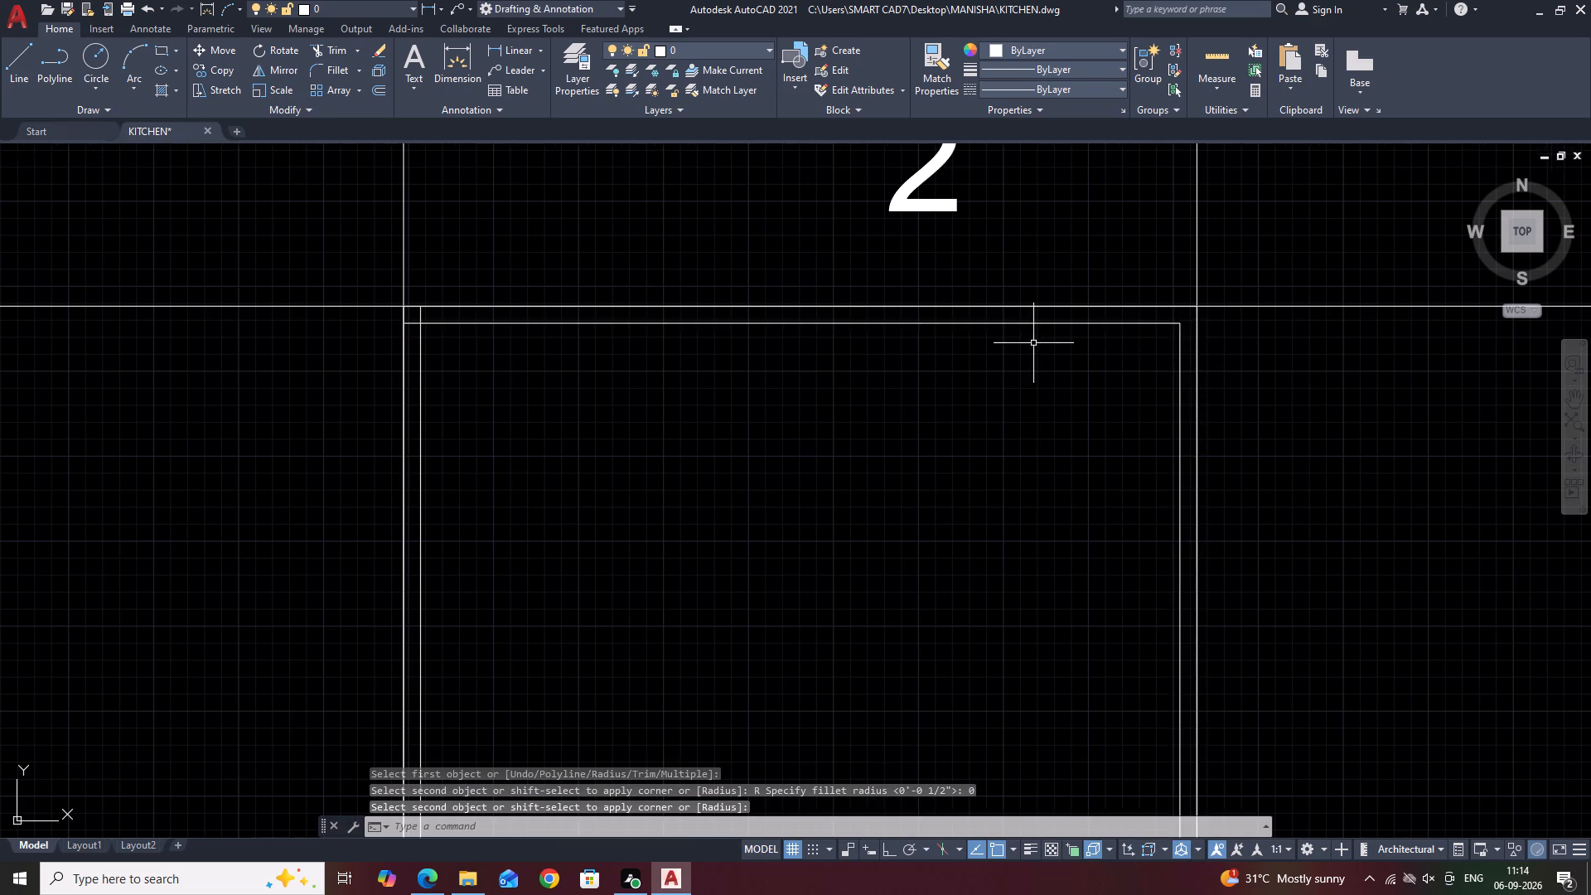
Fillet the shelf column's inner top-left corner with radius 0, joining the left panel's inner line to the top panel line.
key(space)
scroll(794, 346, up, 2)
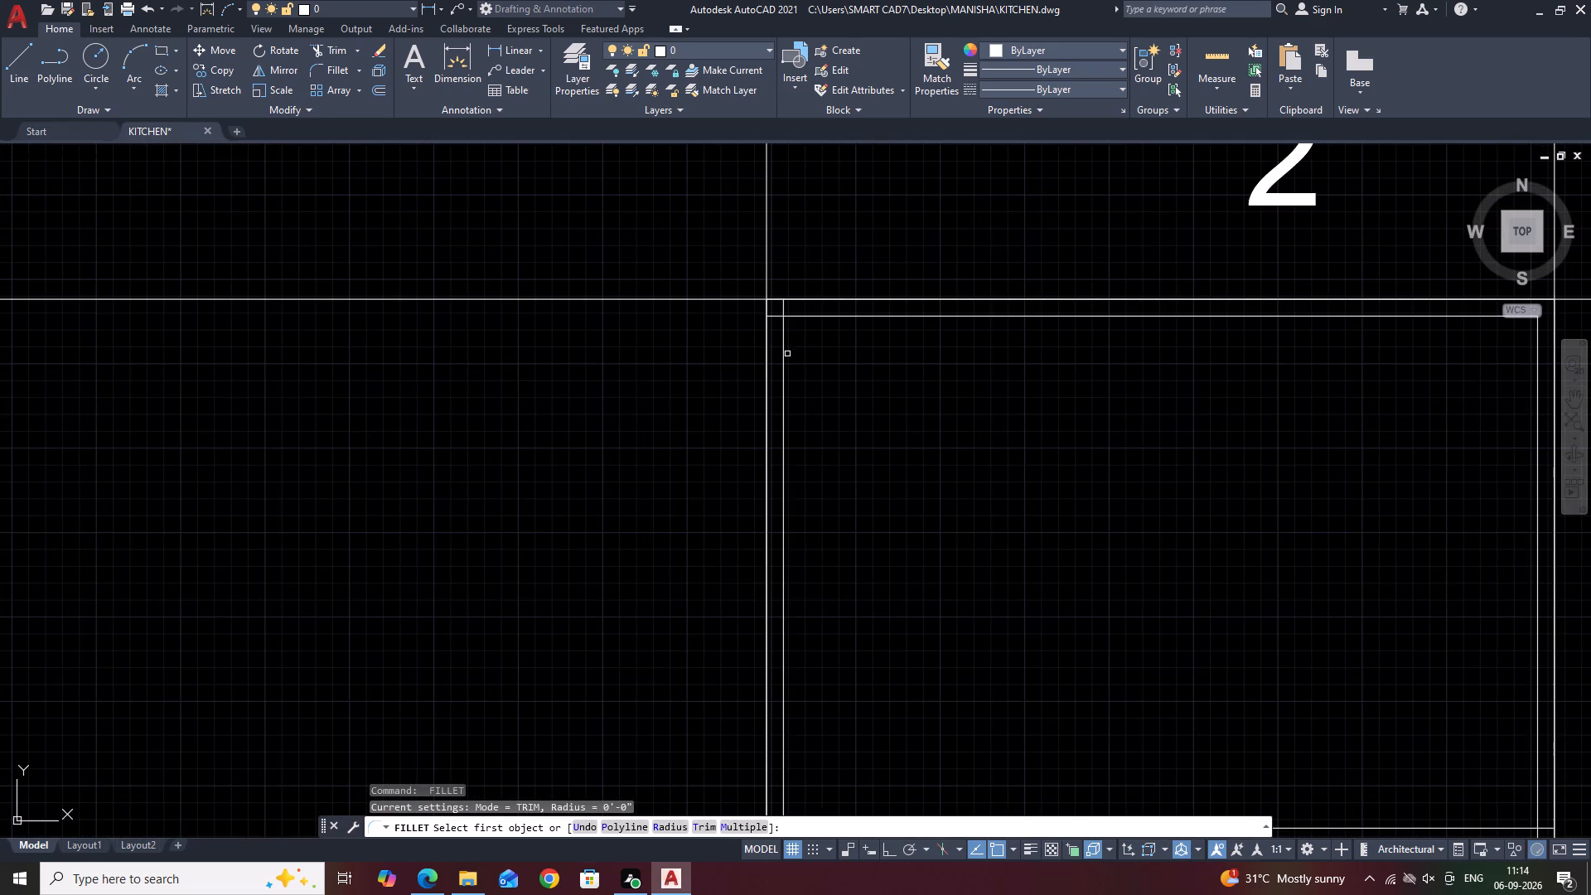
click(786, 357)
click(805, 315)
scroll(907, 356, down, 3)
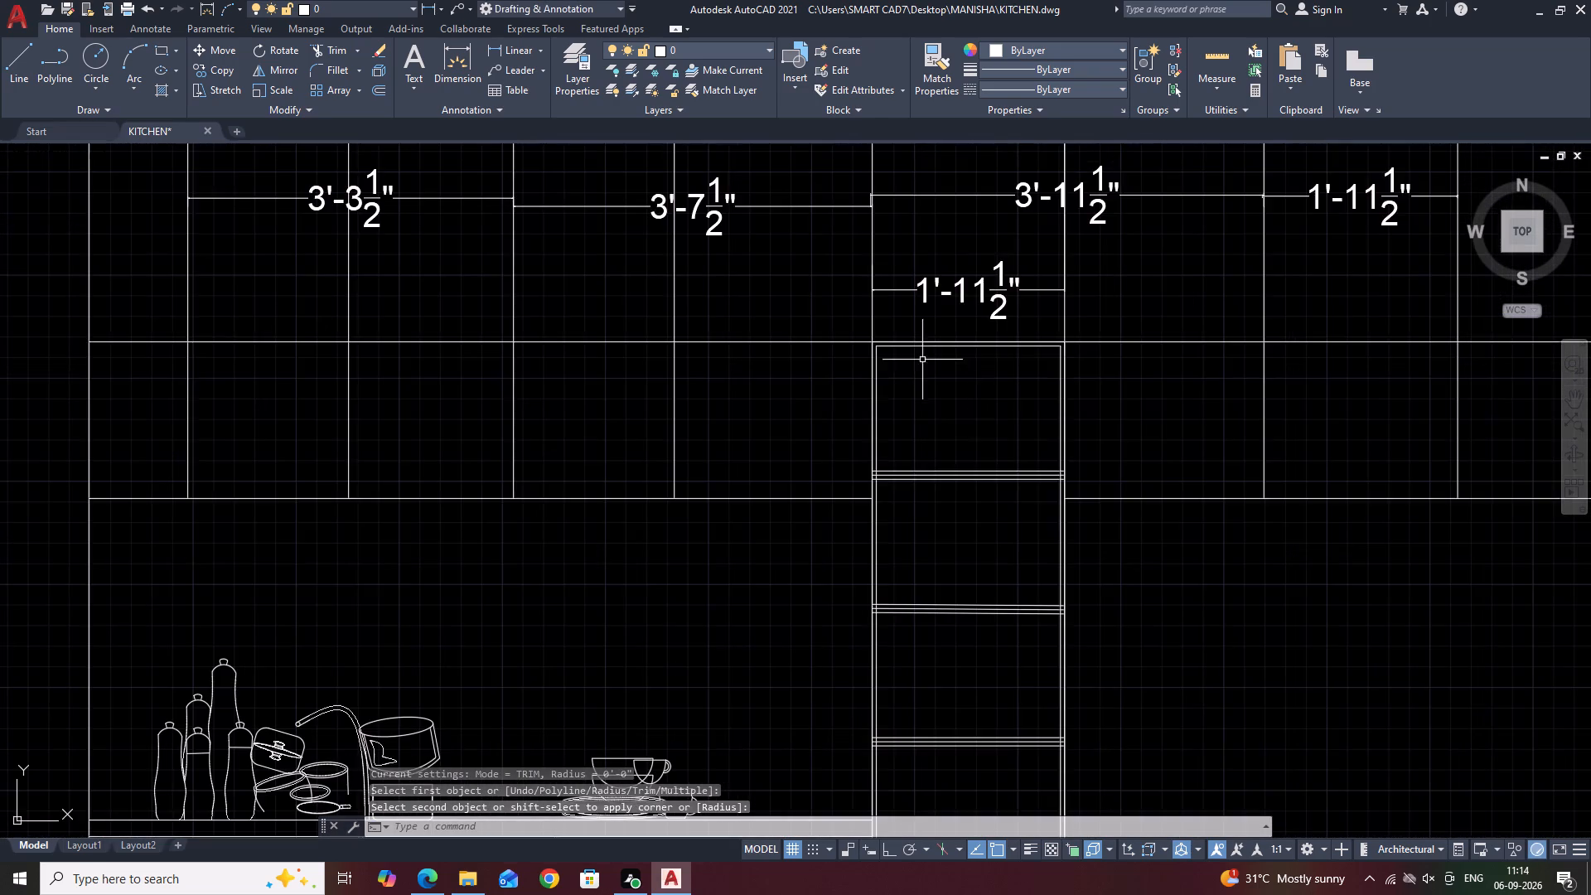
Fillet the shelf column's inner bottom-right corner with radius 0, joining the right panel's inner line to the raised base line.
middle_drag(1060, 492, 1083, 391)
key(space)
scroll(1099, 353, up, 3)
scroll(1076, 423, up, 3)
scroll(1030, 321, down, 8)
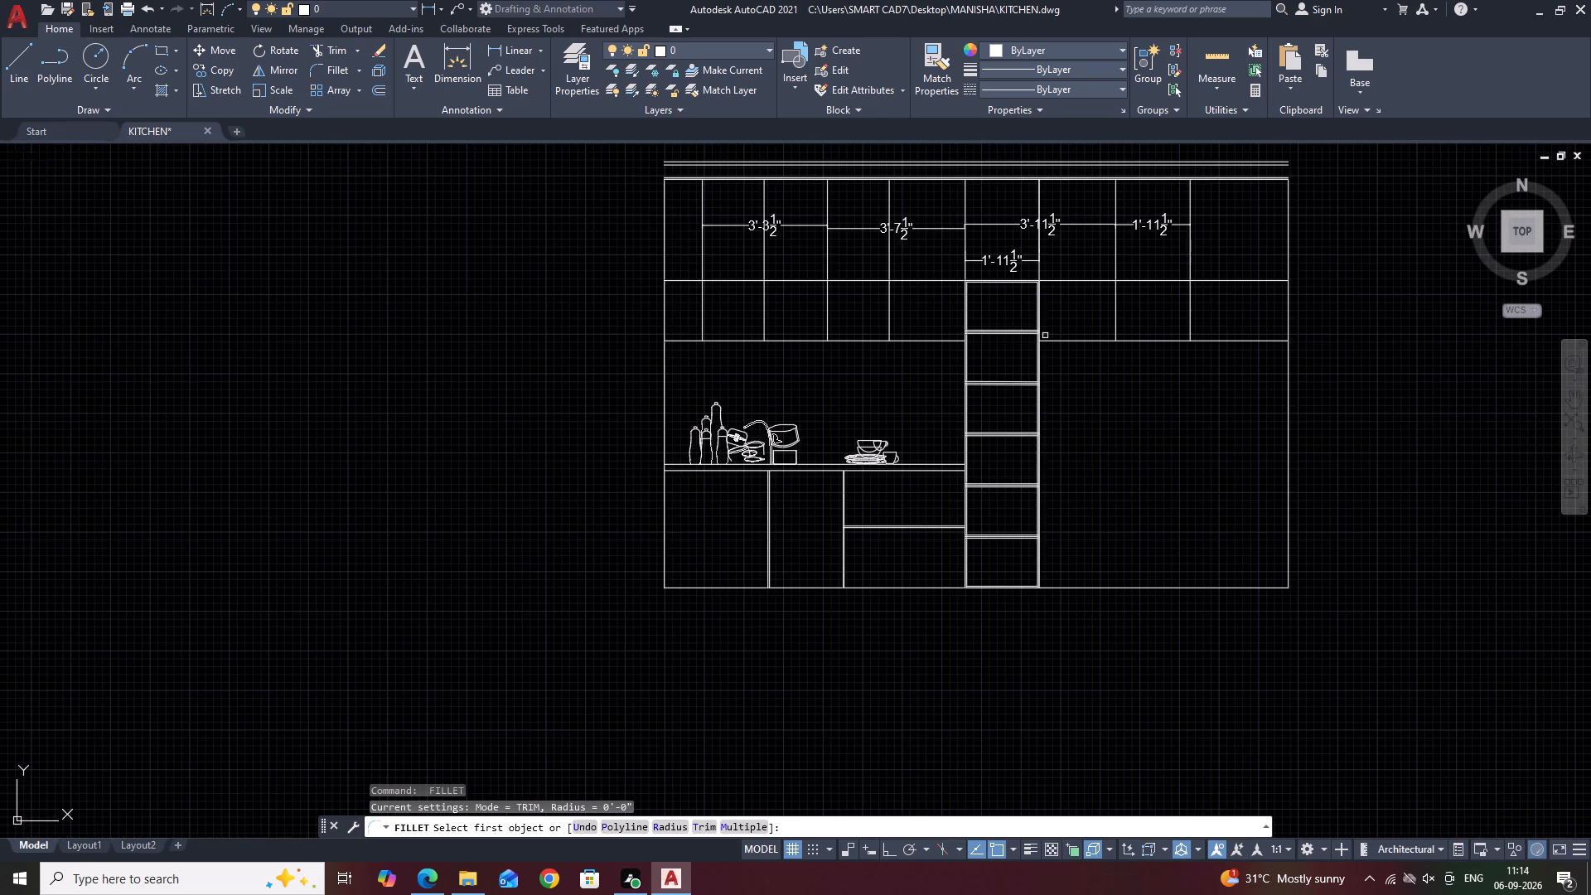
scroll(1030, 590, up, 5)
click(1053, 565)
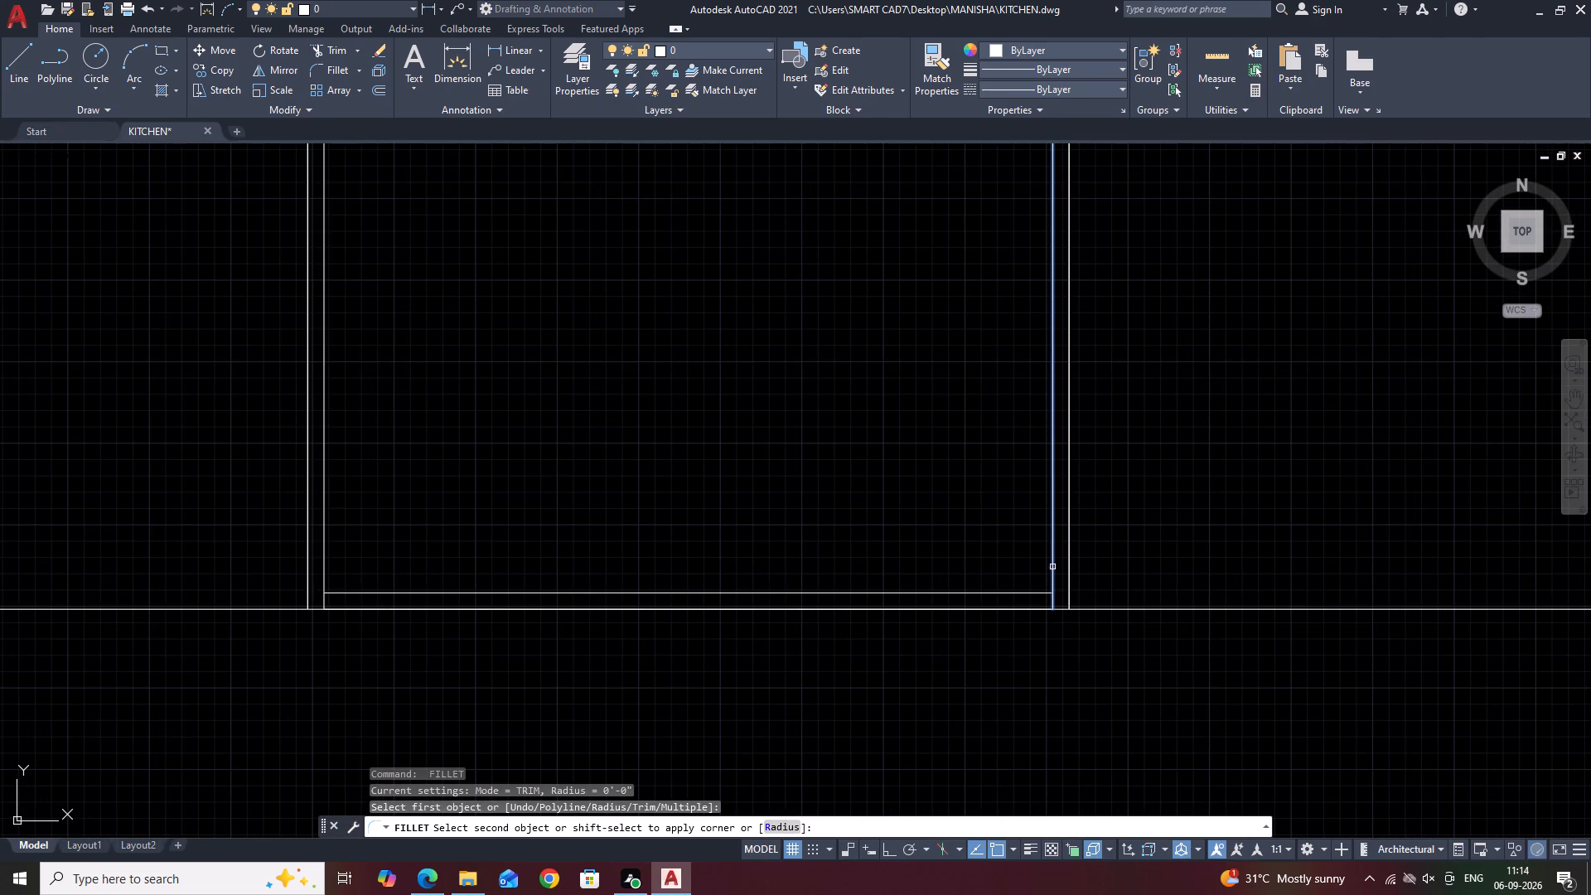
click(1036, 592)
scroll(1065, 576, down, 2)
Fillet the shelf column's inner bottom-left corner with radius 0, joining the raised base line to the left panel's inner line.
key(space)
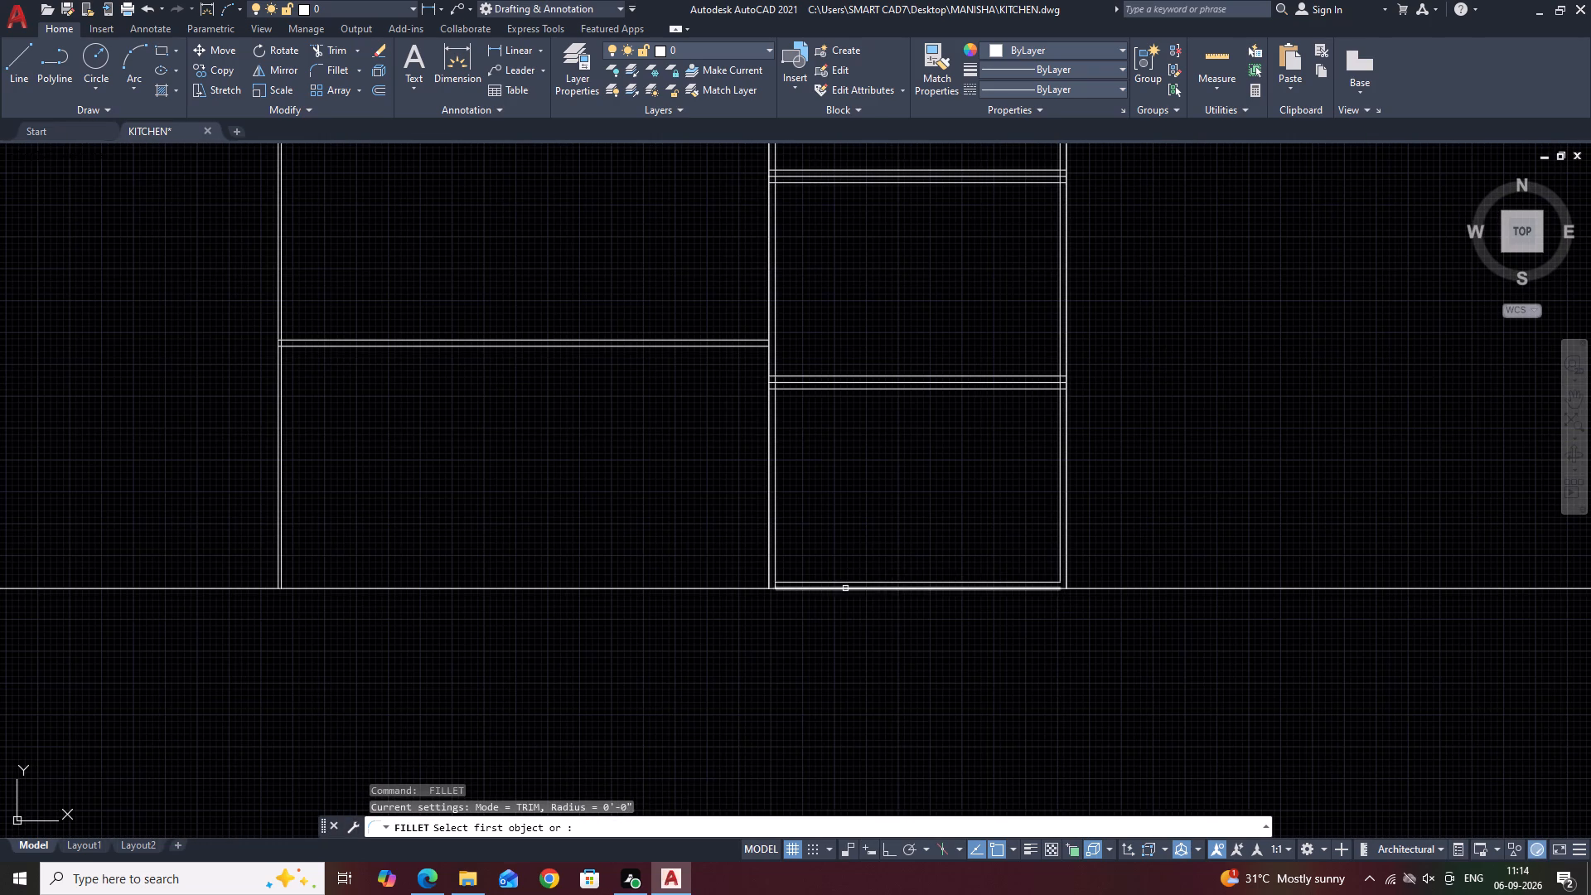
scroll(800, 583, up, 3)
click(796, 583)
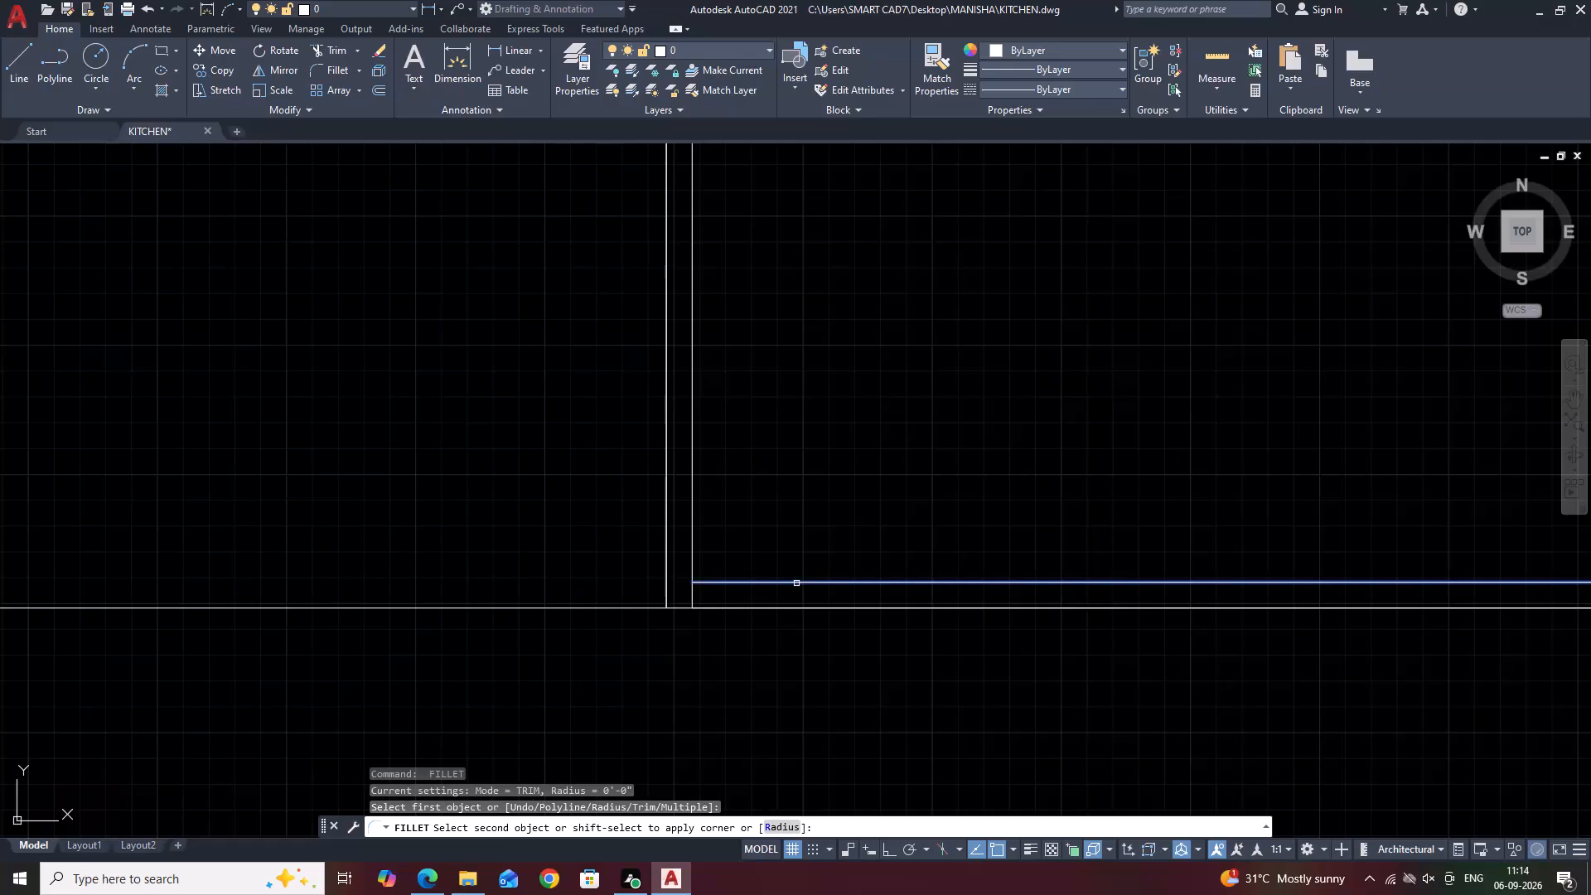
click(689, 500)
click(691, 515)
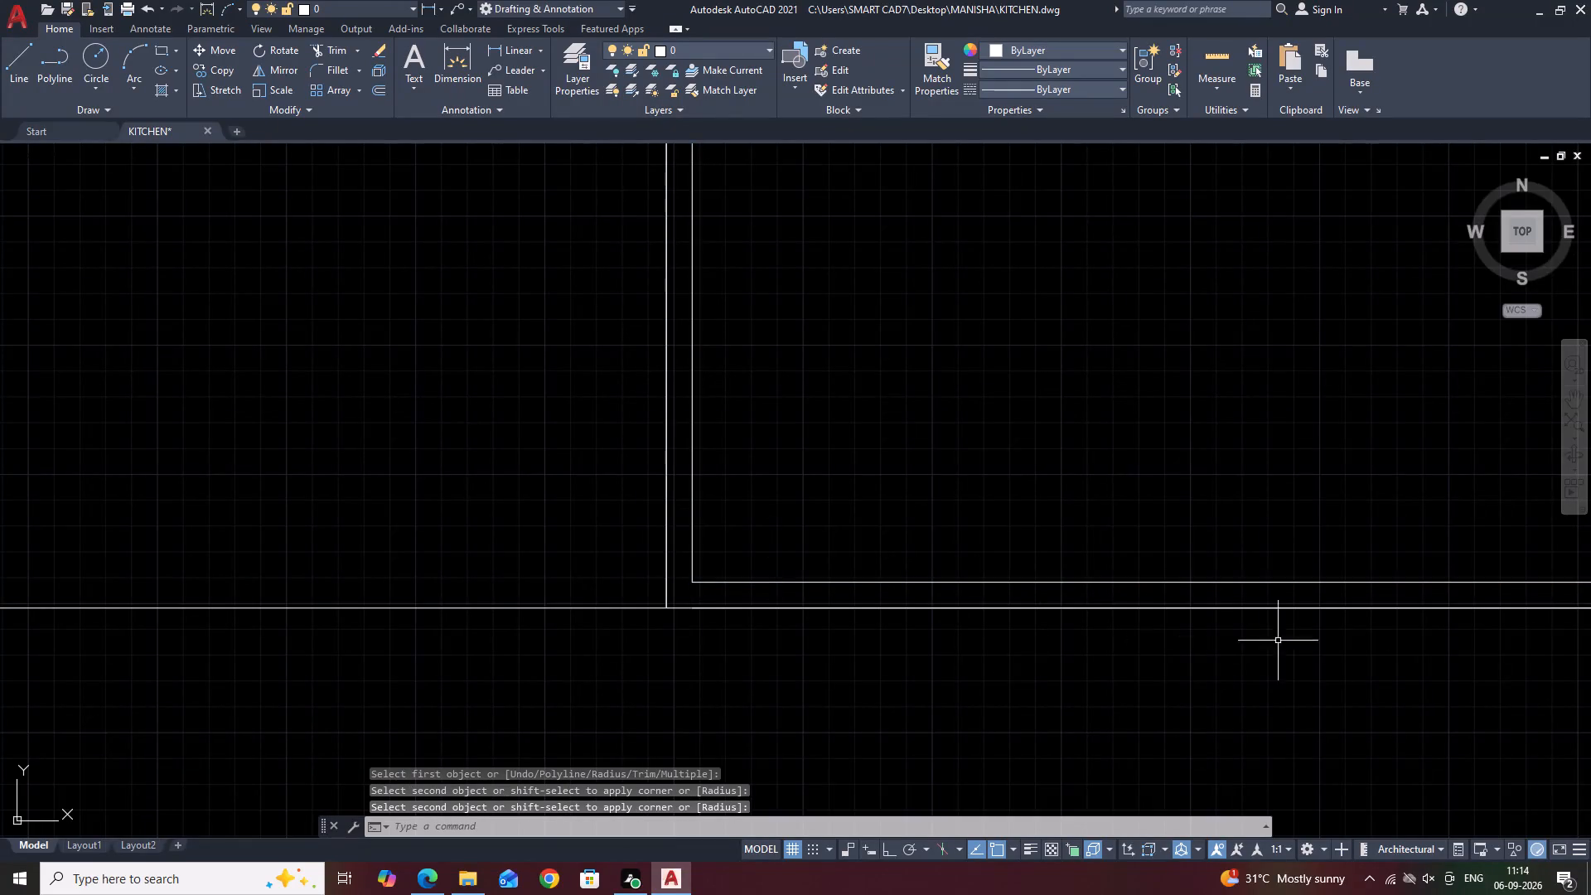
scroll(1391, 658, down, 3)
key(Escape)
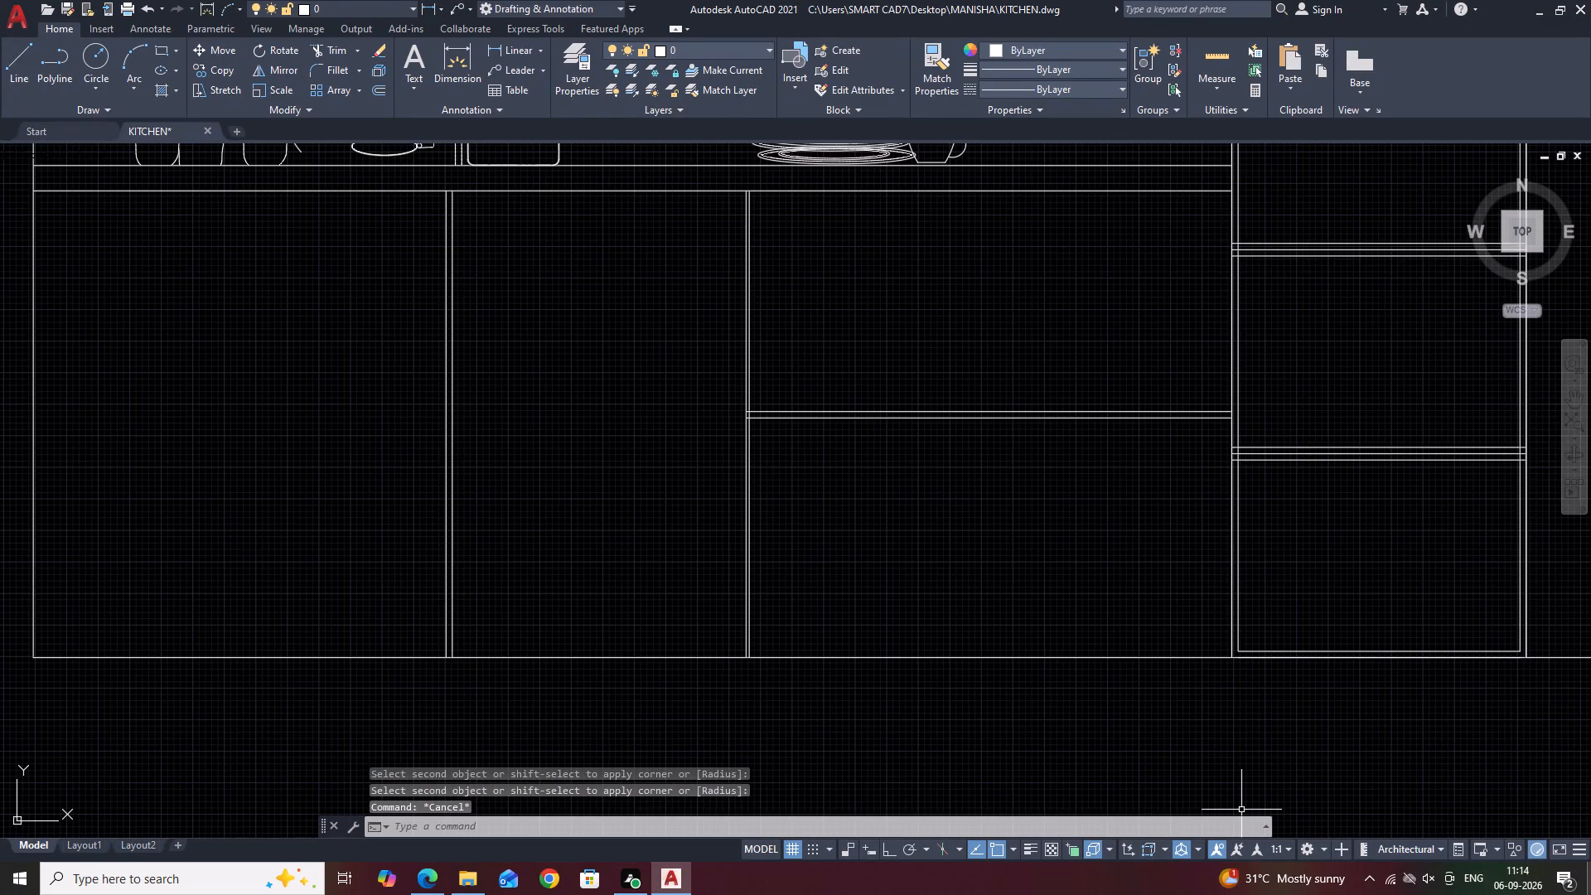
Trim all horizontal shelf lines where they cross the shelf column's right side panel, using one fence down the panel.
scroll(955, 404, down, 2)
middle_drag(1083, 360, 964, 503)
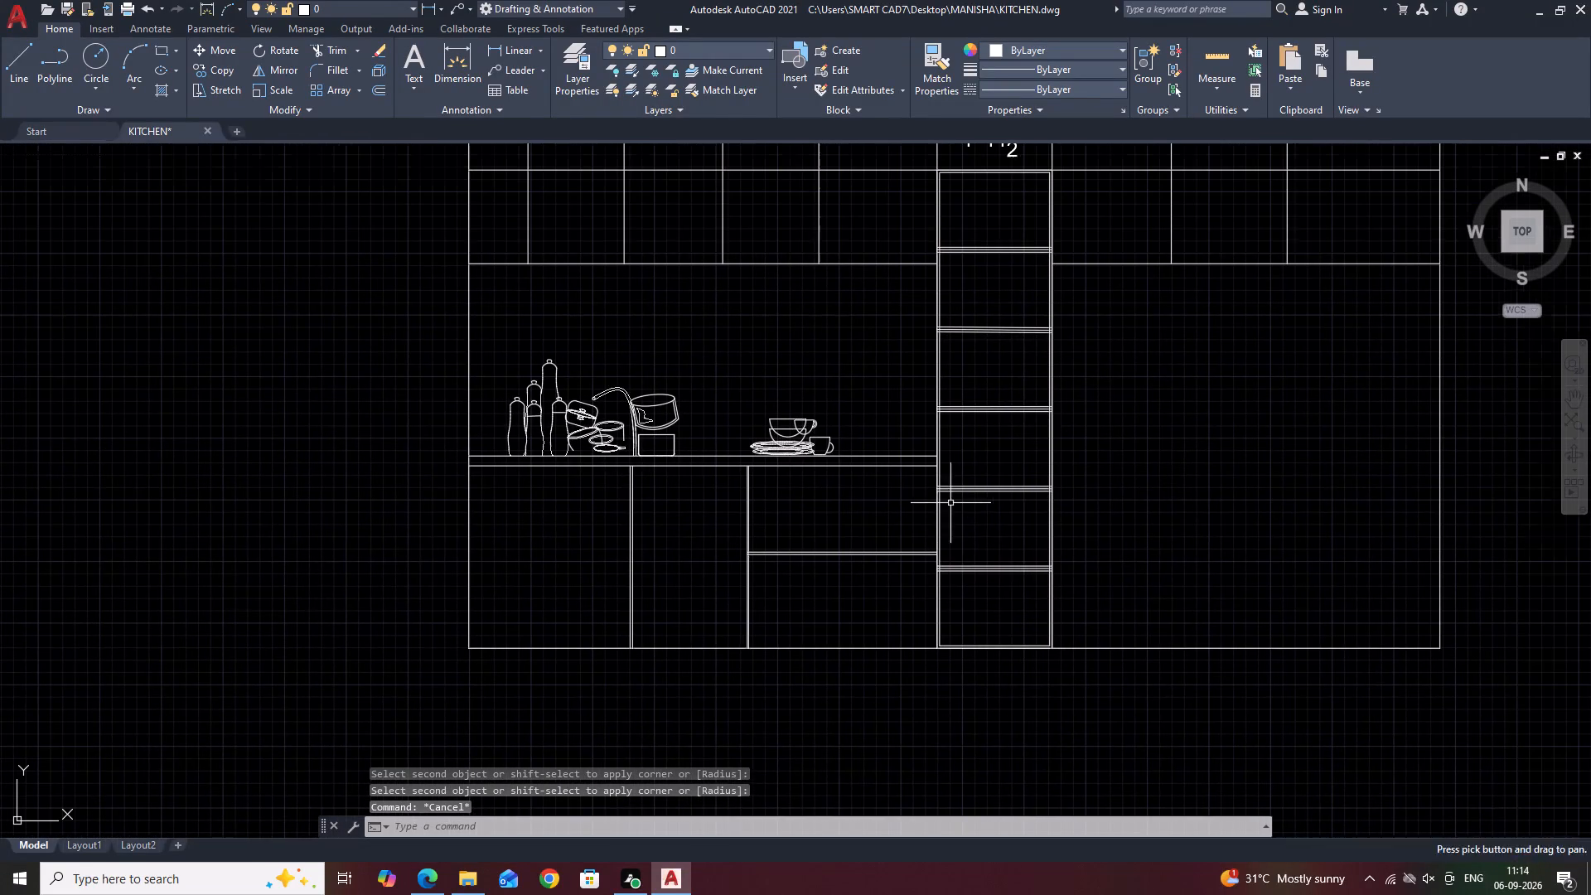
key(t)
text(R)
key(space)
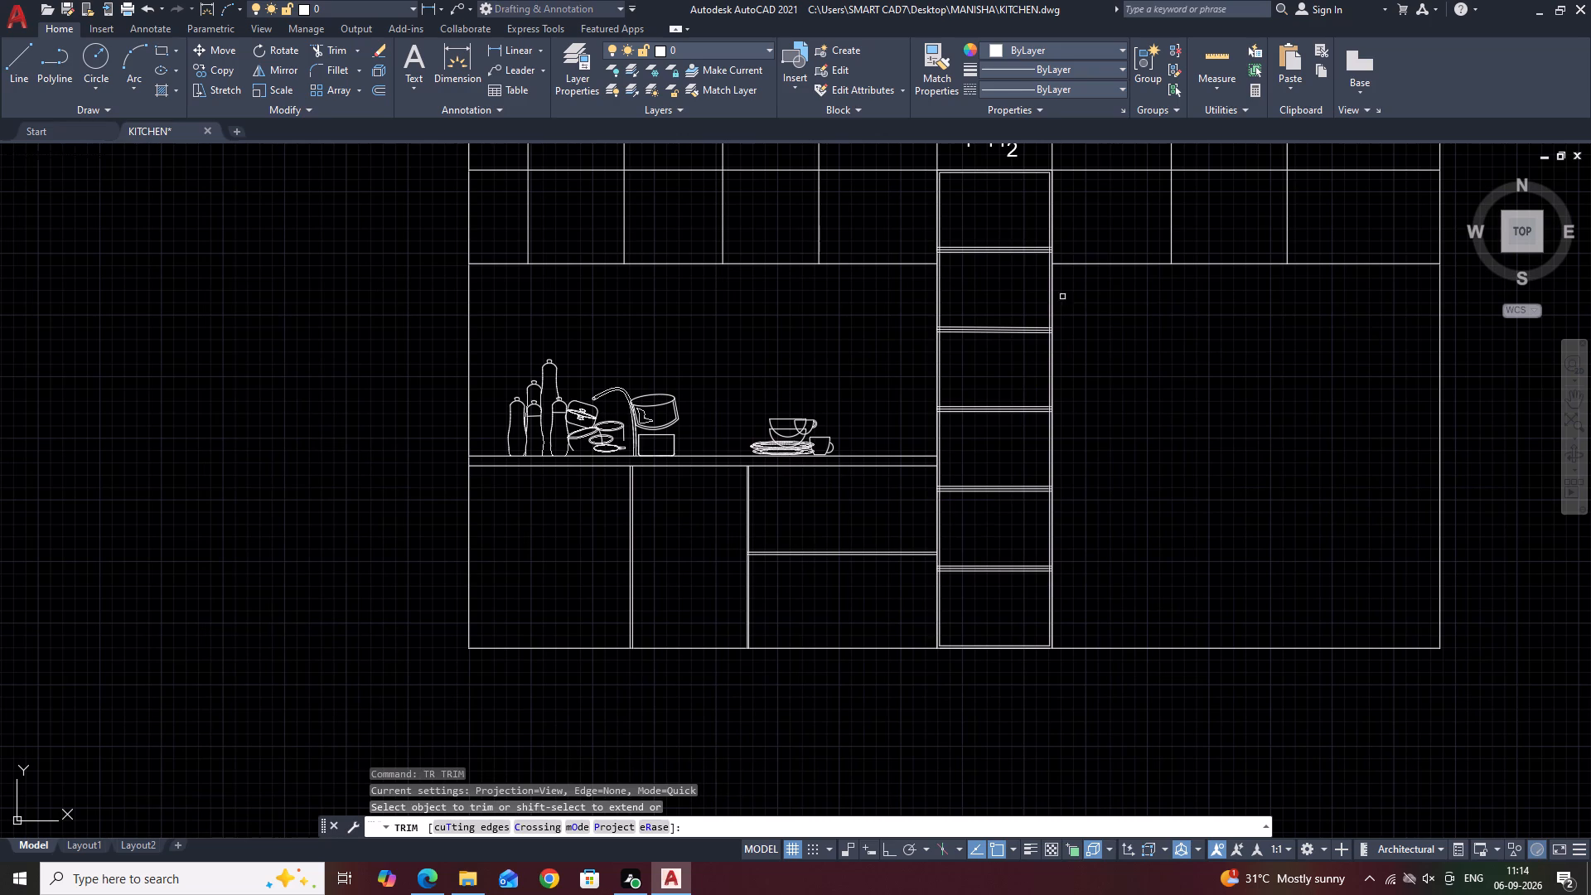
scroll(1052, 230, up, 9)
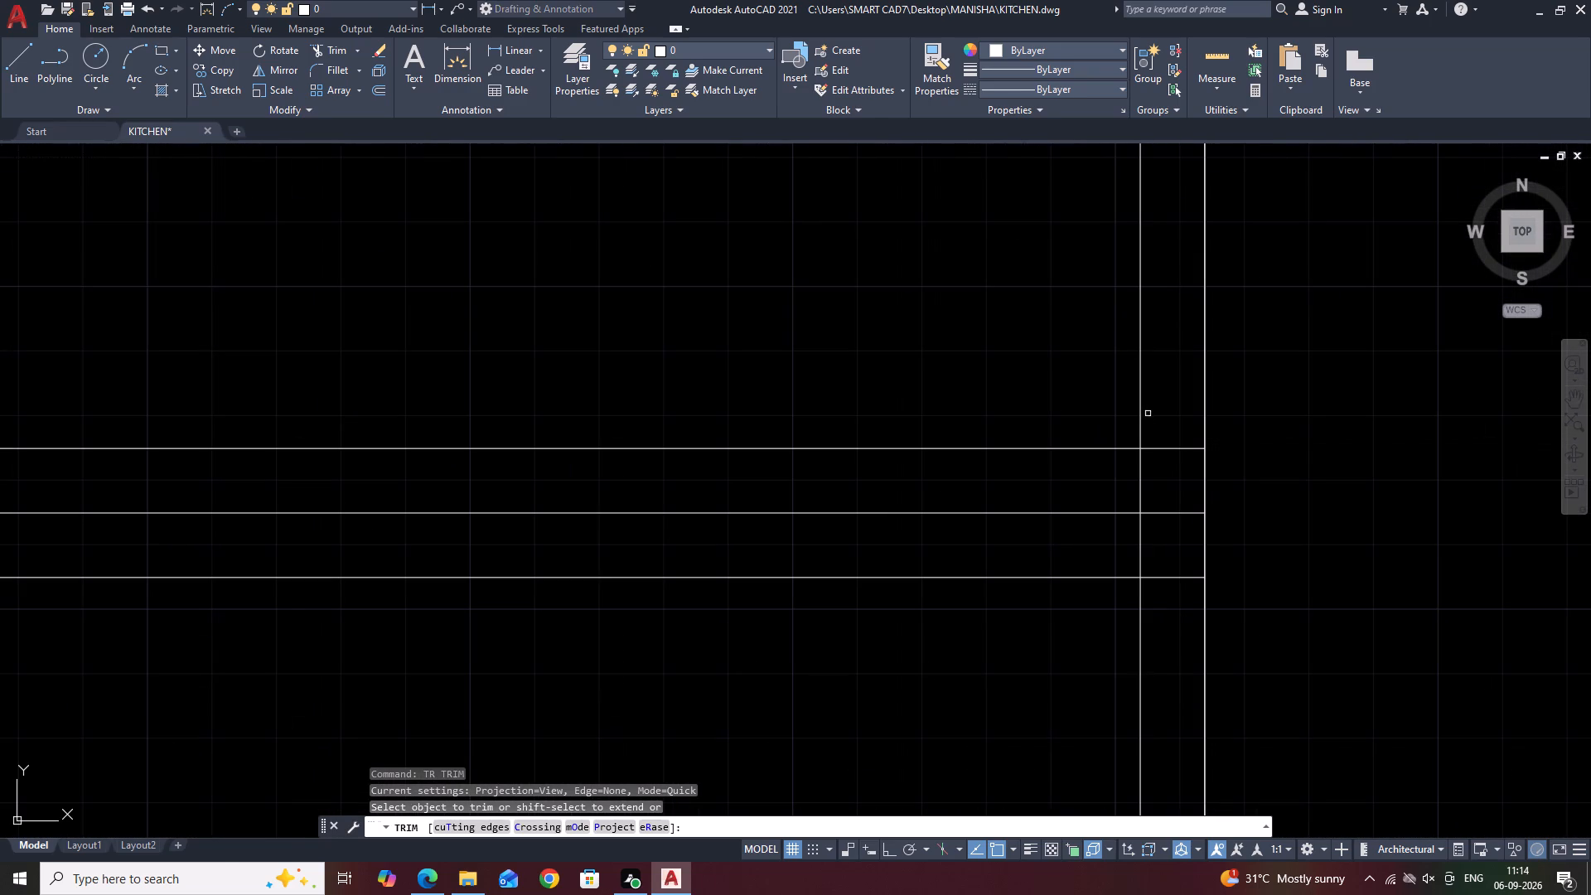
click(1161, 400)
scroll(1164, 401, down, 6)
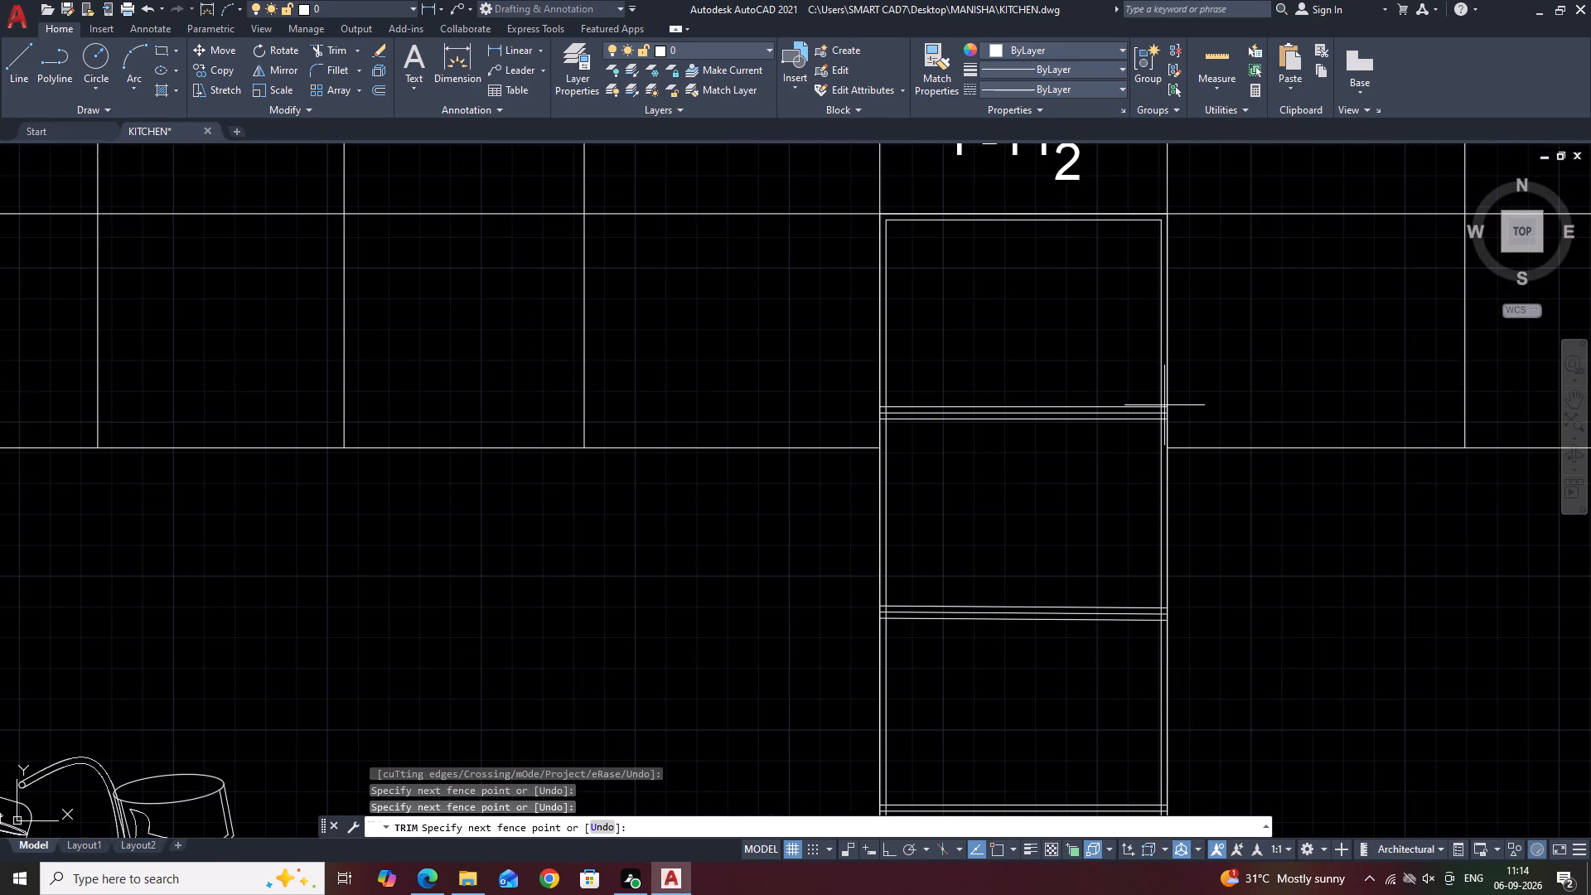
scroll(1164, 405, down, 3)
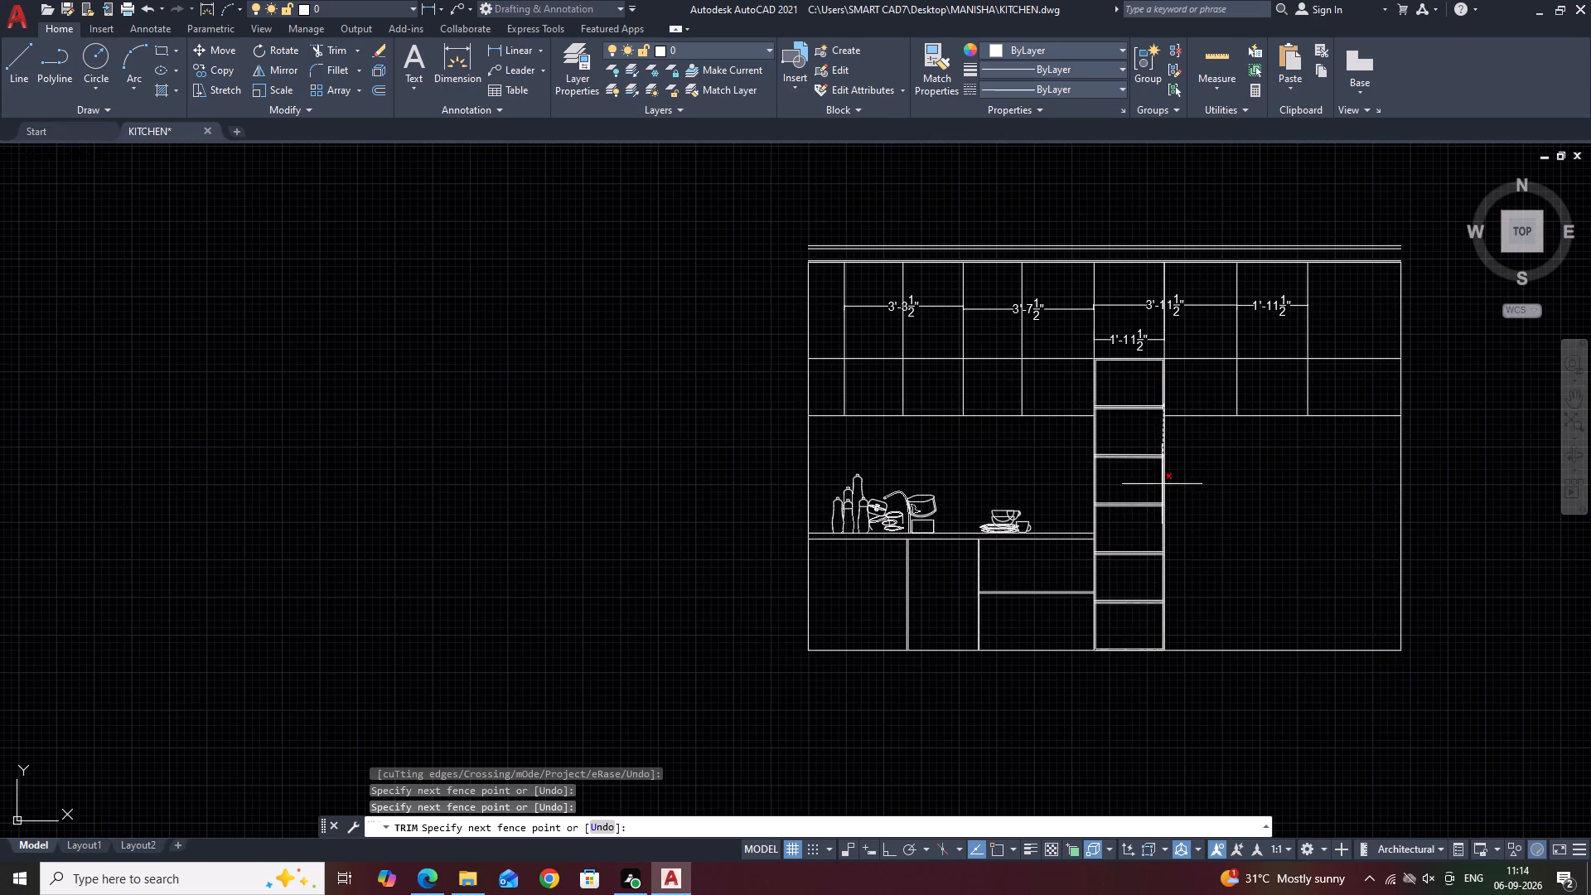
scroll(1163, 640, up, 6)
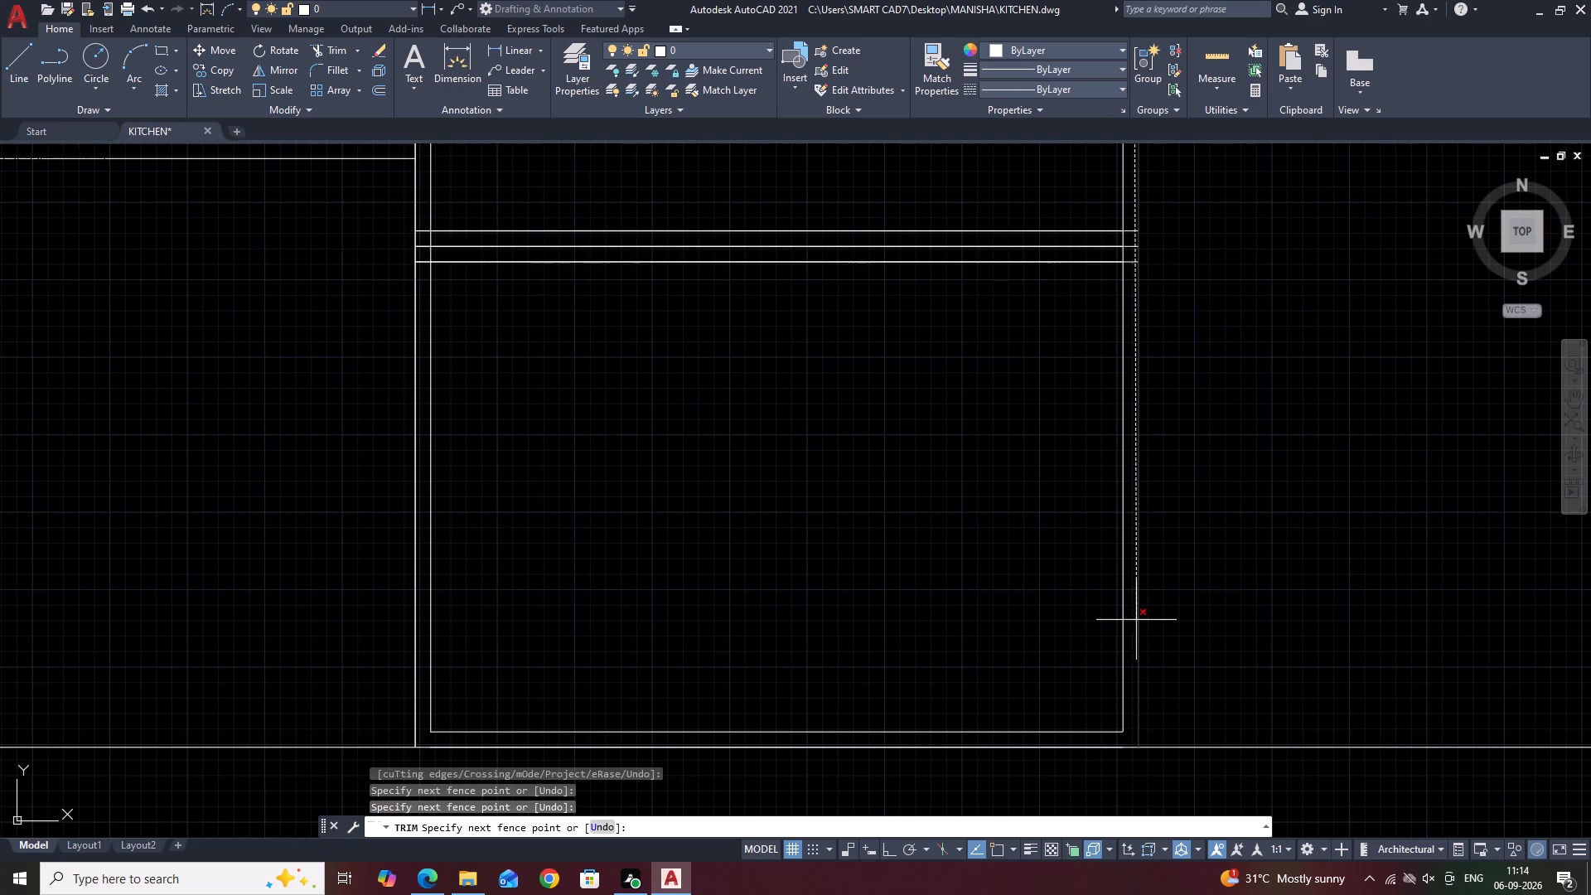
click(1130, 624)
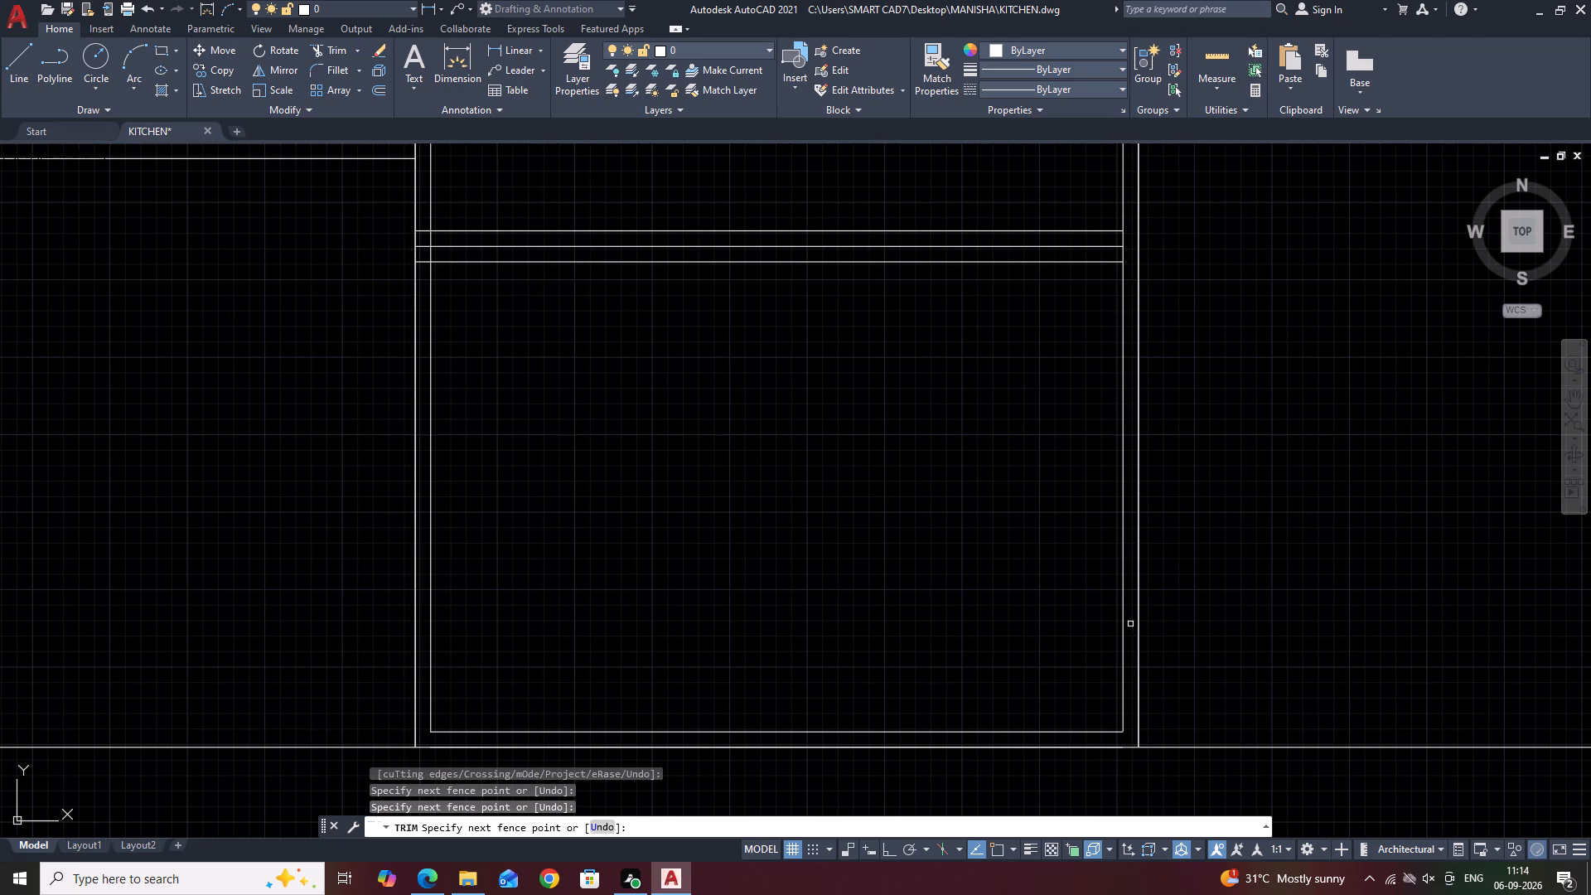
Trim all horizontal shelf lines where they cross the shelf column's left side panel, using one fence down the panel.
scroll(1129, 671, down, 4)
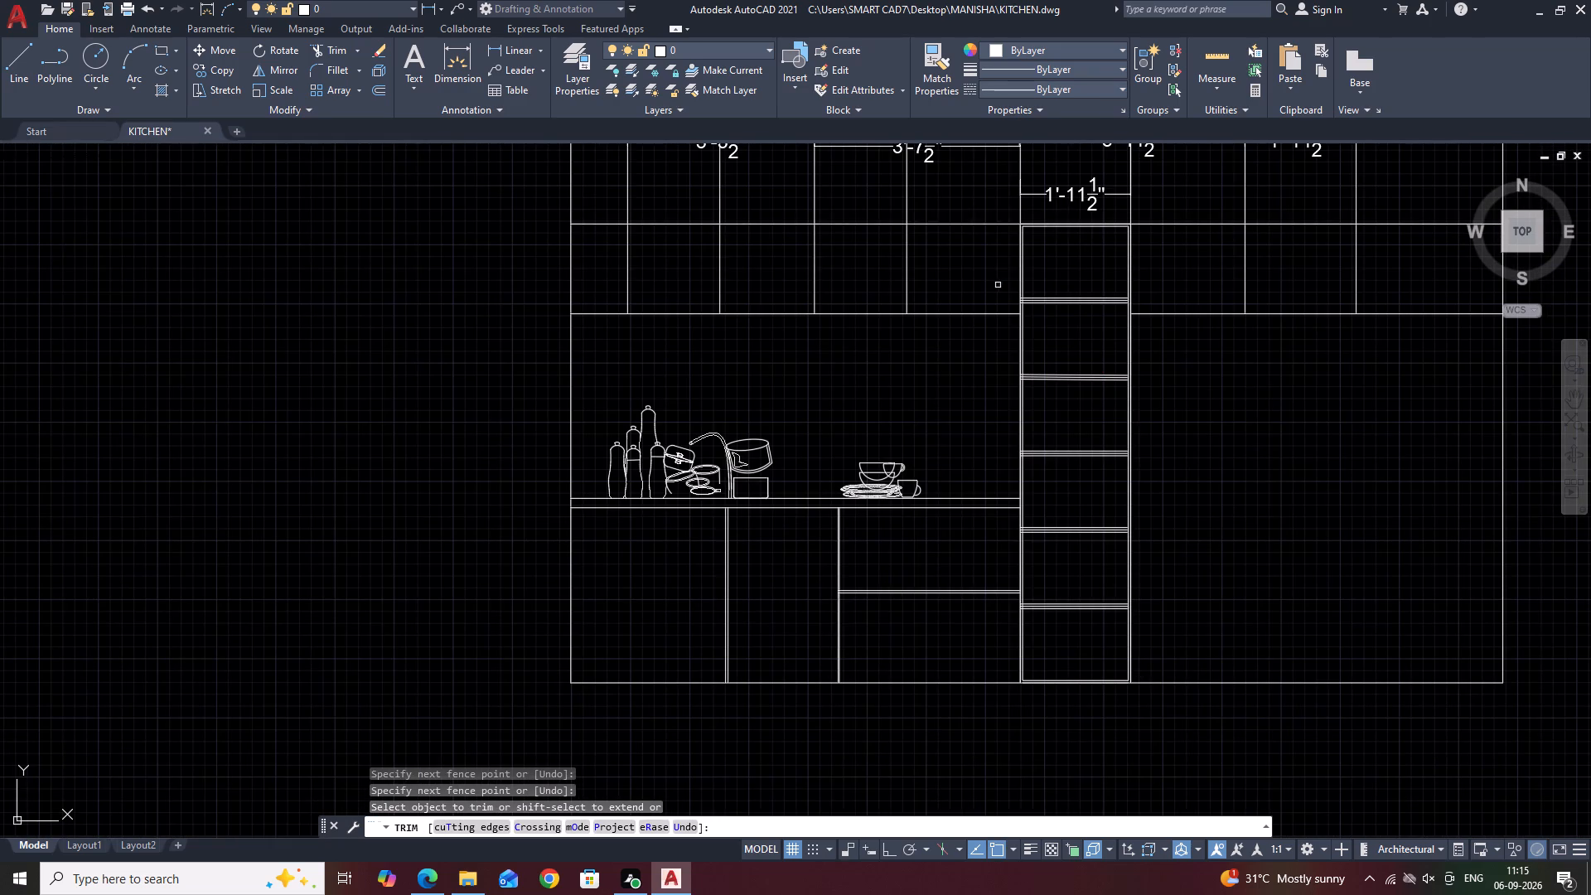
scroll(998, 285, up, 3)
scroll(1074, 348, up, 4)
click(1095, 246)
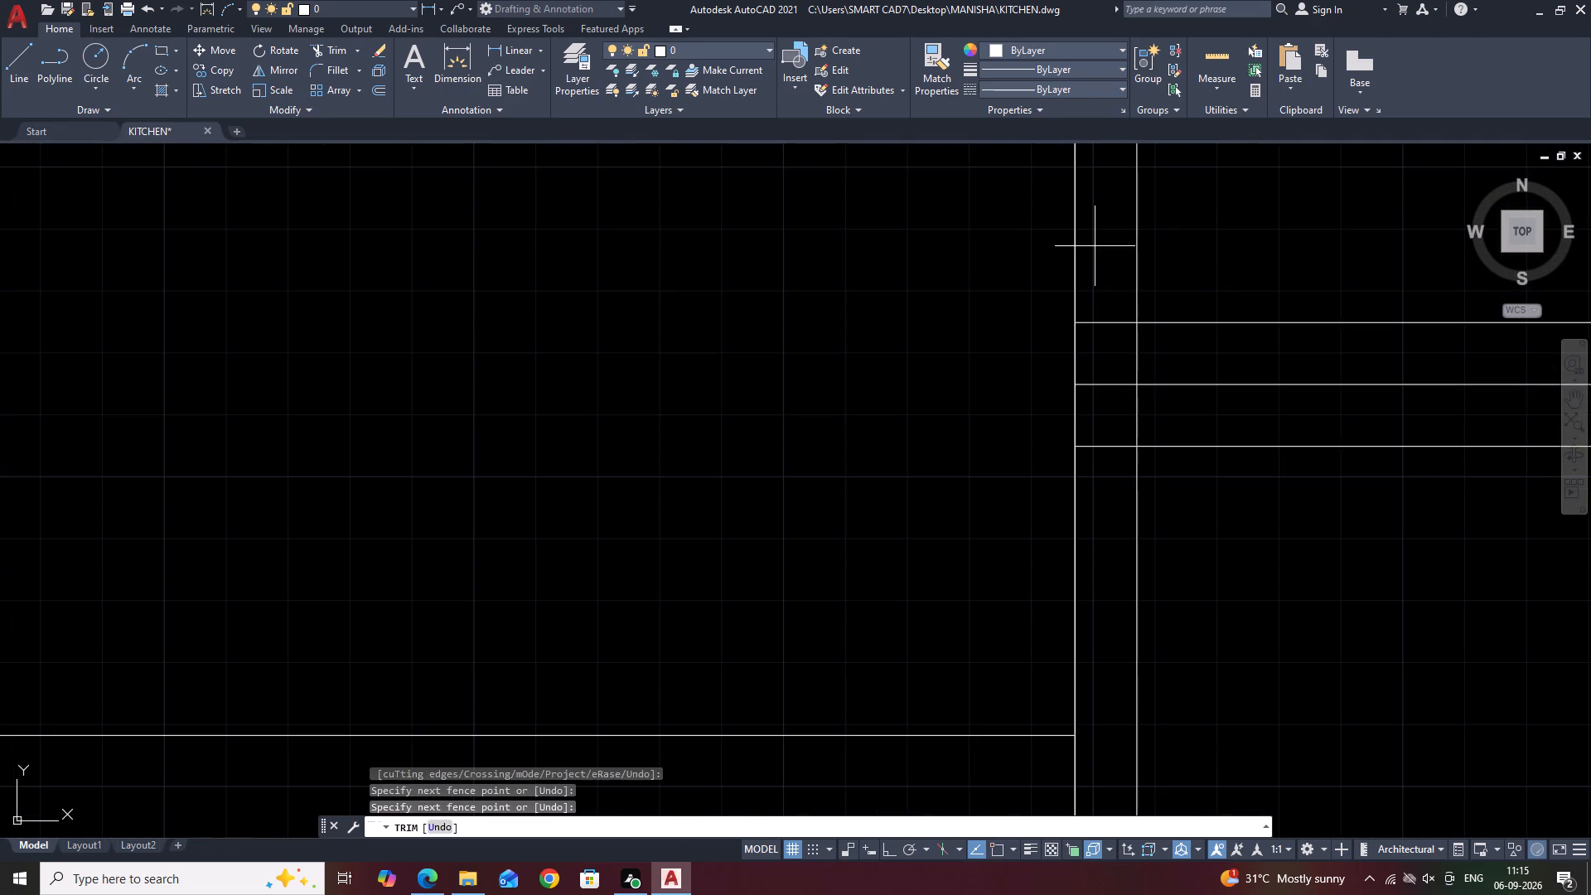
scroll(1095, 247, down, 12)
scroll(1098, 456, up, 2)
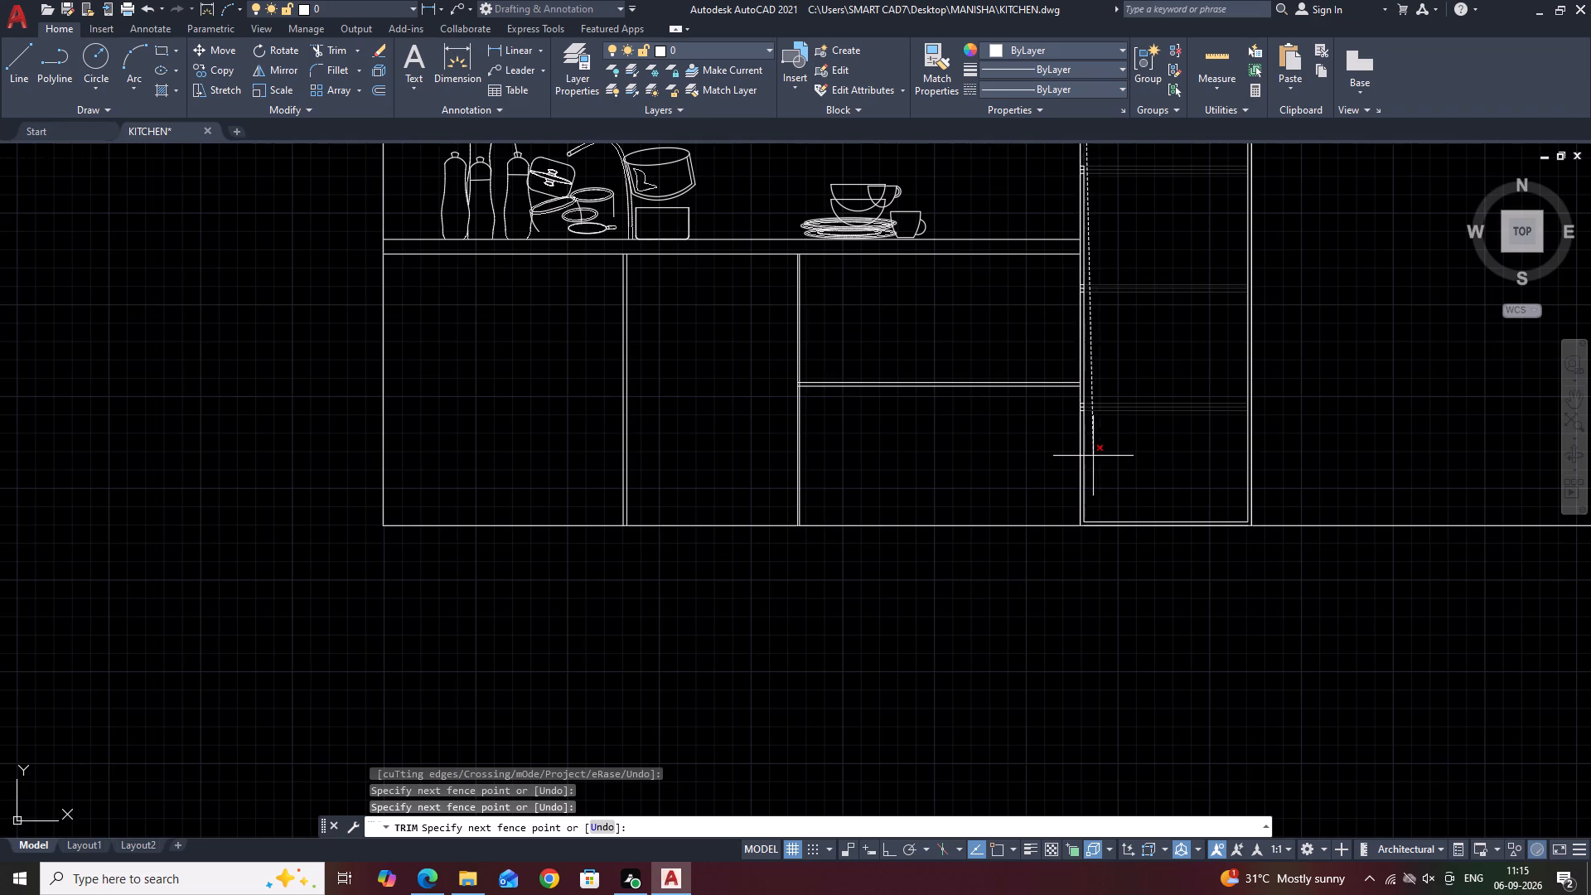
scroll(1086, 453, up, 4)
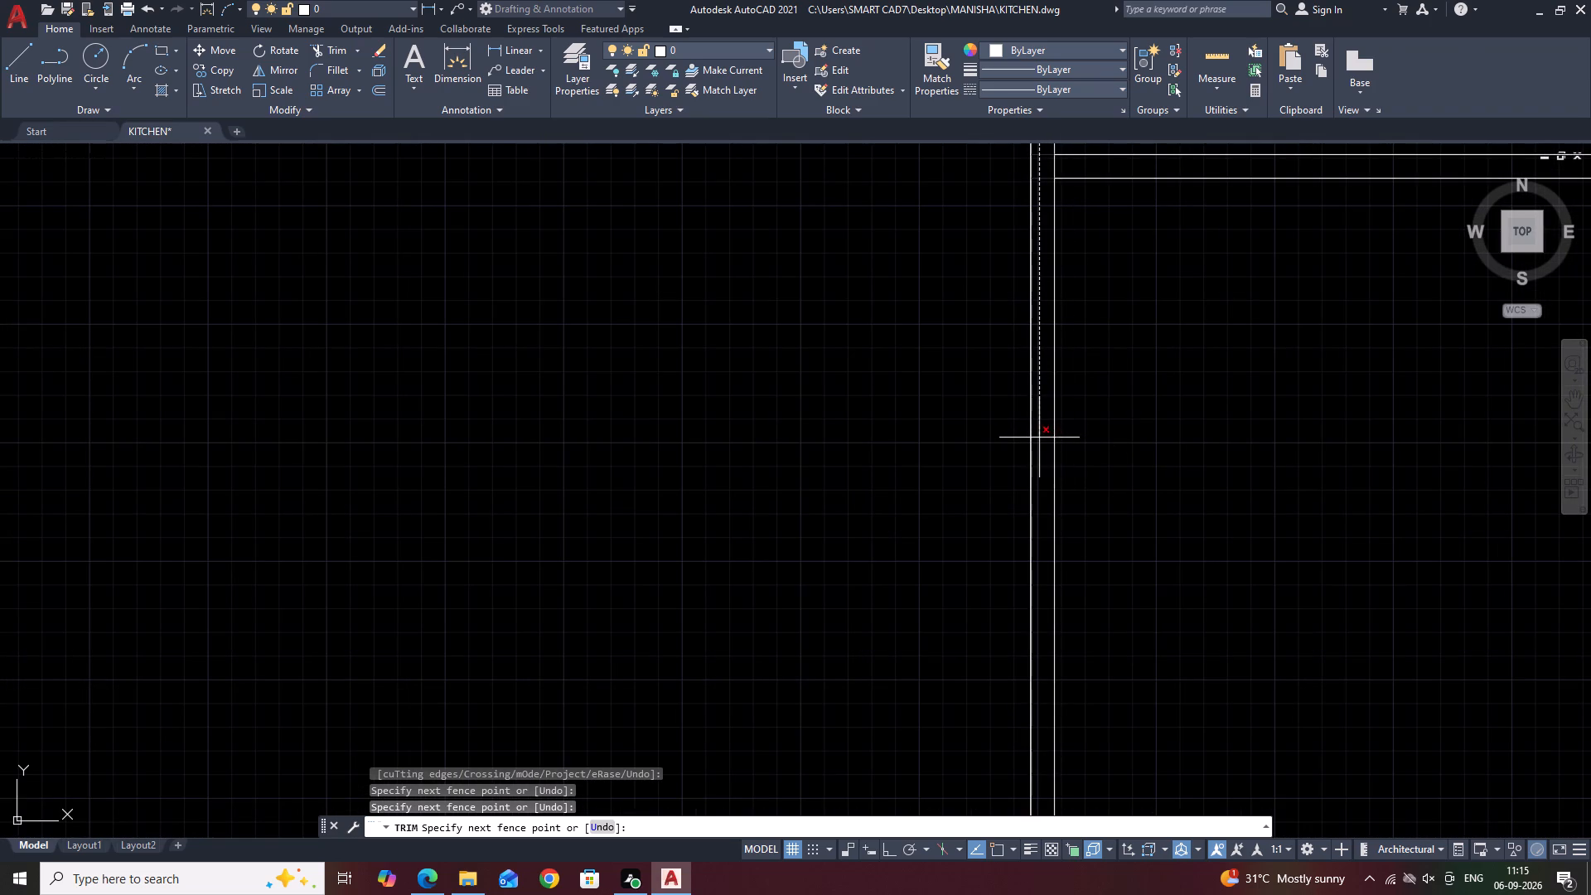
click(1039, 438)
scroll(1047, 531, down, 6)
key(Escape)
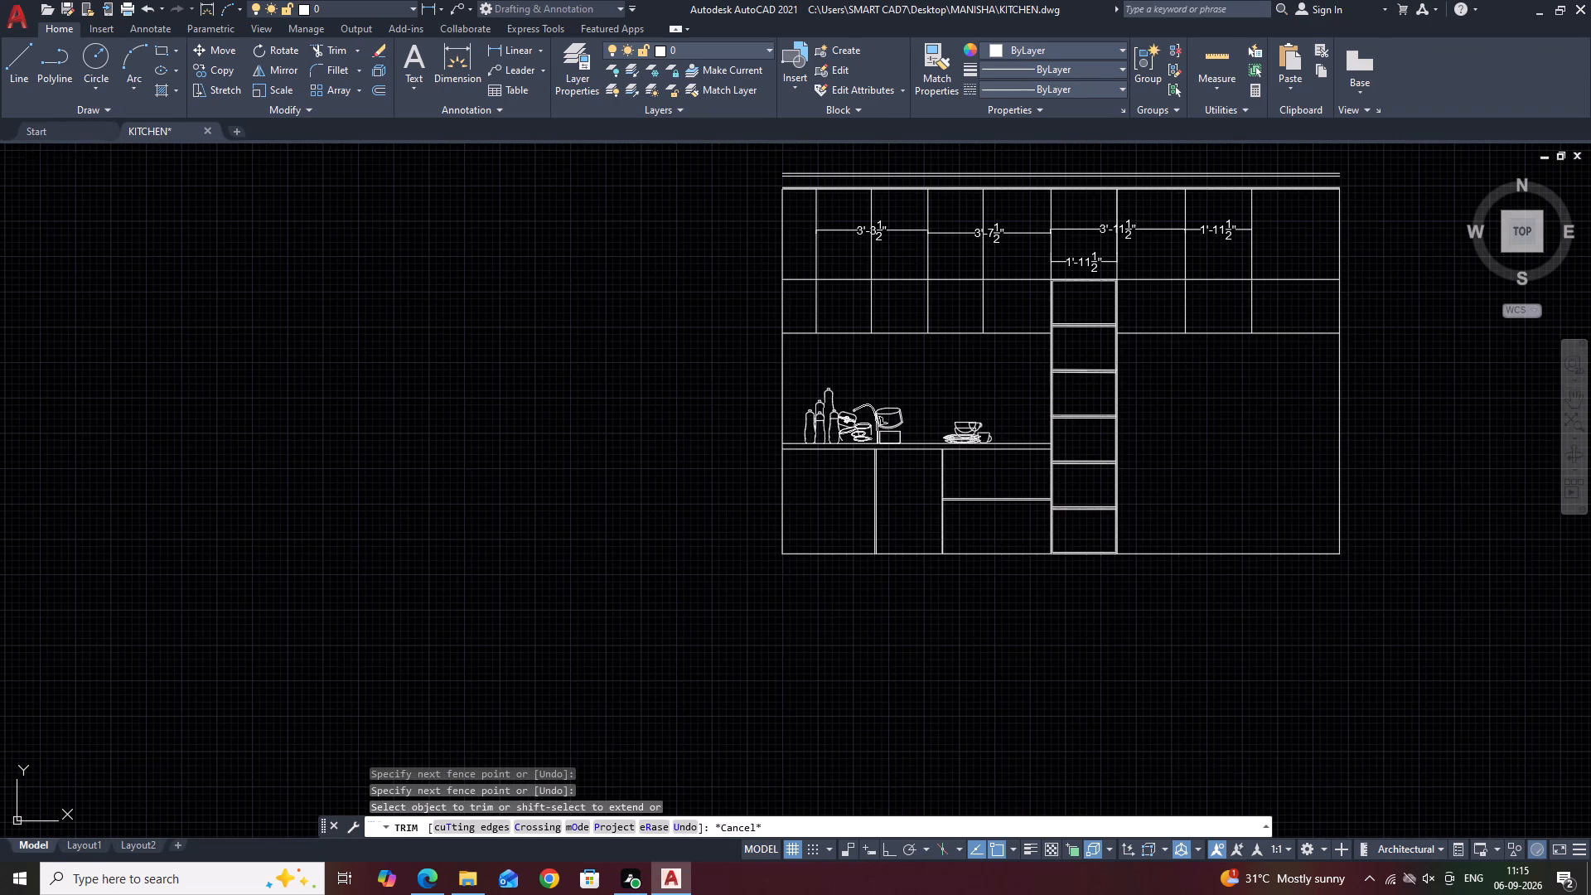
Erase the overlapping duplicate lines along the shelf column's outer left, top and outer right edges.
scroll(1037, 285, up, 5)
click(1137, 328)
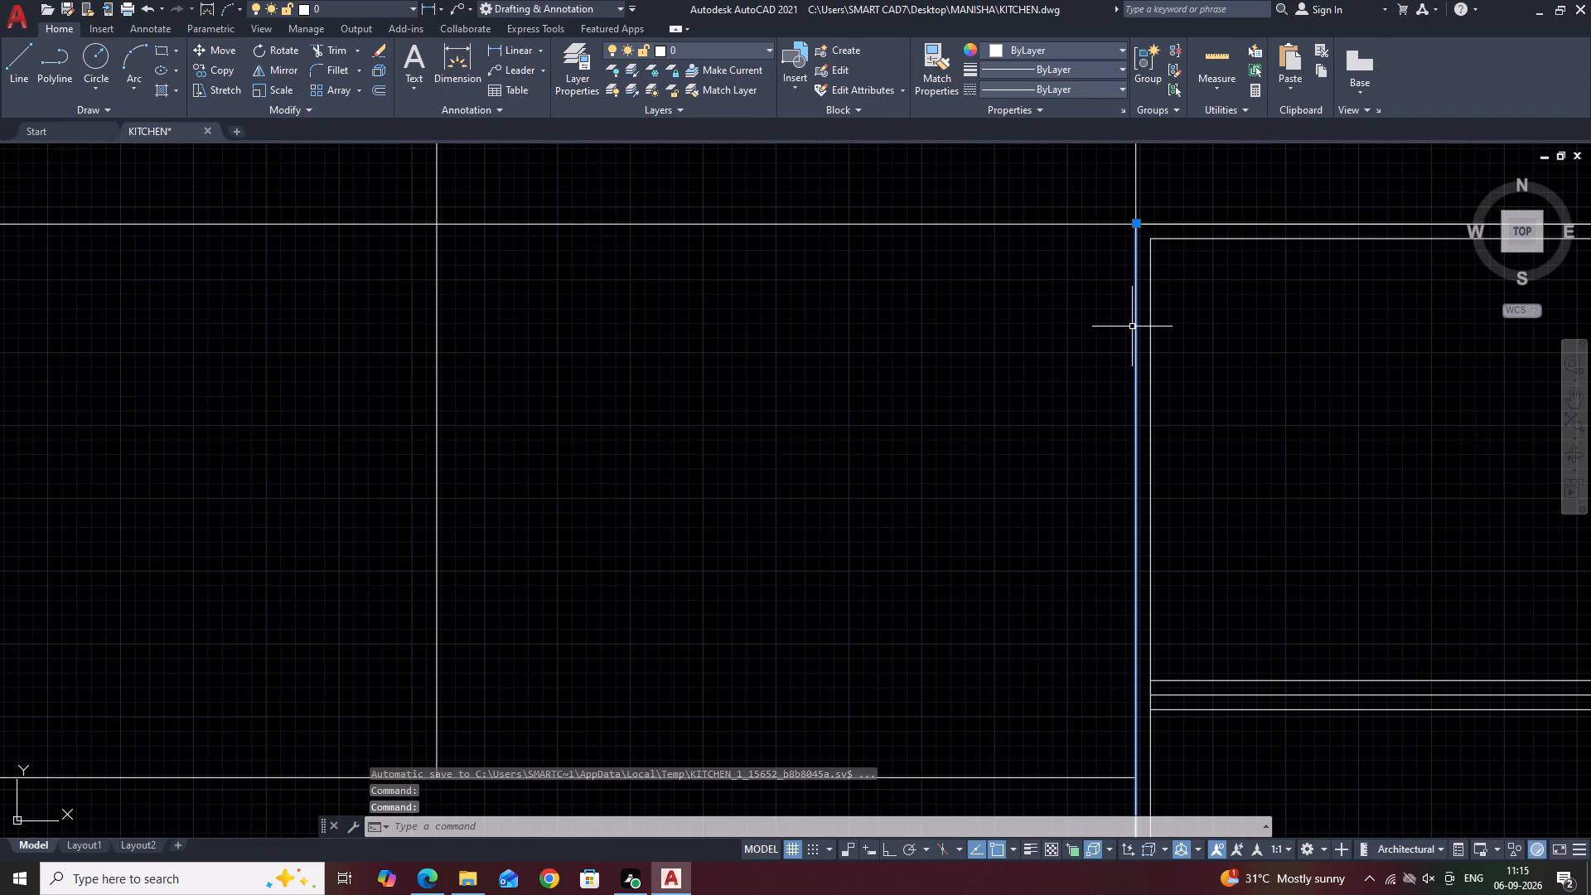
key(Delete)
scroll(999, 265, down, 2)
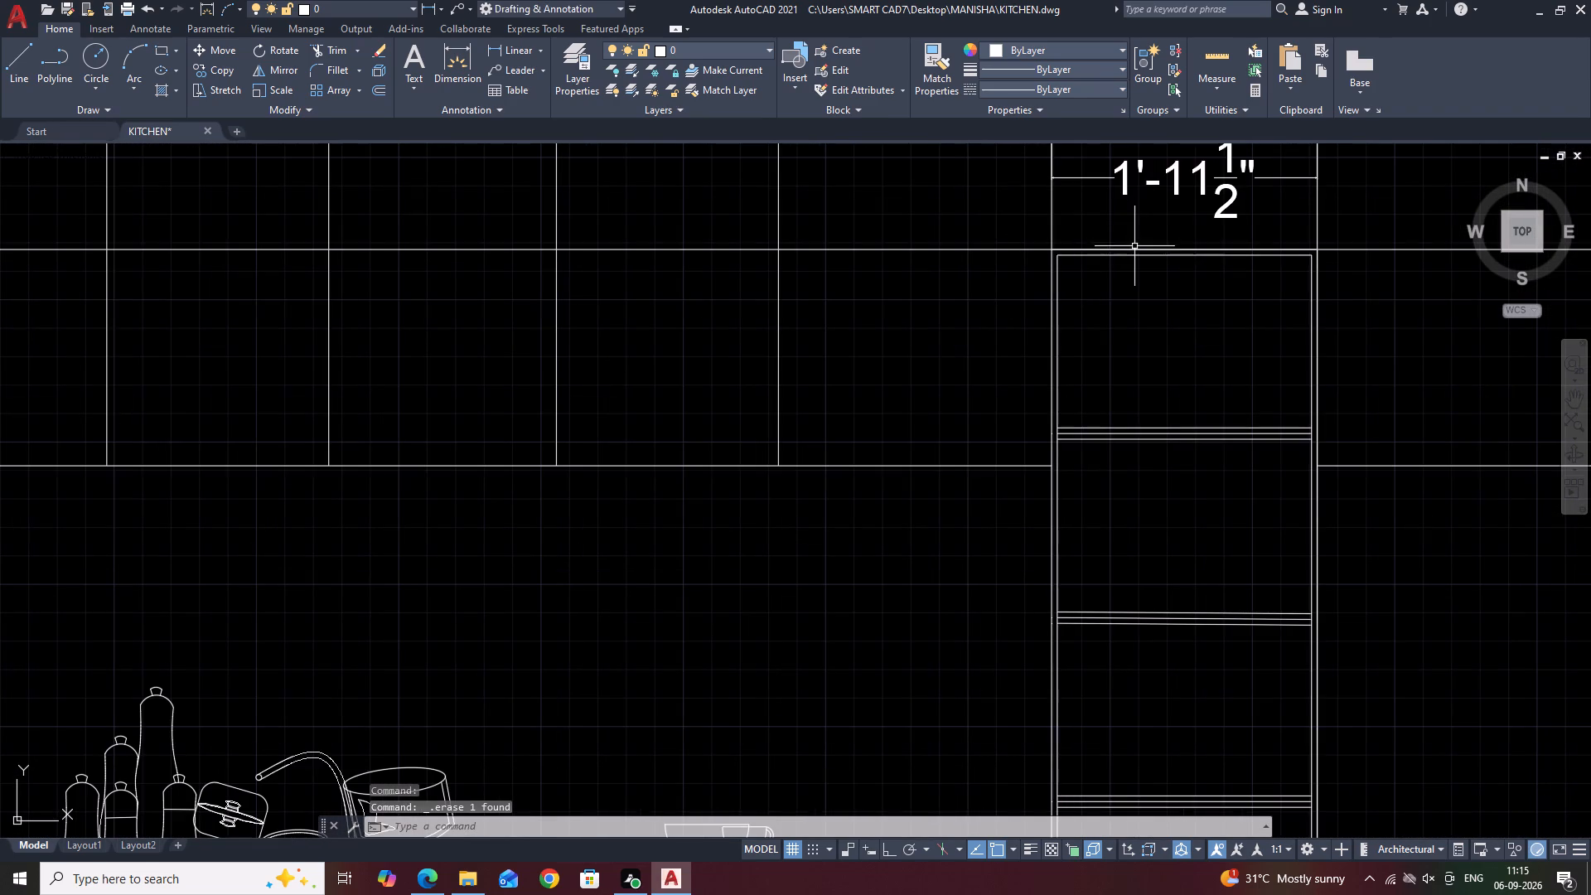
click(1138, 250)
key(Delete)
click(1319, 320)
key(Delete)
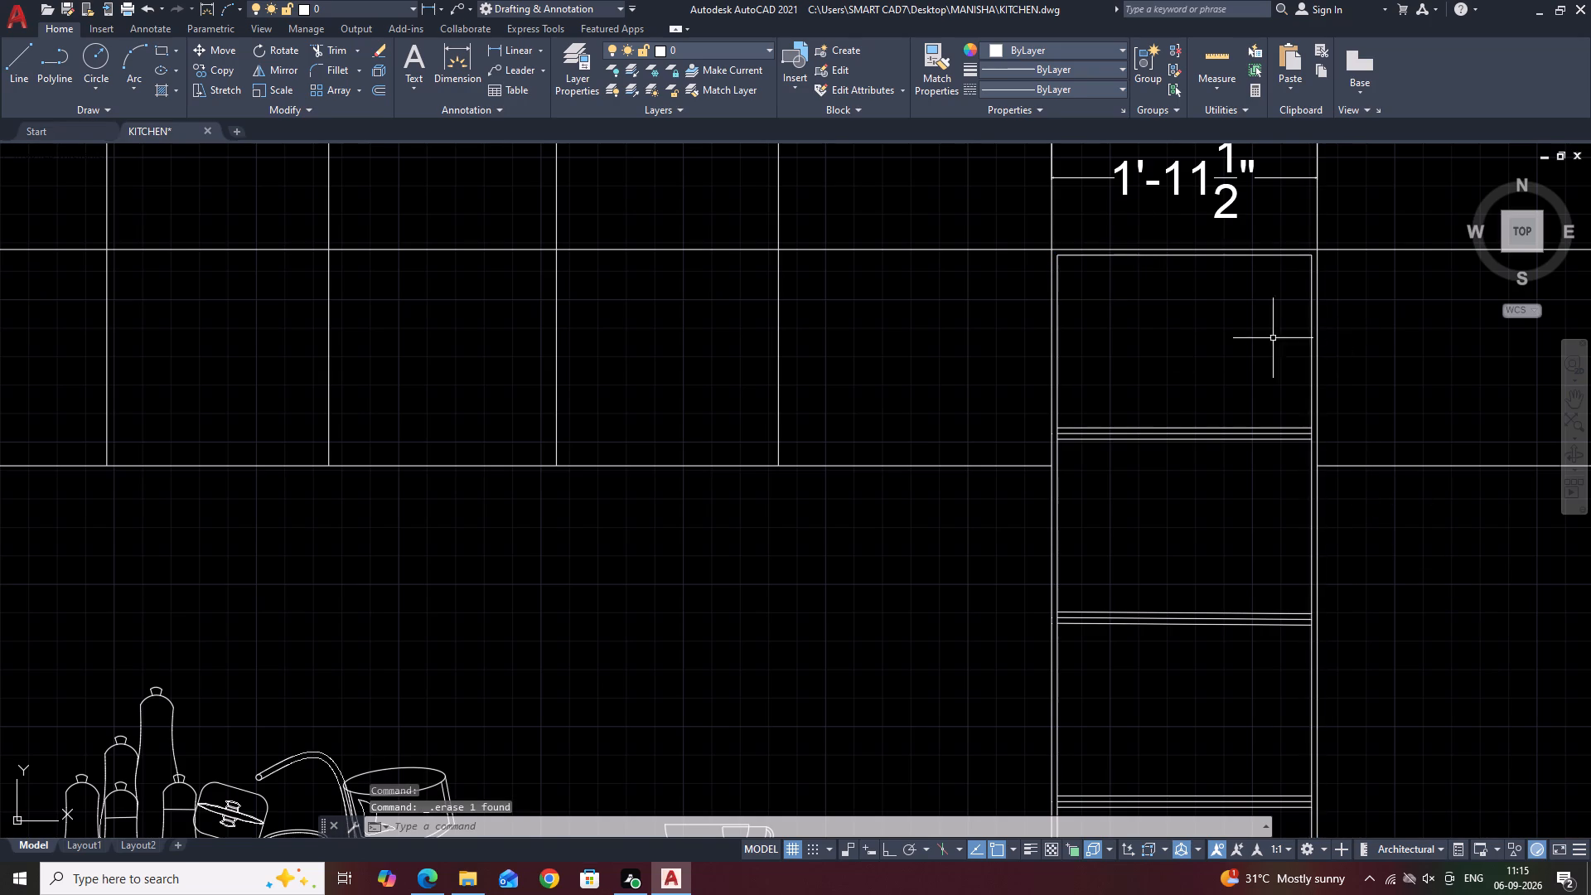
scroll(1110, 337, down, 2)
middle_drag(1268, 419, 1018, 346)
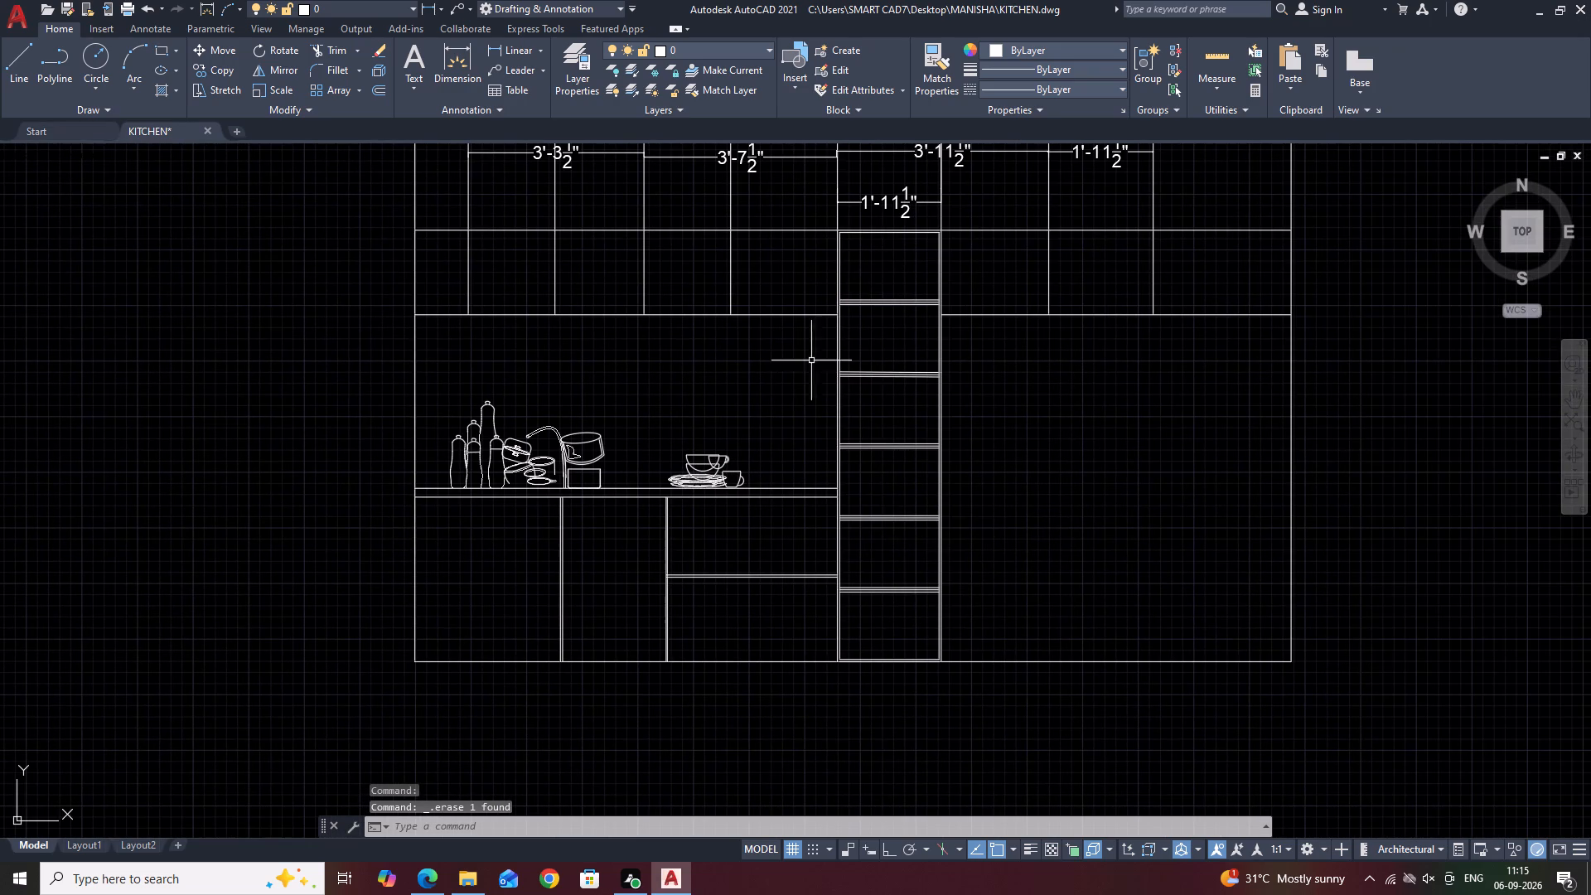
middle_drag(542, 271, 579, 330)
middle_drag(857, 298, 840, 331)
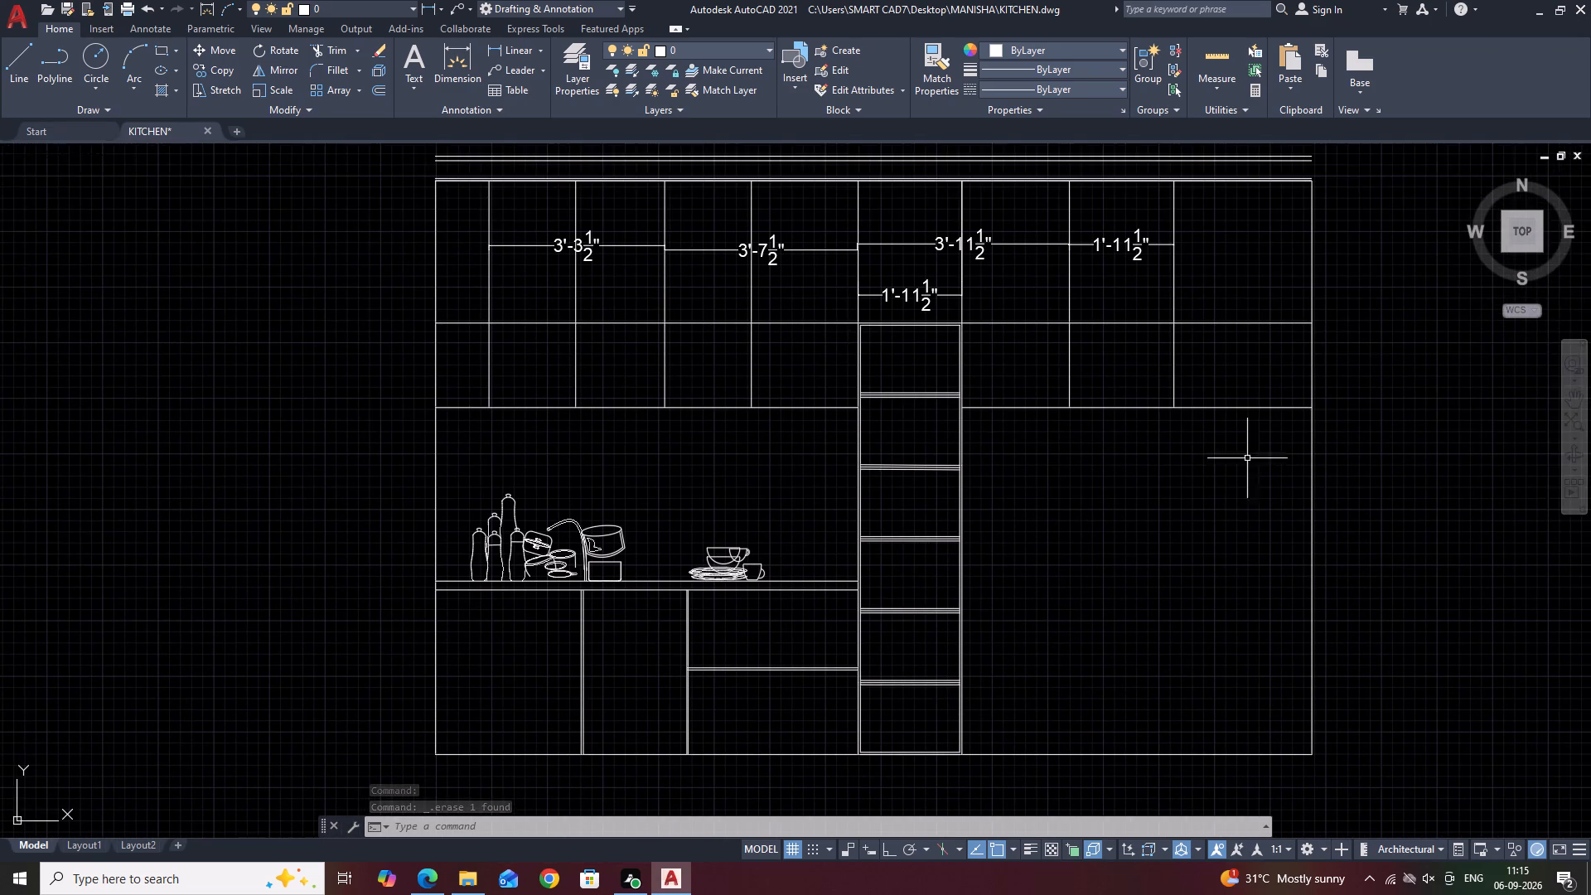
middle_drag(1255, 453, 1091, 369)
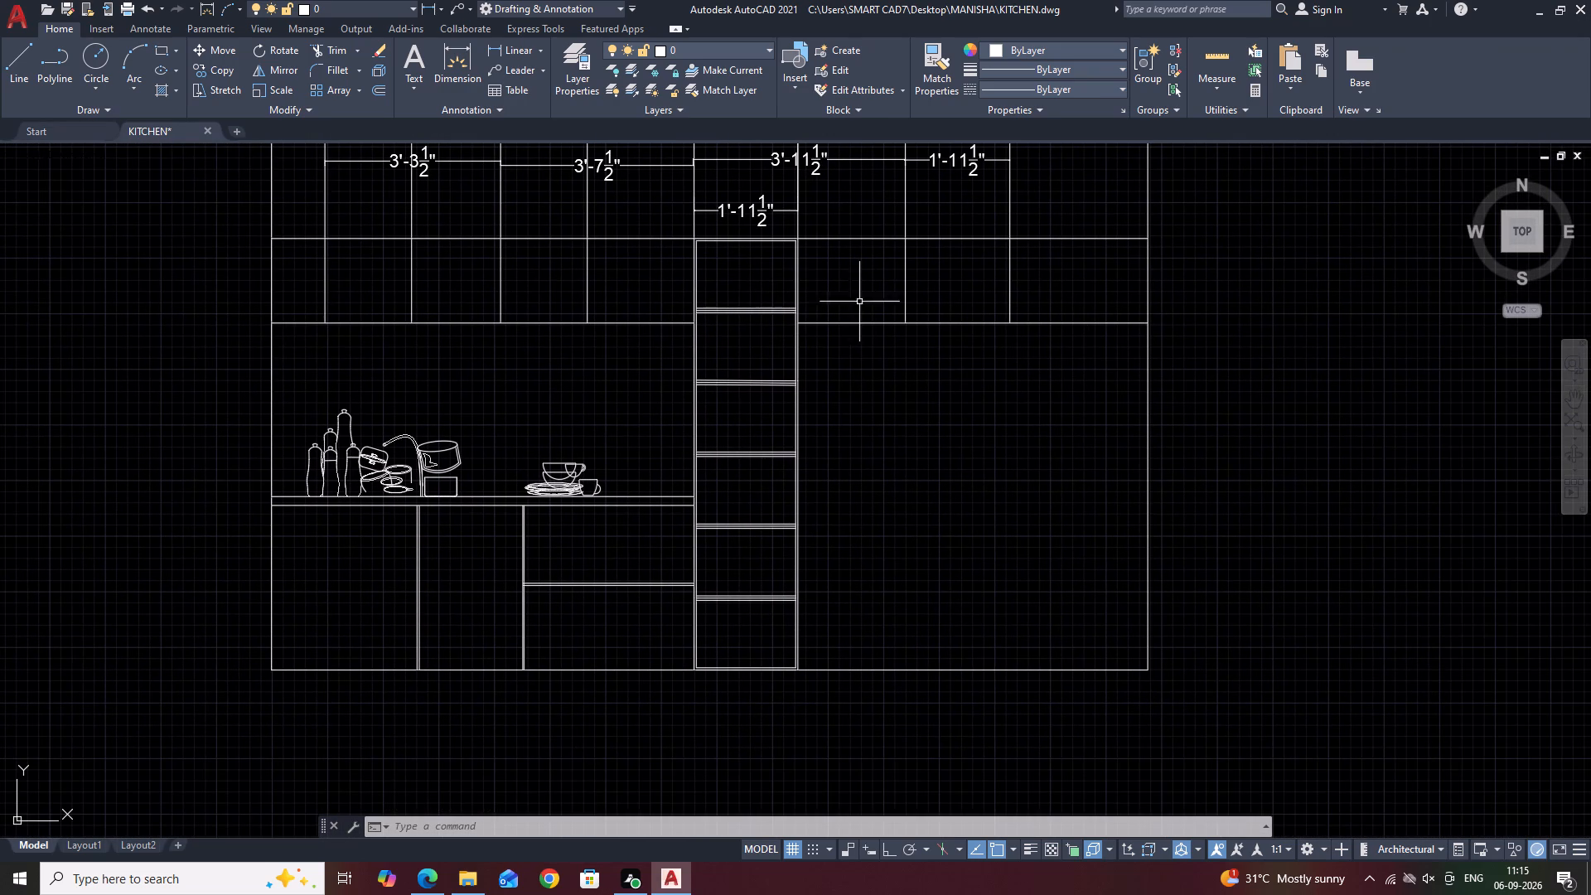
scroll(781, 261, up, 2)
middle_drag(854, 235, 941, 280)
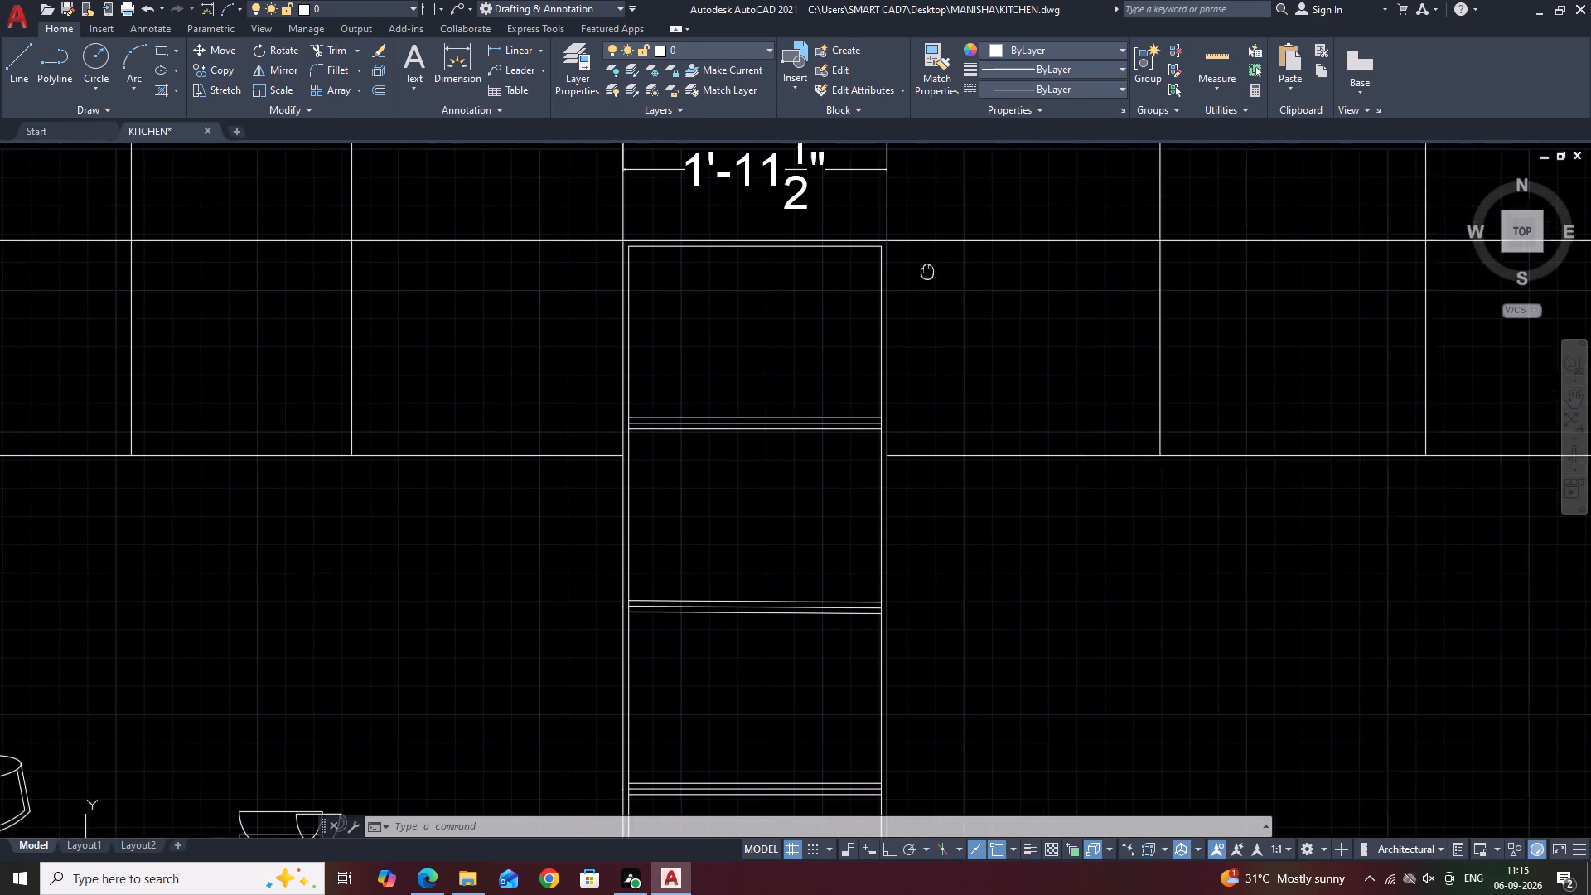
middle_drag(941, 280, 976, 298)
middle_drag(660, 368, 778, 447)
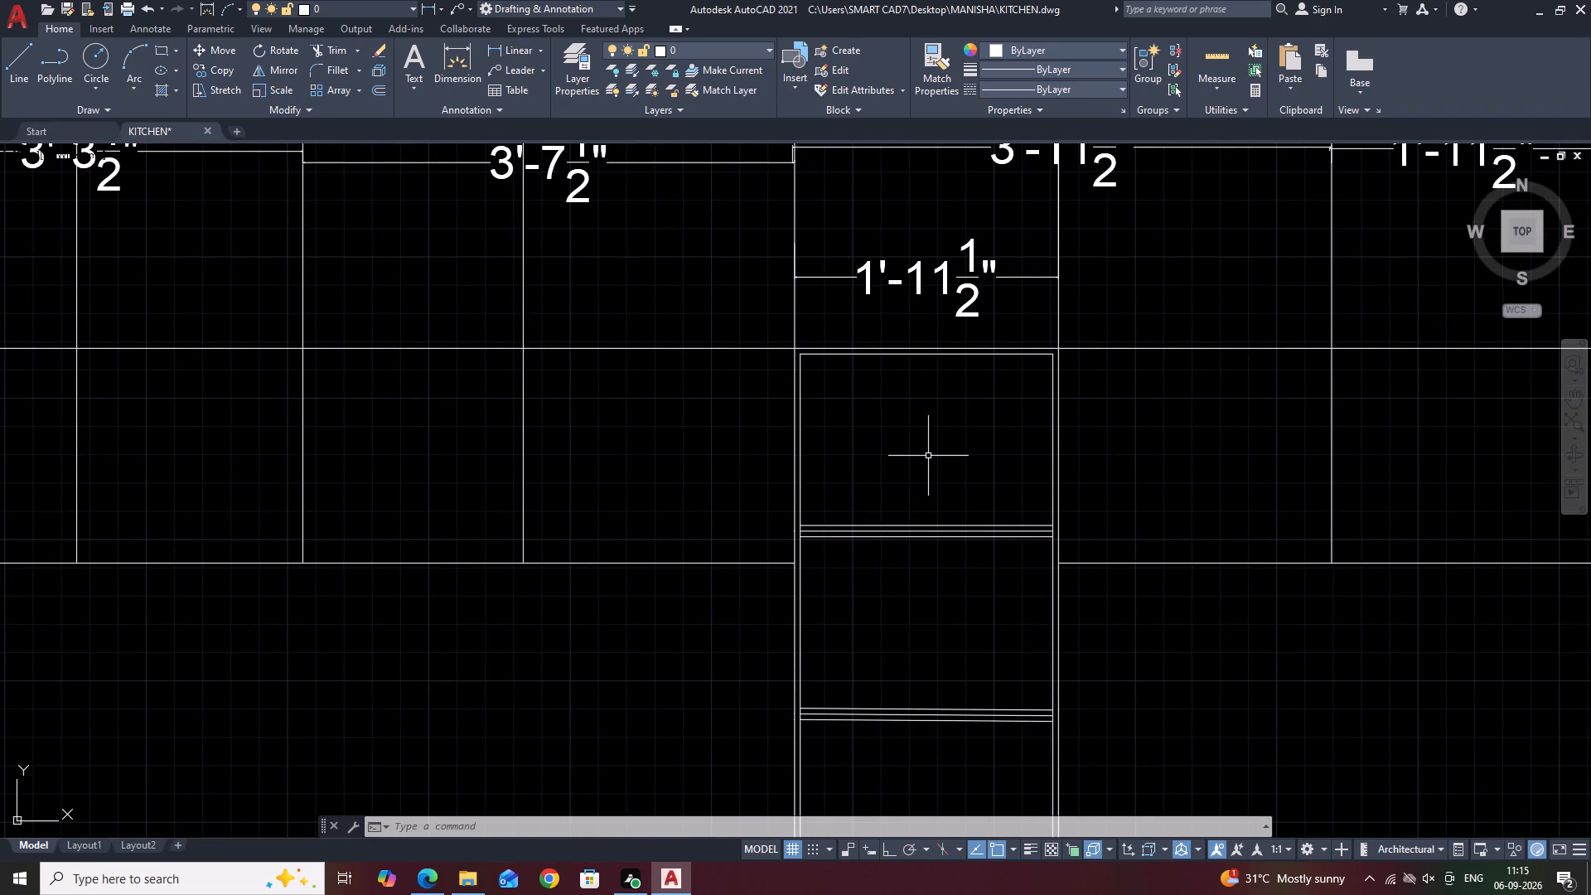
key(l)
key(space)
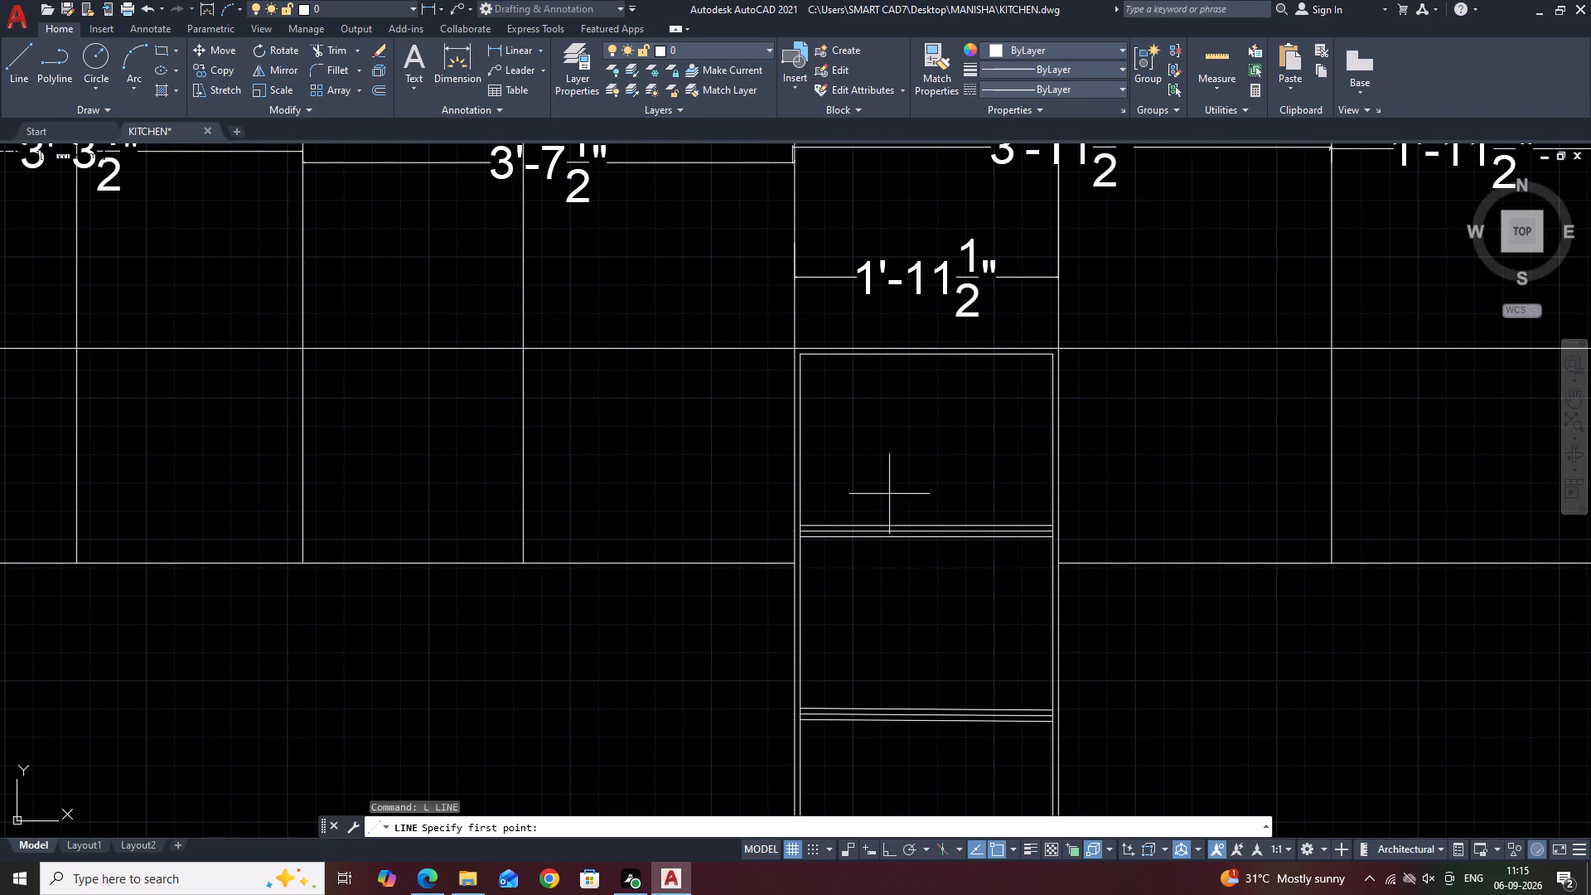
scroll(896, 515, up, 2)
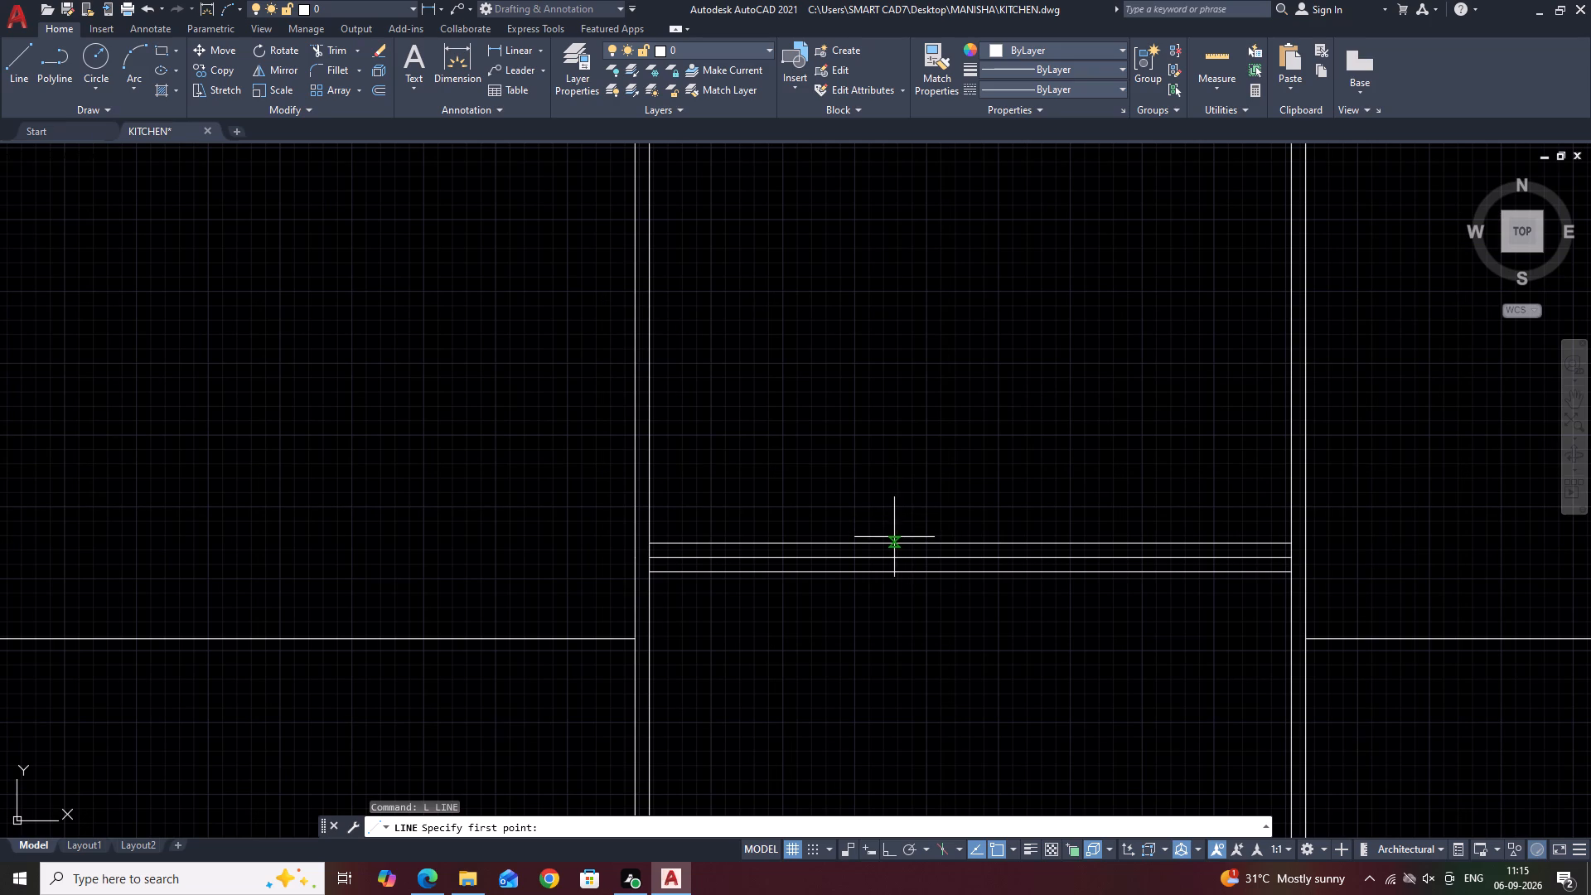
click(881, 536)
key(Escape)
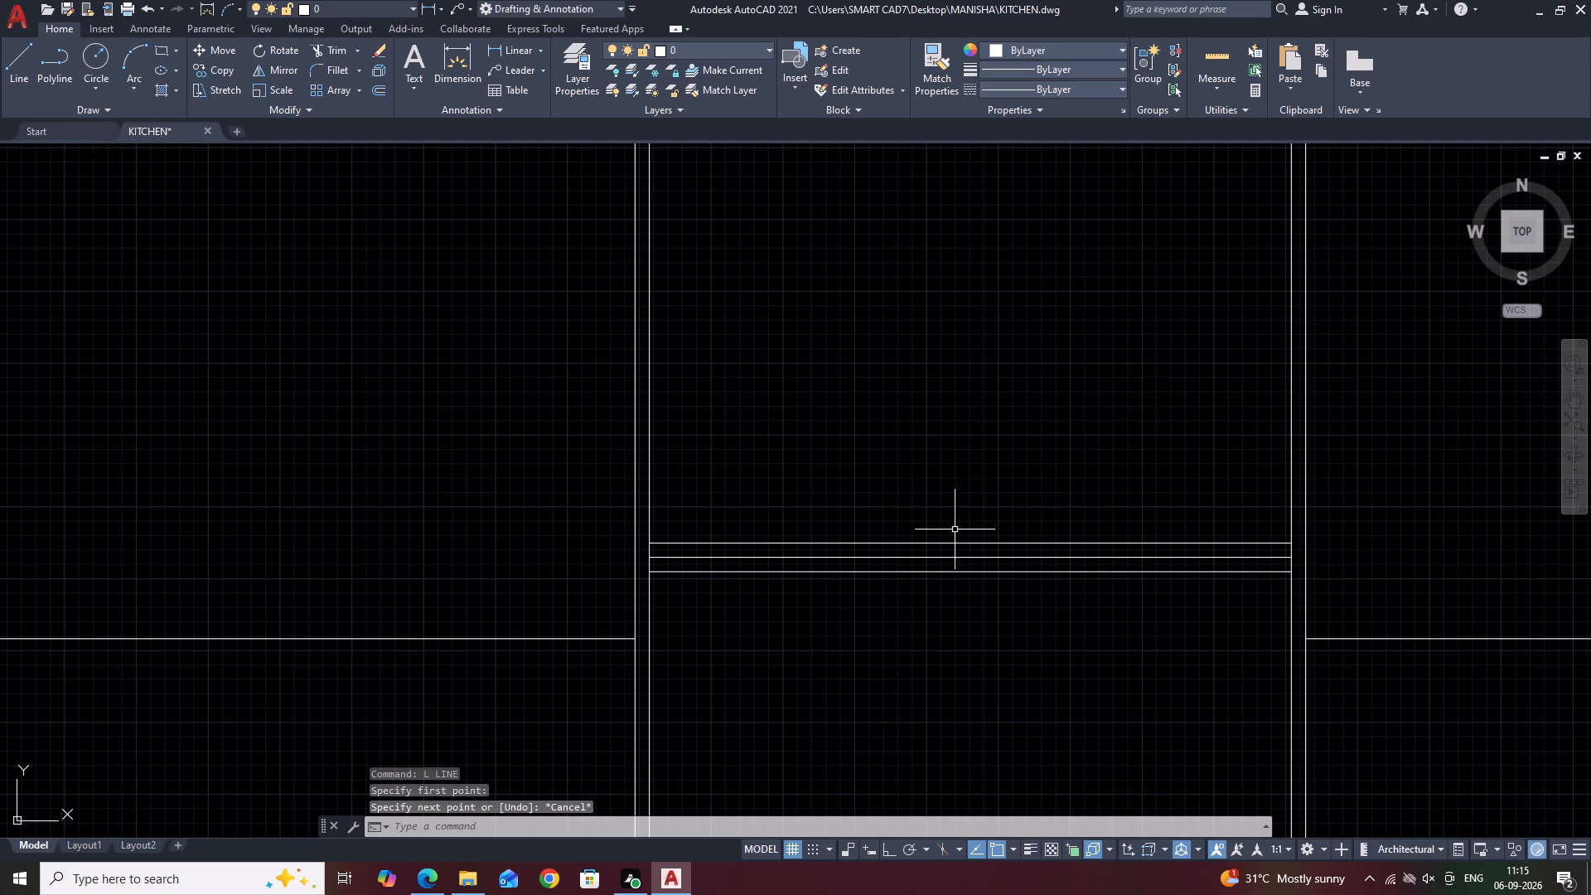
With Ortho on, draw a horizontal line about 7 1/2" long just above the shelf column's uppermost shelf.
key(space)
scroll(886, 534, up, 3)
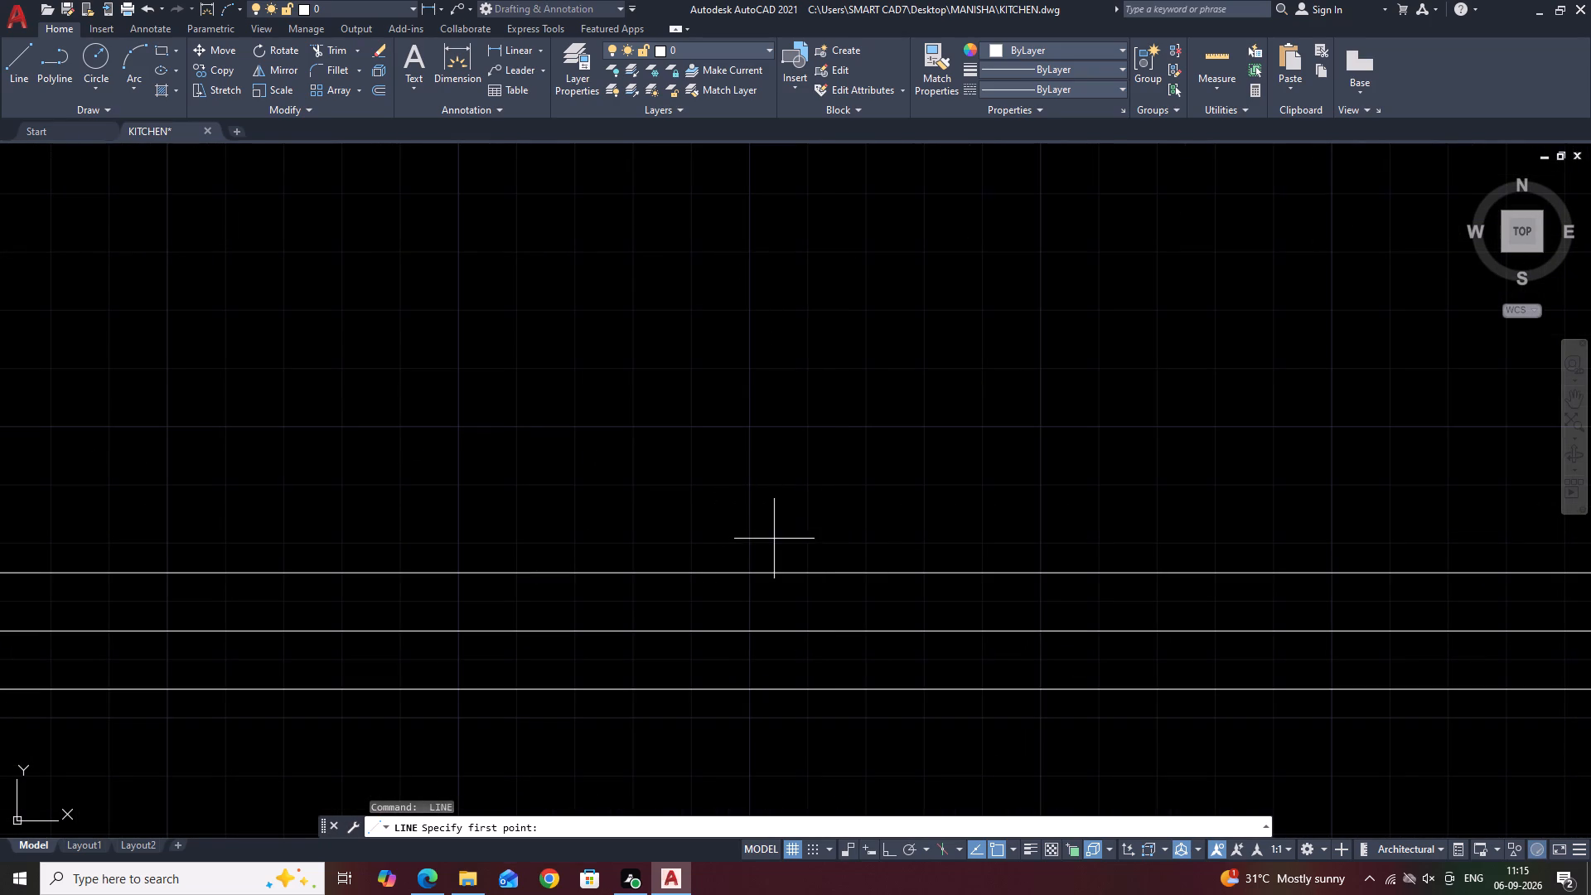
click(774, 533)
scroll(841, 533, down, 3)
key(F8)
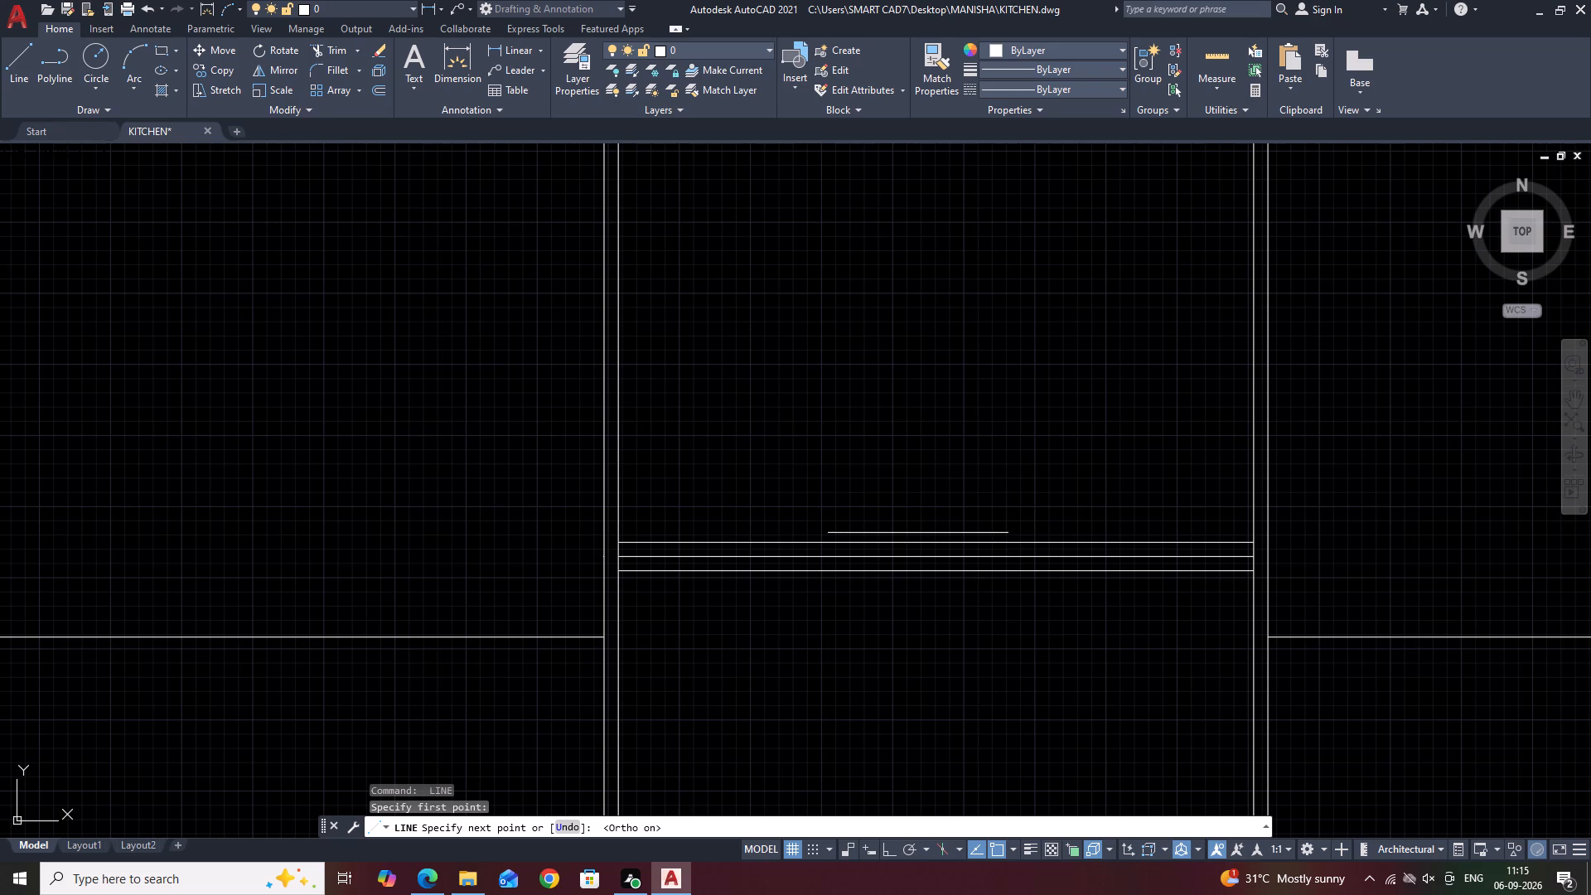
scroll(1010, 531, up, 2)
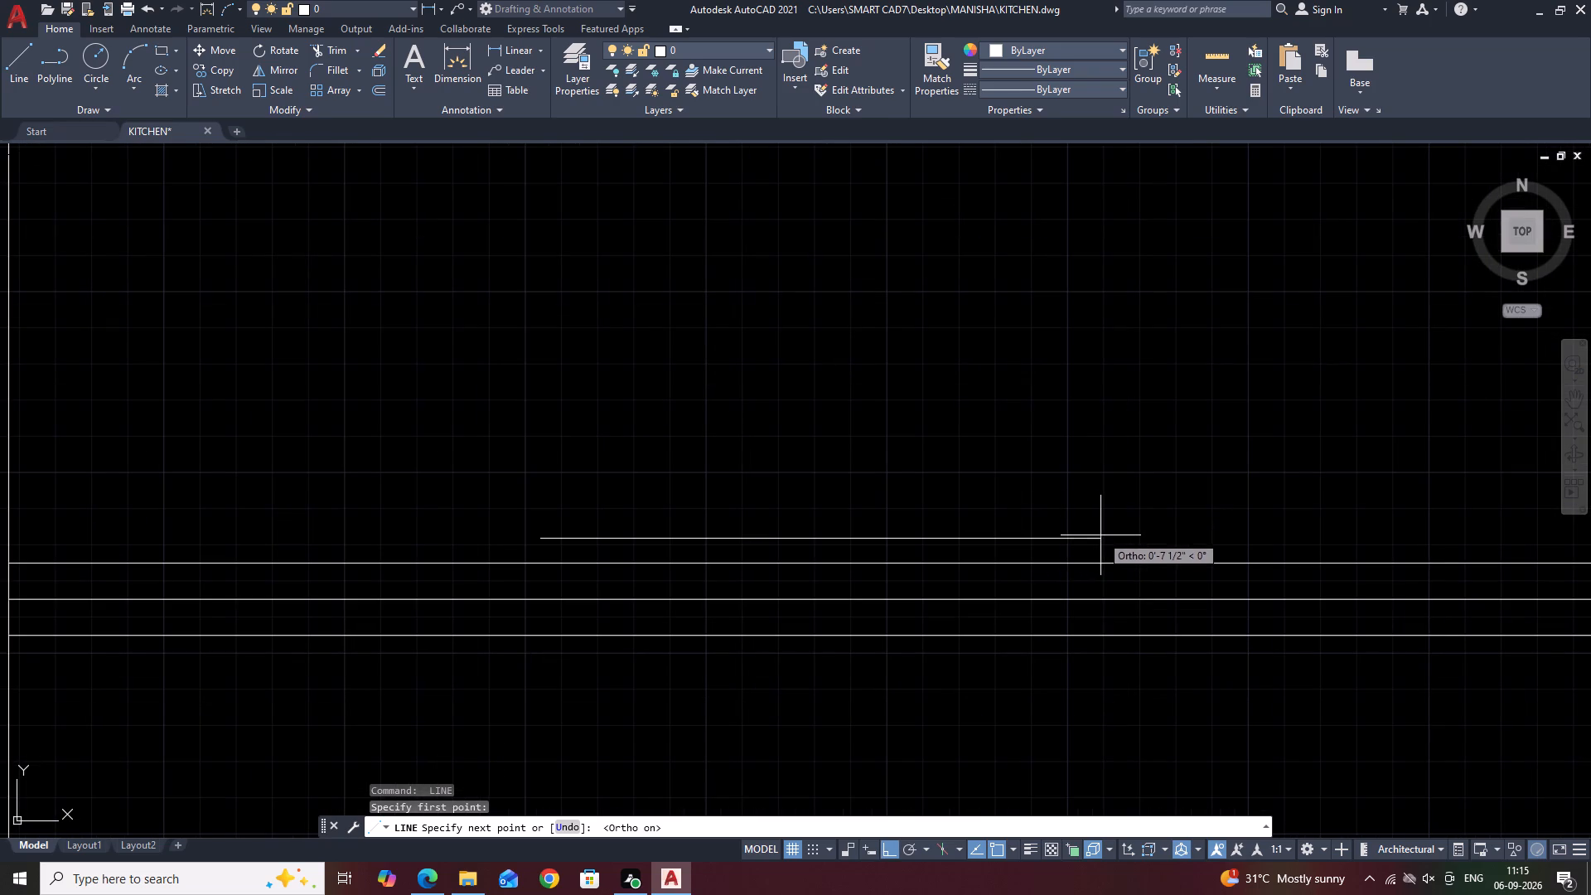
click(1100, 536)
scroll(1095, 516, down, 3)
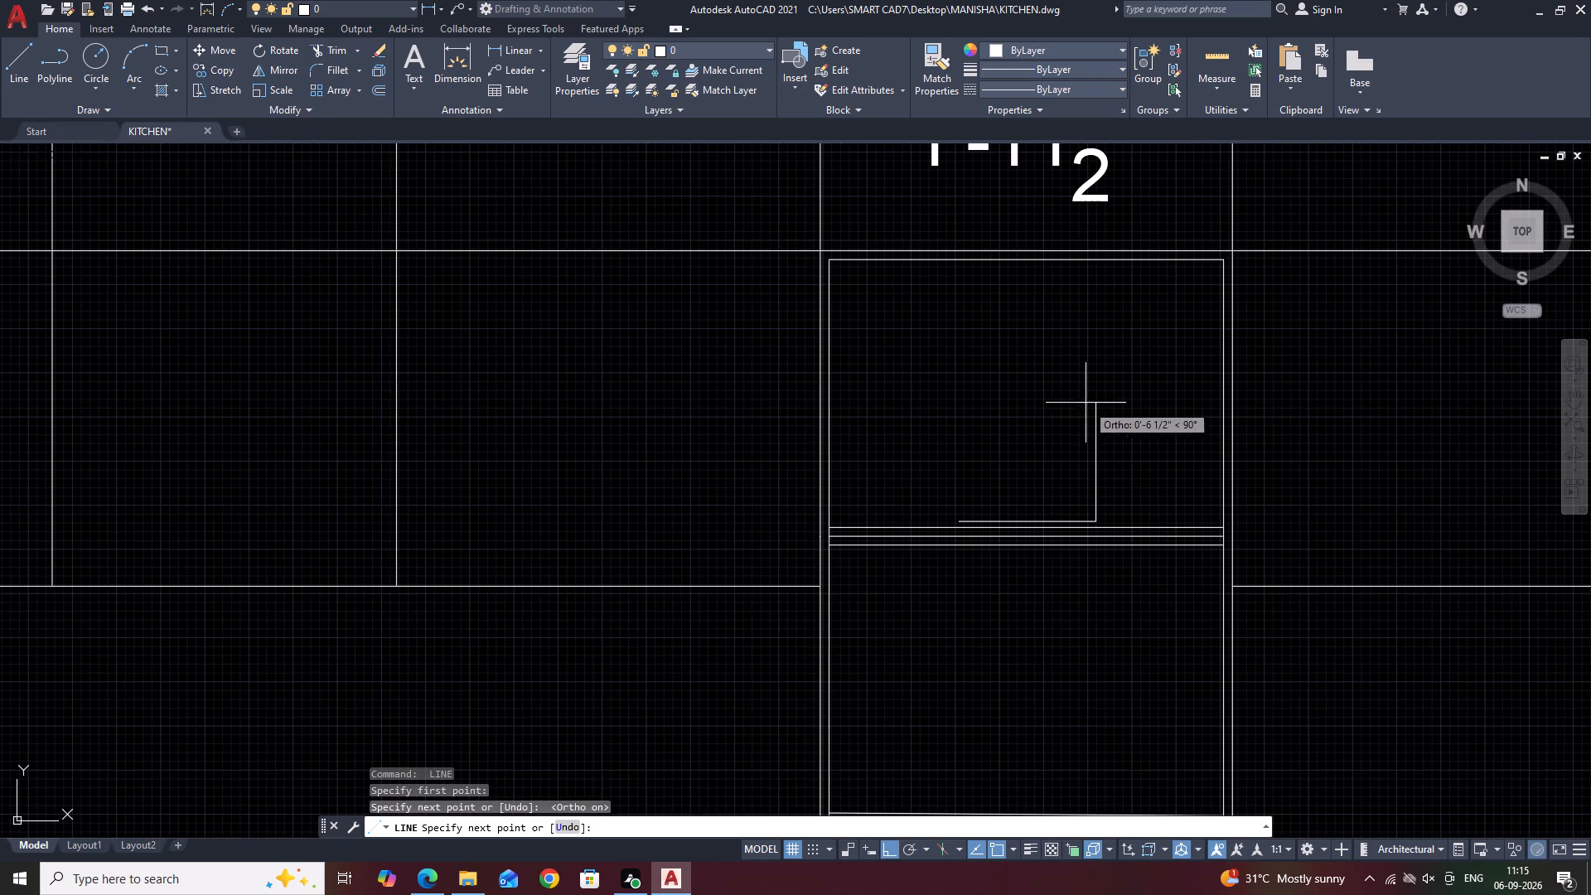
key(space)
Draw a vertical centre line upward from the midpoint of the short base line in the top shelf compartment.
middle_drag(1046, 404, 1039, 443)
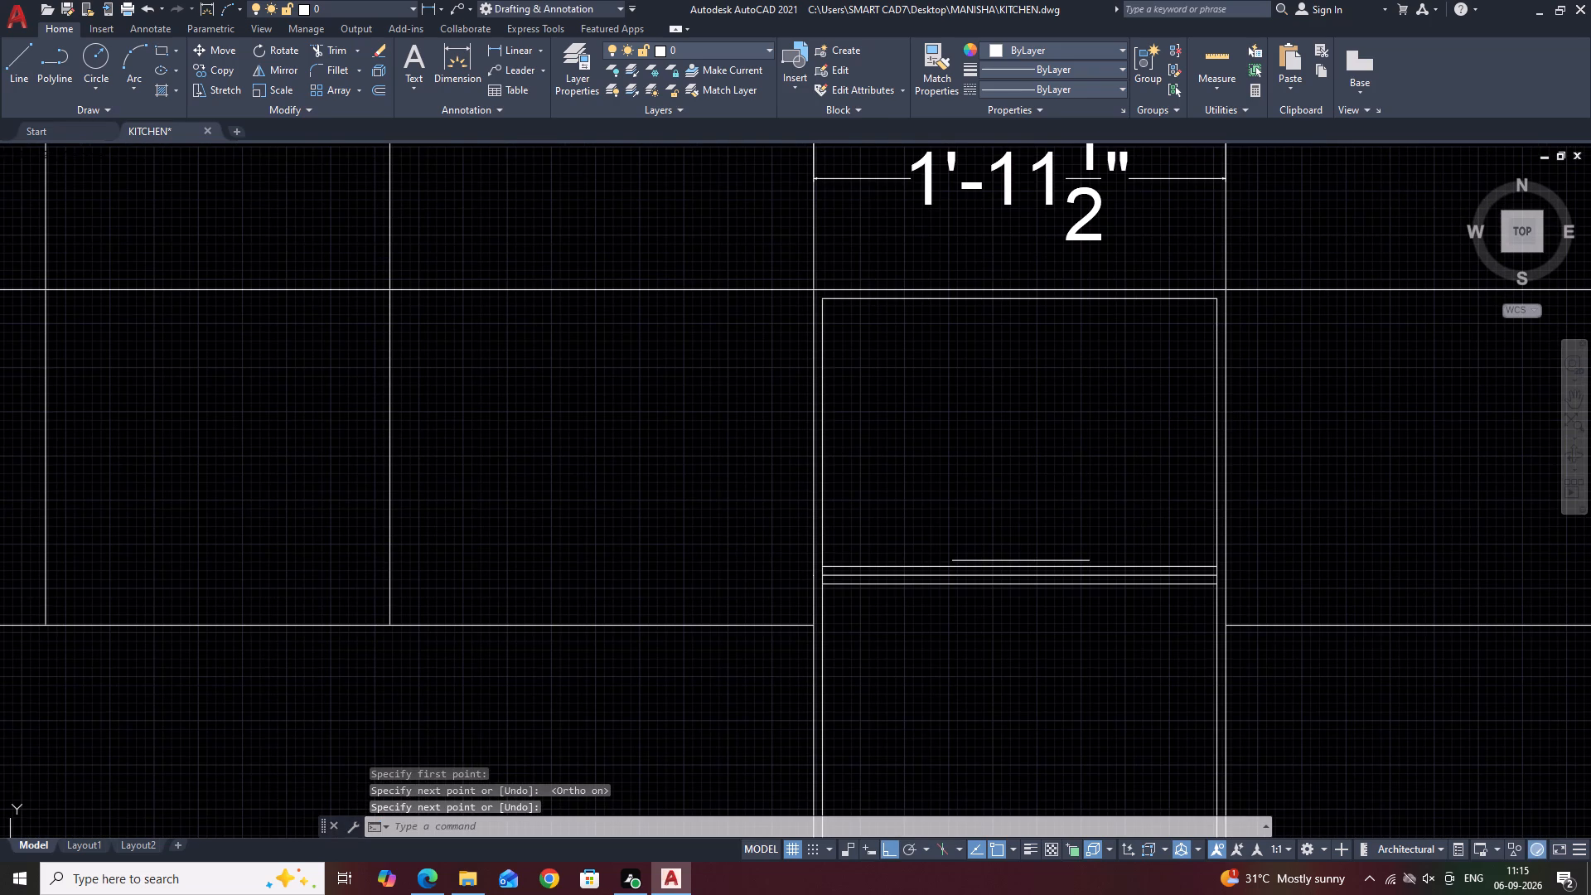
middle_drag(989, 432, 994, 466)
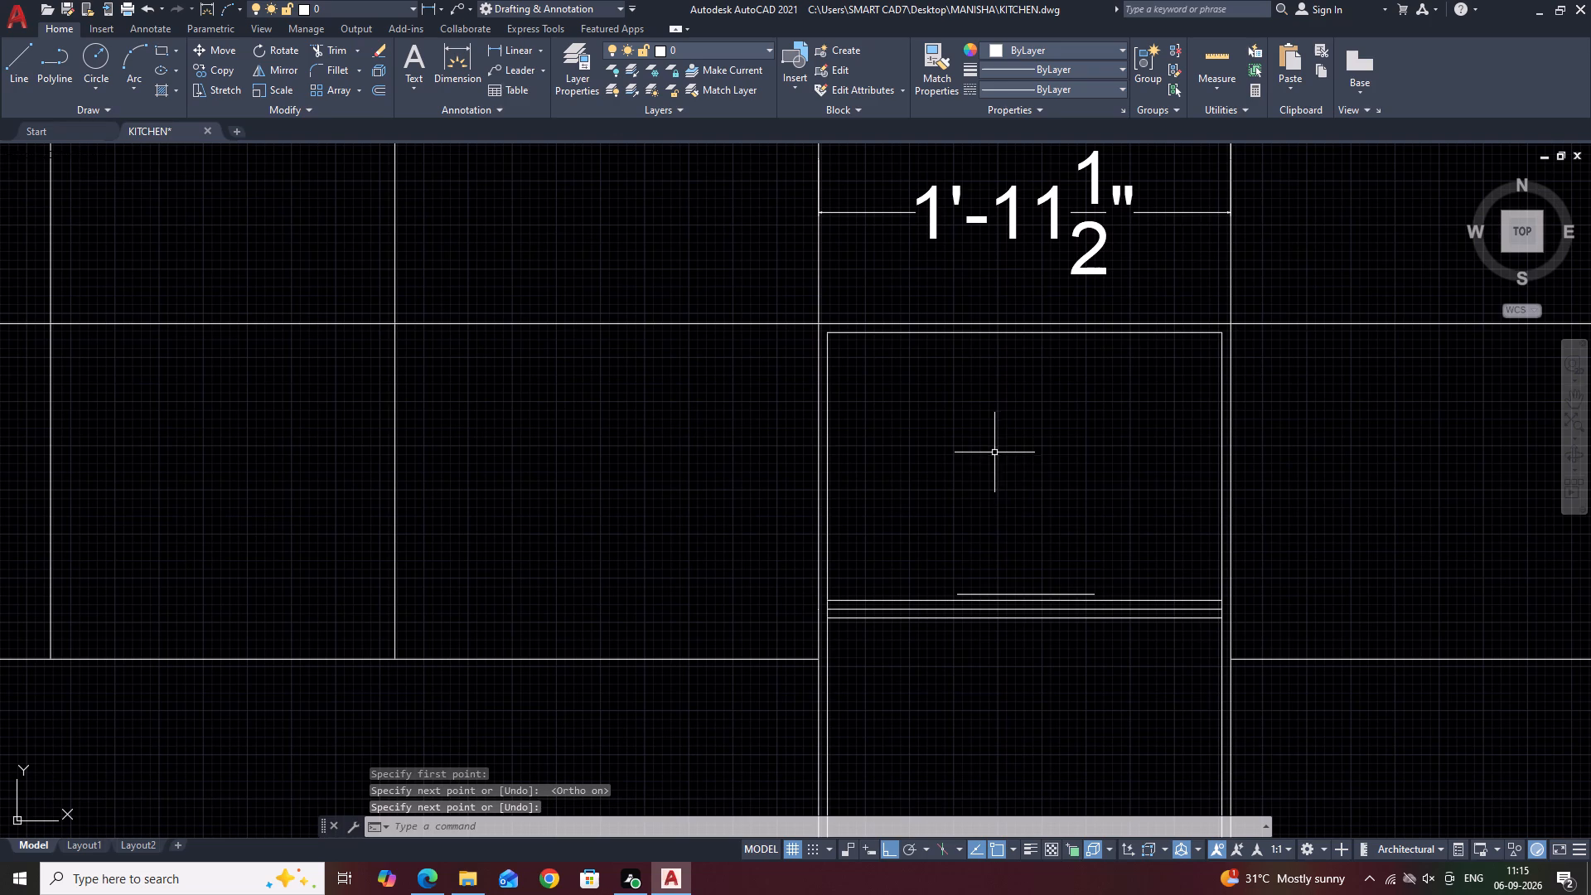
text(L)
key(space)
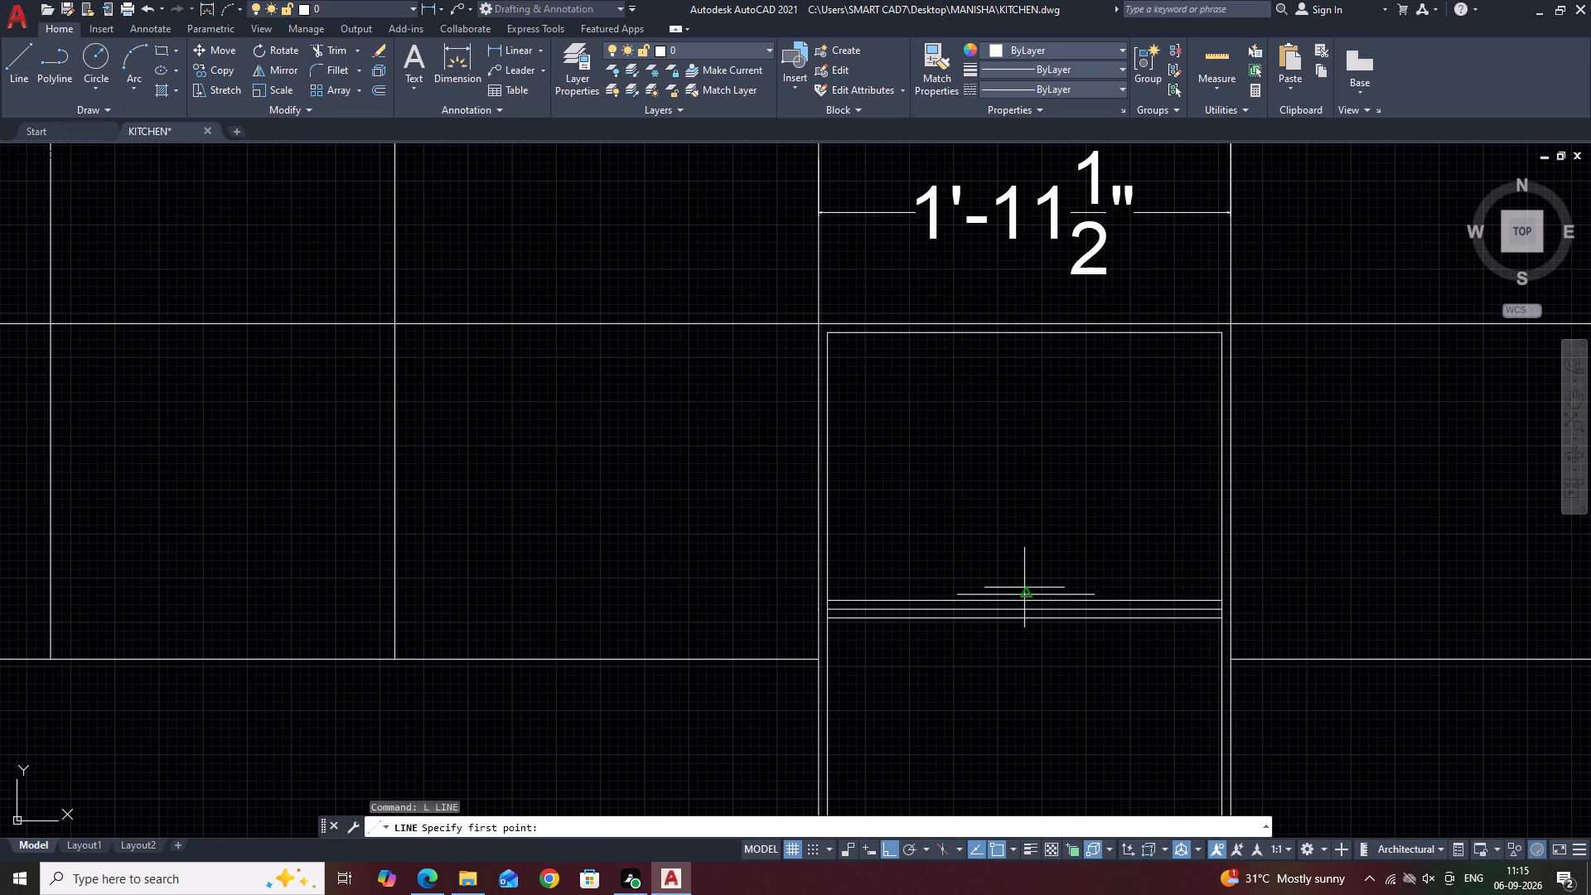
click(1027, 590)
click(1024, 433)
key(Escape)
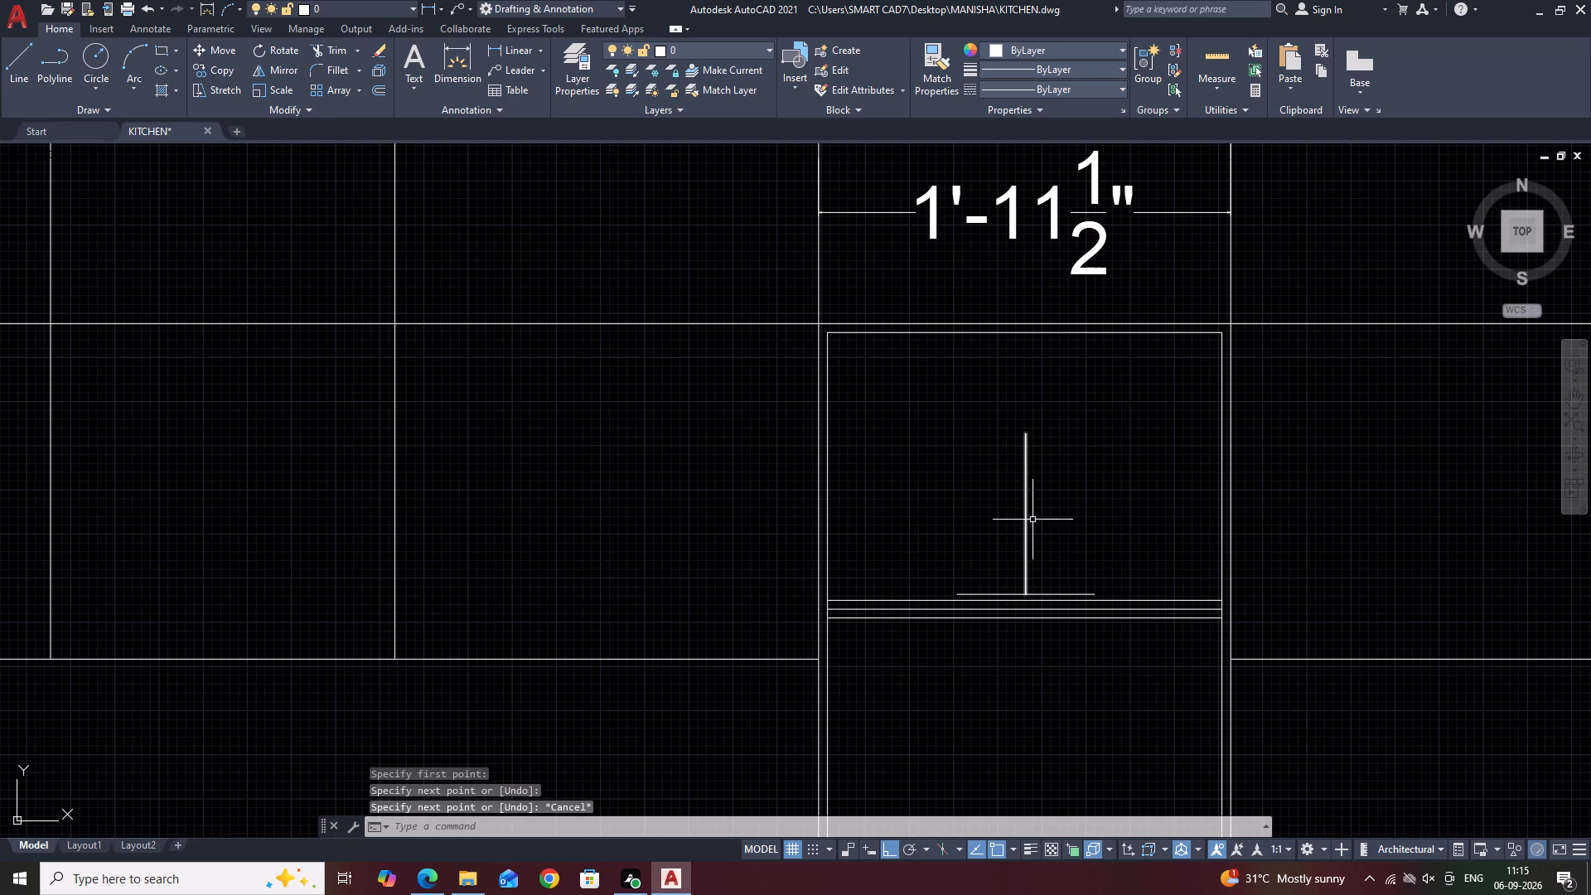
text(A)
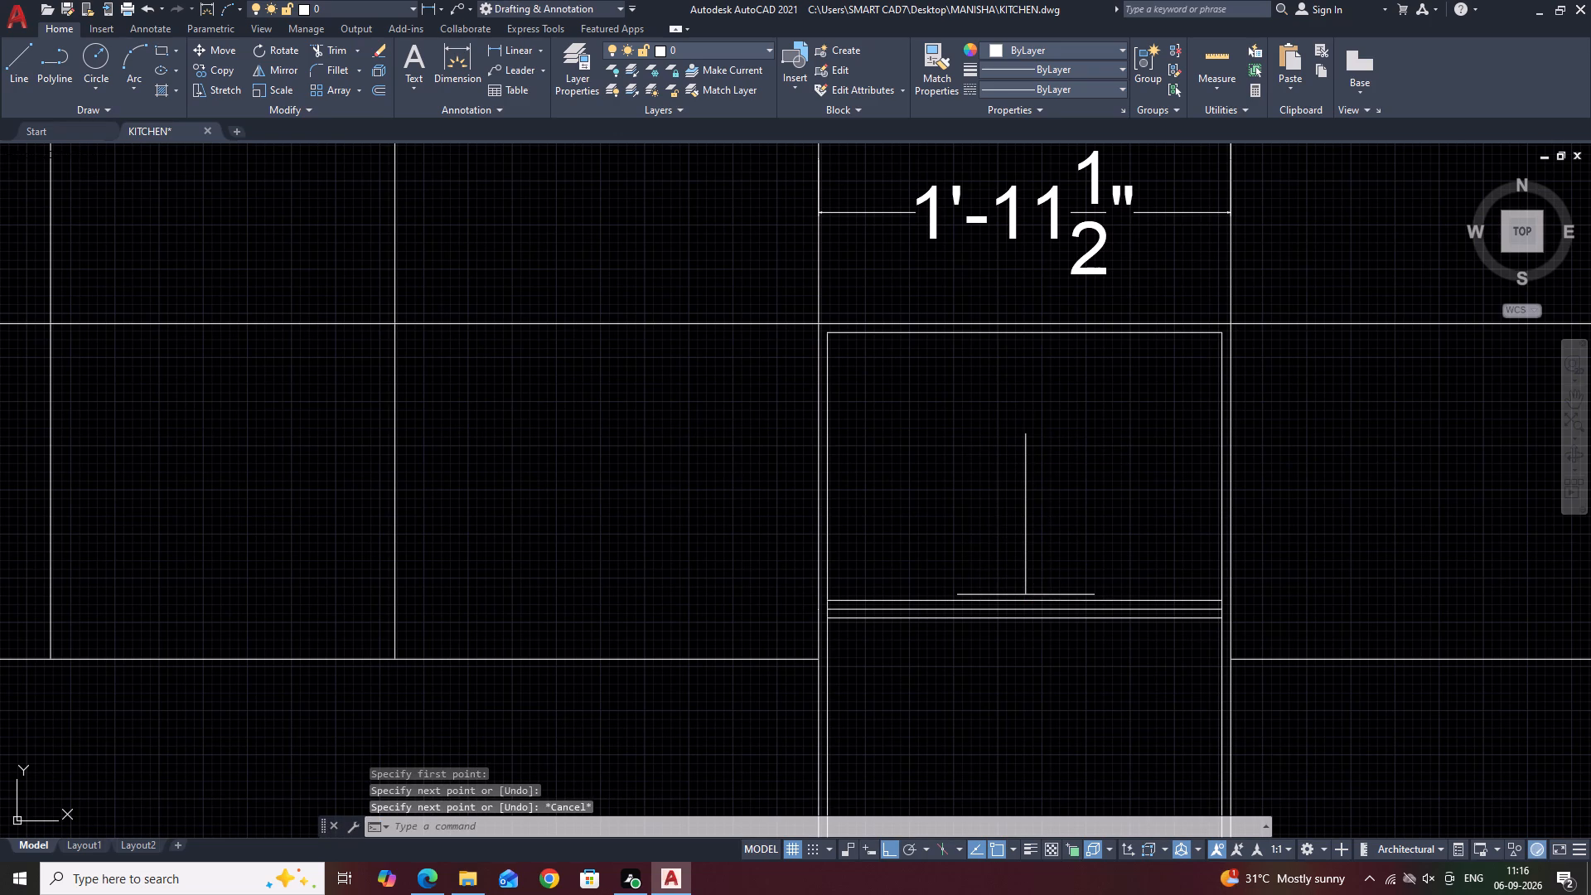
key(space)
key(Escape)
Draw a horizontal line, shorter than the base line, across the upper end of the vertical centre line.
text(L)
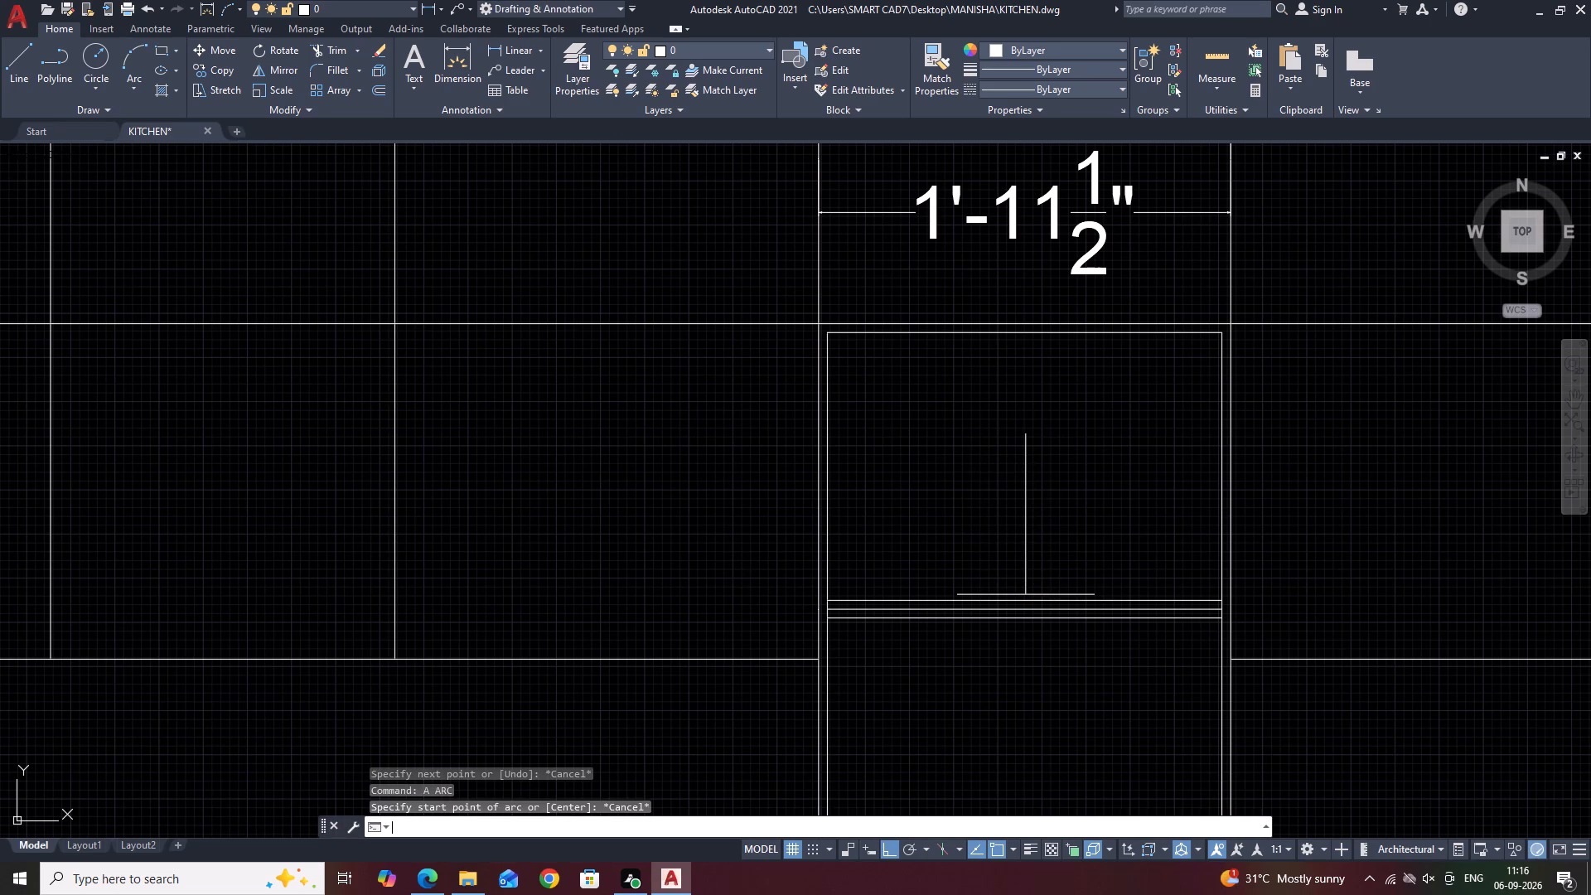
key(space)
click(971, 435)
click(1070, 438)
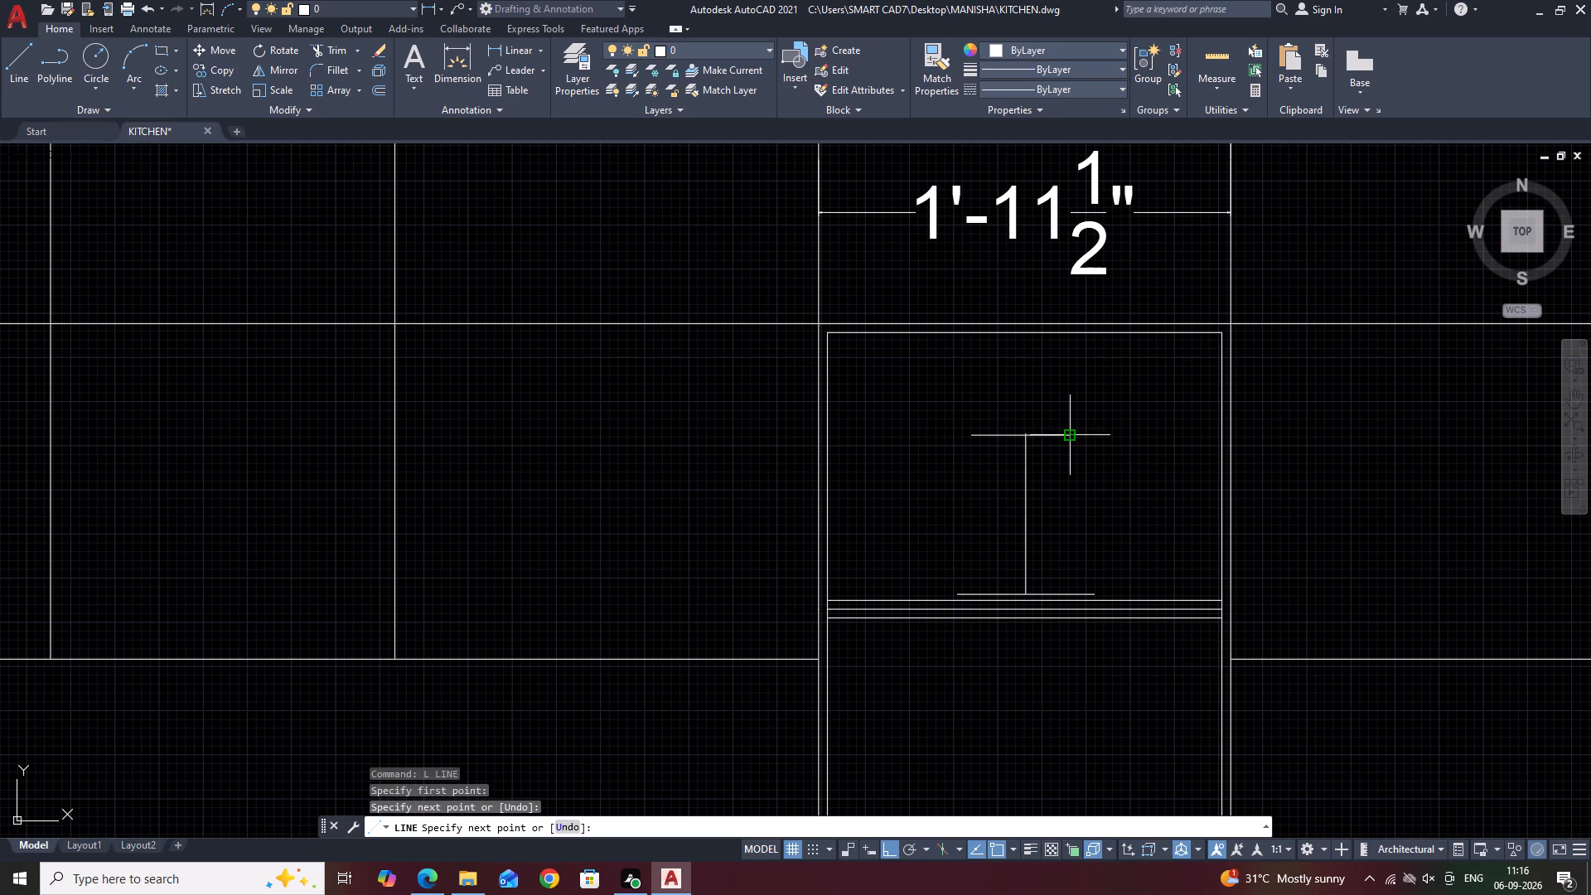
key(Escape)
Move the short top line by its midpoint onto the upper end of the vertical centre line.
click(1063, 438)
click(1058, 429)
text(M)
key(space)
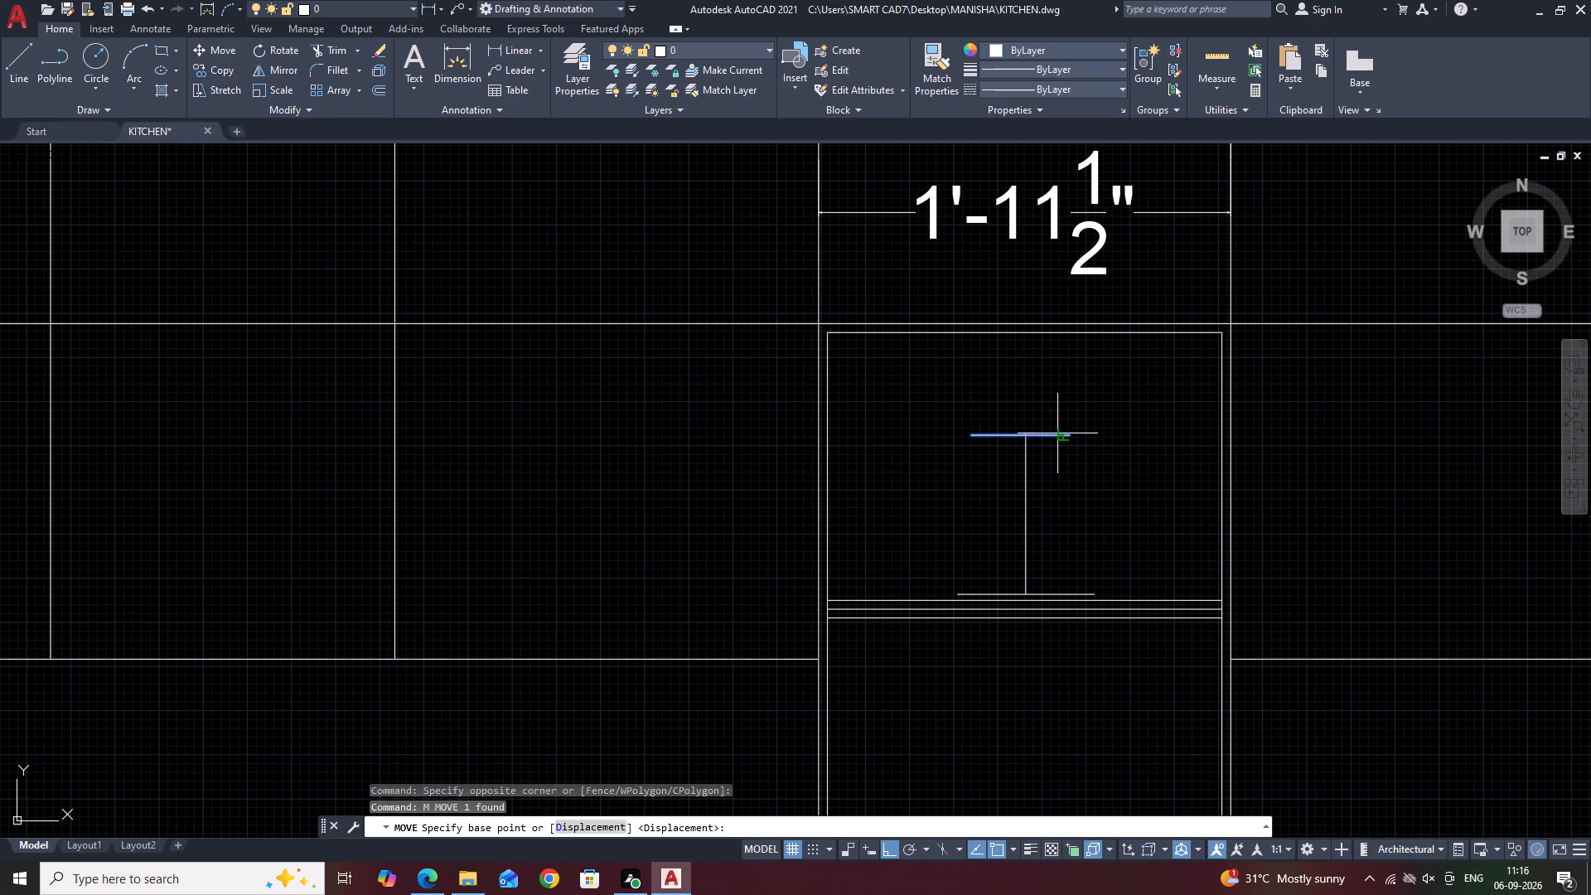
scroll(1013, 440, up, 2)
click(1027, 428)
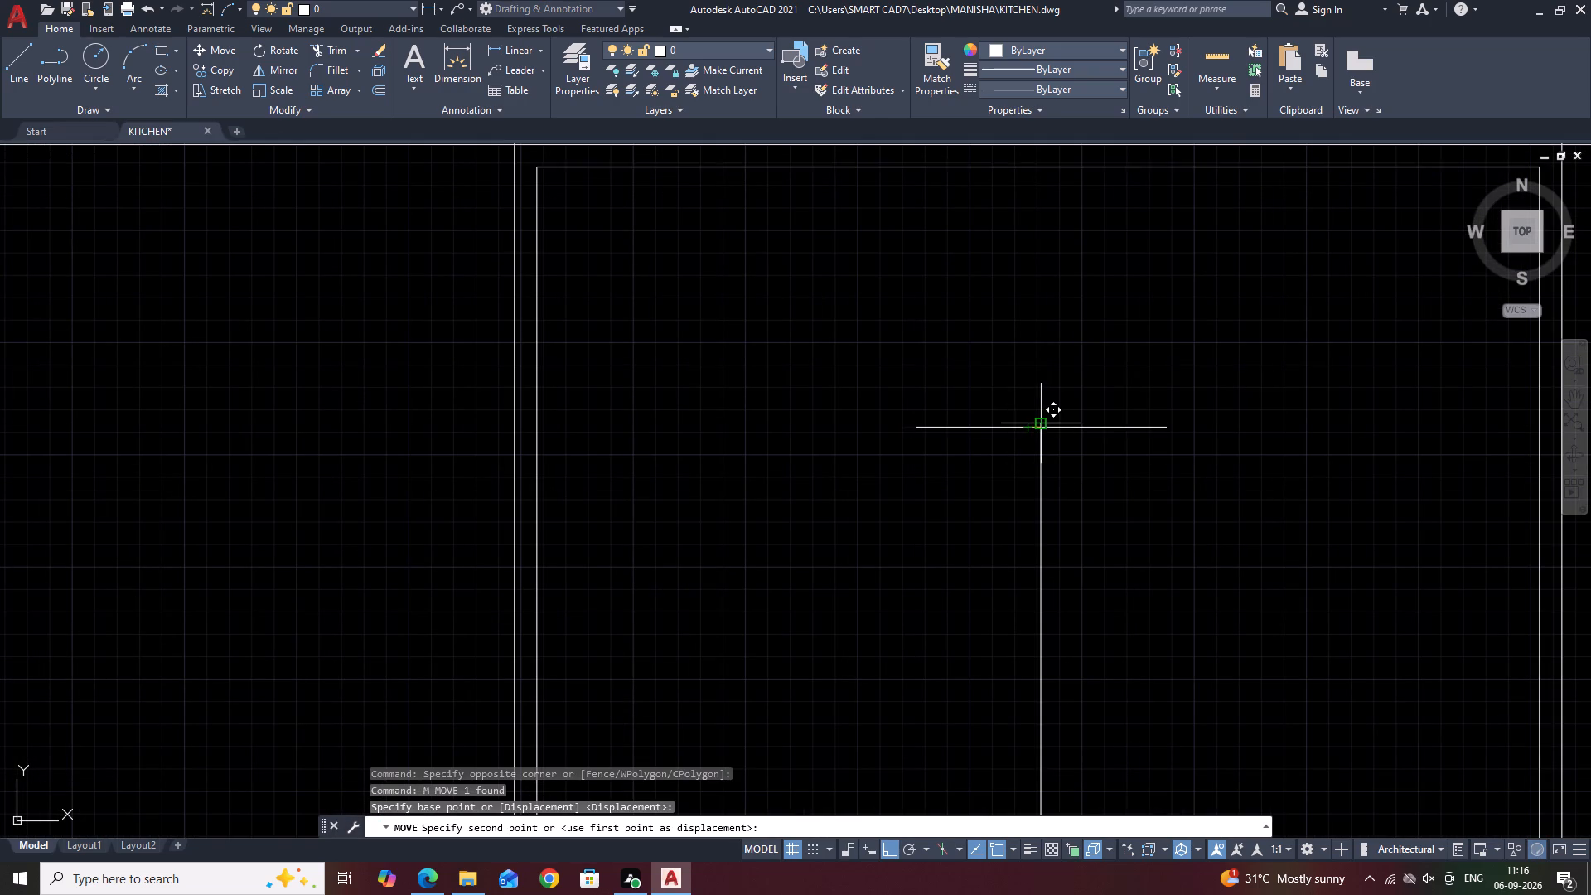
click(1046, 418)
Draw a three-point arc from the base line's left end through the top line's left end, ending just beyond it.
scroll(1211, 399, down, 3)
middle_drag(1227, 409, 1179, 476)
text(A)
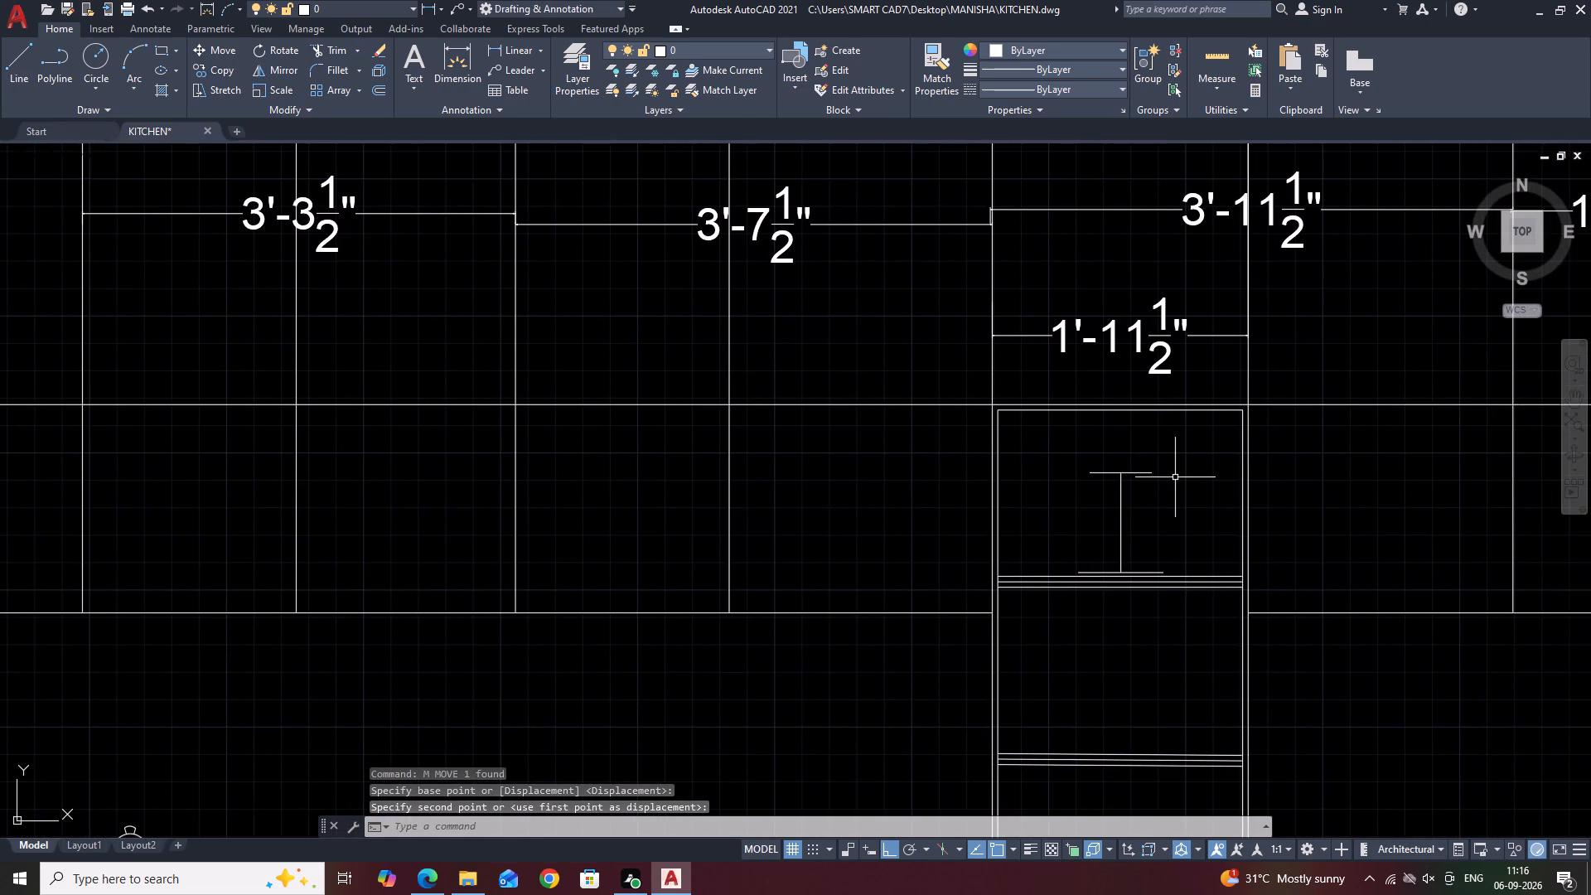
key(space)
scroll(1076, 557, up, 3)
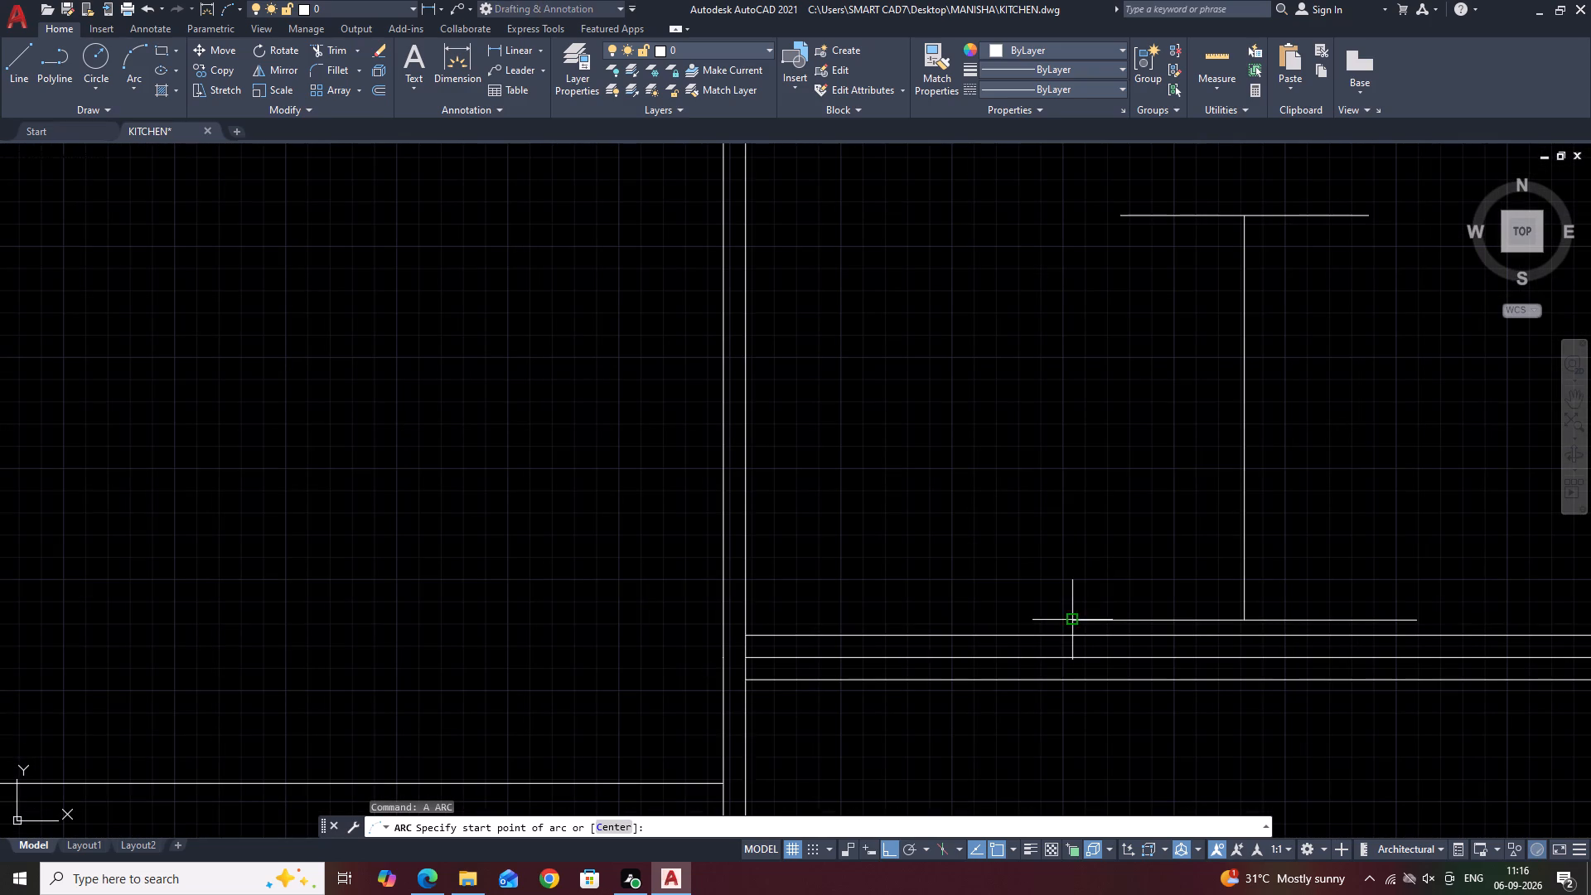
click(1070, 622)
click(1122, 214)
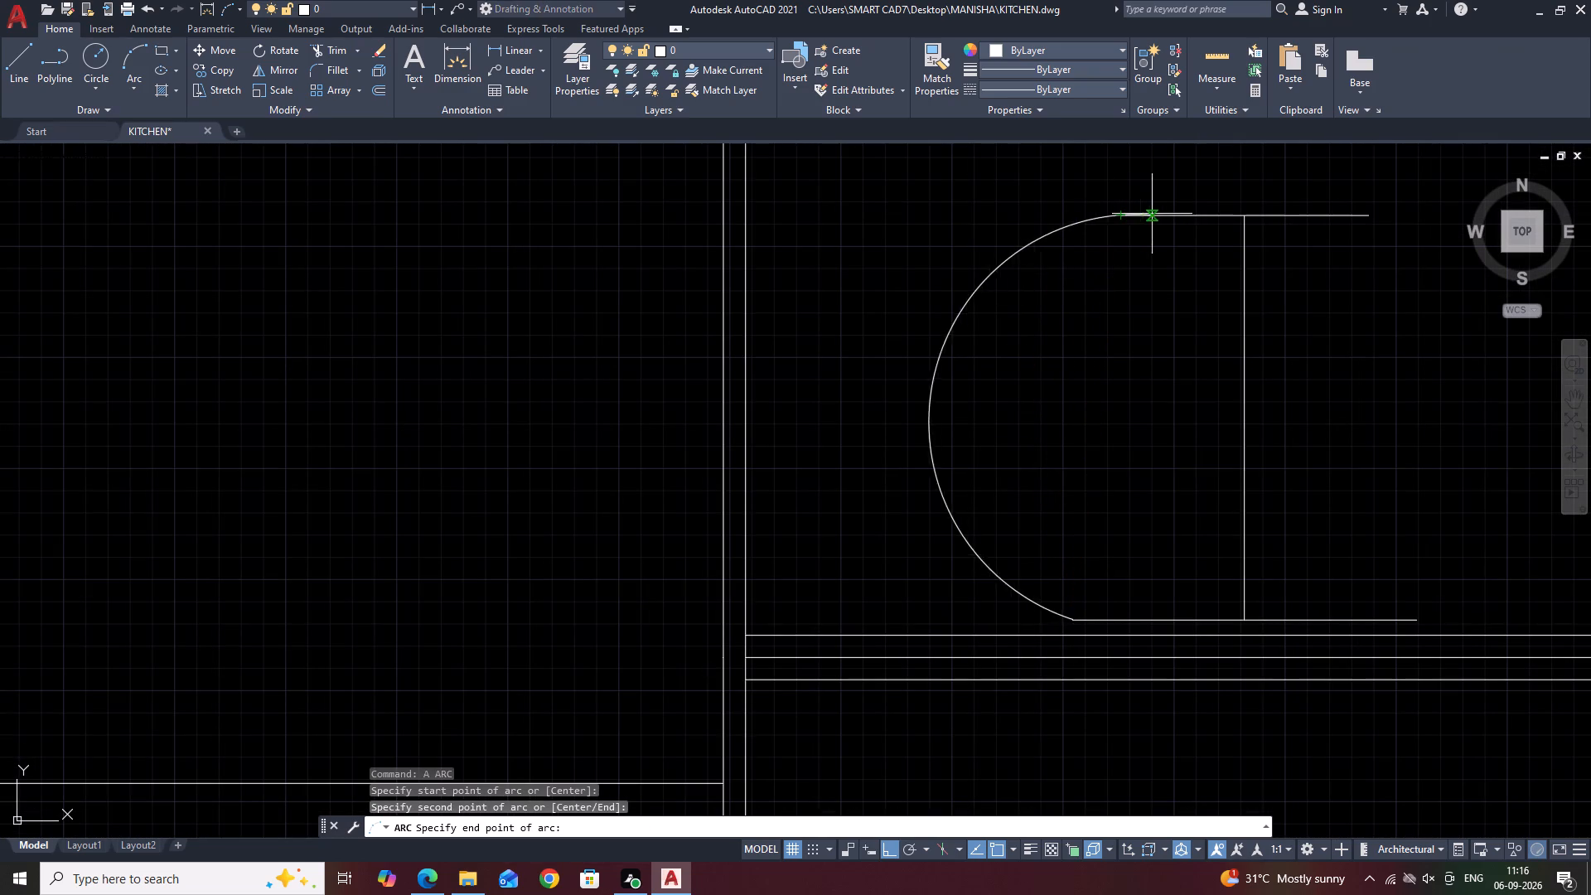
click(1133, 201)
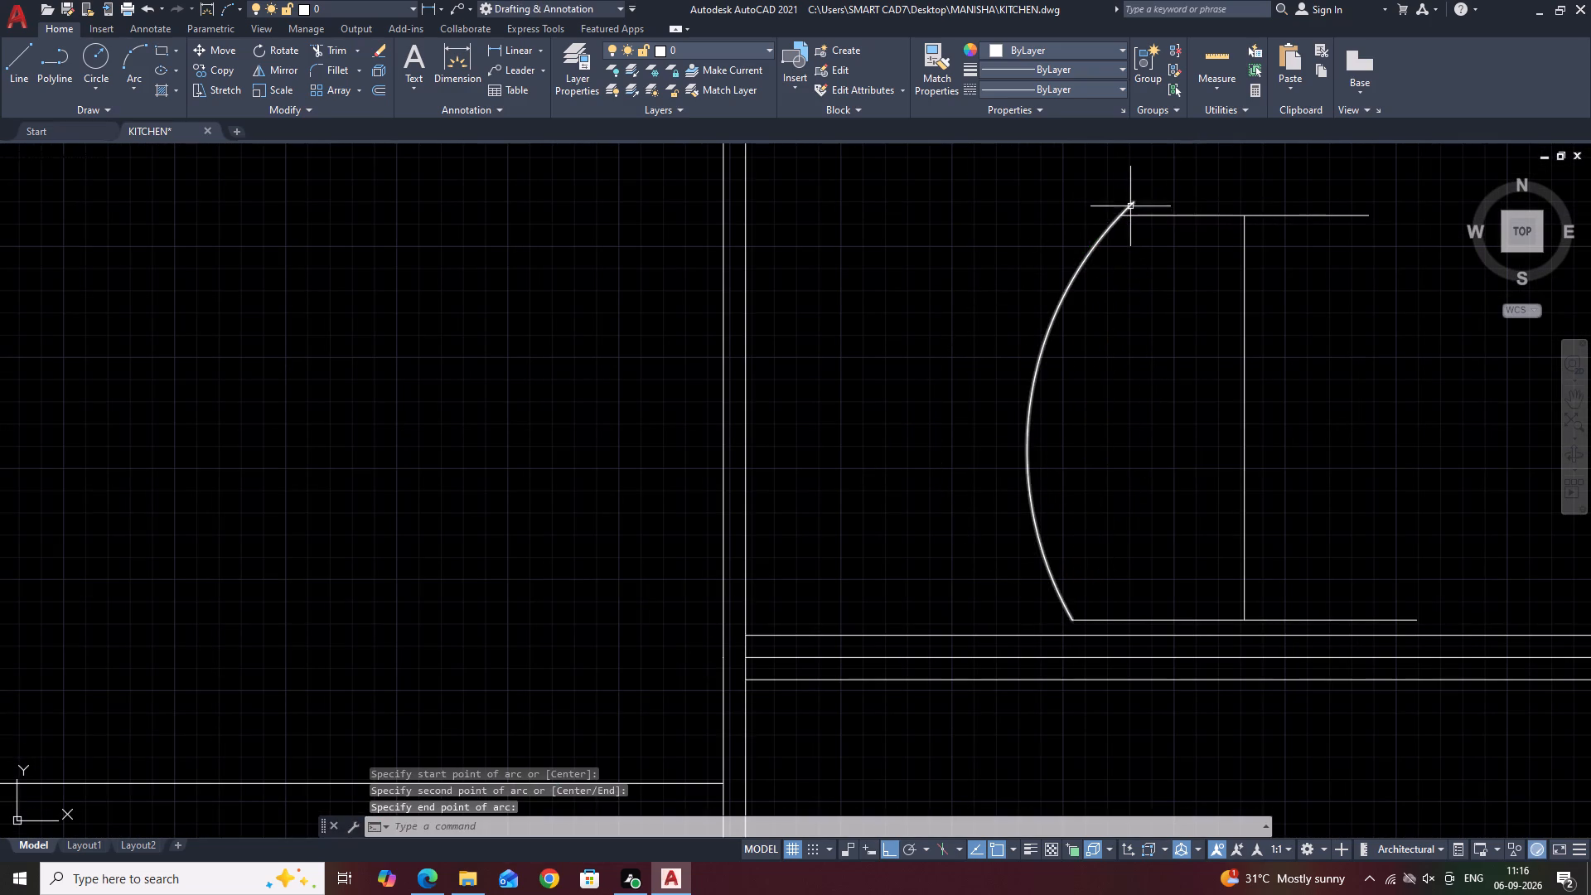
Shorten the top line slightly by stretching both of its ends inward.
middle_drag(1142, 264, 1067, 304)
click(1104, 250)
click(1084, 290)
middle_drag(1114, 277, 1095, 309)
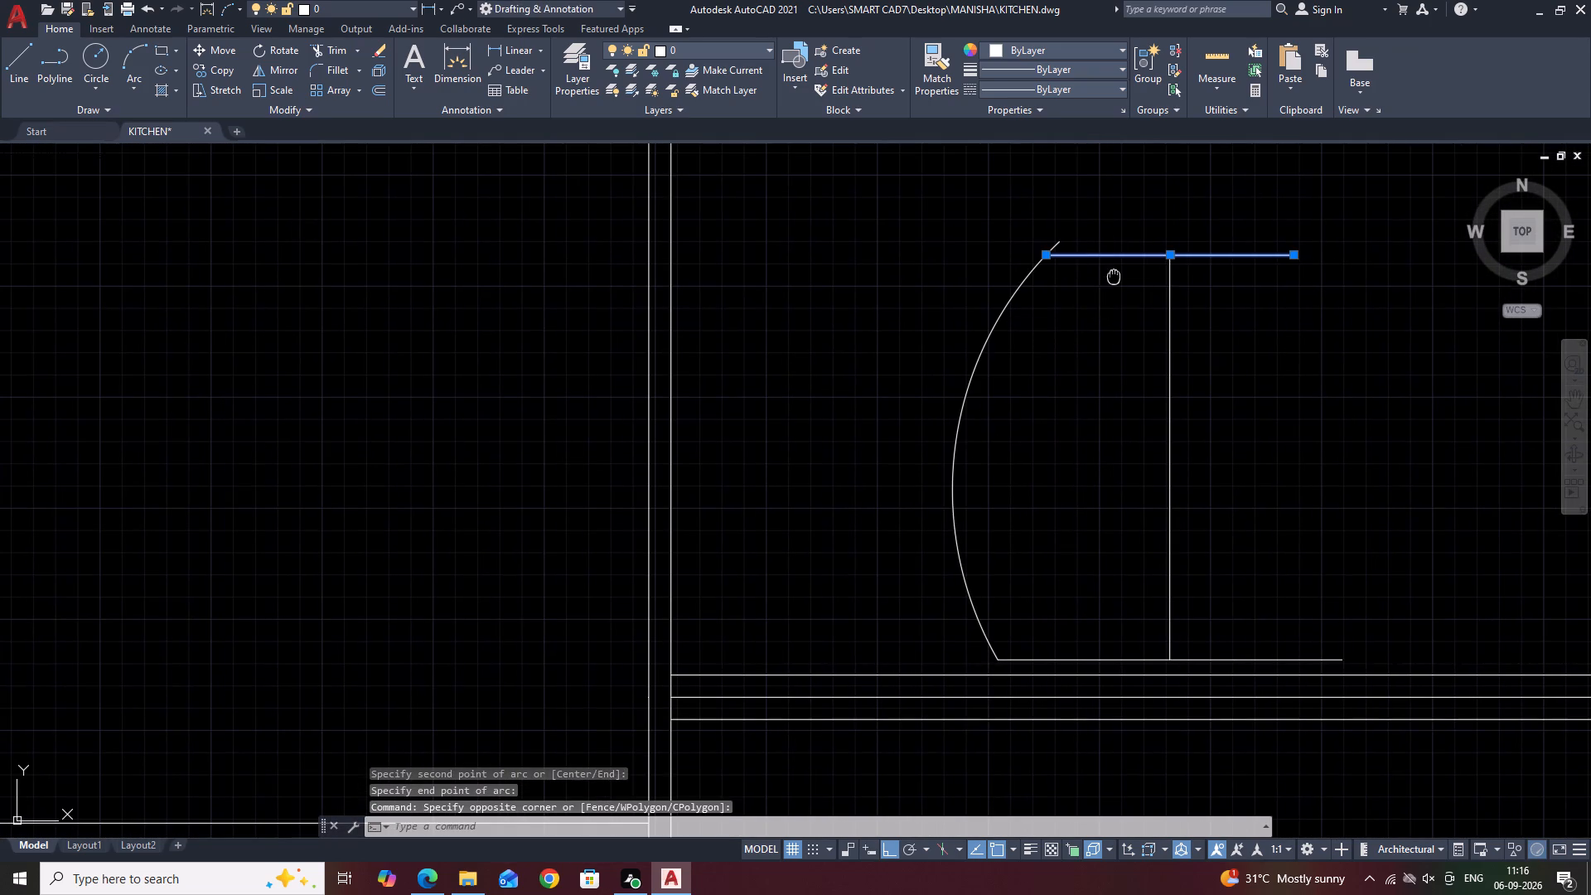
middle_drag(1095, 309, 990, 373)
scroll(926, 367, up, 1)
click(919, 341)
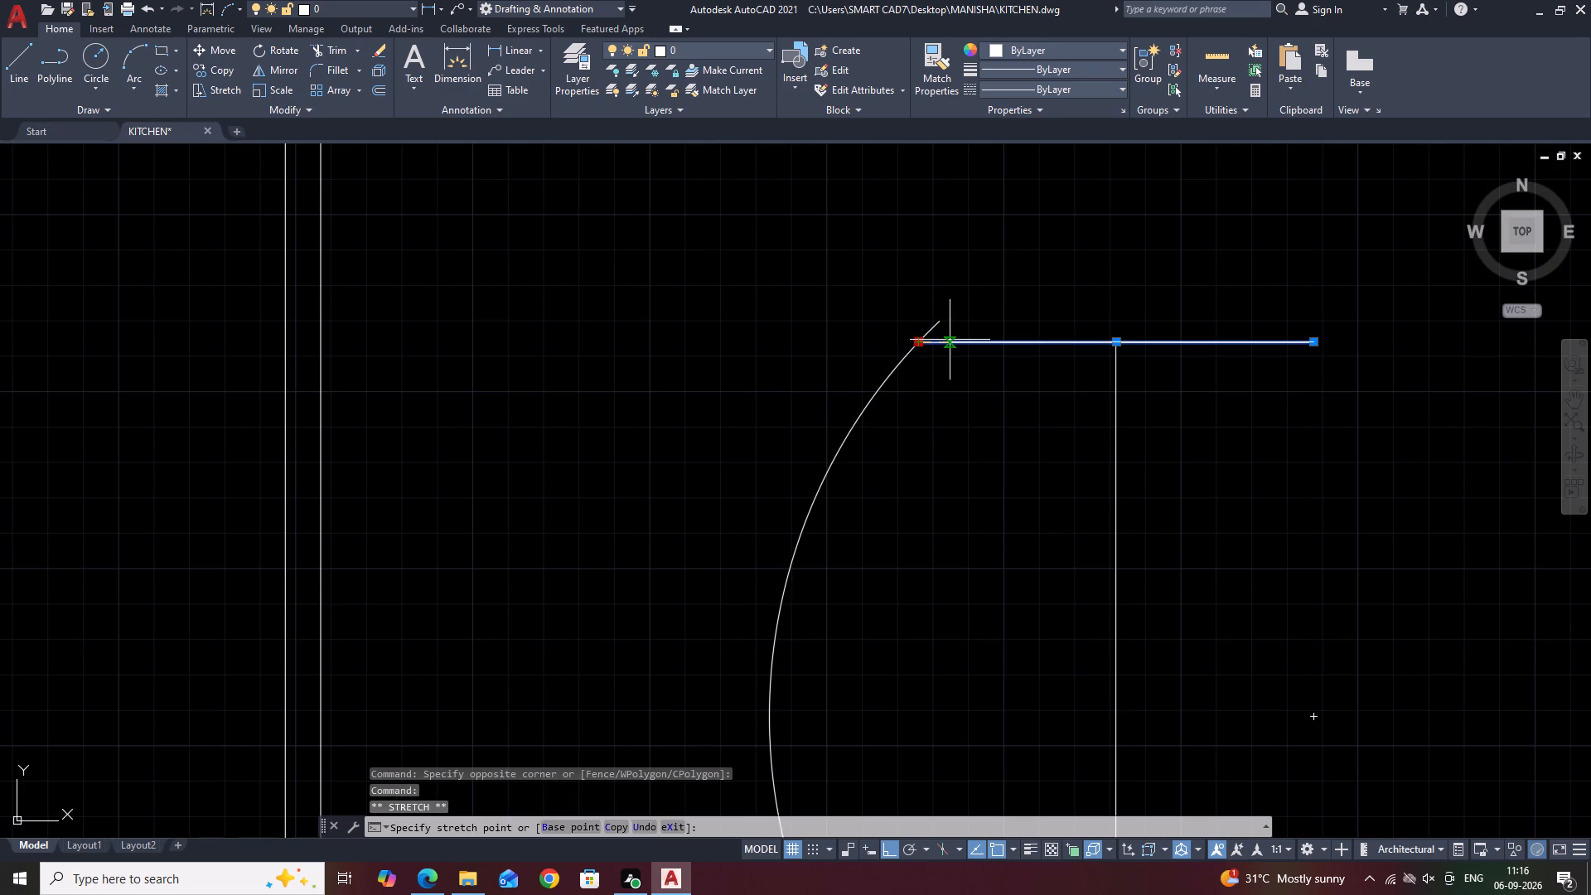
click(955, 340)
click(1315, 341)
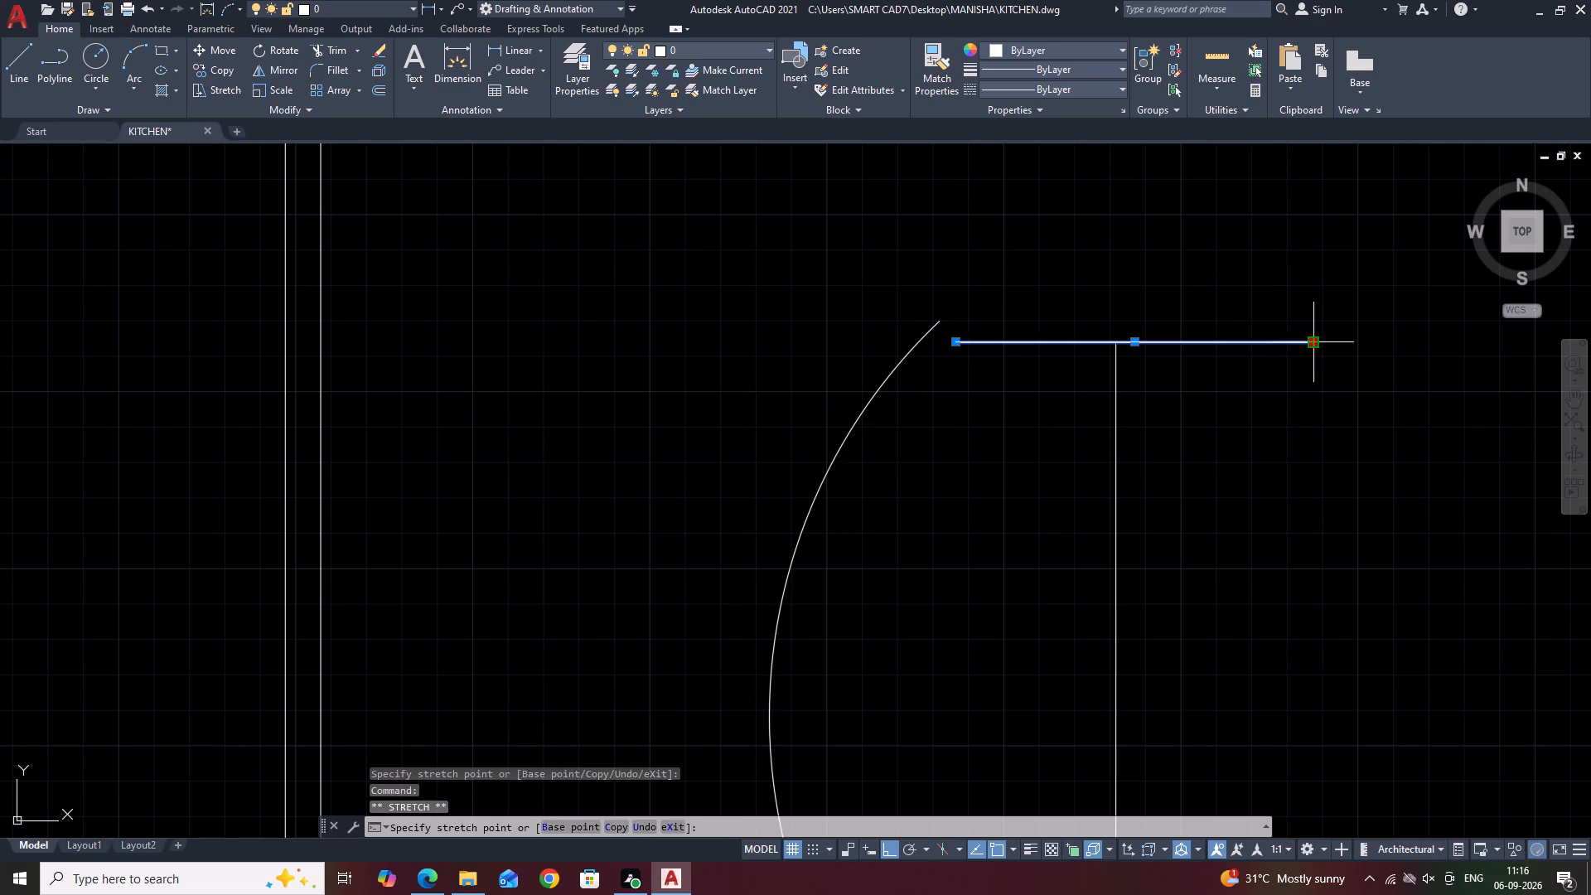
click(1285, 340)
Move the shortened top line so its midpoint sits on the upper end of the vertical centre line.
text(M)
key(space)
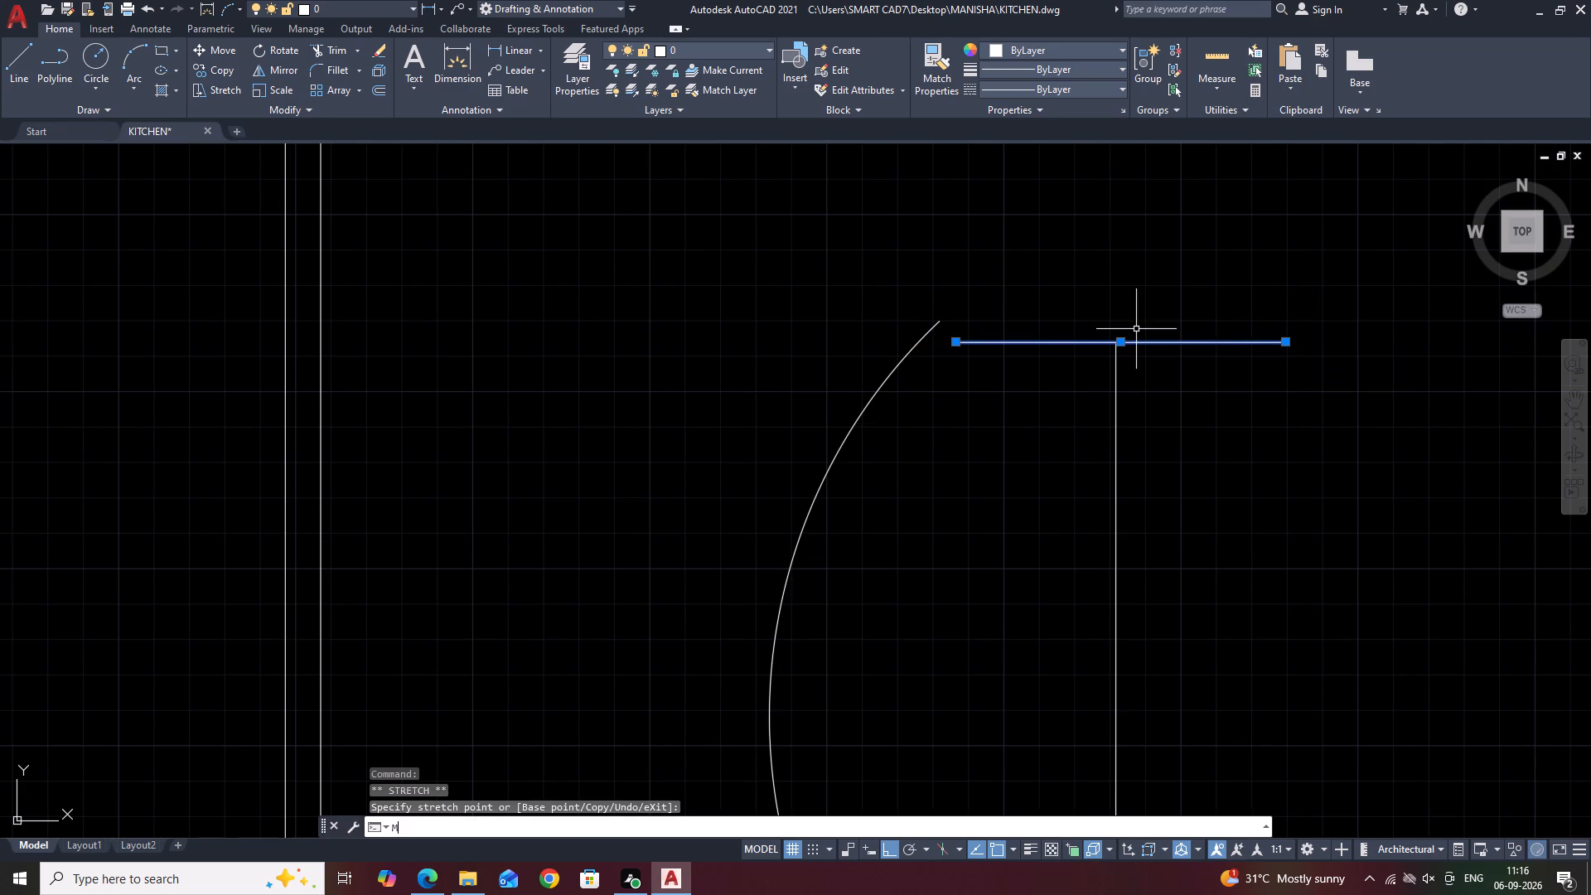
scroll(1131, 327, up, 2)
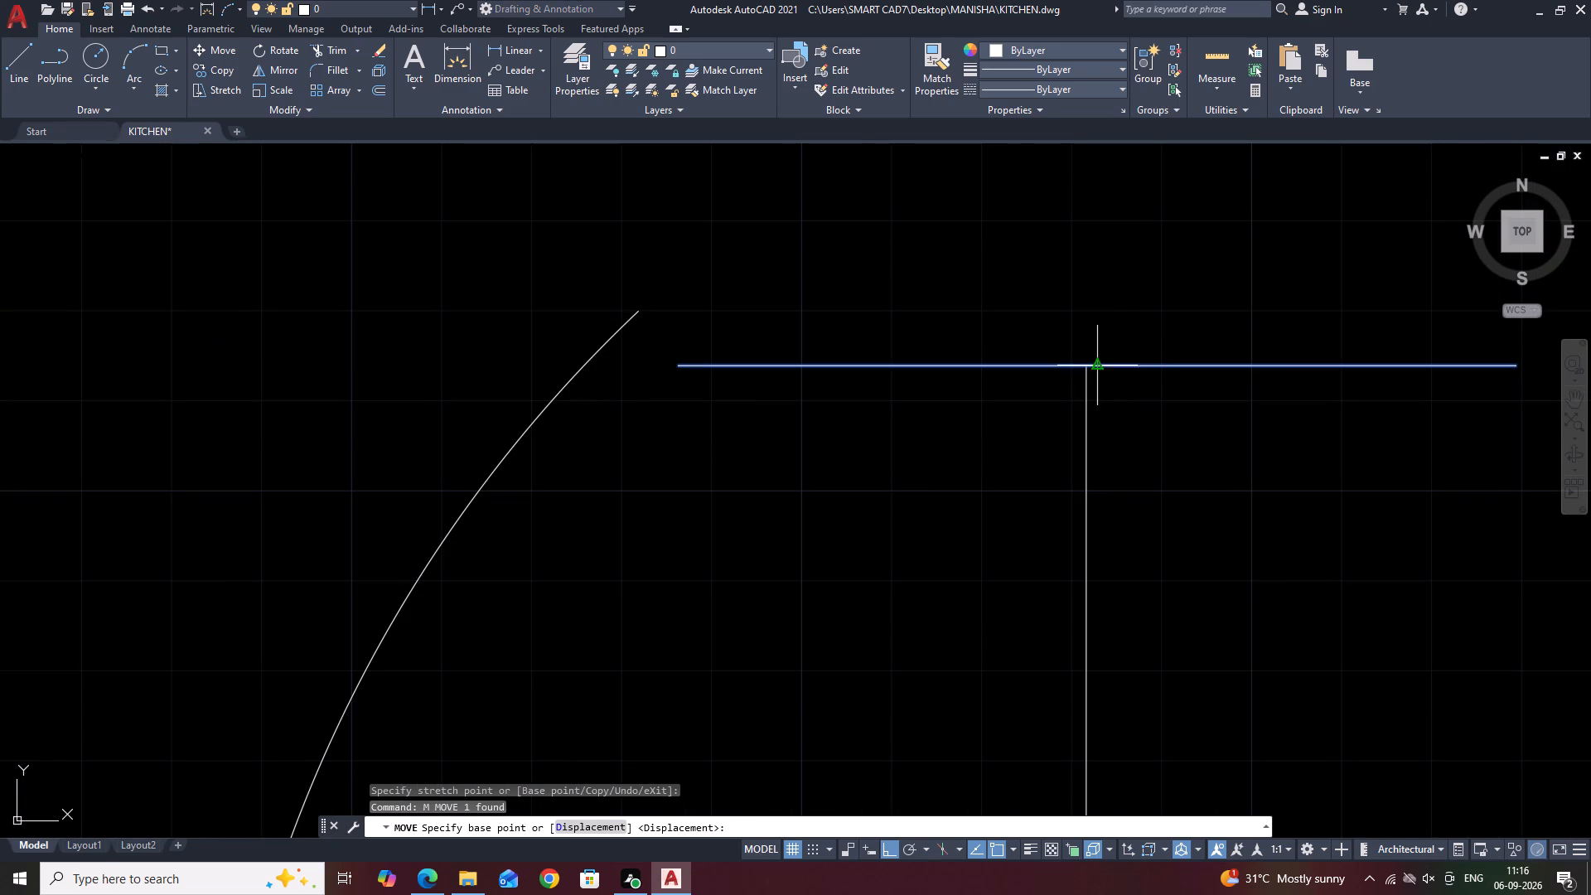
click(1100, 366)
click(1086, 369)
Stretch the arc's upper end onto the top line's left end and pull its middle inward by about 1".
scroll(1018, 318, down, 4)
click(959, 428)
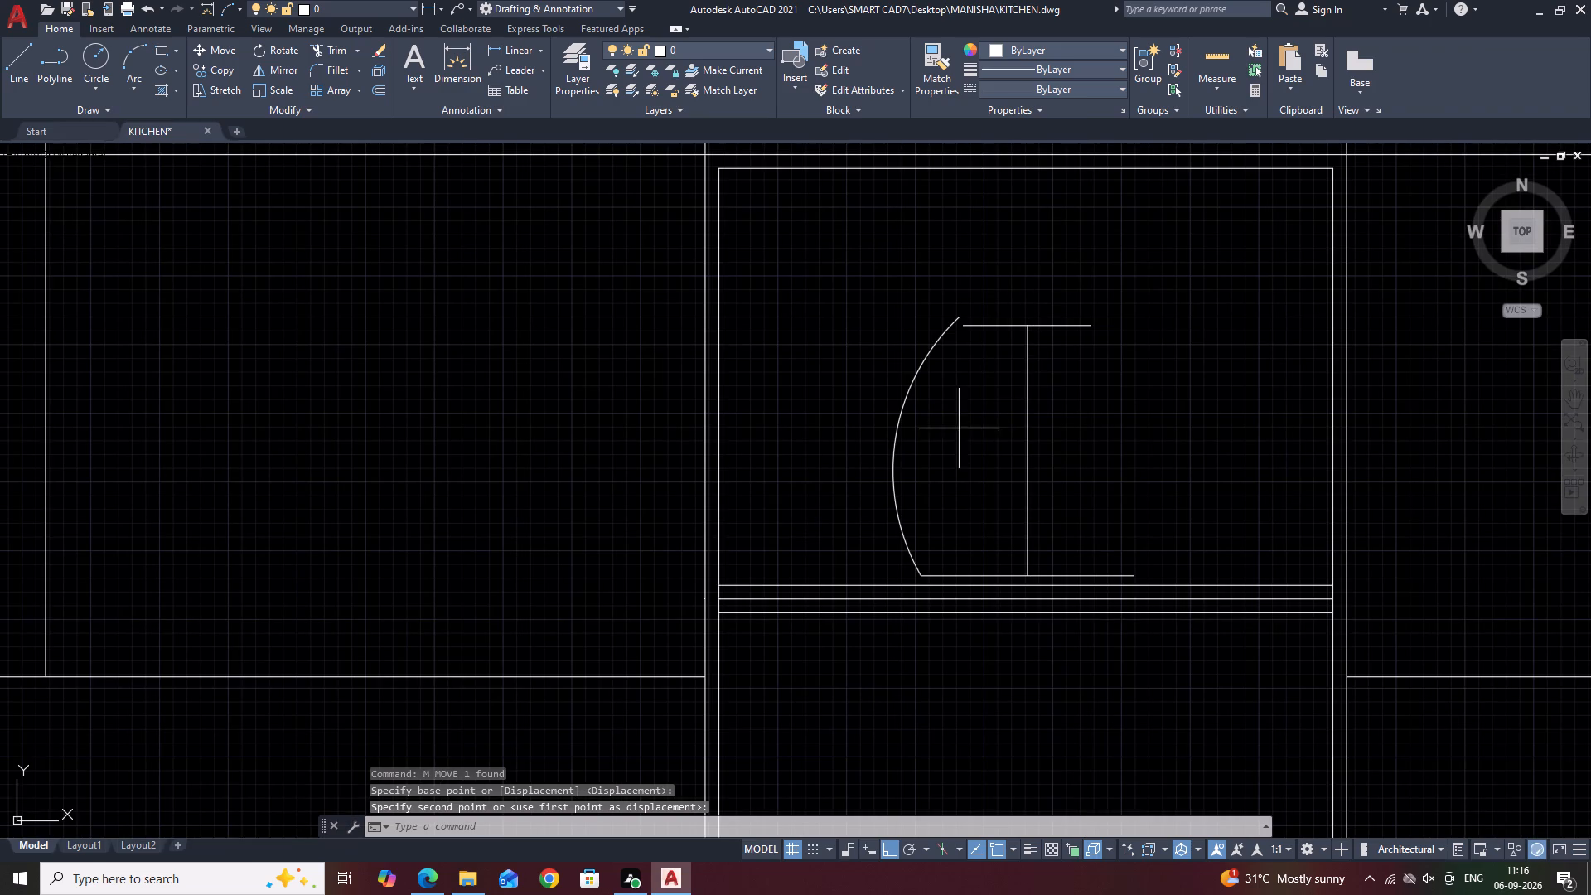
click(893, 375)
click(958, 317)
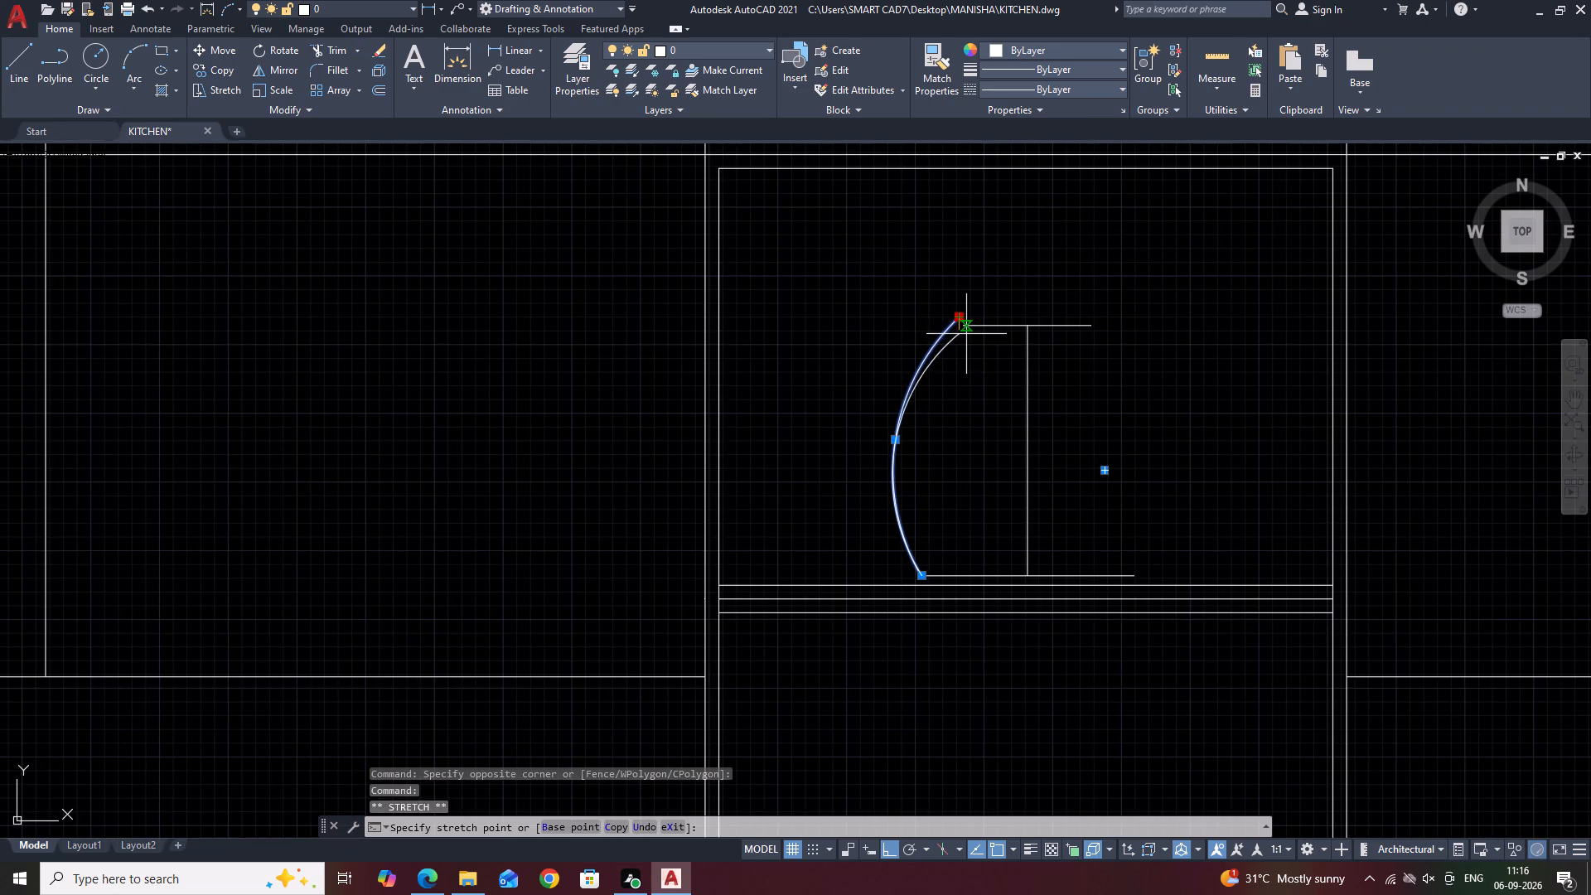
click(964, 327)
click(895, 443)
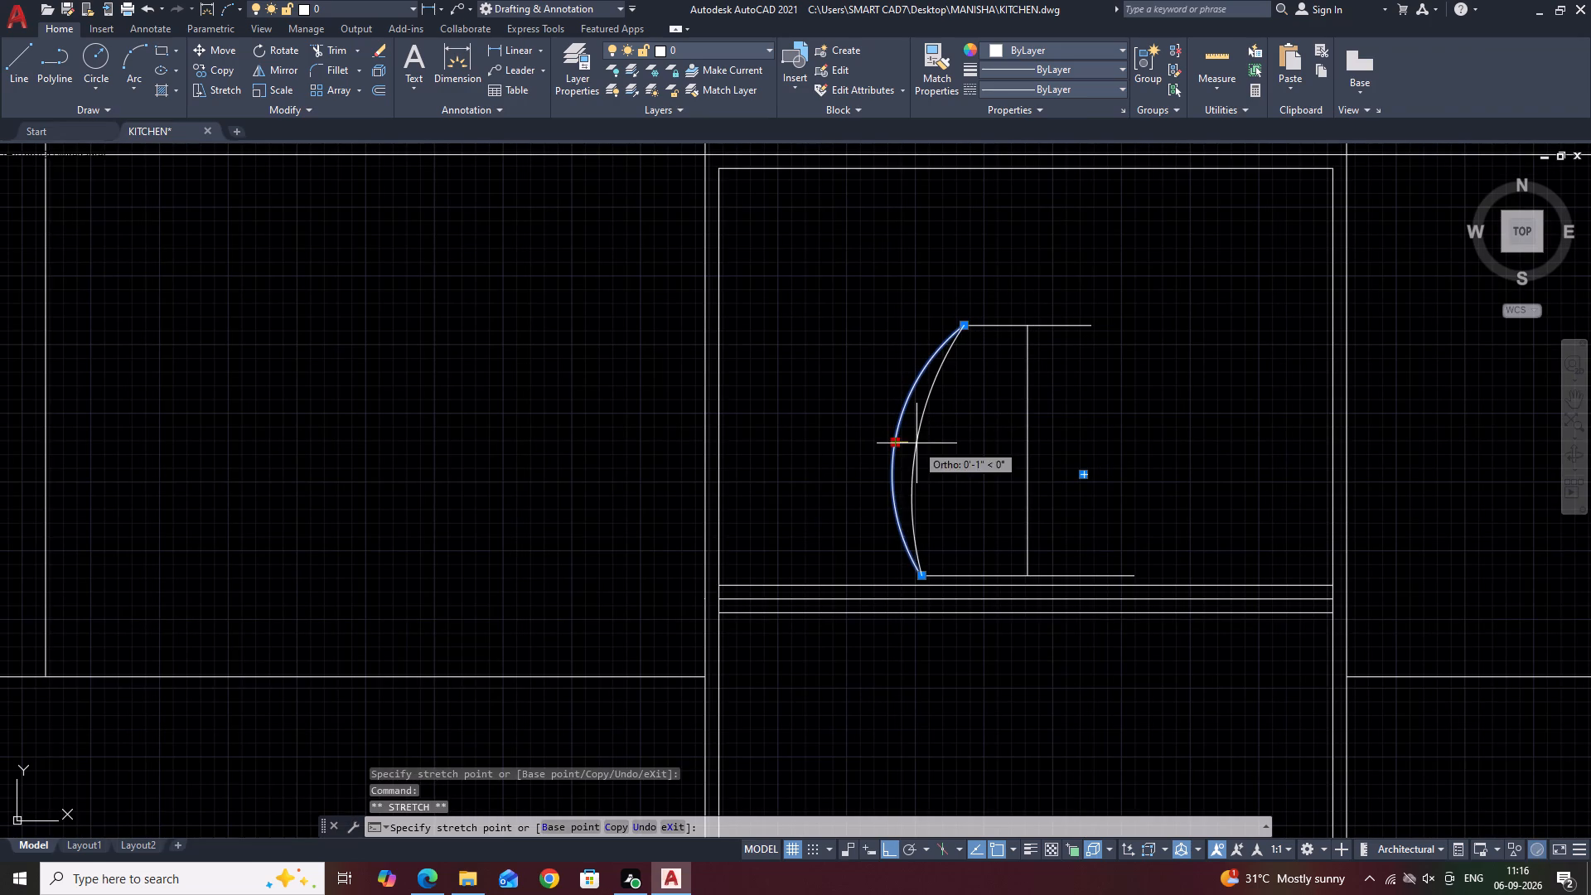
click(921, 444)
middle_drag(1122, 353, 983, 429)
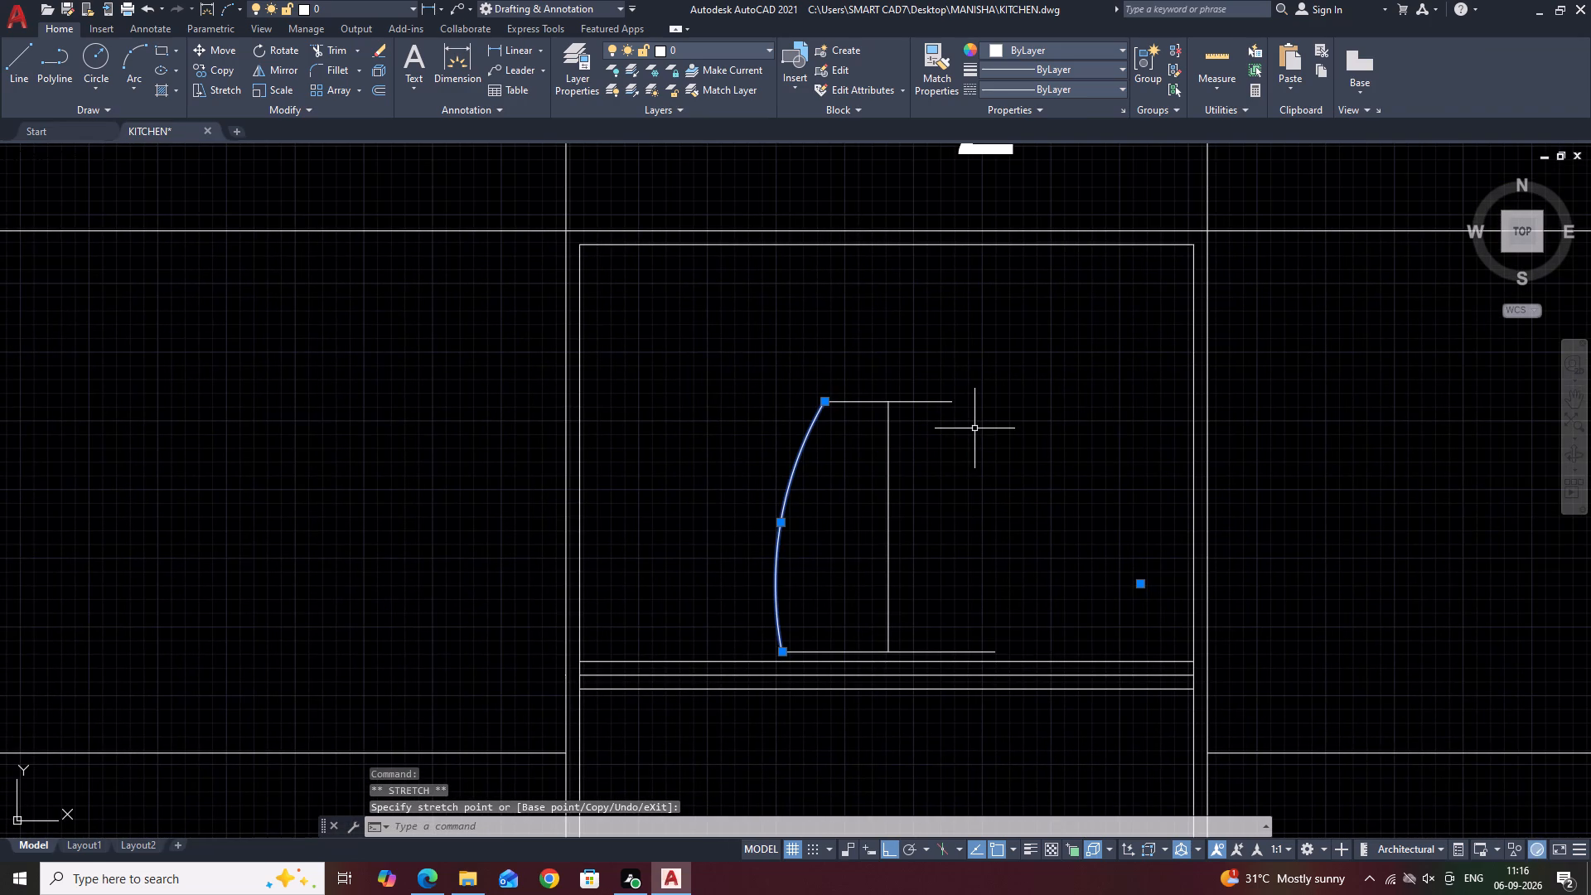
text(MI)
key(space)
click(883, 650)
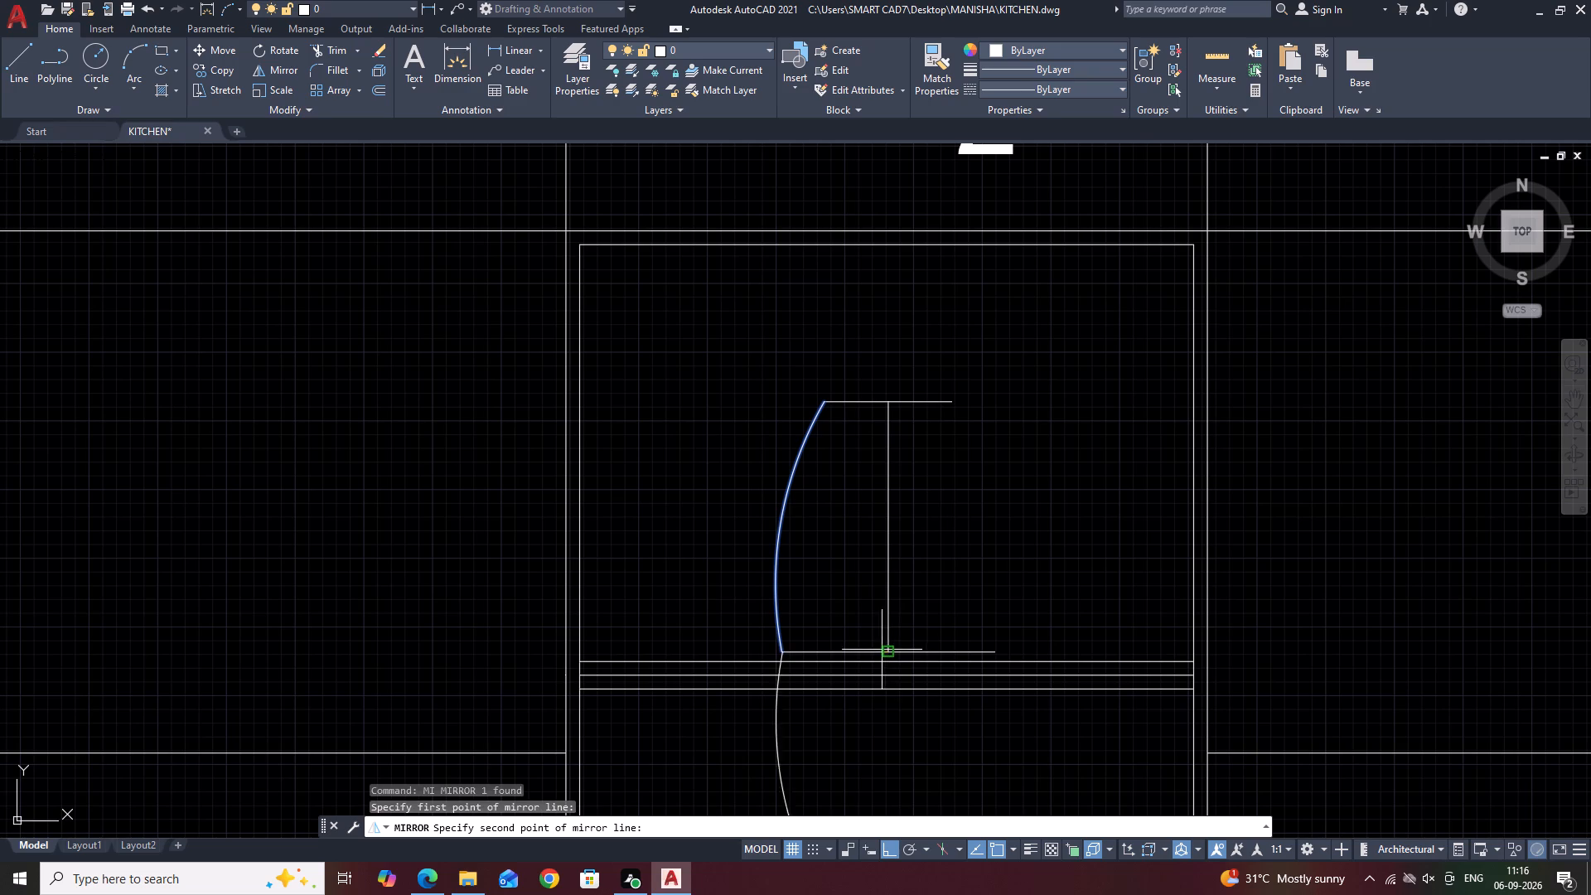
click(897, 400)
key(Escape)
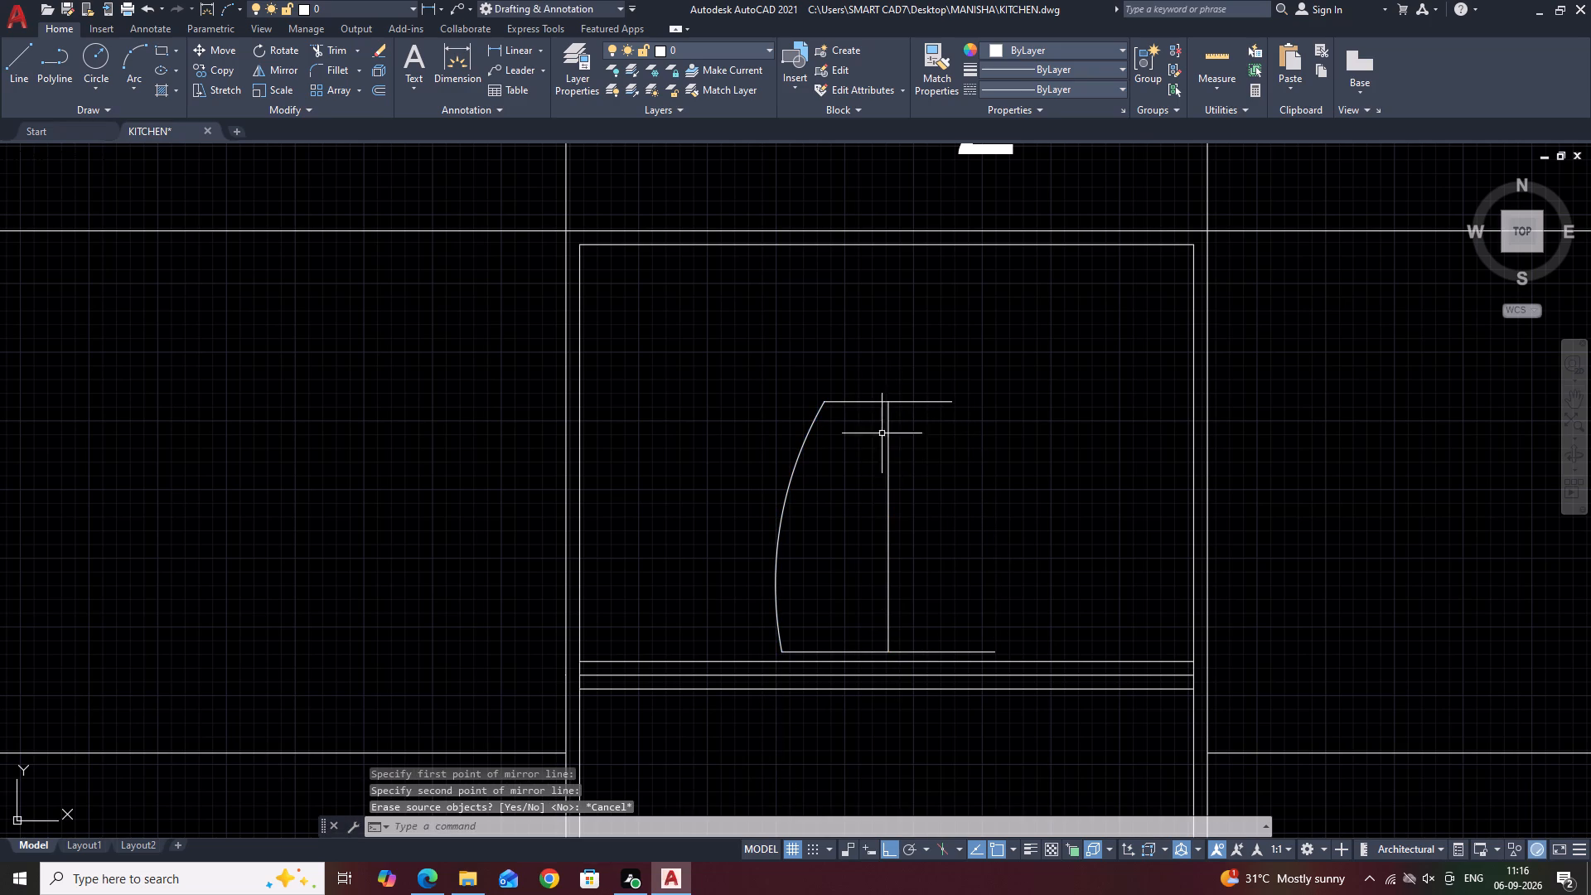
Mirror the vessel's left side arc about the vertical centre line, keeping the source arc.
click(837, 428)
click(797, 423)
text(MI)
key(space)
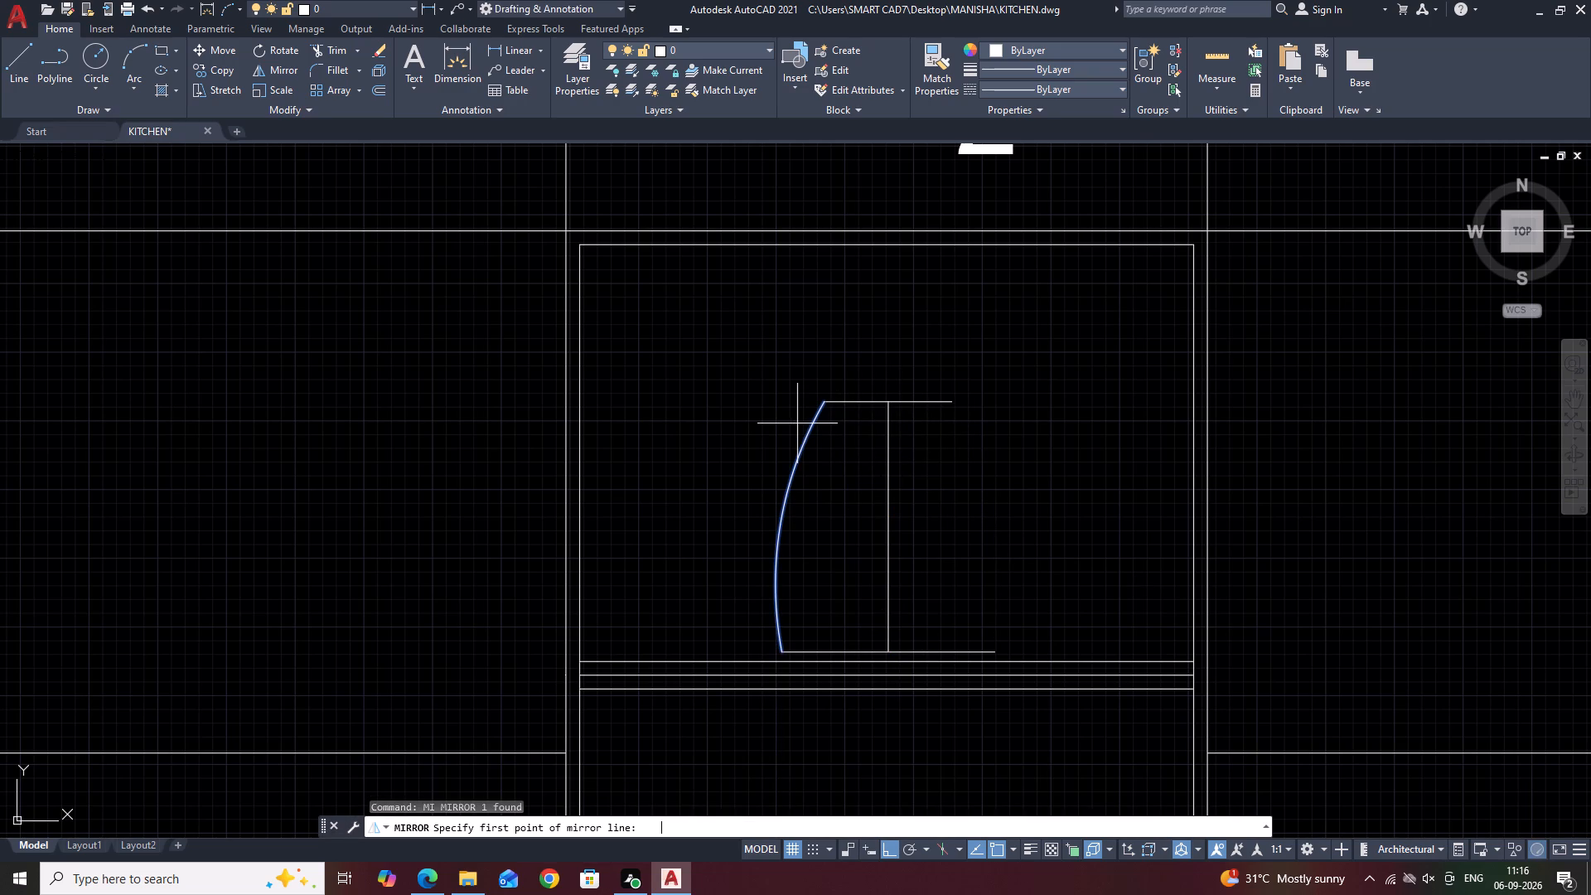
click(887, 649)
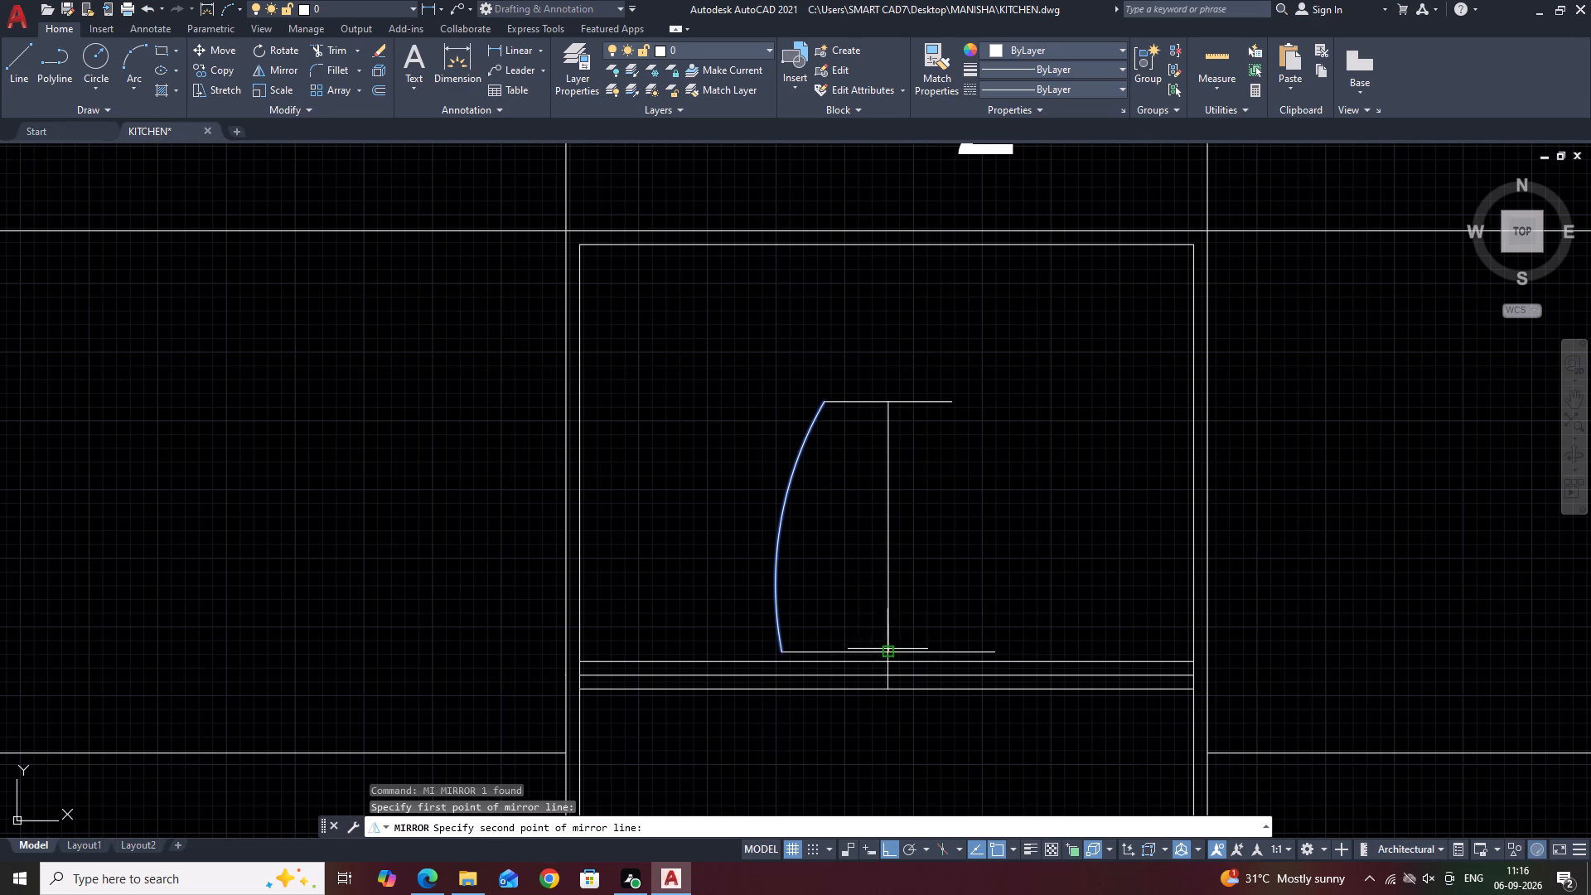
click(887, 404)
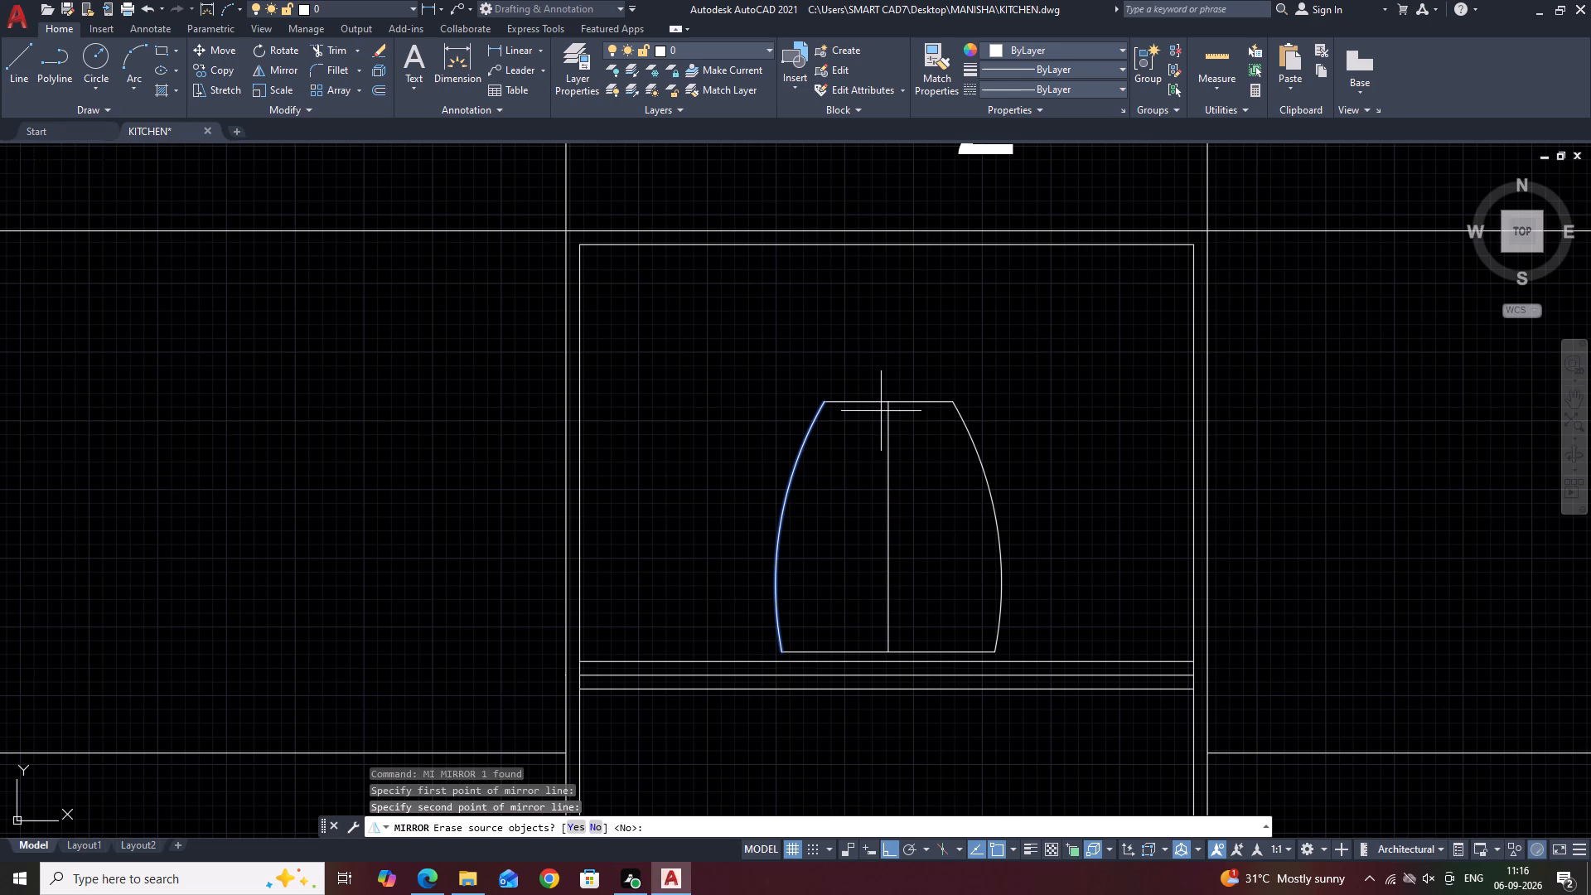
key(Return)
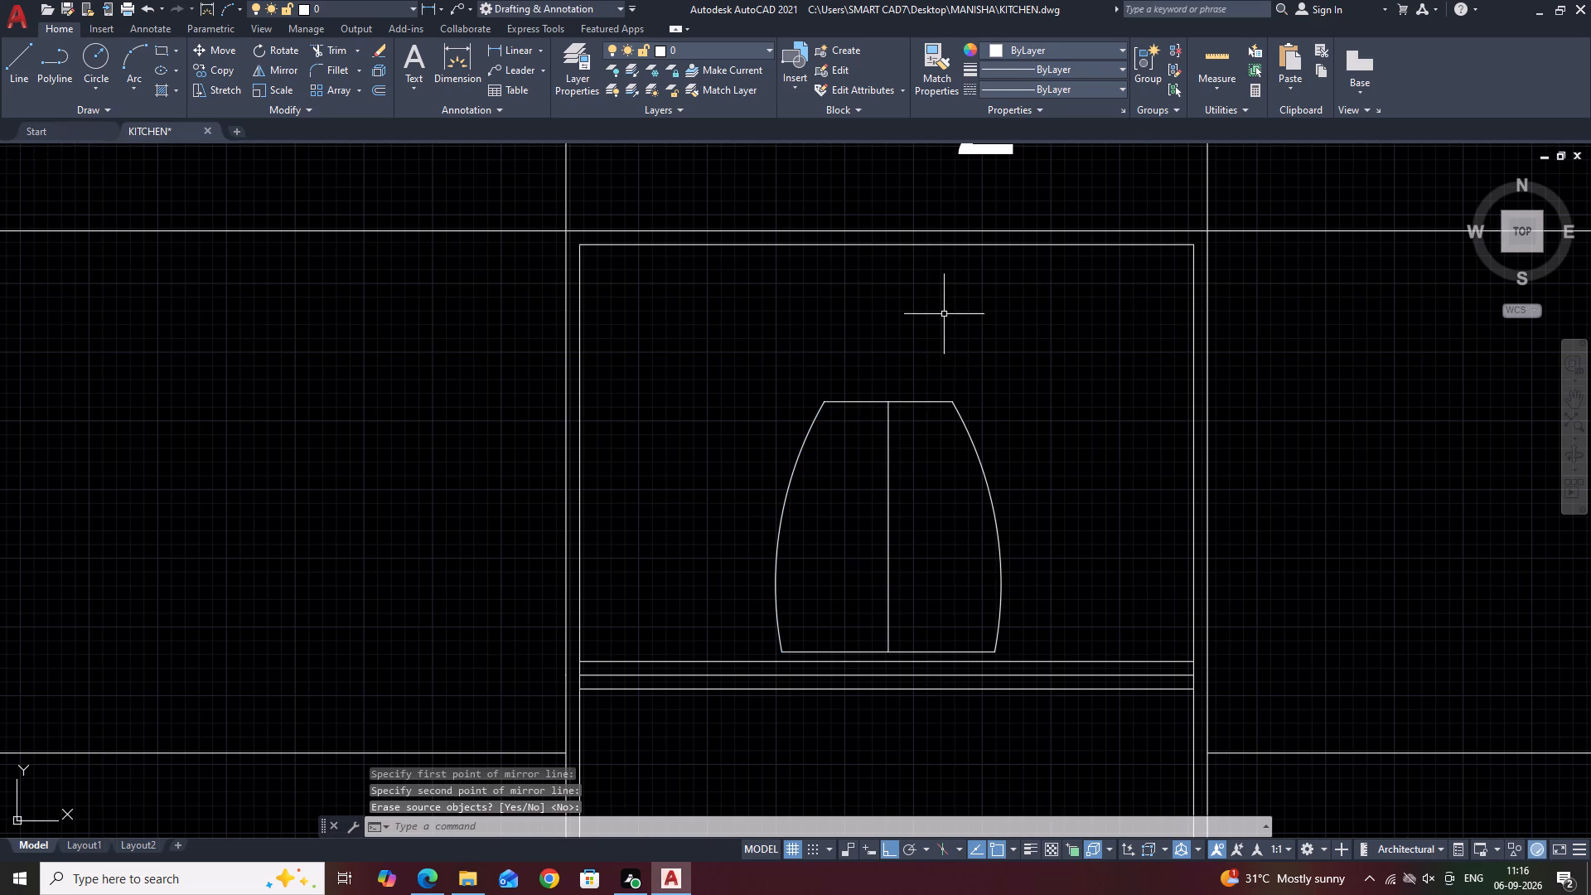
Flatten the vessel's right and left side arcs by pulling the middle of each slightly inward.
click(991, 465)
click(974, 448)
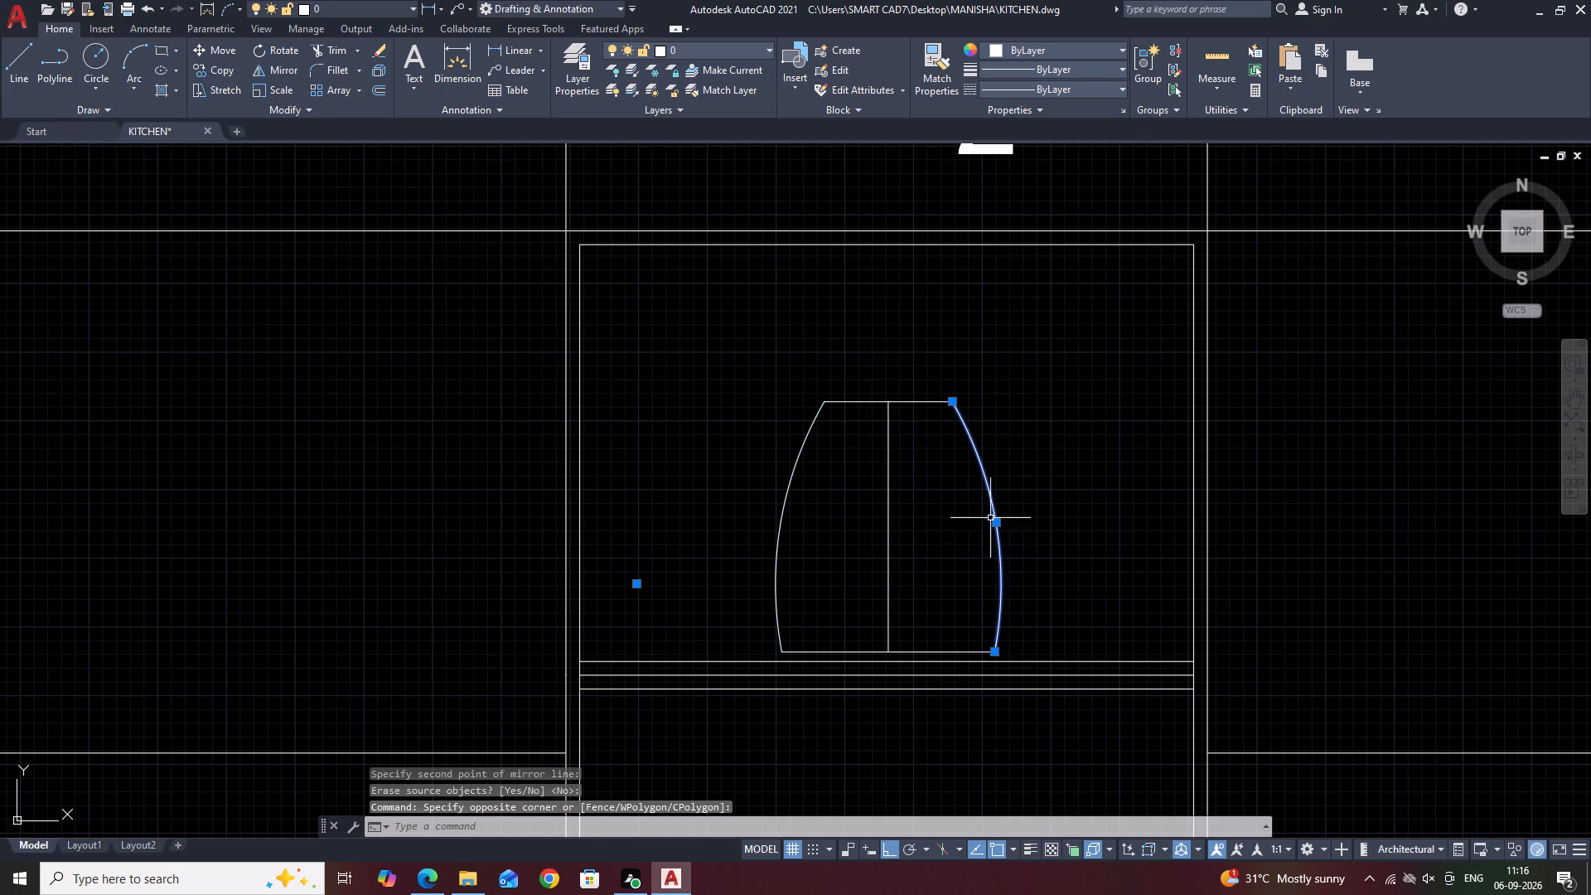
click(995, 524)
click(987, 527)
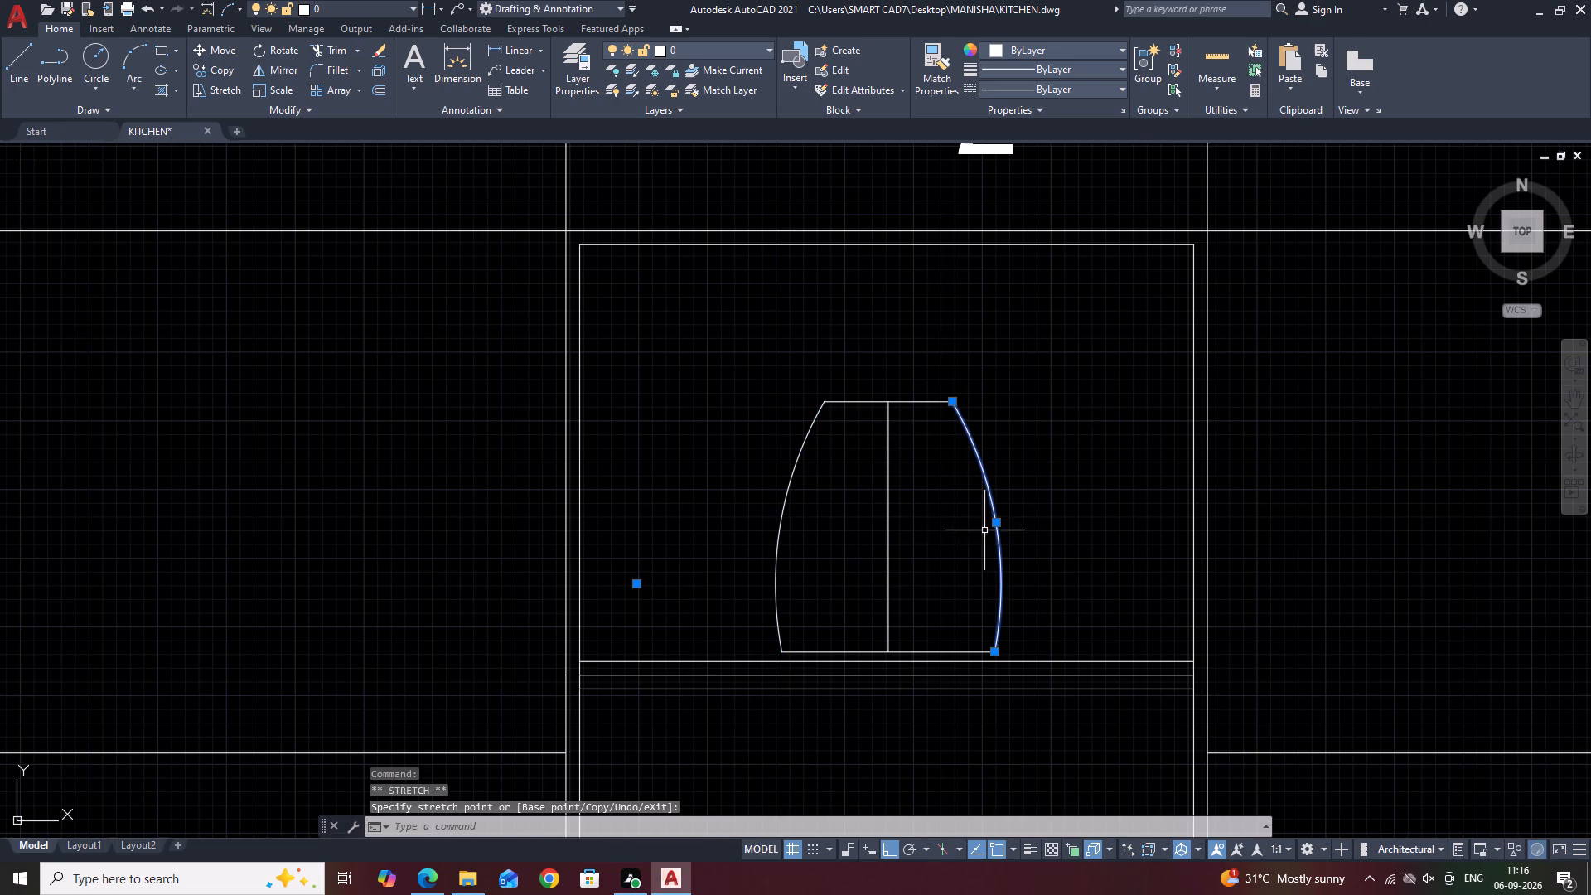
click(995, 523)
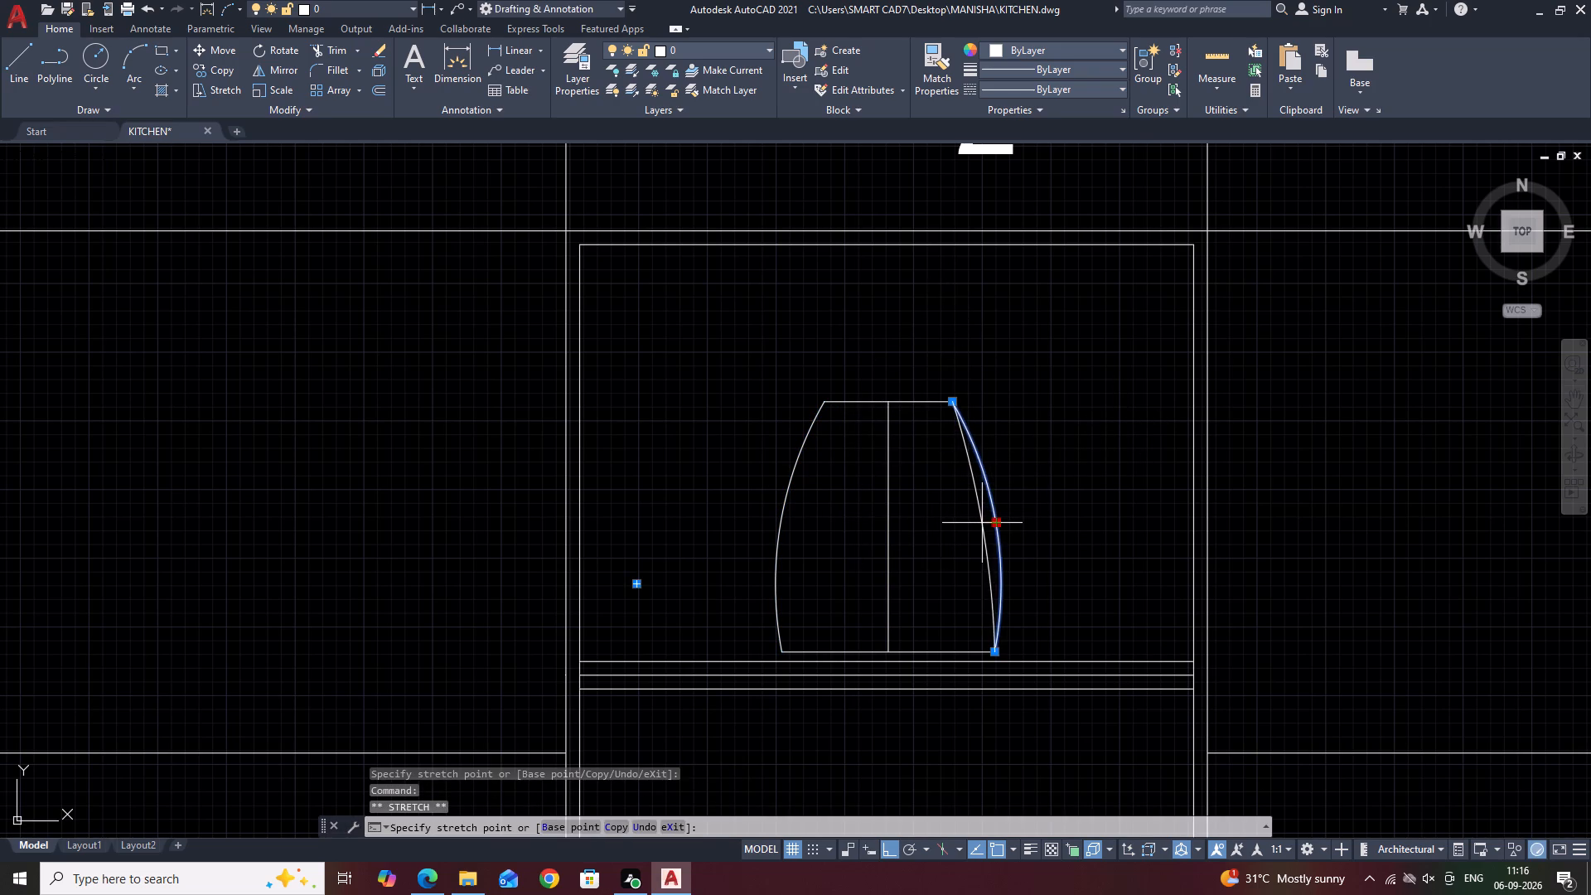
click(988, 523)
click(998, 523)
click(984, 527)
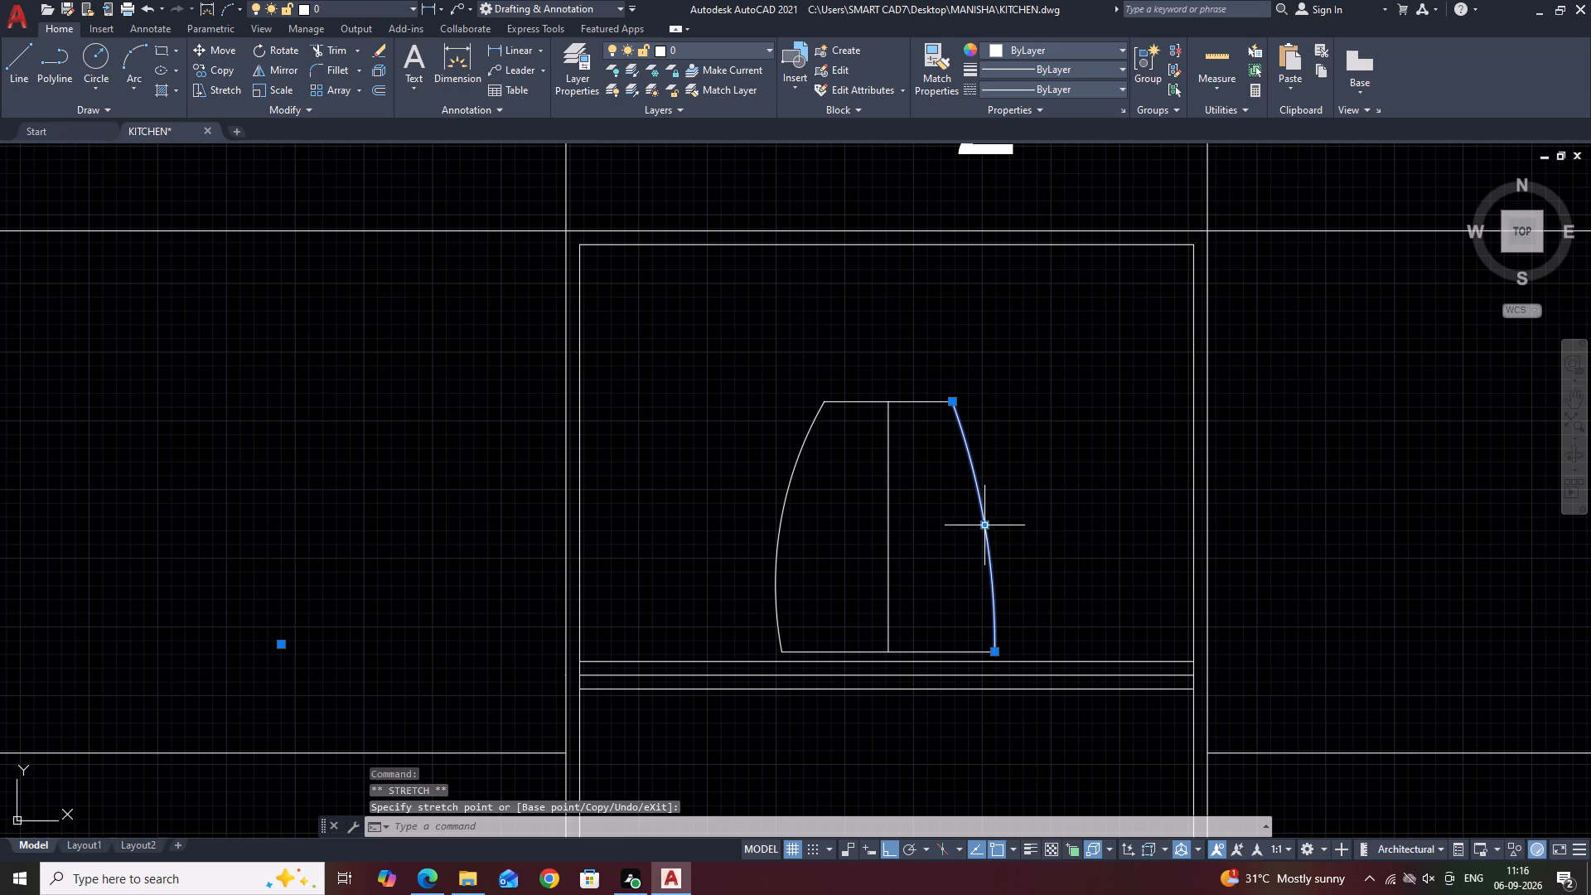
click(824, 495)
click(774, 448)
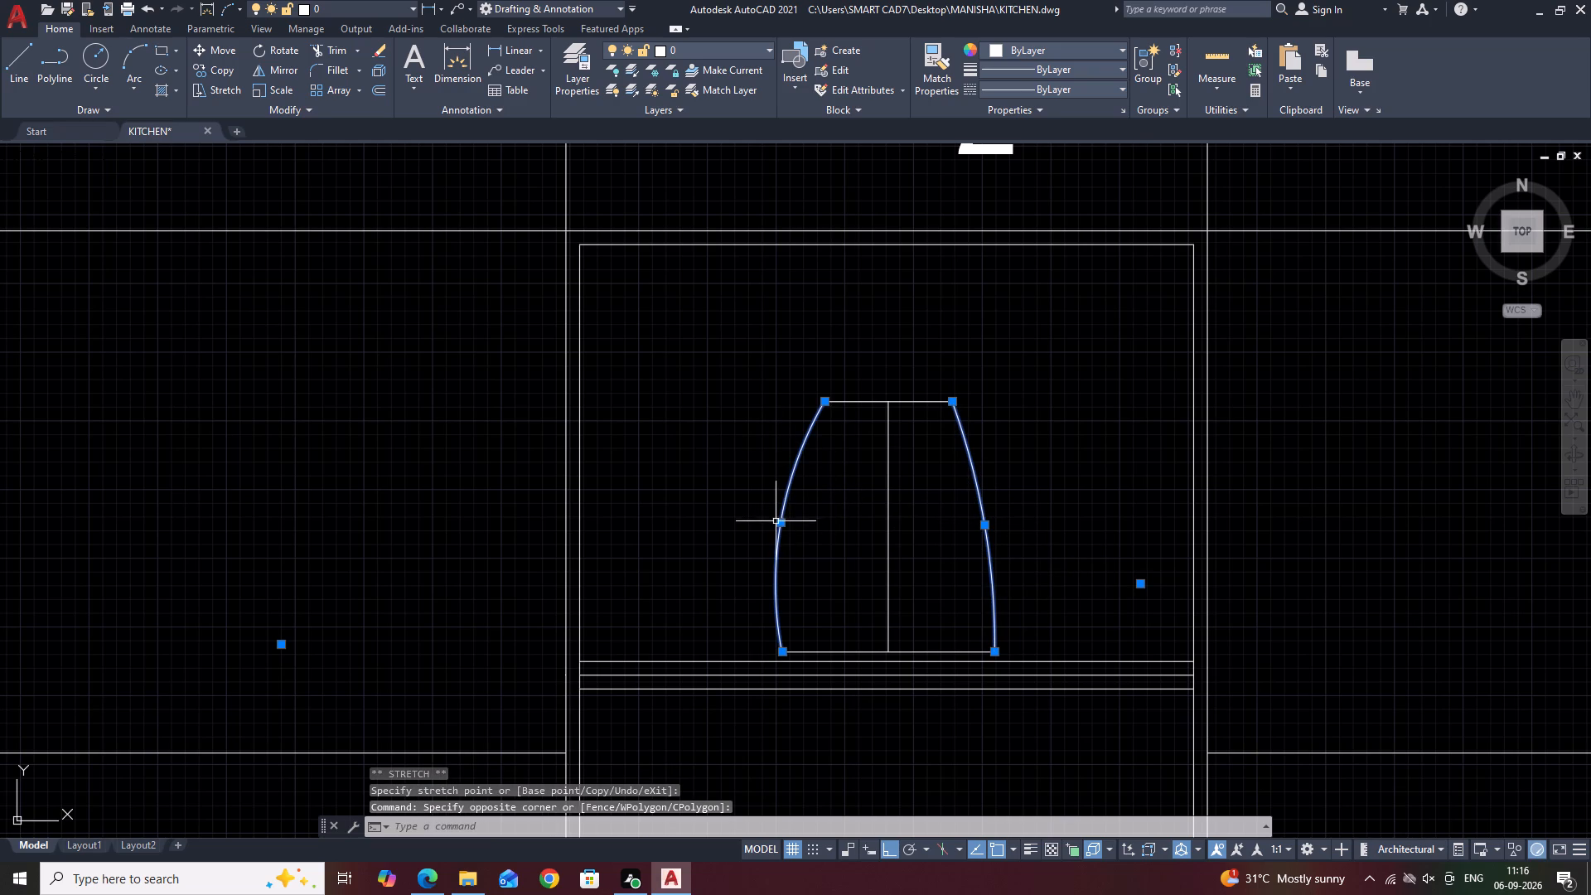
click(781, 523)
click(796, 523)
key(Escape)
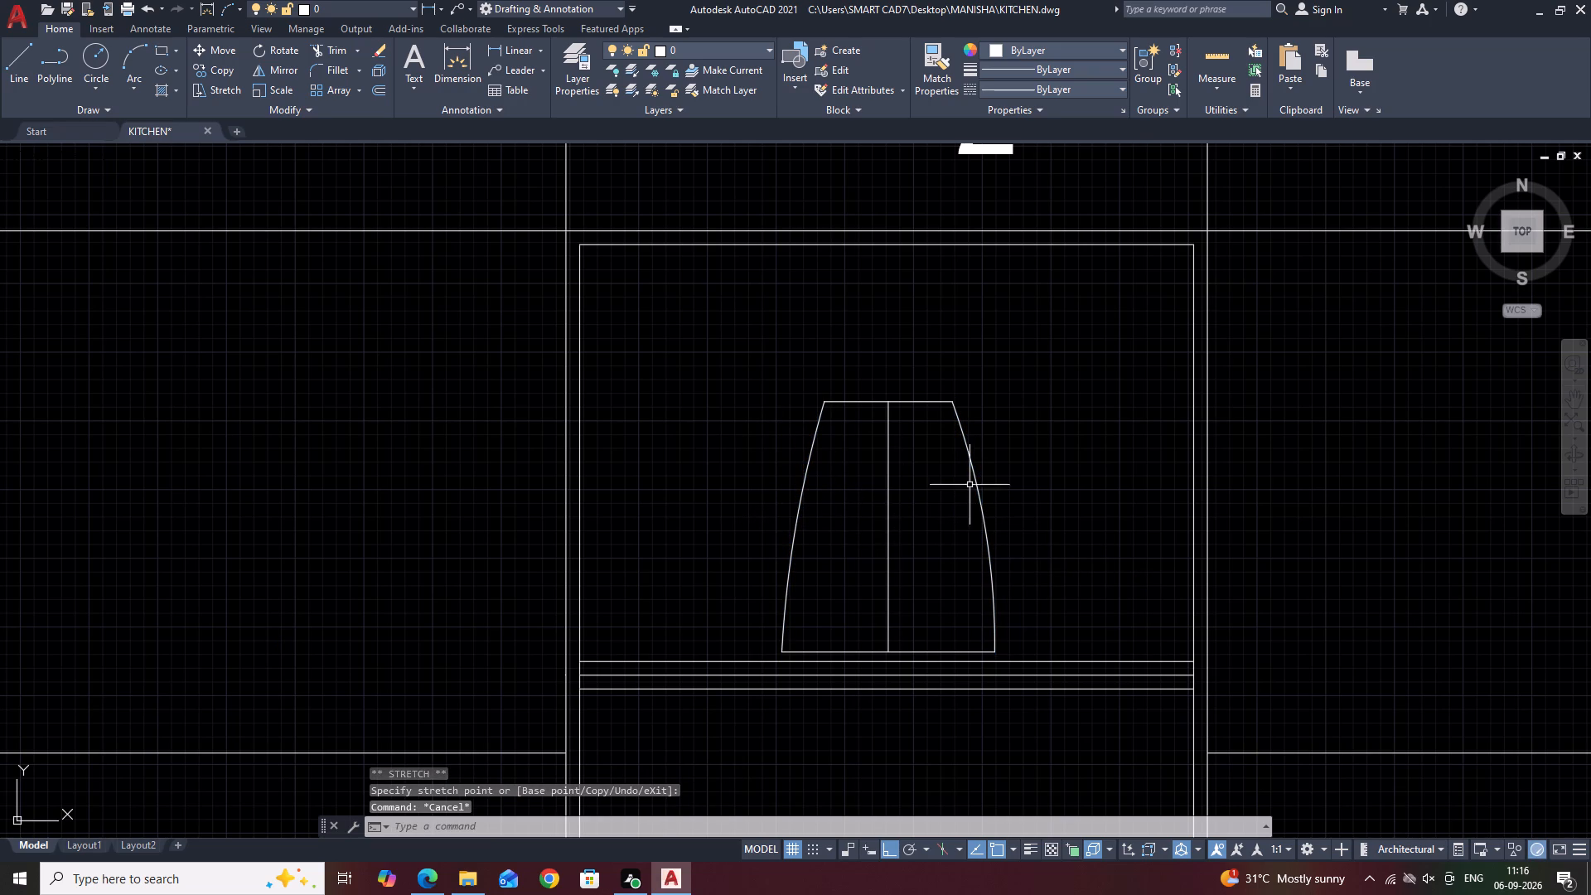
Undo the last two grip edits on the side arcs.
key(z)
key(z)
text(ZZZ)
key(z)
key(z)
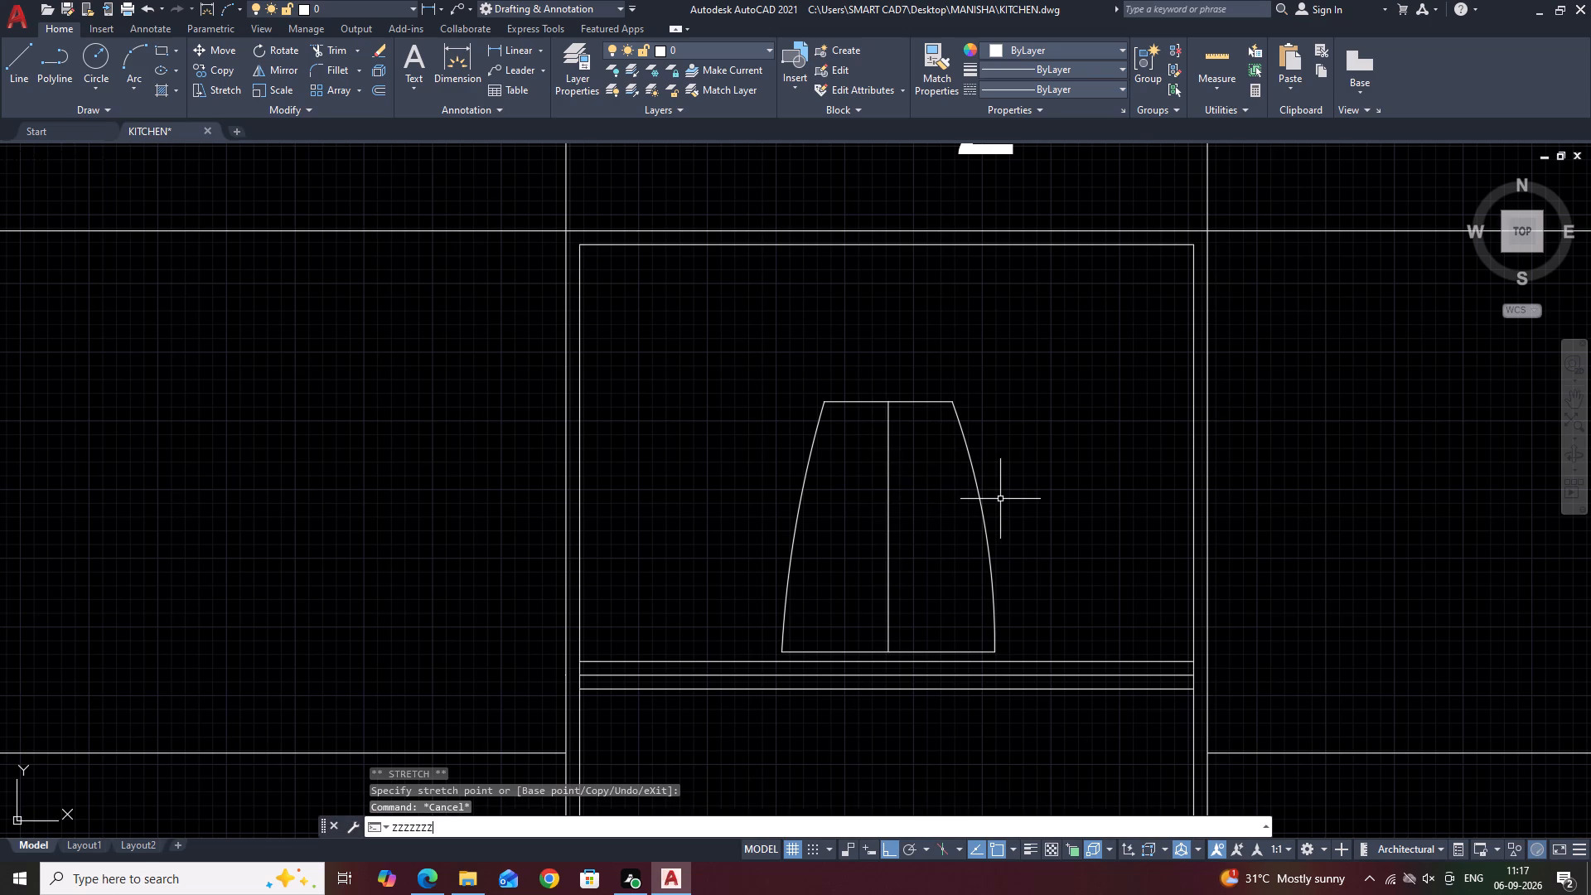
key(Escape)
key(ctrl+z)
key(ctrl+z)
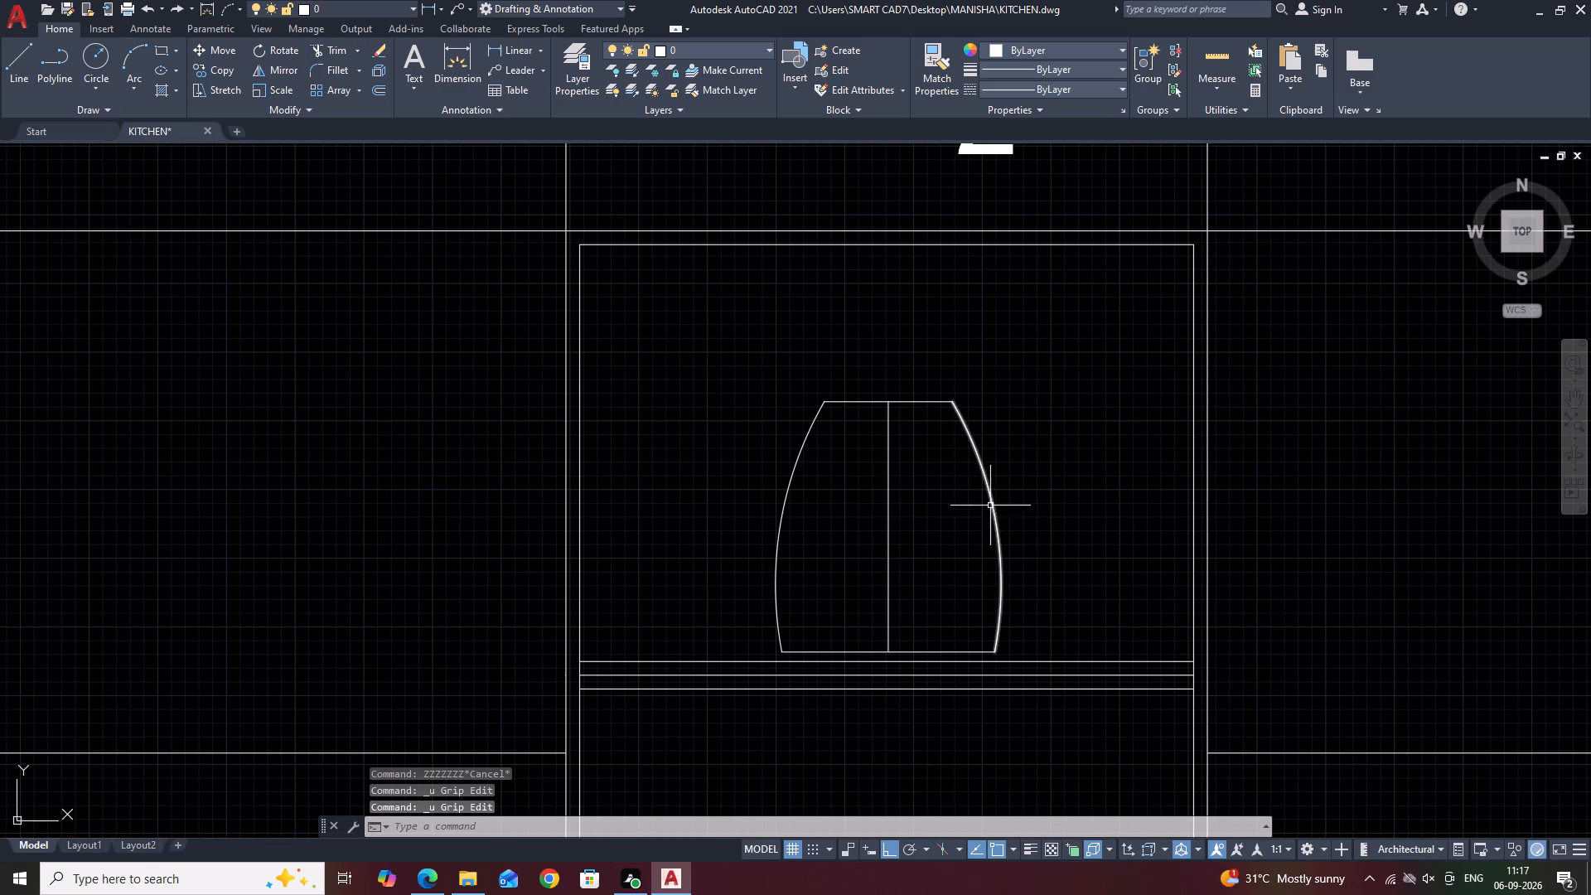
Flatten the vessel's left side arc by pulling its middle slightly inward.
drag(810, 491, 800, 481)
click(740, 417)
click(778, 525)
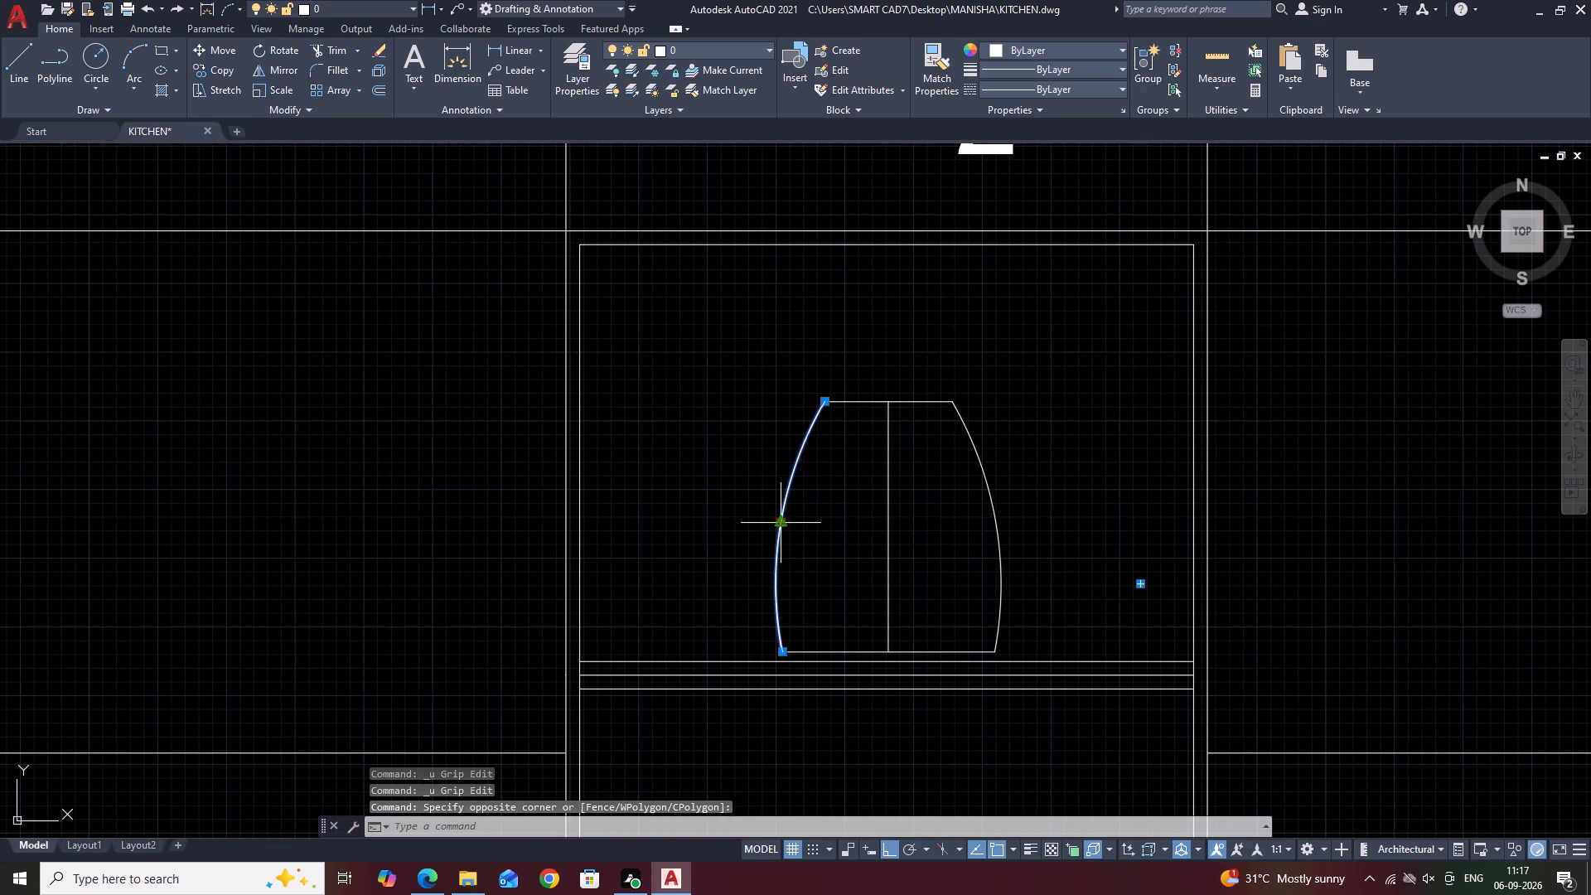
click(793, 530)
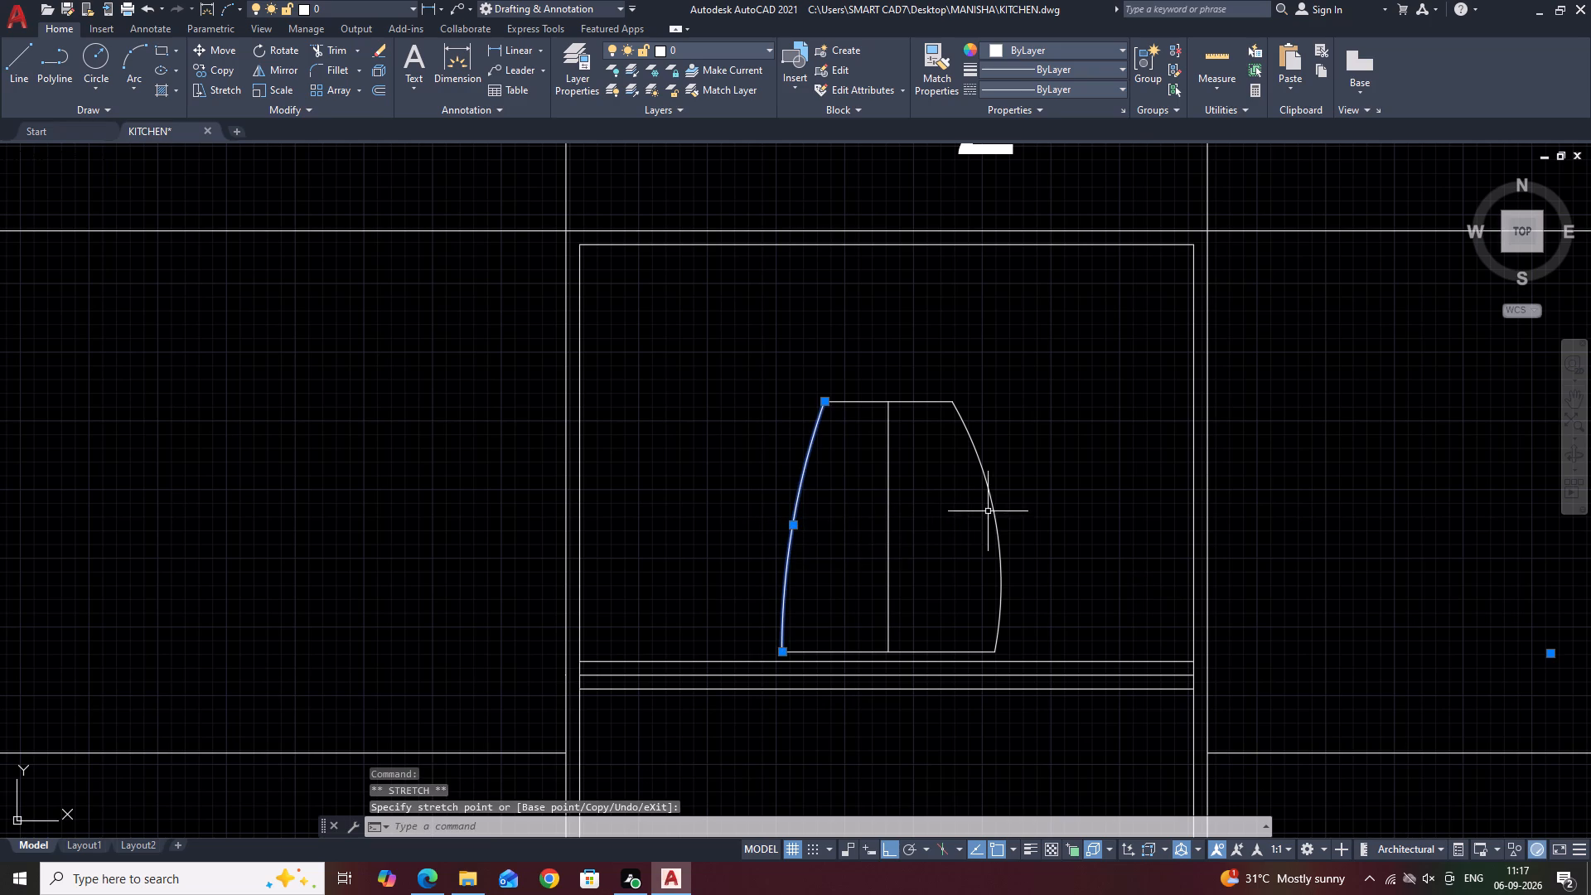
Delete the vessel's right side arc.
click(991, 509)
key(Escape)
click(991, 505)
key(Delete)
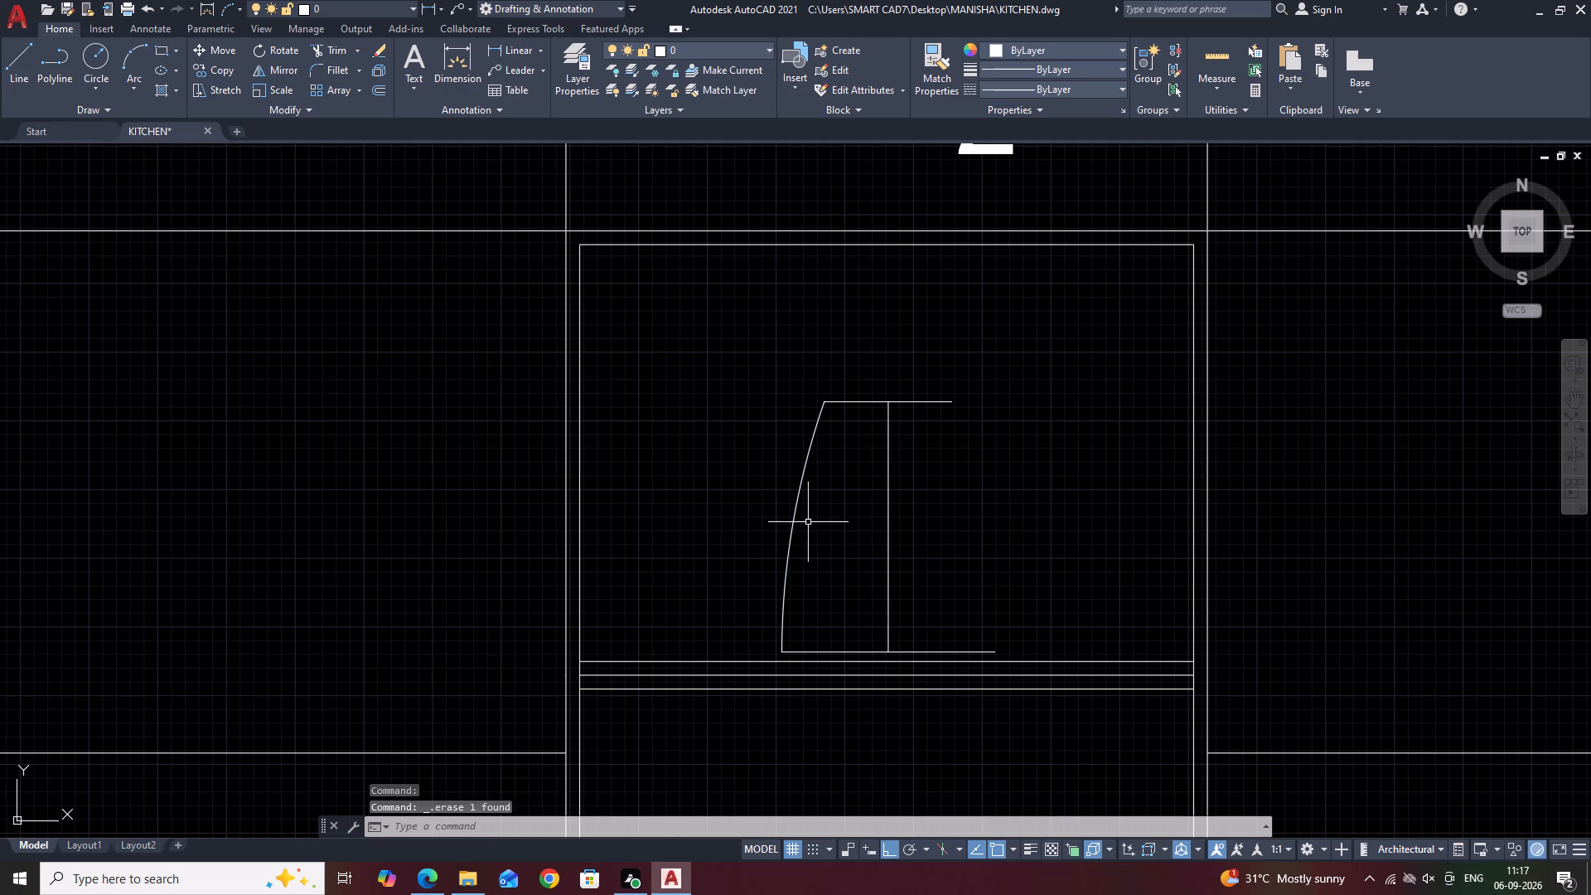
Mirror the flattened left side arc about the vertical centre line, keeping the source arc.
click(805, 520)
click(780, 463)
text(MI)
key(space)
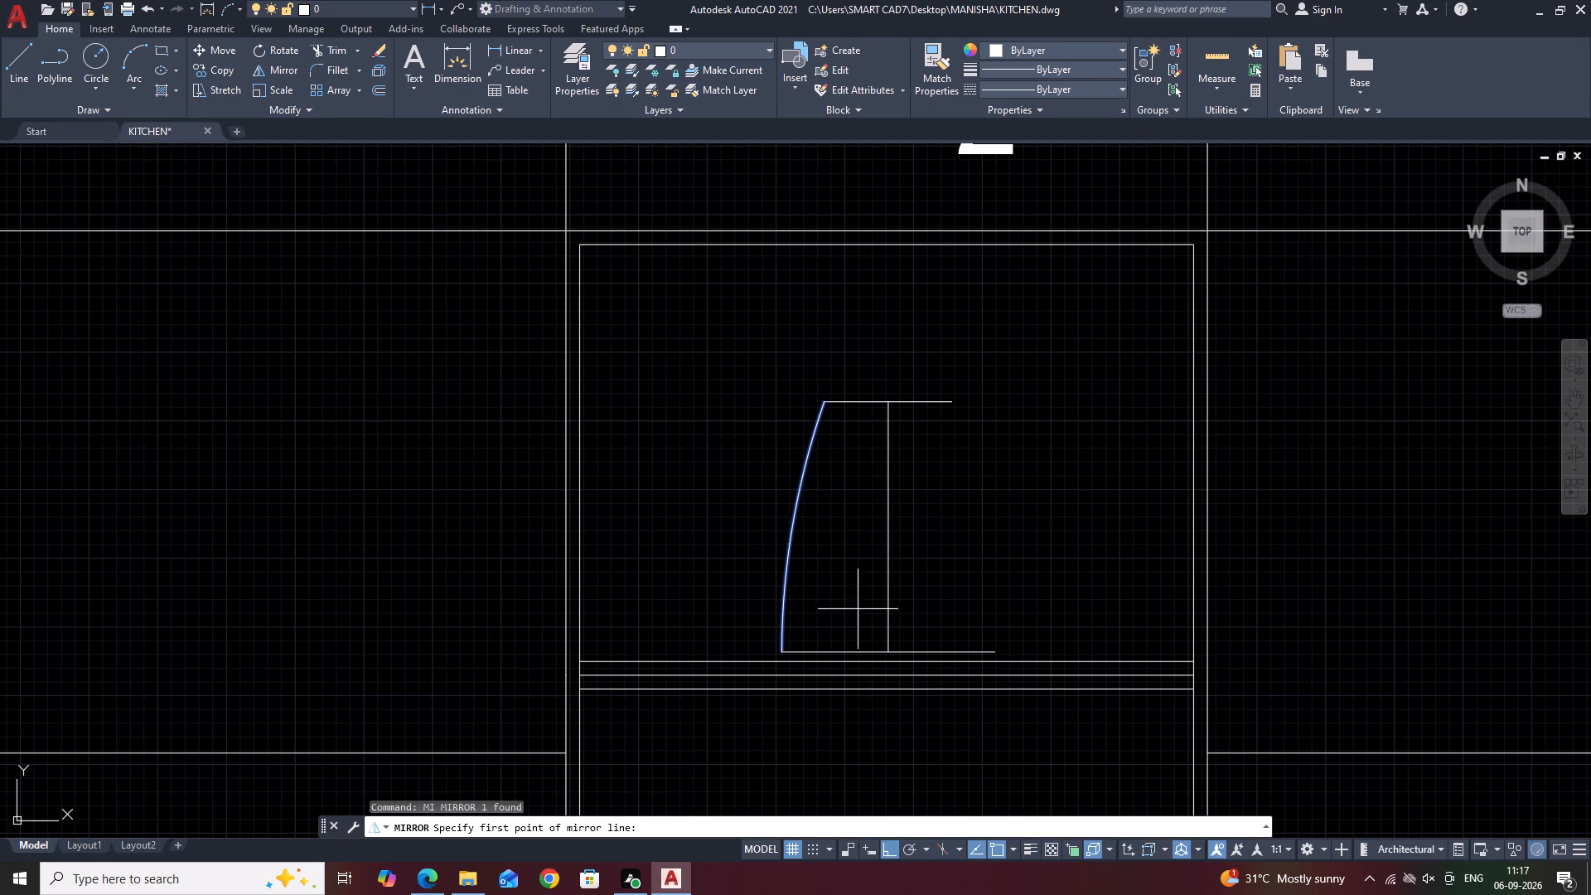
drag(883, 652, 890, 631)
click(891, 403)
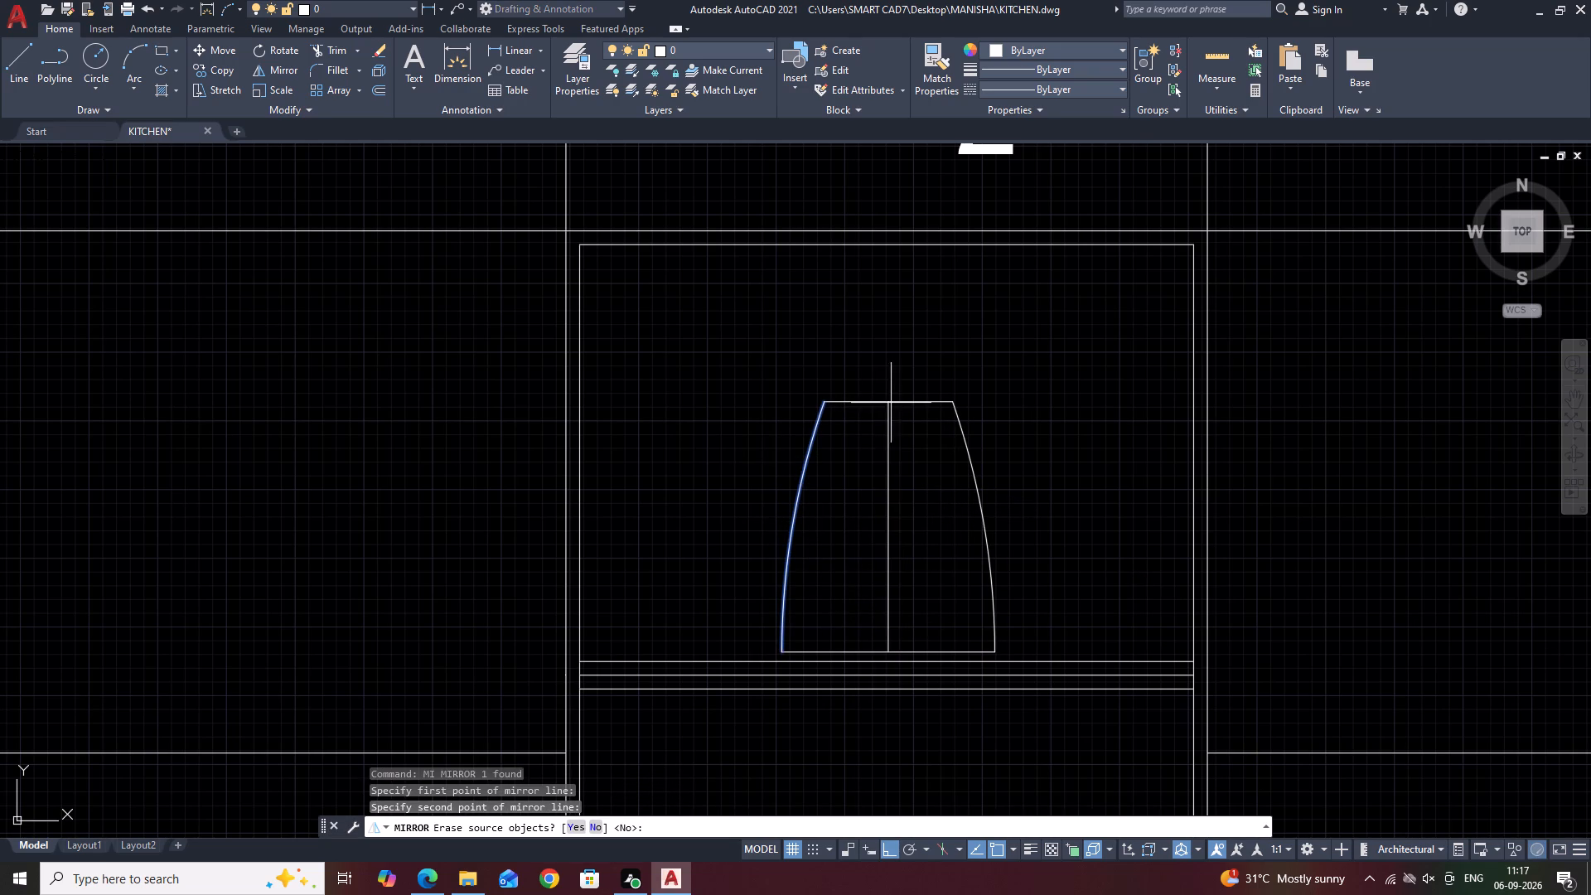
key(Return)
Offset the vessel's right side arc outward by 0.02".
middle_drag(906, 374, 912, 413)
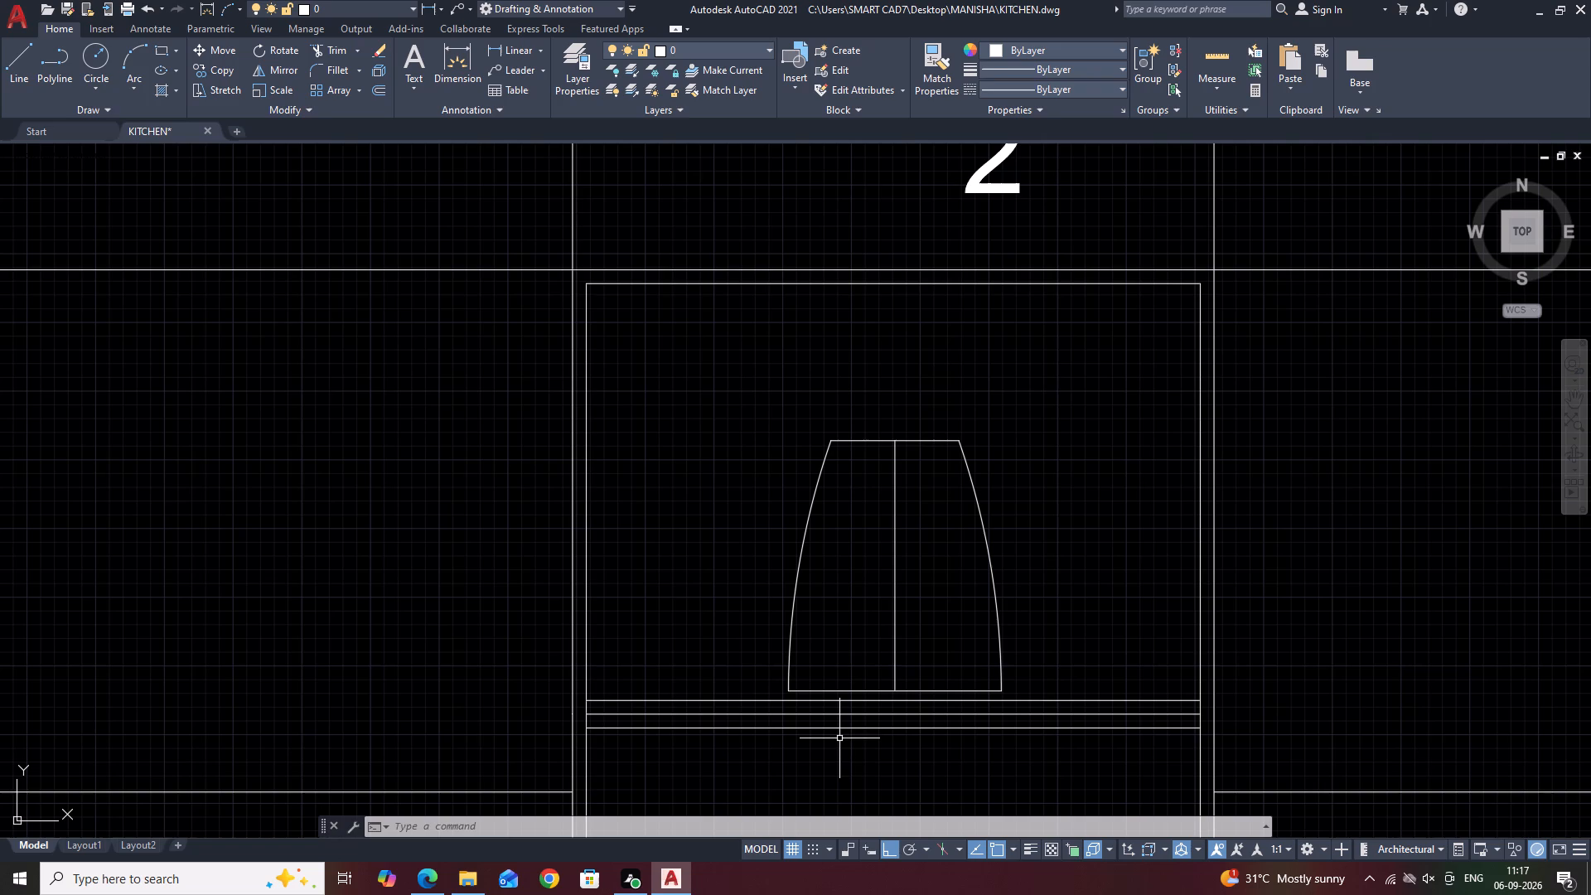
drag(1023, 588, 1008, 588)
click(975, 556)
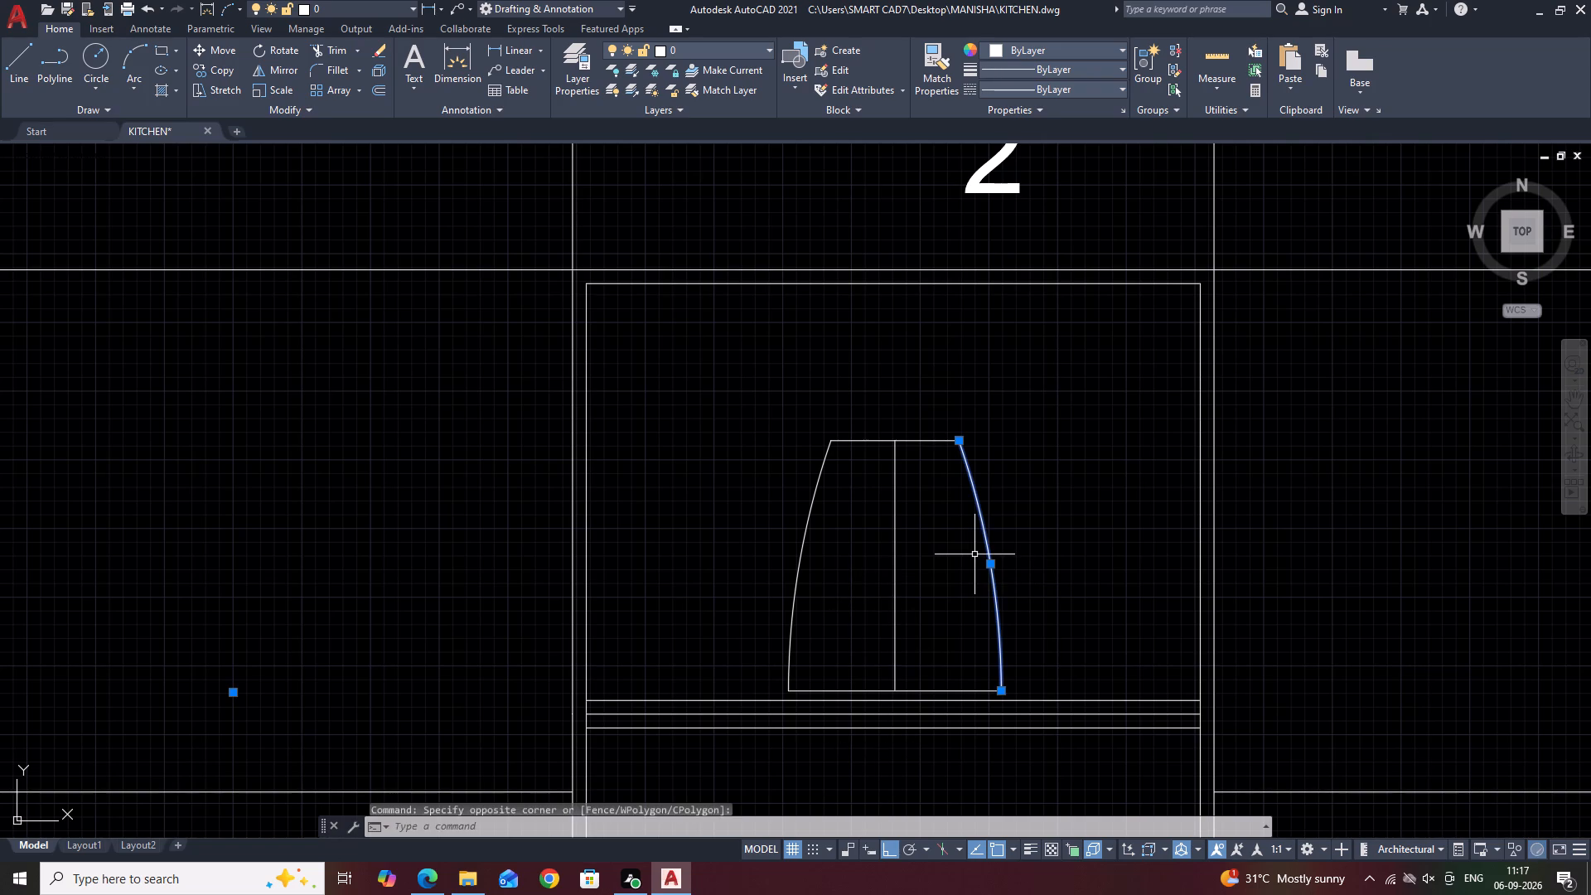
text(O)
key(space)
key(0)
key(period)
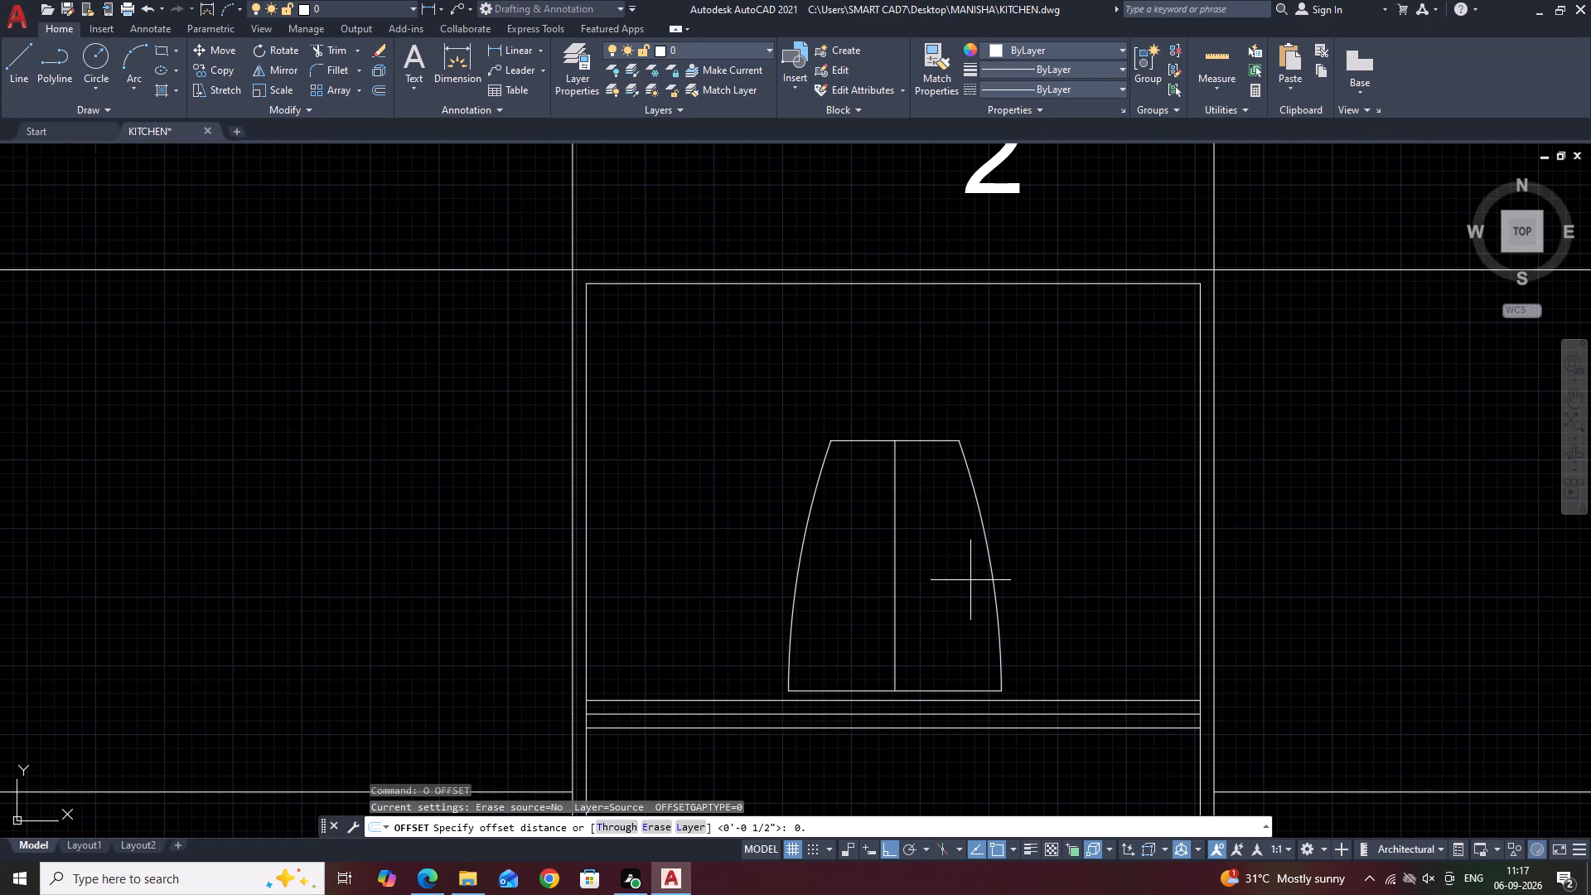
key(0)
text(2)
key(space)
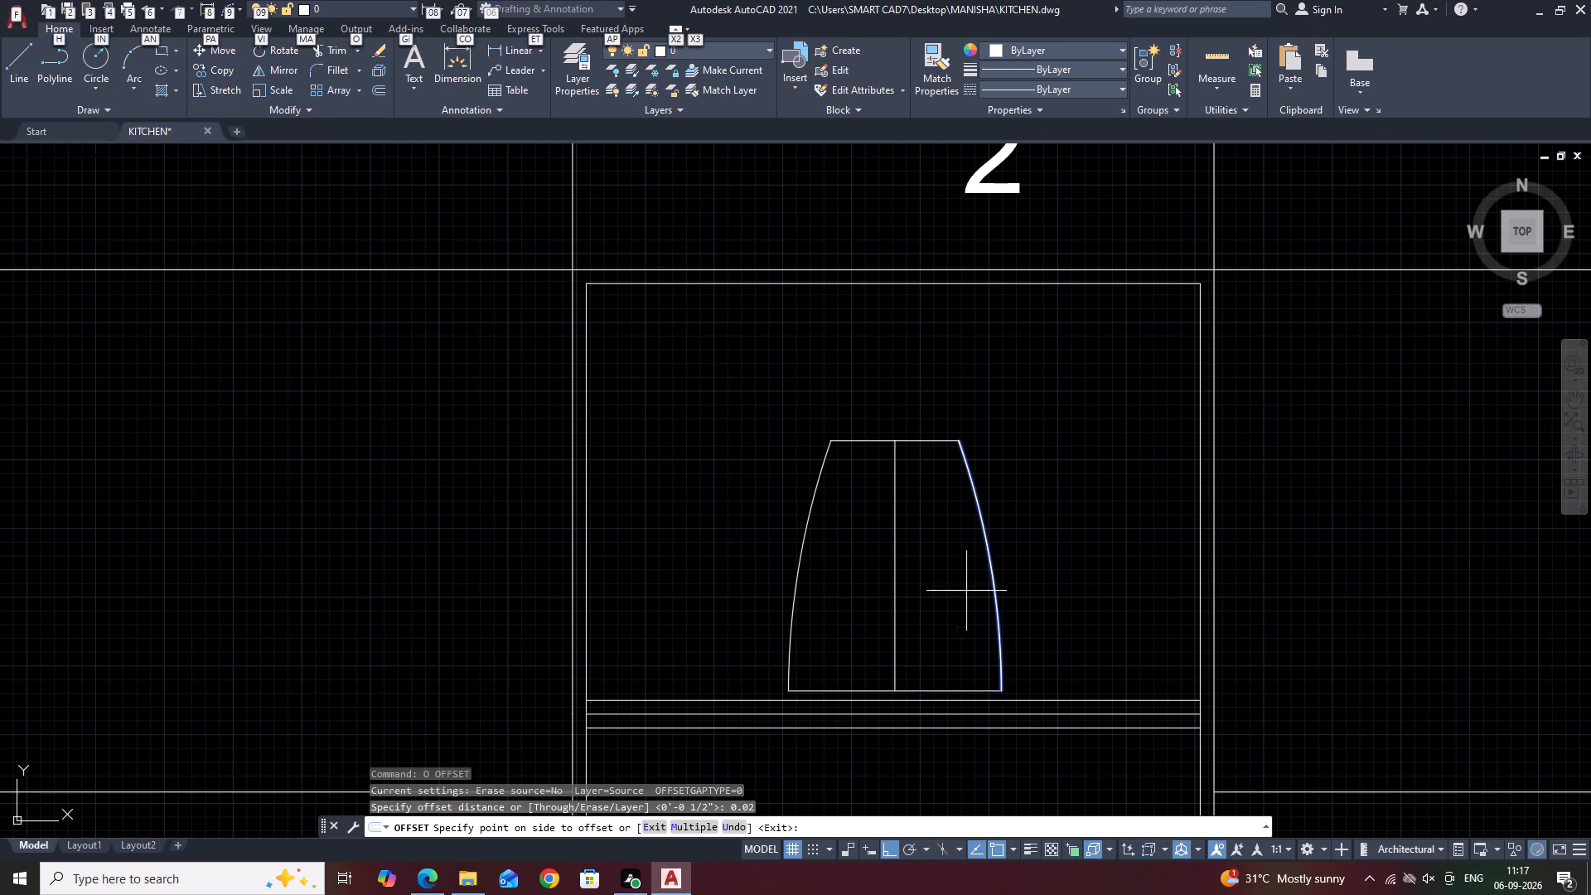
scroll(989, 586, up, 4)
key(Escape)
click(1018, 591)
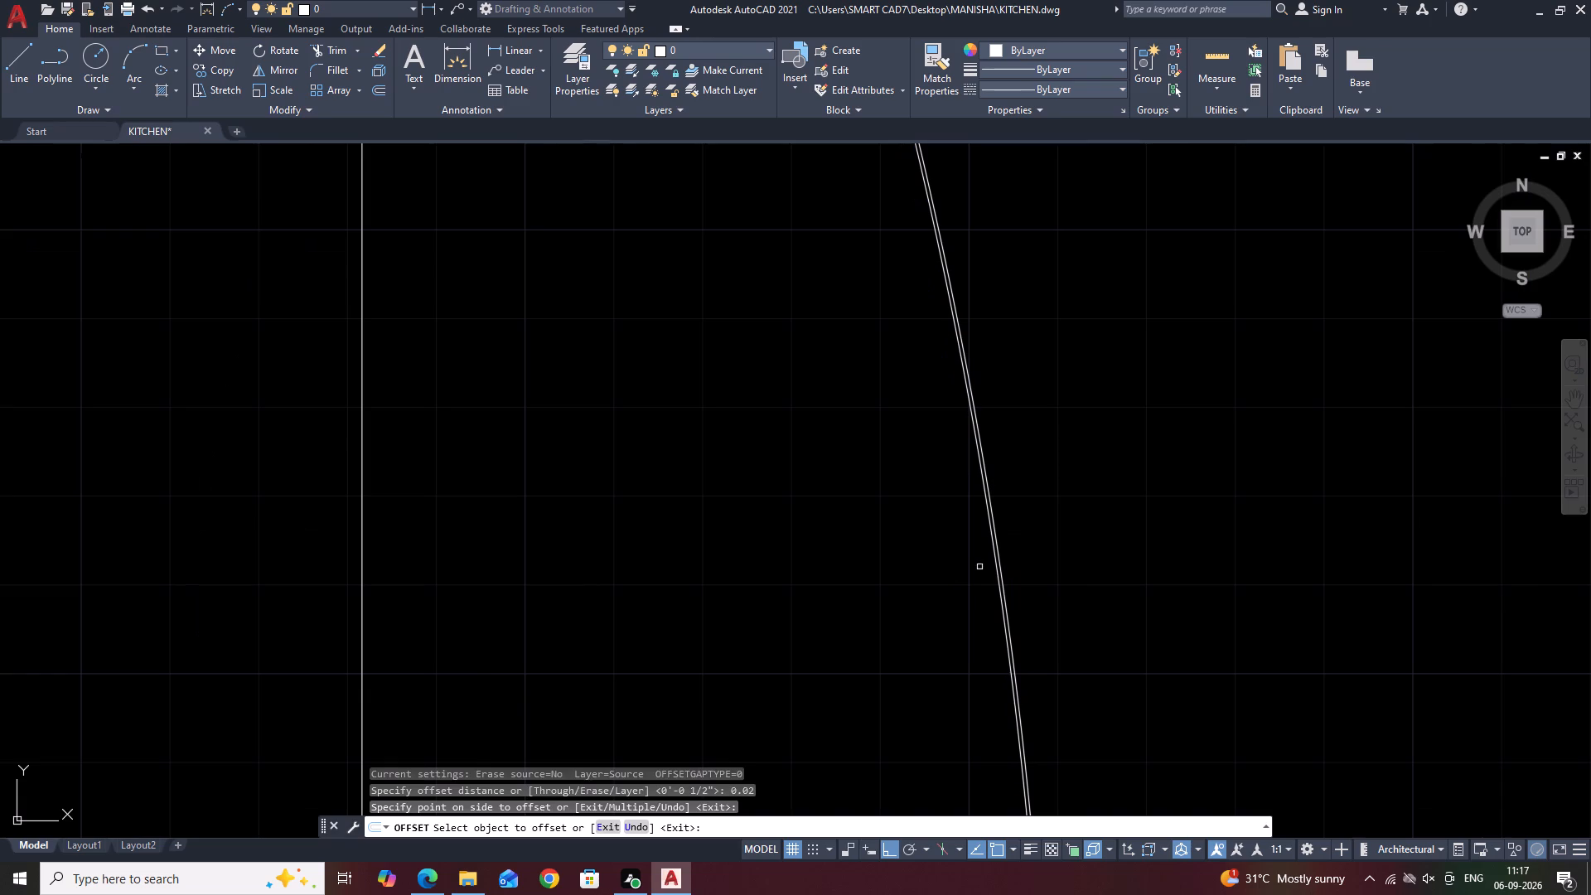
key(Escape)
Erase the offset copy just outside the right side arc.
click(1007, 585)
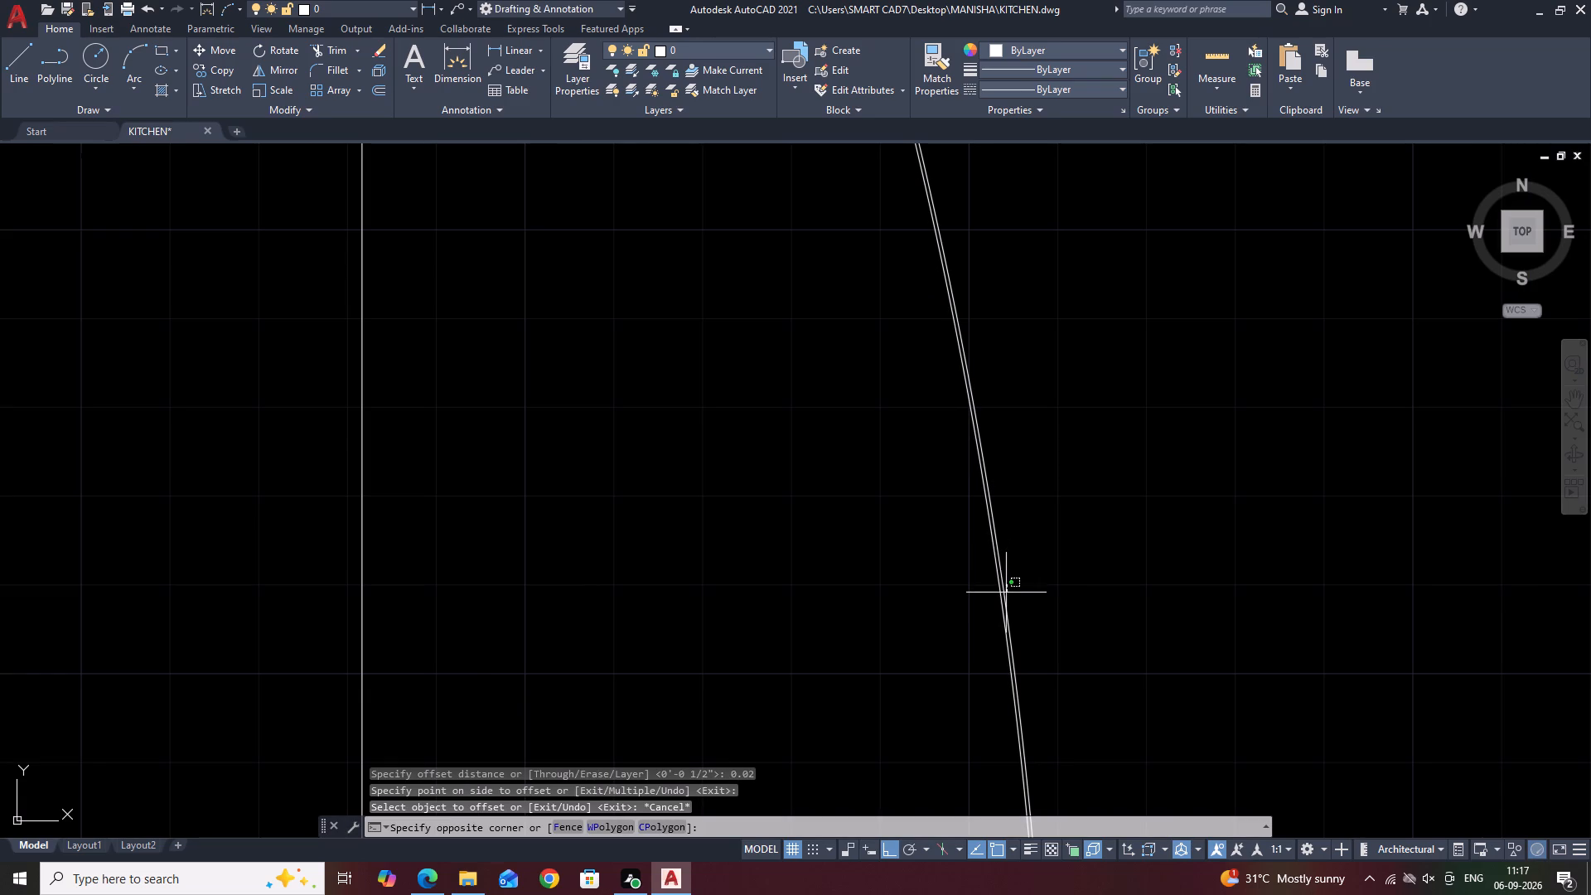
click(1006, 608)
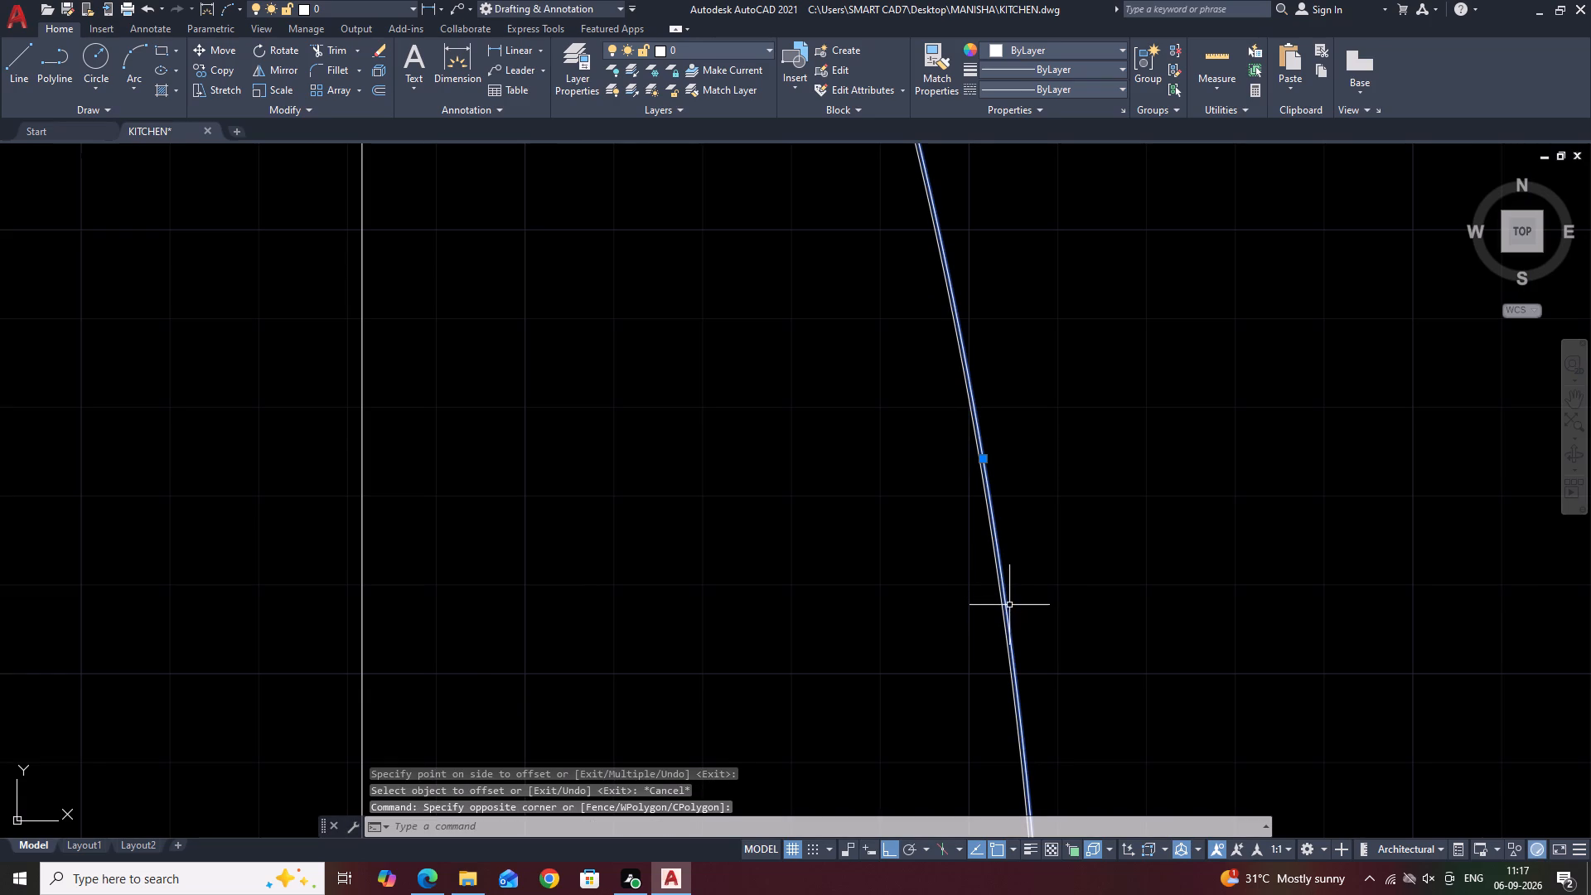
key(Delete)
Offset the vessel's left and right side arcs inward by 0.25".
scroll(1028, 653, down, 3)
drag(1029, 629, 997, 613)
click(945, 566)
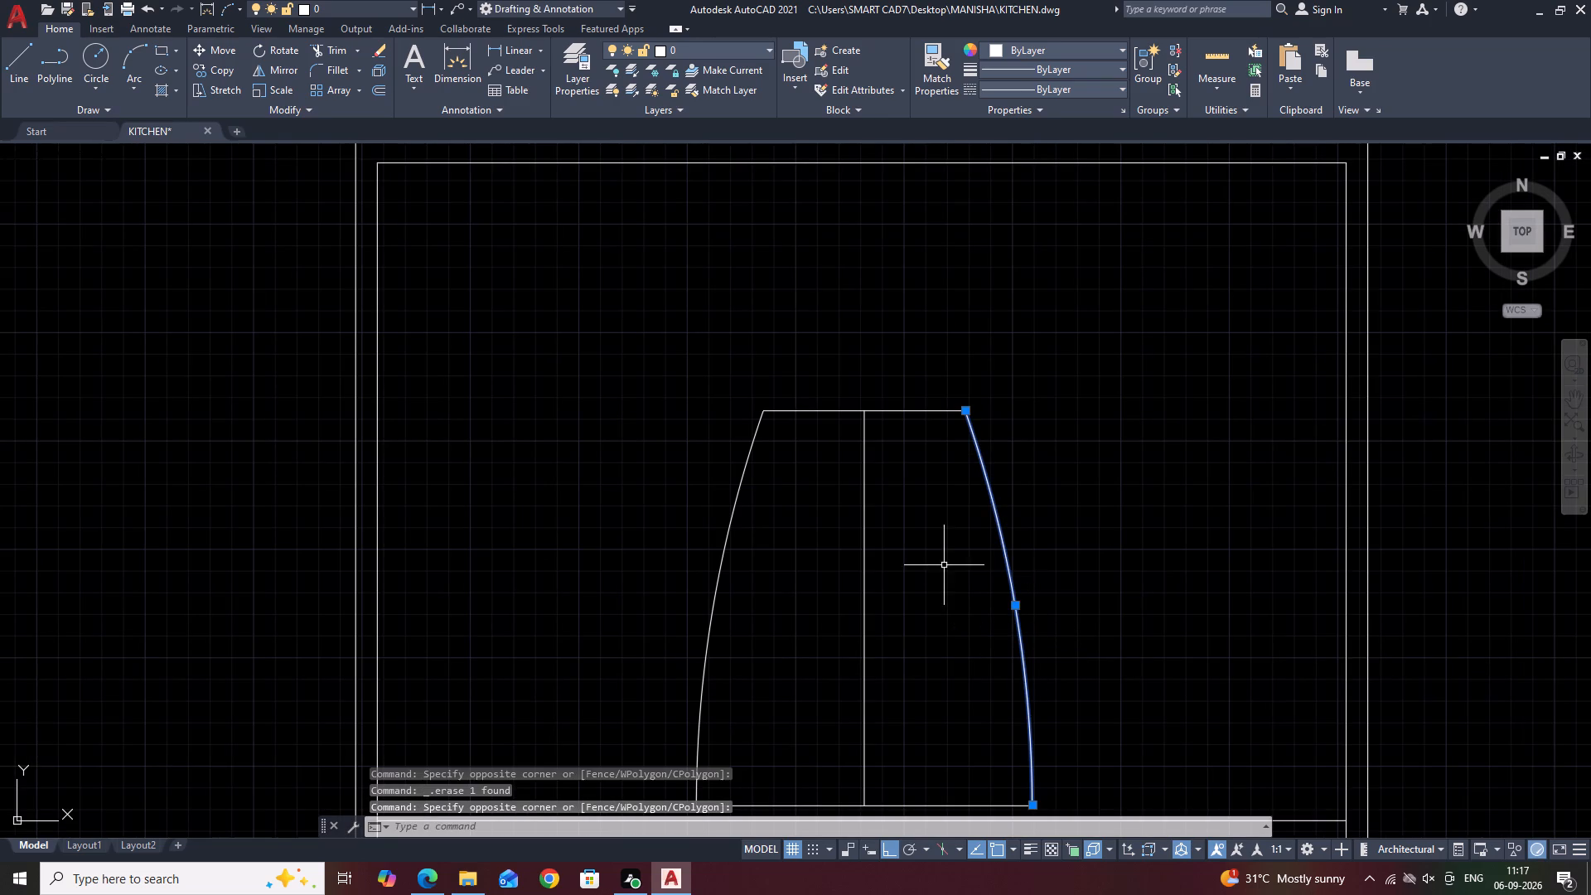
text(O 0.)
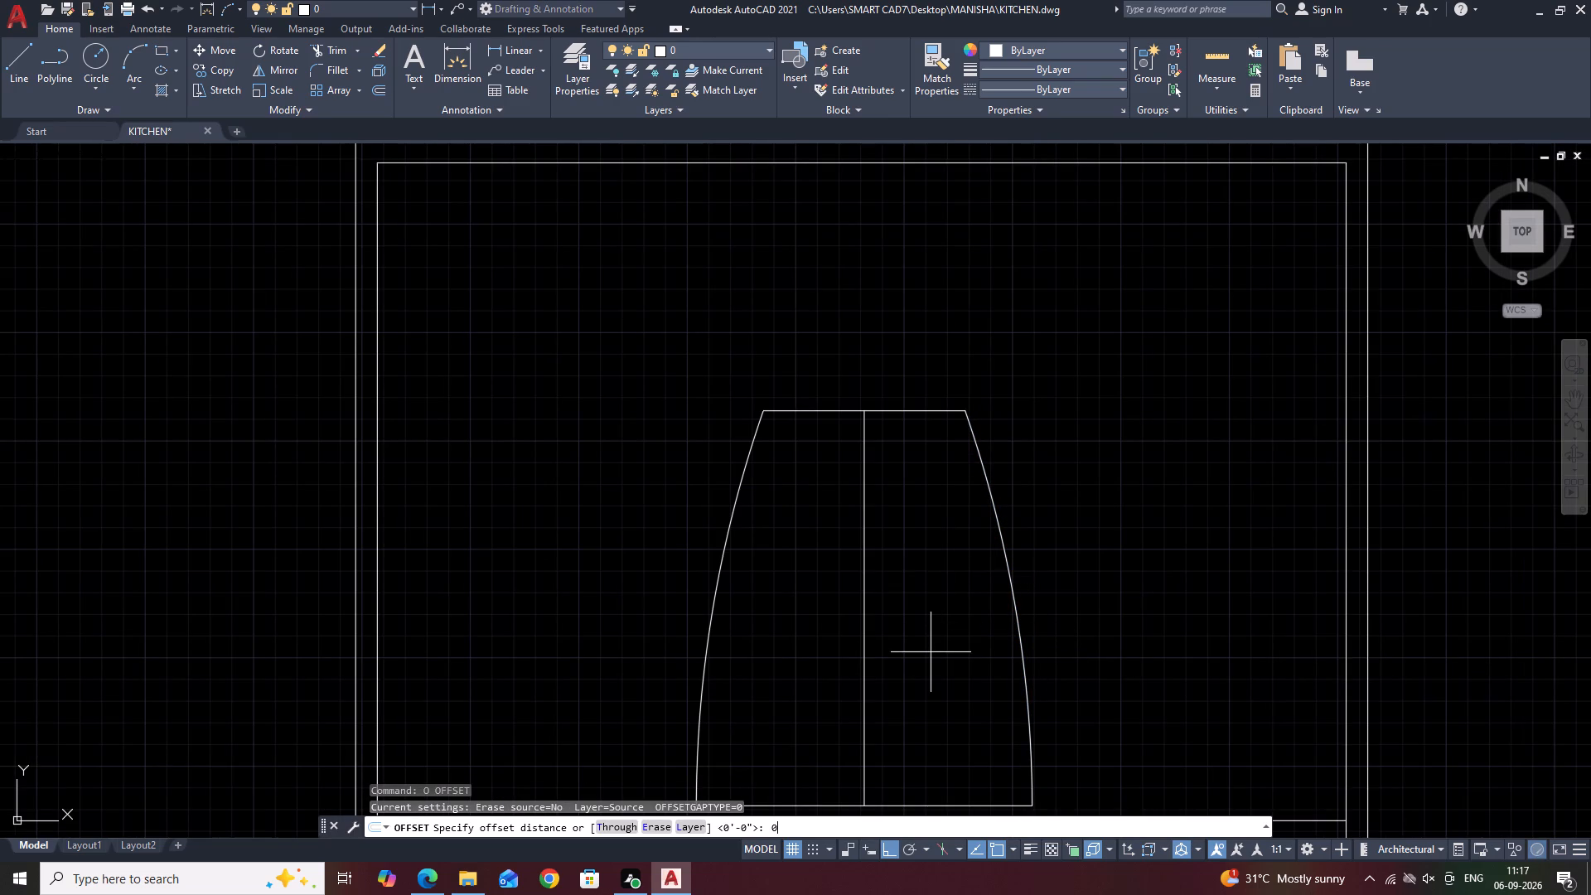
text(25)
key(space)
click(931, 652)
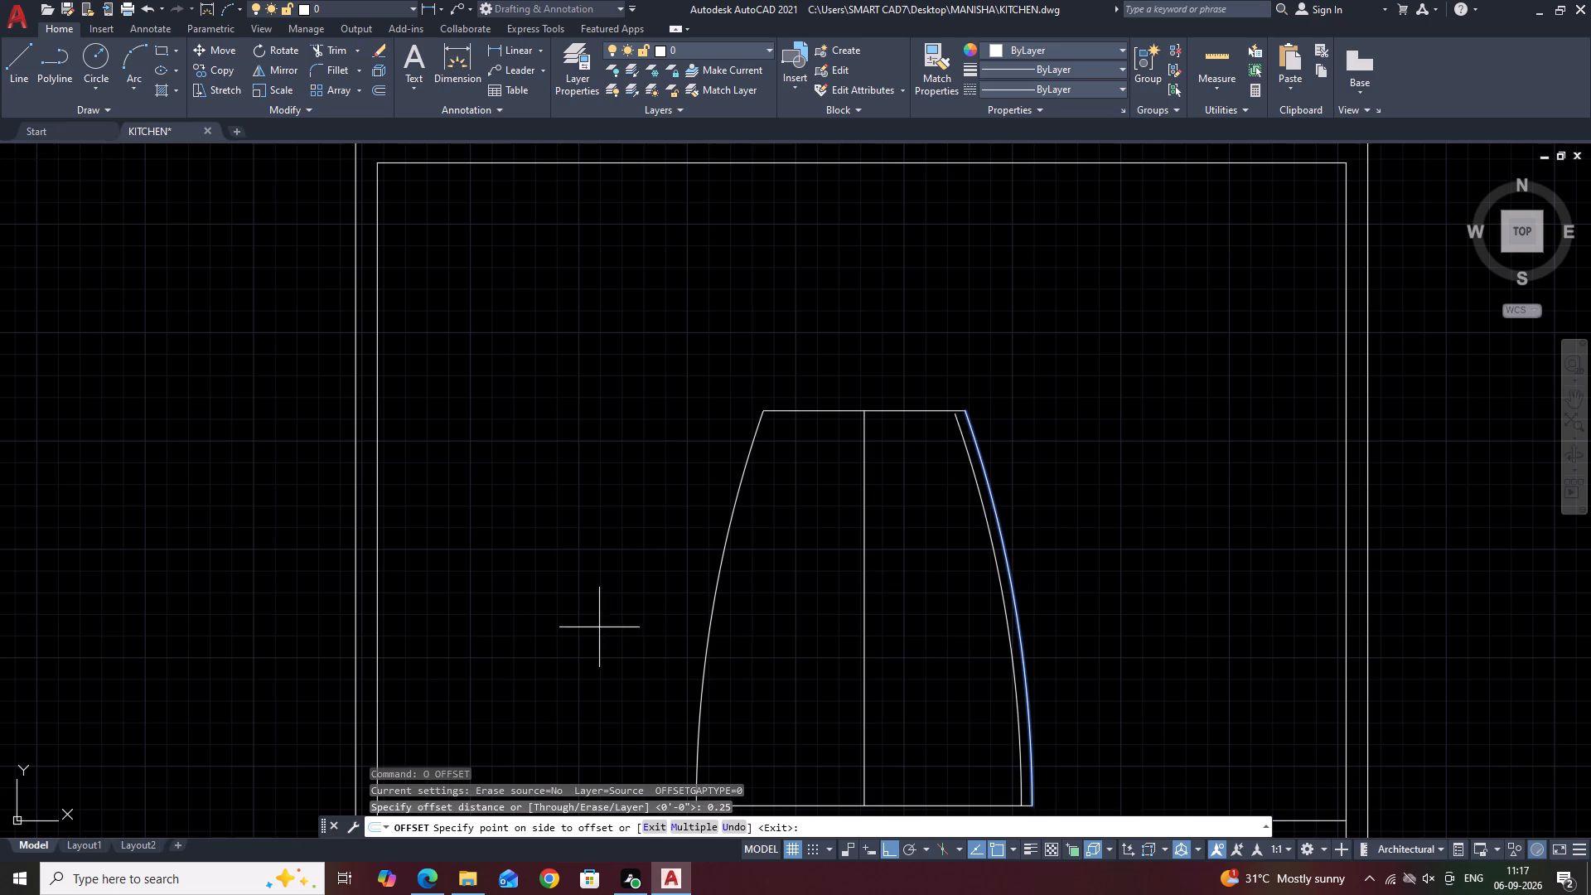
key(space)
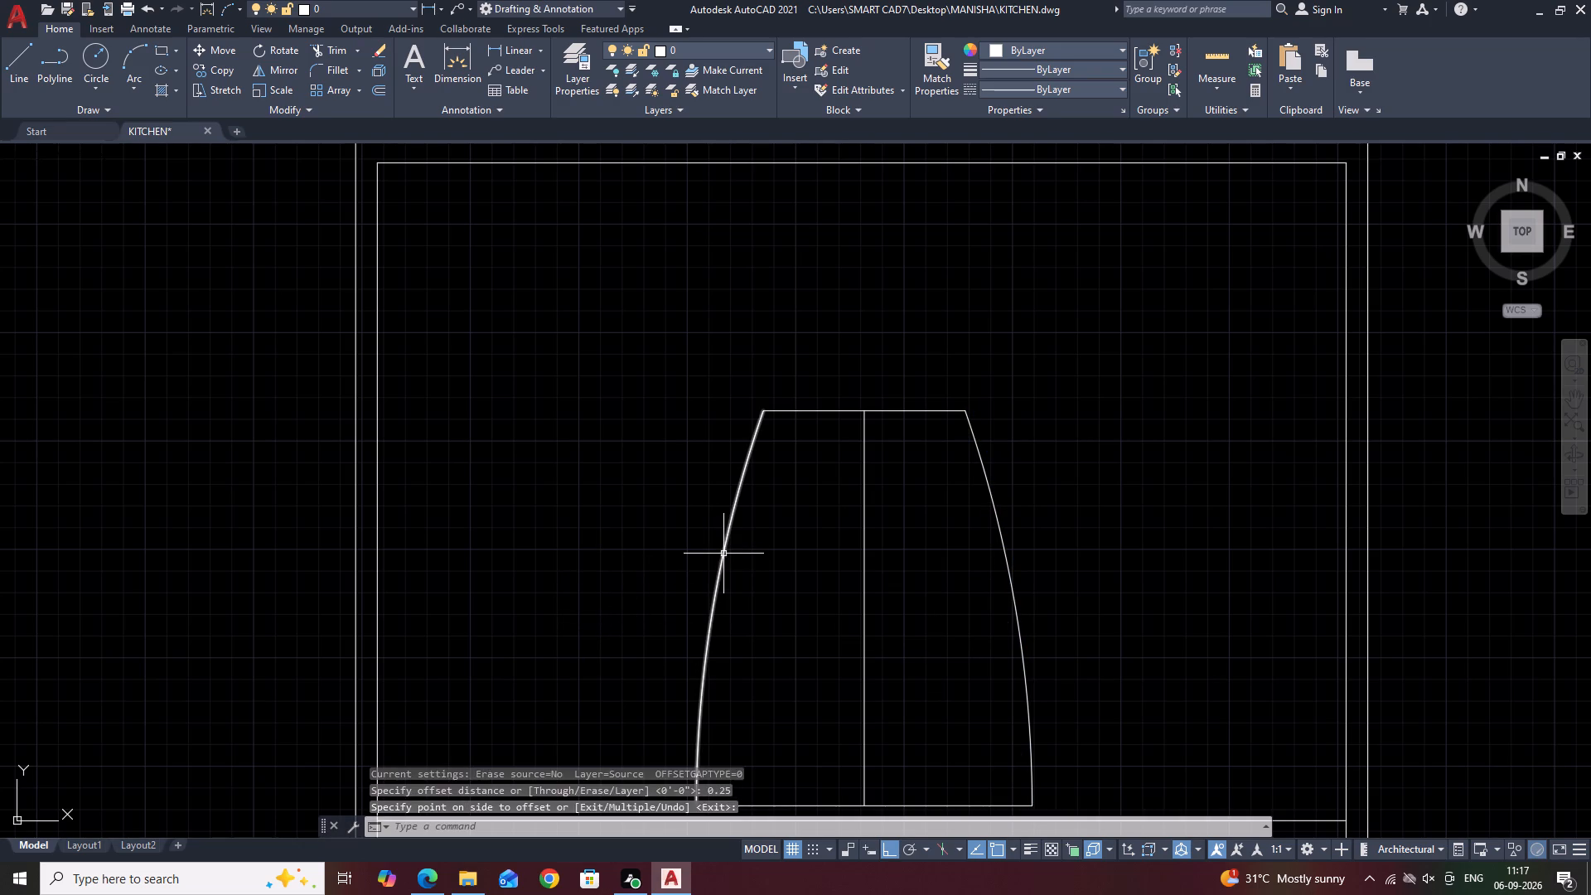
click(723, 554)
key(space)
key(space)
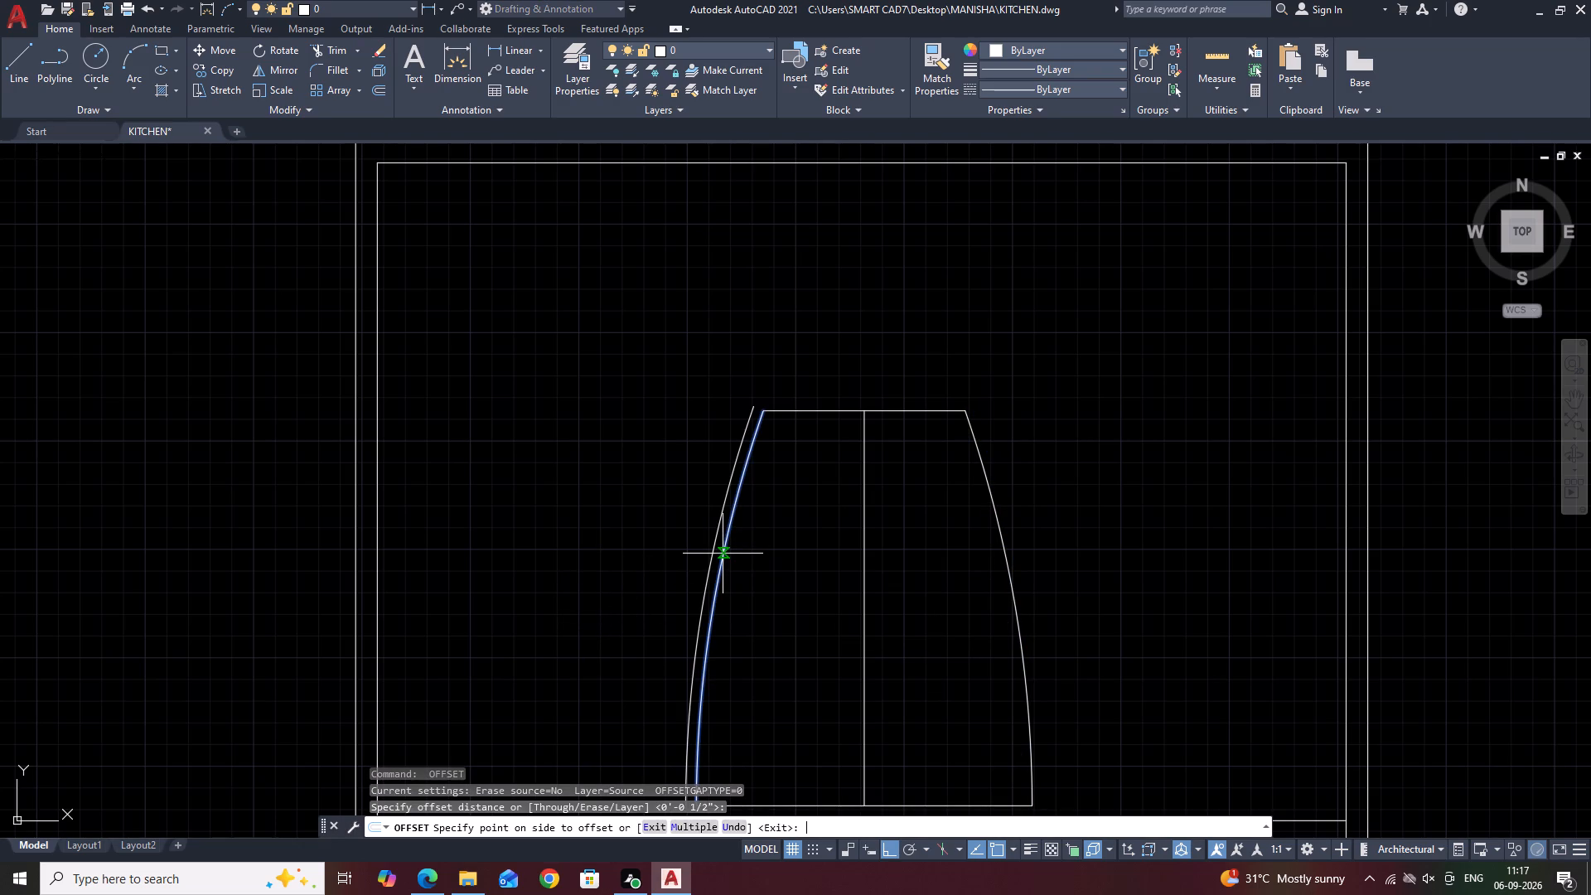
click(758, 569)
scroll(800, 564, down, 1)
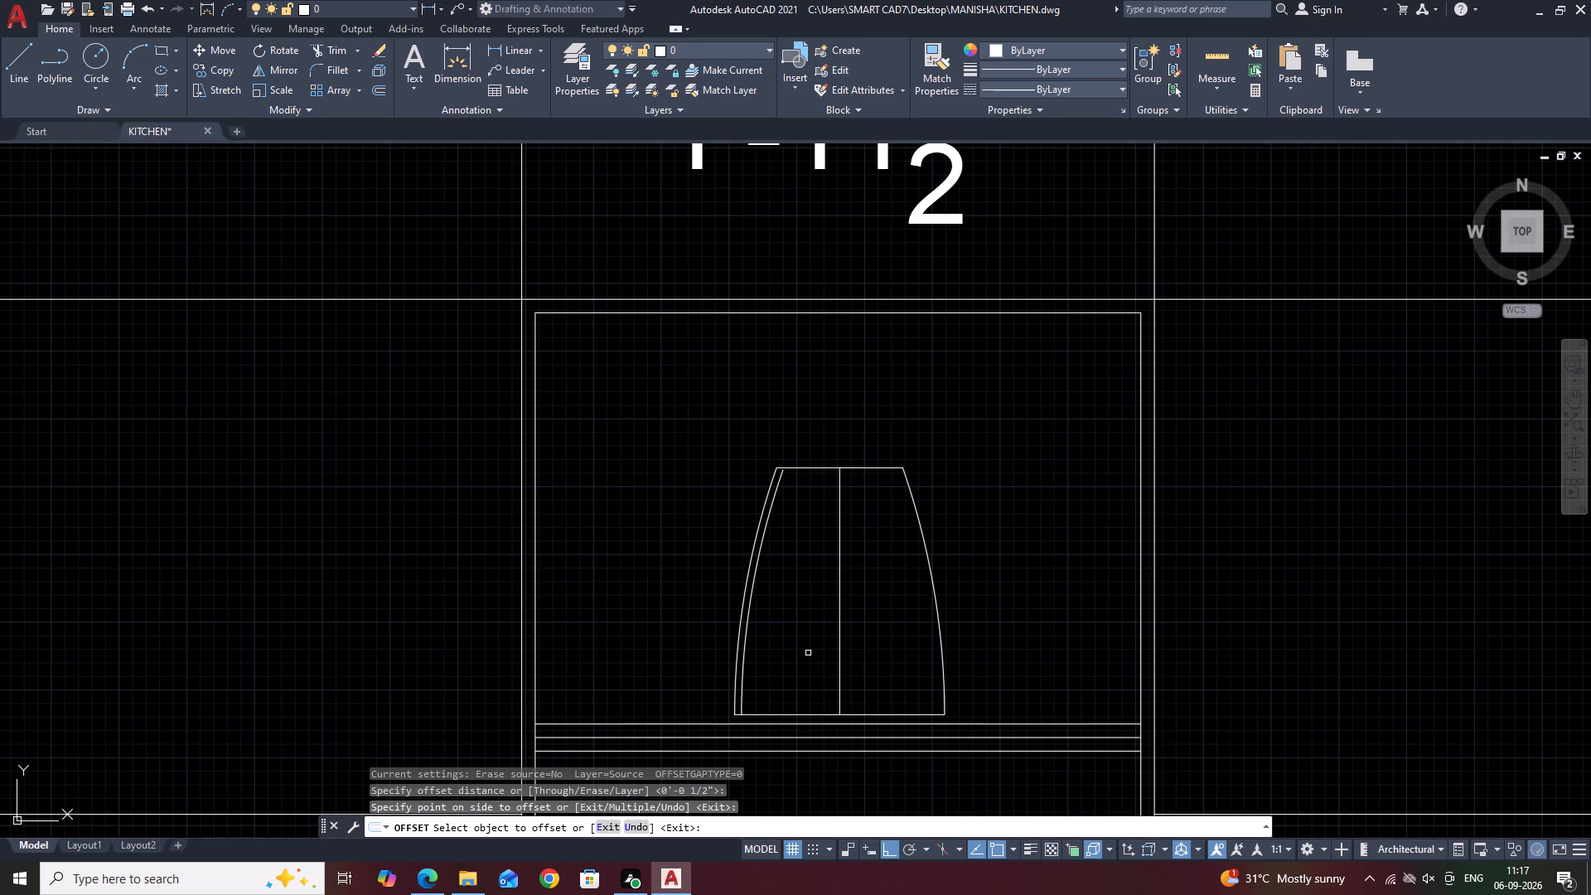
scroll(751, 593, up, 1)
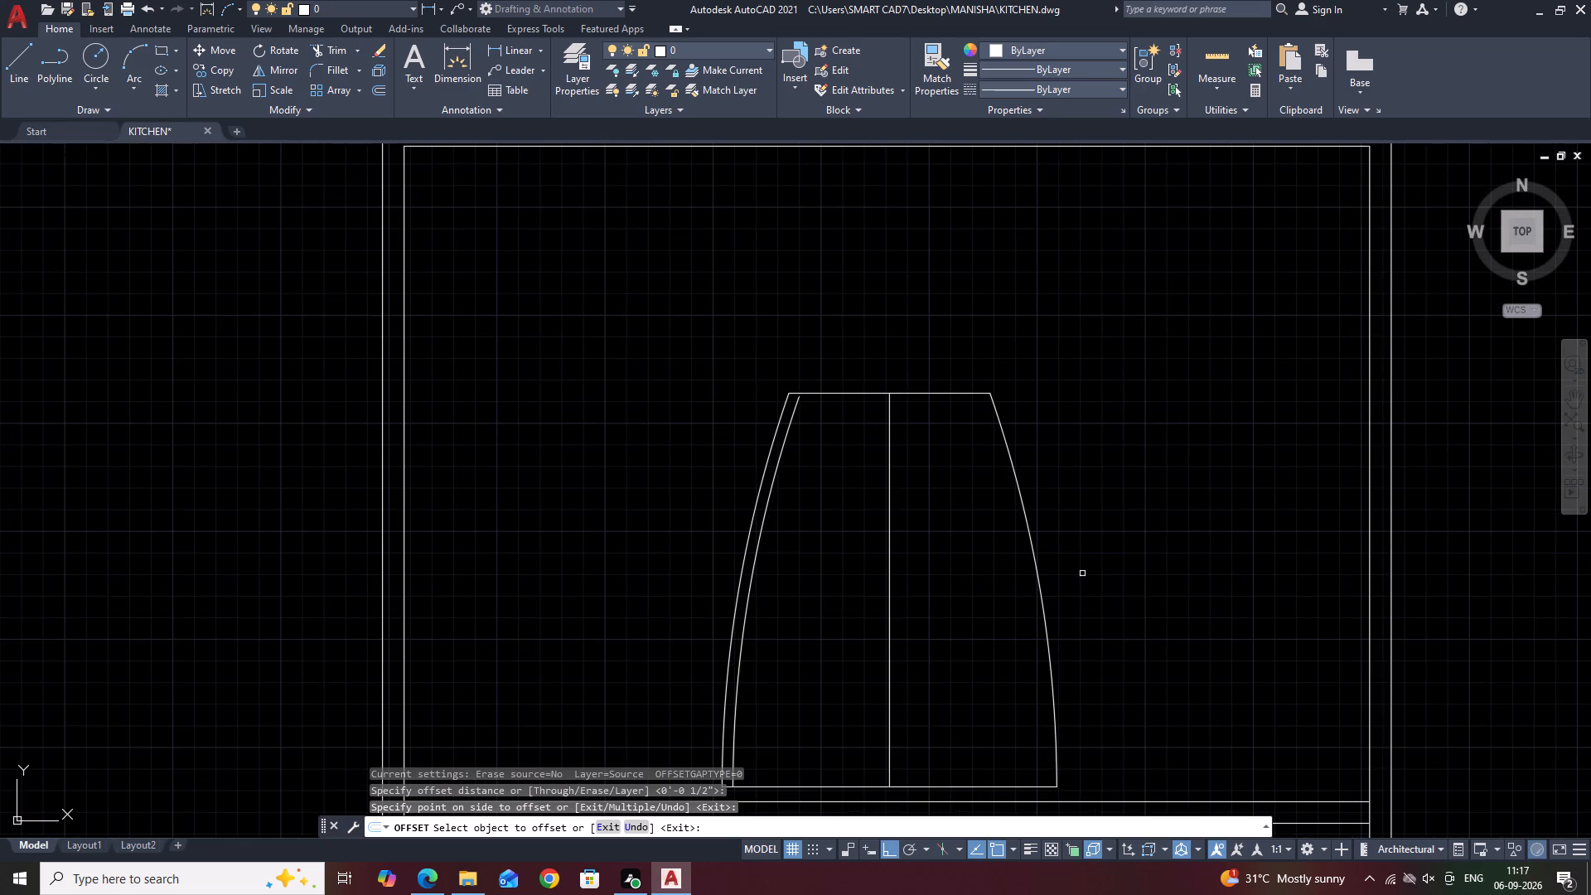
click(1032, 548)
click(1006, 564)
Offset the two new inner arcs inward by a further 0.25" on each side.
middle_drag(991, 622, 991, 617)
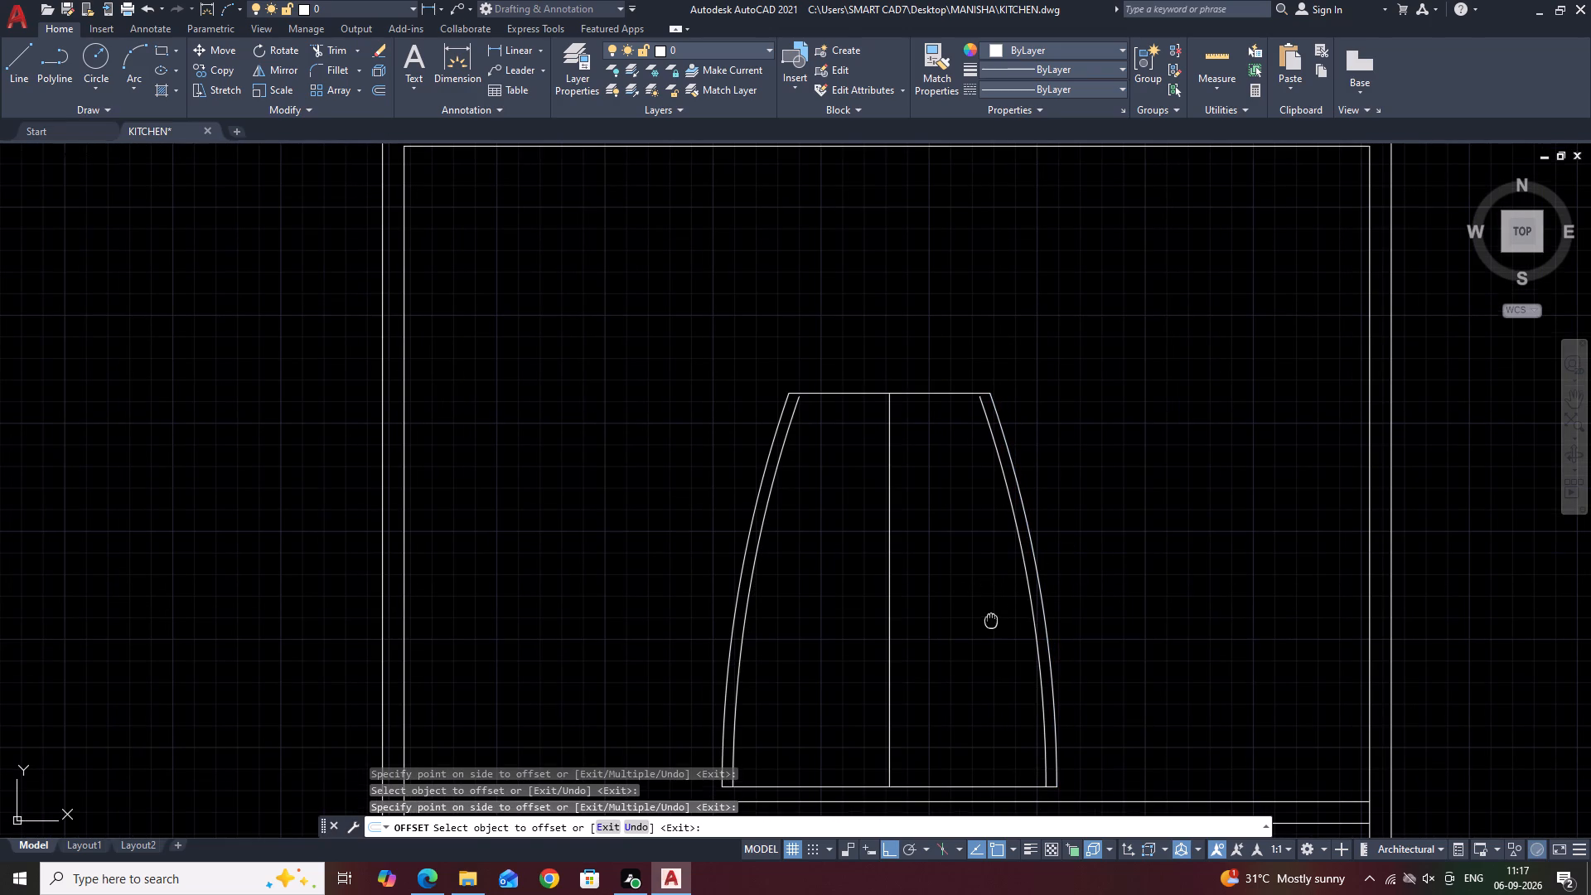
middle_drag(991, 617, 992, 571)
middle_drag(982, 568, 1010, 630)
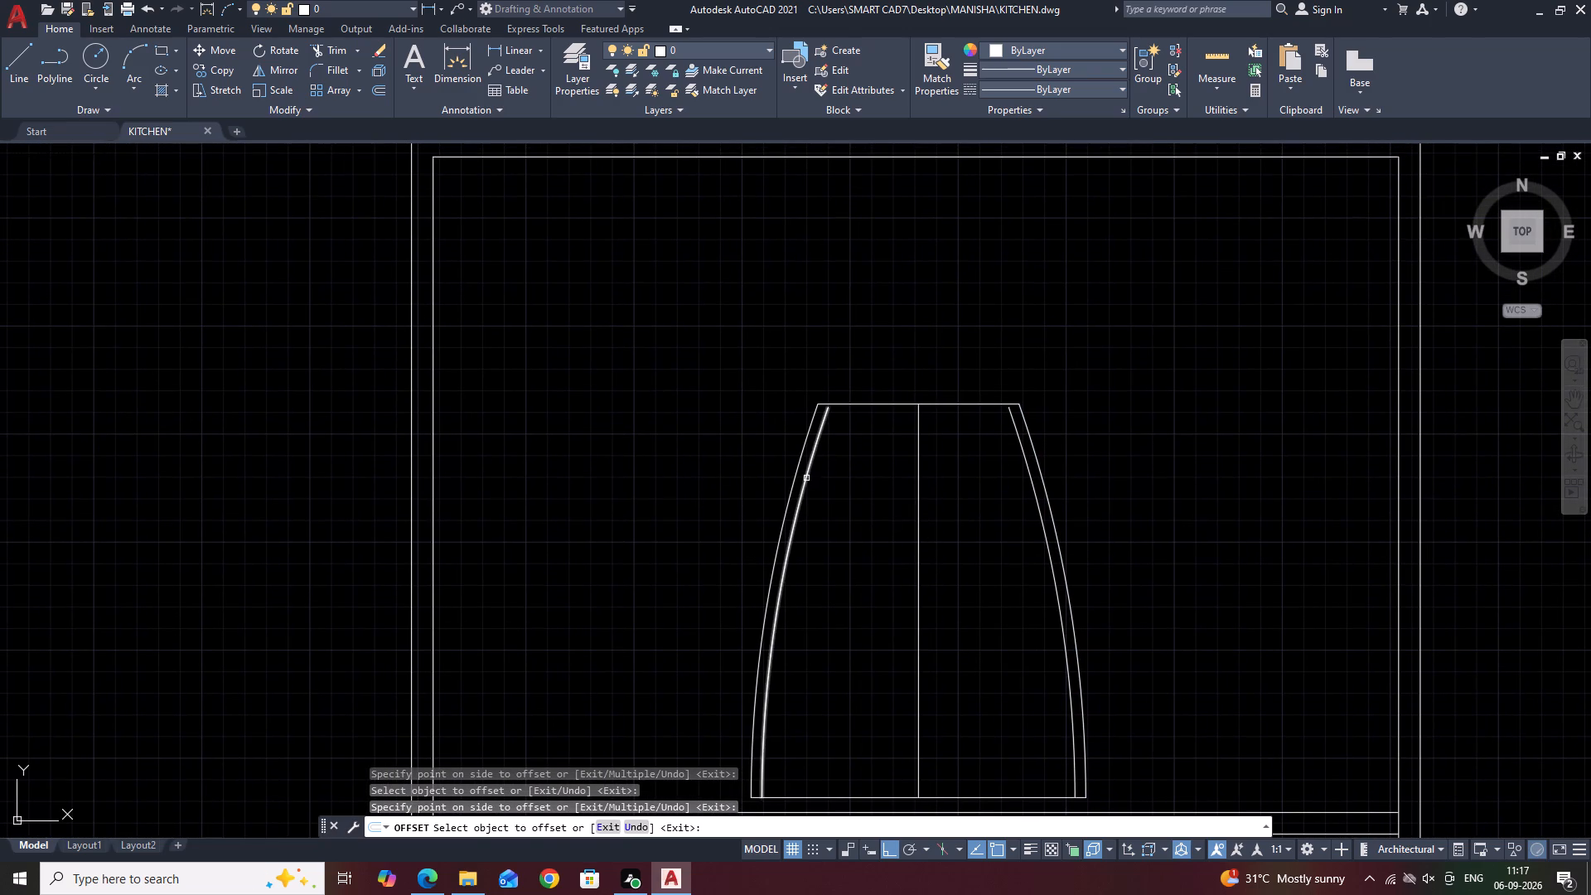
click(806, 478)
click(848, 513)
click(1040, 507)
click(1025, 526)
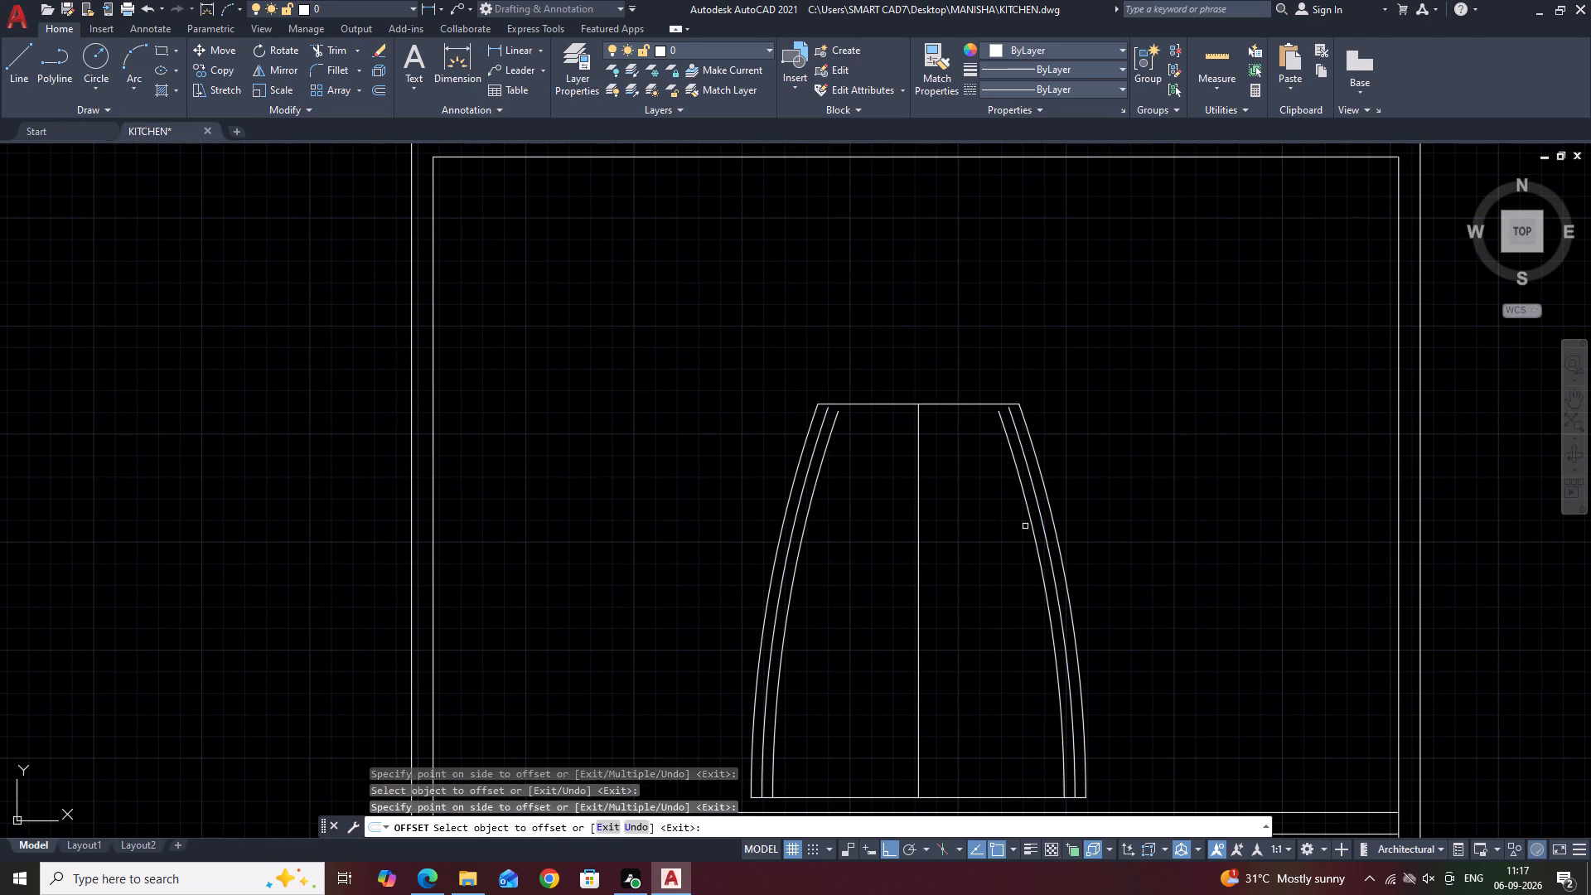
key(Escape)
Extend the vessel's four inner contour arcs, two on each side, up to its top edge.
text(EX)
key(space)
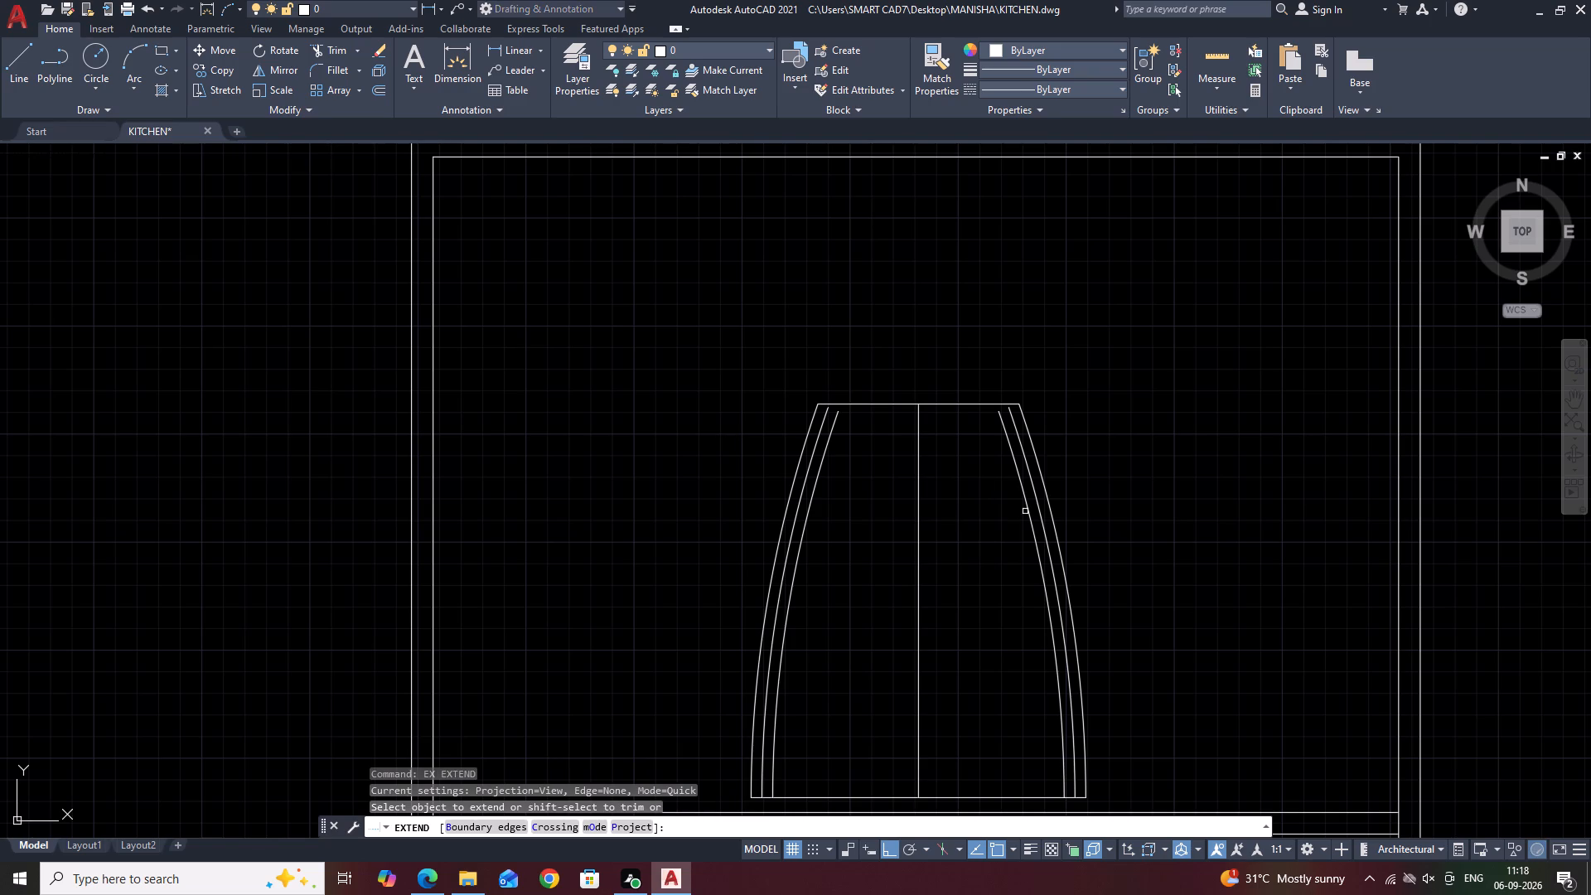
click(1024, 504)
click(1035, 495)
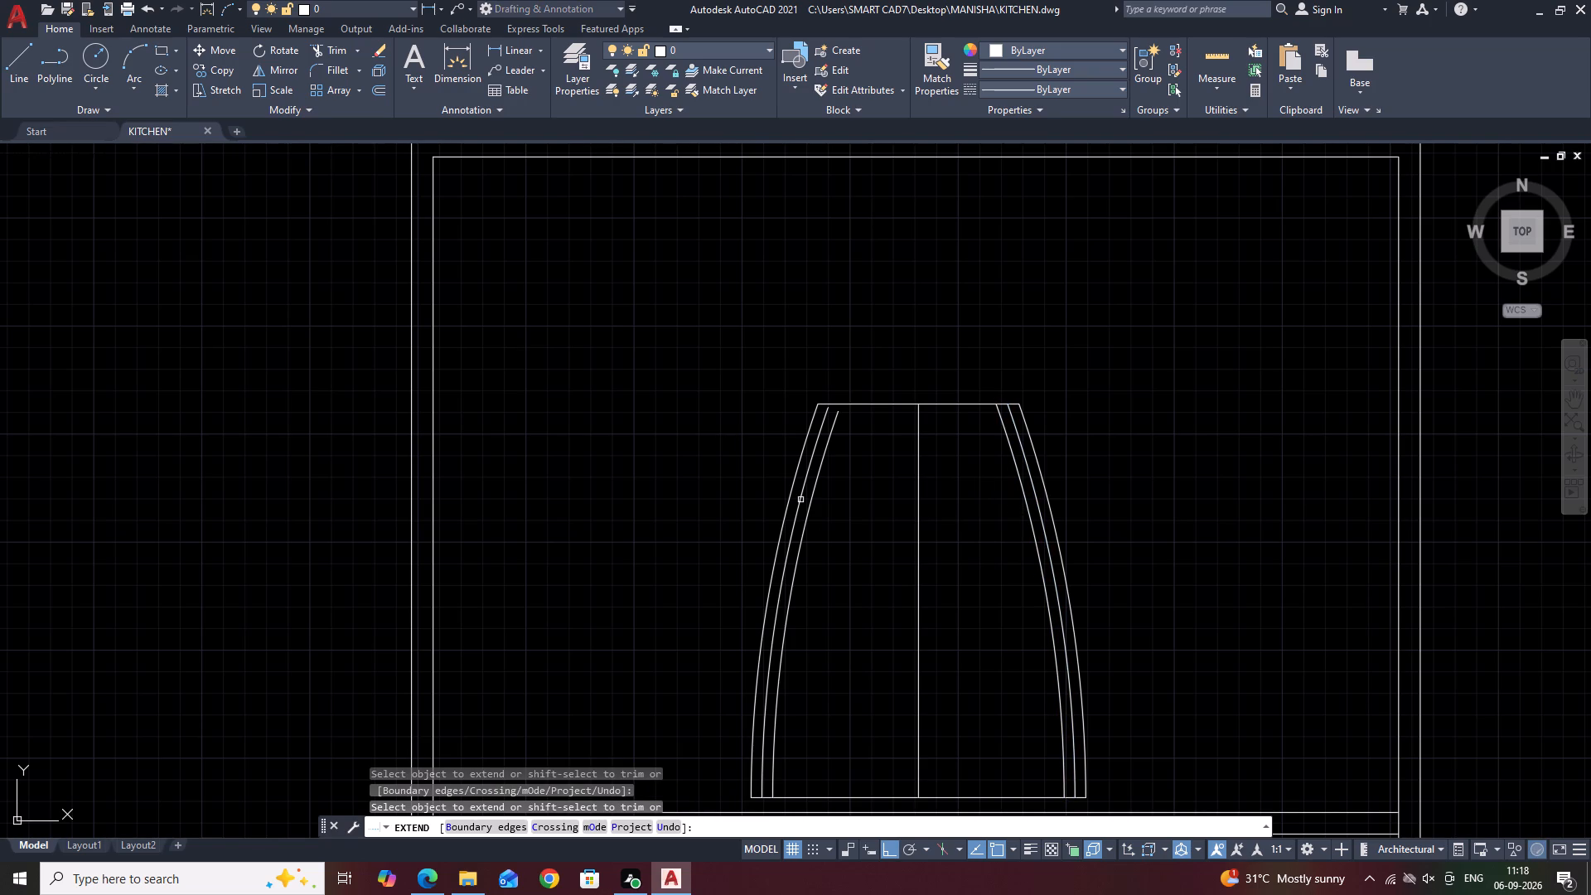
click(800, 490)
click(811, 494)
key(Escape)
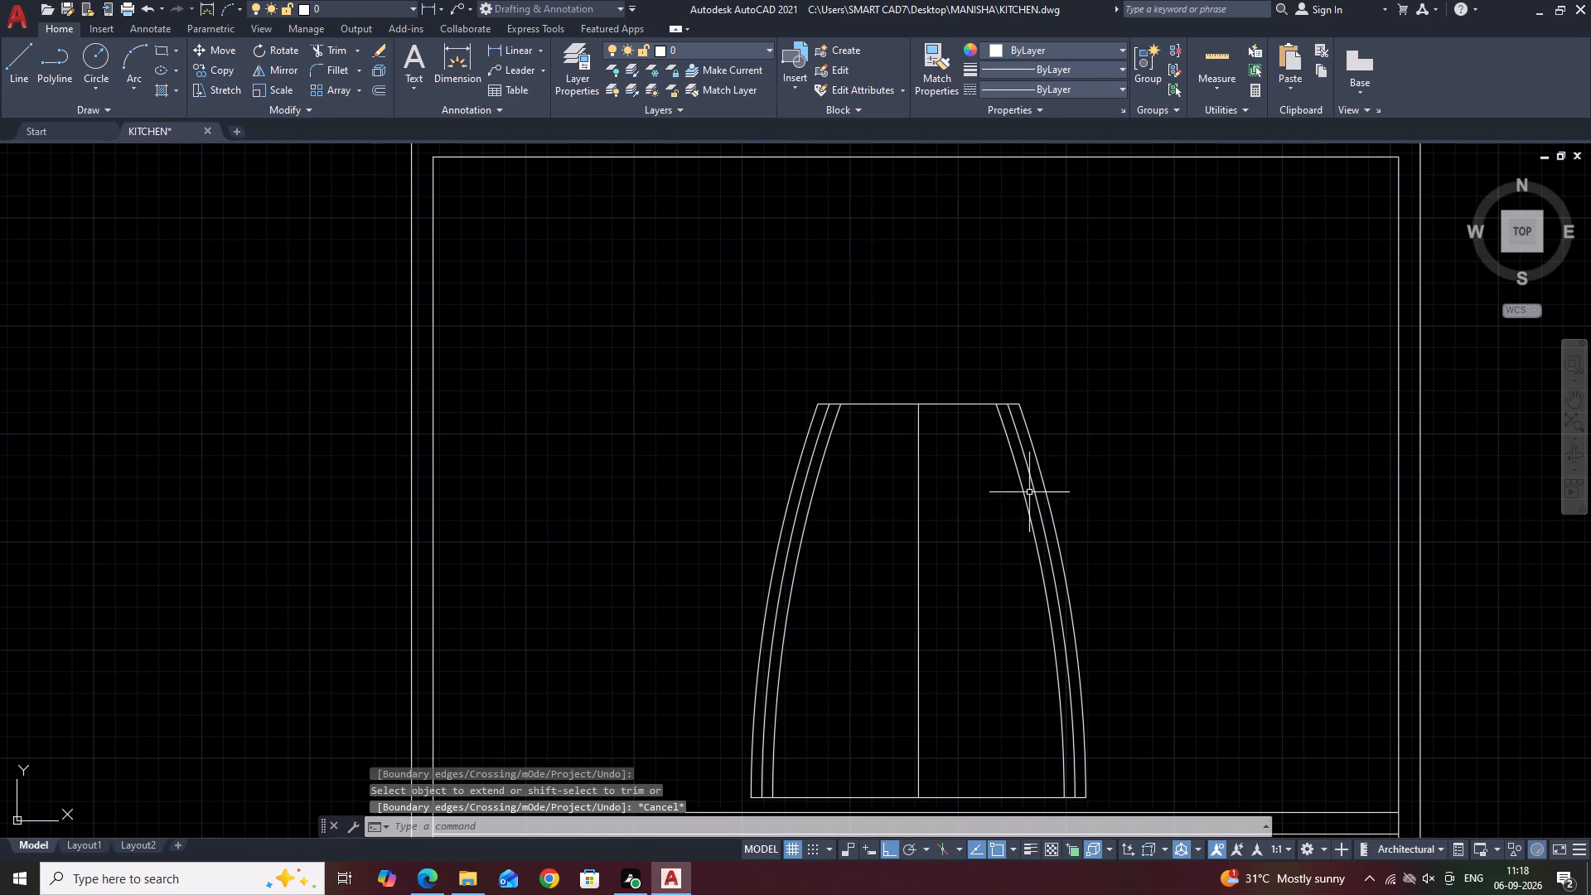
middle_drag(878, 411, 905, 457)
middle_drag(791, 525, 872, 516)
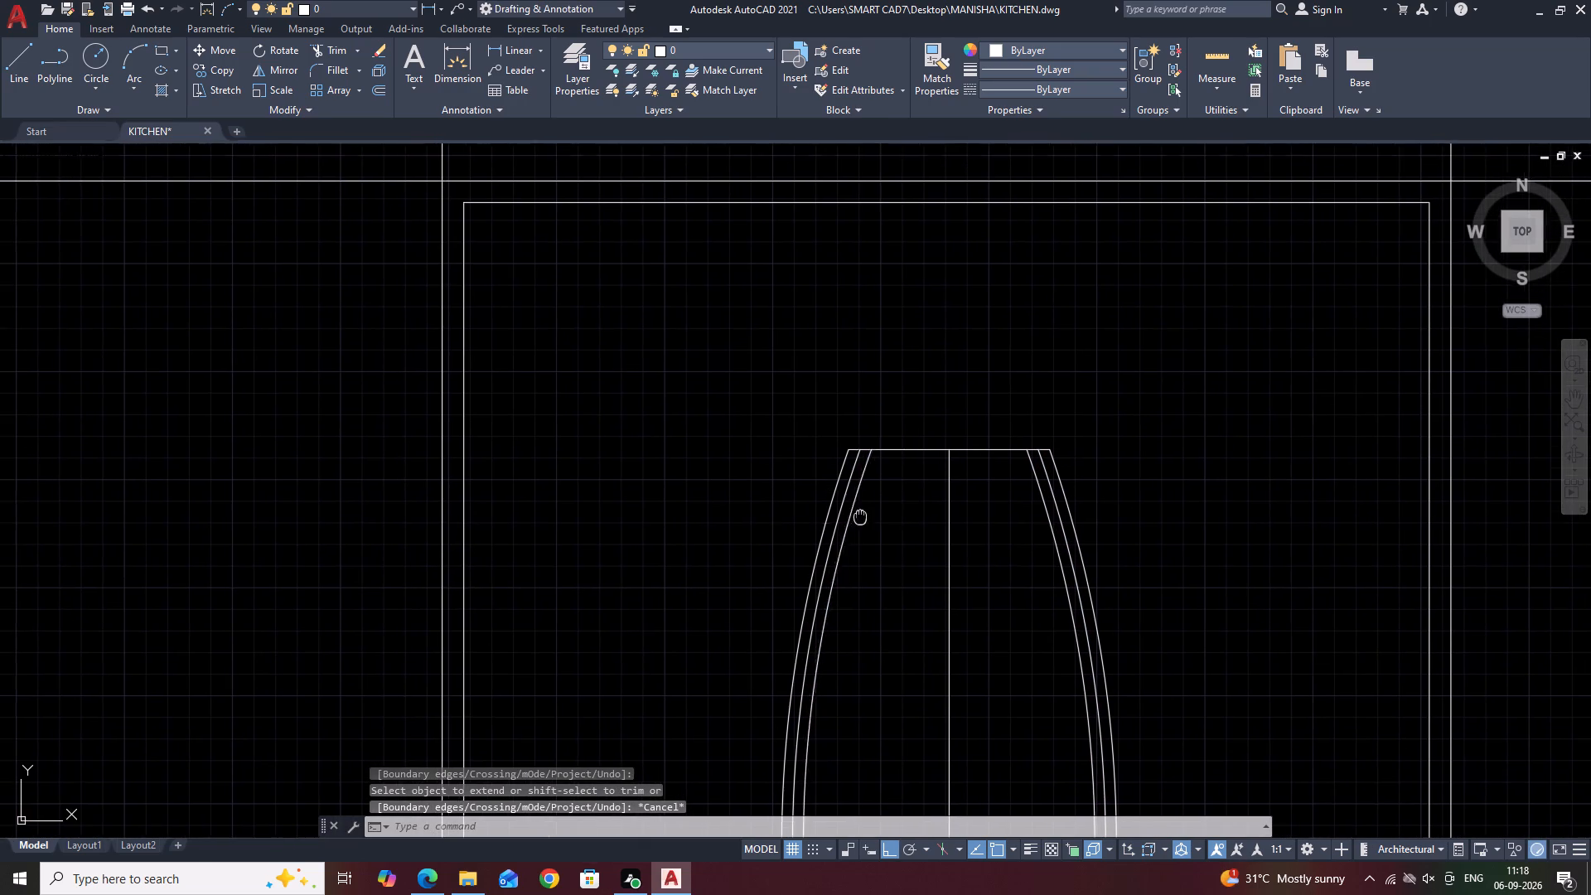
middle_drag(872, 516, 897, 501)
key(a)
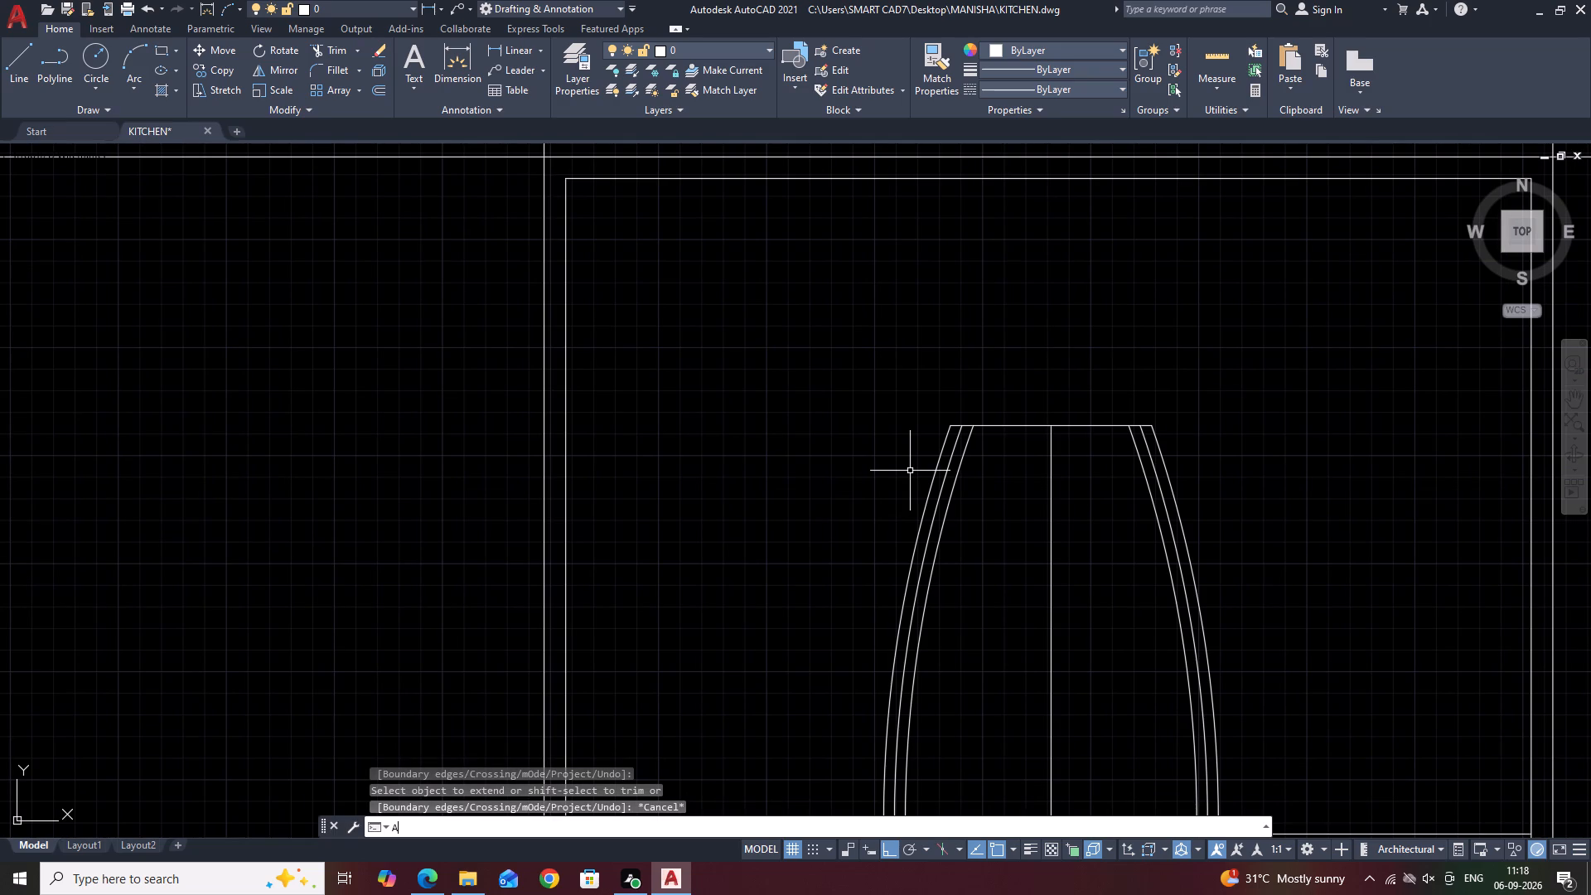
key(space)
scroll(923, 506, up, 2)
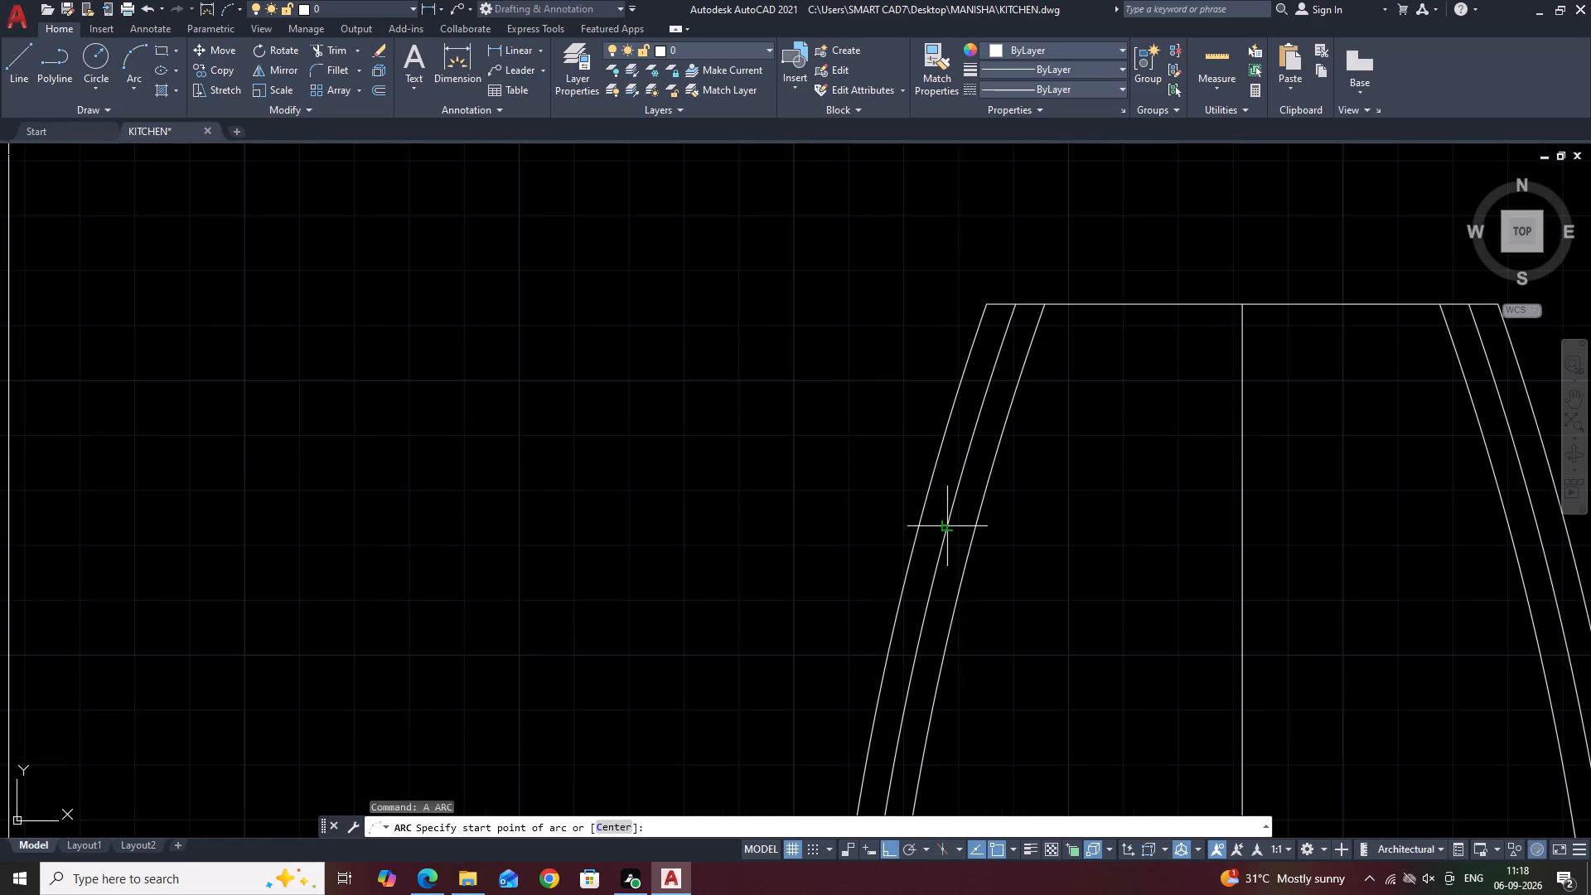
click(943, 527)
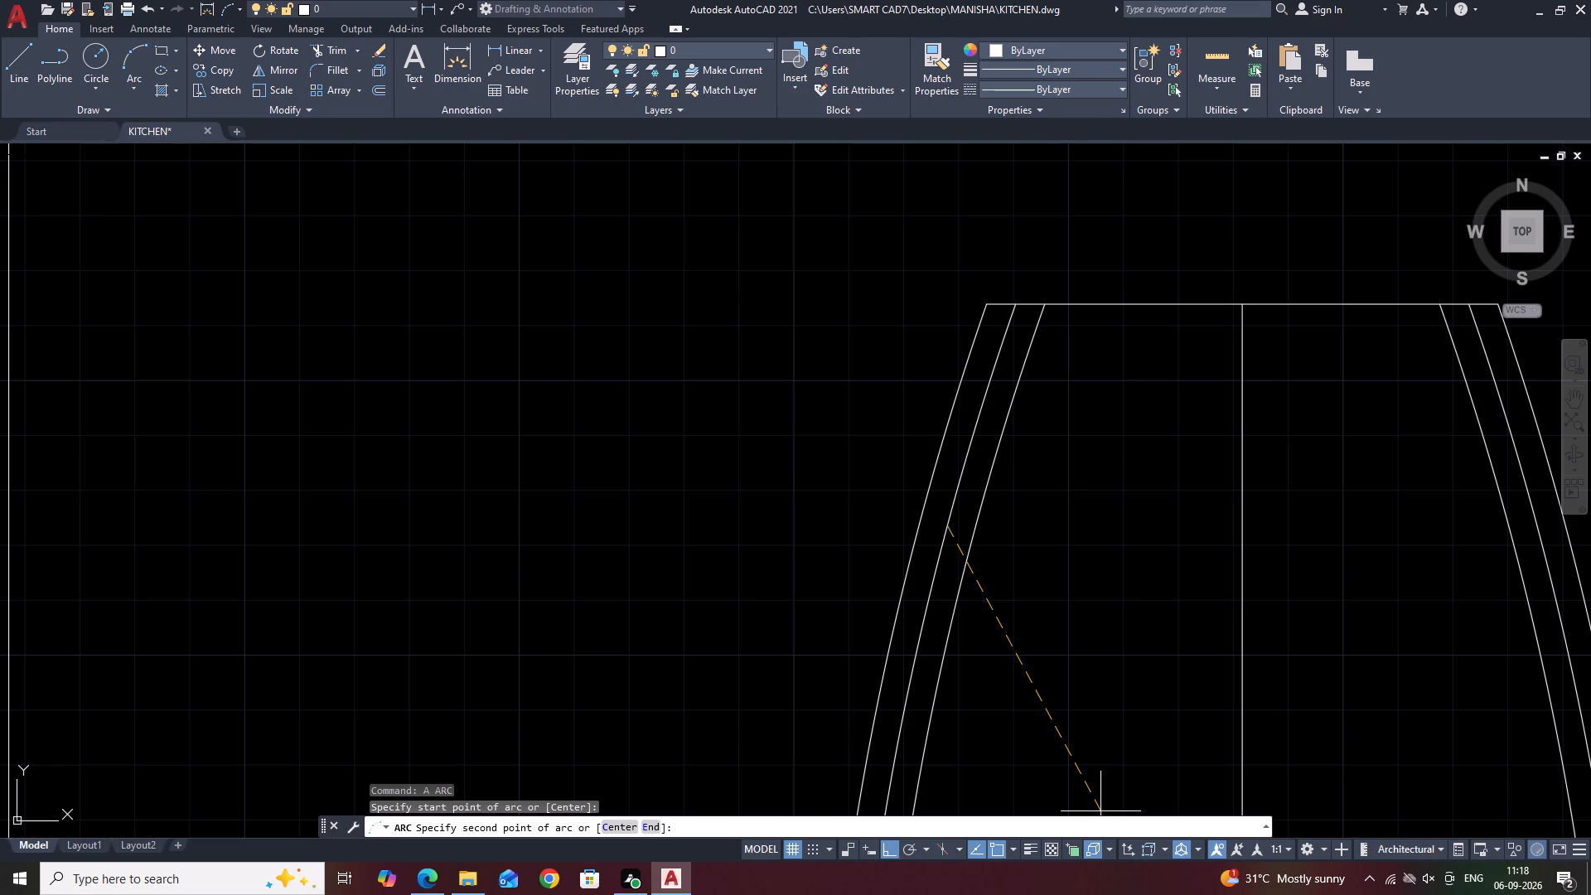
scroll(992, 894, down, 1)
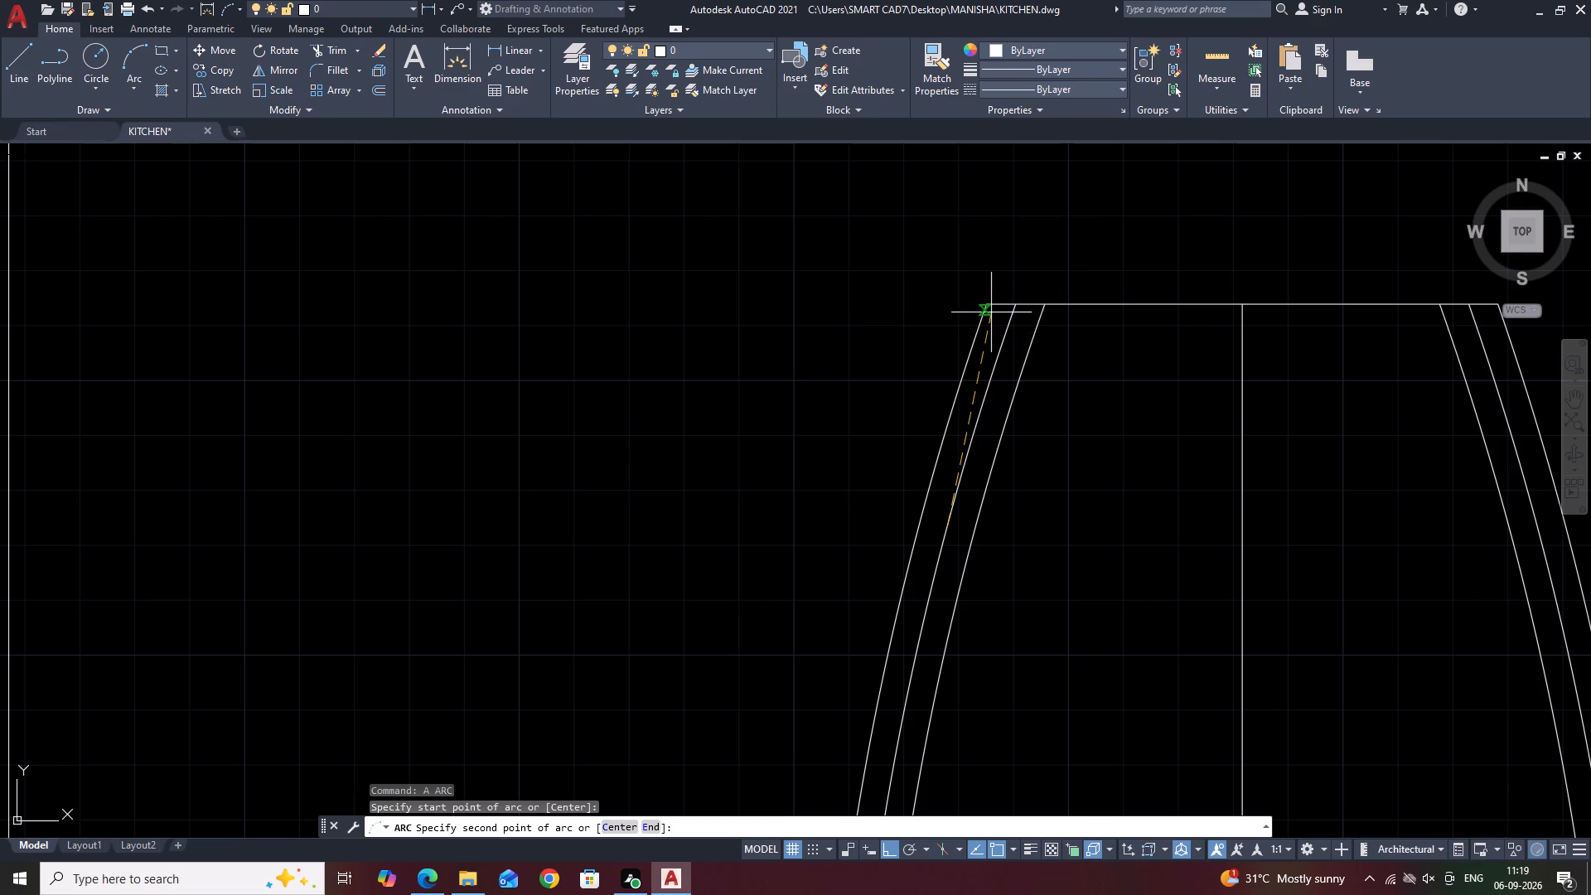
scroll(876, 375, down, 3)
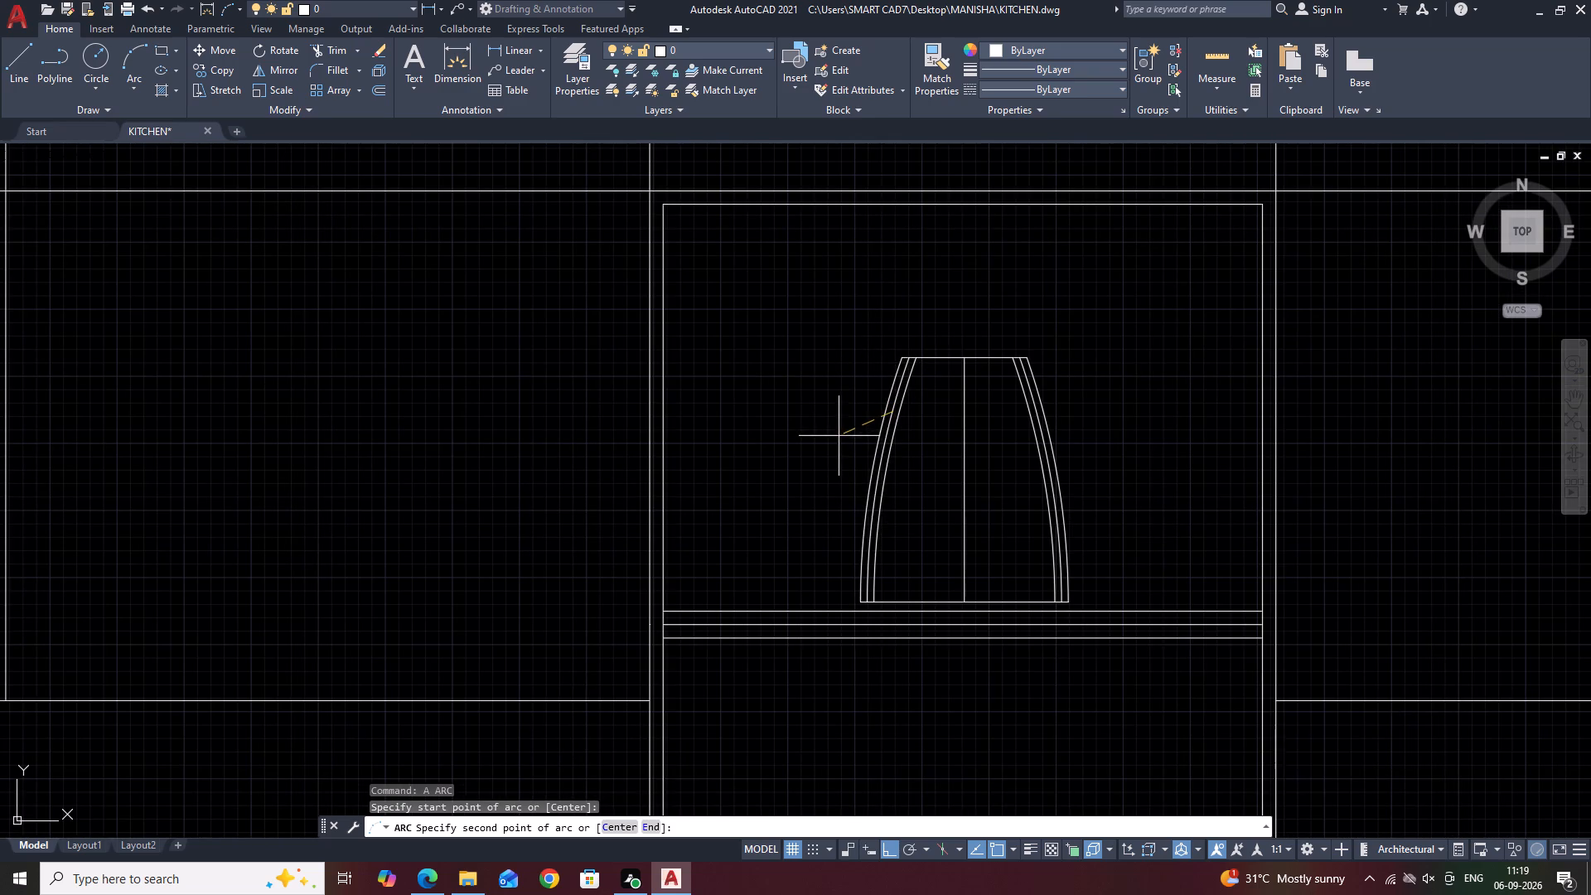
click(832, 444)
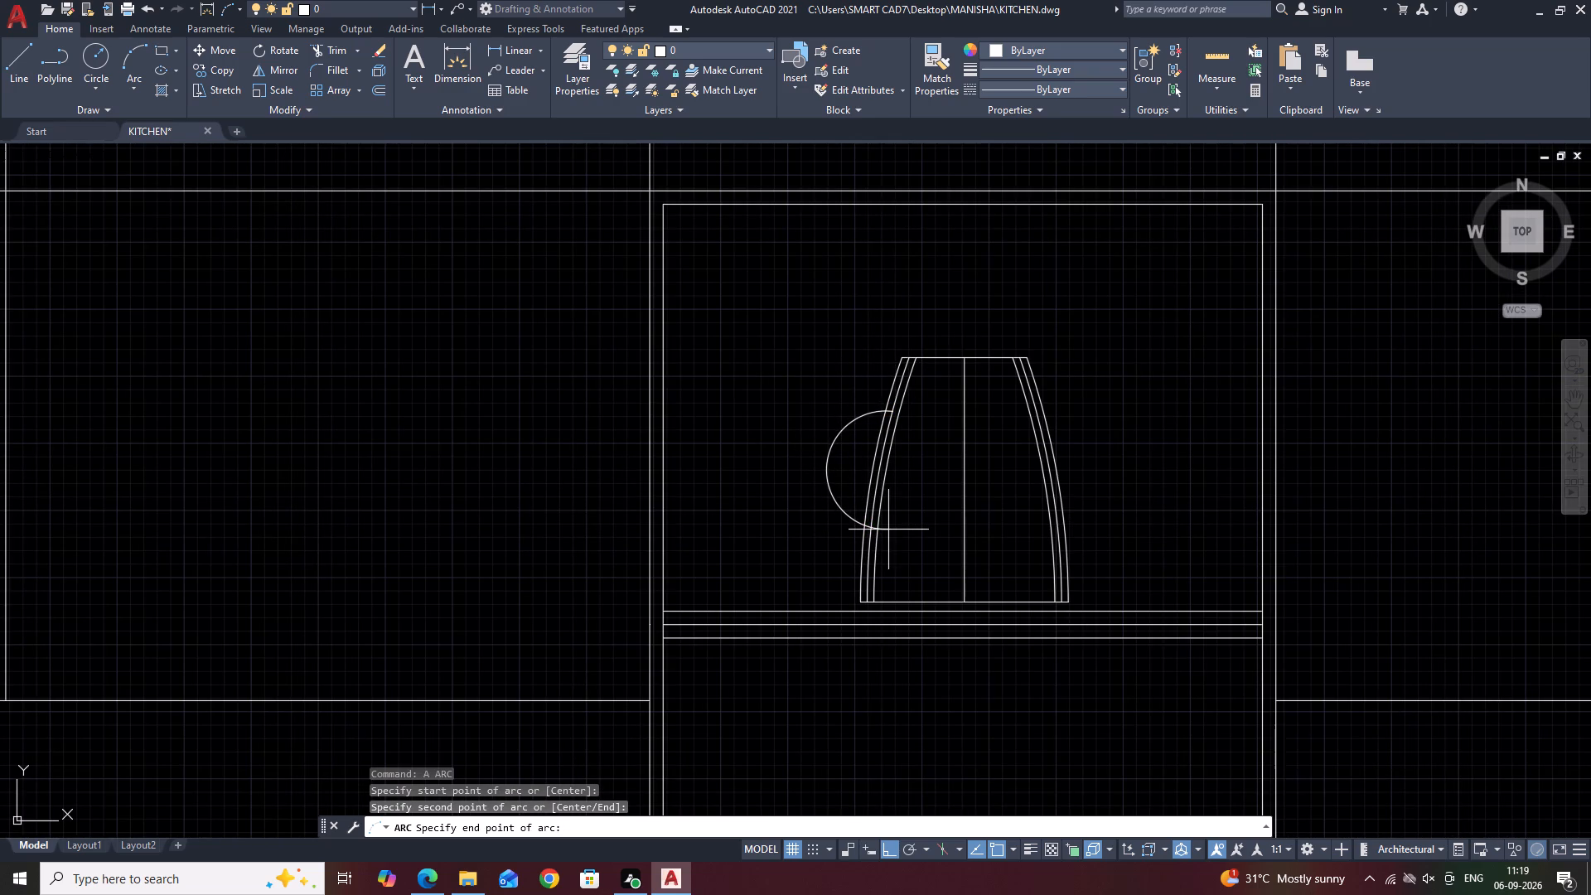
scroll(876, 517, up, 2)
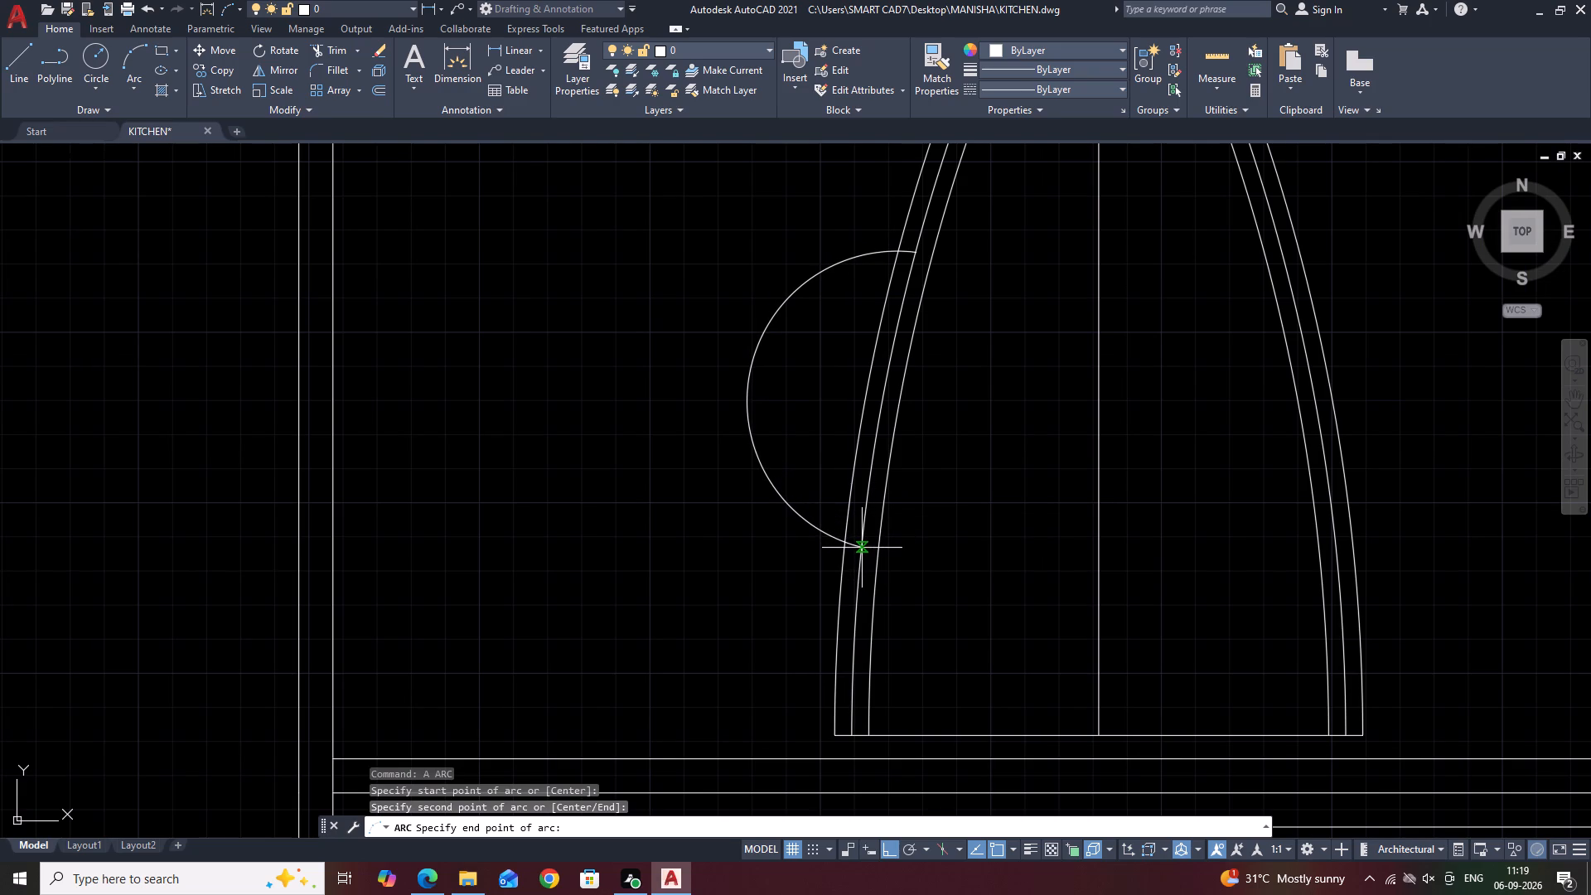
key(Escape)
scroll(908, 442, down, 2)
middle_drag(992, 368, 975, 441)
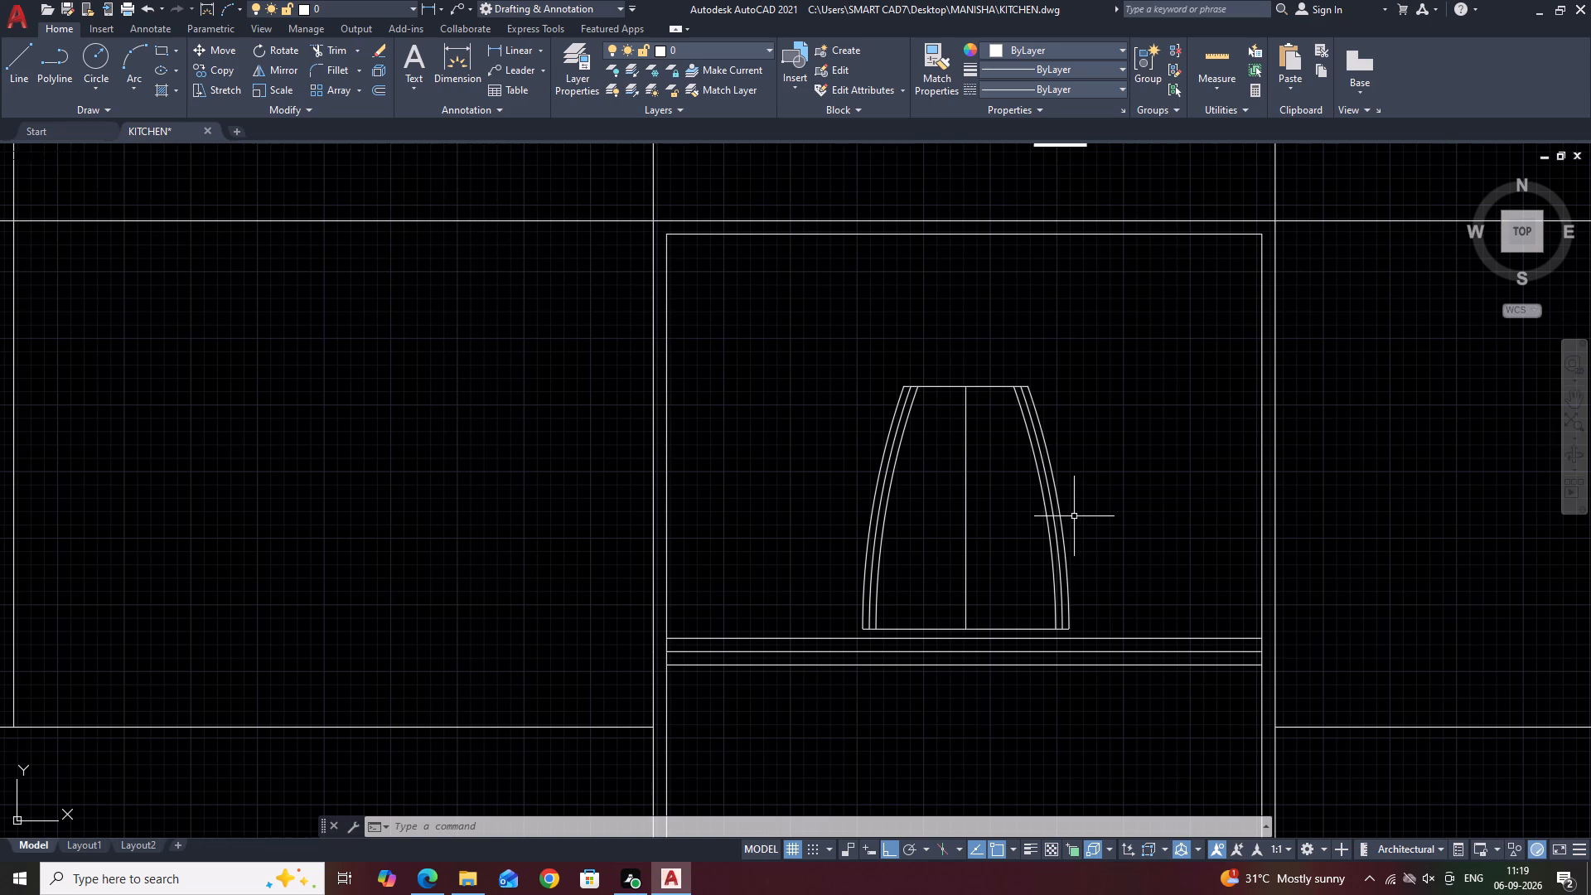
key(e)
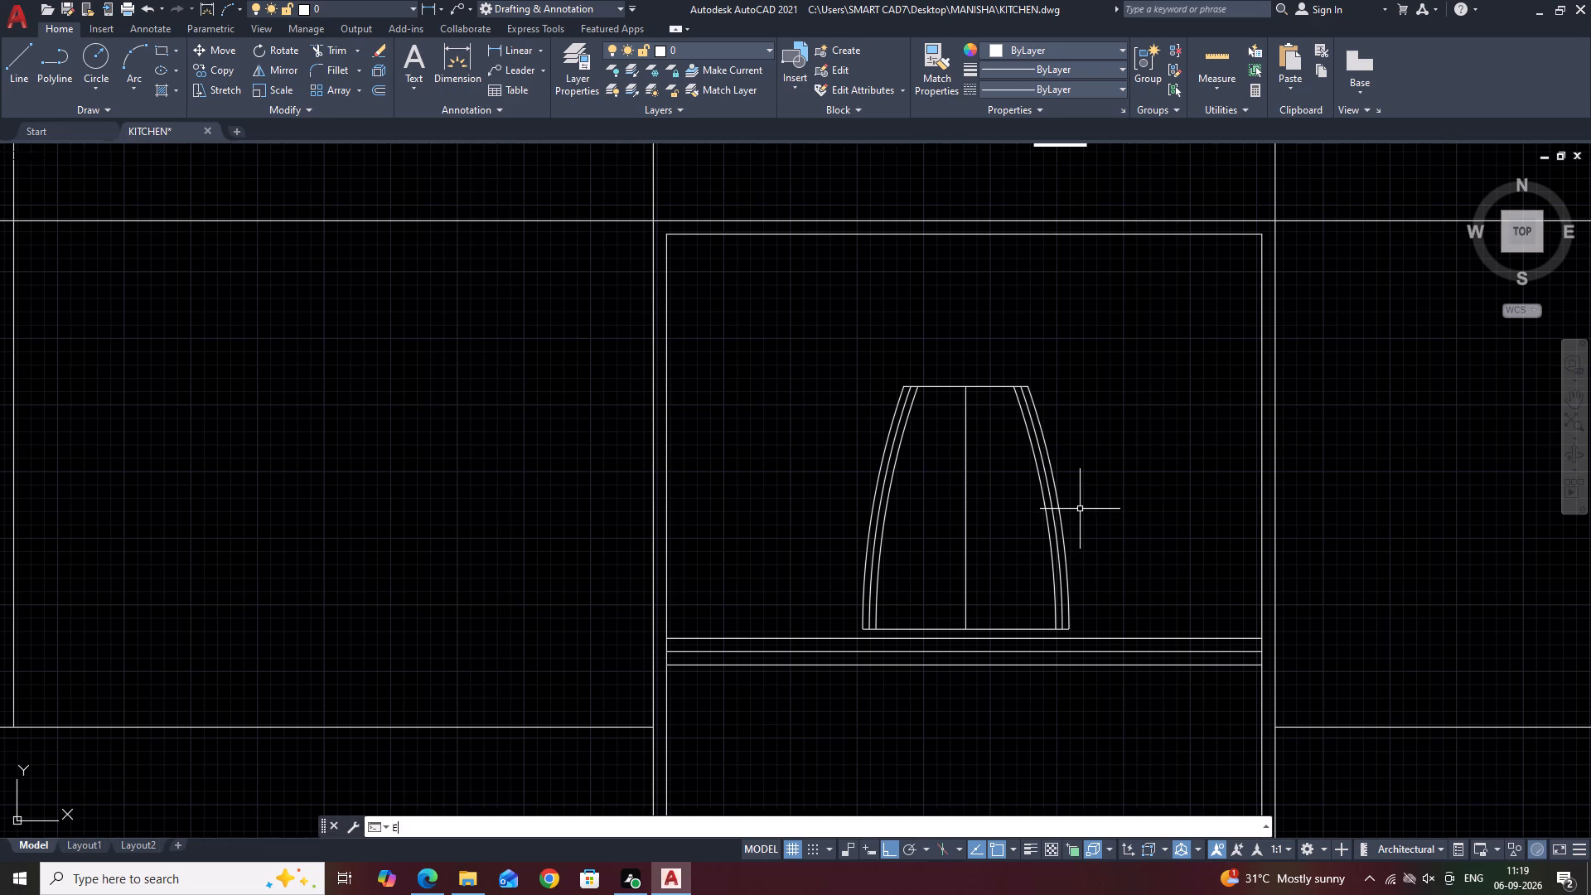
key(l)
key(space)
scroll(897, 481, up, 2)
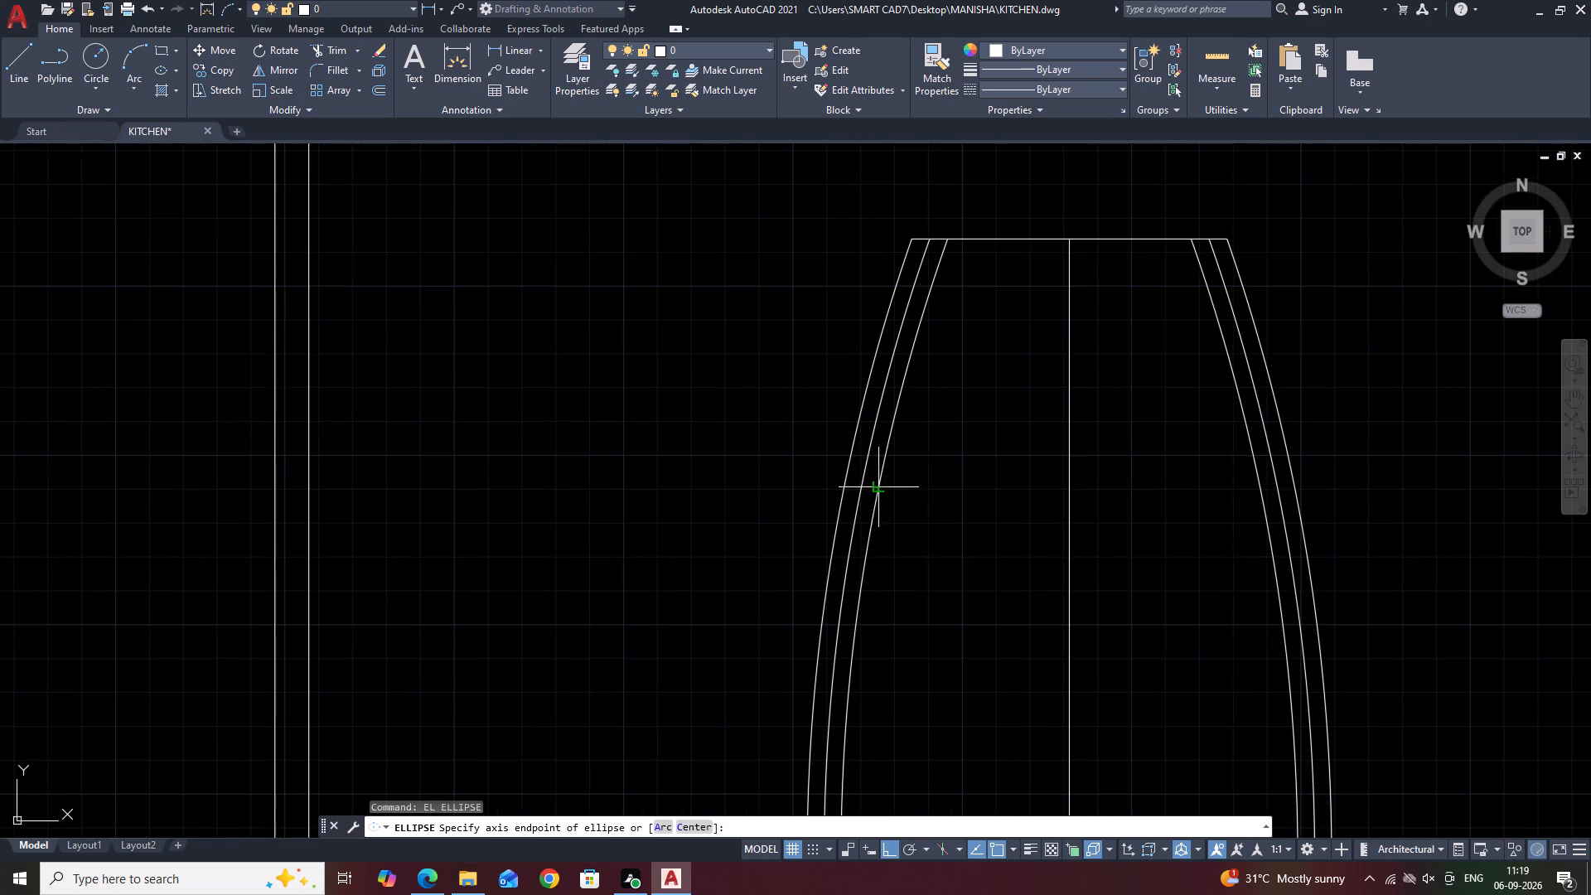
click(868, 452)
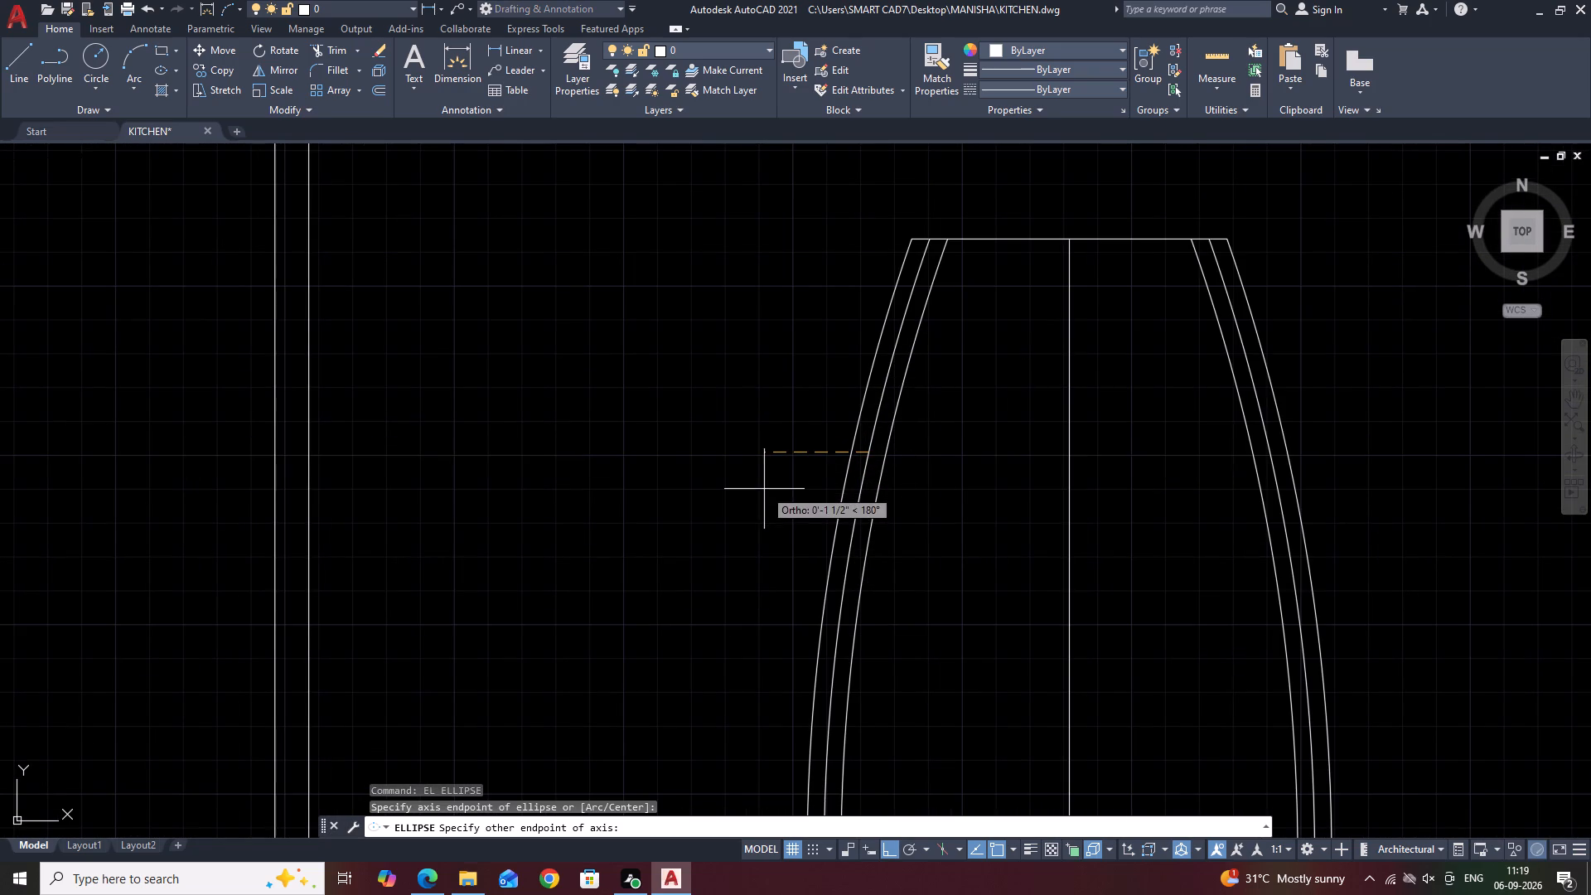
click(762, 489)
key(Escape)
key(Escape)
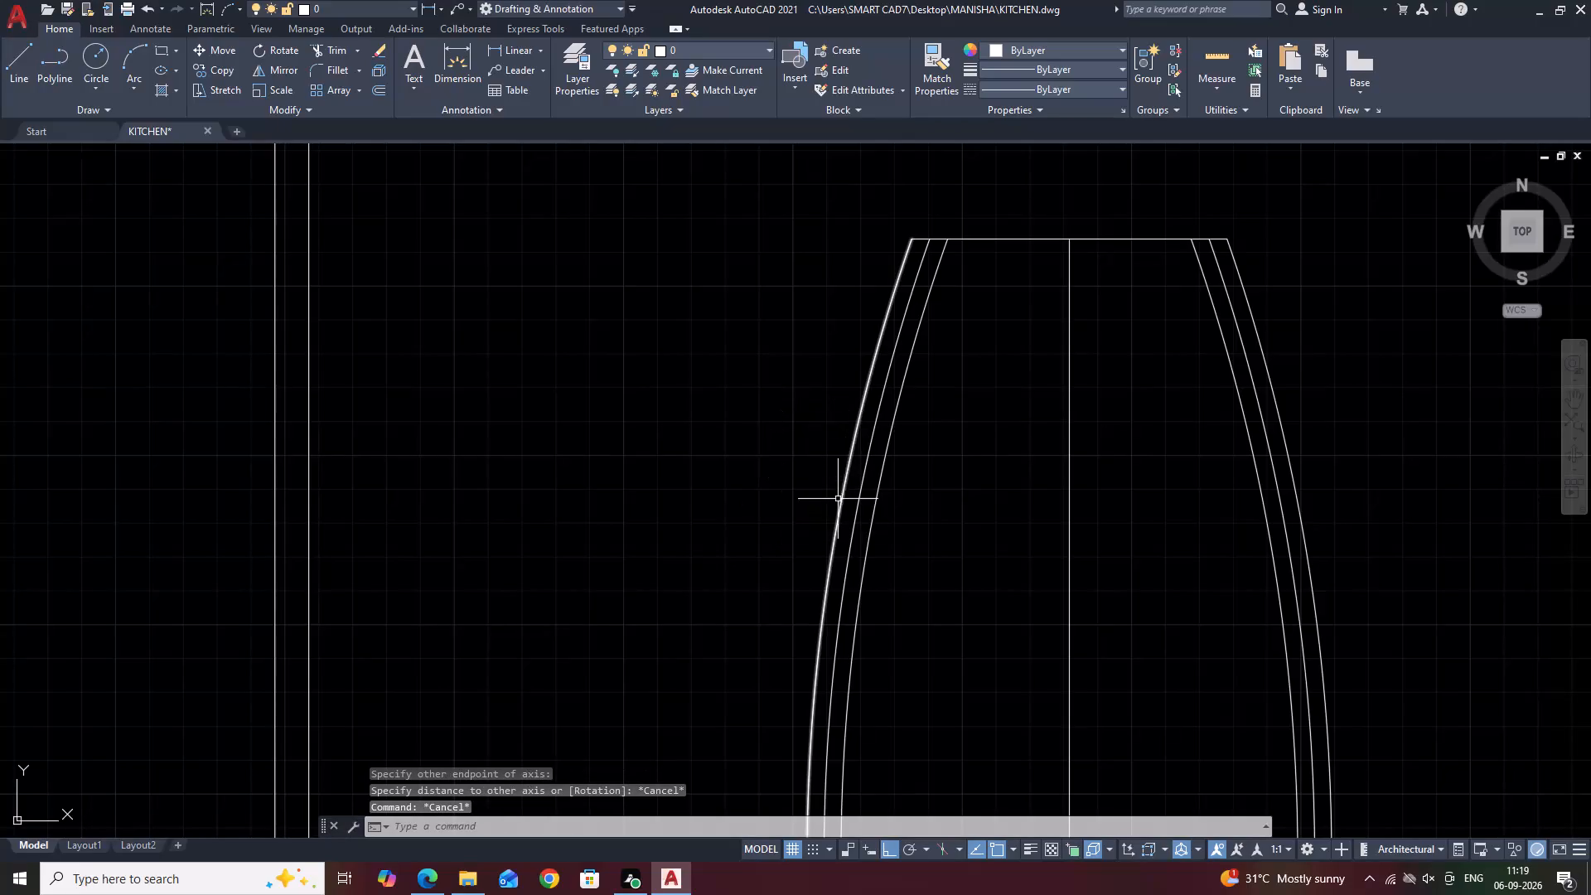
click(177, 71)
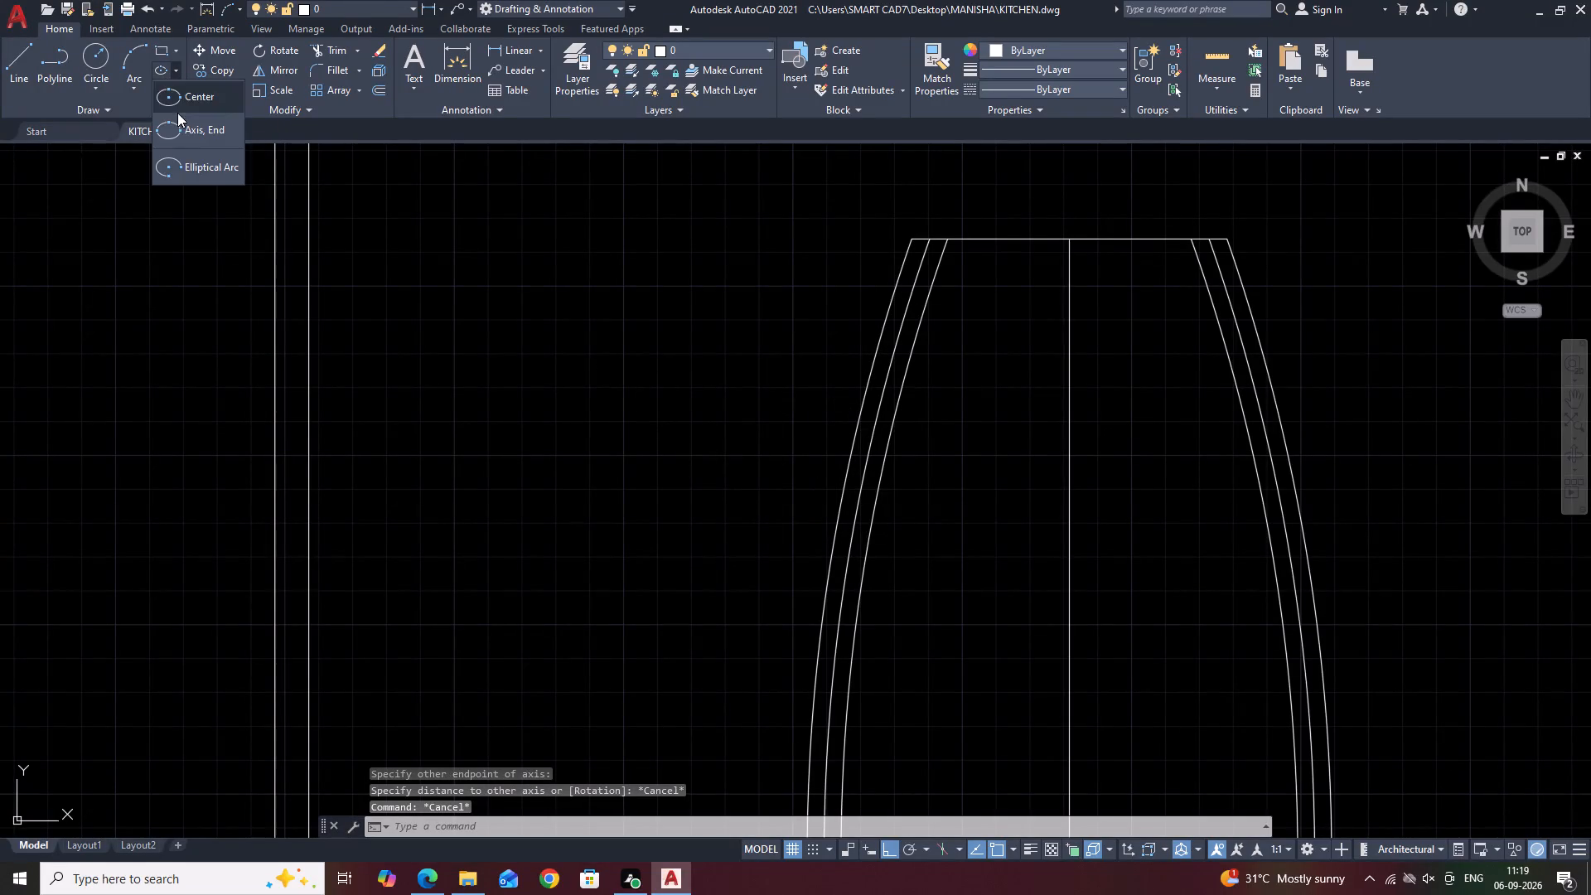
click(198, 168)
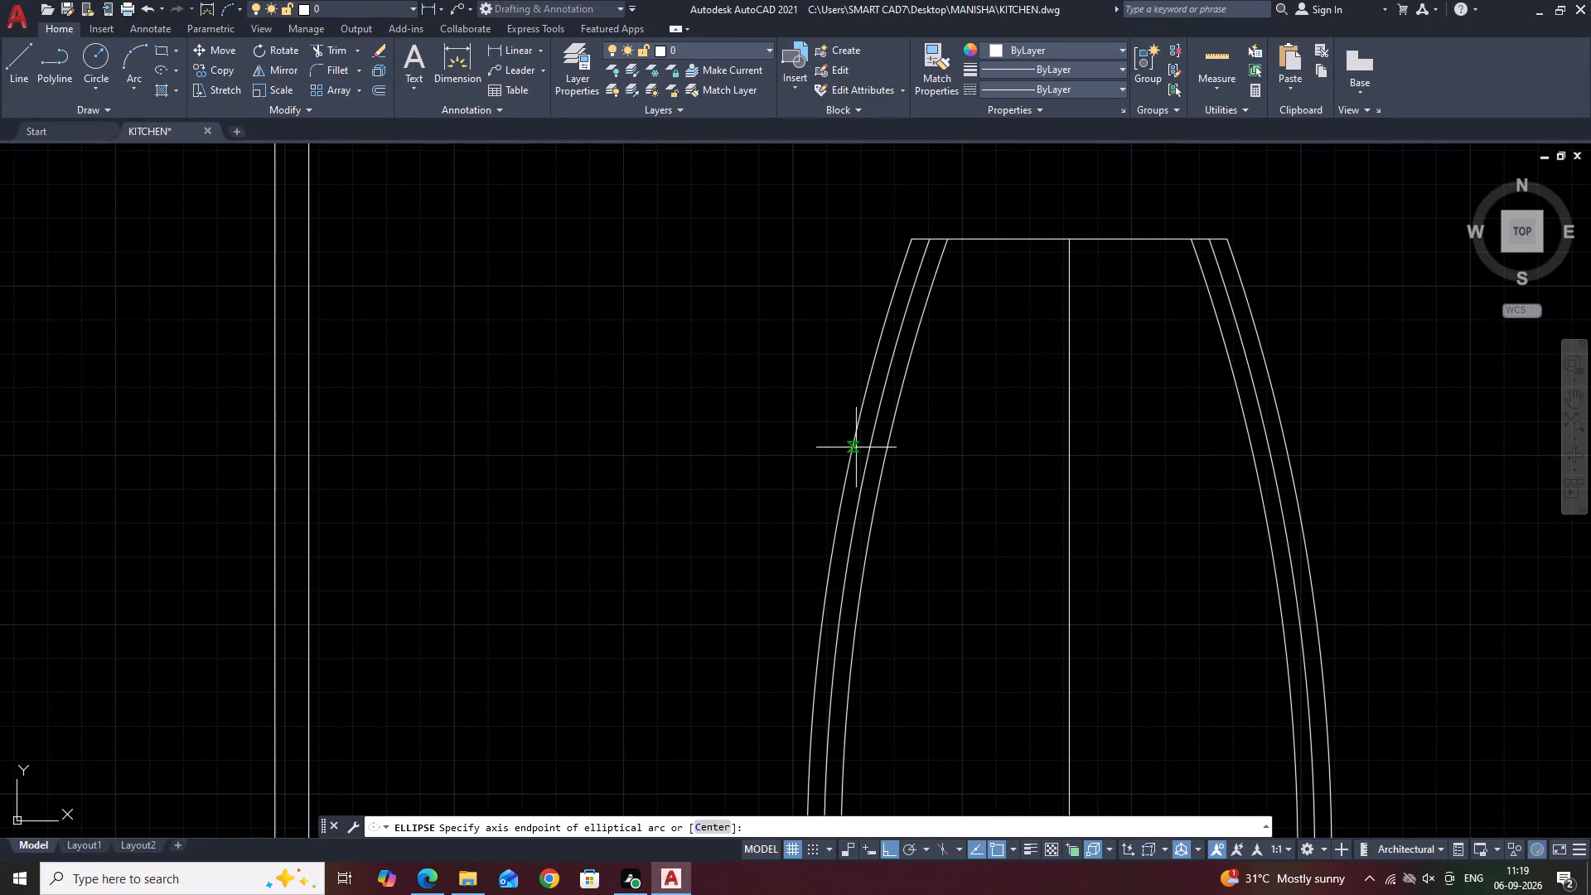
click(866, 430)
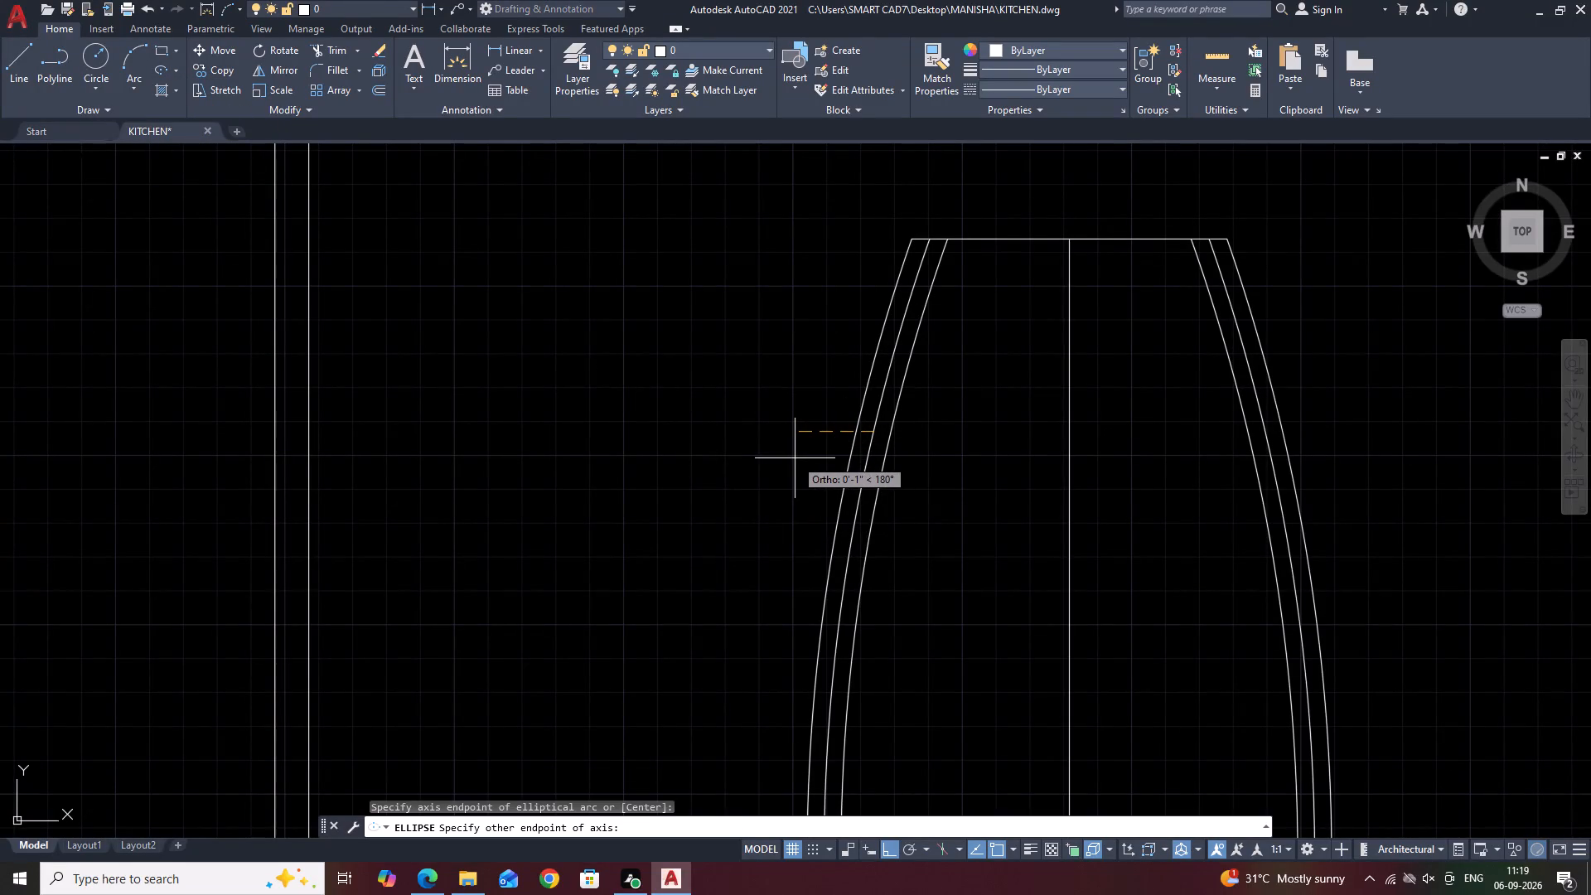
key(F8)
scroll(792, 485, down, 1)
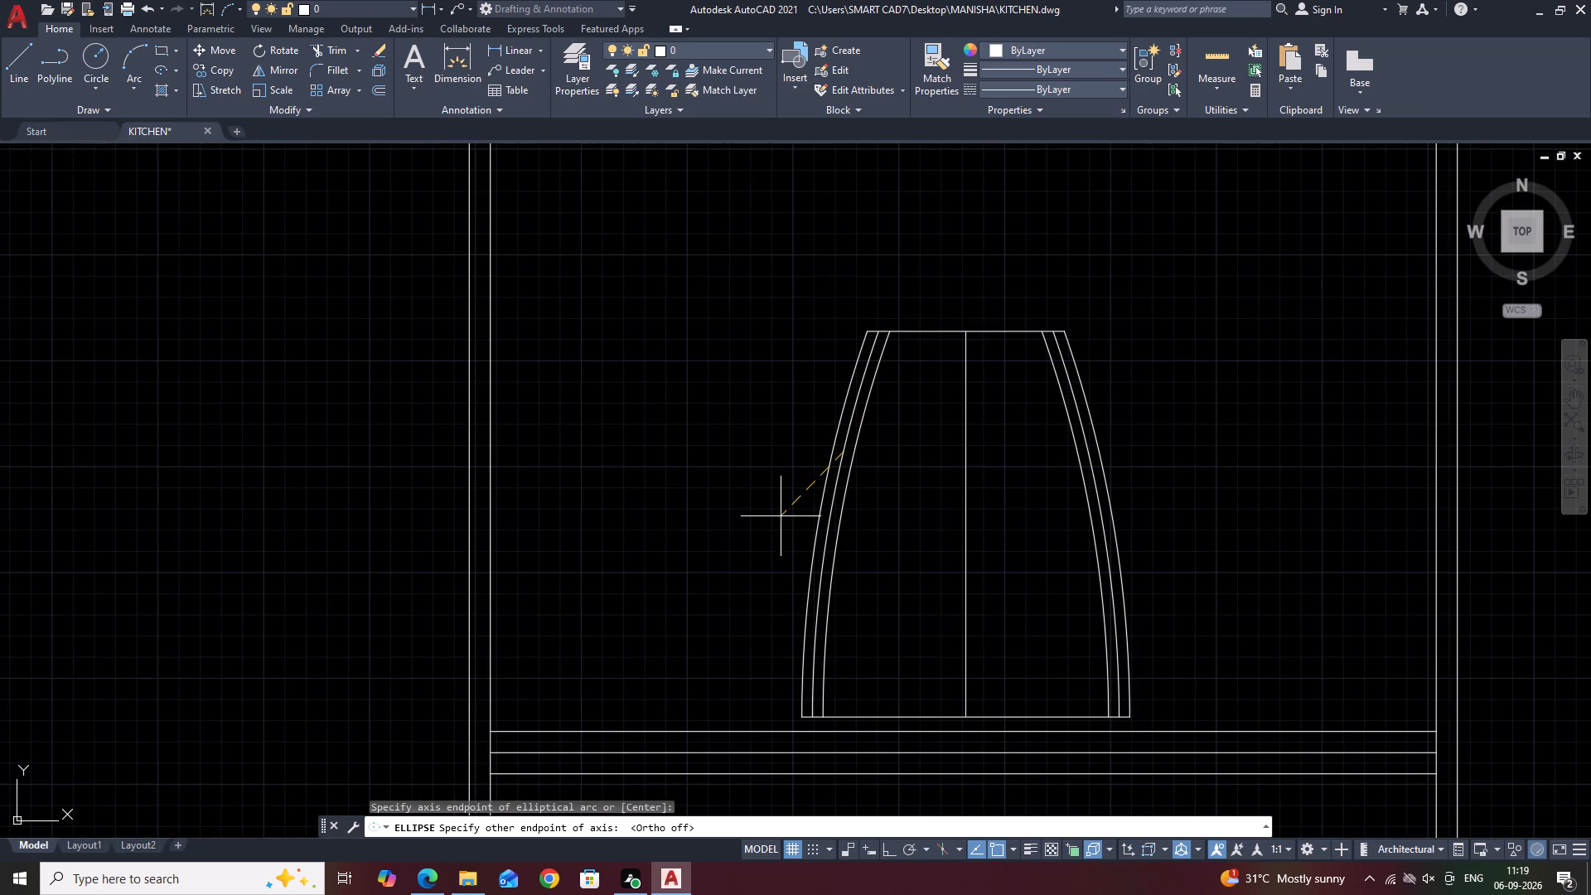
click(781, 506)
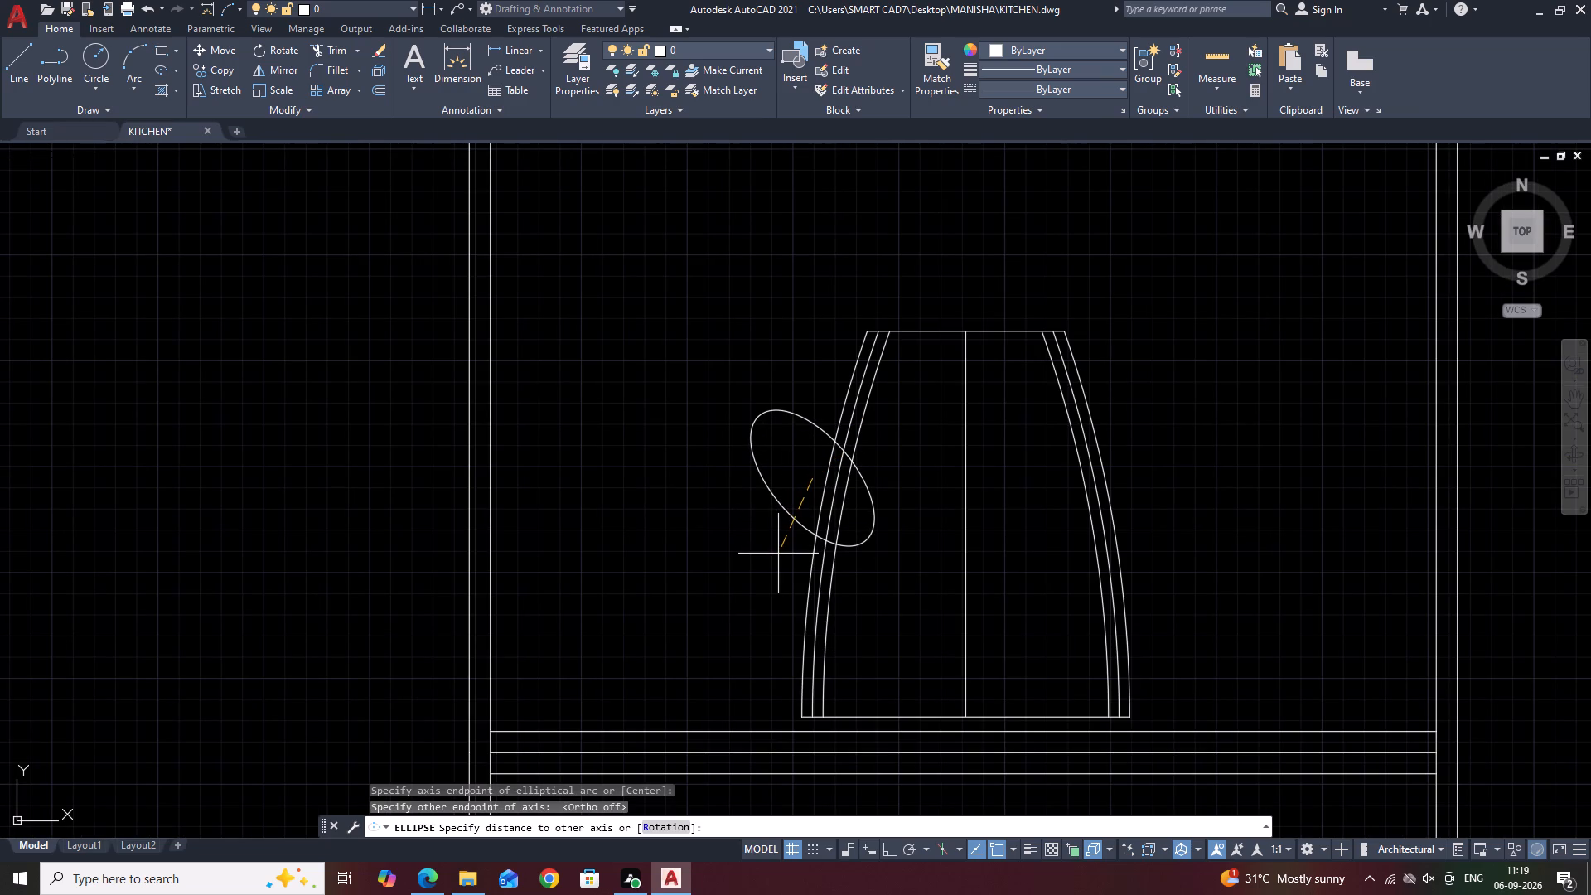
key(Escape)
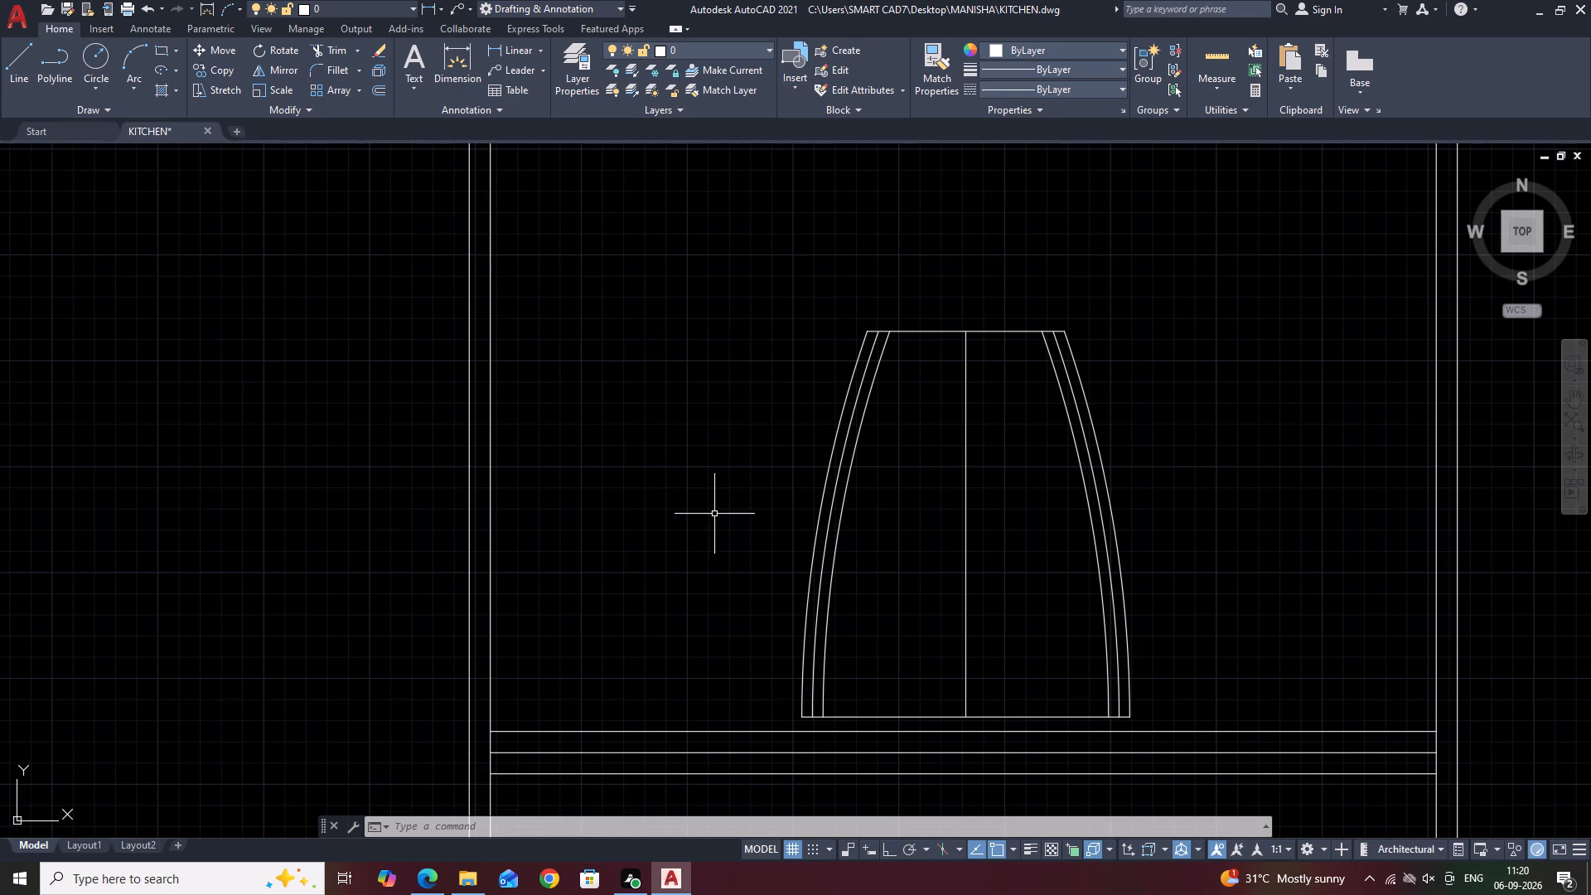
Move the whole vessel straight down from its base midpoint so it rests on the shelf's top line.
scroll(731, 399, down, 1)
scroll(793, 454, up, 1)
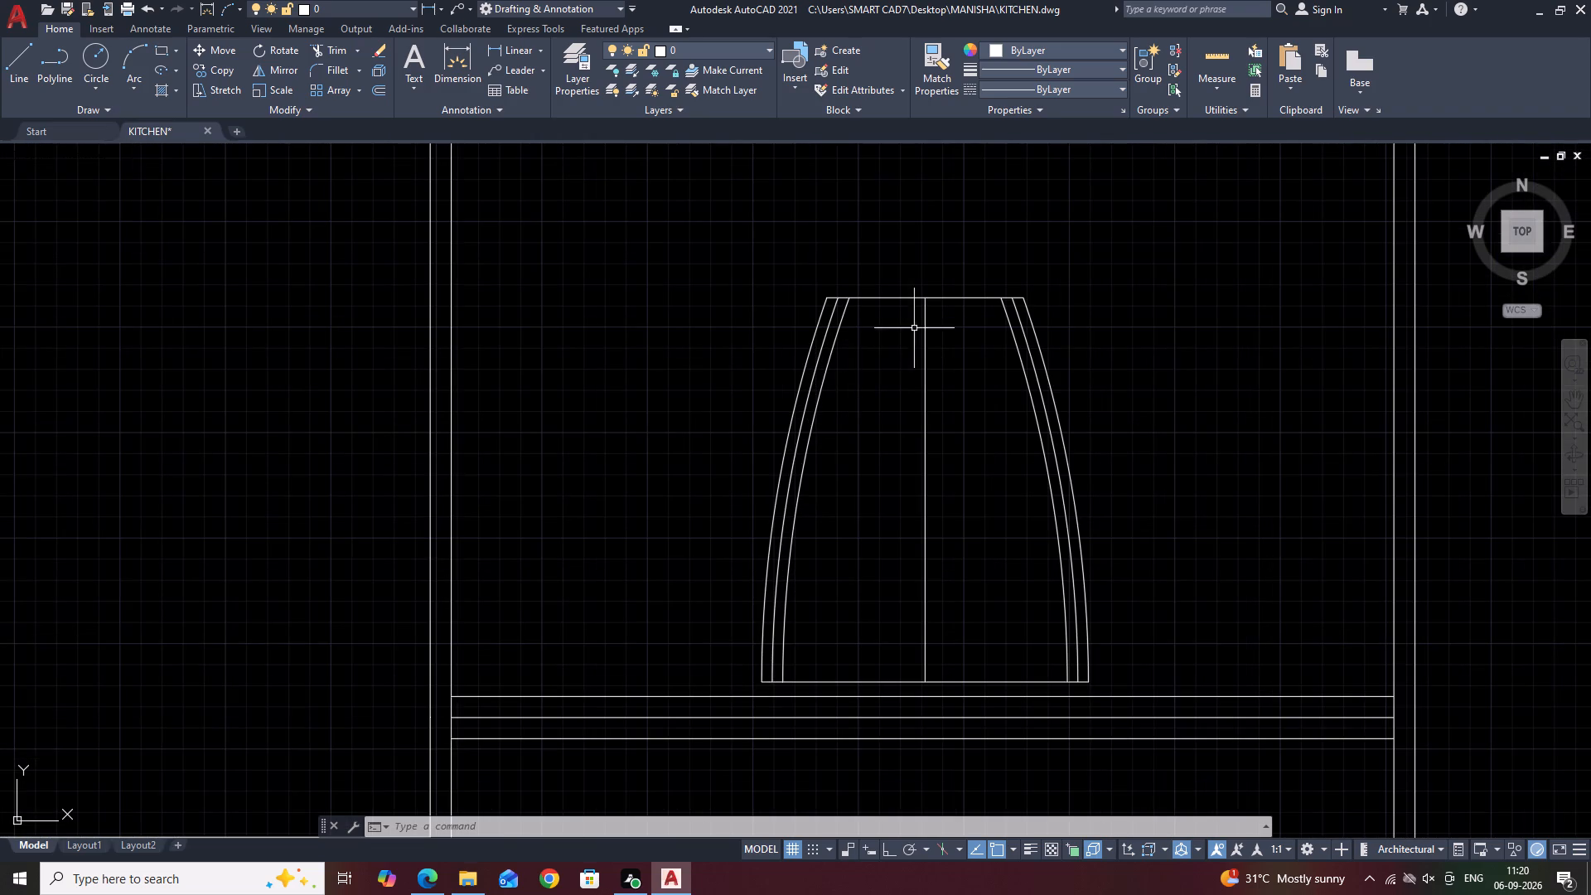
middle_drag(1015, 337, 1021, 385)
middle_drag(1110, 438, 1086, 385)
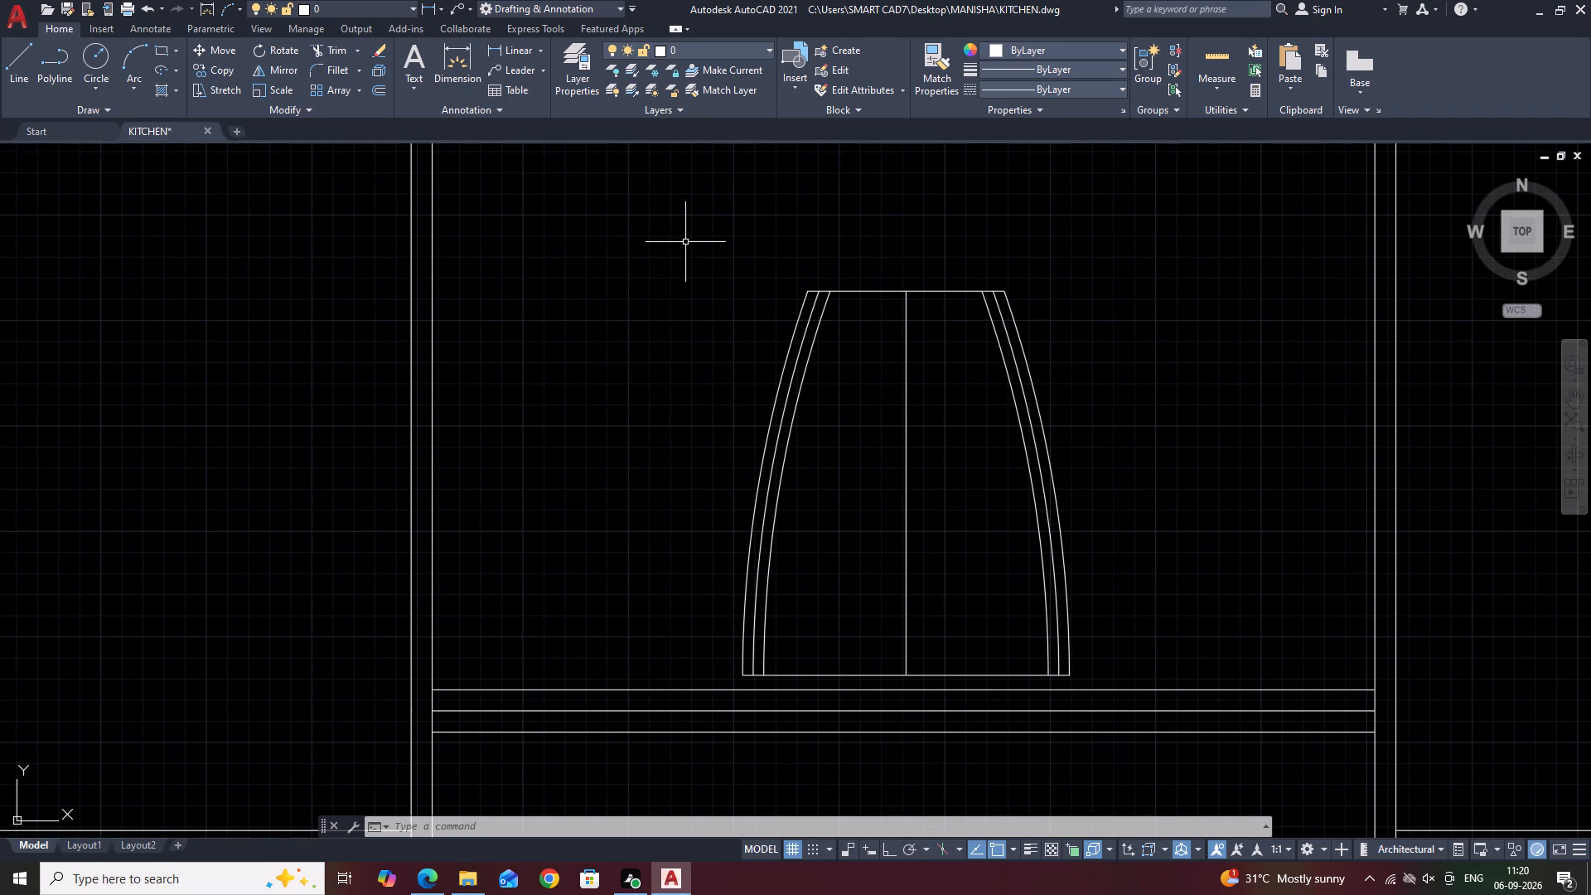
click(725, 214)
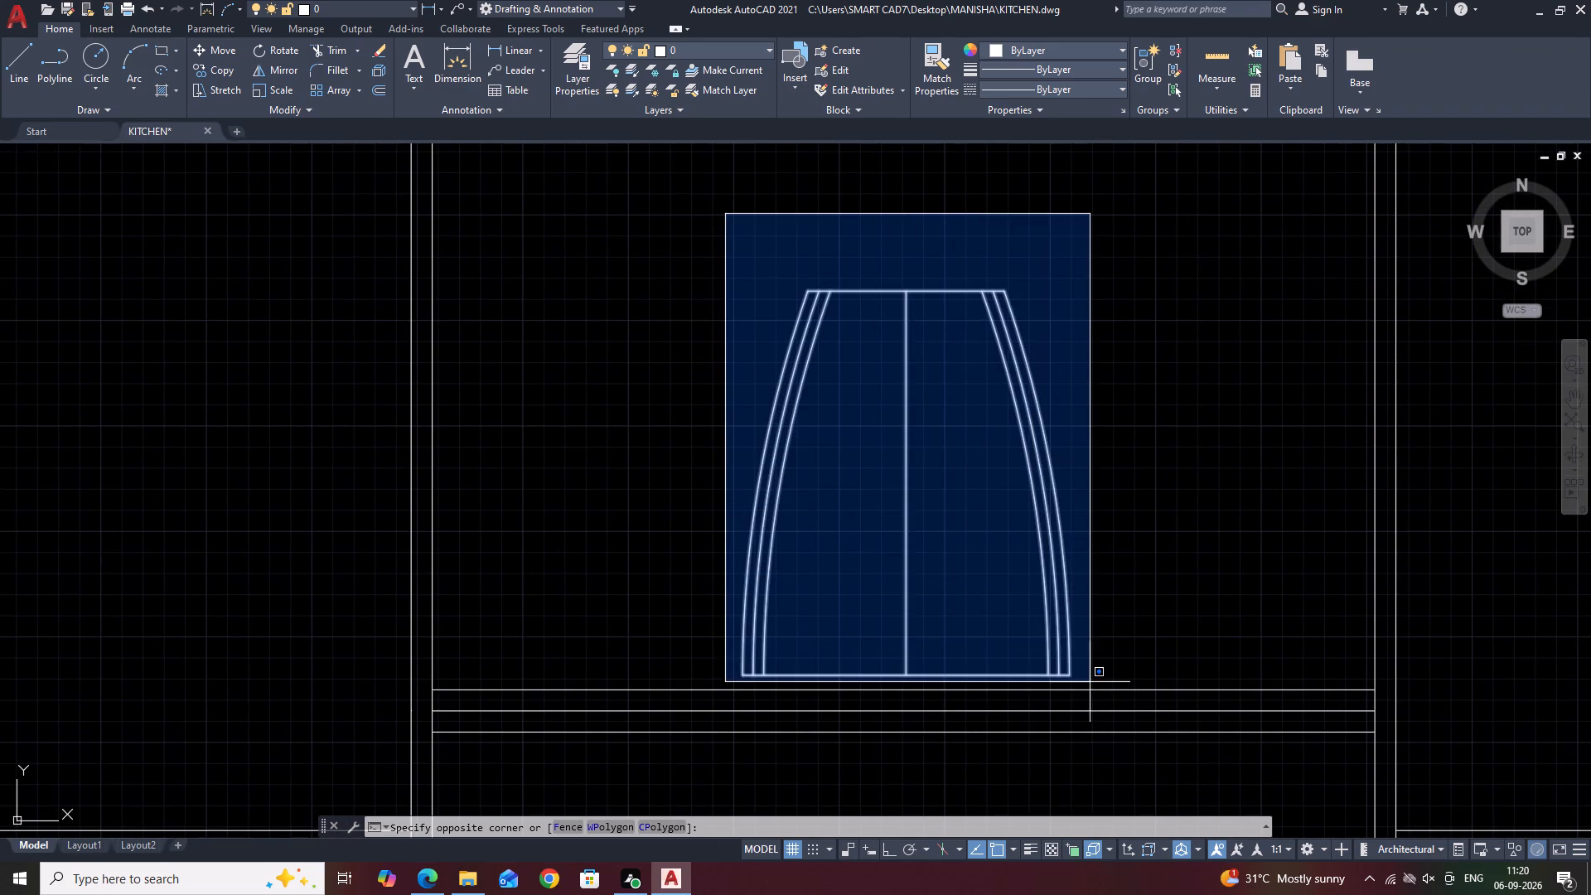
click(1090, 682)
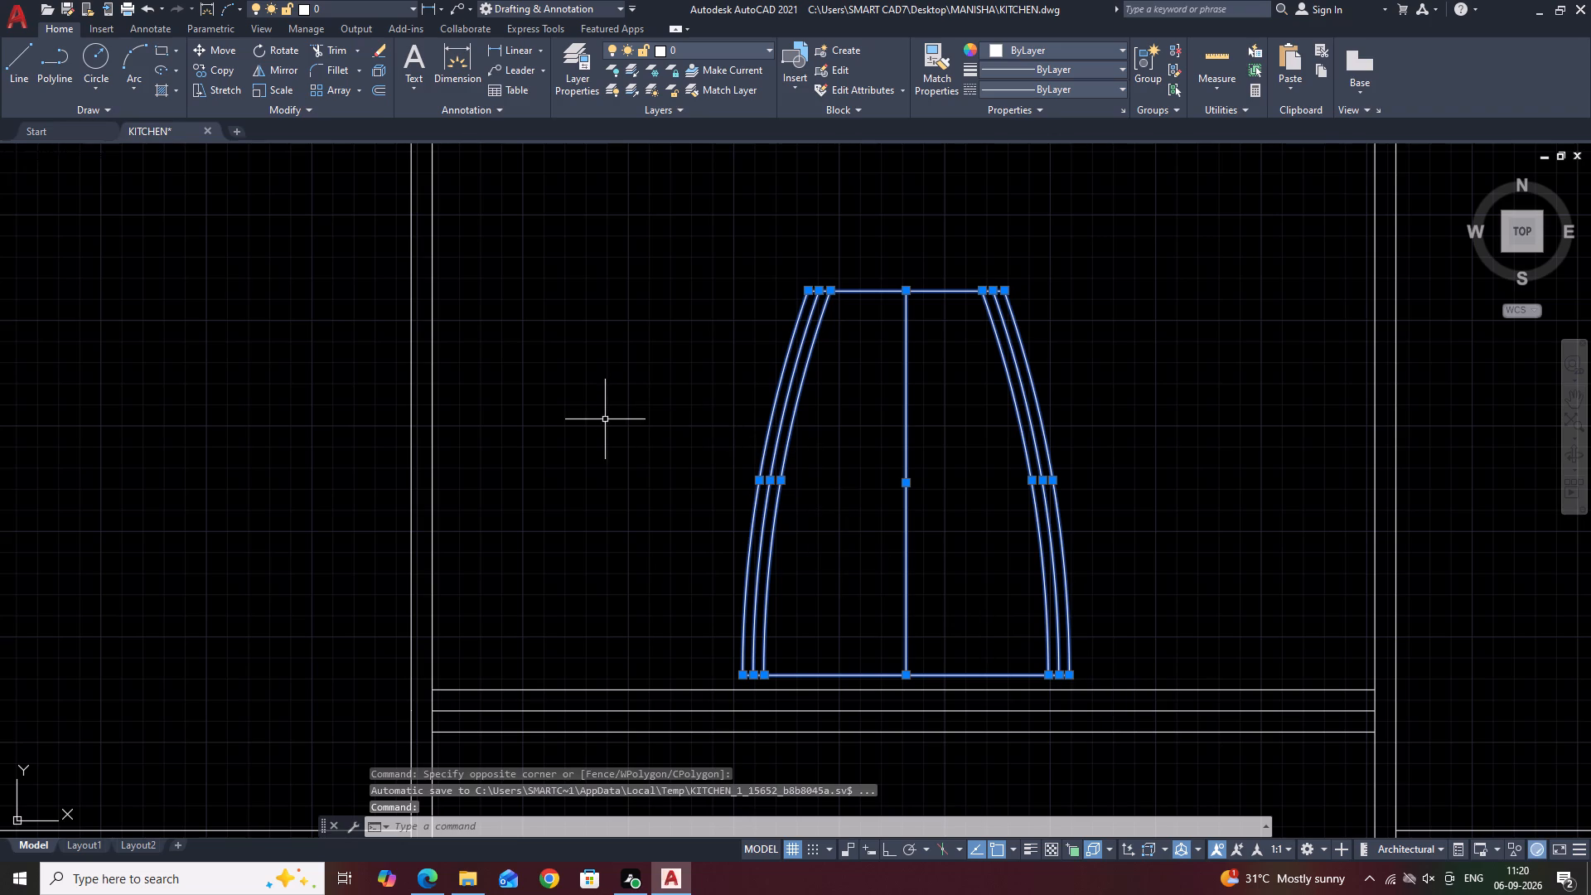
key(m)
key(space)
scroll(907, 685, up, 2)
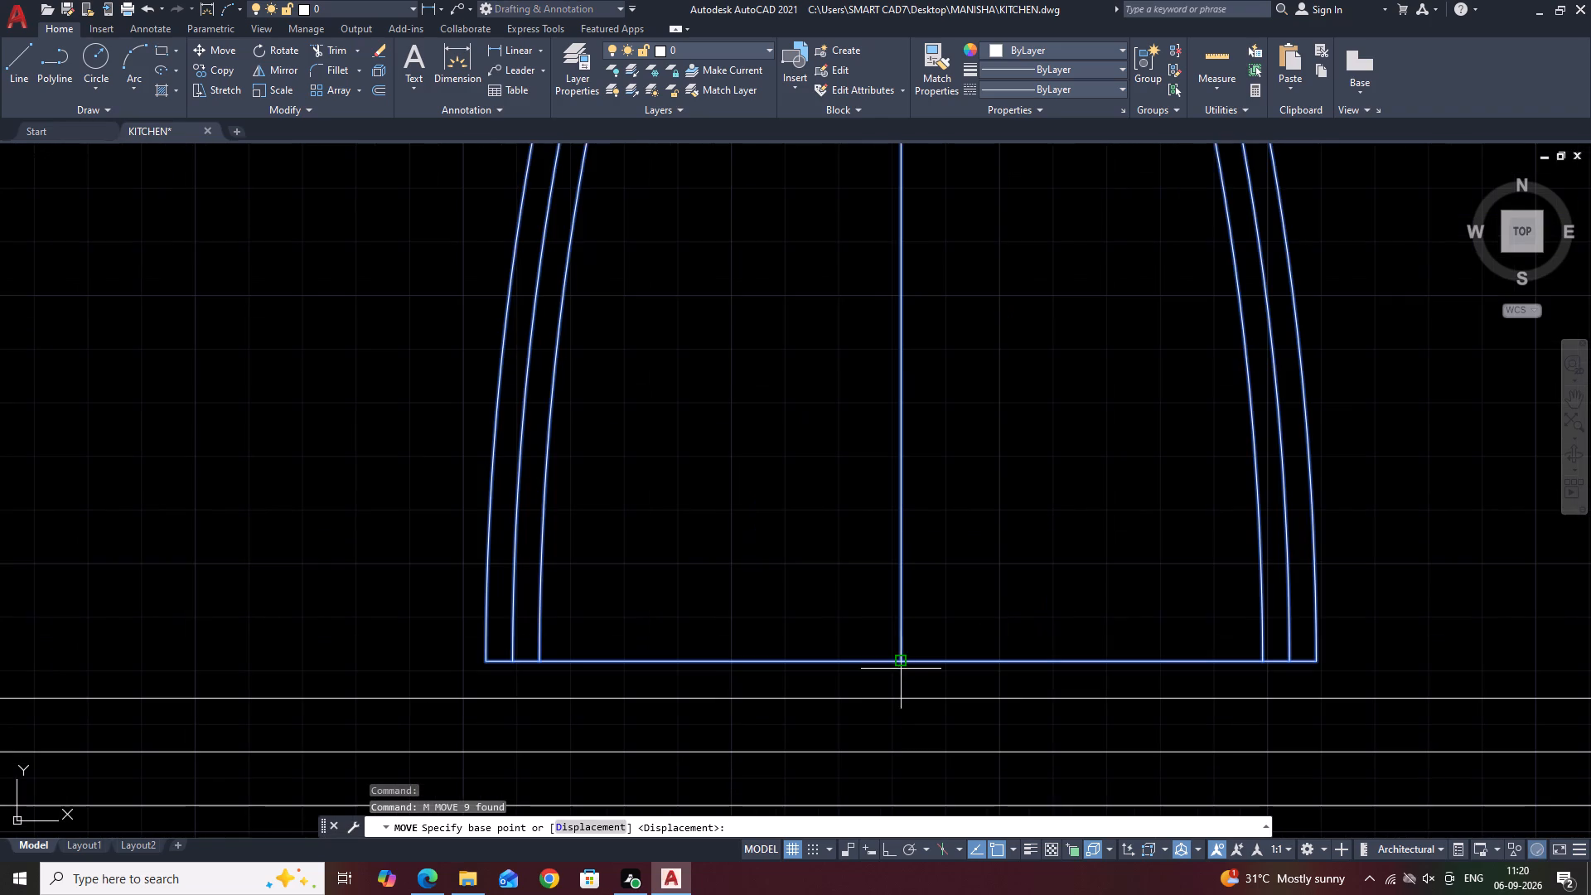
click(901, 664)
click(899, 697)
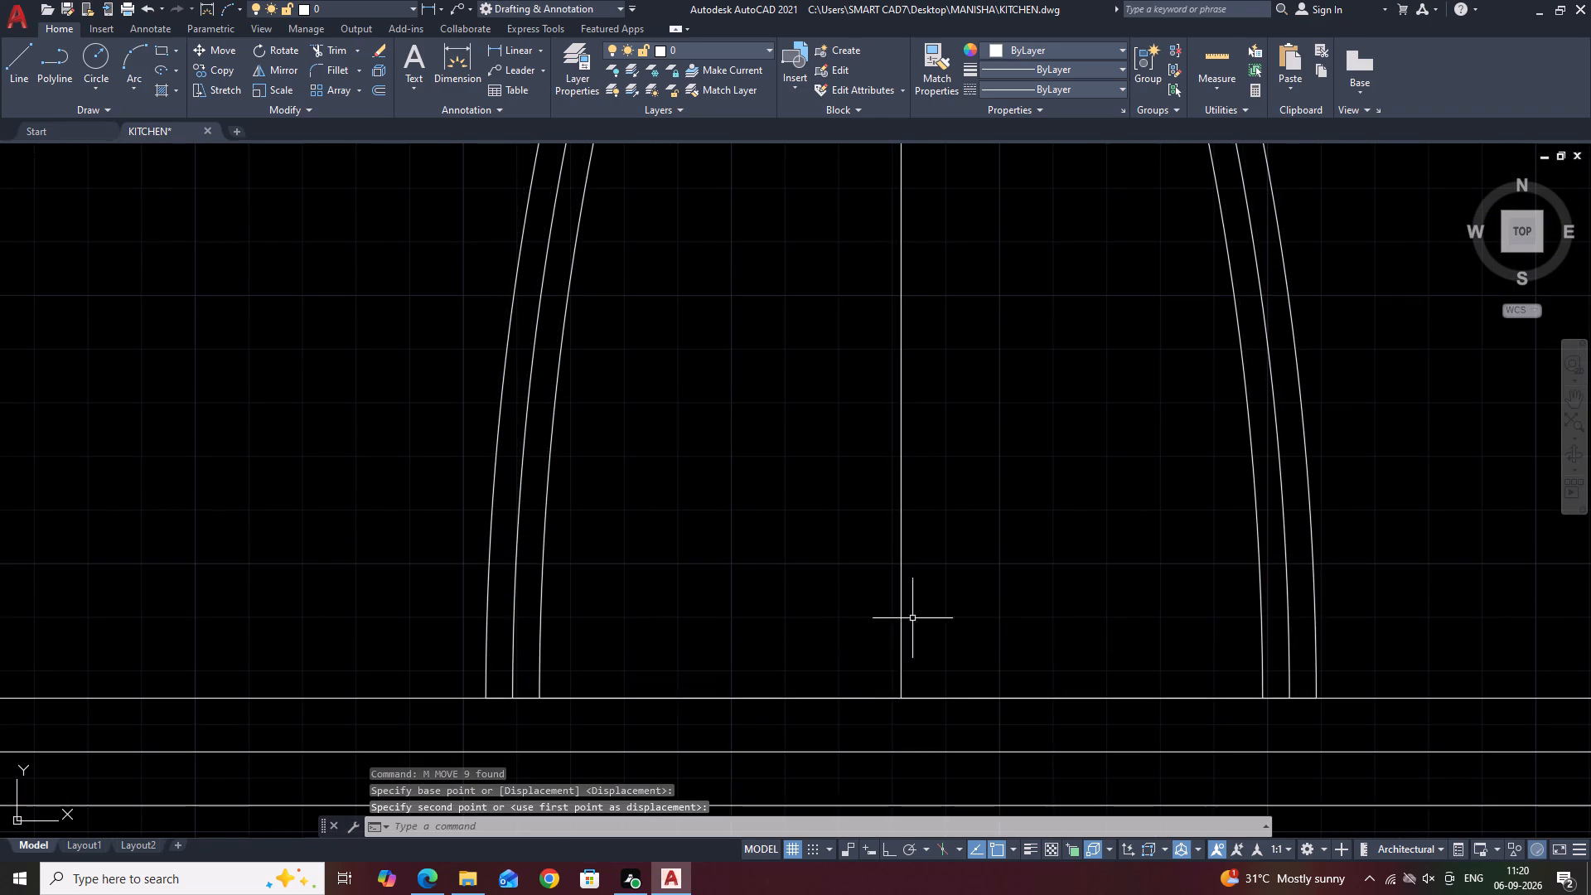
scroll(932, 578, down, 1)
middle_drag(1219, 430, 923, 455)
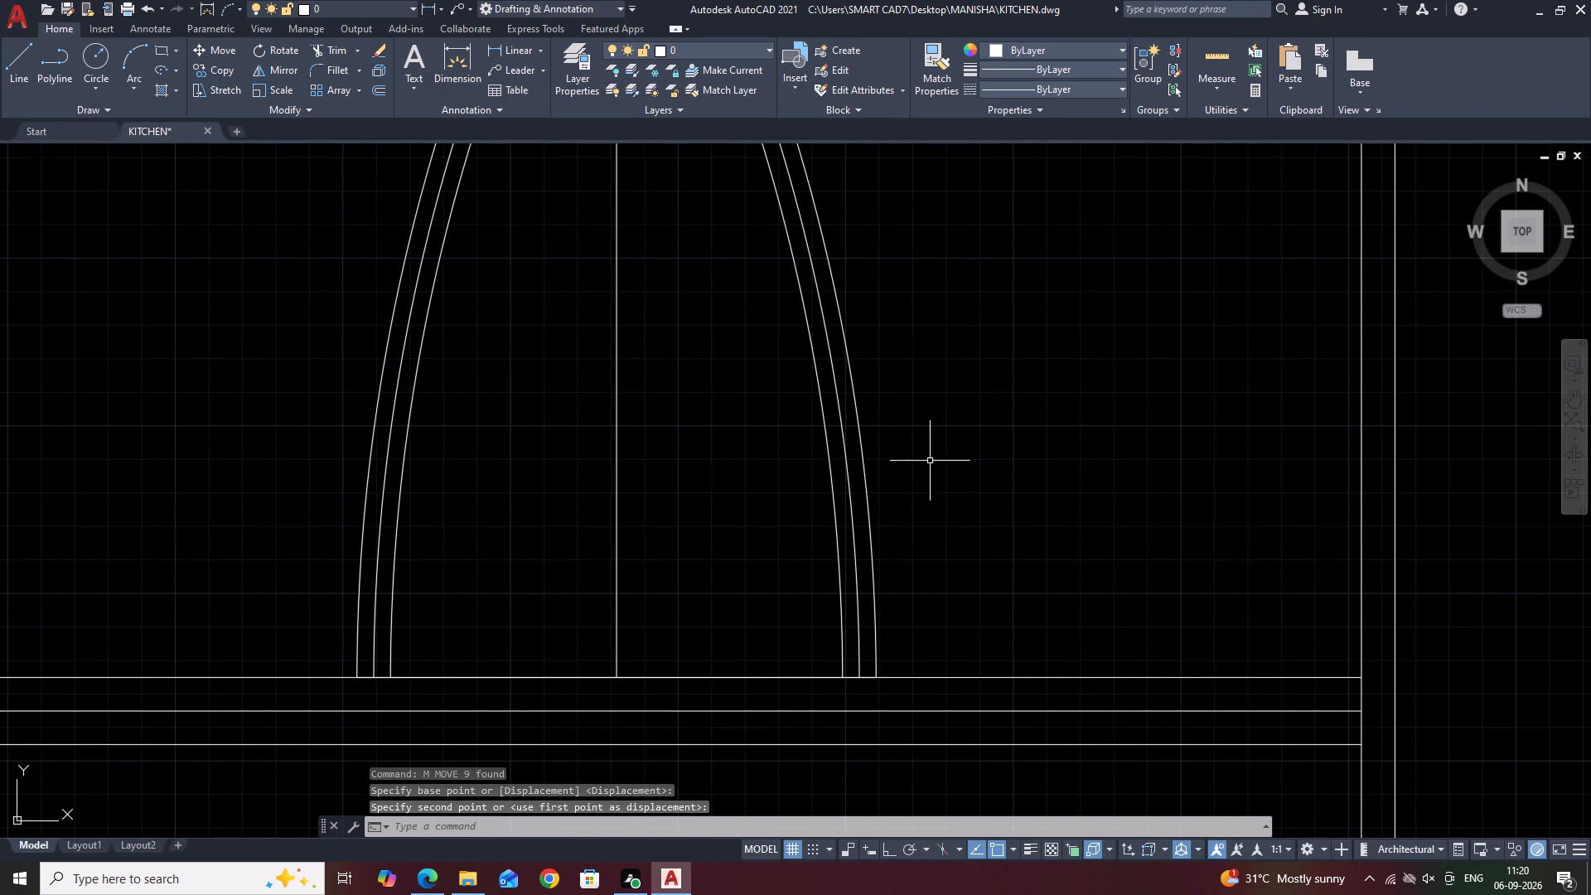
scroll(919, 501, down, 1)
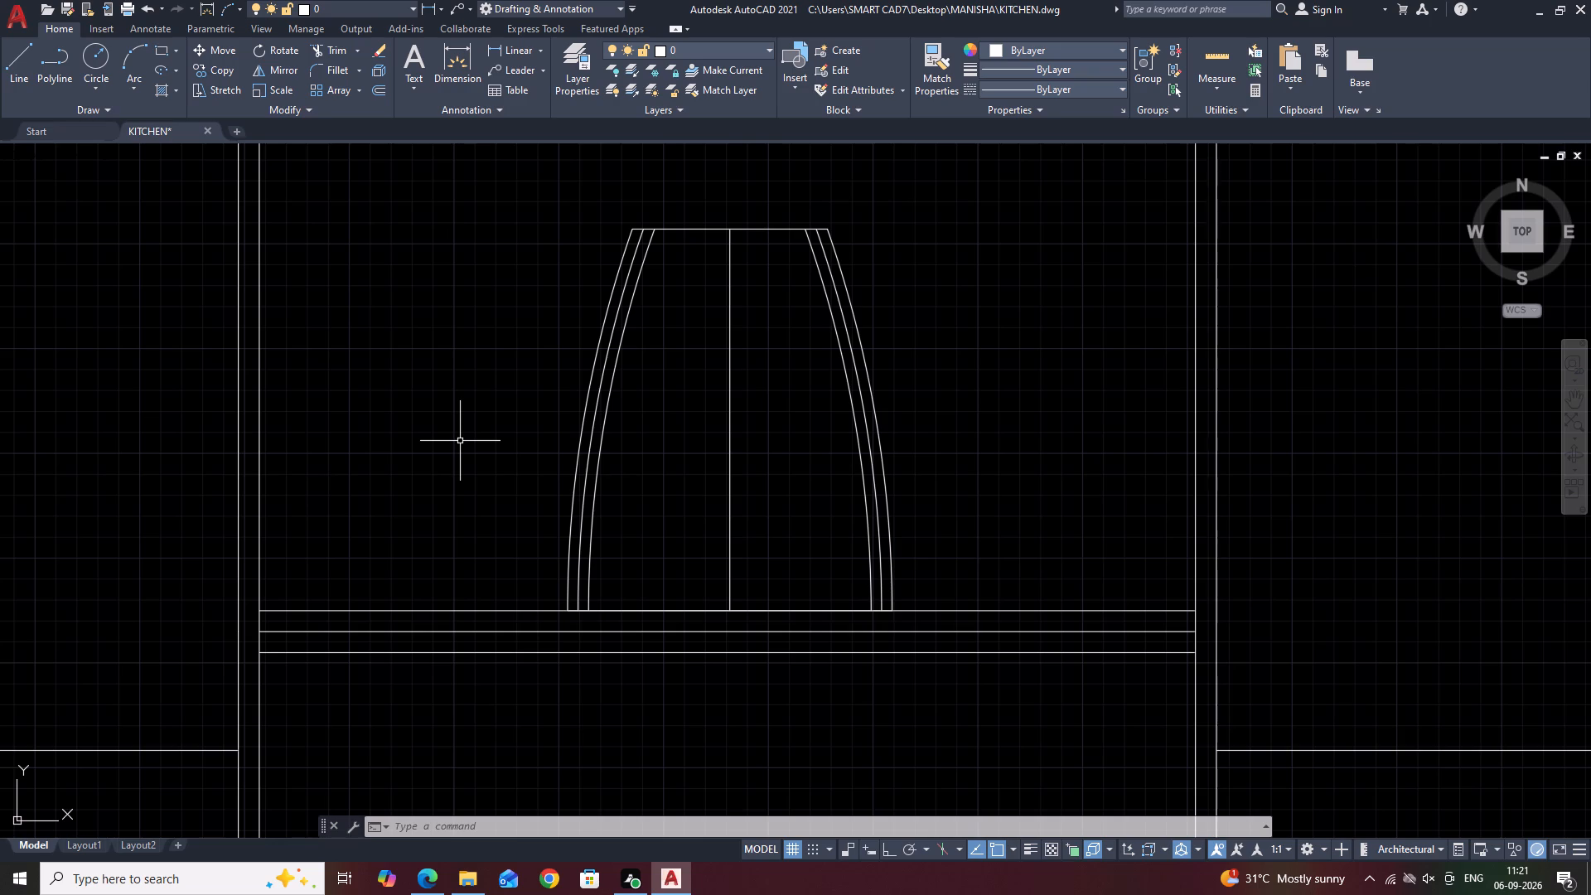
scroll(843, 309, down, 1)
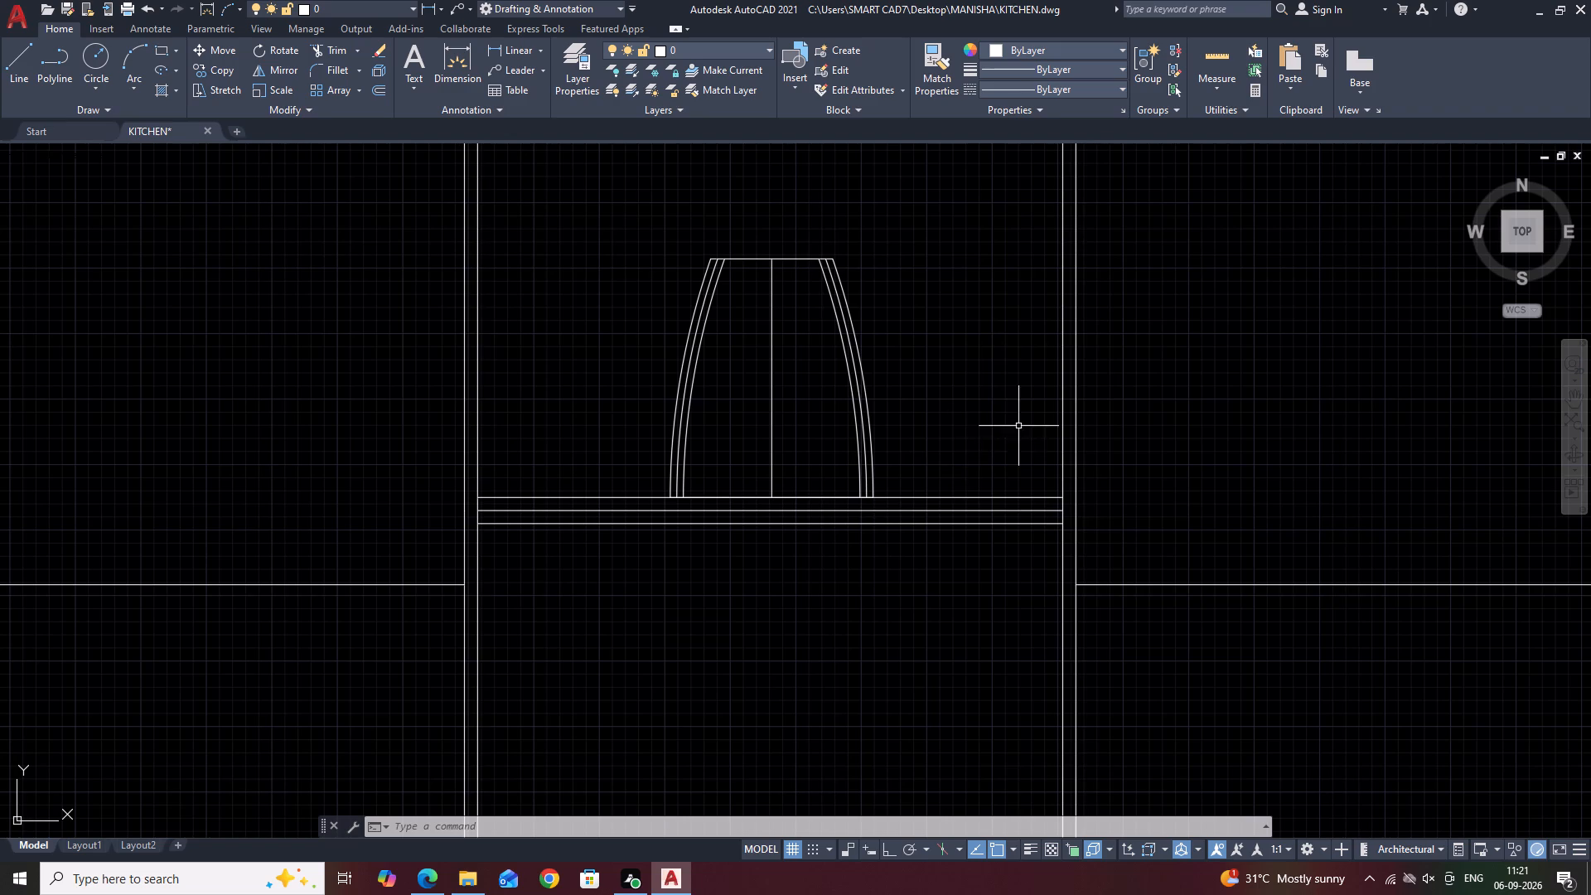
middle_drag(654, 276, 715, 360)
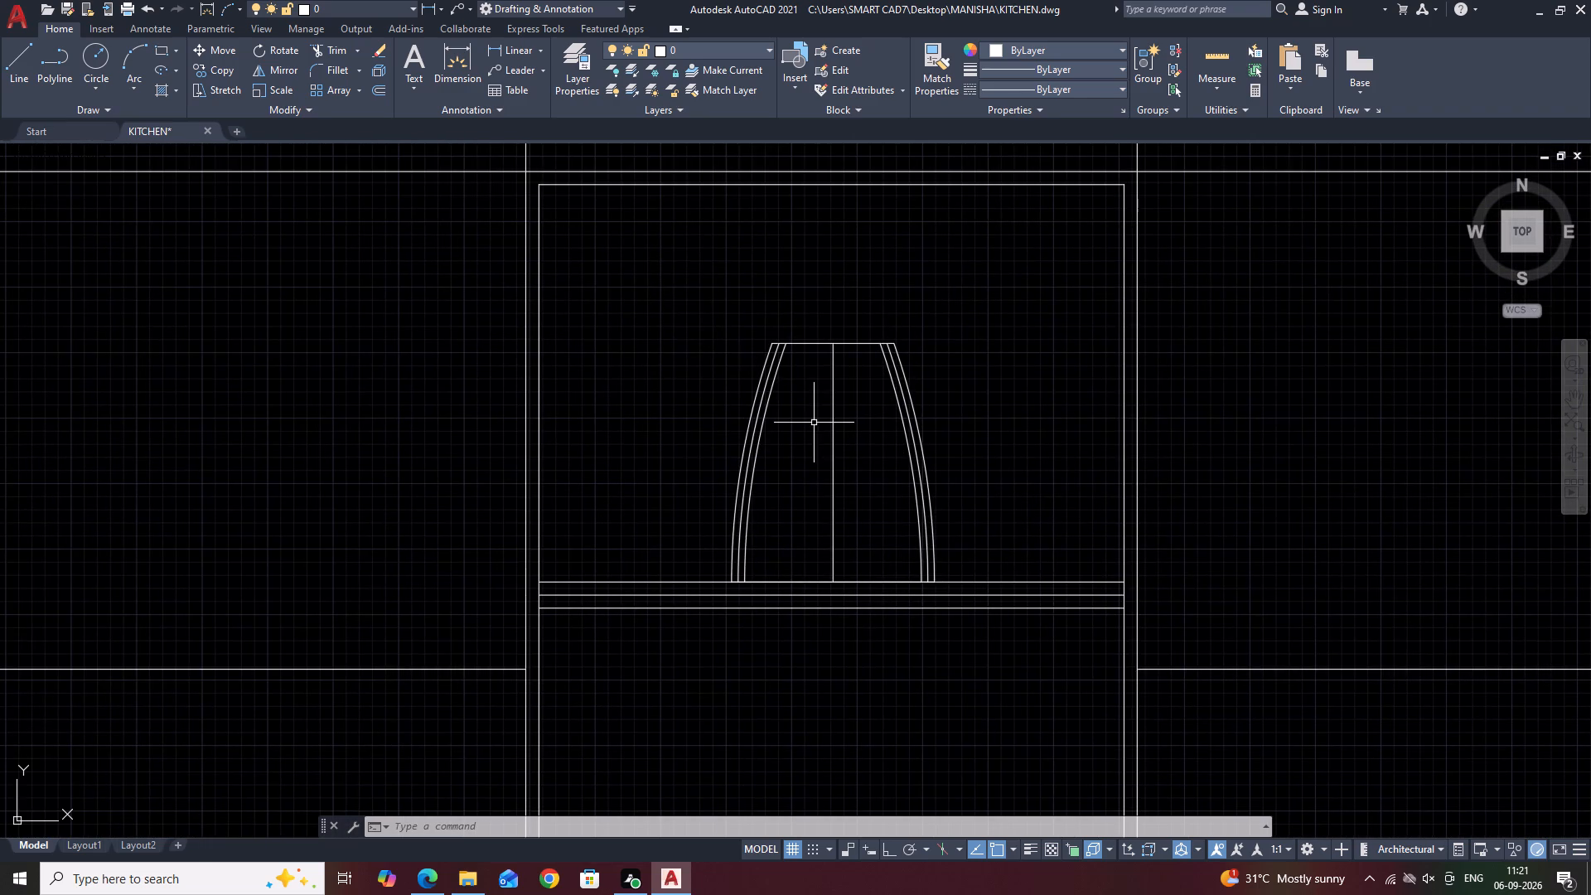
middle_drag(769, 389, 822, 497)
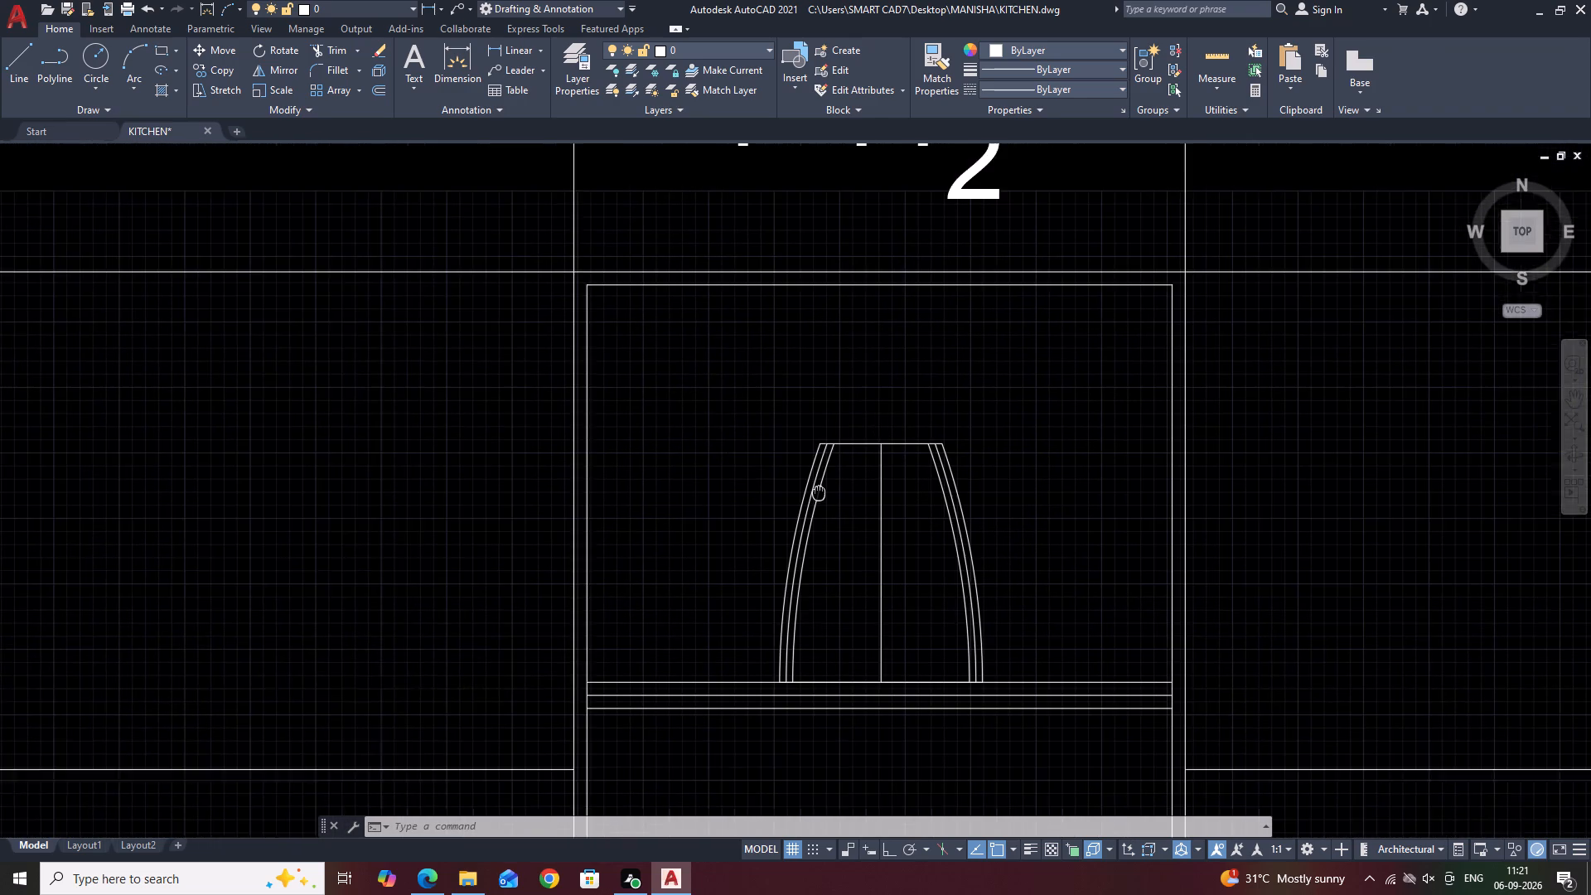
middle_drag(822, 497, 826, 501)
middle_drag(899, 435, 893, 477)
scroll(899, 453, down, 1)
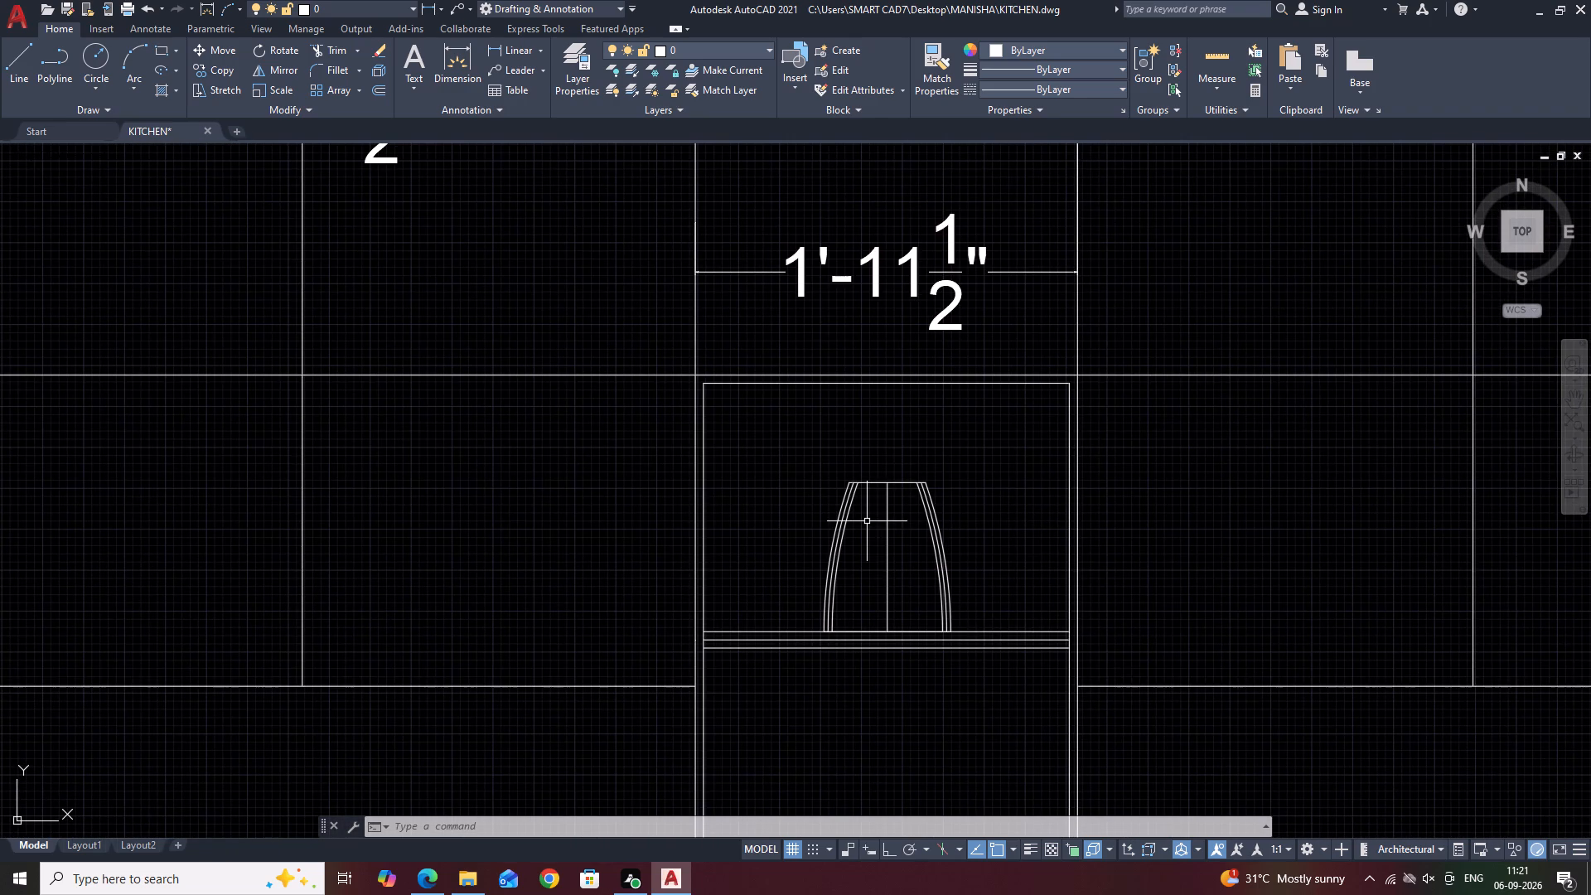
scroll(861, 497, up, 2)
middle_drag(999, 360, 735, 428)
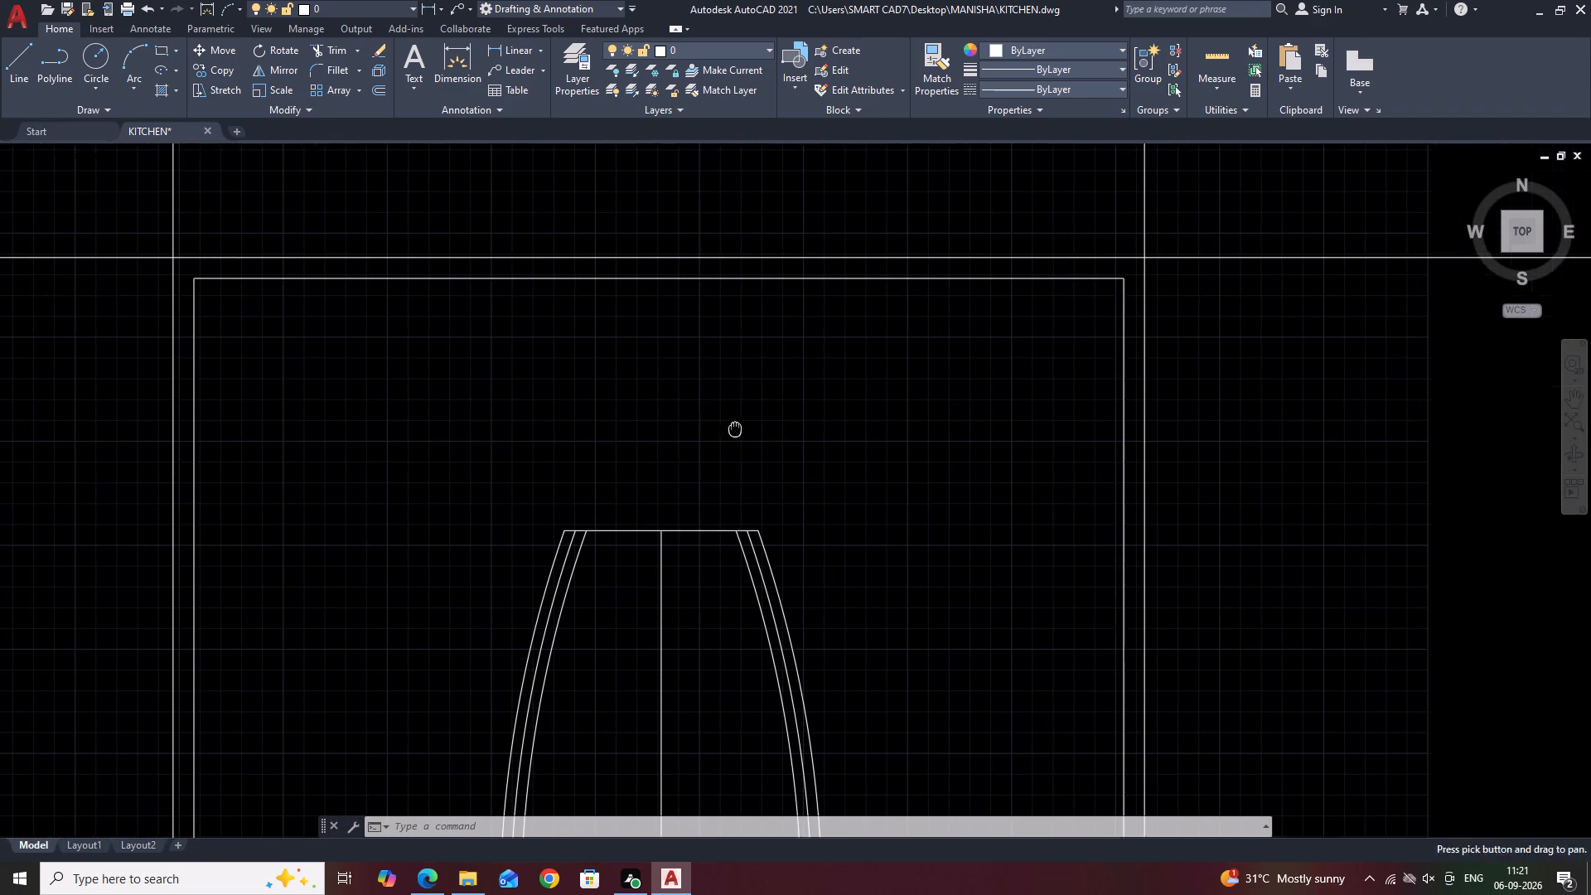
Draw a looped handle spline on the vessel's left side, from its upper left contour out and back to the lower contour.
middle_drag(806, 506, 812, 485)
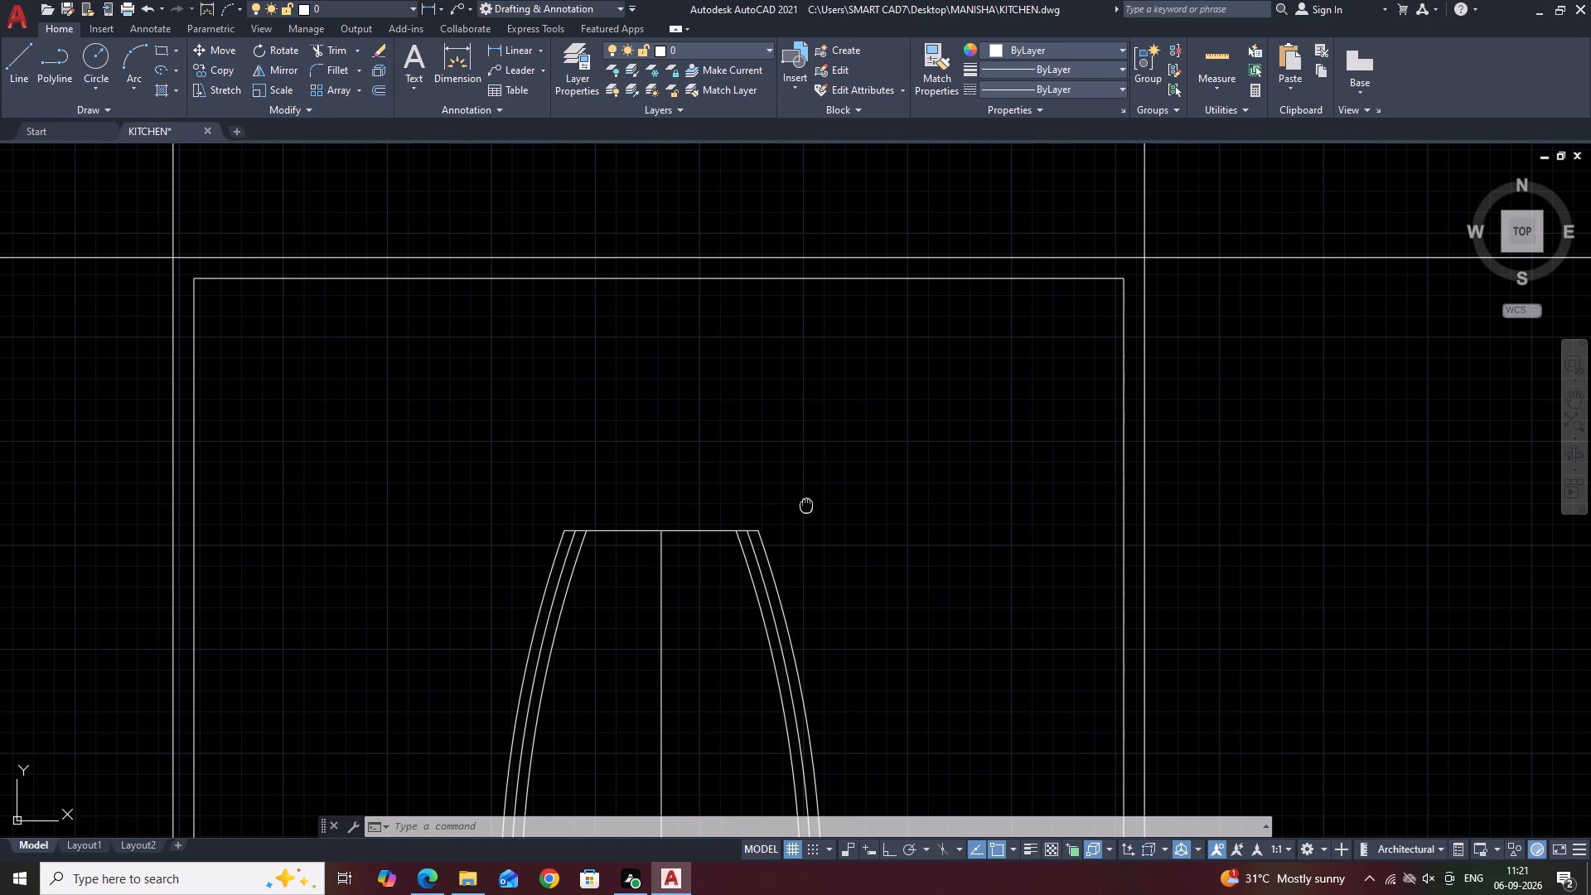
middle_drag(812, 485, 836, 433)
key(s)
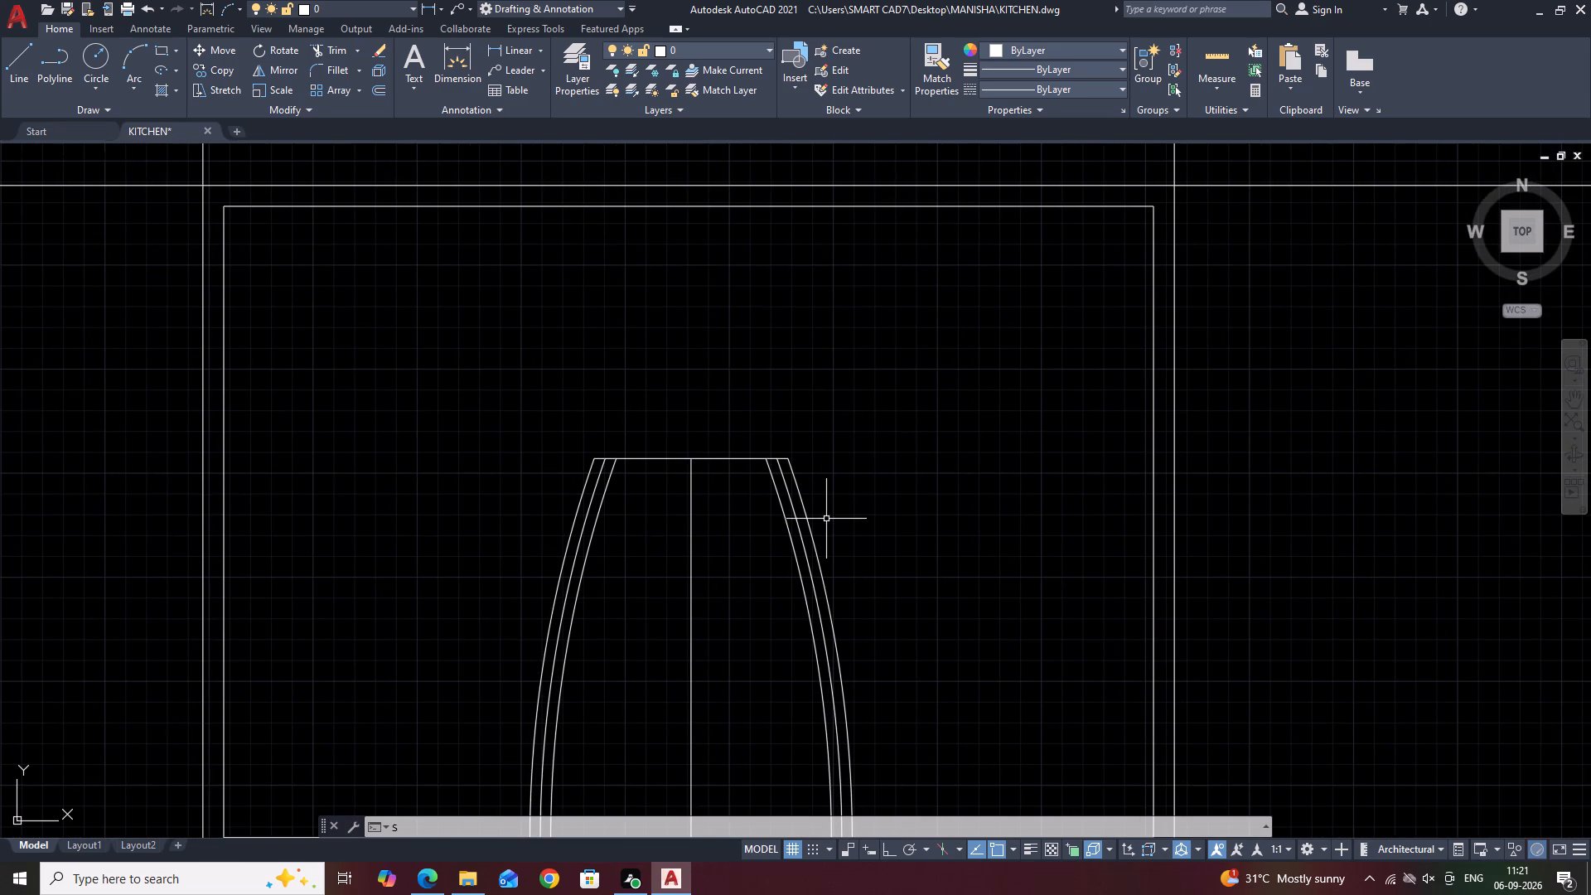
key(p)
key(l)
key(space)
scroll(683, 501, down, 3)
middle_drag(661, 541, 780, 496)
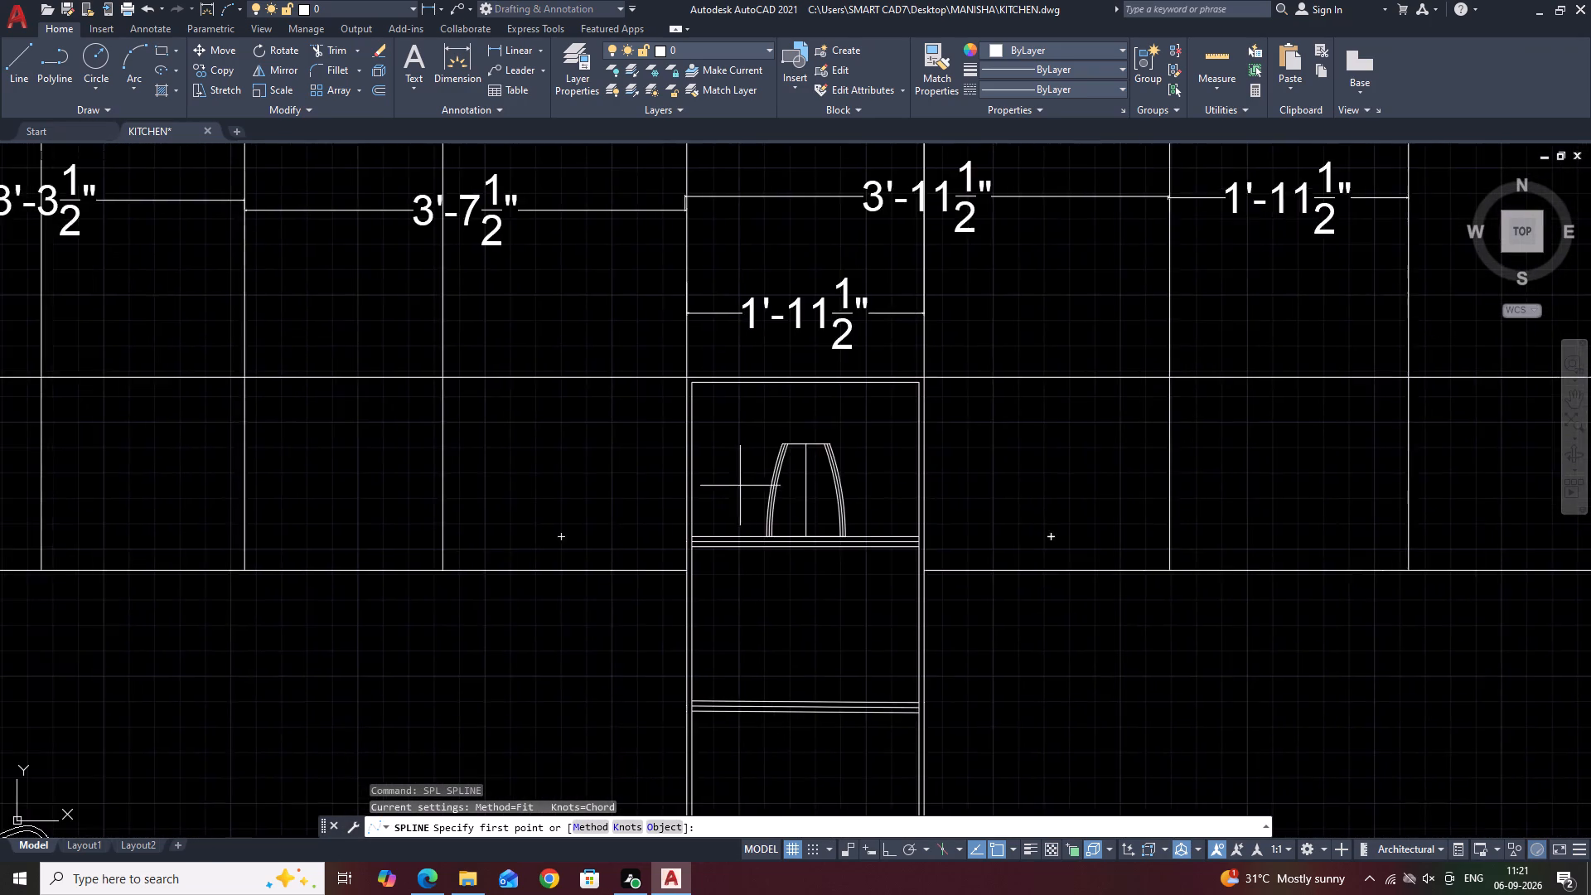
scroll(737, 480, up, 2)
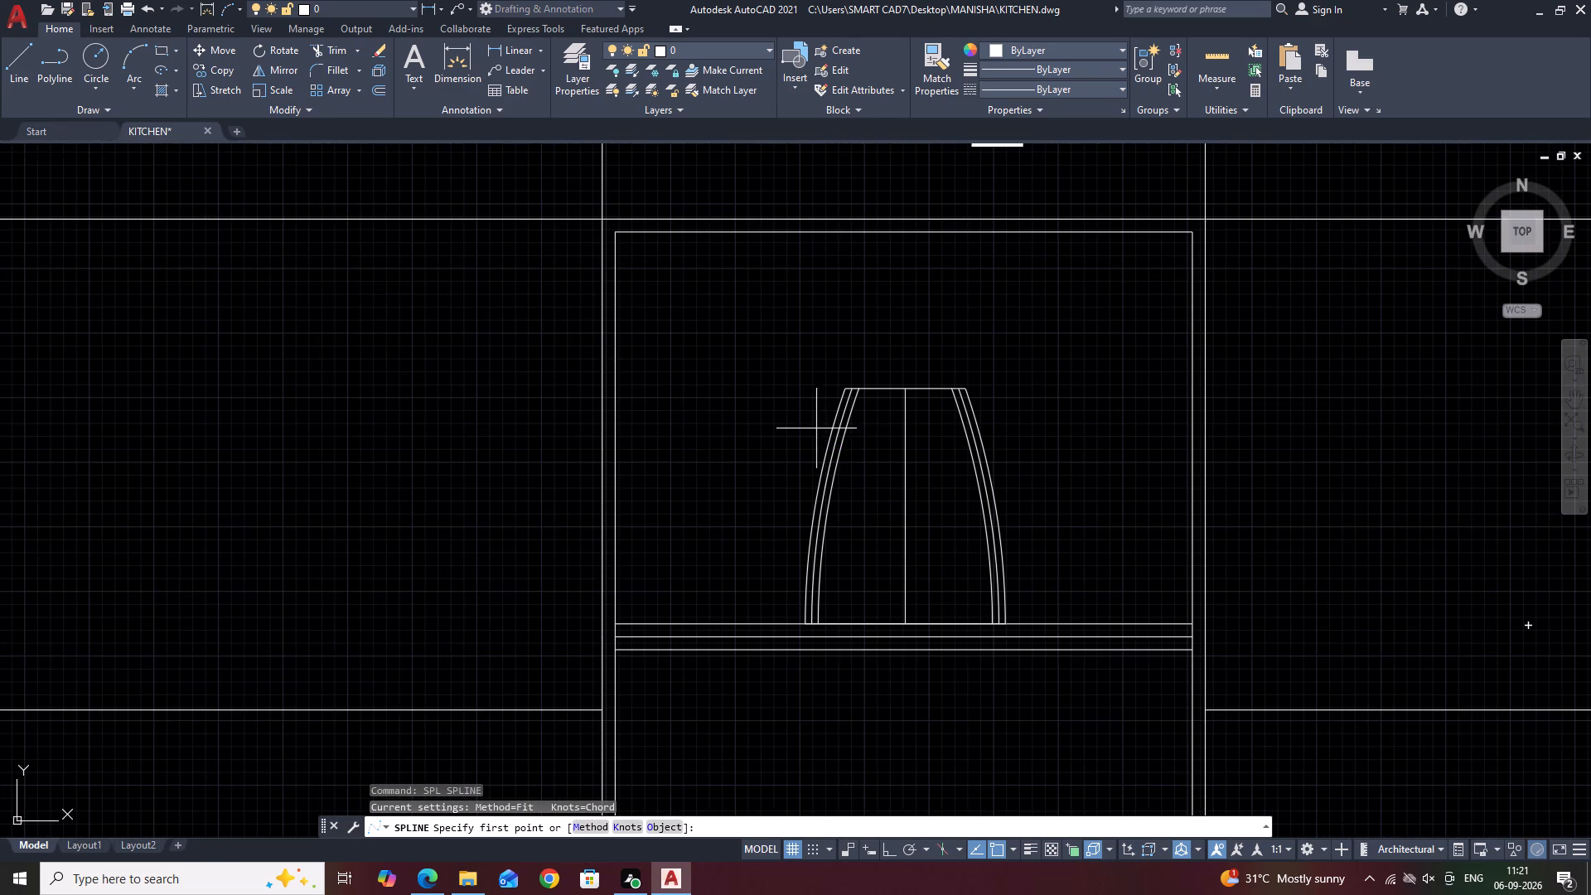
scroll(834, 432, up, 2)
click(834, 456)
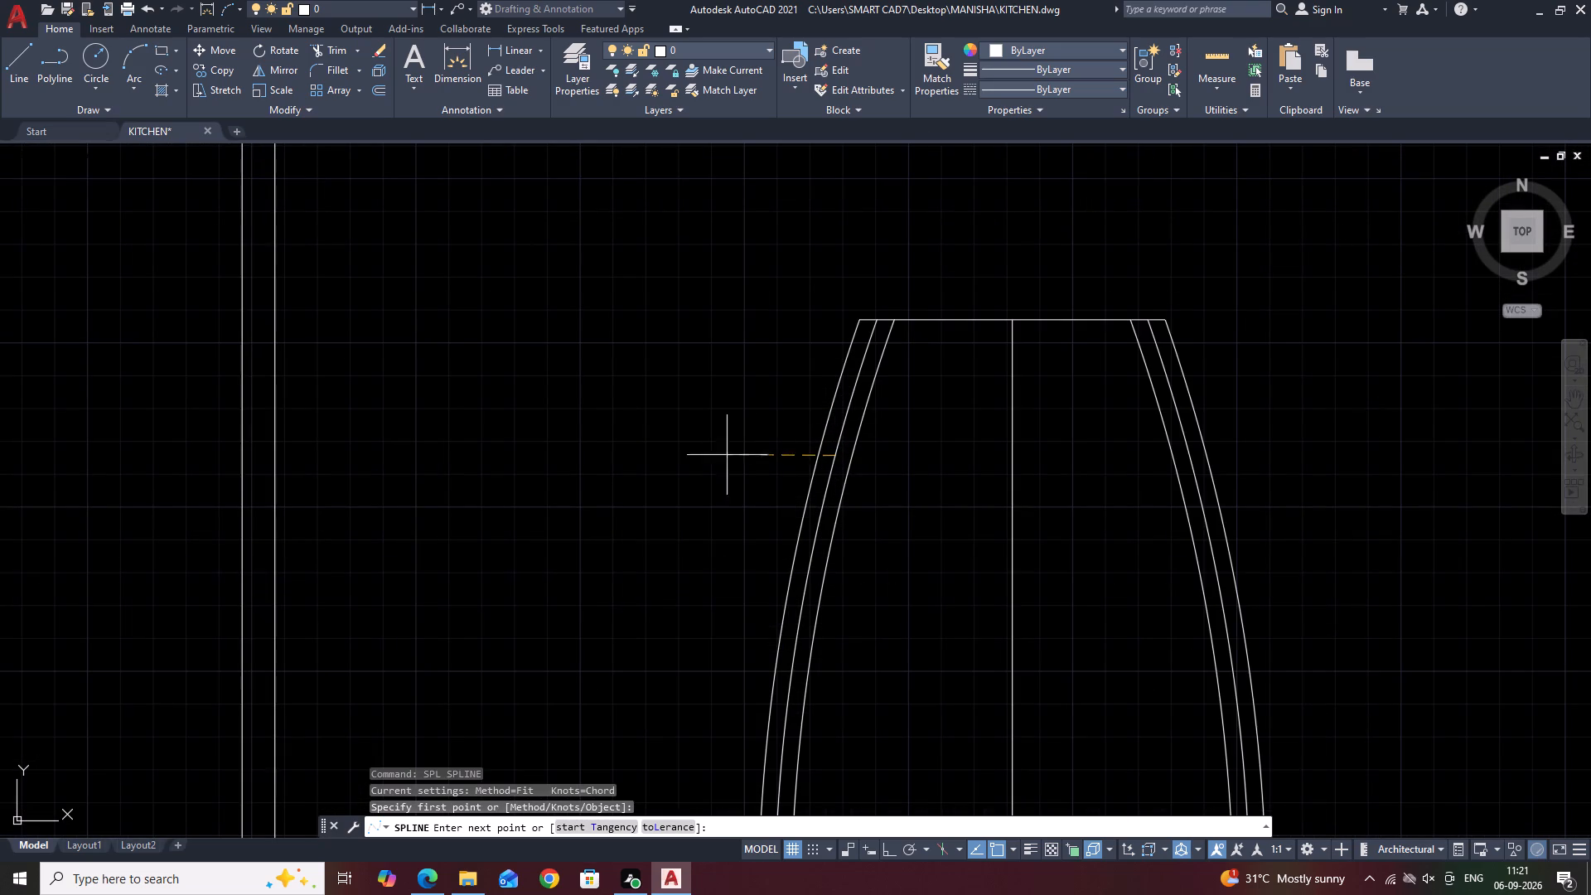
click(681, 428)
scroll(656, 424, down, 3)
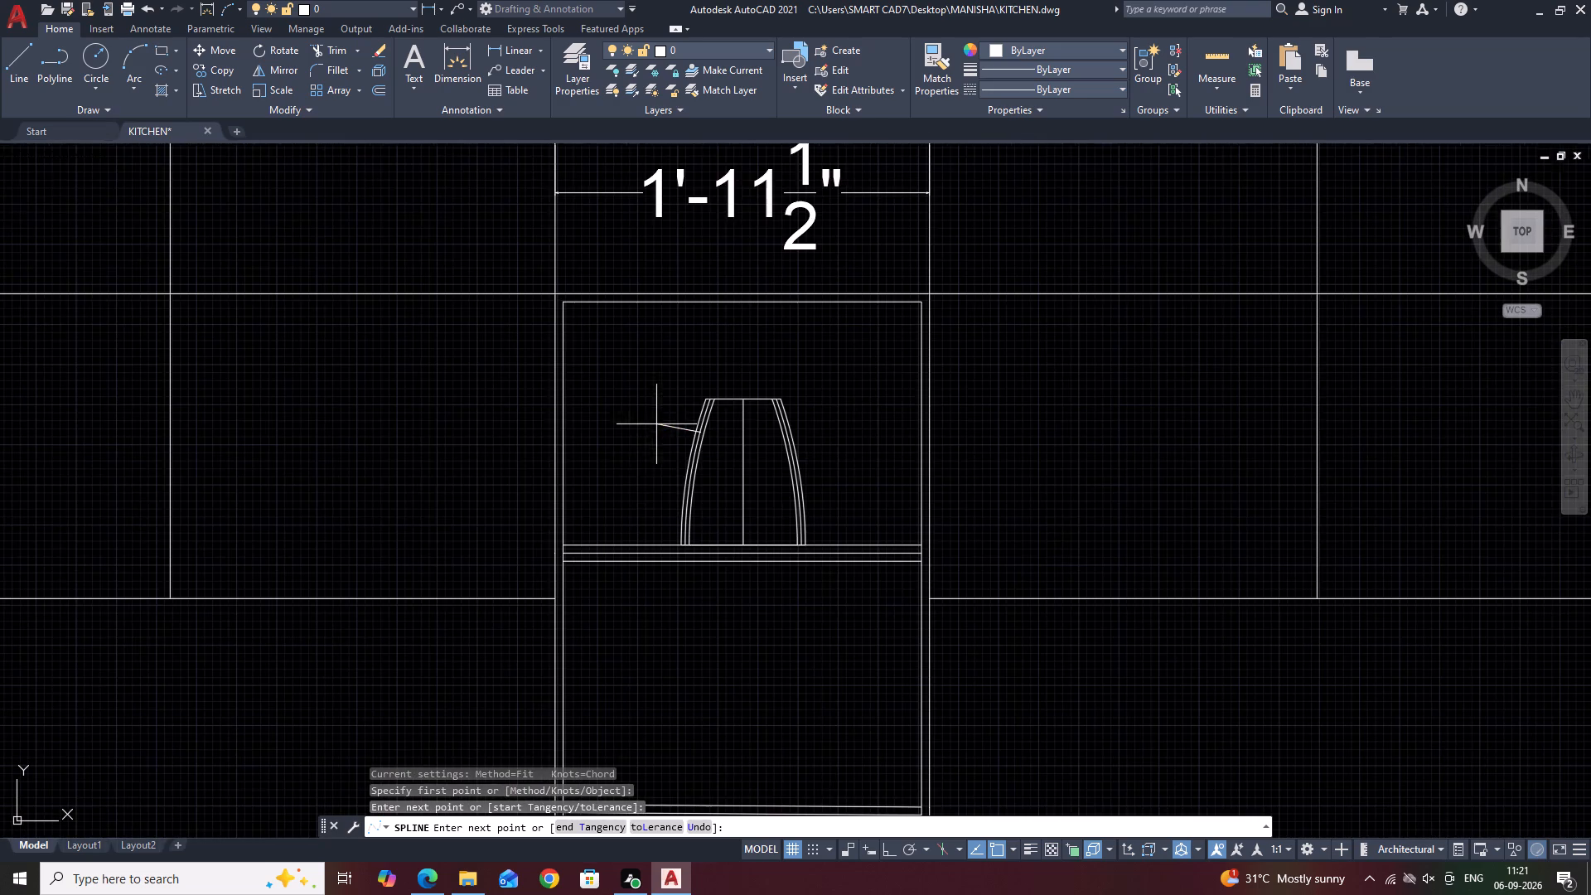
scroll(662, 494, up, 2)
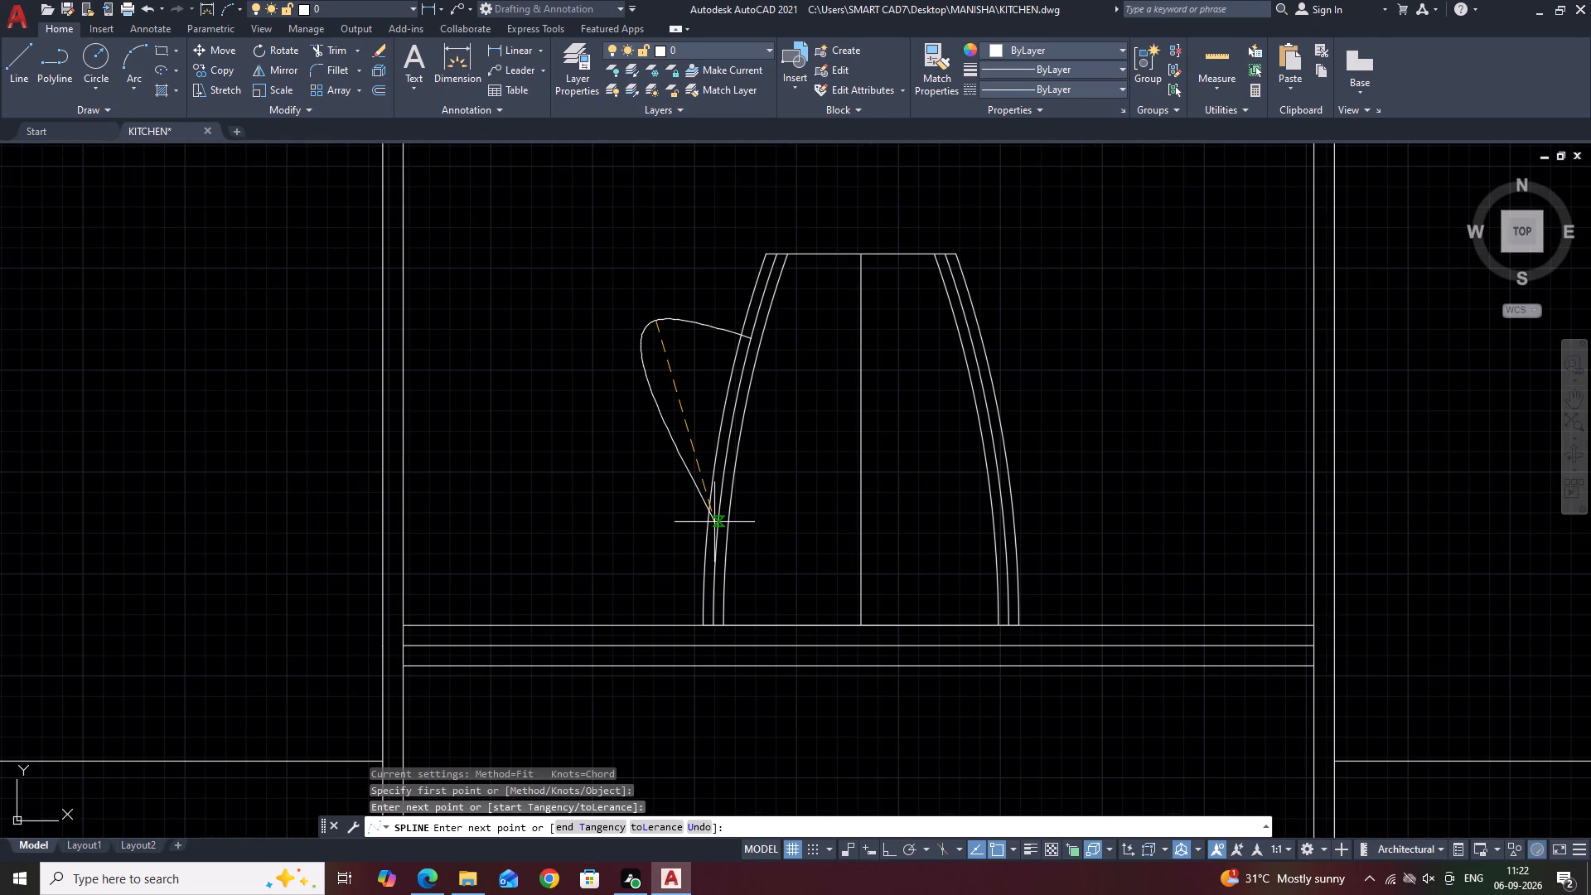
click(714, 522)
key(Return)
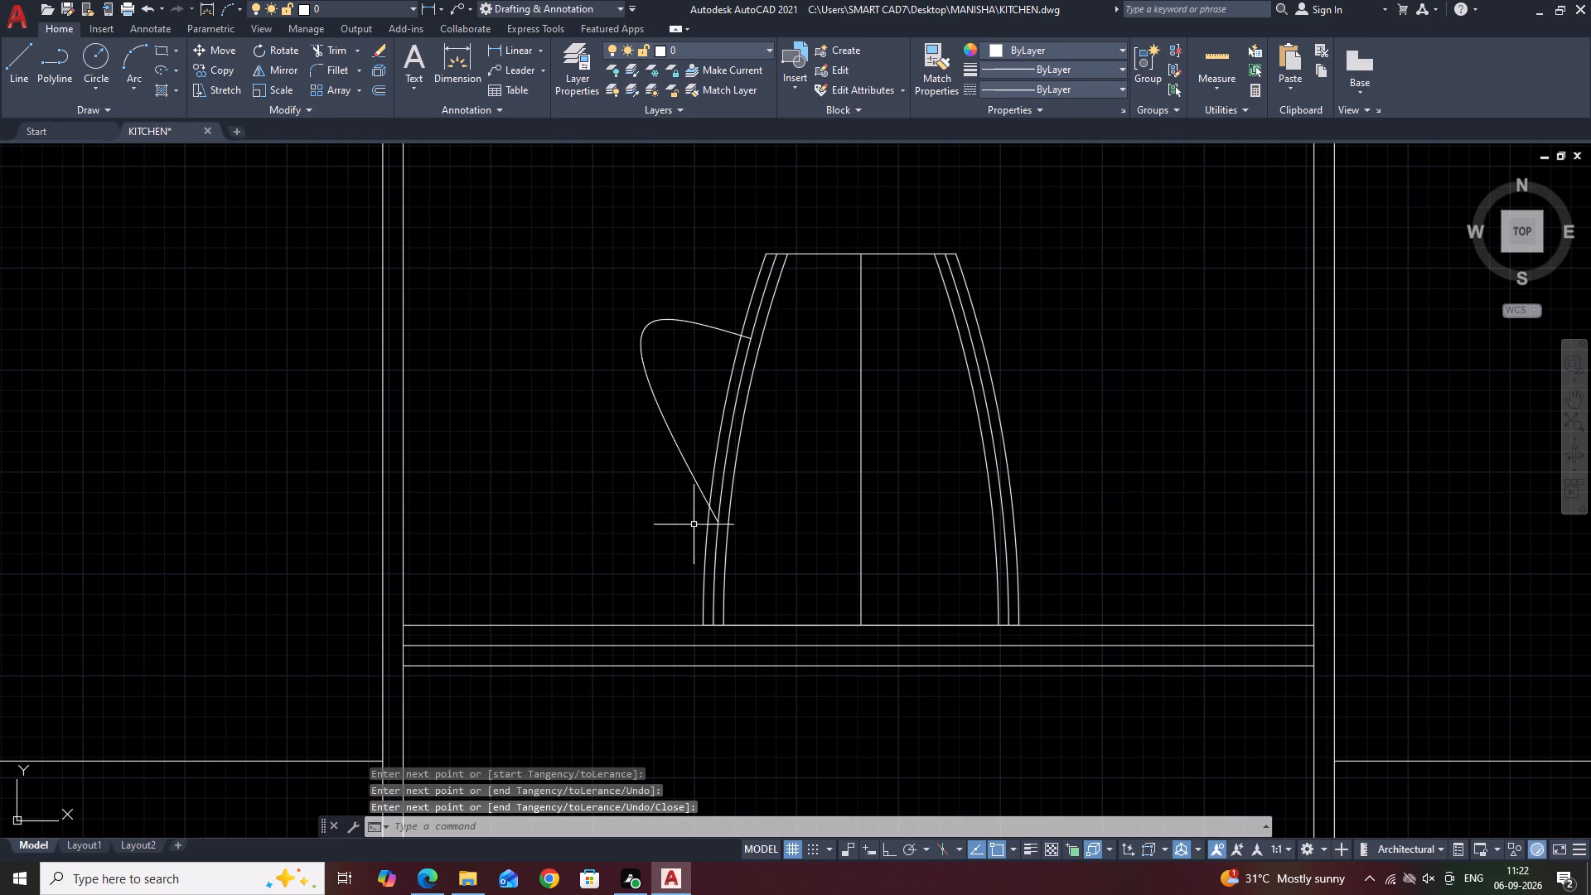
Offset the handle spline inward toward the vessel, keeping the current offset distance.
click(669, 444)
click(631, 315)
middle_drag(641, 418, 701, 518)
text(O)
key(space)
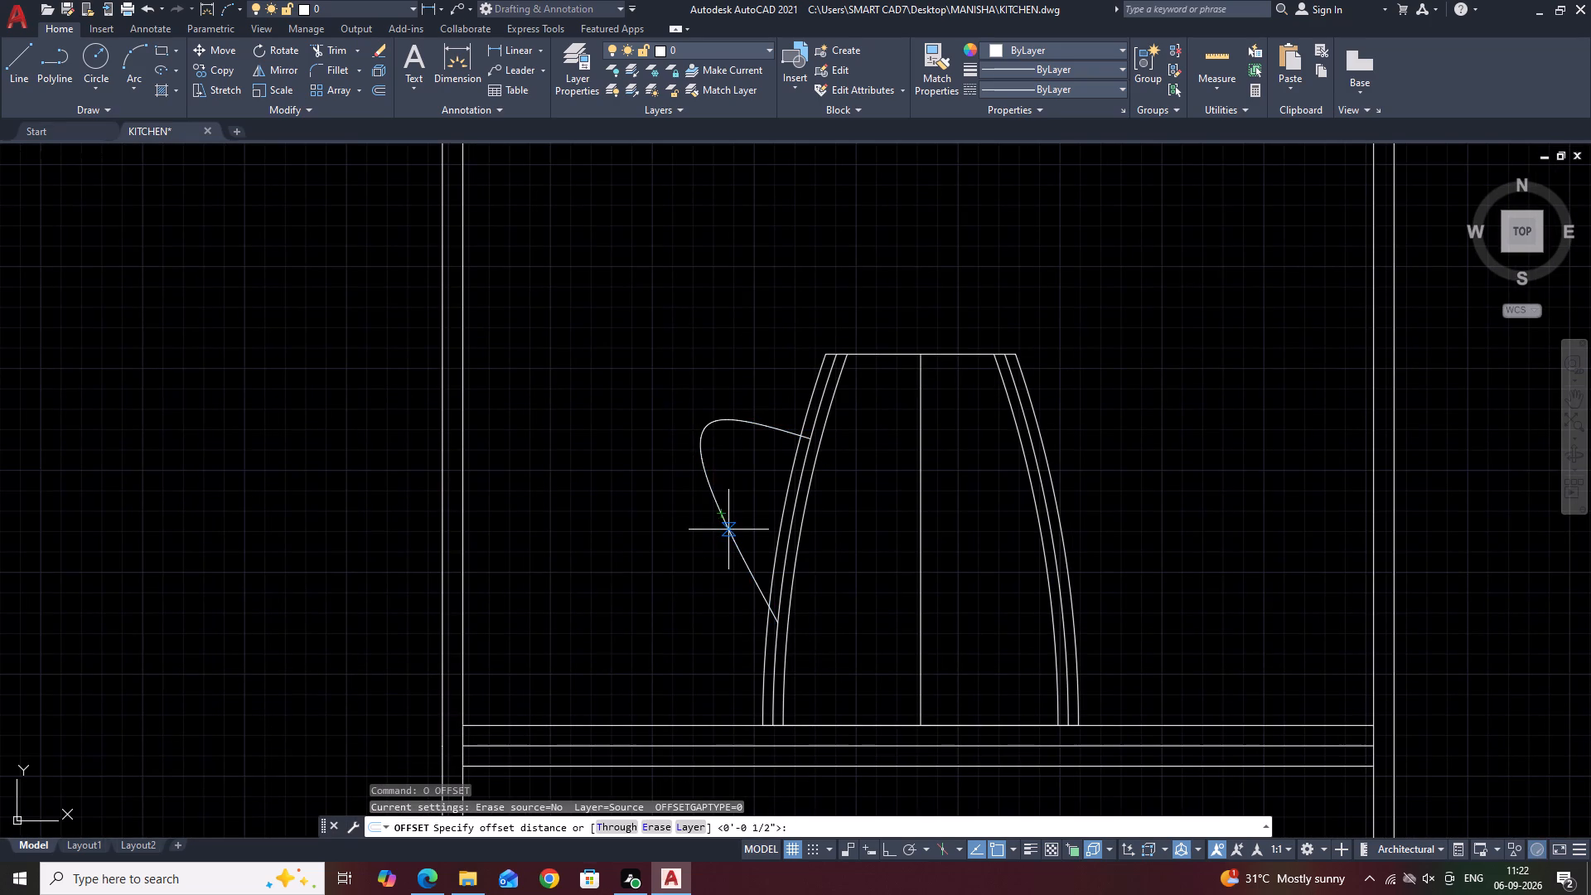
key(space)
click(755, 506)
key(Escape)
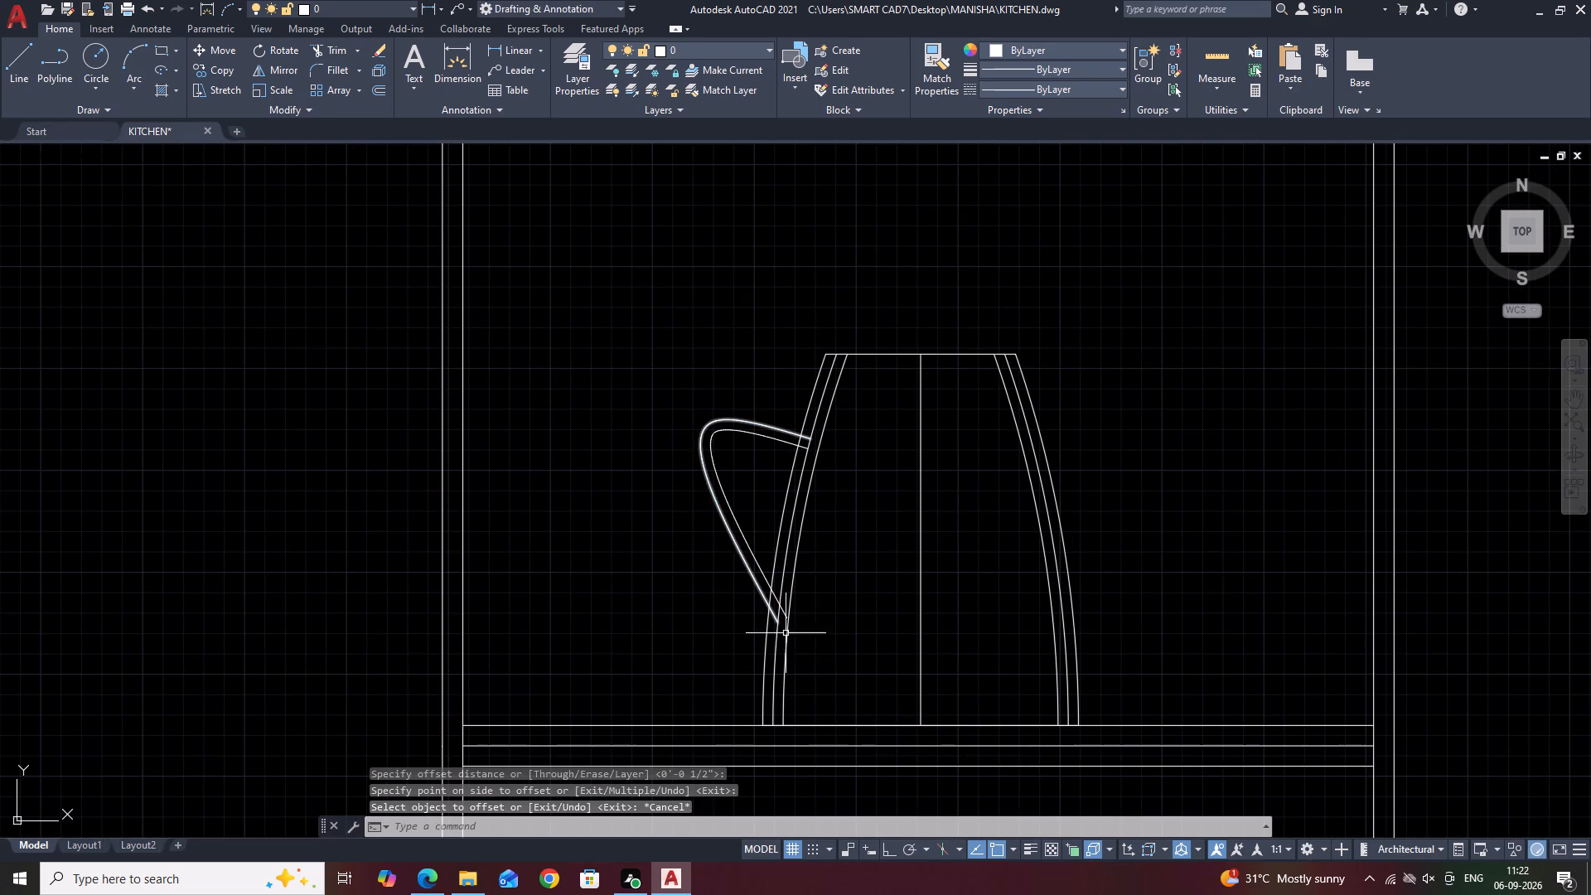
Close the handle's lower and upper ends with a short line between its outer and inner curves at each end.
key(l)
key(space)
scroll(826, 657, up, 2)
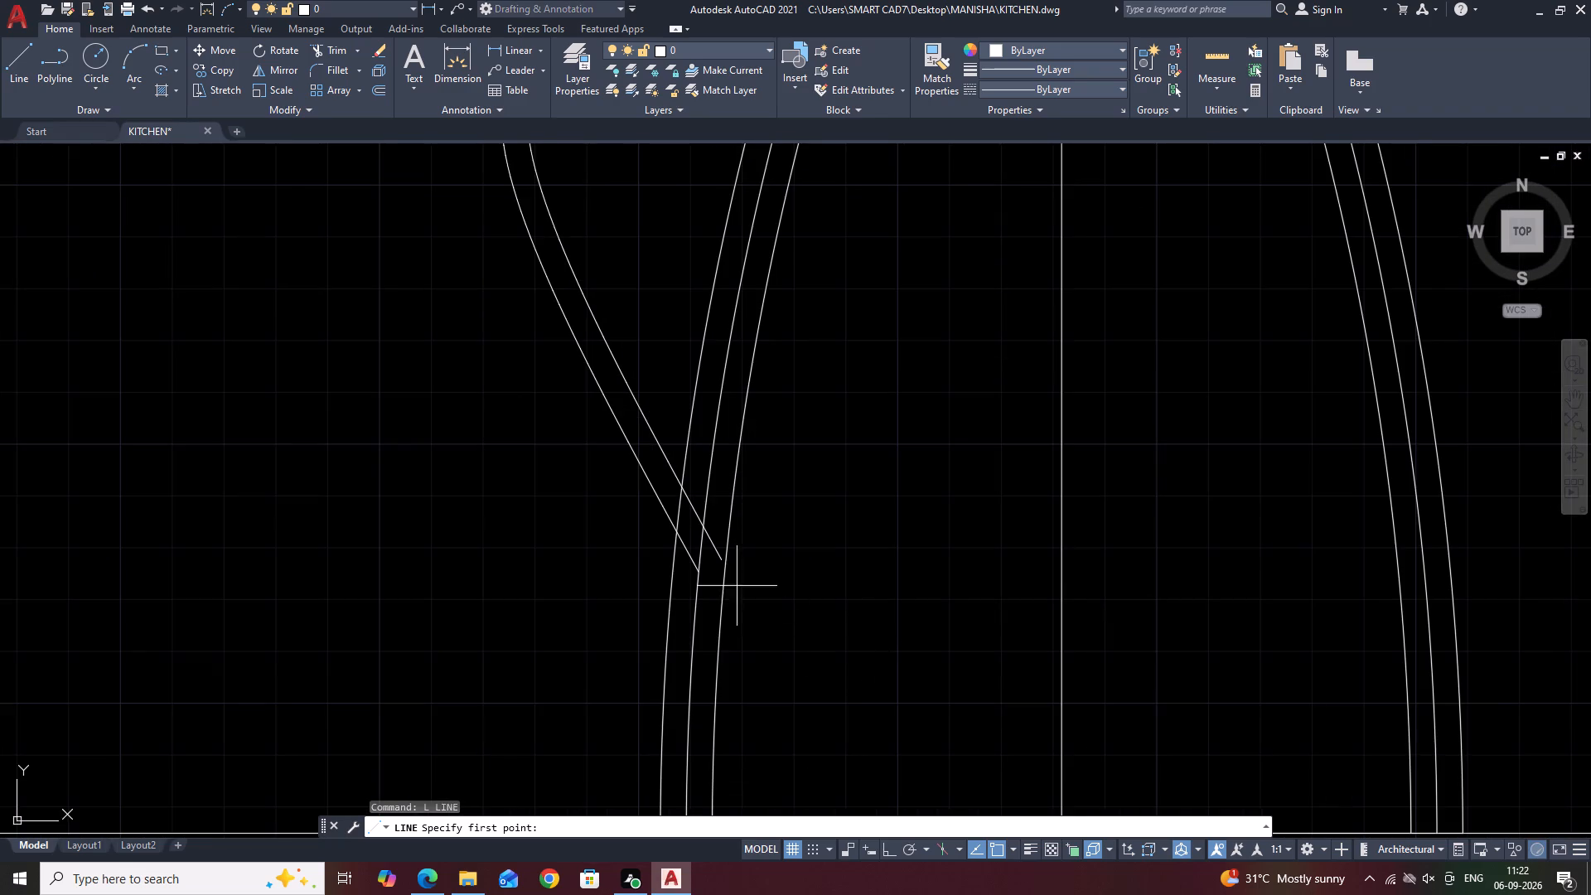
scroll(718, 568, up, 2)
click(728, 557)
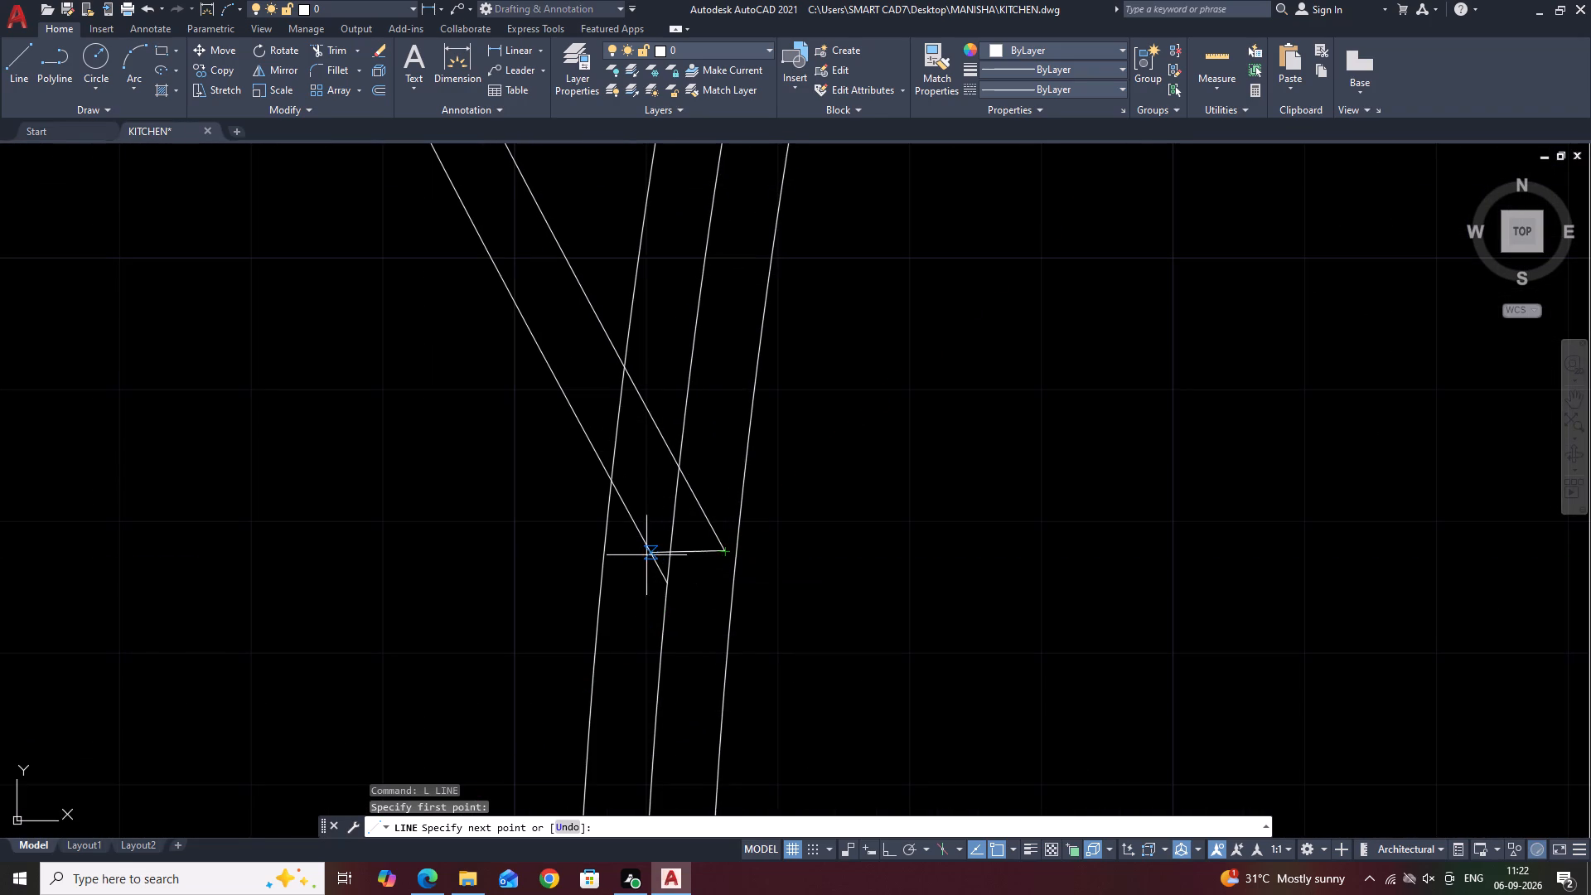
click(646, 555)
key(Escape)
scroll(720, 547, down, 3)
middle_drag(770, 441, 796, 558)
key(space)
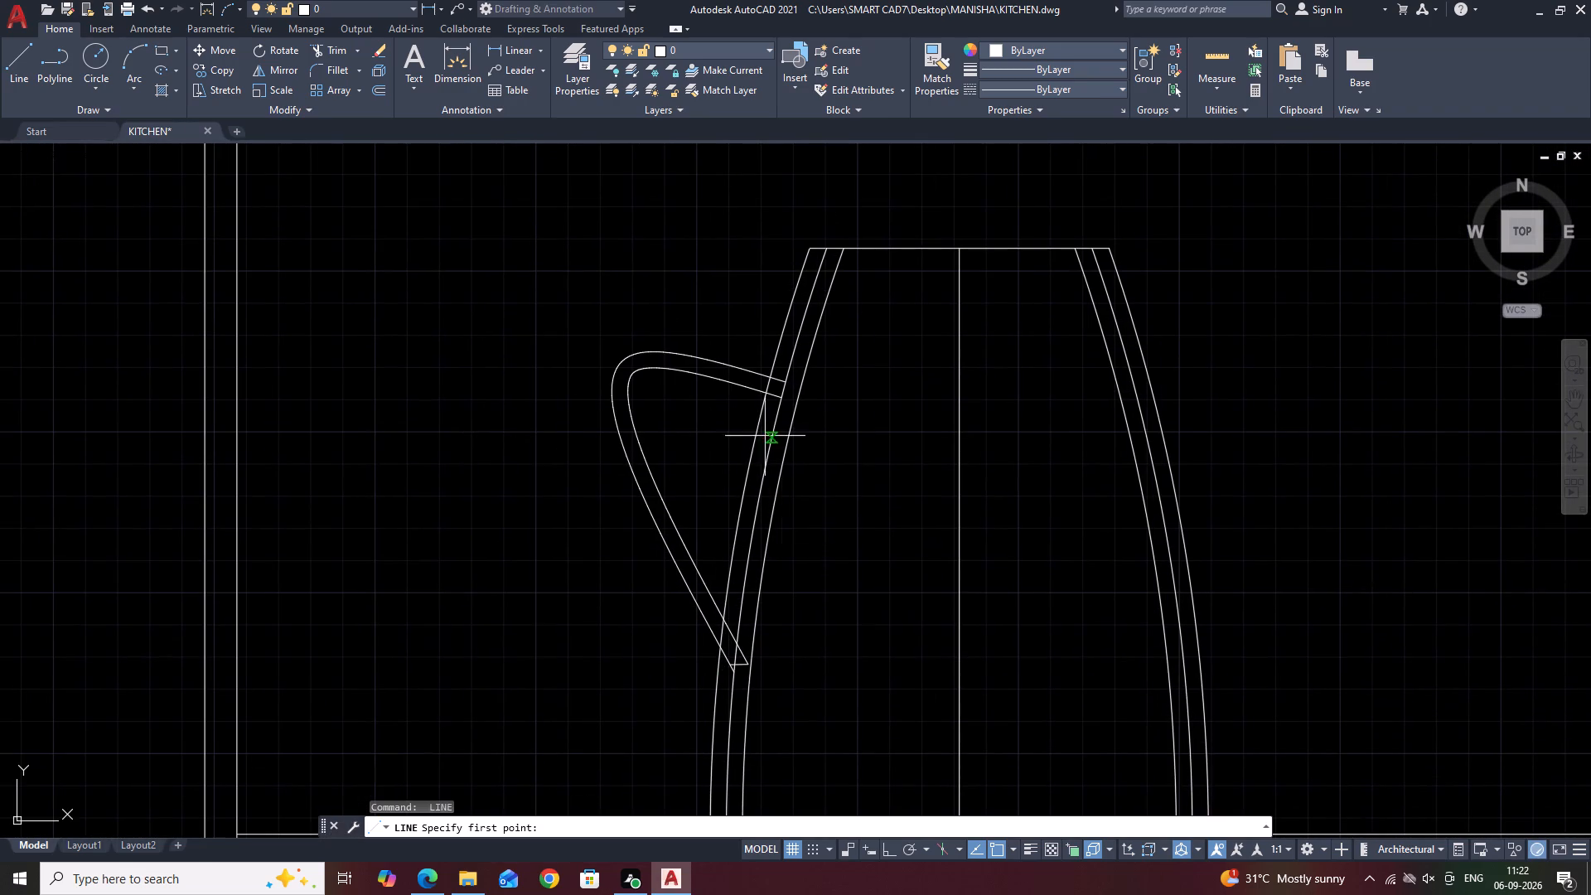
scroll(757, 394, up, 2)
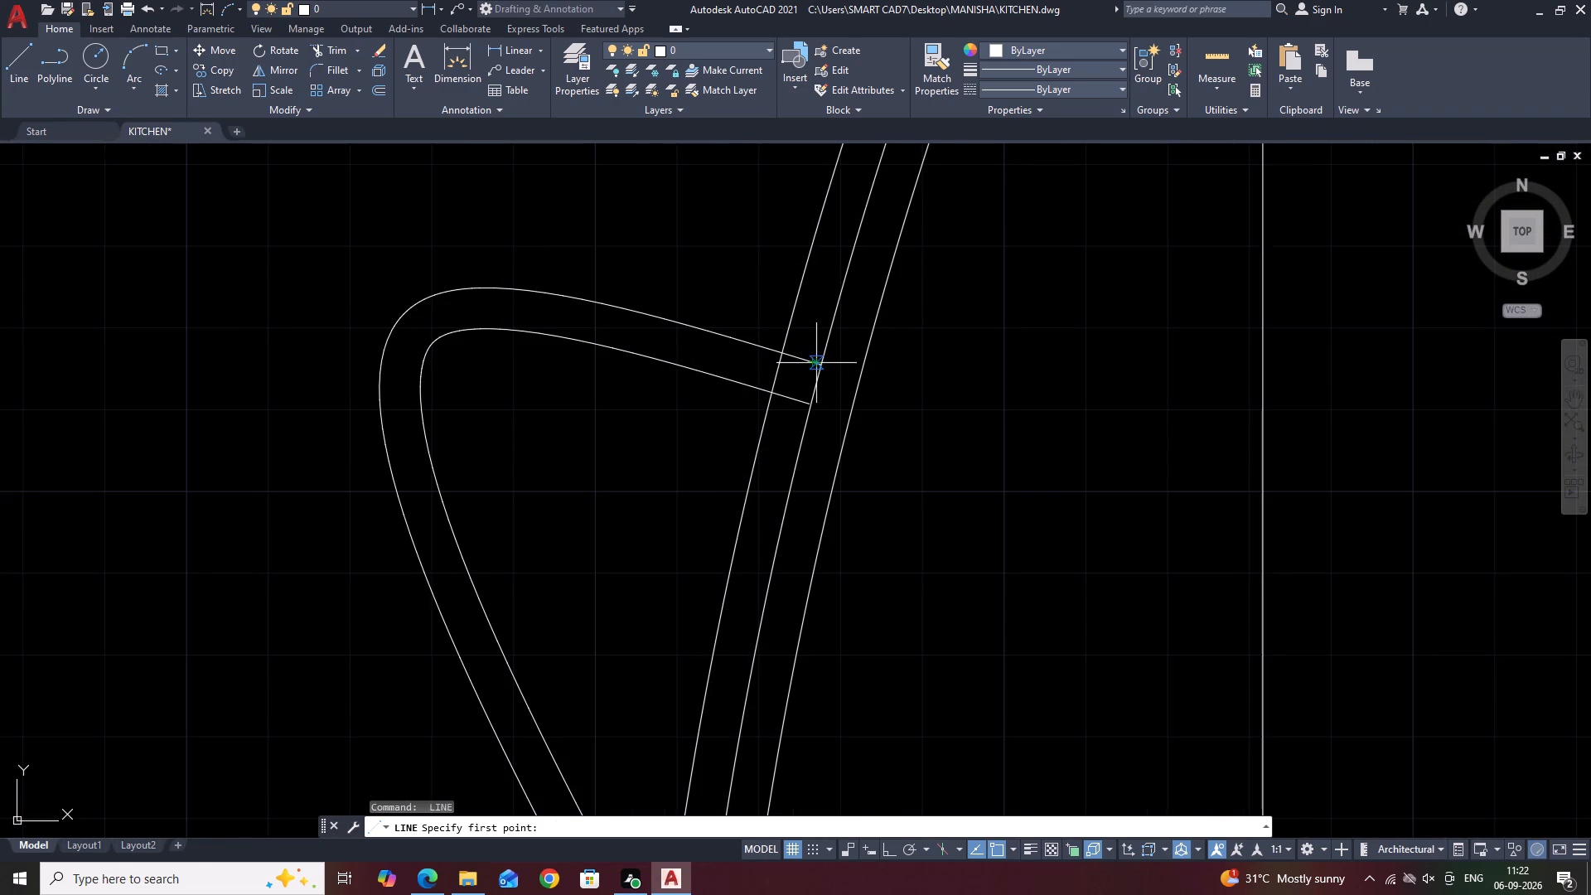
click(819, 367)
click(785, 399)
key(Escape)
Draw a short line across the handle's lower leg, just above where it meets the vessel.
scroll(725, 385, down, 2)
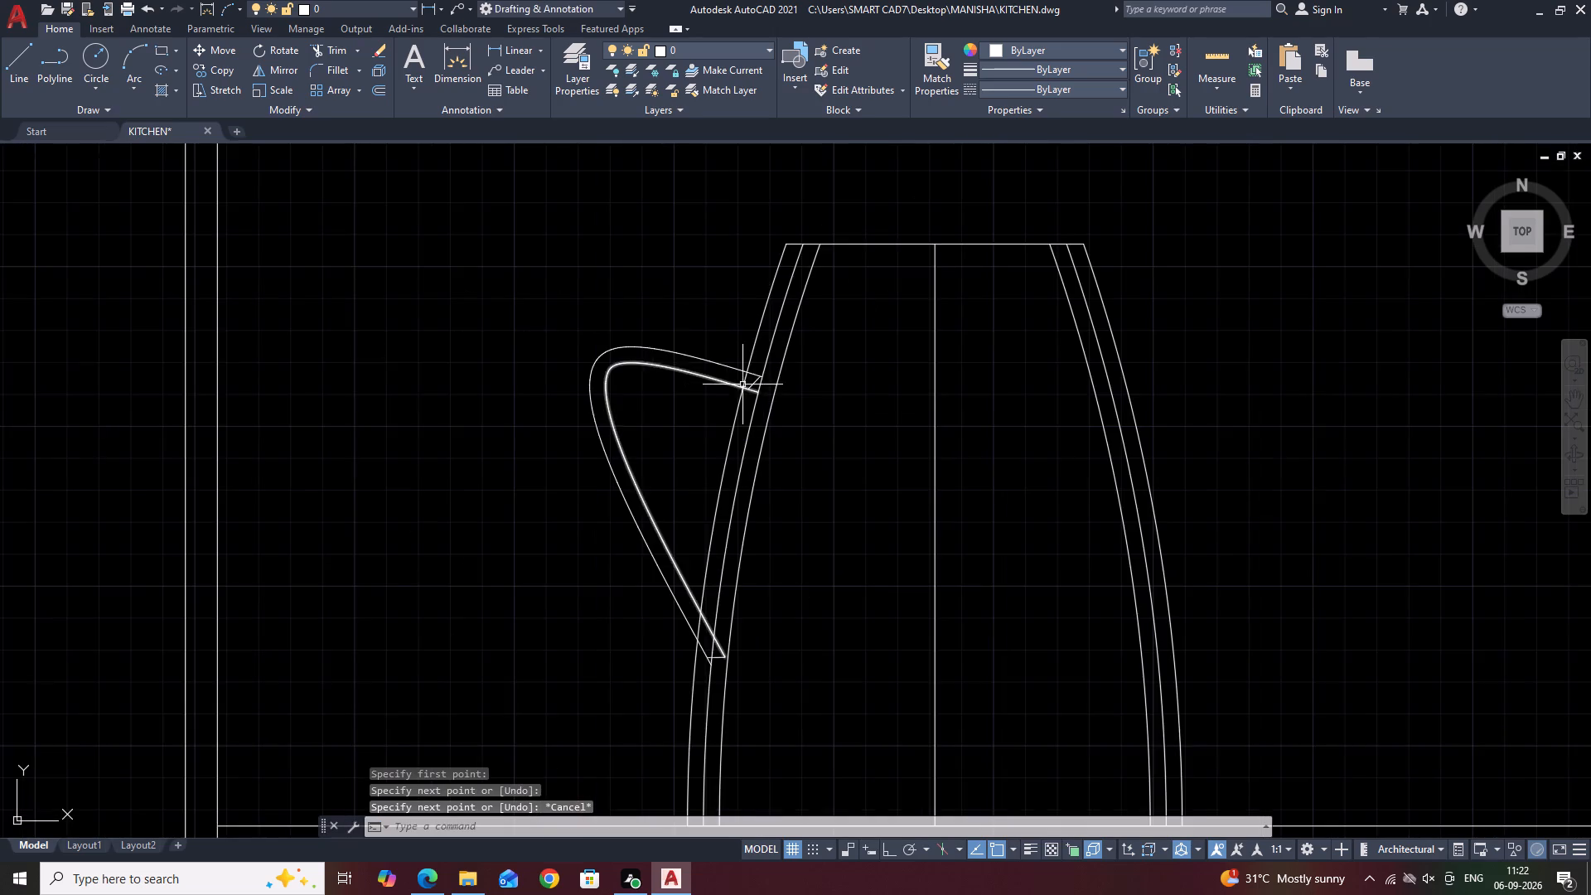
middle_drag(904, 411, 1002, 372)
middle_drag(574, 525, 758, 537)
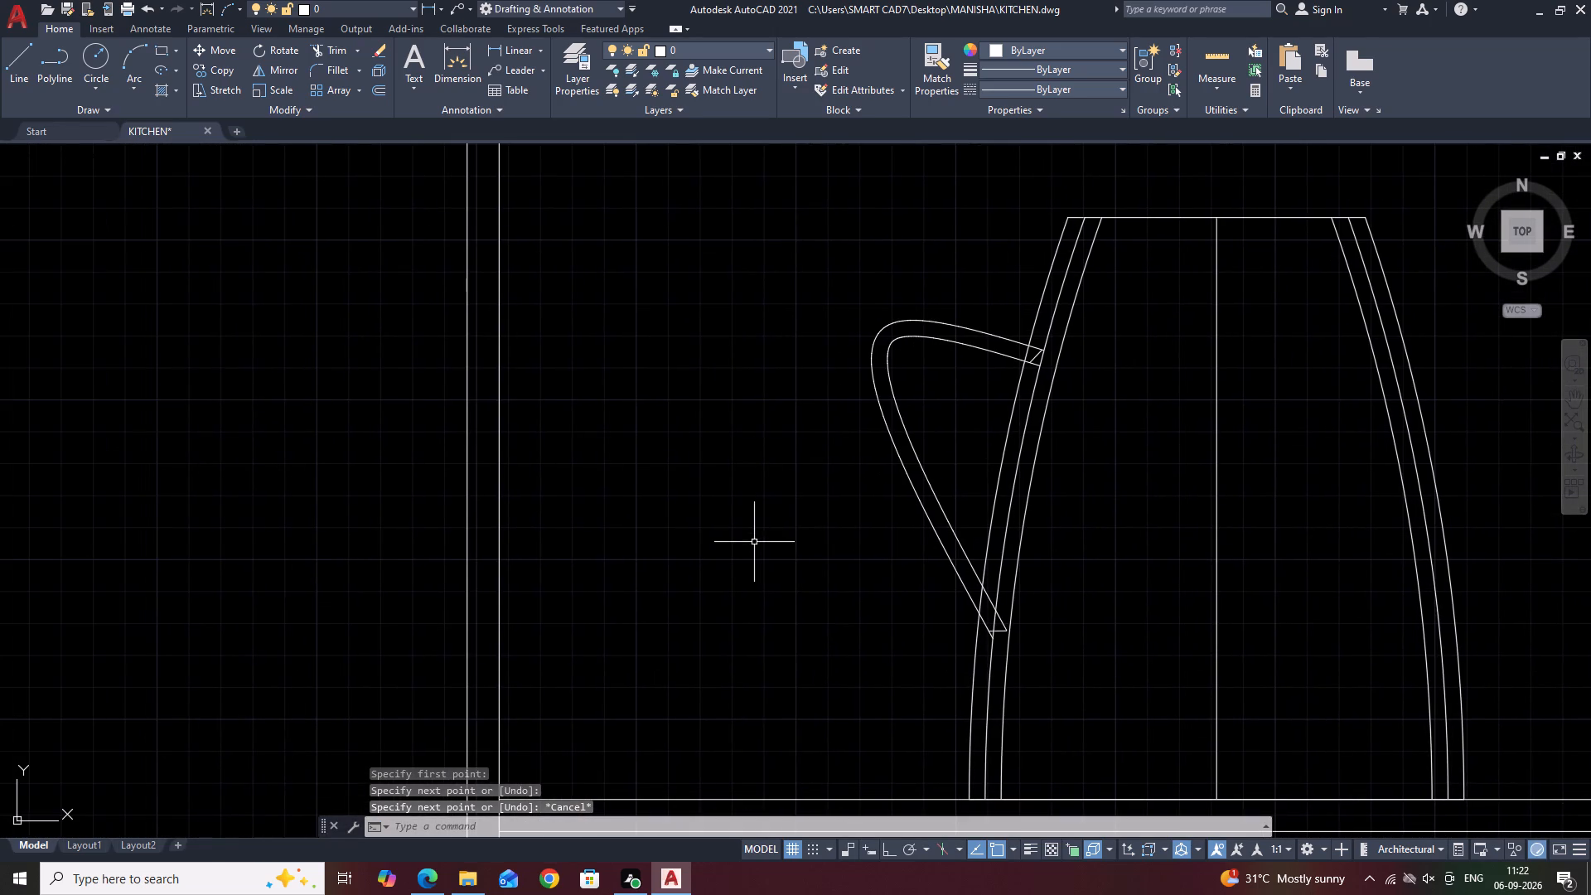
key(space)
scroll(951, 556, up, 2)
click(951, 578)
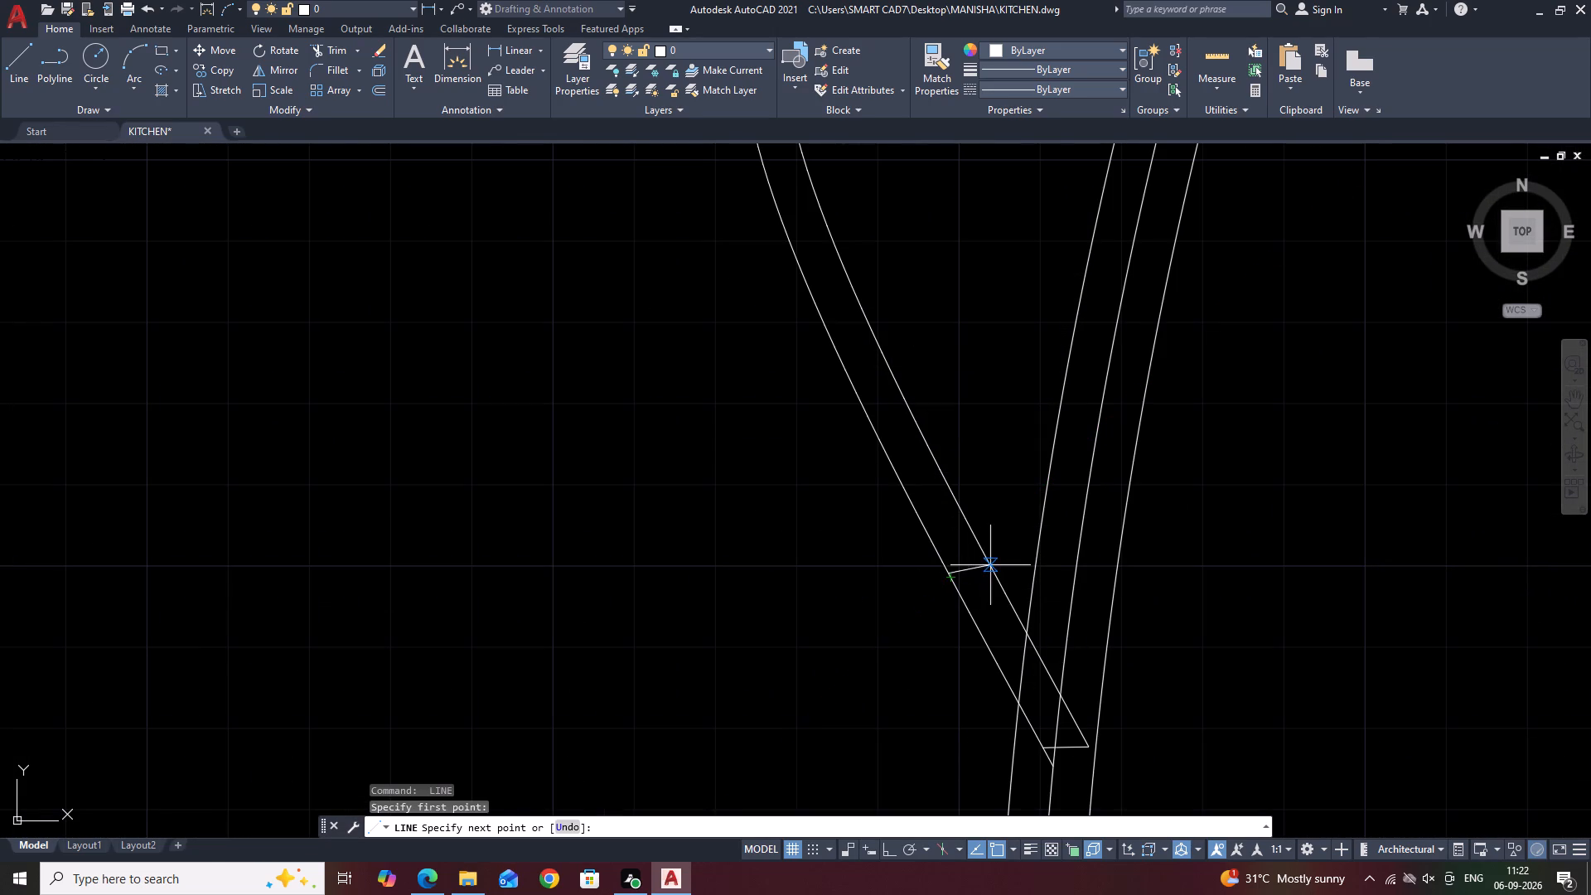
click(989, 568)
key(Escape)
Trim the handle curve ends that project past the short closing lines at its lower and upper ends.
scroll(950, 545, down, 2)
key(t)
key(r)
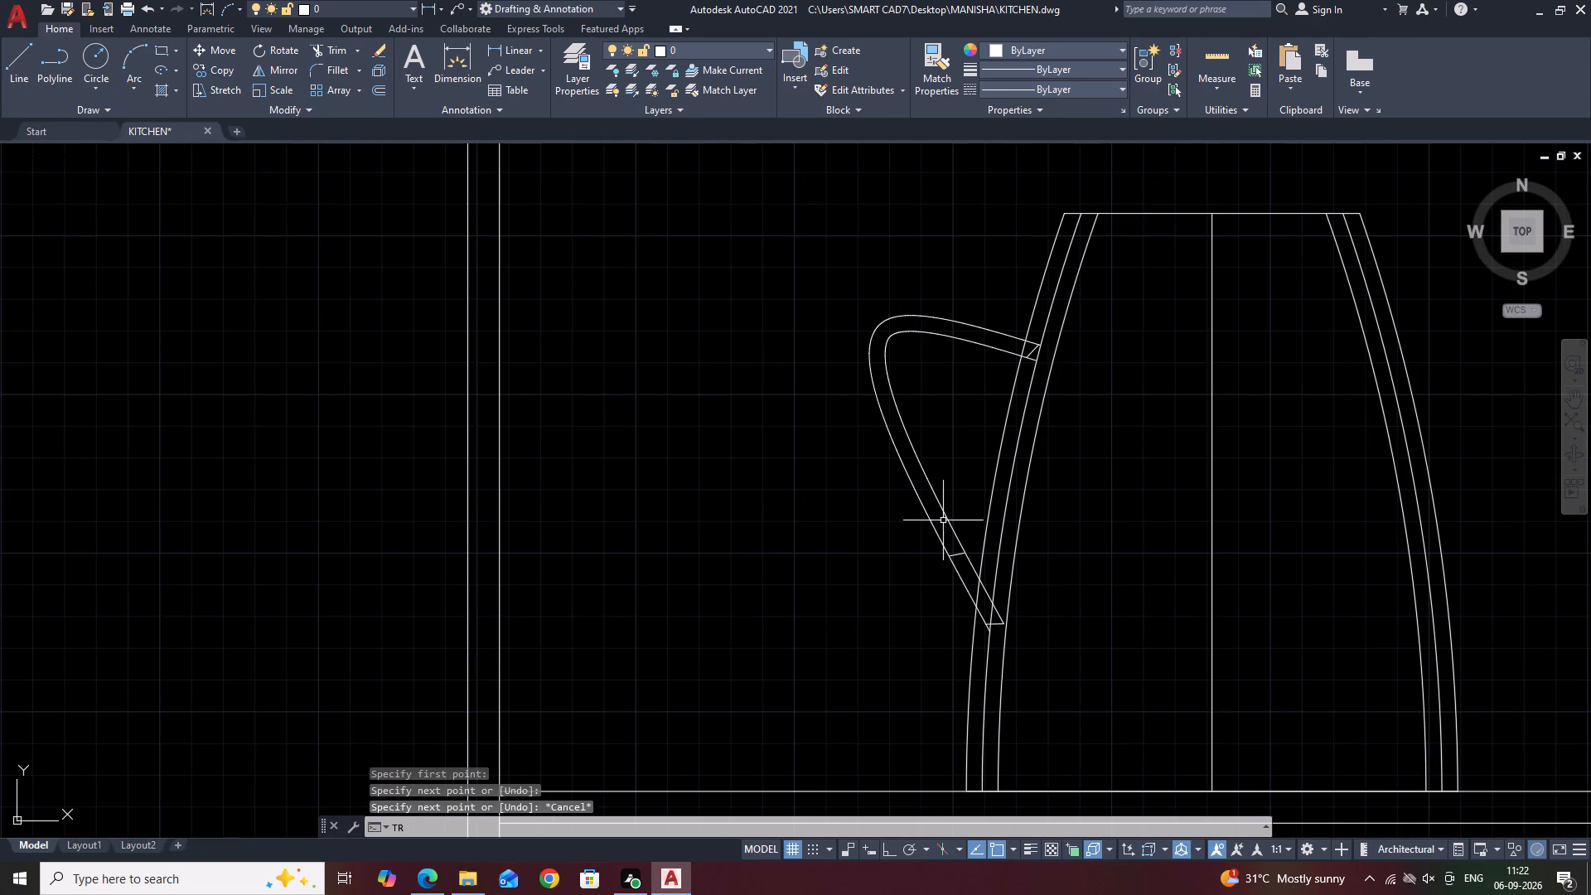
key(space)
scroll(986, 675, up, 2)
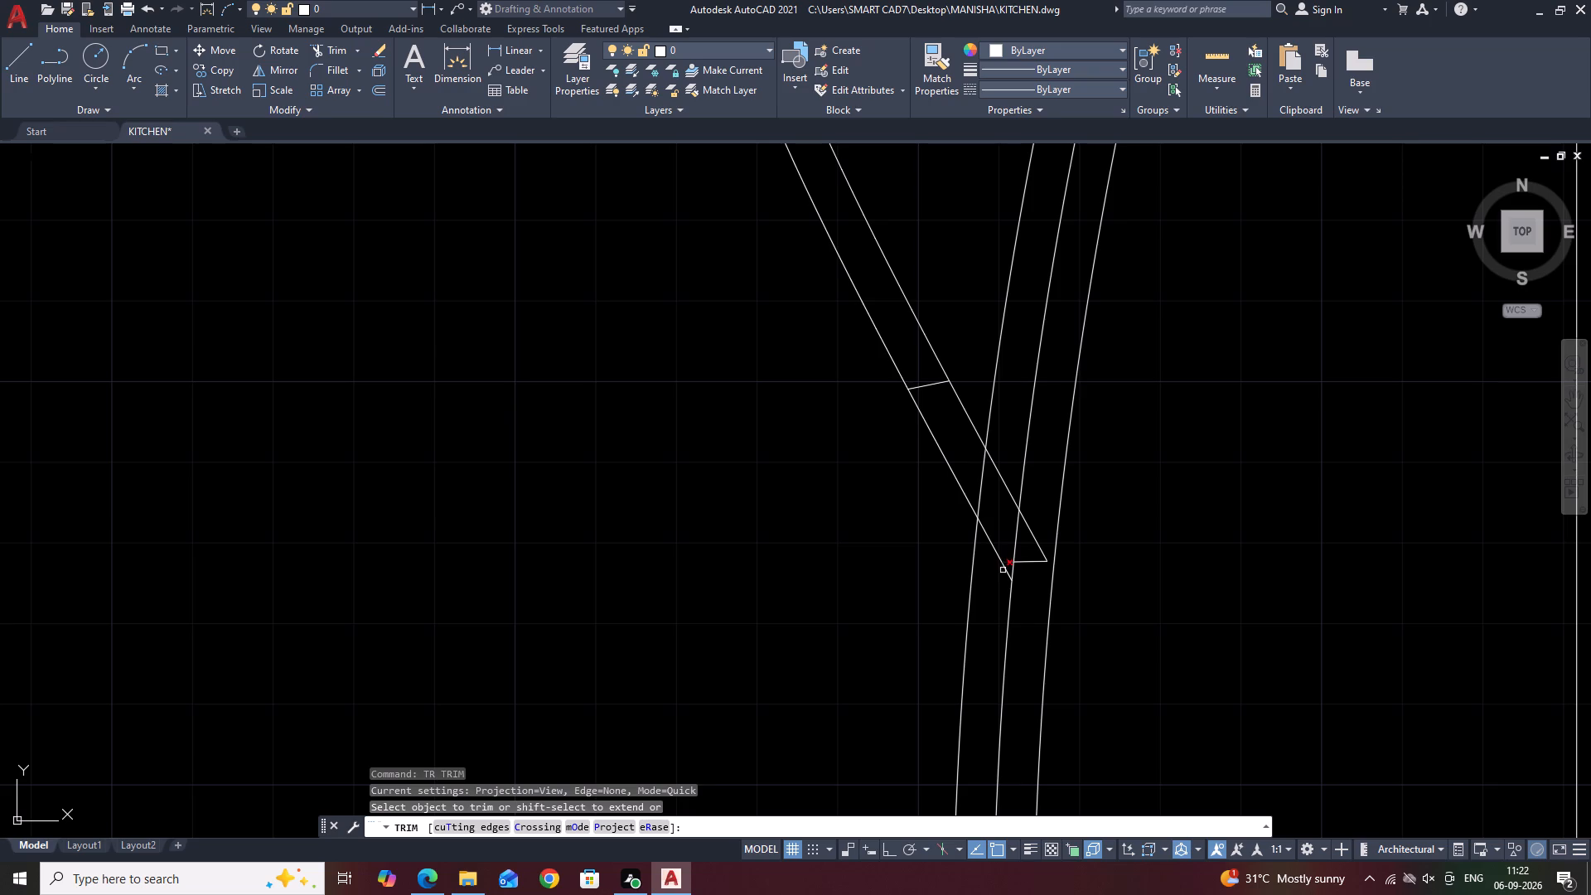
click(1005, 573)
scroll(913, 644, down, 3)
scroll(950, 451, up, 3)
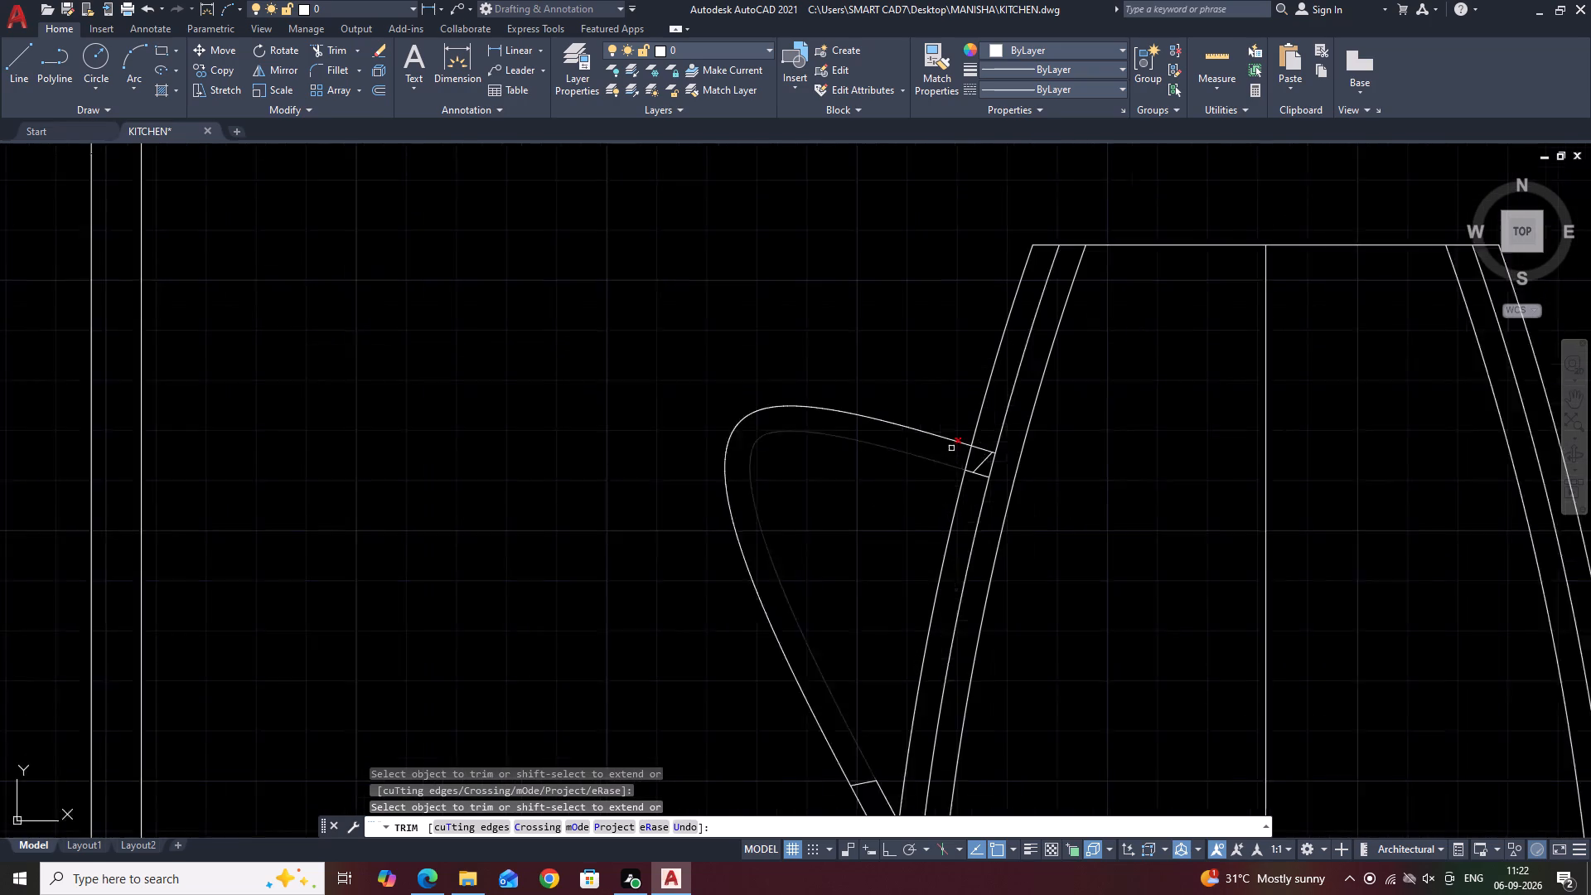
scroll(950, 443, up, 1)
click(998, 496)
scroll(1018, 444, up, 3)
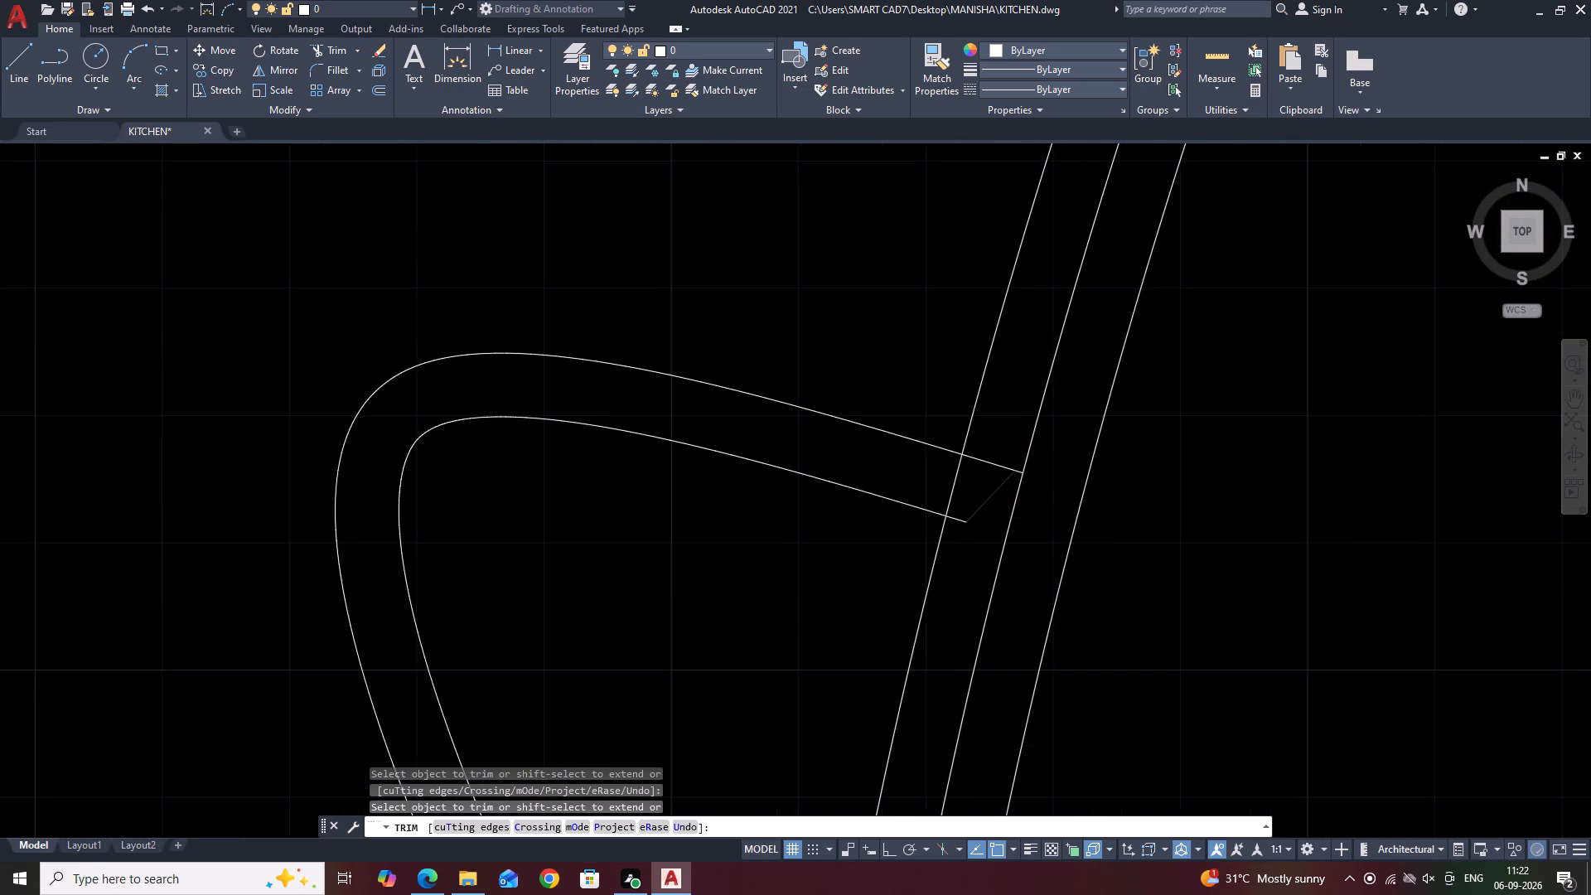
scroll(991, 499, up, 3)
click(1085, 472)
scroll(1053, 486, down, 3)
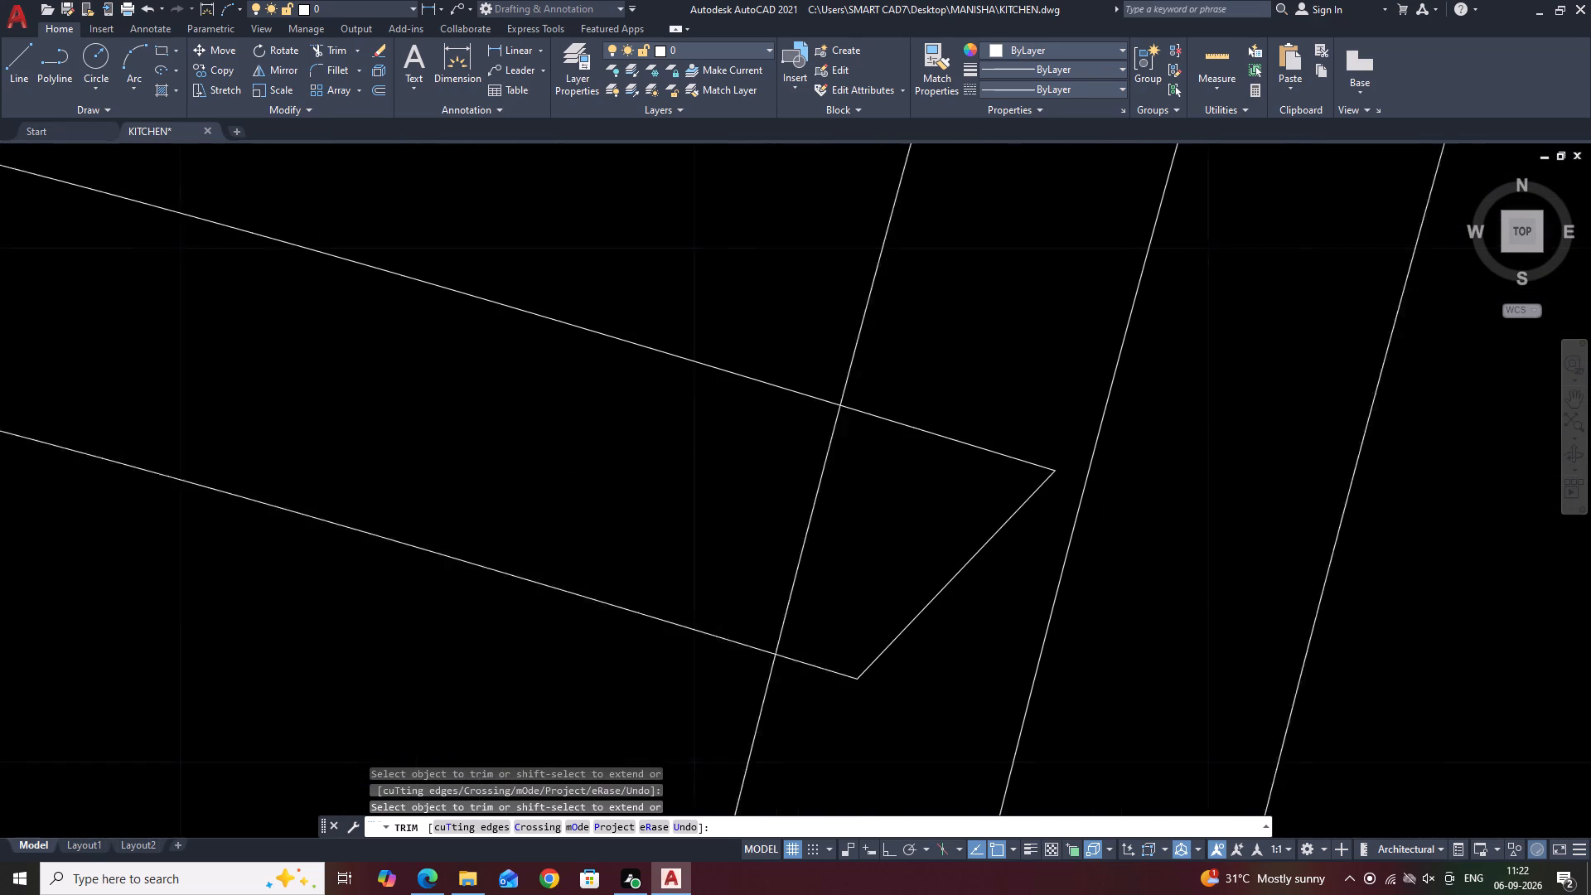
scroll(1050, 488, down, 10)
key(Escape)
Draw a three-segment rim below the vessel's top edge between the innermost arcs, with a horizontal base about 3 1/2" long.
scroll(1131, 494, down, 1)
middle_drag(1097, 490, 1016, 440)
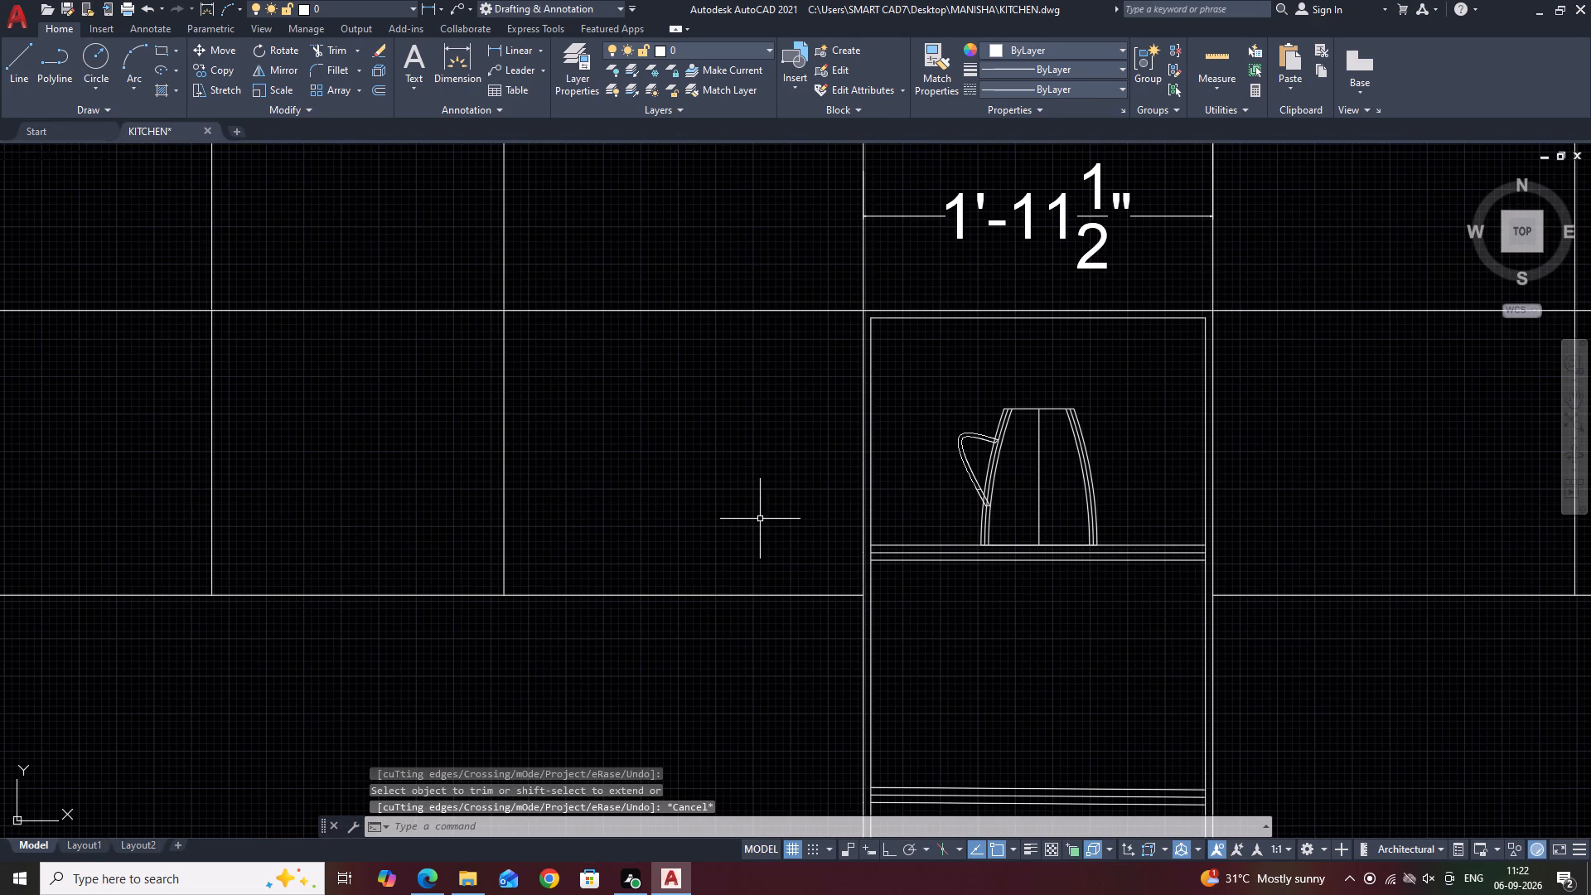
scroll(974, 481, up, 3)
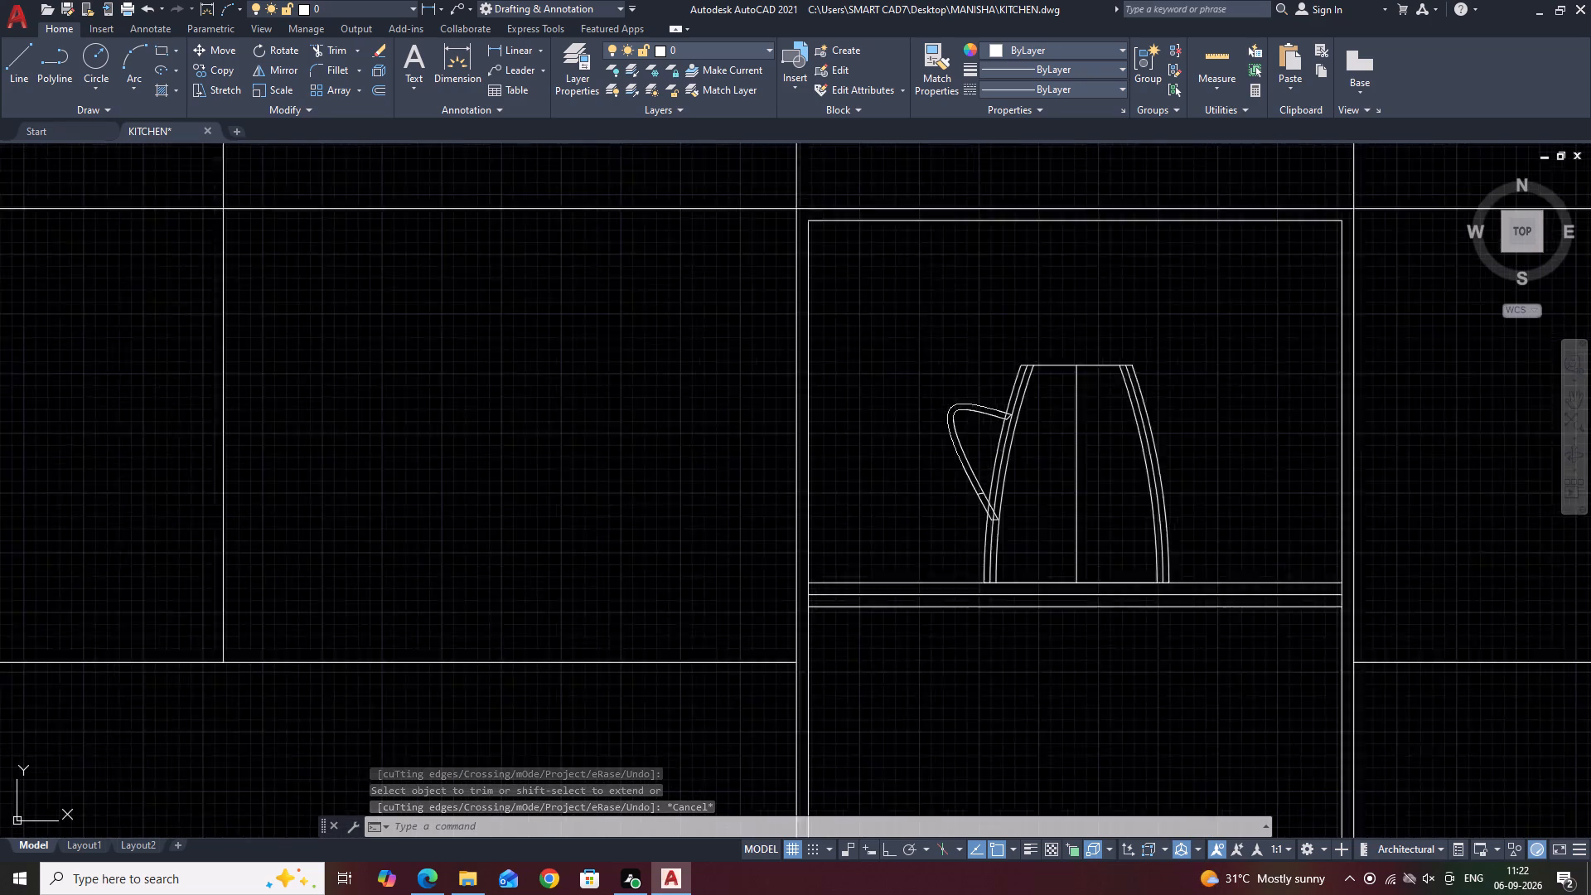
scroll(965, 481, up, 1)
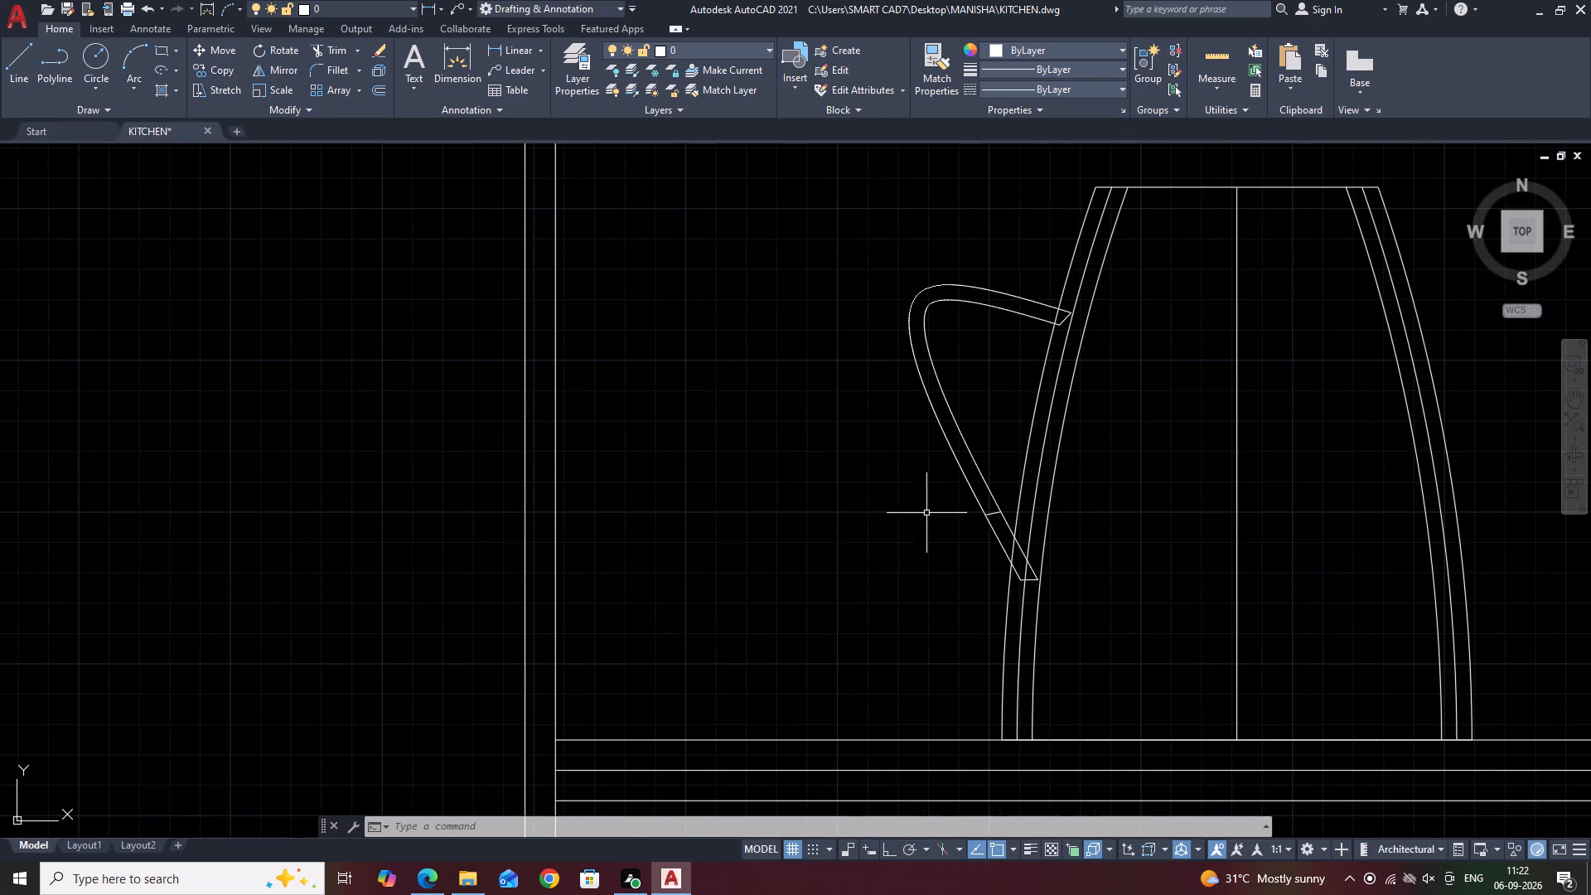
middle_drag(1073, 372, 913, 535)
middle_drag(1144, 307, 1005, 373)
scroll(1003, 375, down, 2)
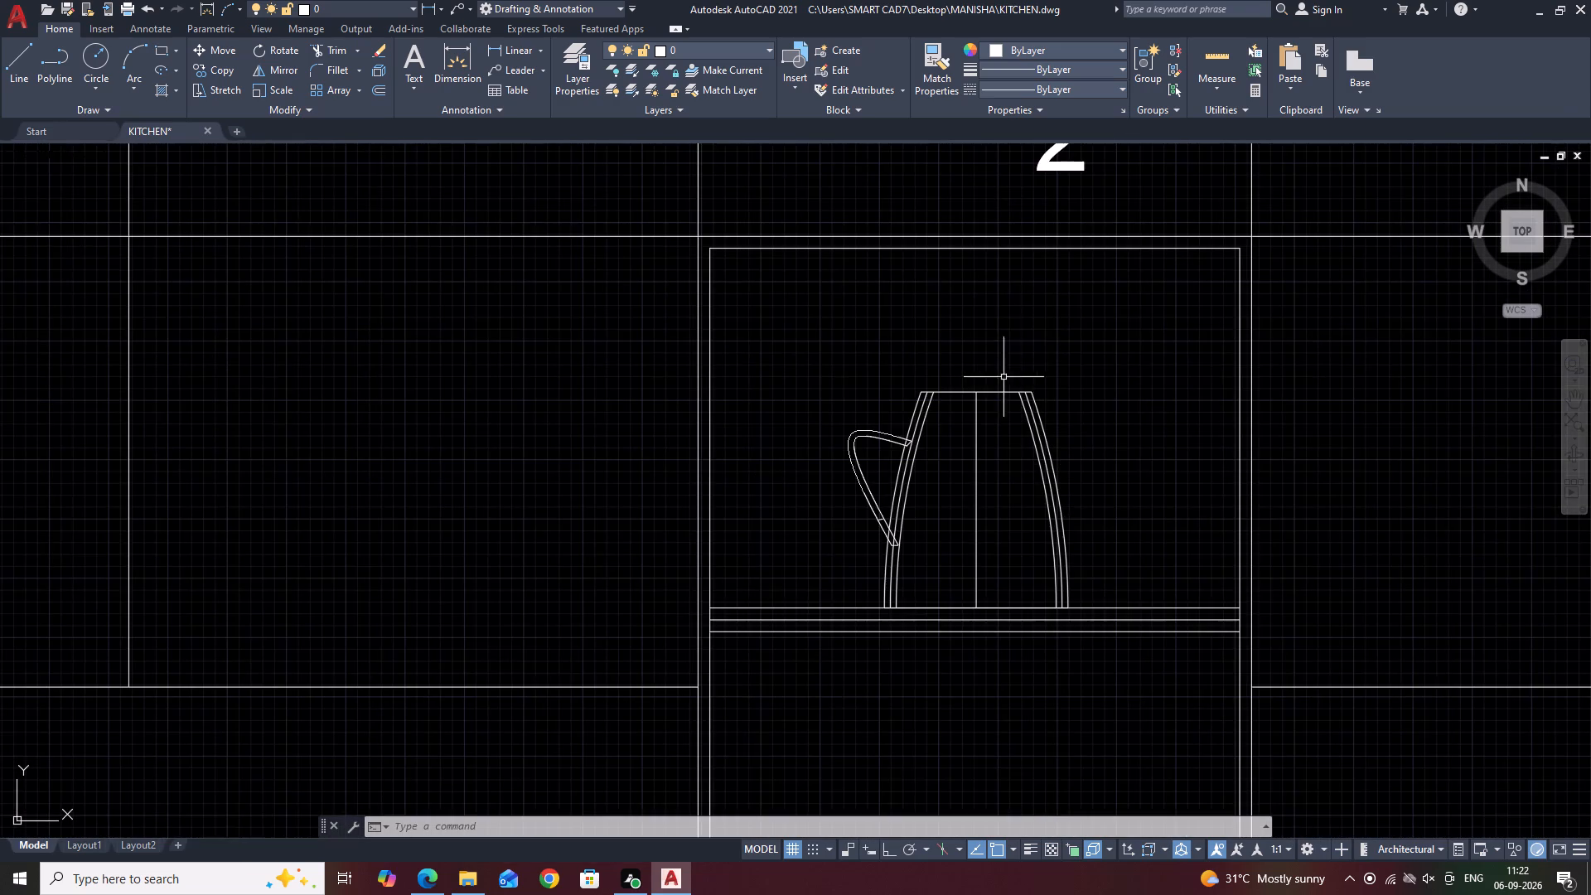
middle_drag(1018, 341, 1007, 490)
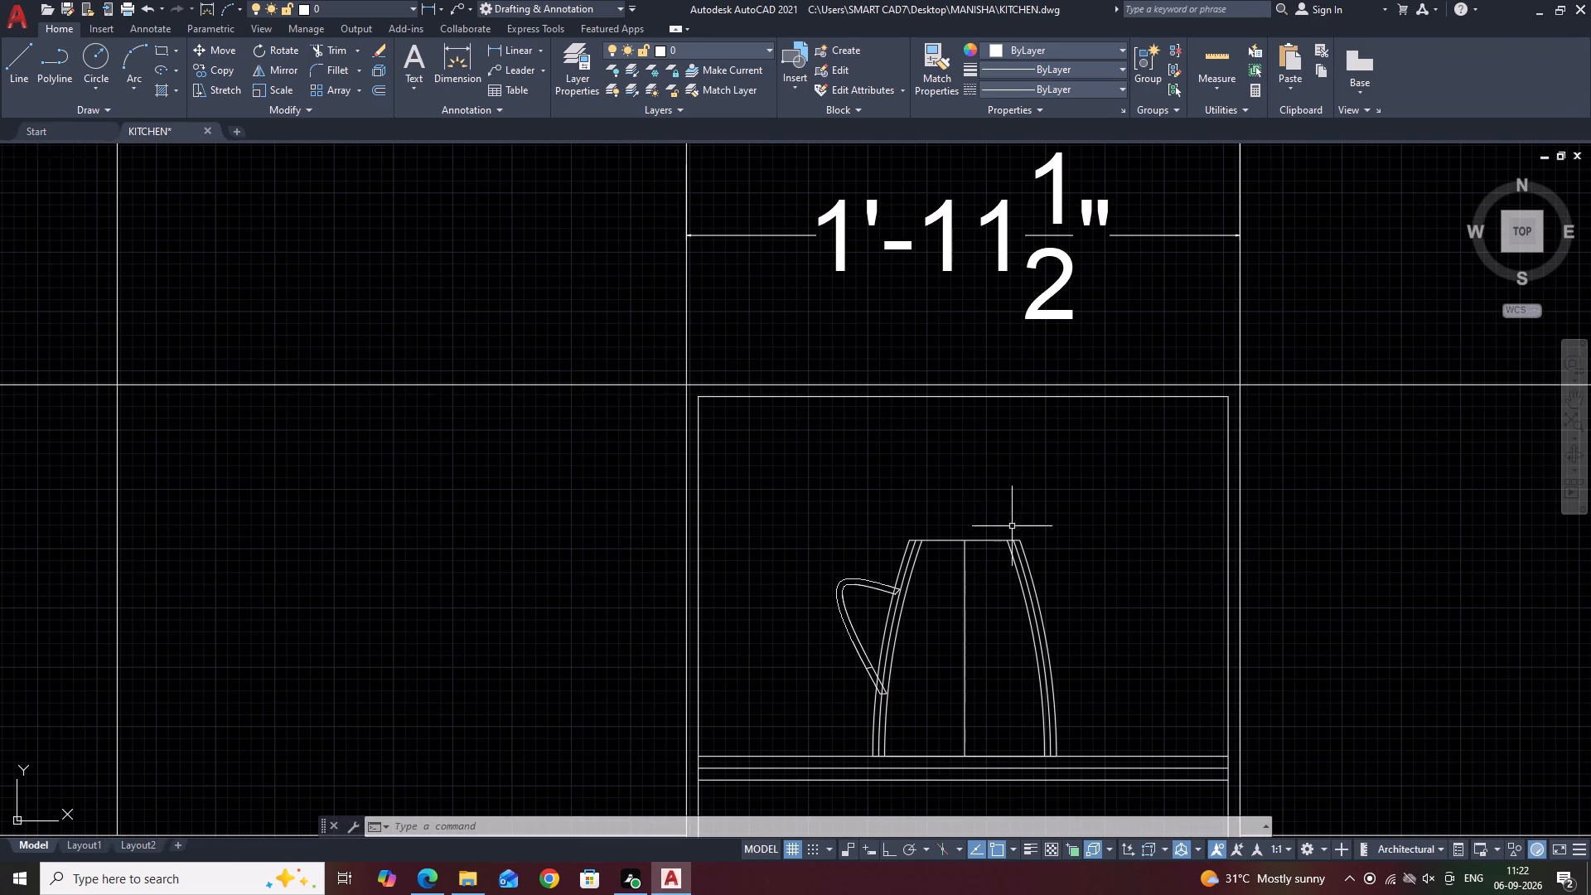
middle_drag(966, 551, 965, 506)
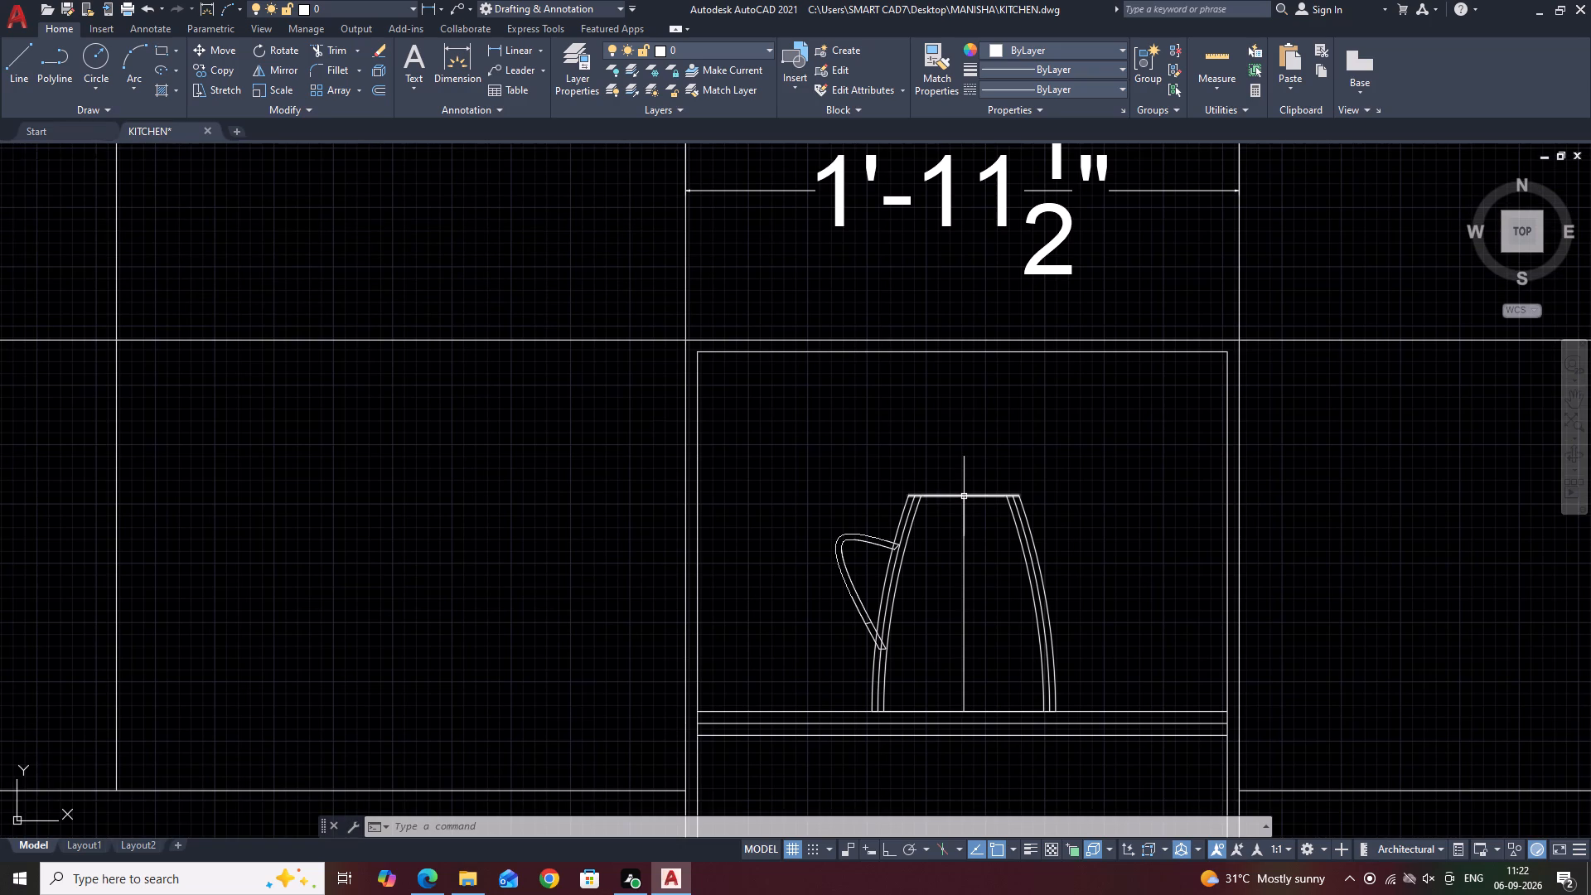
text(L)
key(space)
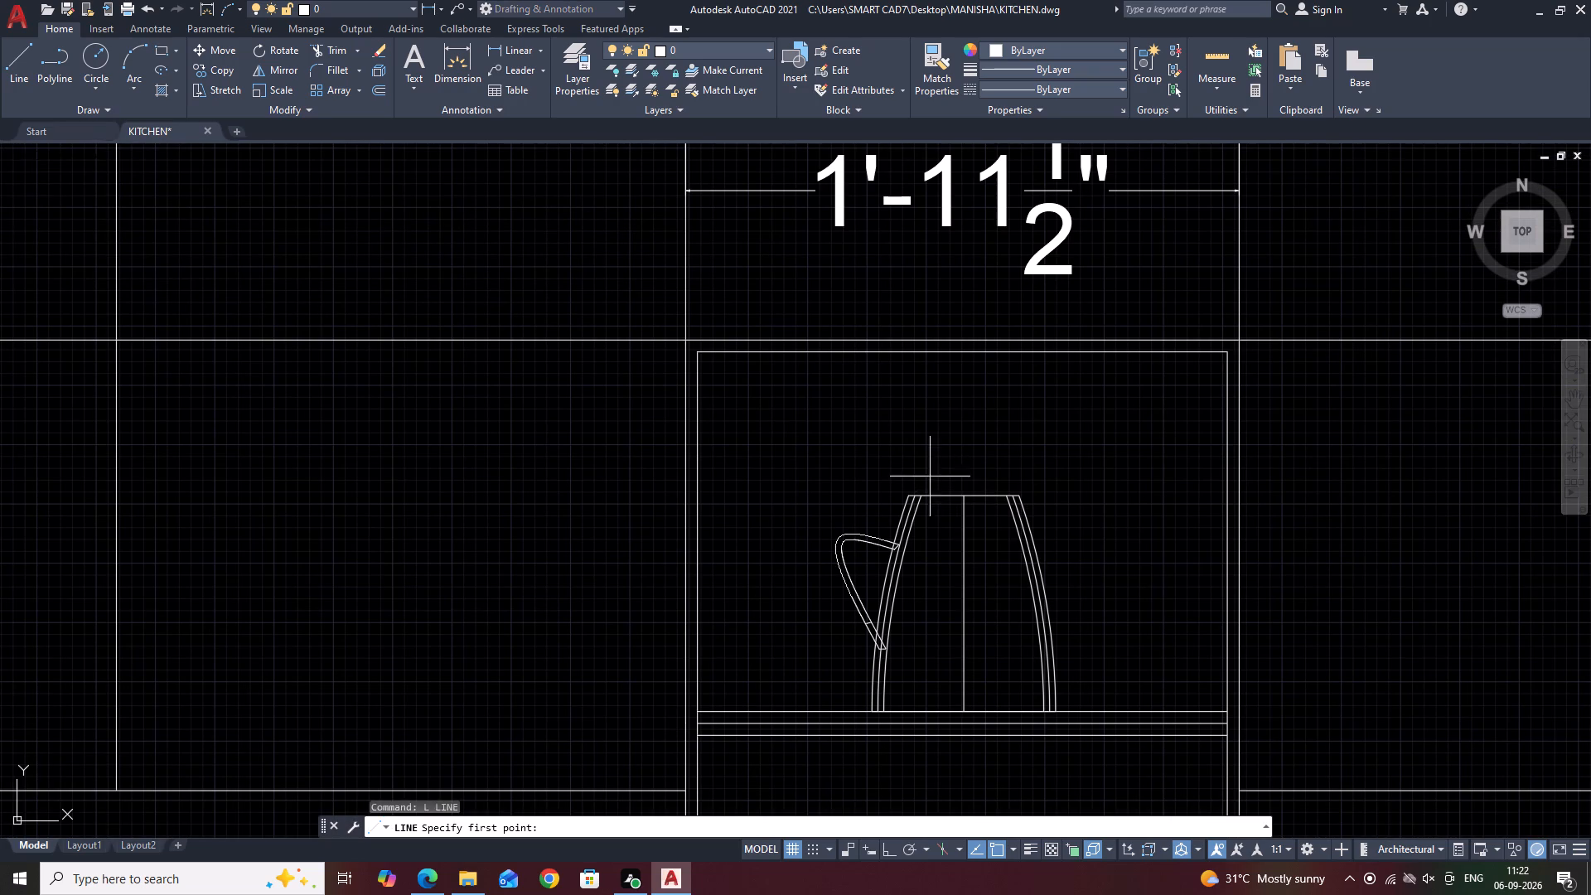
scroll(926, 494, up, 3)
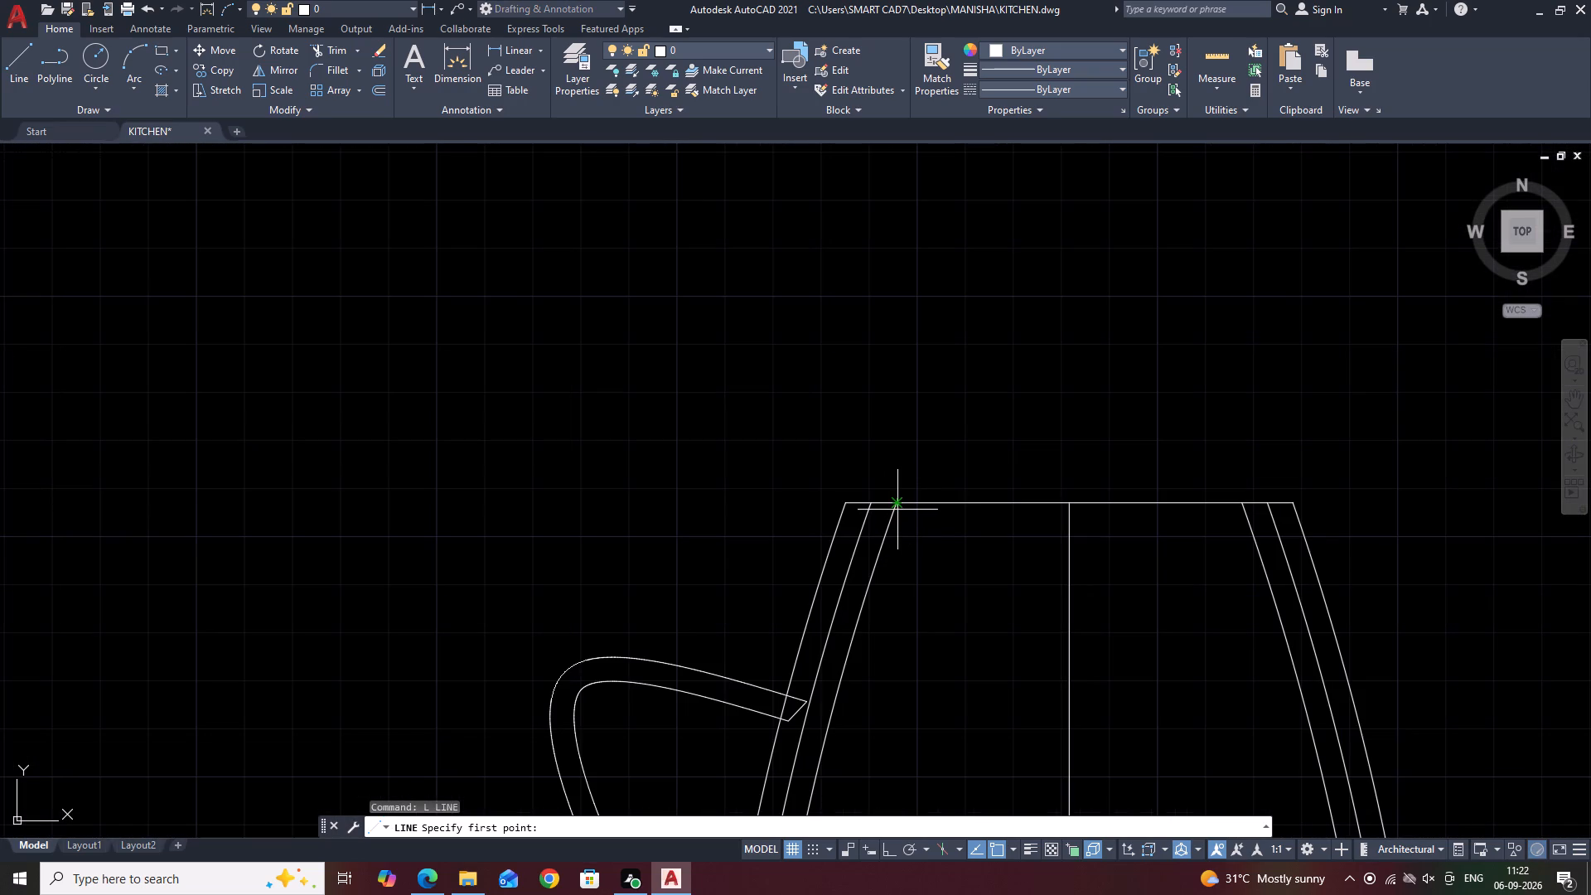
click(897, 506)
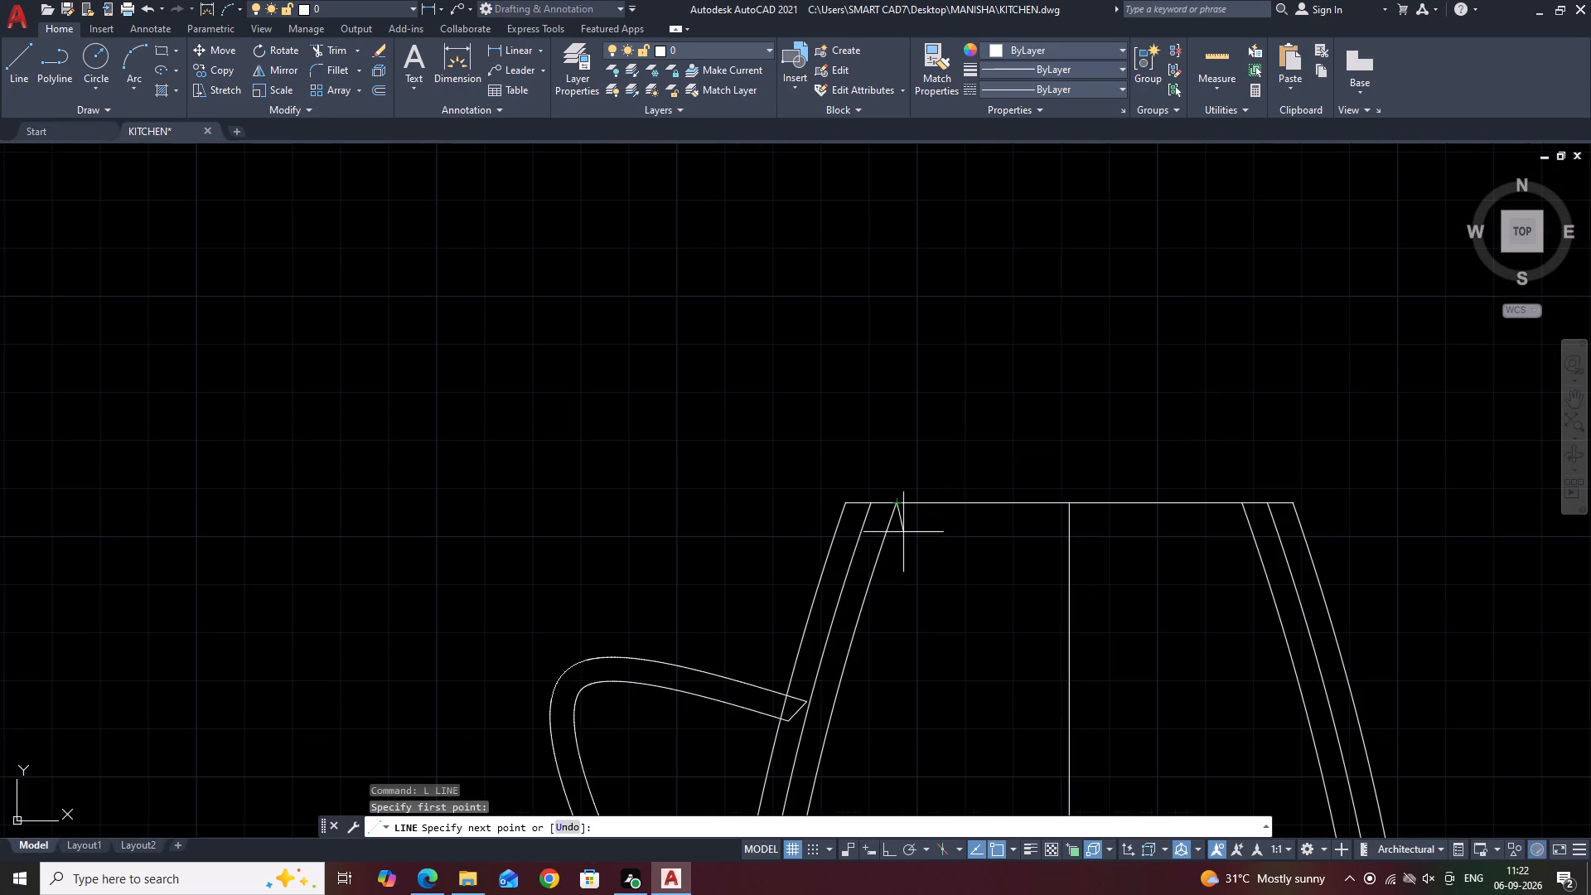
click(903, 539)
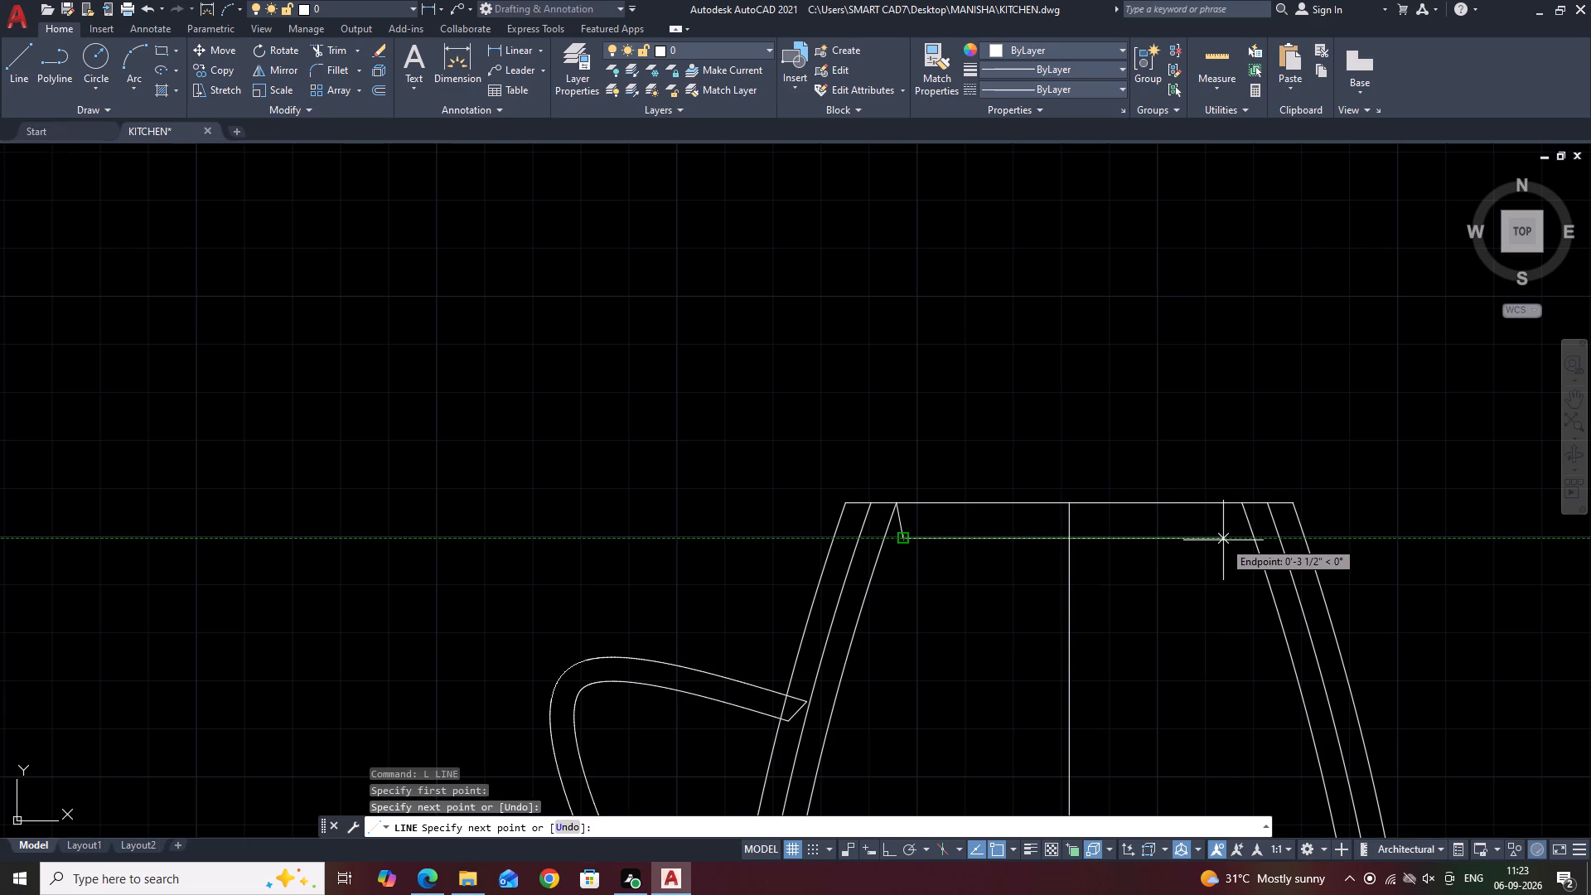
click(1225, 538)
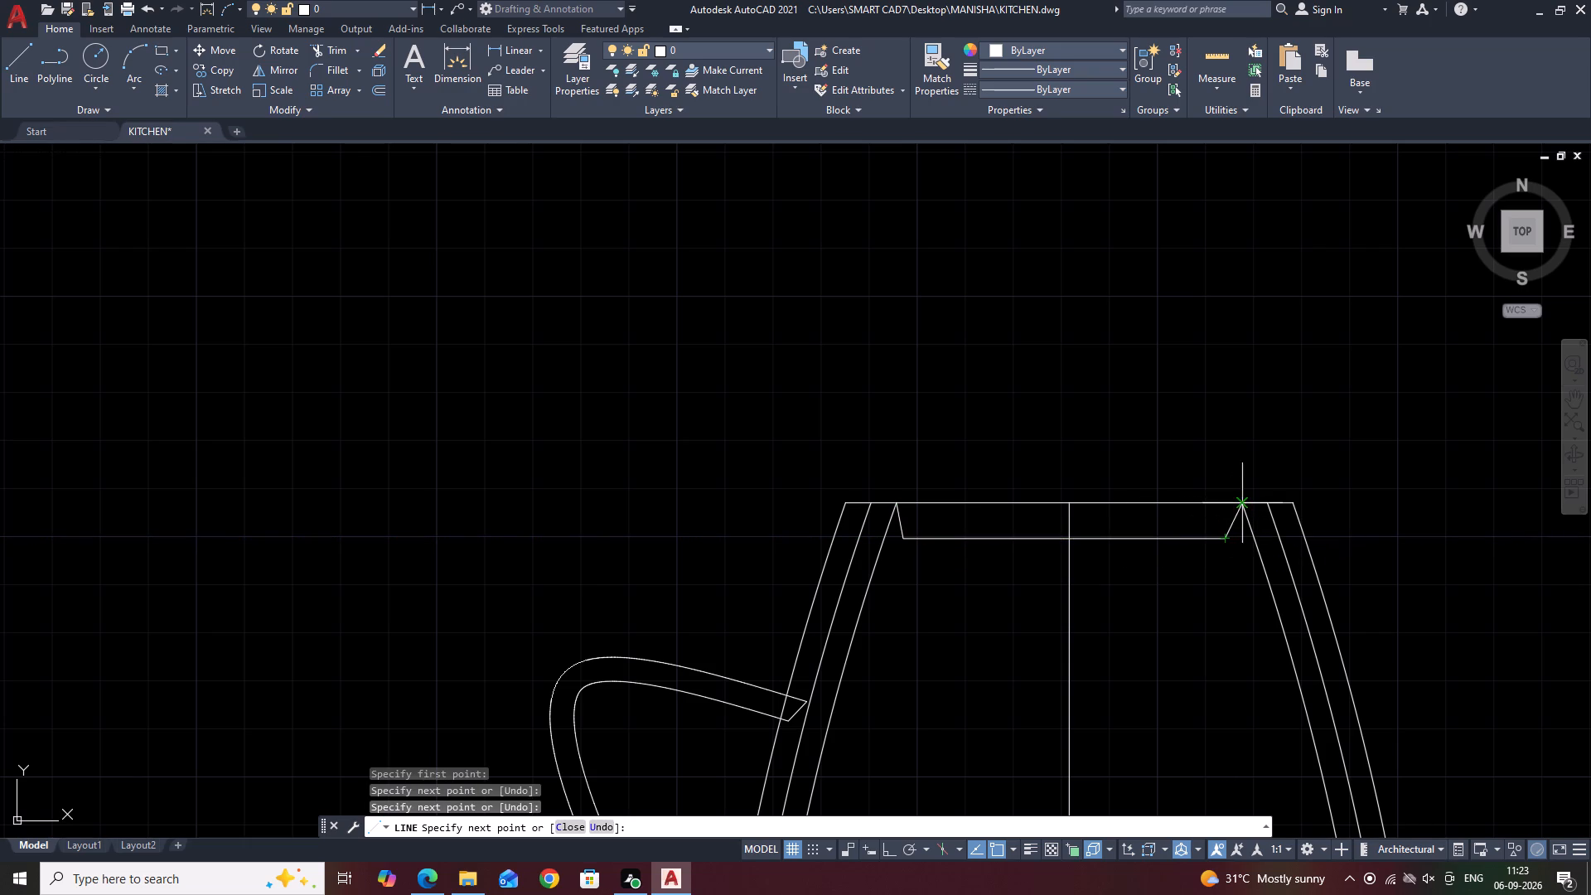
click(1243, 507)
key(Escape)
Stretch the right end of the rim's base line slightly outward and move the adjoining slanted line's lower end to meet it.
scroll(1228, 520, up, 2)
click(1239, 529)
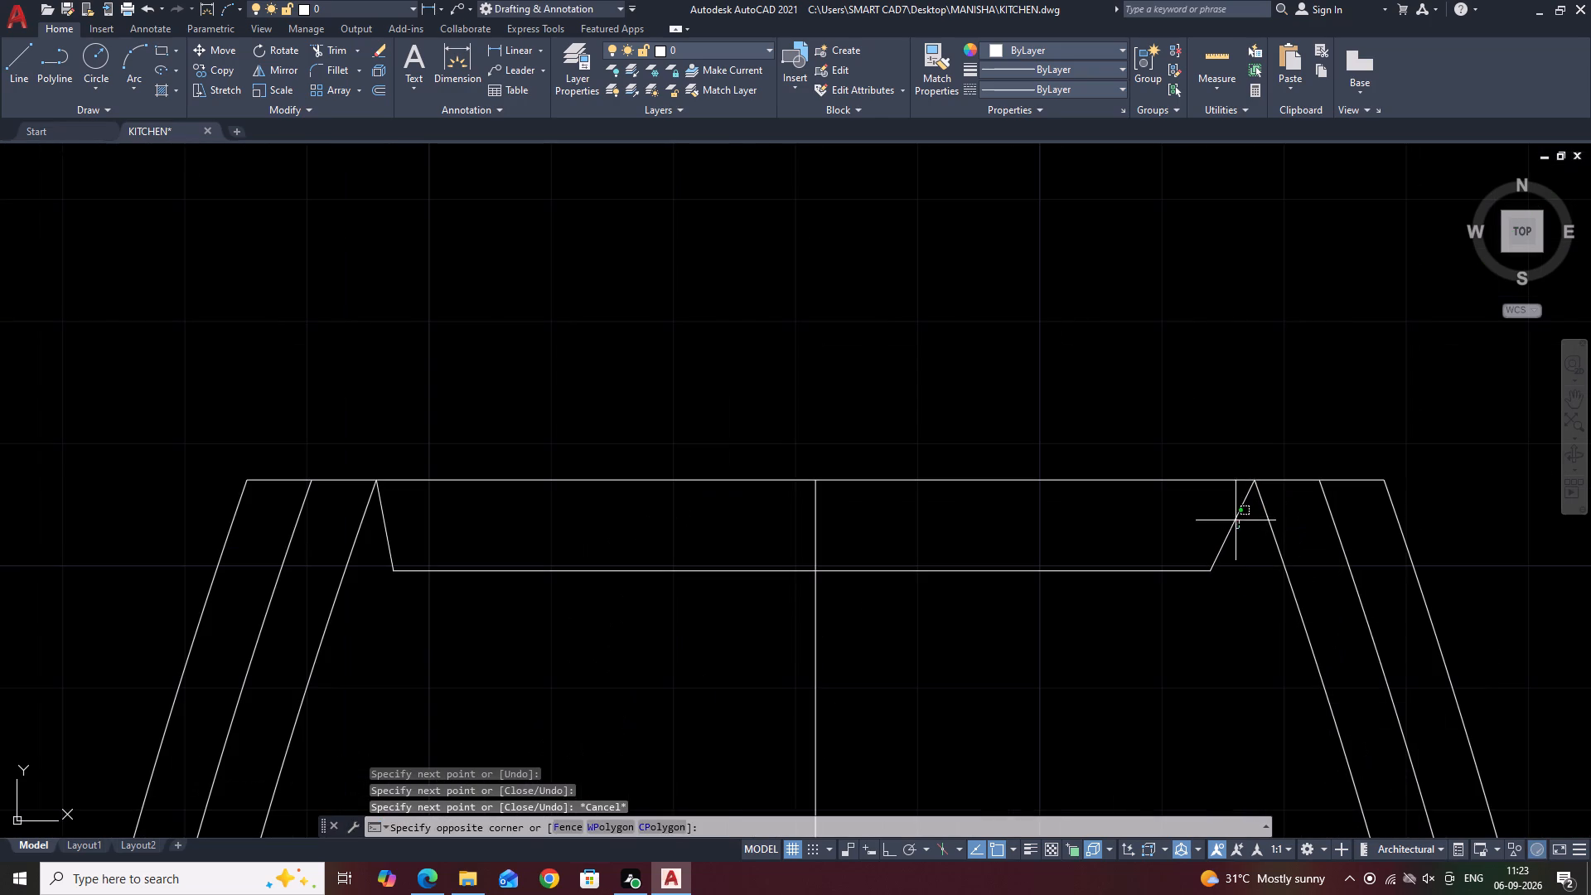
click(1232, 515)
key(Escape)
click(1189, 570)
click(1209, 572)
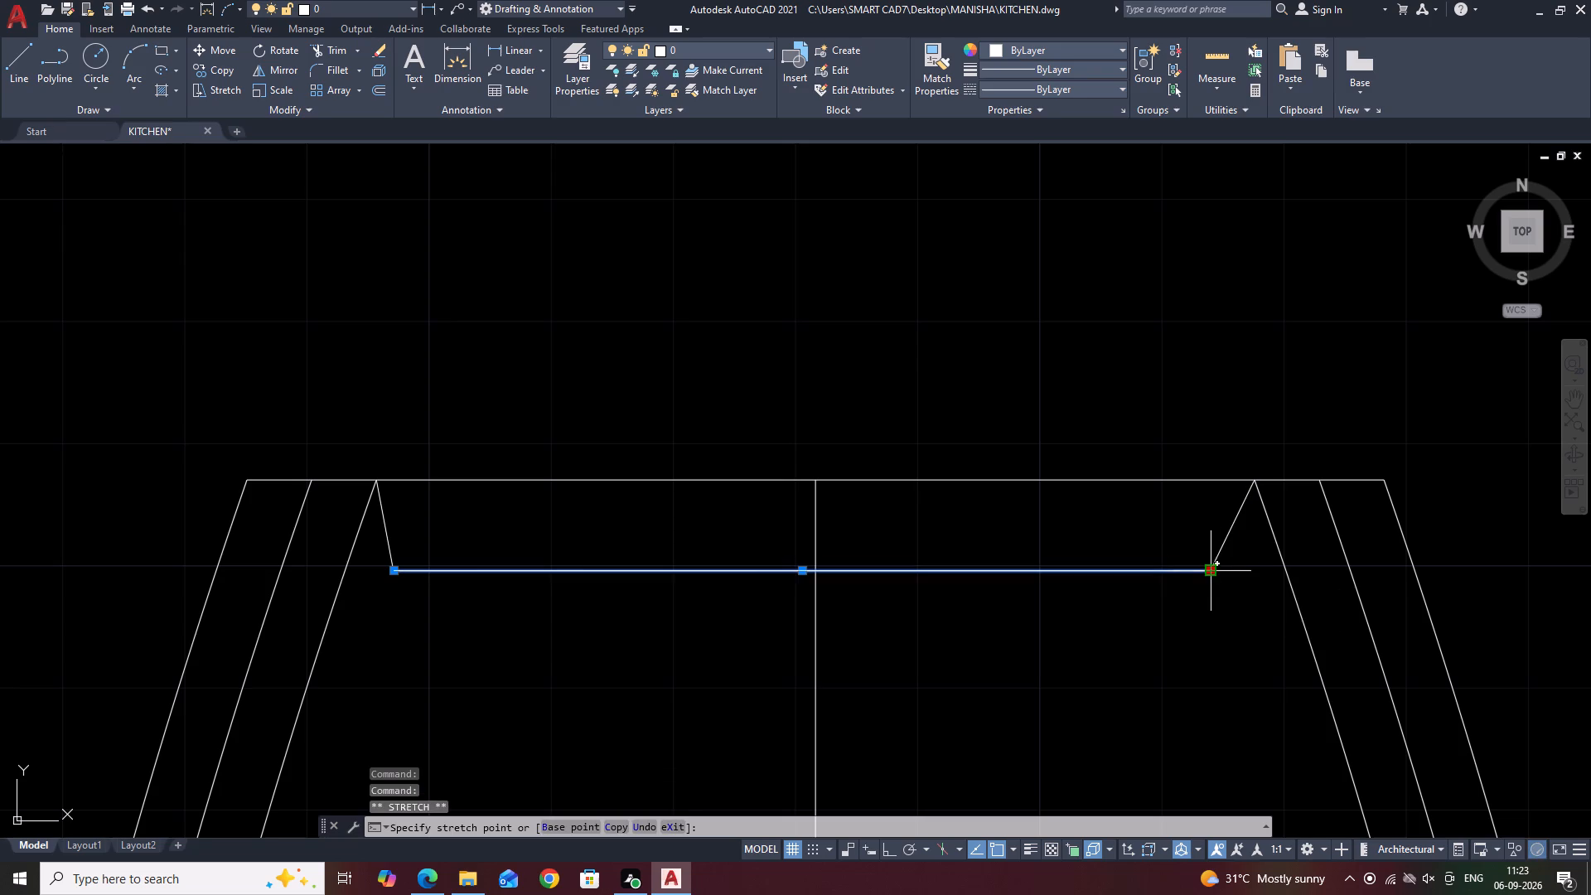
click(1222, 569)
click(1226, 554)
click(1218, 535)
scroll(1216, 563, up, 3)
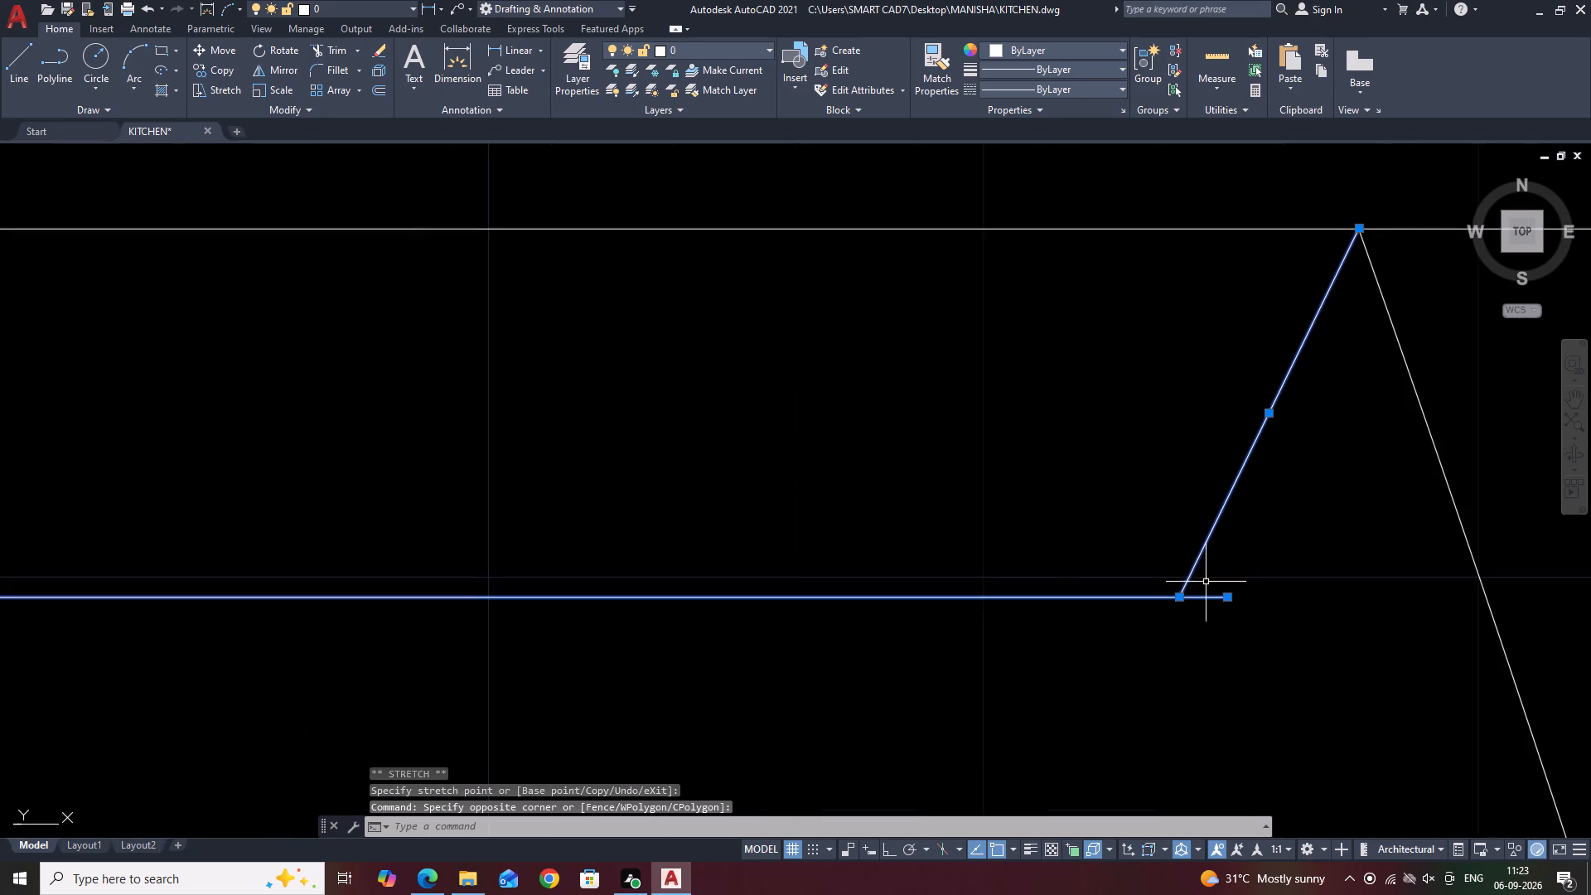
click(1180, 597)
click(1226, 593)
key(Escape)
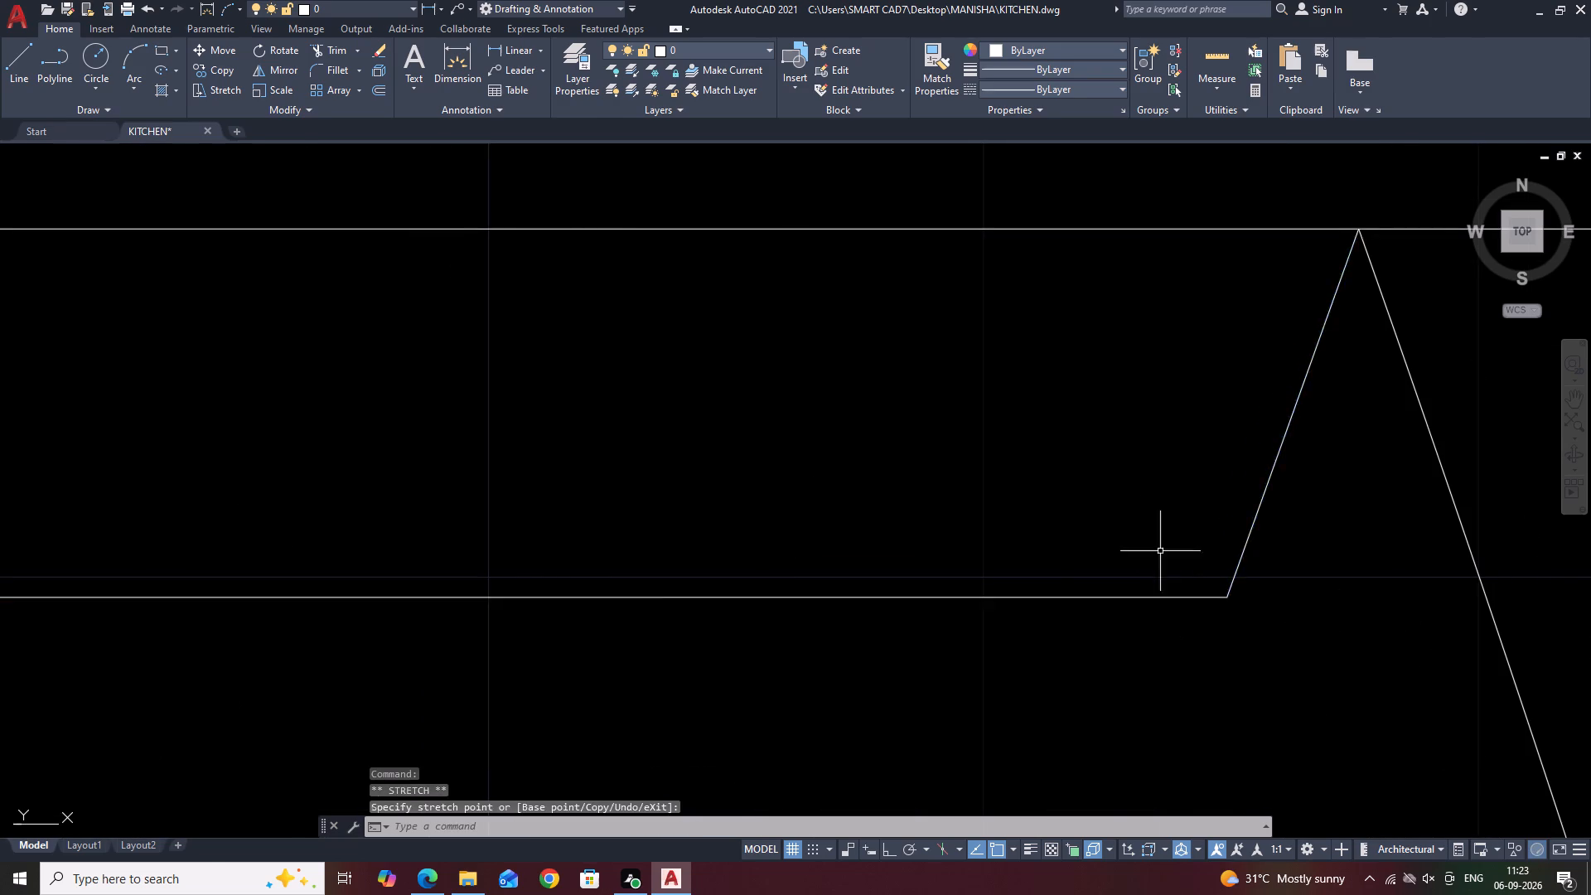
Draw two short slanted lines between the jug's top edge and the rim base, one near each end of the rim.
scroll(1137, 535, down, 7)
middle_drag(1277, 444, 1091, 472)
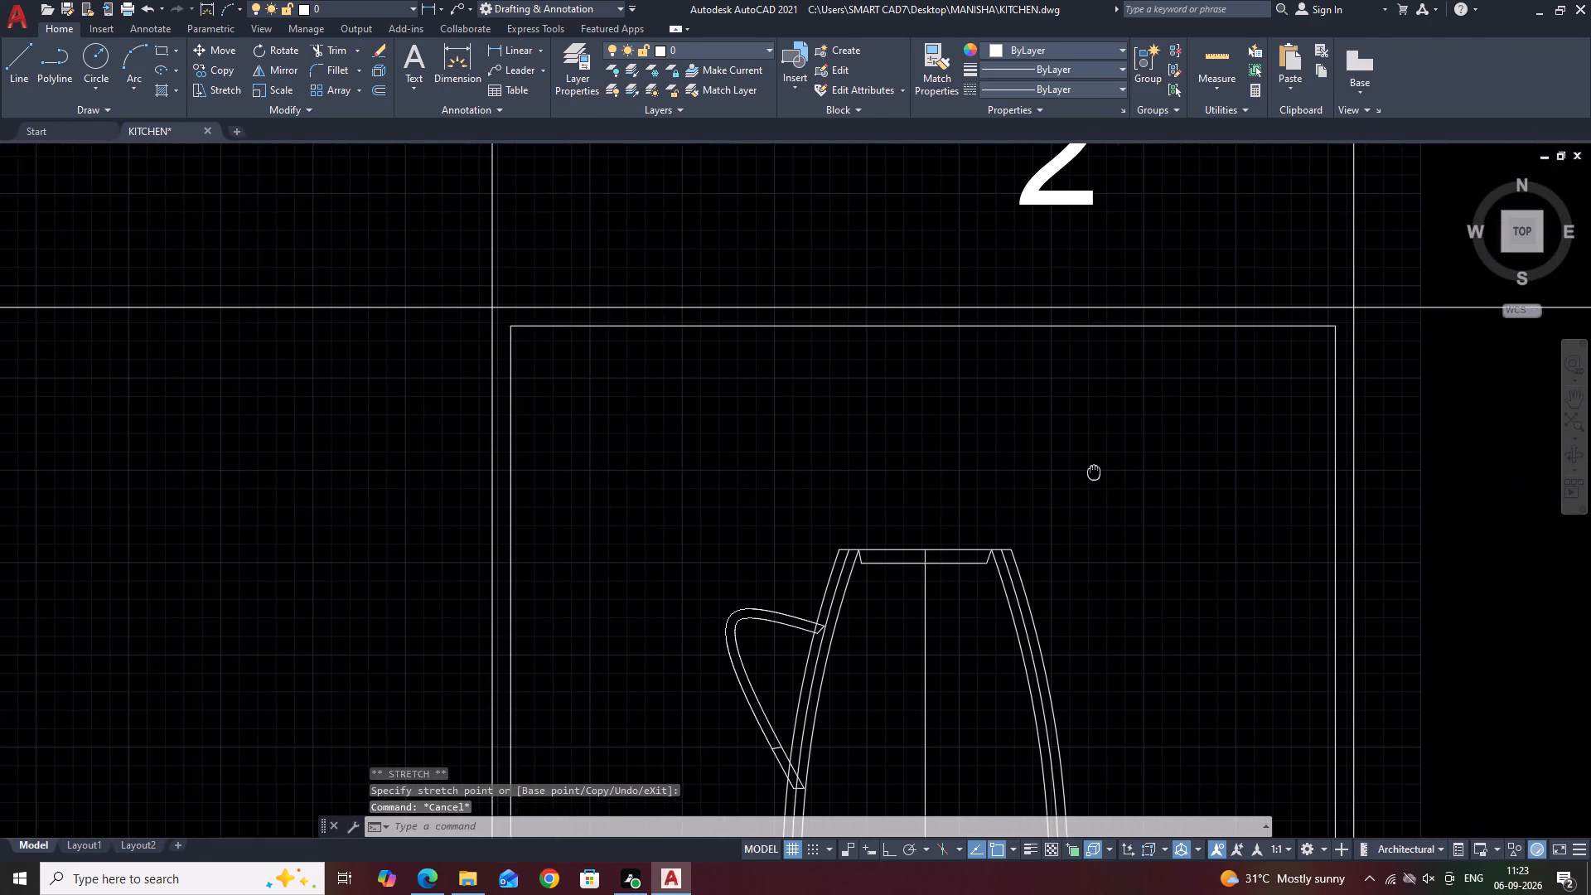
middle_drag(1091, 472, 1086, 472)
scroll(911, 573, up, 2)
key(l)
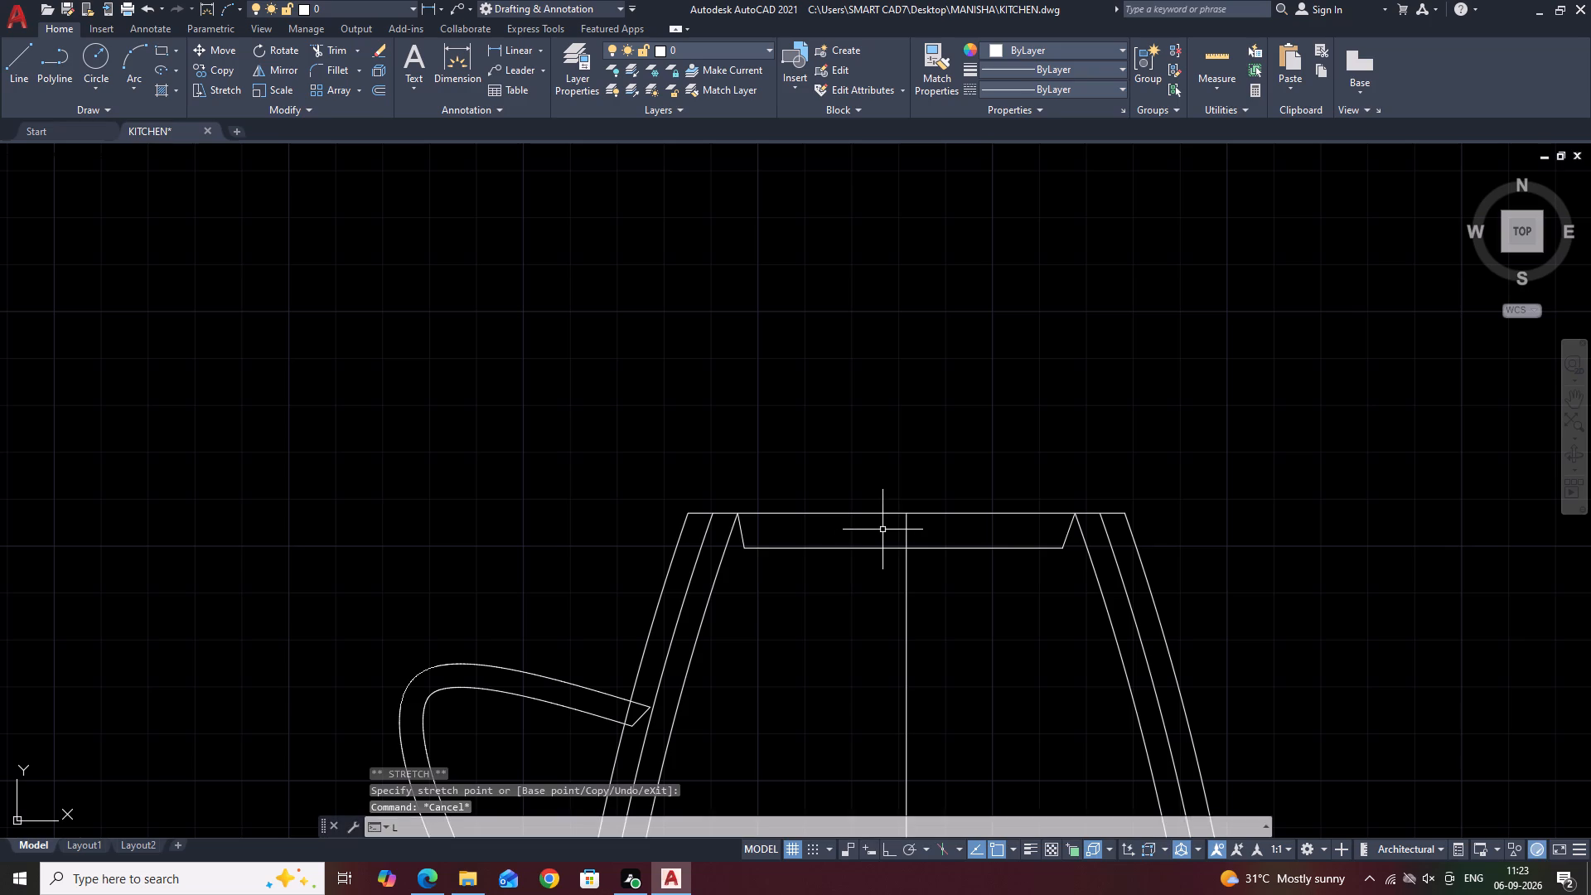
key(space)
scroll(784, 535, up, 2)
click(772, 485)
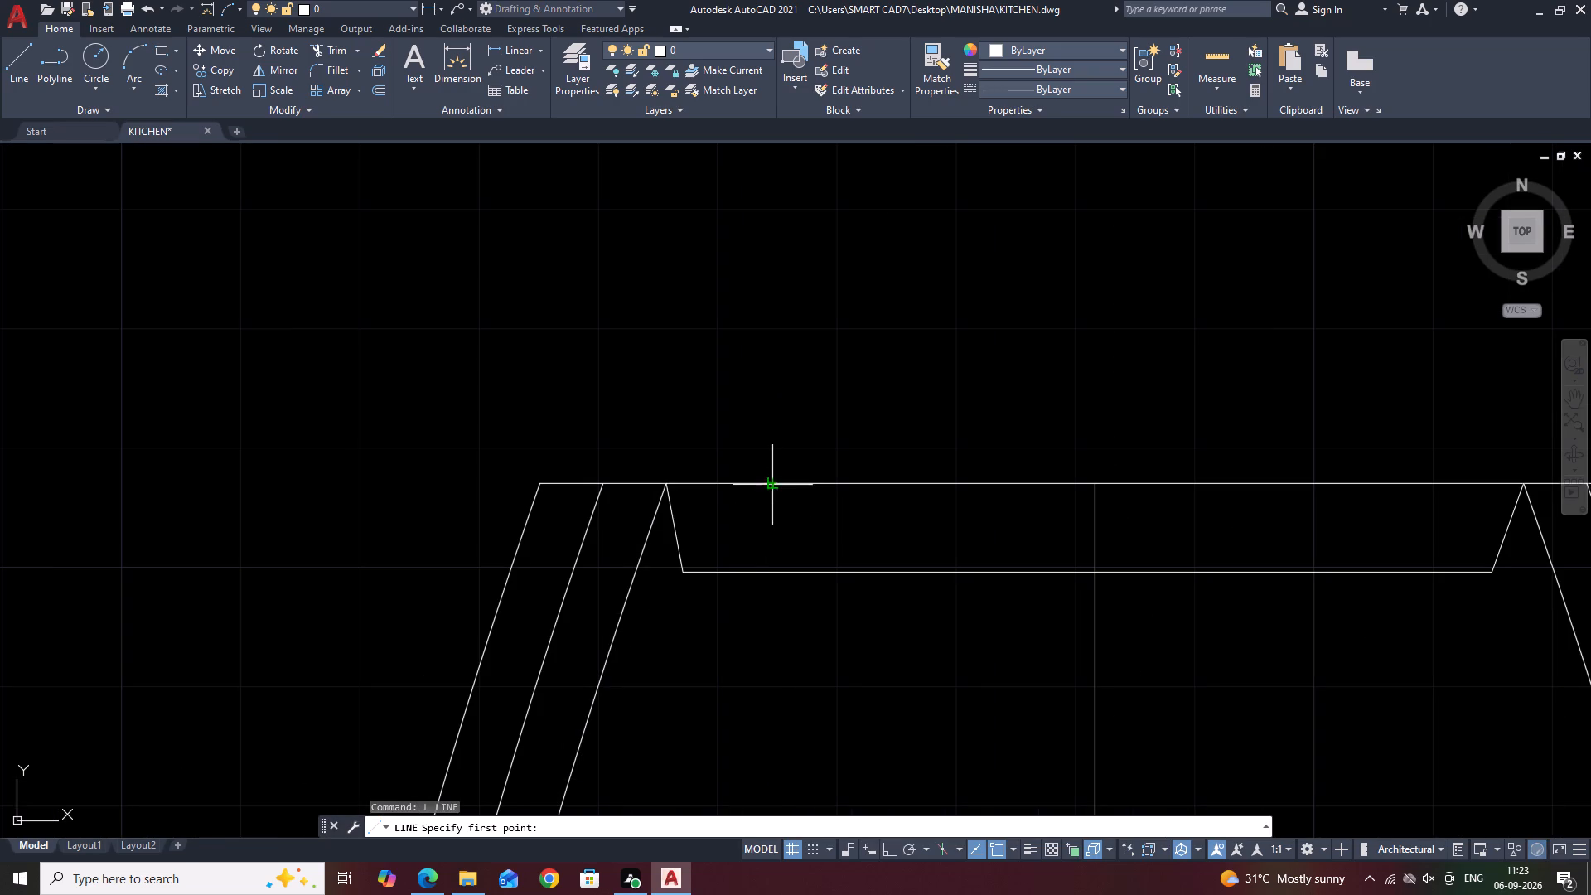
click(760, 568)
key(space)
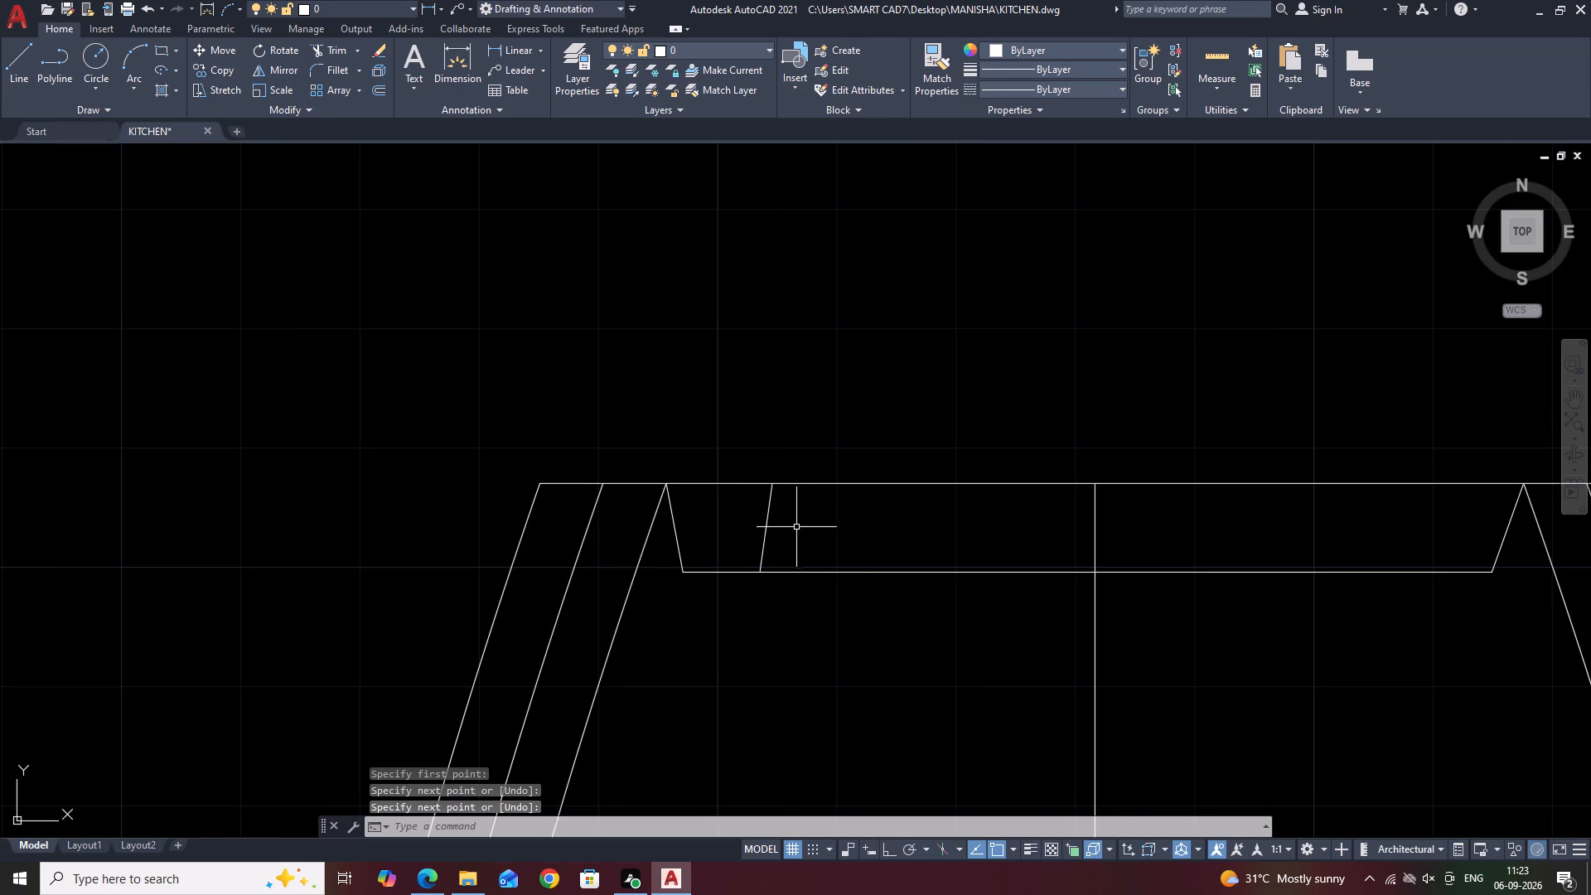
scroll(1228, 520, down, 1)
key(space)
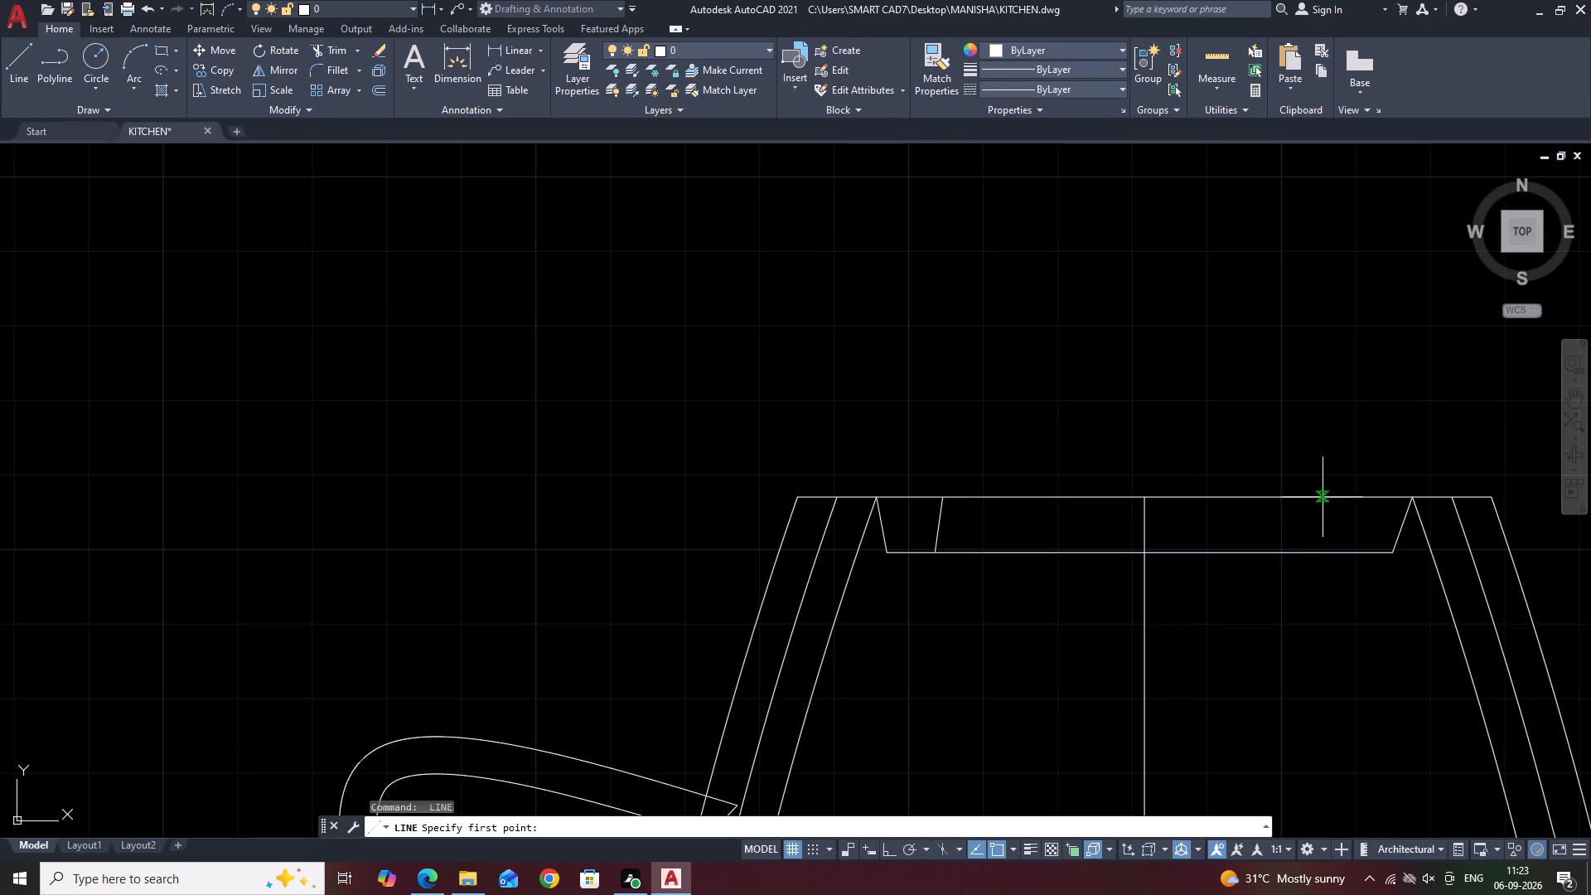
click(1327, 497)
click(1344, 555)
key(space)
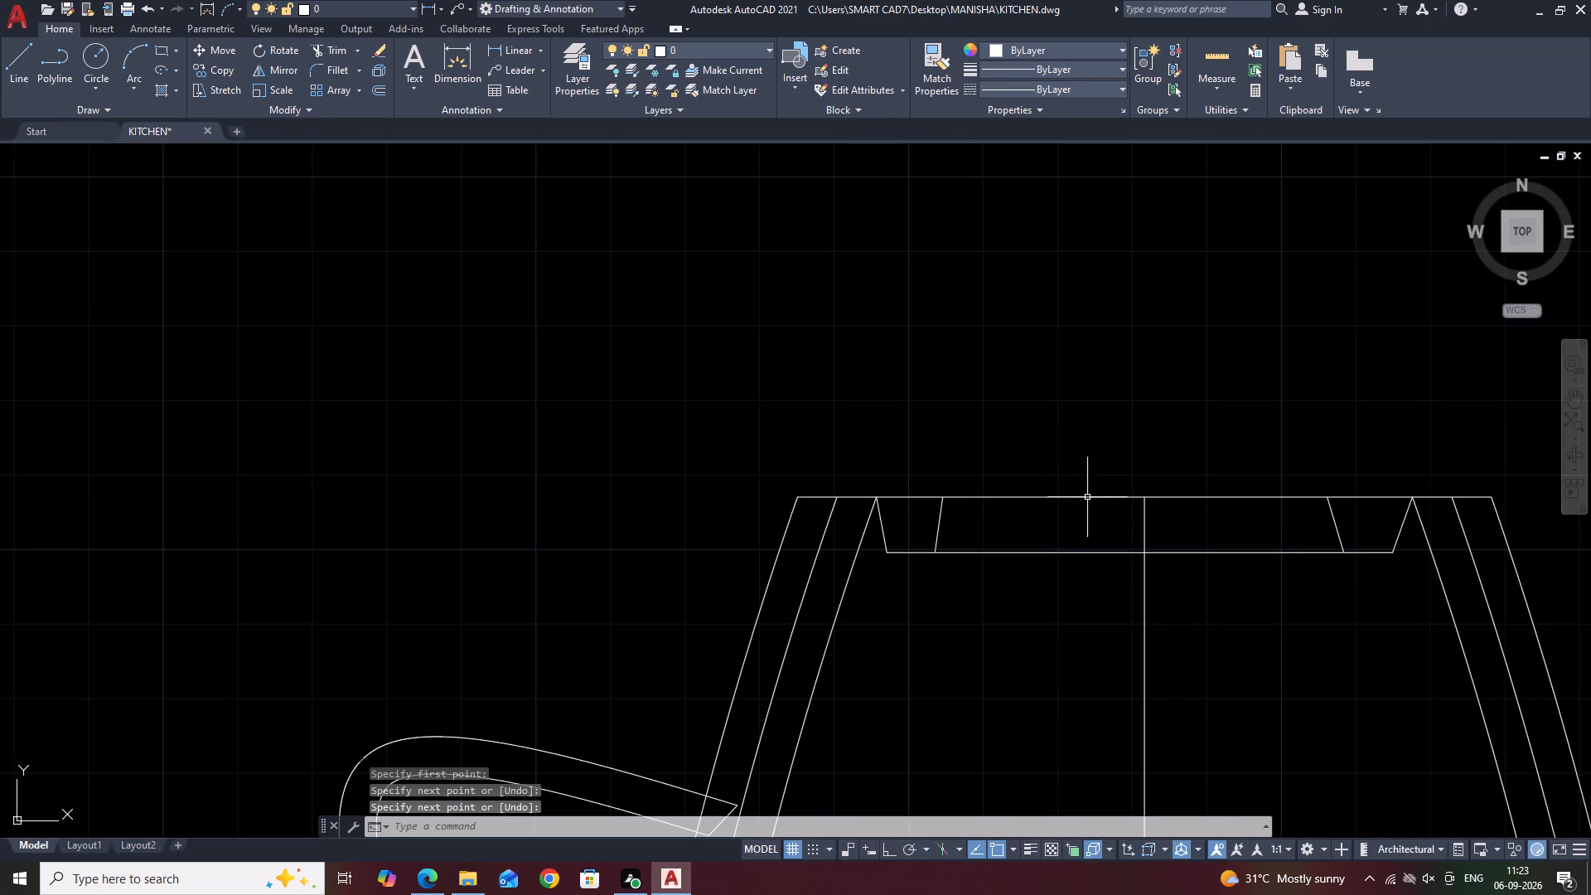
Trim the vertical centre line where it crosses the rim, between the top edge and the rim base.
text(TR)
key(space)
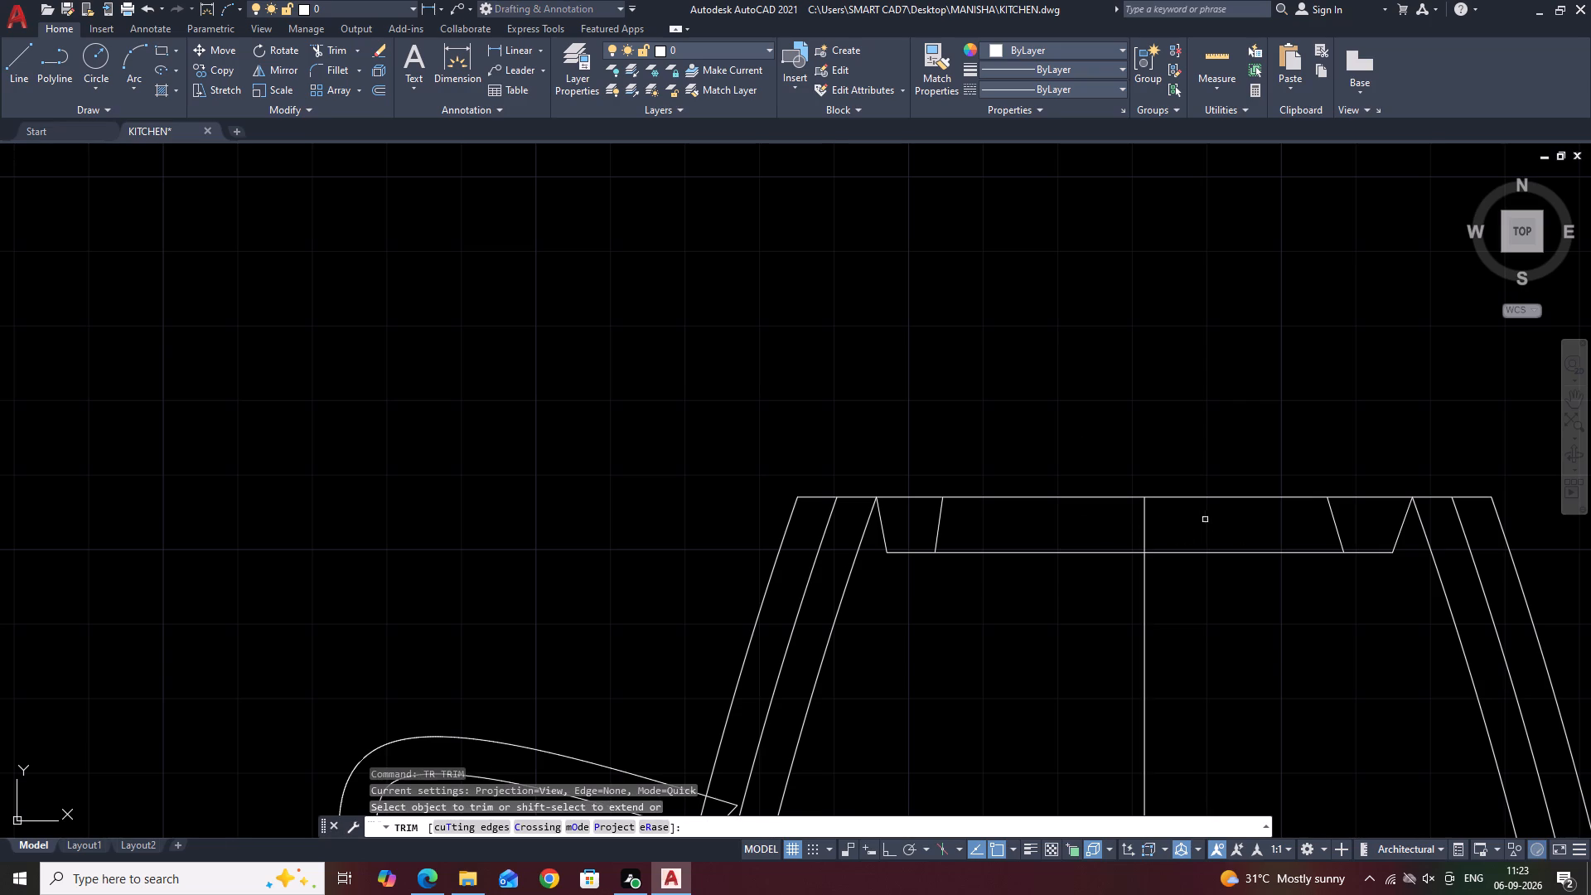
click(1205, 520)
click(1125, 521)
scroll(1043, 462, down, 3)
key(Escape)
Offset the jug's top edge upward by 0.05.
middle_drag(1178, 386, 1011, 538)
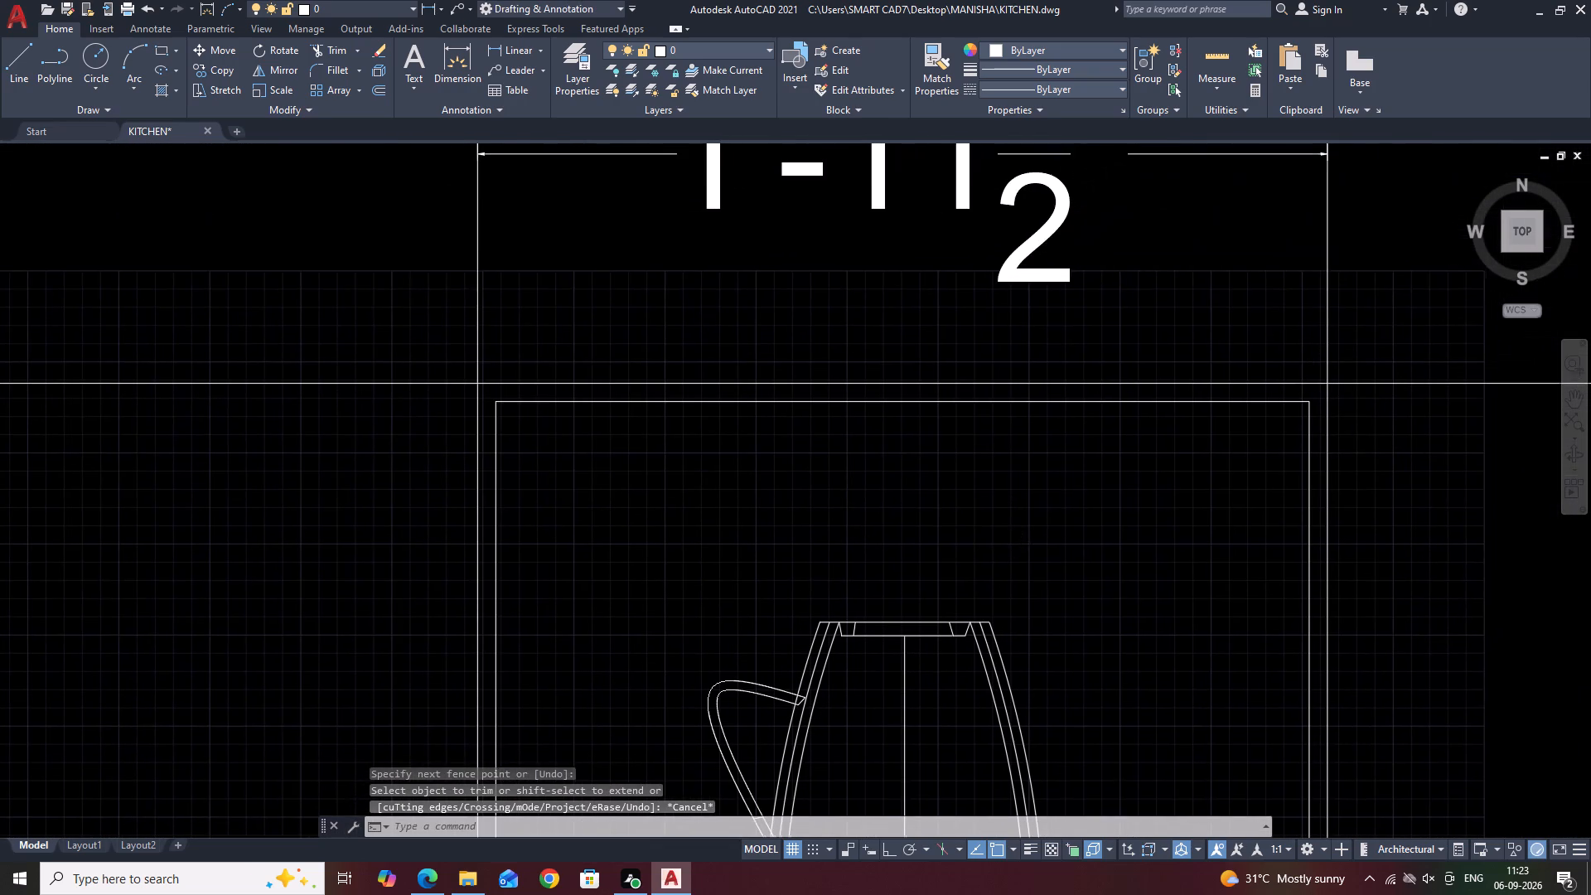
middle_drag(1011, 538, 1008, 537)
middle_drag(1028, 588, 1075, 568)
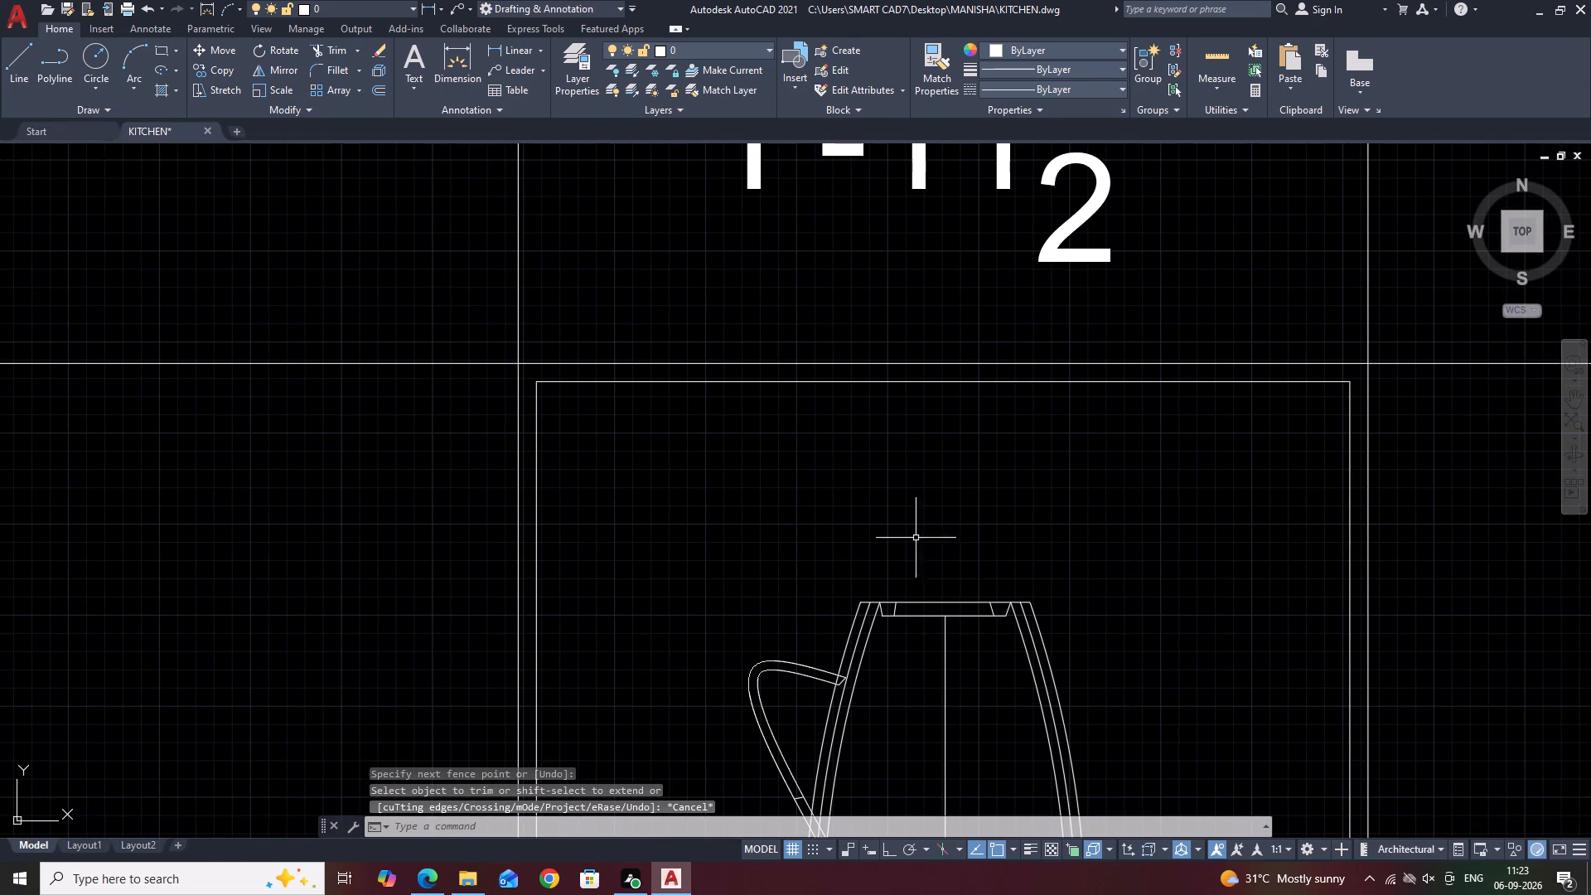
scroll(908, 602, up, 1)
click(912, 602)
text(O 0)
key(period)
key(0)
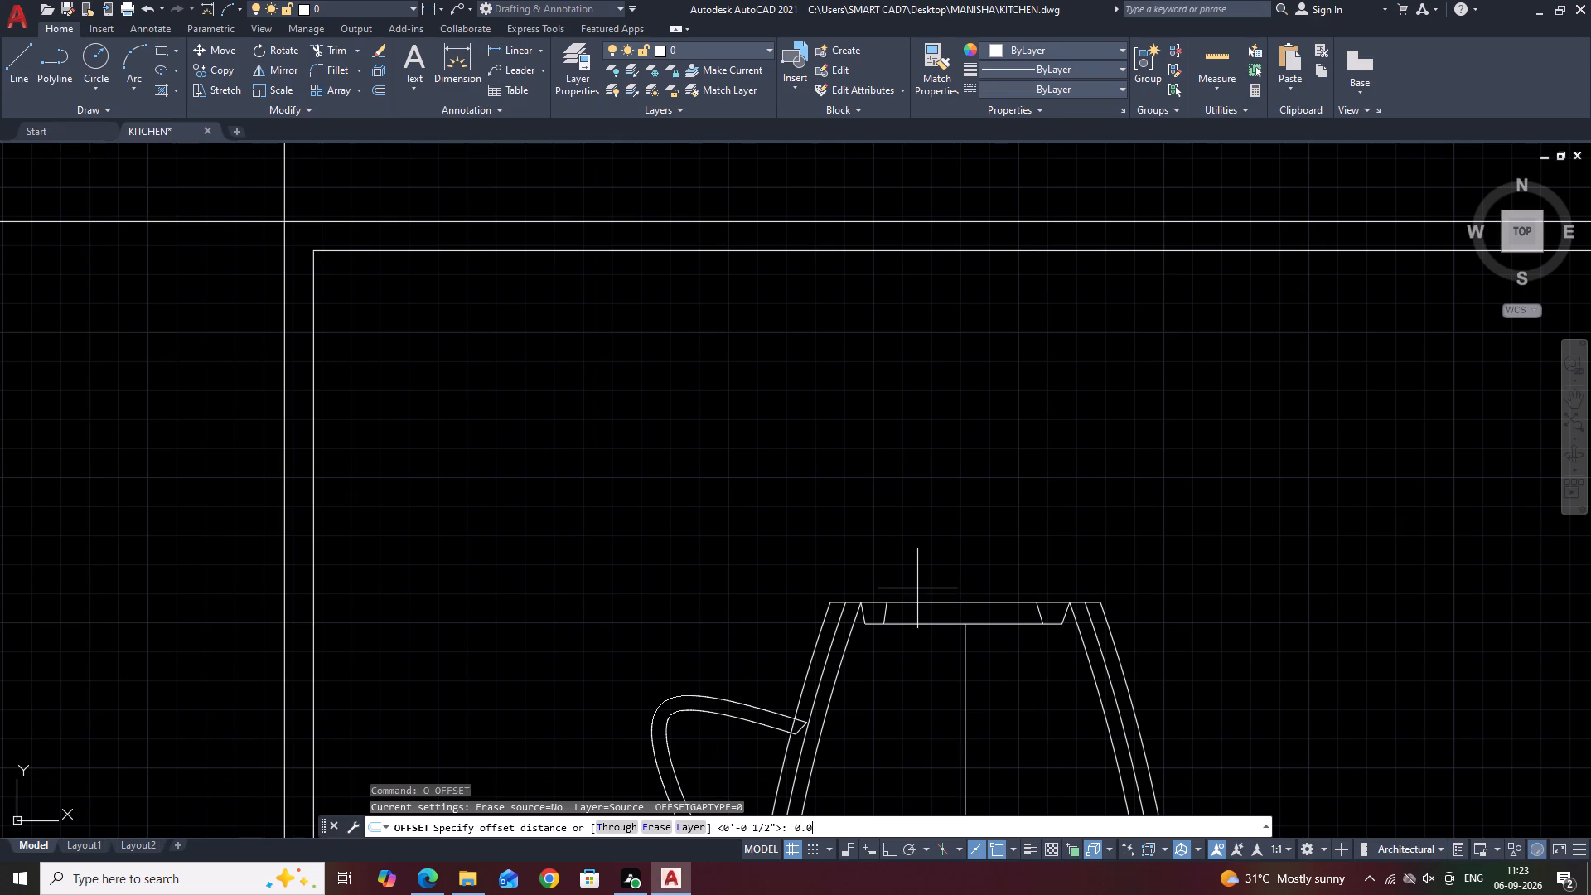
key(5)
key(space)
click(926, 559)
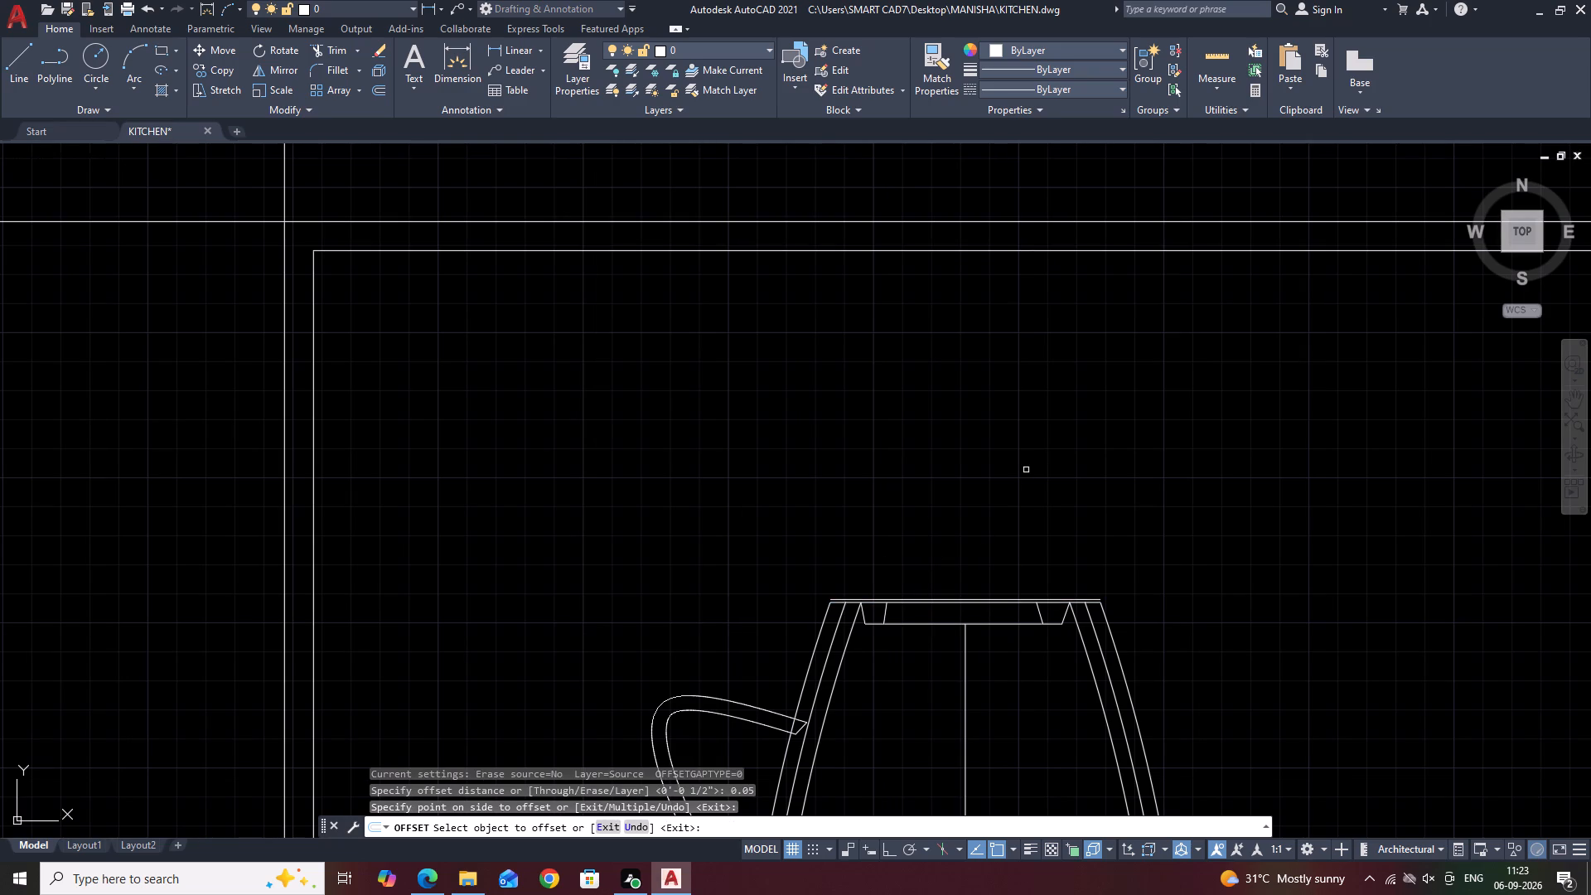
middle_drag(1029, 474, 1029, 510)
key(Escape)
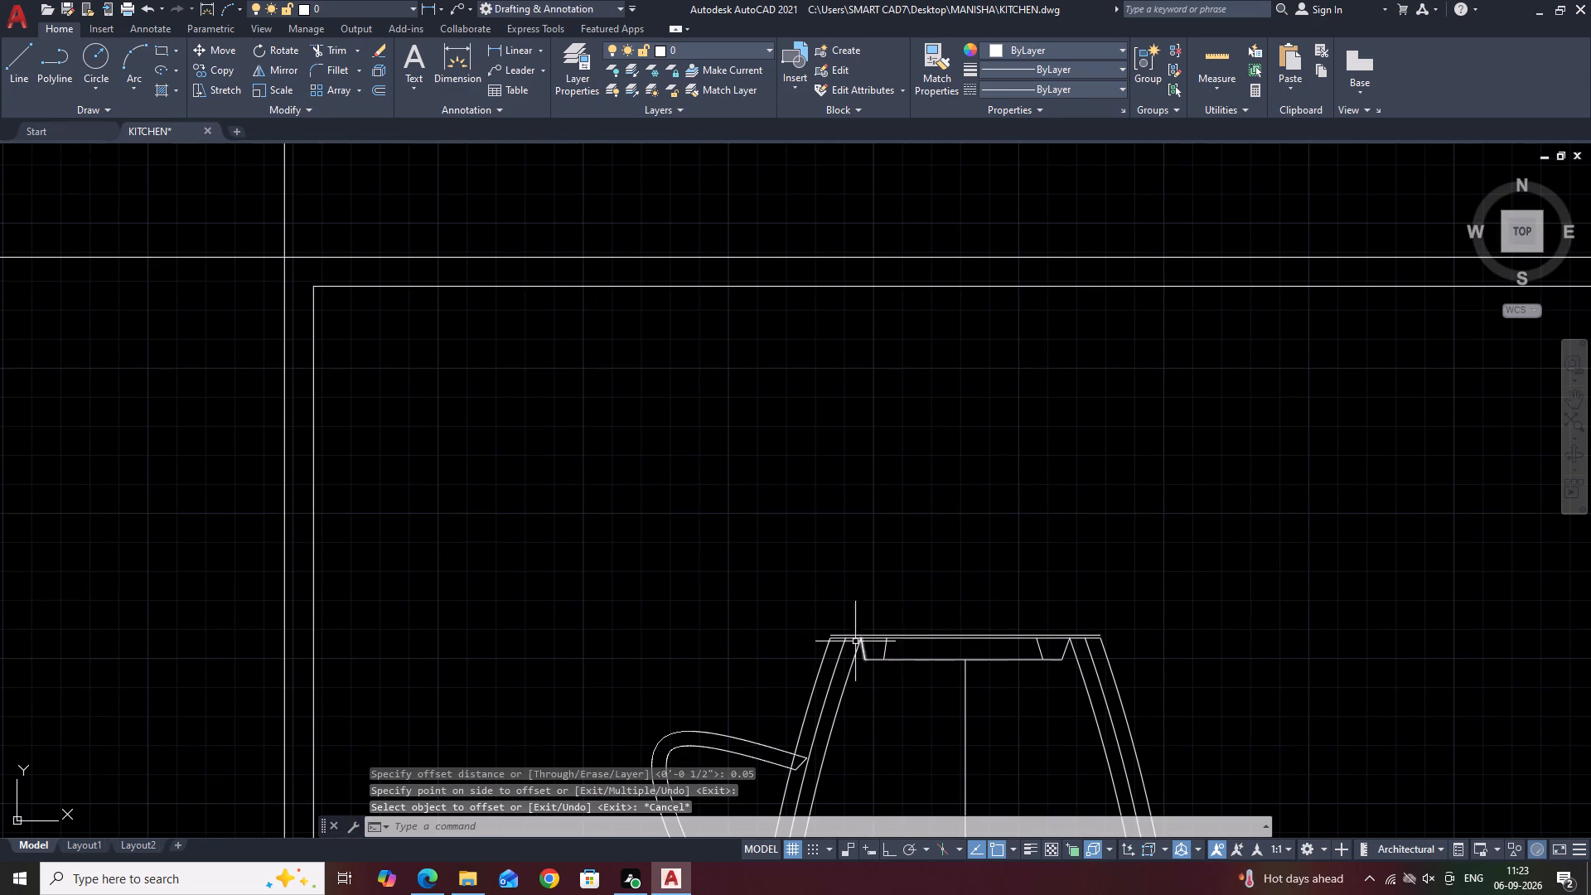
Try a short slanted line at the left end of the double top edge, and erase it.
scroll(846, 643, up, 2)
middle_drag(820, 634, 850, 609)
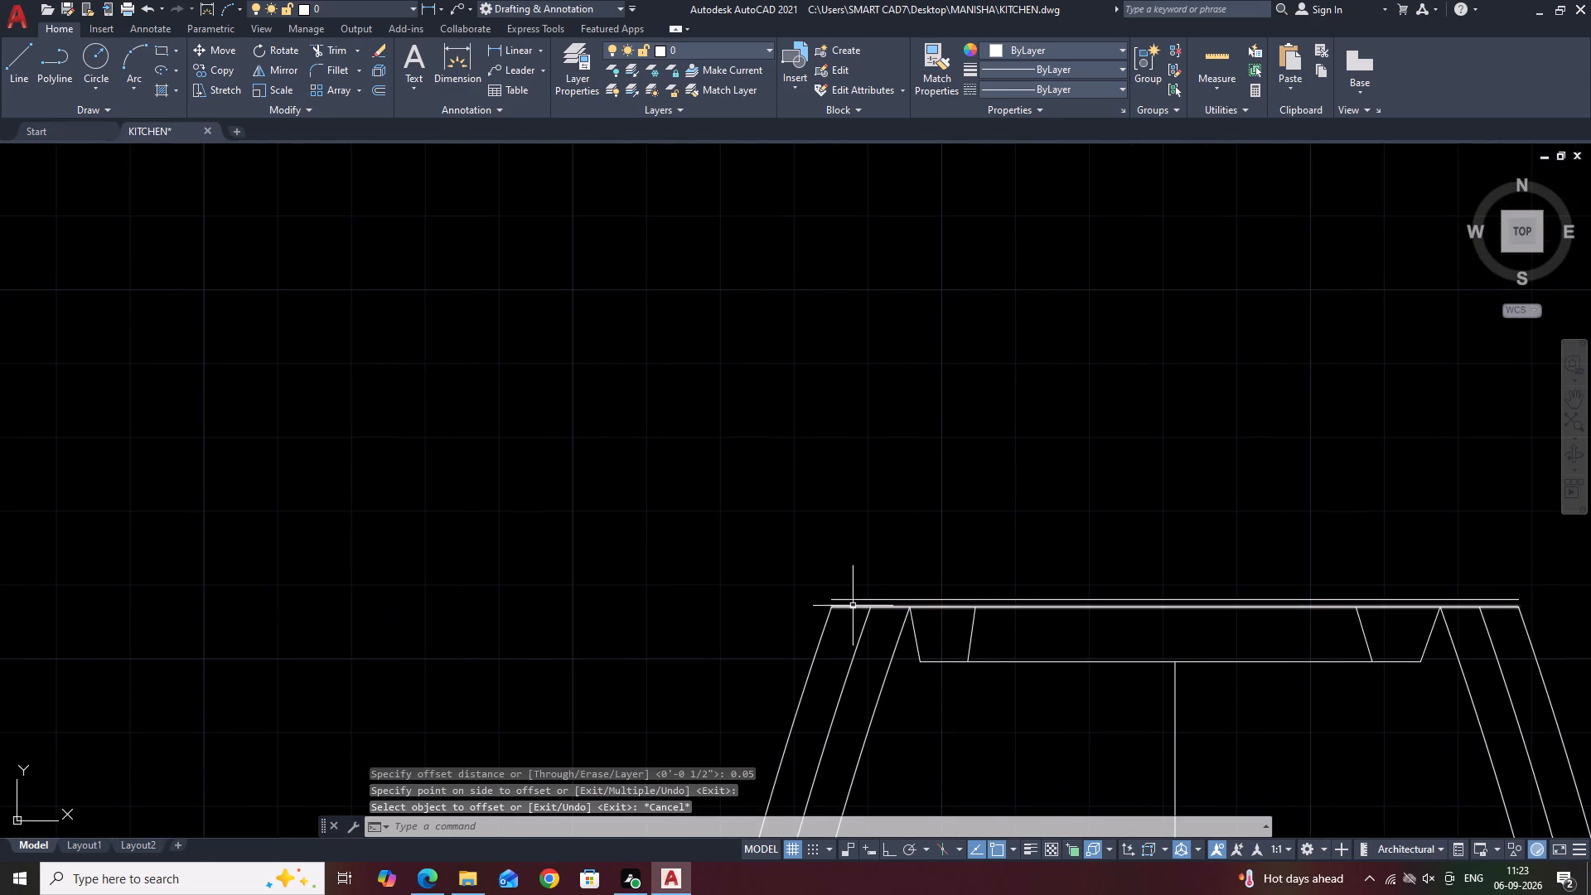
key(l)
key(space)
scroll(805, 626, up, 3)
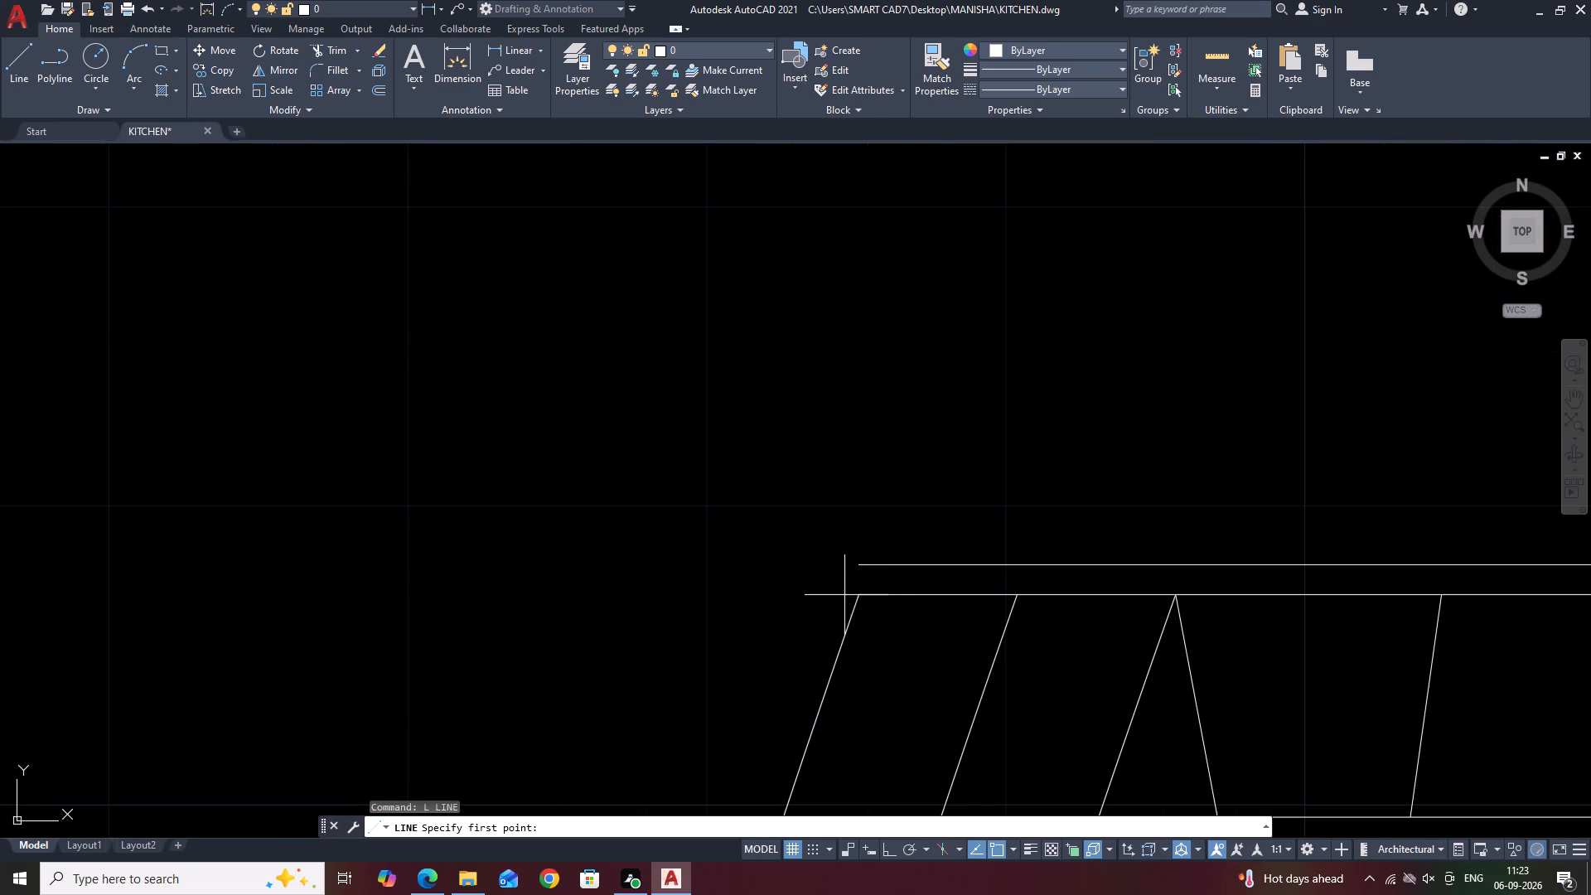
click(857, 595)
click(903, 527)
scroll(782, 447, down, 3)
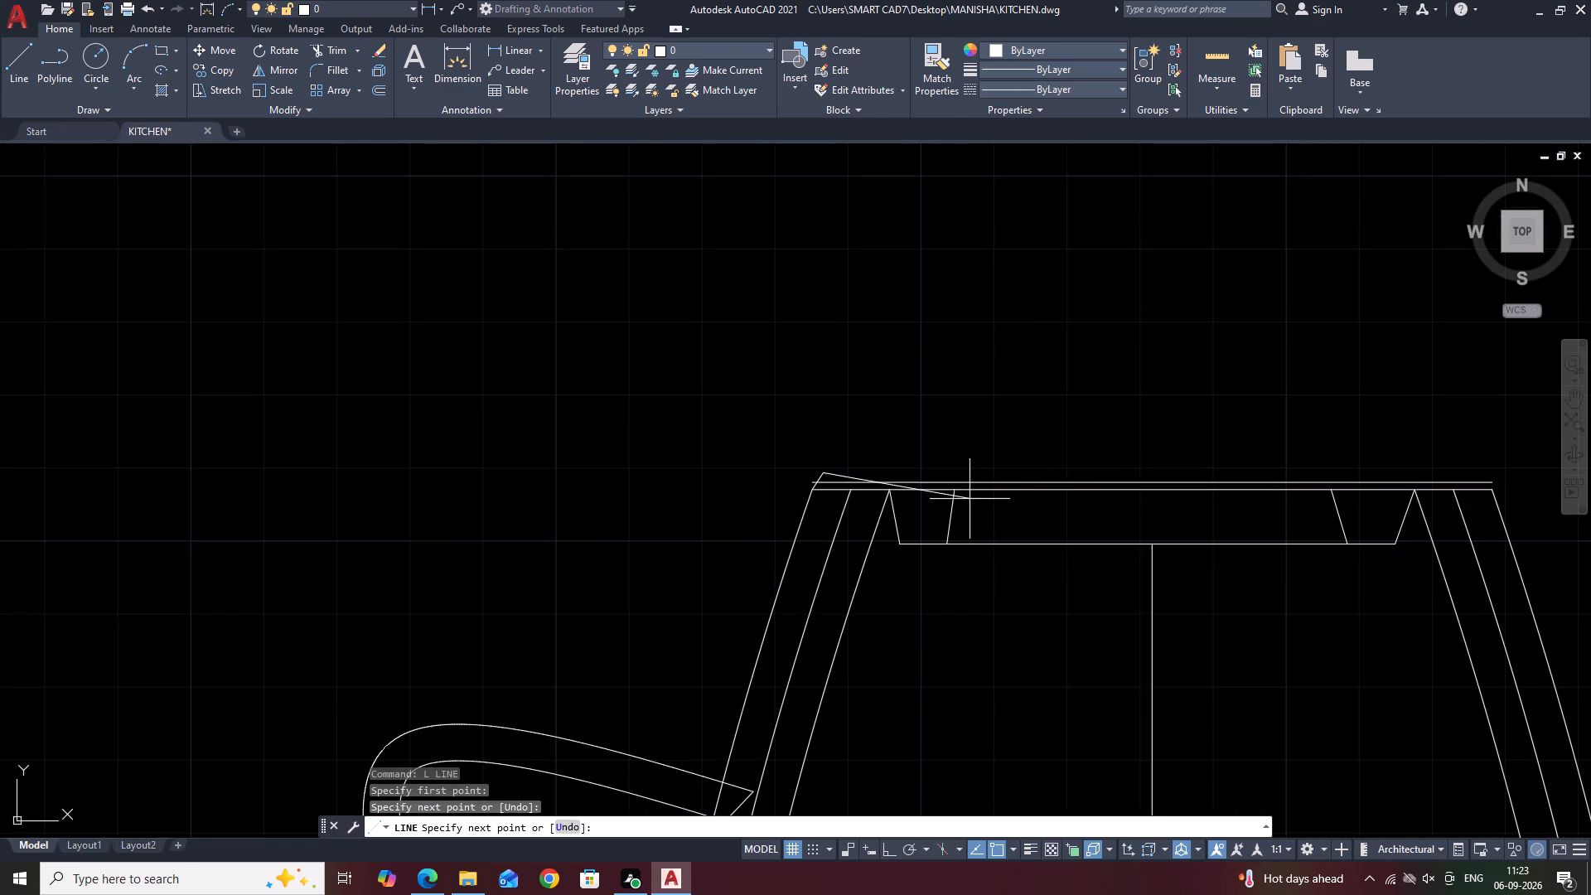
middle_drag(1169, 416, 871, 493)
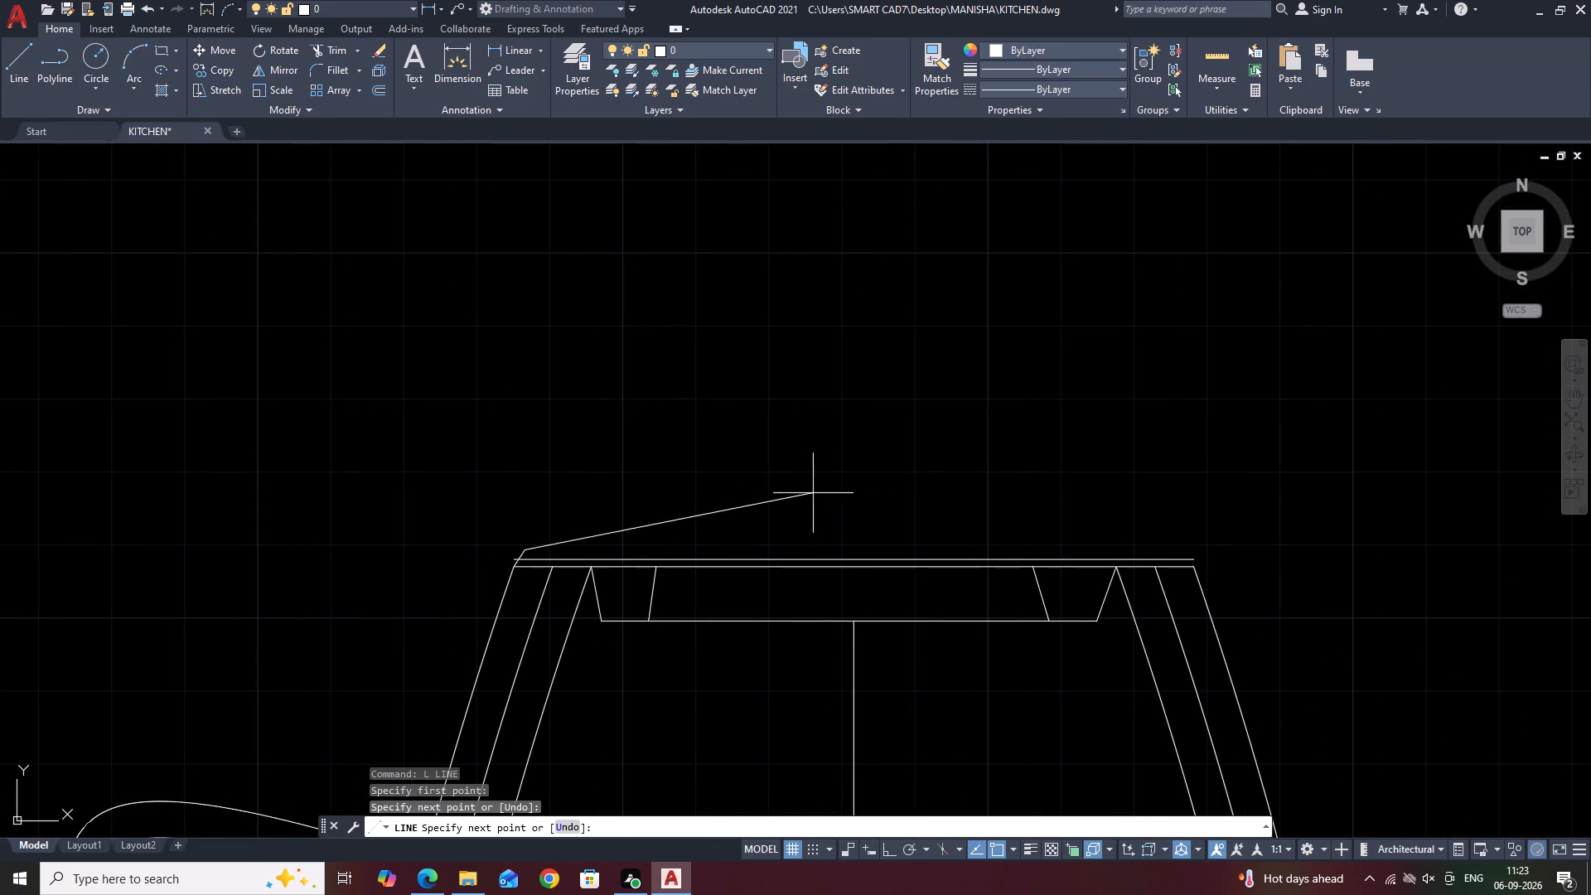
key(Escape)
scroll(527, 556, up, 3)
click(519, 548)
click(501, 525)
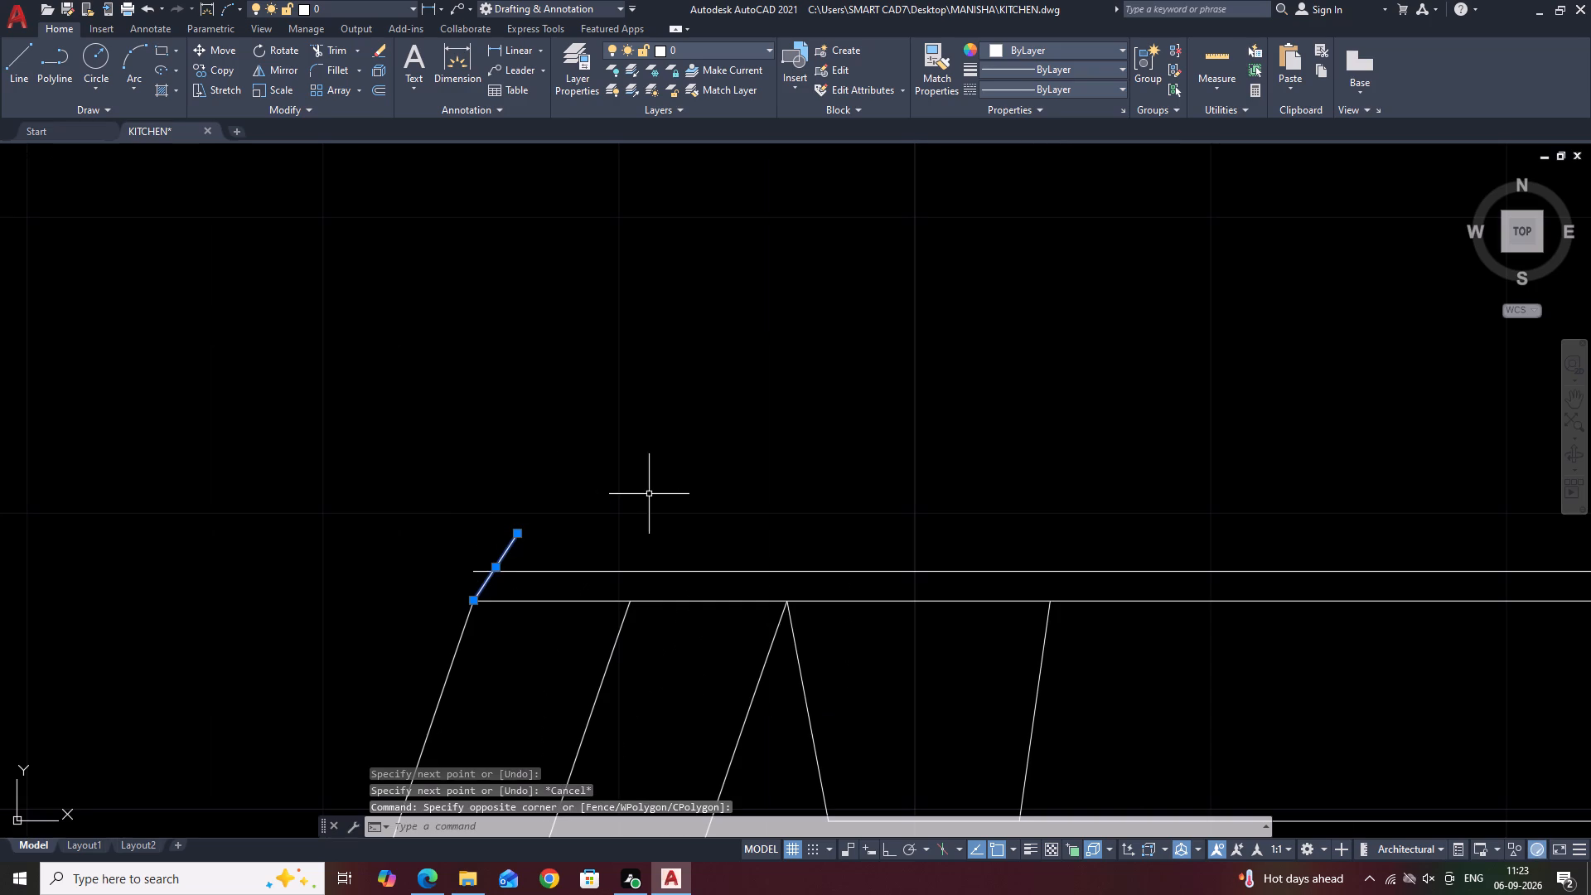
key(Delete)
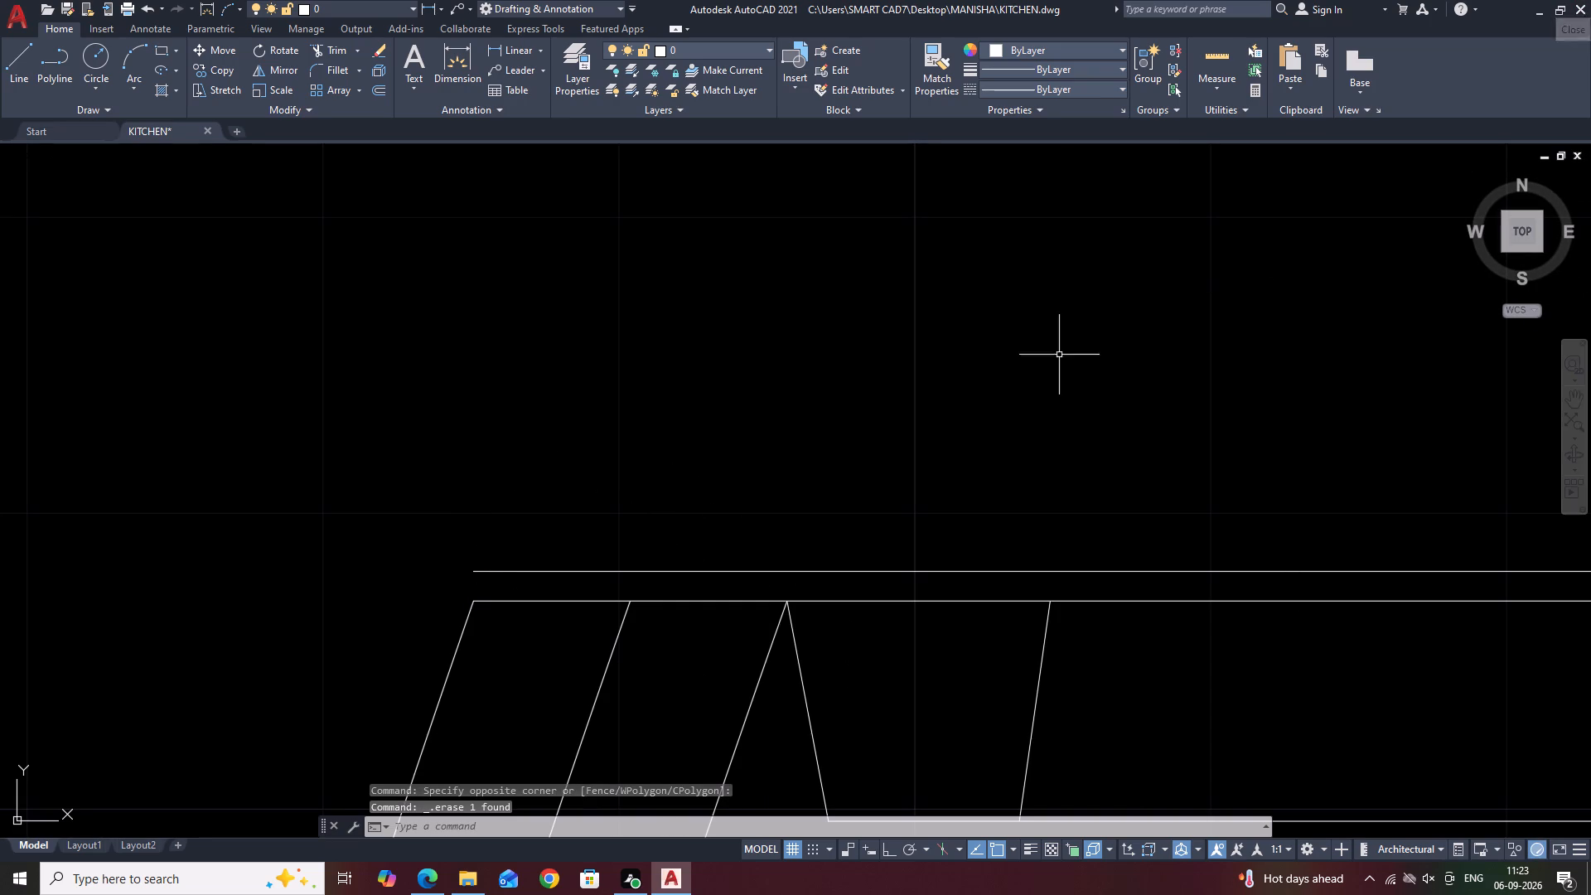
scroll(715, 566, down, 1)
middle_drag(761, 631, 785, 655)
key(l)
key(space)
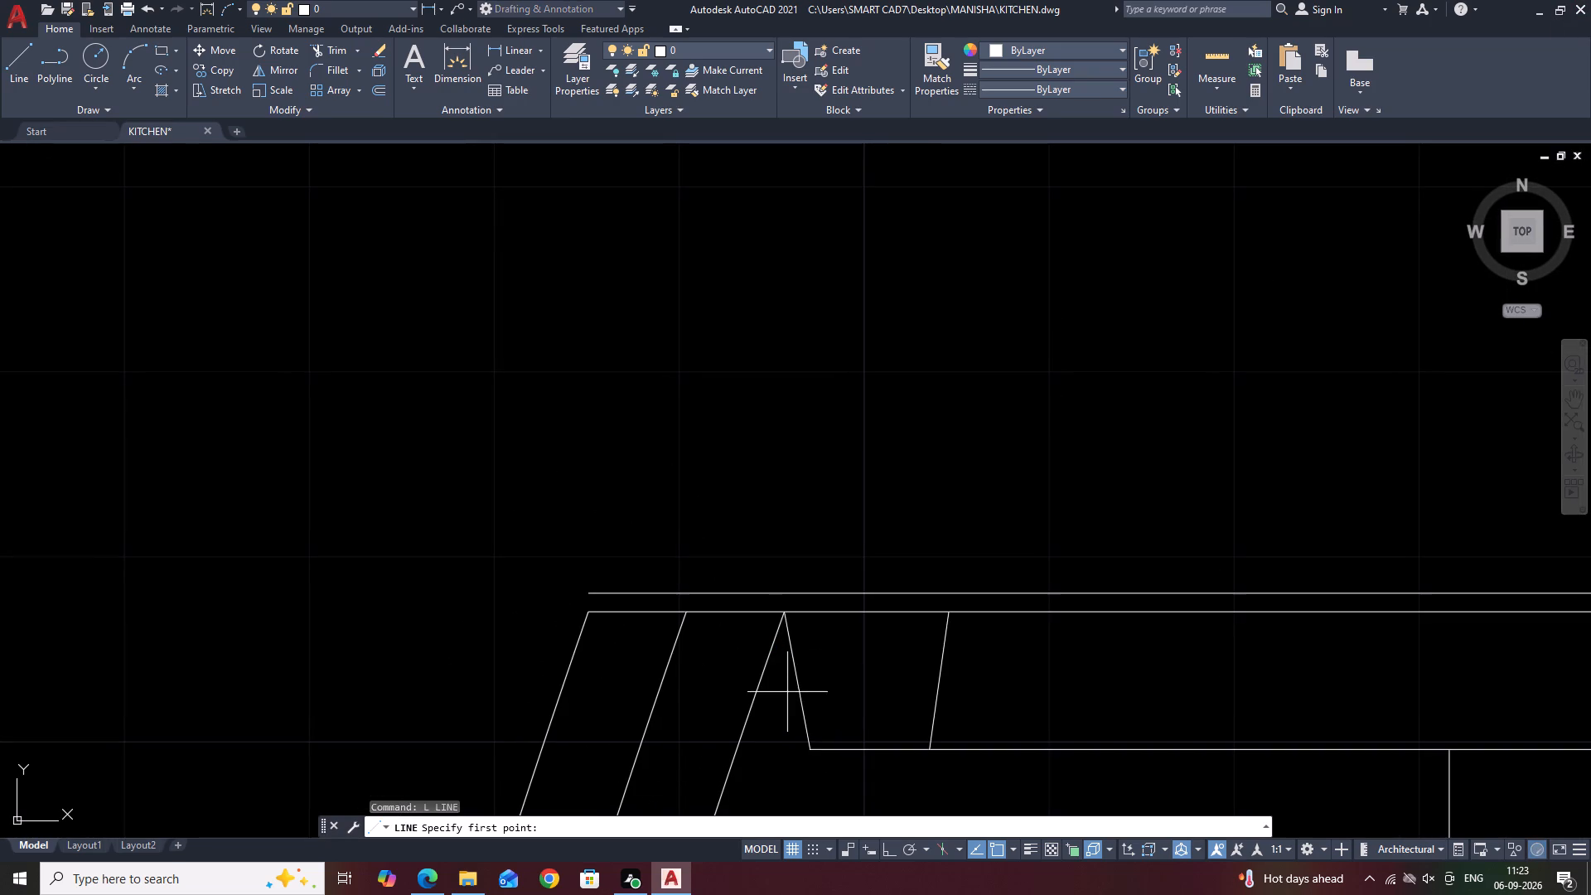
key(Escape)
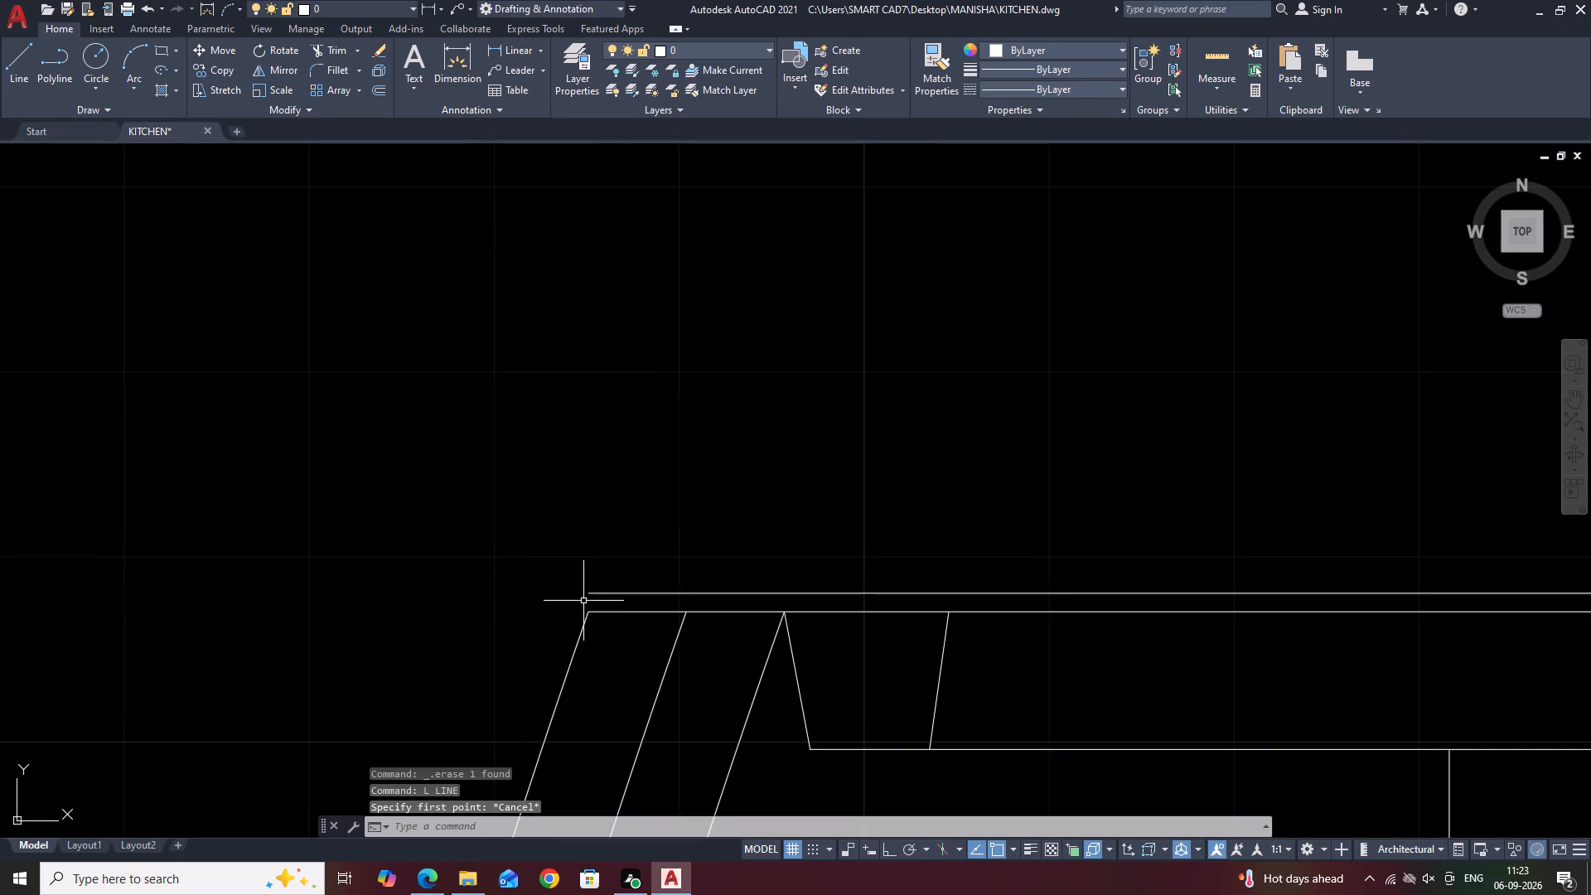
Fillet the jug's top edge with its parallel offset line at both ends to close them with rounded caps.
key(f)
key(space)
click(613, 595)
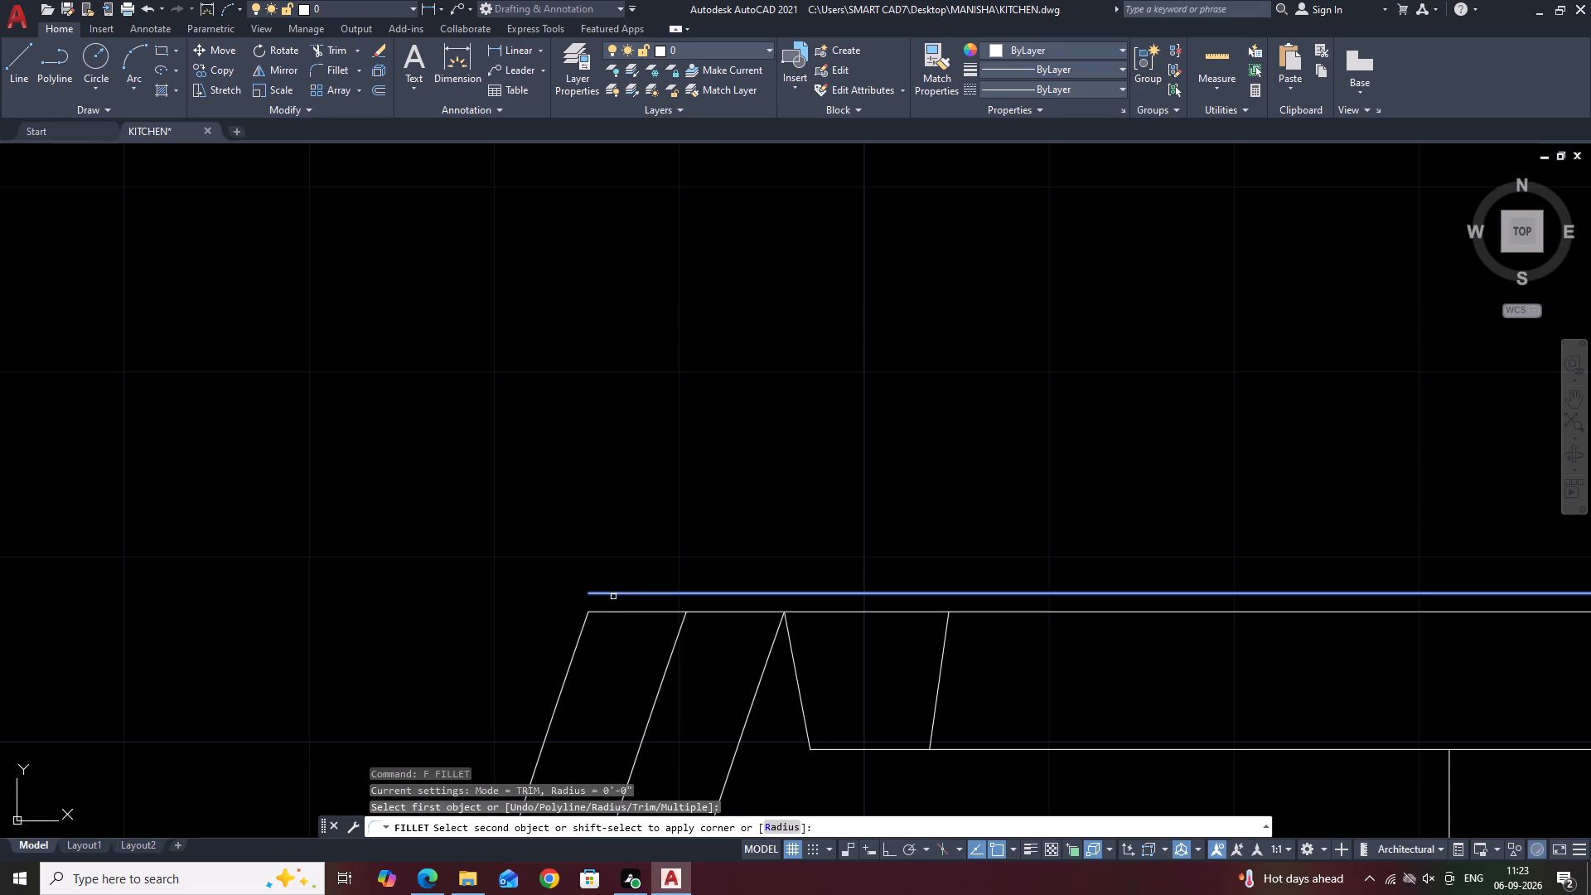
click(607, 613)
scroll(544, 592, down, 3)
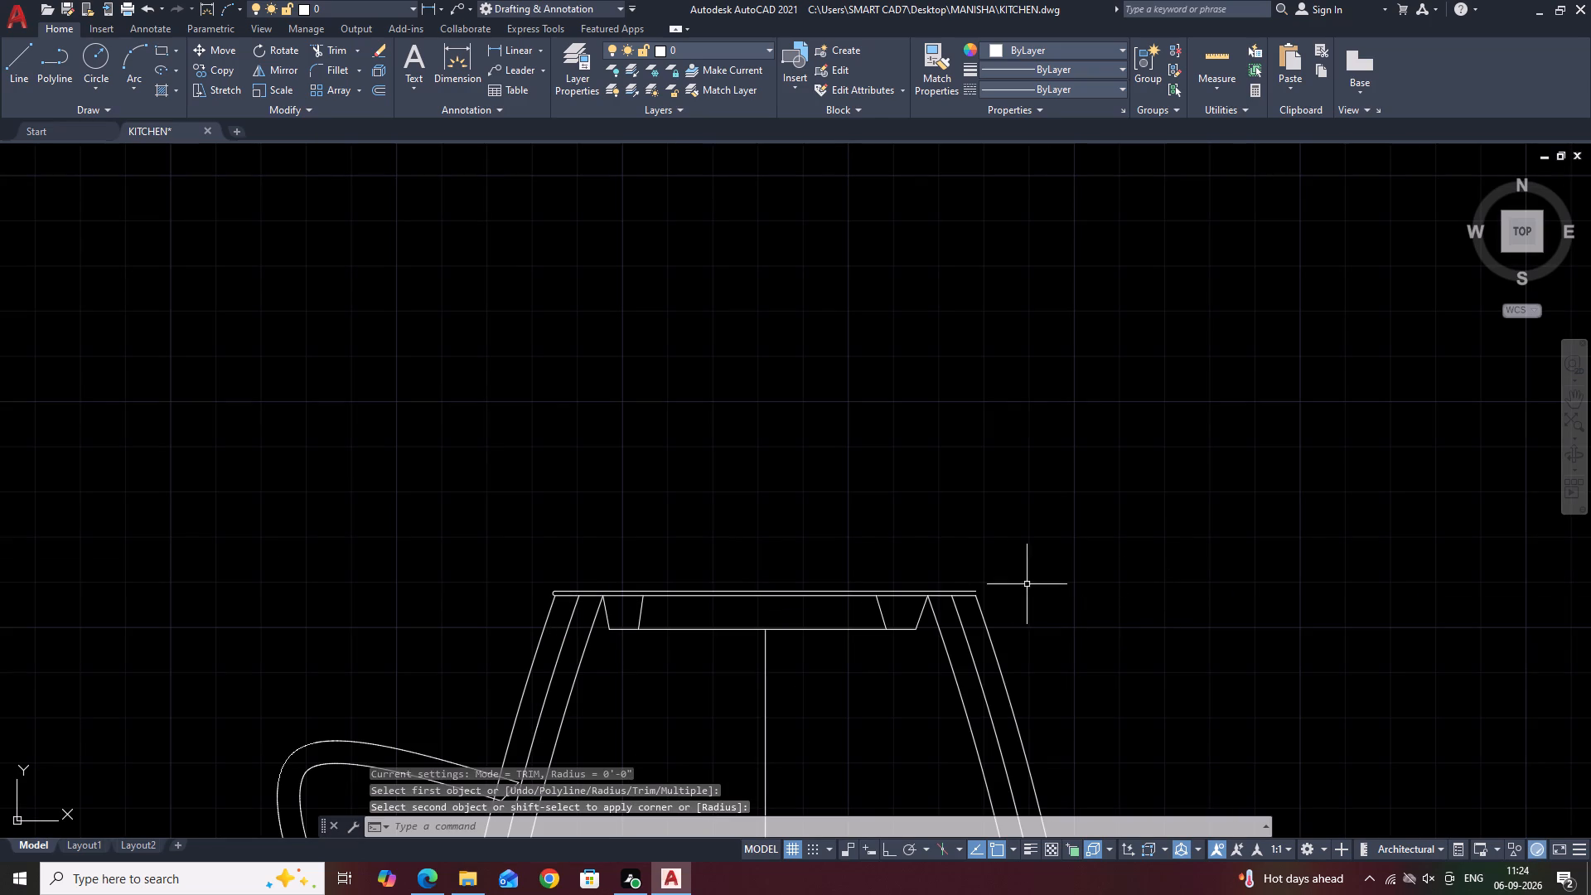
key(space)
scroll(985, 583, up, 2)
click(936, 602)
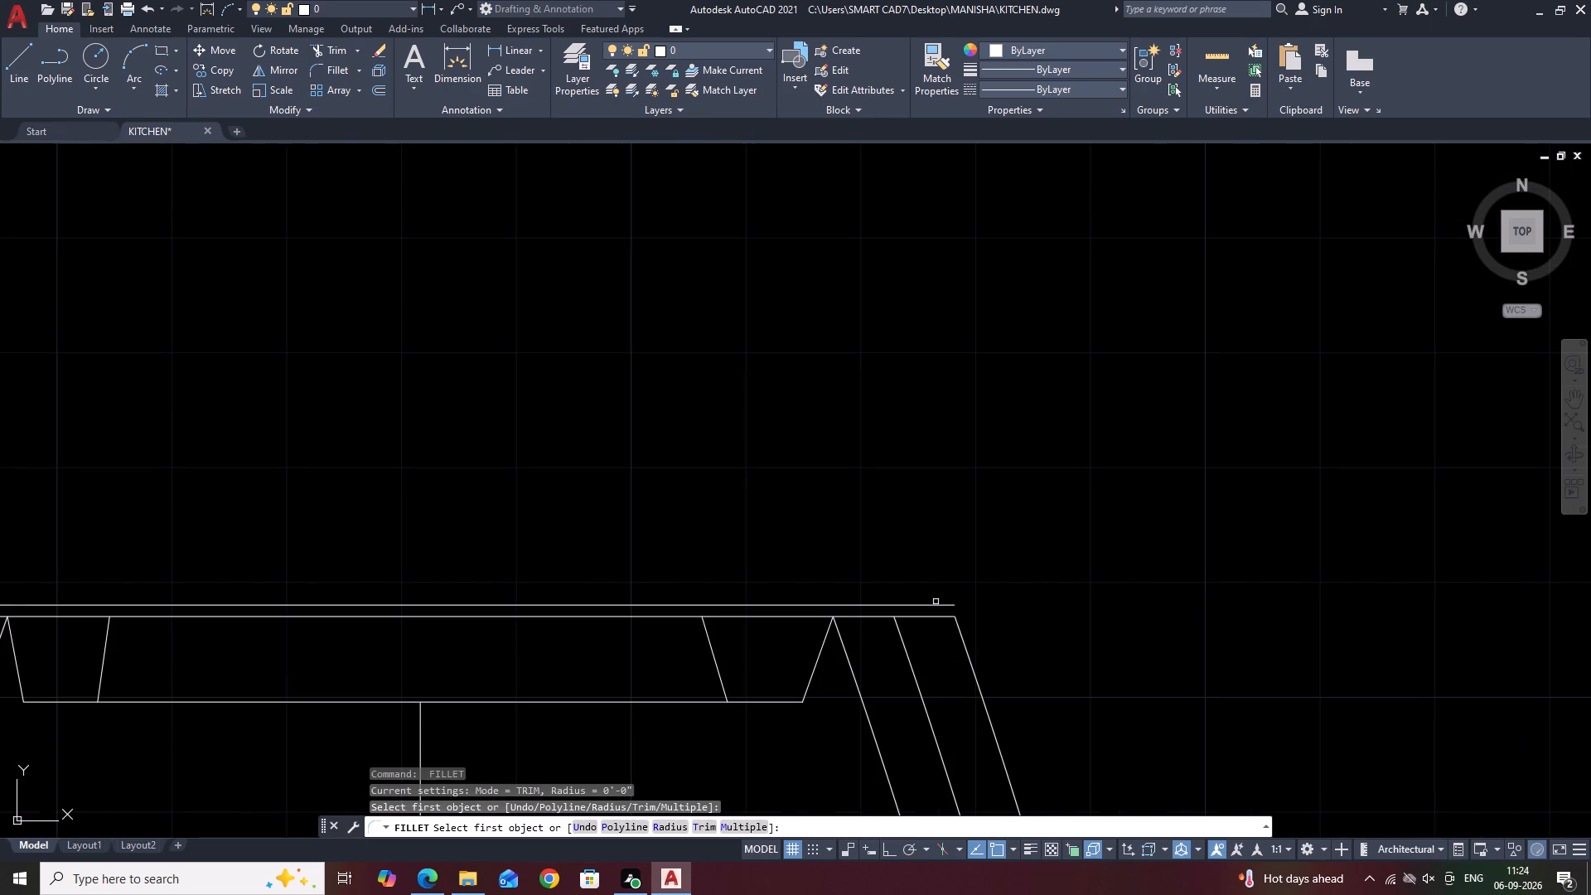
click(938, 605)
click(940, 619)
scroll(1015, 613, down, 3)
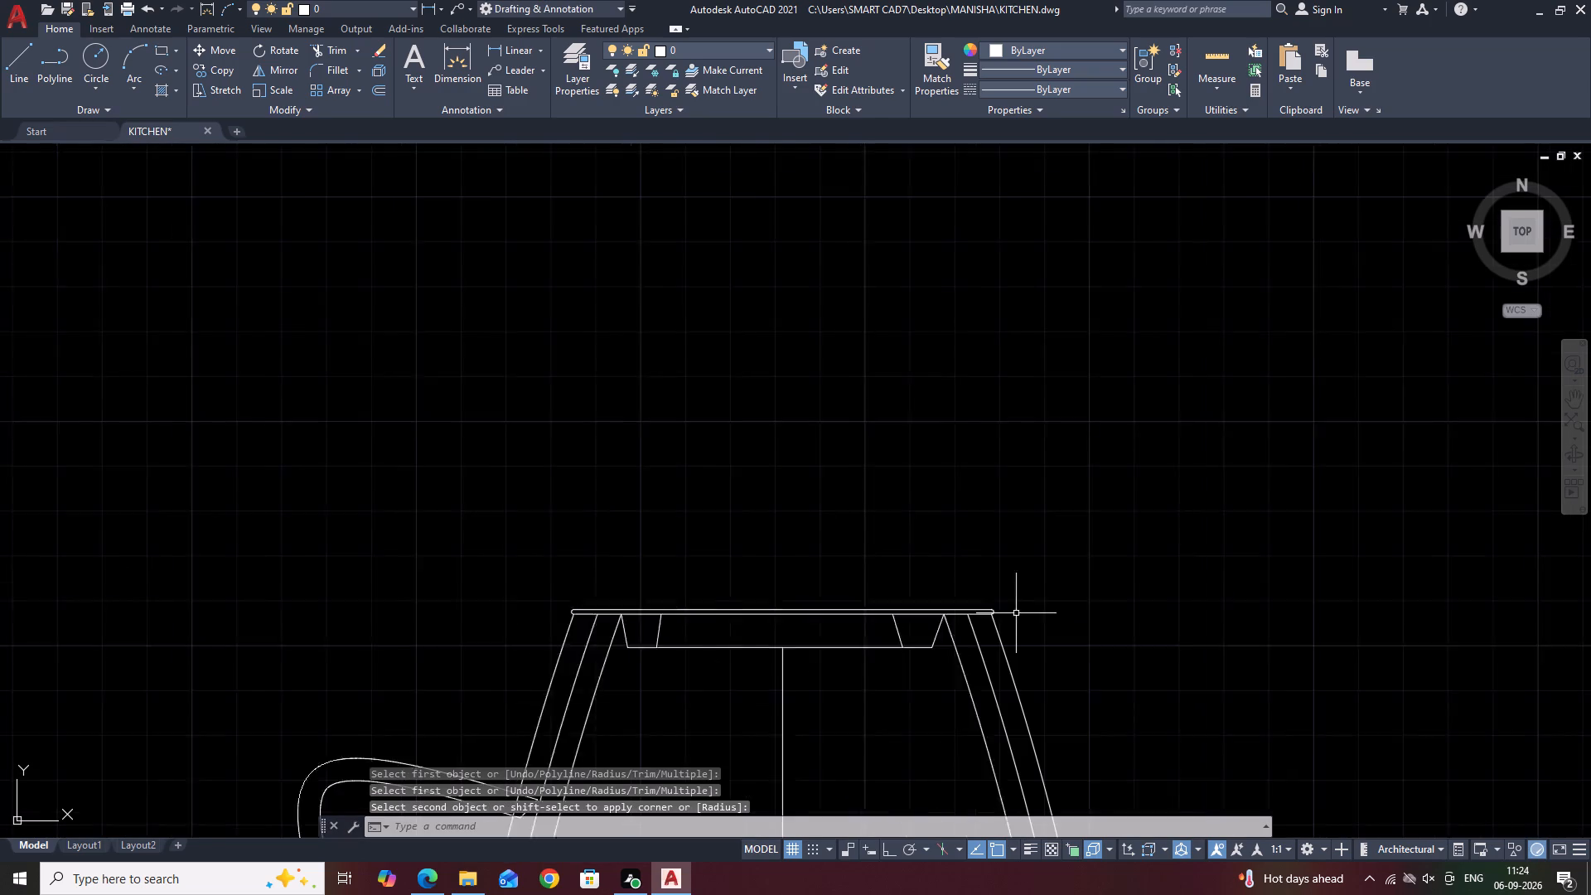
key(Escape)
Draw a thin band about 4 1/2" long on top of the rounded edge, with short vertical ends and Ortho on for its top and right sides.
middle_drag(993, 543, 1022, 591)
middle_drag(965, 544, 991, 593)
key(l)
key(space)
scroll(821, 697, up, 2)
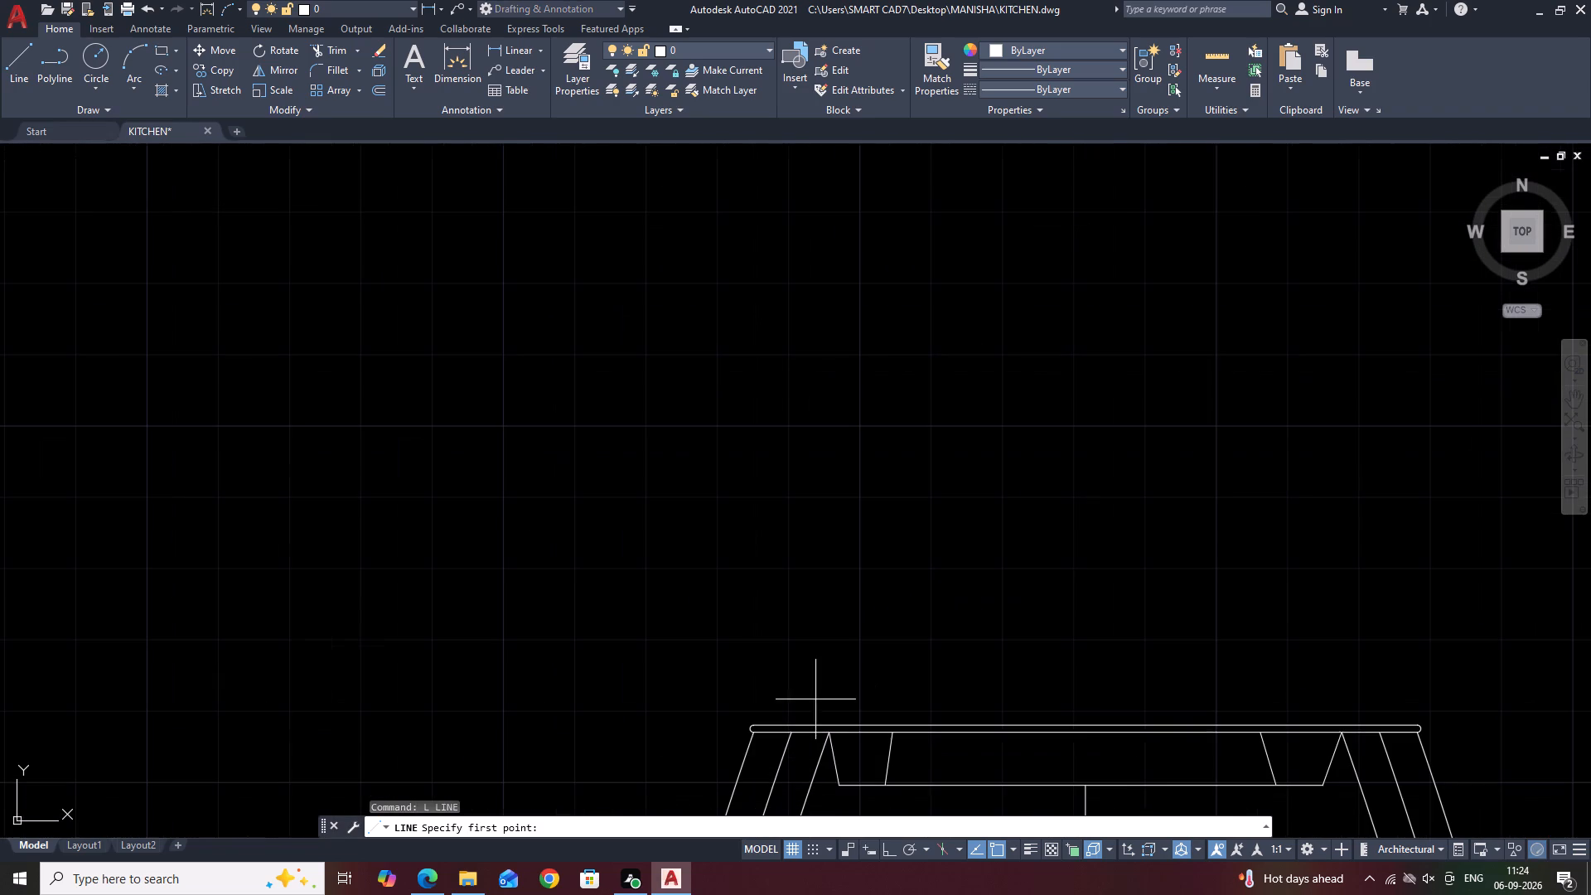
scroll(756, 731, up, 3)
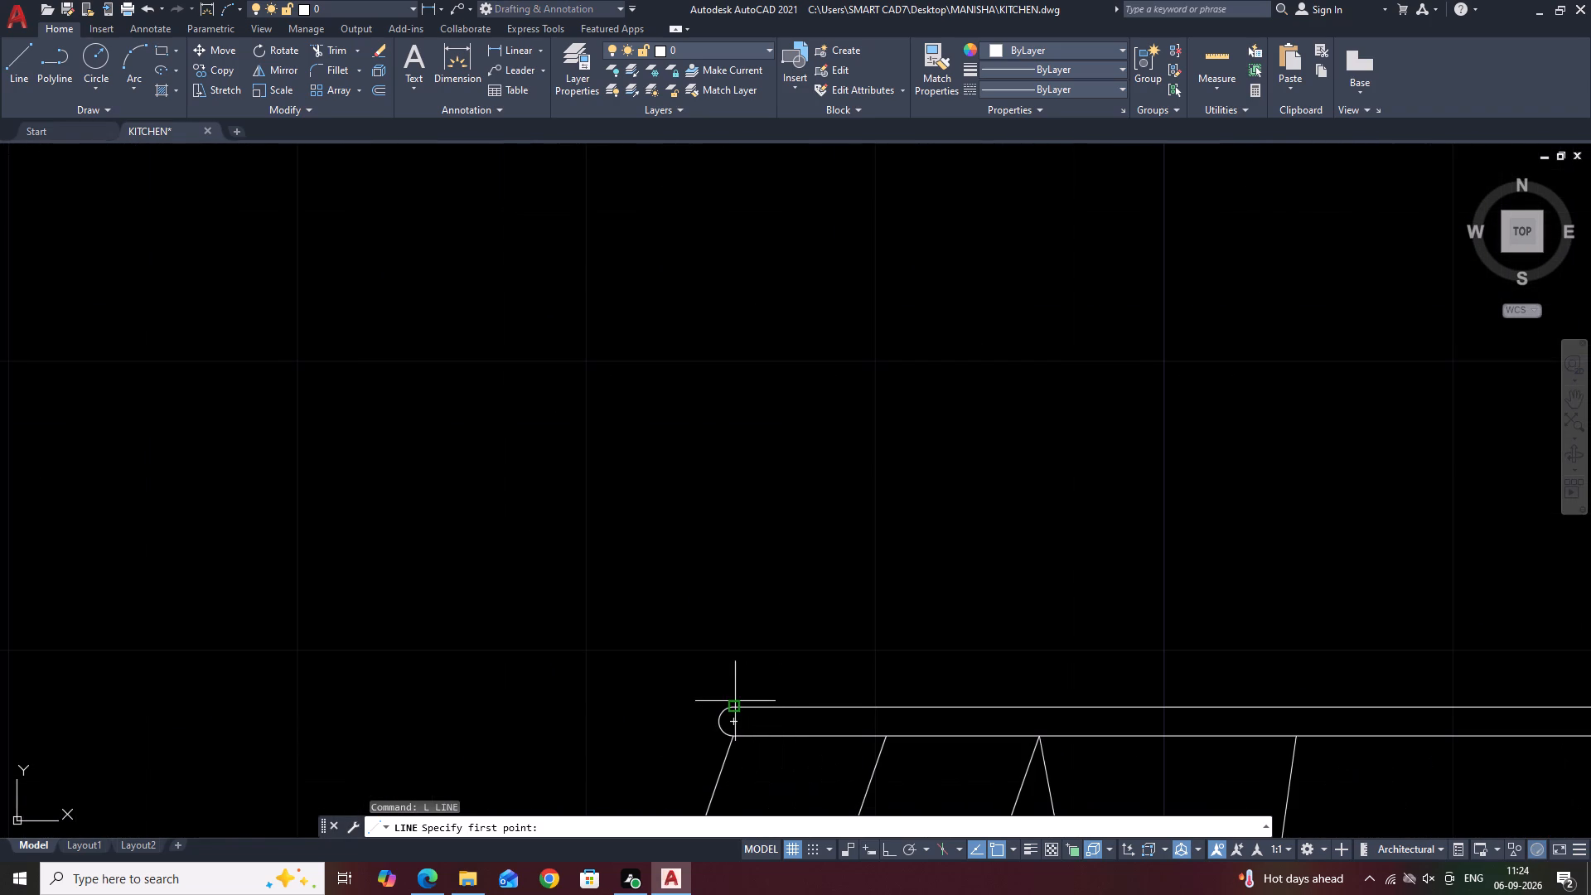
click(735, 701)
click(736, 685)
scroll(827, 664, down, 3)
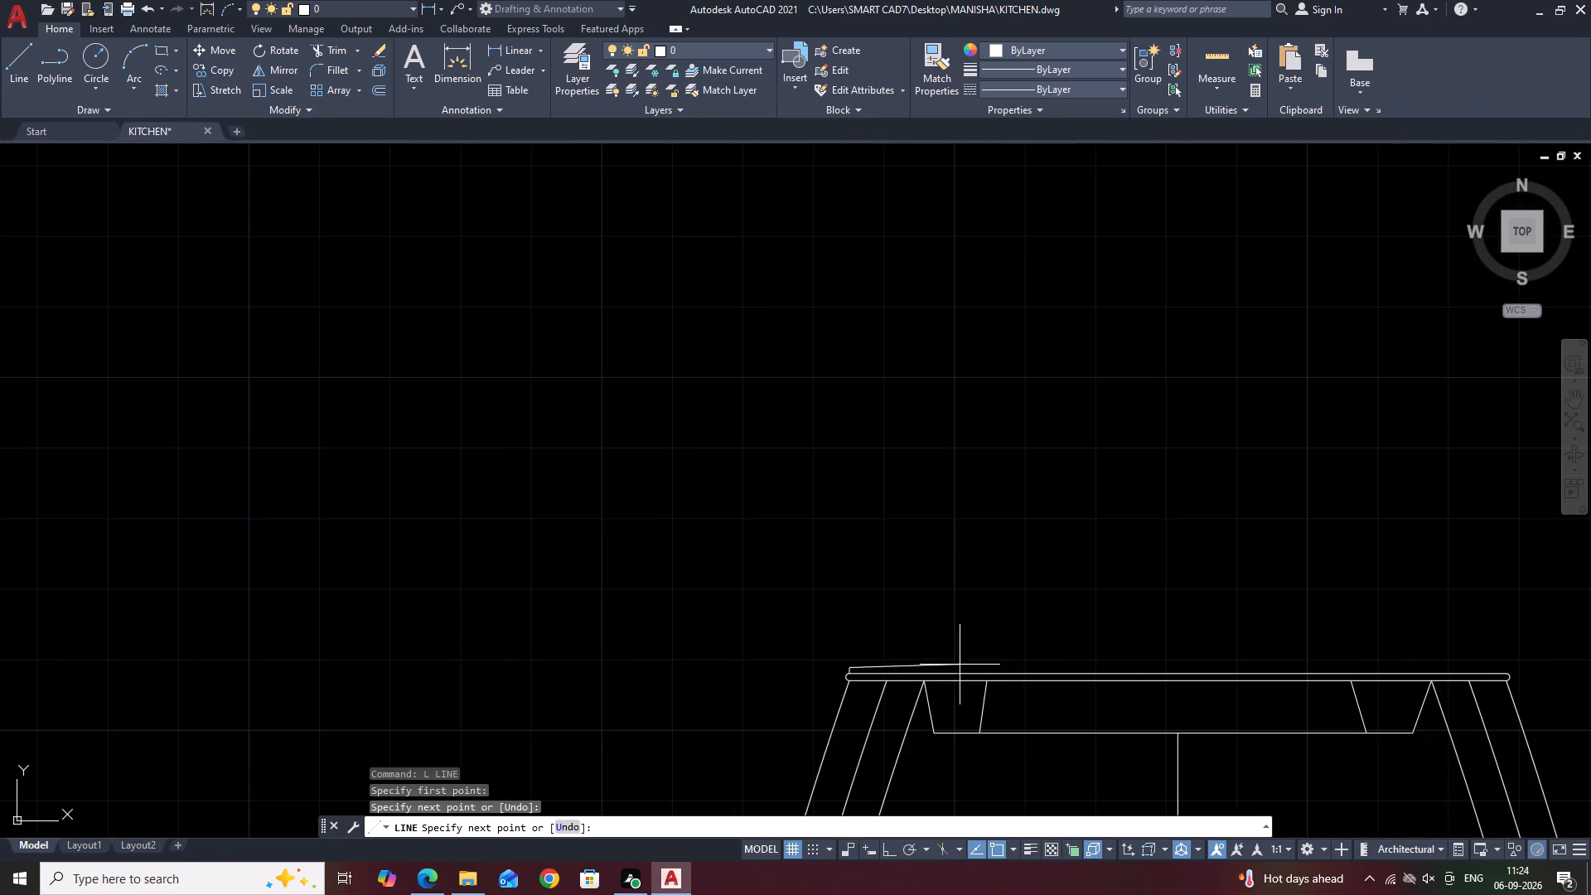
scroll(1128, 661, down, 1)
middle_drag(1340, 652, 1135, 641)
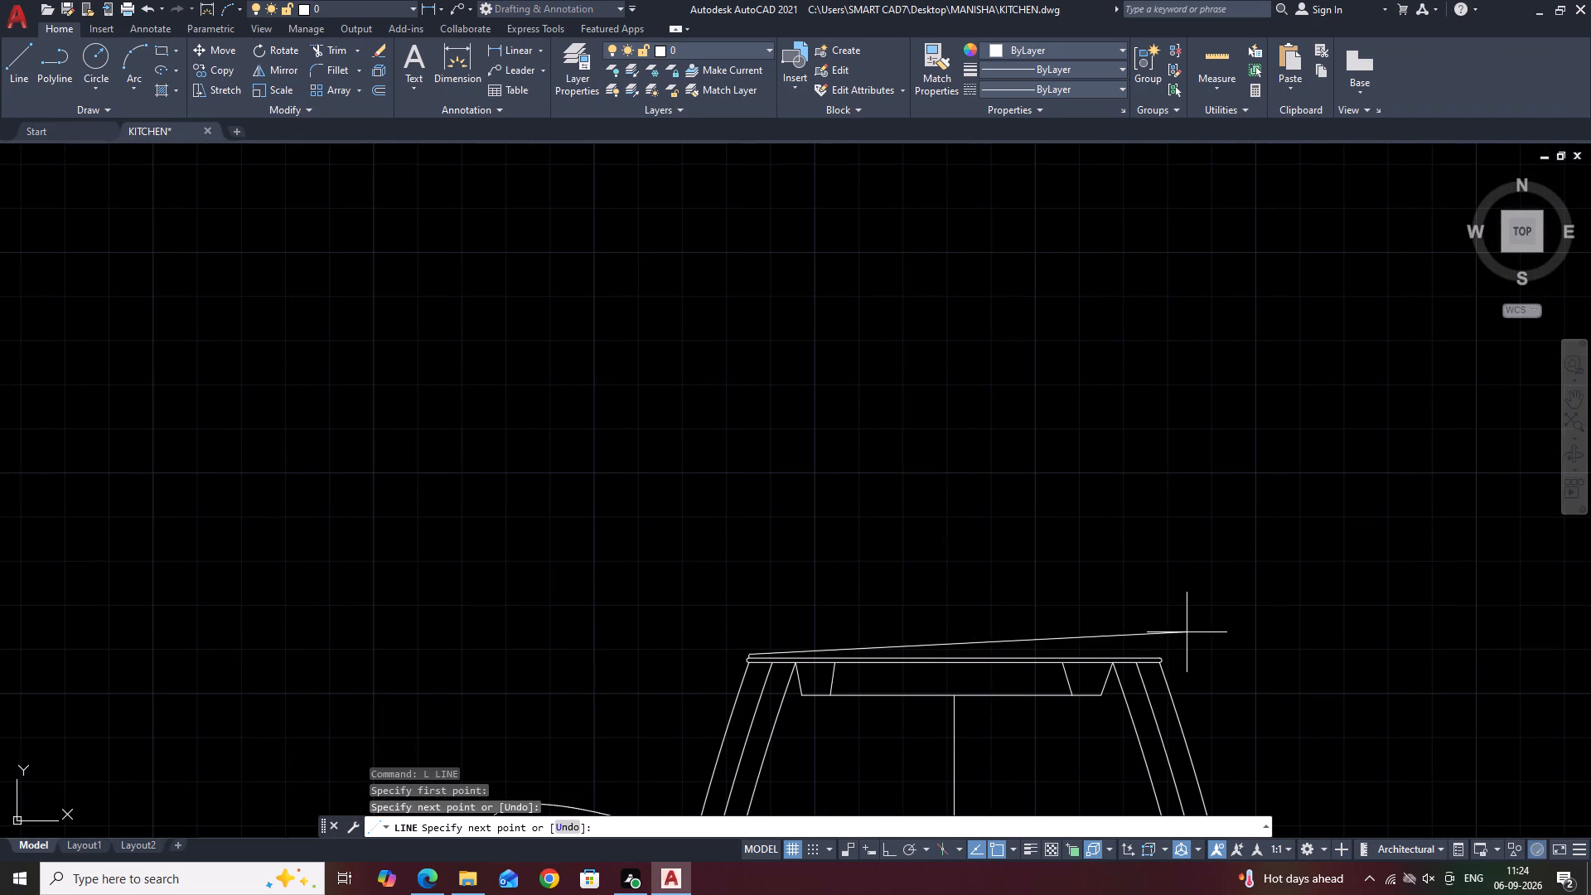
key(F8)
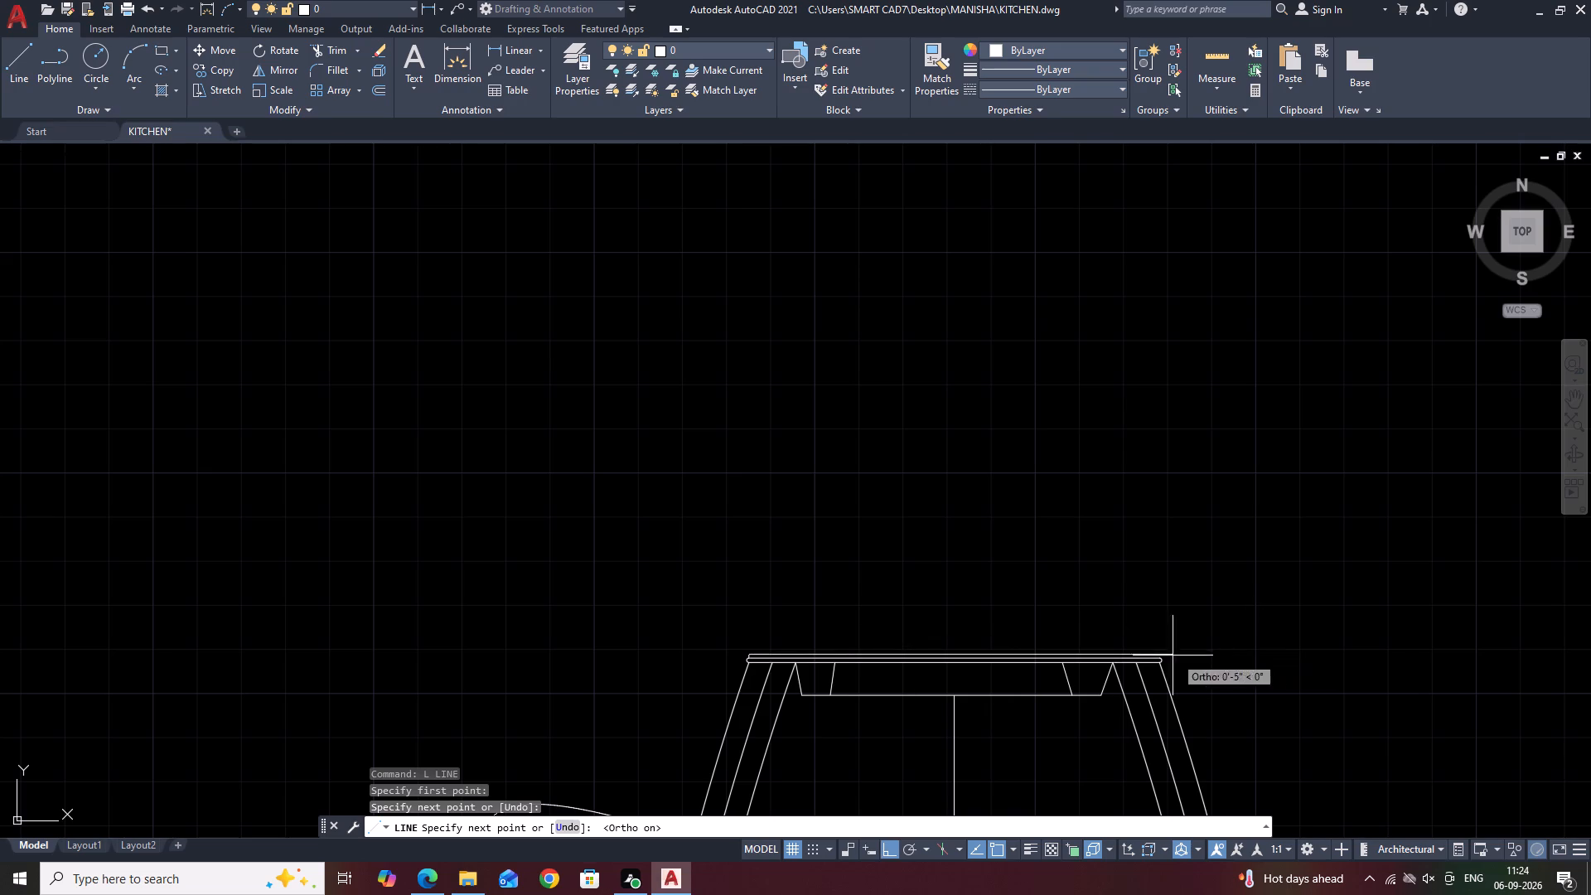
scroll(1140, 659, up, 3)
scroll(1214, 653, up, 2)
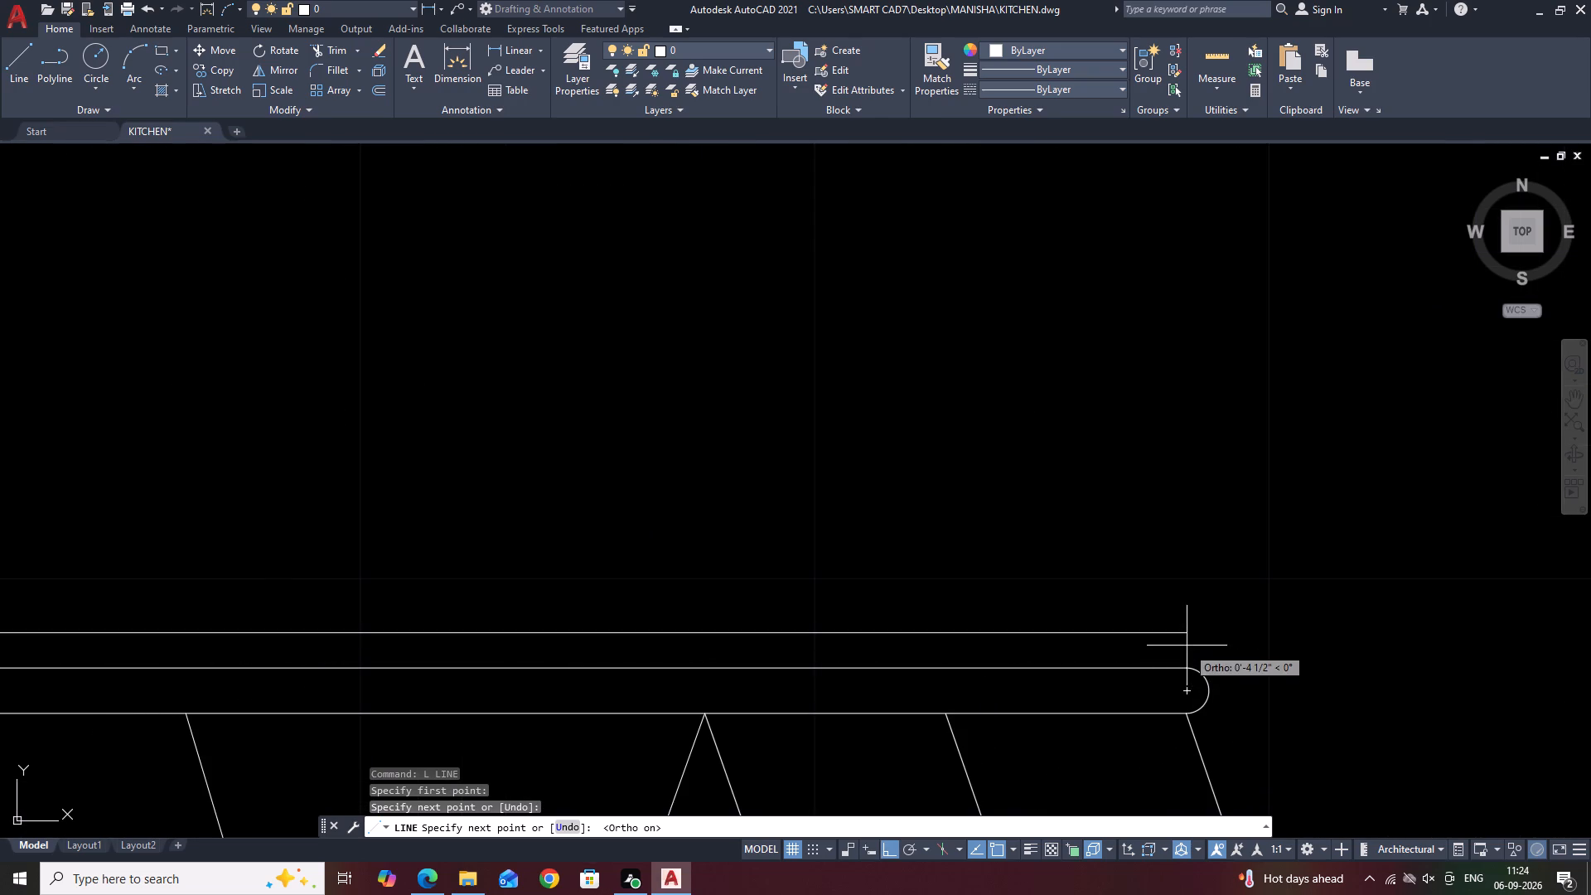
click(1187, 638)
click(1187, 670)
key(Escape)
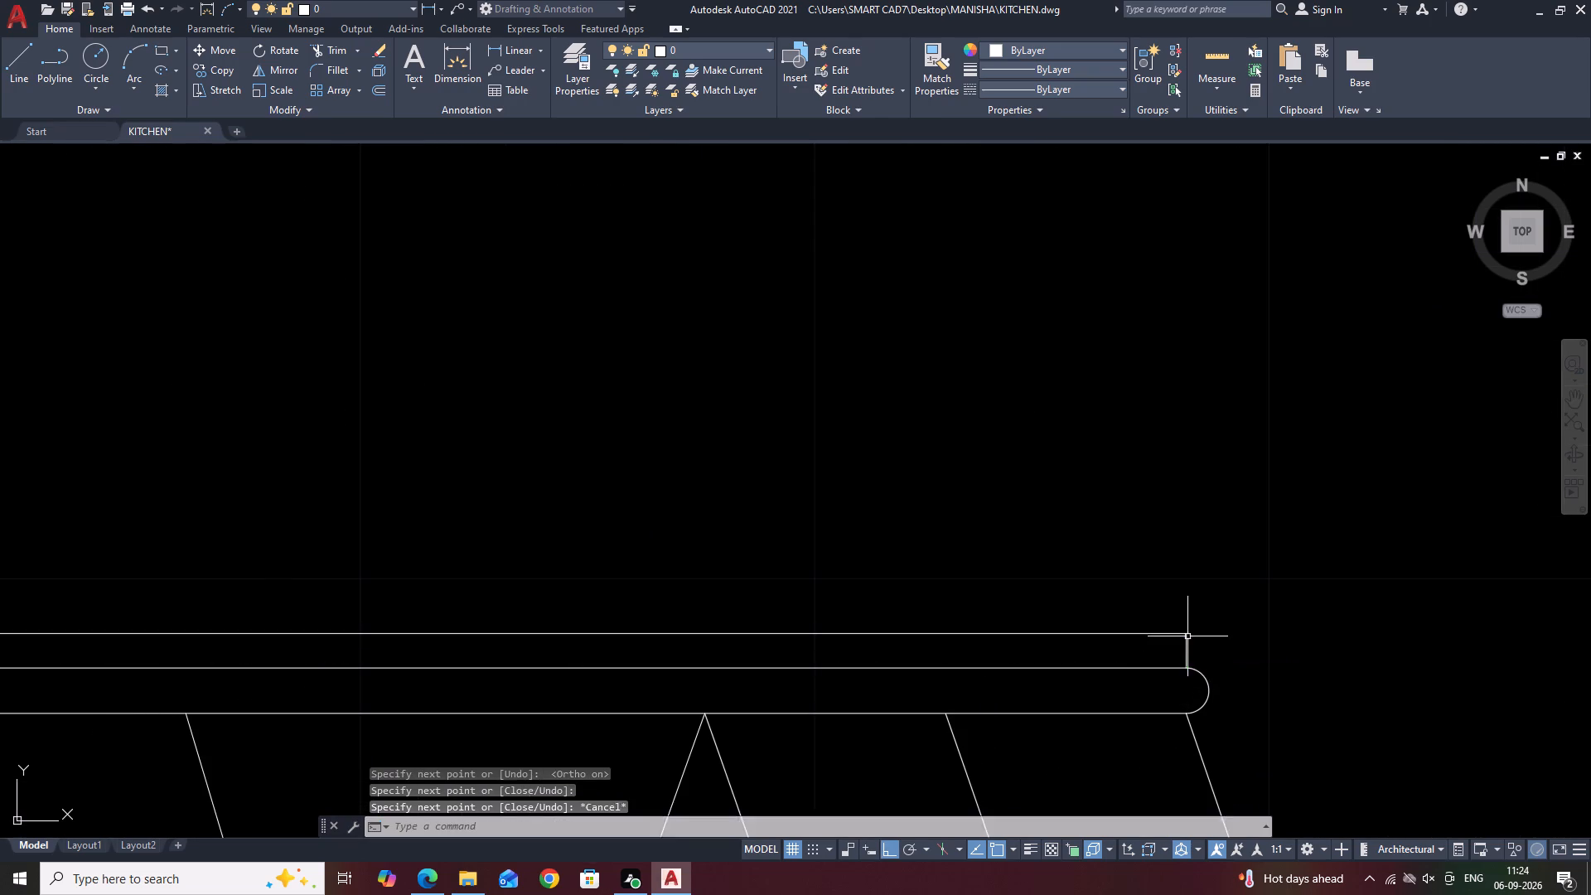
Draw a three-point arc as a domed lid over the jug, from the thin band's left end to near its right end.
scroll(1188, 633, down, 4)
scroll(1257, 548, down, 2)
middle_drag(1258, 496, 1105, 622)
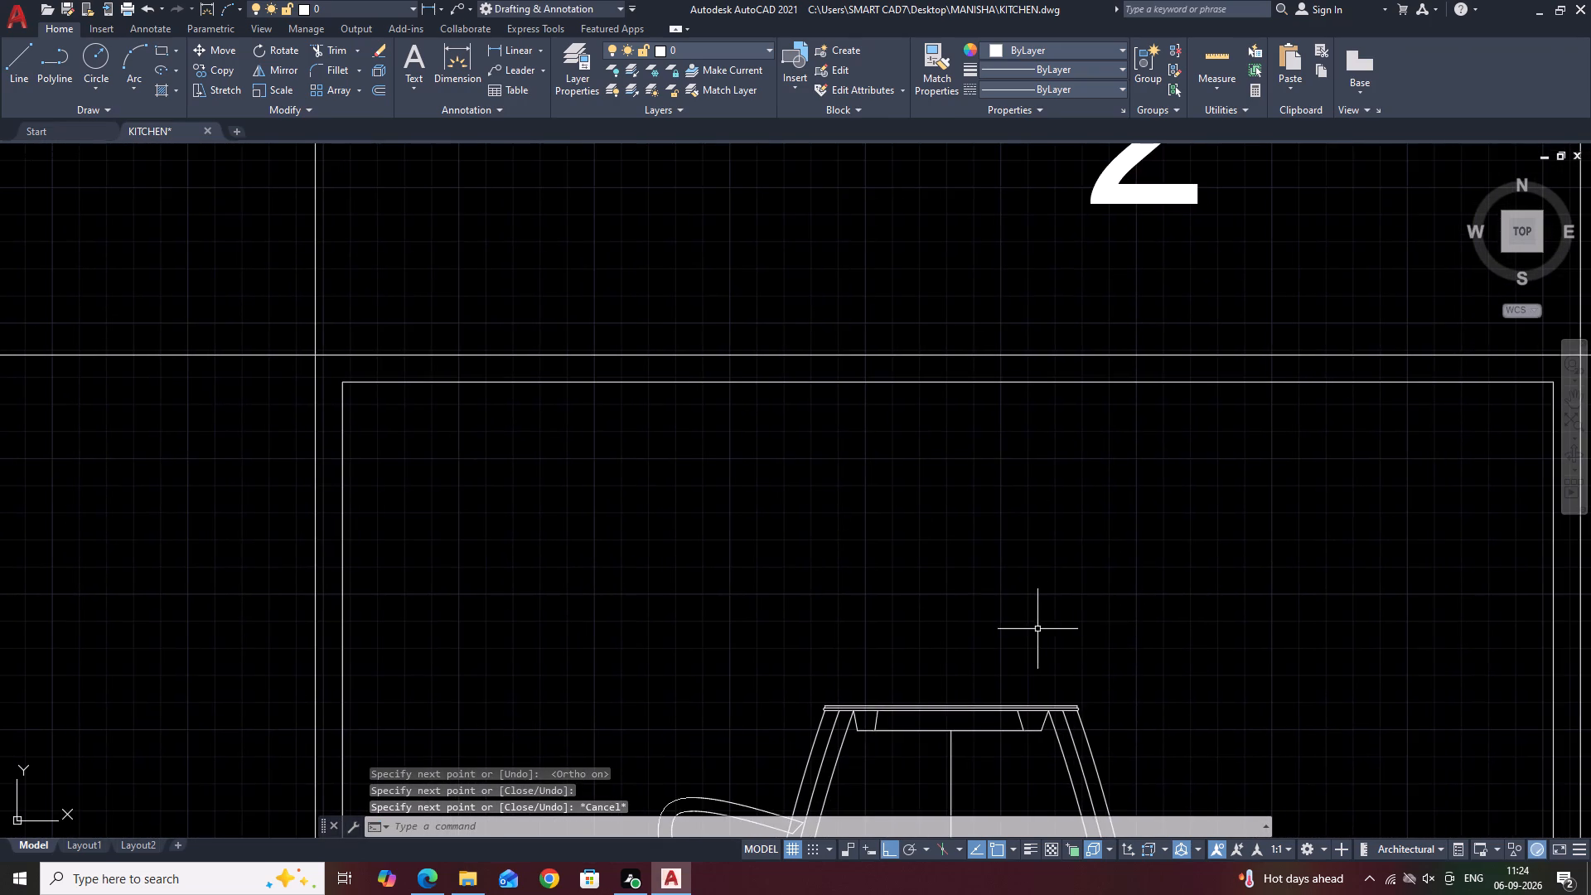
middle_drag(1173, 566, 1177, 613)
scroll(1175, 574, down, 1)
key(a)
key(space)
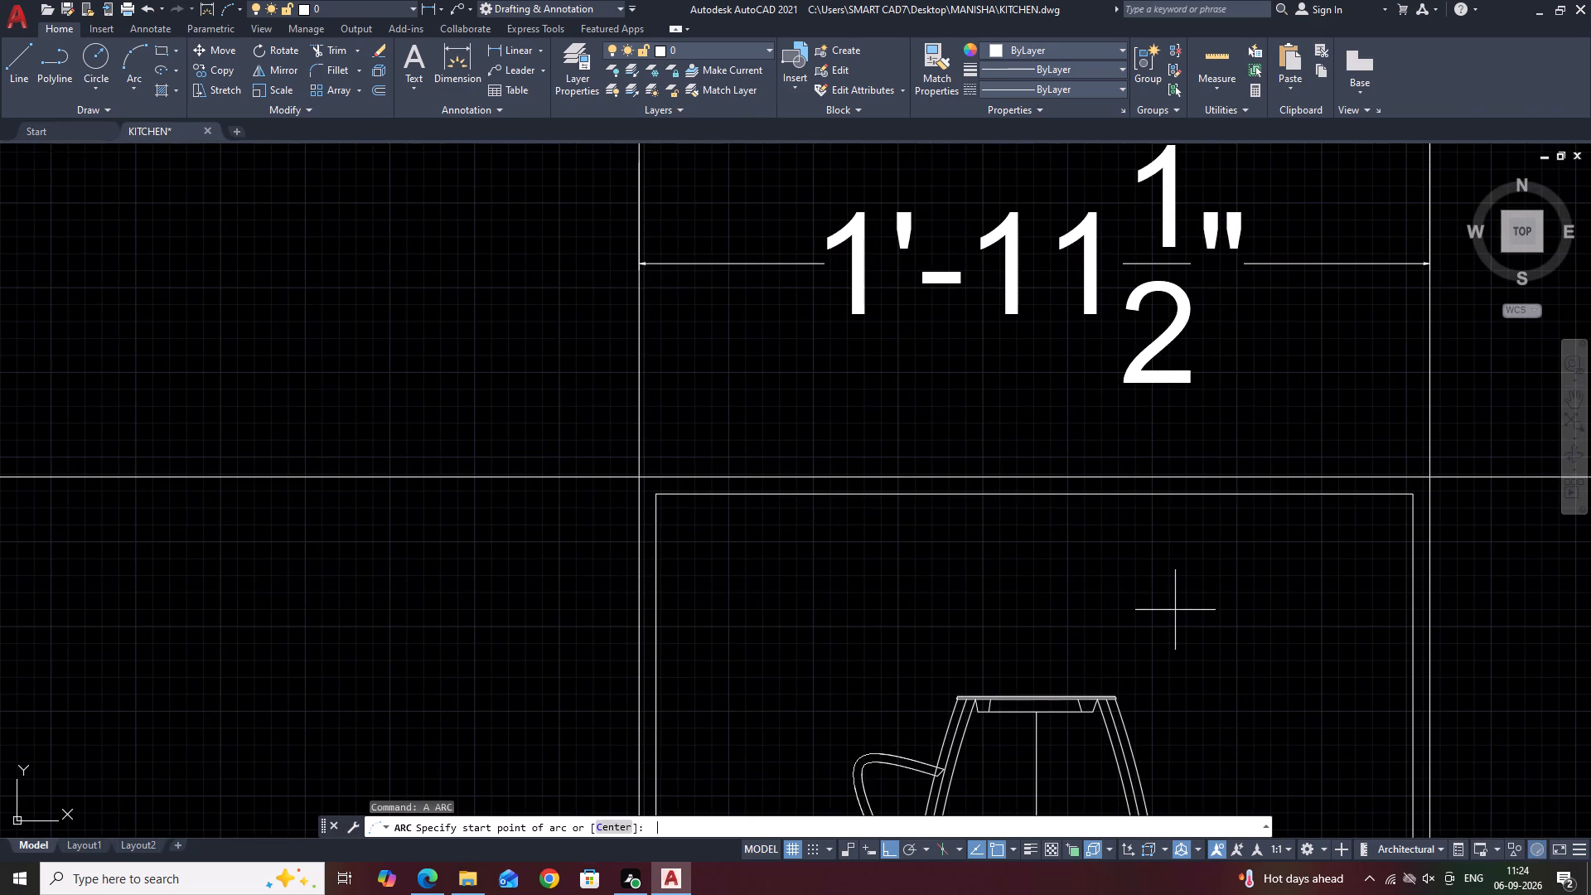
scroll(957, 698, up, 4)
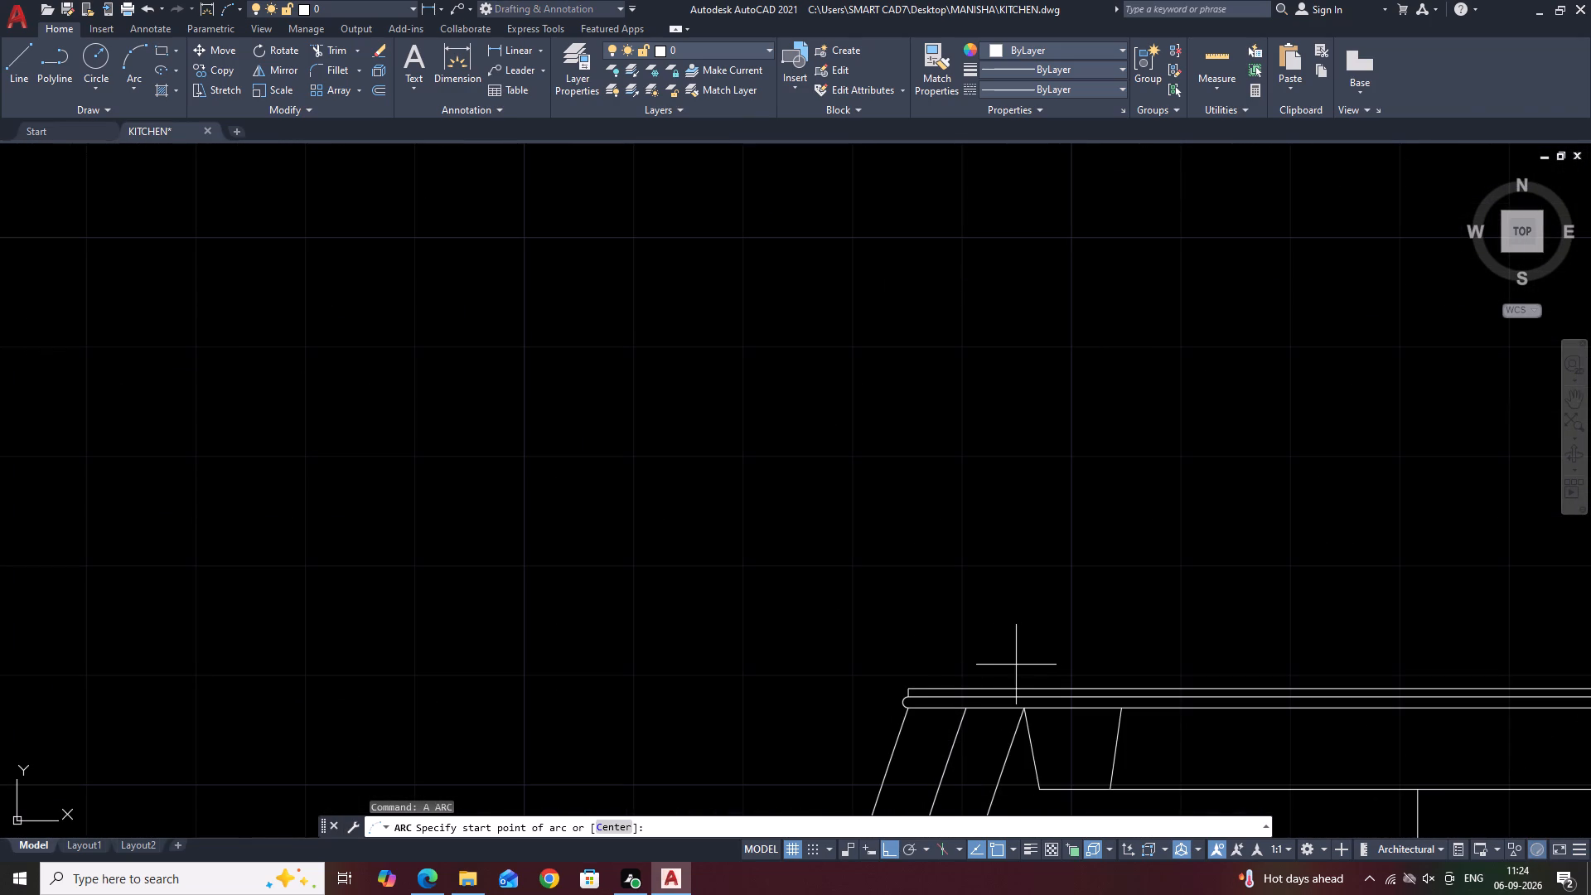
scroll(926, 694, up, 2)
click(907, 698)
scroll(931, 635, down, 4)
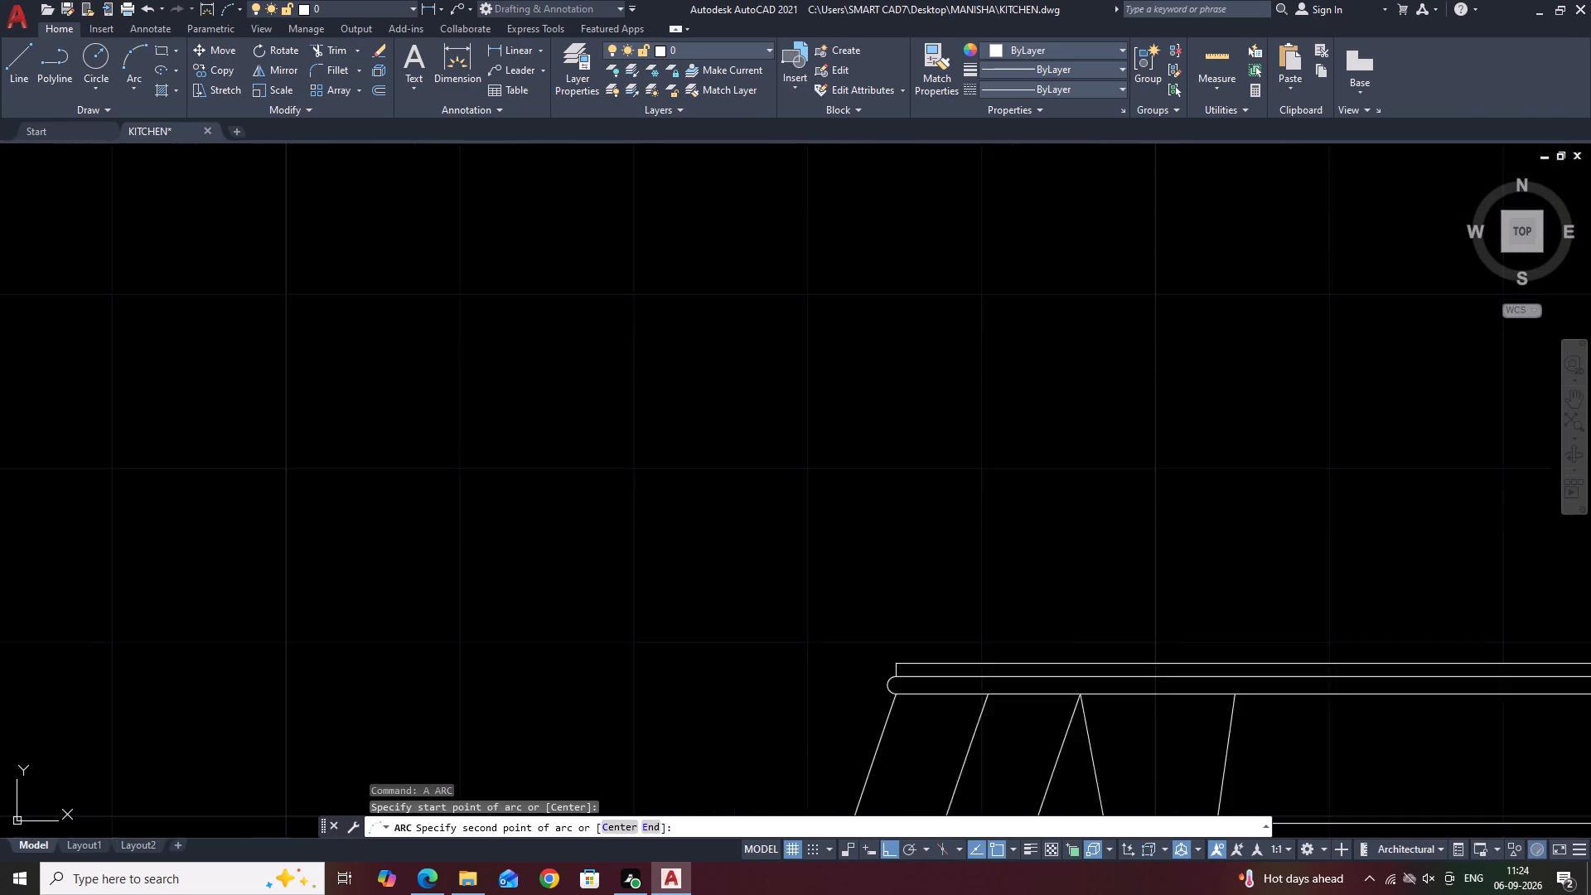
scroll(1243, 531, down, 4)
scroll(1338, 542, up, 5)
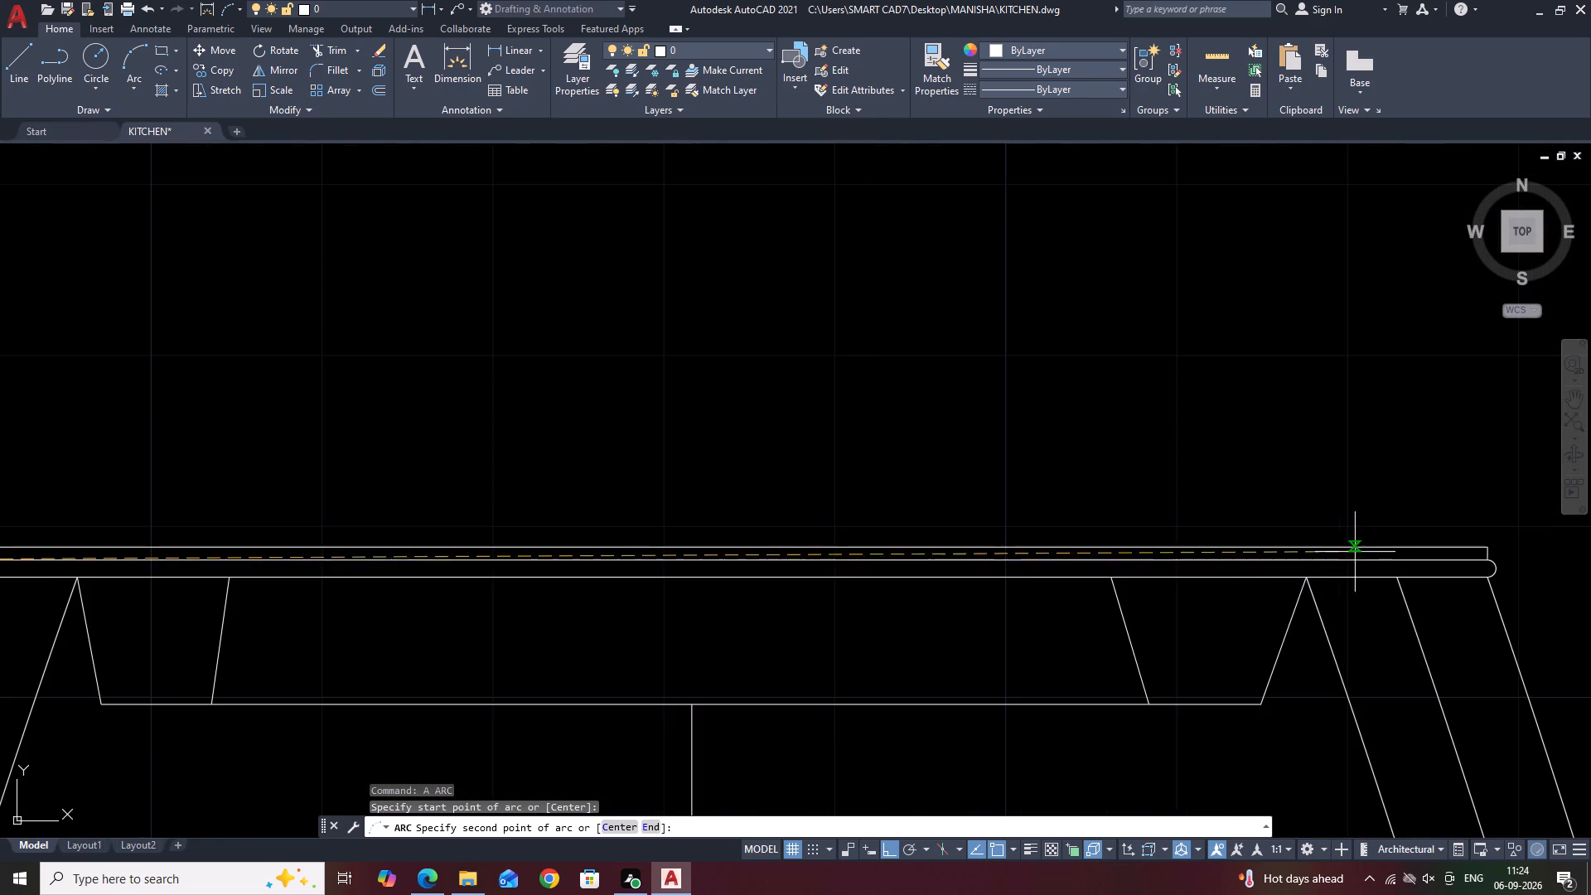
scroll(685, 365, down, 1)
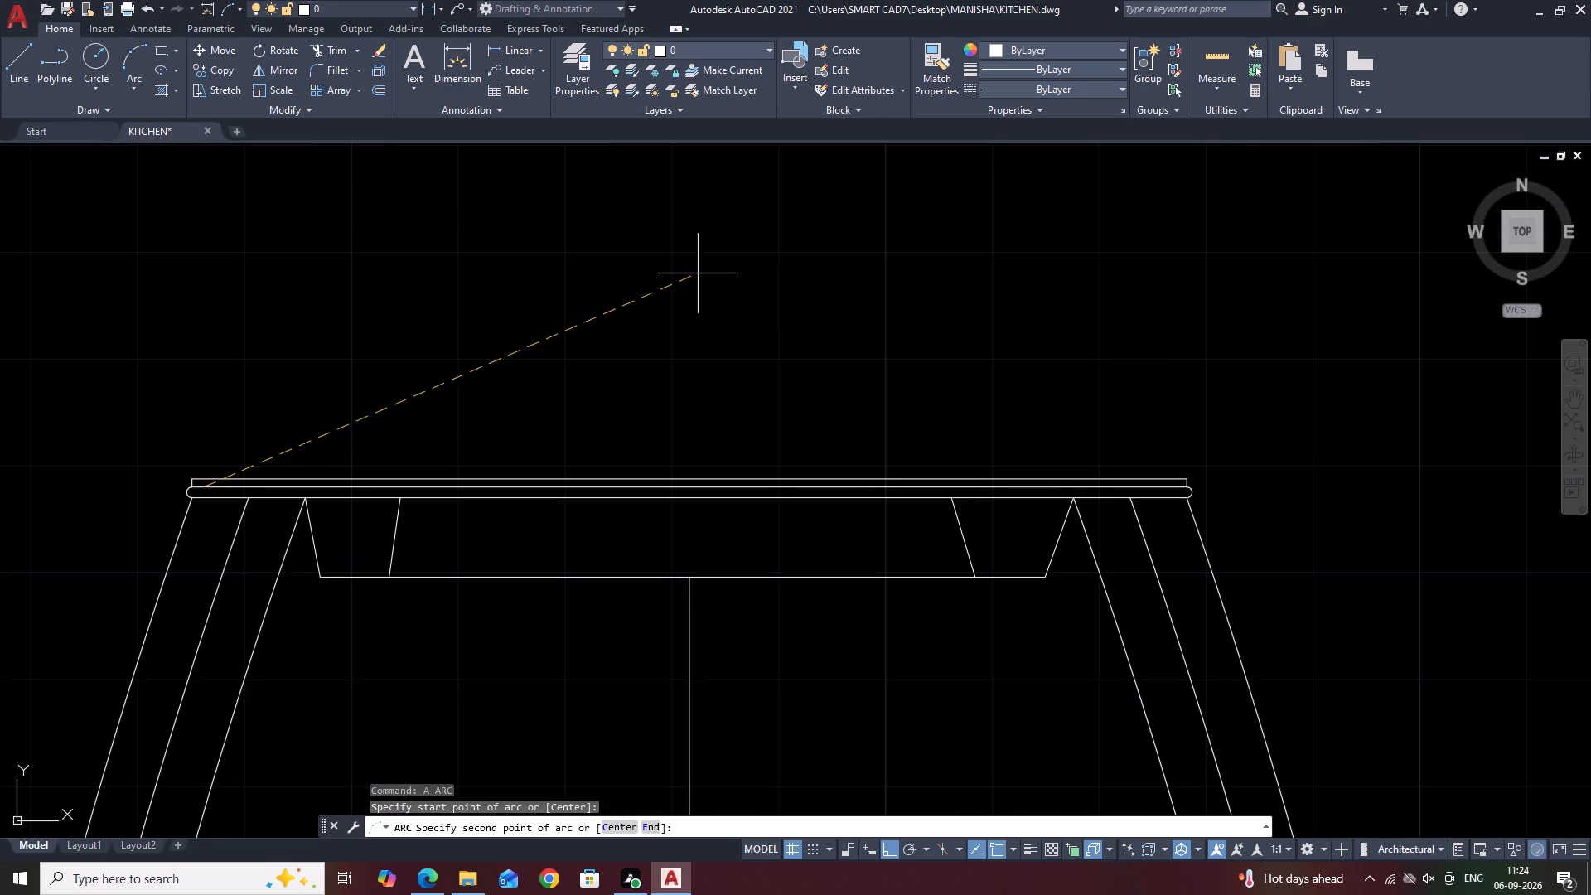
click(704, 228)
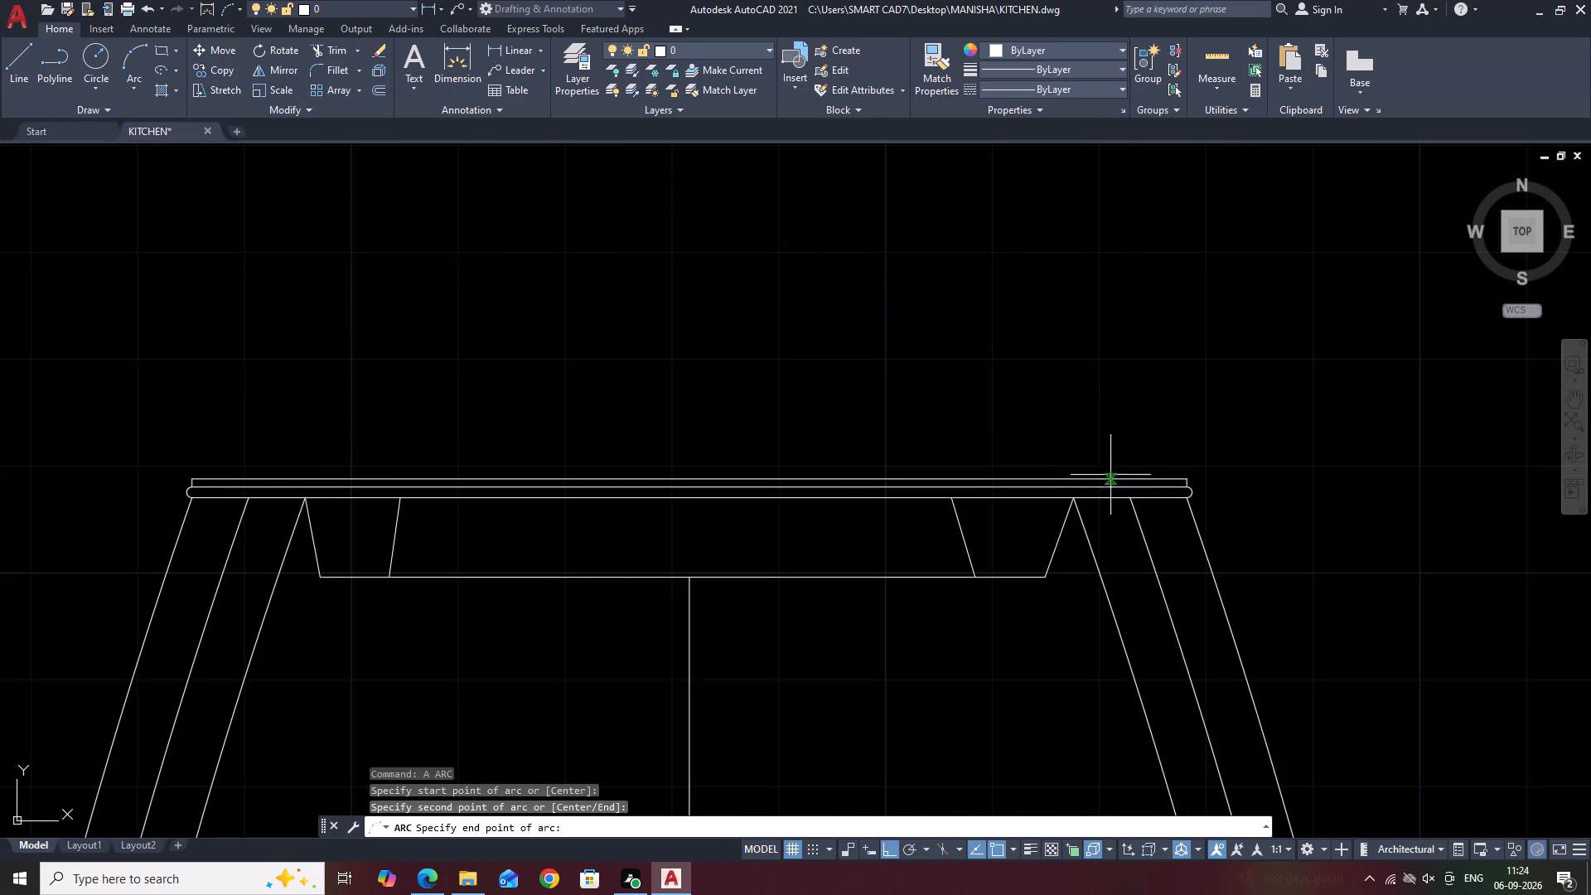
scroll(1122, 490, up, 2)
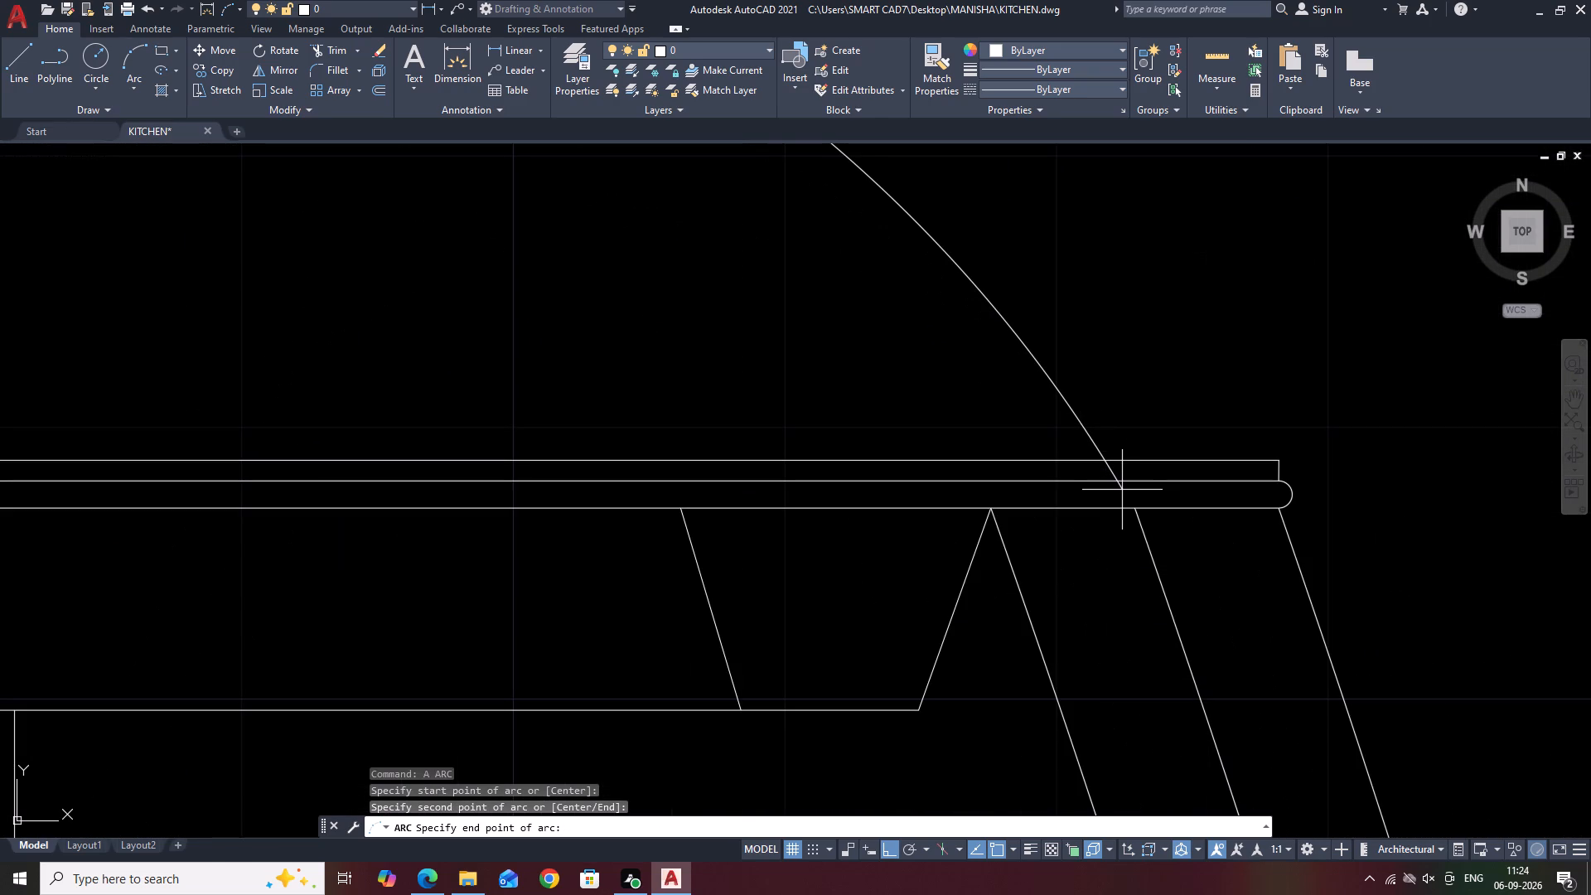
click(1125, 481)
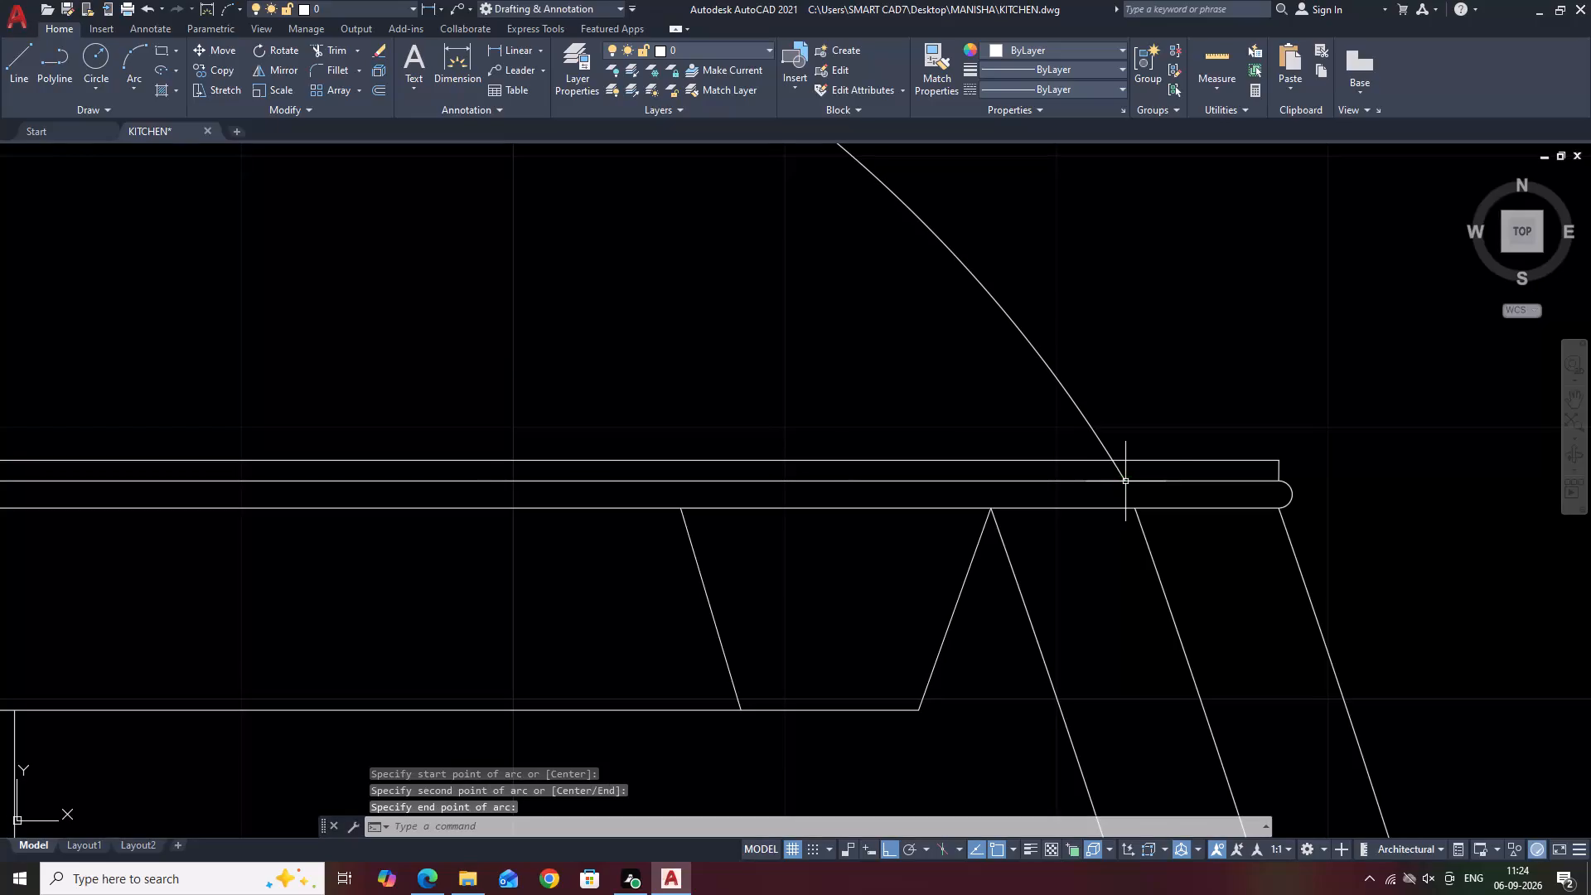
key(Escape)
Stretch the dome arc's midpoint straight upward to make the lid taller and rounder.
scroll(1153, 428, down, 4)
middle_drag(1247, 307, 1235, 353)
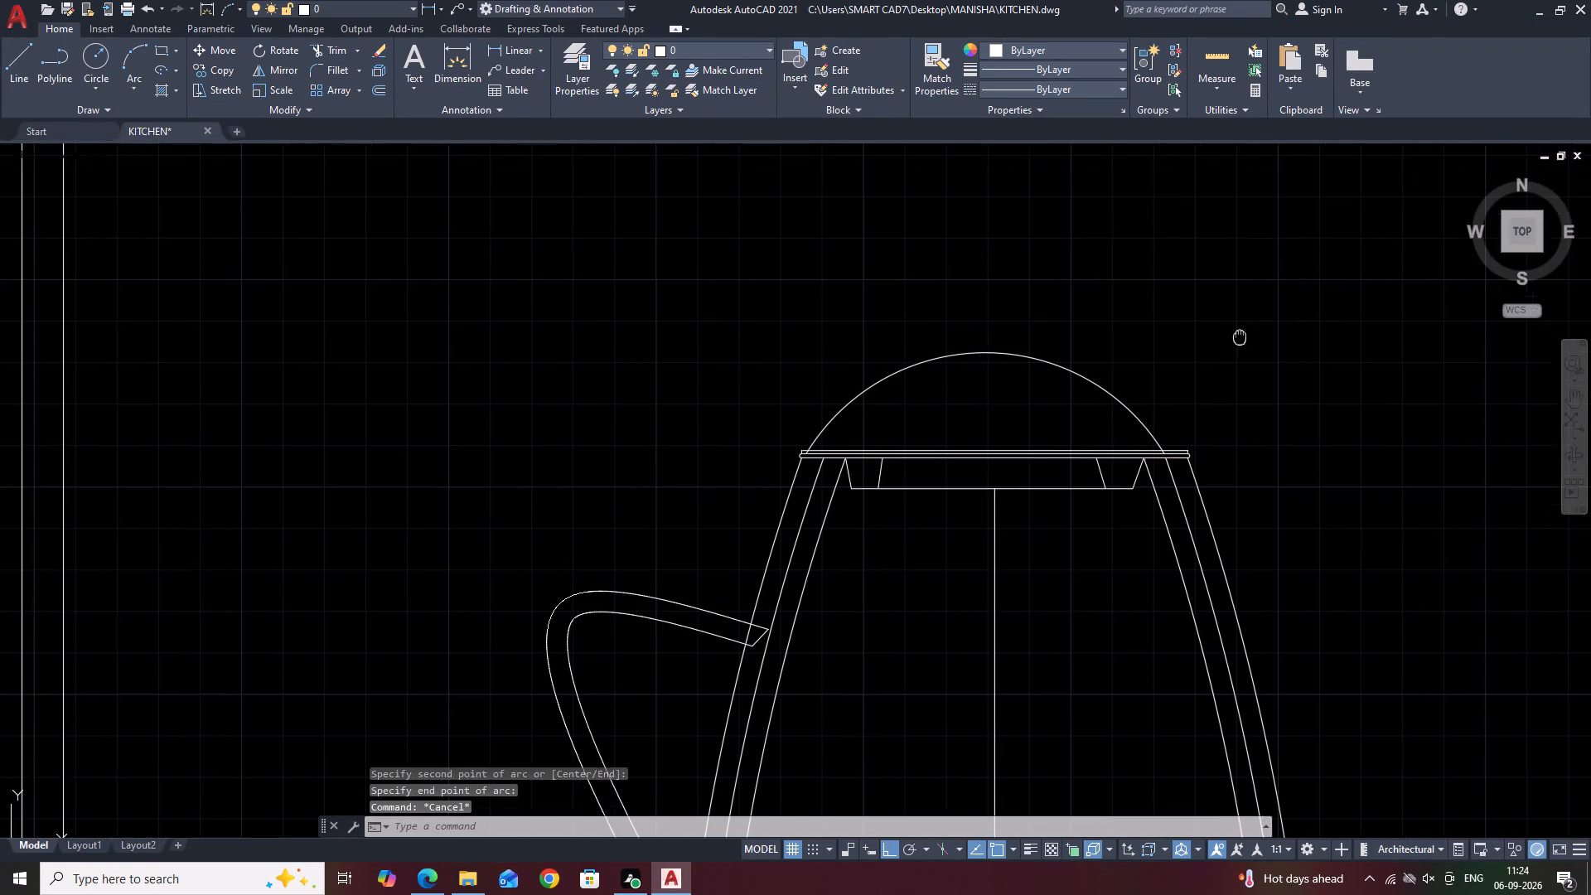
middle_drag(1235, 353, 1153, 530)
scroll(1049, 439, down, 3)
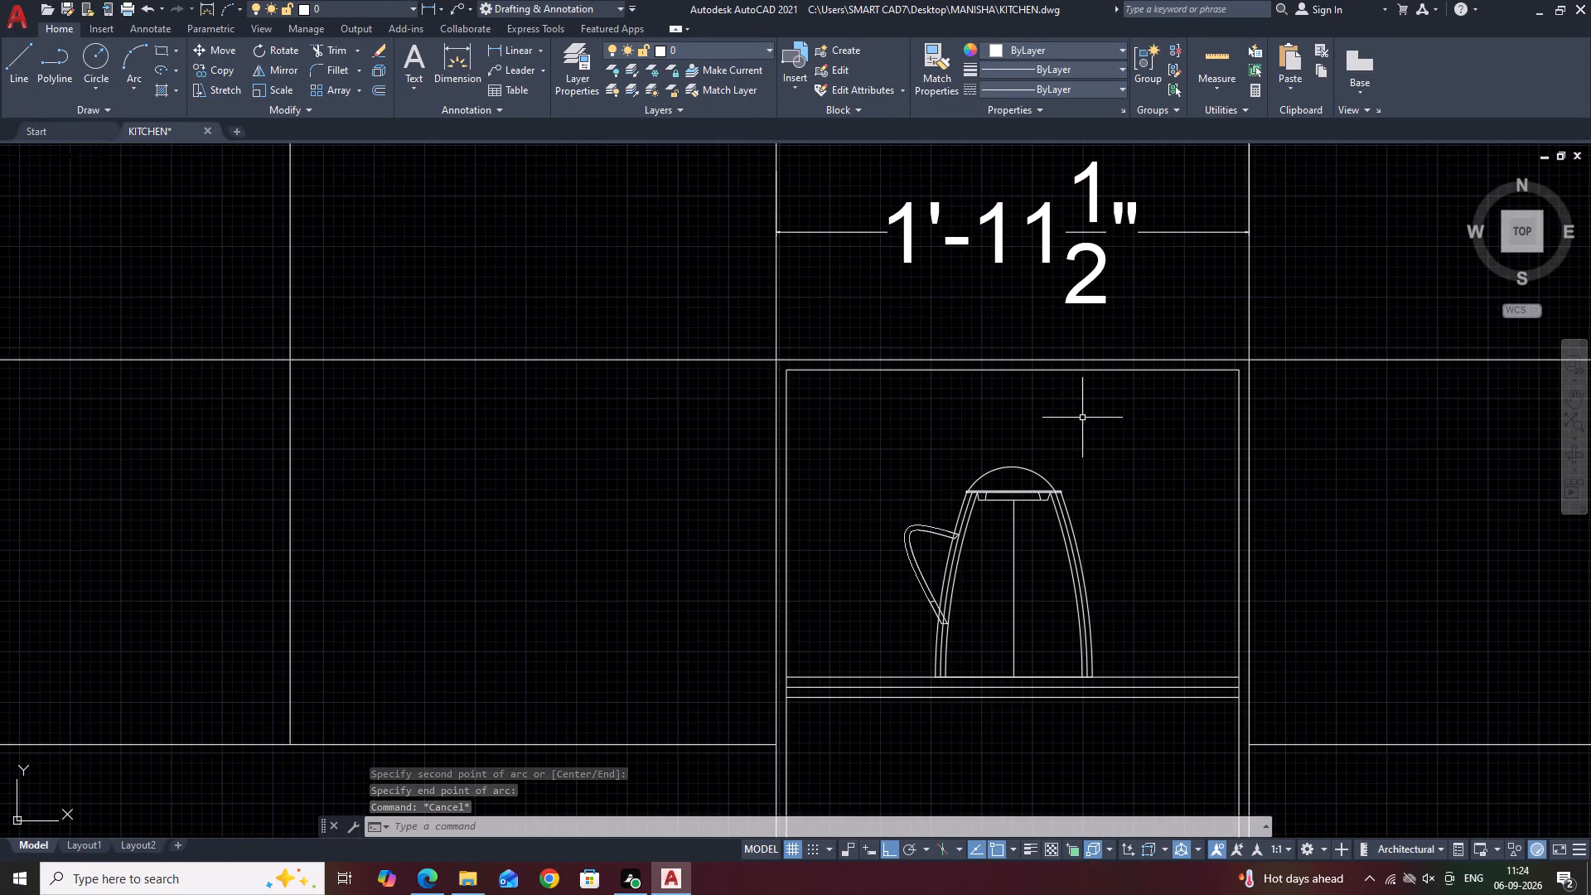
middle_drag(1087, 422, 1068, 517)
scroll(1013, 591, up, 2)
click(1003, 544)
click(979, 501)
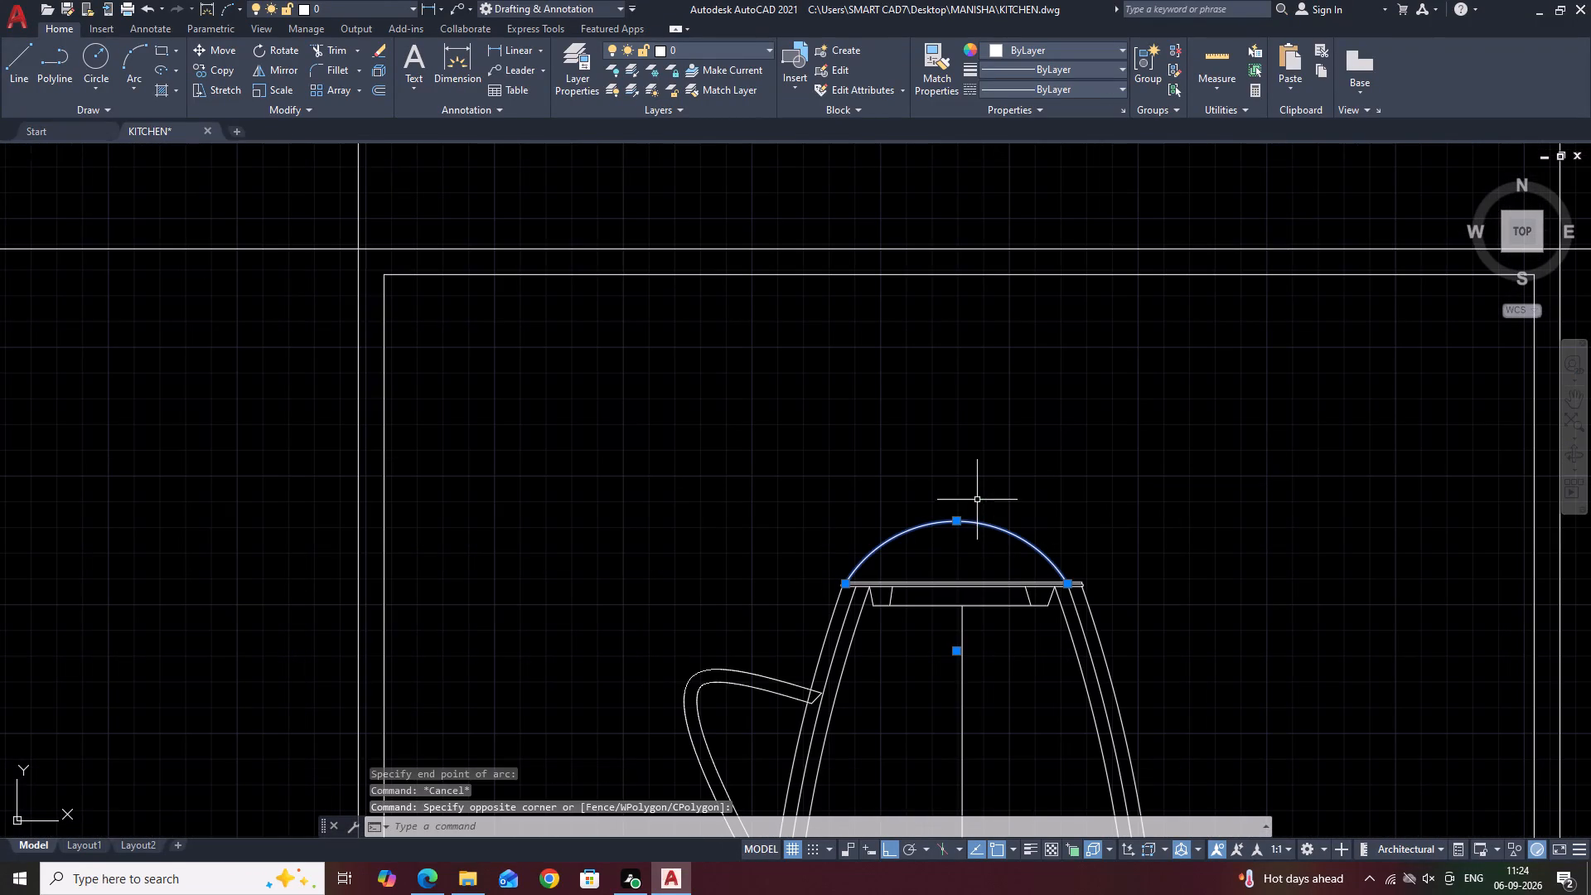
click(955, 520)
click(955, 490)
key(Escape)
Draw a line across the dome with Ortho off, rising gently to the right and extending past both sides of the arc.
scroll(1089, 483, down, 2)
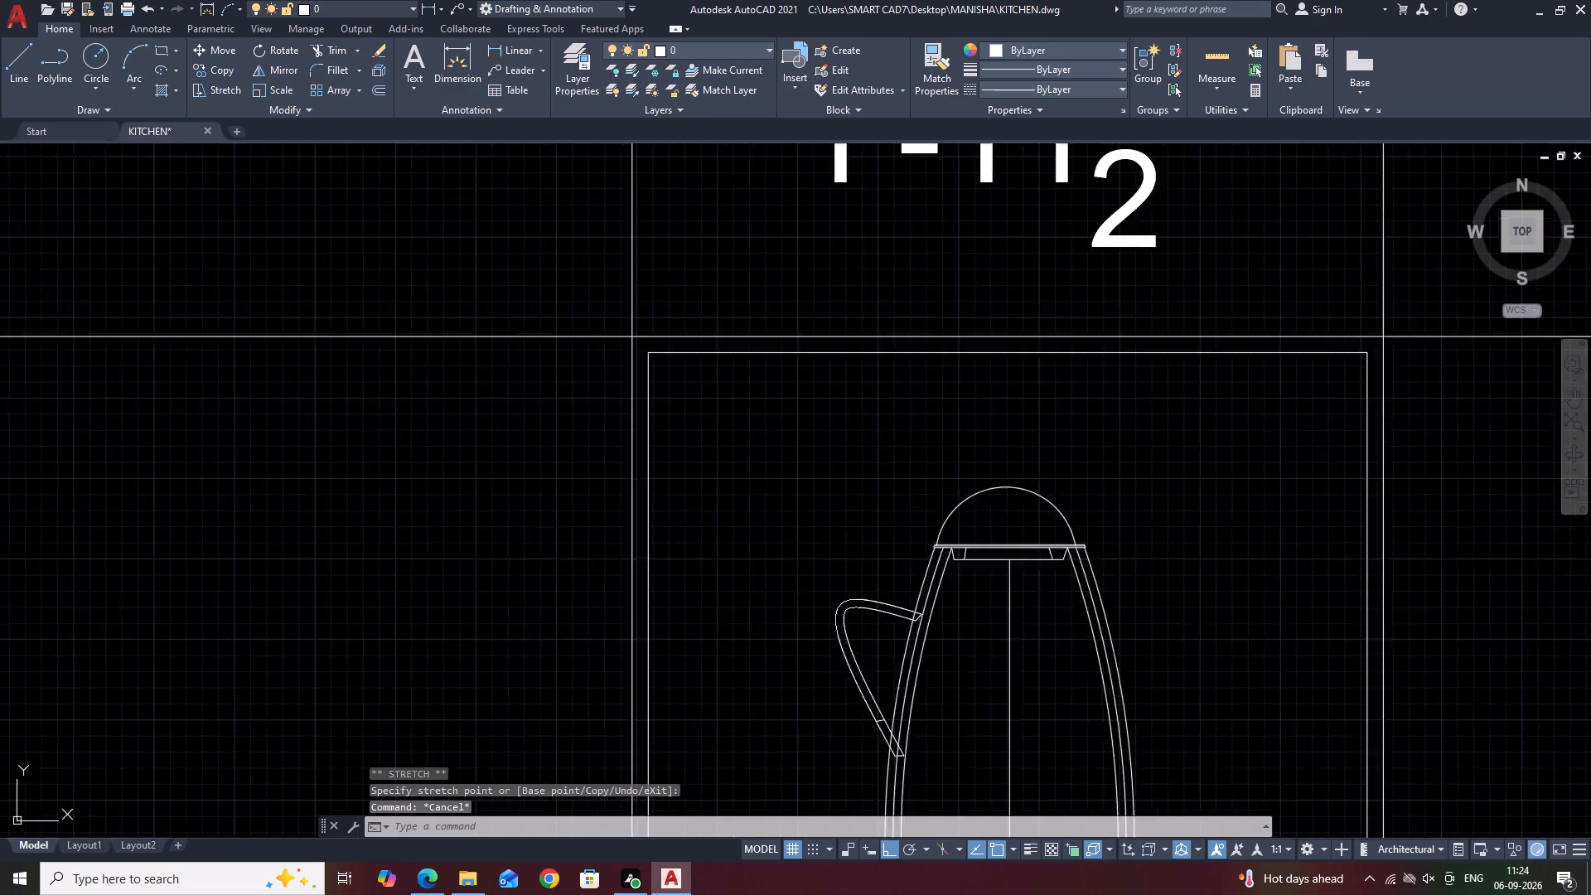
middle_drag(1120, 462, 1029, 567)
middle_drag(1108, 542, 1039, 564)
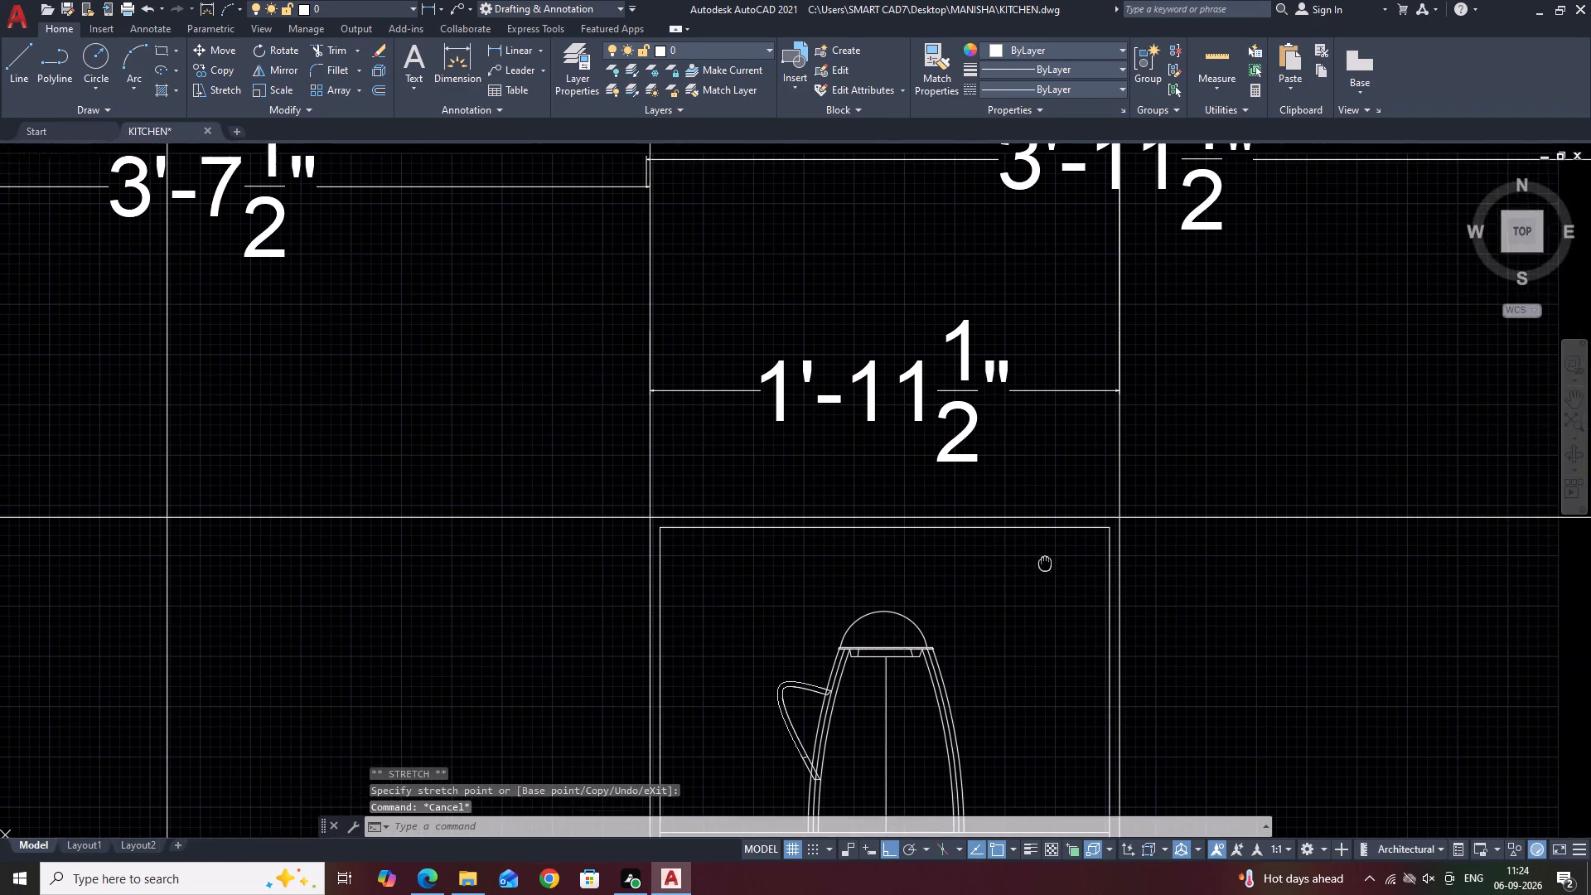
middle_drag(1039, 564, 1023, 568)
text(L)
key(space)
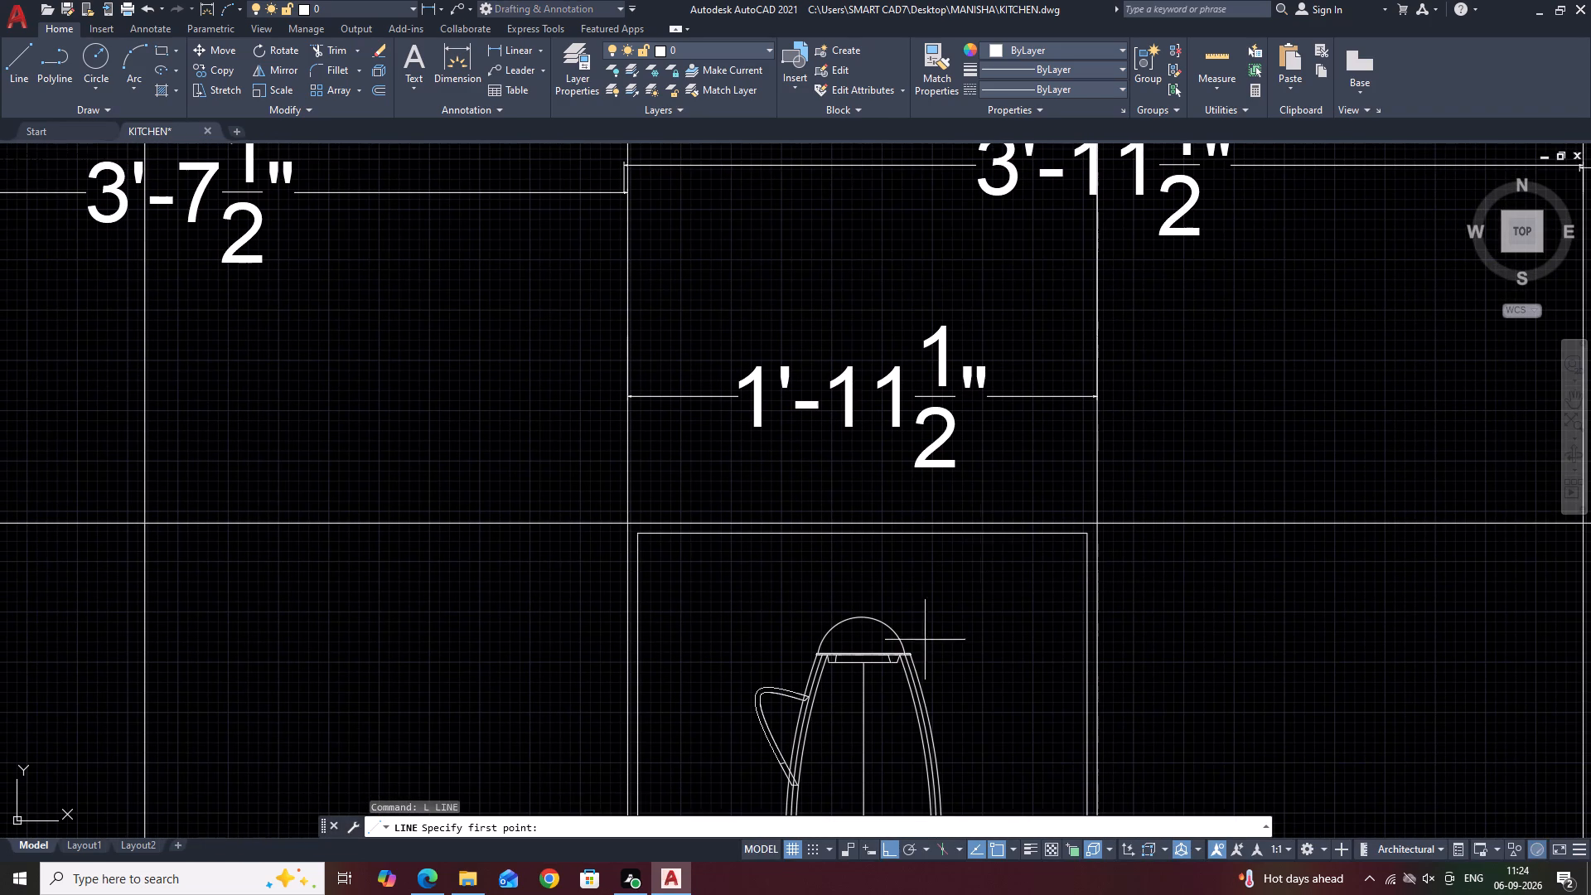
scroll(825, 643, up, 4)
click(757, 635)
scroll(910, 601, down, 1)
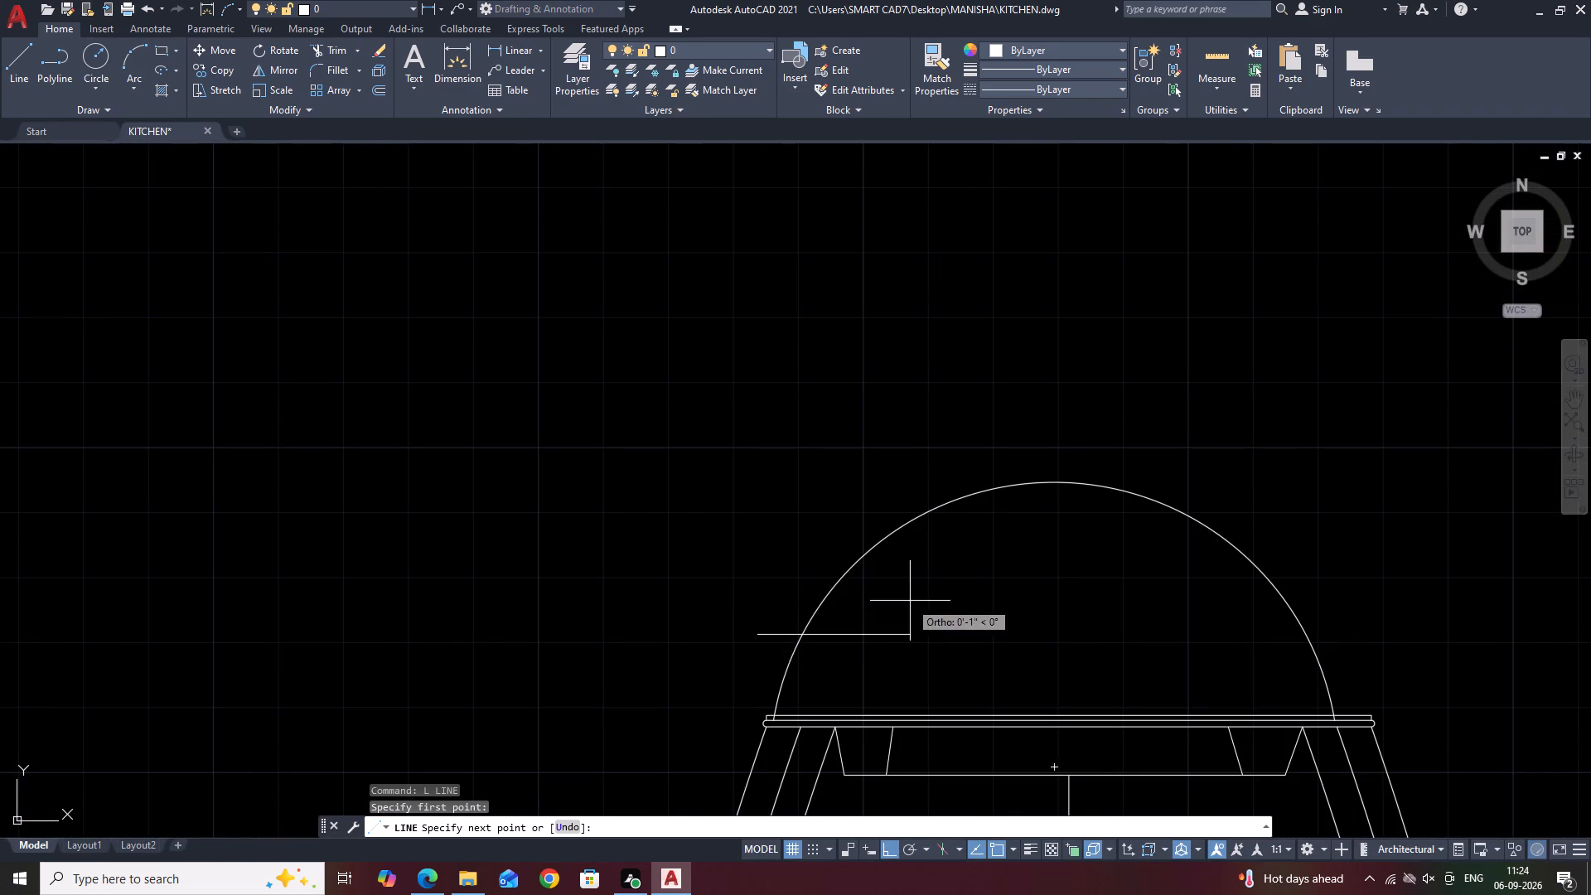
scroll(910, 601, down, 1)
key(F8)
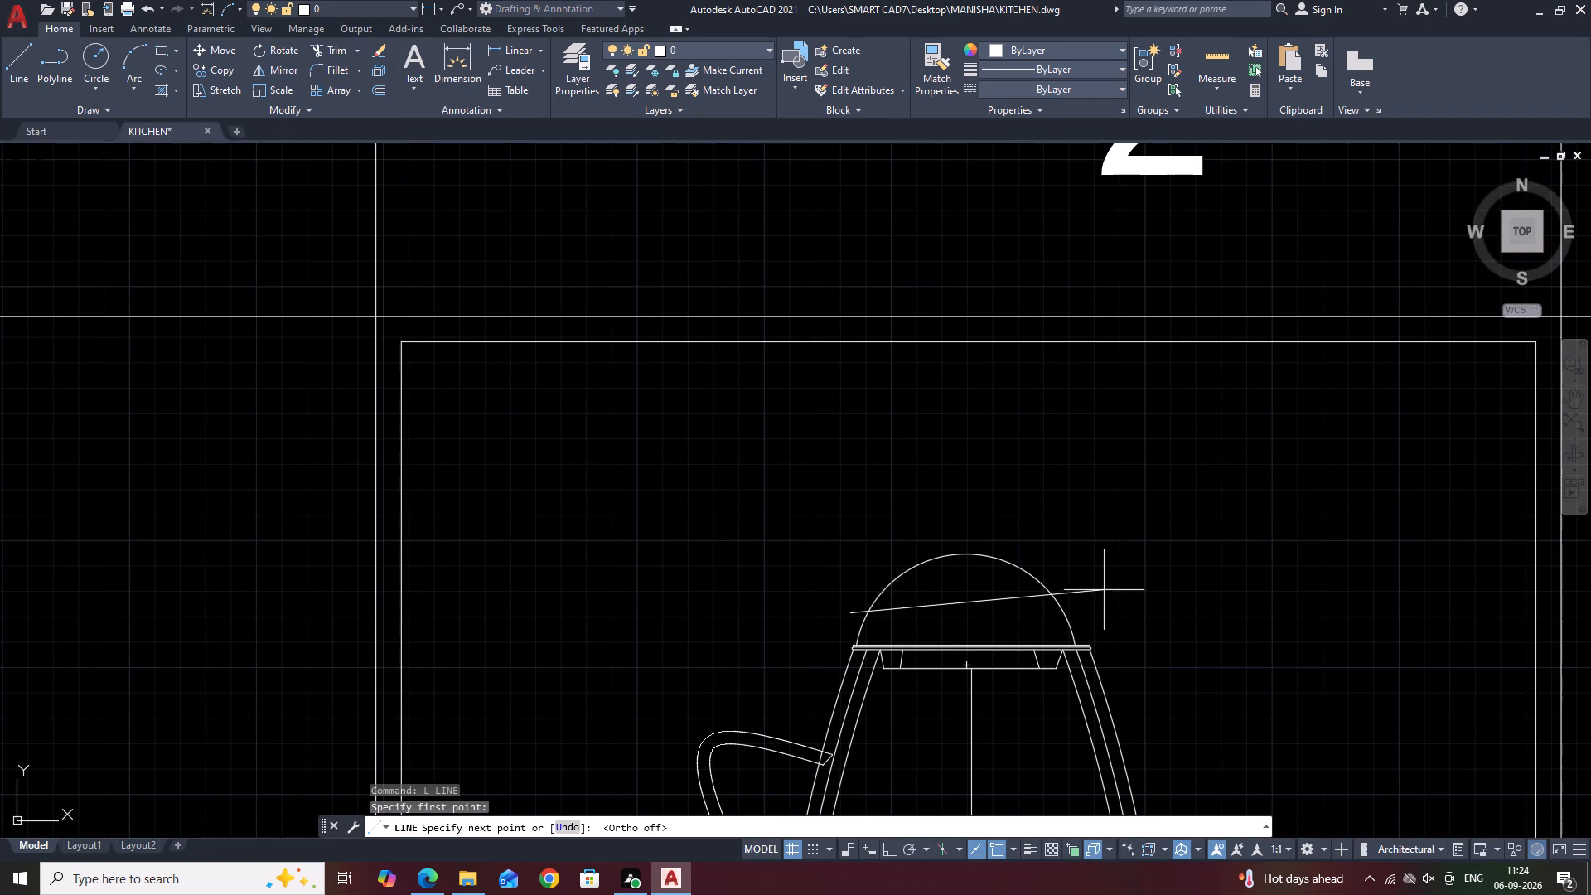
scroll(1088, 592, up, 1)
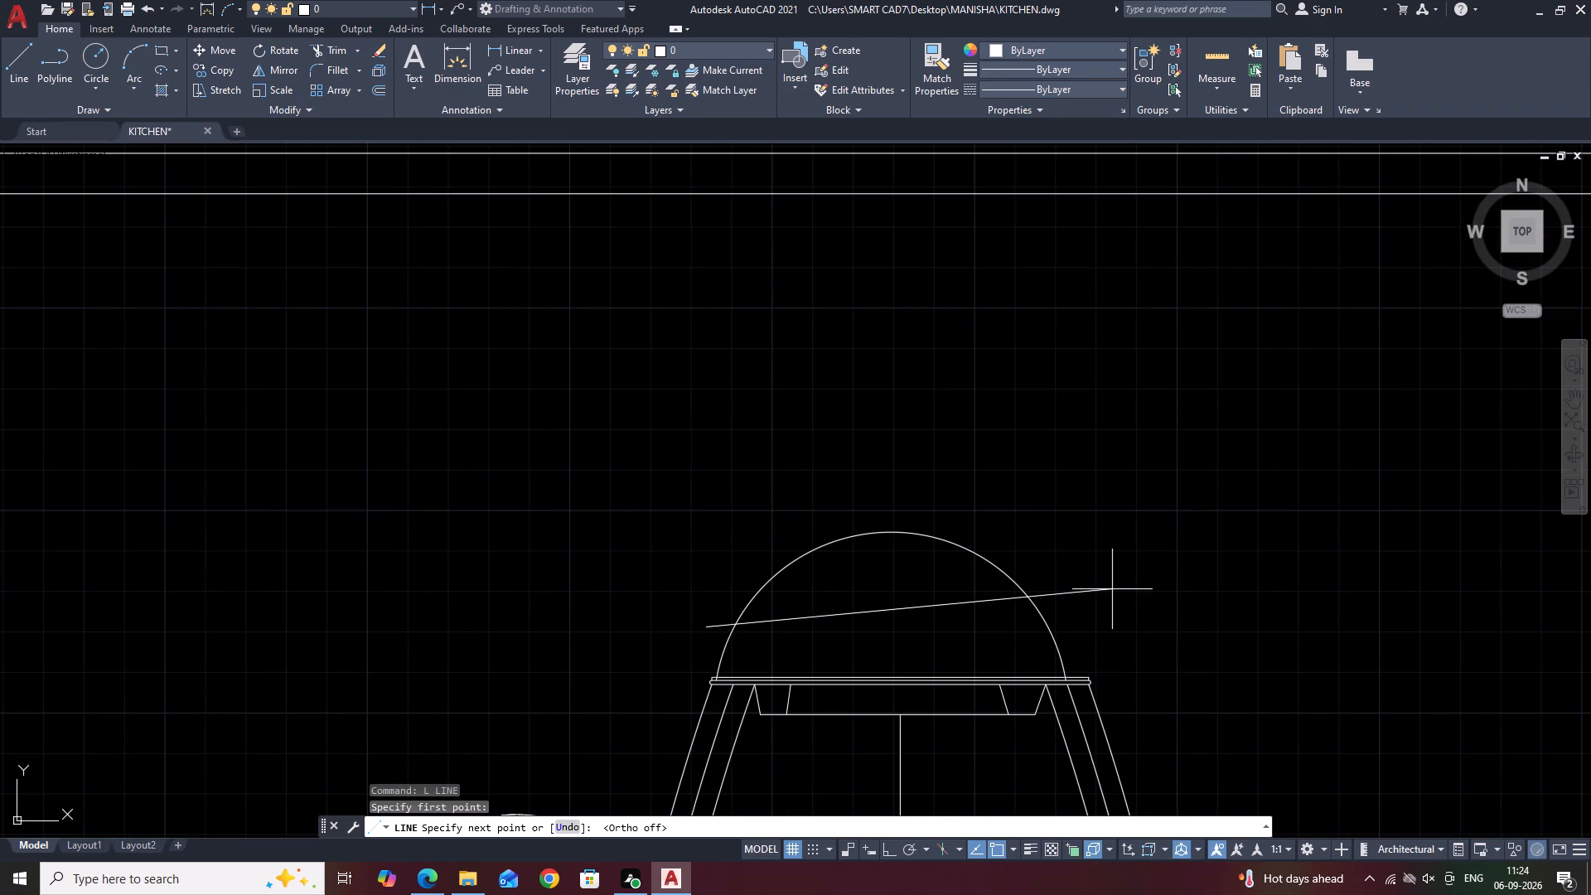
click(1114, 590)
key(space)
Offset the slanted line across the dome upward by 0.25.
click(1107, 606)
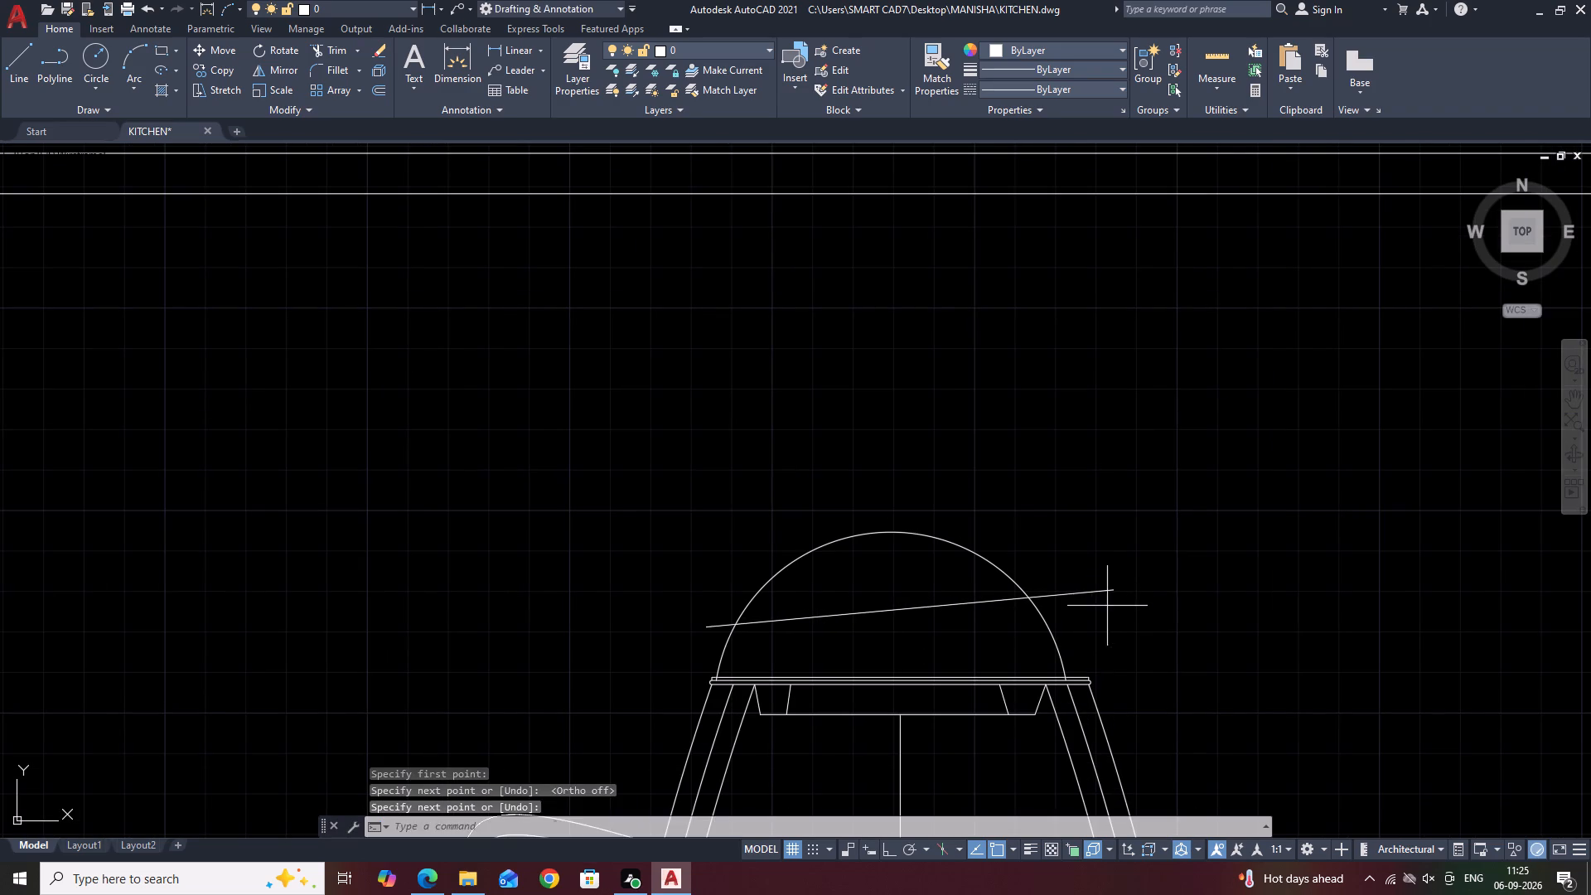
click(1087, 576)
text(O 0.)
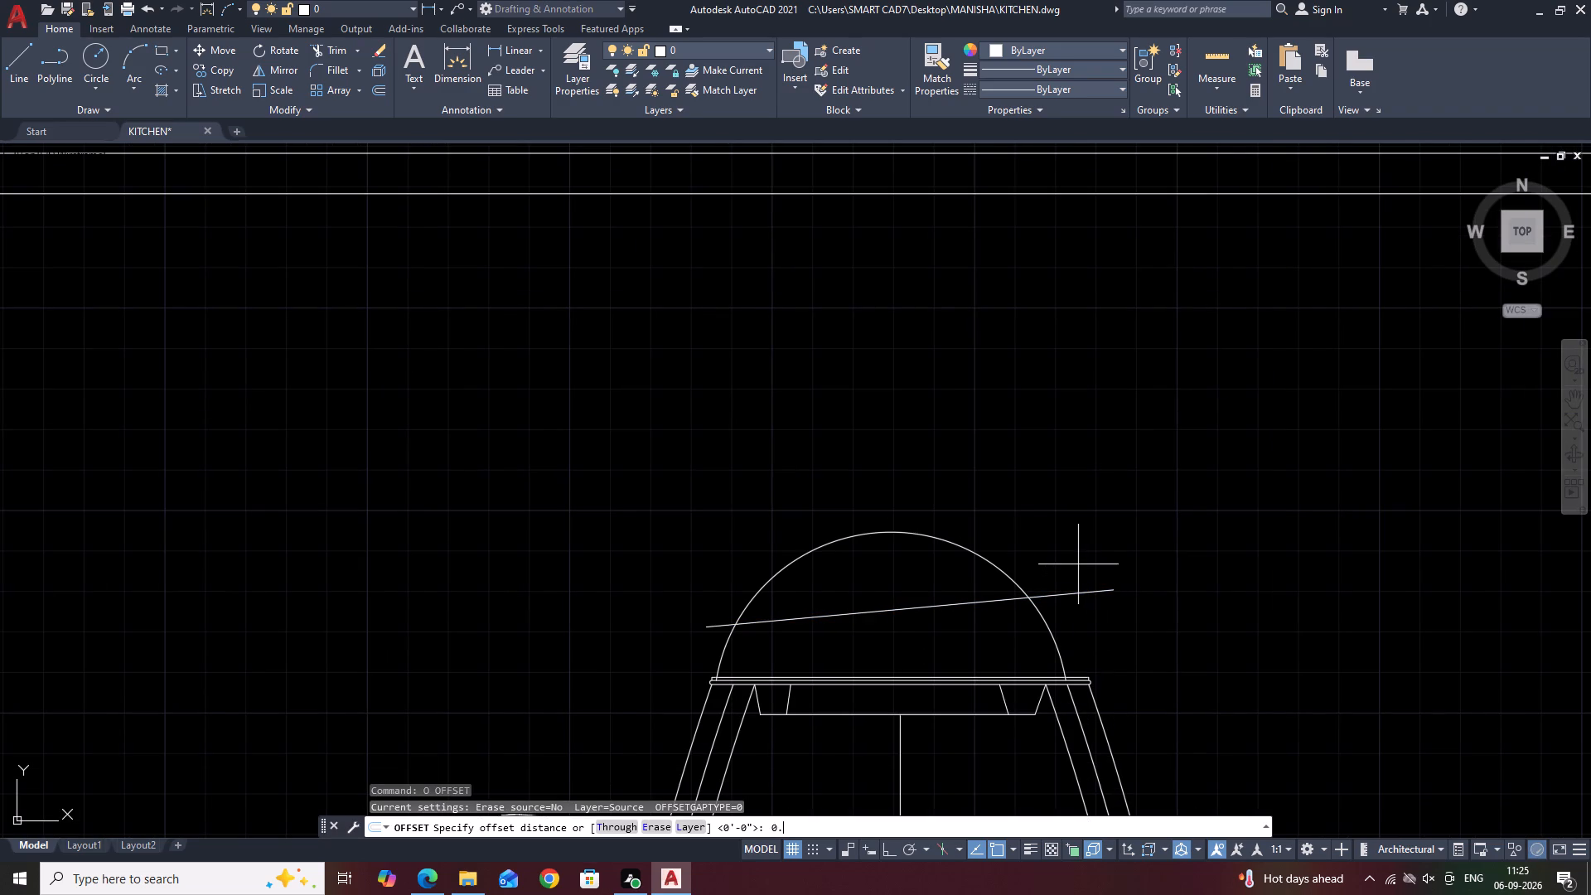
text(25)
key(space)
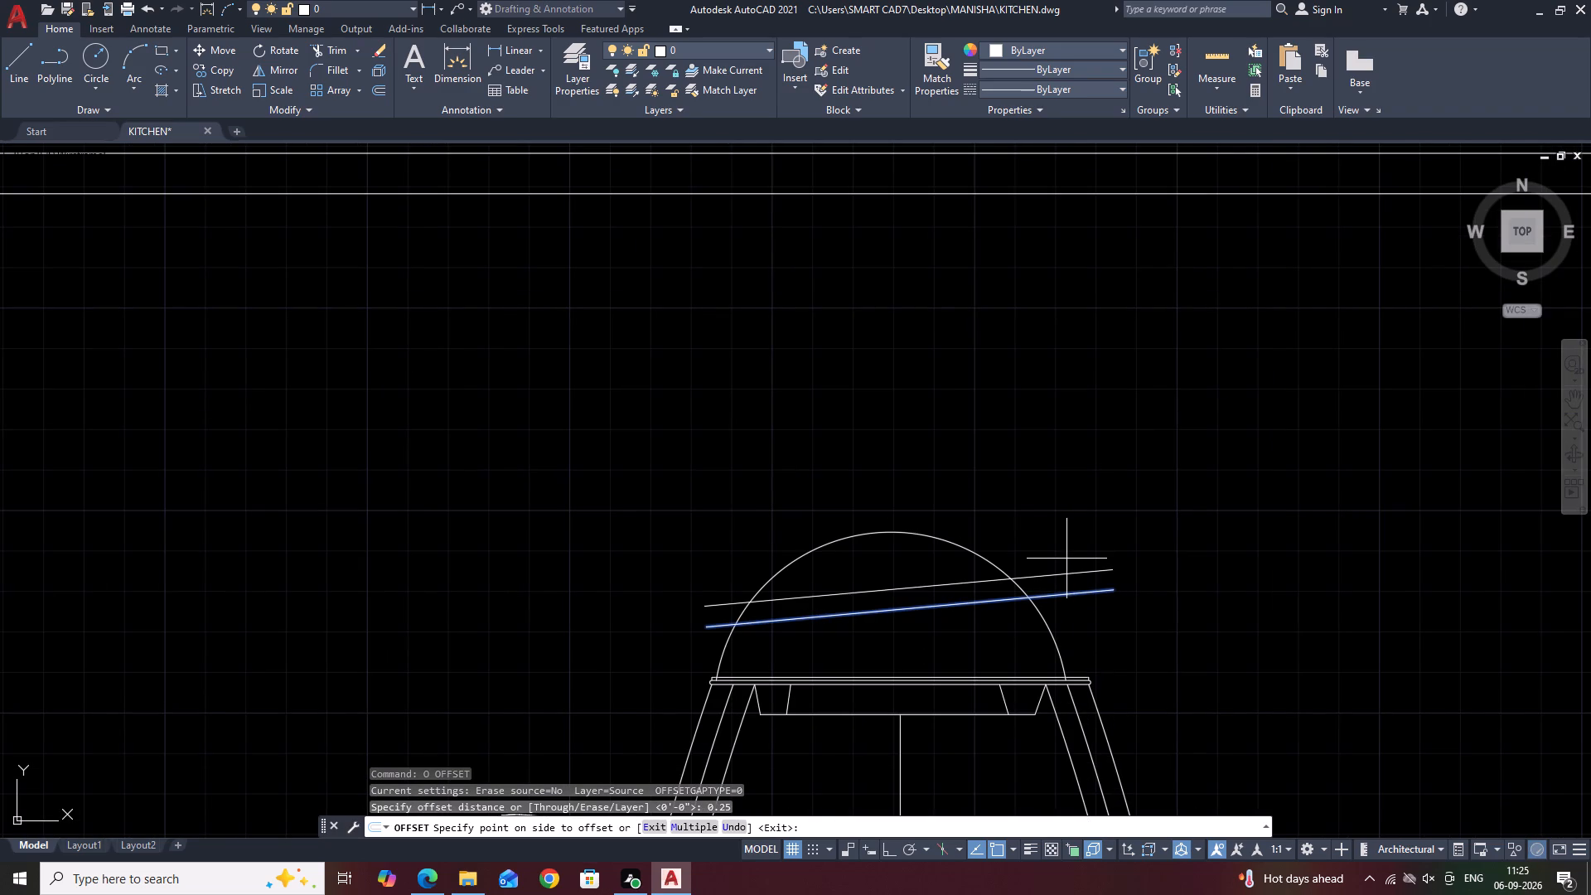
scroll(1066, 559, down, 2)
scroll(1071, 560, up, 2)
click(1071, 559)
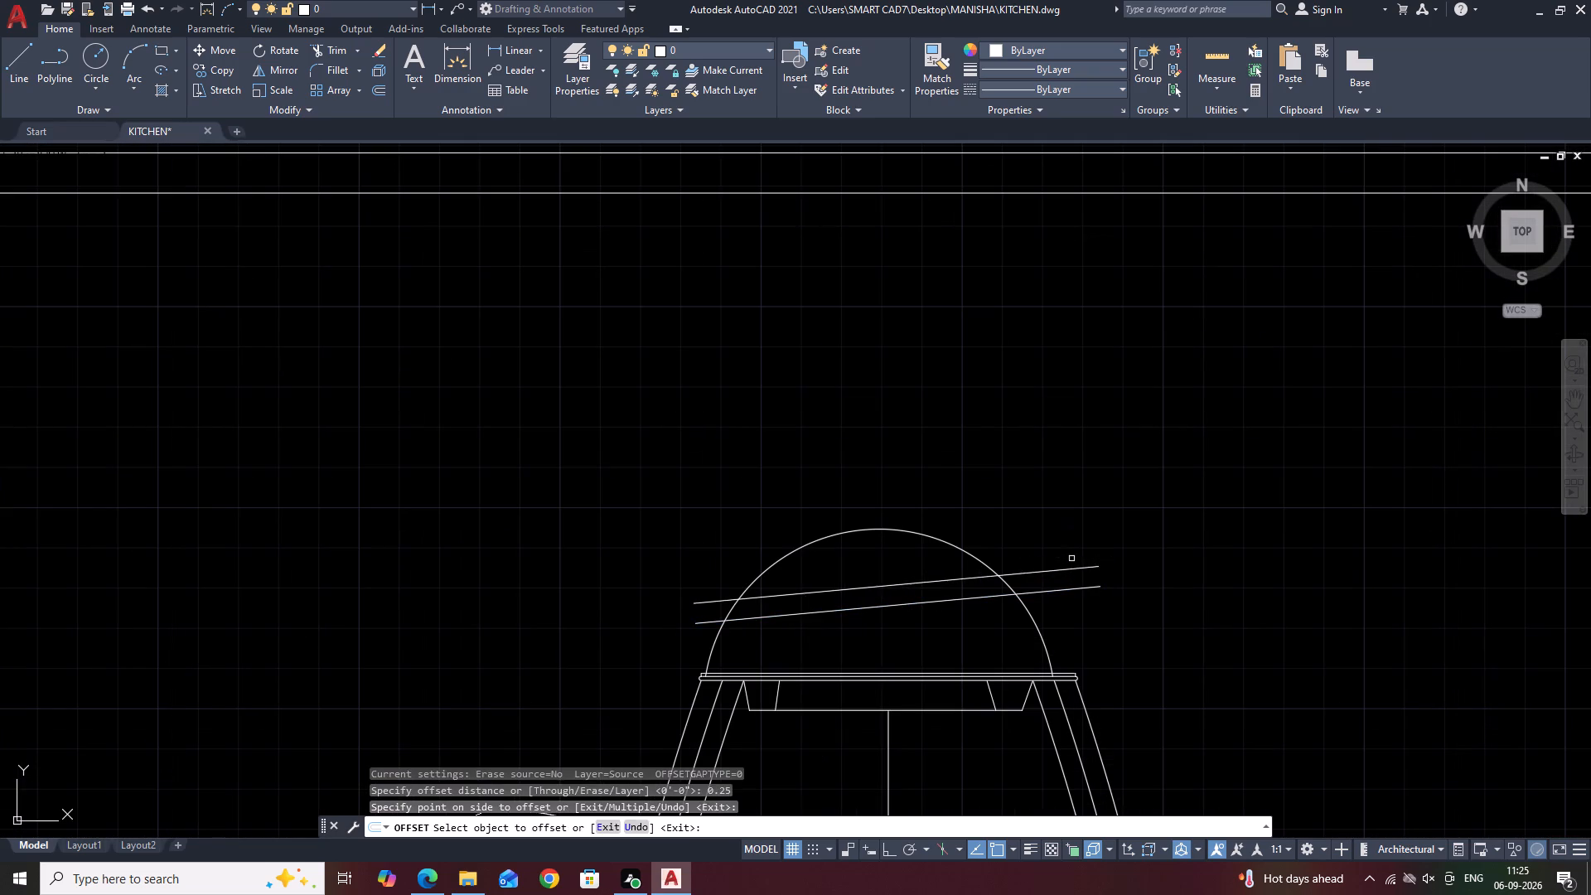
key(Escape)
Fillet the two parallel slanted lines together at both ends to form a bar with rounded caps.
middle_drag(1040, 616, 1110, 616)
key(f)
key(space)
click(1137, 567)
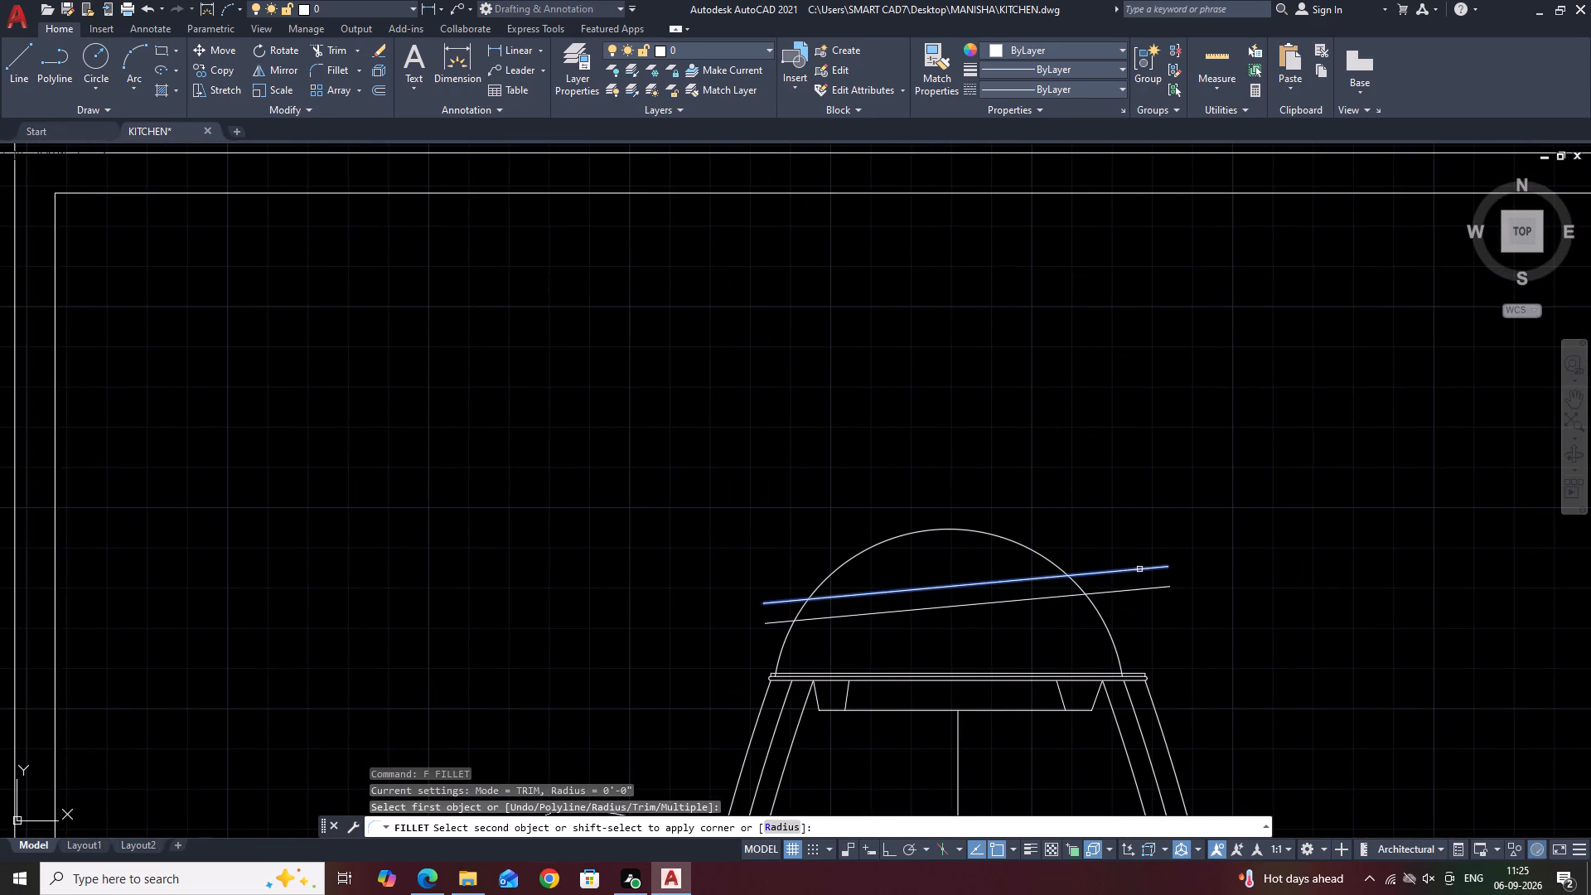
click(1148, 592)
click(1148, 588)
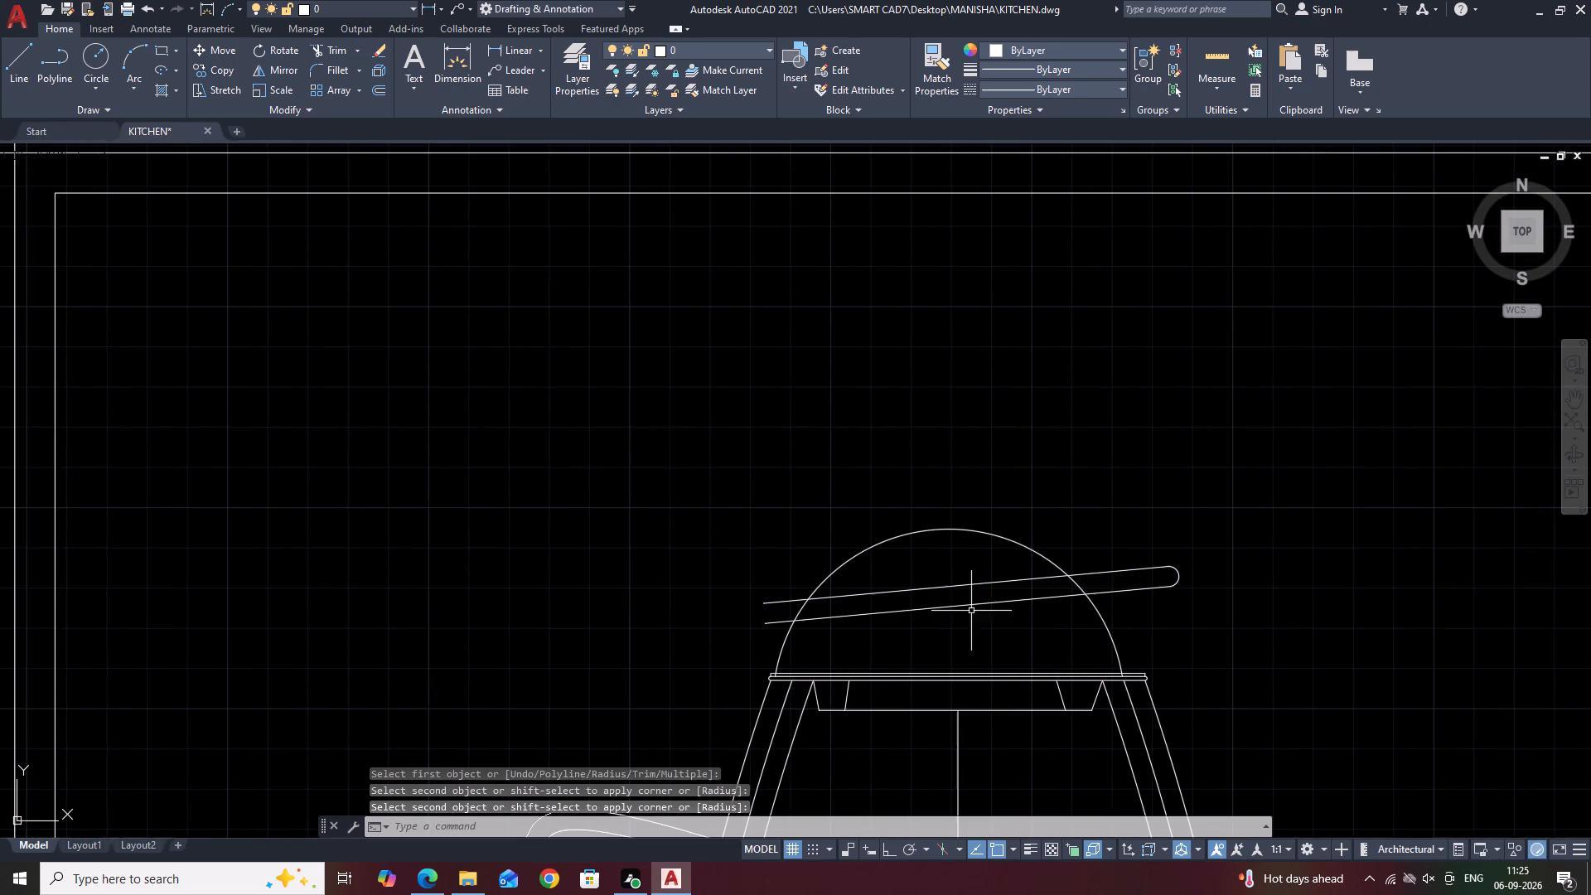
key(space)
click(844, 594)
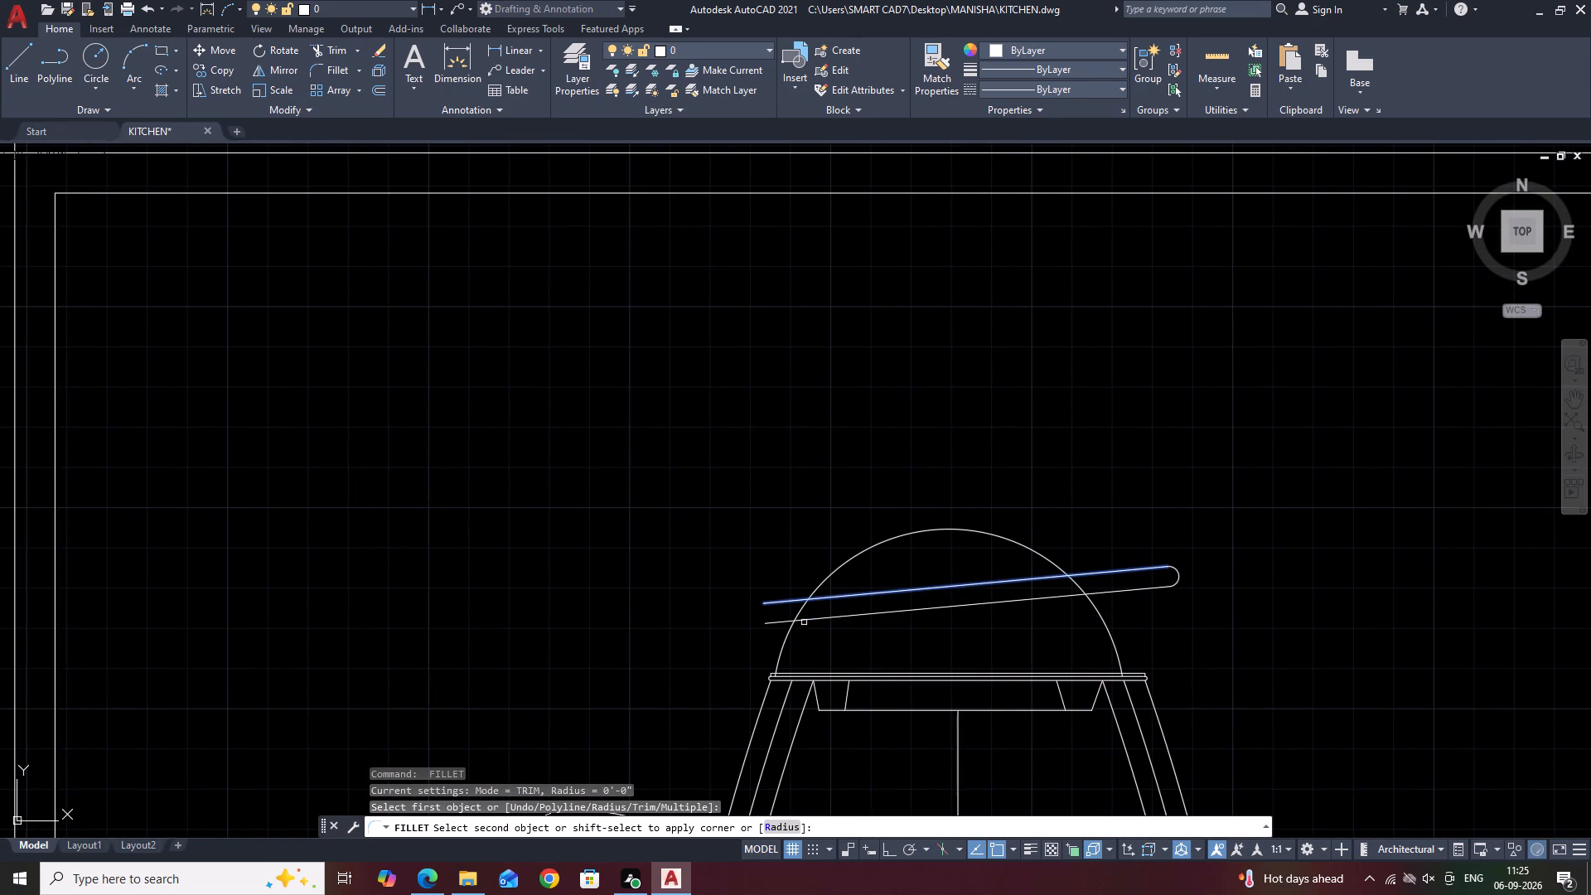
click(794, 623)
key(Escape)
Move the whole rounded slanted bar slightly right and down, so its left cap sits on the dome's left side.
scroll(1010, 593, down, 2)
middle_drag(1241, 510, 1208, 494)
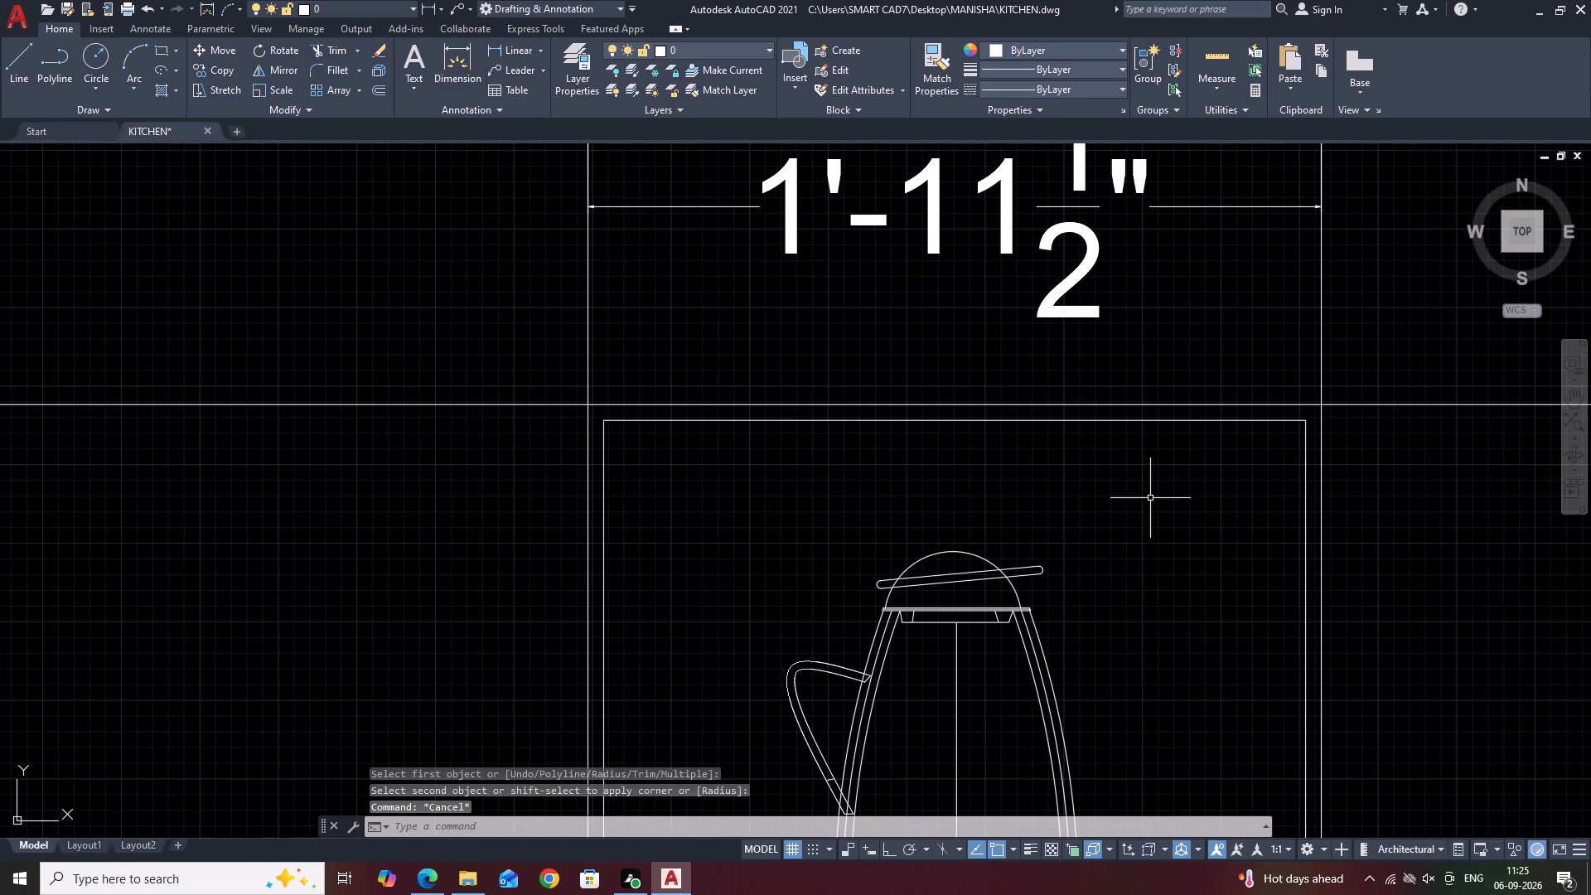
scroll(878, 583, up, 2)
drag(824, 541, 833, 552)
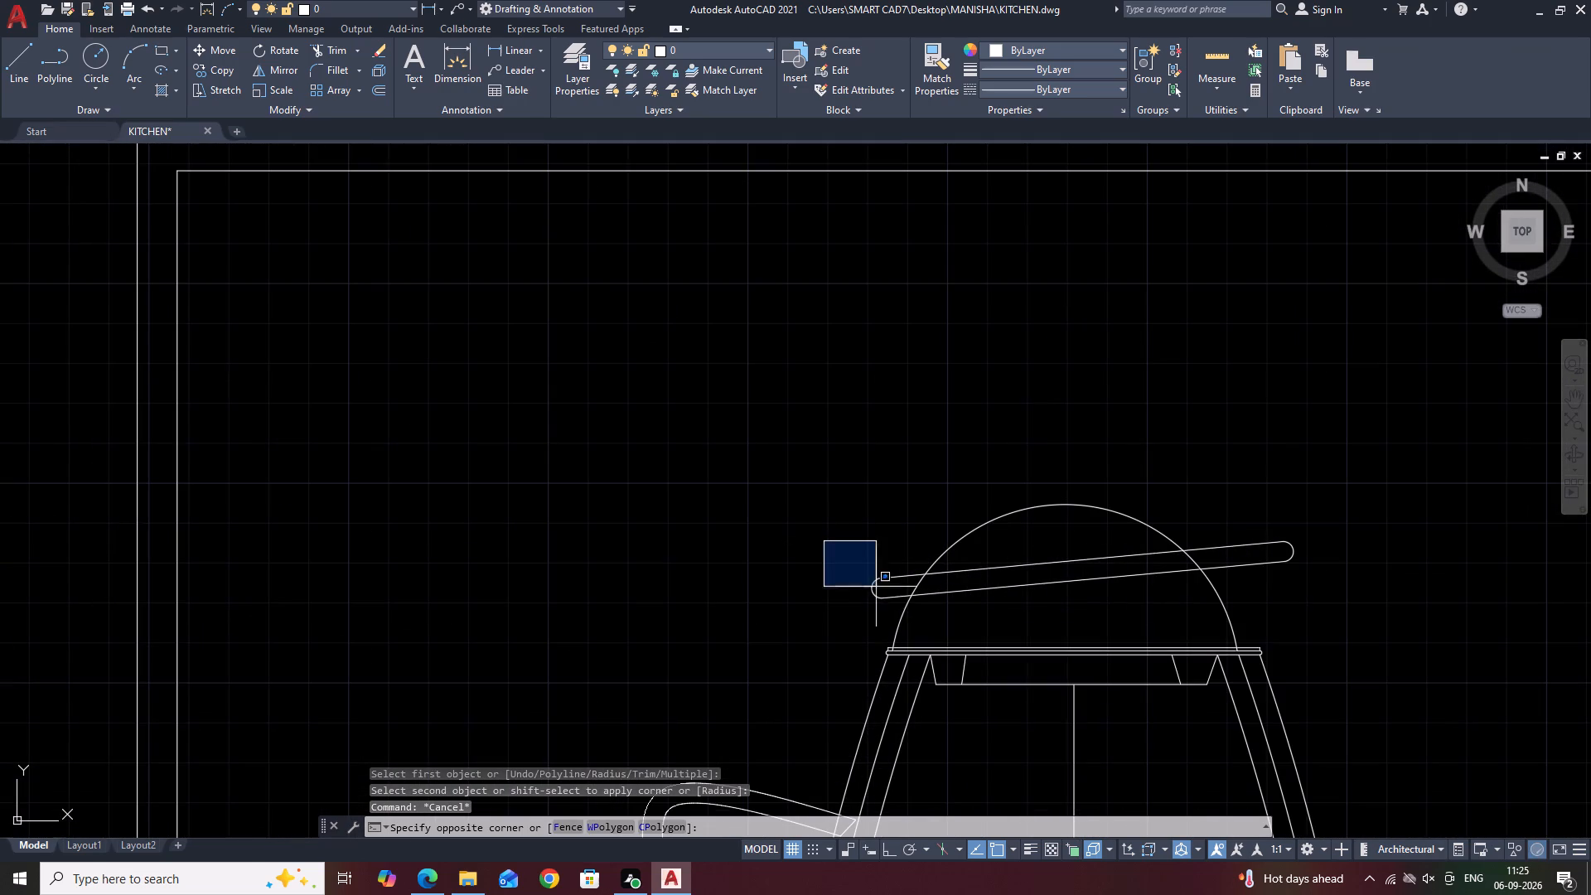
click(1337, 602)
key(m)
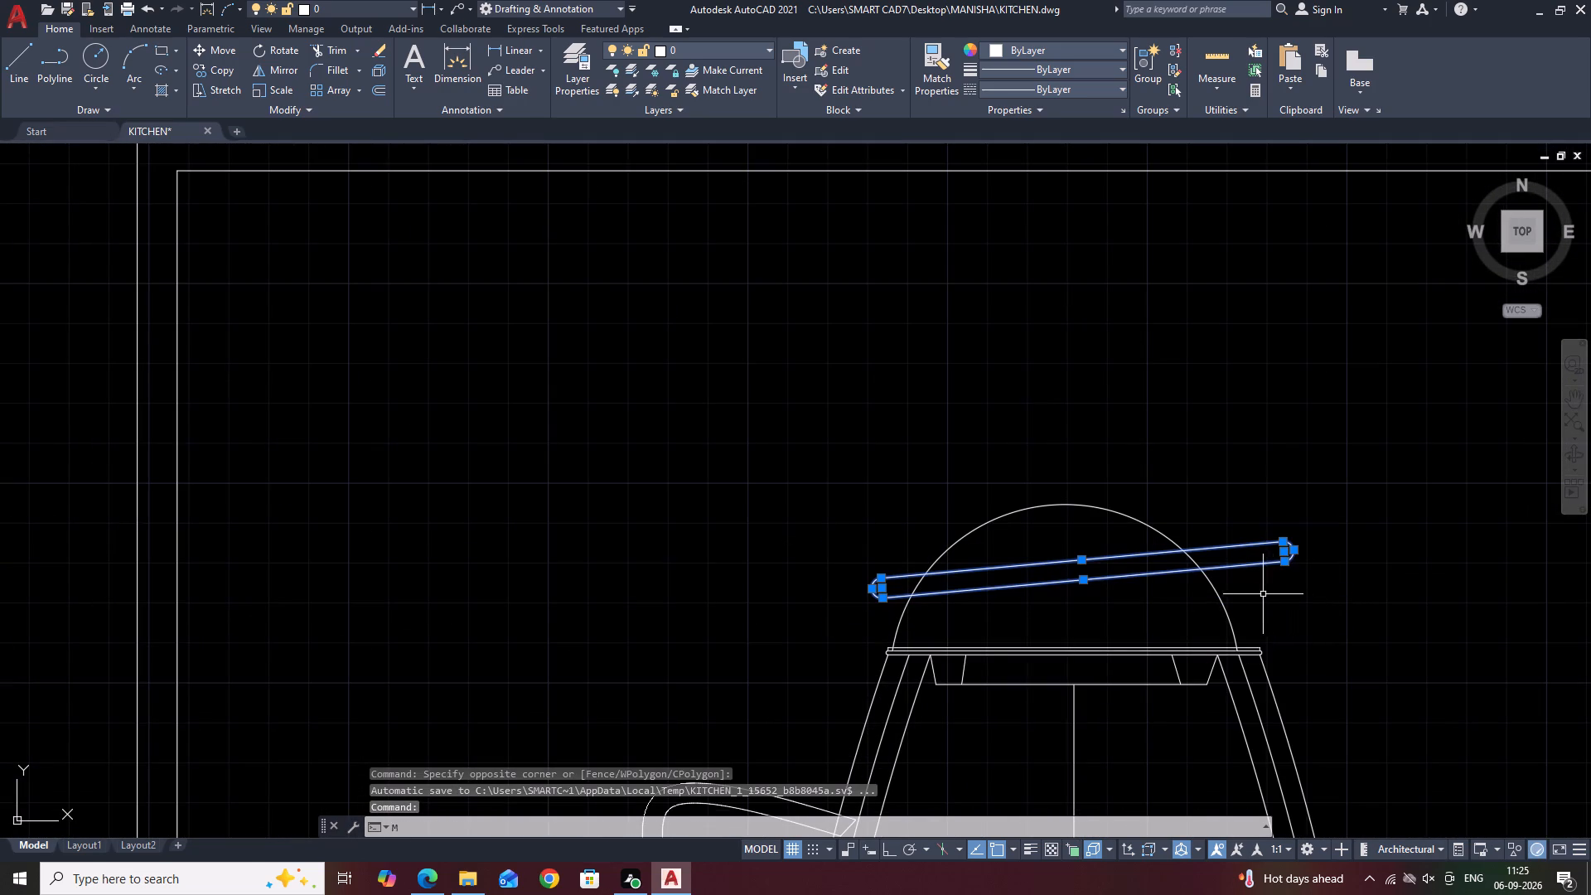
key(space)
scroll(809, 599, up, 3)
click(938, 573)
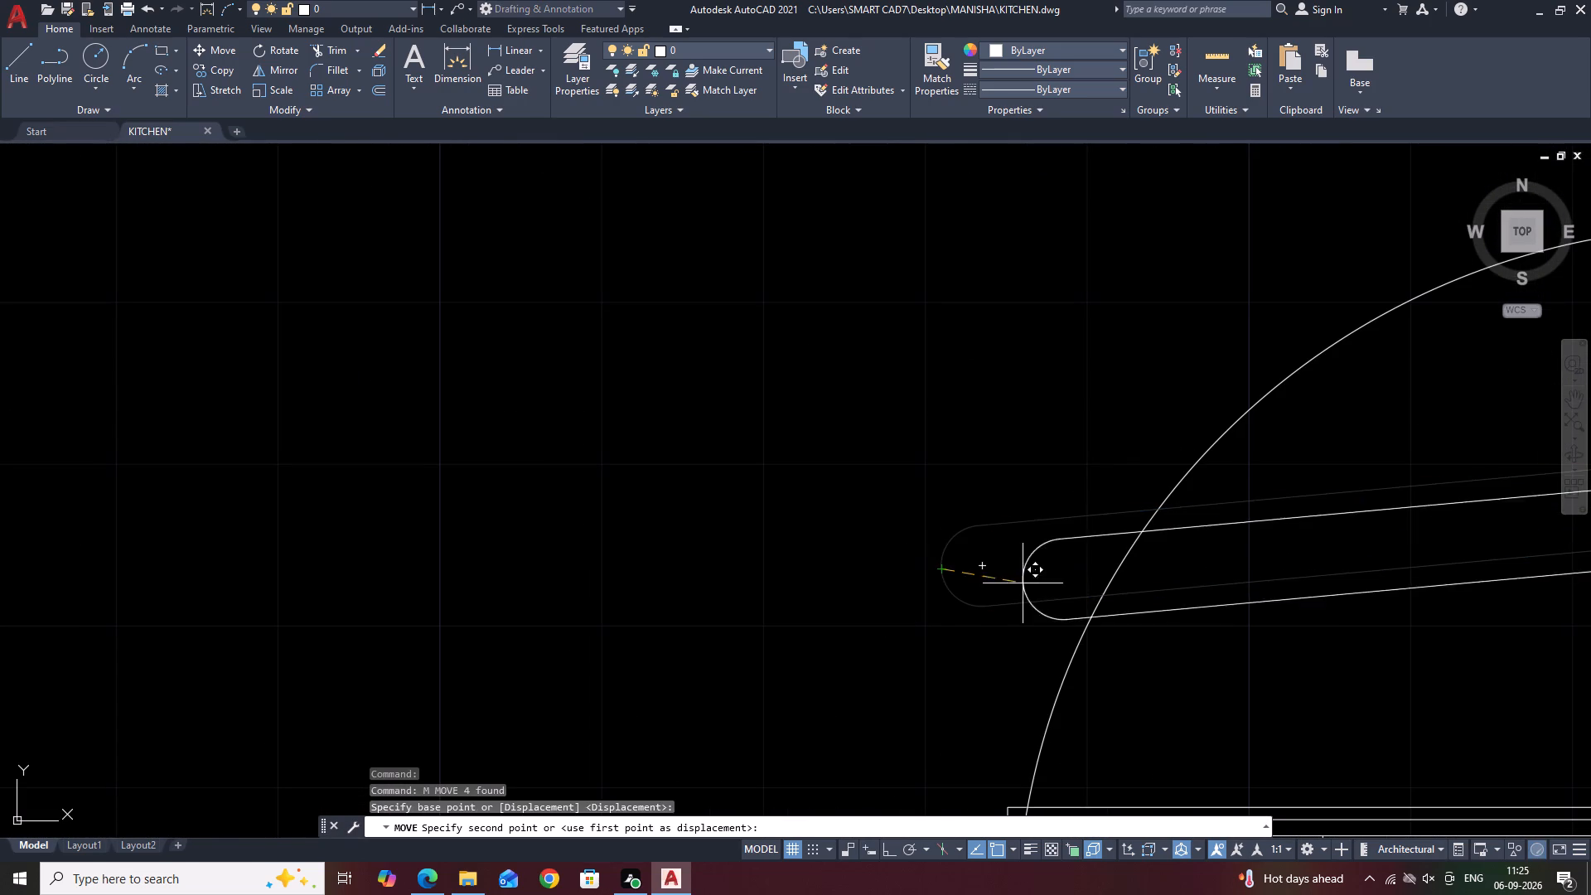
click(1100, 594)
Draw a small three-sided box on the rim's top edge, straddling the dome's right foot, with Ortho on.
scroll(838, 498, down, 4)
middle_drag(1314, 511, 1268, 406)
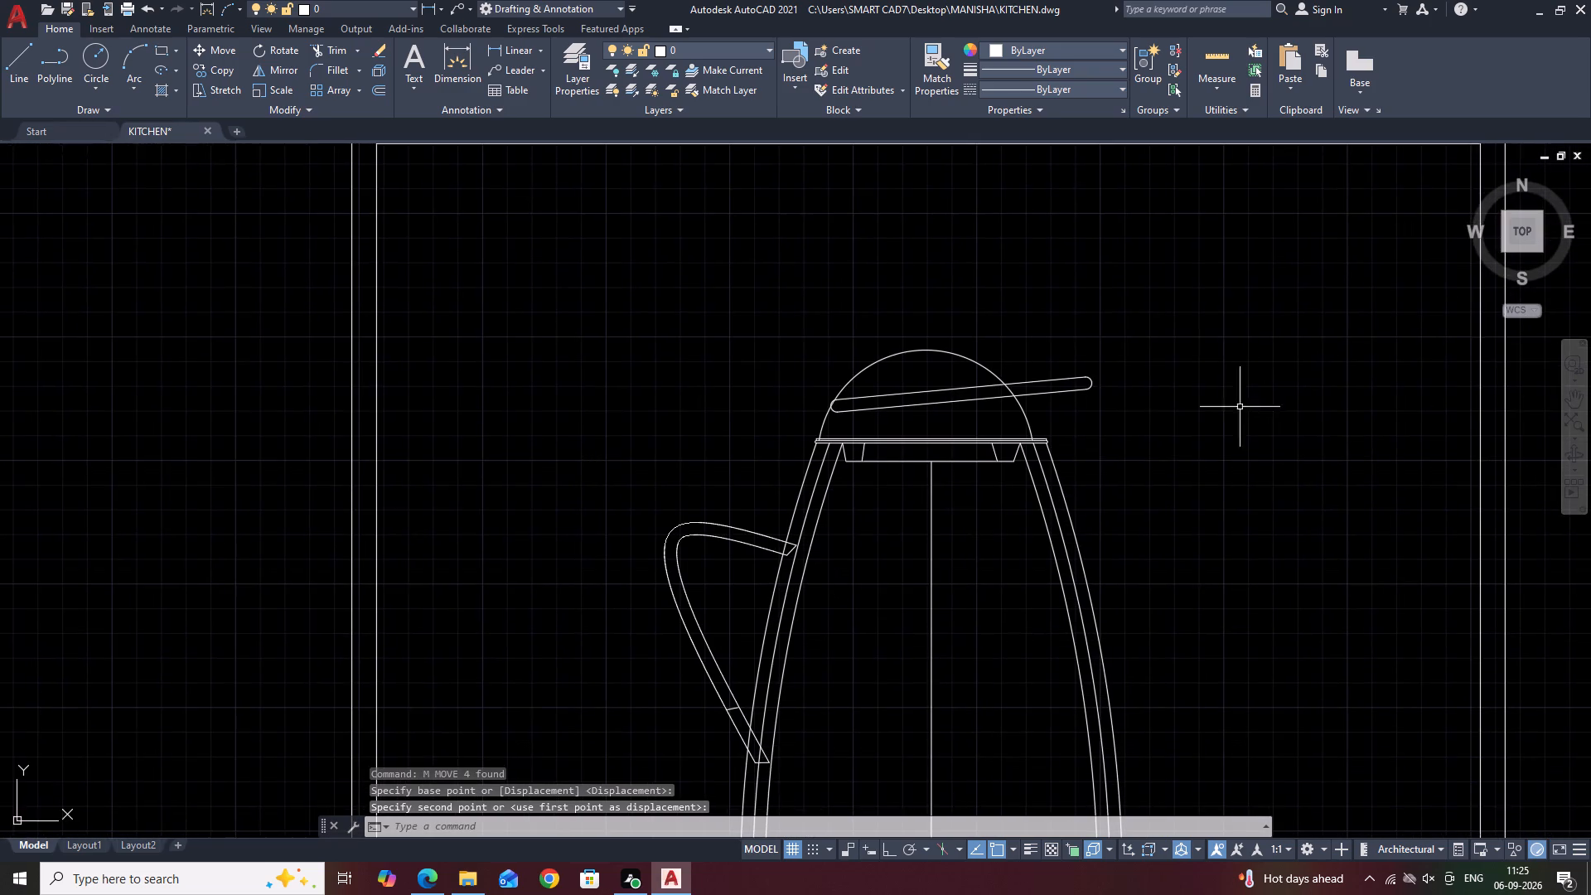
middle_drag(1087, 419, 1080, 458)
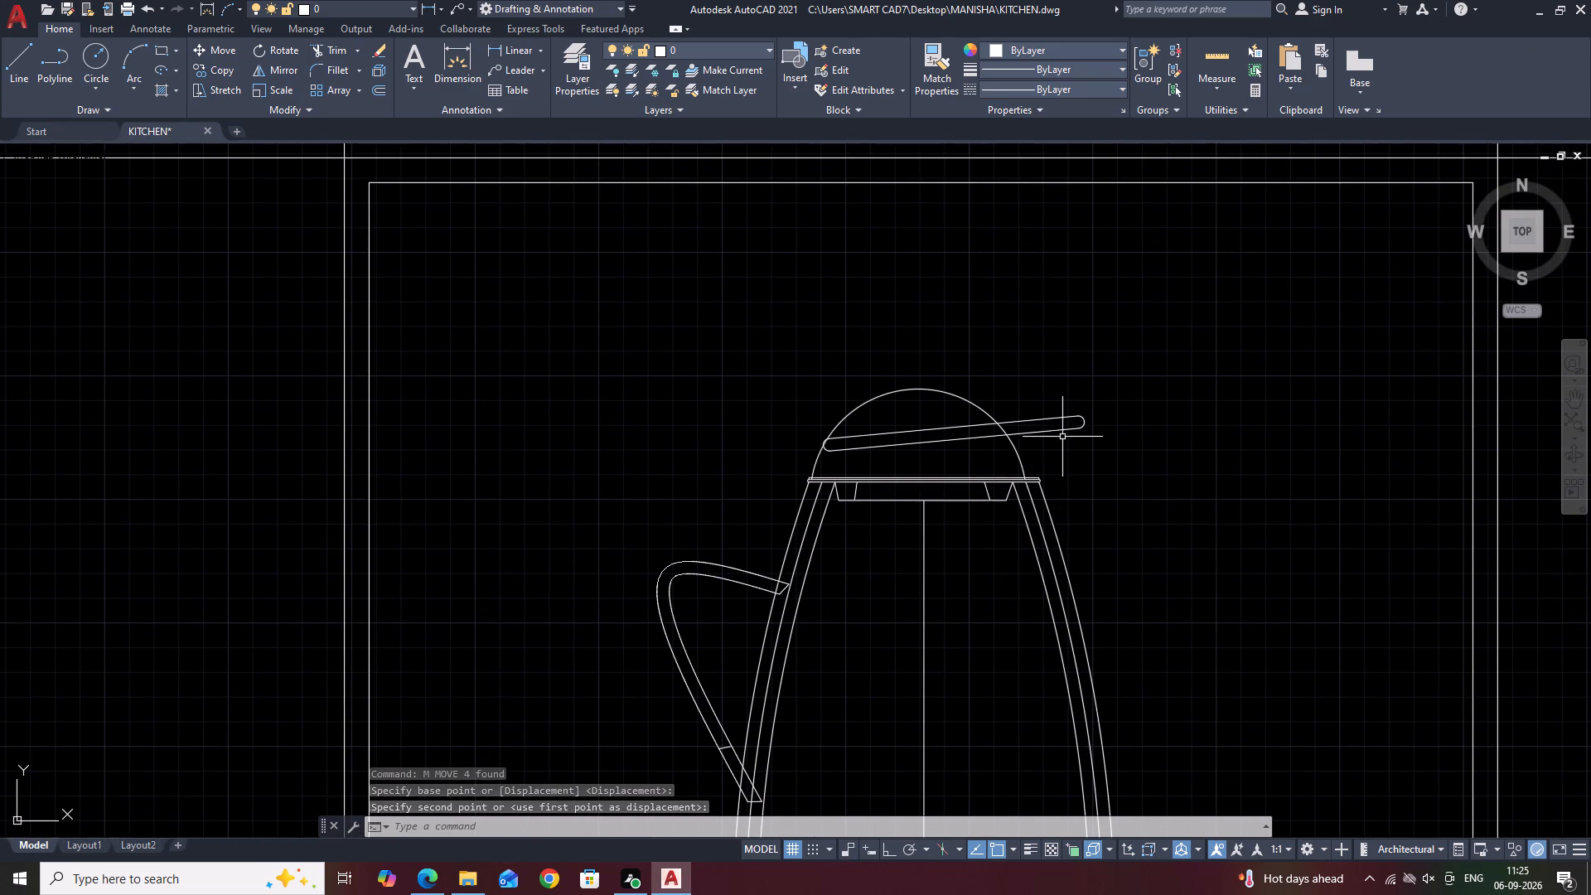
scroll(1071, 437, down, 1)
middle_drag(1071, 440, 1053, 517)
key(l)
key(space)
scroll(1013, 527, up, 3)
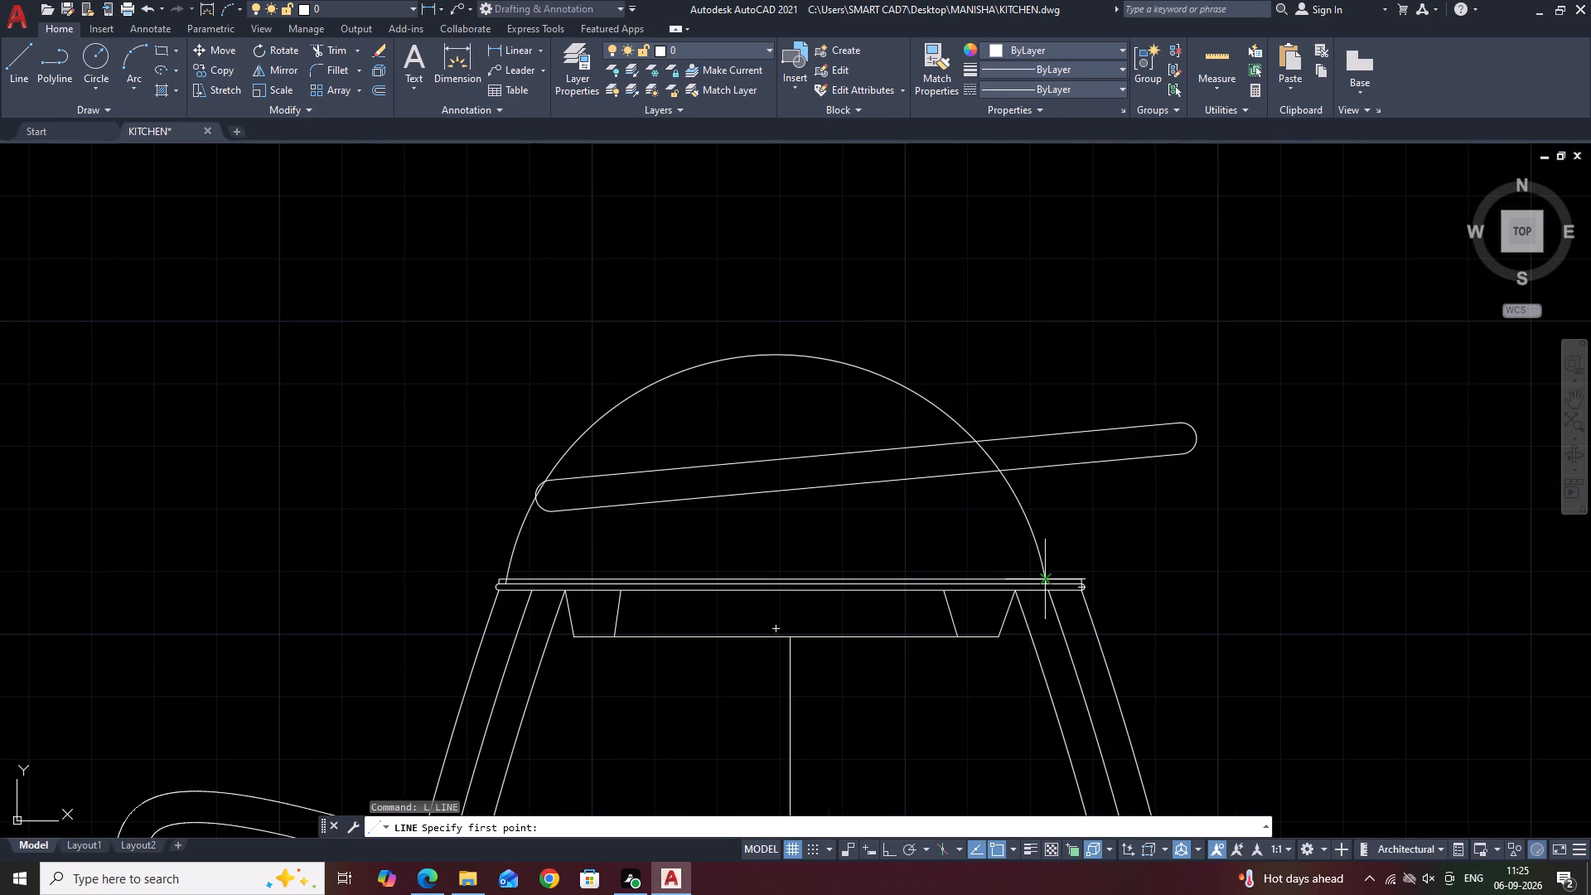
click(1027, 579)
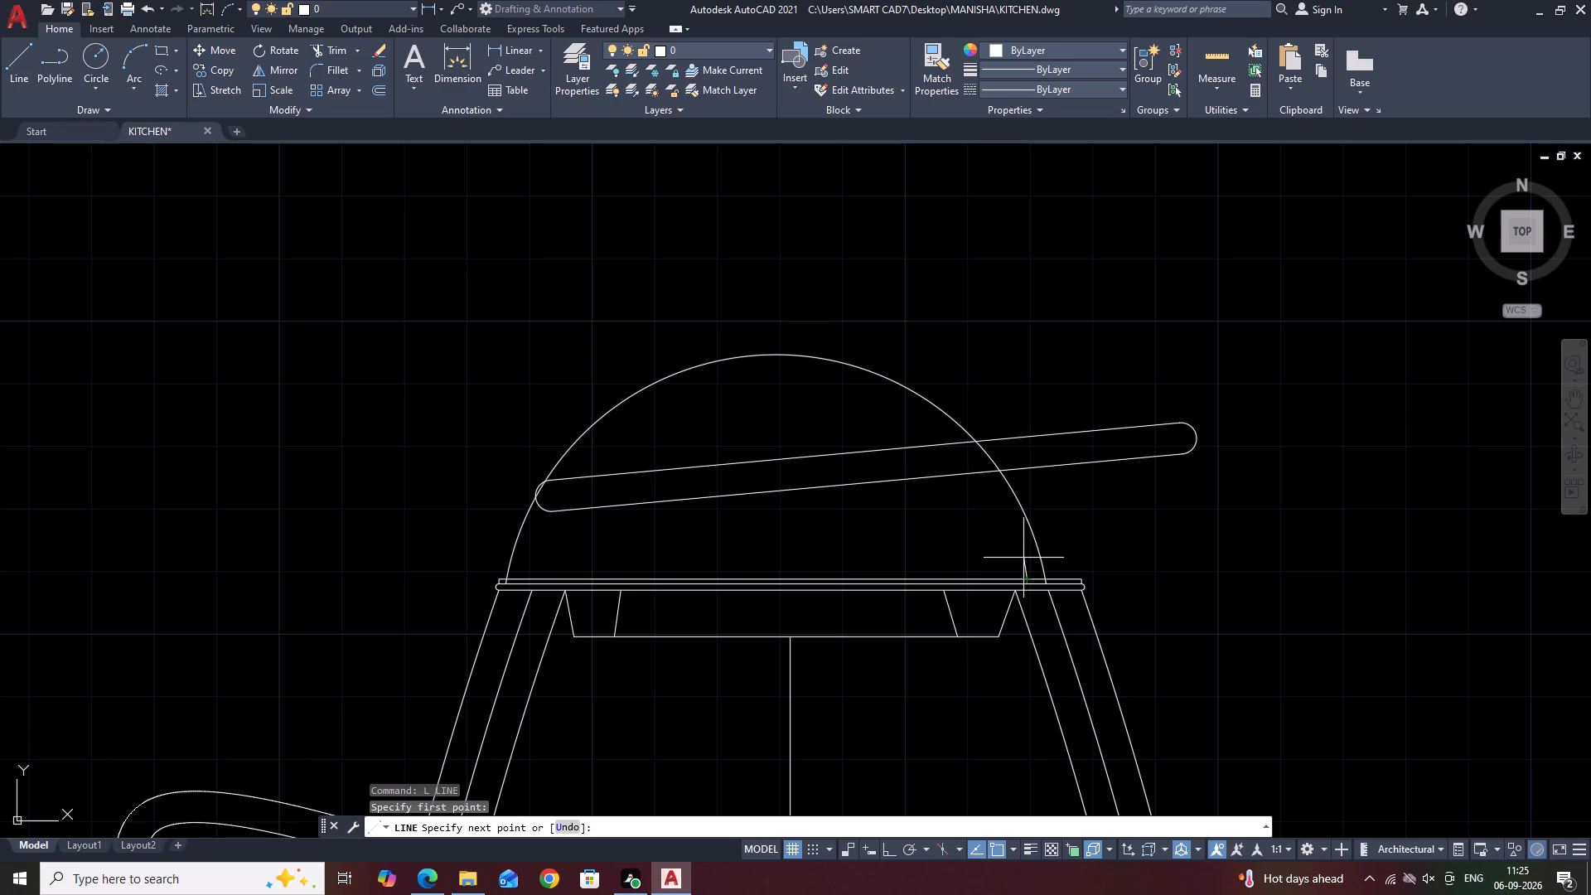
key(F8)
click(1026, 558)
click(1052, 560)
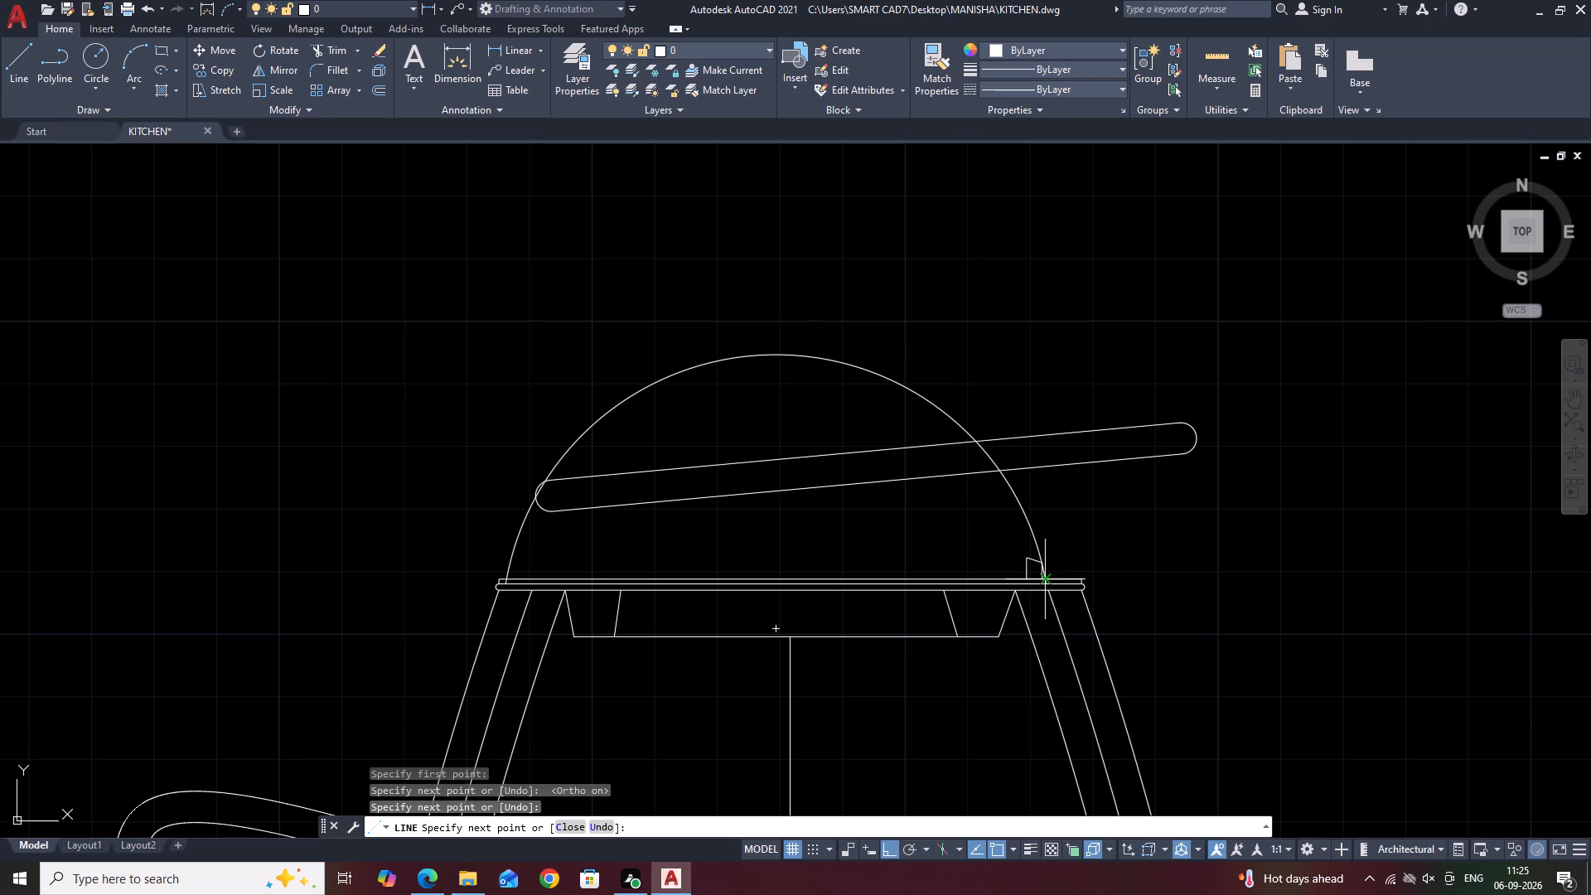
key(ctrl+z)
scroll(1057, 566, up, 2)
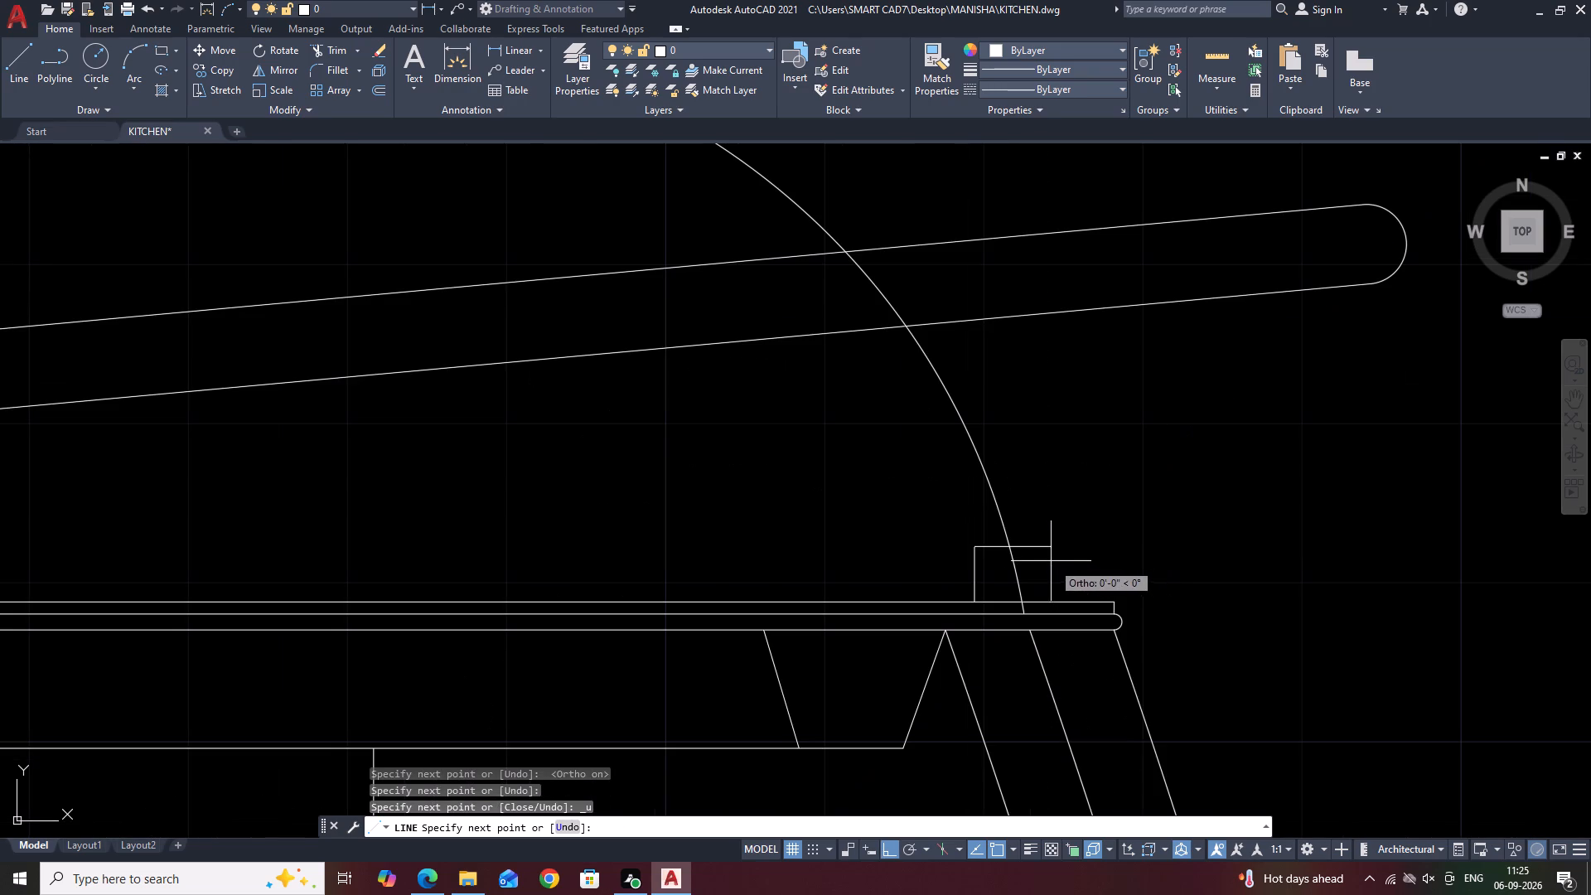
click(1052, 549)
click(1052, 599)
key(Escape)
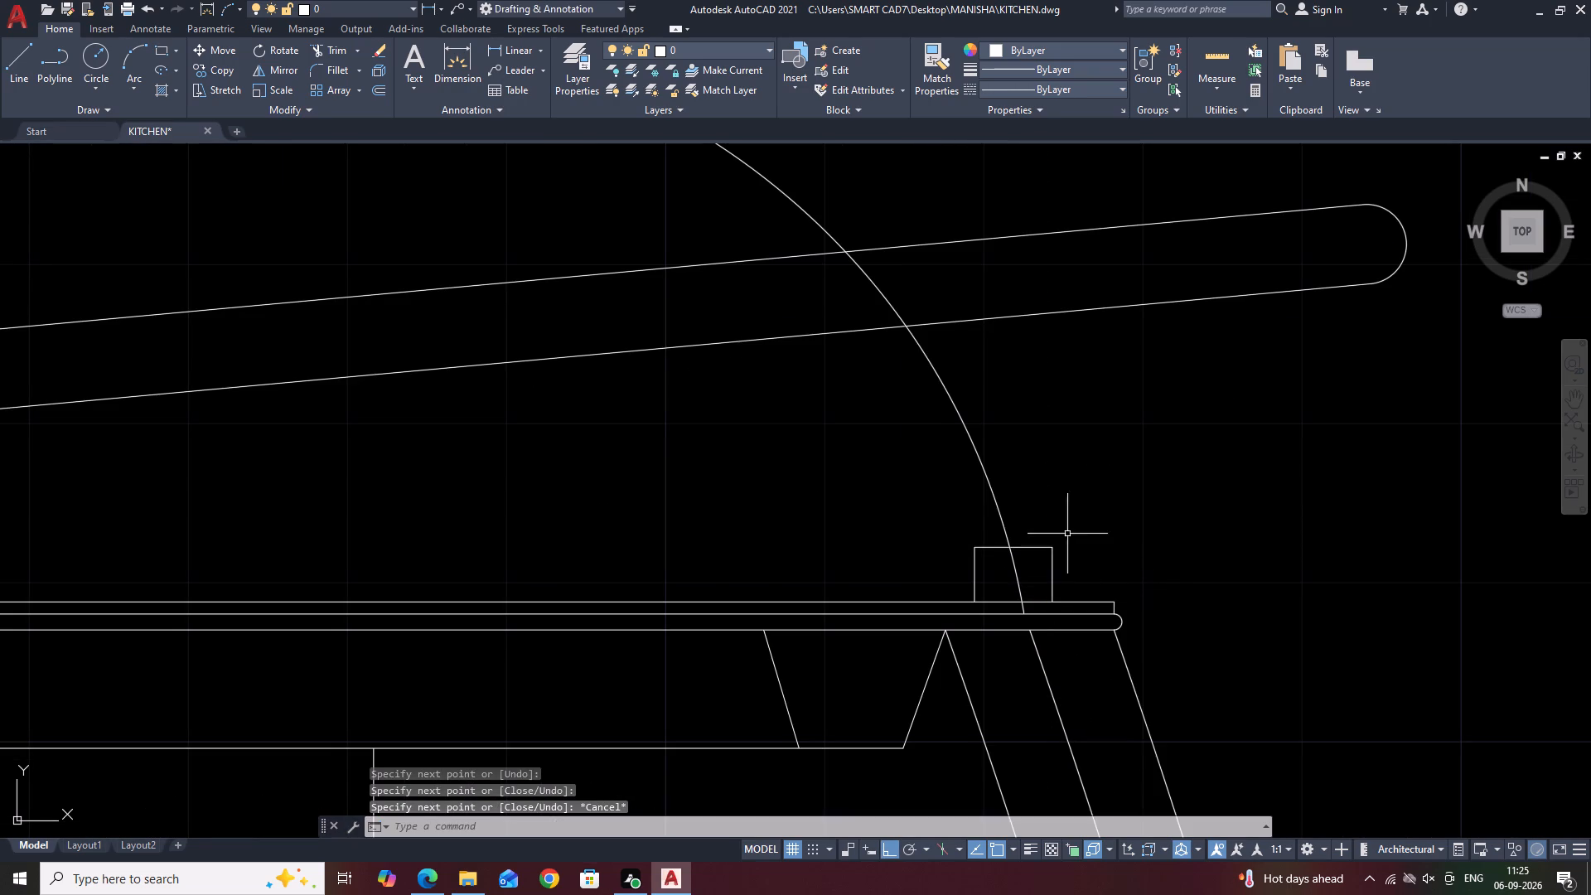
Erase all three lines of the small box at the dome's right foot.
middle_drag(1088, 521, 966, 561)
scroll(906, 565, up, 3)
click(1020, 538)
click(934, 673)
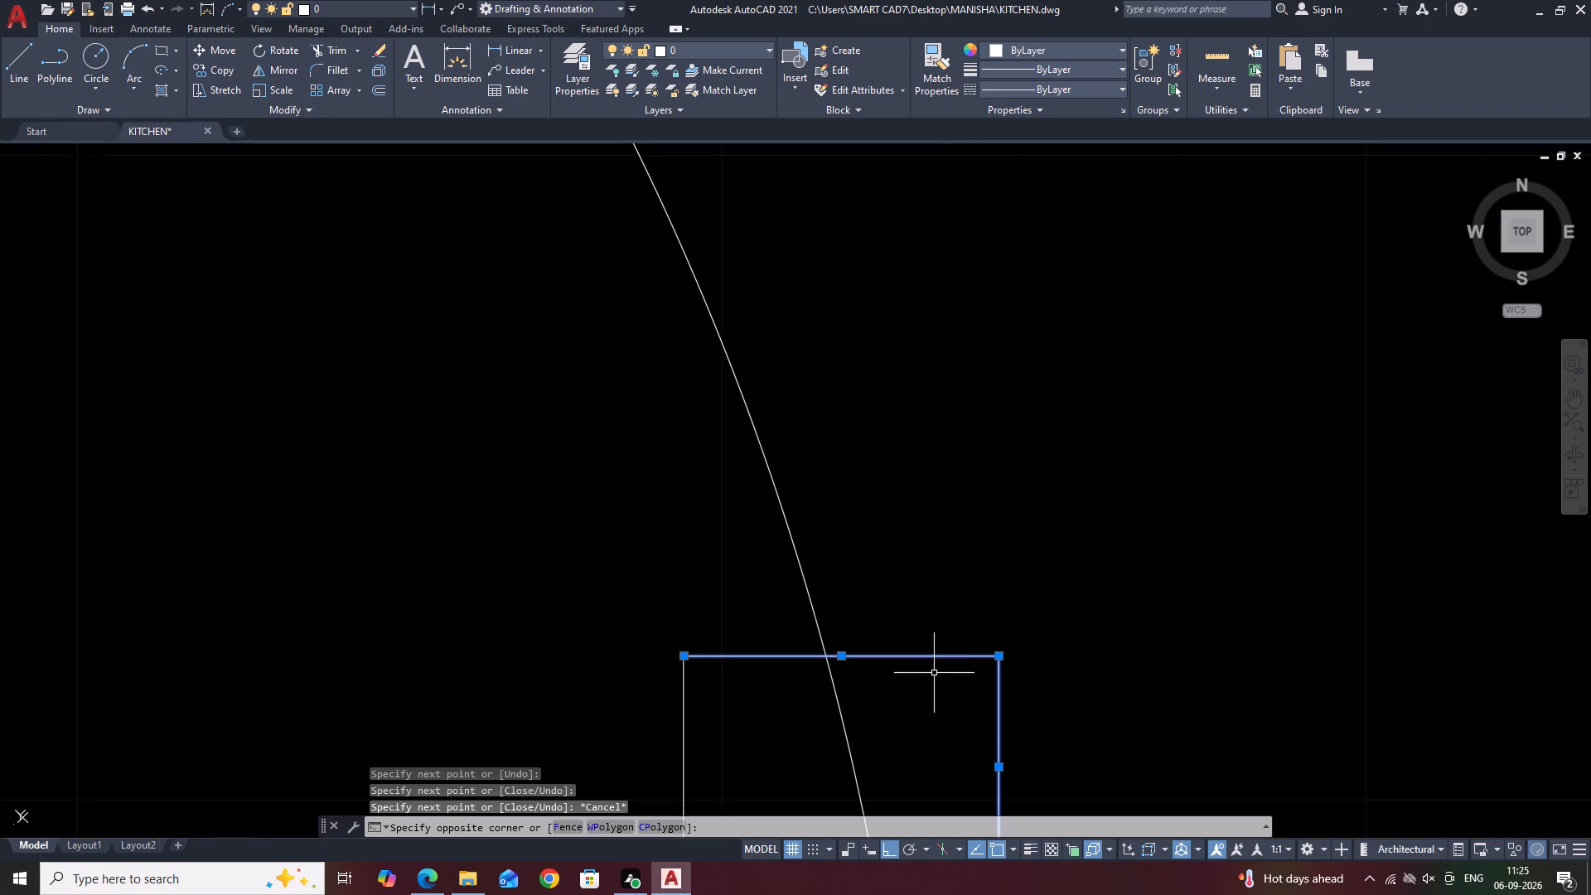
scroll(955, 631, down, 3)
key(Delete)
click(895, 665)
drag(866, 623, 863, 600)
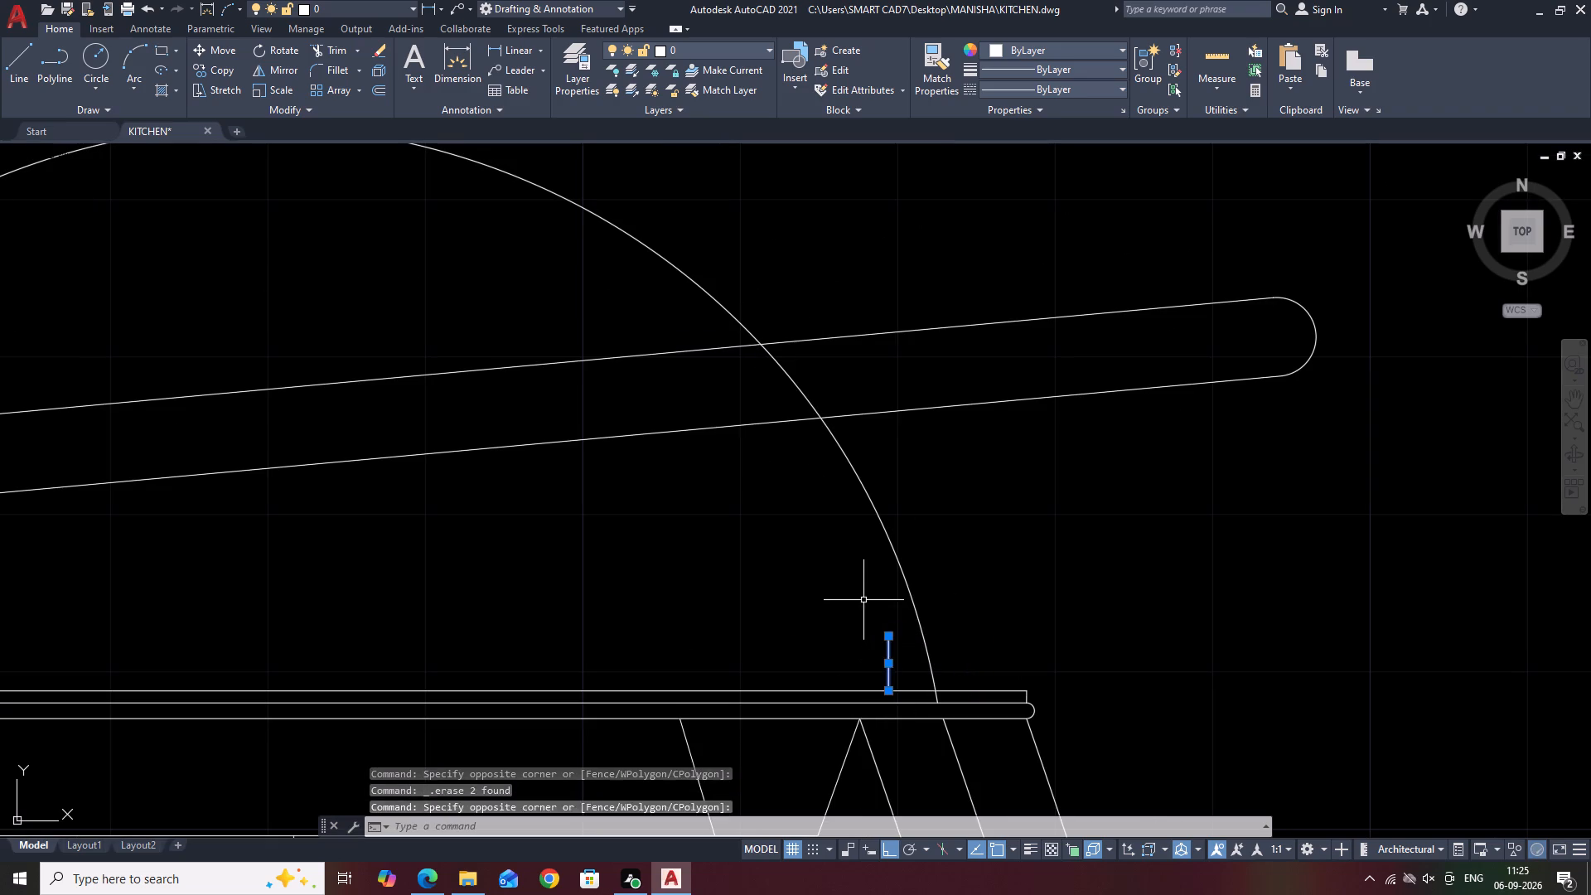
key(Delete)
Draw a slanted line from the bar's upper edge near its right cap down to the rim's top edge at the dome's right foot.
key(l)
key(space)
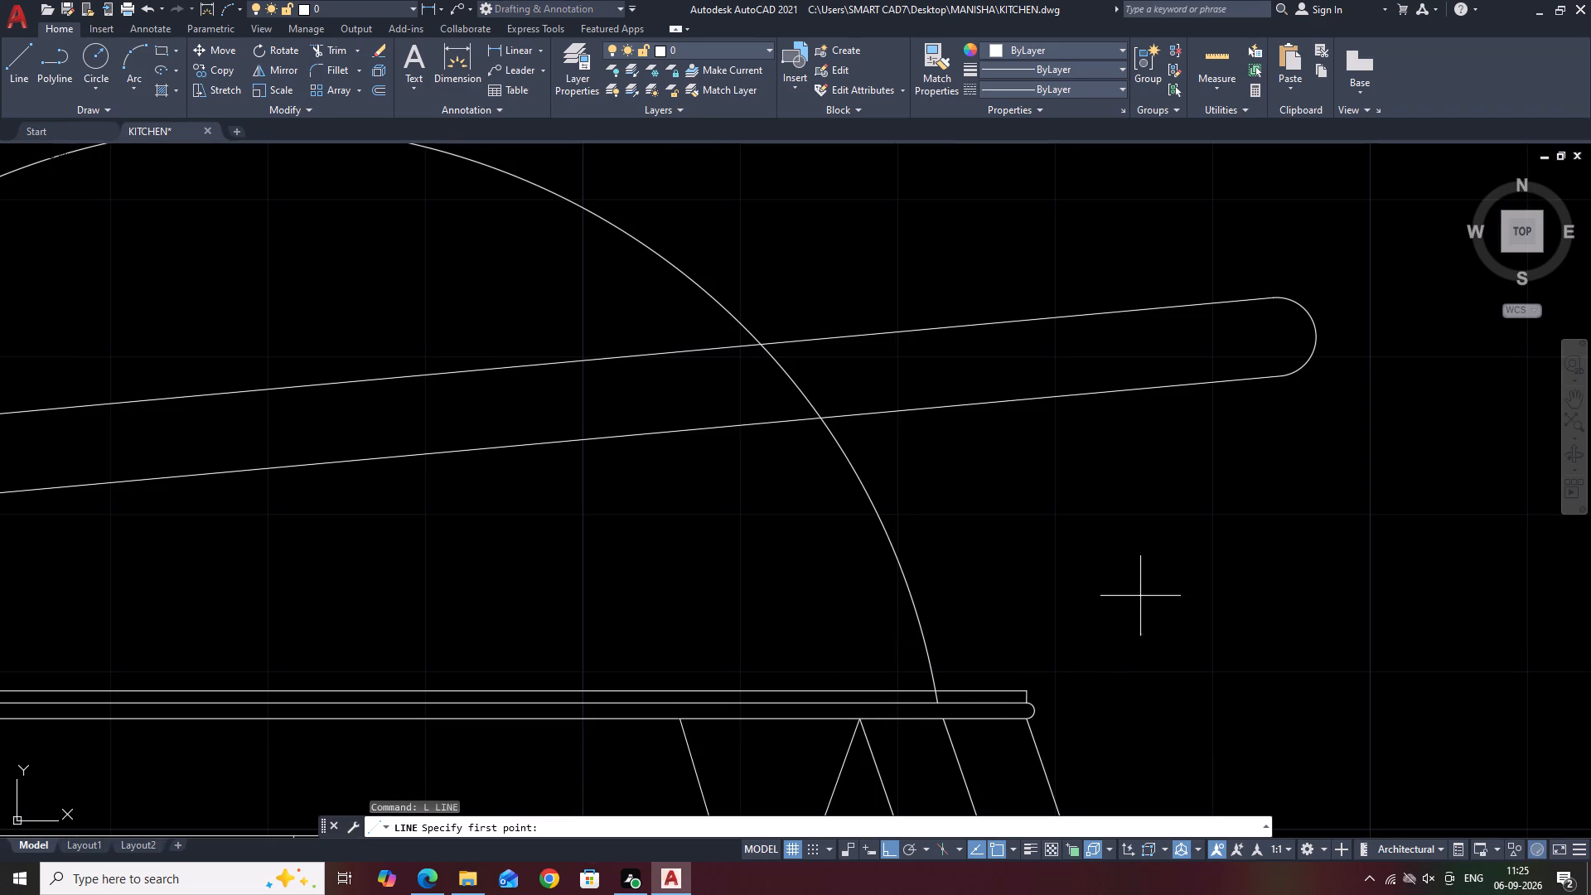
click(1256, 302)
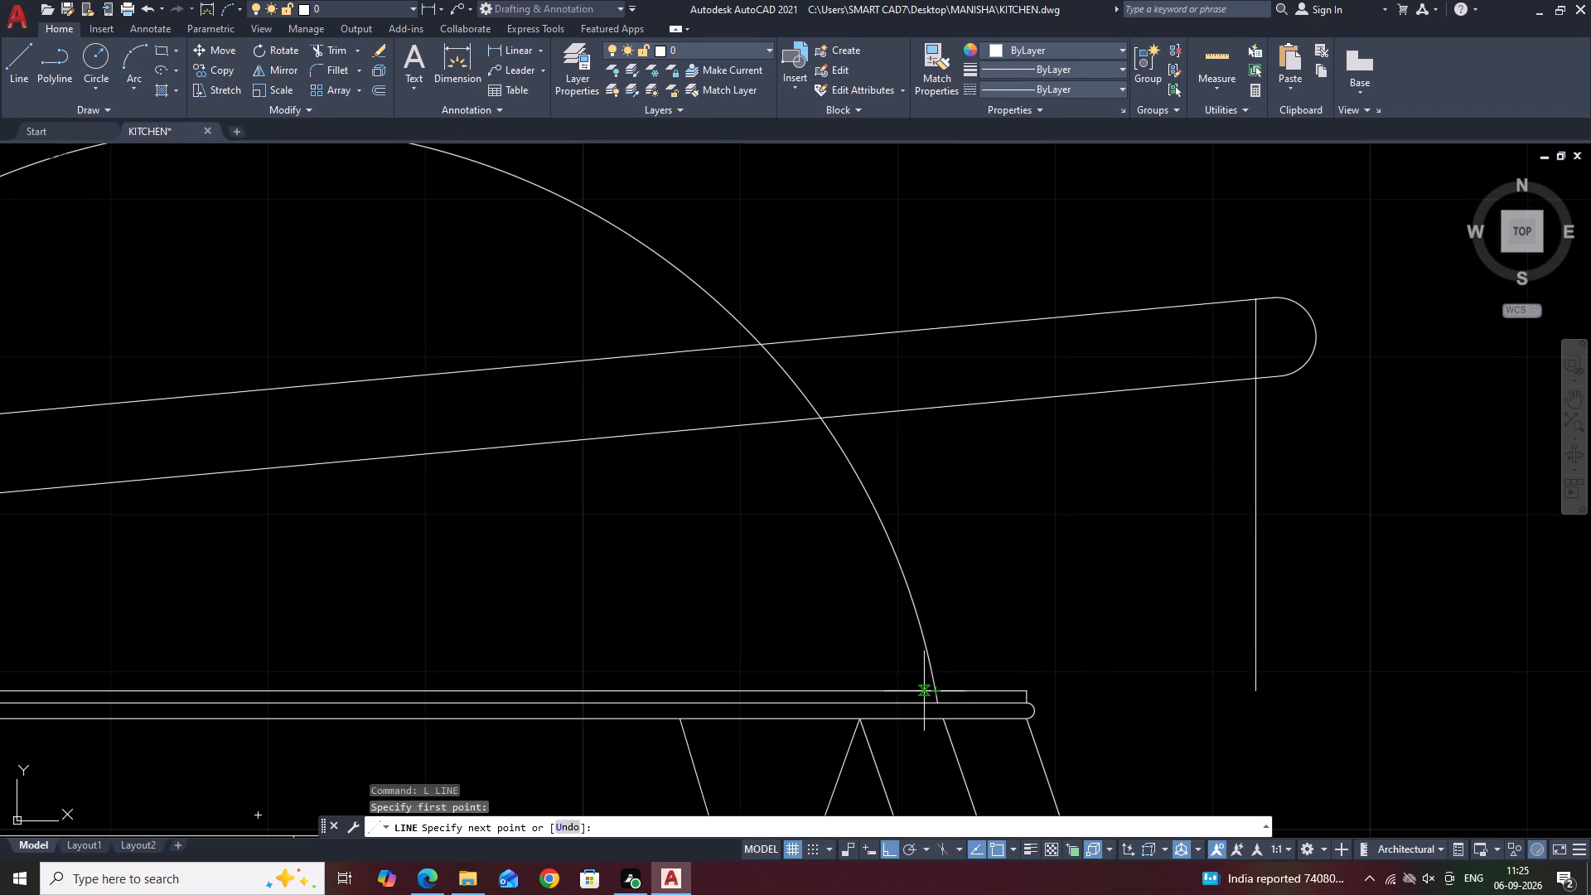
click(916, 688)
key(space)
Offset the steep slanted line once toward its lower right, keeping the current offset distance.
click(1199, 482)
click(1120, 435)
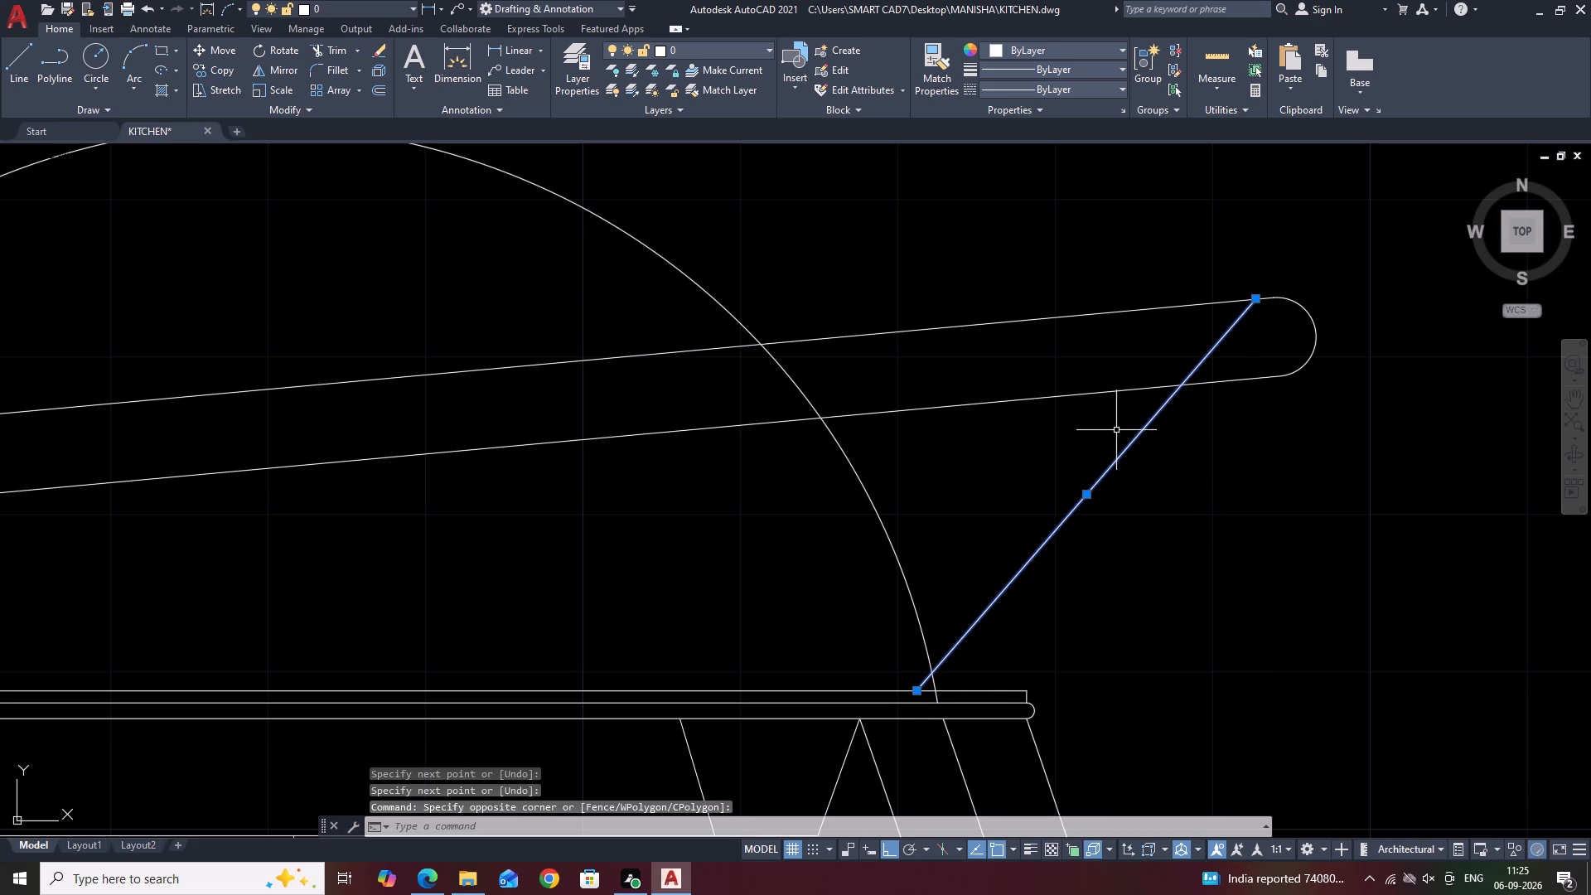
text(O)
key(space)
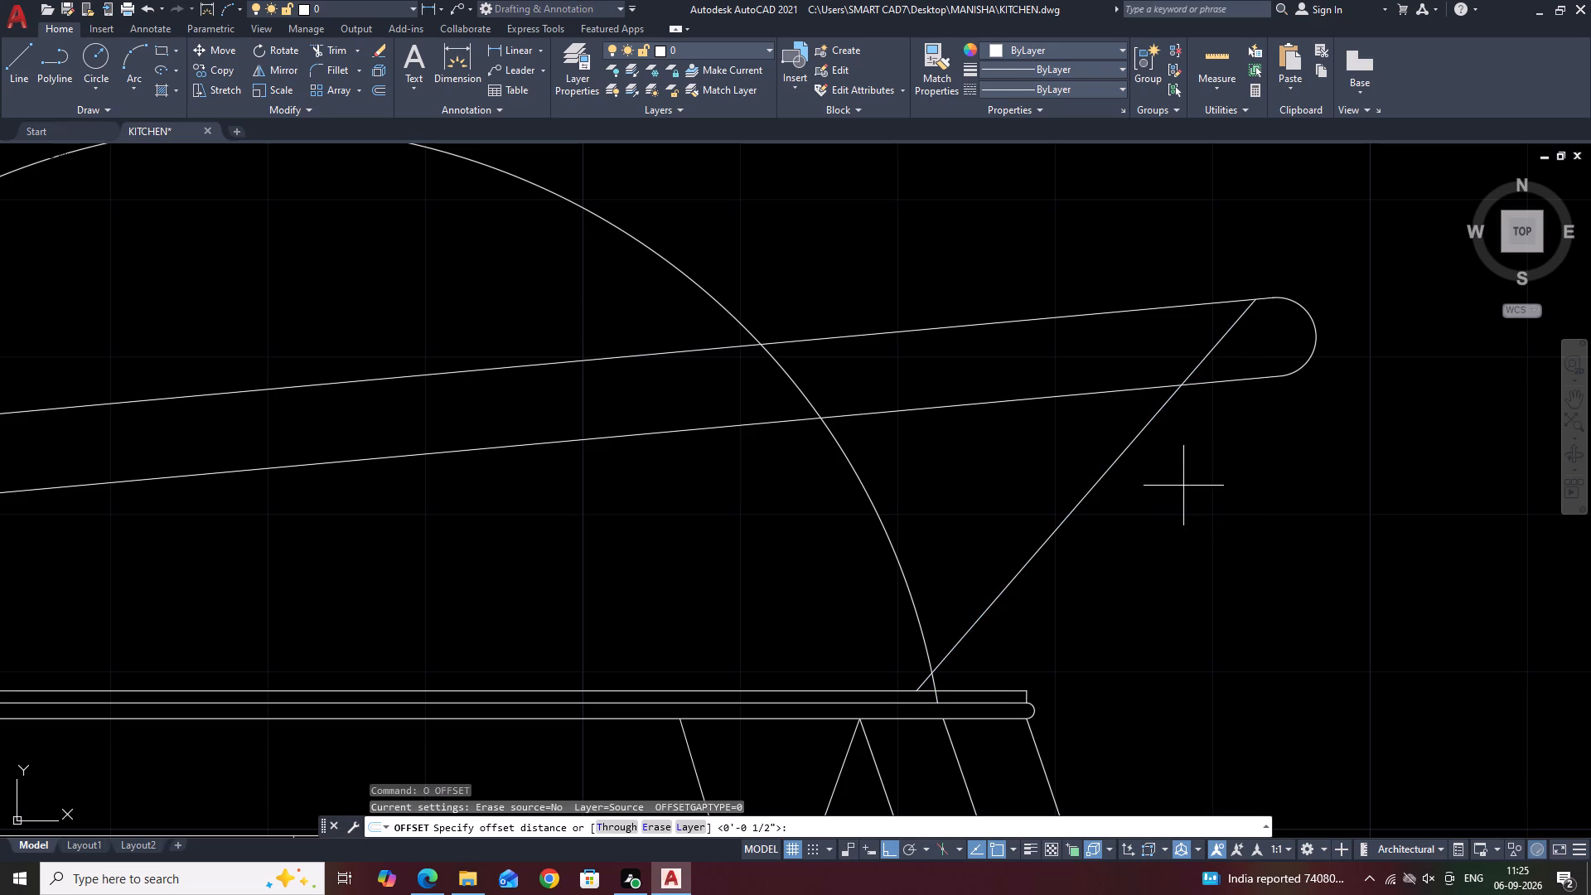
key(space)
click(1192, 502)
scroll(1232, 486, down, 3)
key(Escape)
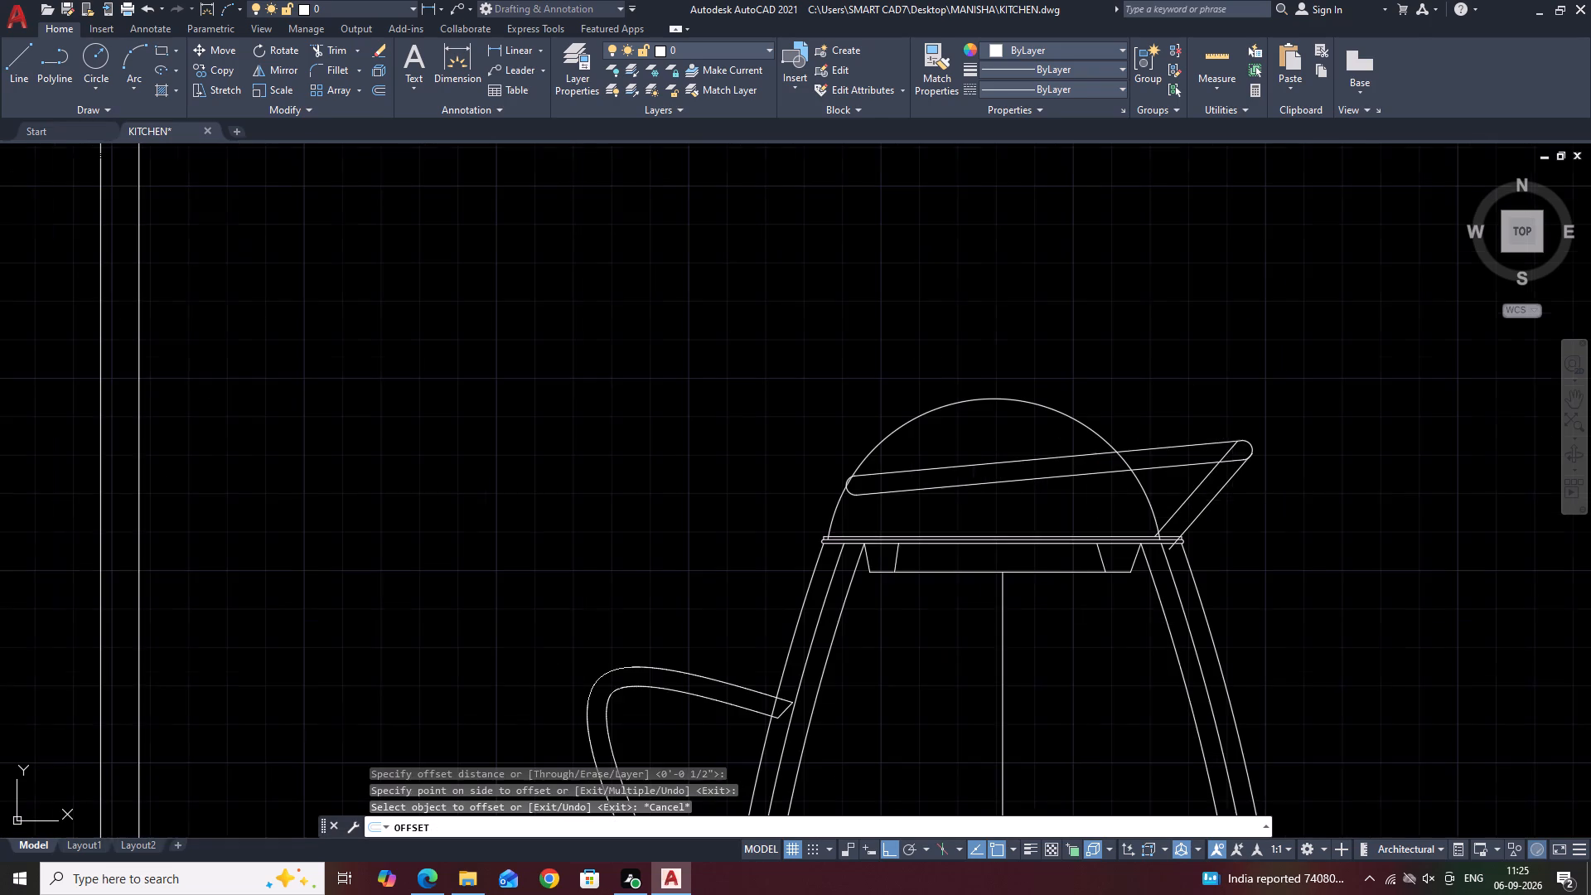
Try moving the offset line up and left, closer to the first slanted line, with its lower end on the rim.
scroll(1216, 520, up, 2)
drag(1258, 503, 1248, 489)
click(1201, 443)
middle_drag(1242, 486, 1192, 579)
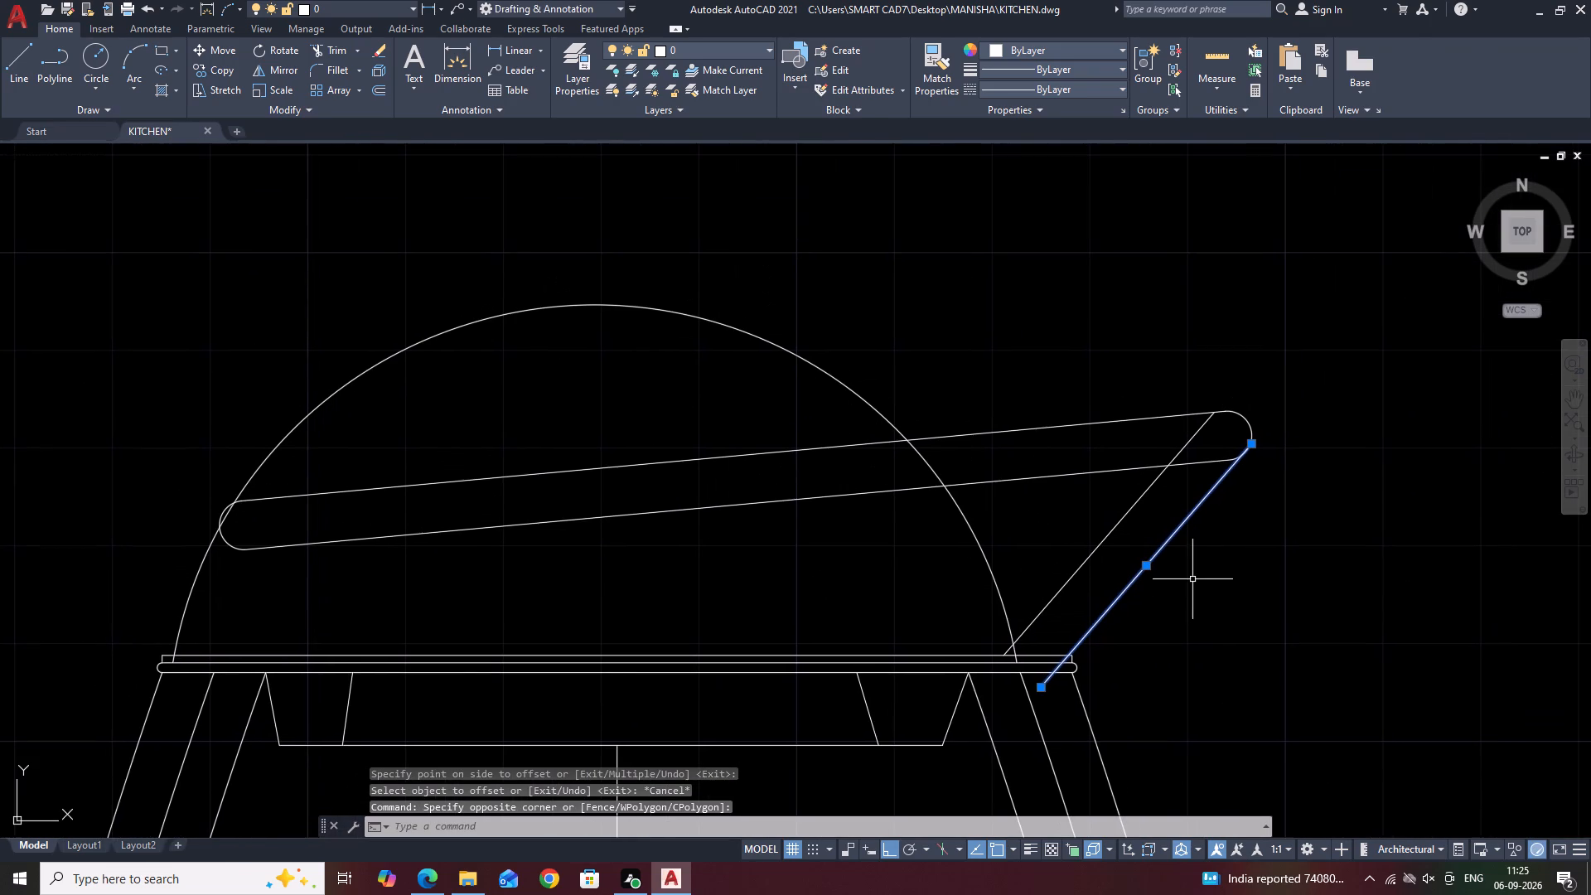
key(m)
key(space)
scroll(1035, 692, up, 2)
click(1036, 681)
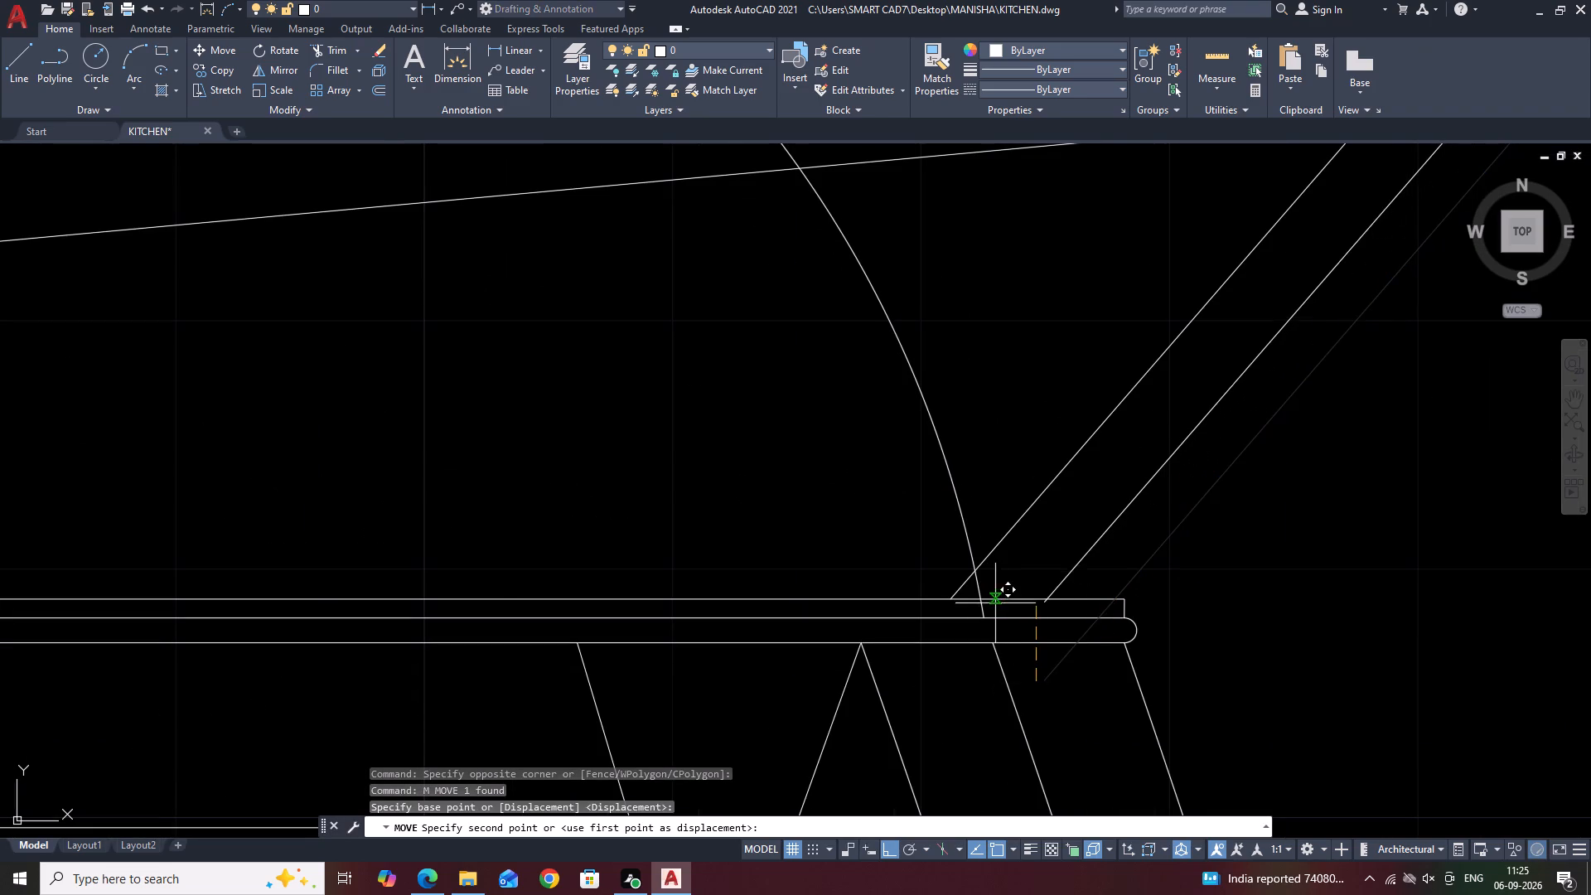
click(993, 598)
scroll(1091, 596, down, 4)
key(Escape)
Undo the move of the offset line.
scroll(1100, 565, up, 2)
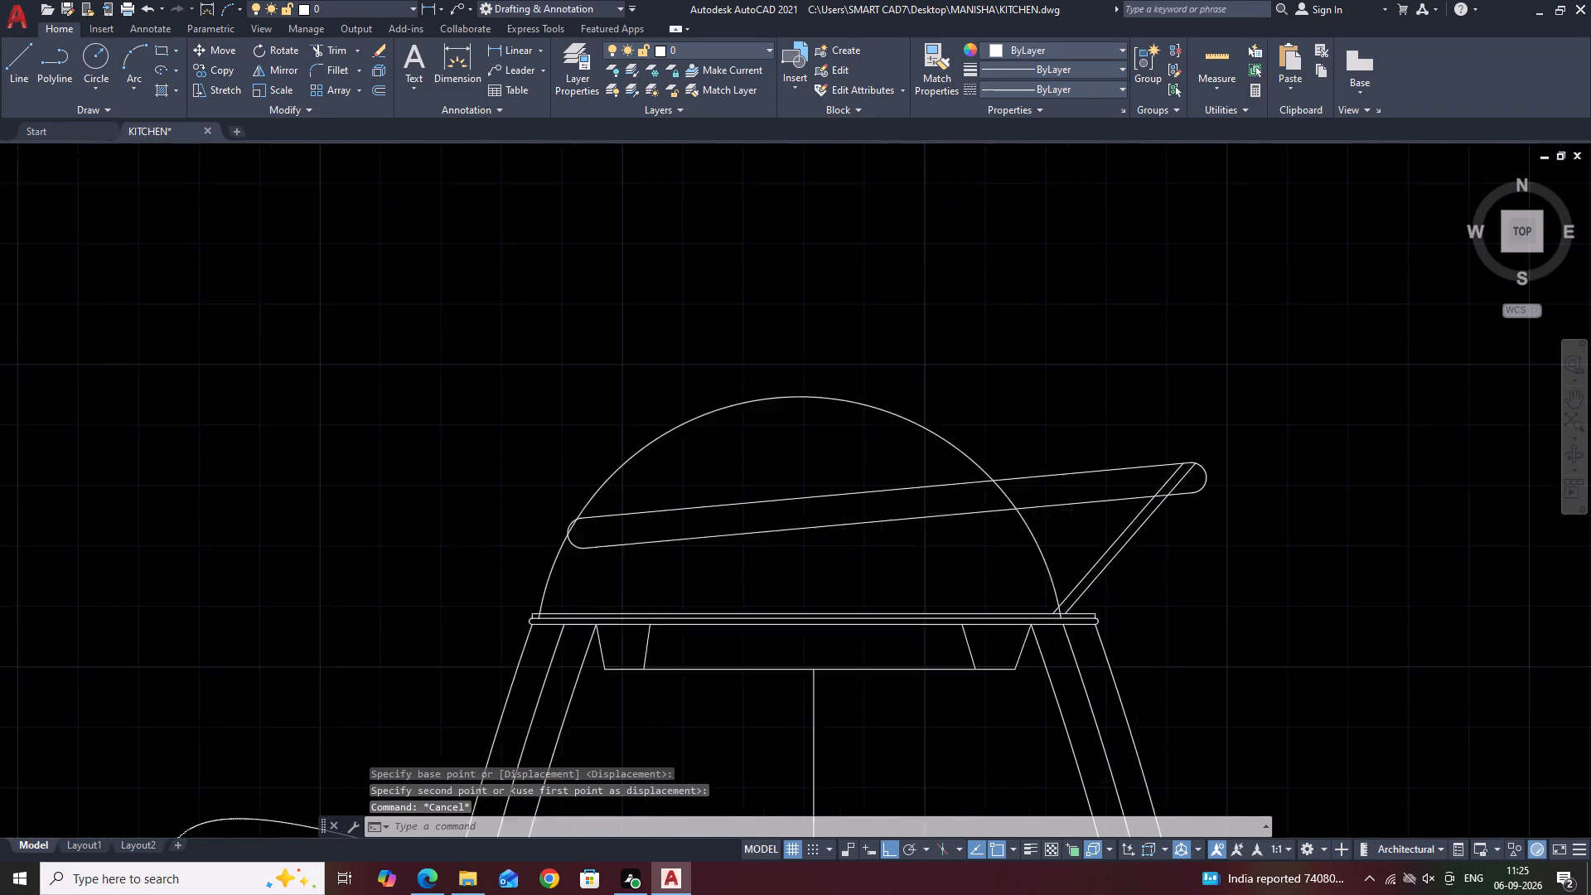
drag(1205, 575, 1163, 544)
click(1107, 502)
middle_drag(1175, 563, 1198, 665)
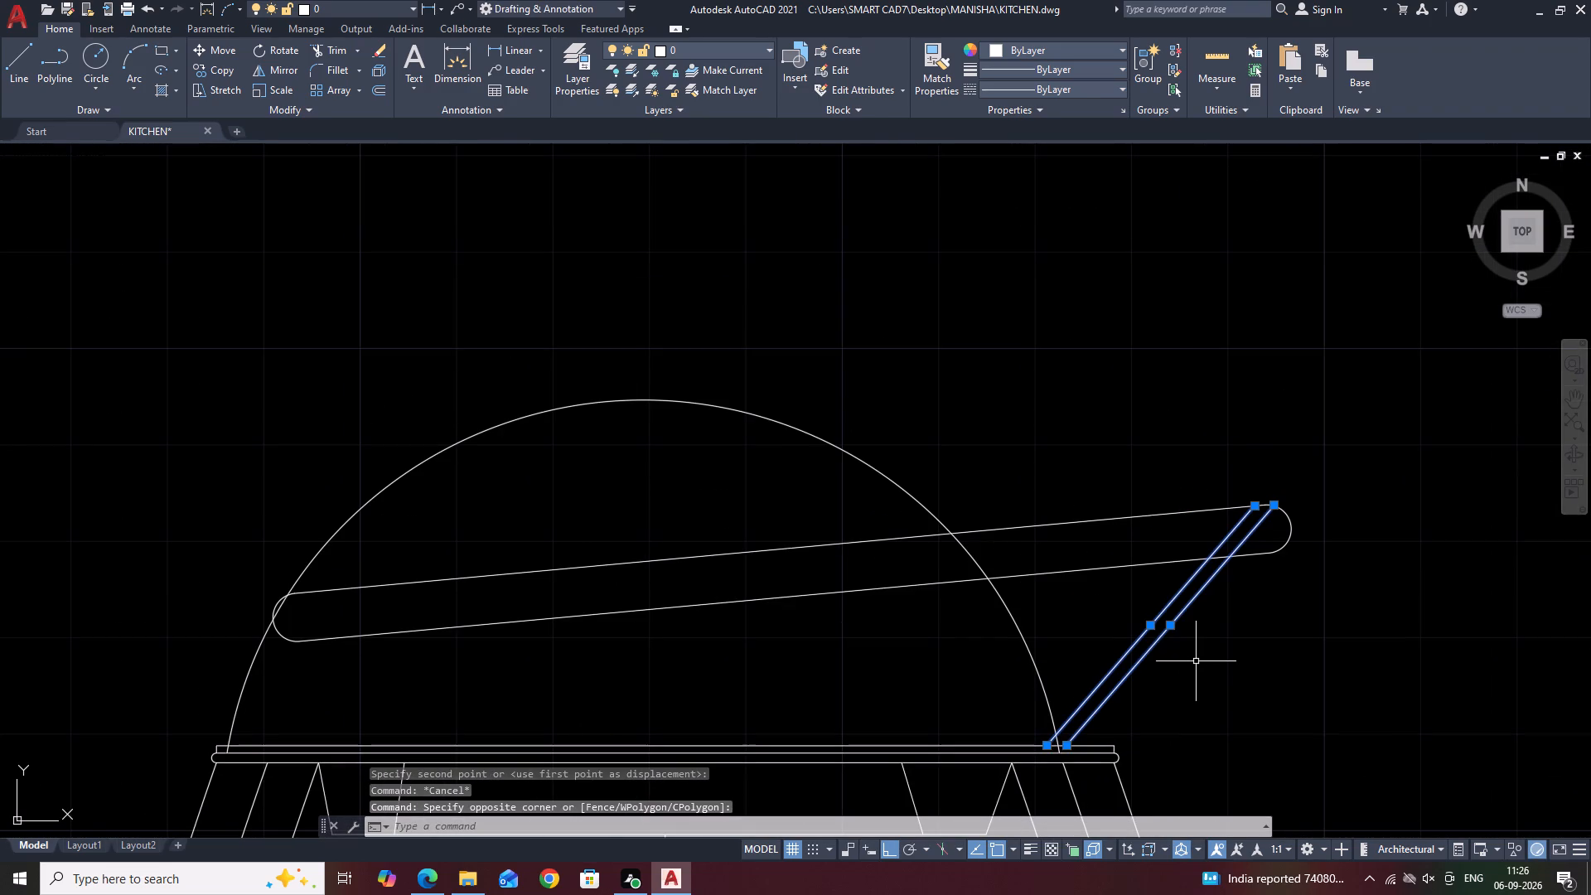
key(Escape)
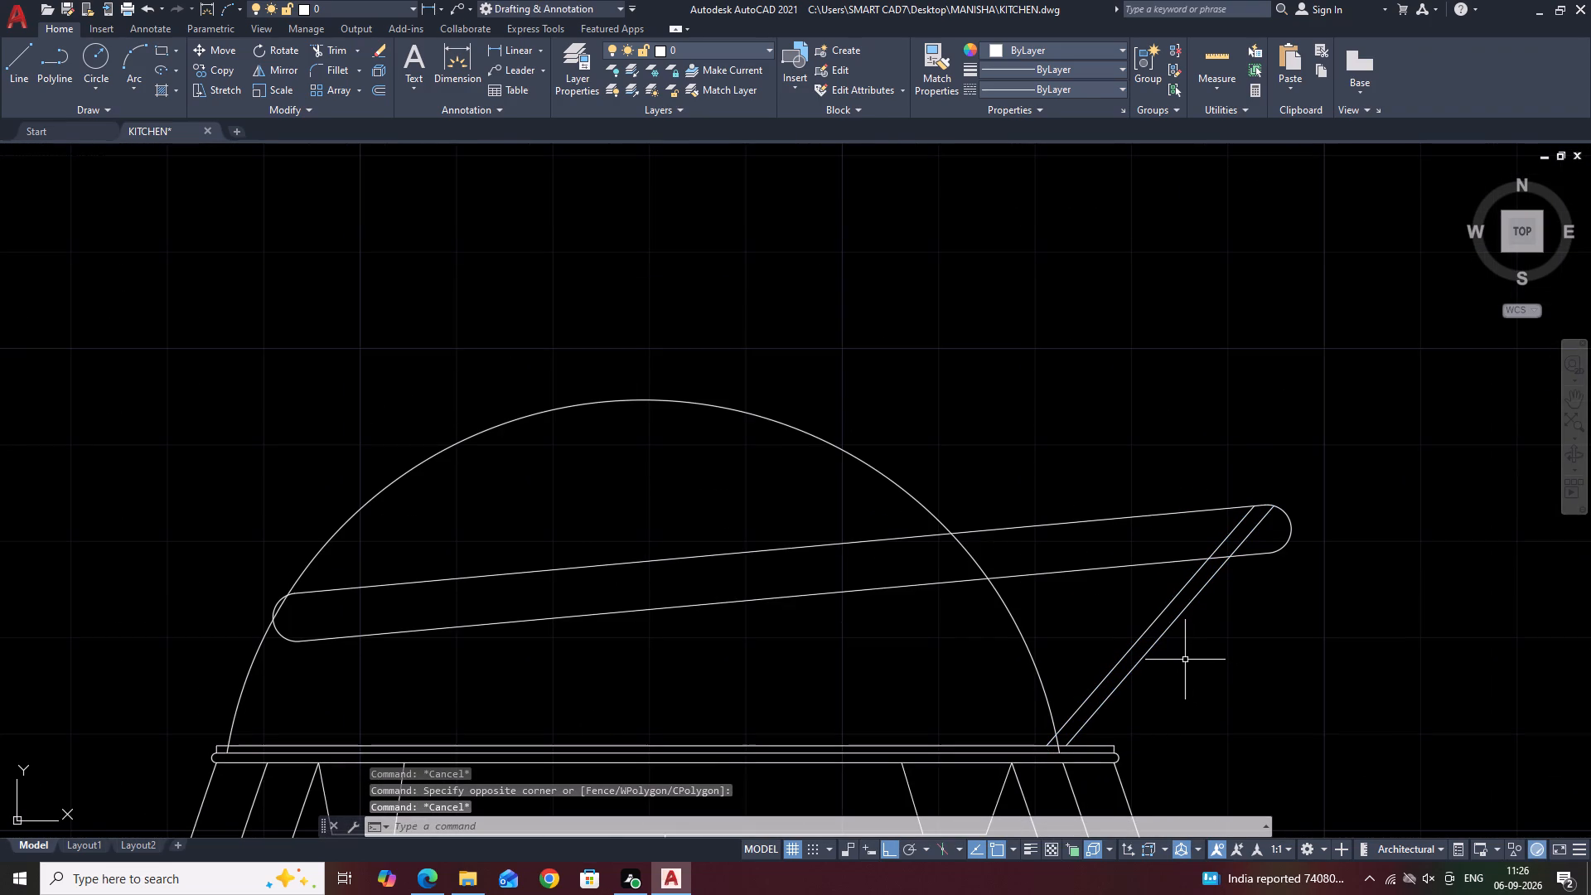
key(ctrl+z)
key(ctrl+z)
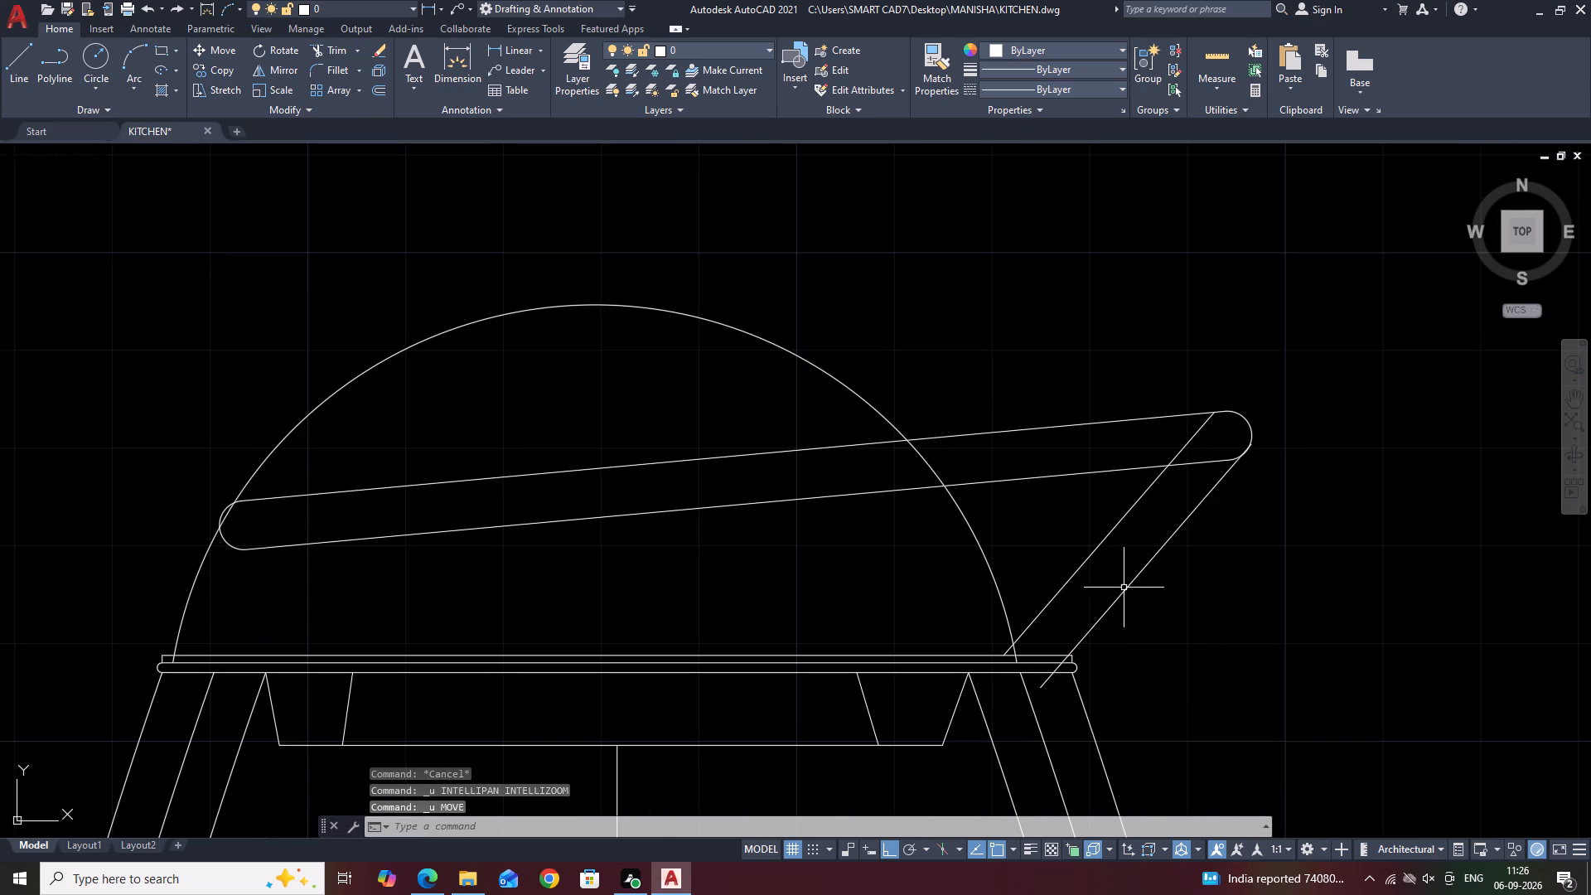
Move both steep slanted lines straight up until the right line's lower end rests on the rim's top edge.
click(1141, 597)
click(1061, 528)
middle_drag(1100, 566, 1194, 657)
key(m)
key(space)
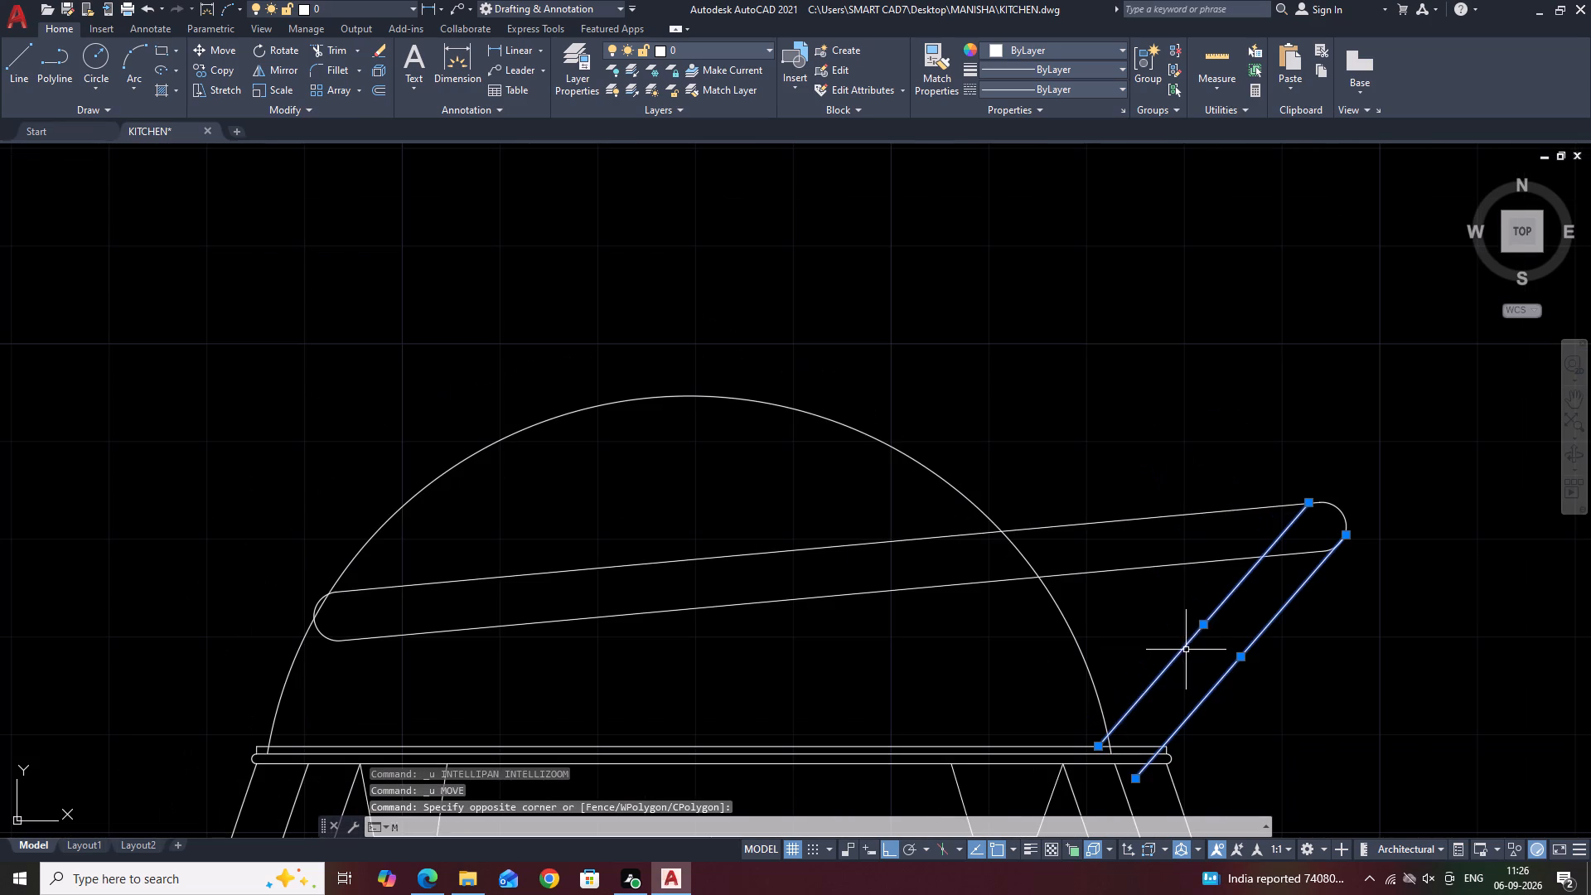
click(1139, 778)
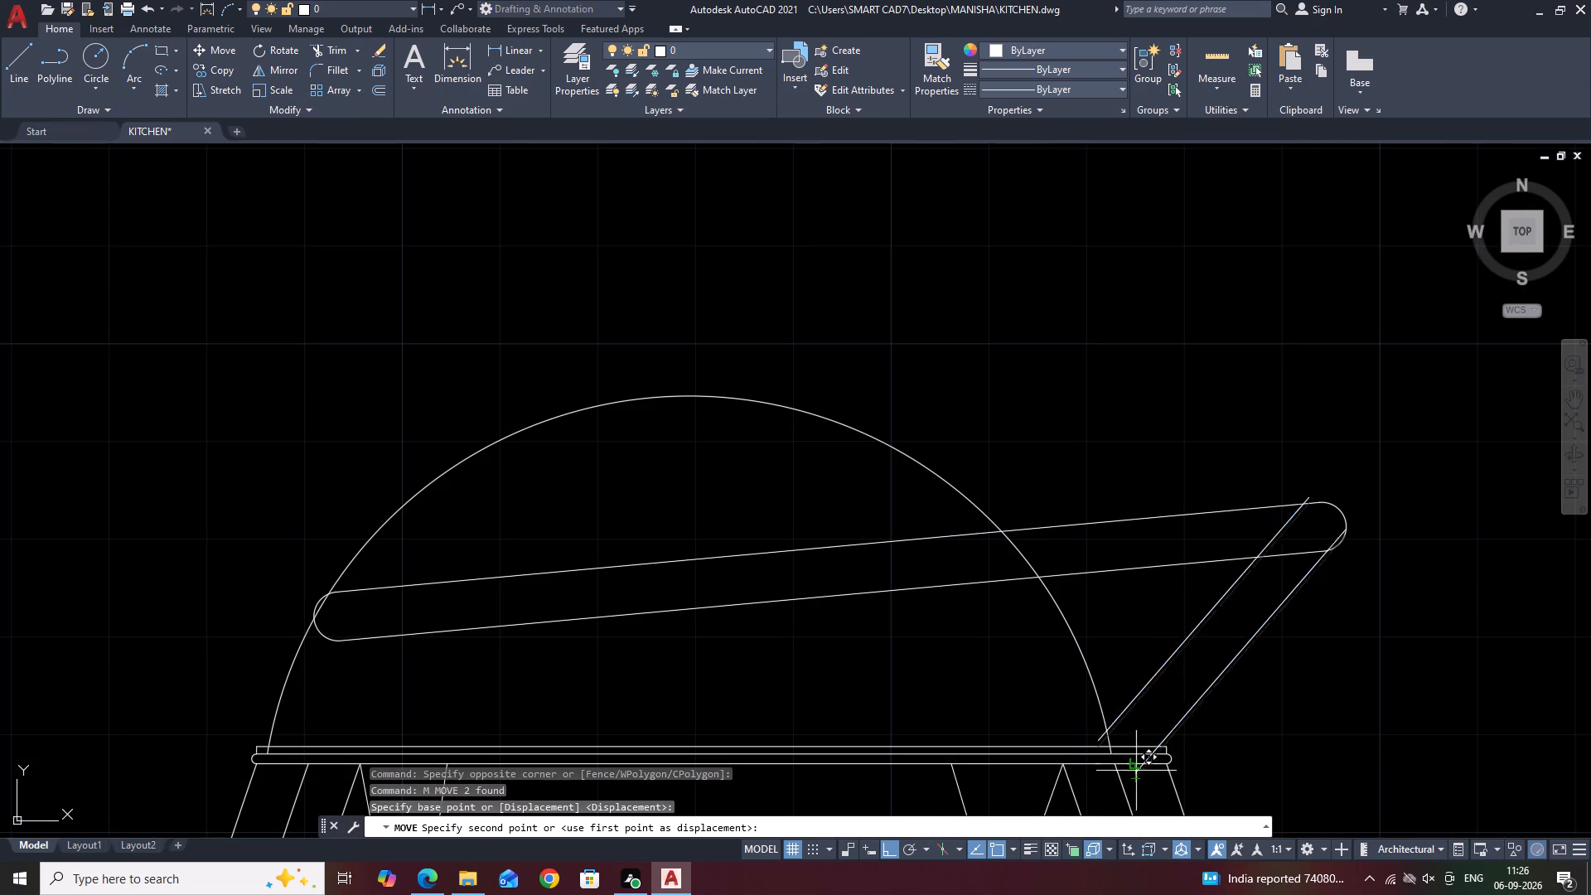
click(1139, 743)
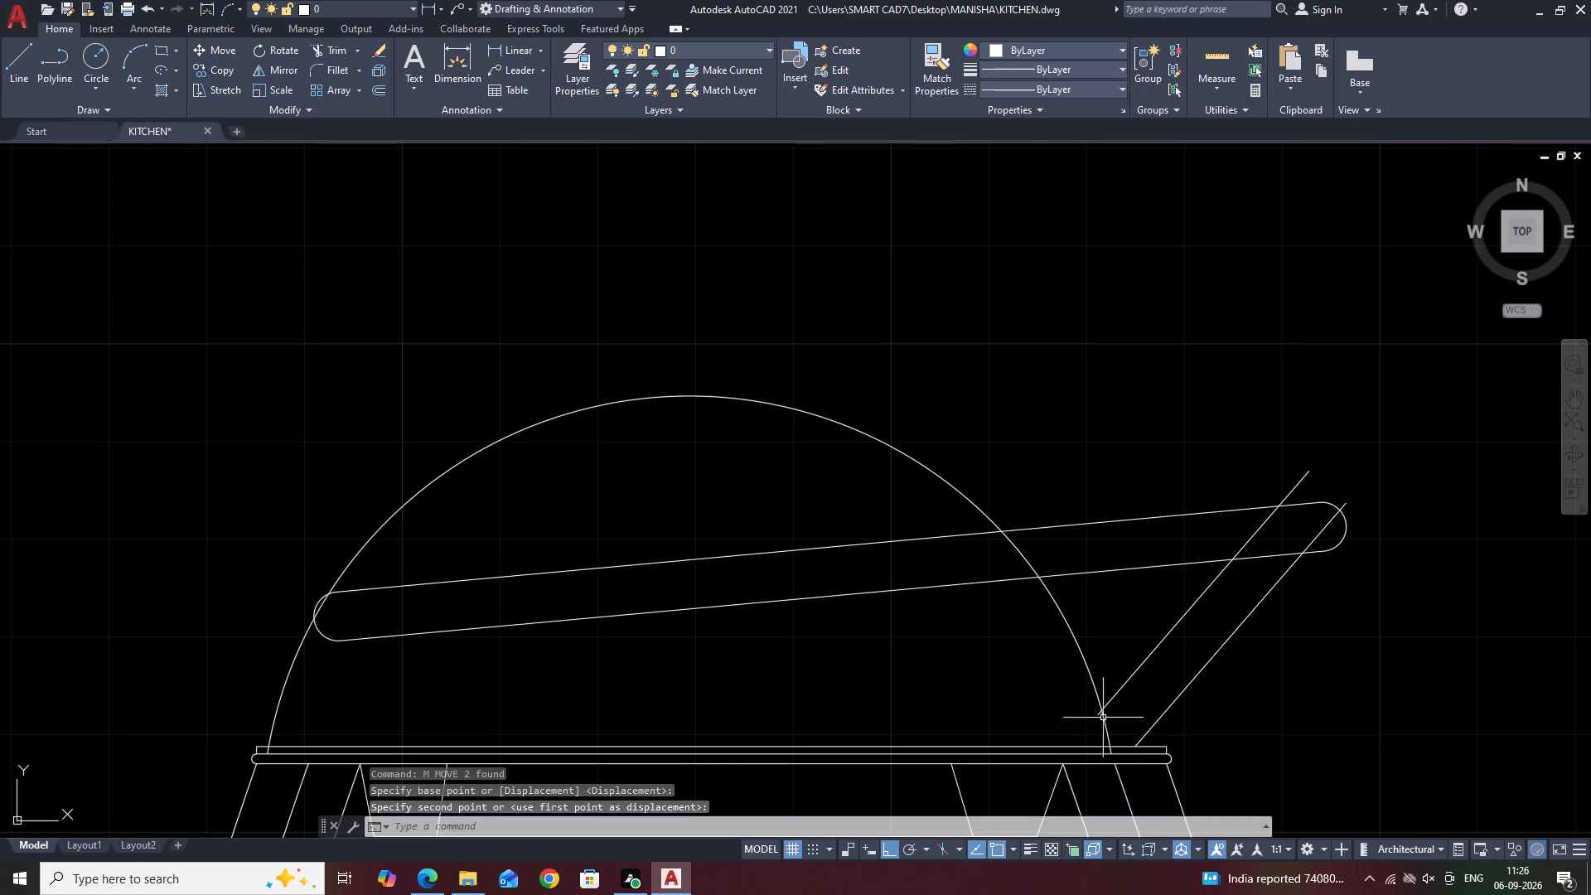
Trim both steep lines back to the bar's lower edge and trim the left line's stub inside the dome.
middle_drag(1226, 602, 1180, 656)
key(t)
key(r)
key(space)
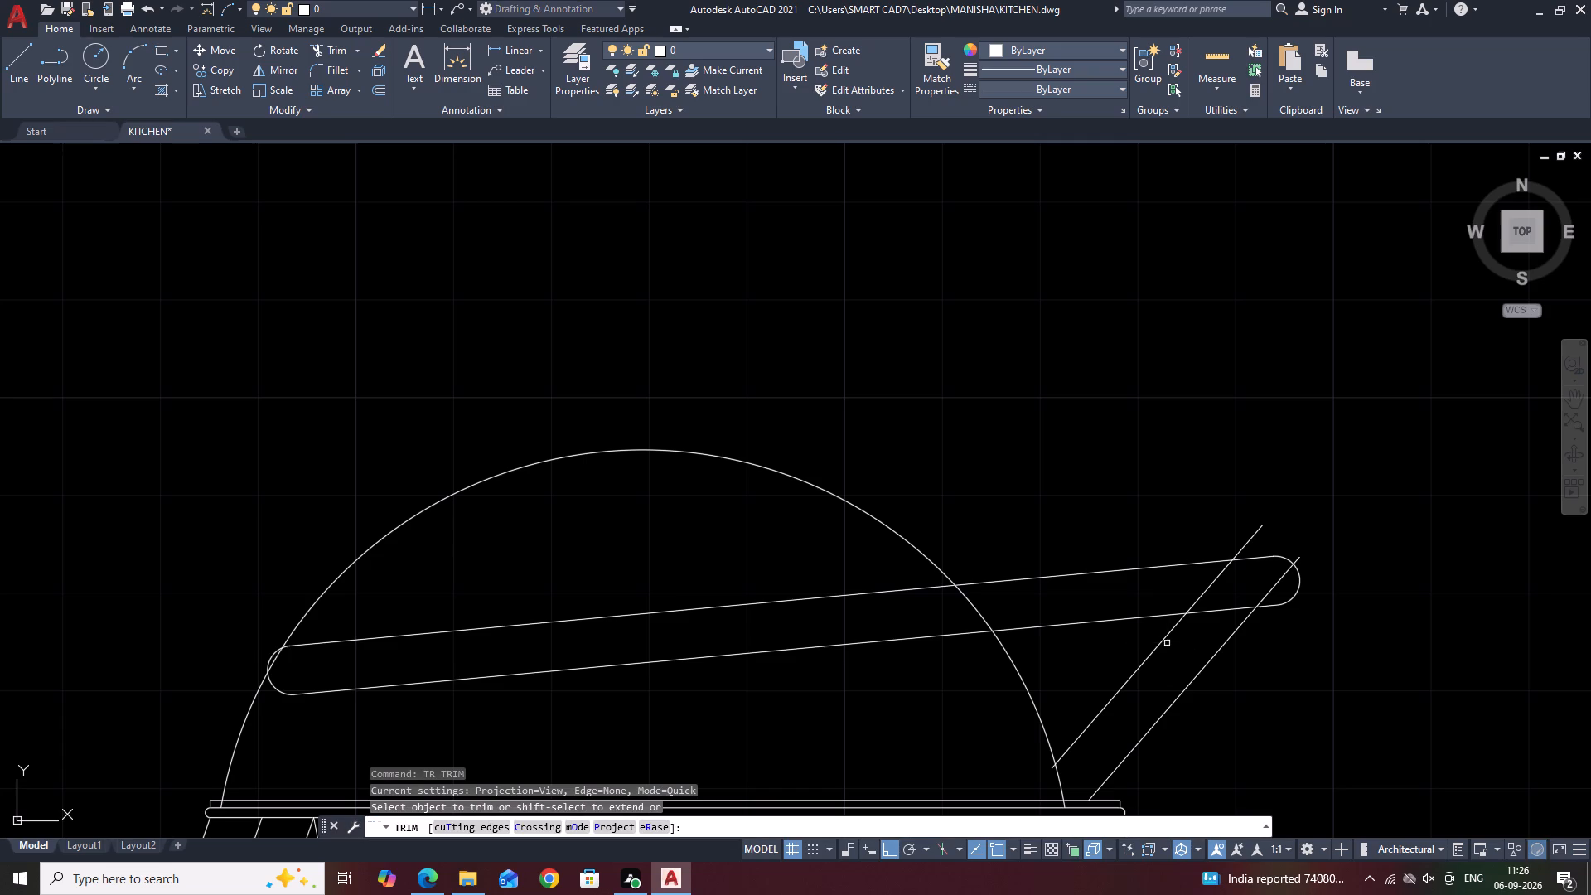
click(1264, 528)
click(1240, 511)
click(1317, 576)
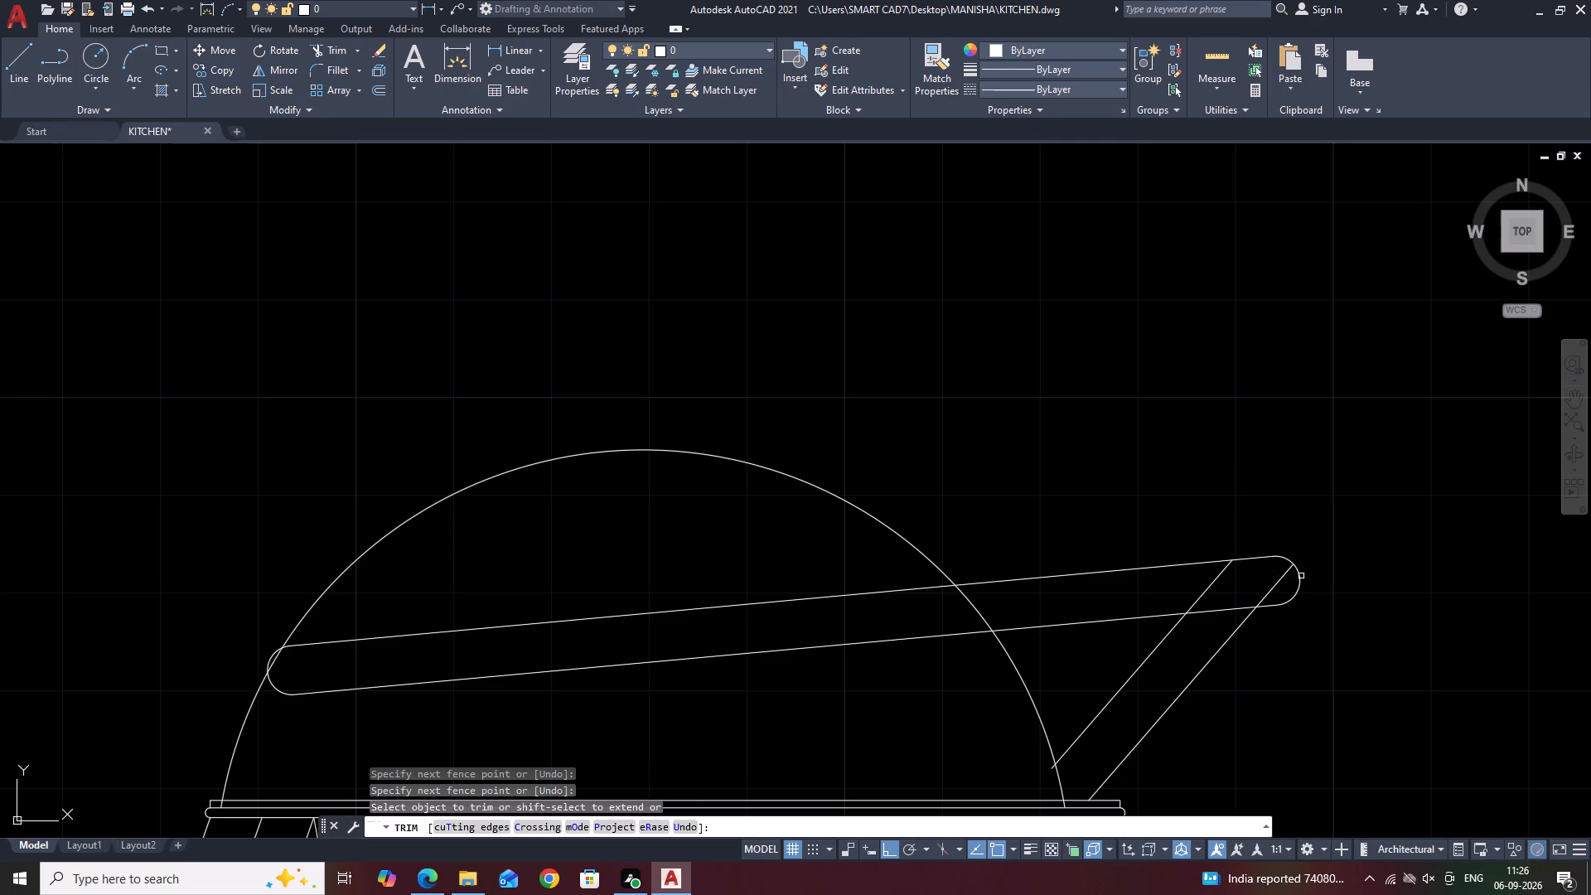
click(1274, 591)
click(1212, 582)
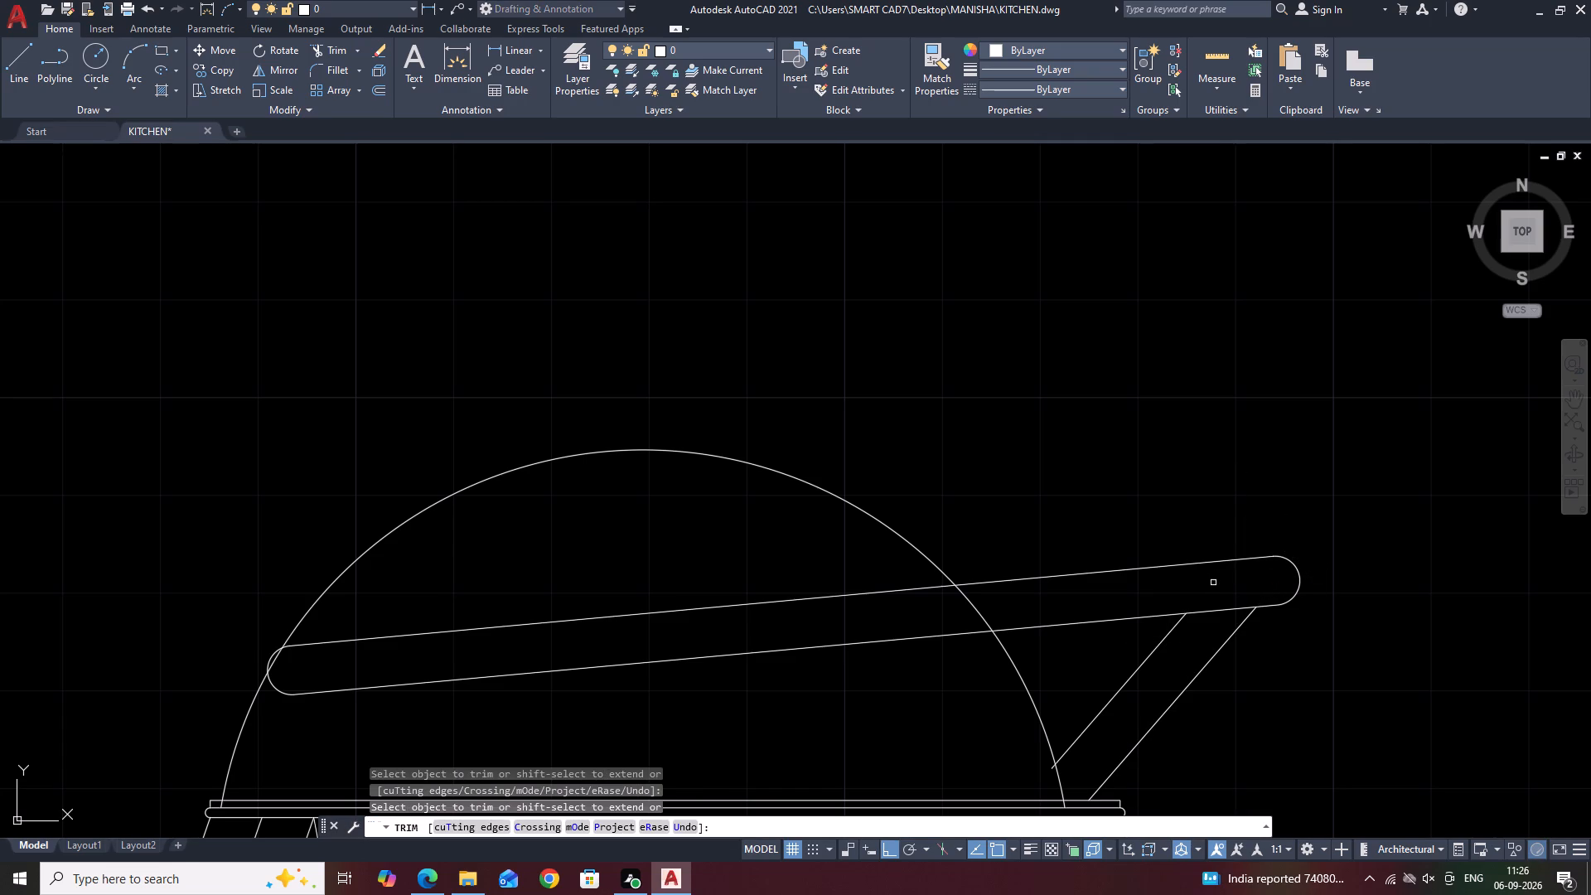
scroll(1068, 544, down, 2)
scroll(1052, 636, up, 5)
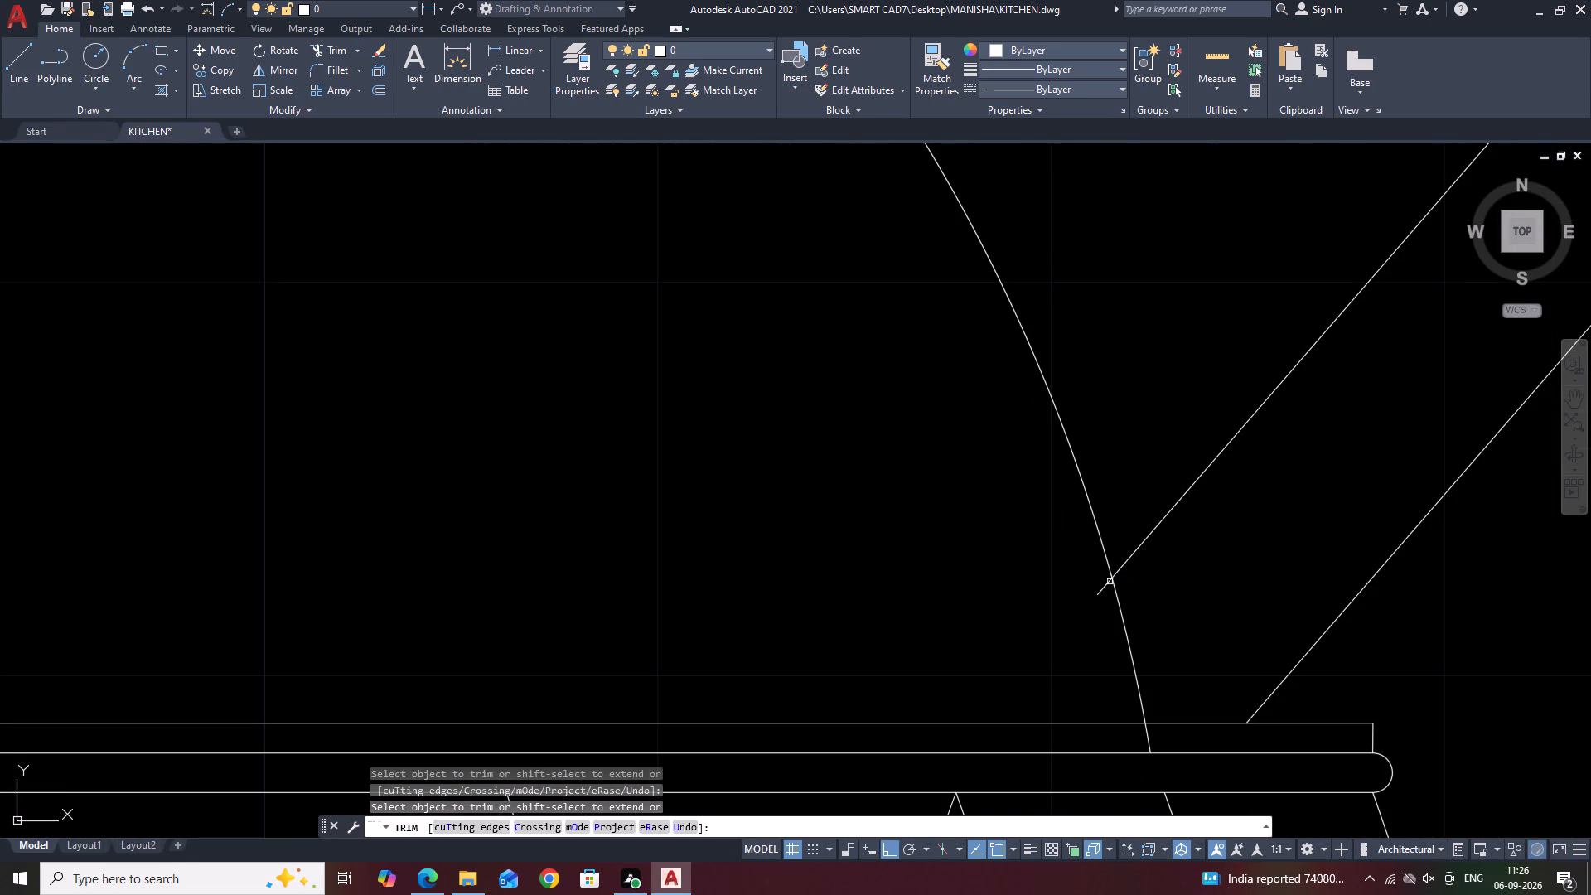
click(1103, 587)
key(Escape)
scroll(887, 573, down, 4)
middle_drag(1128, 515, 1129, 606)
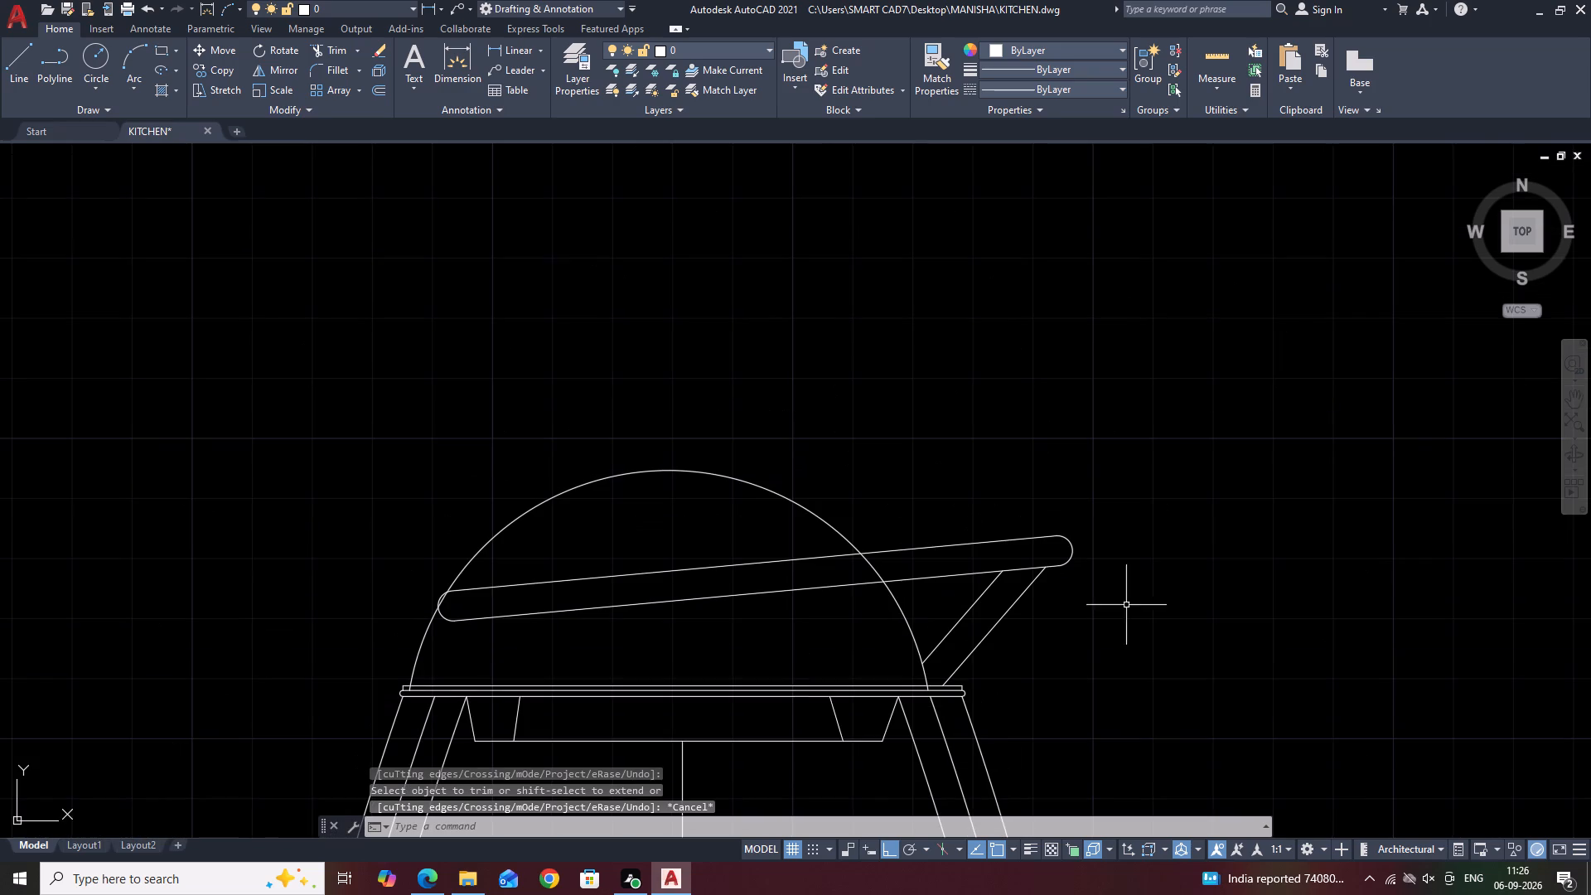
Draw a short diagonal line inside the bar from the top of its right cap down to its lower edge.
scroll(1013, 594, up, 2)
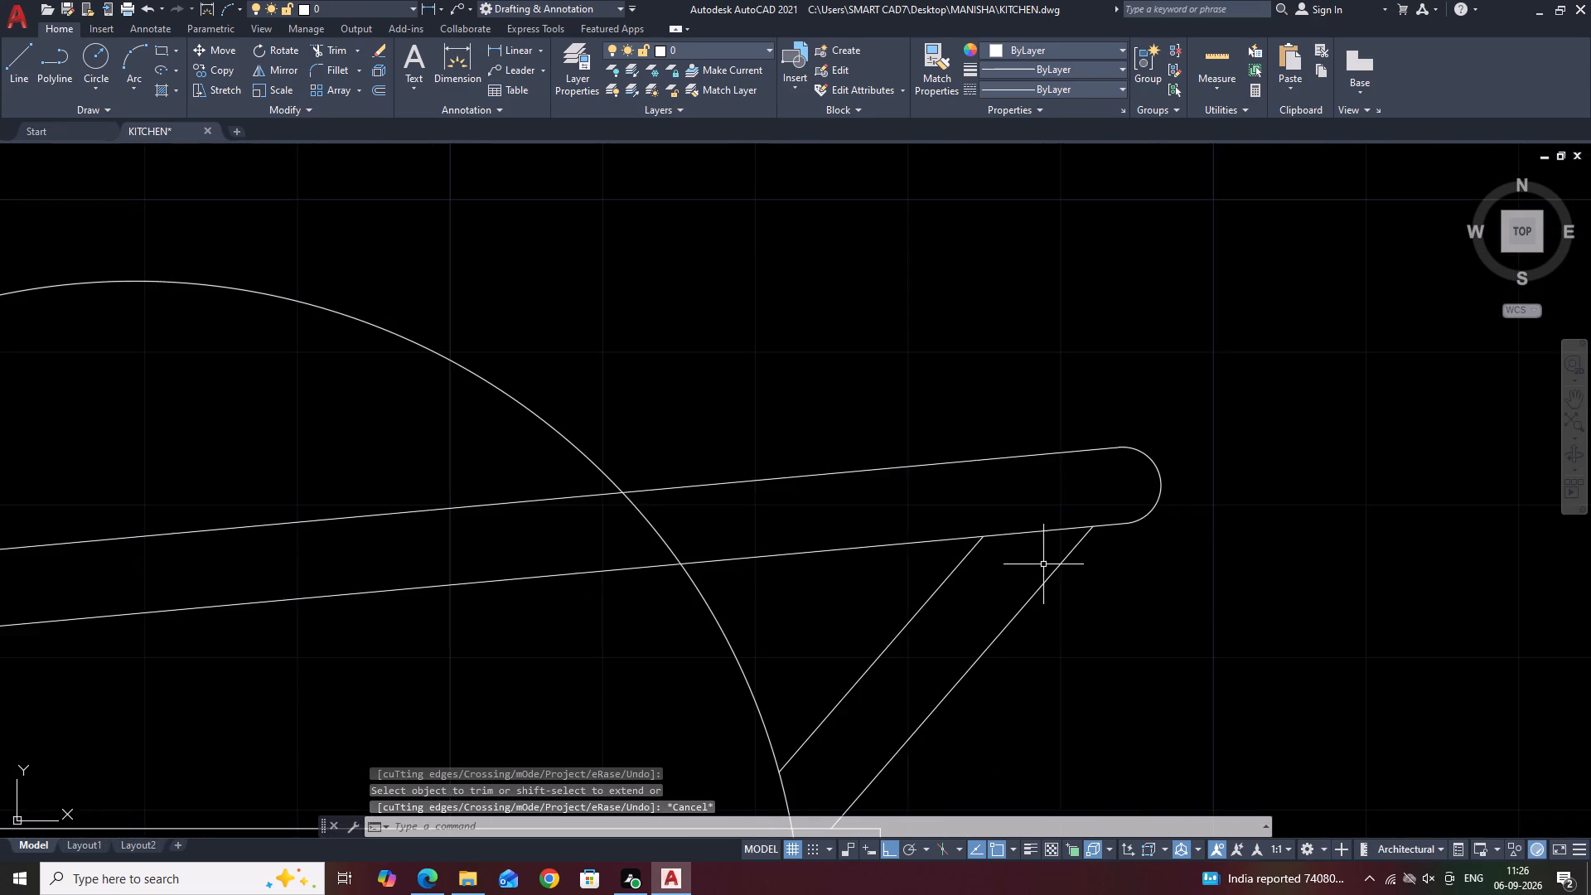
middle_drag(1048, 559, 1019, 653)
key(l)
key(space)
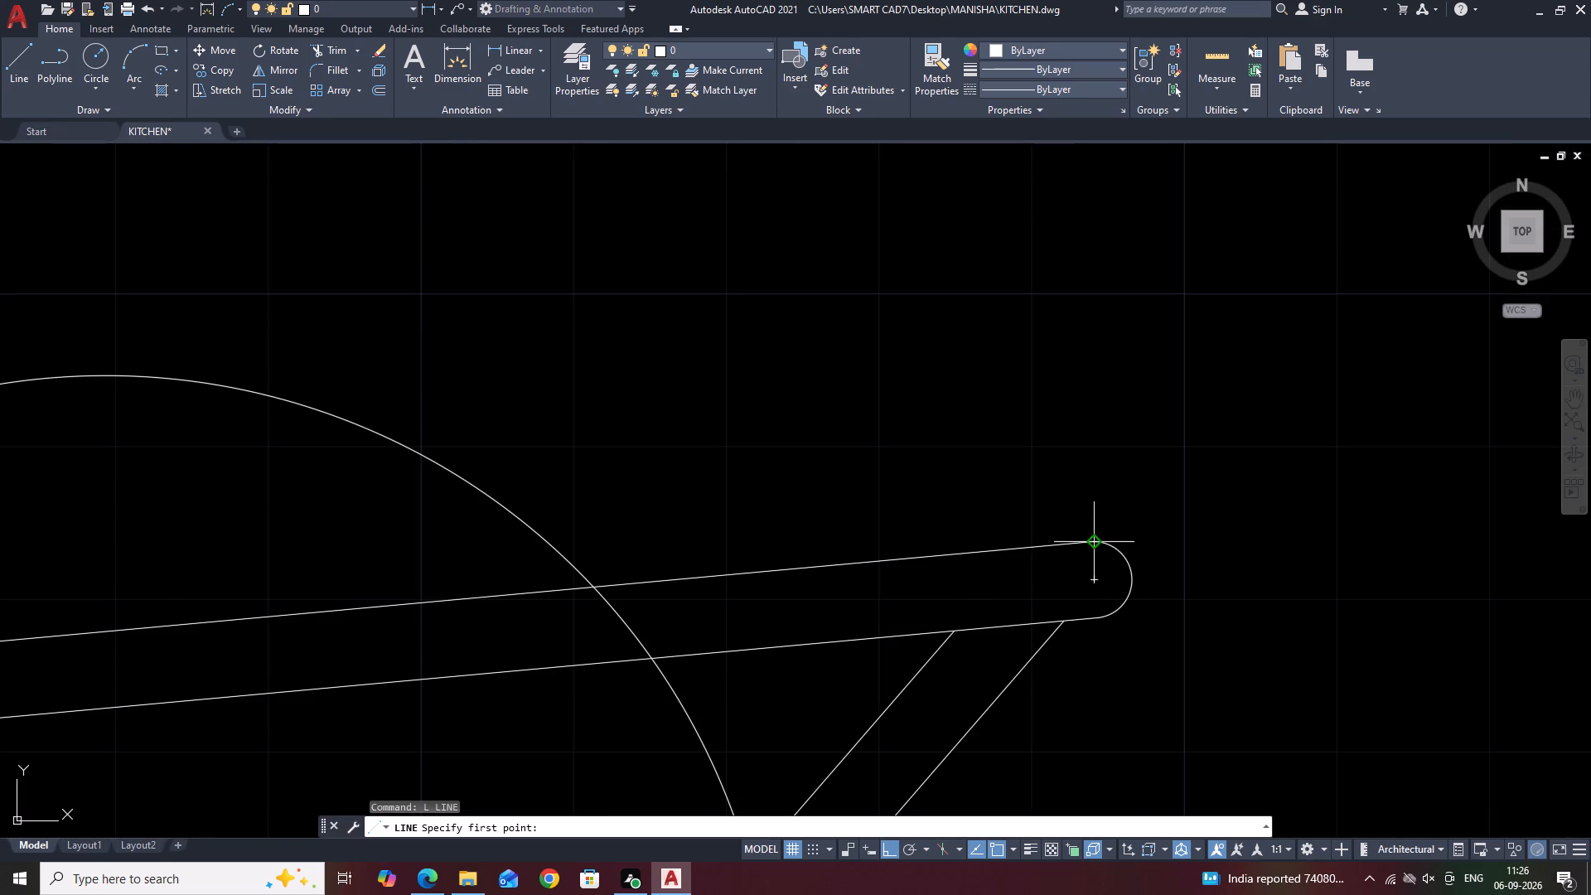
click(1091, 541)
click(1018, 617)
key(Escape)
Stretch the short diagonal's lower end to the point where the left steep line meets the bar's lower edge.
scroll(1124, 536, down, 4)
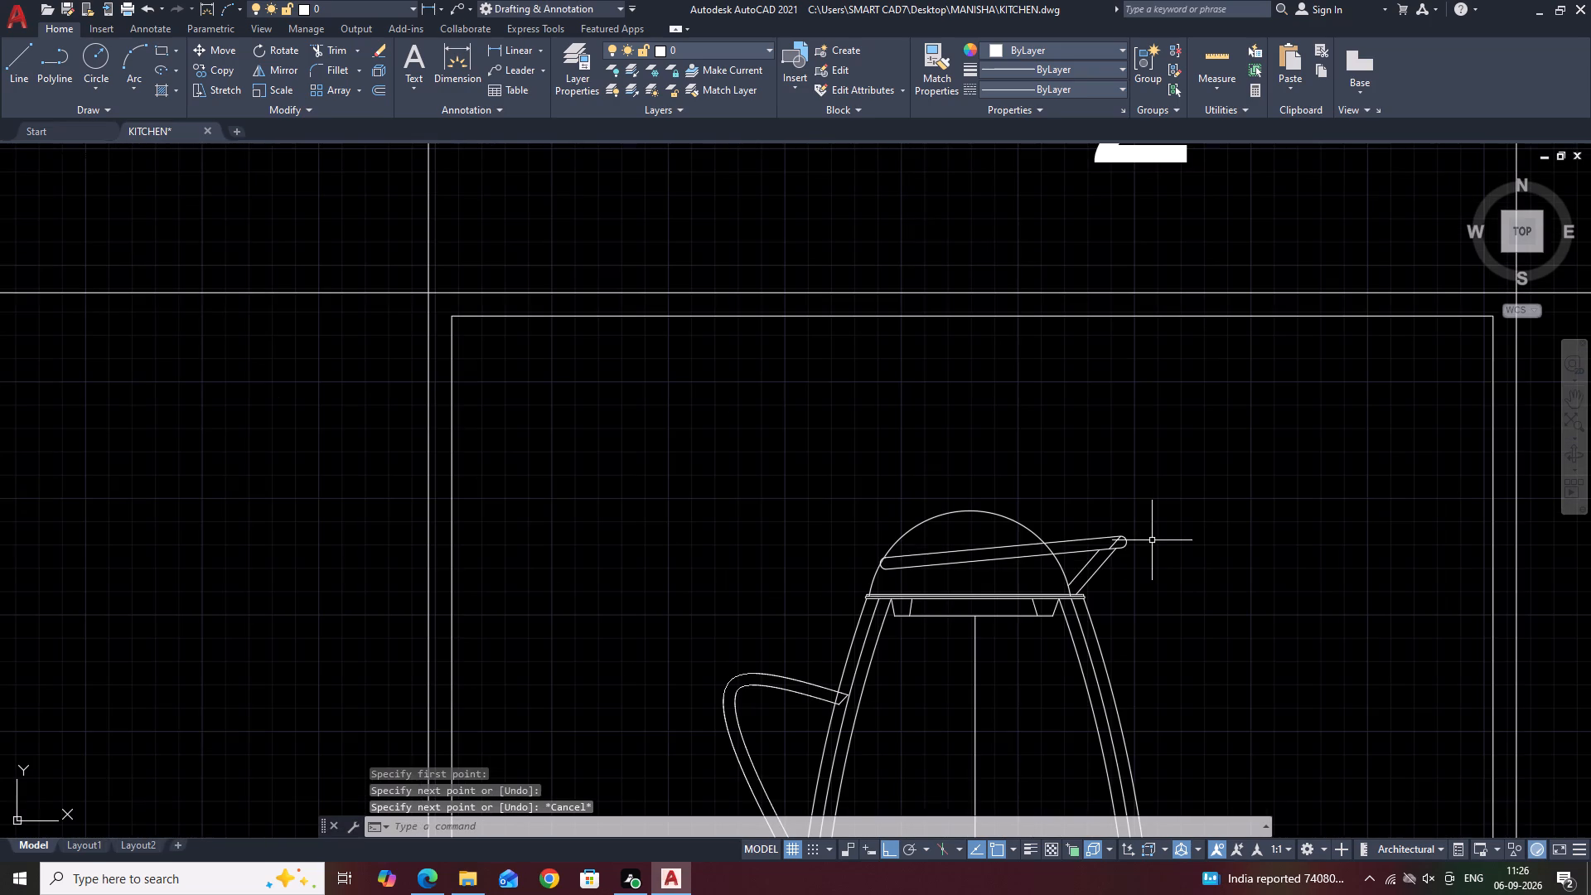
middle_drag(1219, 533, 1062, 624)
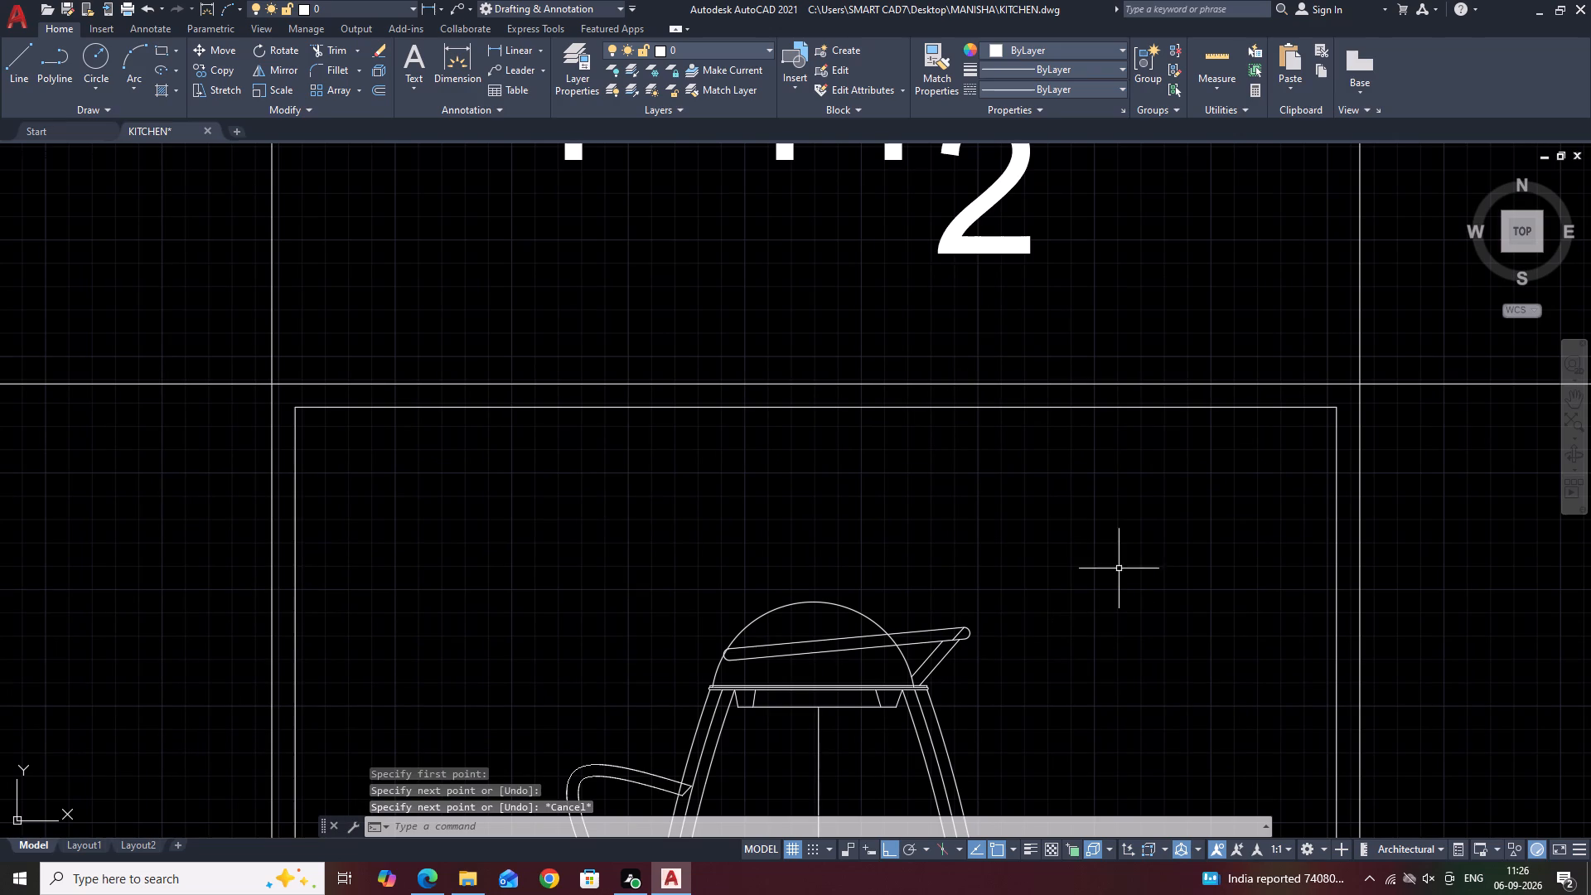
scroll(964, 614, up, 2)
click(944, 665)
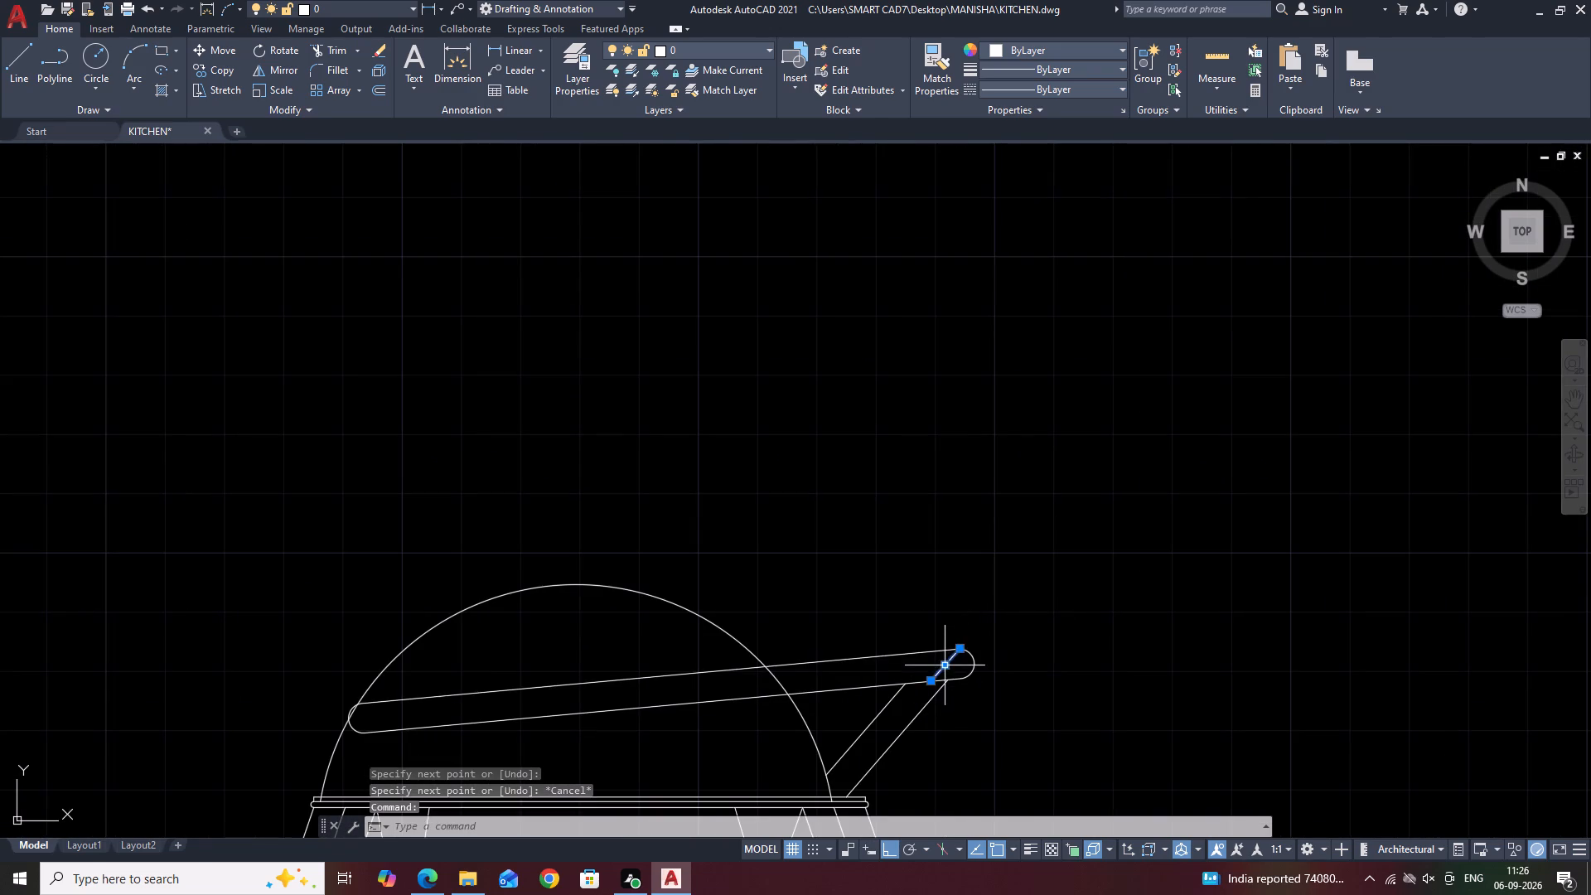
scroll(942, 672, up, 3)
click(890, 709)
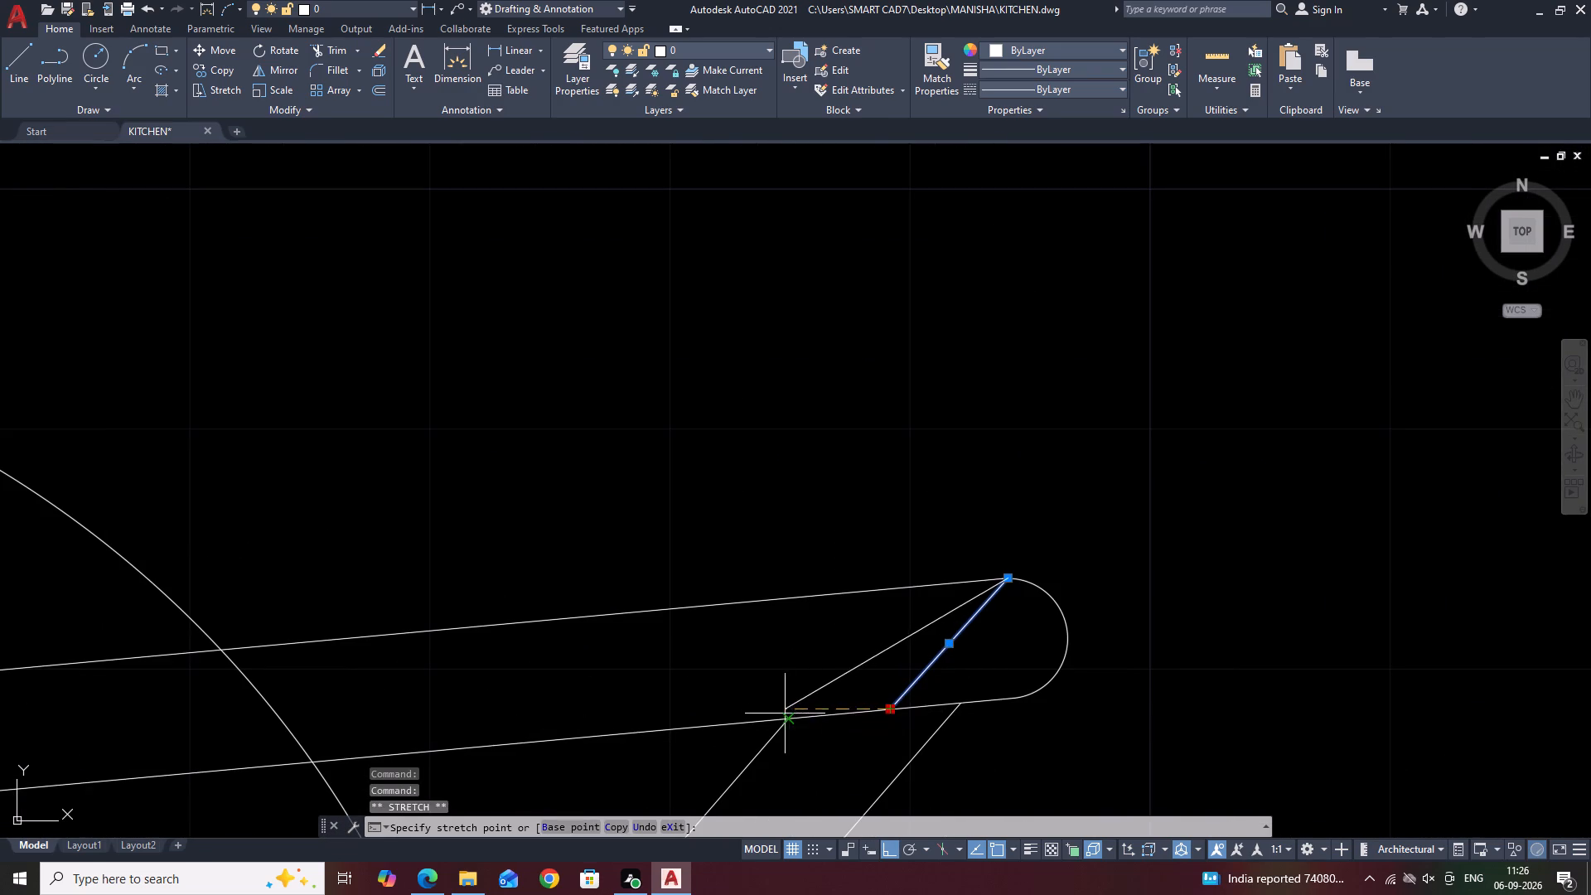
click(784, 718)
key(Escape)
scroll(1047, 627, down, 3)
scroll(1164, 533, down, 2)
middle_drag(1200, 532, 1180, 532)
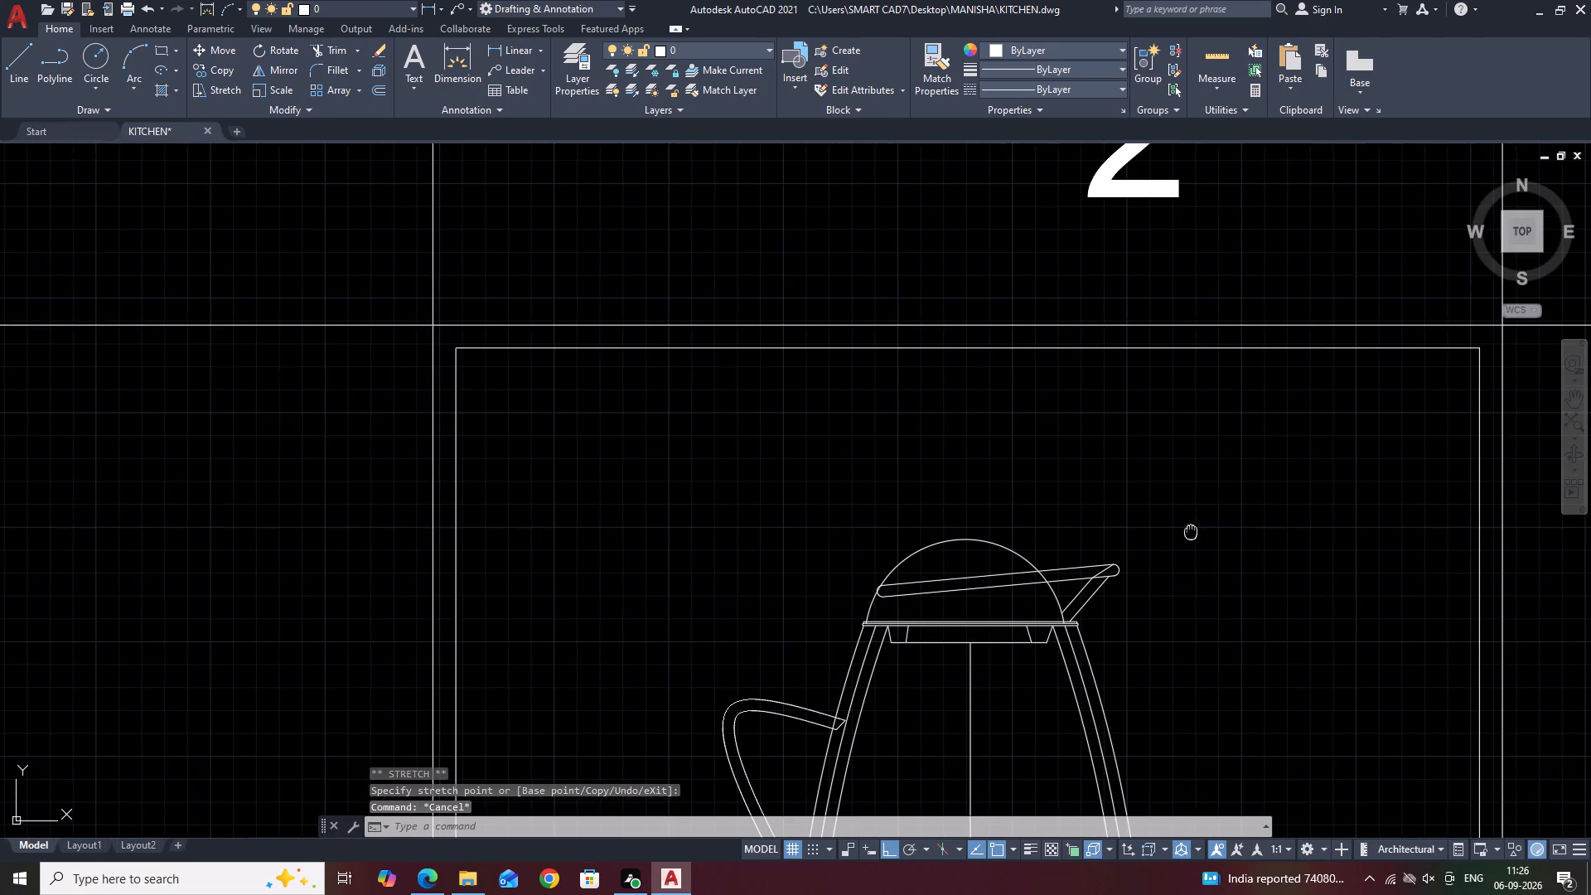
Draw a small three-point arc just inside the upper left of the lid's dome as a highlight.
middle_drag(1180, 532, 1178, 532)
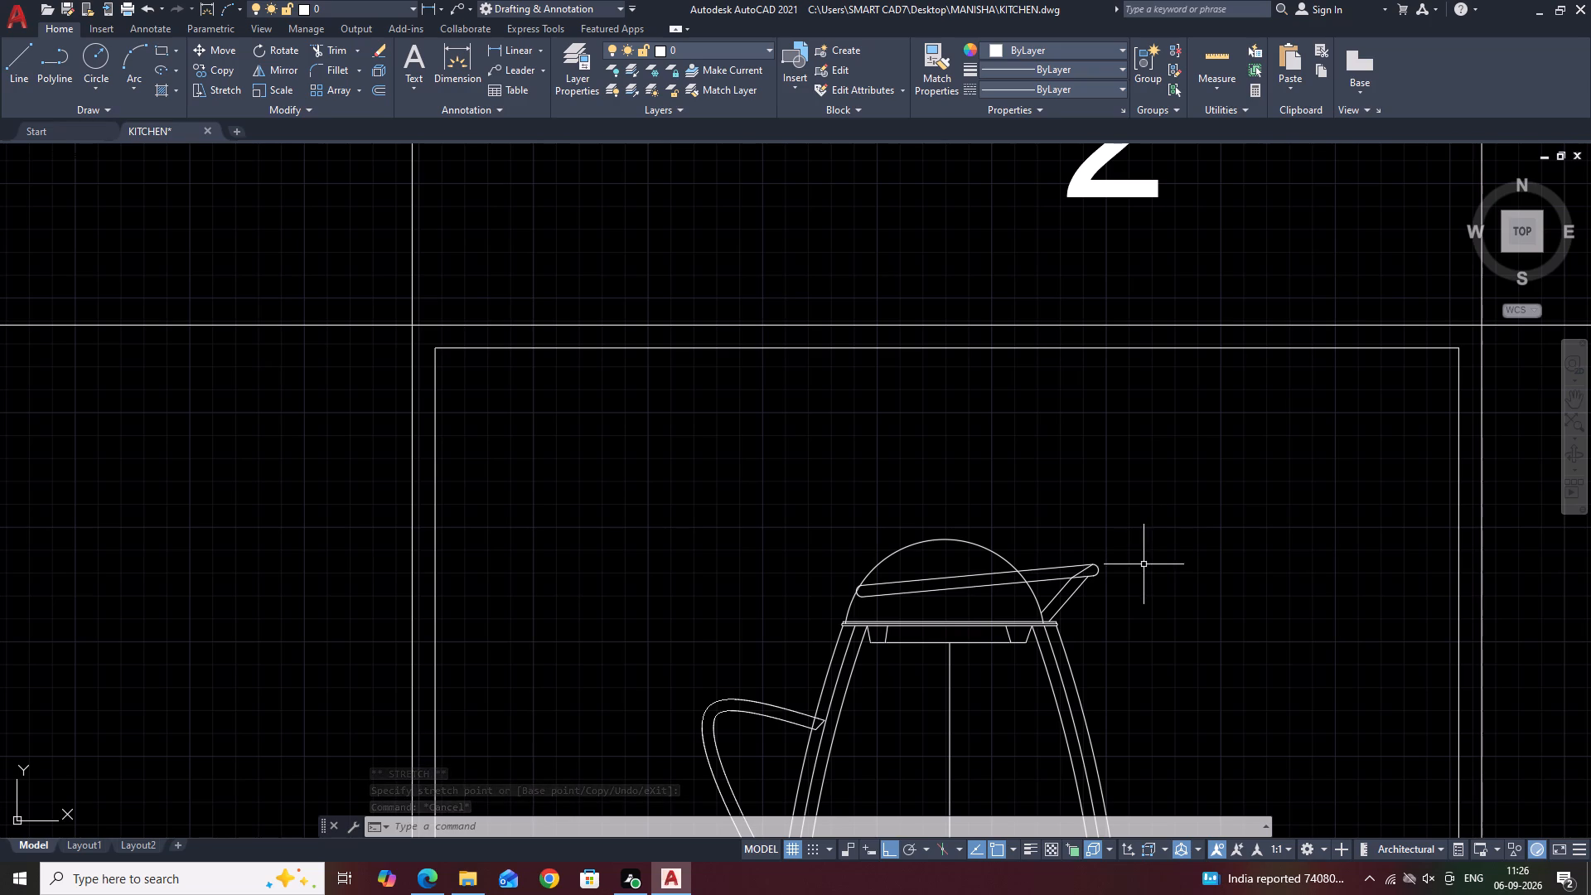
key(a)
key(space)
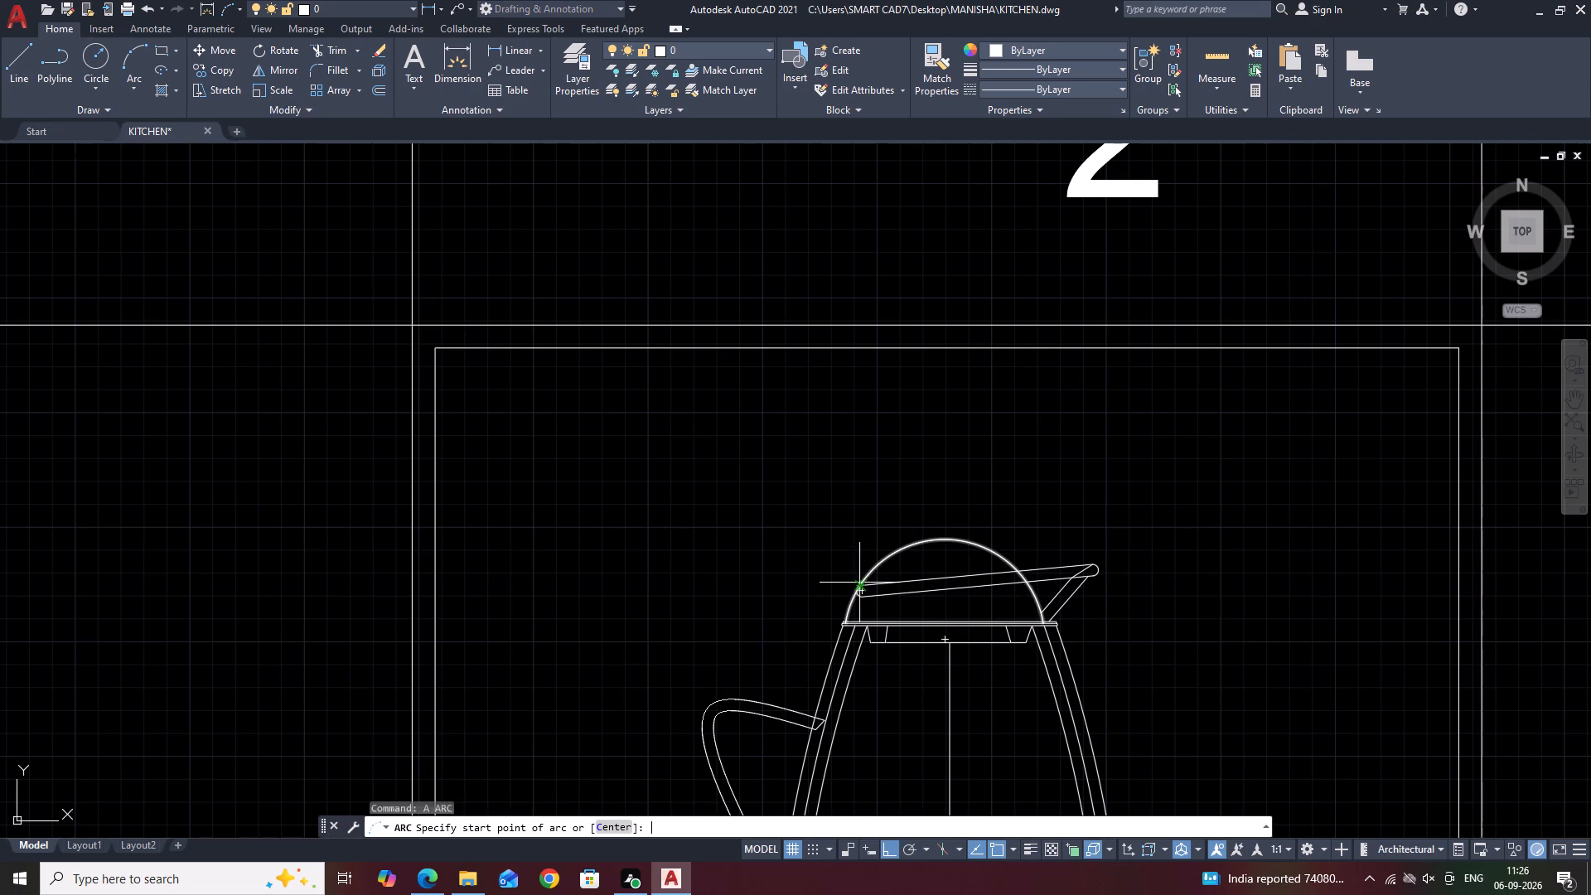
scroll(868, 577, up, 3)
click(914, 559)
click(936, 542)
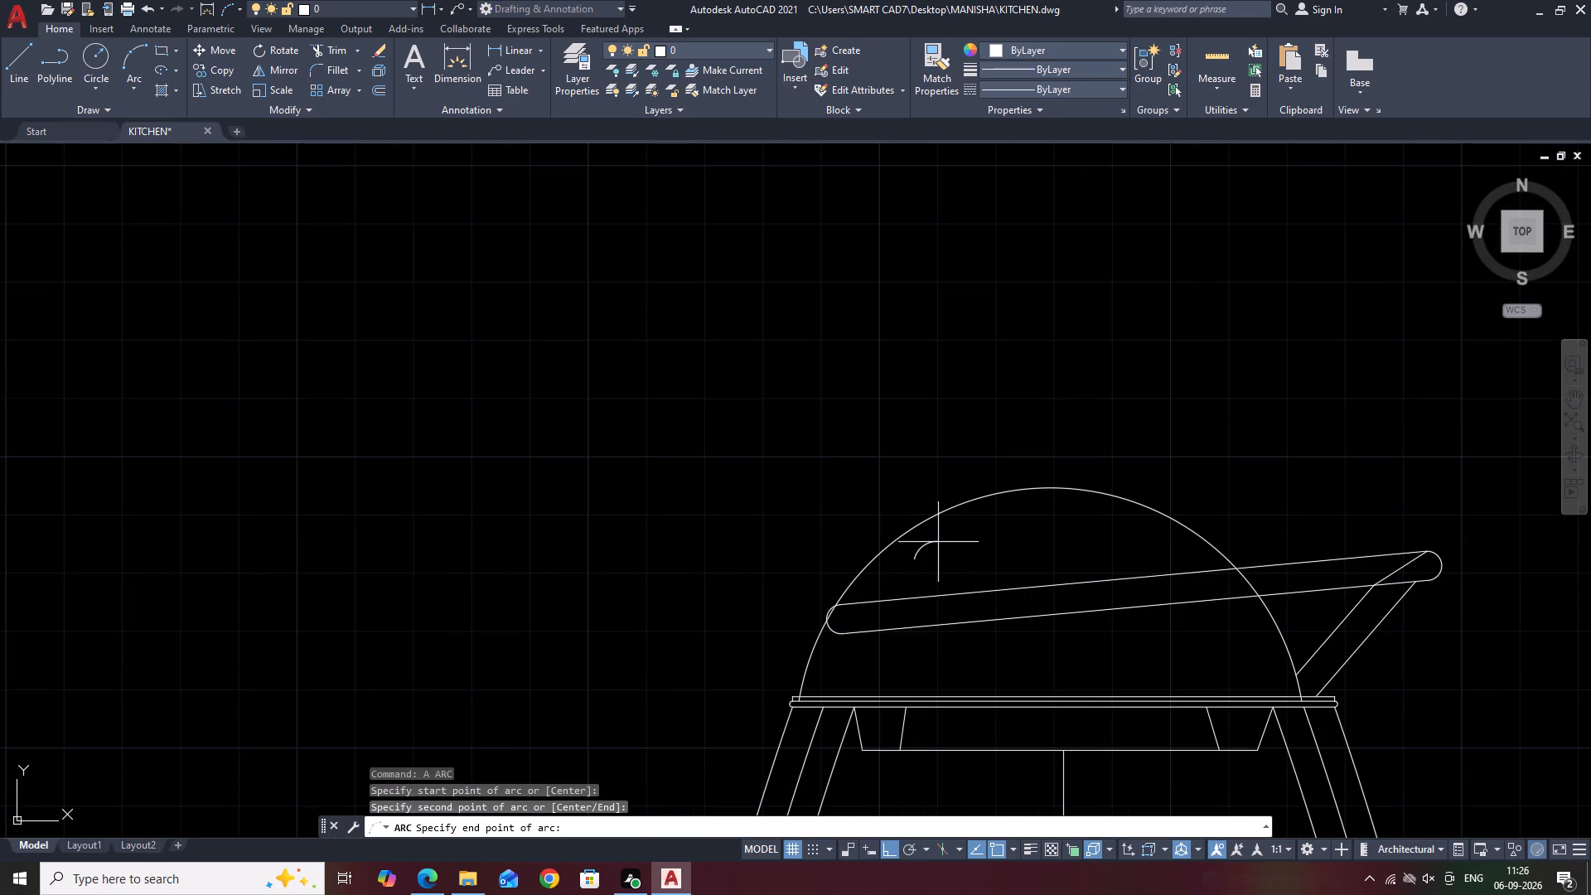
click(945, 542)
Draw a thin four-sided outline about 1" long across the dome's upper-left edge, with horizontal long sides and slanted short ends.
middle_drag(979, 451, 1013, 500)
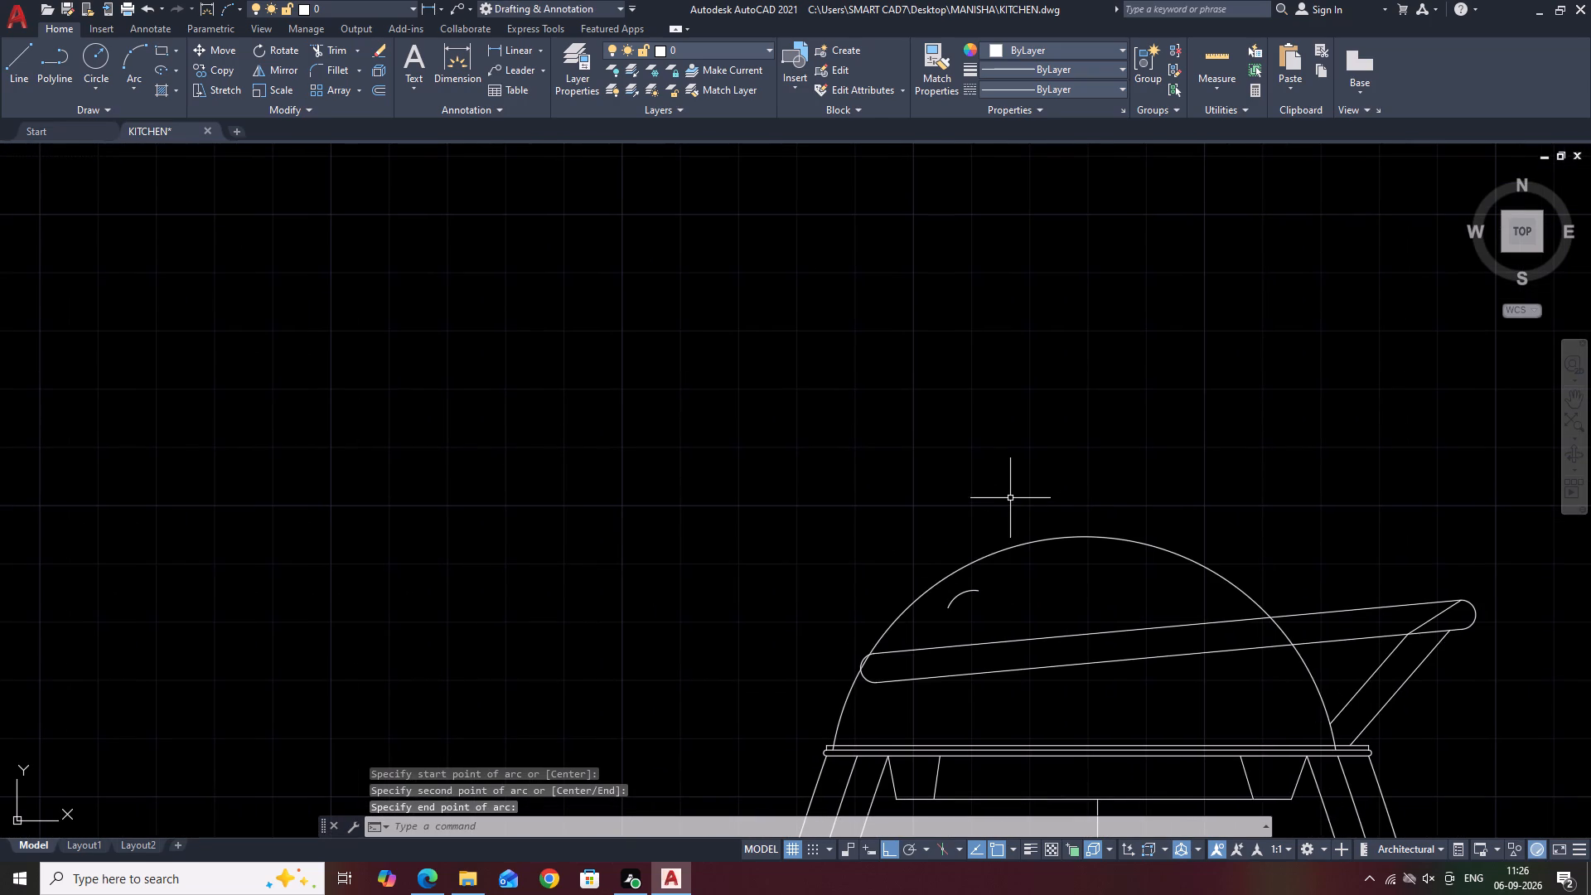
text(L)
key(space)
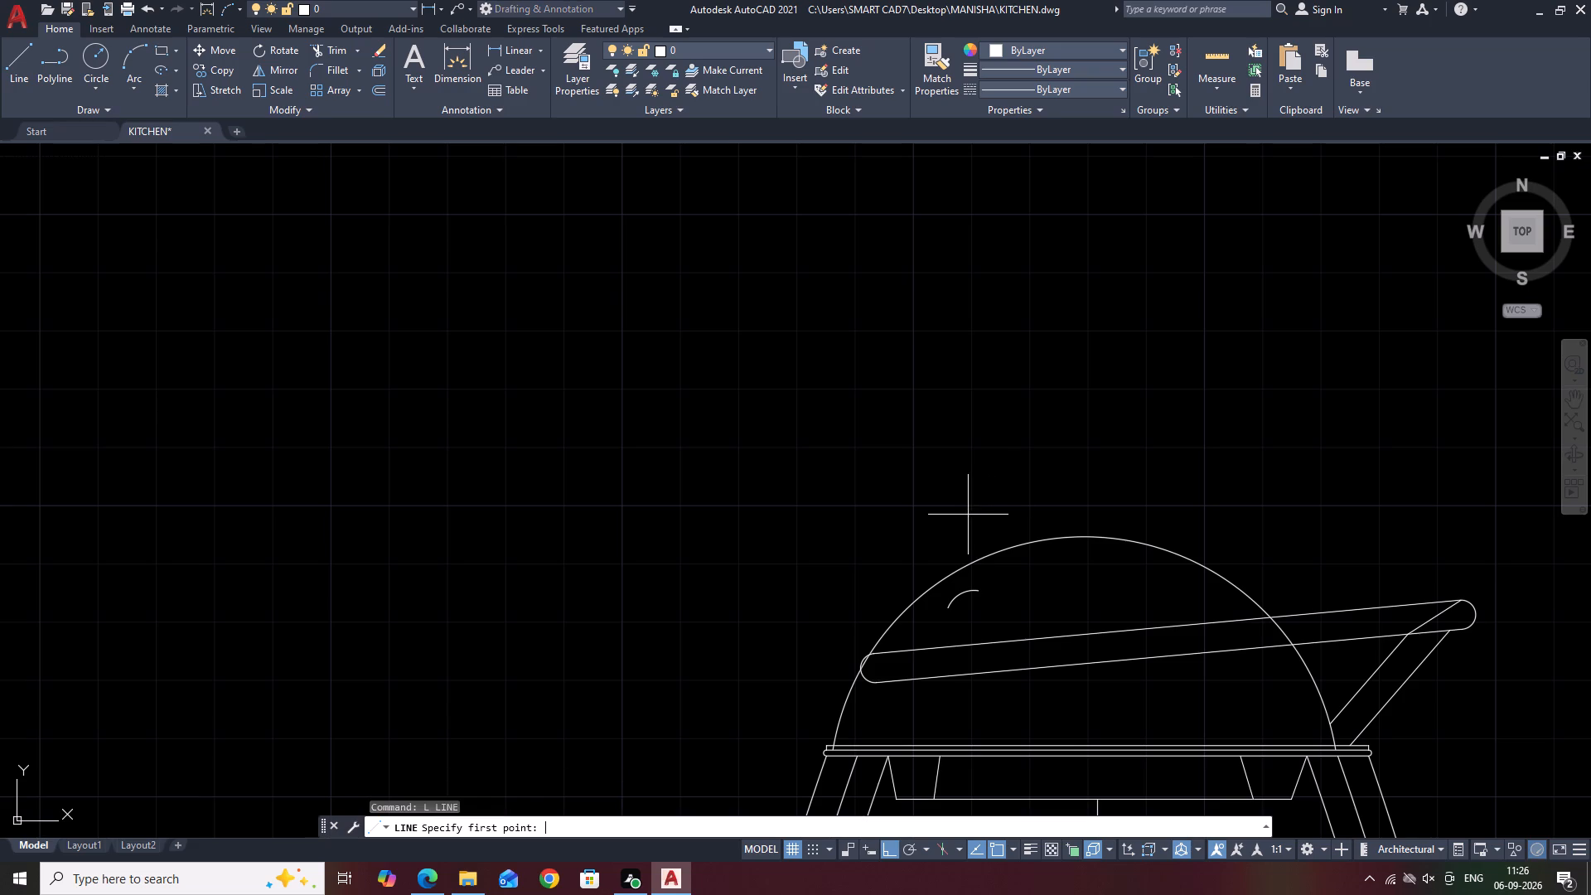
scroll(936, 569, up, 2)
click(845, 577)
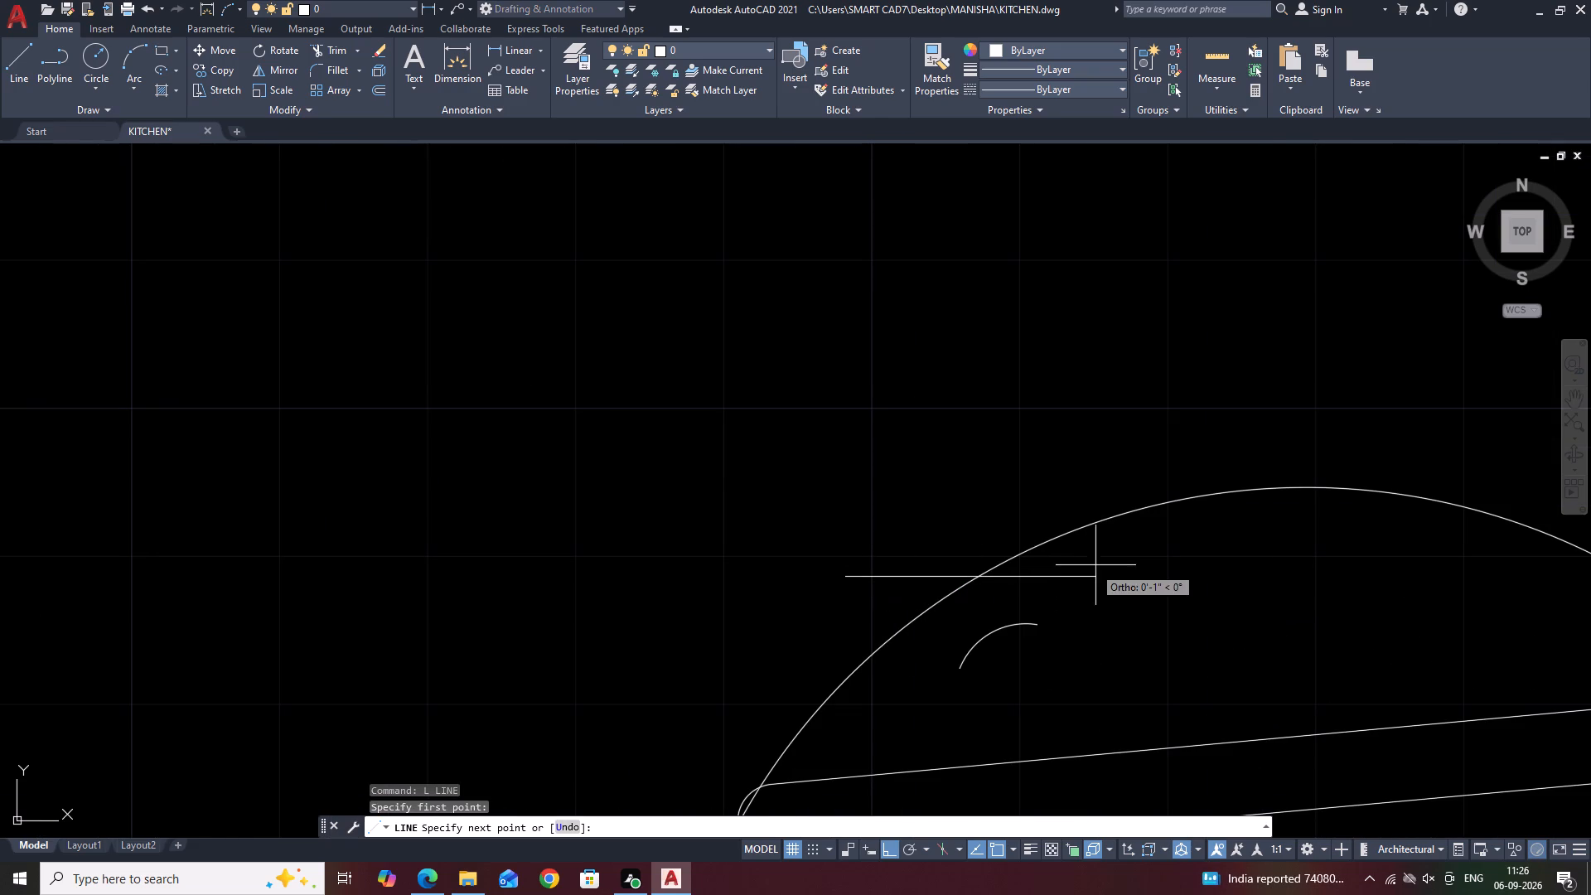
click(1130, 554)
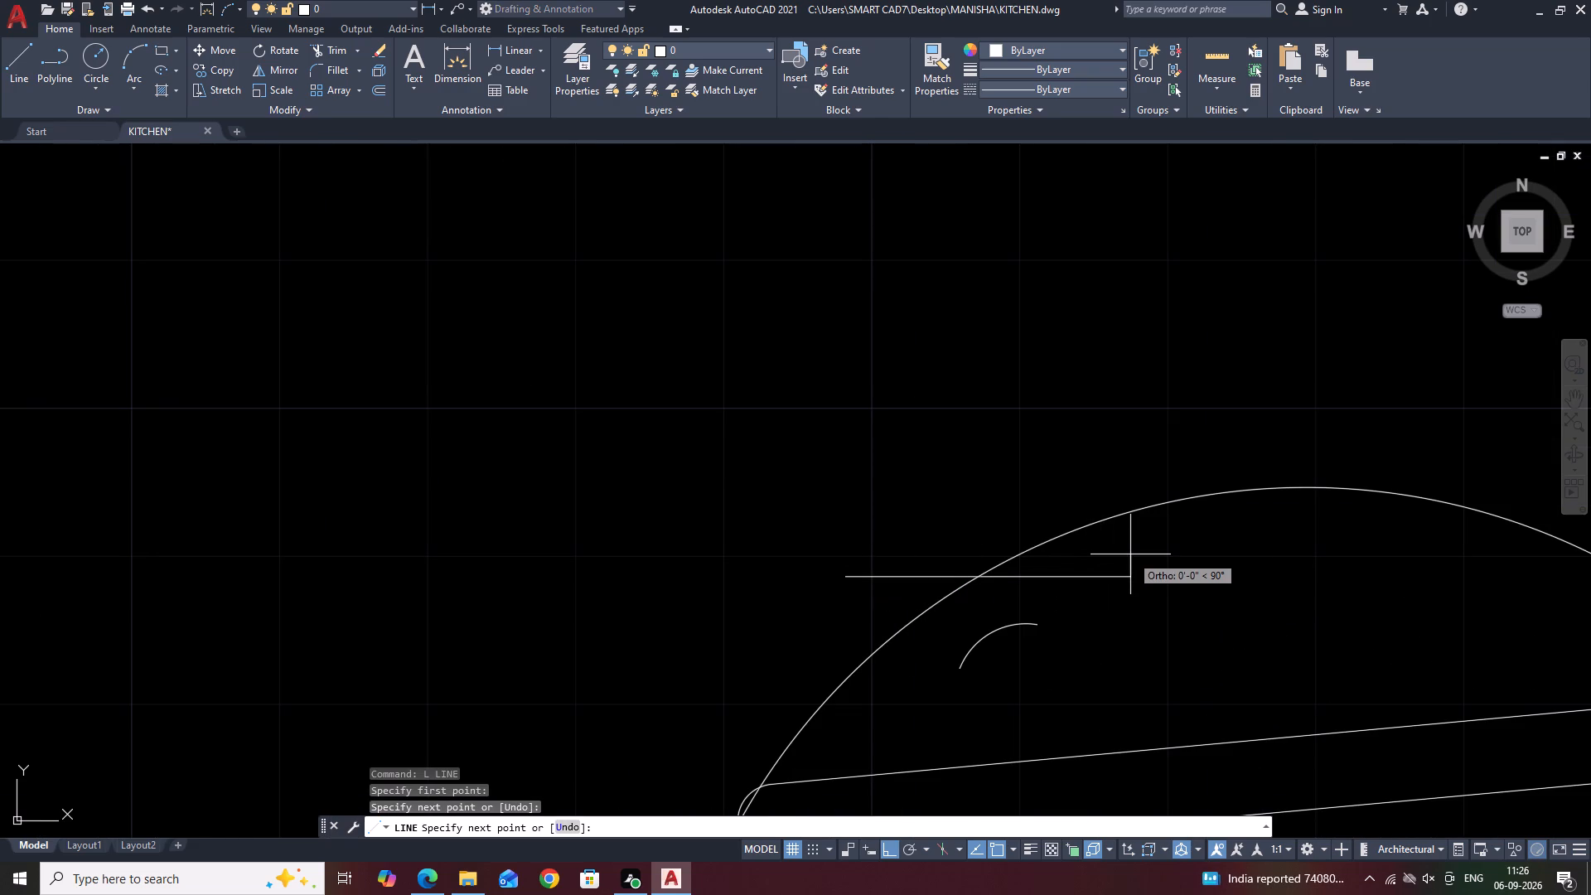
key(F8)
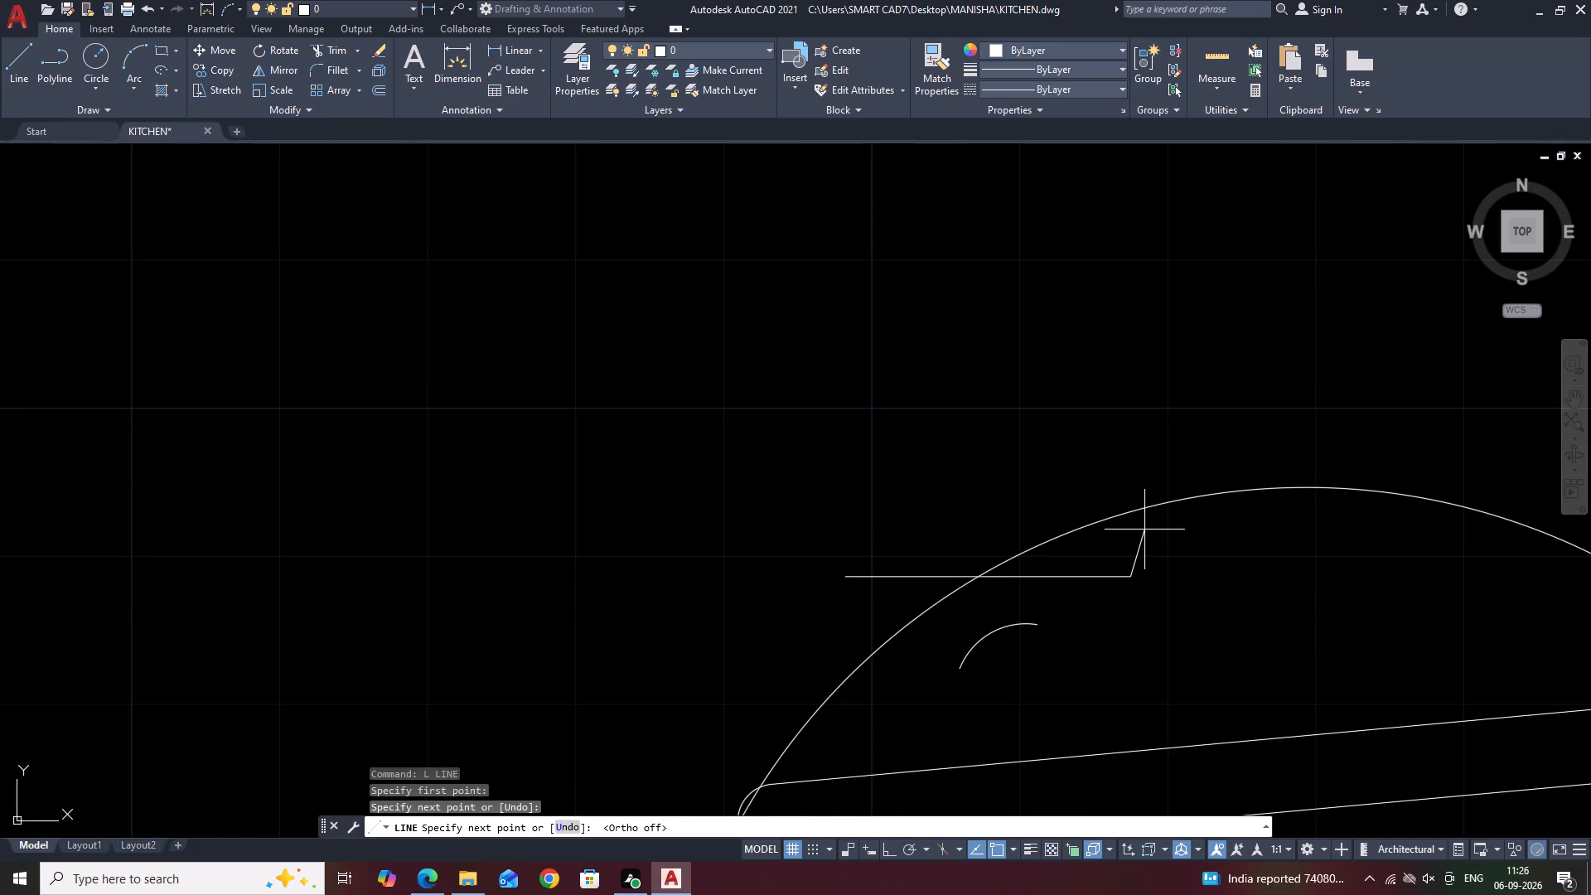
click(1137, 548)
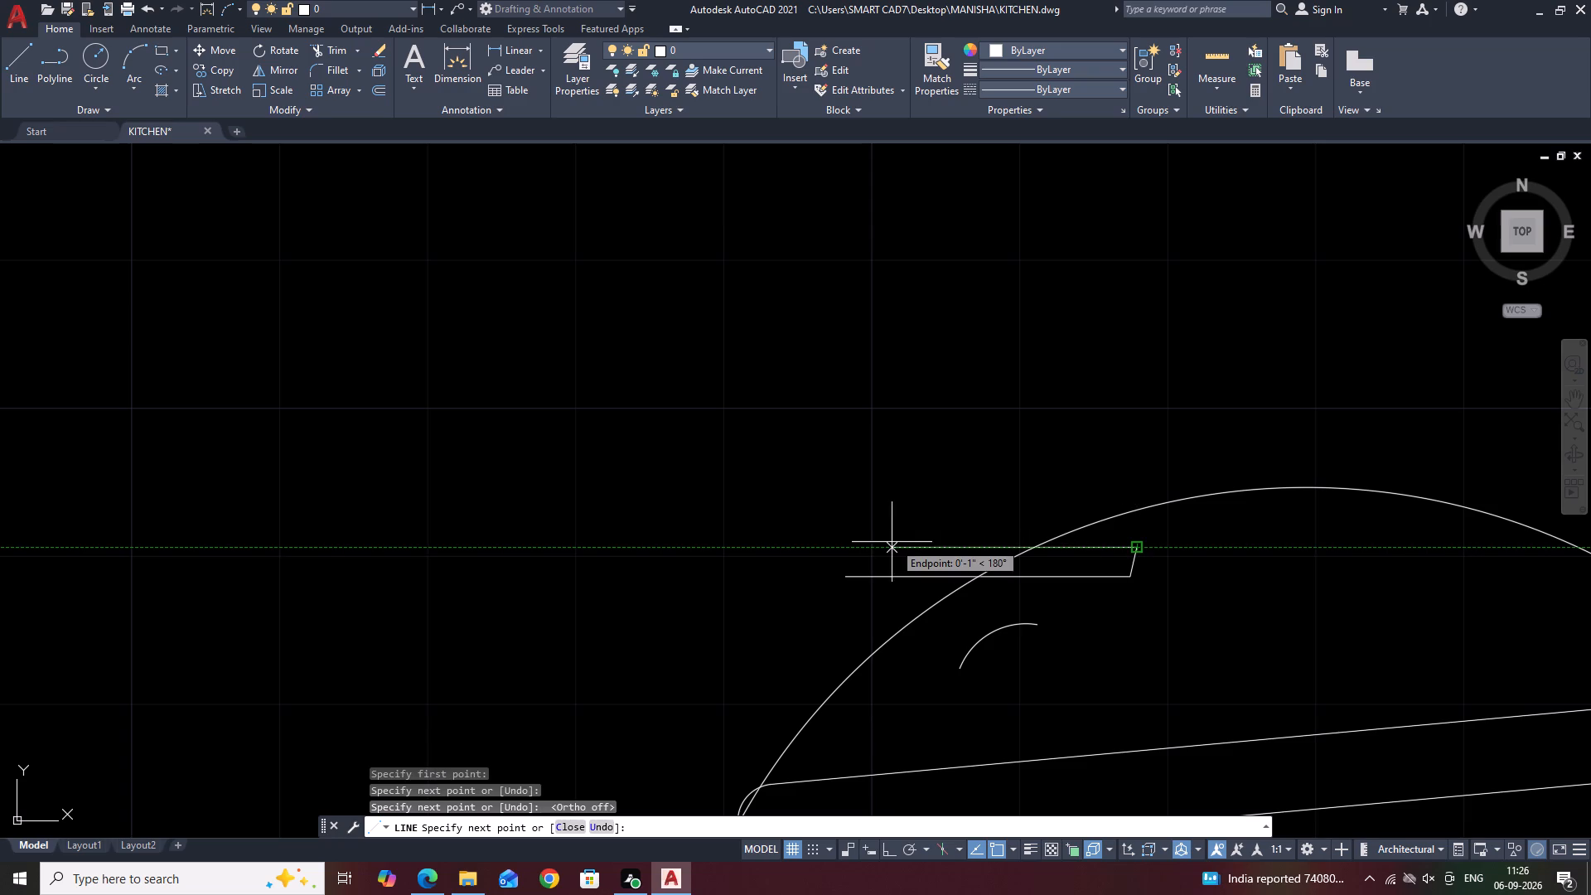
click(867, 548)
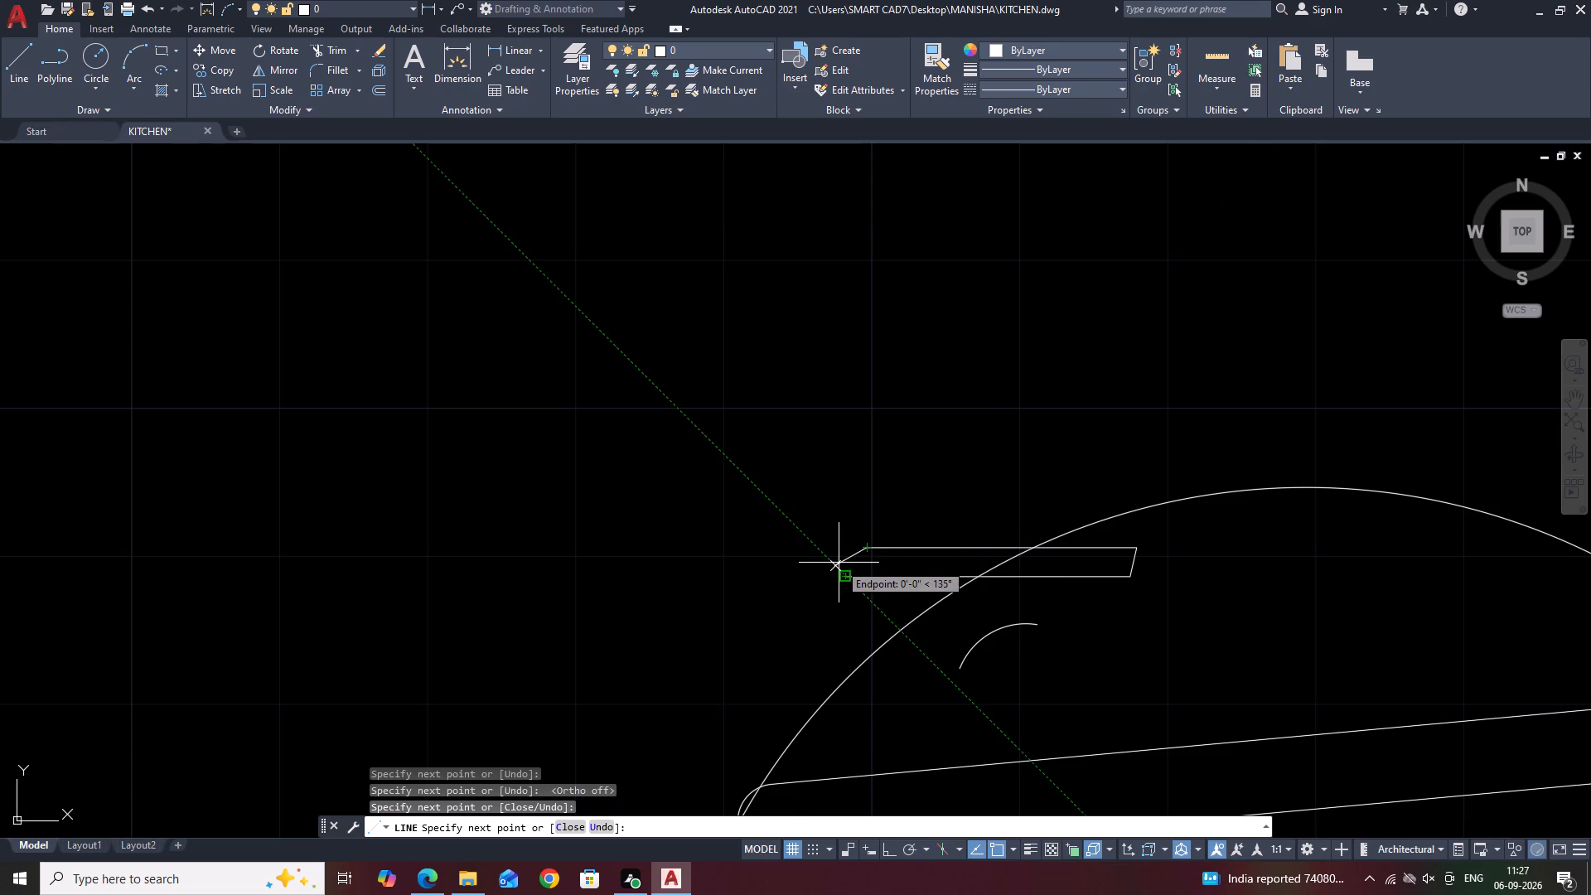
Close the slender four-sided bar outline at its lower-left corner and end the line.
scroll(834, 563, up, 1)
click(848, 581)
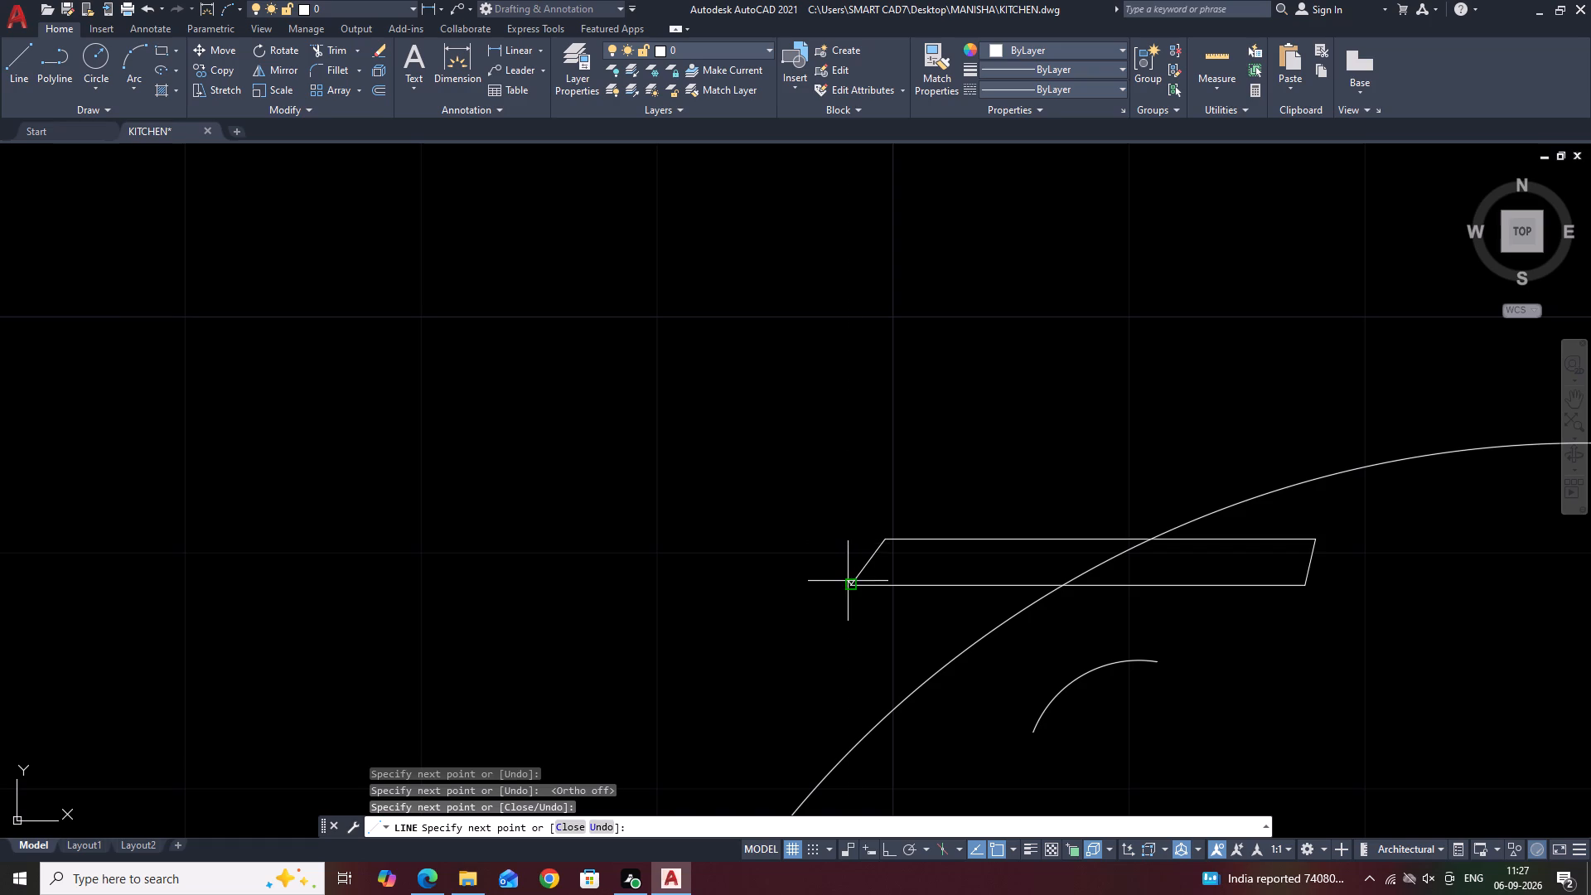
key(Escape)
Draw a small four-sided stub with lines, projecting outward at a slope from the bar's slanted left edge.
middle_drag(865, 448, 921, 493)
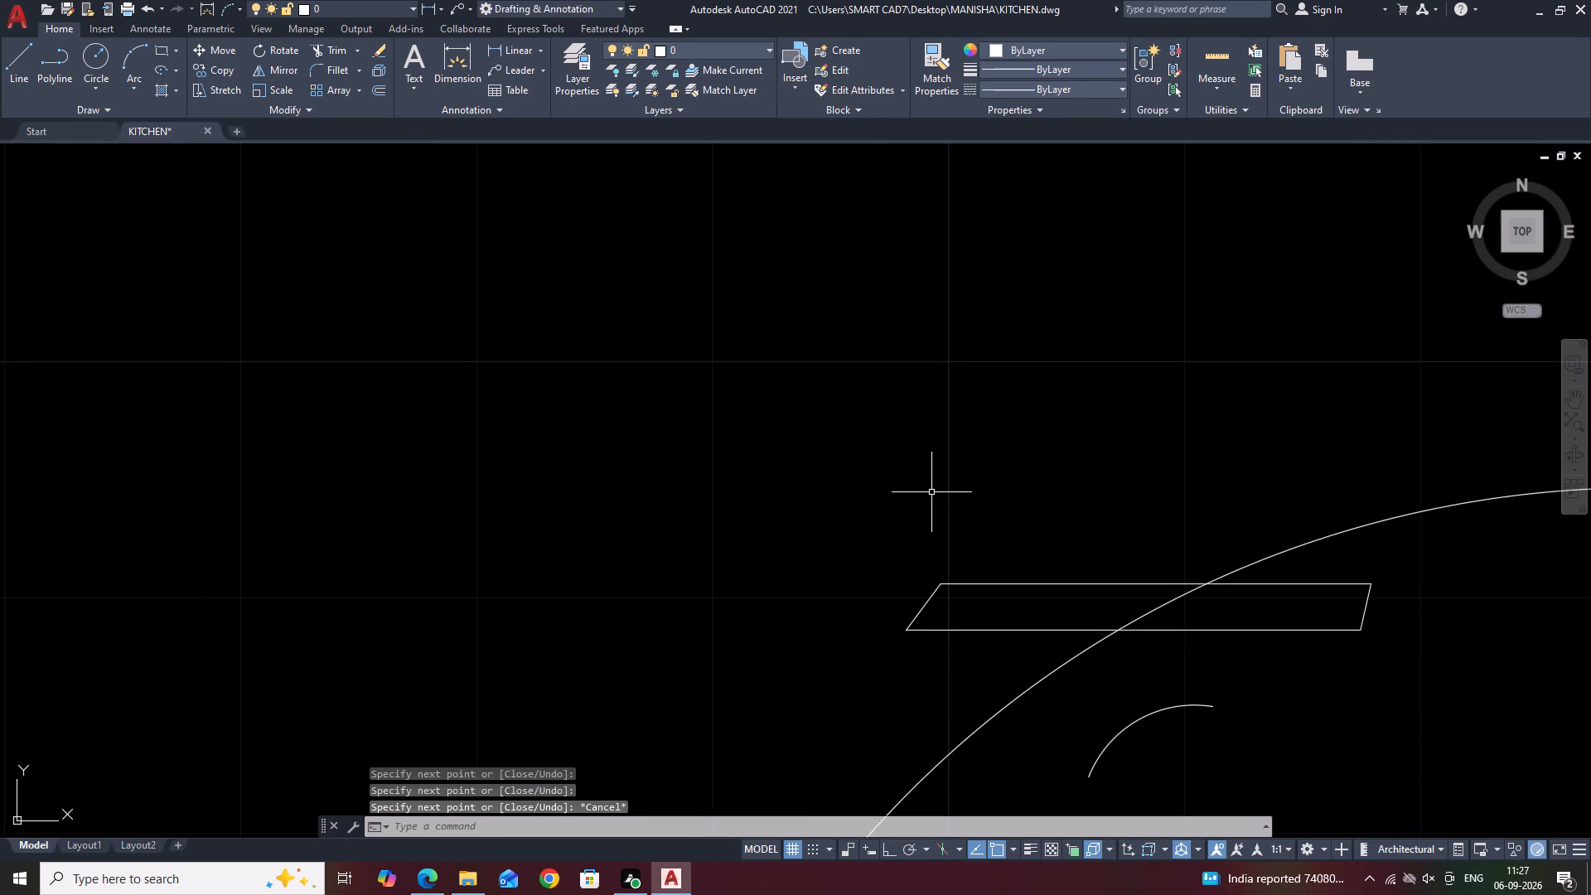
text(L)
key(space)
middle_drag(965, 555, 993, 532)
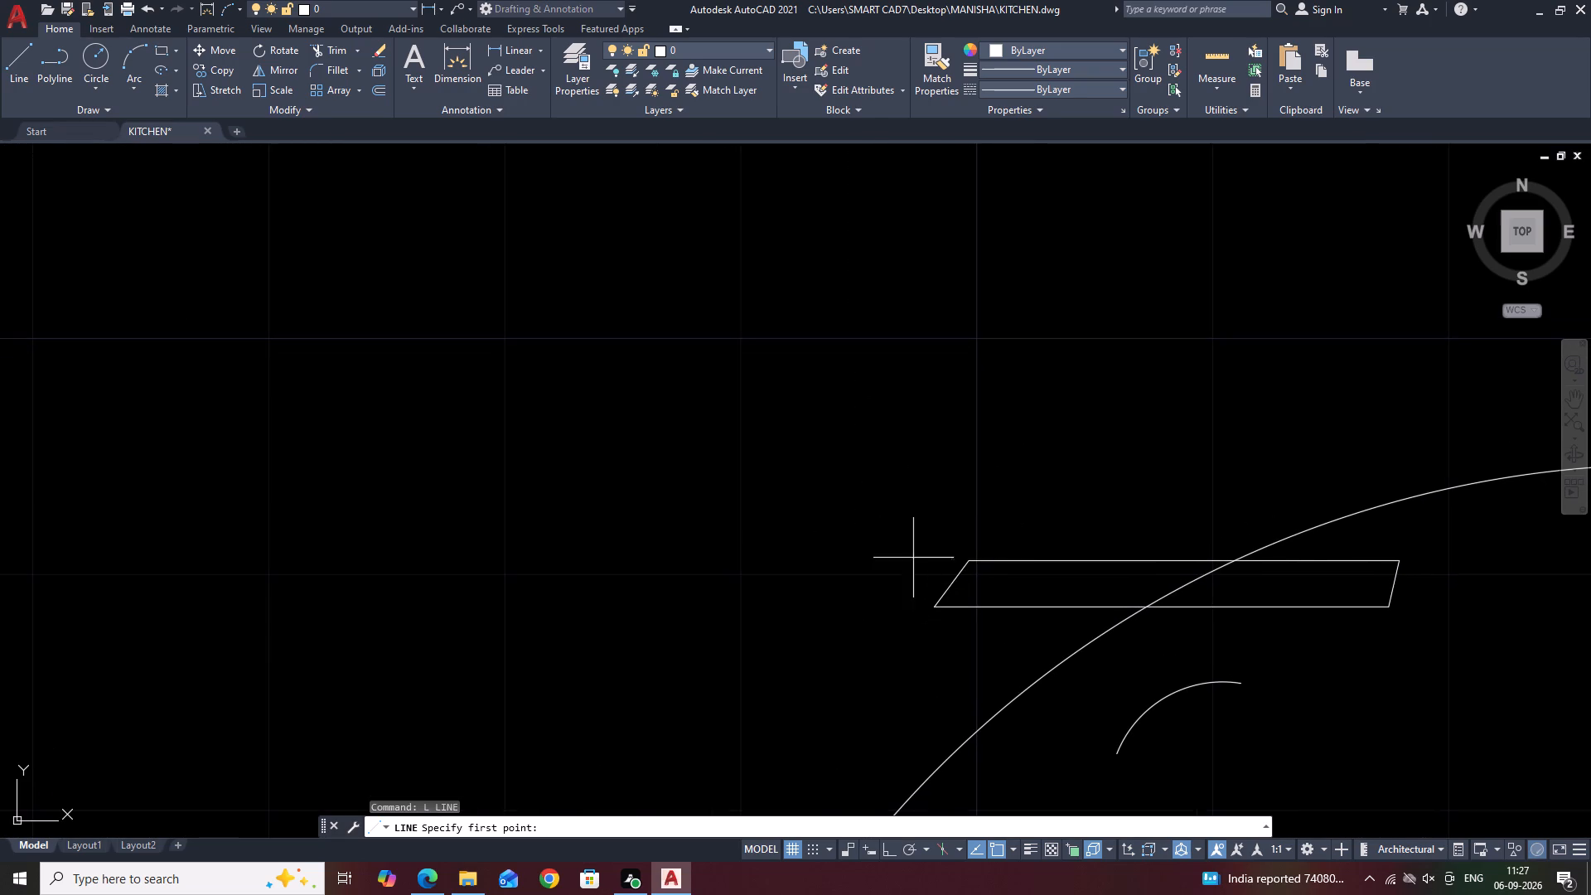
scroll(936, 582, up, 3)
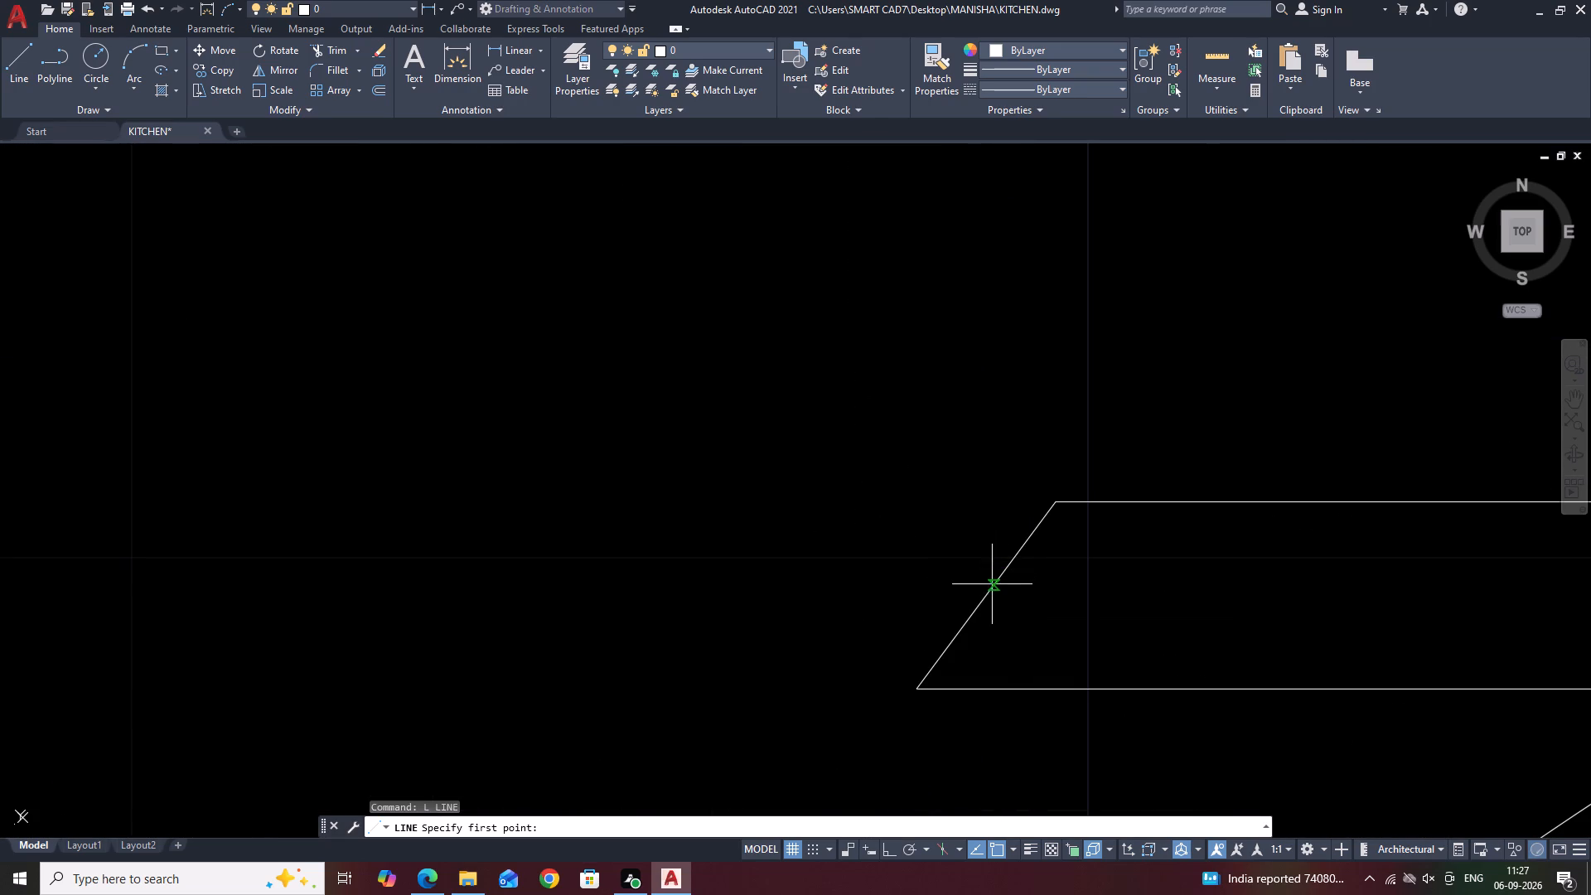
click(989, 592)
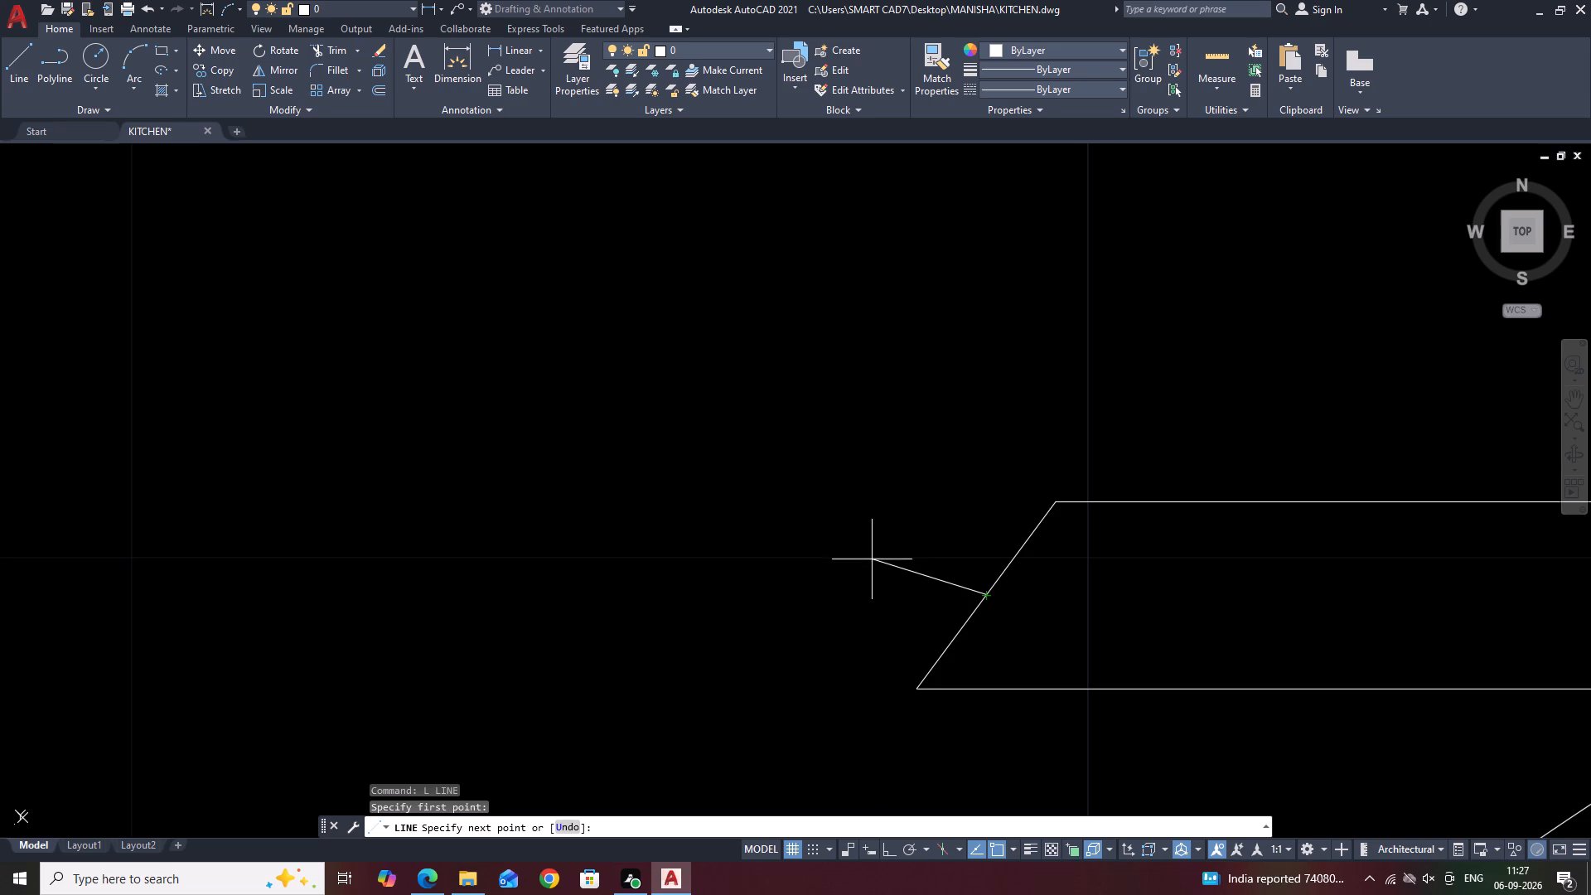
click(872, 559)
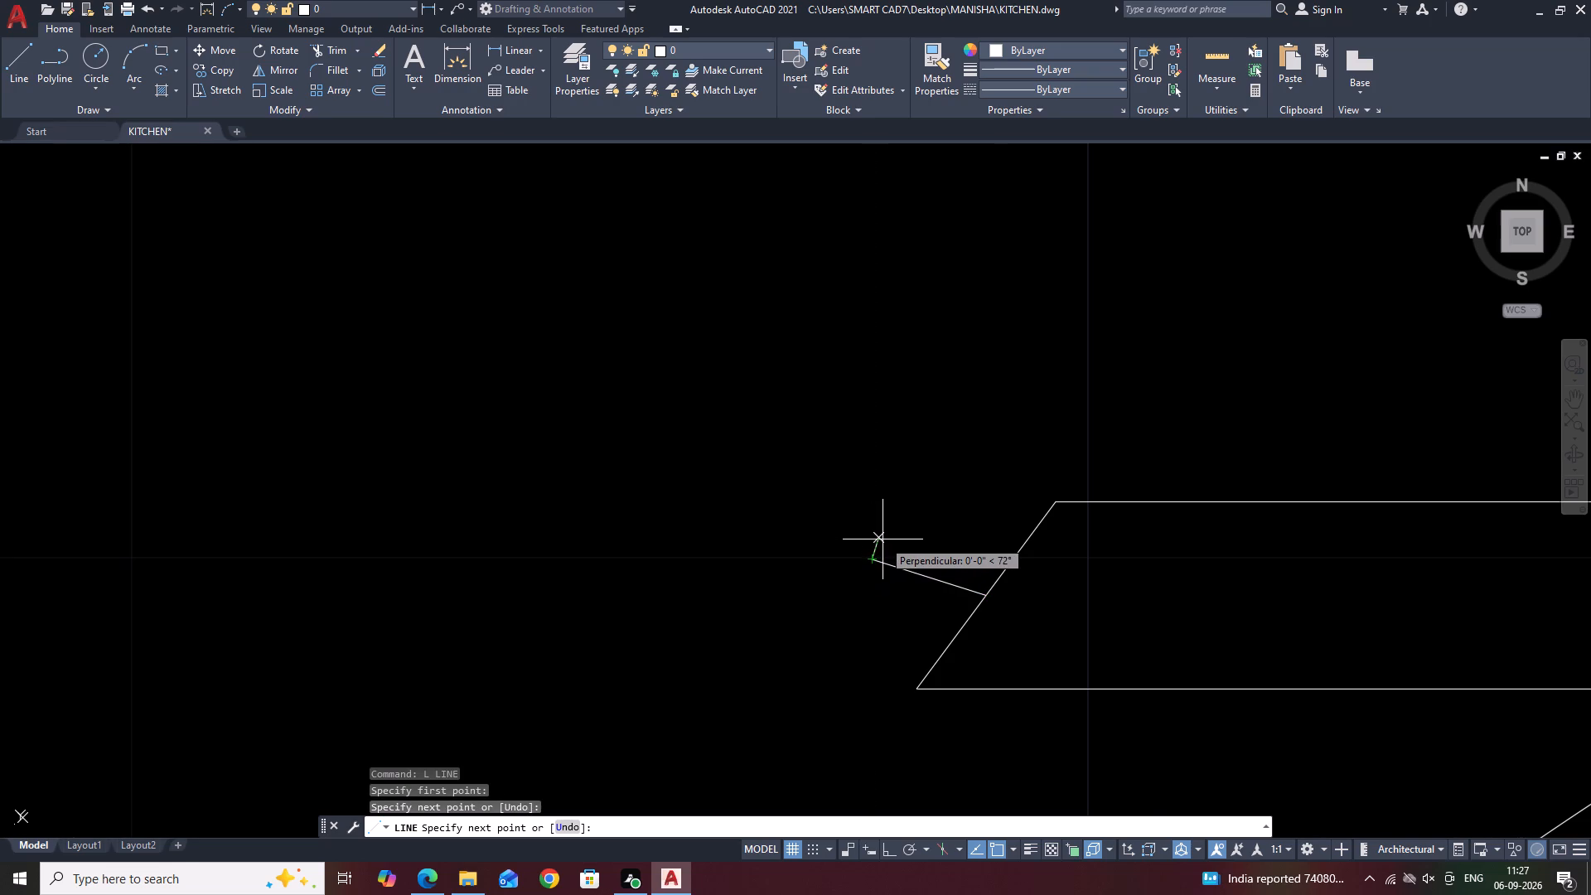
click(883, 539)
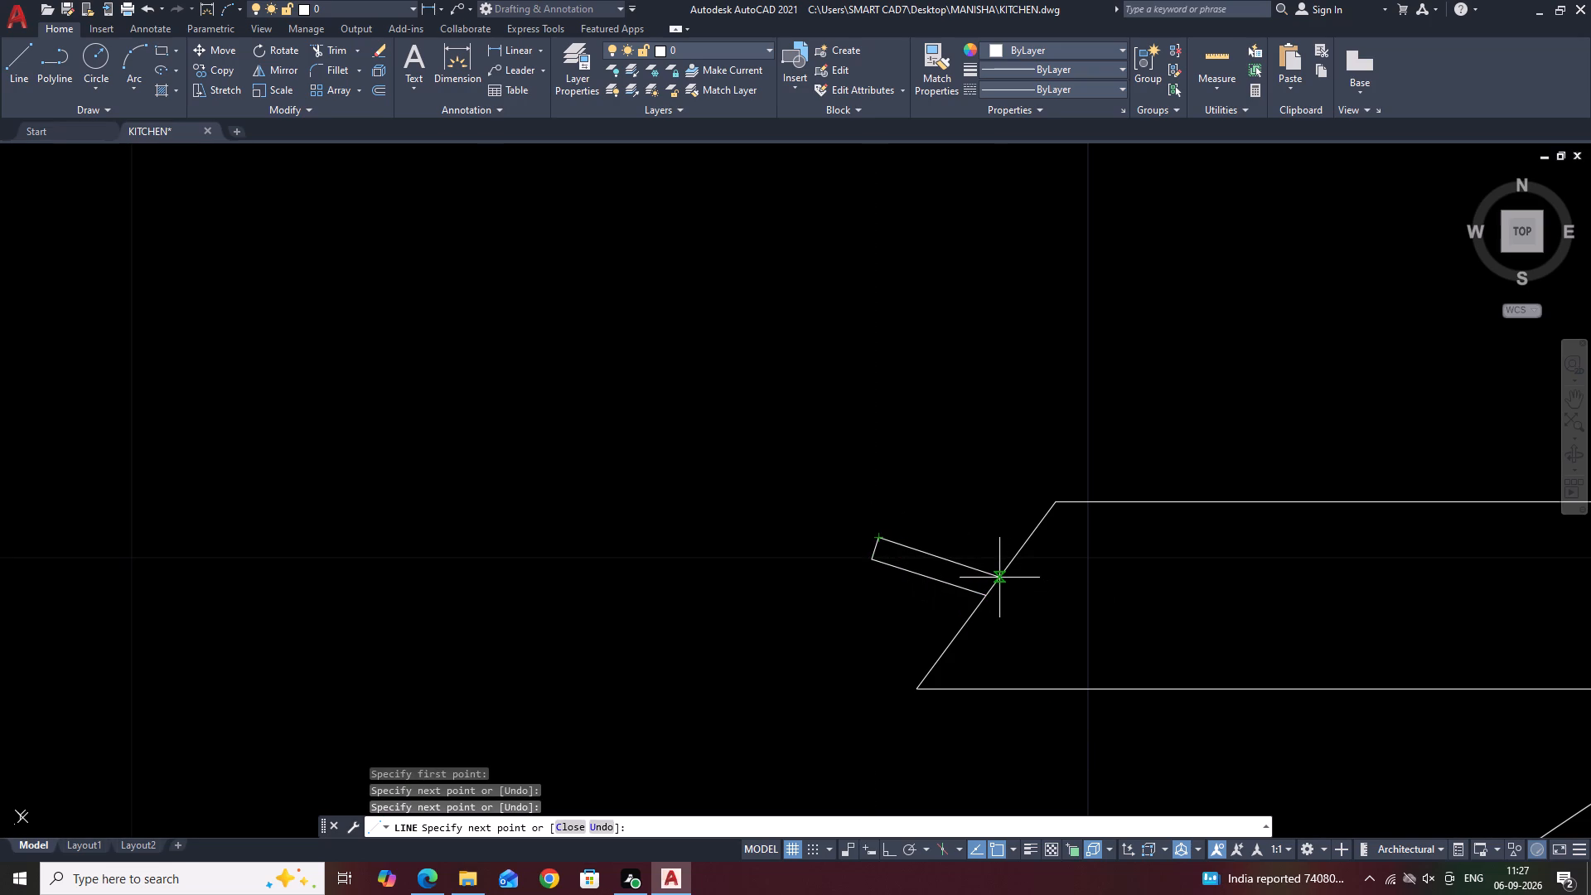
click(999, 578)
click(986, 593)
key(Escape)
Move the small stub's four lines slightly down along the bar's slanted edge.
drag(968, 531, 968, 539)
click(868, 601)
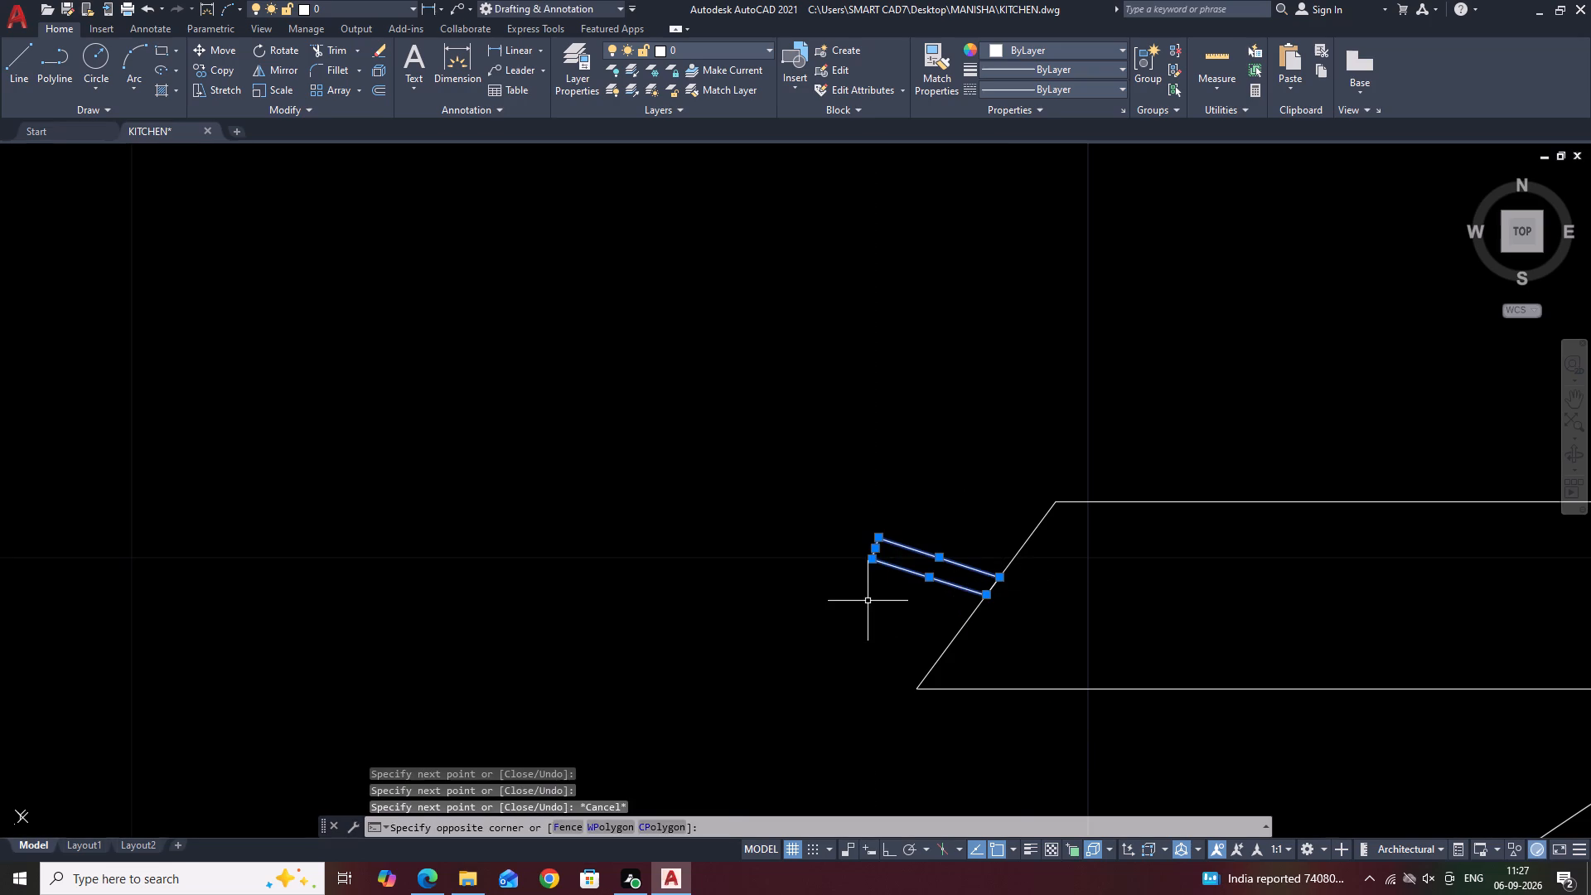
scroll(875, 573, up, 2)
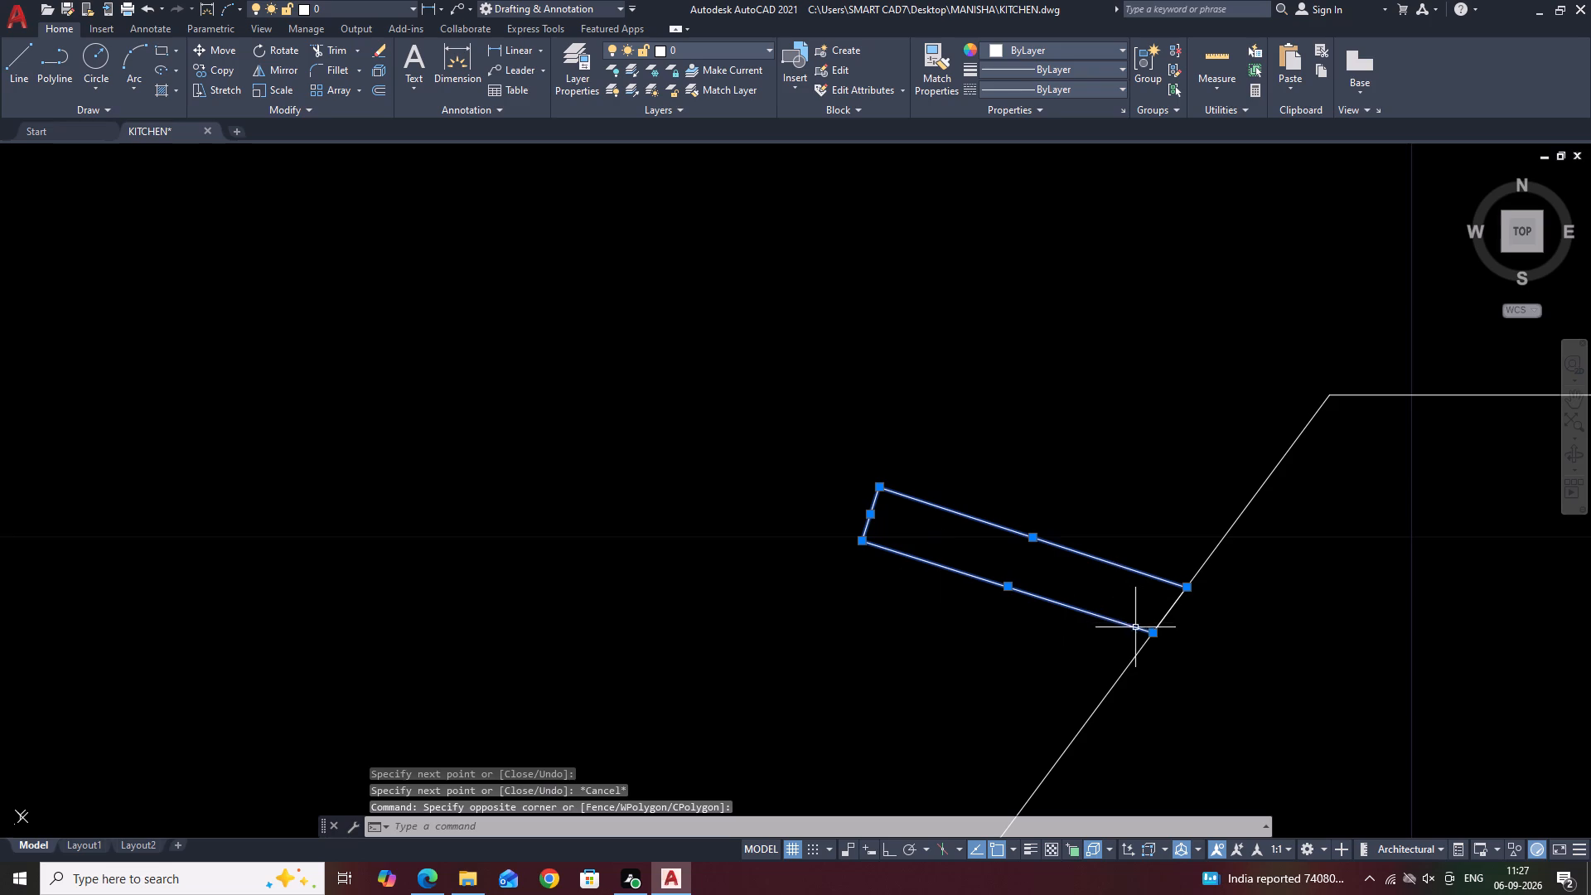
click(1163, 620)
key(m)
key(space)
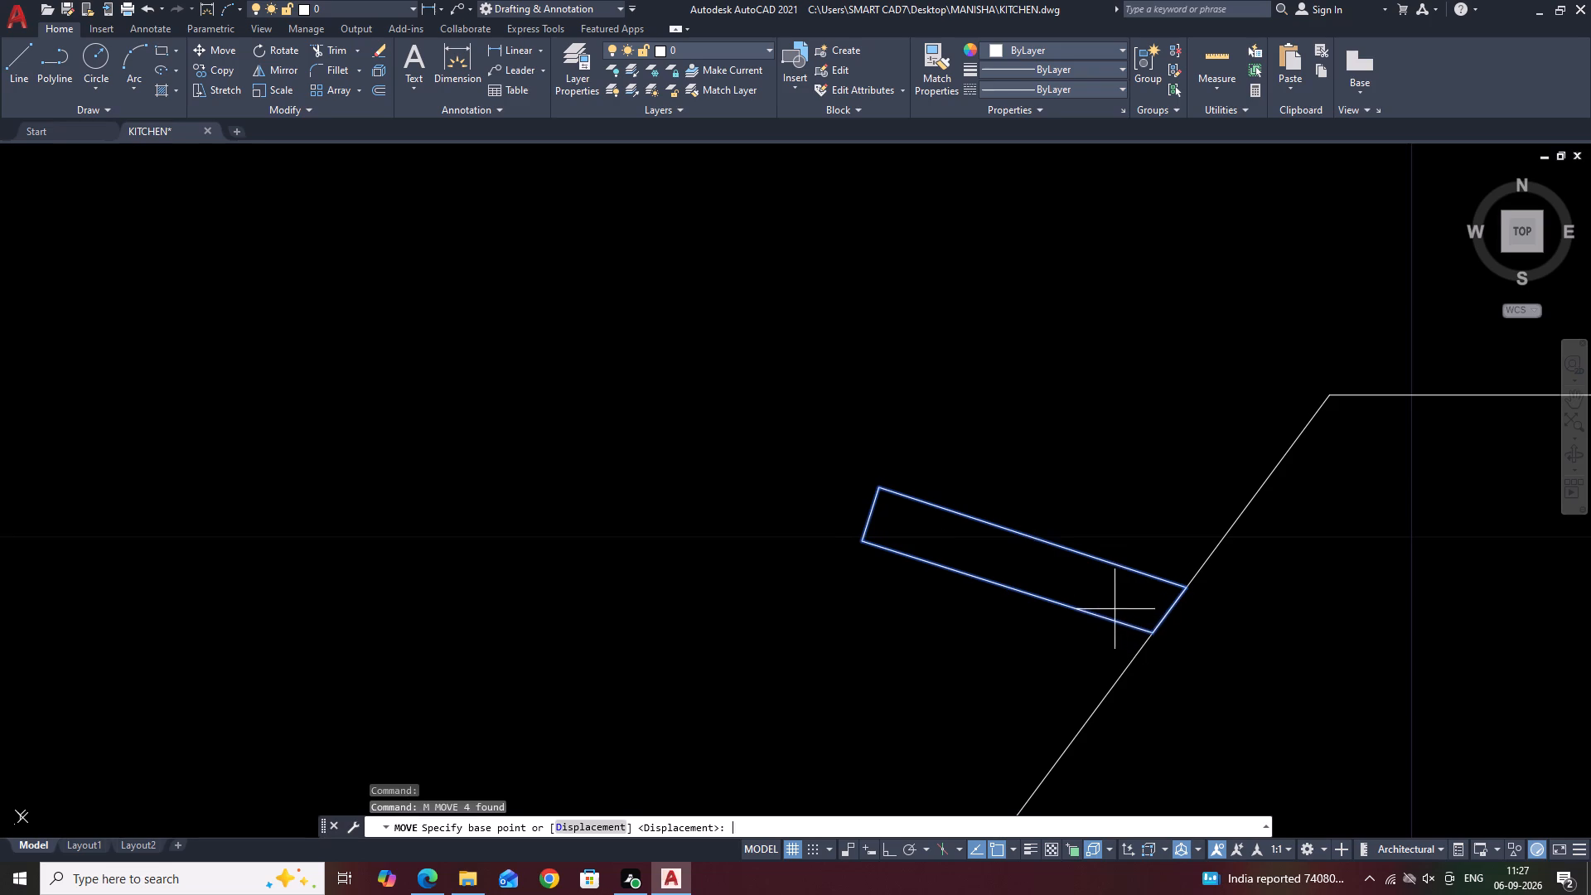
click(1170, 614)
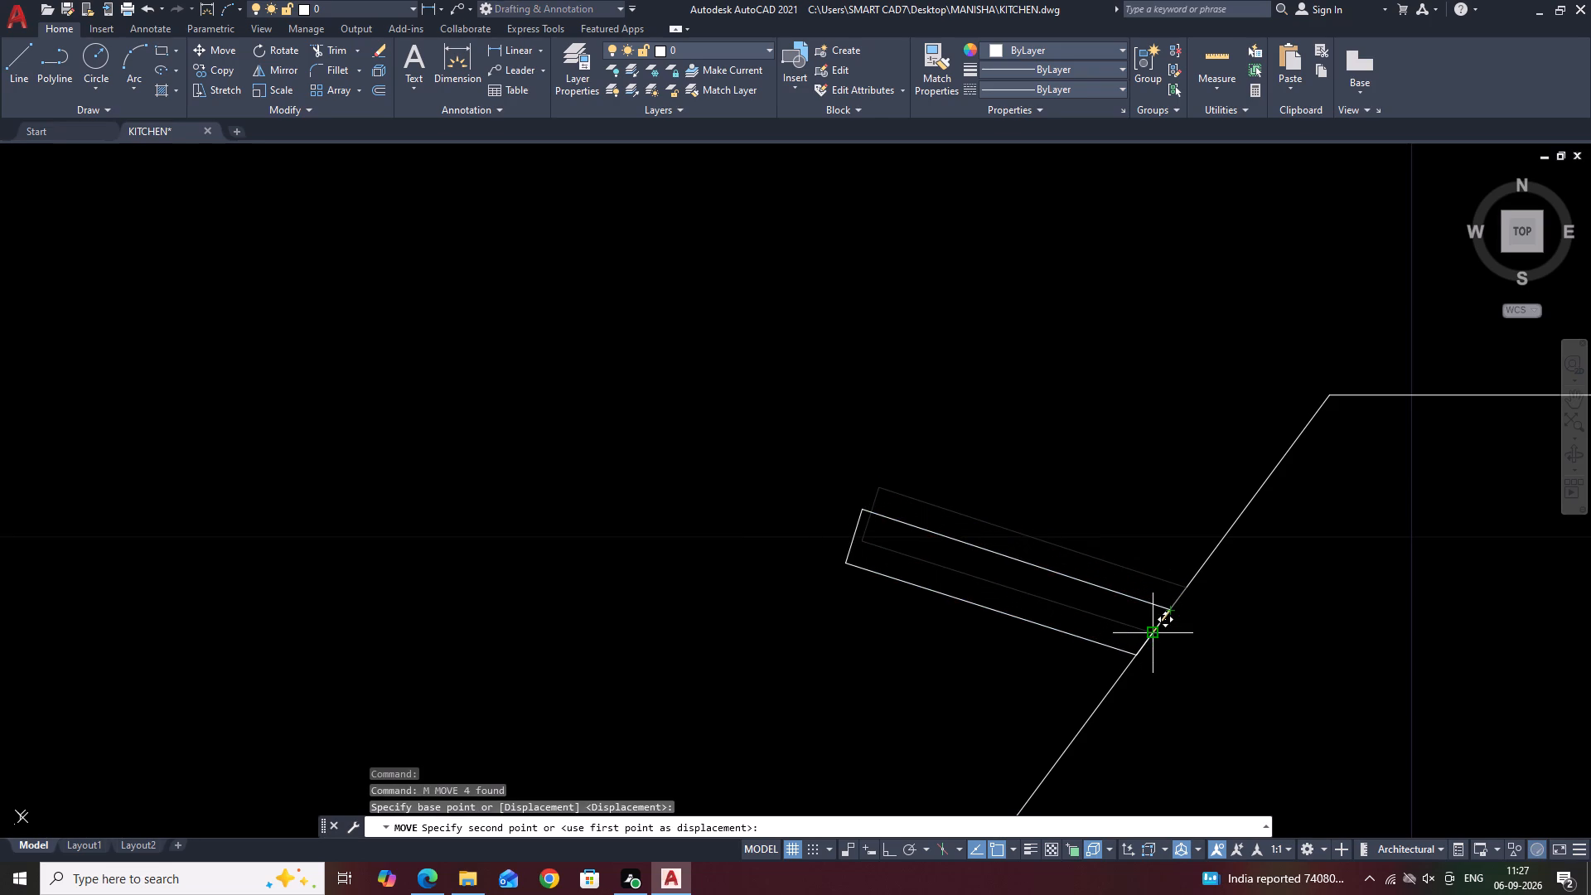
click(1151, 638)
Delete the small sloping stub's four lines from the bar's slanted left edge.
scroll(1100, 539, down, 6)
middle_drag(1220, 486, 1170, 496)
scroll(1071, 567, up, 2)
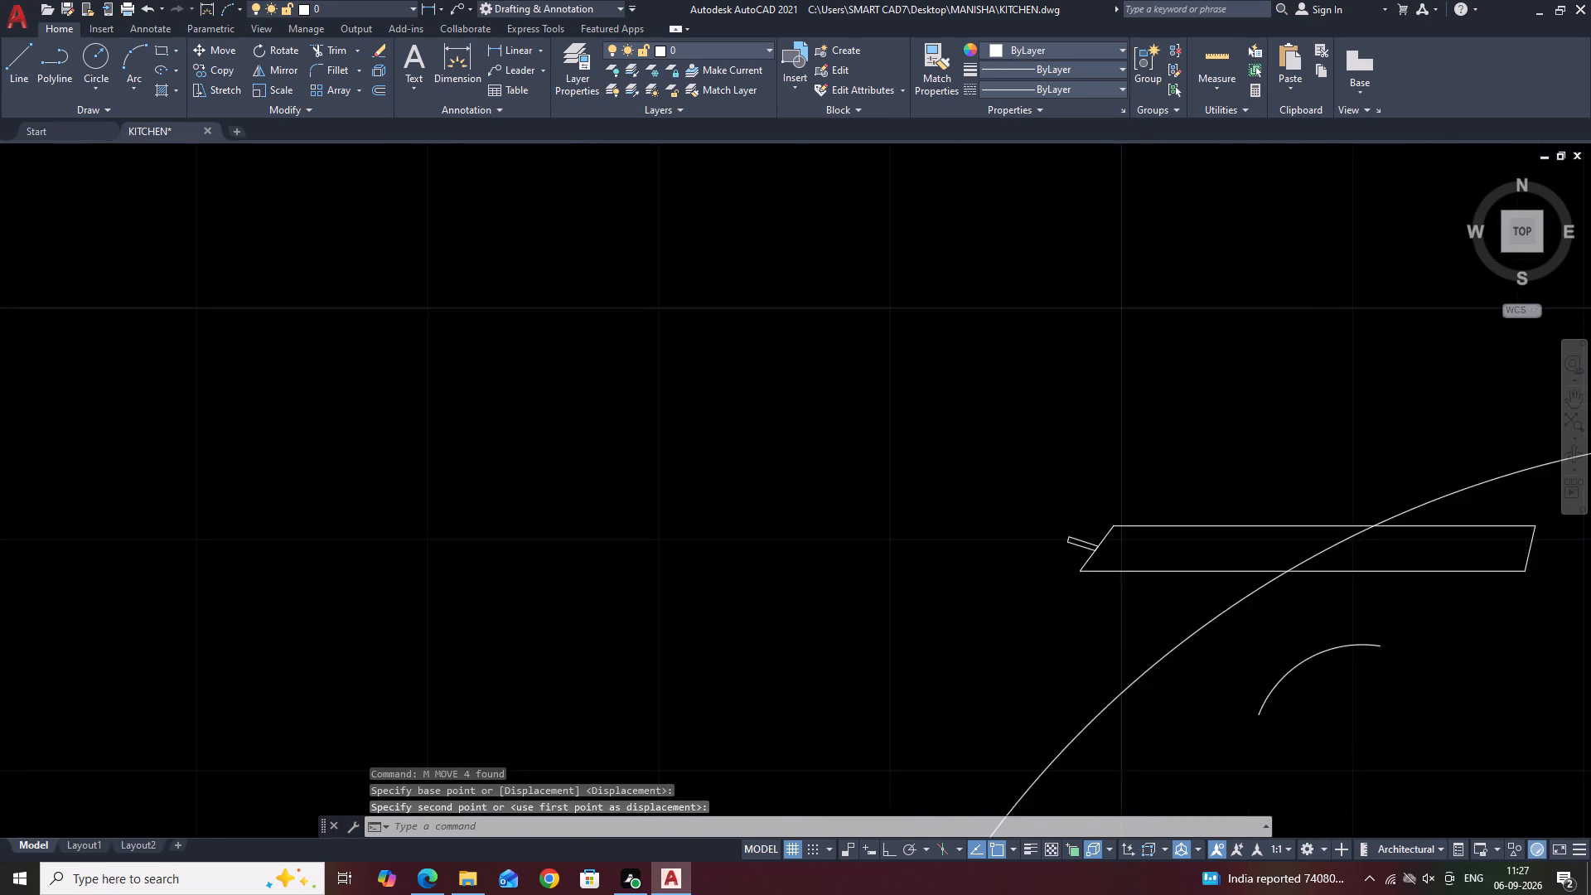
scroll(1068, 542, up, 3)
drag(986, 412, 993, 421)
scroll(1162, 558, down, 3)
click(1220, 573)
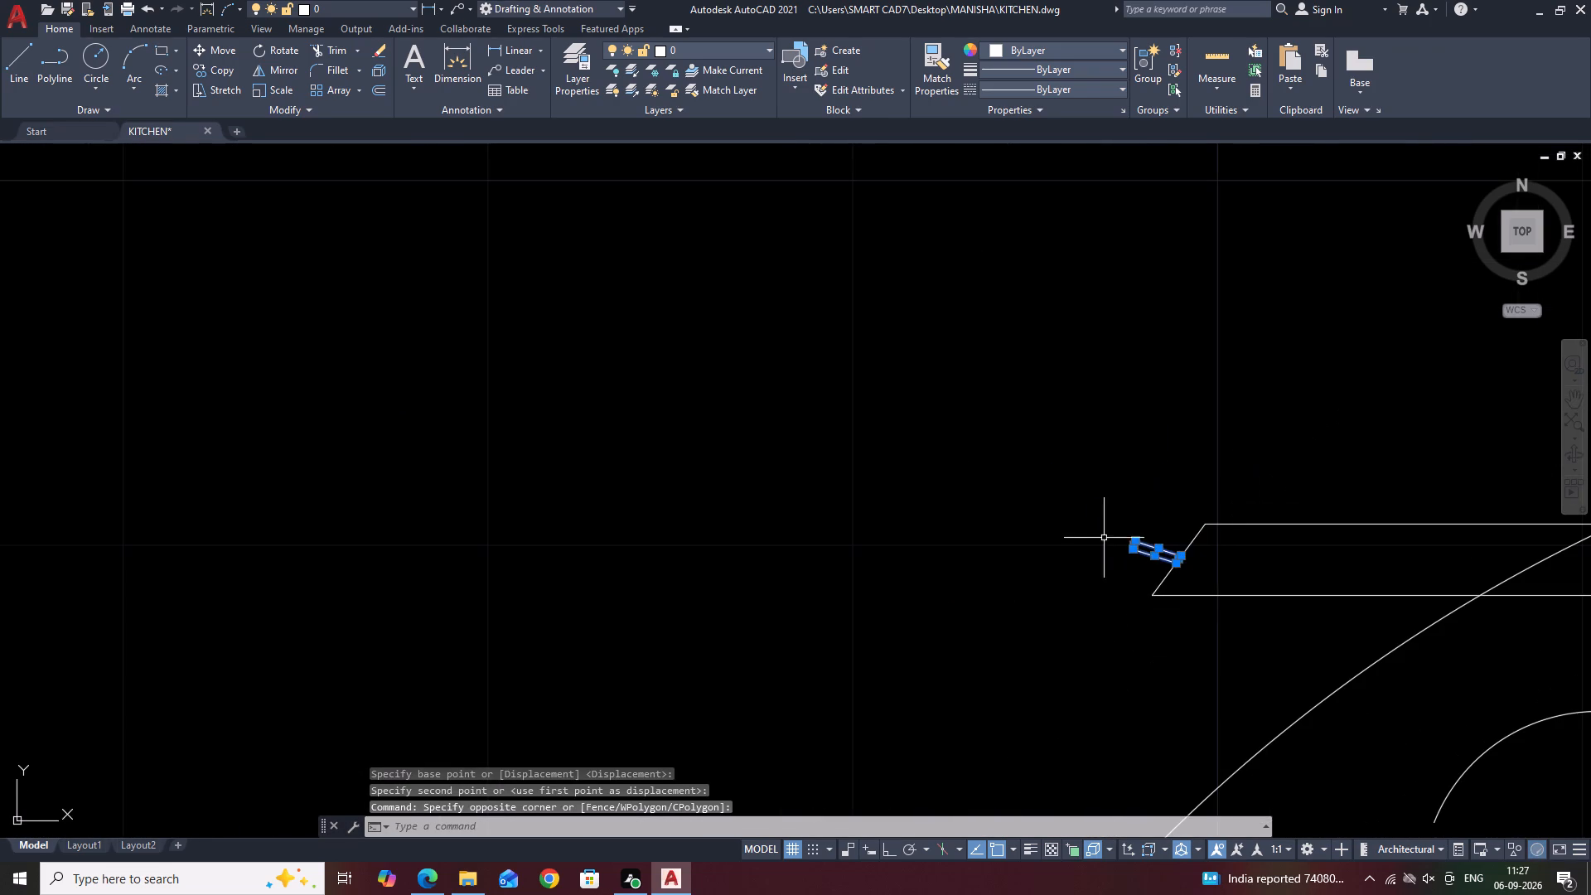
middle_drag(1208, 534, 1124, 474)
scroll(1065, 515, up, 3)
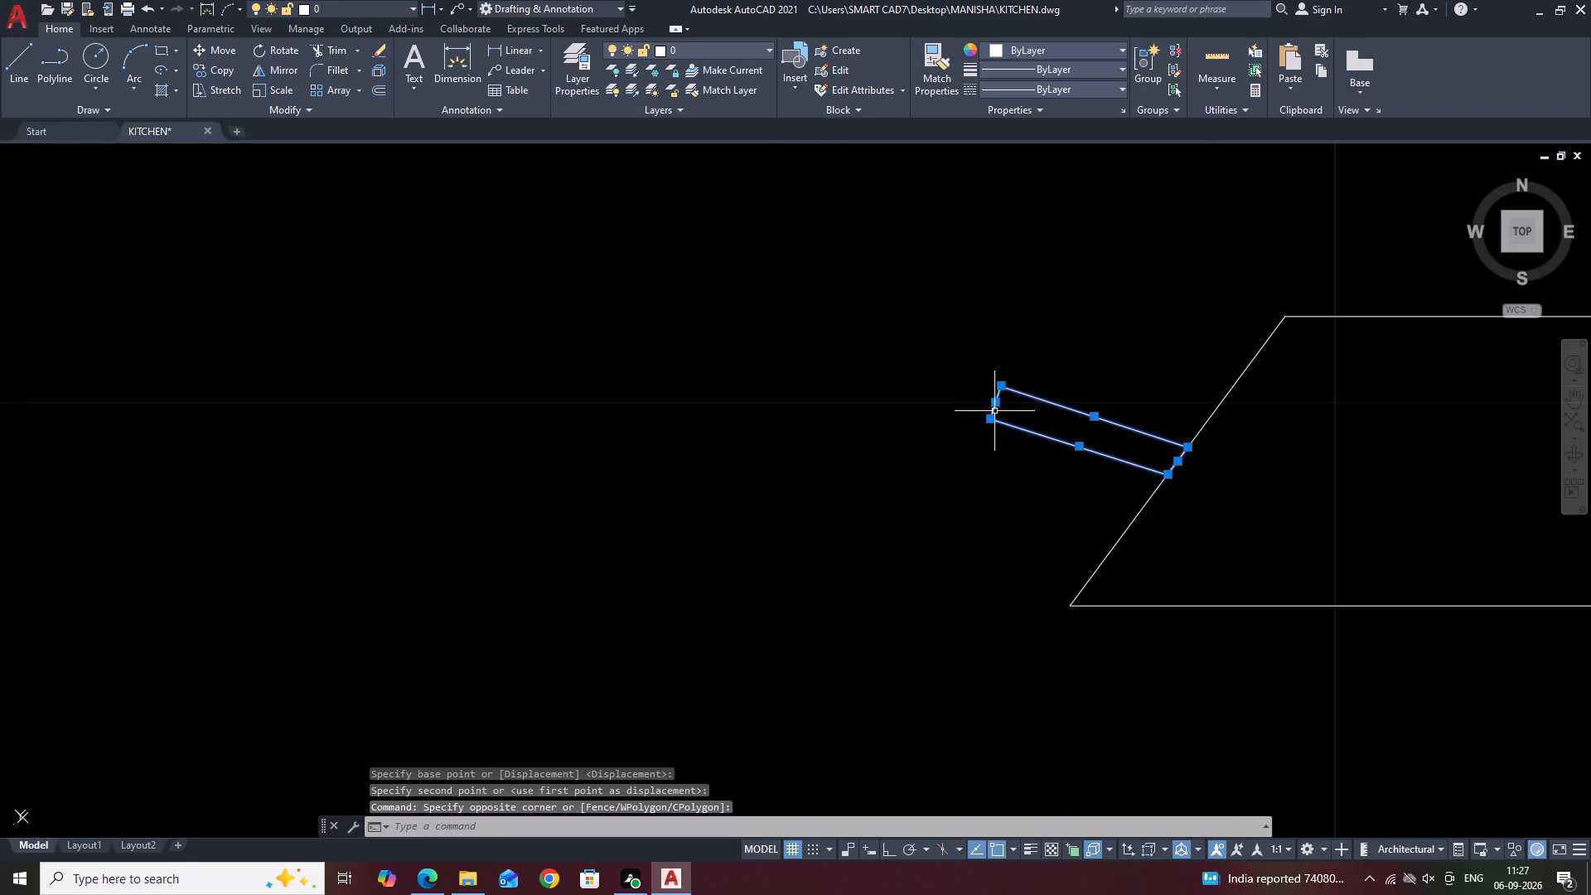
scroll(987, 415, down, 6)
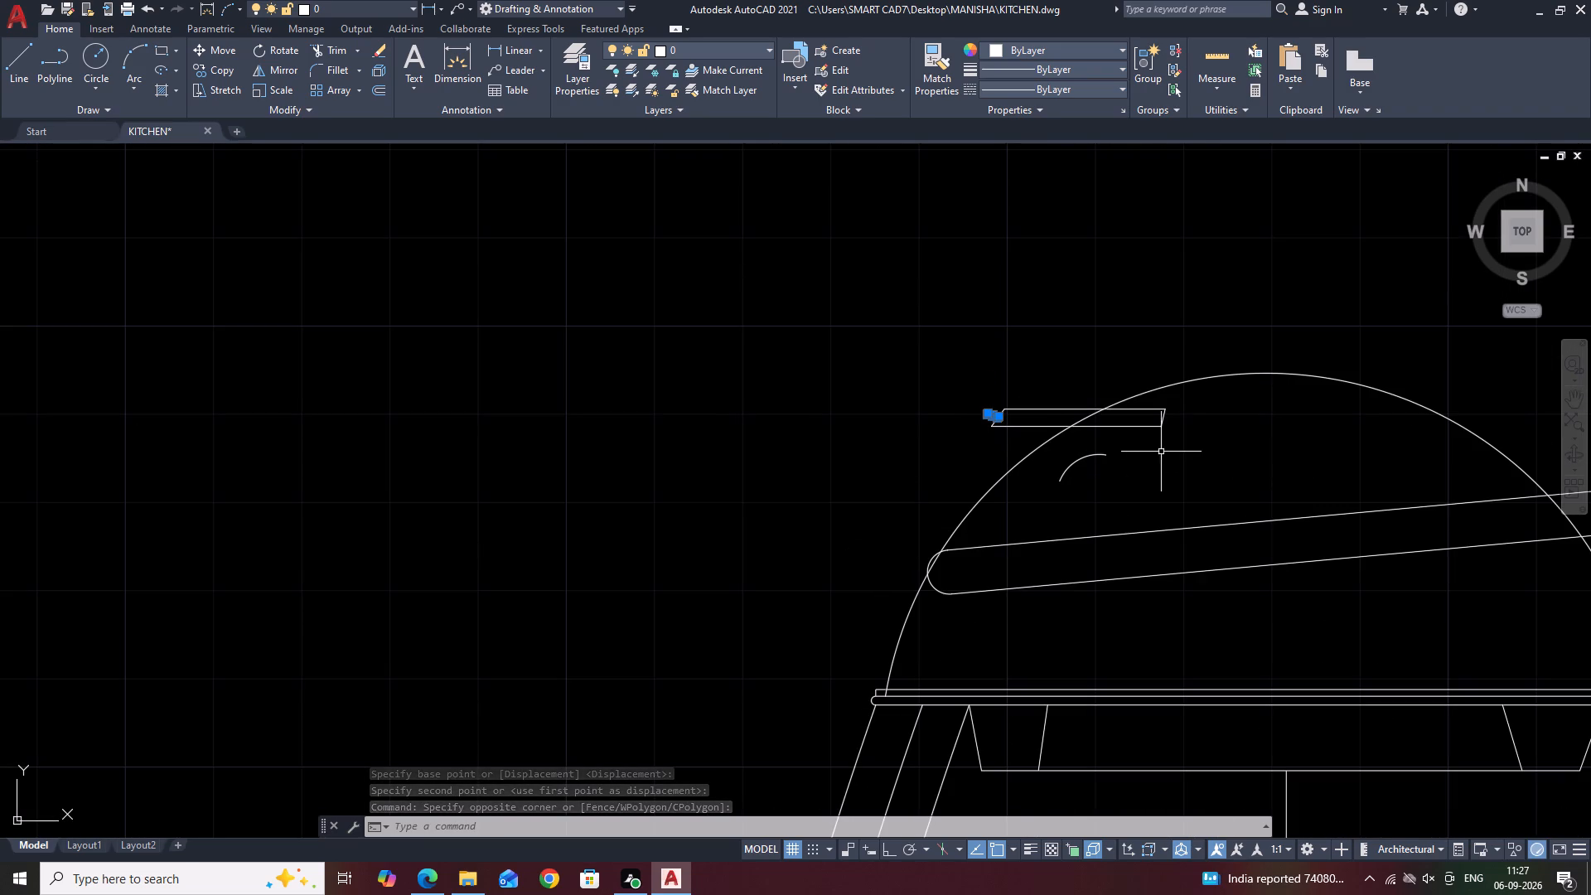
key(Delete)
Draw a longer, narrow three-line extension from the bar's slanted left edge, with a horizontal lower line and slanted outer end.
middle_drag(1011, 444, 1139, 423)
scroll(1138, 418, down, 1)
middle_drag(1089, 380, 1042, 401)
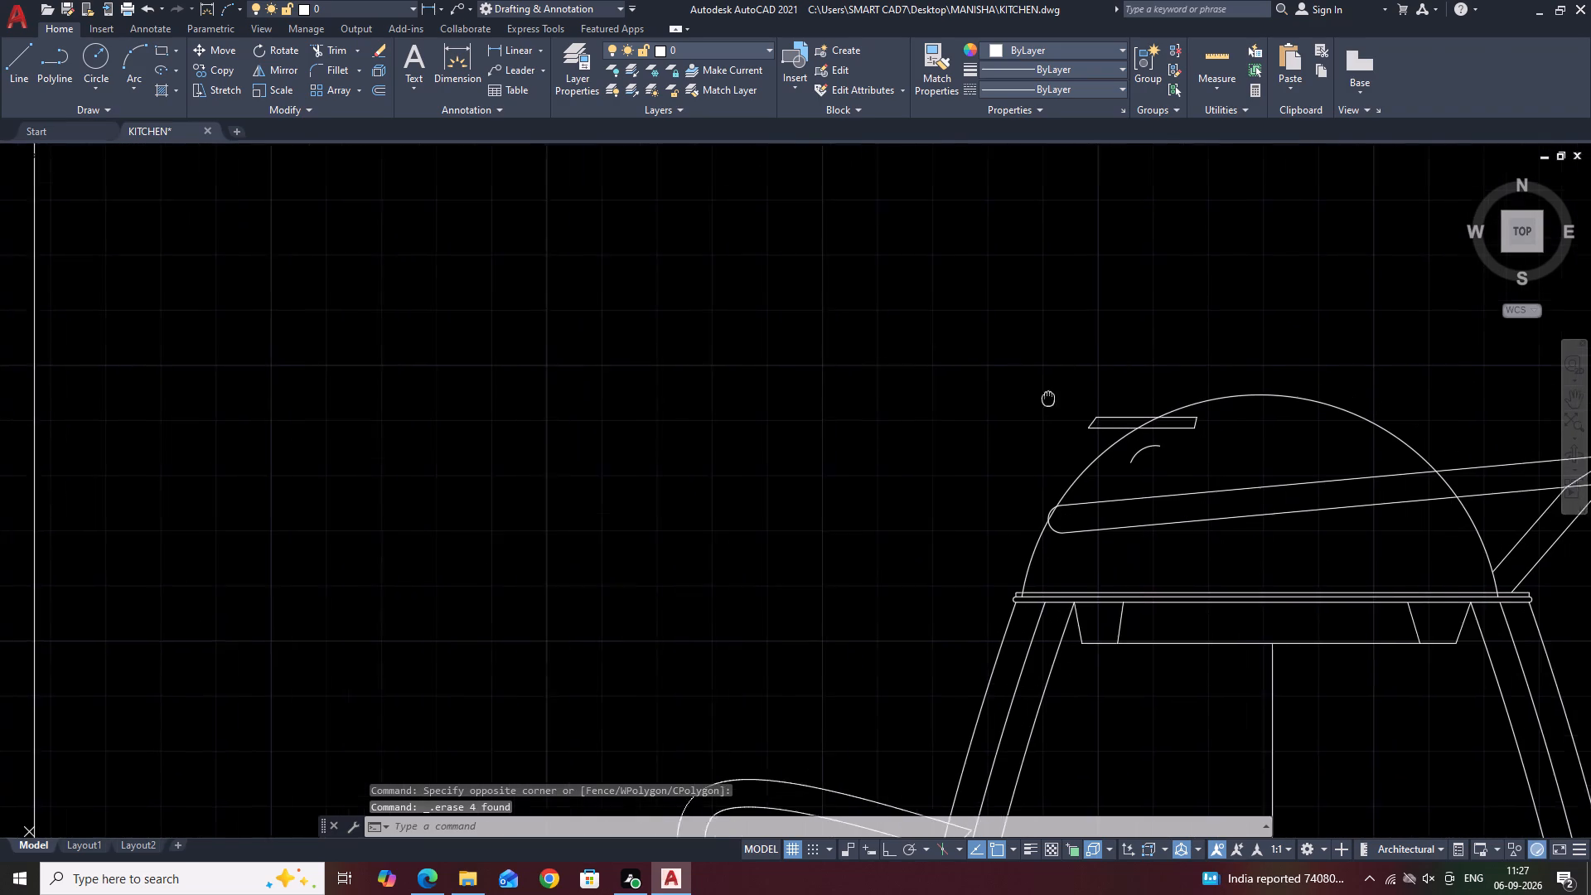
middle_drag(1042, 401, 1023, 408)
key(l)
key(space)
scroll(1071, 441, up, 1)
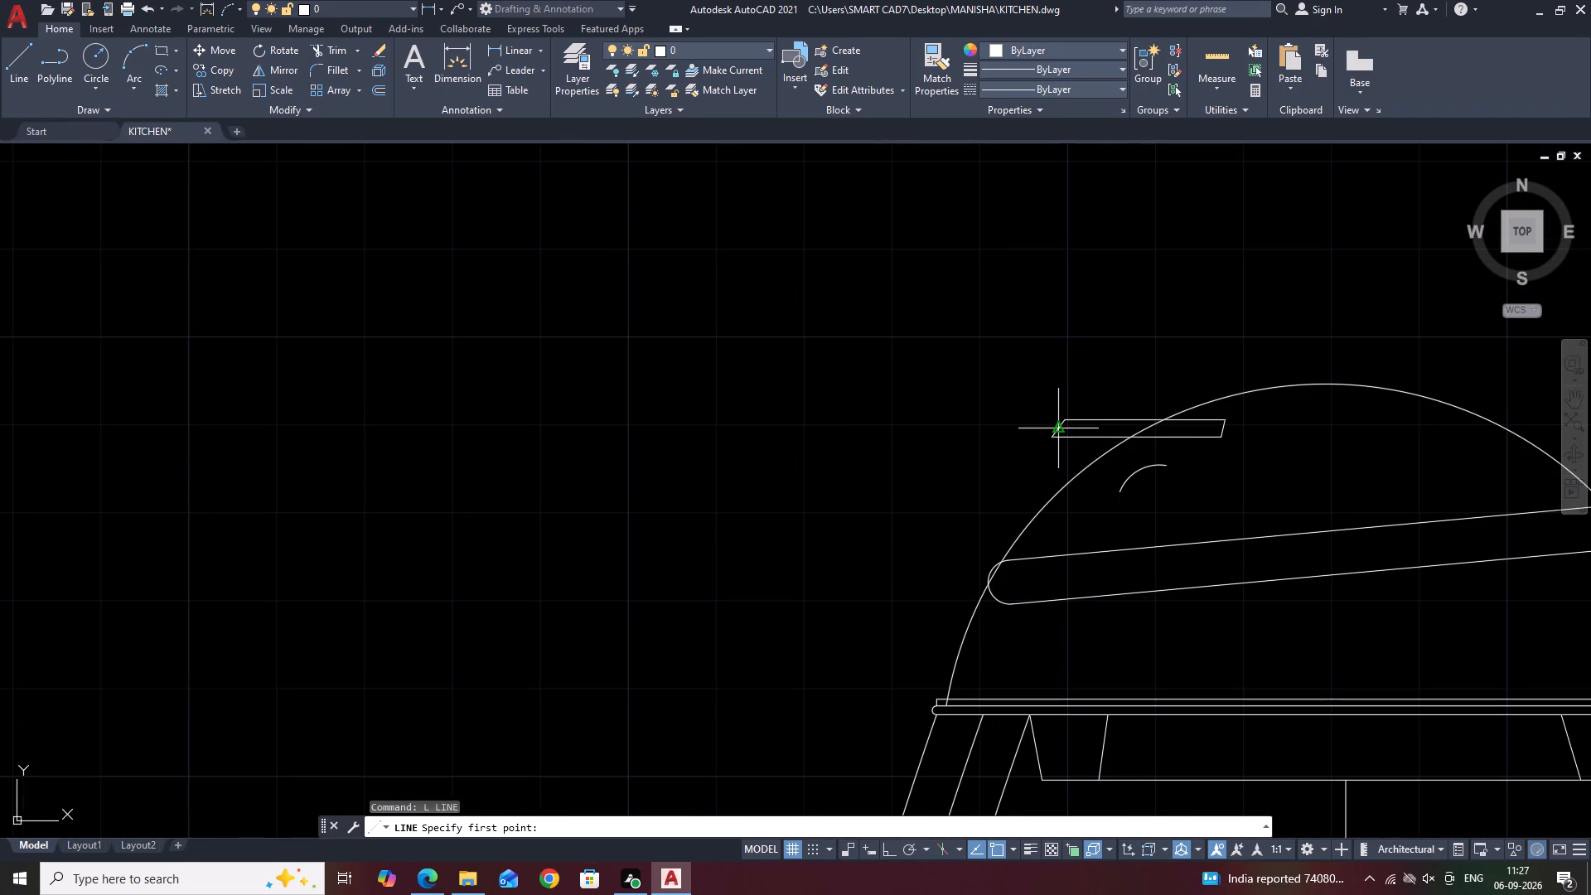
click(1059, 425)
click(994, 424)
scroll(999, 418, up, 1)
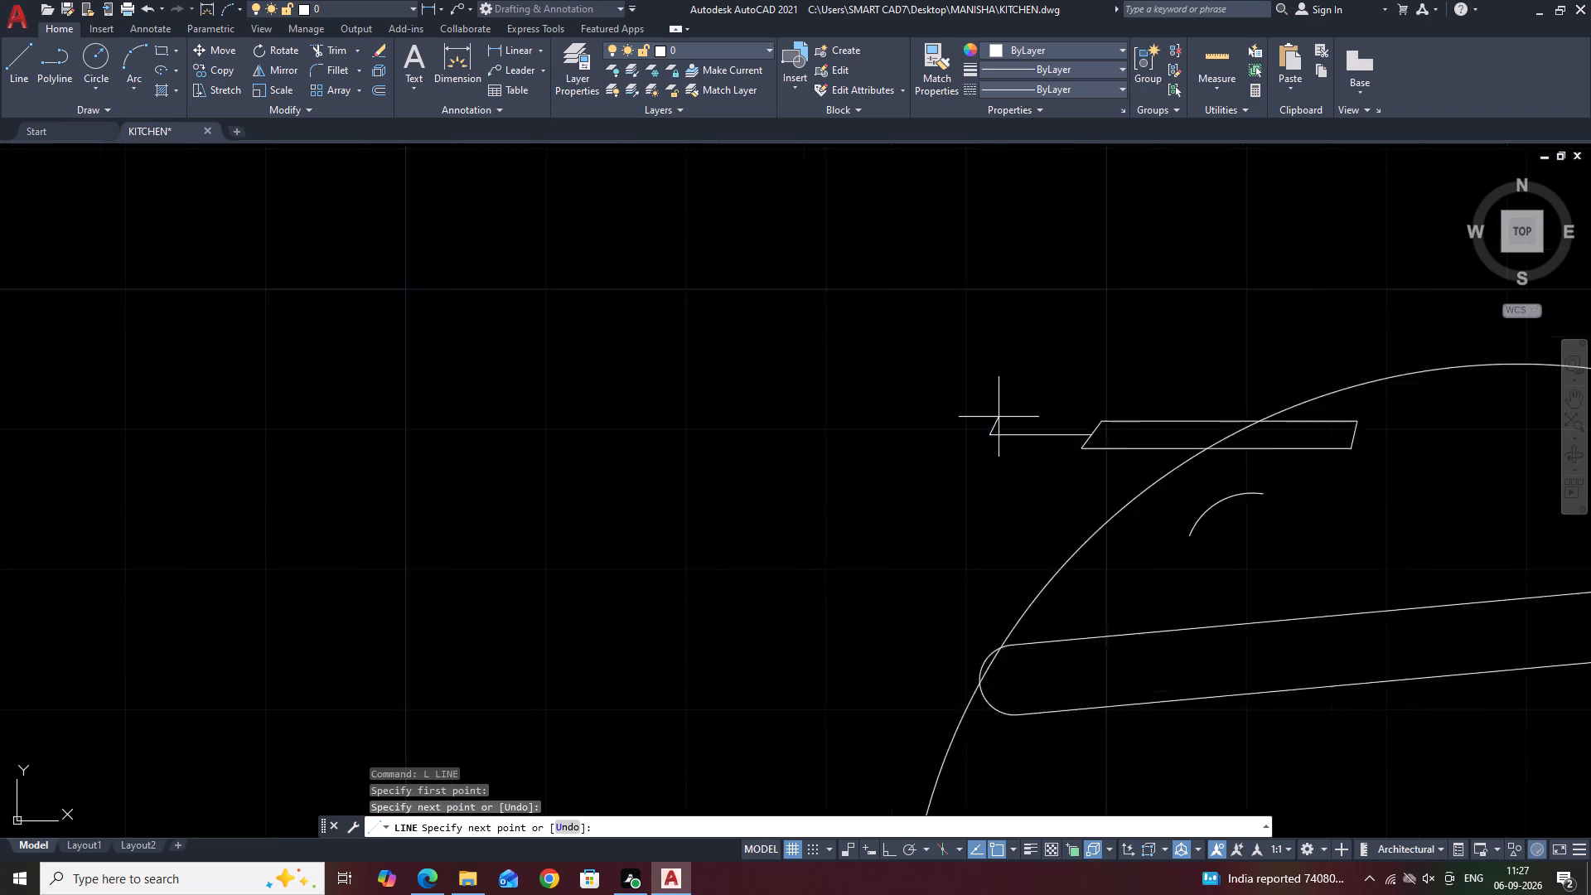
scroll(999, 417, up, 1)
click(997, 421)
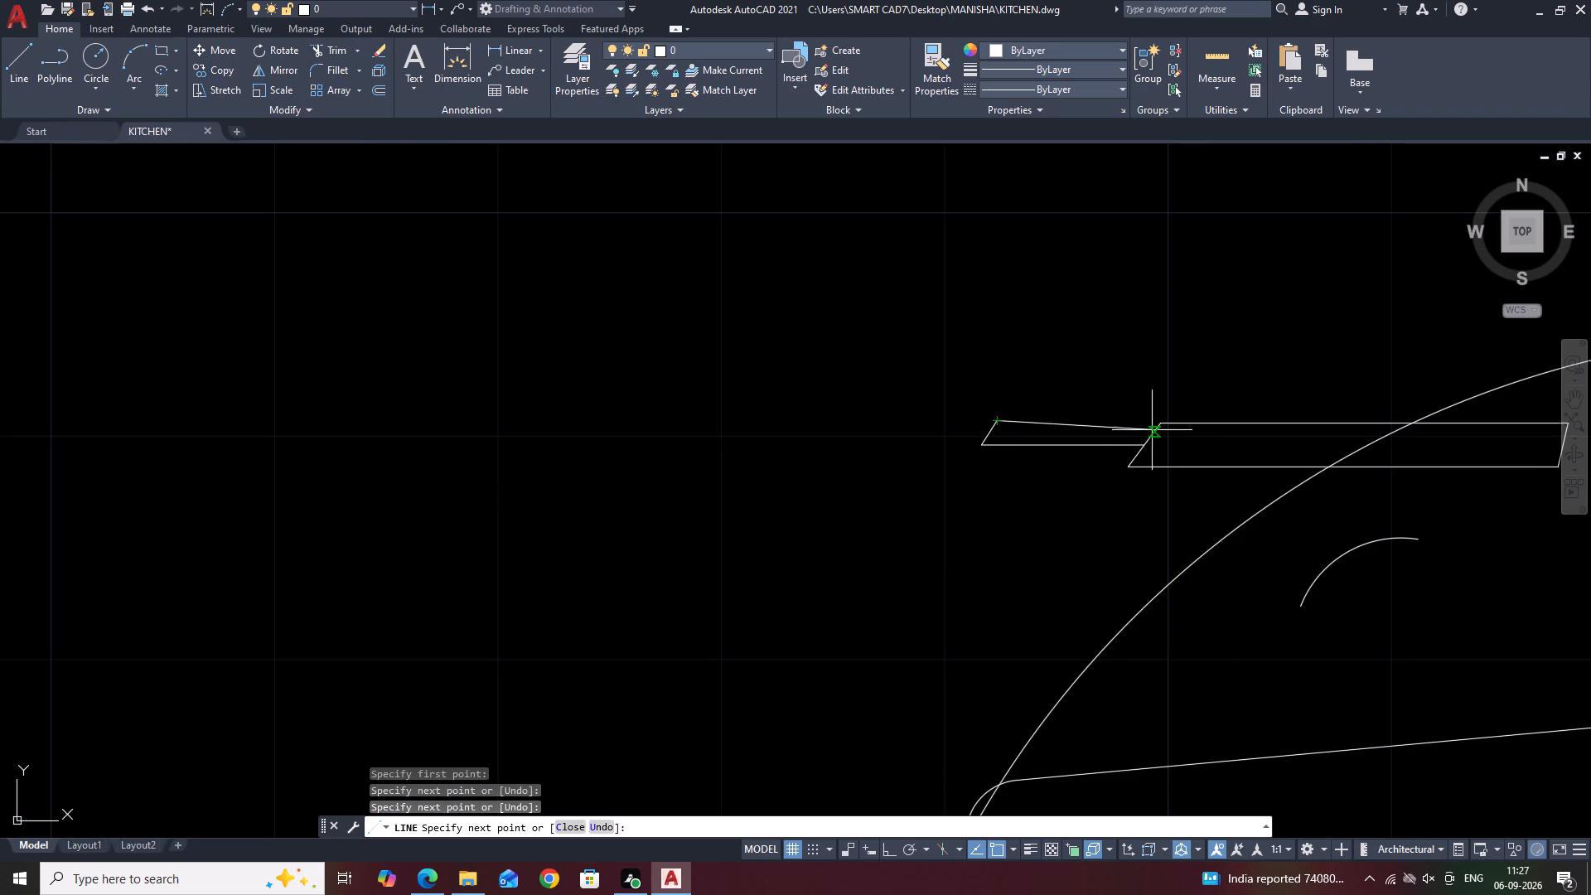
click(1152, 430)
key(Escape)
Stretch the shared upper outer corner of the narrow extension slightly down along its slanted end.
scroll(1049, 408, down, 3)
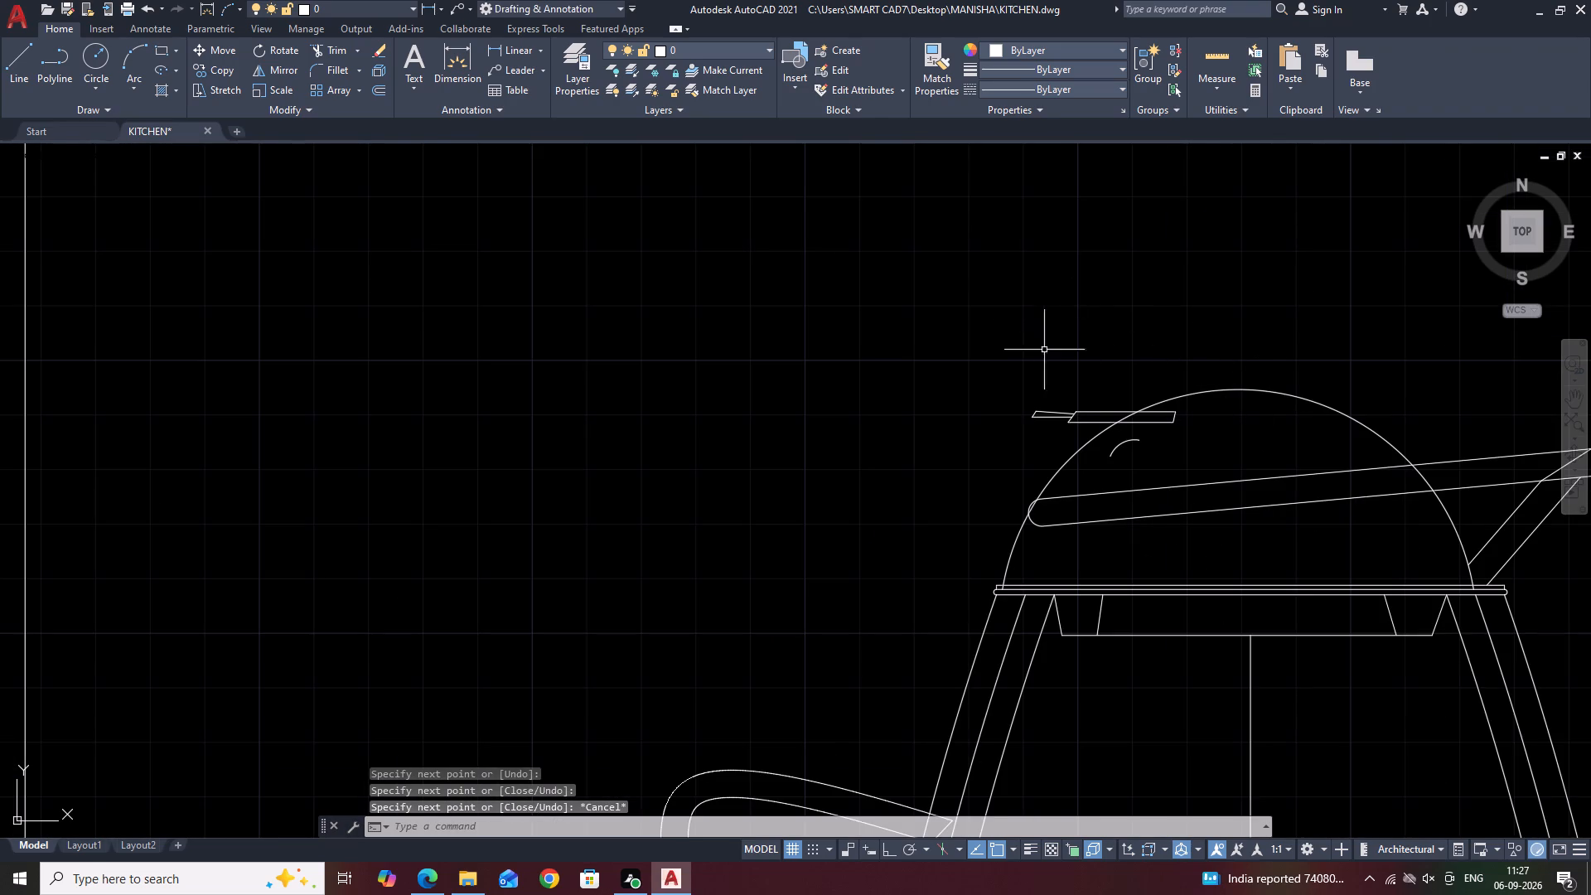
scroll(1086, 422, up, 3)
scroll(930, 397, up, 2)
click(994, 353)
click(931, 393)
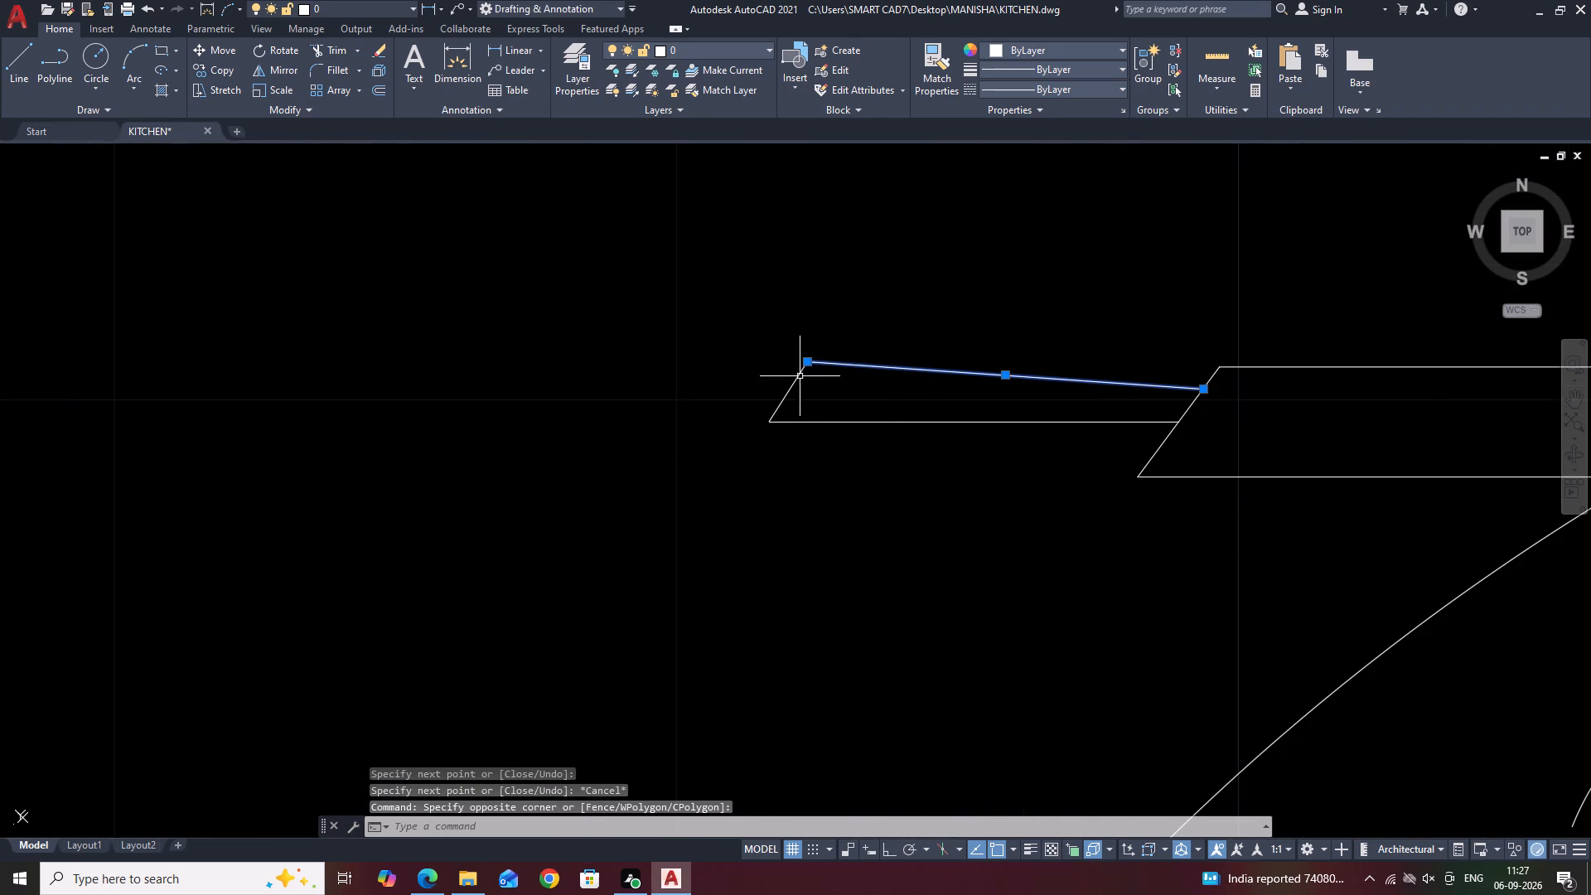
click(797, 375)
scroll(796, 368, up, 3)
click(833, 353)
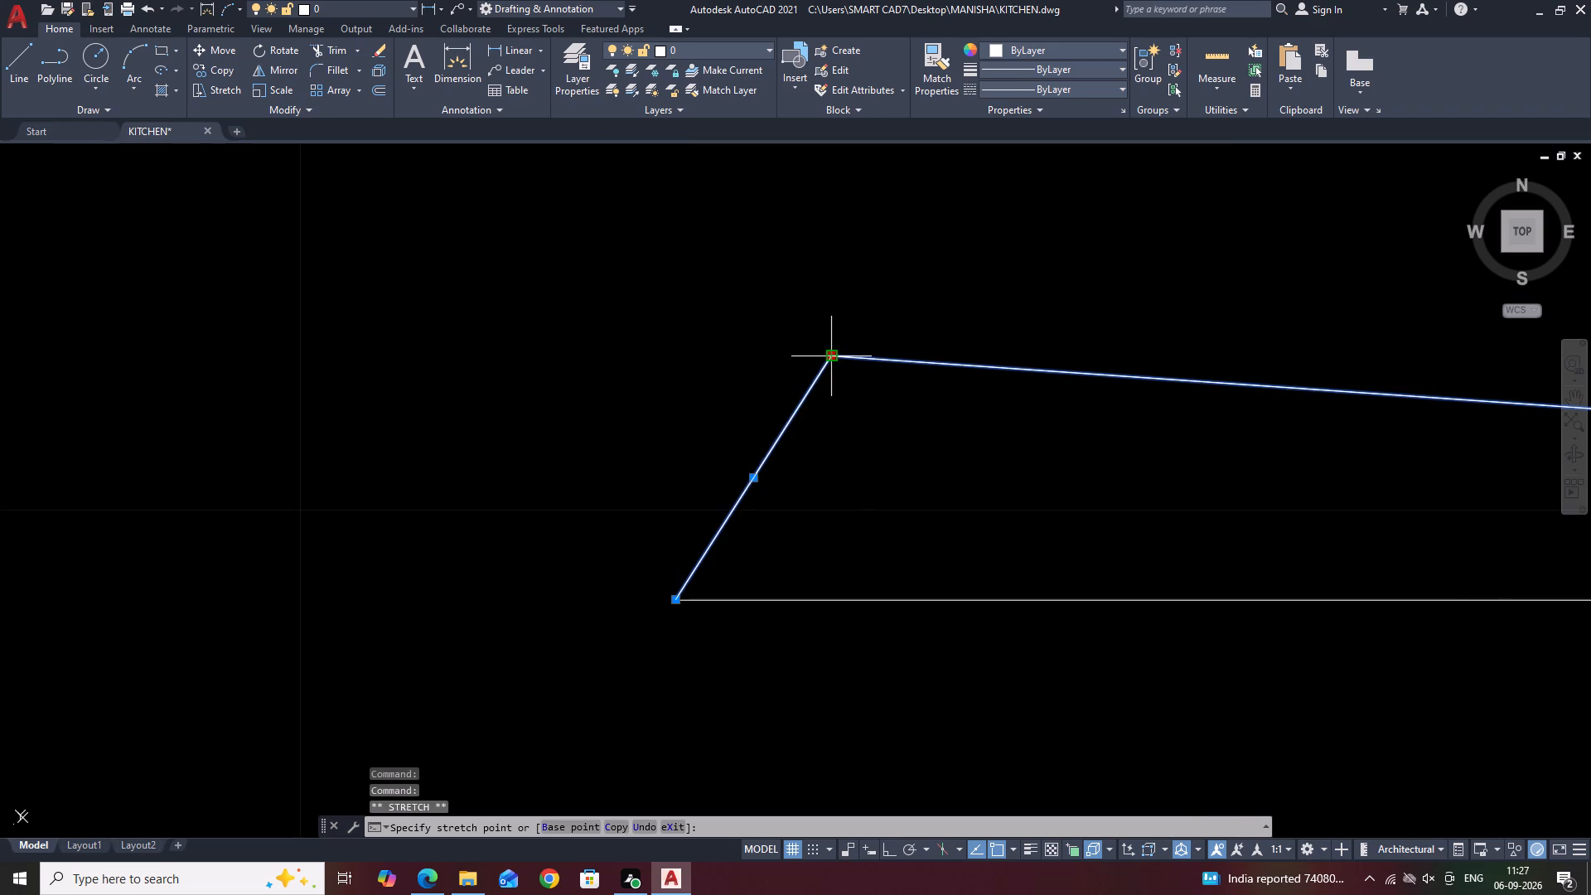
click(805, 399)
scroll(779, 408, down, 2)
key(Escape)
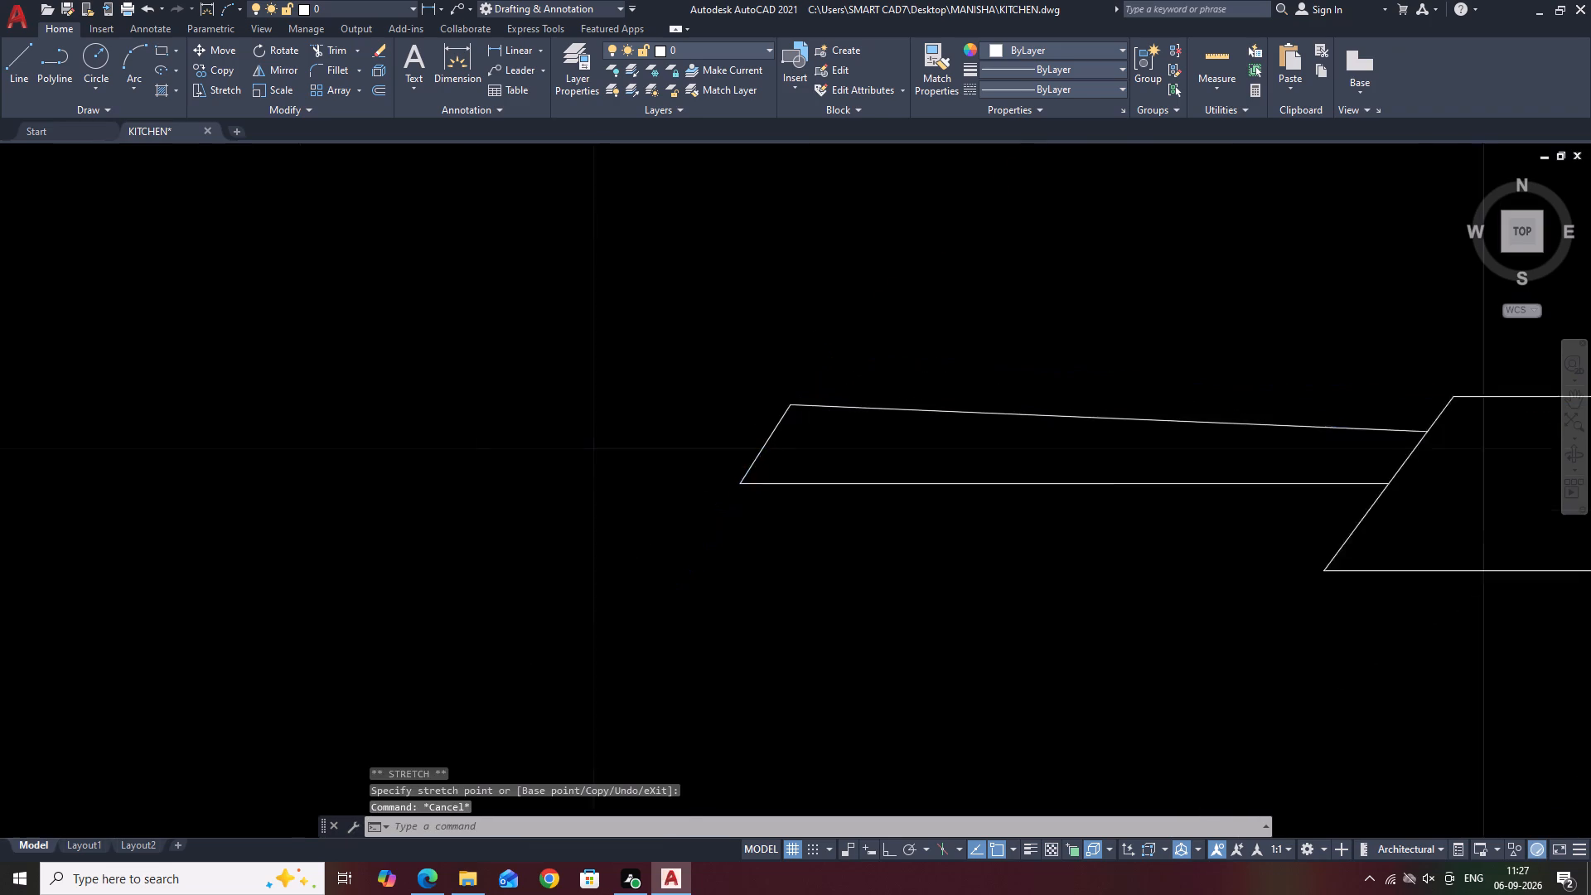
scroll(787, 411, down, 1)
key(Escape)
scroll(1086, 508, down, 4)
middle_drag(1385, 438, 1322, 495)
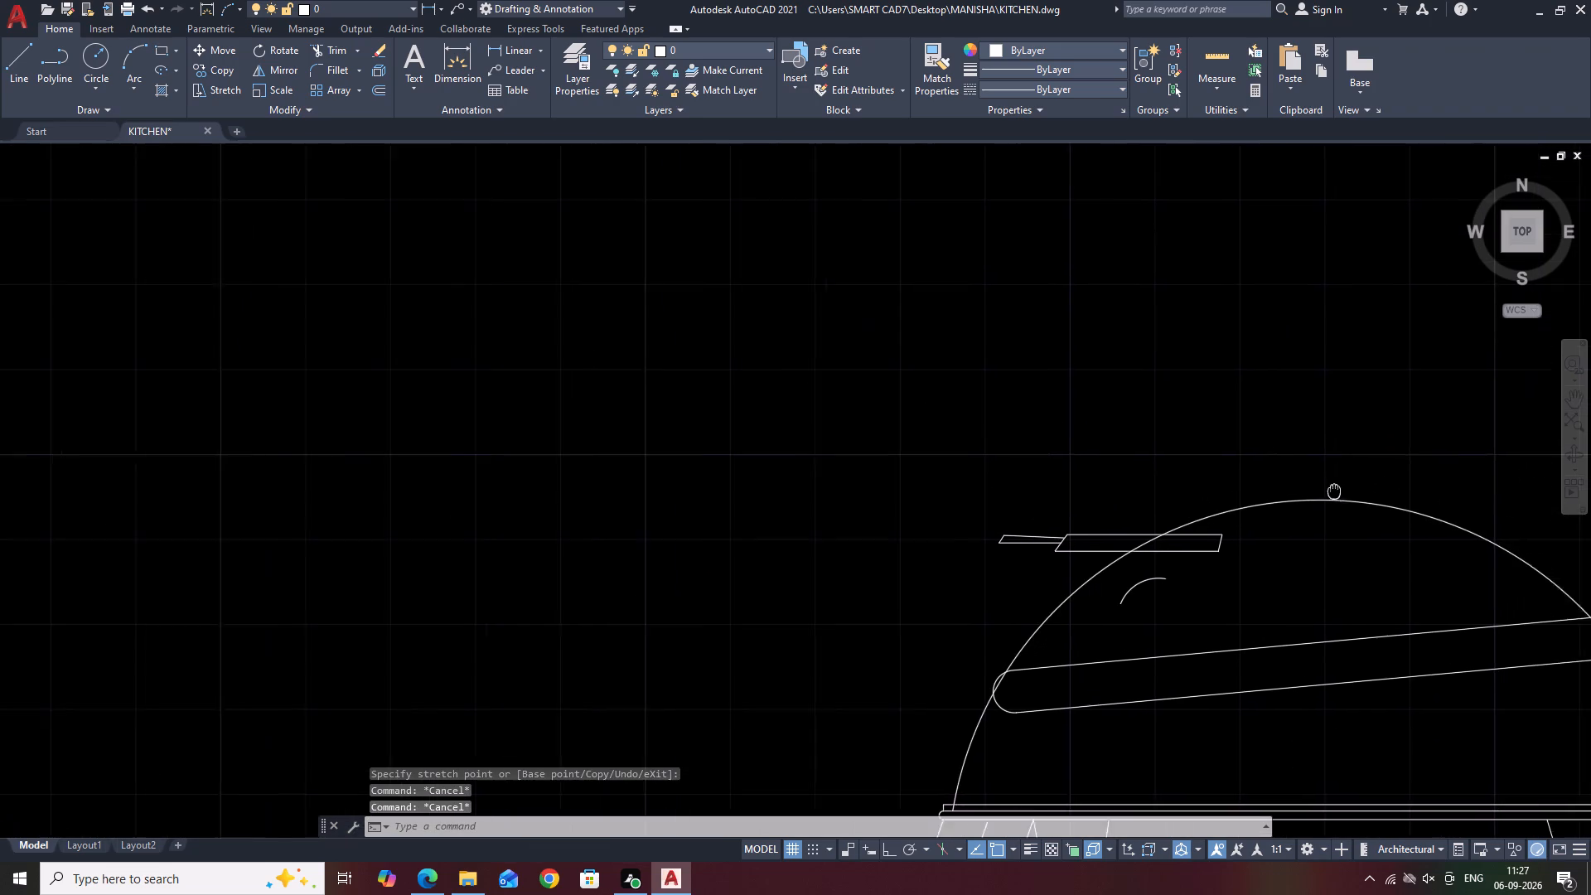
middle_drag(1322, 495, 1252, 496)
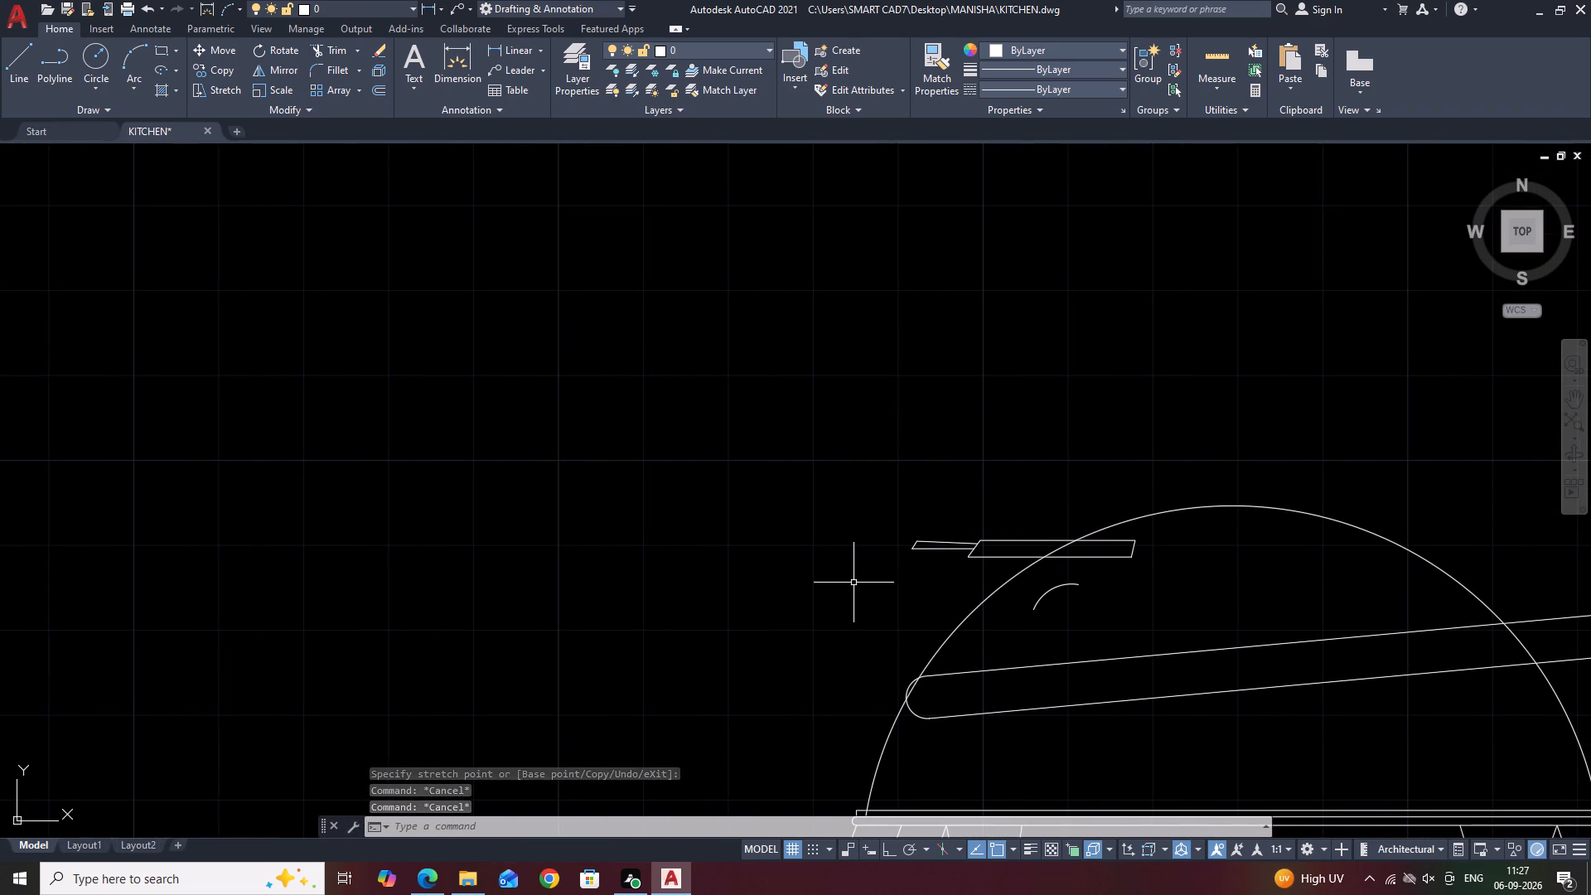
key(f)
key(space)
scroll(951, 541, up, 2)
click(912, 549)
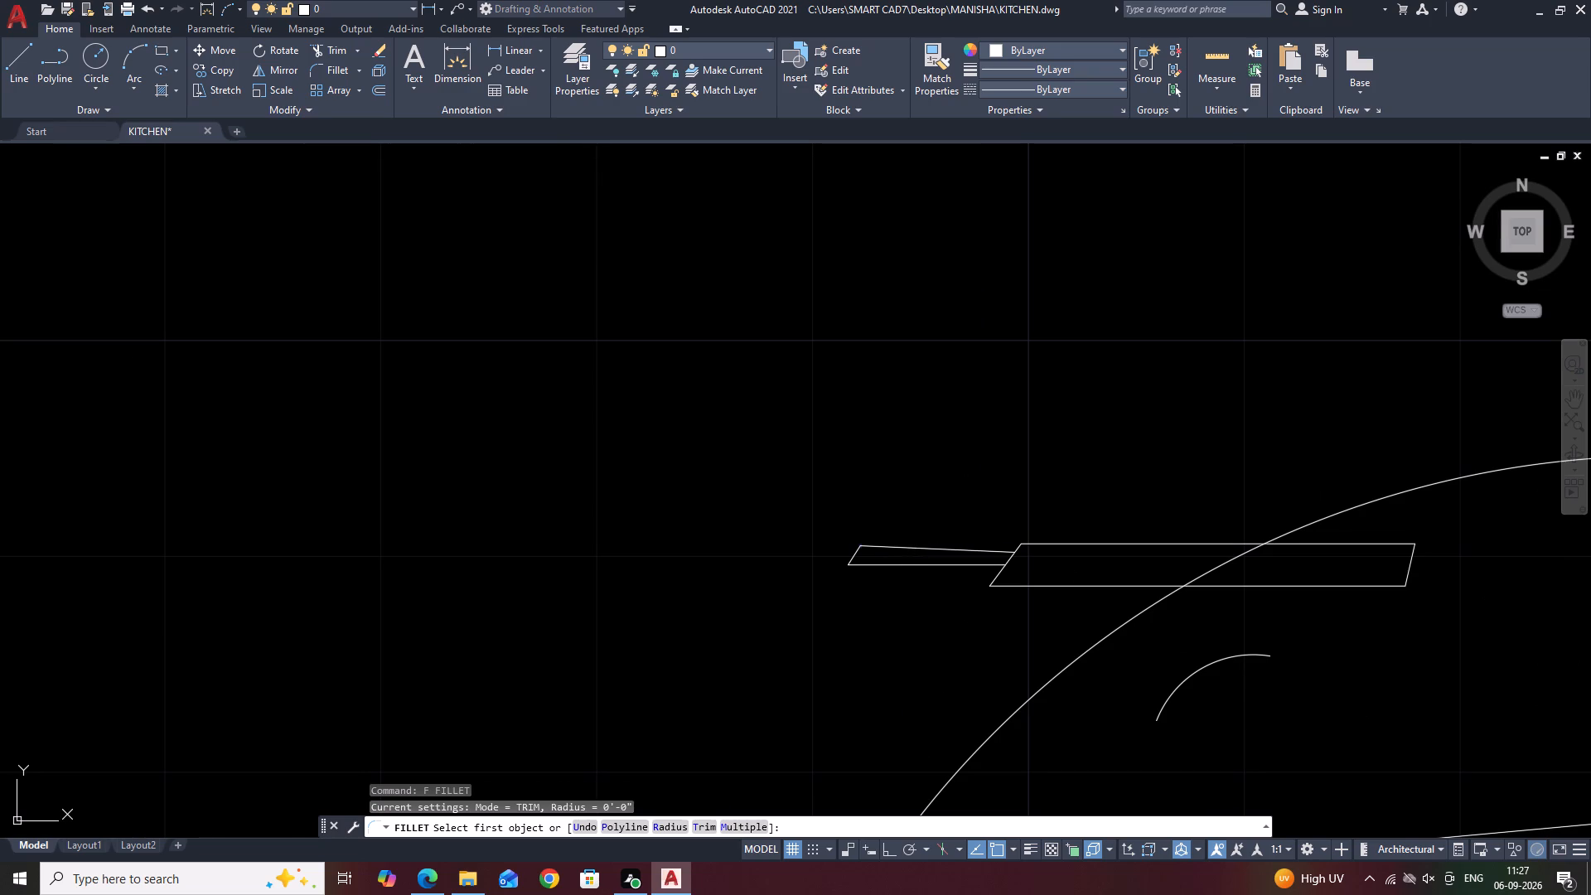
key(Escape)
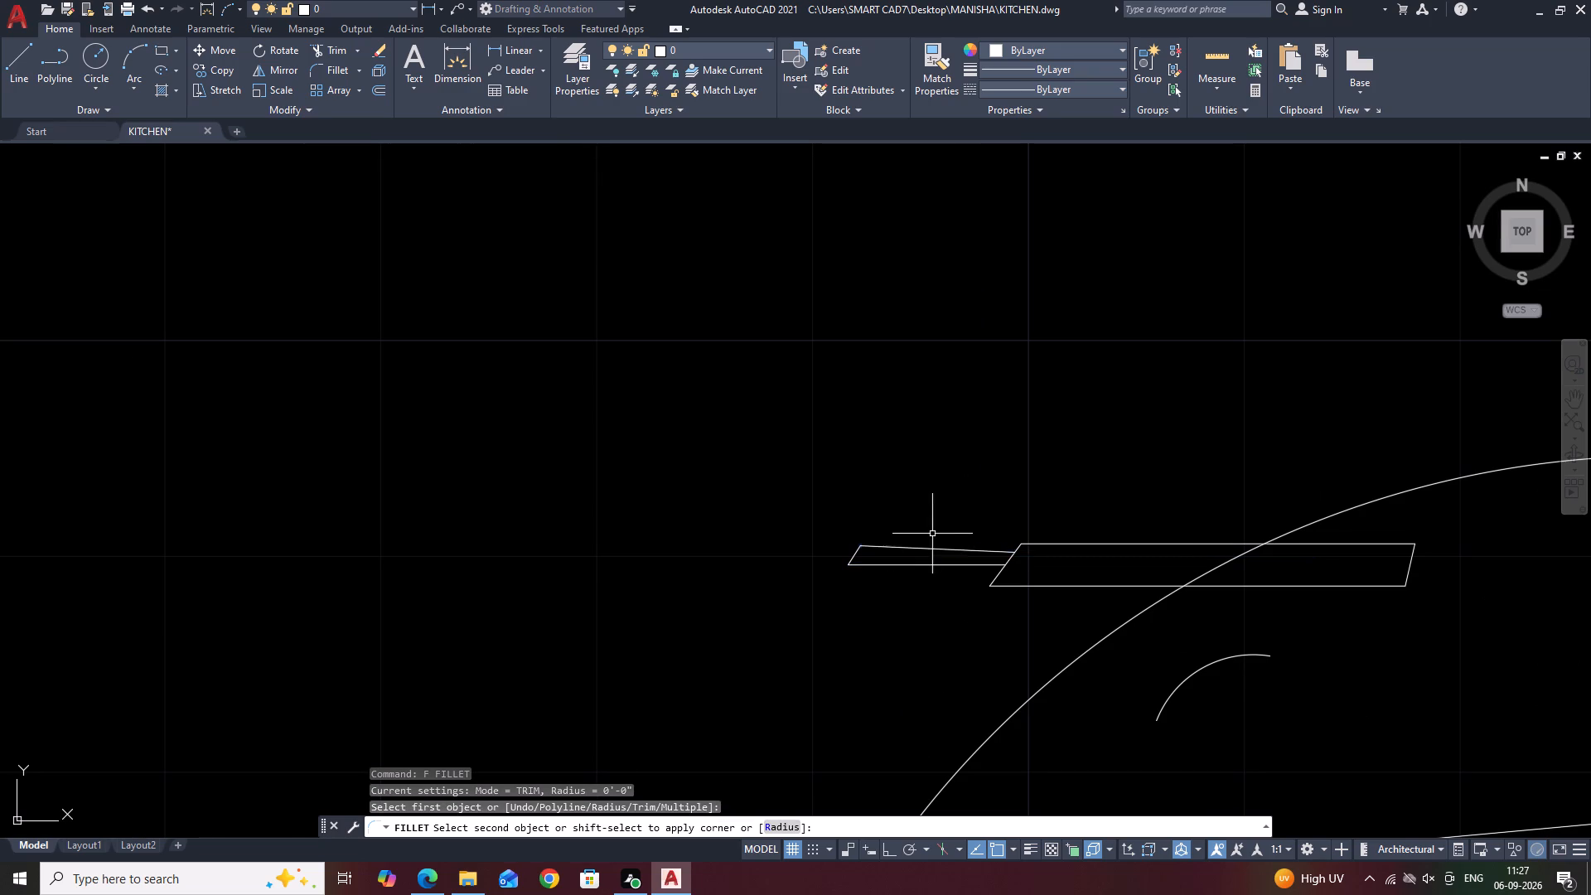
Delete the short slanted line closing the outer end of the narrow extension.
scroll(864, 557, up, 2)
click(839, 553)
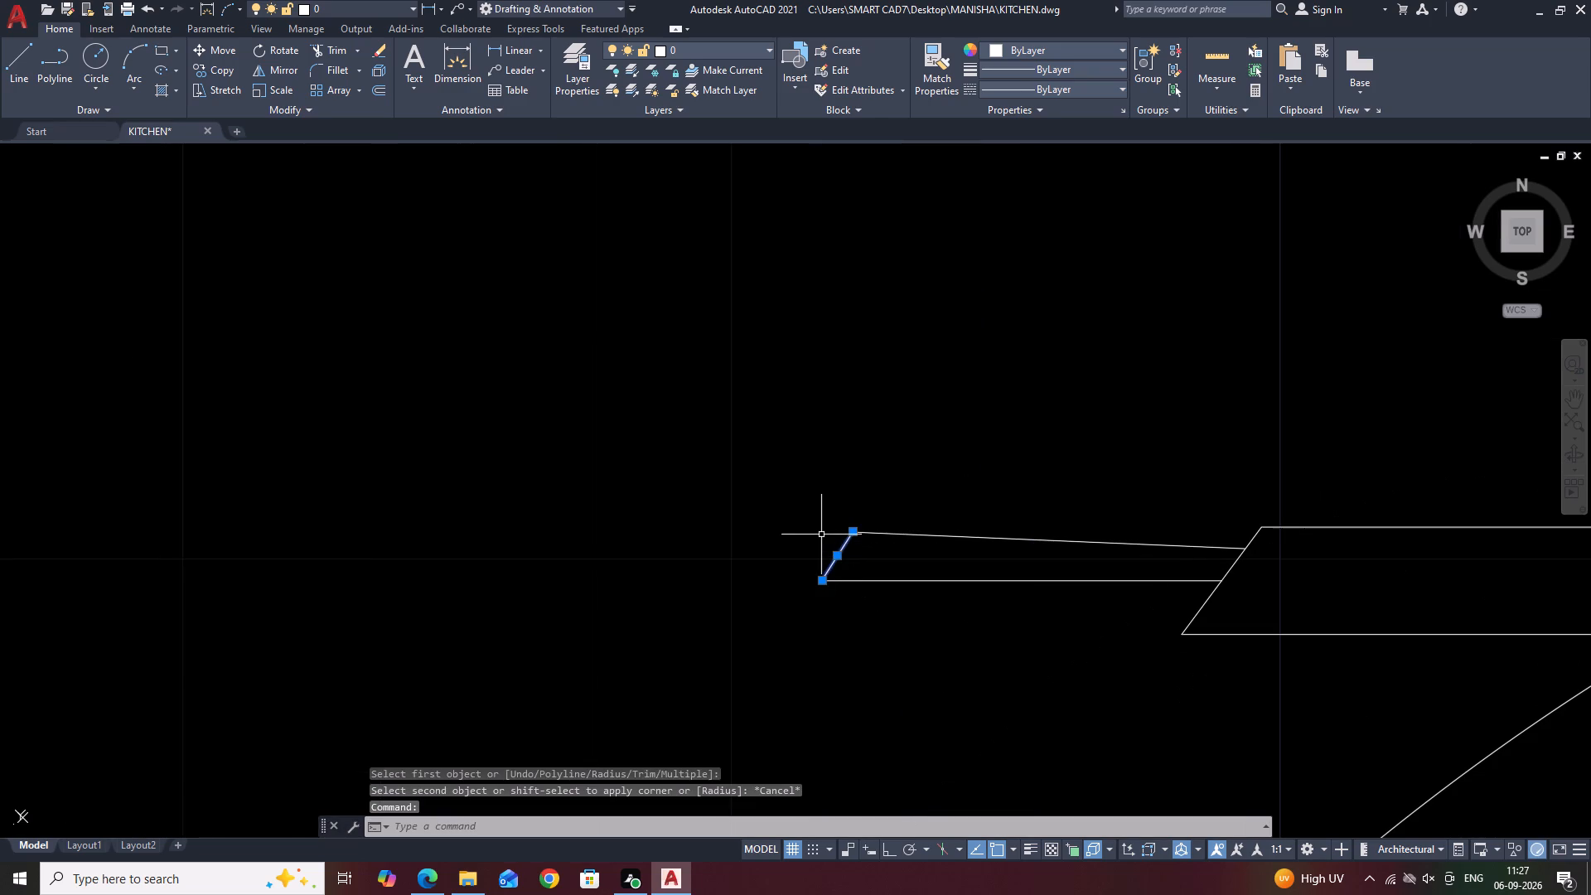
key(Delete)
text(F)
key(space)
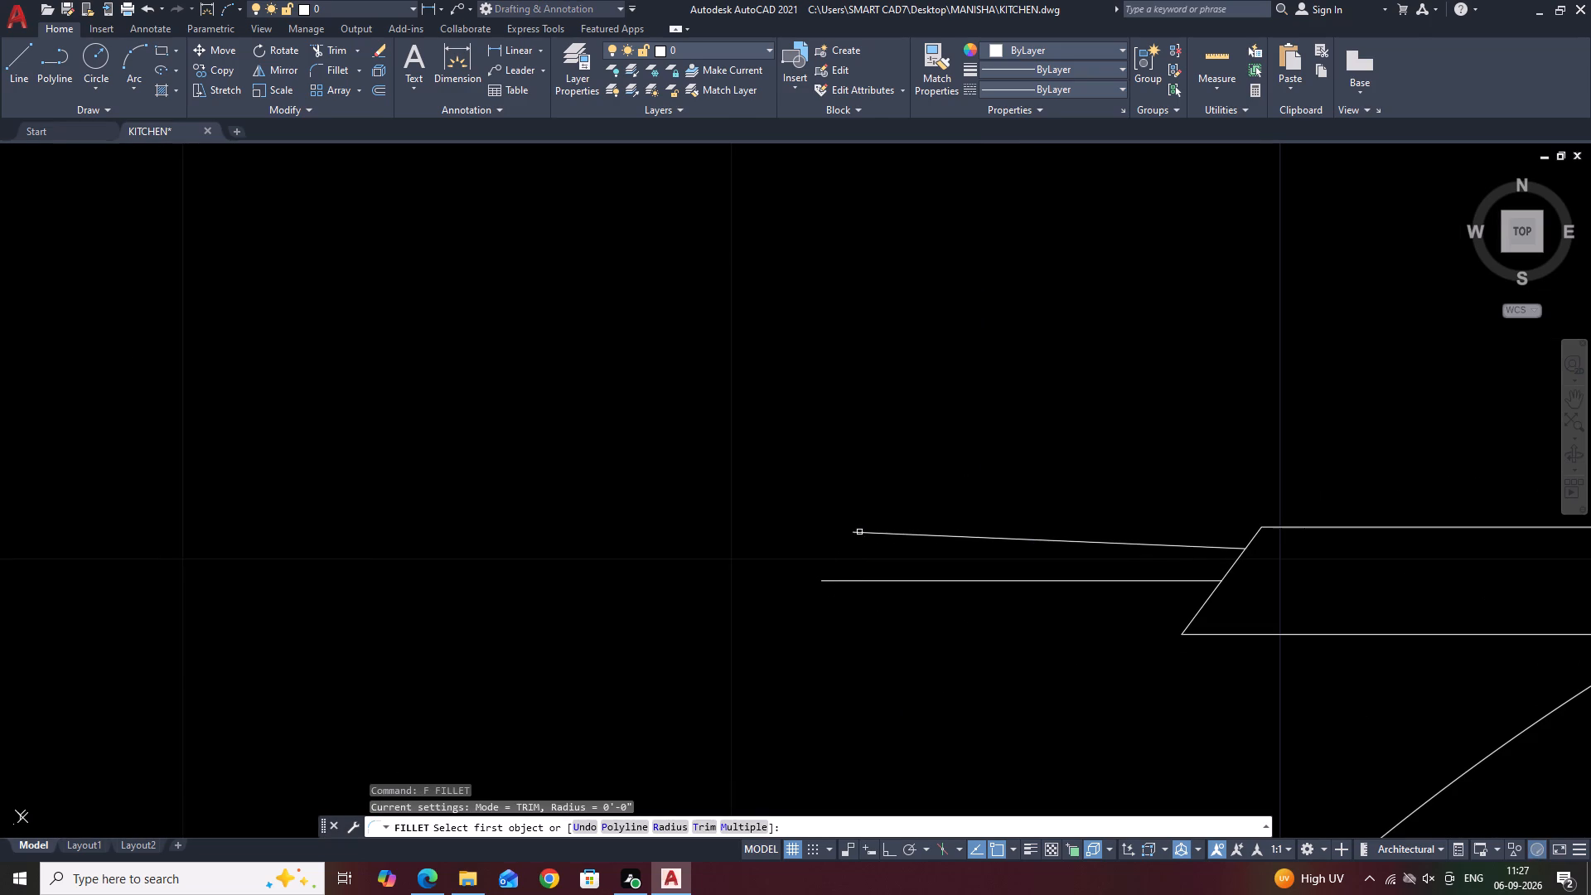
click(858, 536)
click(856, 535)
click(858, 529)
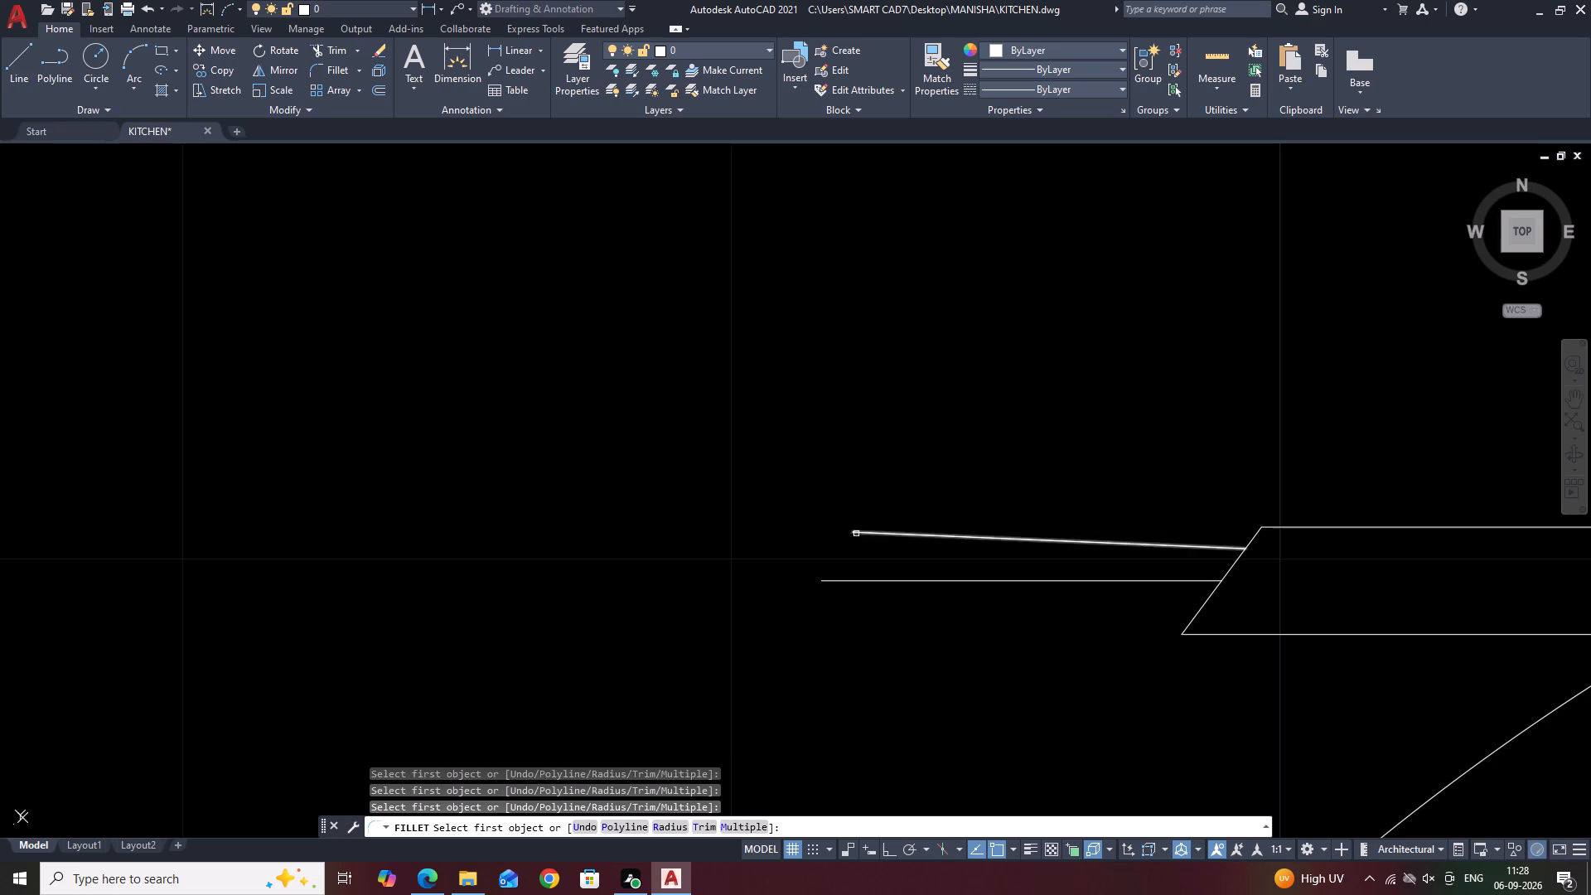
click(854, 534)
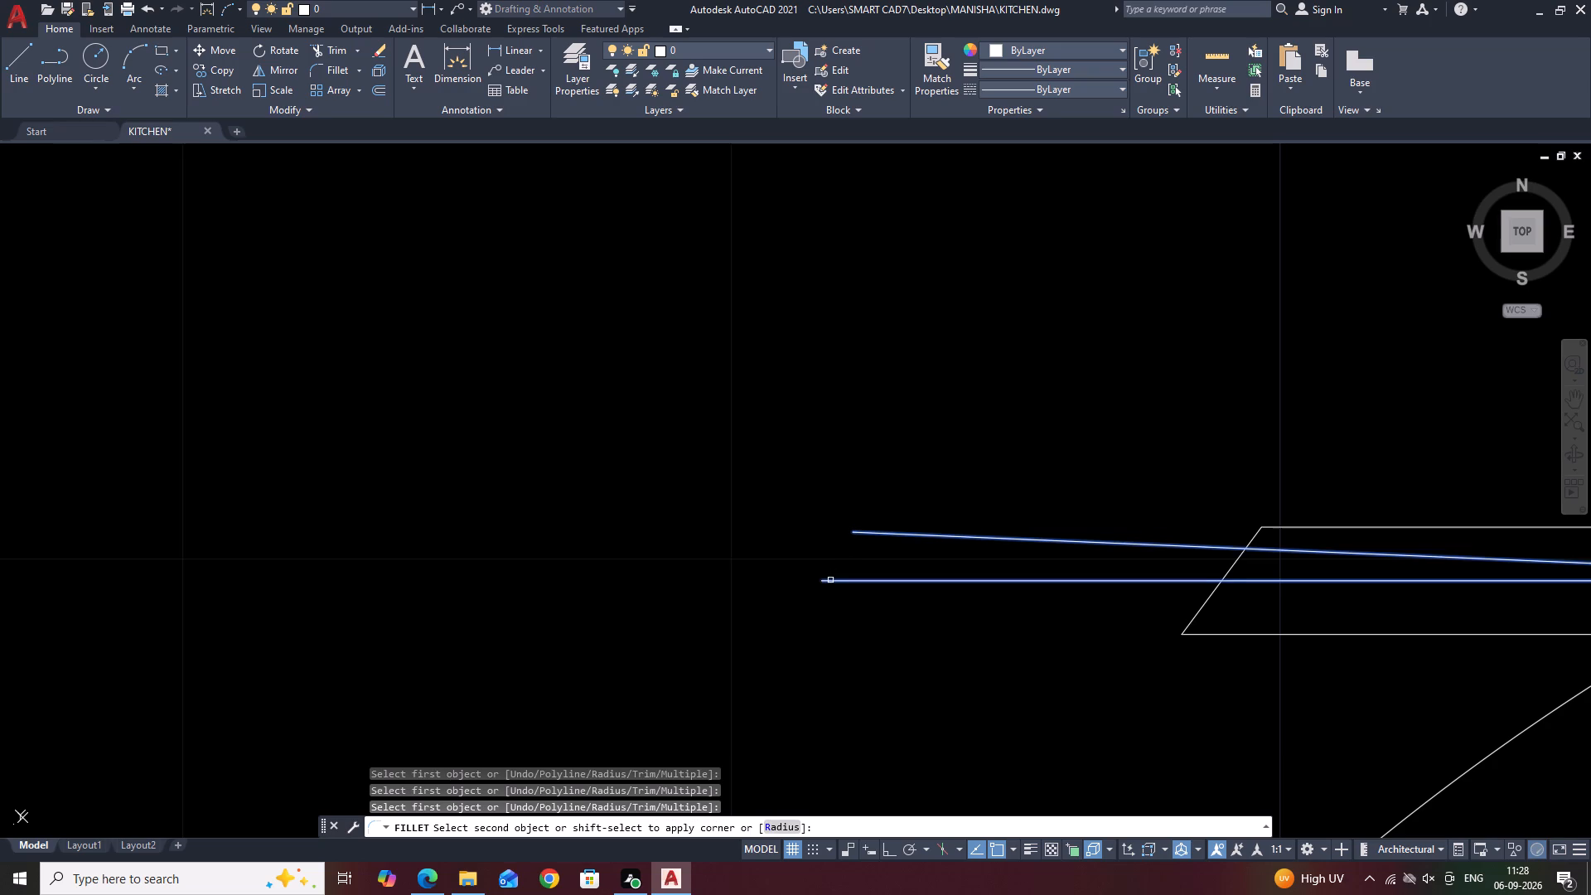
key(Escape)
Draw a three-point arc joining the open outer ends of the narrow extension's two lines.
scroll(1137, 526, down, 1)
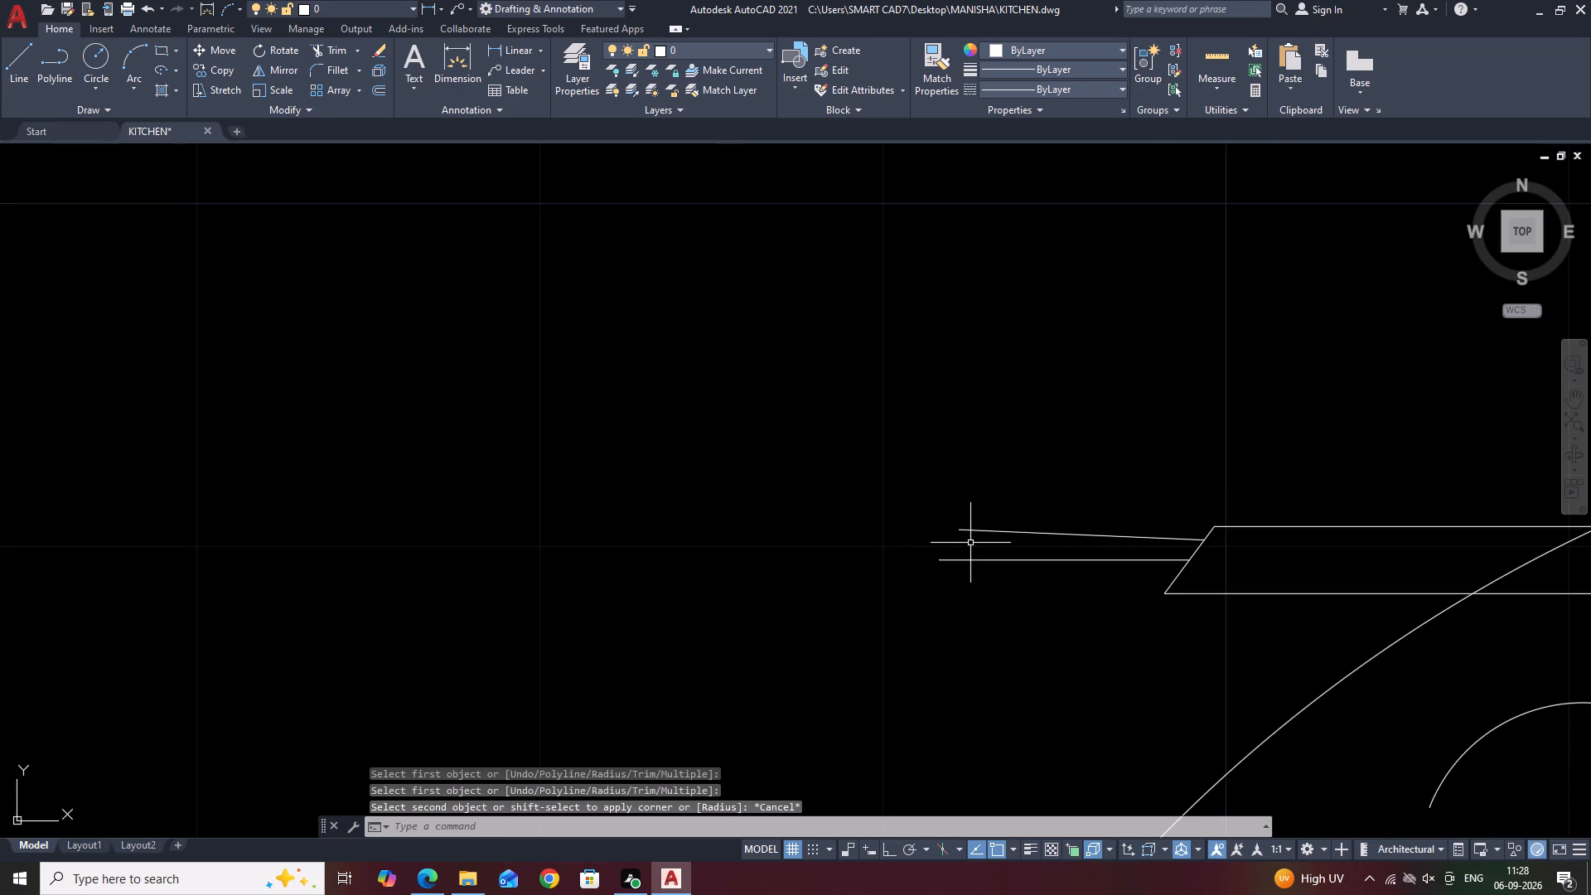
key(a)
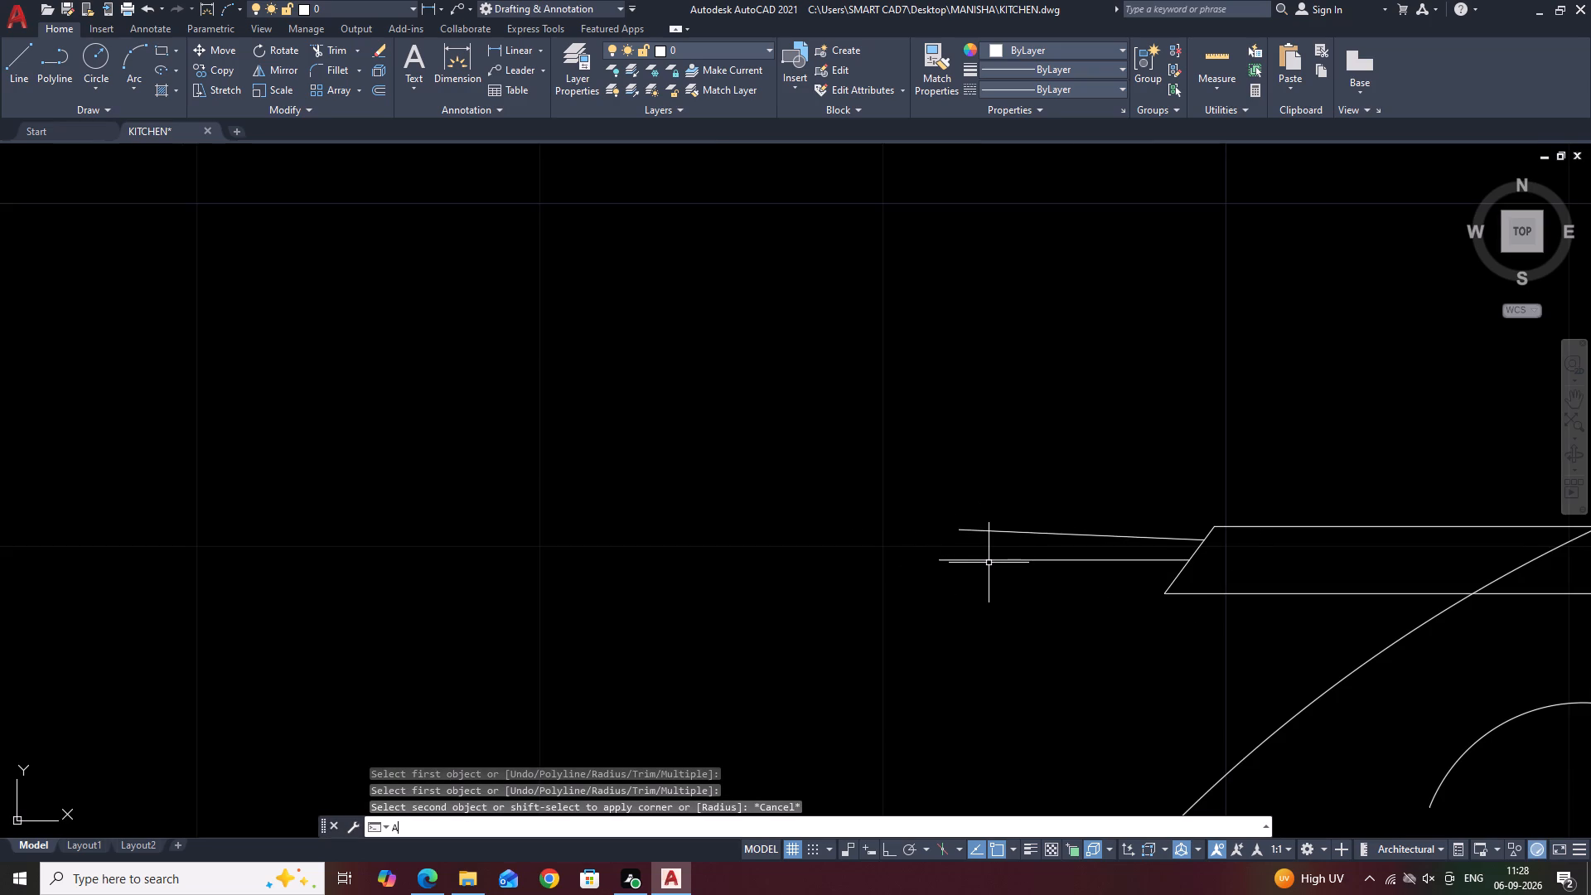
key(space)
scroll(946, 559, up, 2)
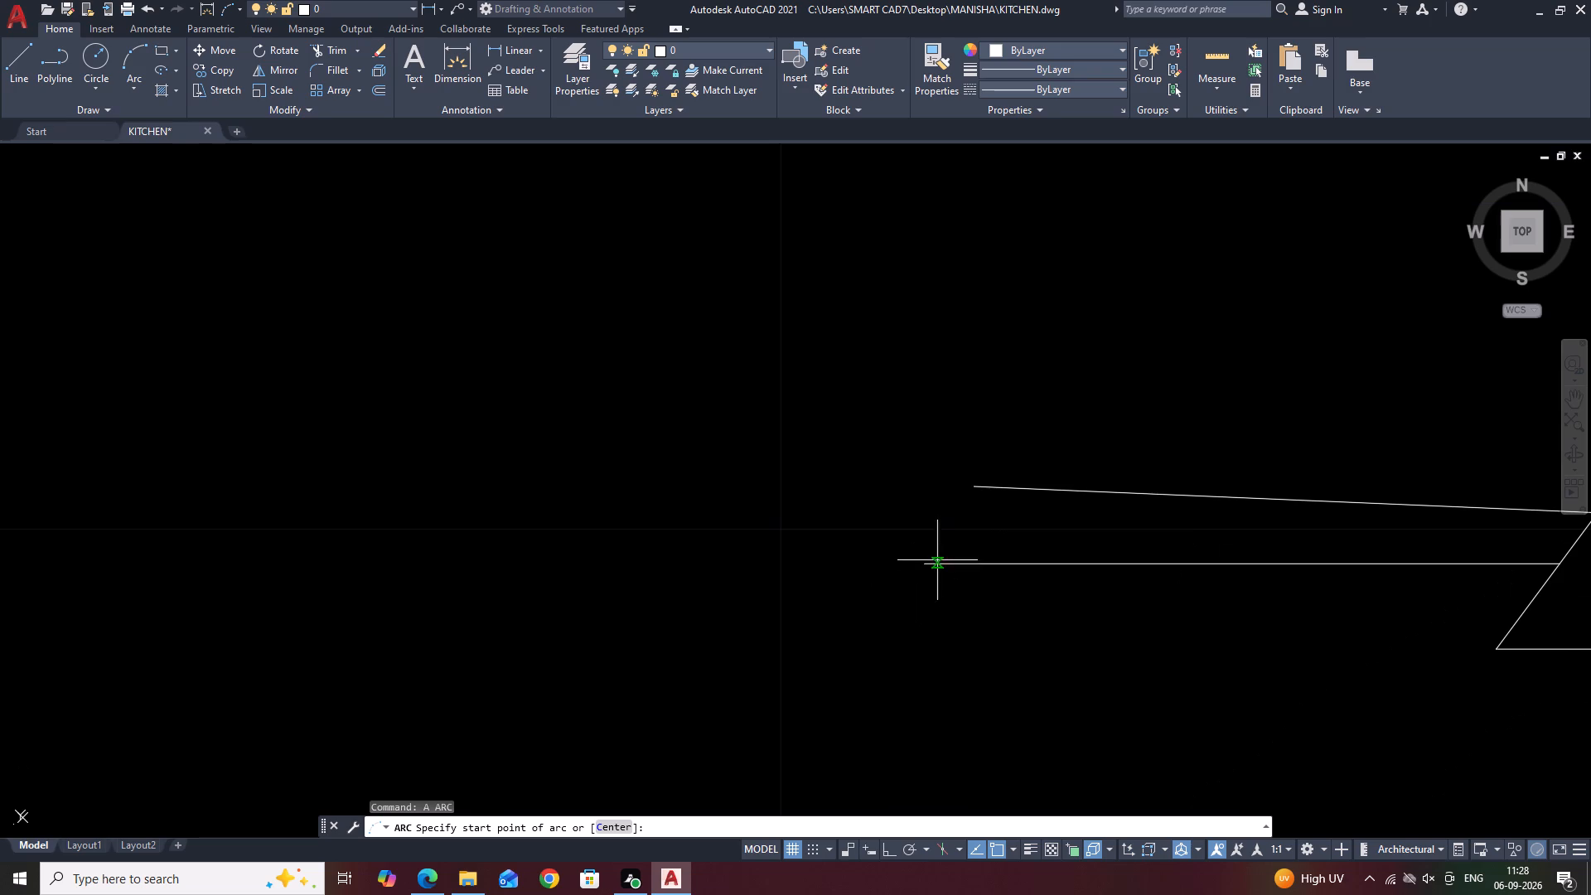
click(926, 566)
click(936, 527)
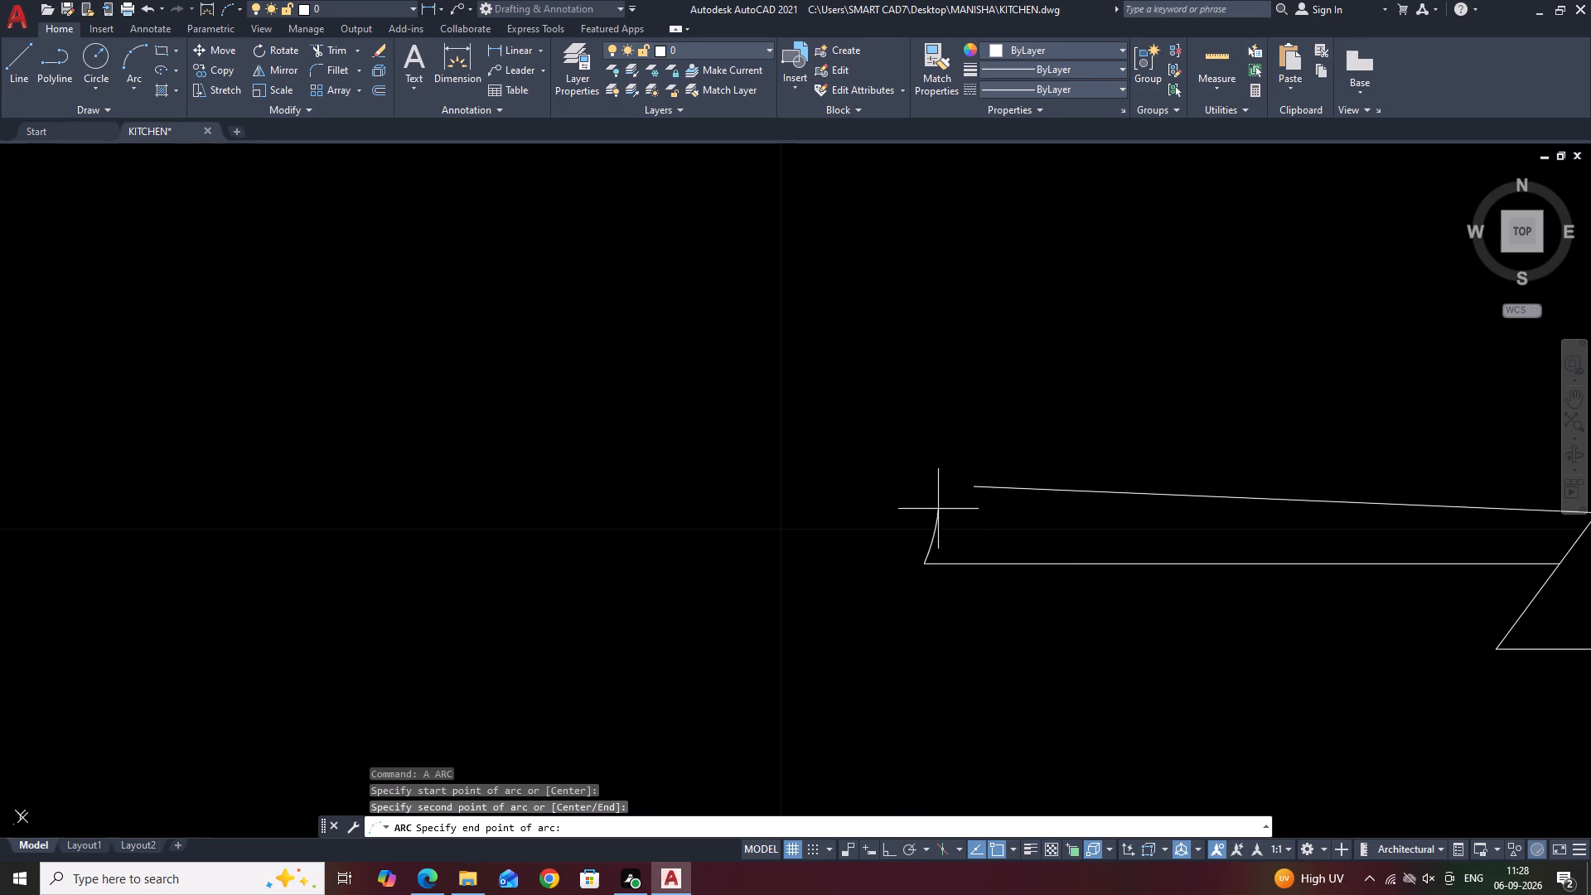
click(973, 489)
Stretch the closing arc's midpoint outward to give the narrow extension a fuller rounded end.
click(949, 508)
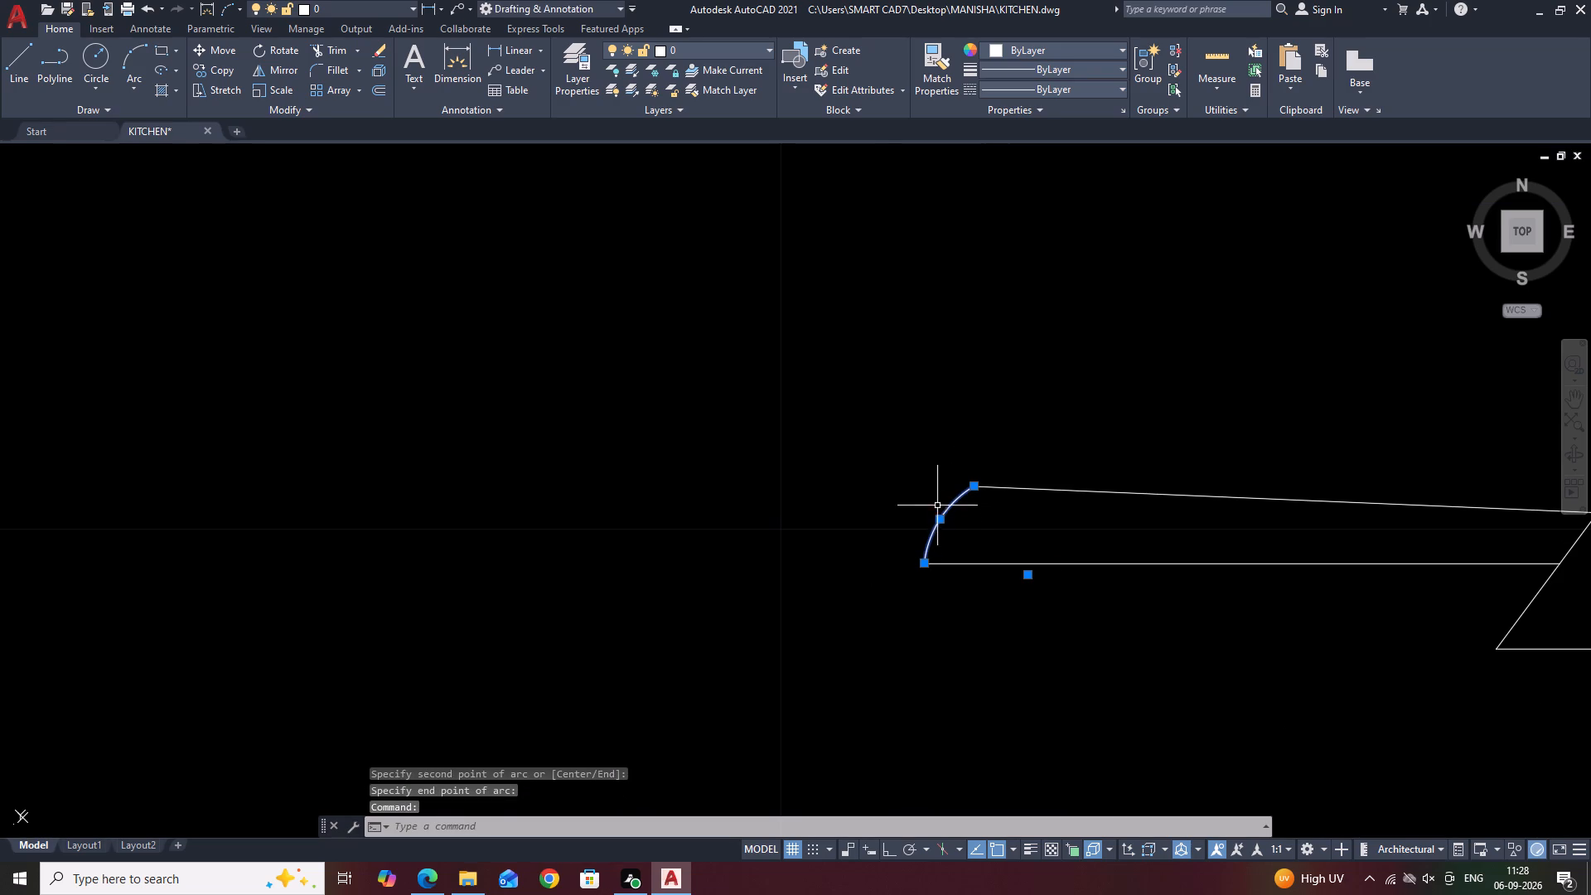
click(940, 522)
click(910, 508)
key(Escape)
Delete the vertical centre line inside the body of the jug on the top shelf.
scroll(907, 515, down, 3)
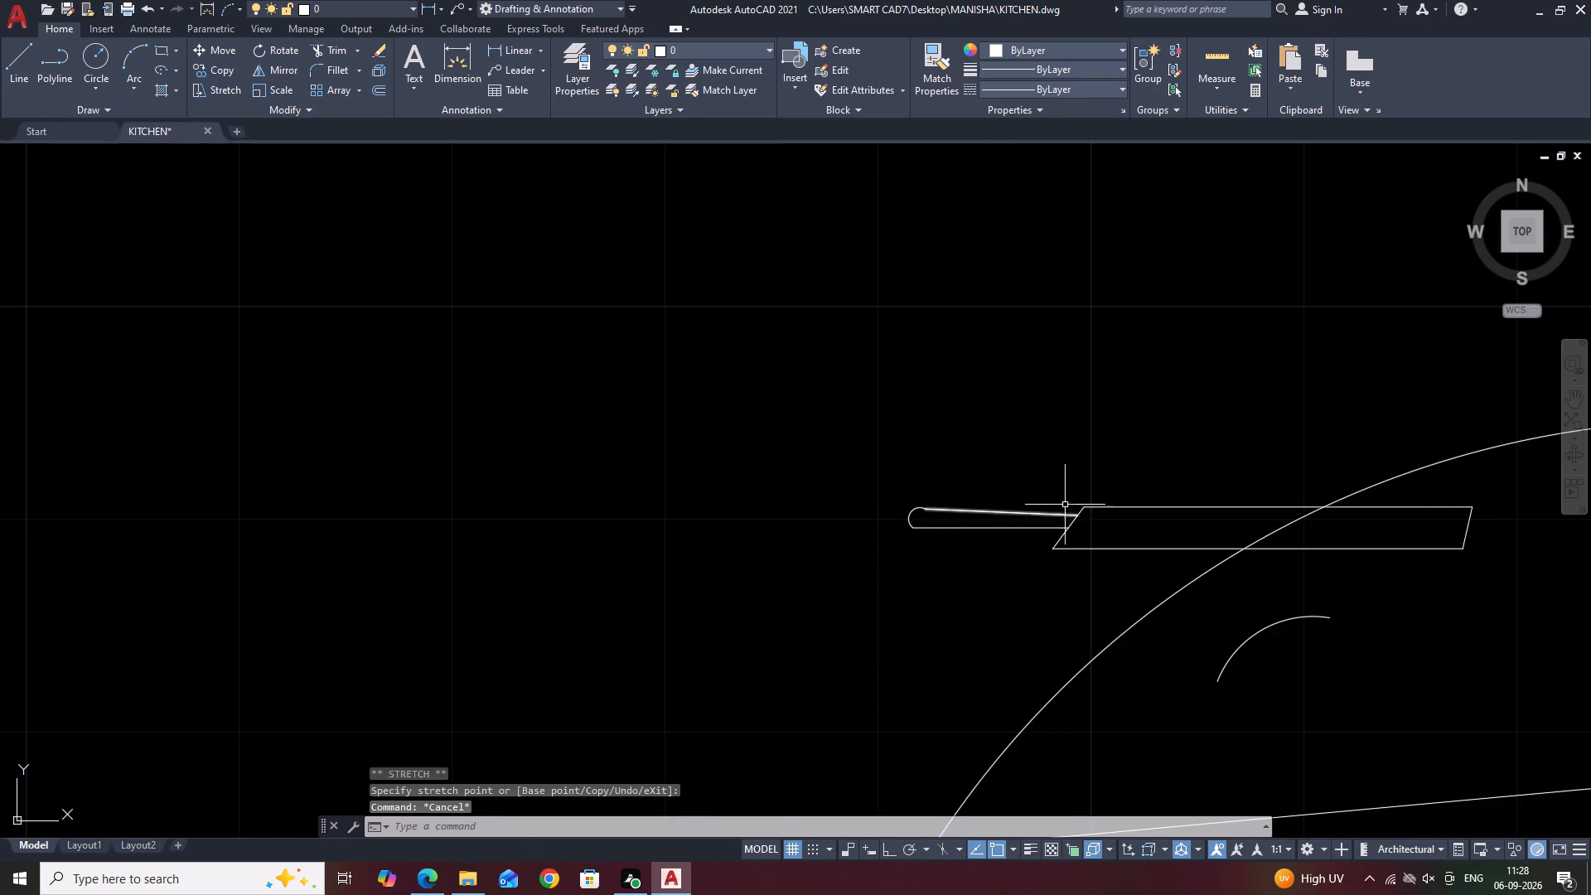
scroll(1154, 446, down, 2)
middle_drag(1303, 398, 1066, 476)
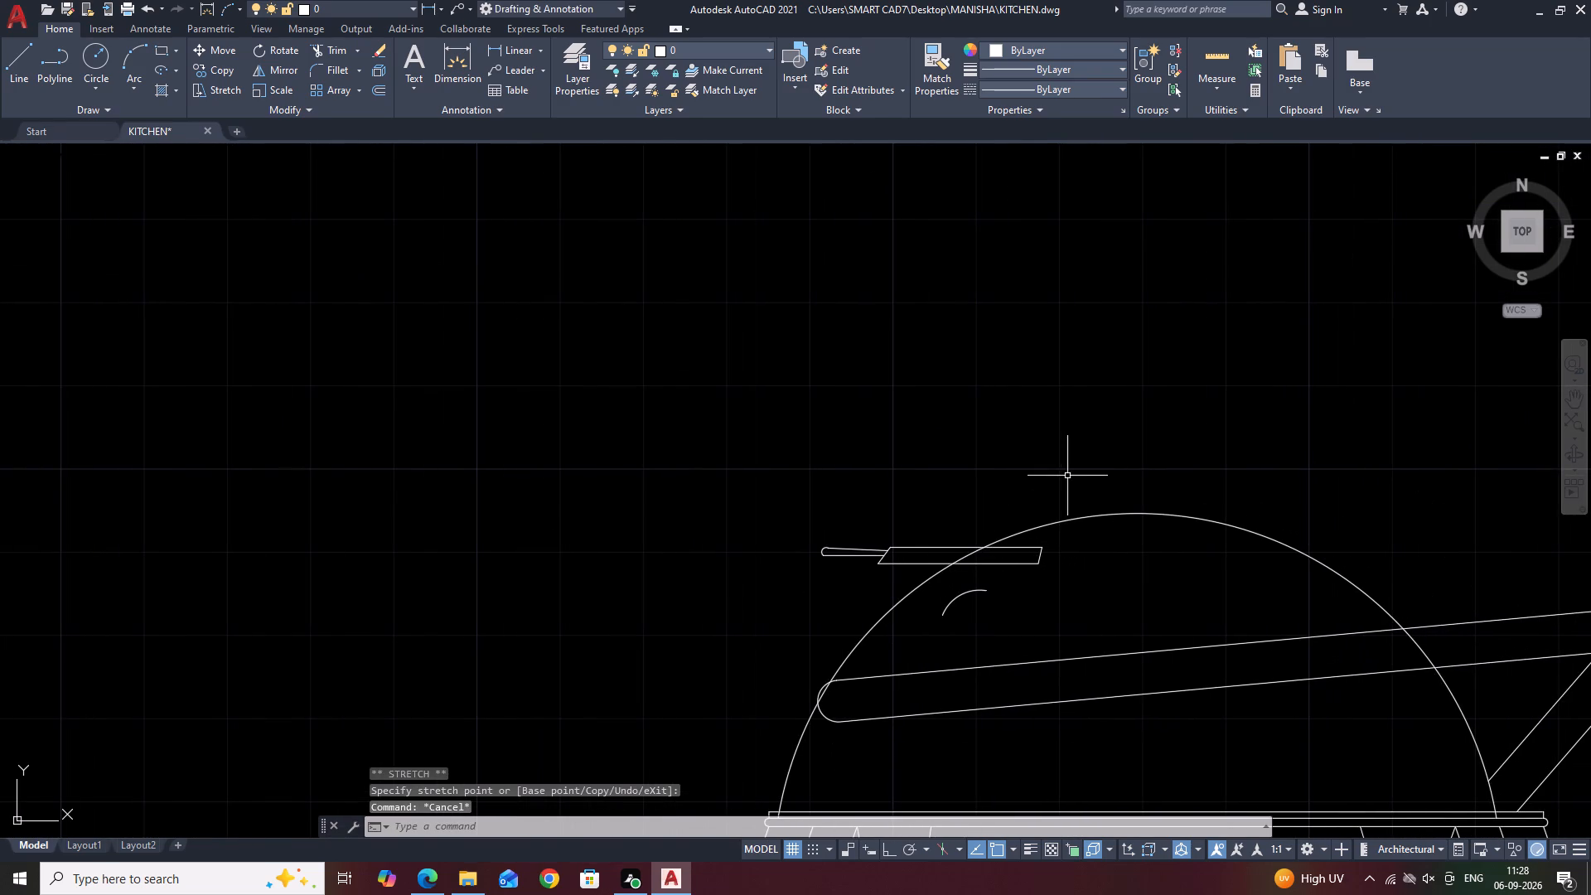
scroll(1096, 457, down, 2)
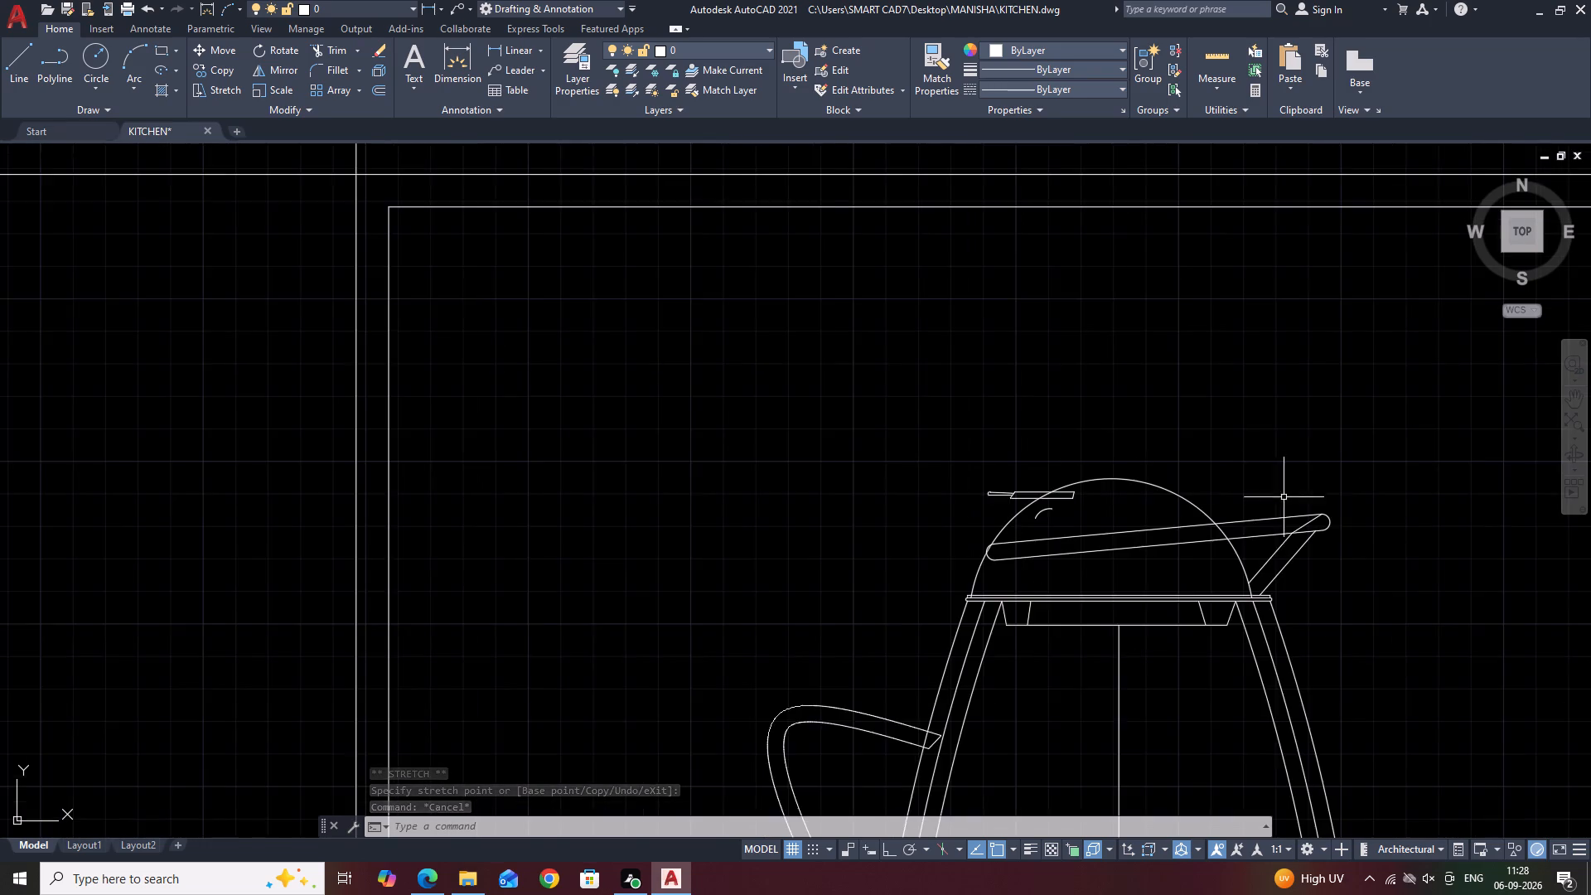
middle_drag(1240, 456, 1168, 400)
scroll(1166, 399, down, 3)
middle_drag(1301, 447, 1104, 349)
scroll(1234, 405, down, 1)
middle_drag(1335, 616, 1335, 612)
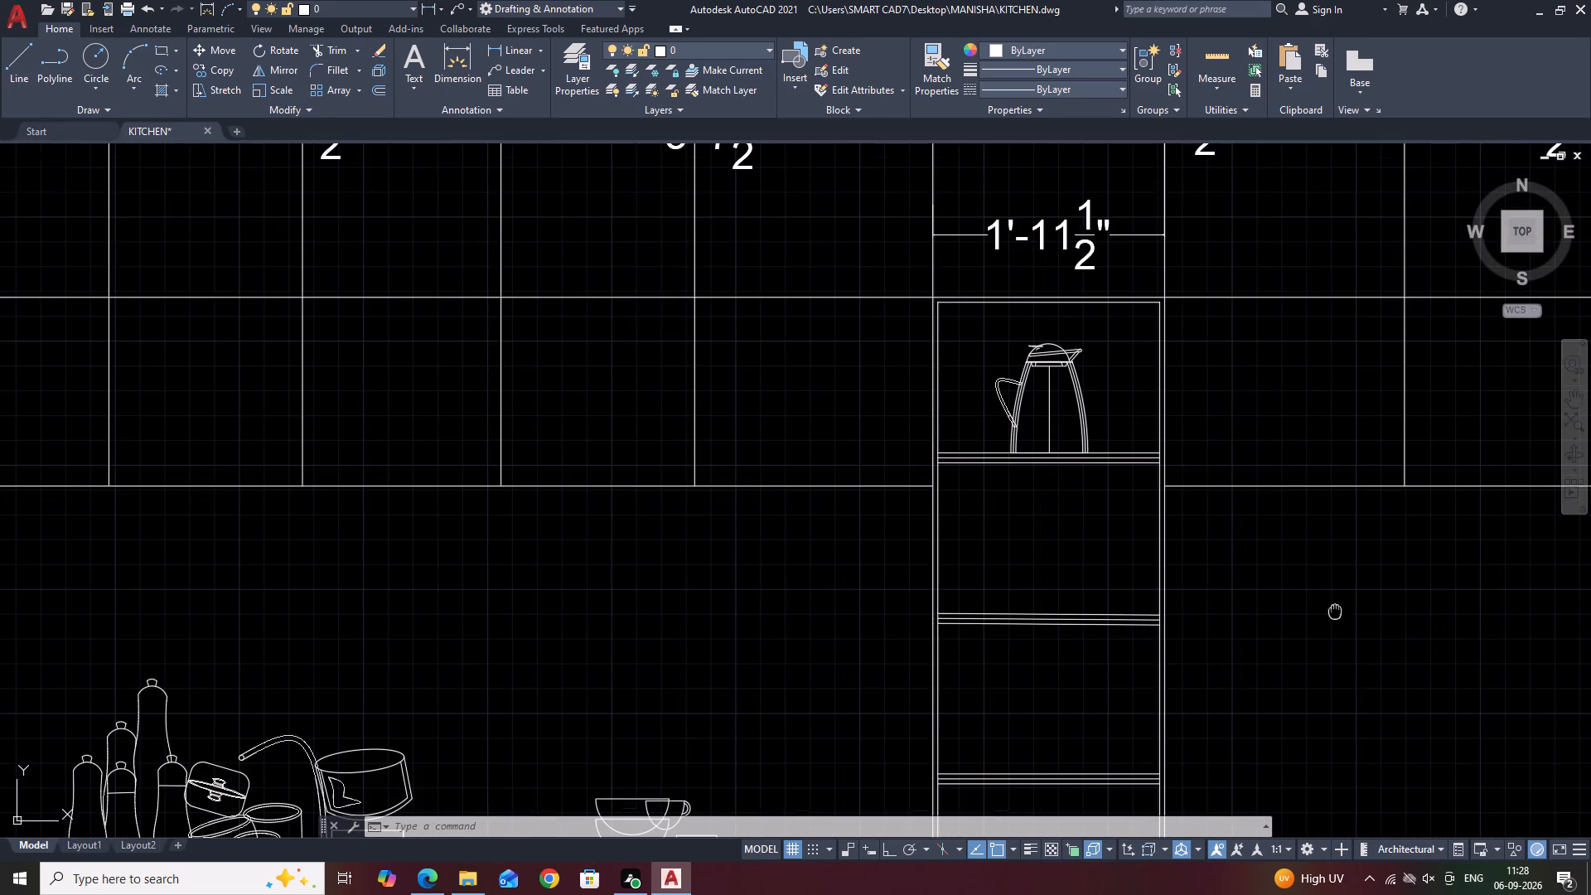
middle_drag(1335, 612, 1271, 447)
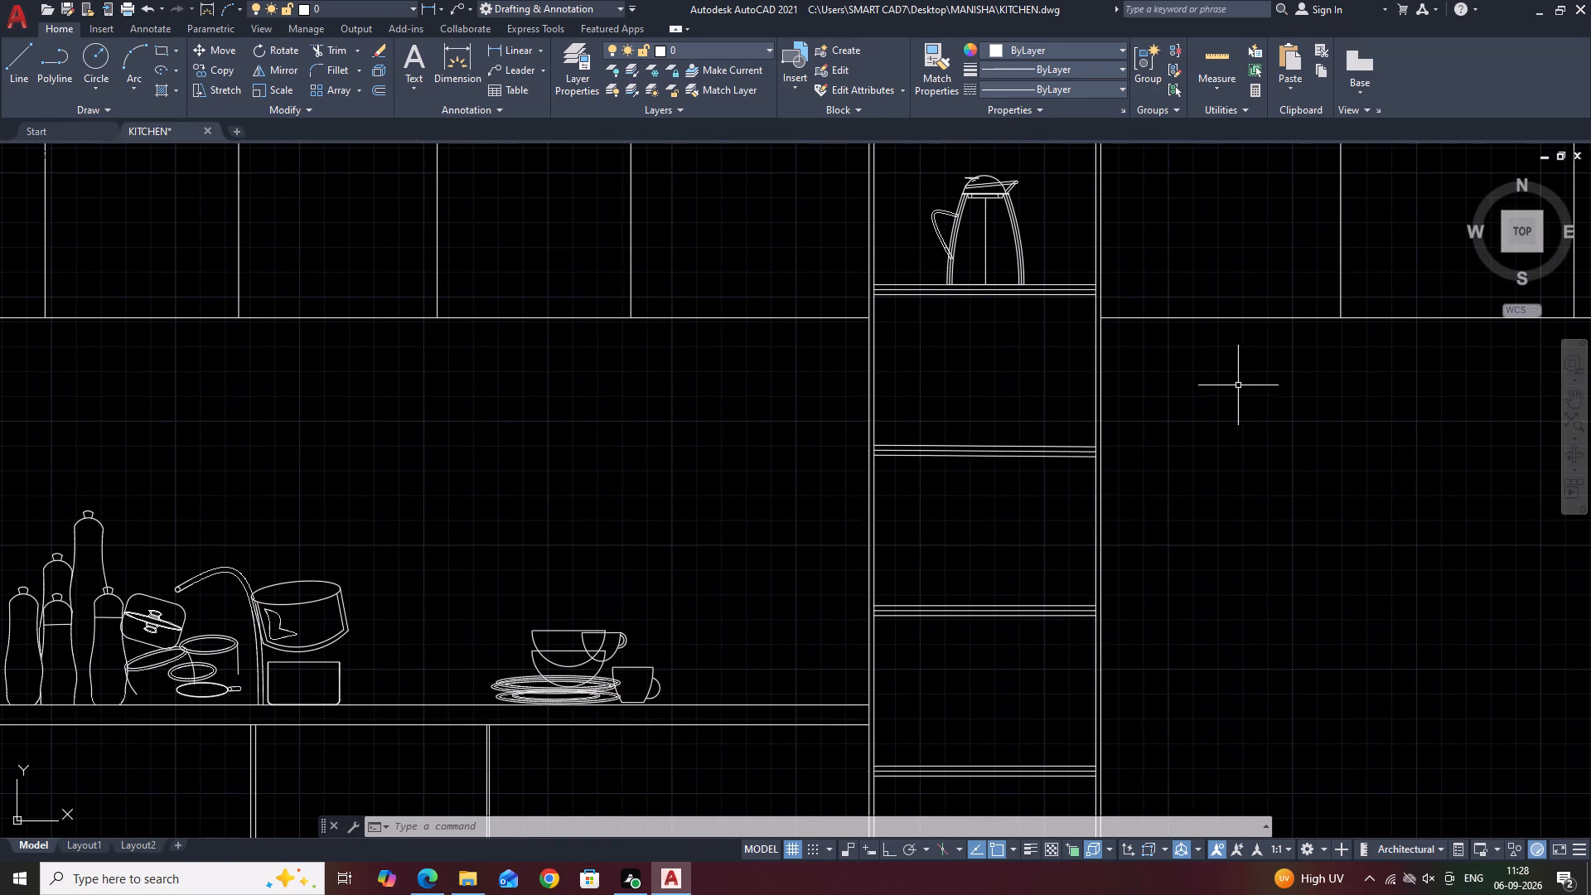
click(993, 225)
drag(981, 232, 972, 236)
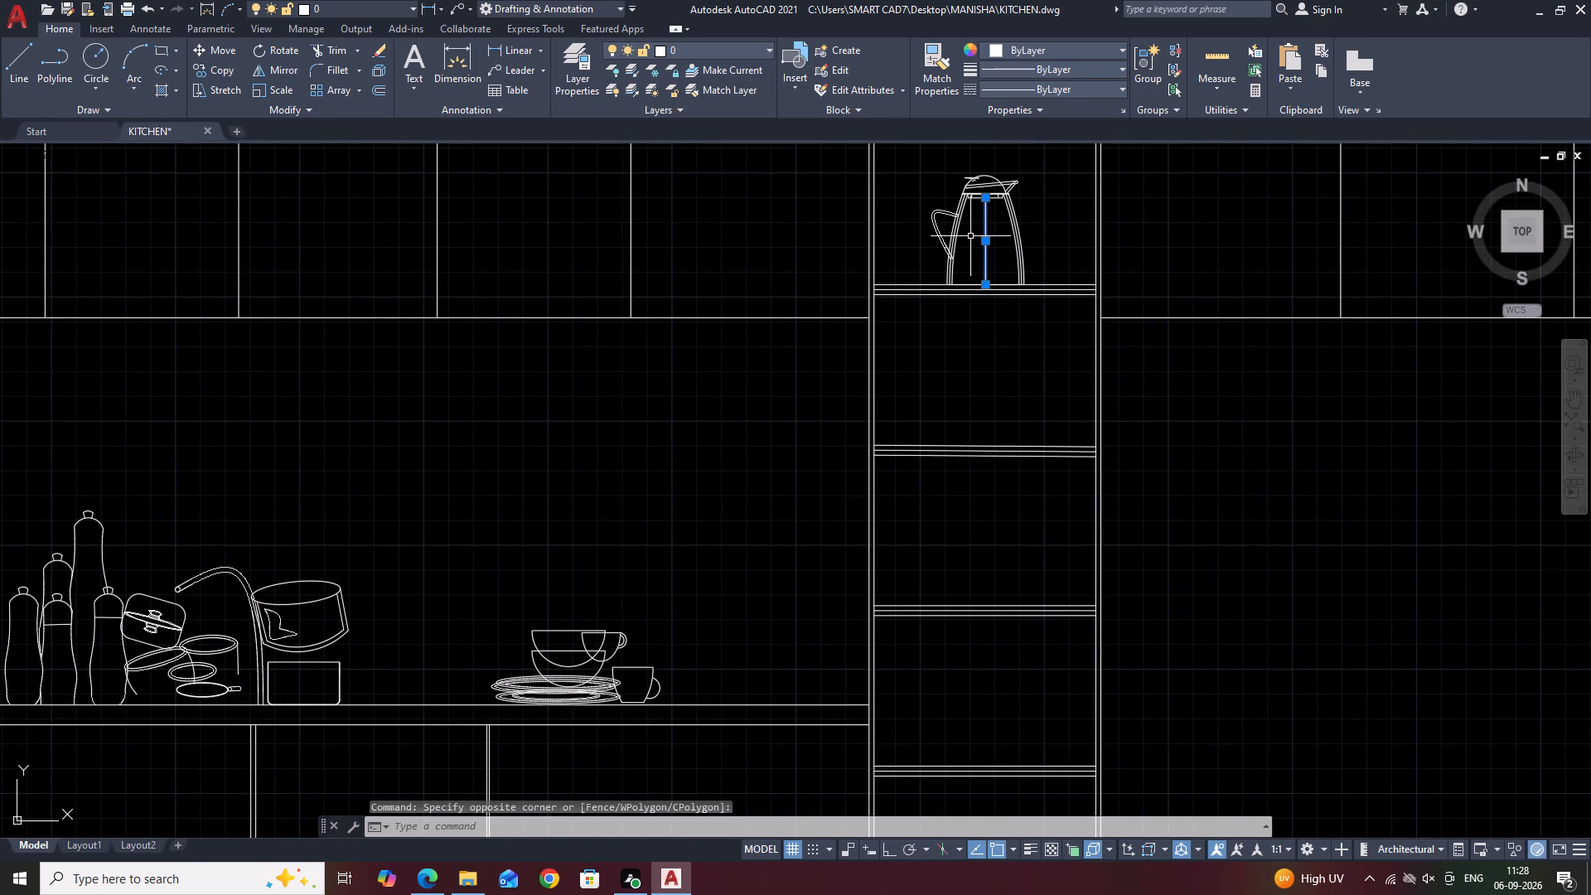
key(Delete)
Copy the jug's horizontal base line a tiny distance upward, just above the original on the shelf.
middle_drag(1045, 245, 1071, 448)
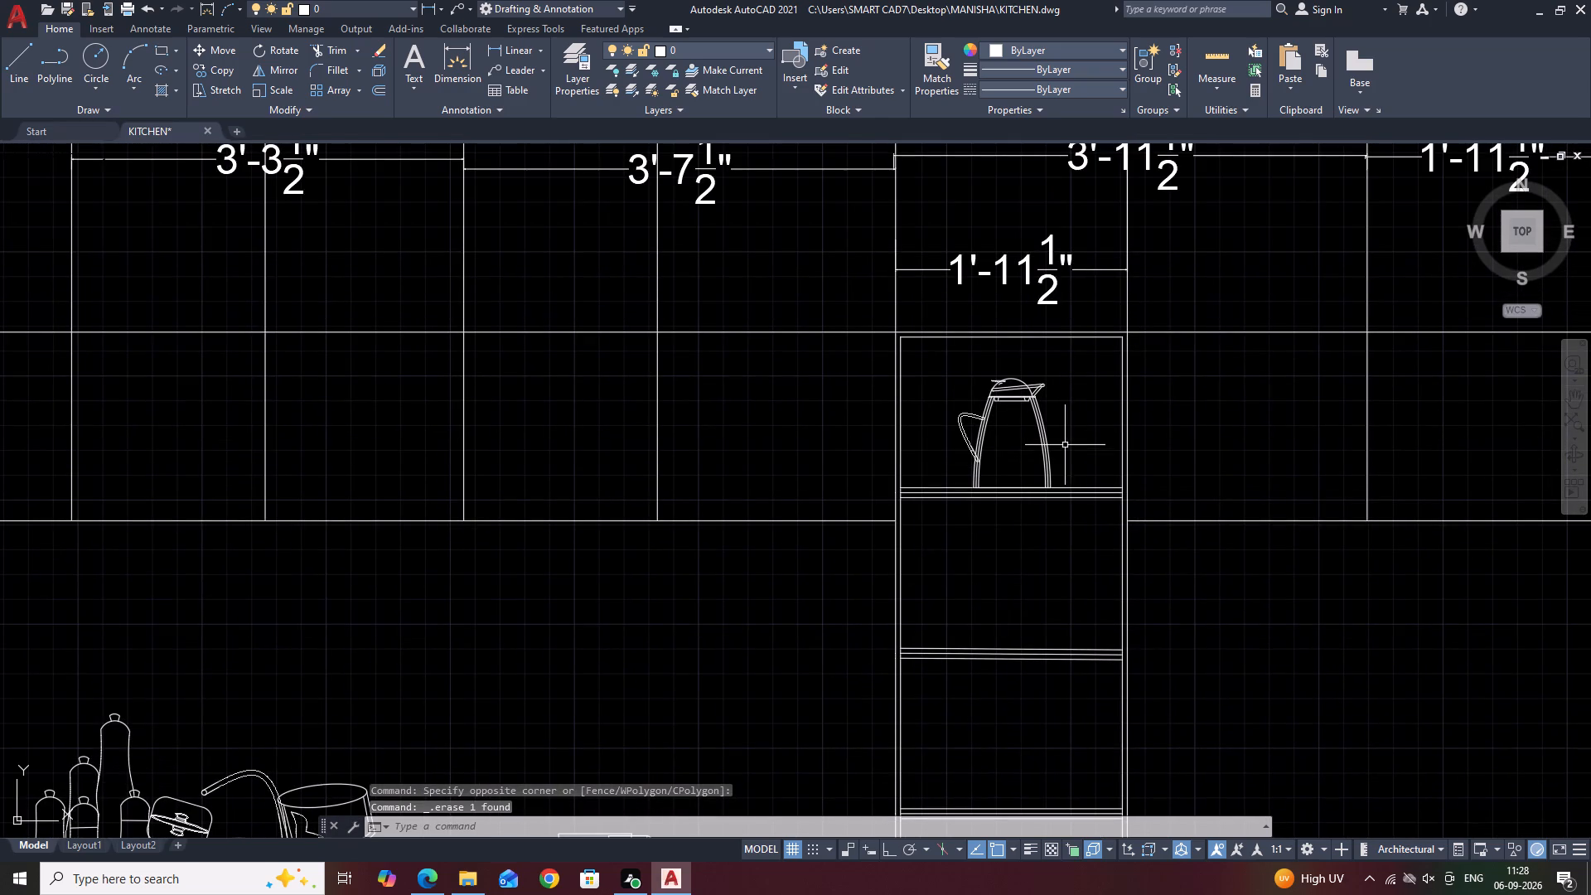
scroll(1023, 554, down, 1)
scroll(1020, 469, up, 4)
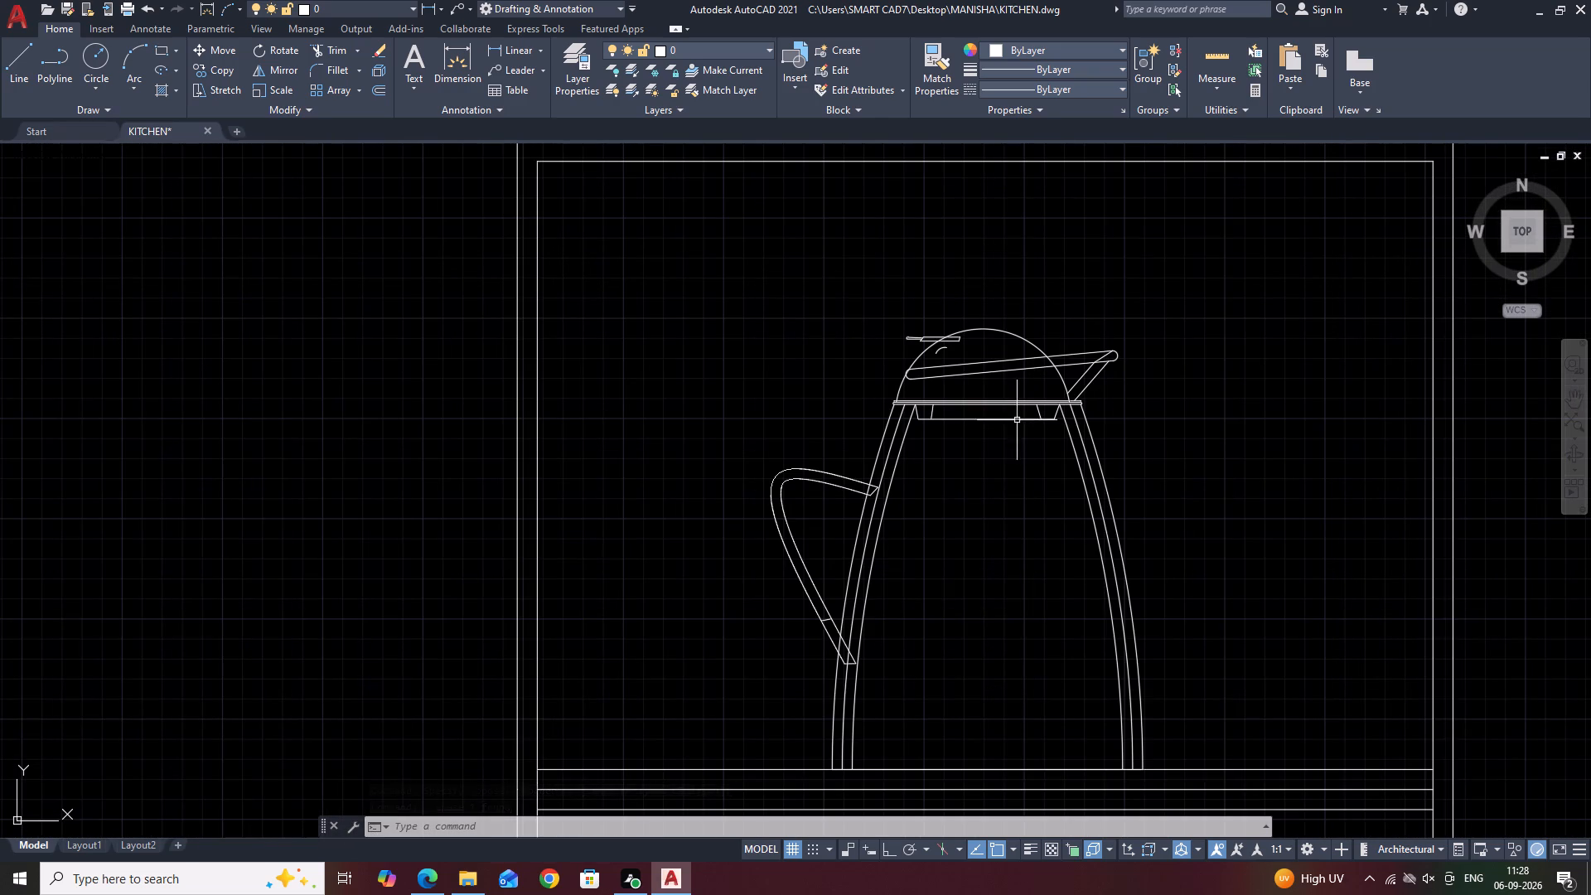
middle_drag(1092, 632, 1098, 456)
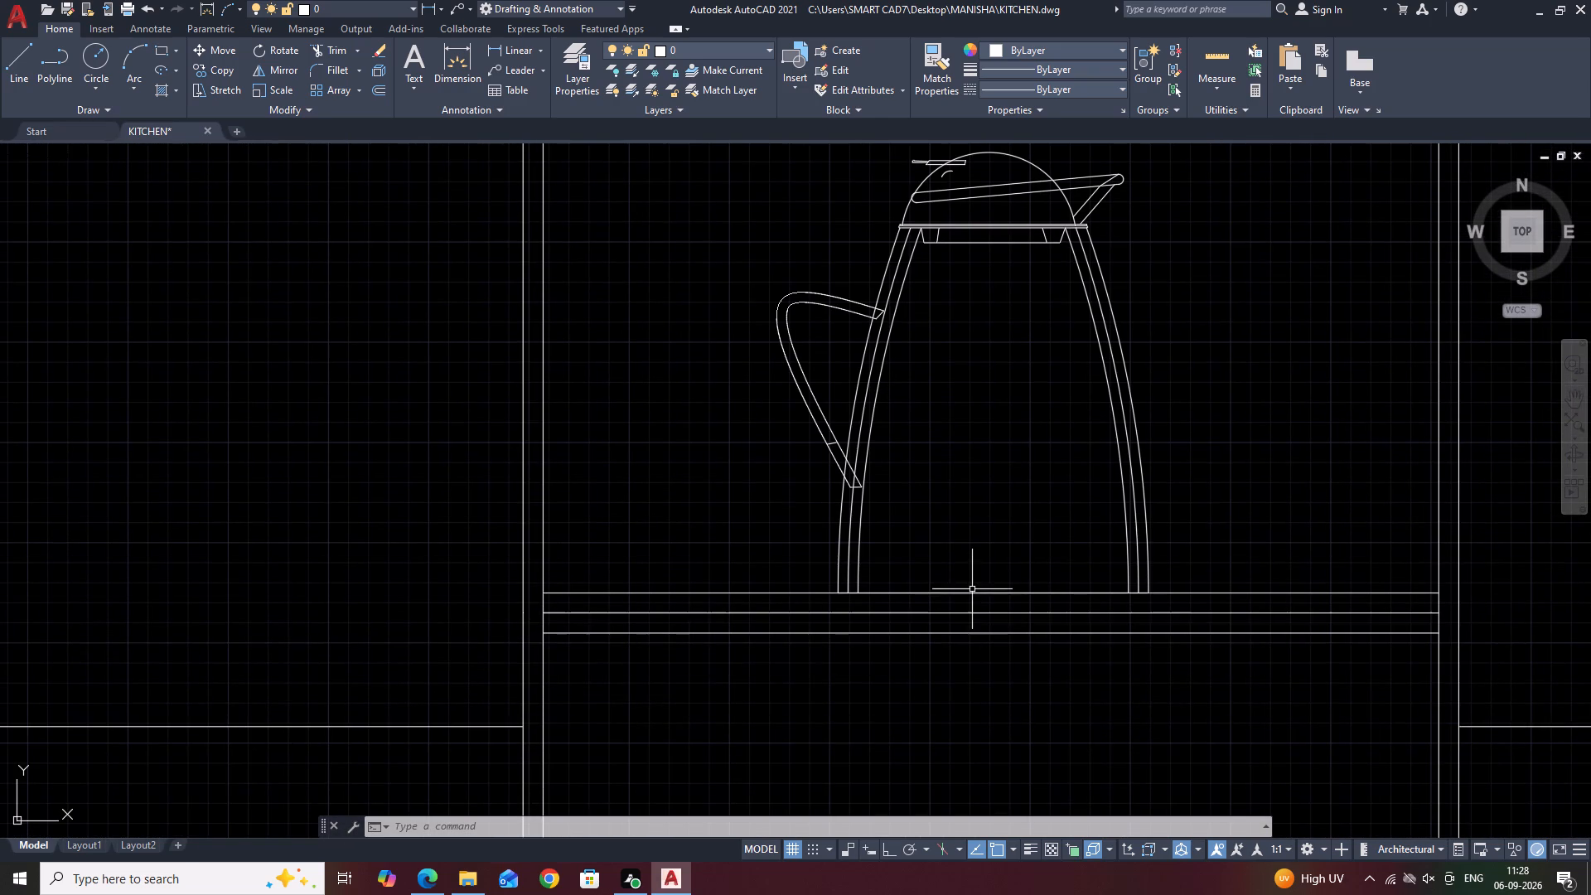
click(970, 594)
text(CO)
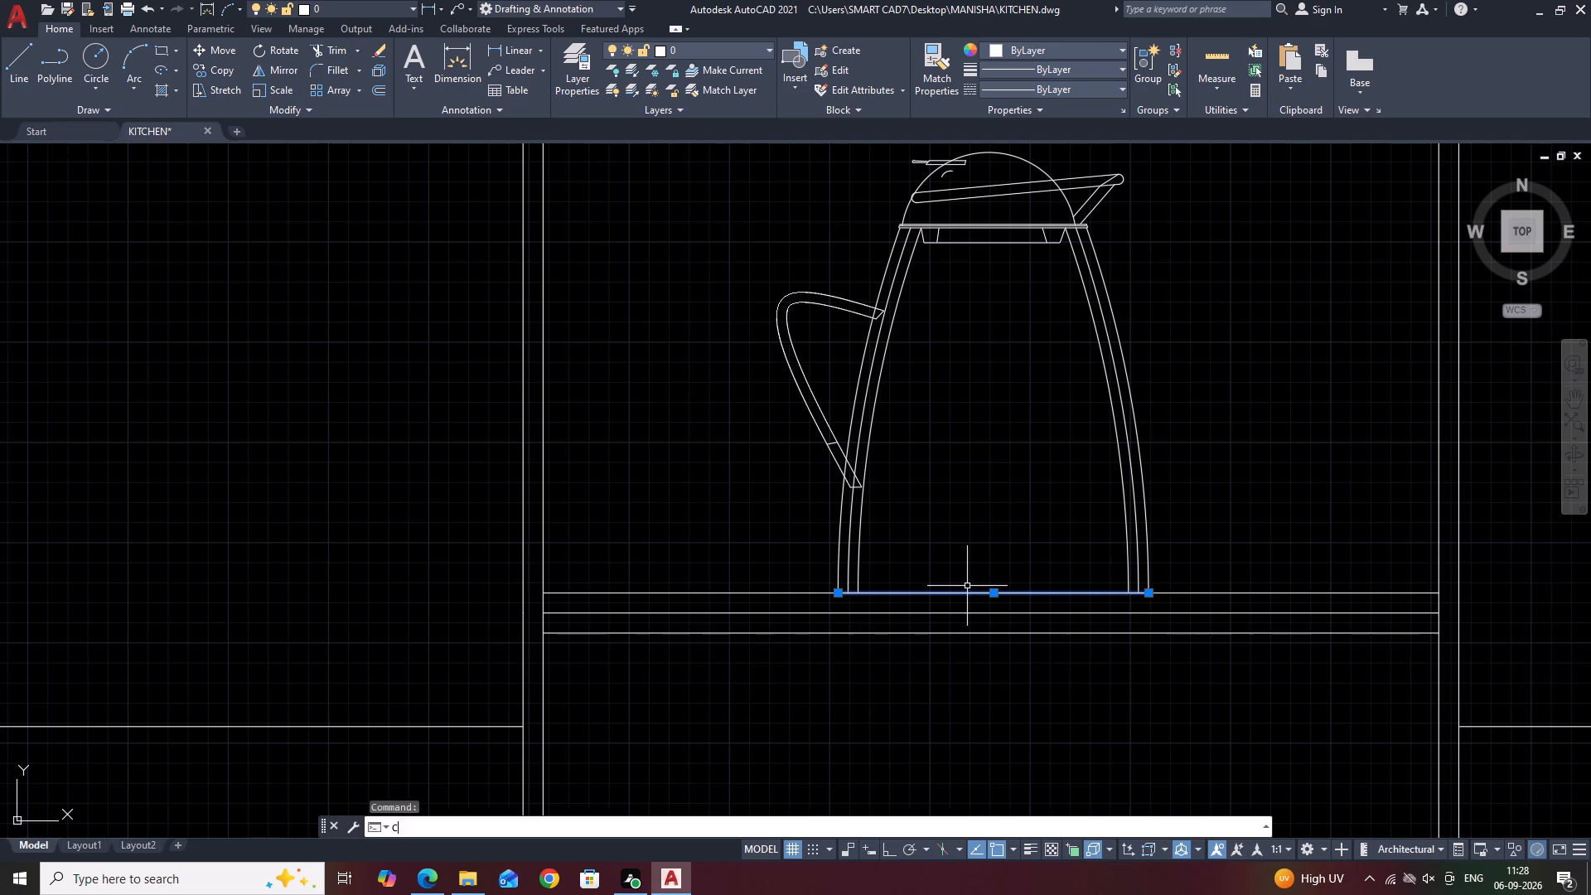
key(space)
scroll(1159, 594, up, 6)
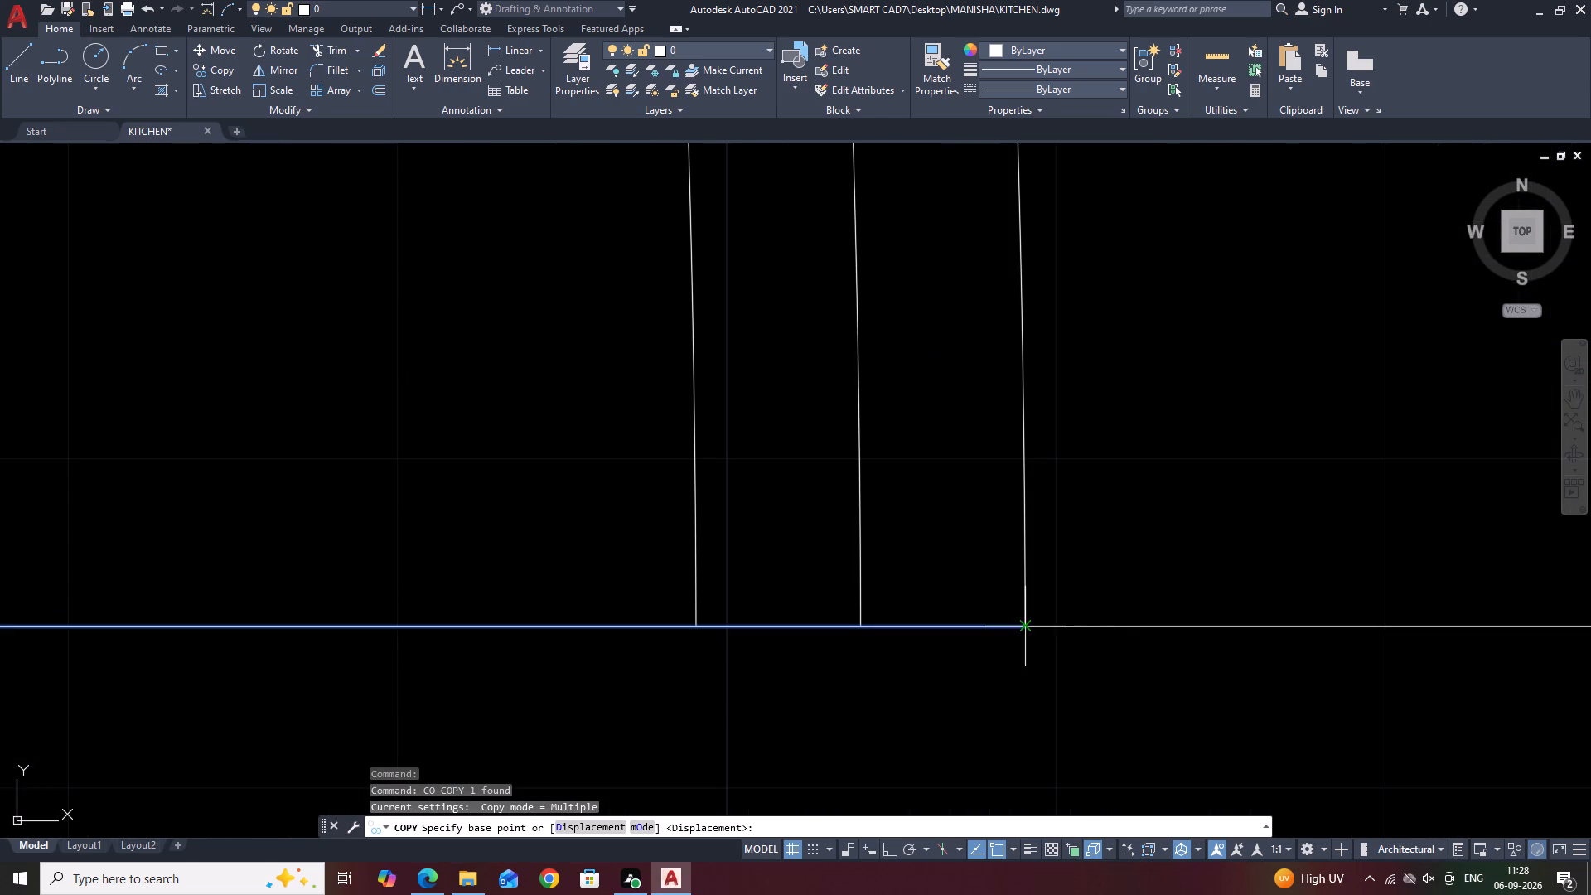
click(1021, 626)
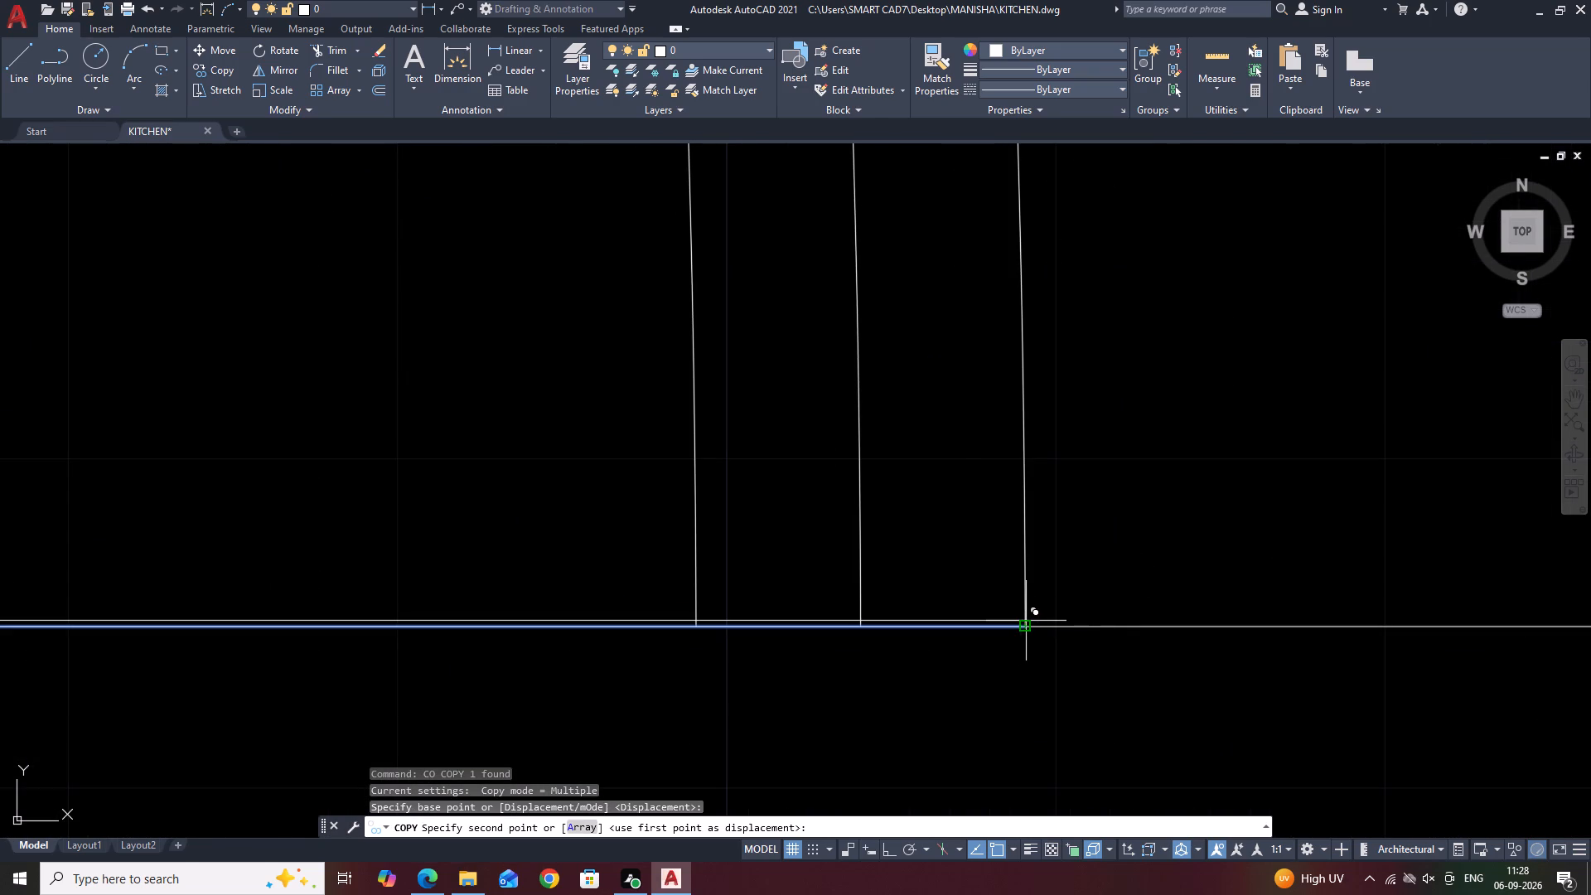
scroll(1028, 622, up, 2)
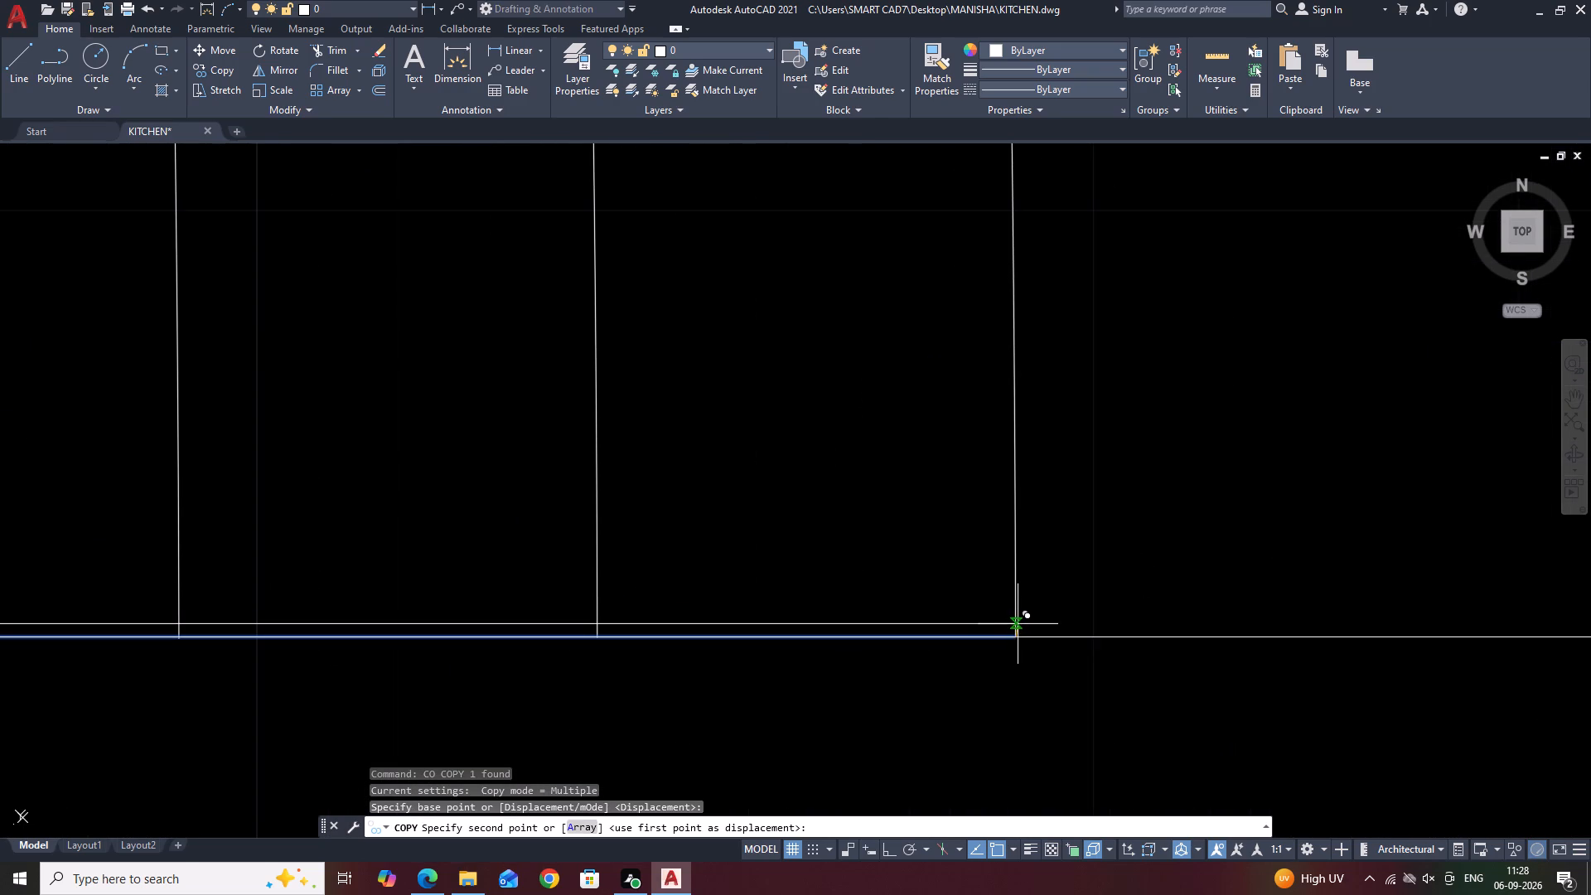
click(1017, 627)
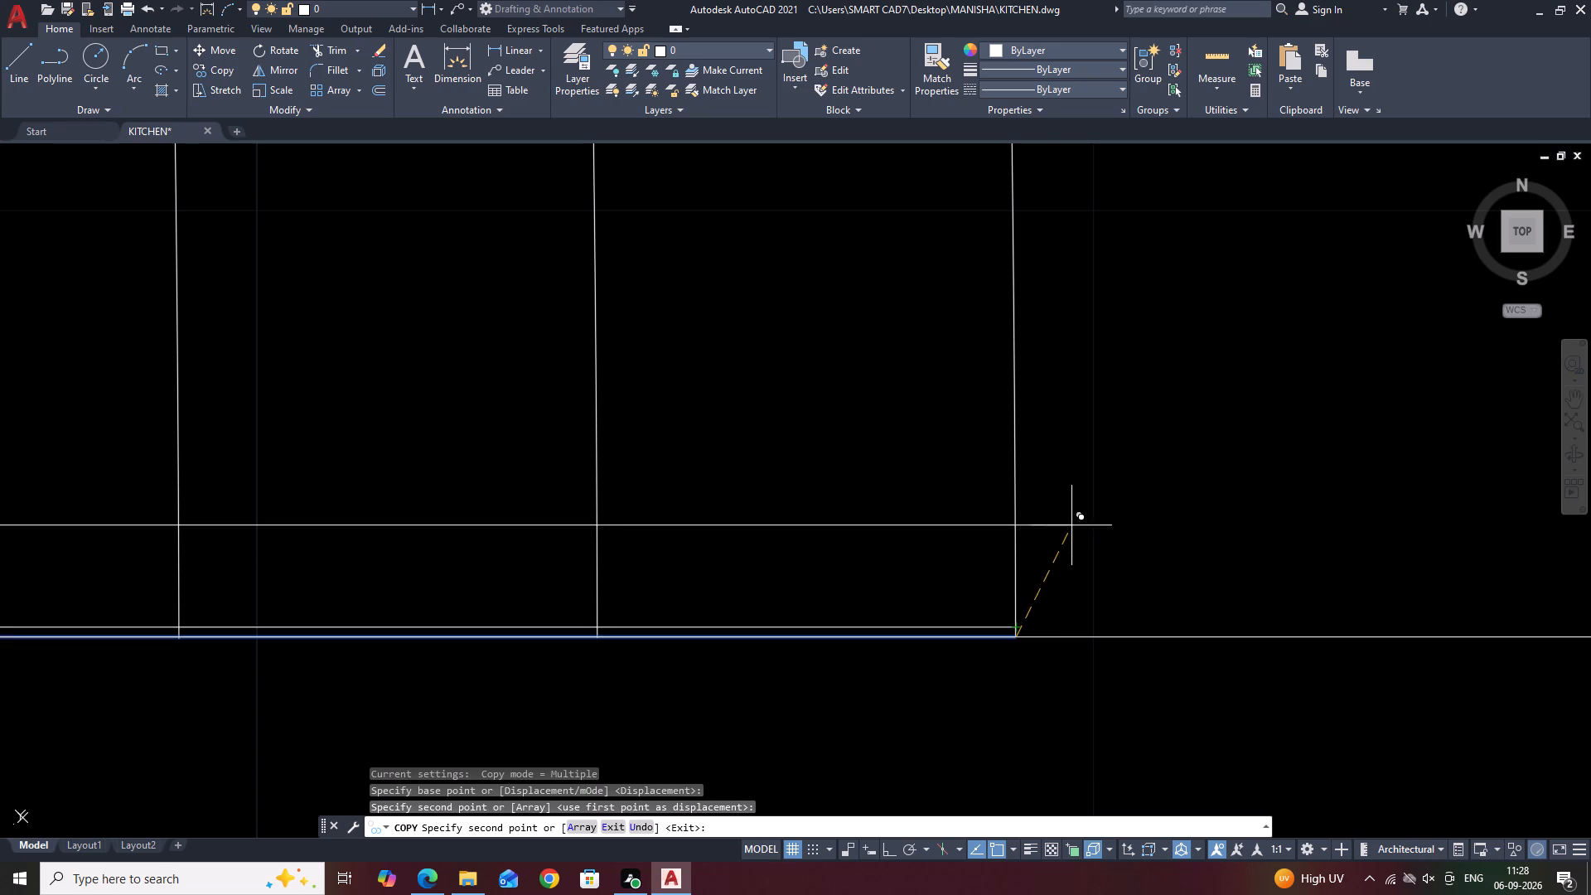
key(Escape)
Draw a long, thin rectangle inside the lower band of the shelf beneath the jug.
scroll(1000, 559, down, 5)
scroll(1207, 562, down, 3)
middle_drag(1326, 597, 1322, 588)
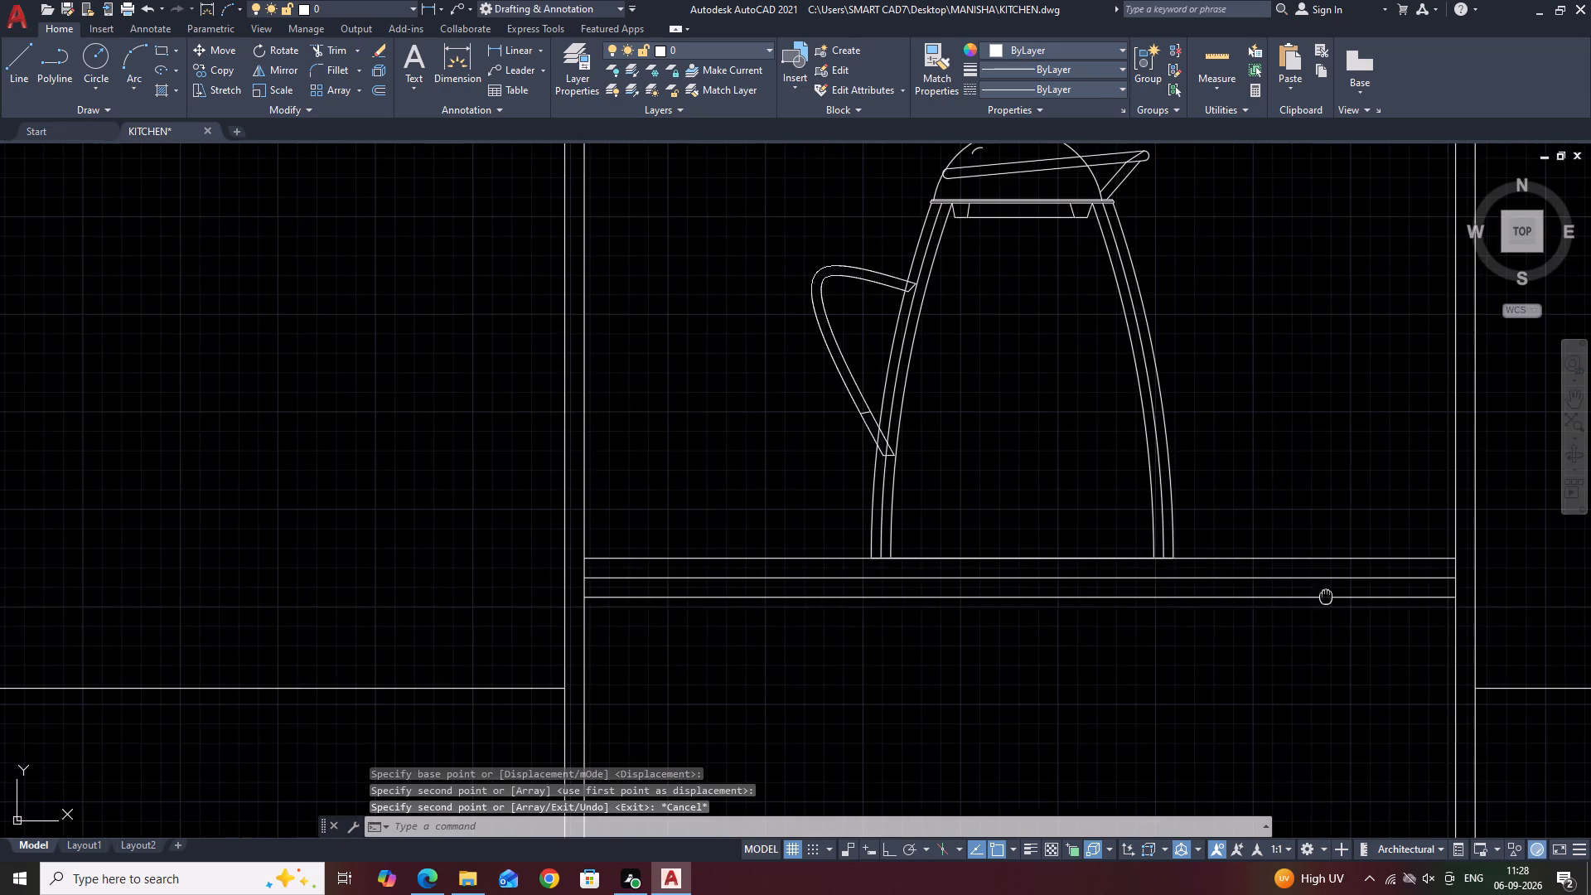
middle_drag(1322, 588, 1273, 481)
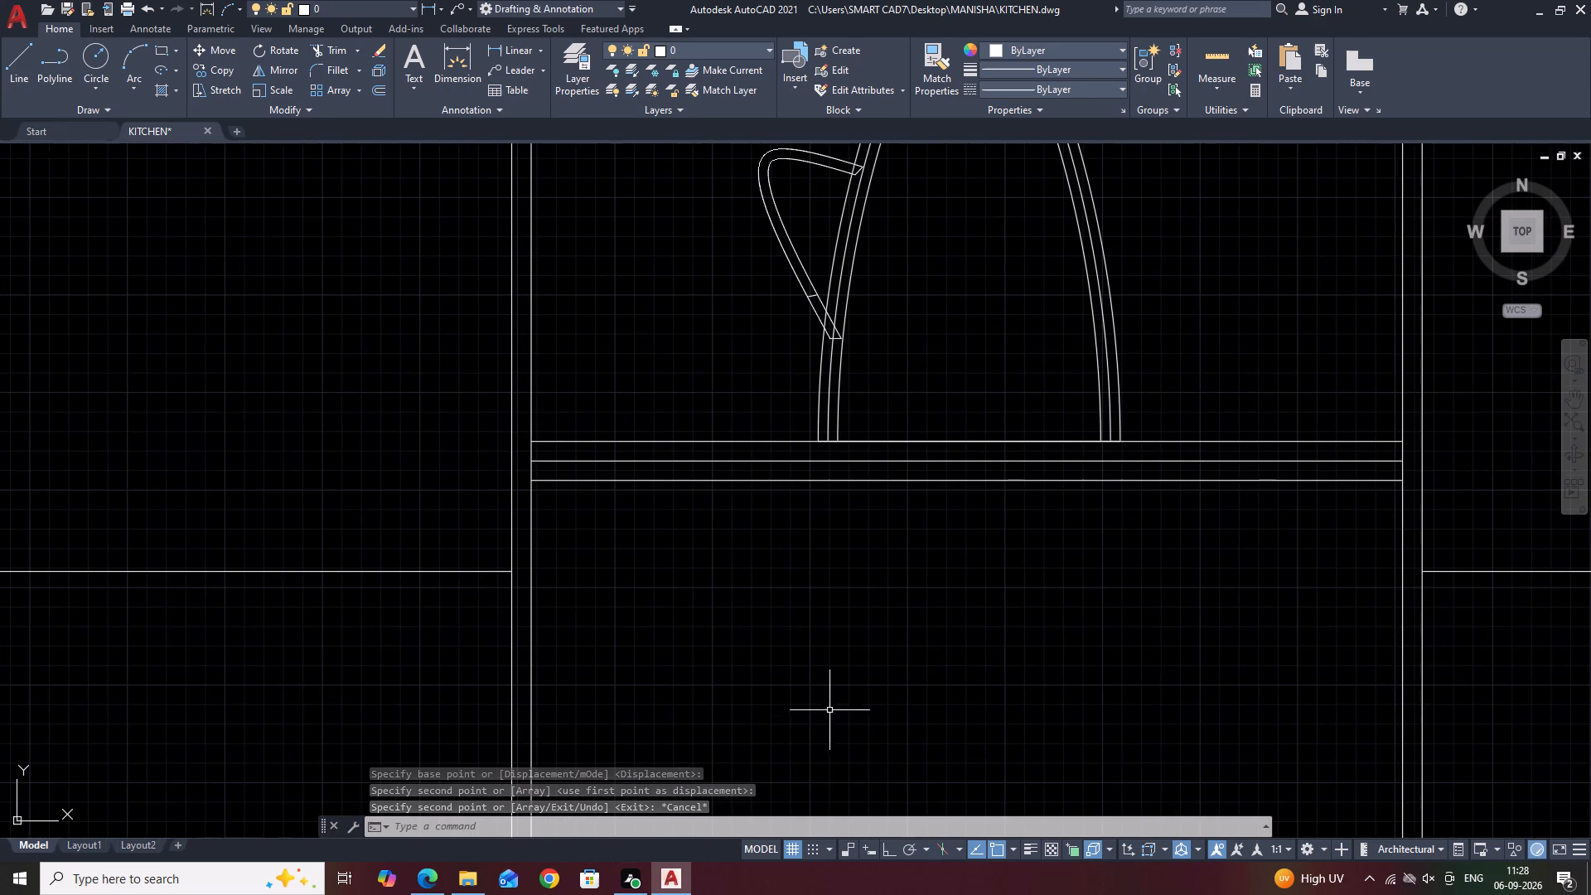
scroll(926, 480, up, 1)
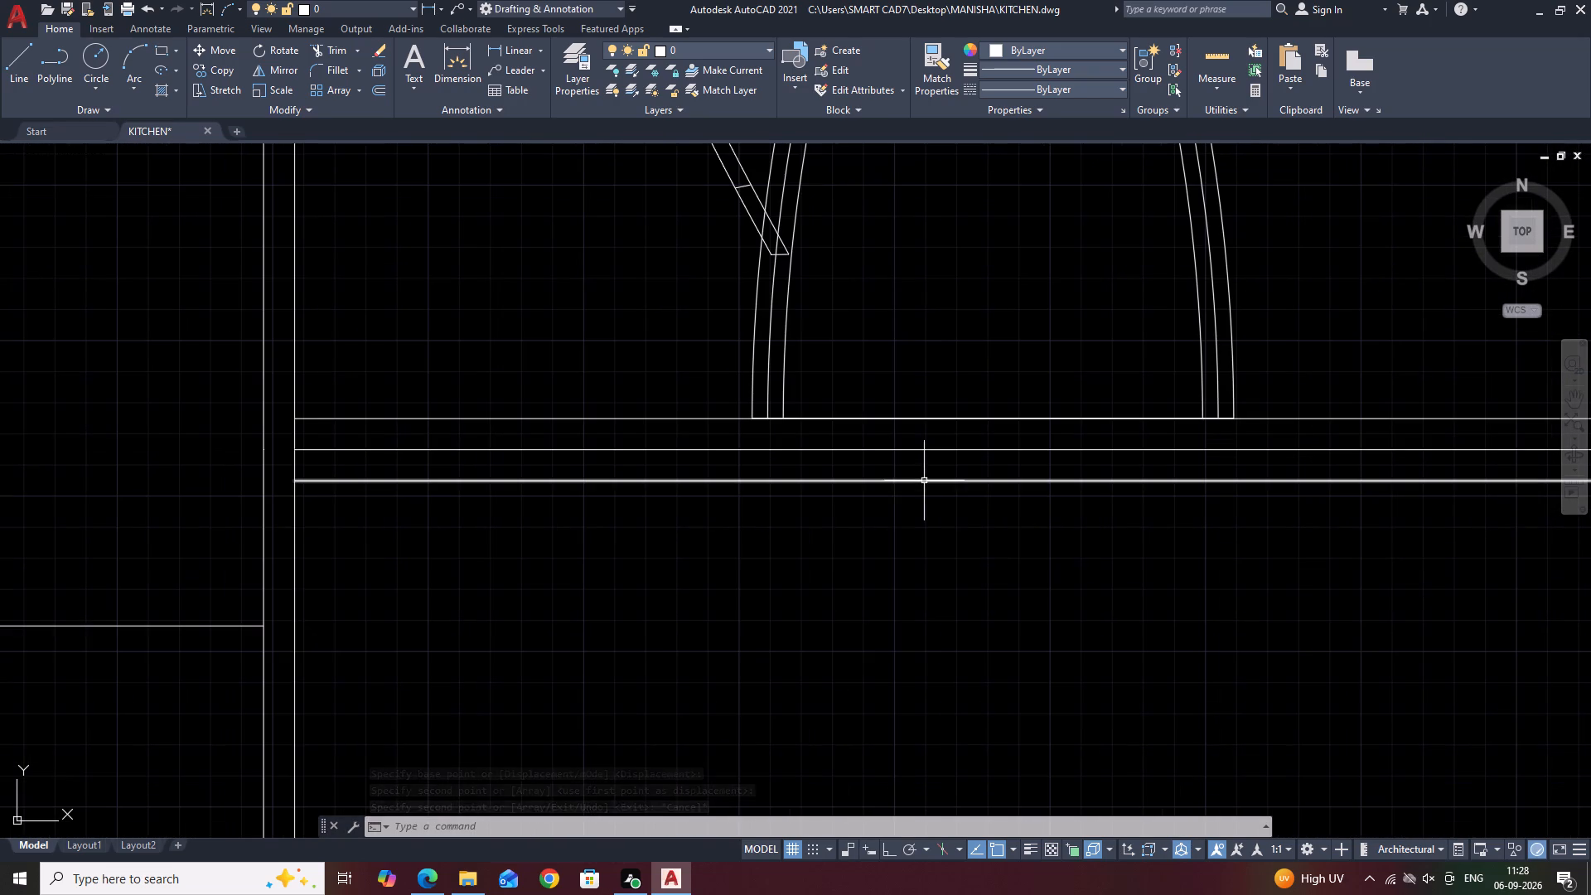
key(r)
key(e)
text(C)
key(space)
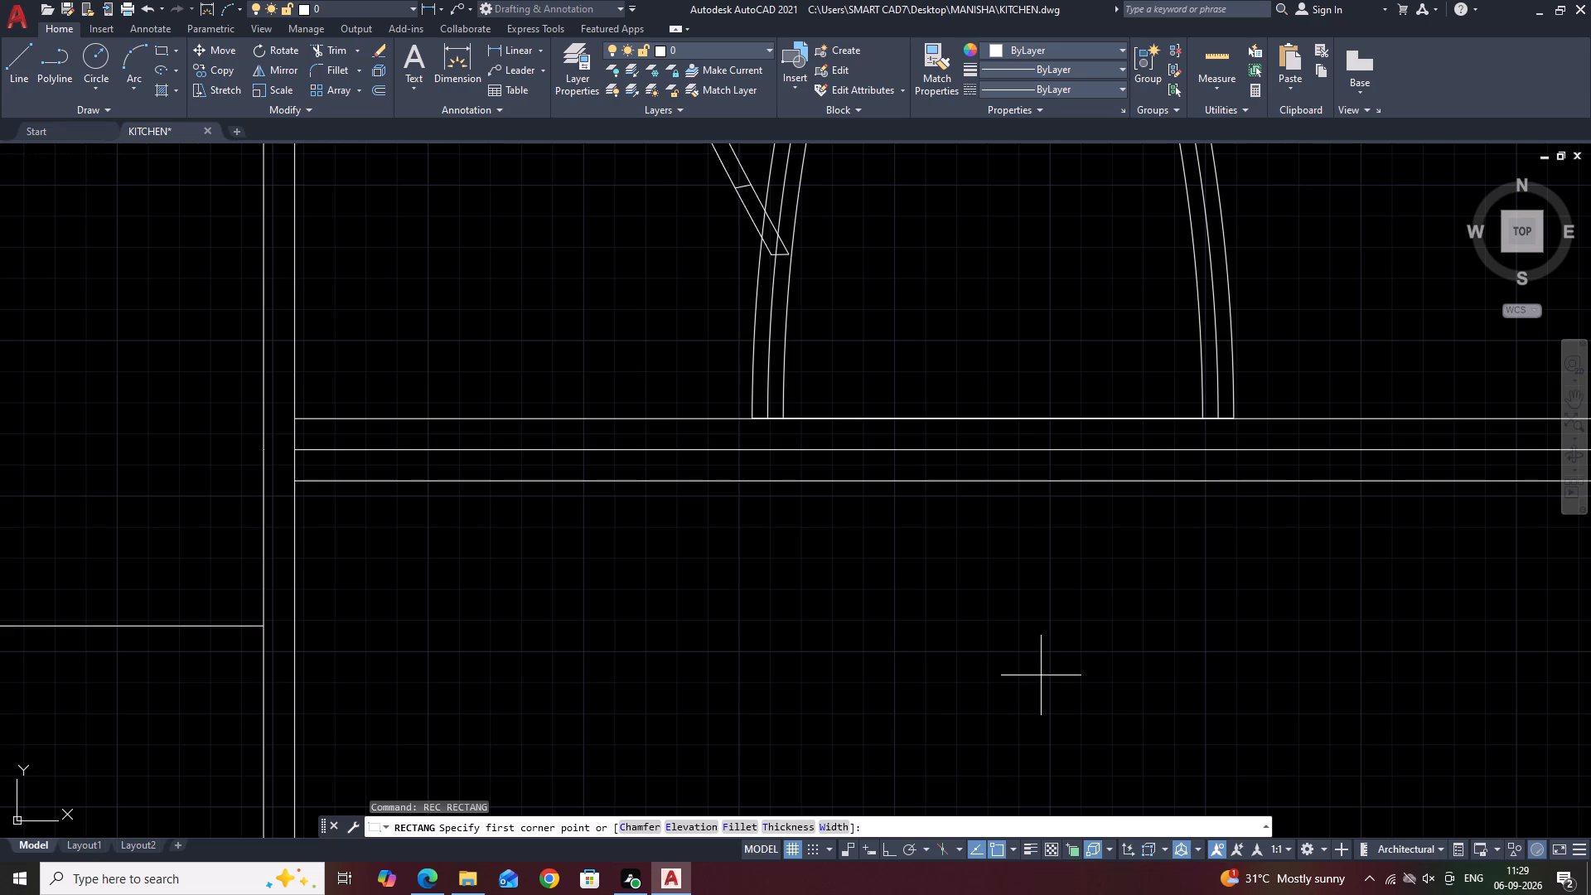
scroll(1041, 675, down, 2)
middle_drag(1103, 652, 1103, 651)
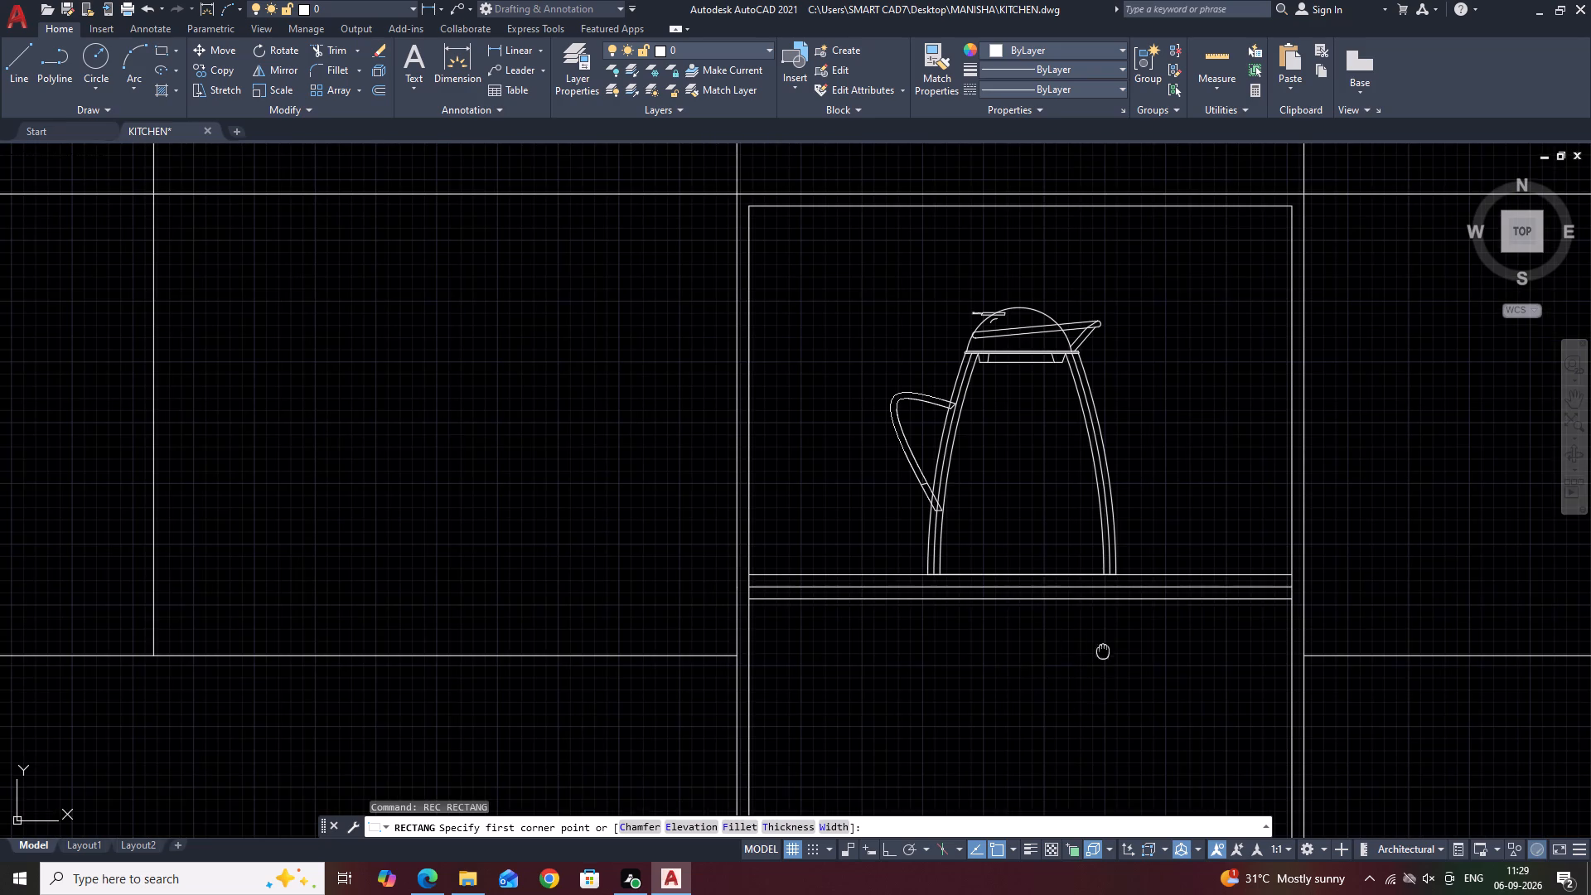
middle_drag(1103, 651, 1066, 557)
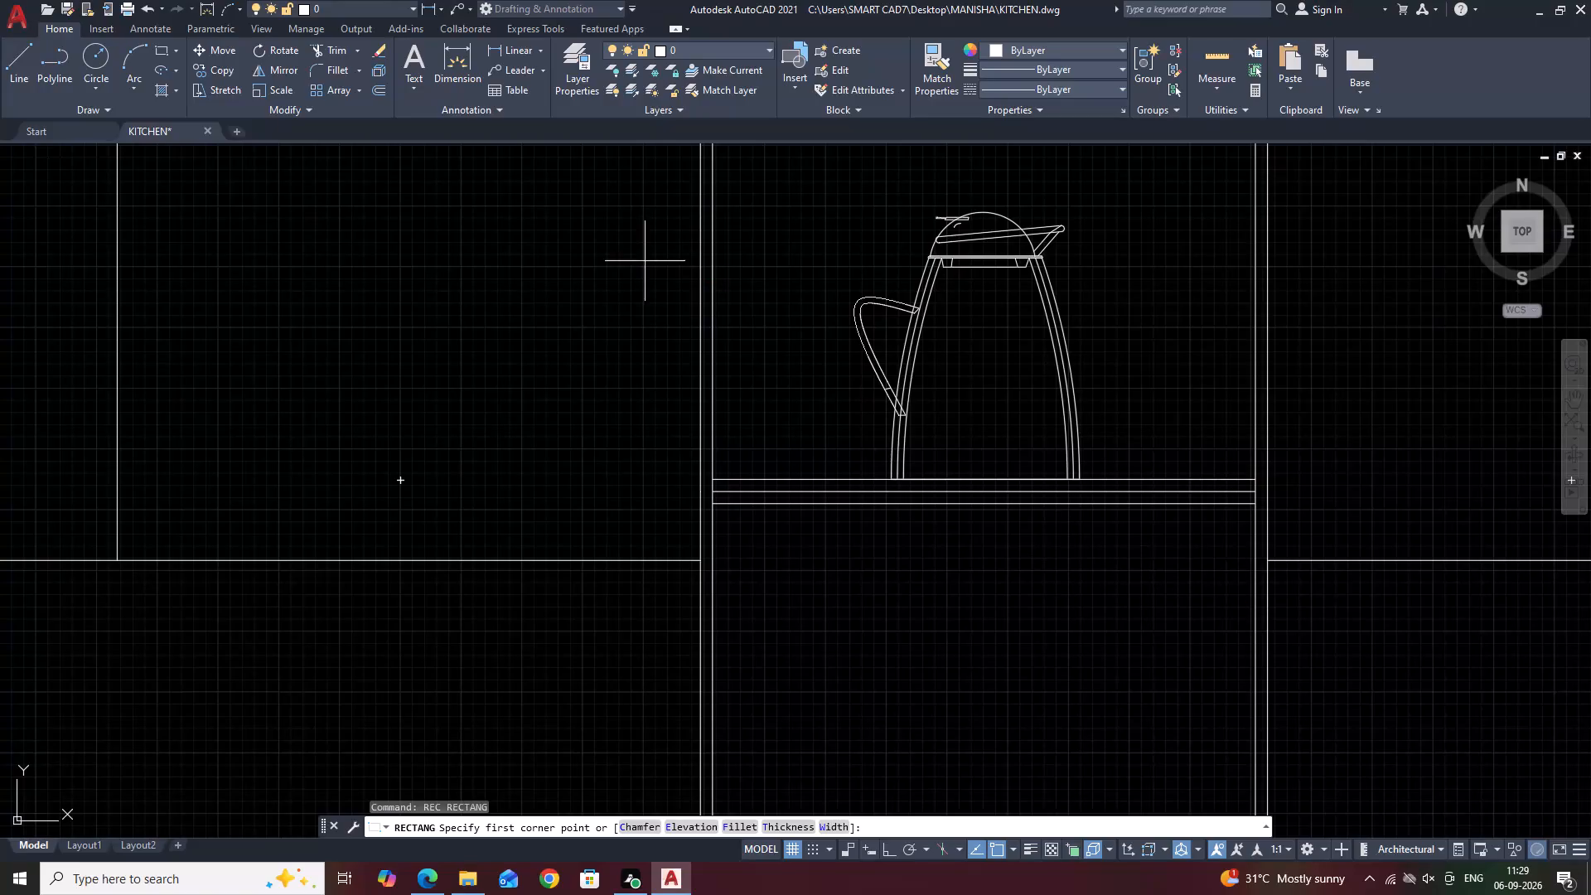
key(r)
key(e)
key(c)
key(space)
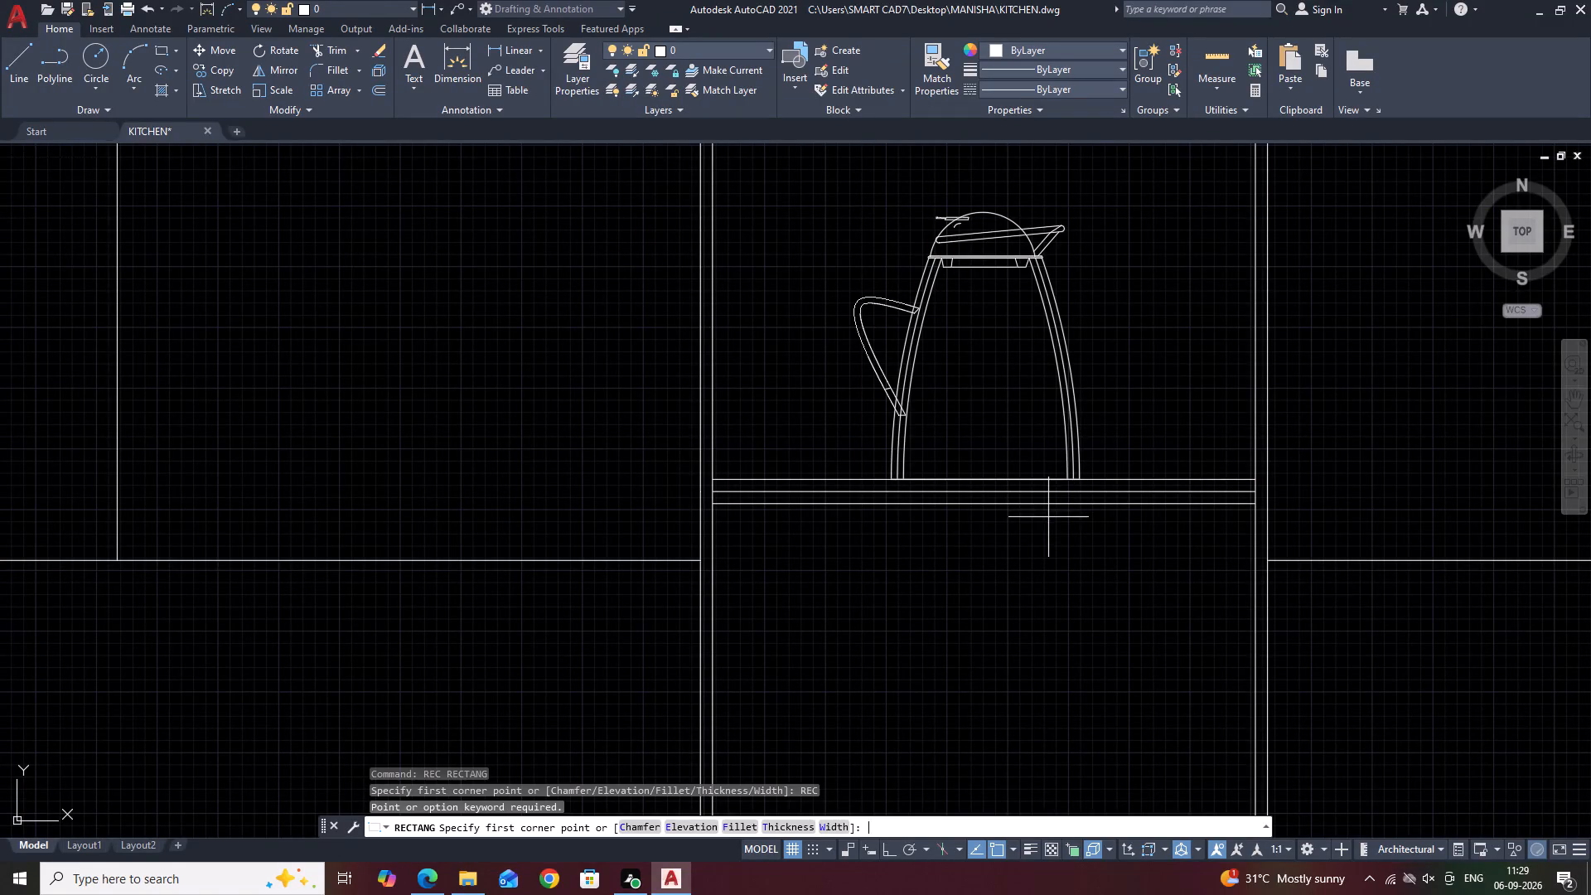
scroll(926, 501, up, 3)
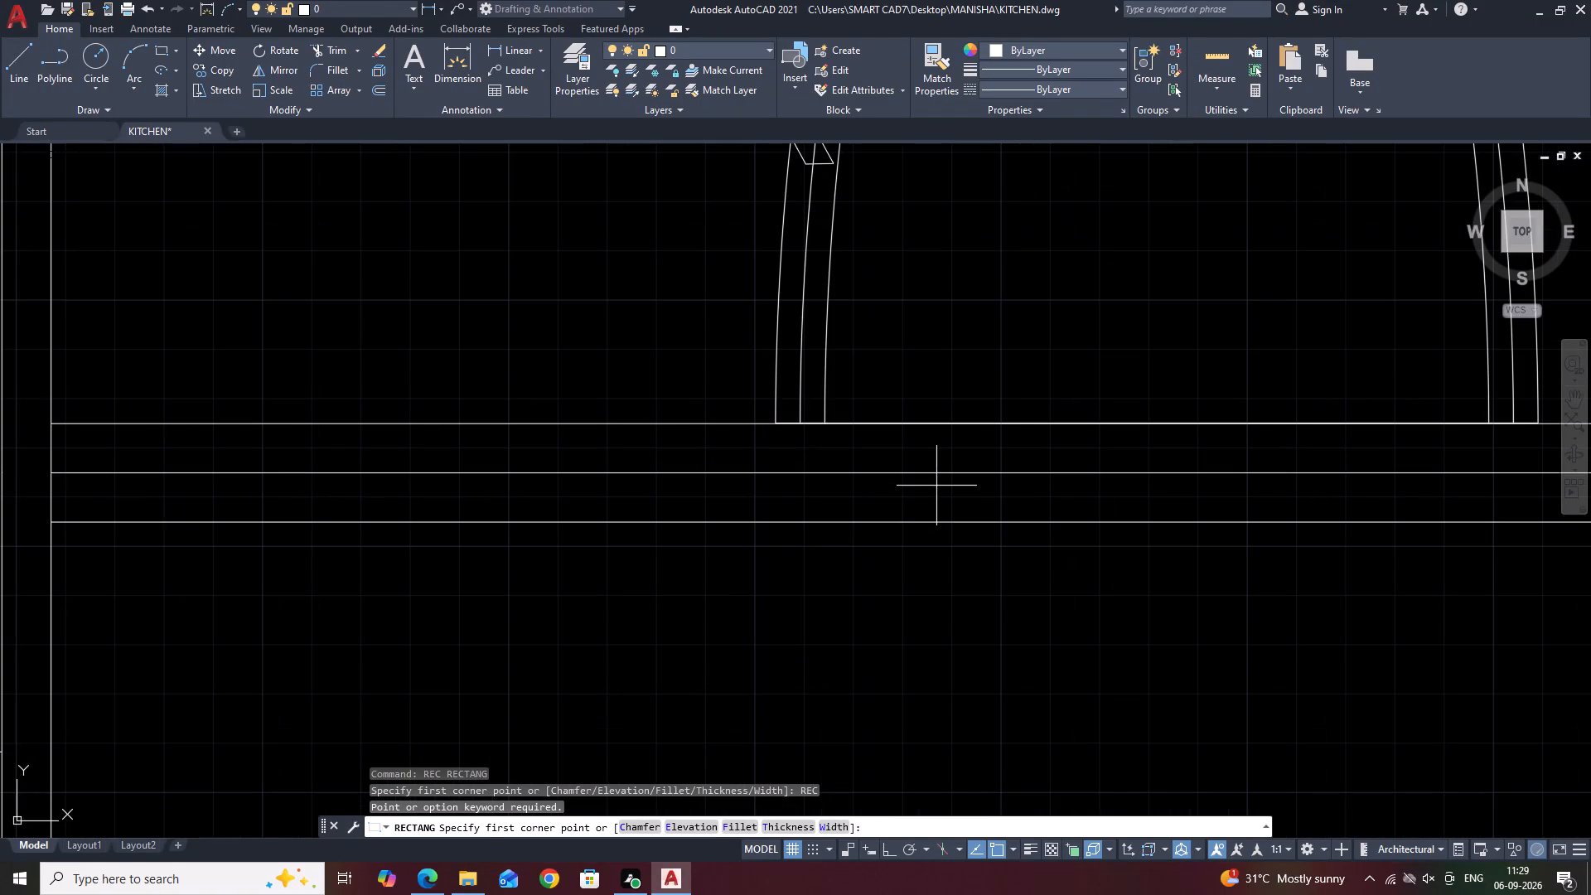
click(937, 486)
scroll(1139, 510, down, 1)
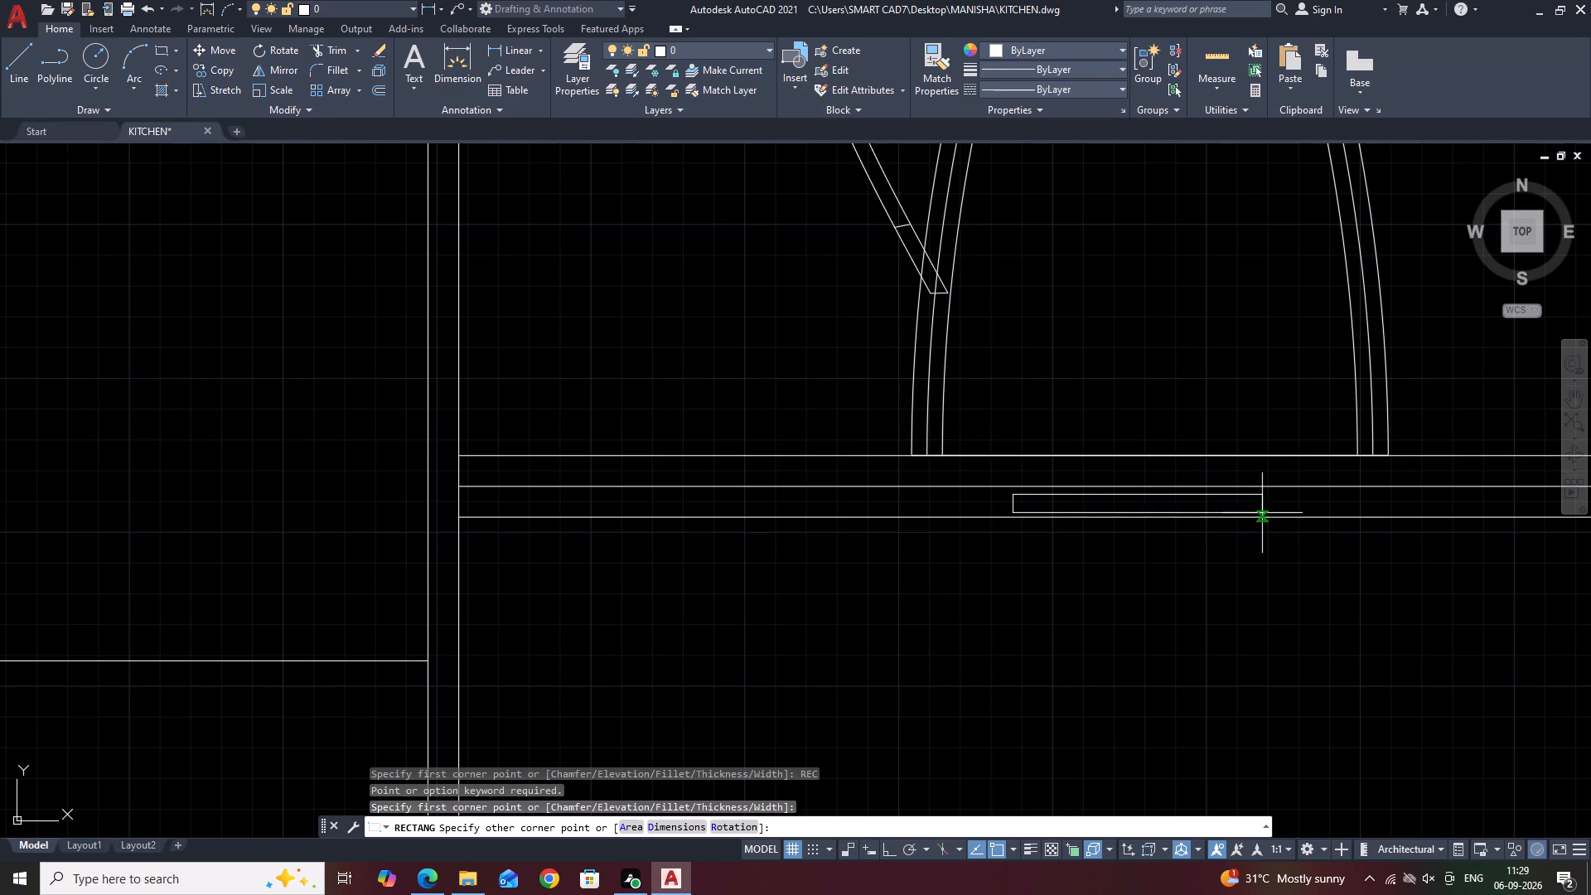
scroll(1294, 509, up, 1)
click(1294, 509)
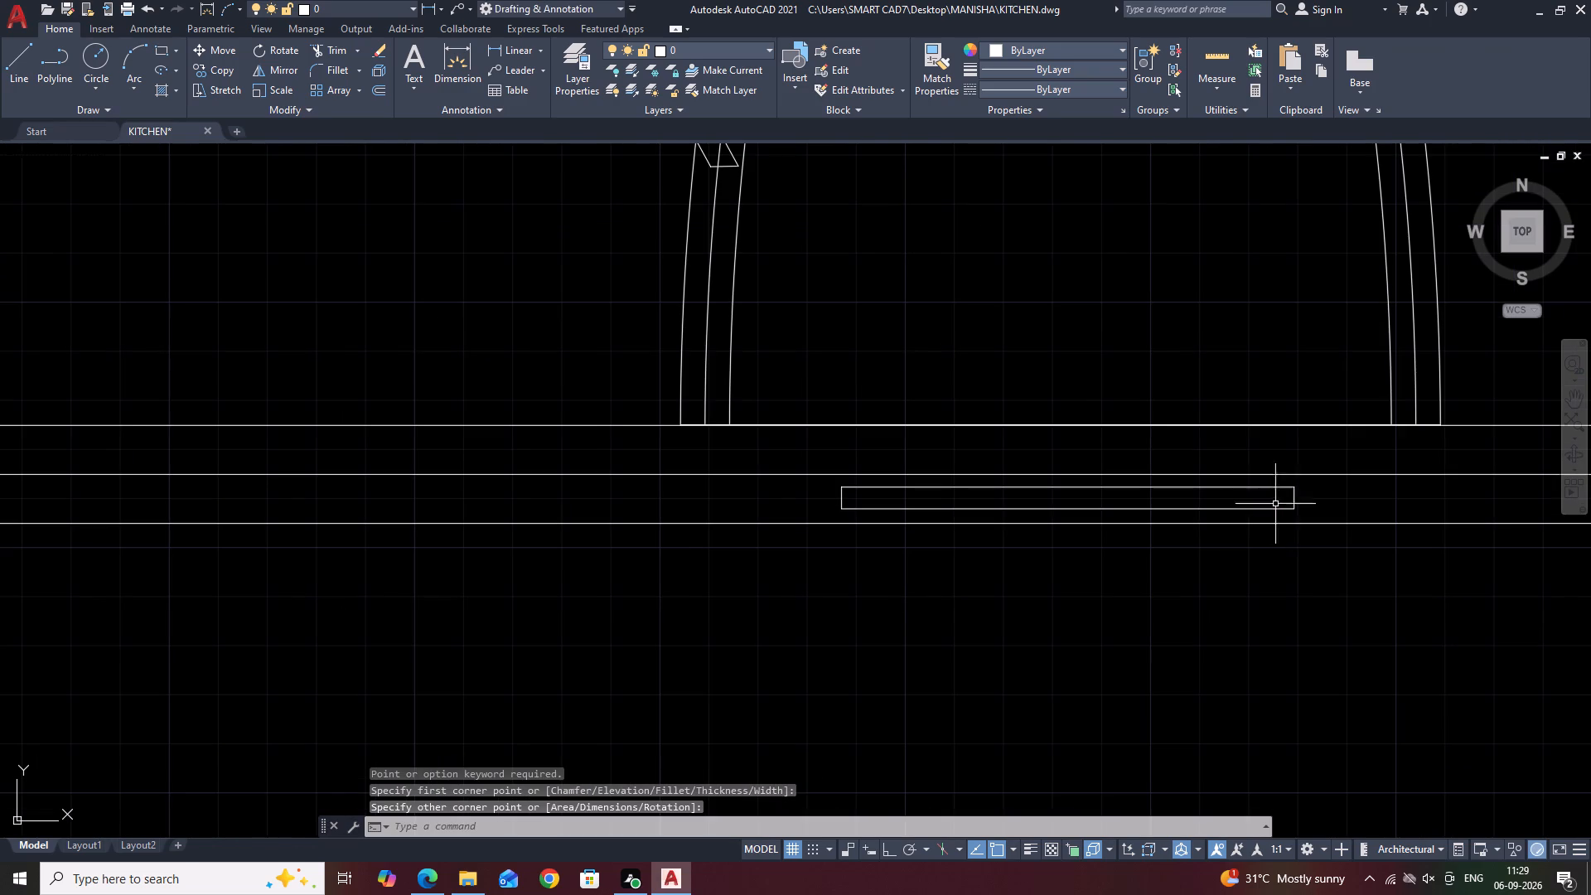
scroll(1261, 497, down, 1)
middle_drag(1298, 492, 1245, 472)
key(Escape)
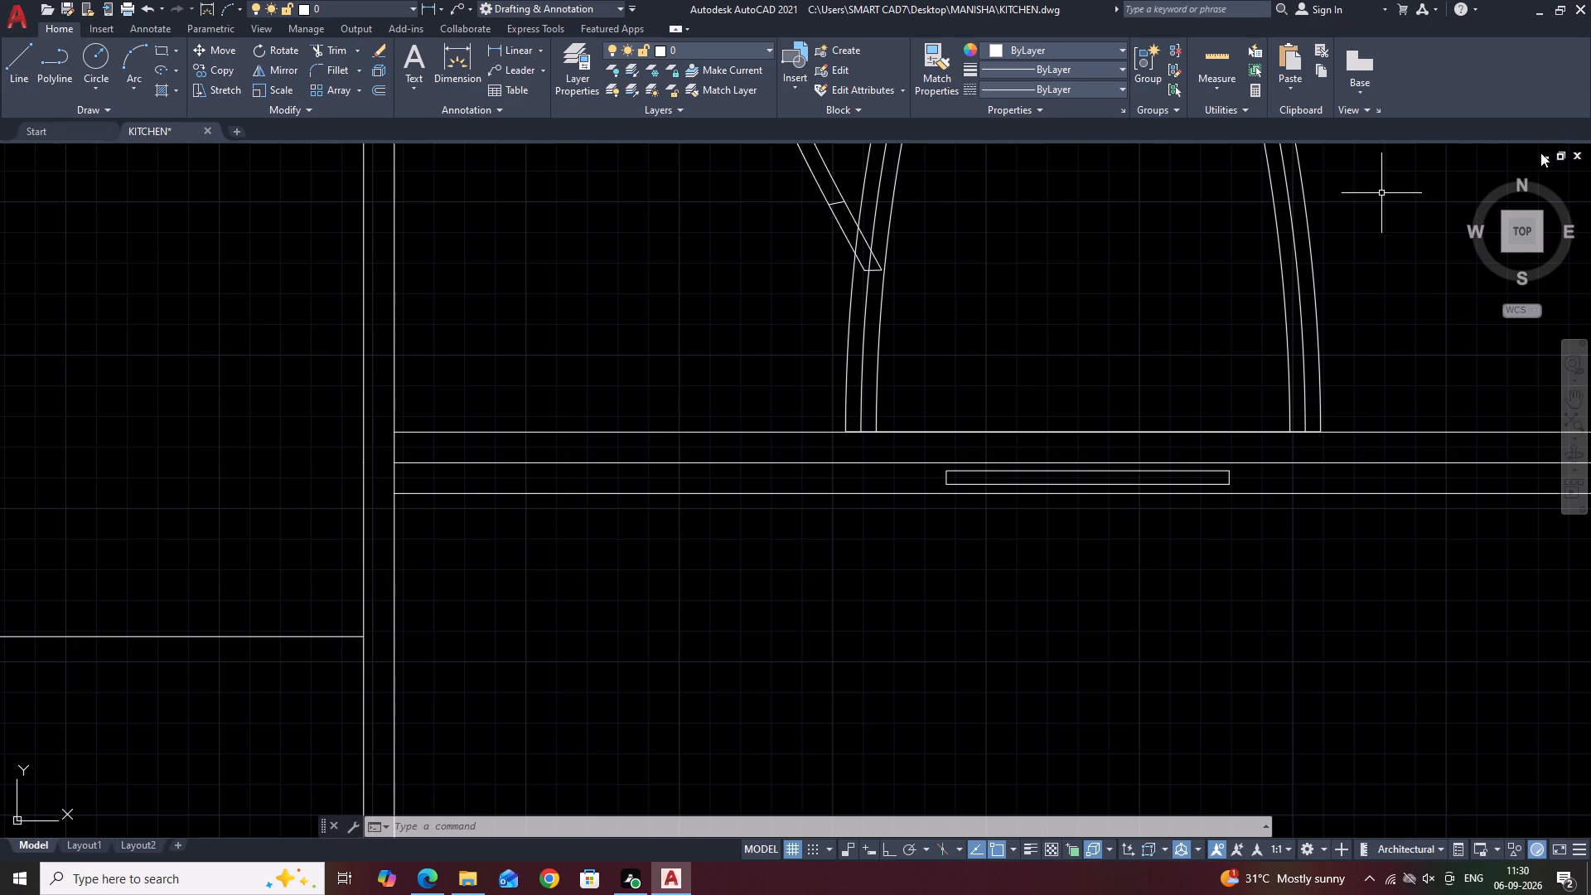
Stretch the thin rectangle's right edge inward by 1/2".
scroll(1205, 481, up, 2)
click(1260, 467)
scroll(1251, 472, up, 2)
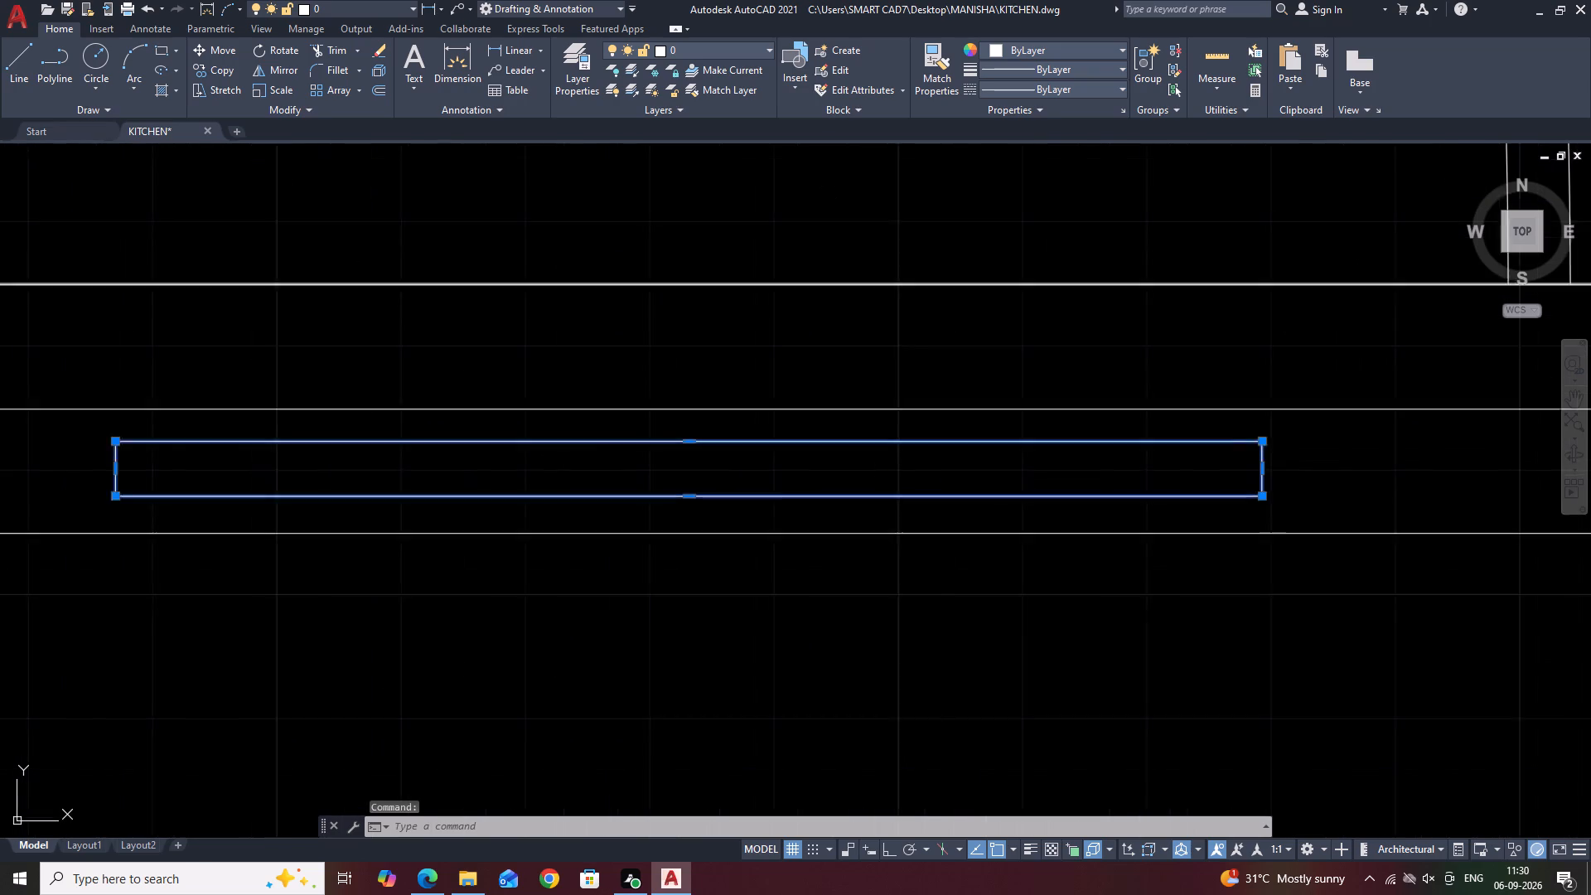
scroll(1249, 473, up, 1)
click(1275, 463)
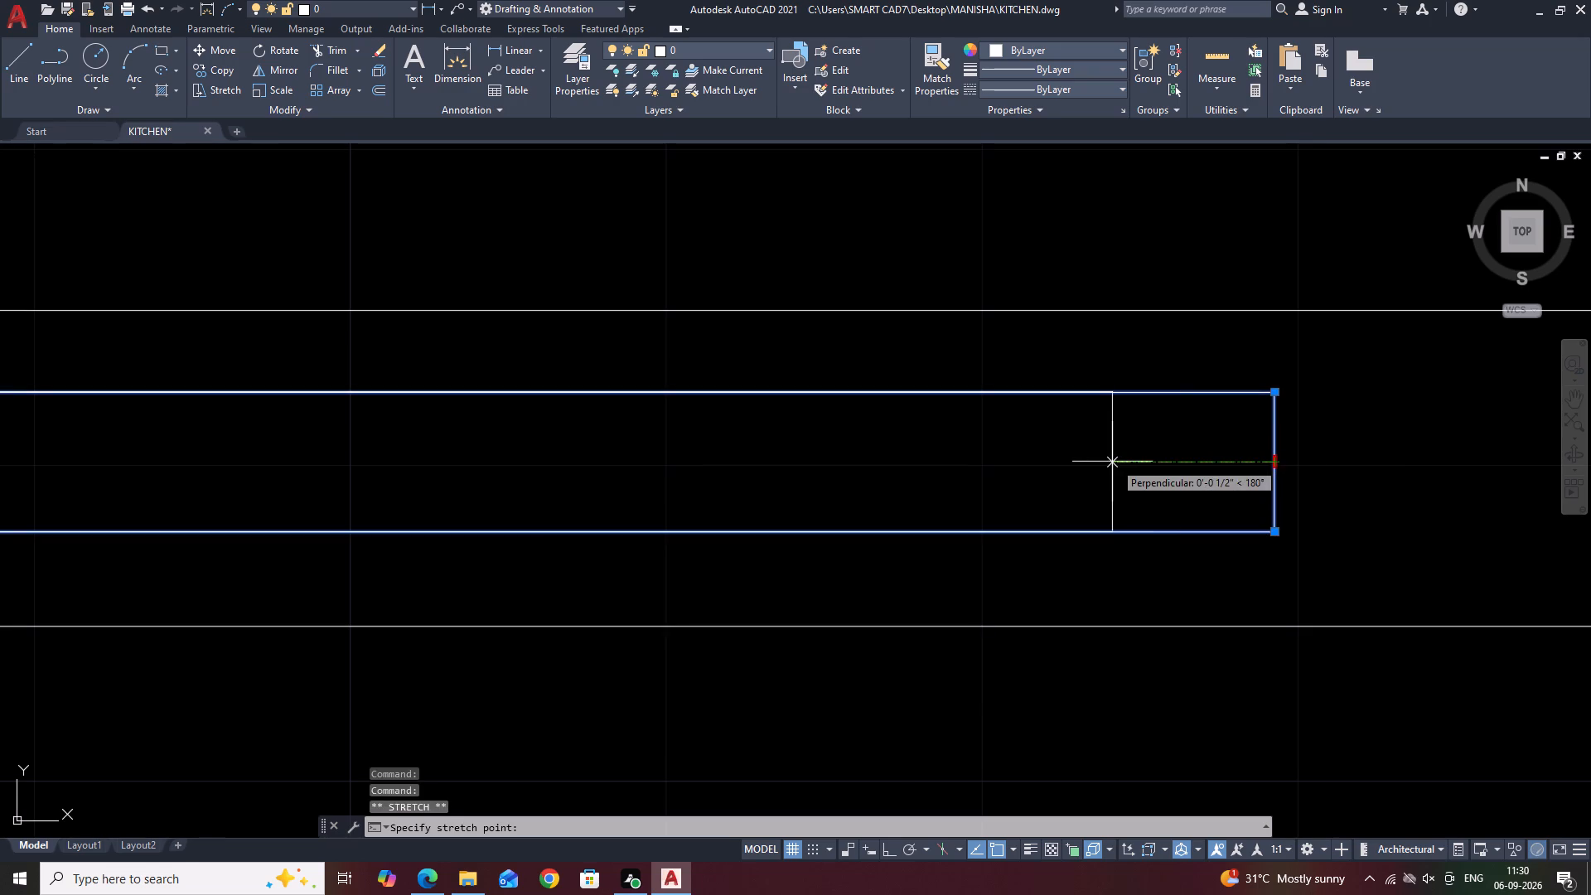
click(1112, 462)
Stretch the left edge of the thin rectangle in the shelf band beneath the jug slightly inward.
scroll(1072, 465, down, 4)
middle_drag(848, 446, 1091, 424)
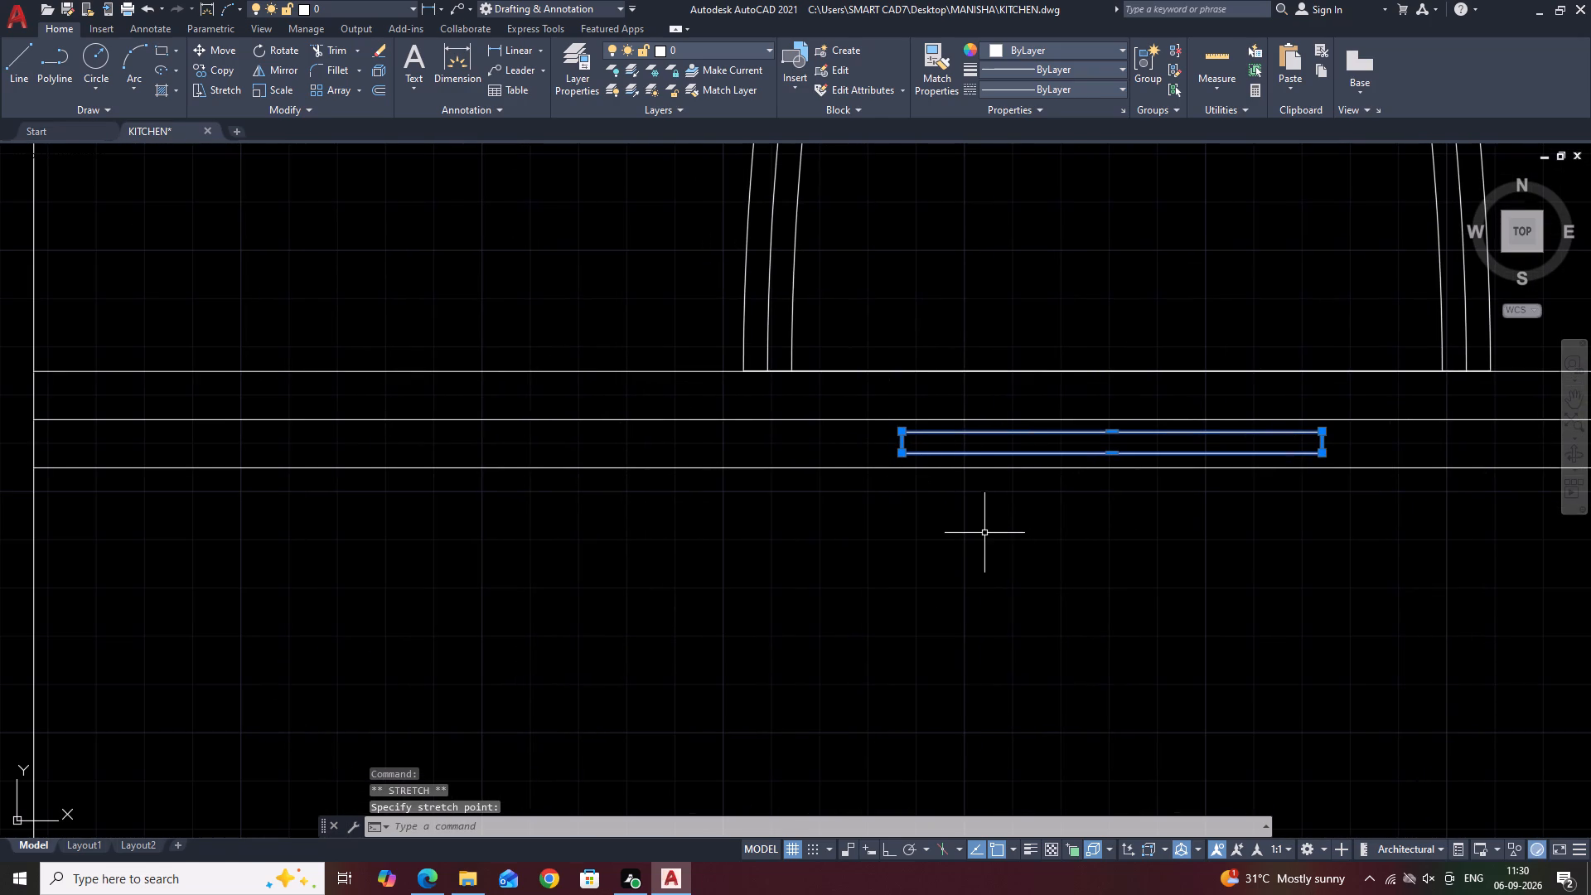
scroll(930, 459, up, 3)
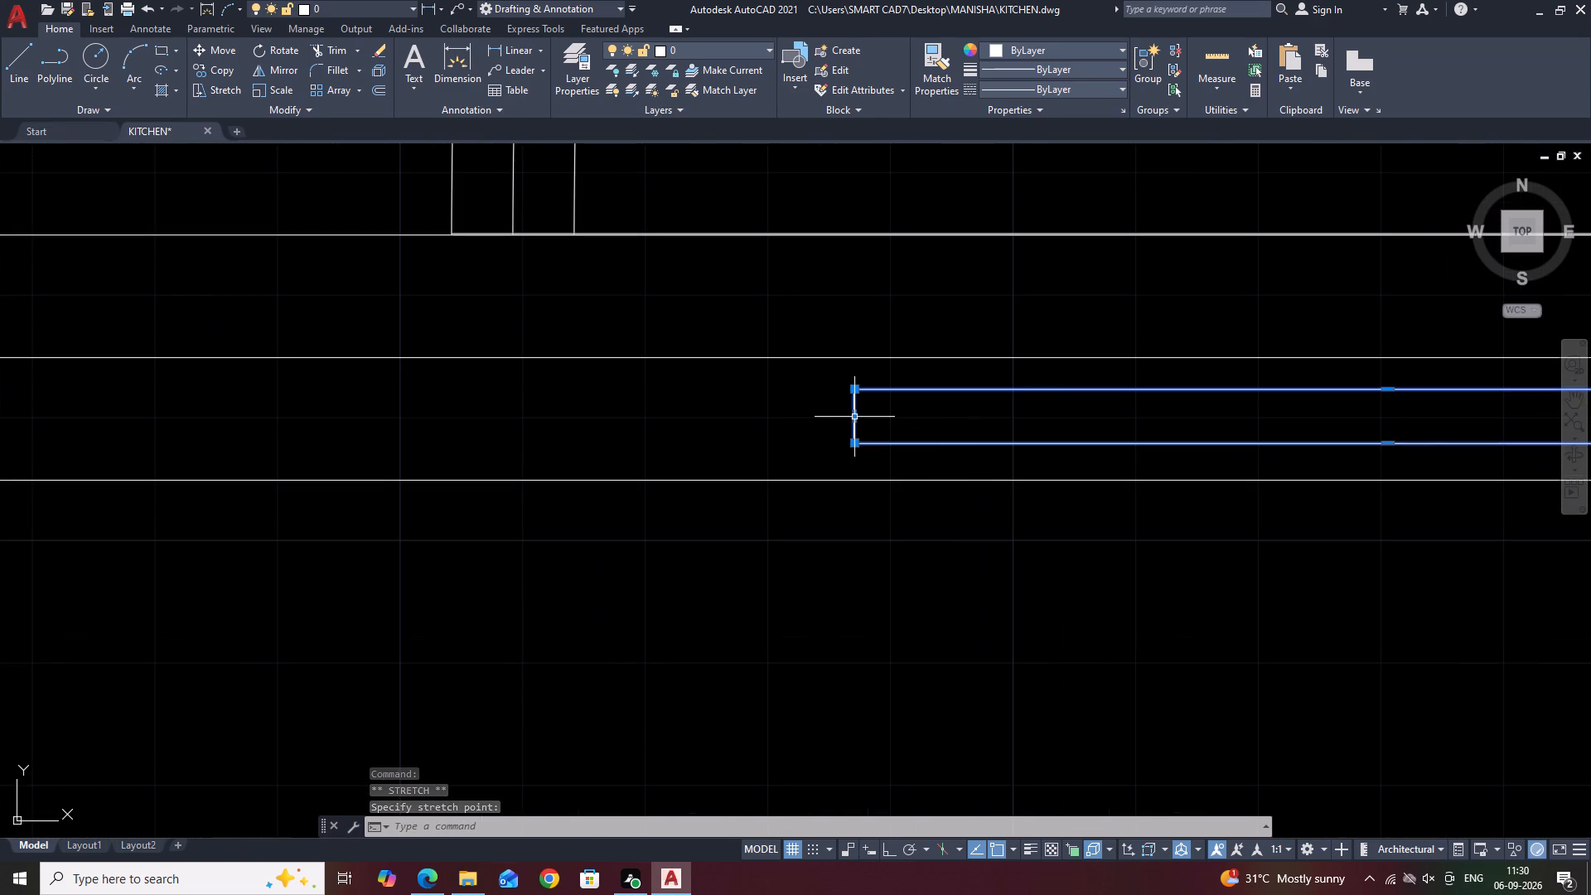
click(850, 412)
click(935, 417)
scroll(840, 404, down, 3)
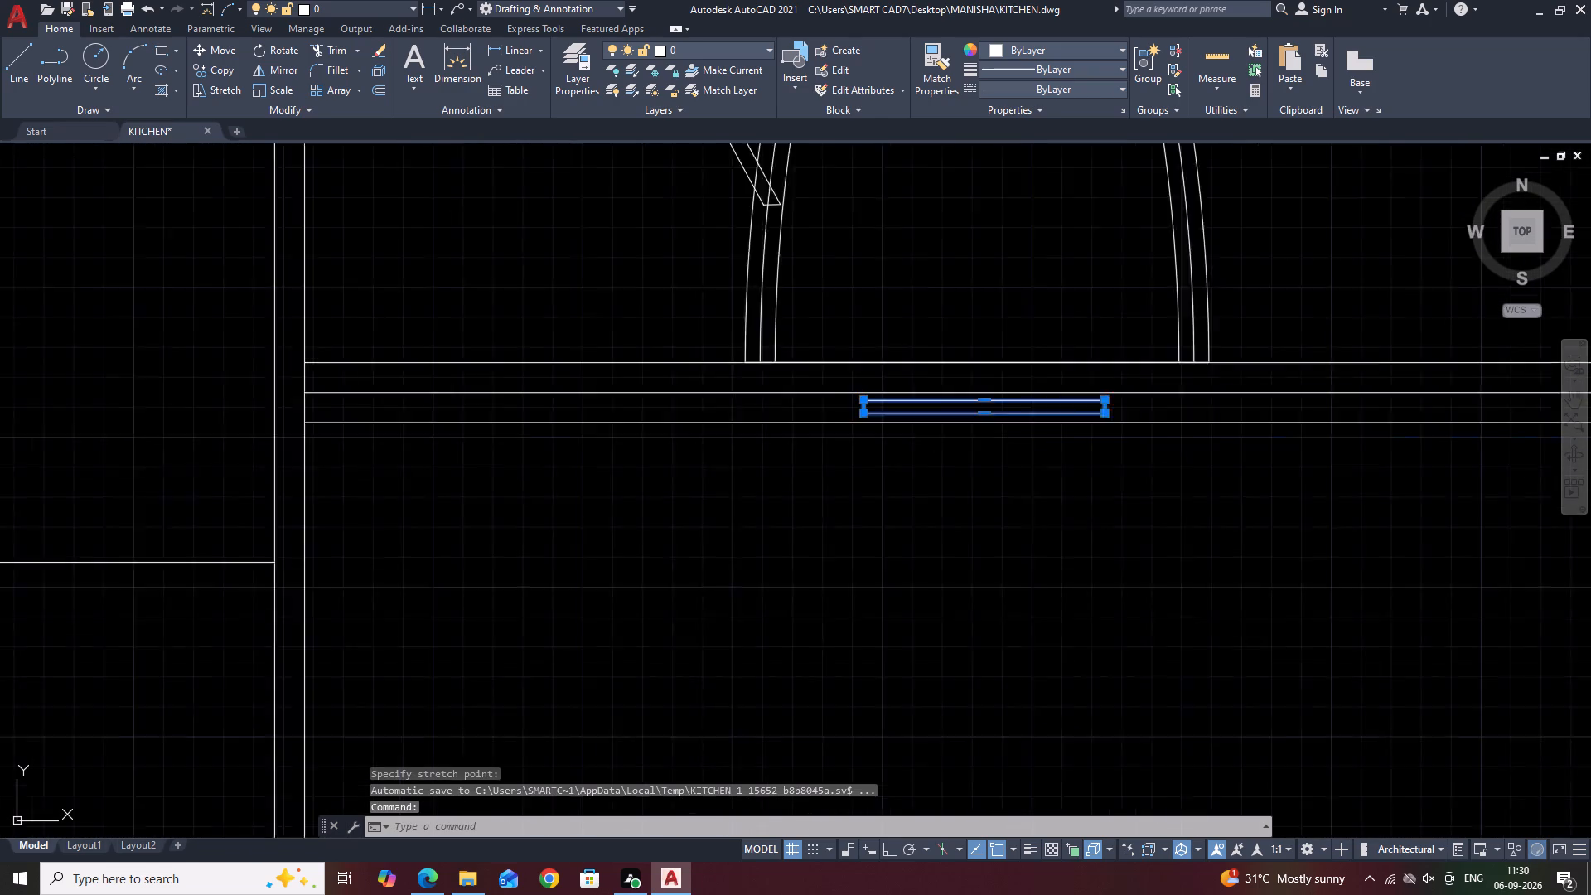
scroll(840, 404, down, 1)
middle_drag(982, 443, 1018, 487)
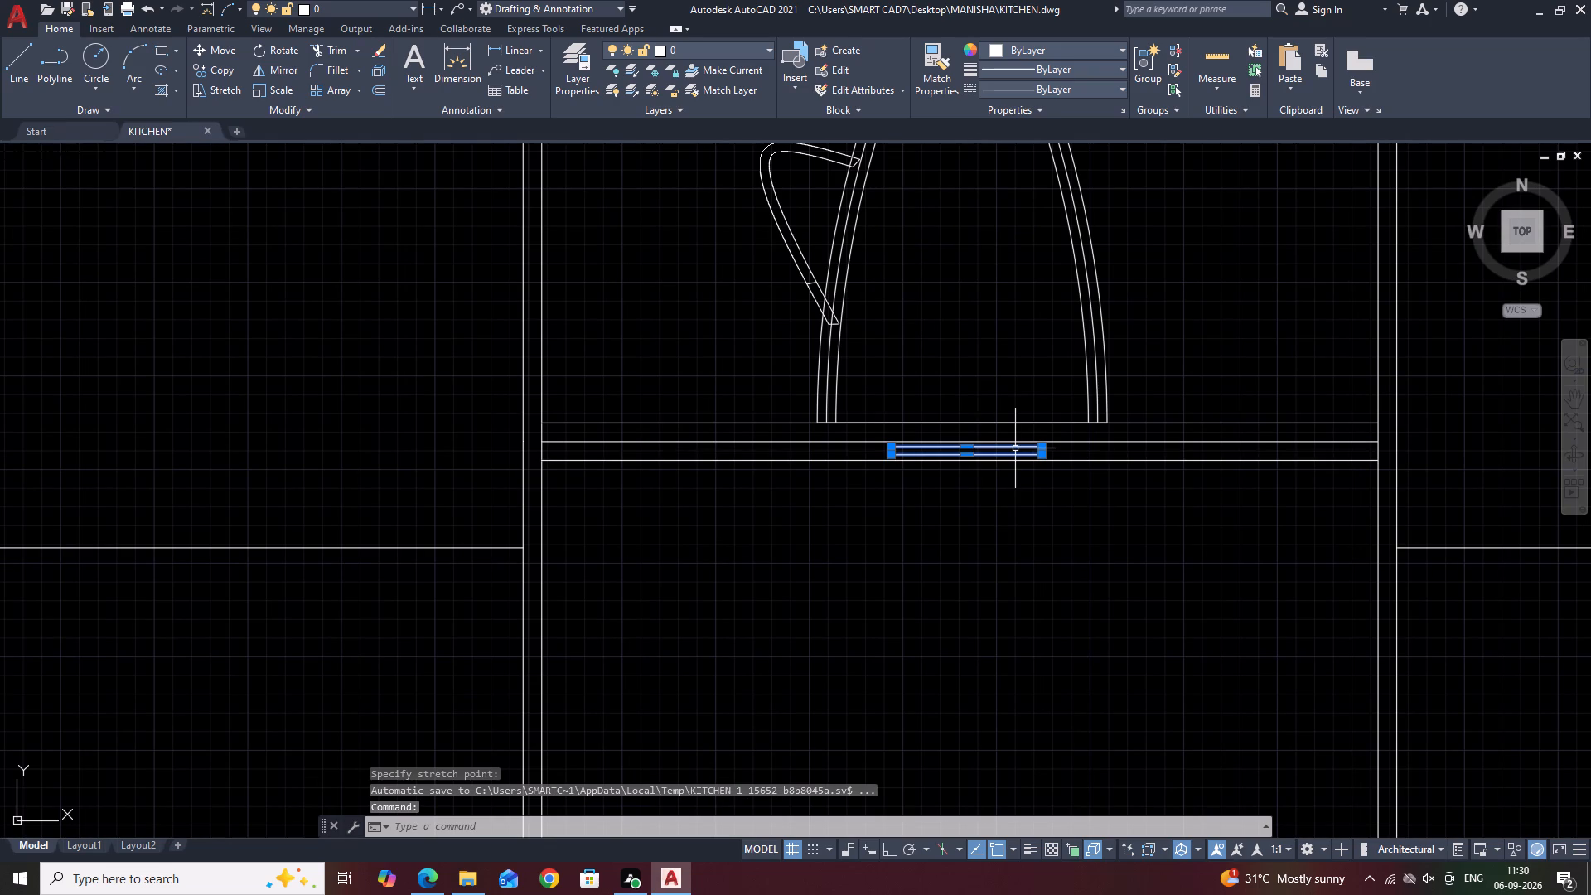
key(Escape)
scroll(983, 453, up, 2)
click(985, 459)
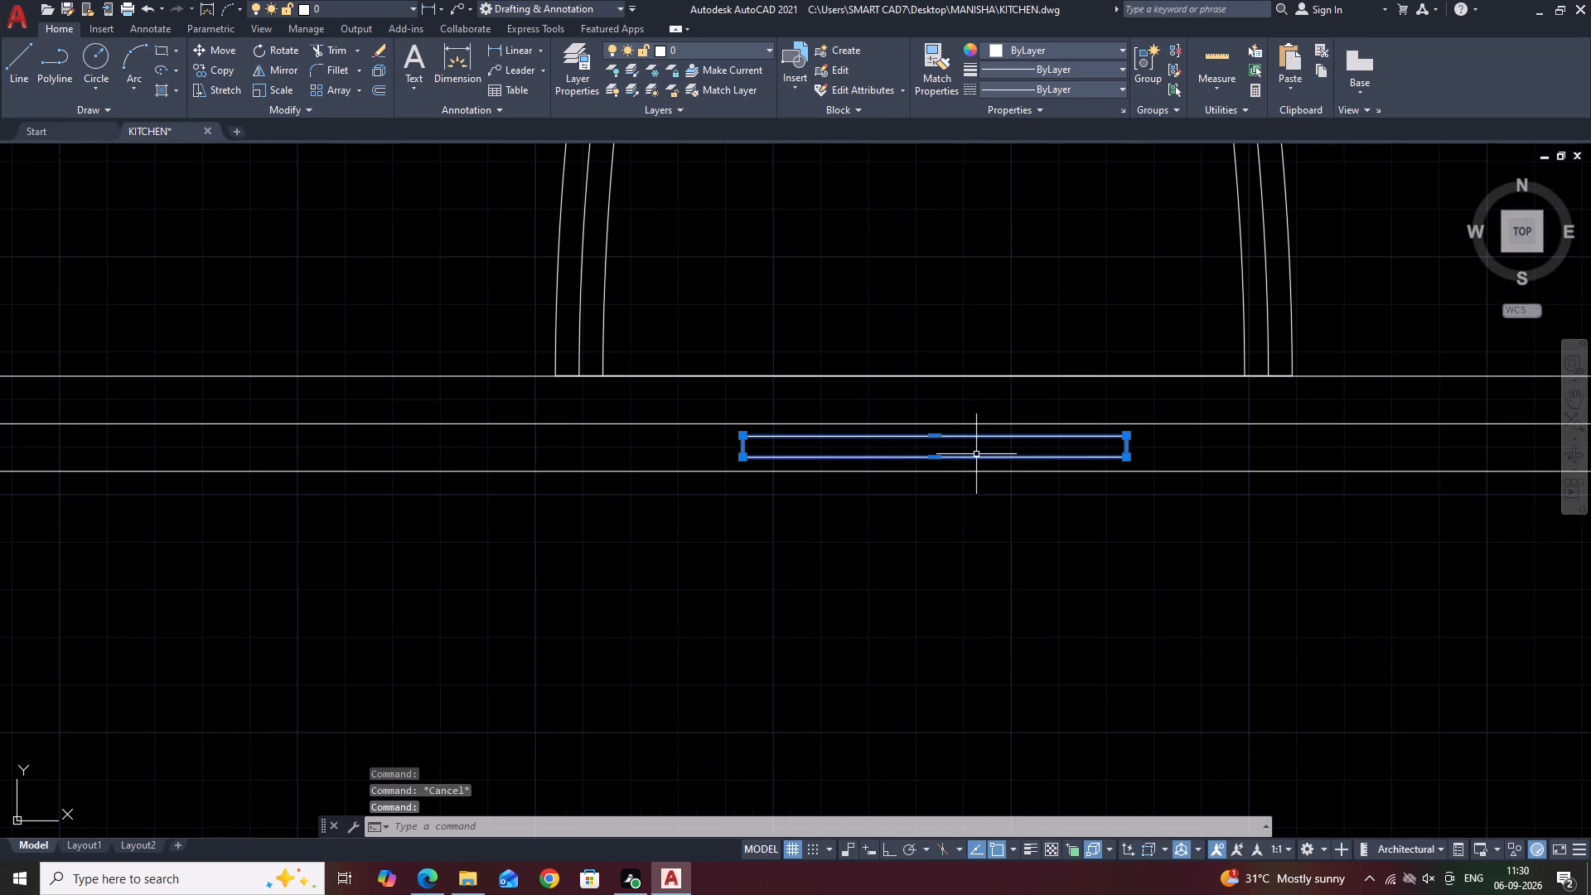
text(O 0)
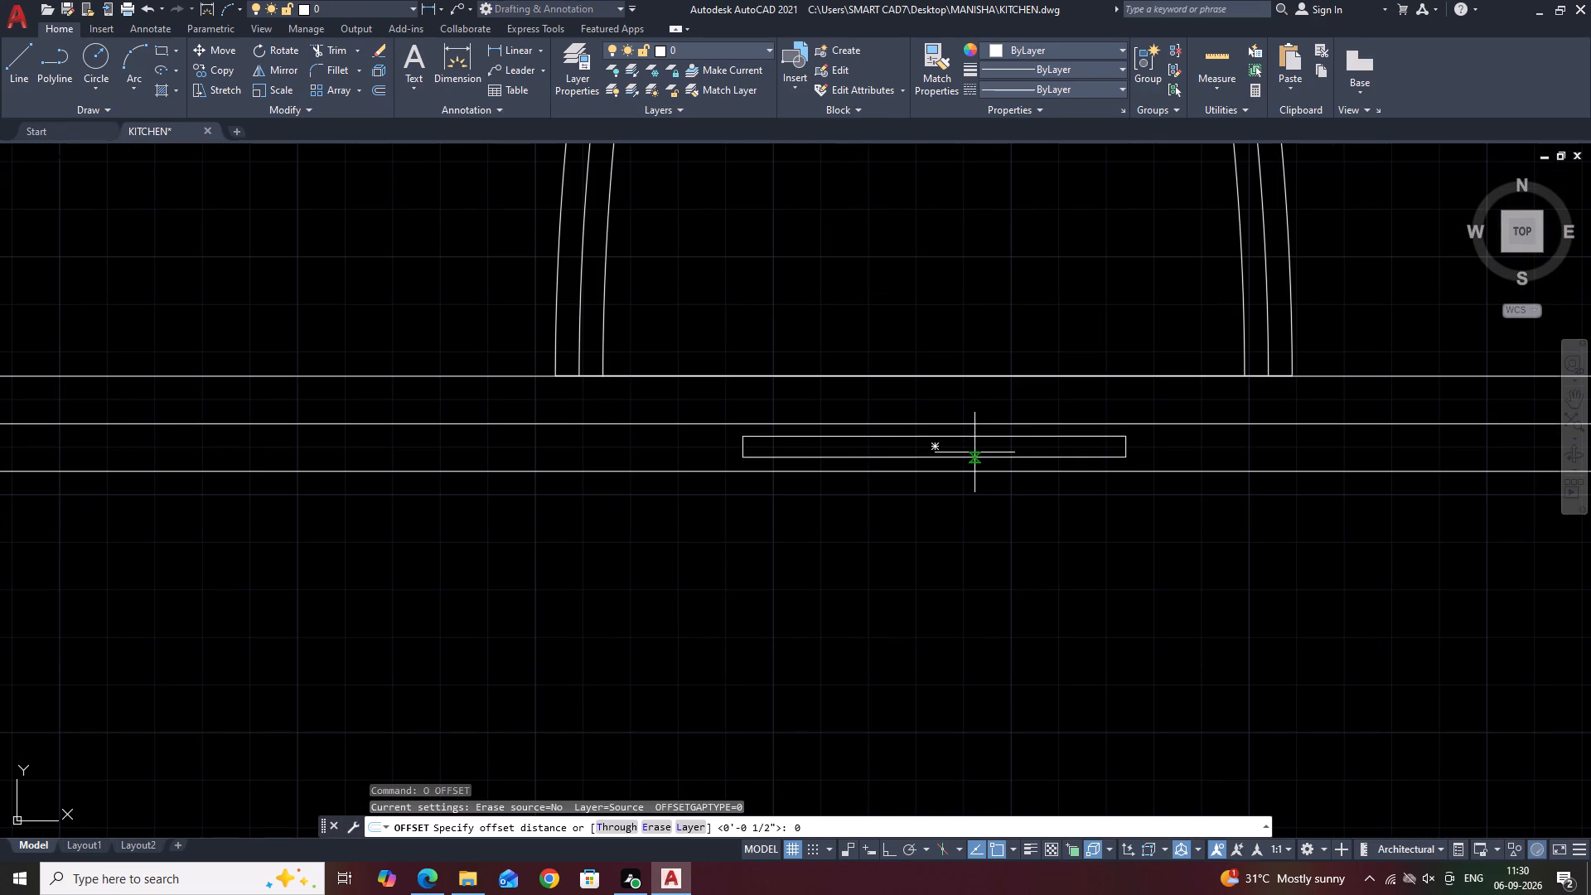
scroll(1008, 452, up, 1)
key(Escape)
Offset the thin rectangle in the shelf band inward by 0.025.
click(1193, 437)
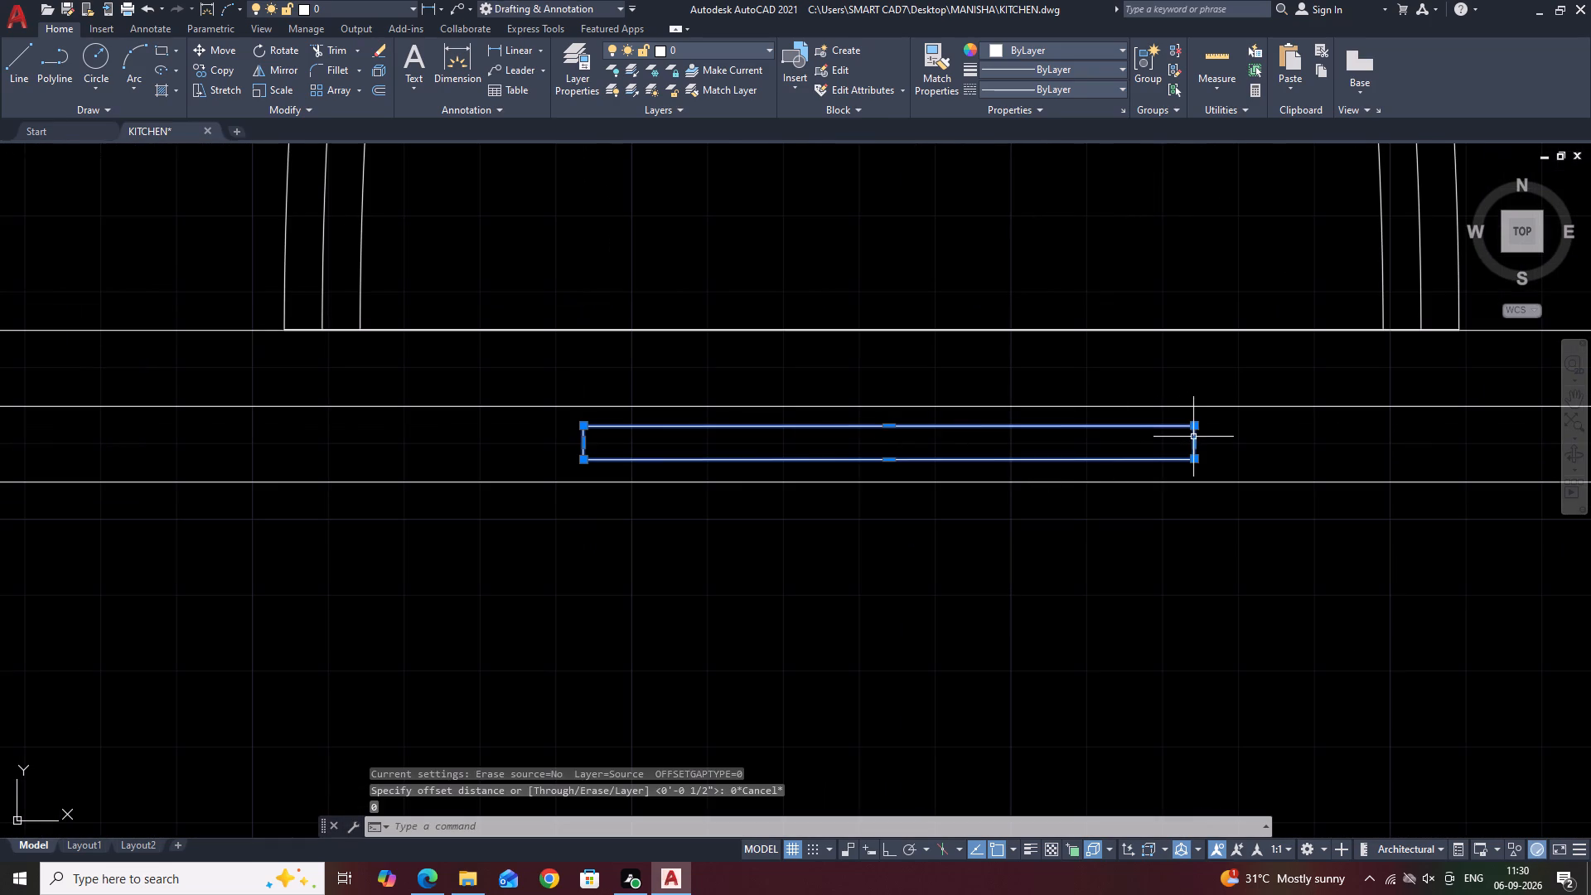
text(O)
key(space)
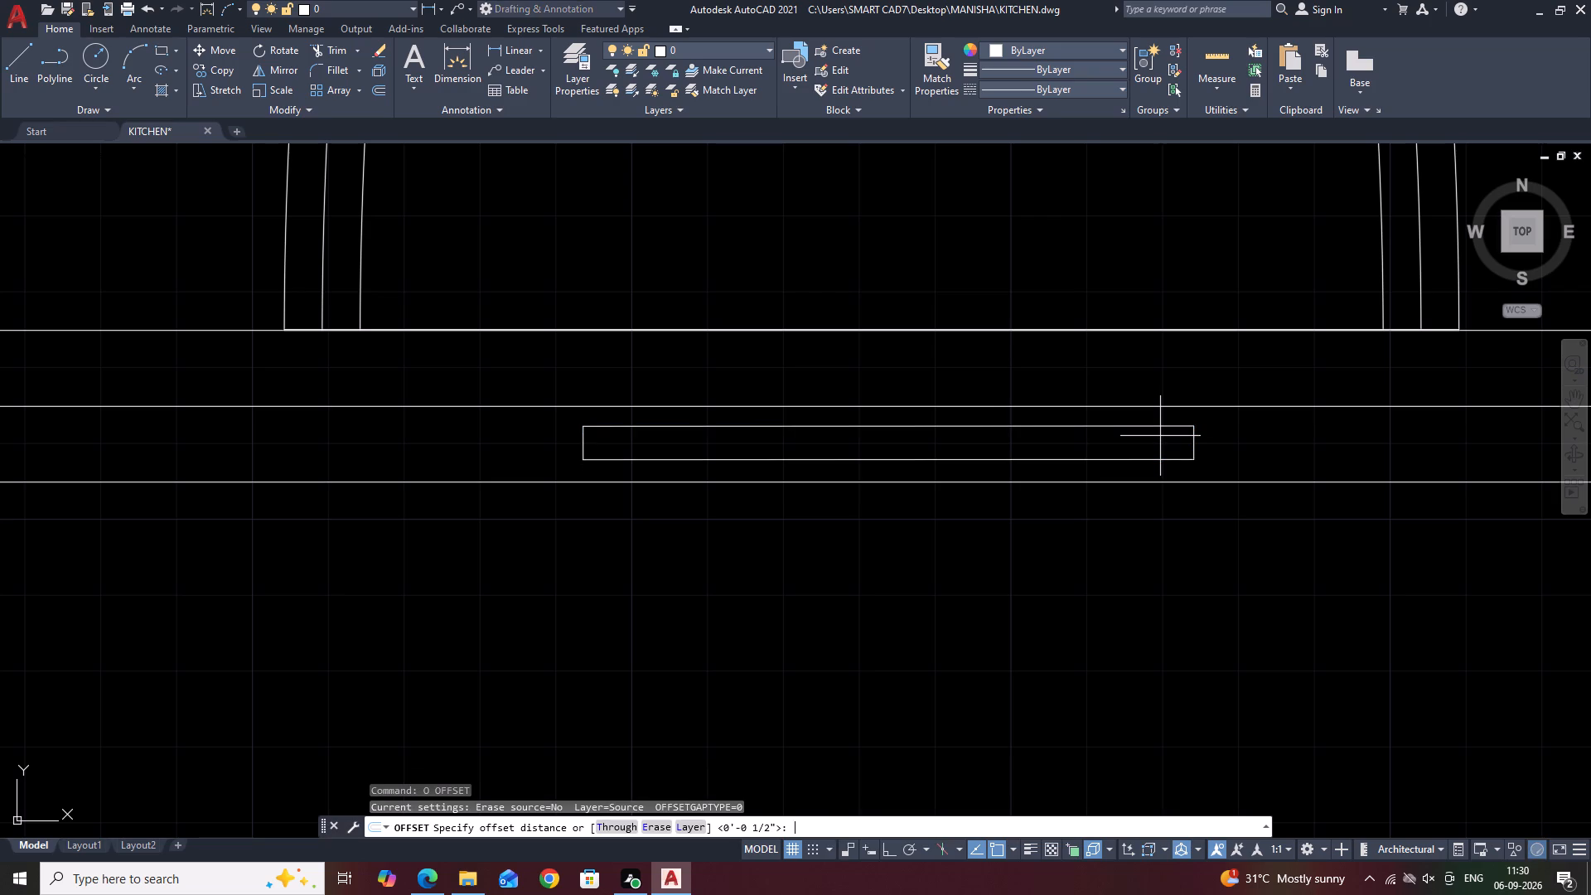
text(0.0)
text(25)
key(space)
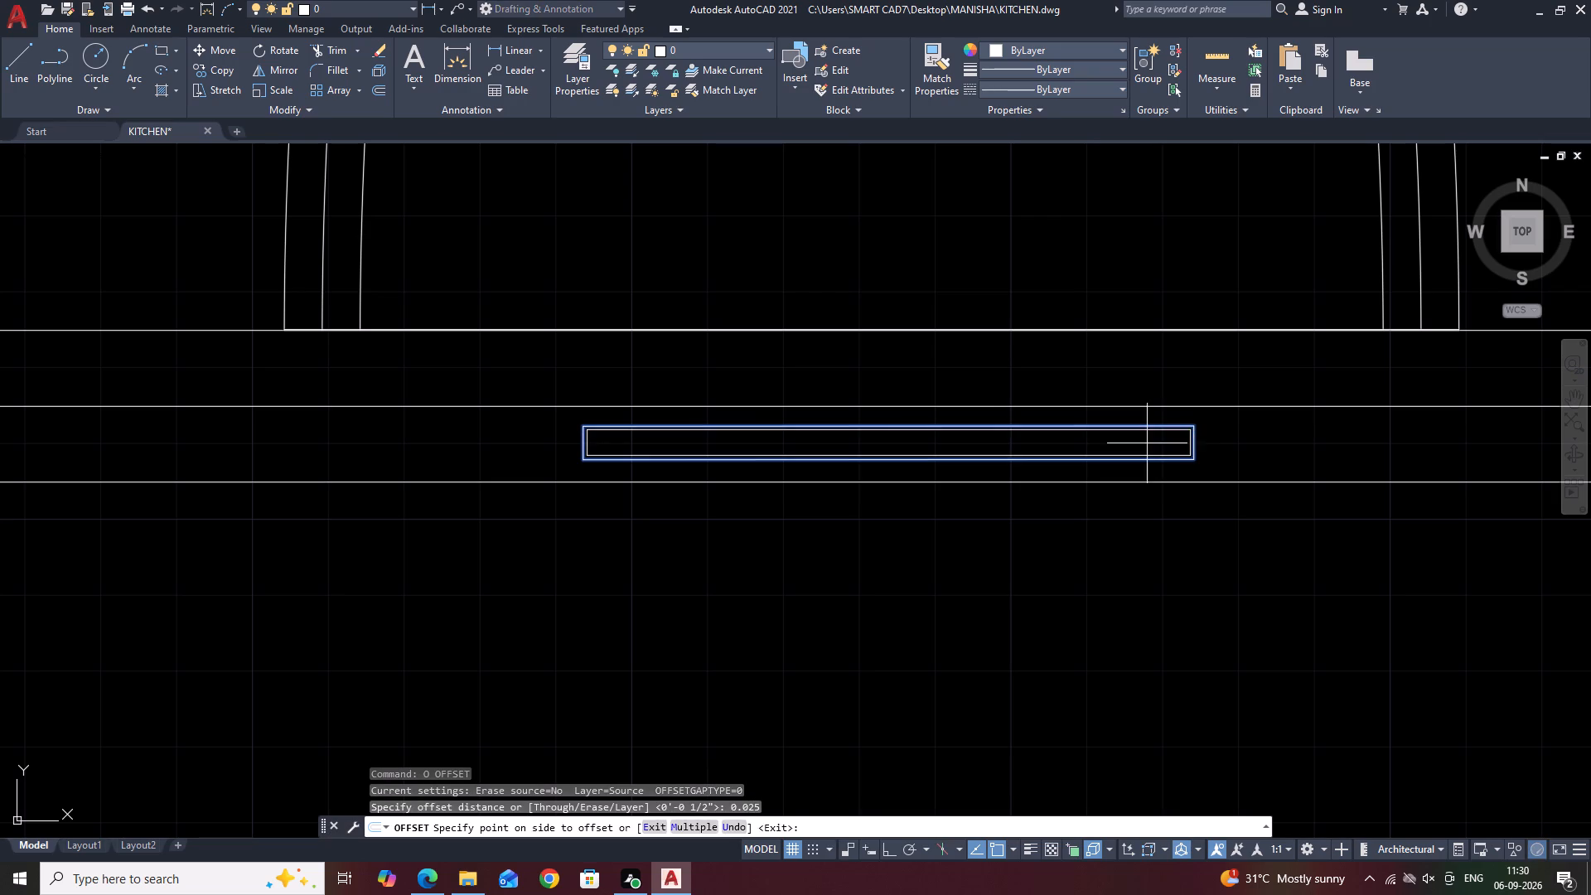
click(1147, 443)
key(Escape)
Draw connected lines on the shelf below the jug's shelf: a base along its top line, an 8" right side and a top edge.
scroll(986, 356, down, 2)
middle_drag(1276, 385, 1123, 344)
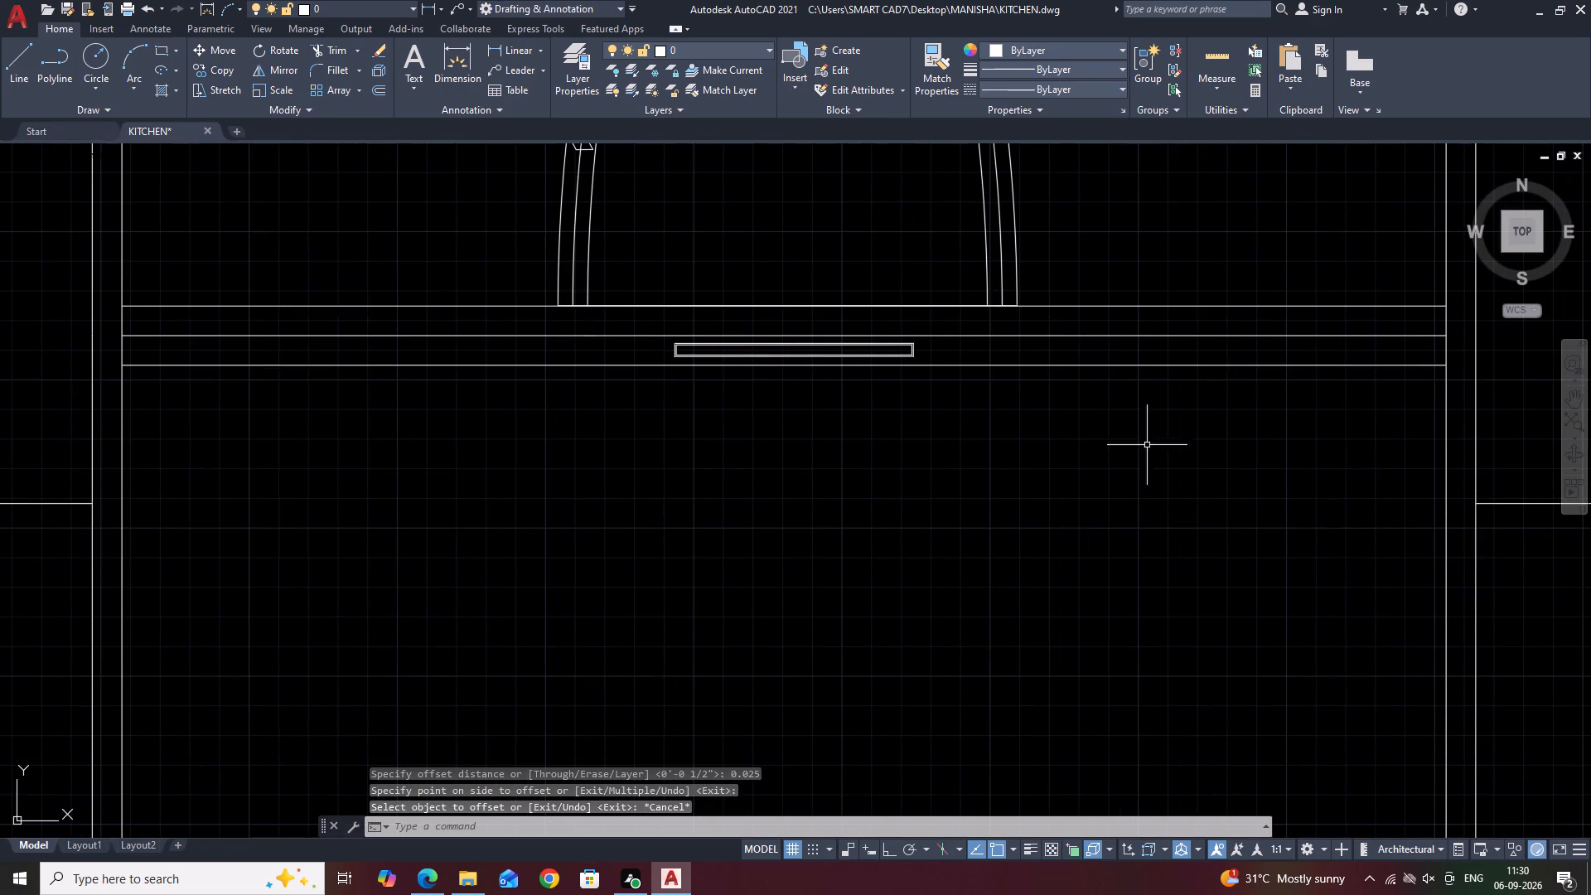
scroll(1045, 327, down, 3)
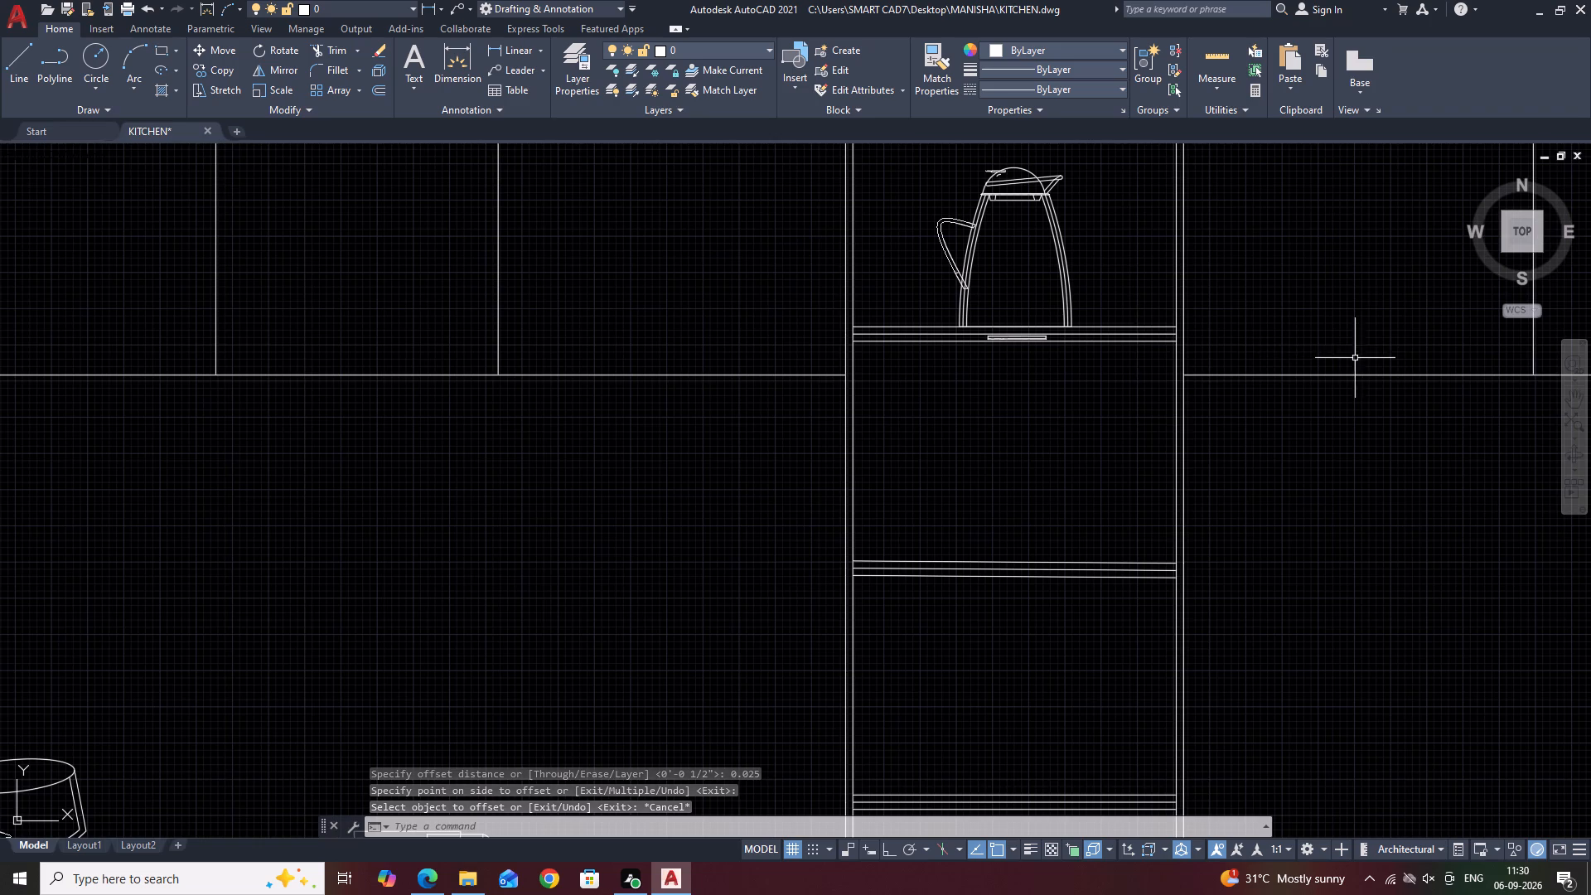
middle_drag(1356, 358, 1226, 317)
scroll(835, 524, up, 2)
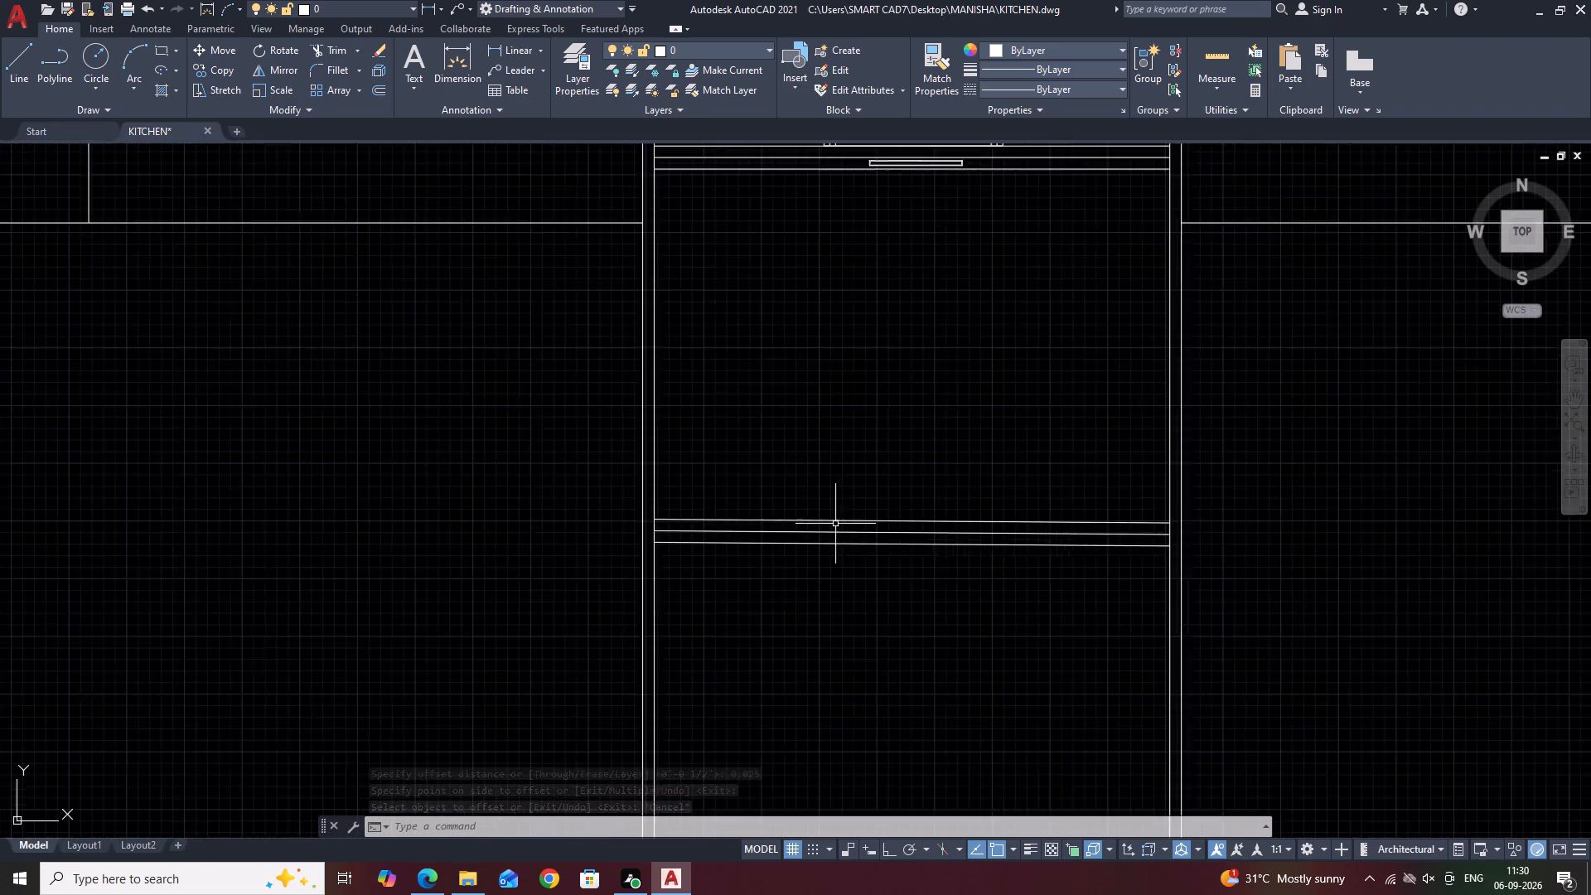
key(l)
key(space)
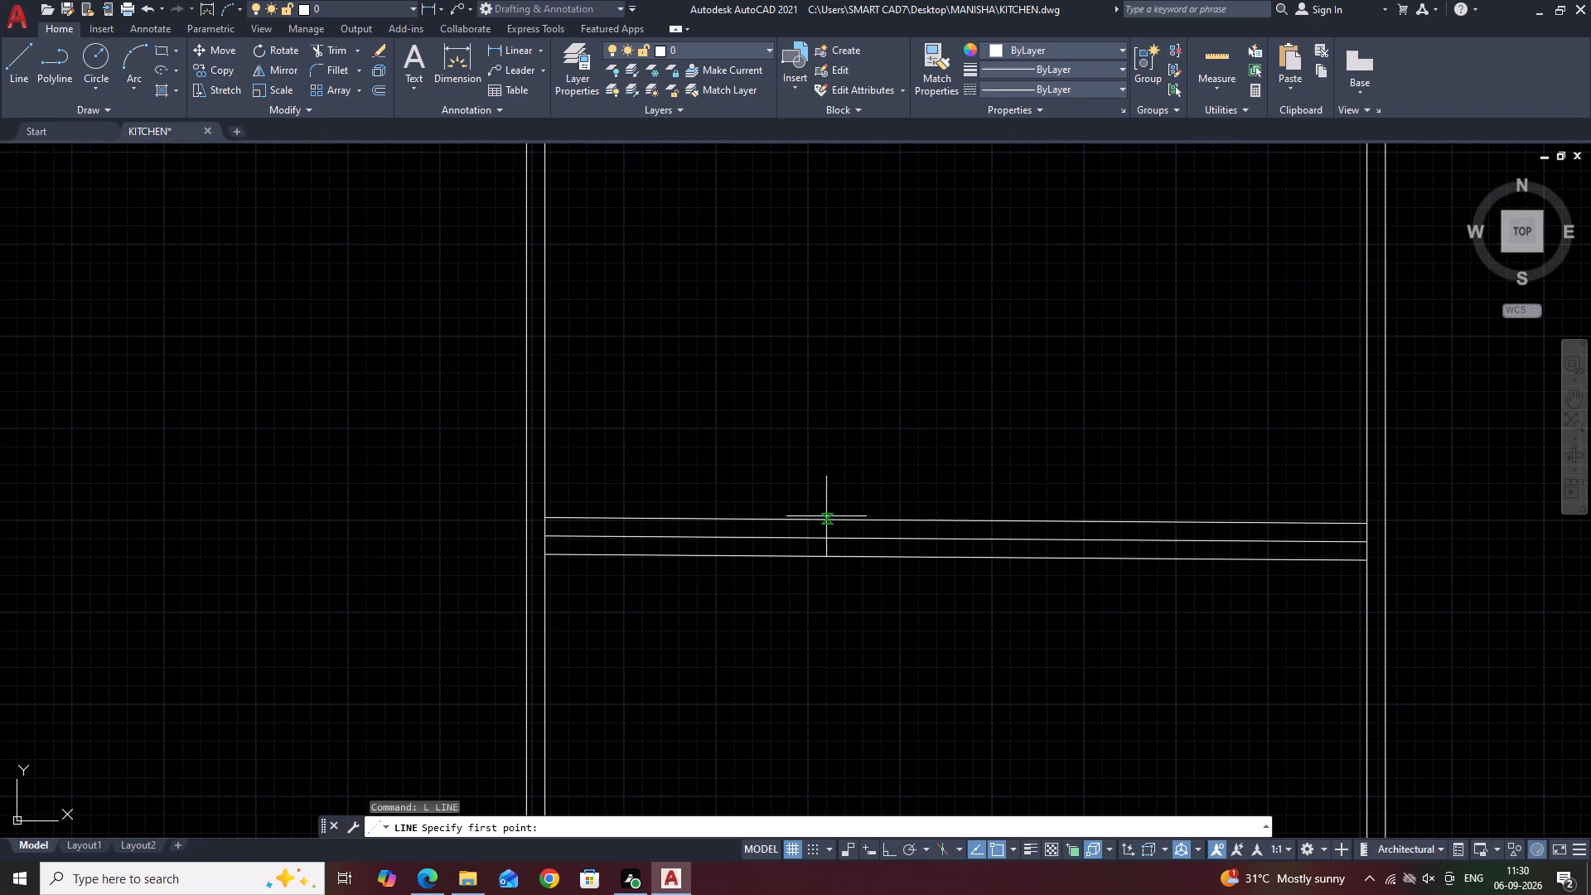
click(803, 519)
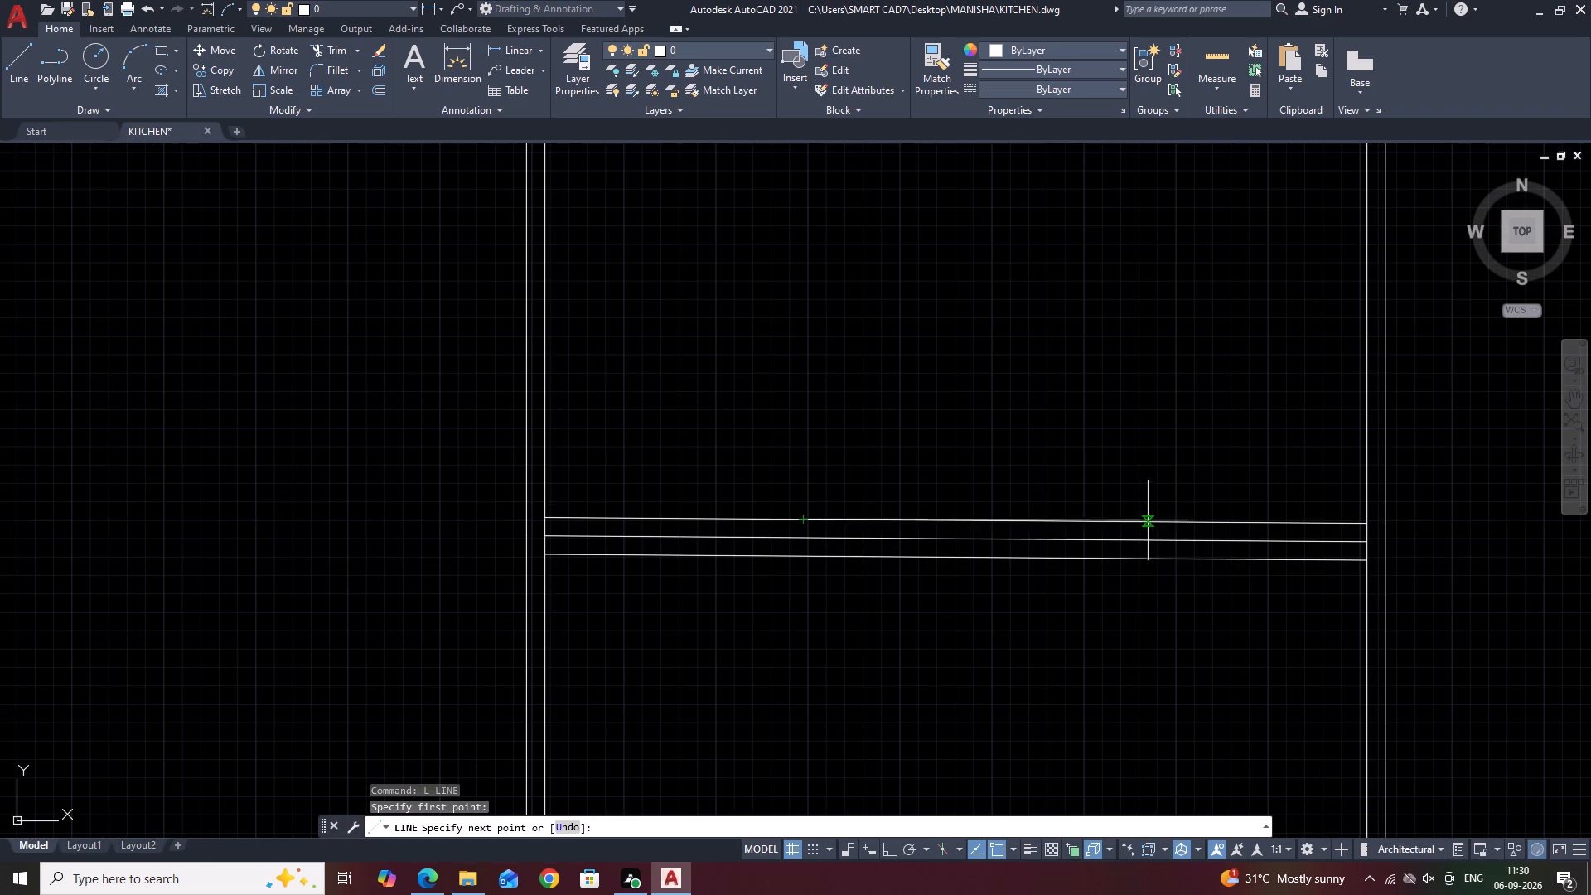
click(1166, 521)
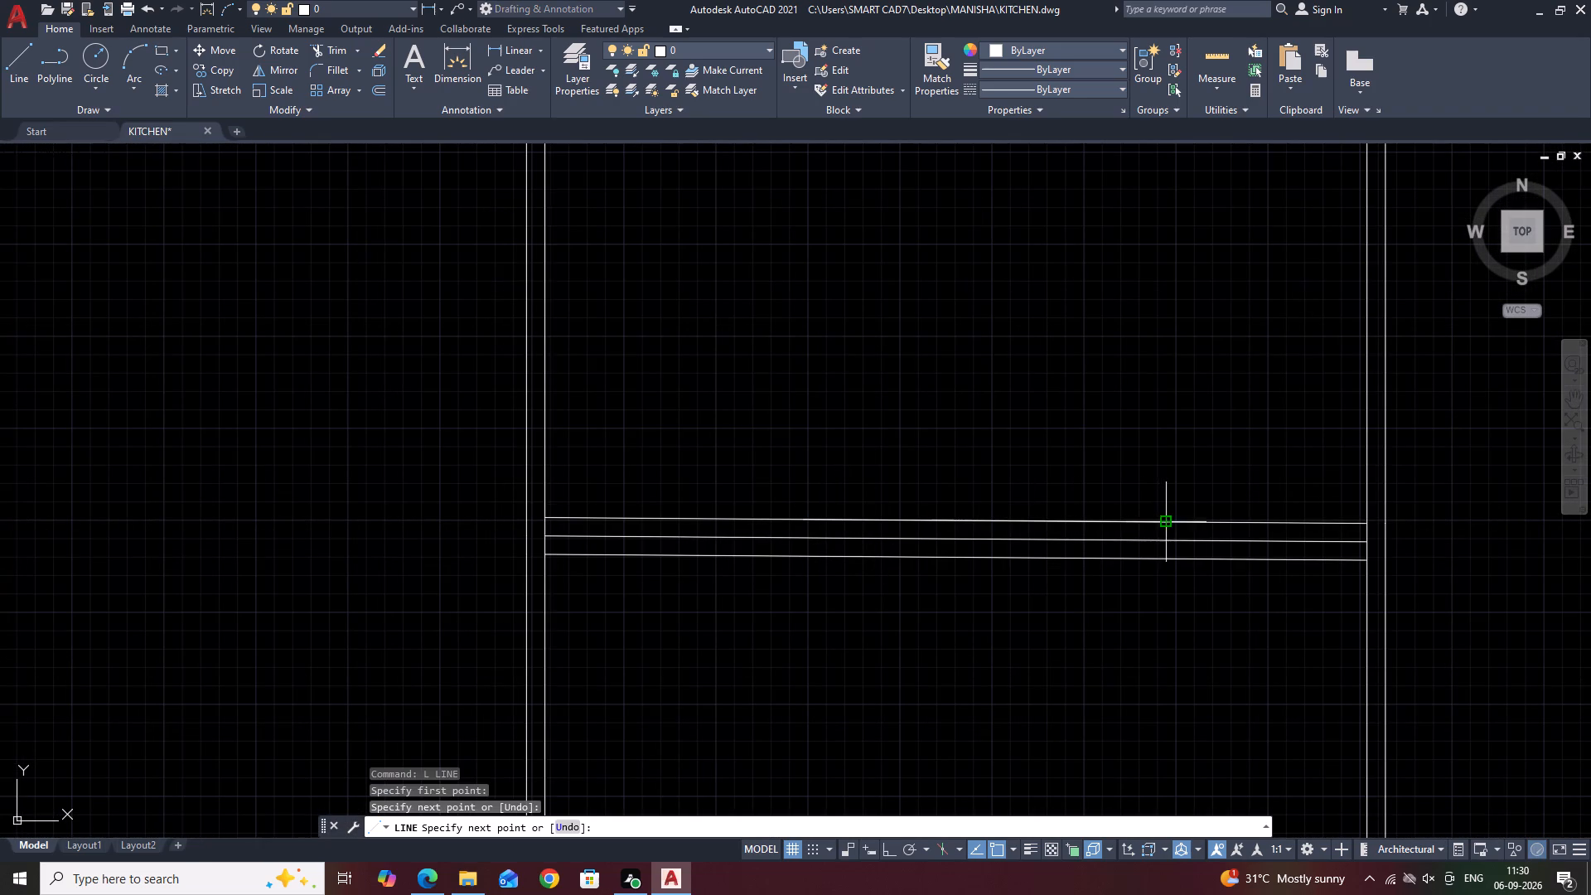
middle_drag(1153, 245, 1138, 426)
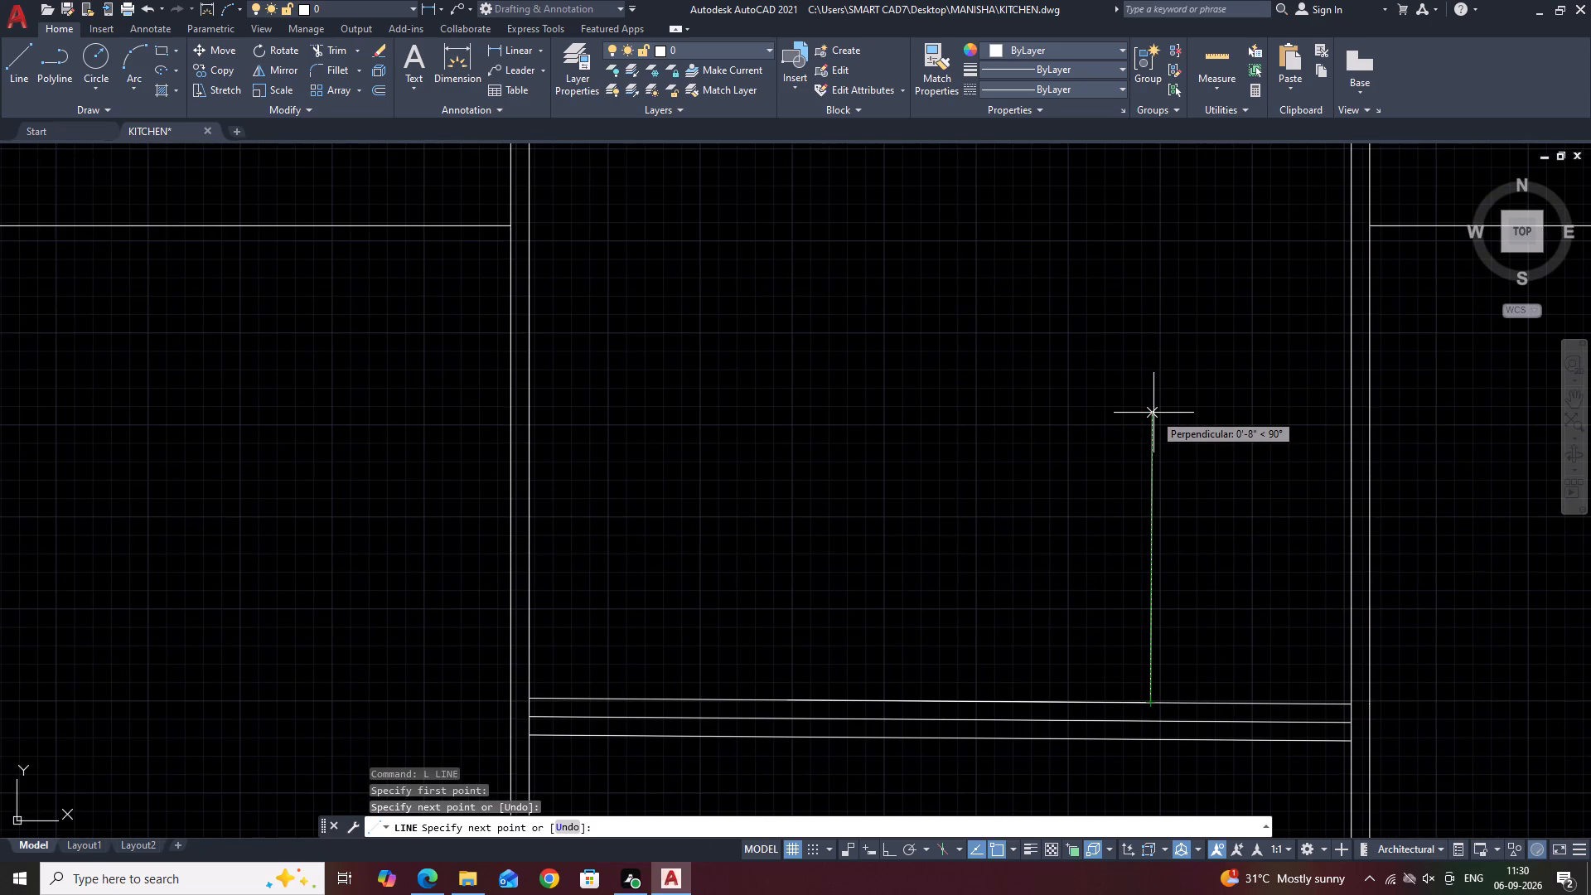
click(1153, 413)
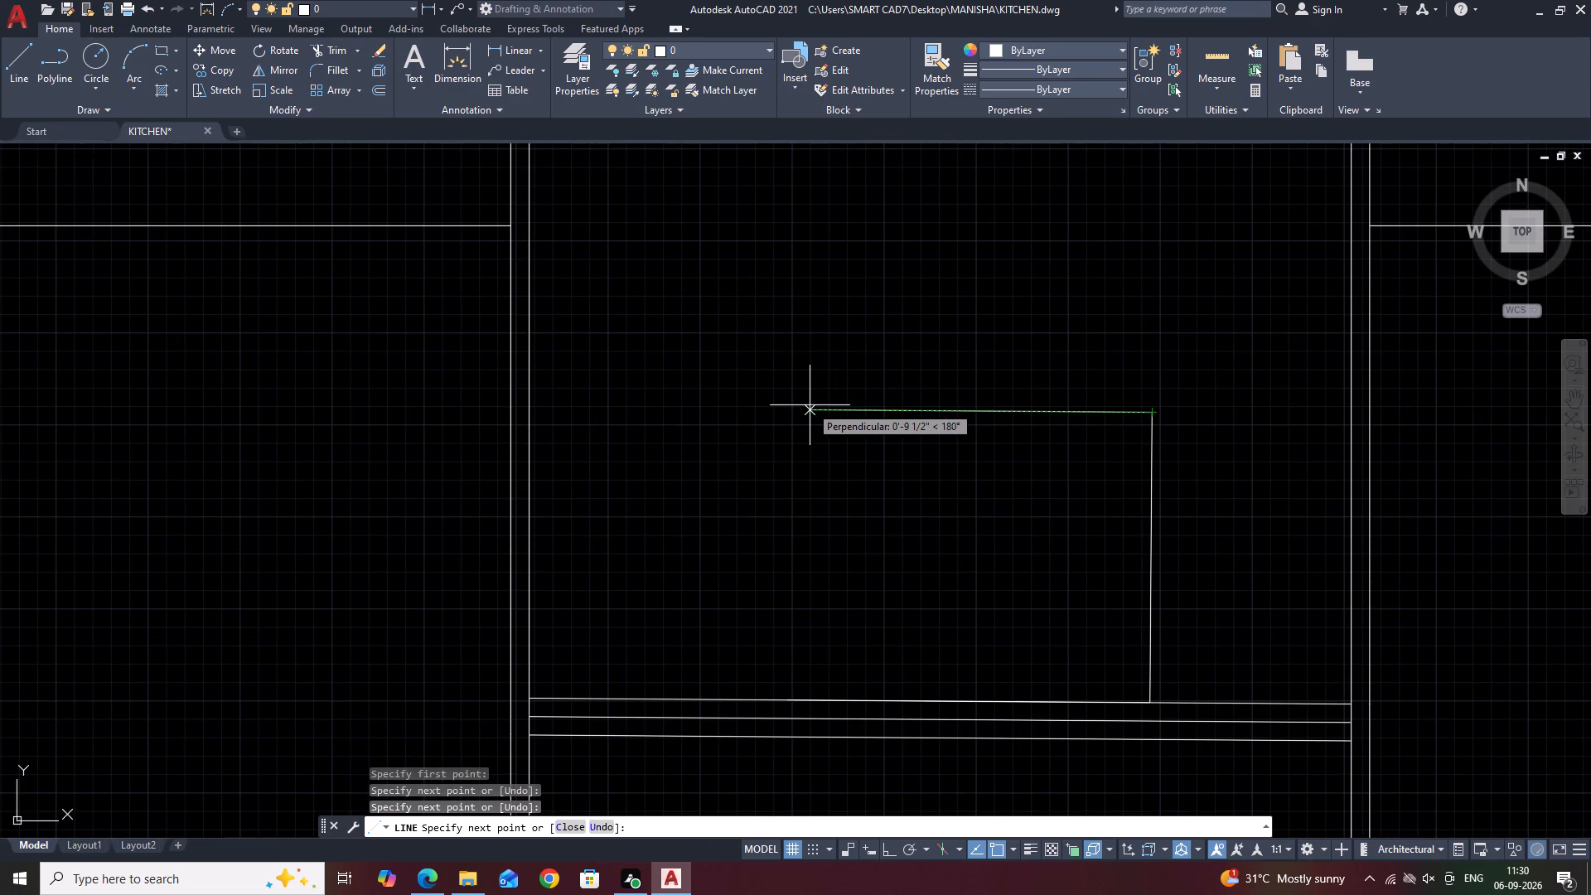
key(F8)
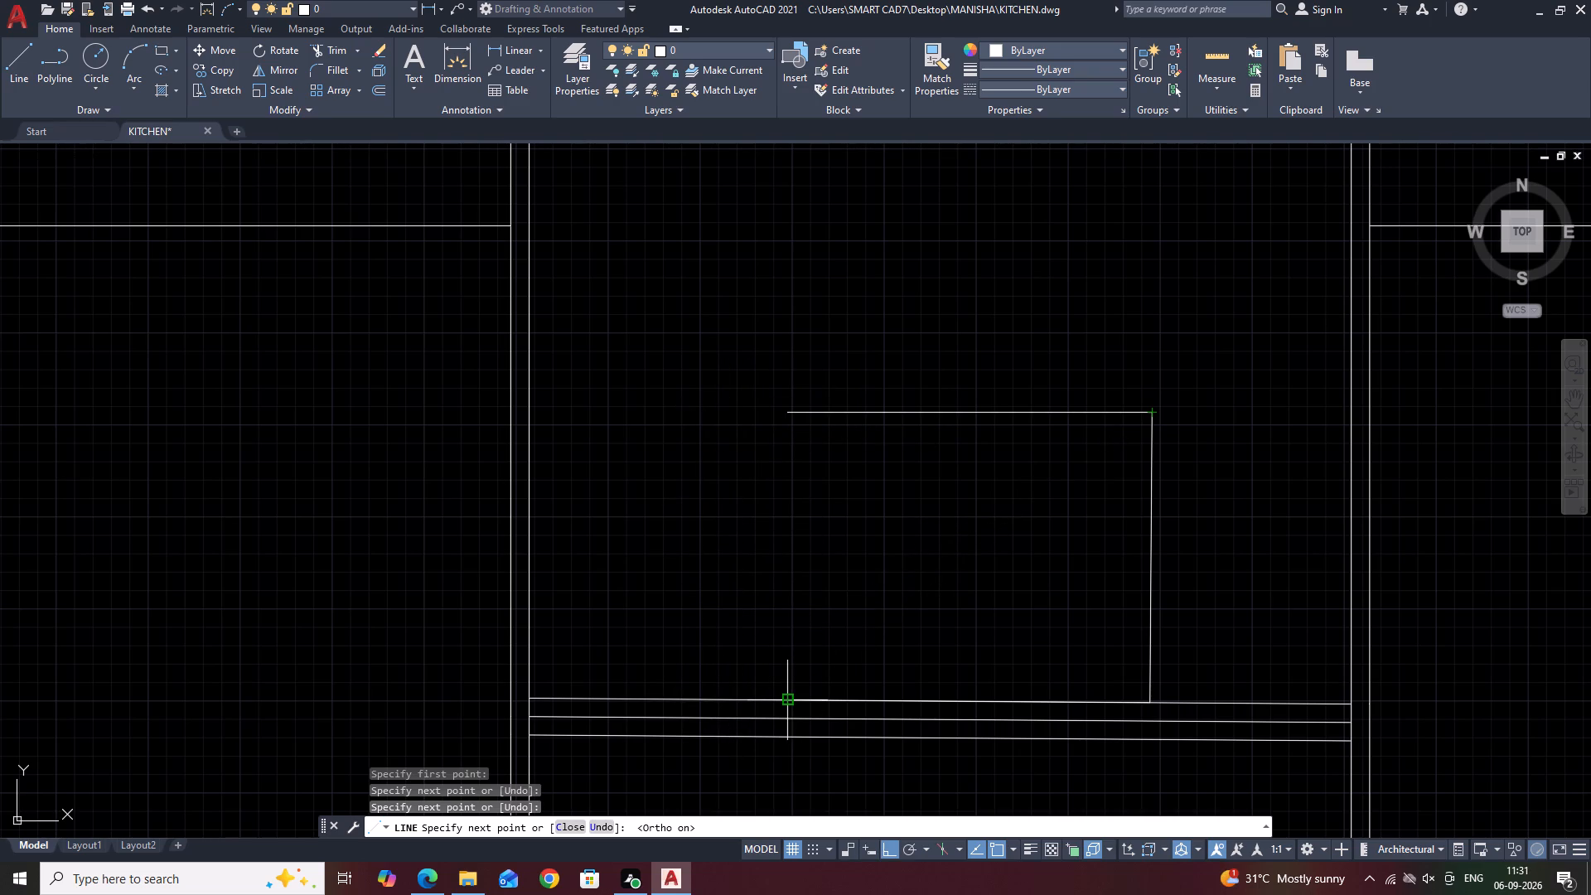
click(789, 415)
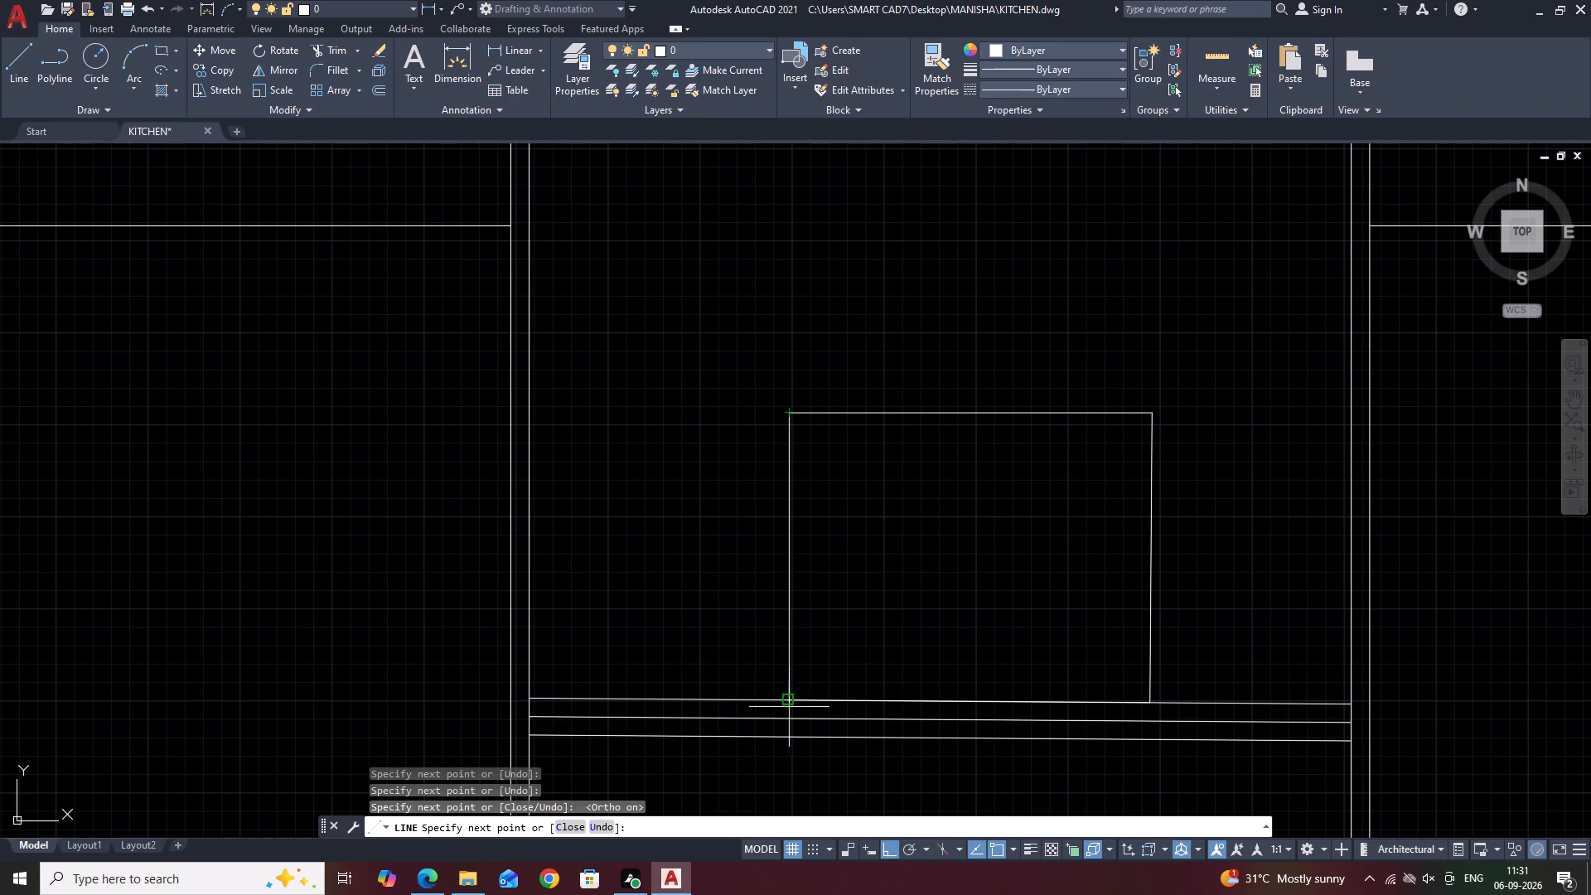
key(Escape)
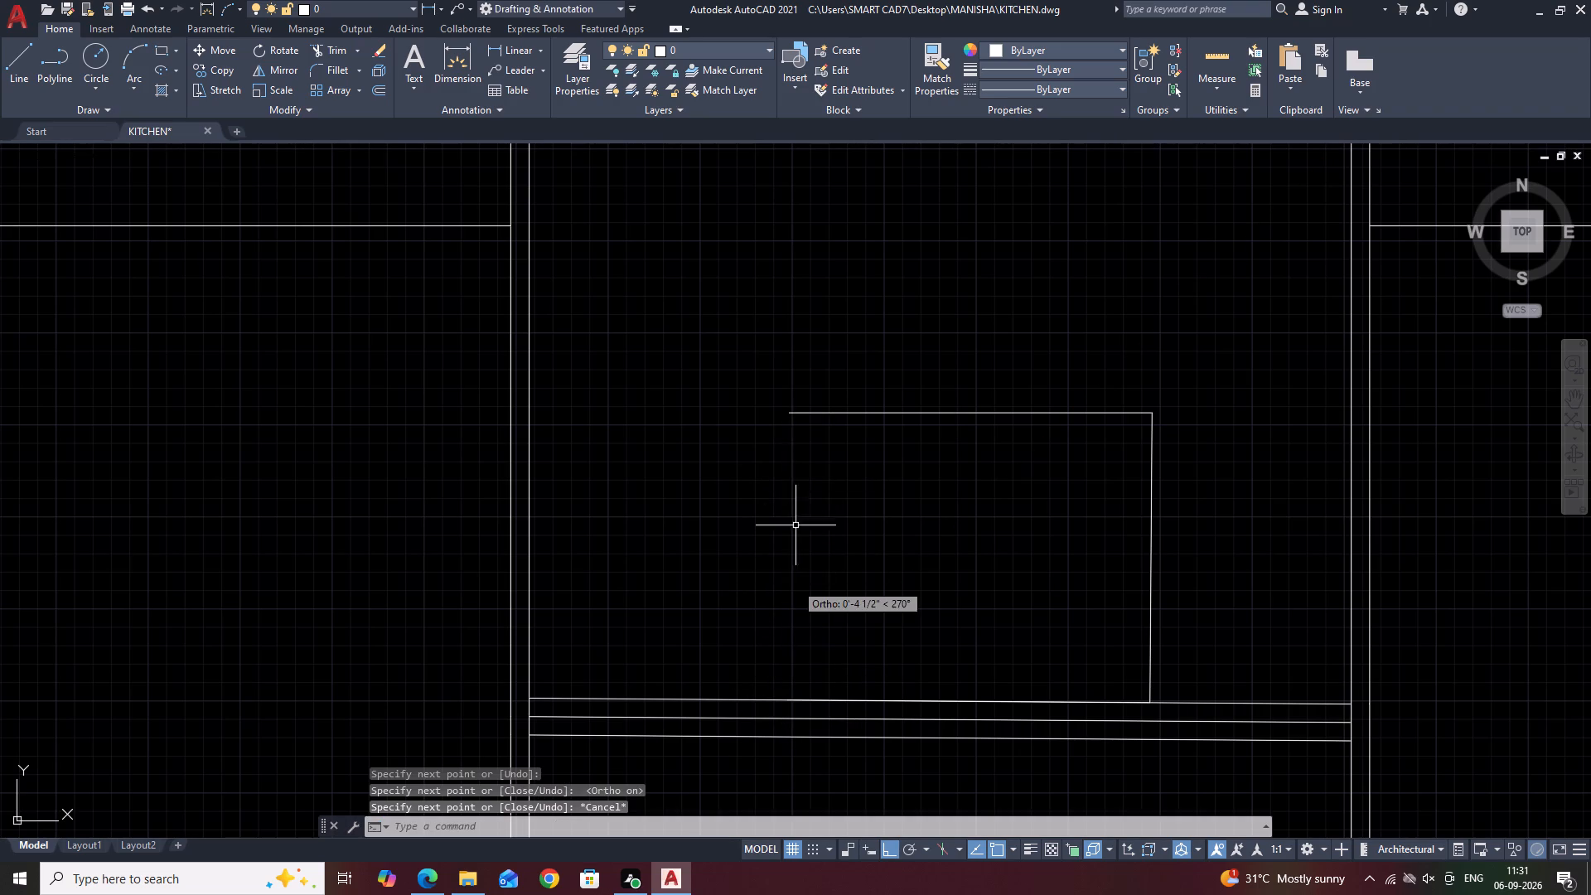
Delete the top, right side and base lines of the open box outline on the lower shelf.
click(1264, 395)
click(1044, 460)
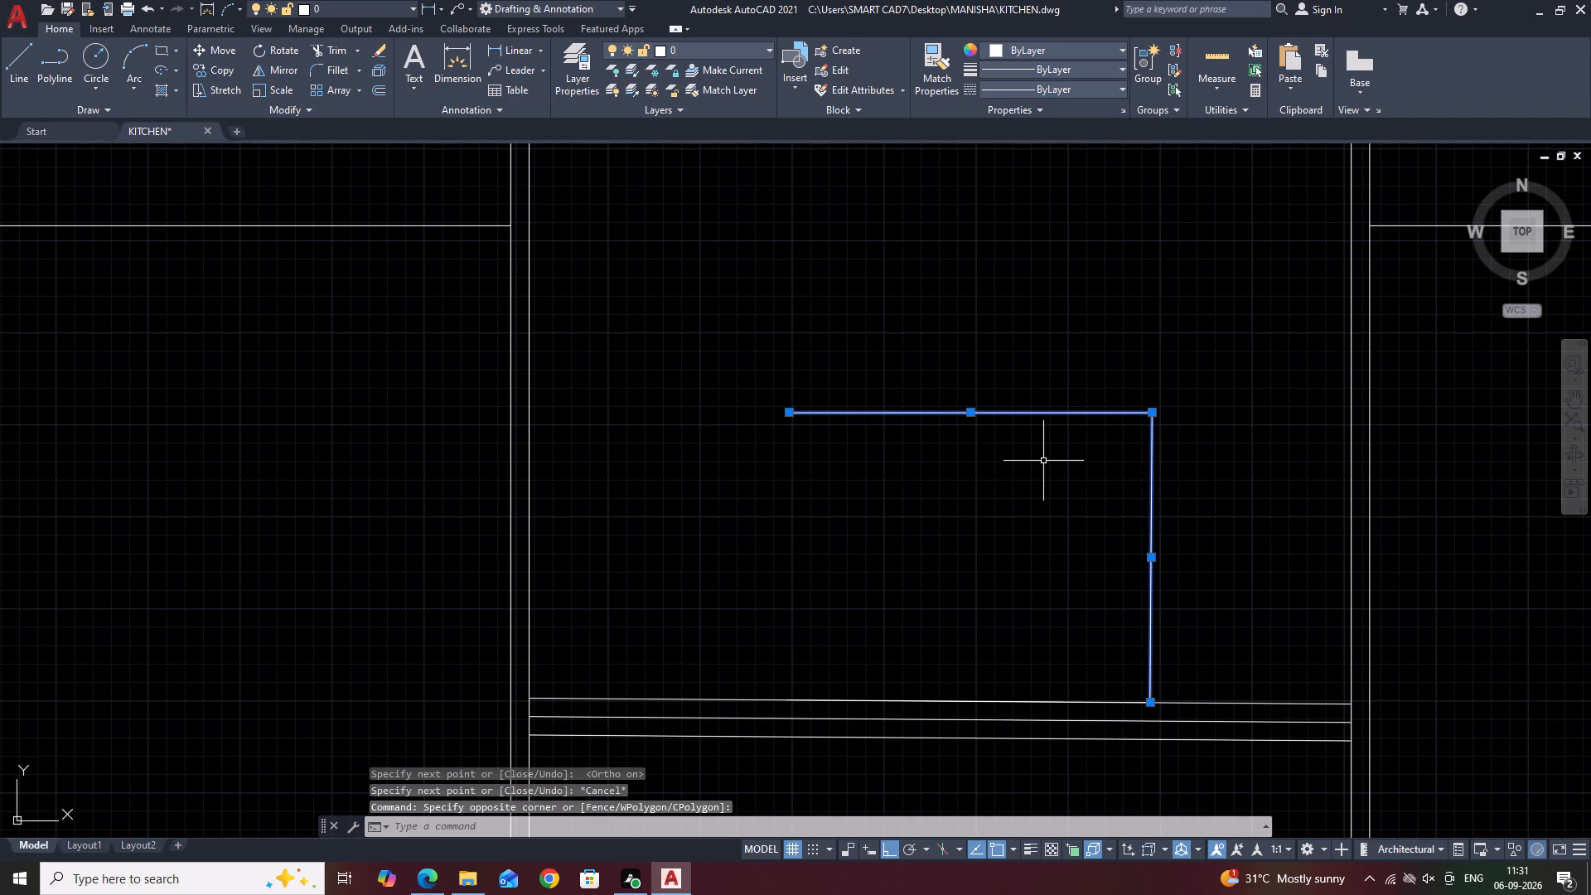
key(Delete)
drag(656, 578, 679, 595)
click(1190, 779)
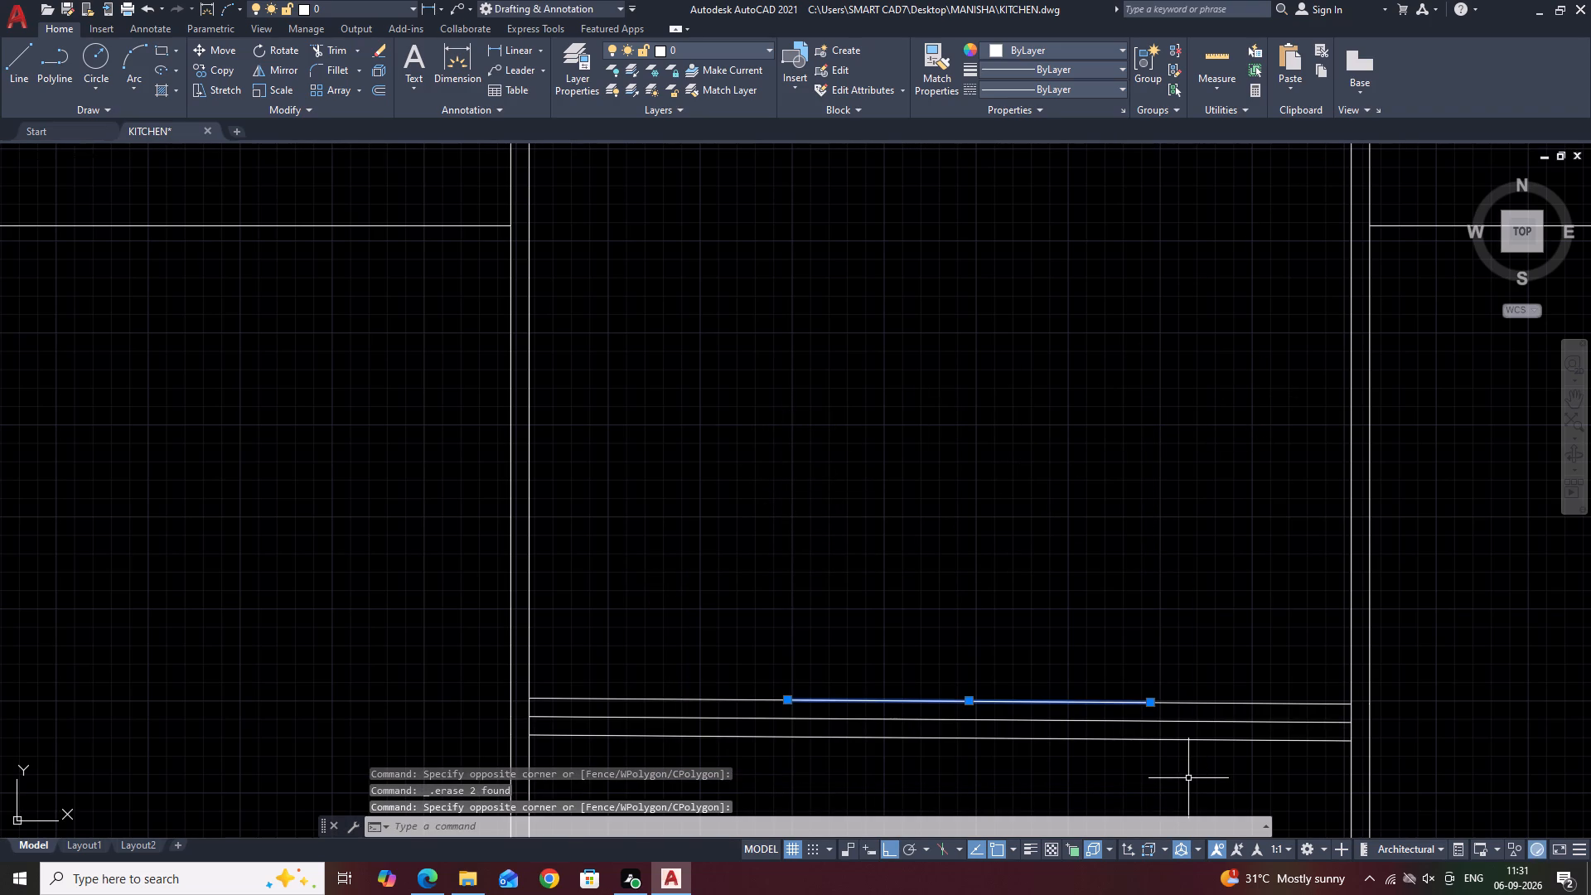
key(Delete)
Draw a closed rectangular polyline about 1'-2 1/2" wide, with its base along the top line of the shelf below the jug's shelf.
text(PL)
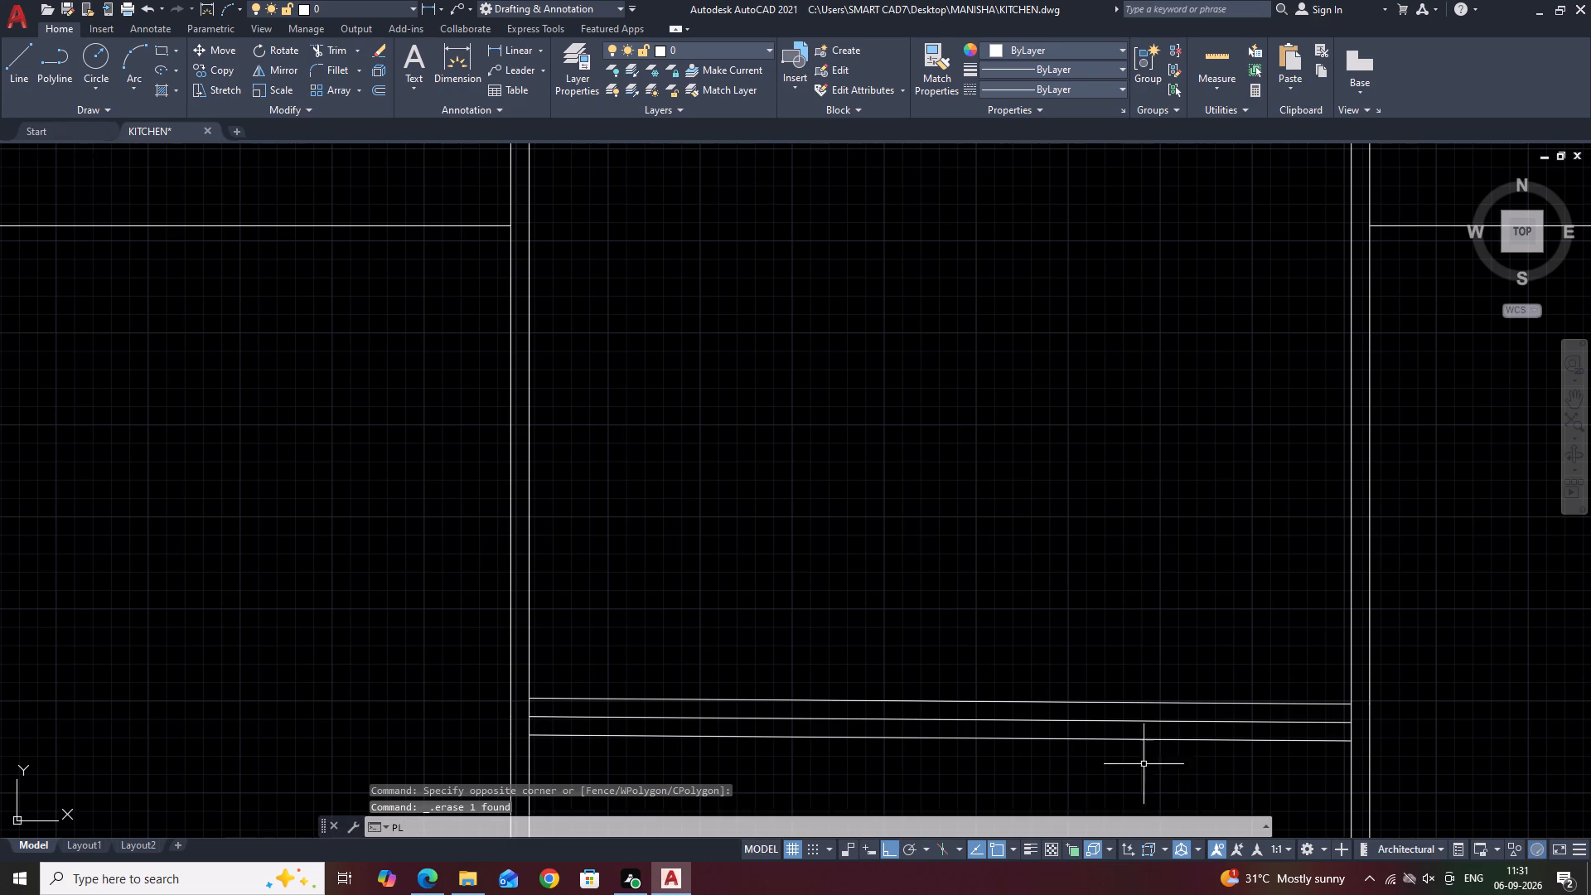
key(space)
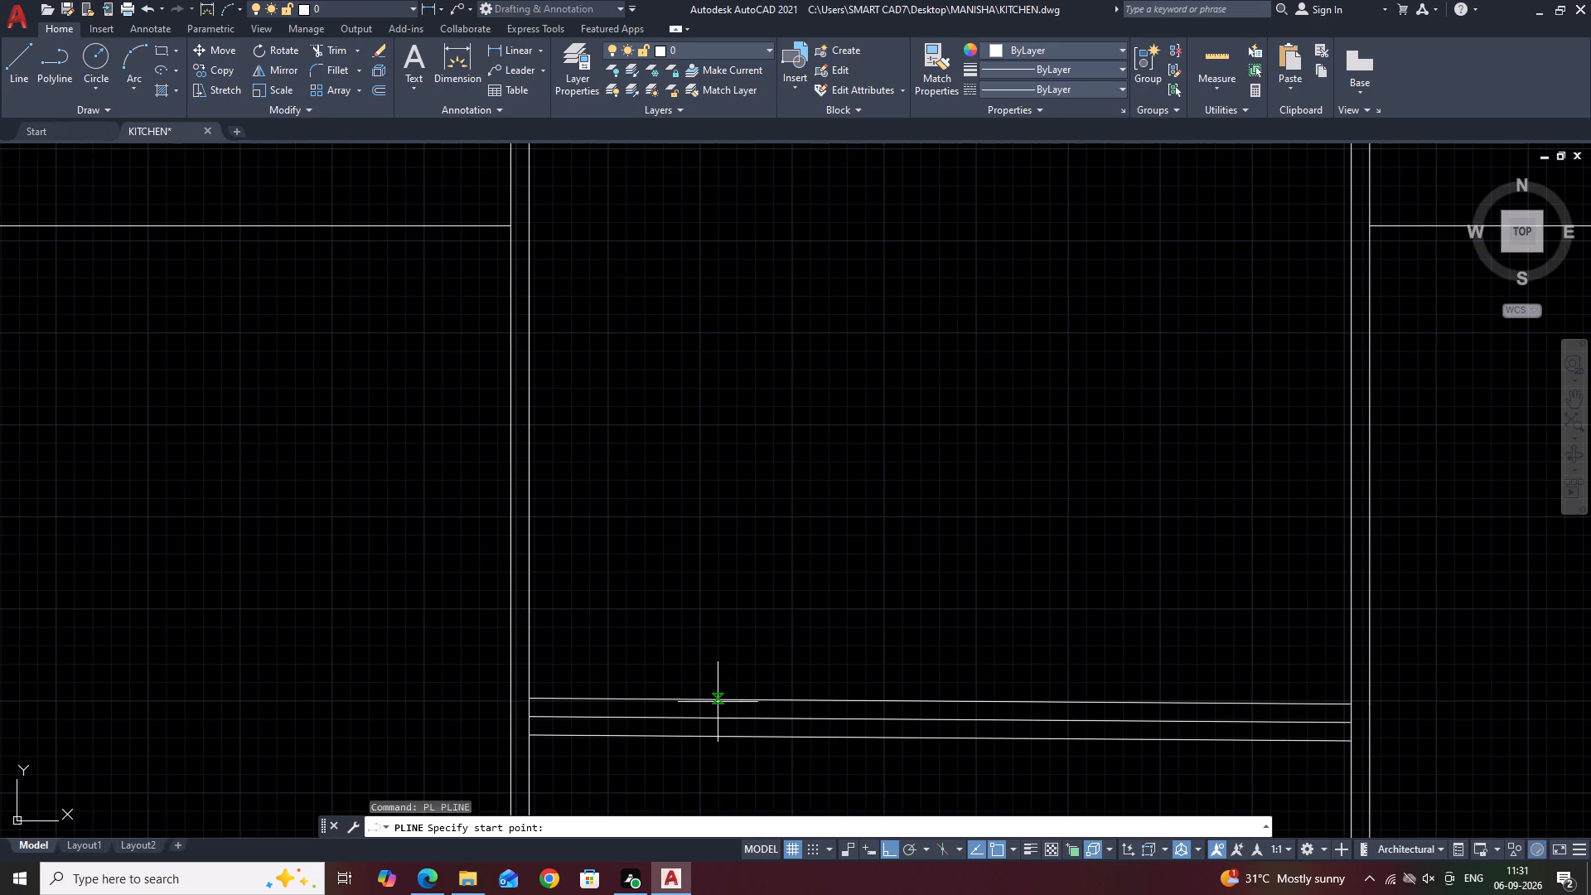
click(720, 699)
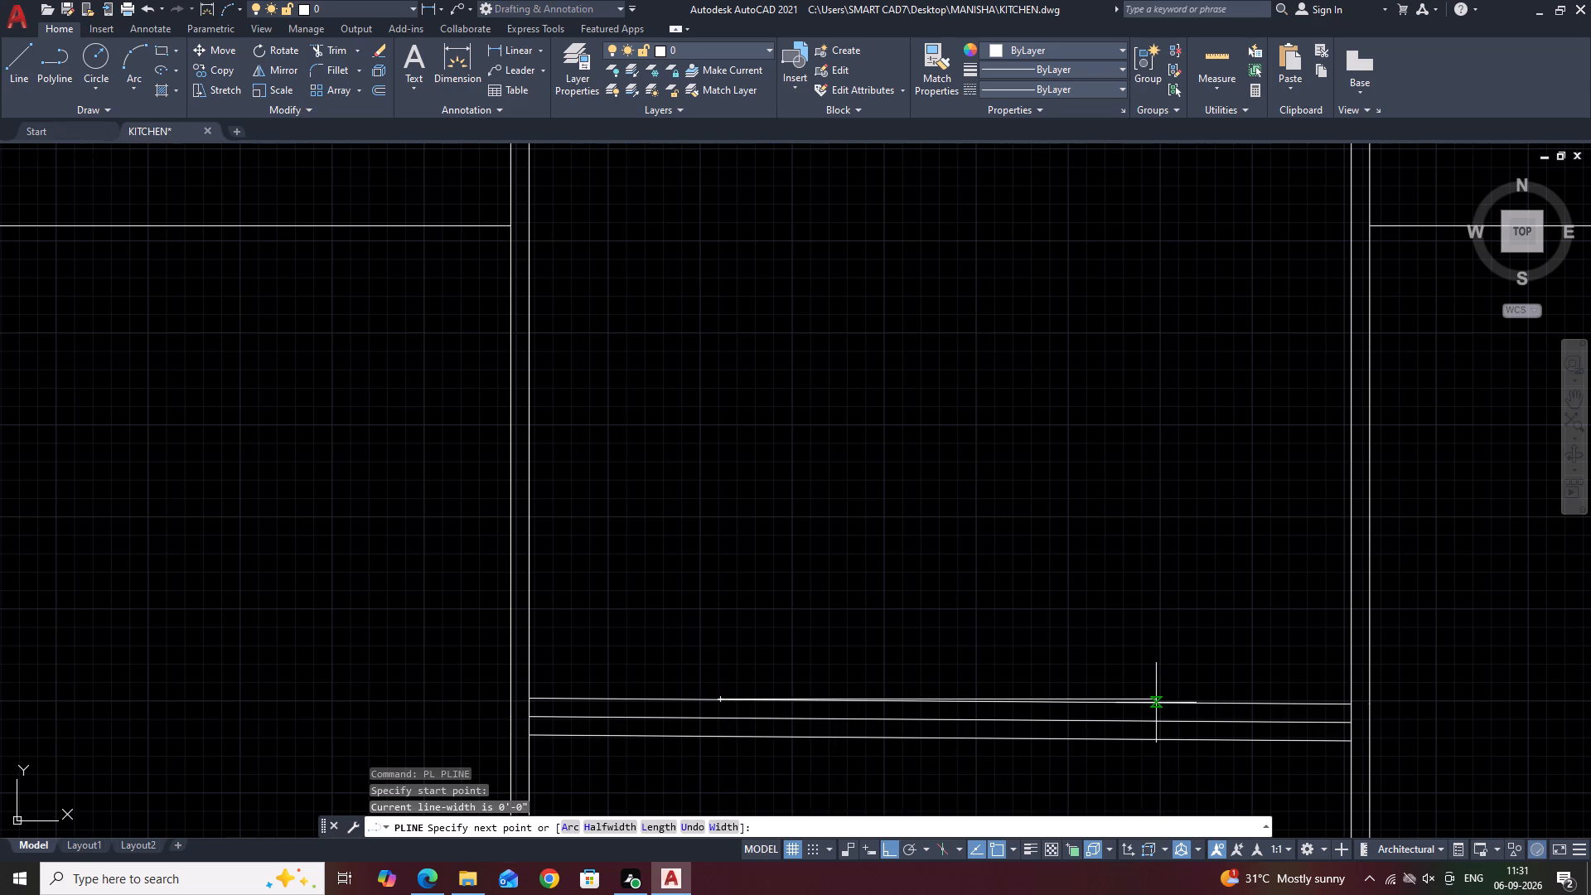
key(F8)
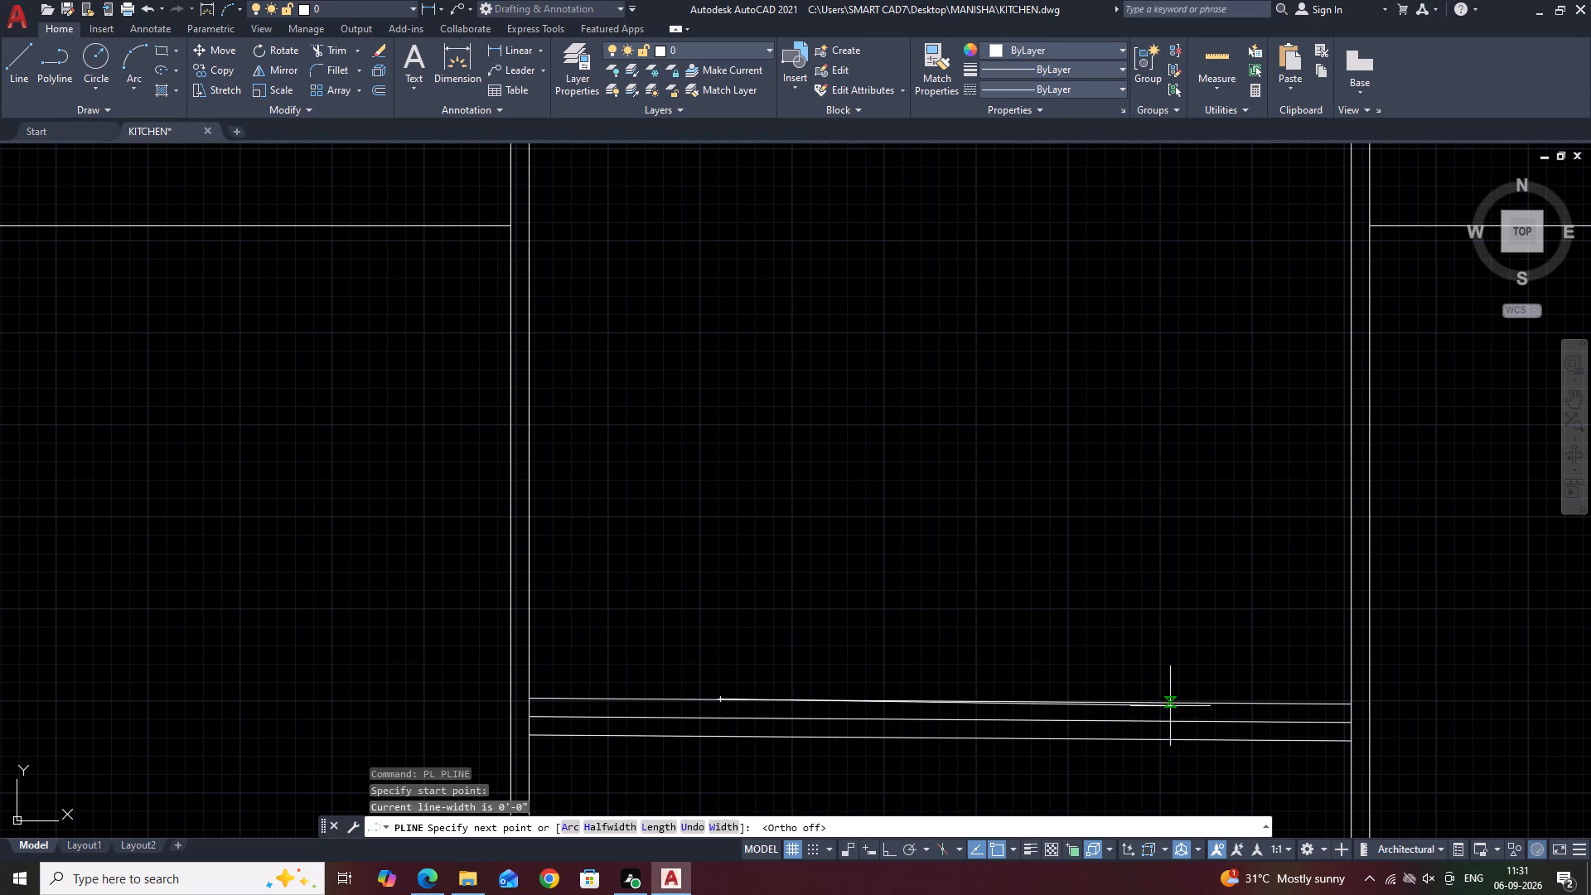
key(F8)
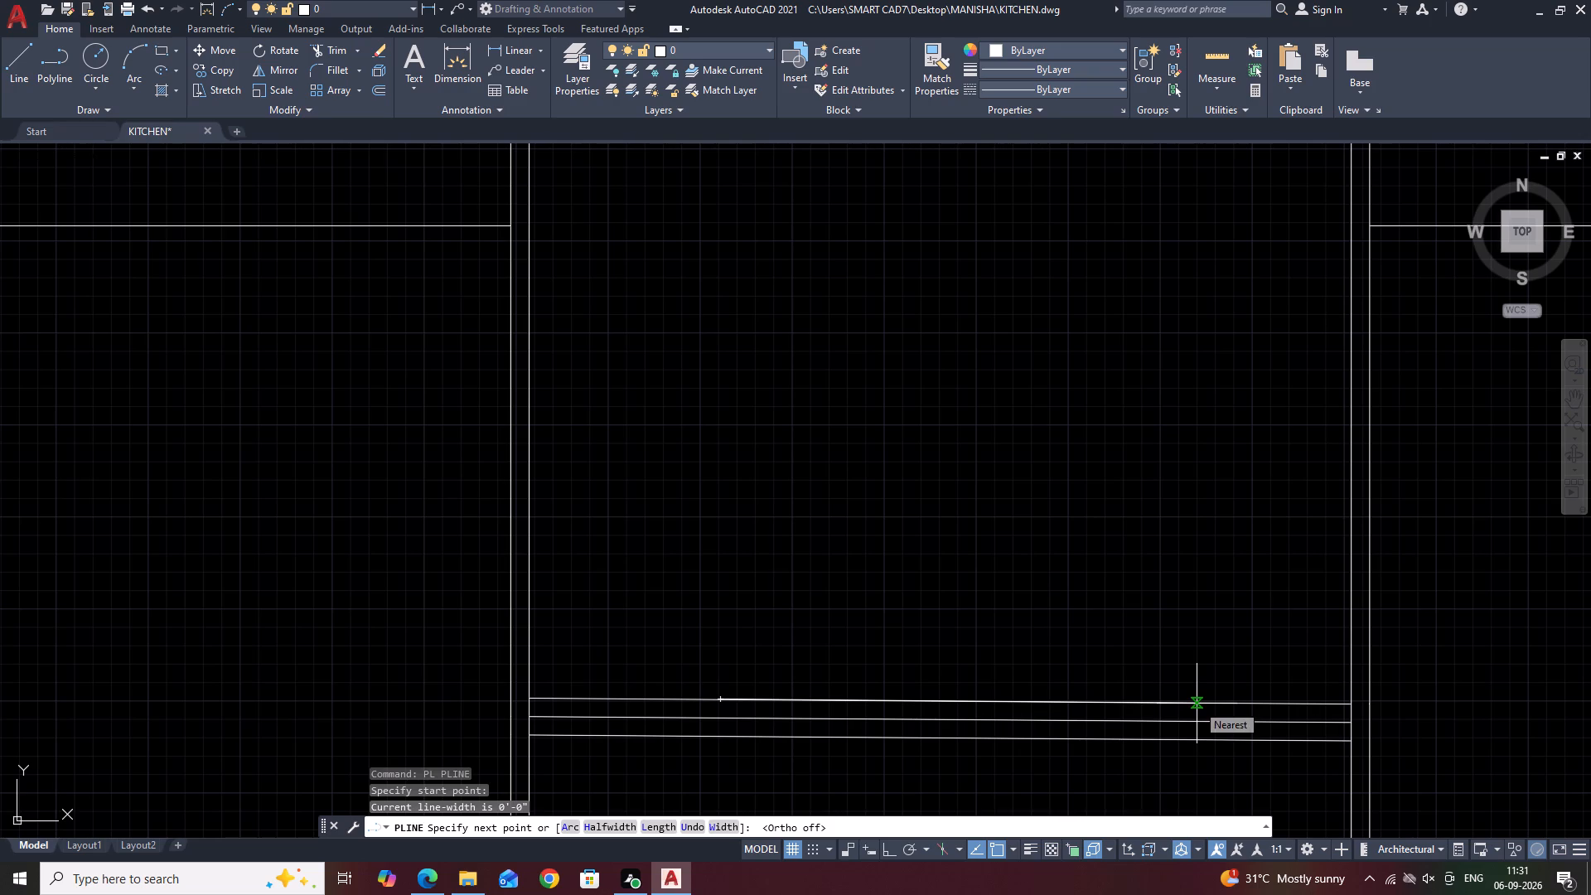
scroll(1205, 703, up, 1)
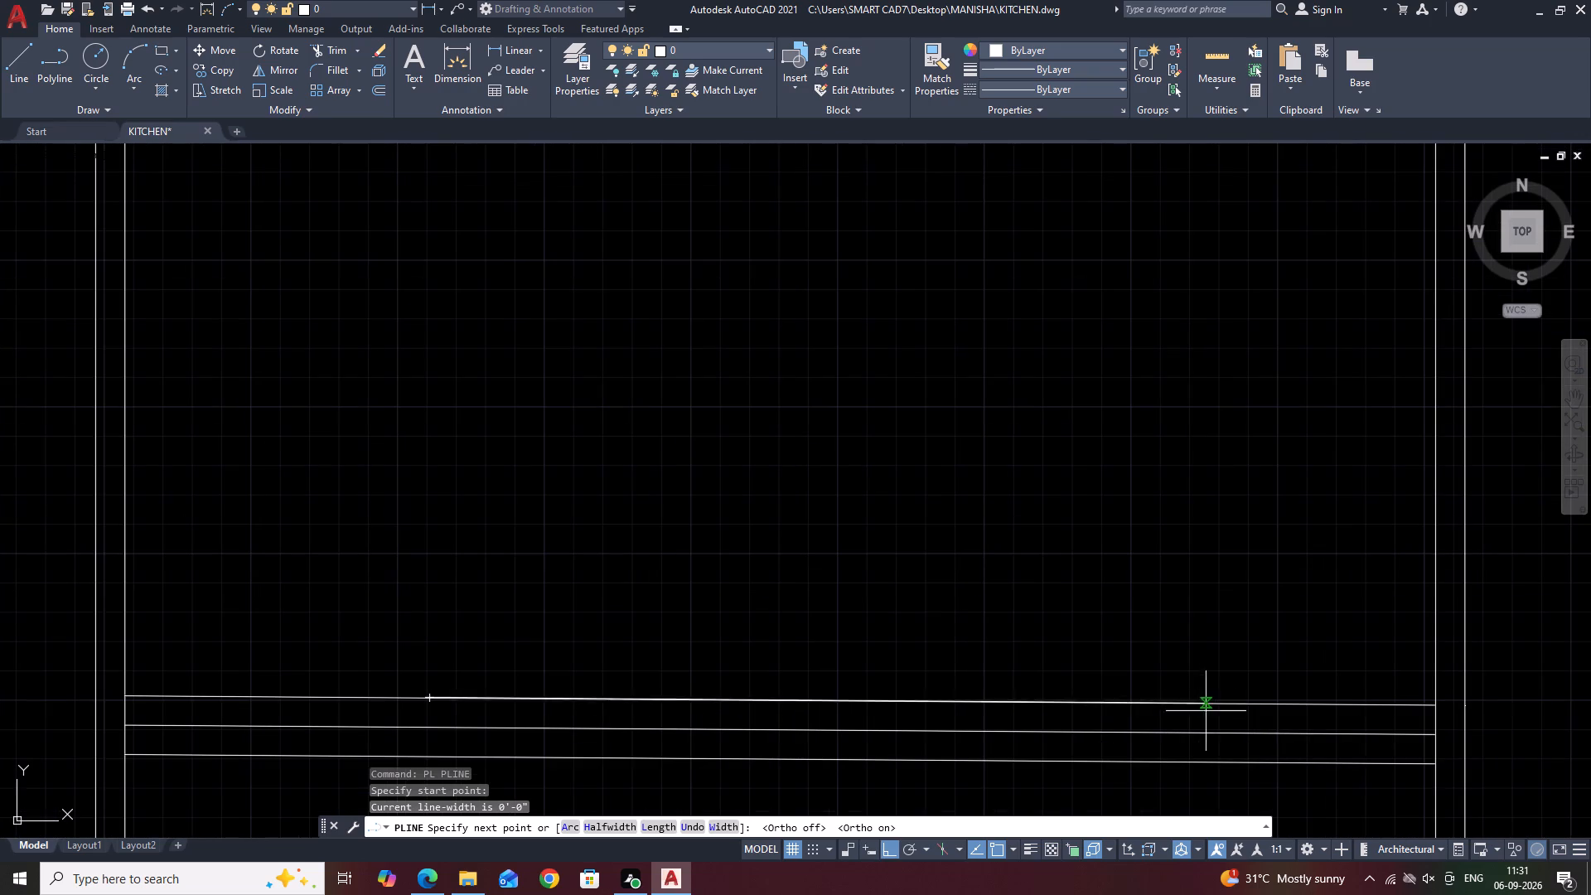
scroll(1217, 705, up, 2)
scroll(1235, 704, down, 2)
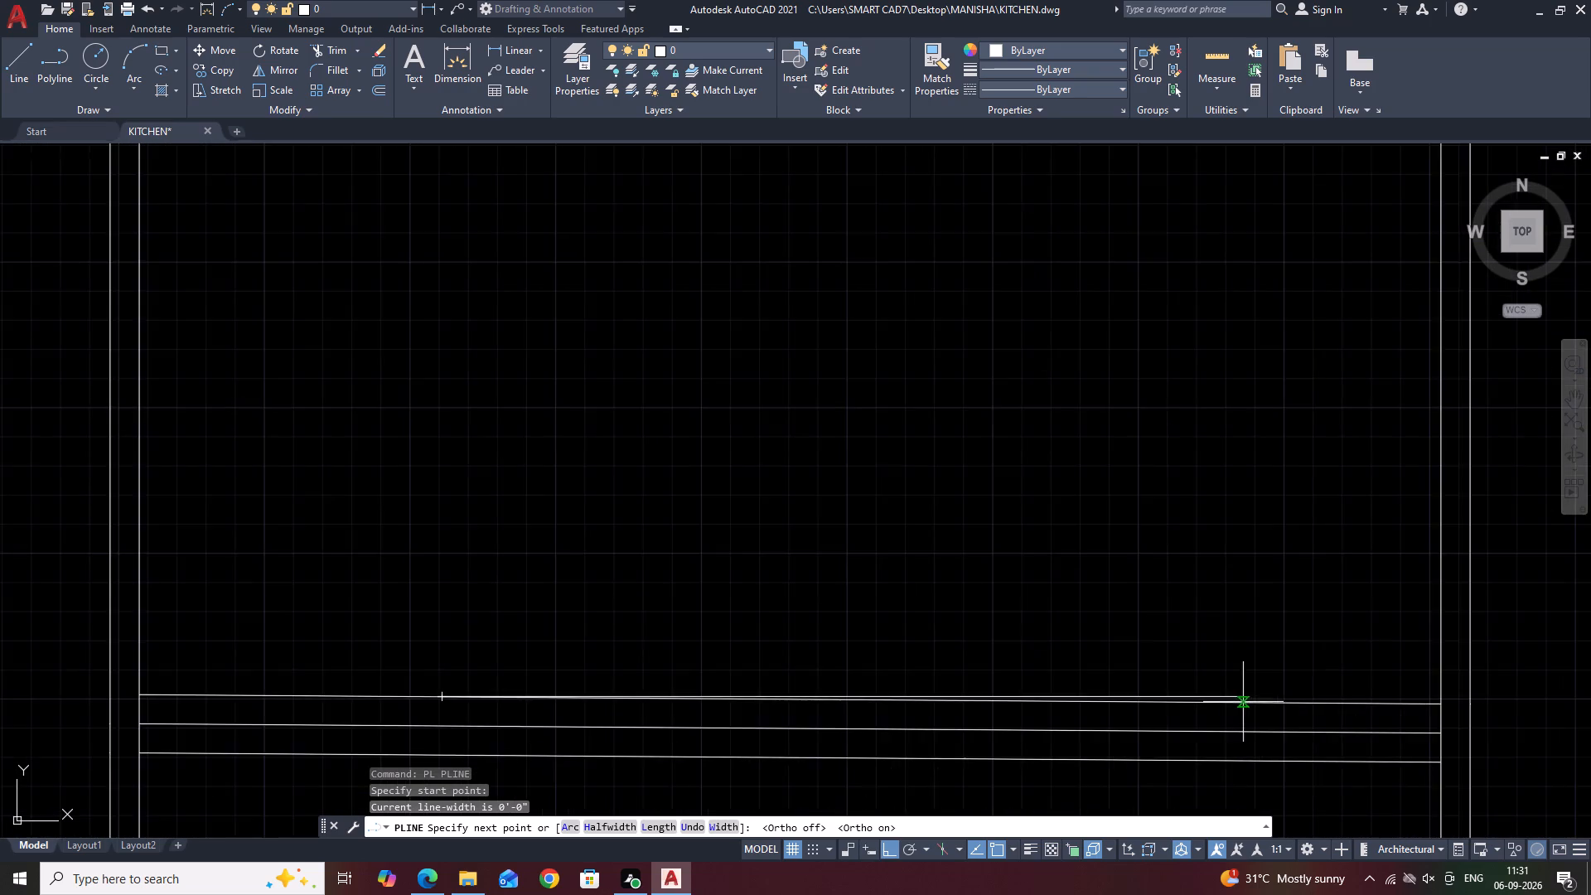
scroll(1243, 702, down, 2)
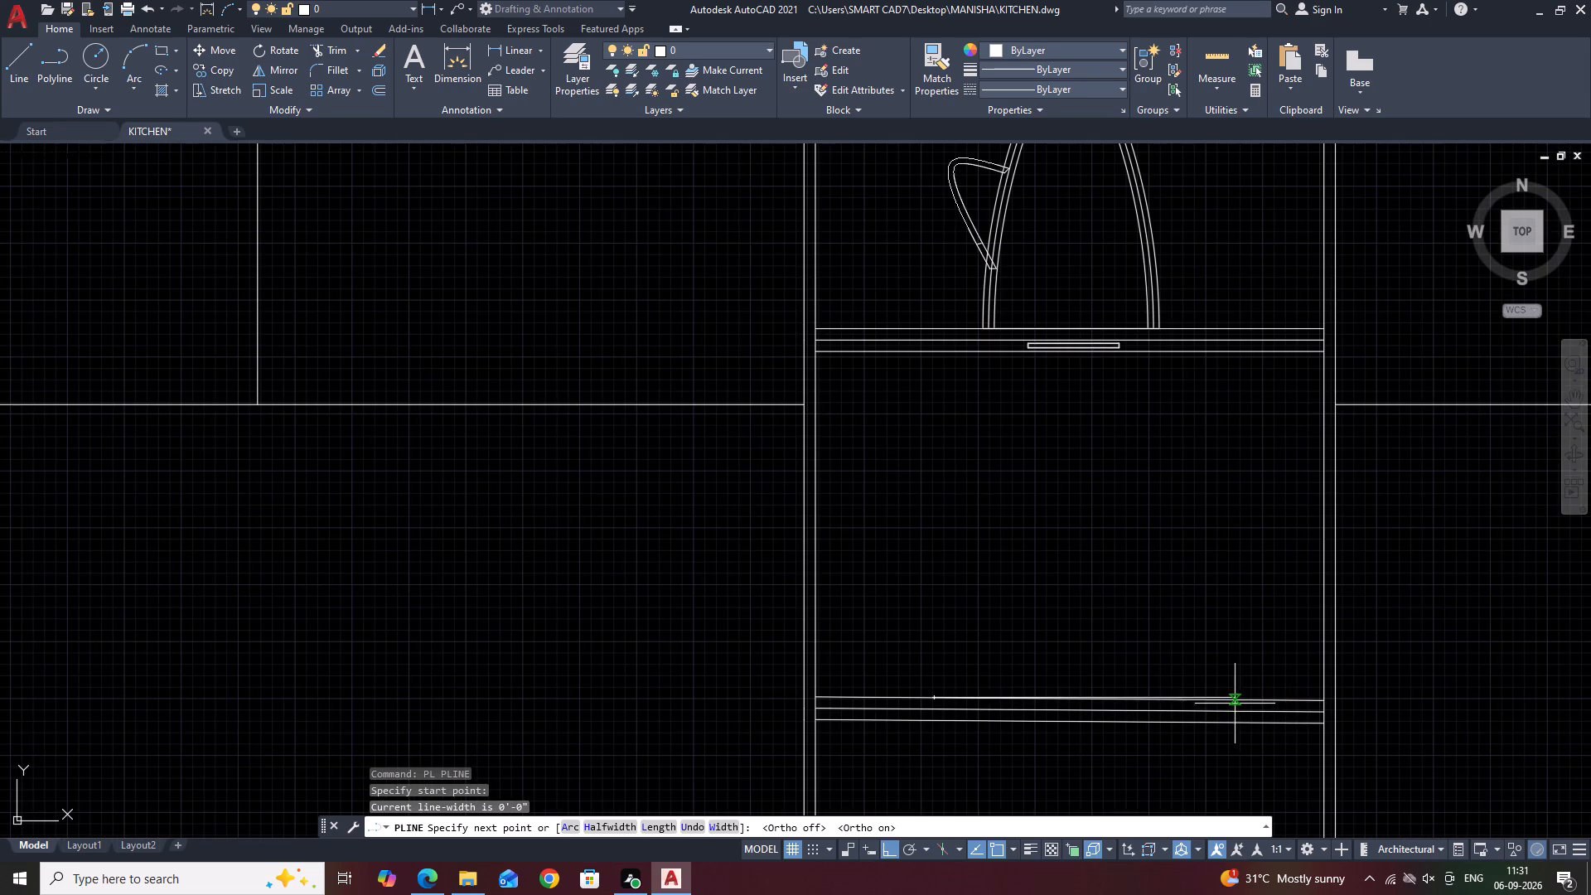
scroll(1202, 702, up, 1)
click(1197, 699)
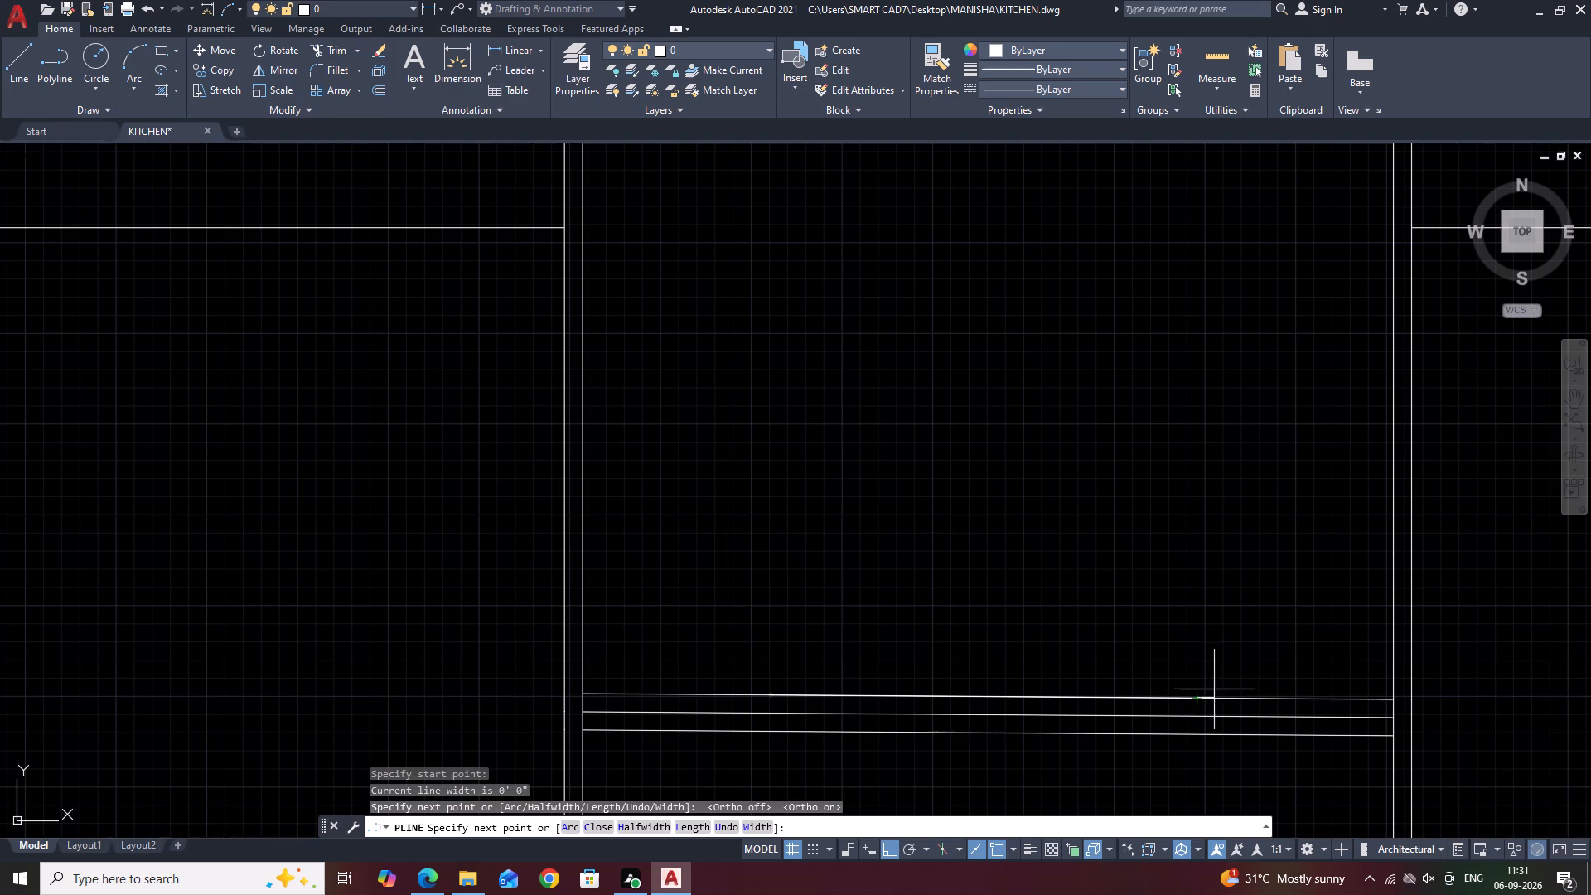
click(1186, 369)
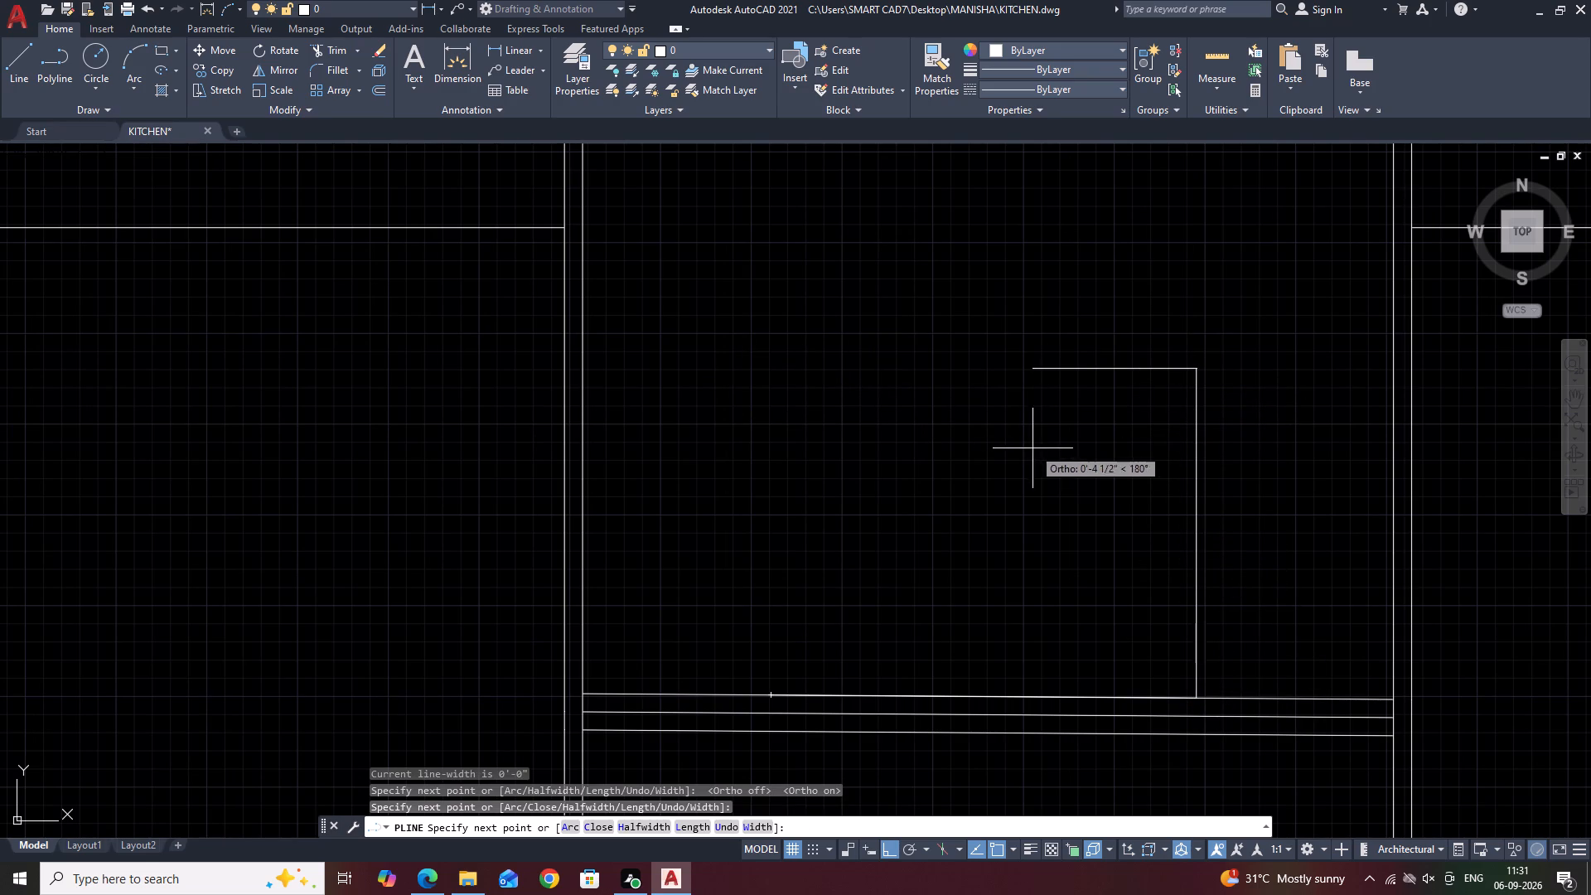
key(ctrl+z)
key(ctrl+z)
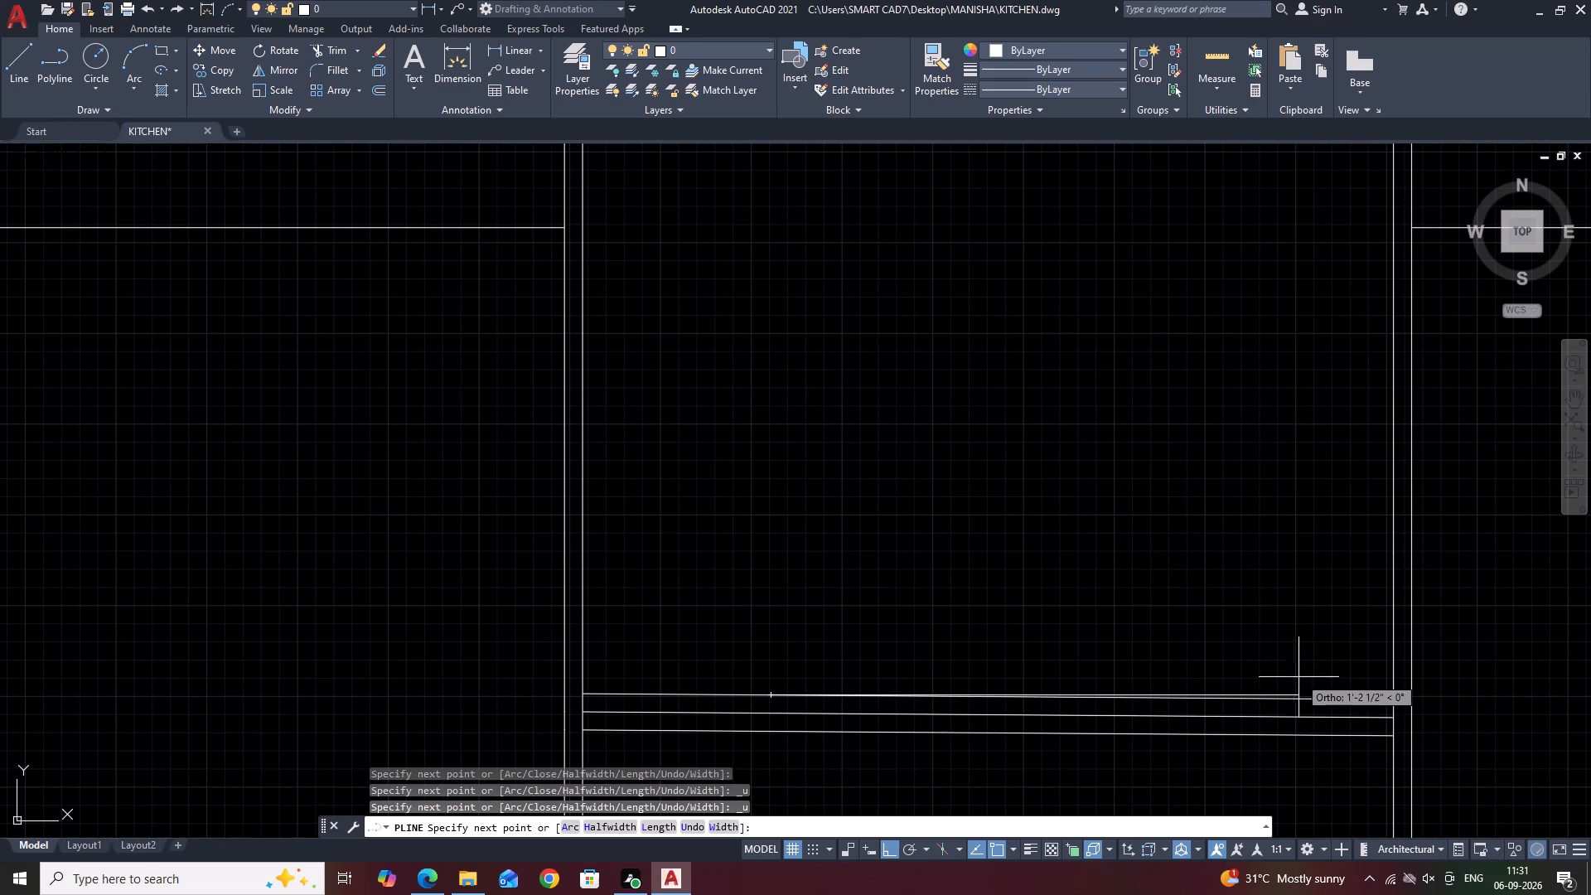
click(1307, 699)
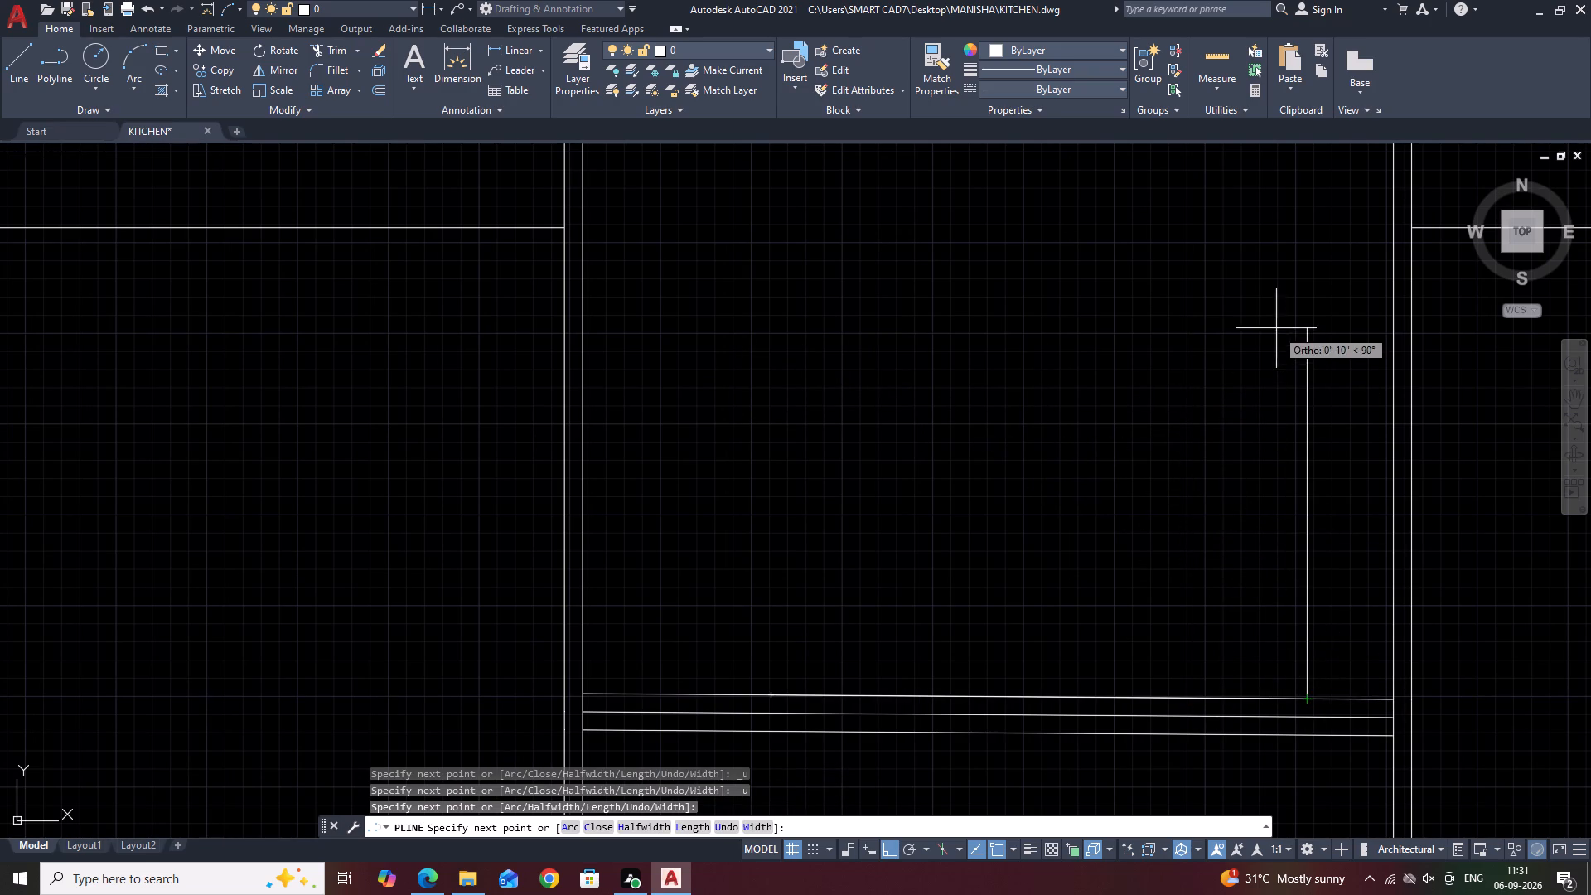
click(1276, 294)
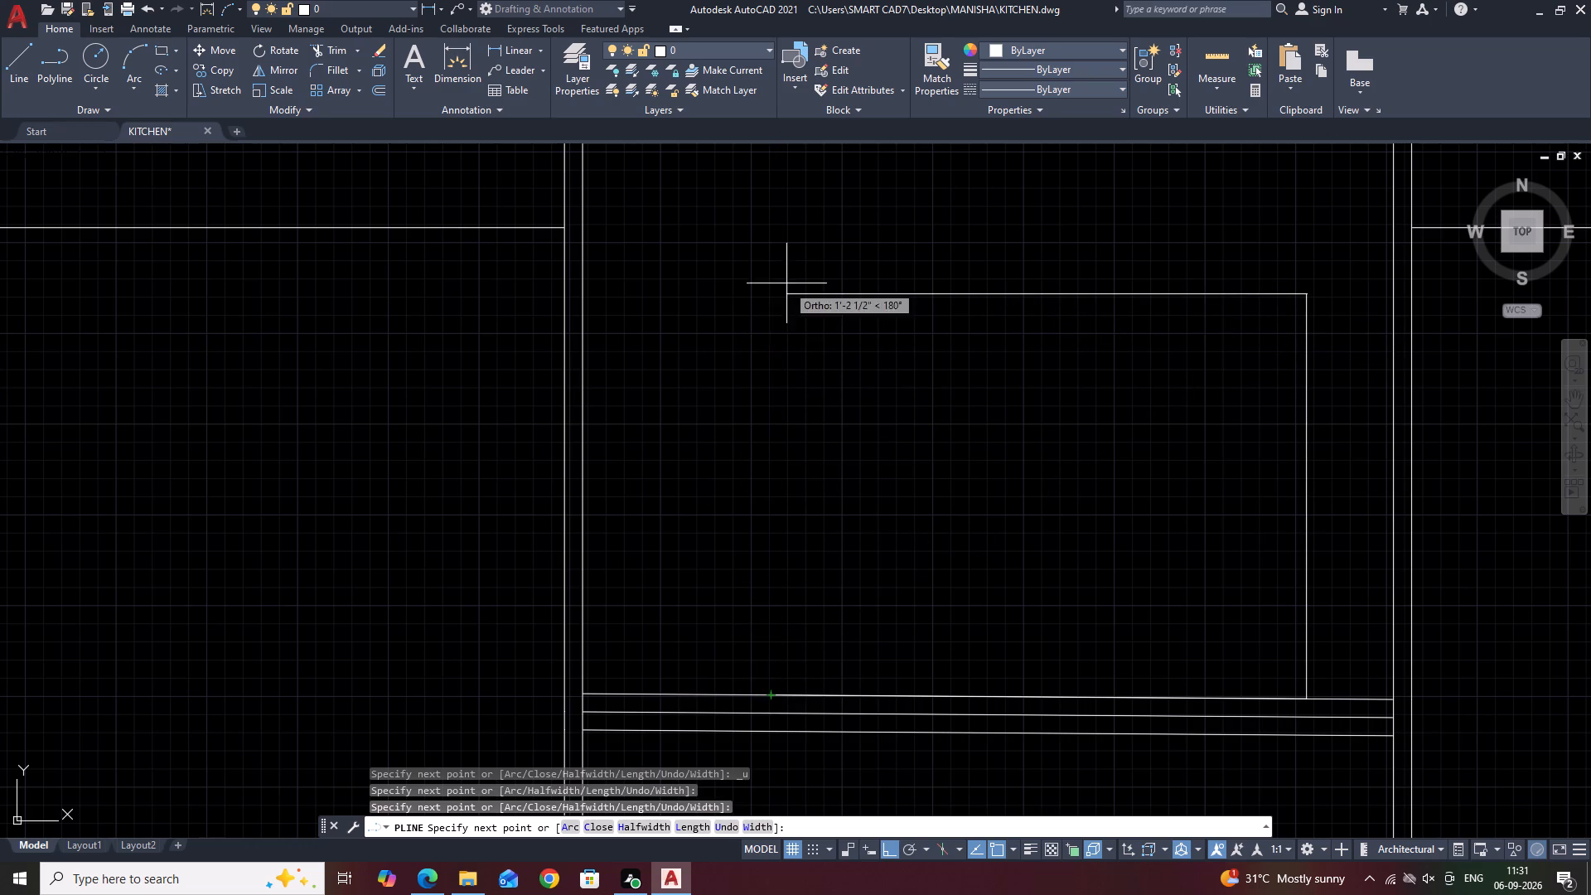
click(771, 296)
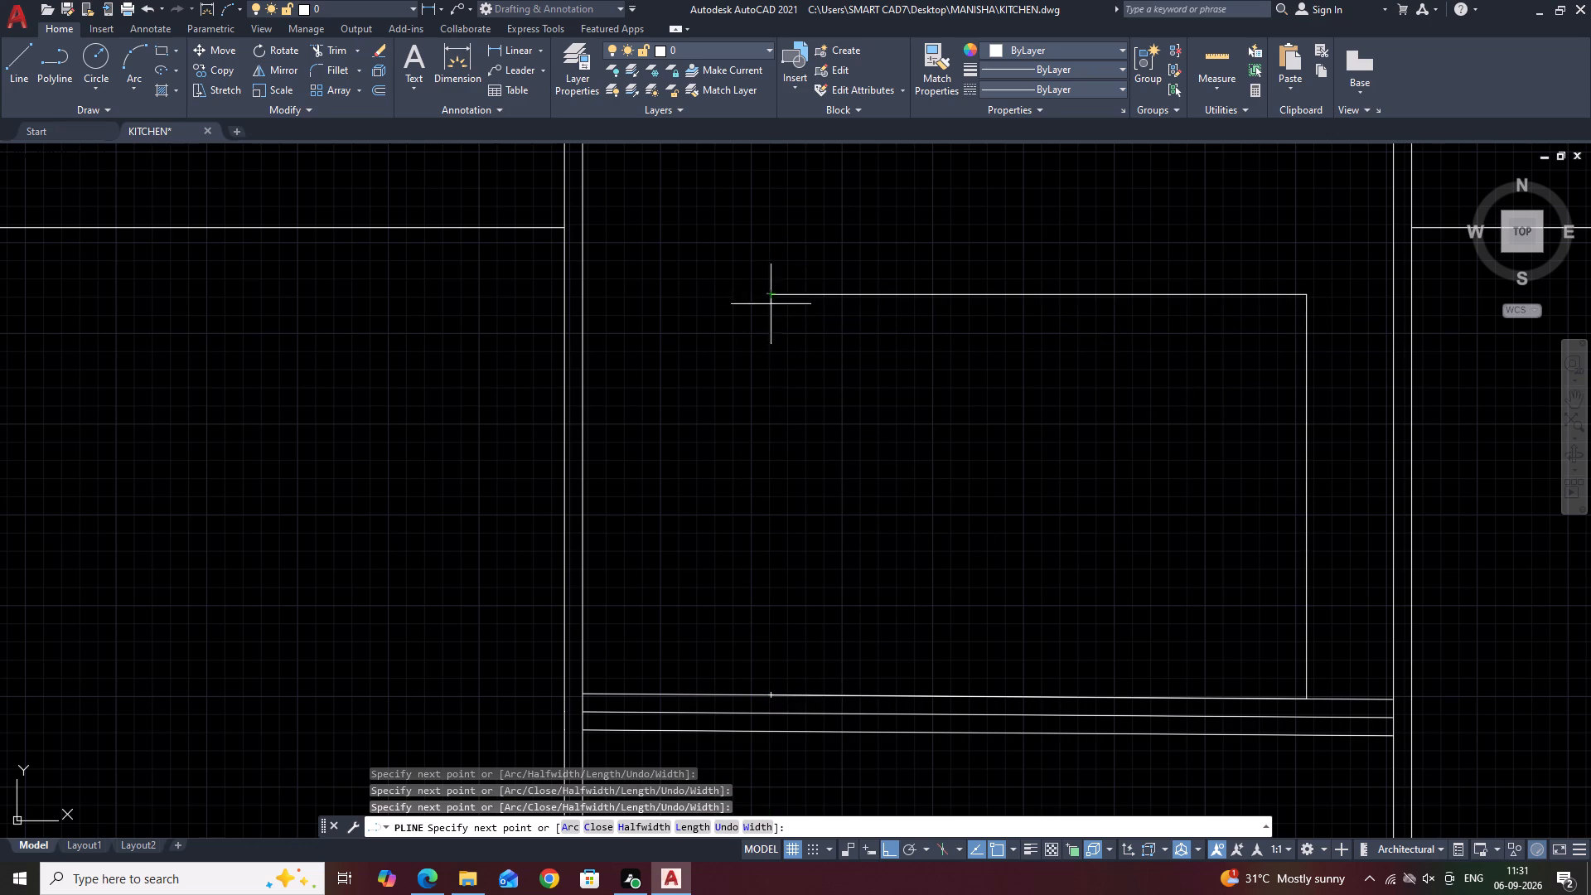
click(767, 694)
key(Escape)
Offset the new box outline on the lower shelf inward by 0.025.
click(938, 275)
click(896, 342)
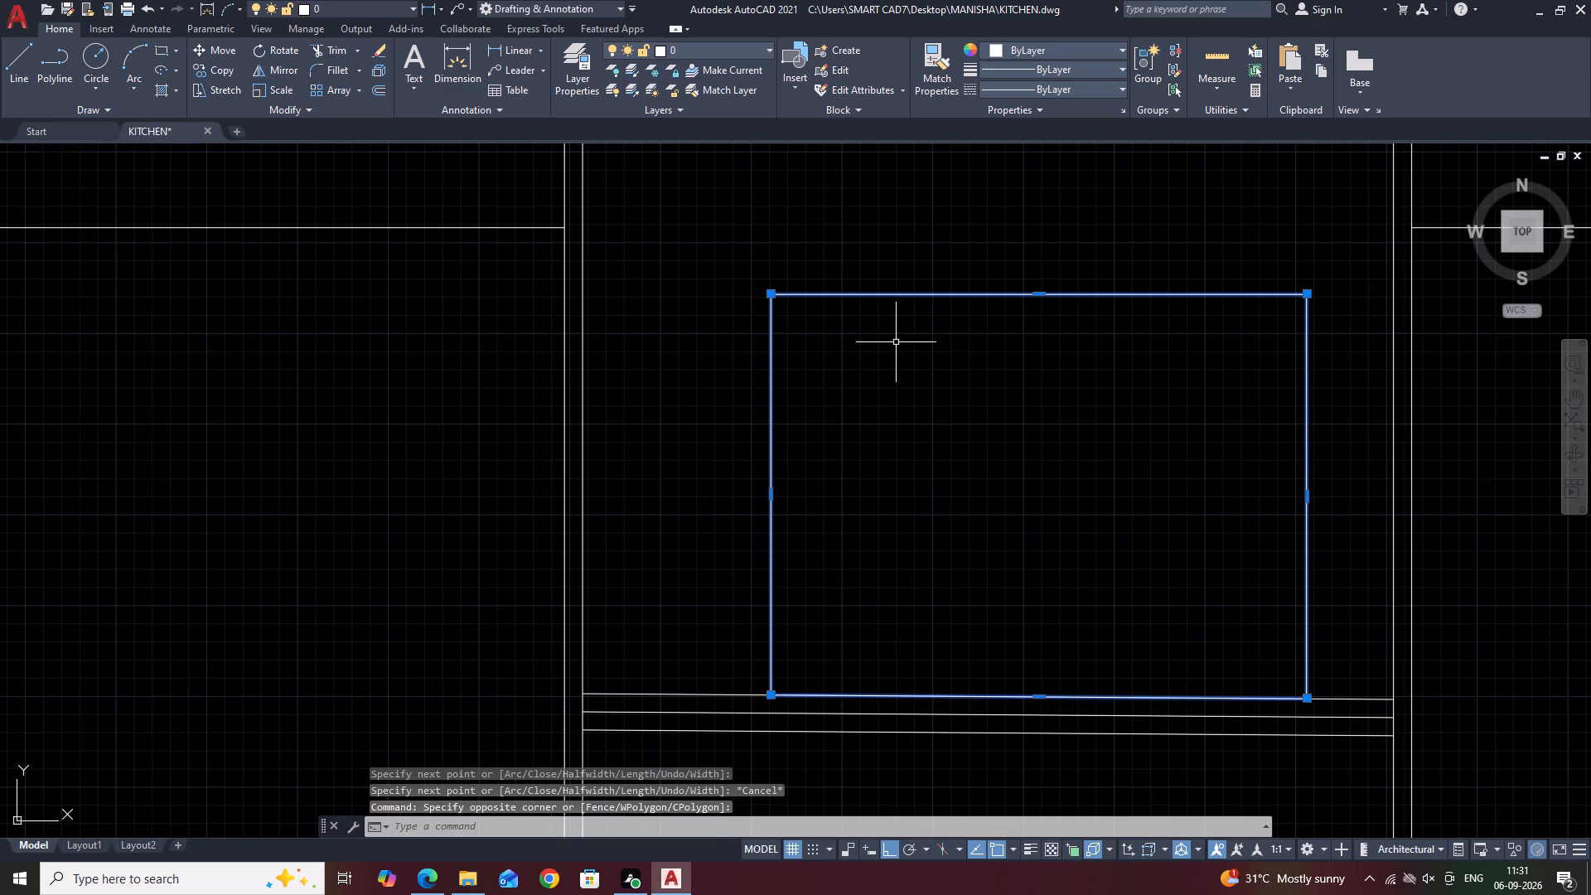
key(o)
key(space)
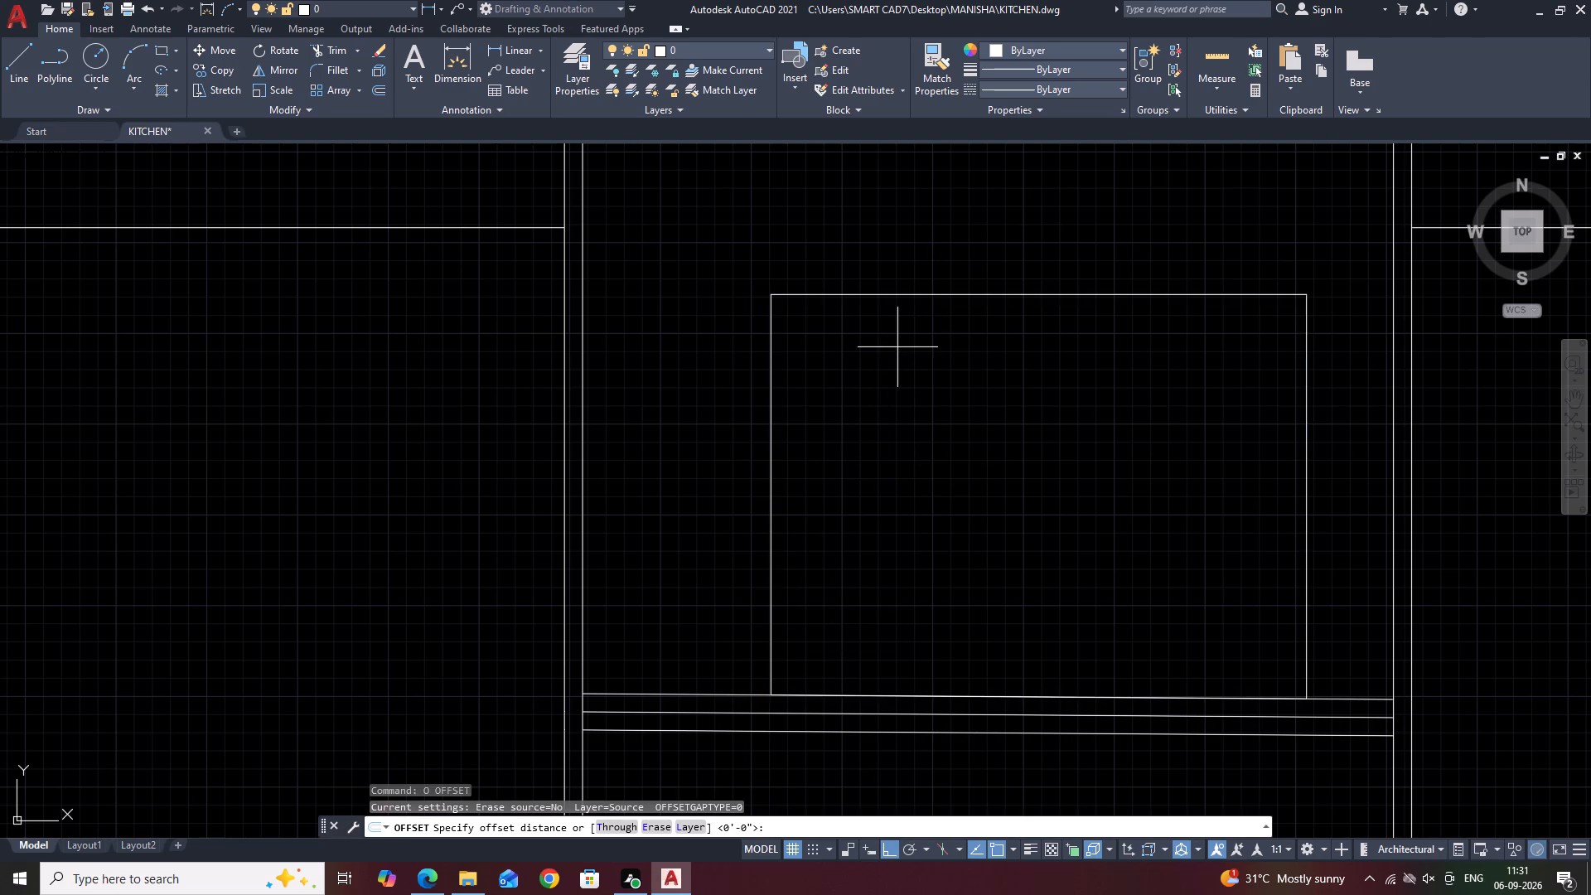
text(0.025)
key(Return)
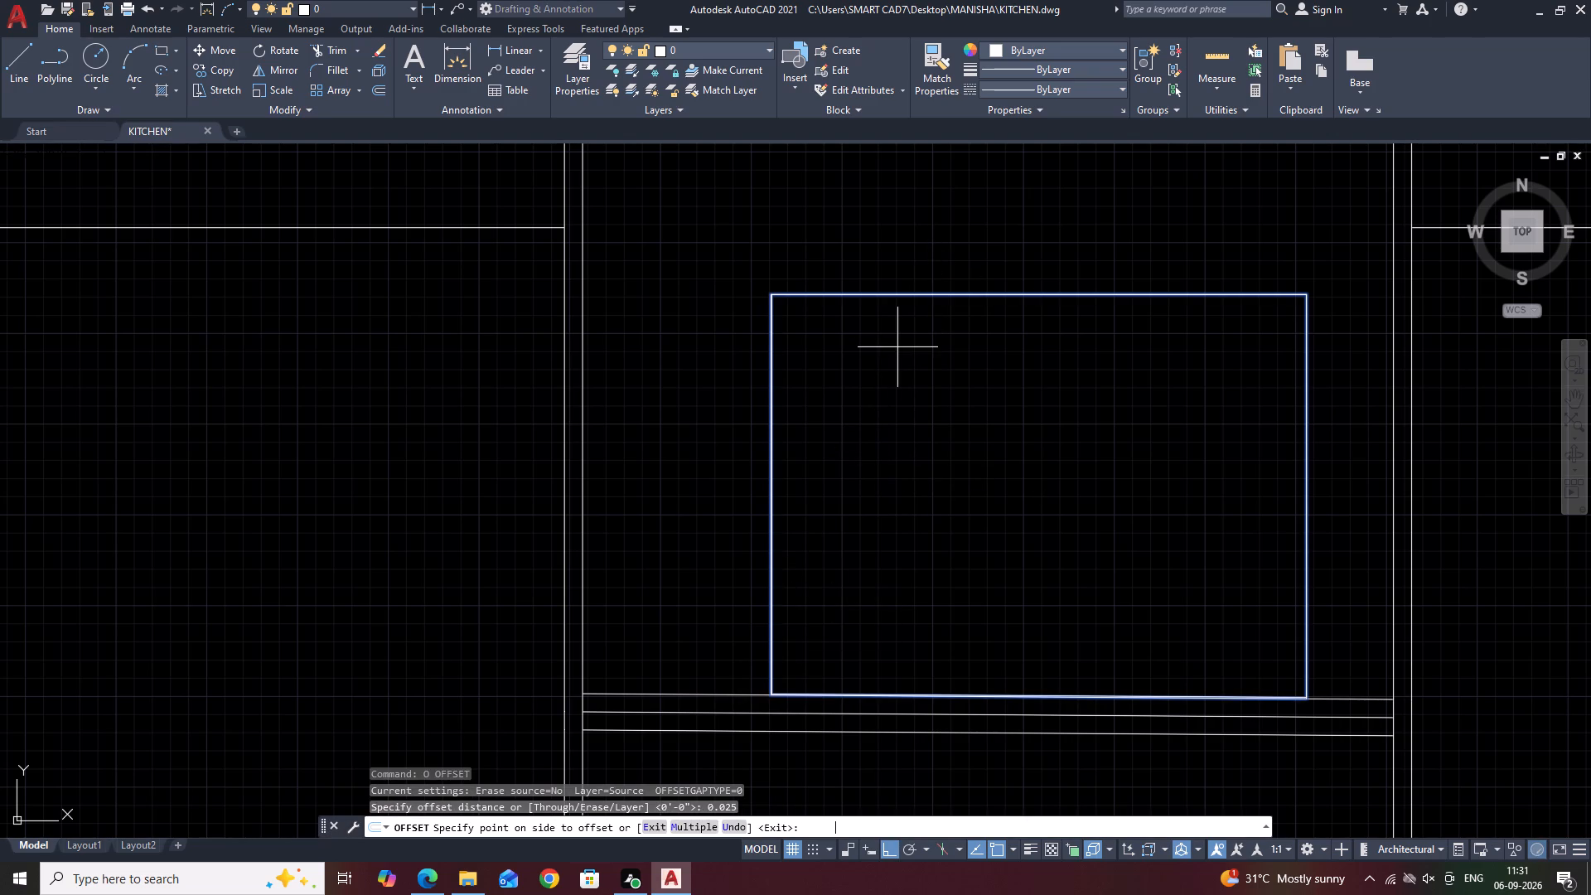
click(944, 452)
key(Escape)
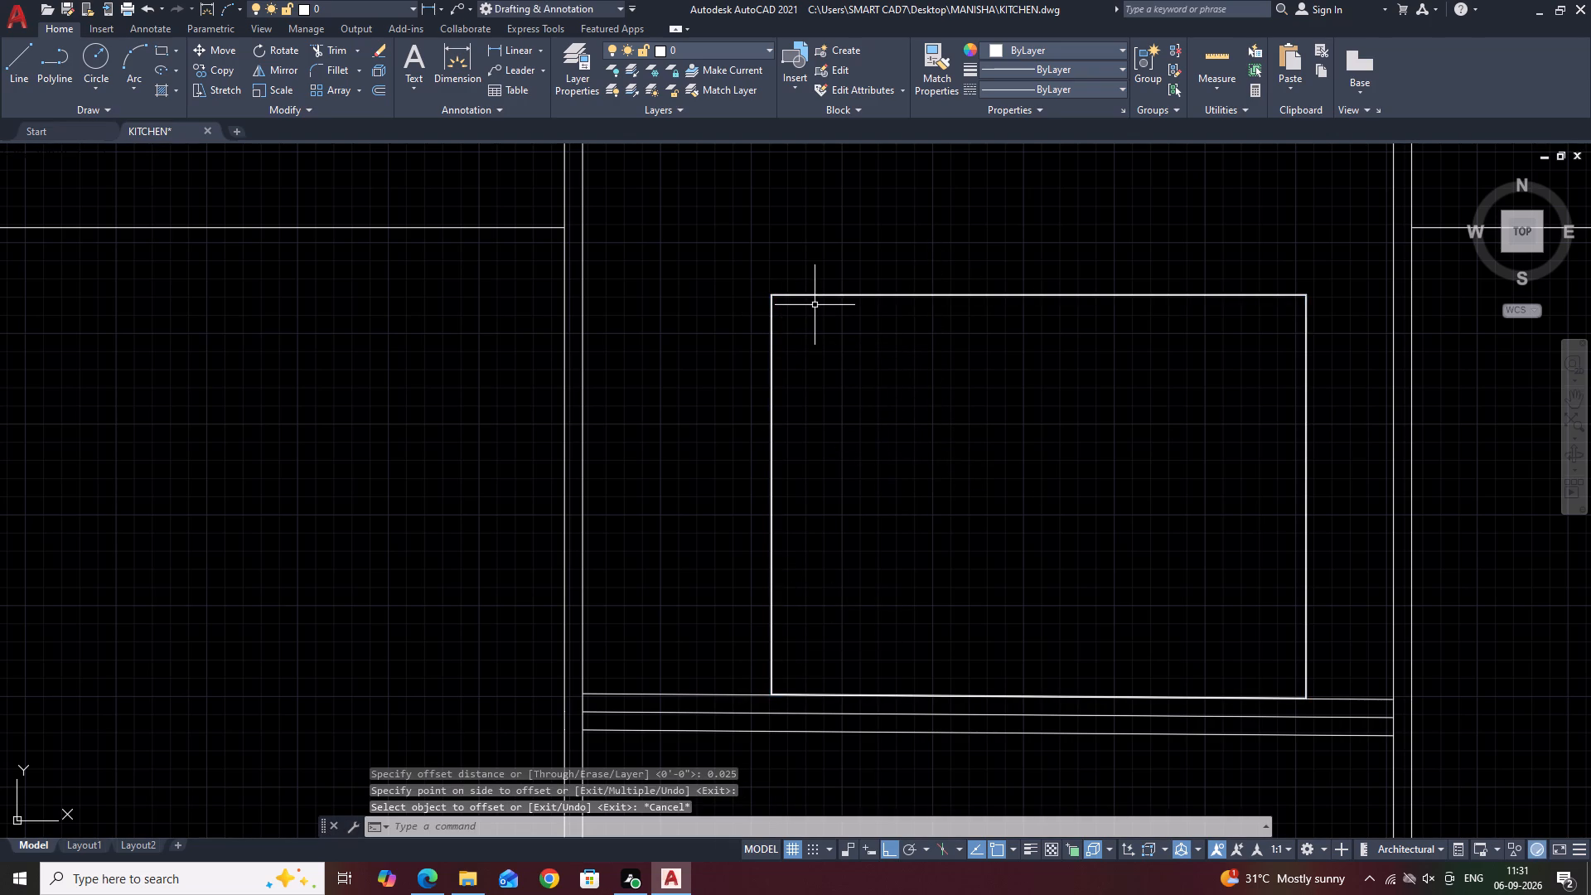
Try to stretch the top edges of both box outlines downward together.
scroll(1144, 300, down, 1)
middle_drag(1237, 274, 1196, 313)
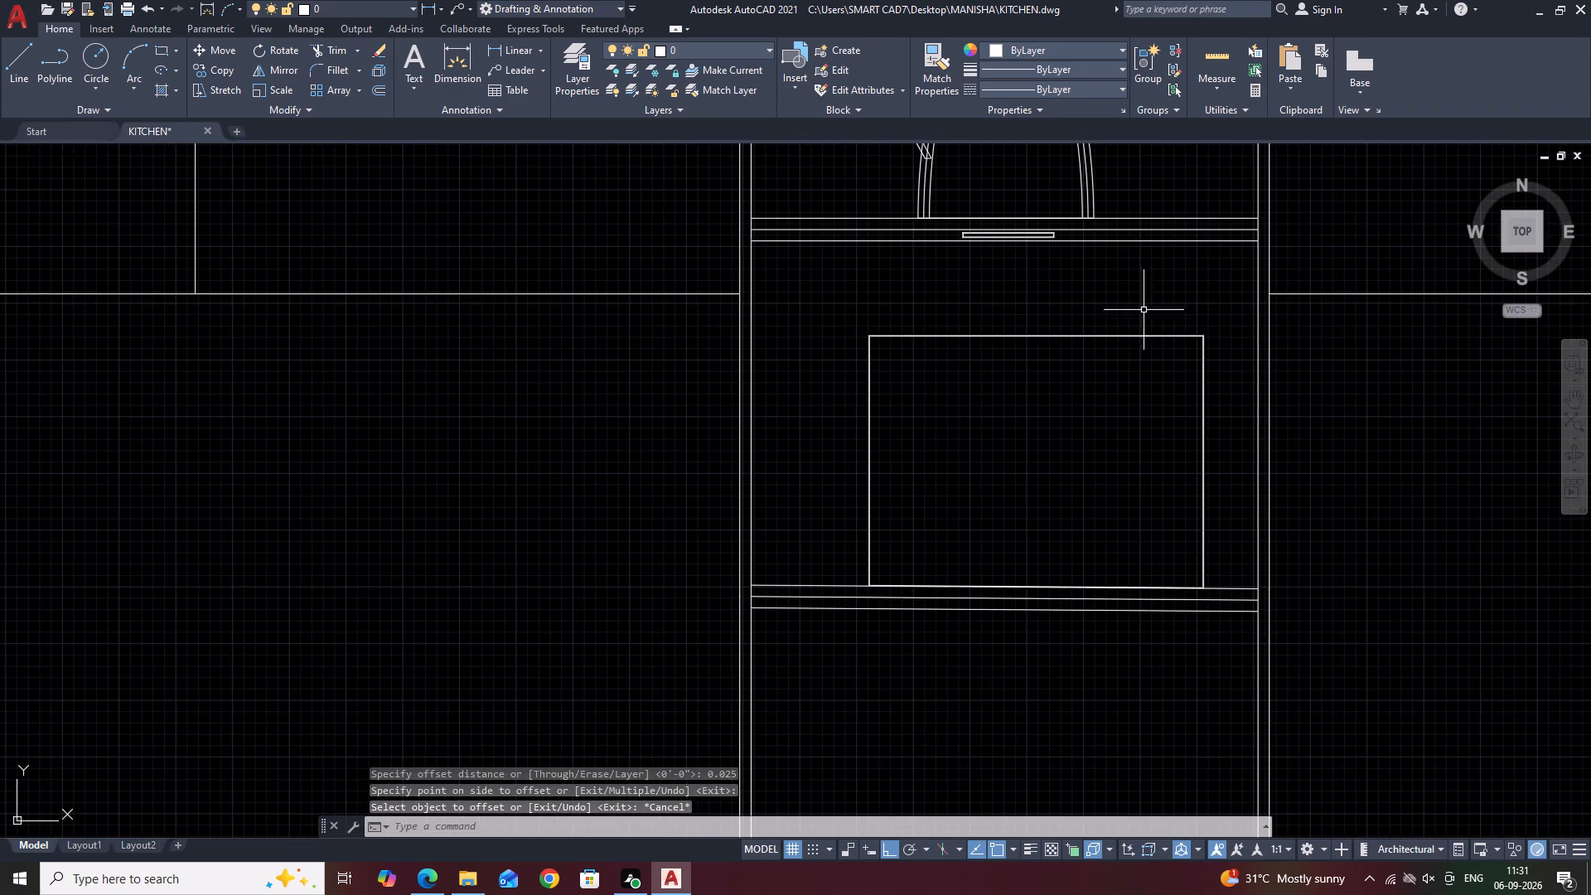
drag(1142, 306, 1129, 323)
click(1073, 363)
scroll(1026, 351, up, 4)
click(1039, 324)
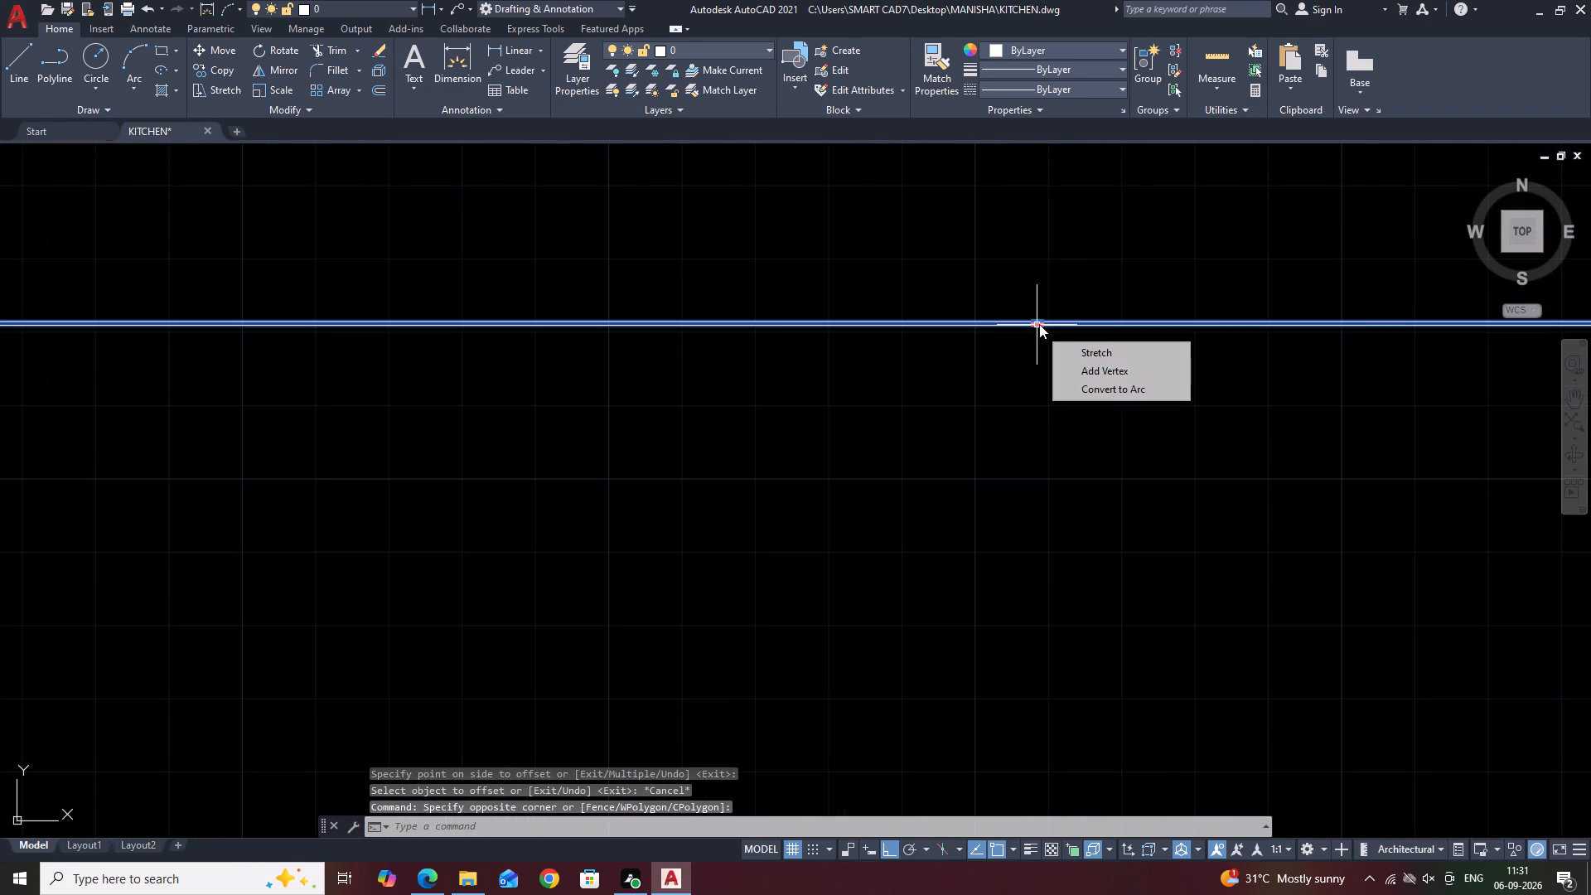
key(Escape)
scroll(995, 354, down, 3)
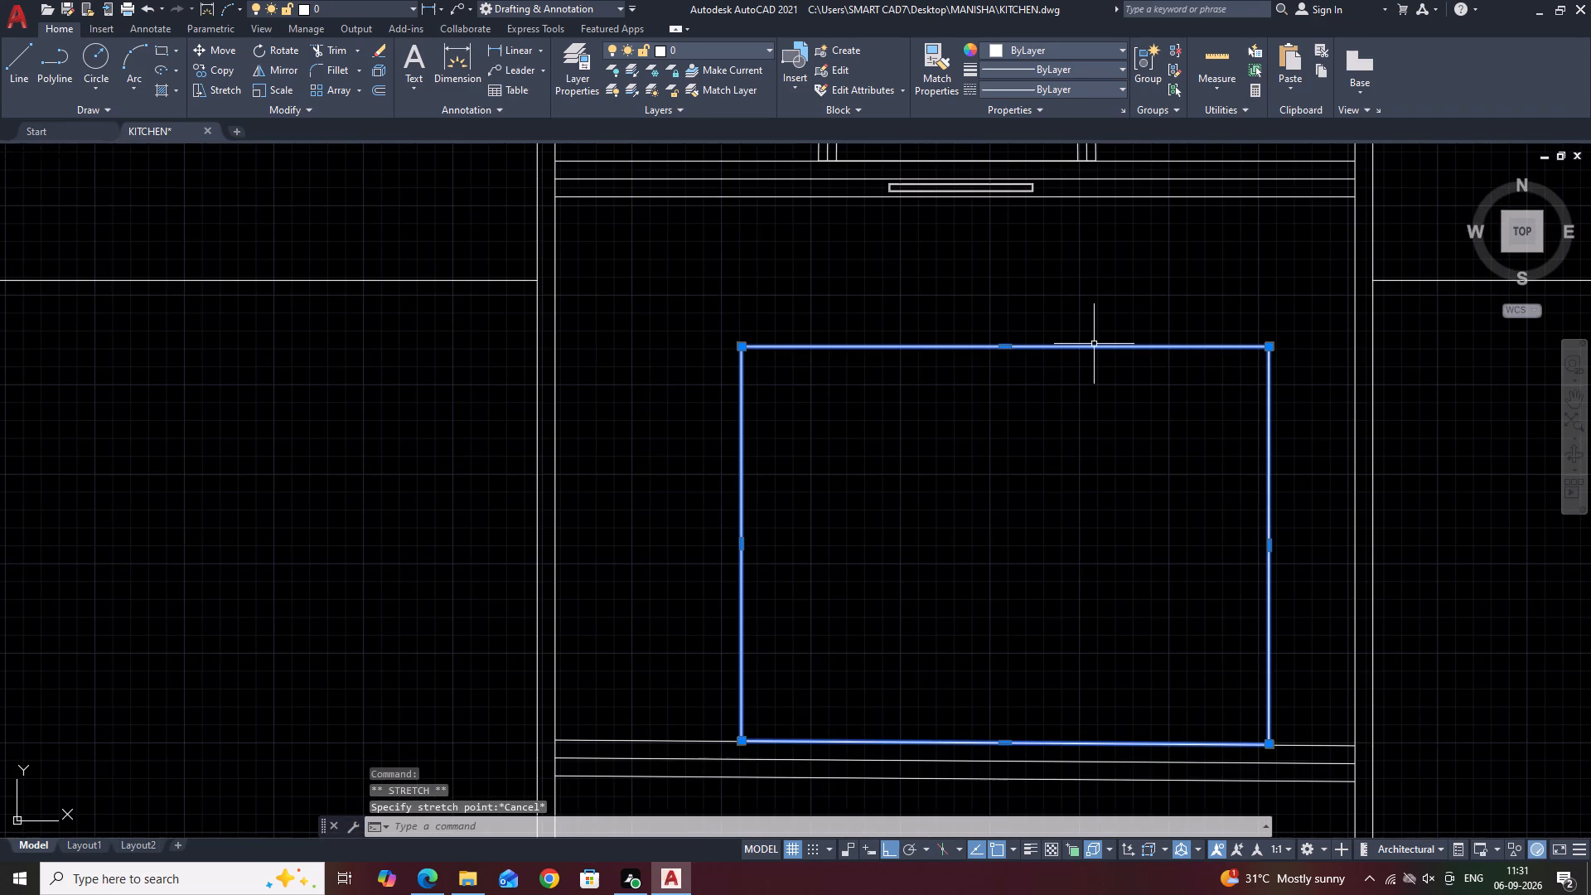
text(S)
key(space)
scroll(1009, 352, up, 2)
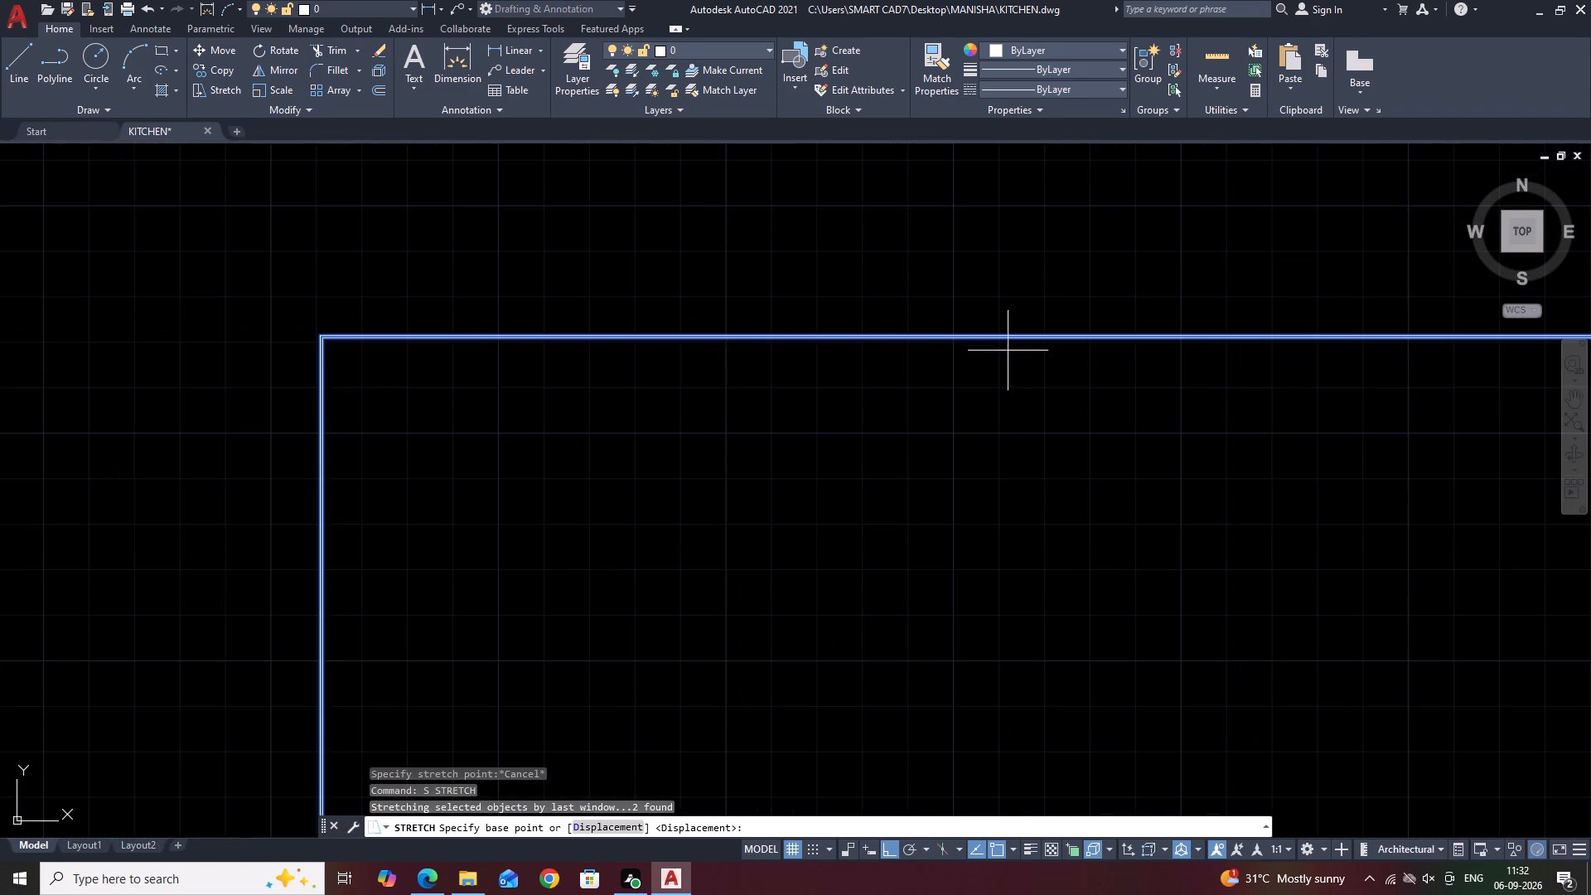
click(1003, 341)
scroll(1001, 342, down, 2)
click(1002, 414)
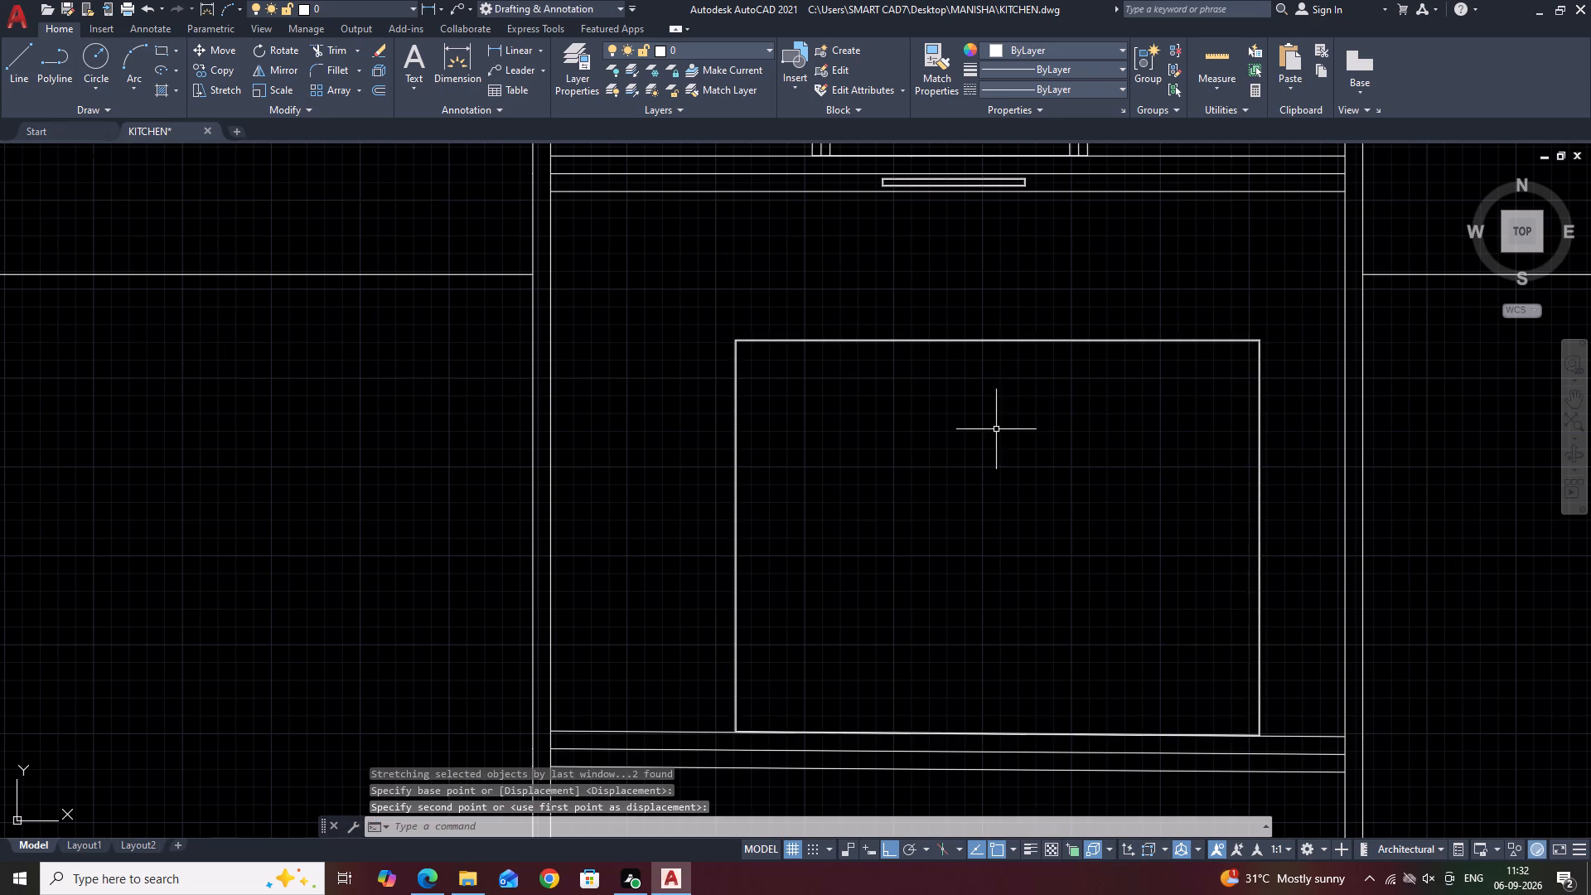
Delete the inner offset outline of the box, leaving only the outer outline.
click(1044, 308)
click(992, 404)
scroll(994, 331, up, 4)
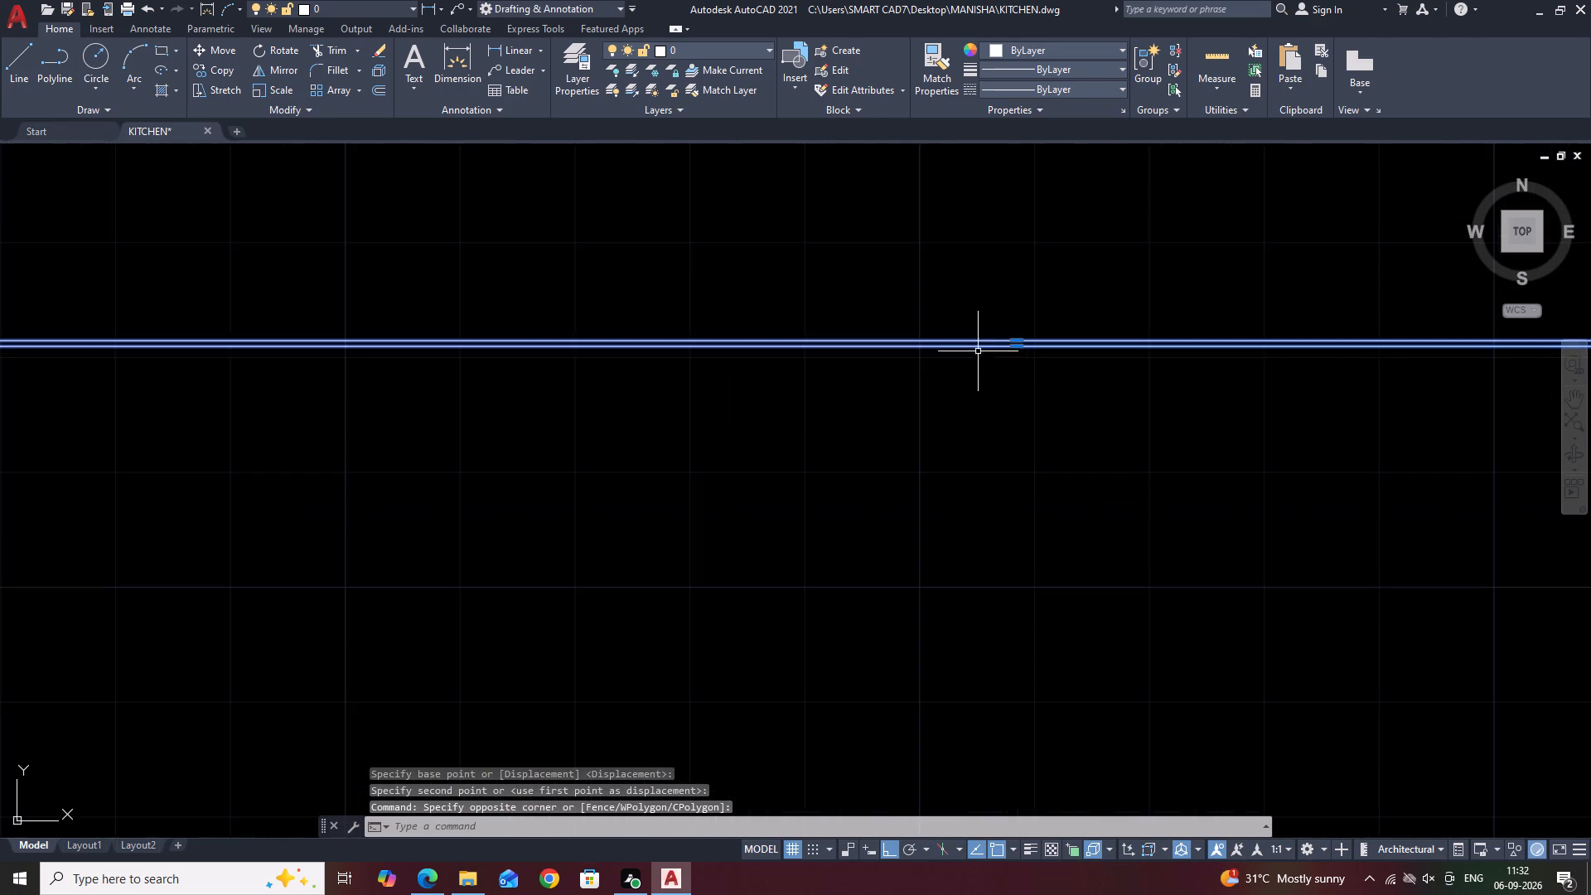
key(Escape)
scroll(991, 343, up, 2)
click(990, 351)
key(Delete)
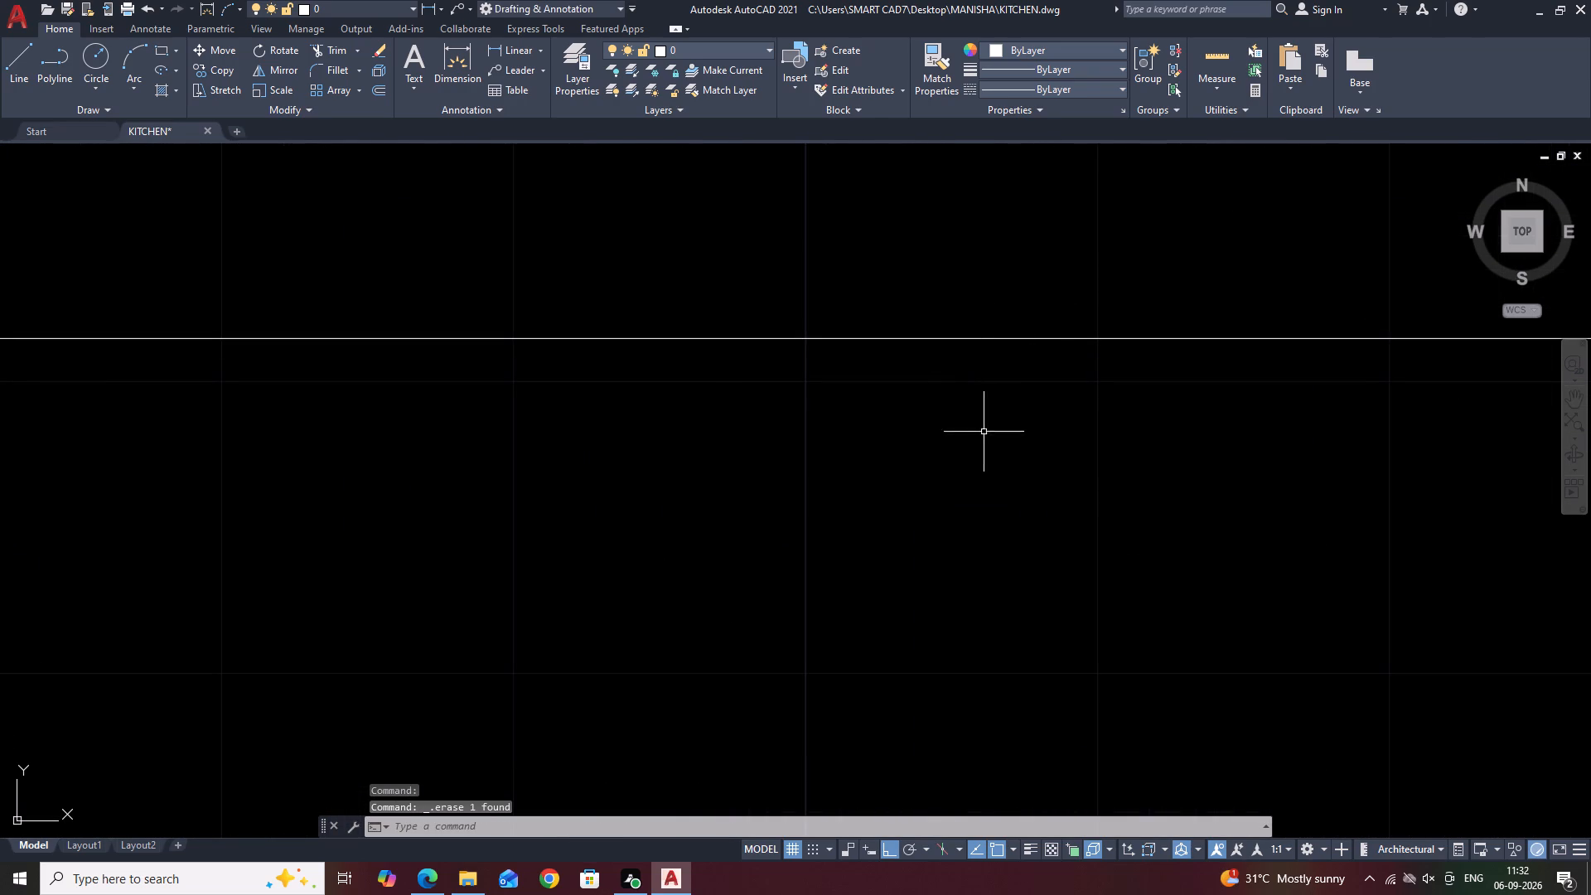
Stretch the top edge of the box outline straight down, lowering the box by roughly a third.
drag(1019, 296, 1013, 304)
click(941, 362)
scroll(911, 274, down, 10)
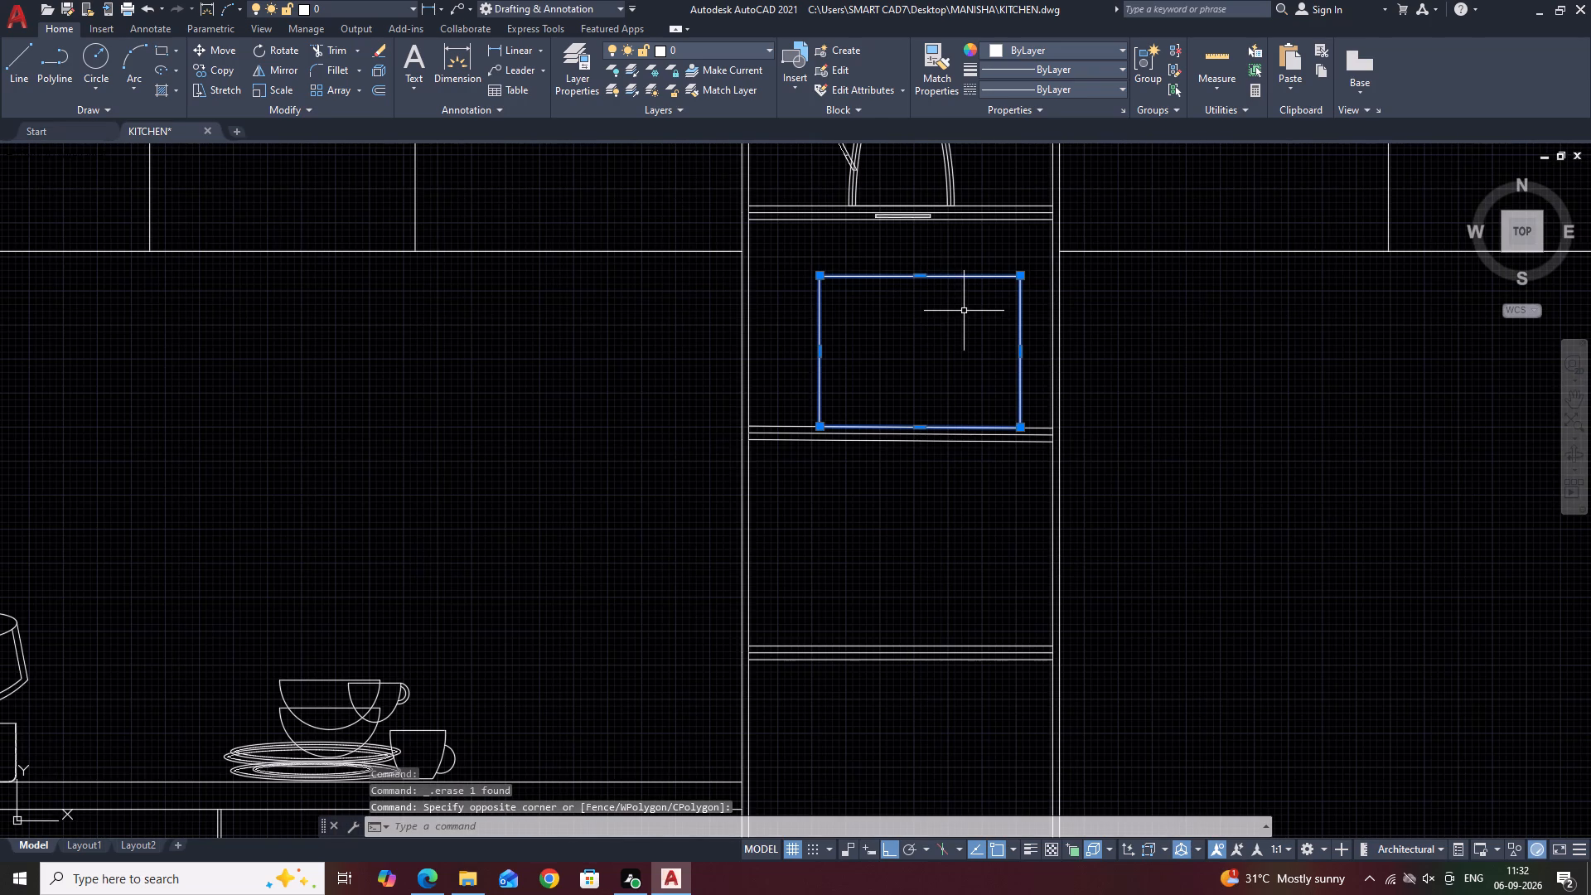
click(920, 277)
click(916, 324)
key(Escape)
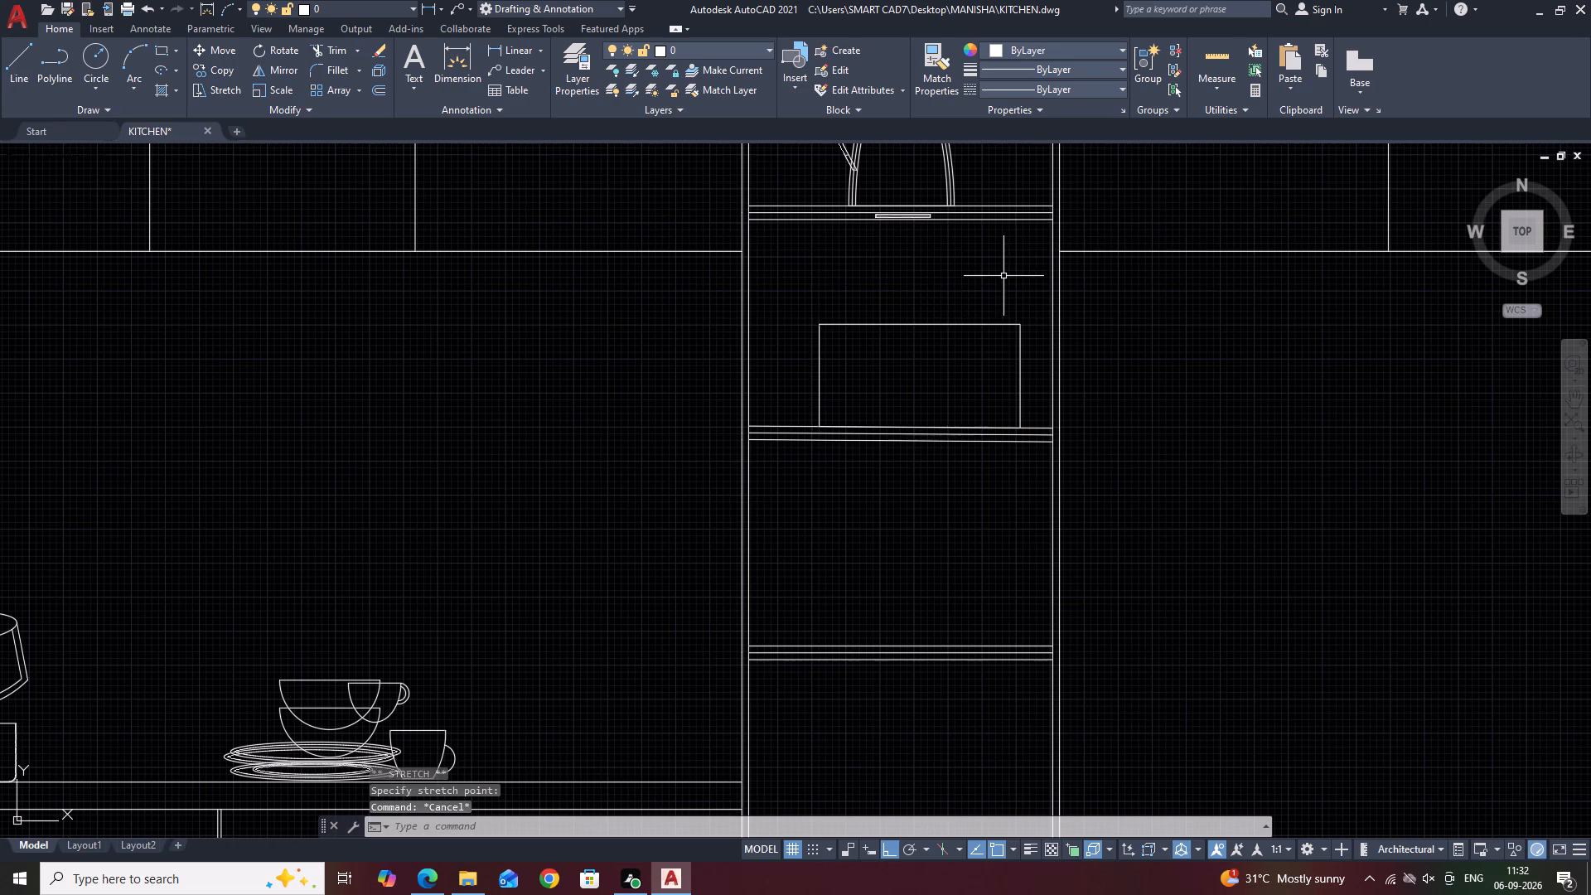
Move the box outline slightly left along the shelf's top line, centring it roughly between the cabinet sides.
middle_drag(1062, 386, 1116, 427)
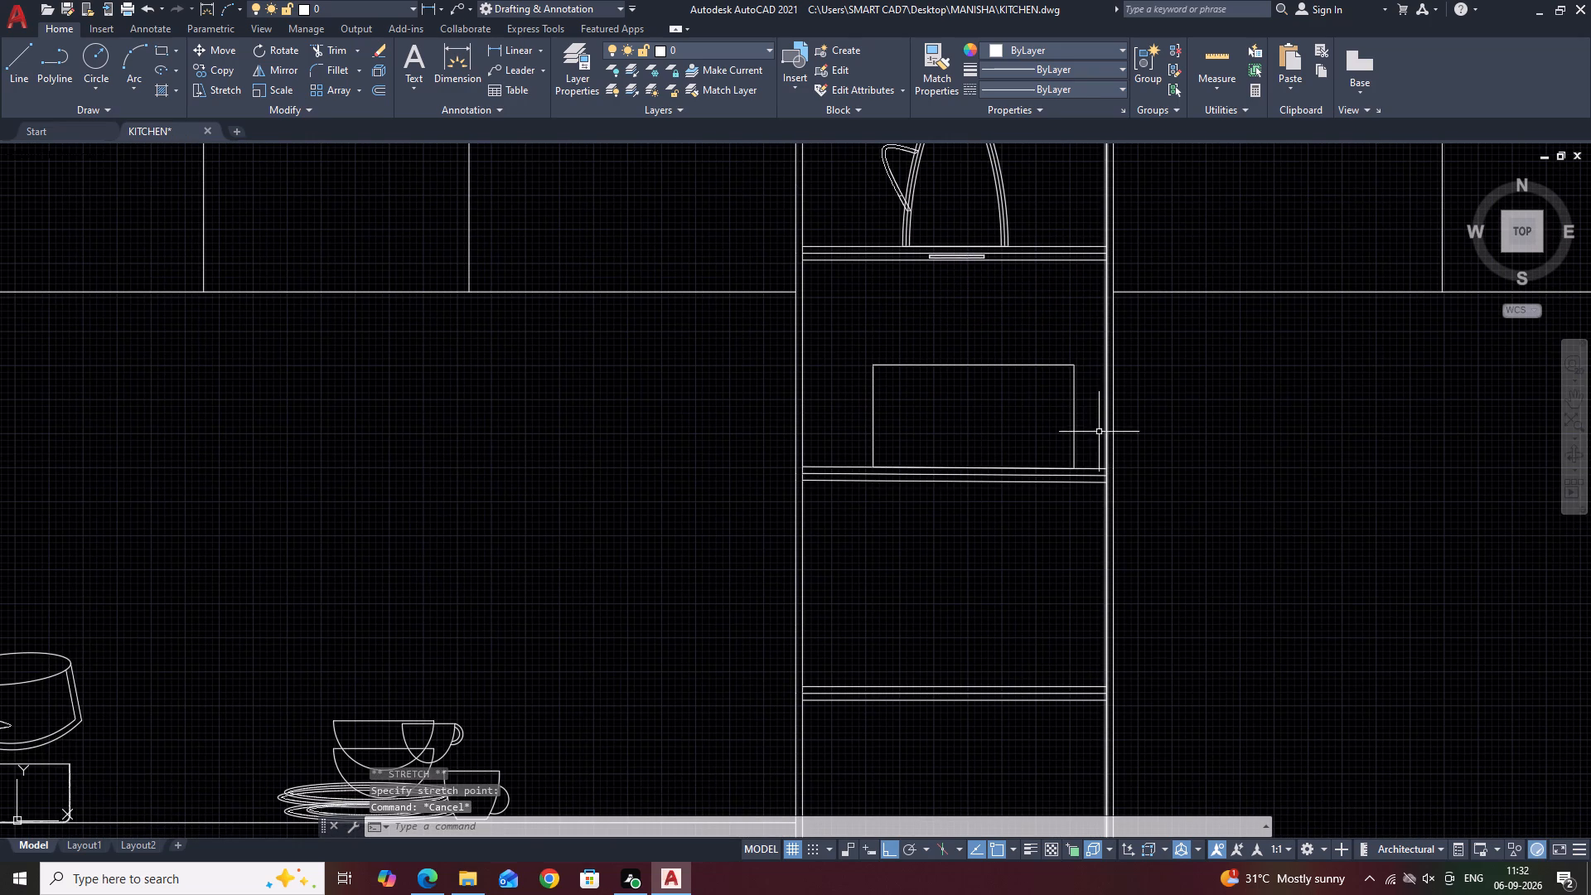
click(1077, 431)
click(1066, 399)
key(m)
key(space)
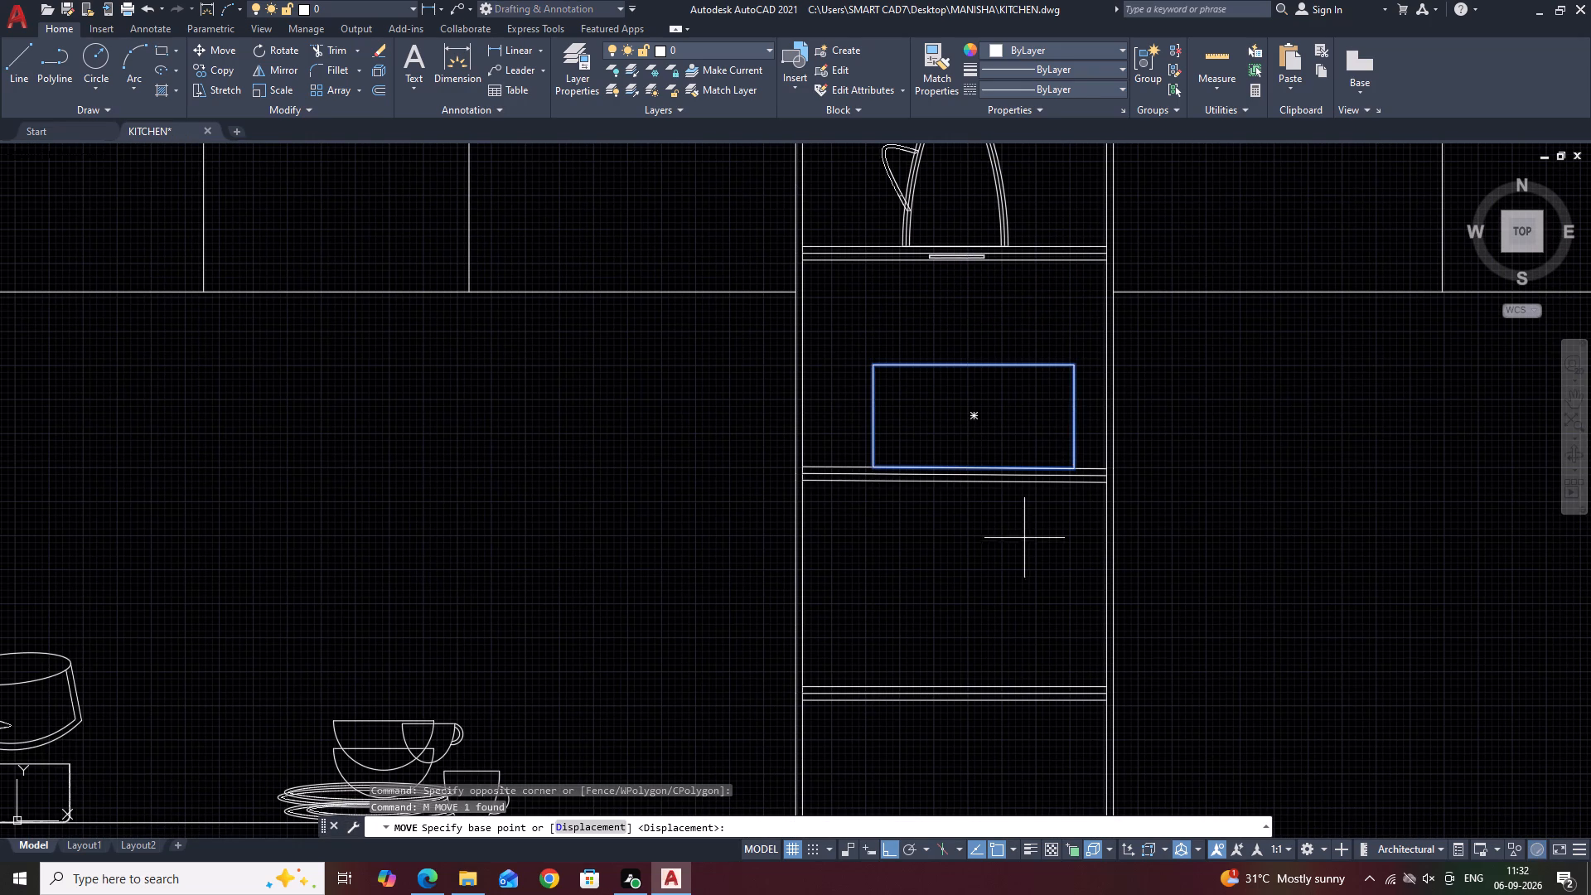
scroll(964, 458, up, 1)
click(981, 473)
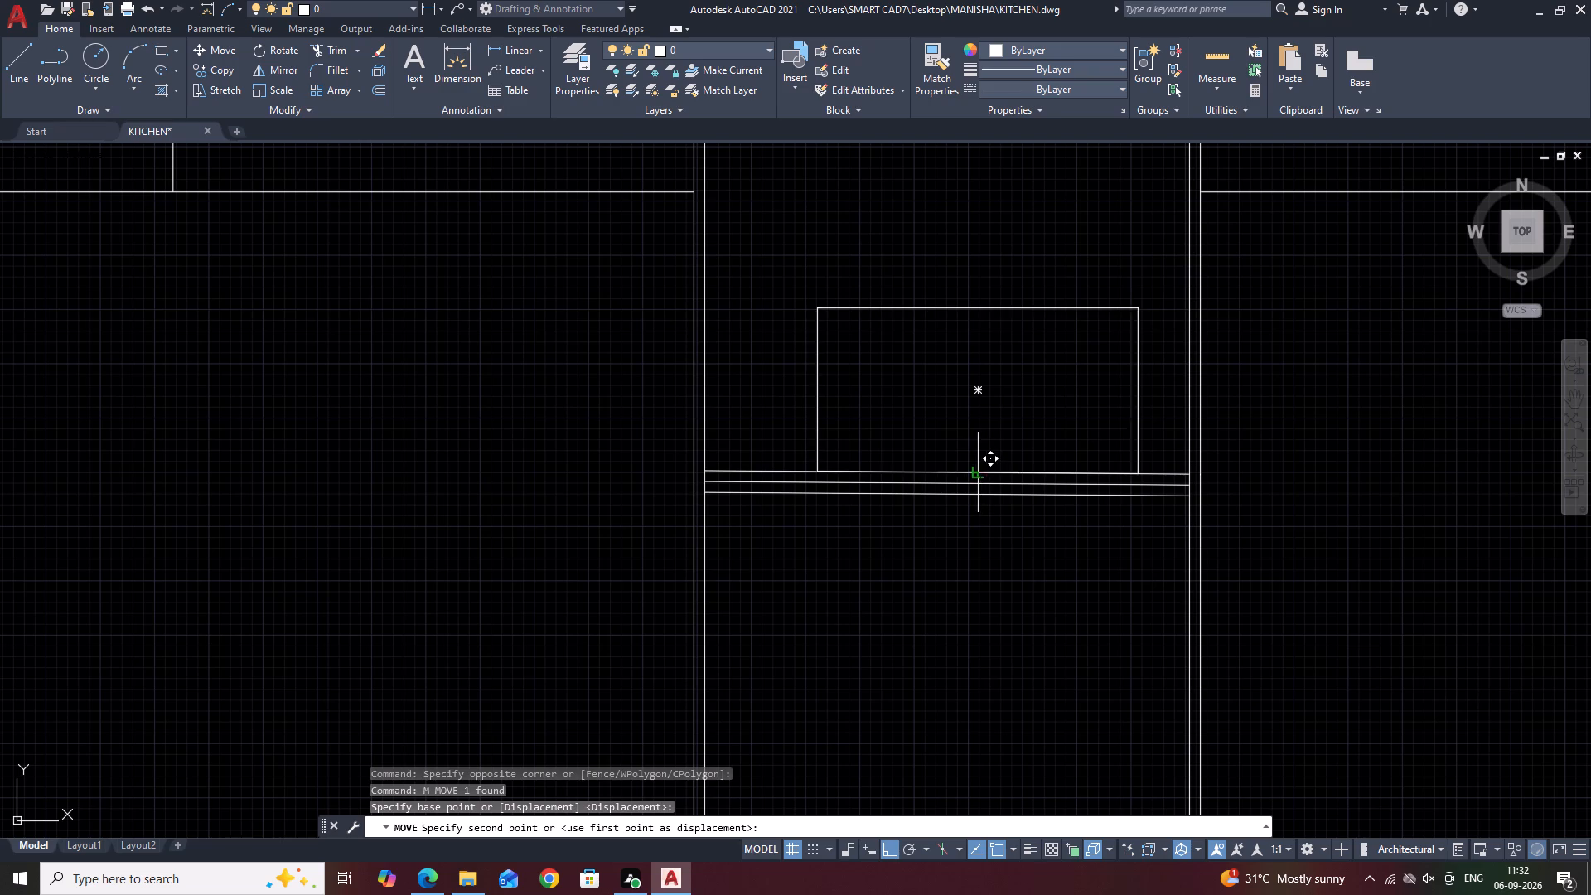
click(944, 472)
Offset the lowered box outline inward by 0.025.
click(1073, 298)
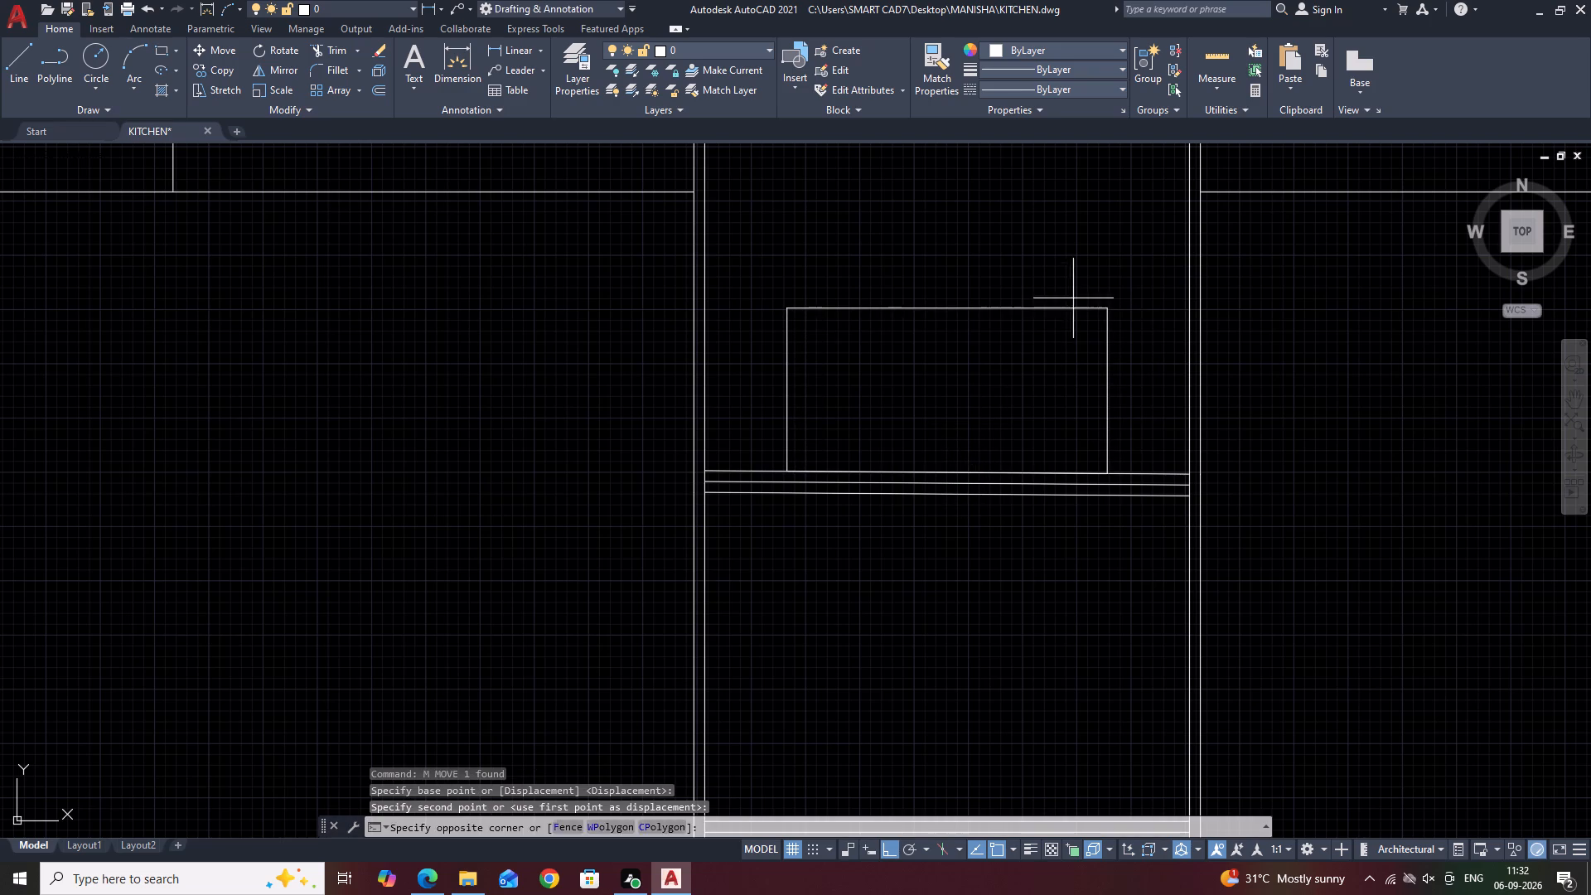
click(1032, 346)
text(O)
key(space)
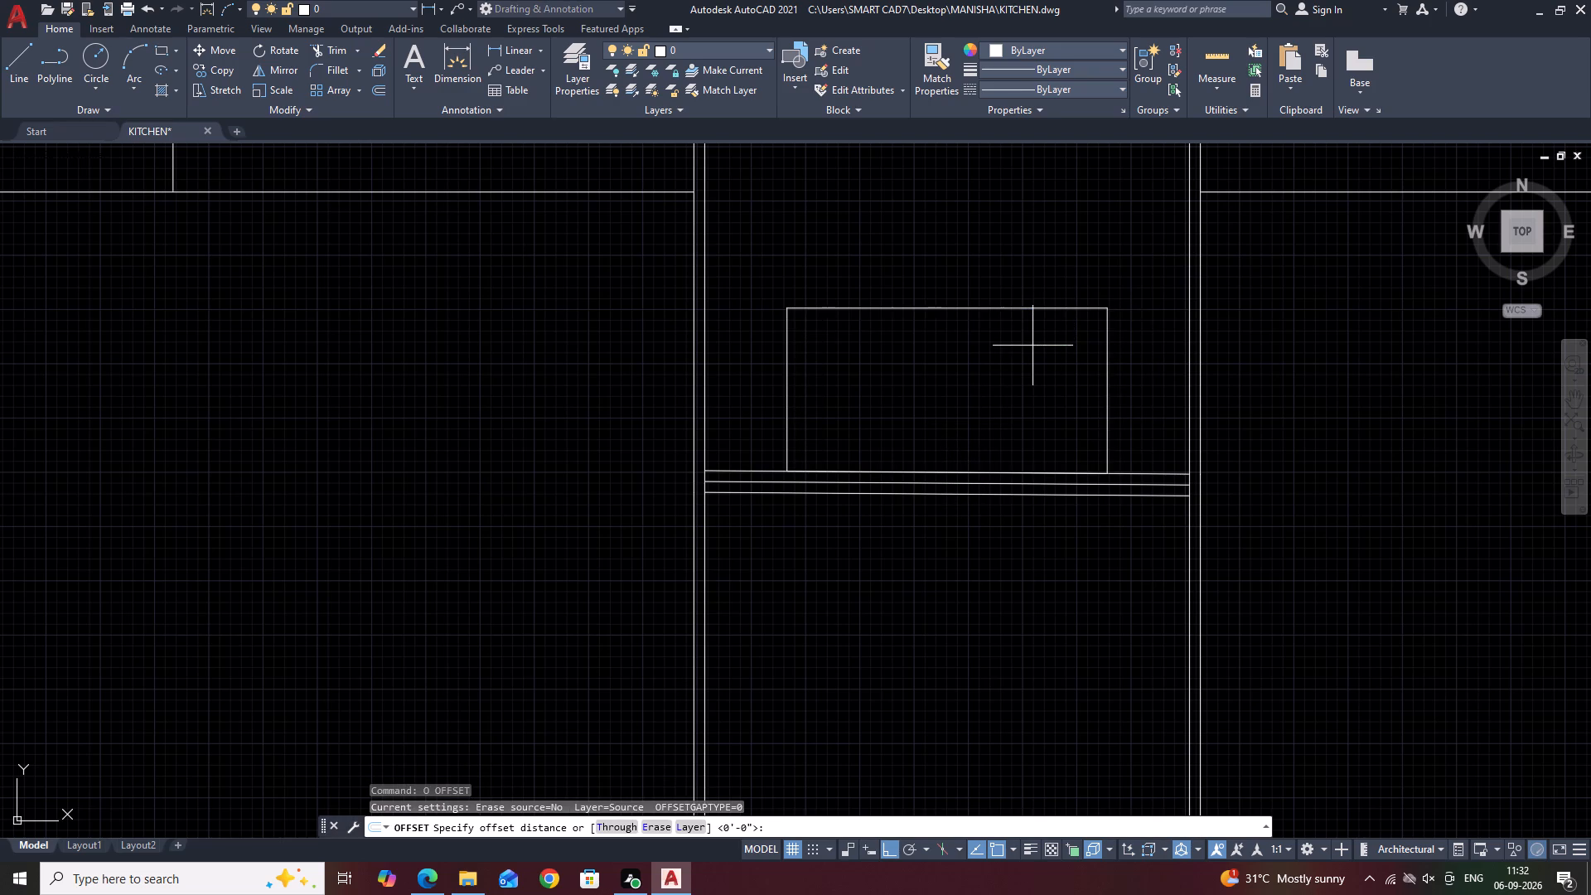
text(0.025)
key(Return)
click(1025, 402)
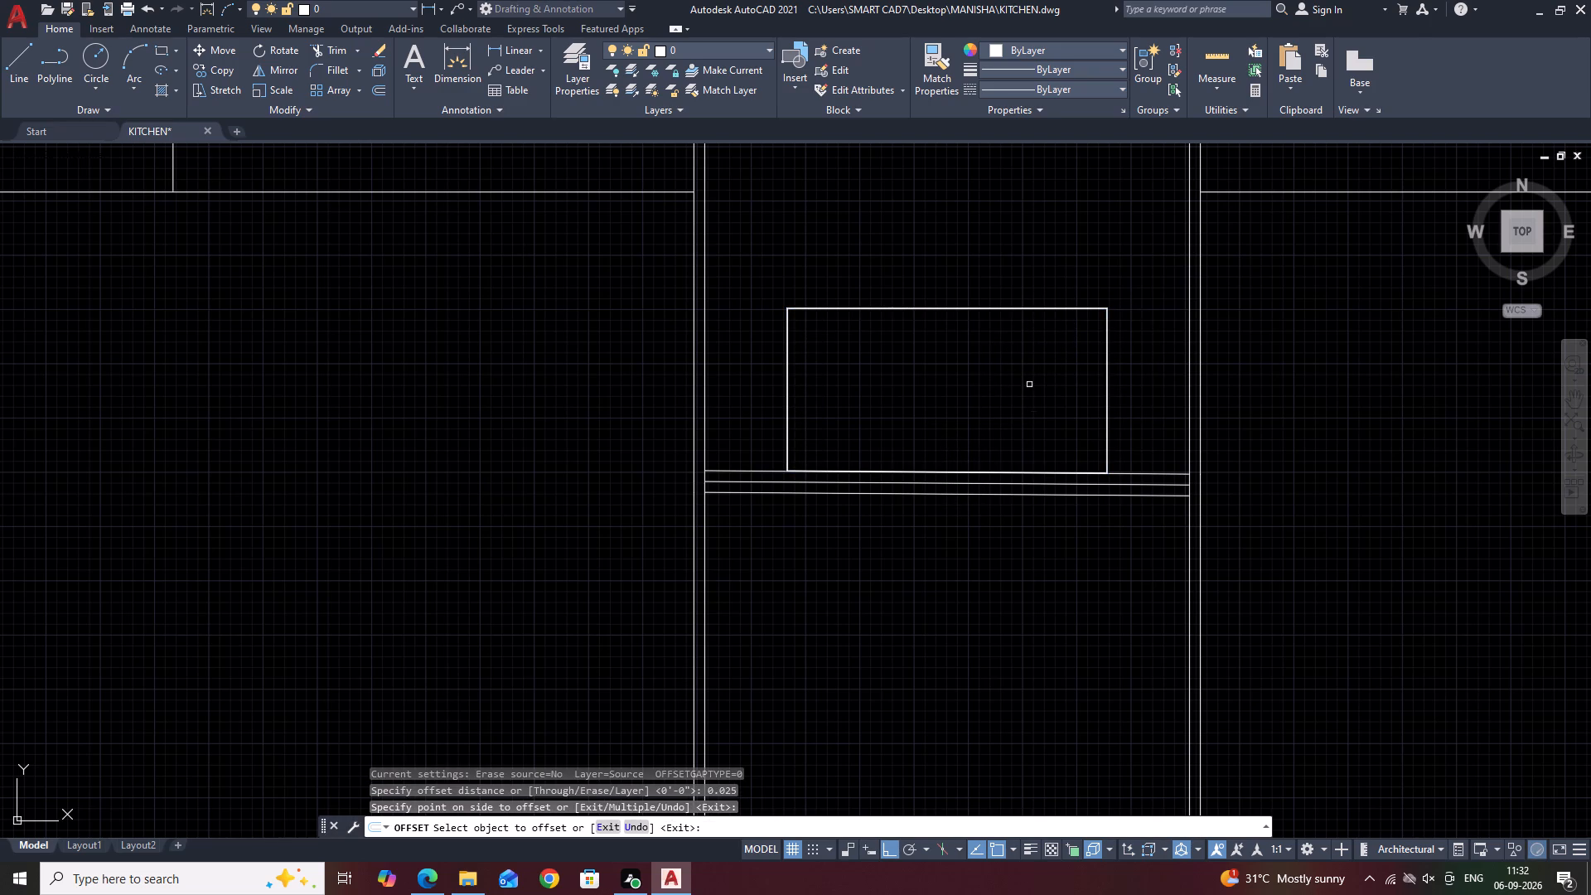
key(Escape)
scroll(978, 387, down, 1)
scroll(1018, 420, up, 2)
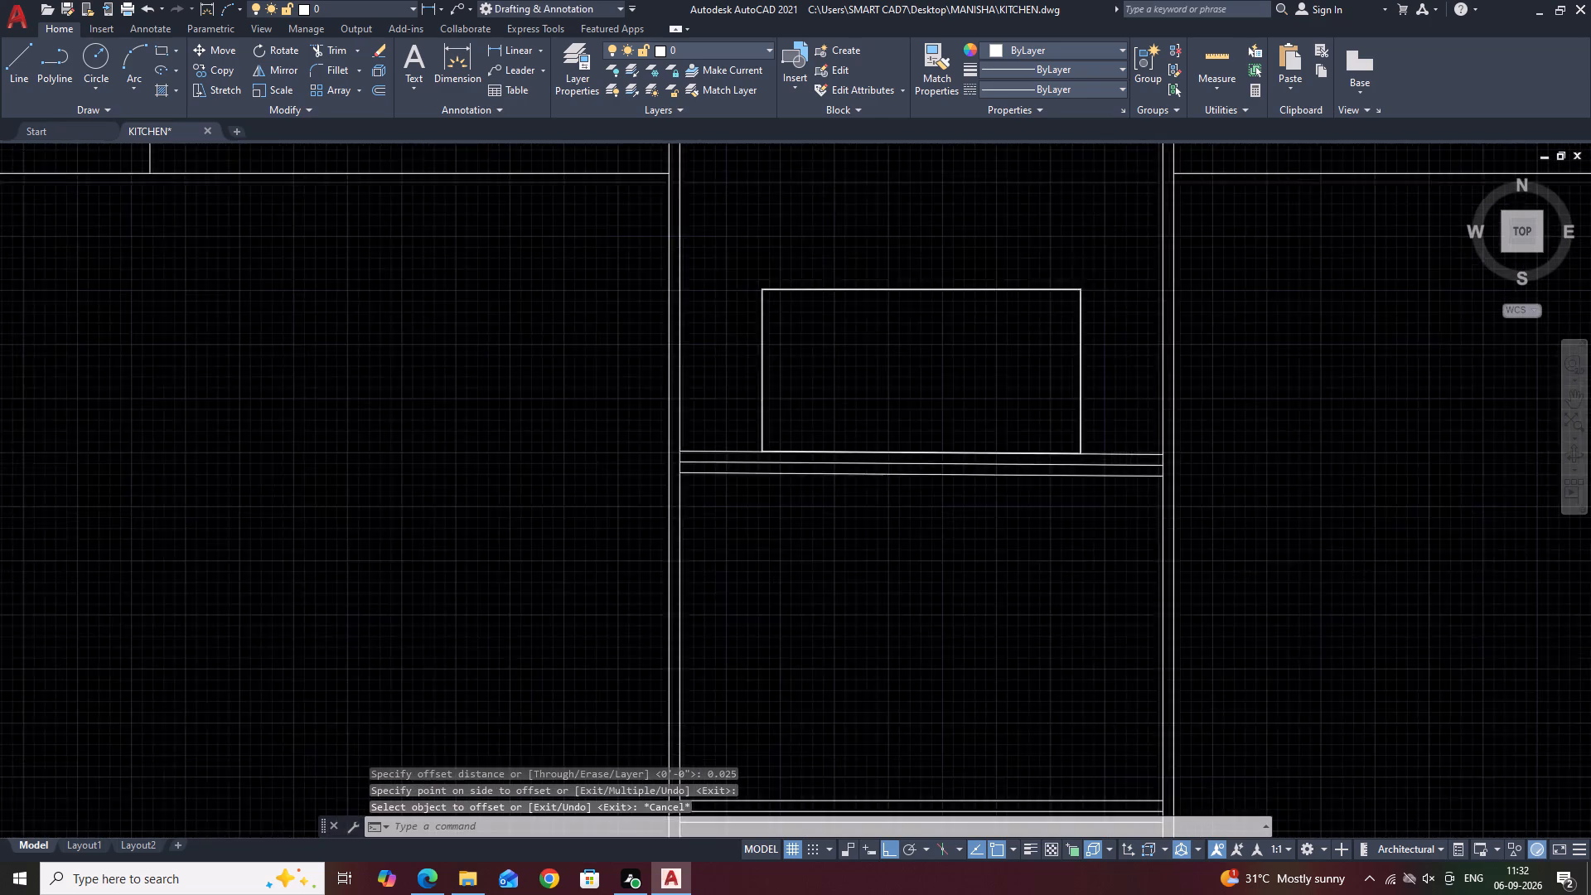
Undo the last inward offset of the box outline.
click(1169, 311)
key(Escape)
key(ctrl+z)
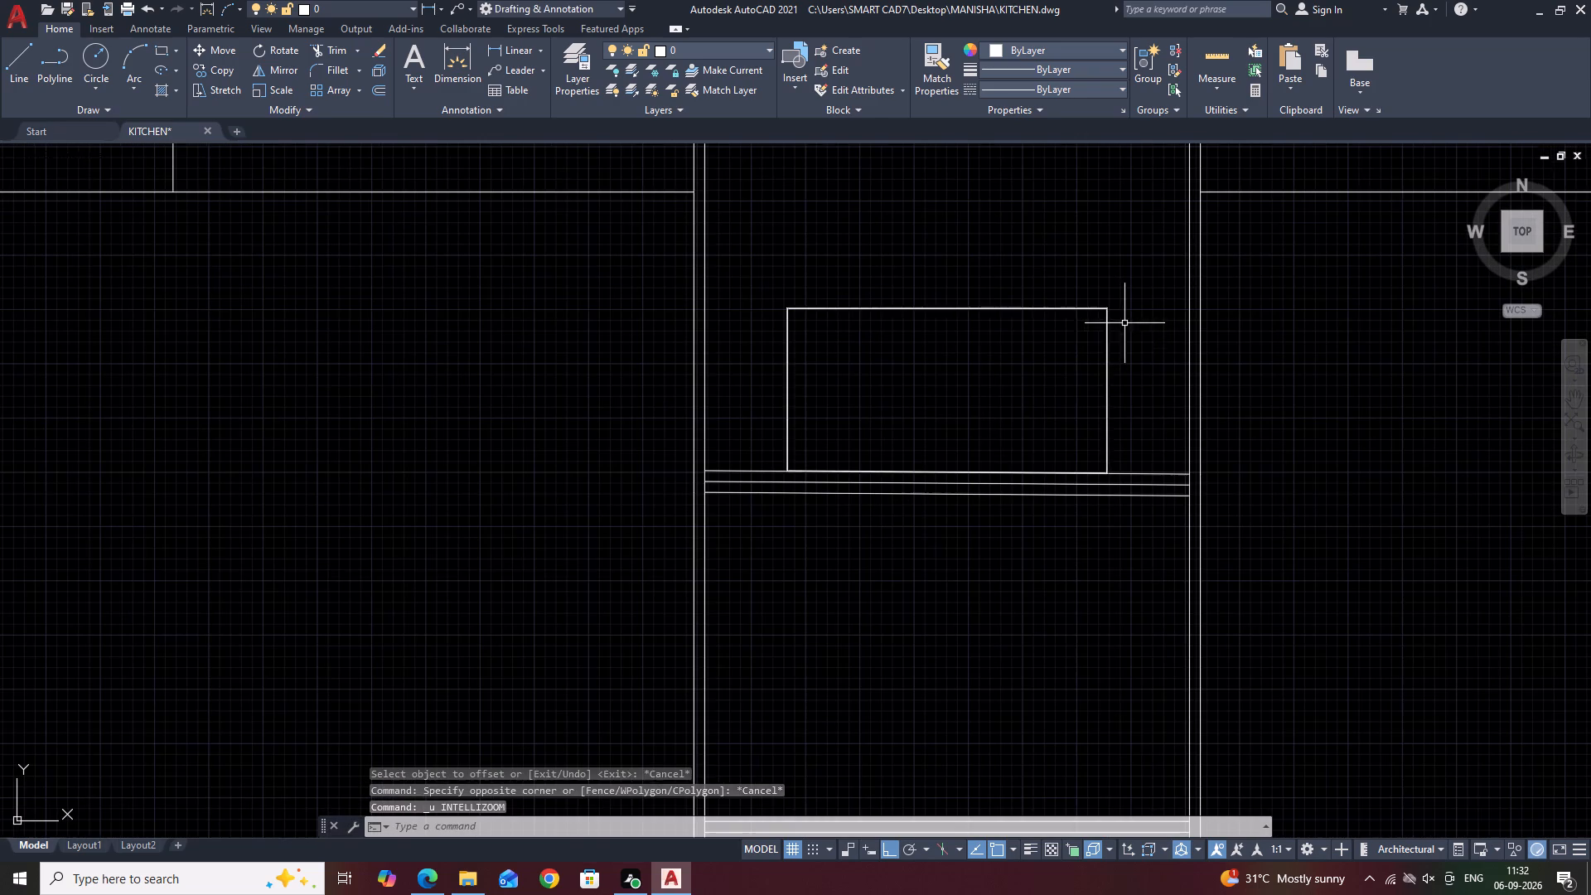
key(ctrl+z)
Move the box outline slightly right along the shelf's top line, using its bottom-edge midpoint as base point.
click(1111, 365)
click(1103, 357)
scroll(1101, 399, up, 2)
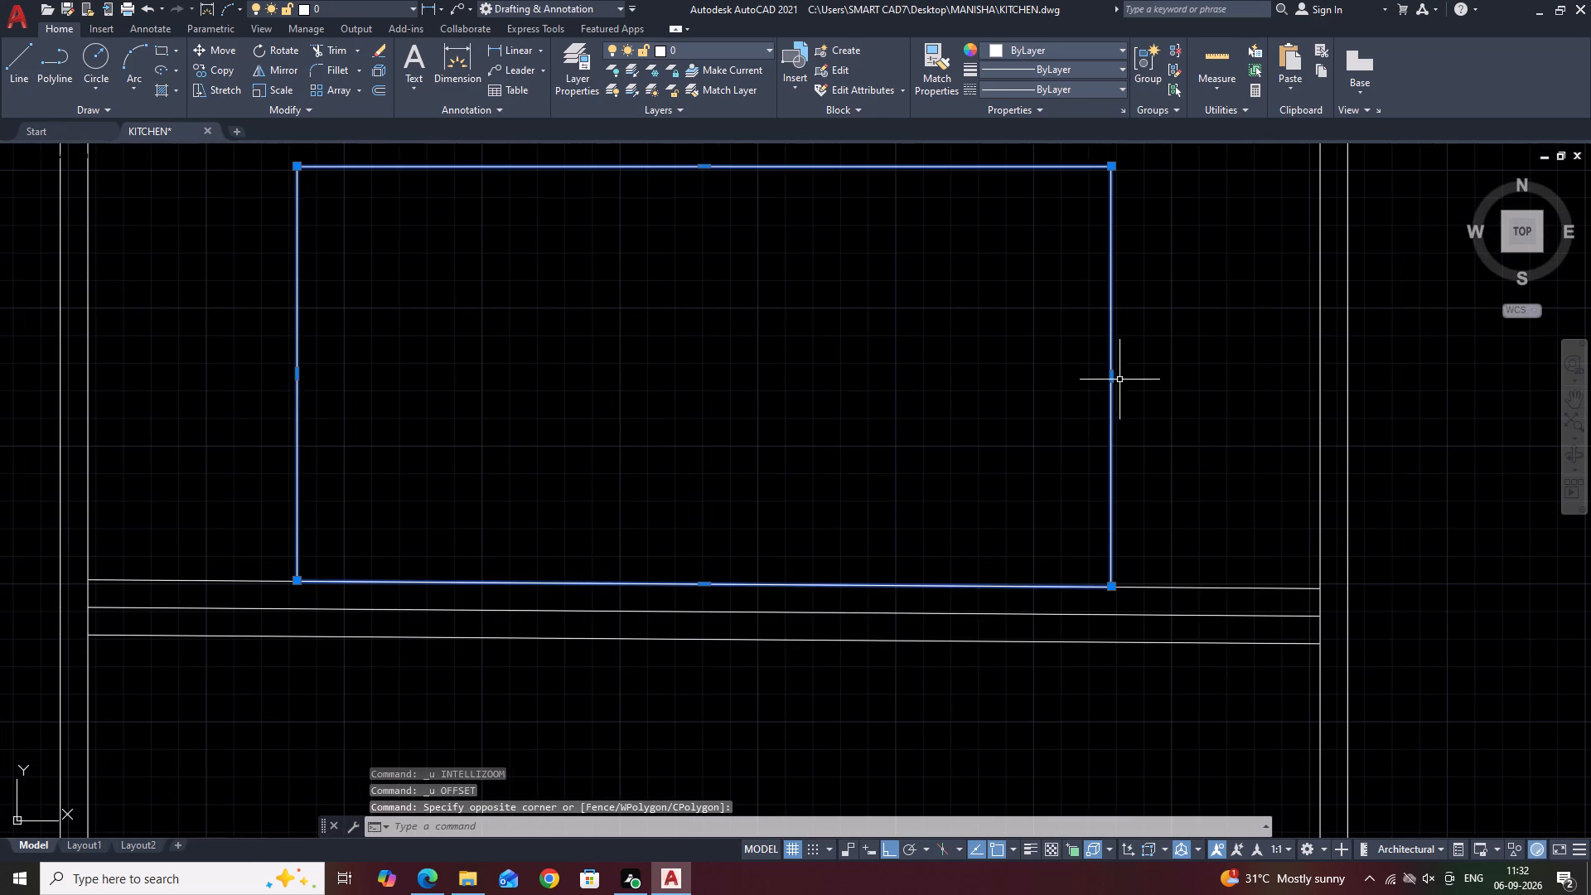
click(1114, 380)
click(1056, 385)
middle_drag(1070, 395, 1254, 363)
key(m)
key(space)
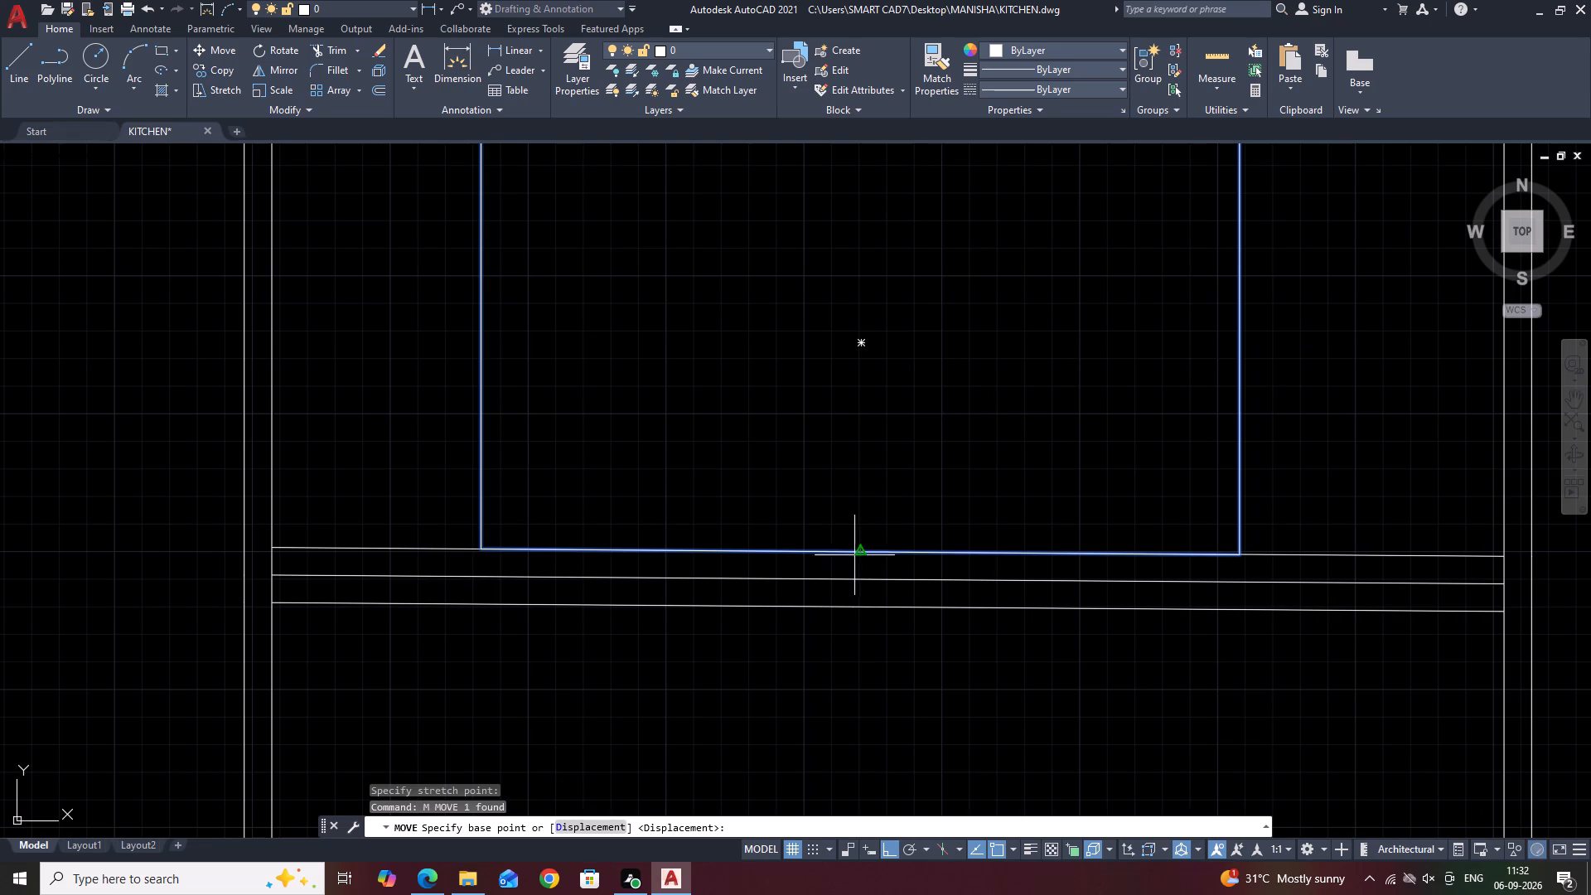
click(858, 553)
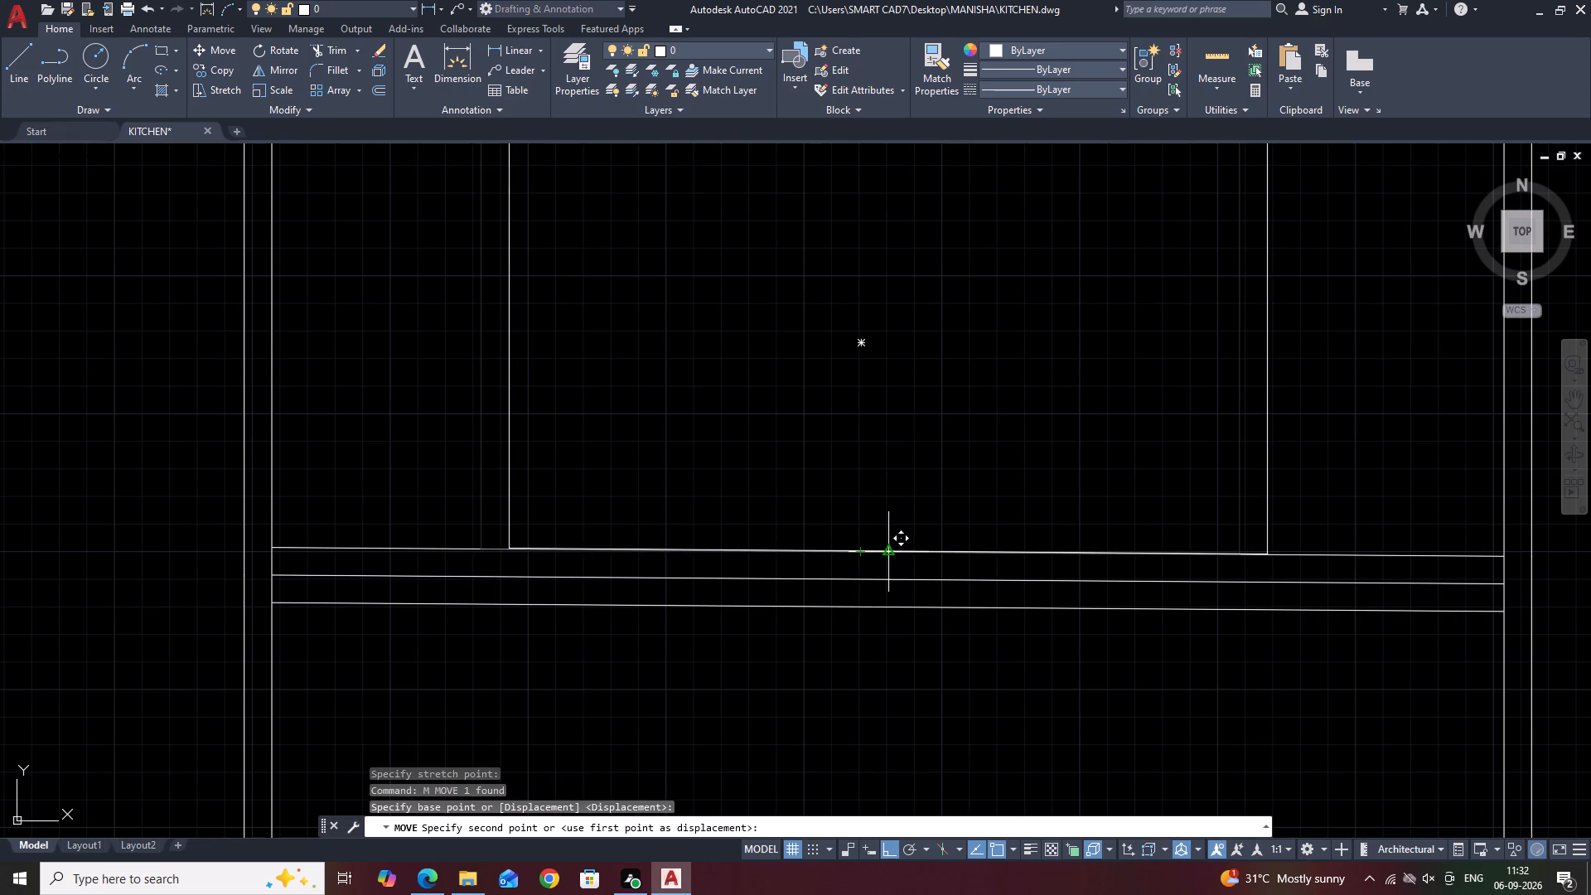
click(889, 550)
Offset the repositioned box outline inward, reusing the 0.025 distance.
scroll(981, 514, down, 3)
drag(1071, 450, 1061, 428)
click(1032, 374)
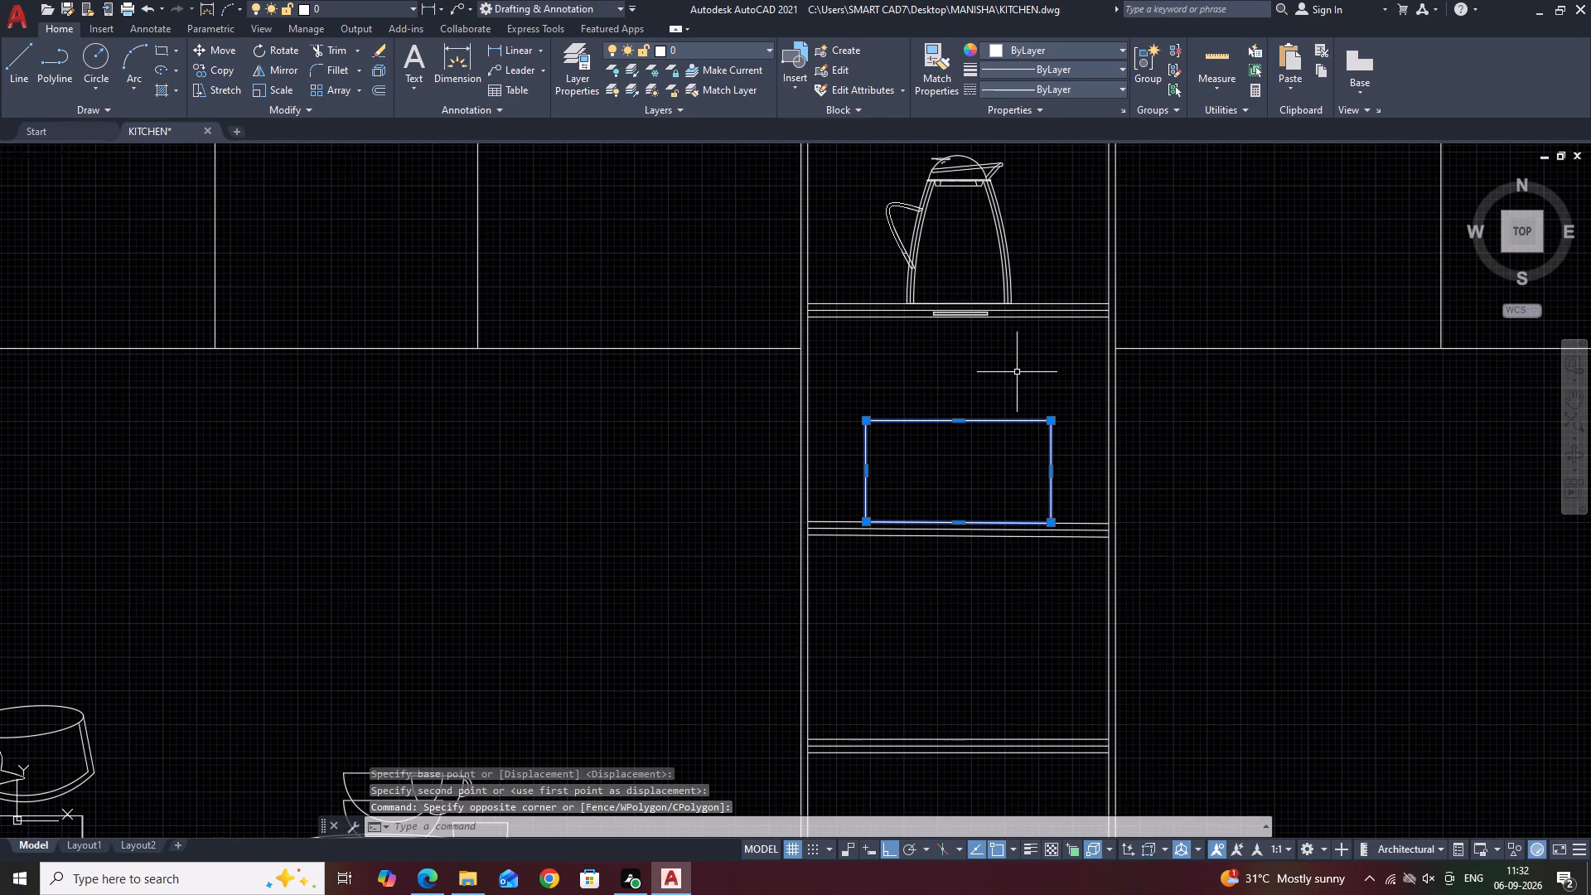
text(O)
key(space)
key(space)
scroll(901, 475, up, 3)
click(891, 456)
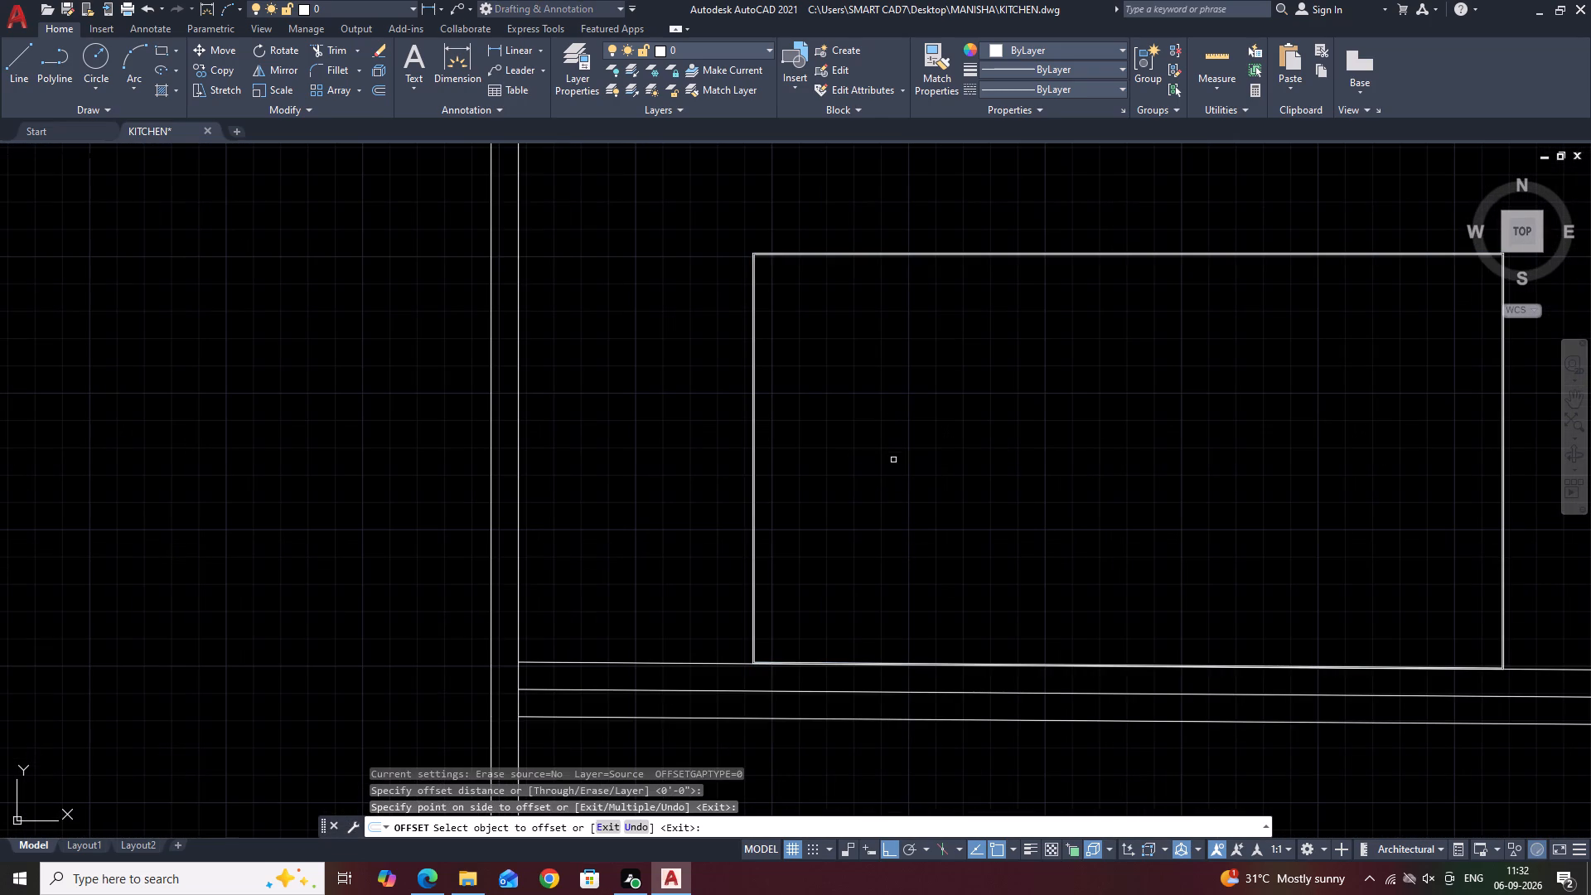
key(Escape)
Draw a small upright rectangle inside the box, against its right edge just below the top corner.
scroll(843, 389, down, 2)
middle_drag(1041, 329, 1044, 388)
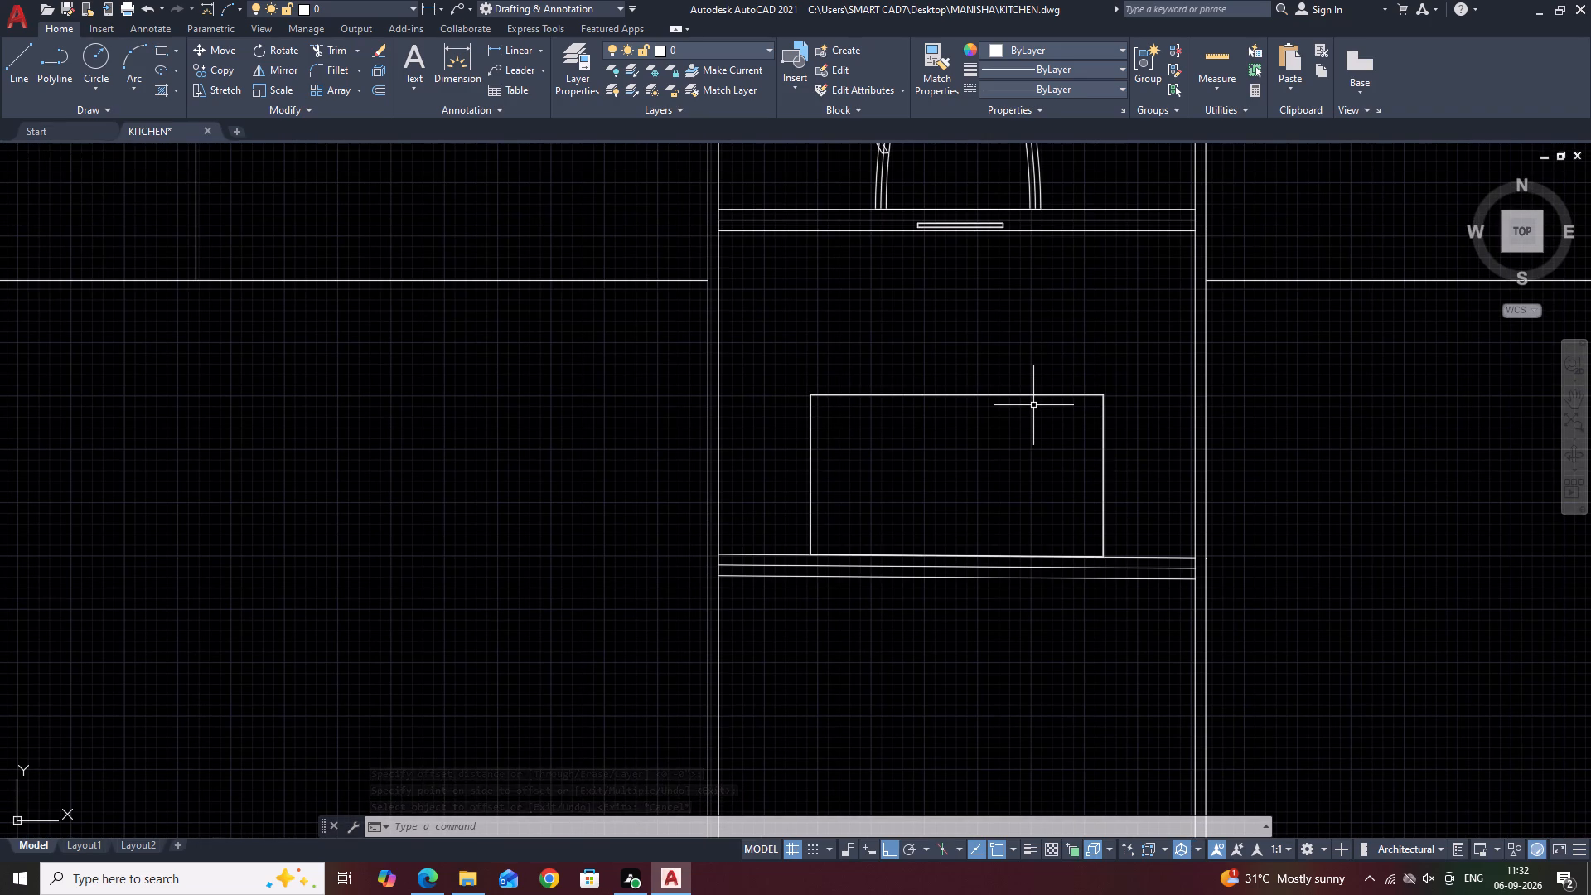
text(REC)
key(space)
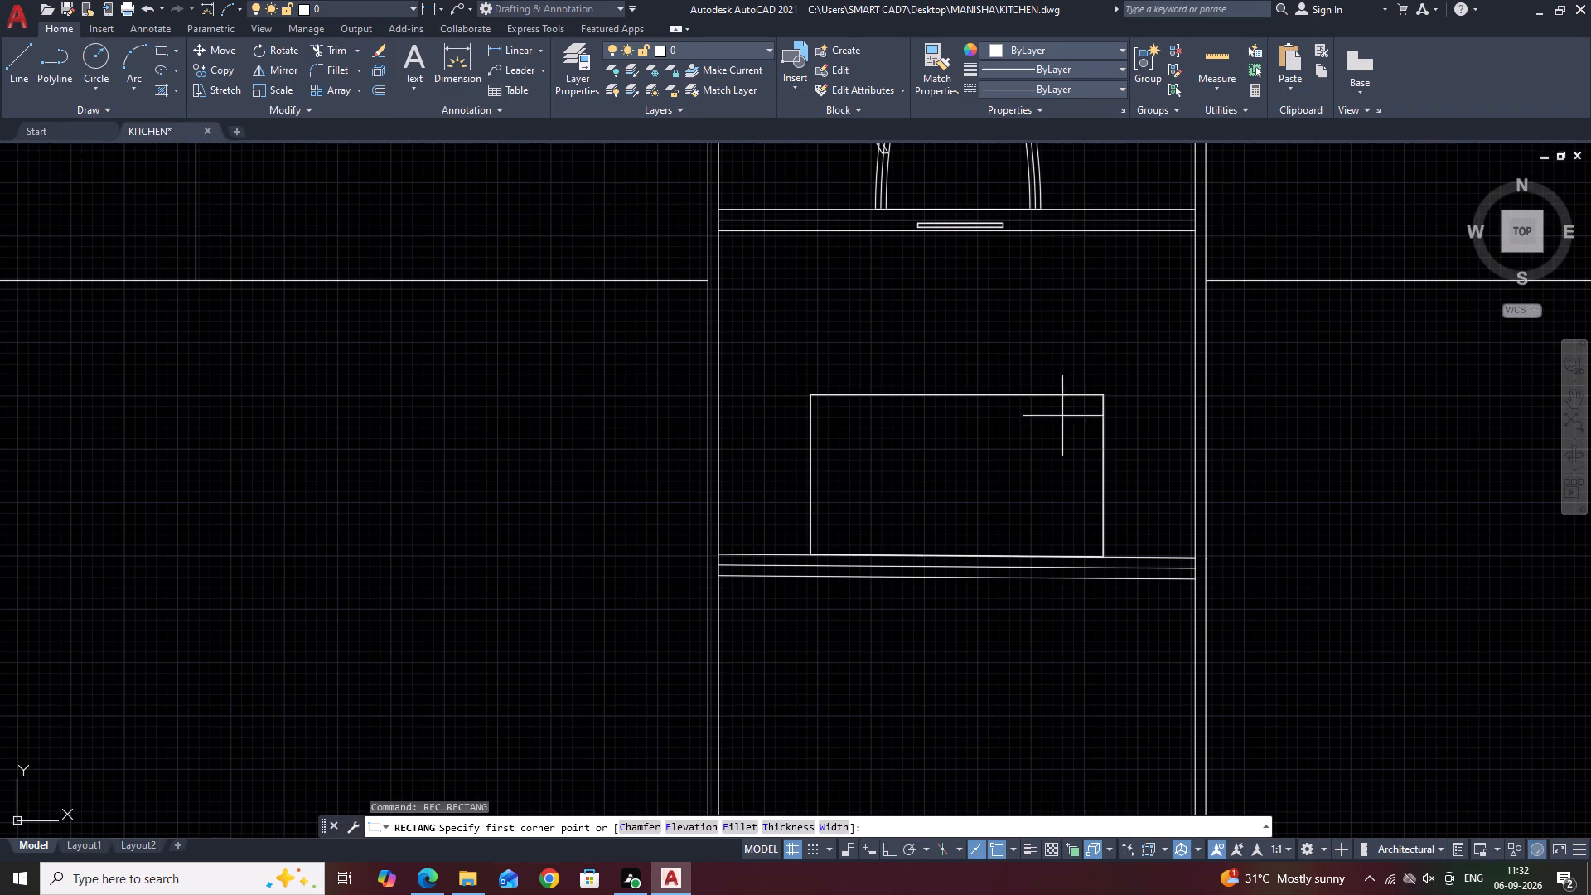
scroll(1085, 431, up, 2)
click(1107, 408)
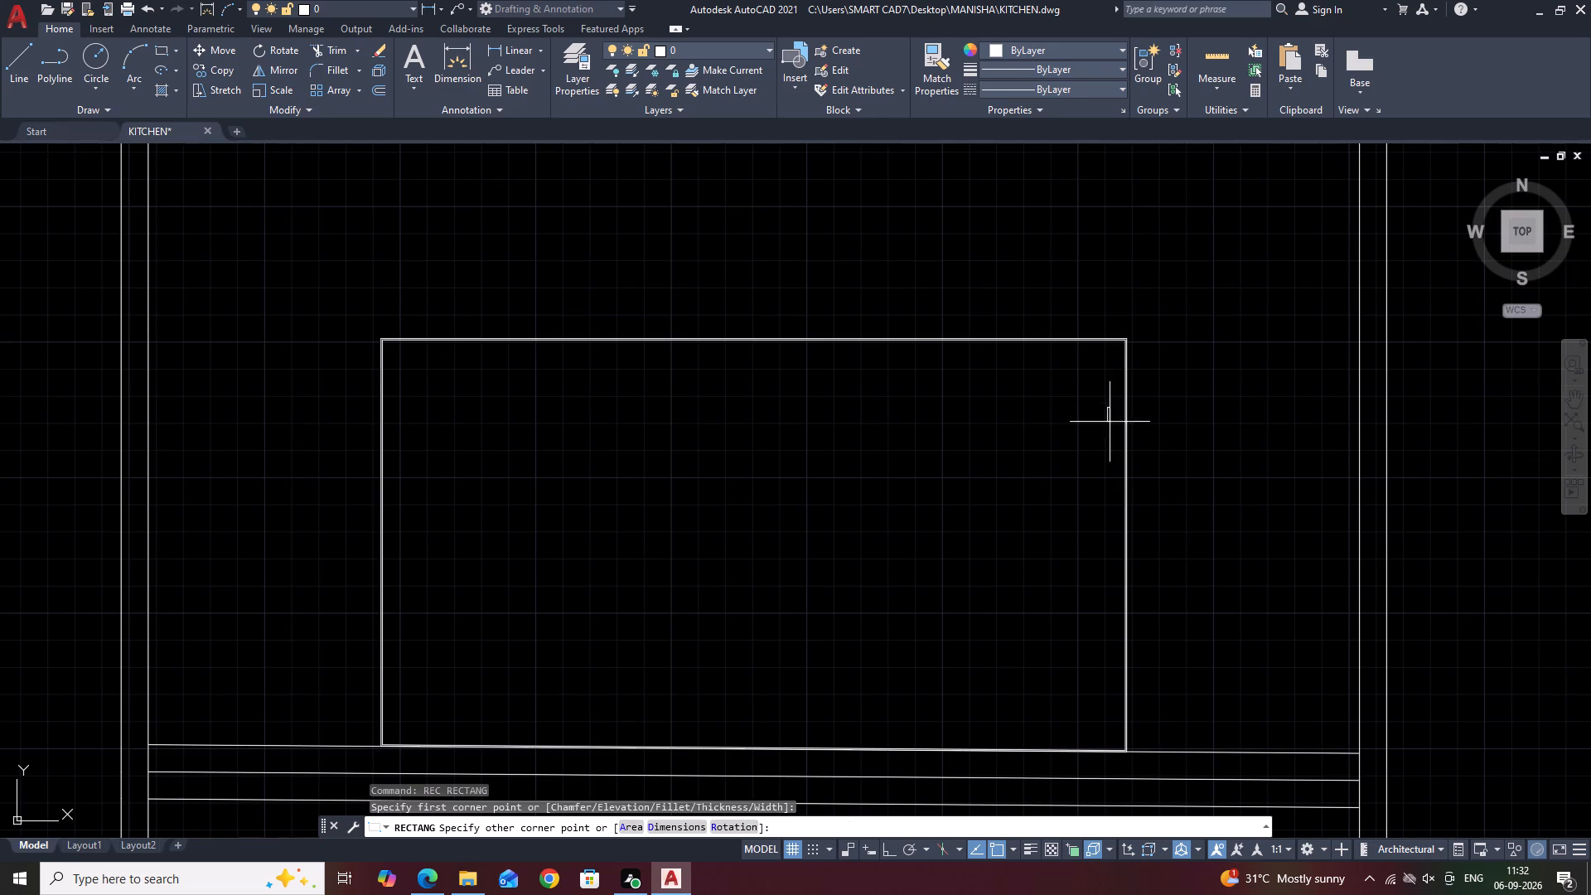
scroll(1110, 428, up, 3)
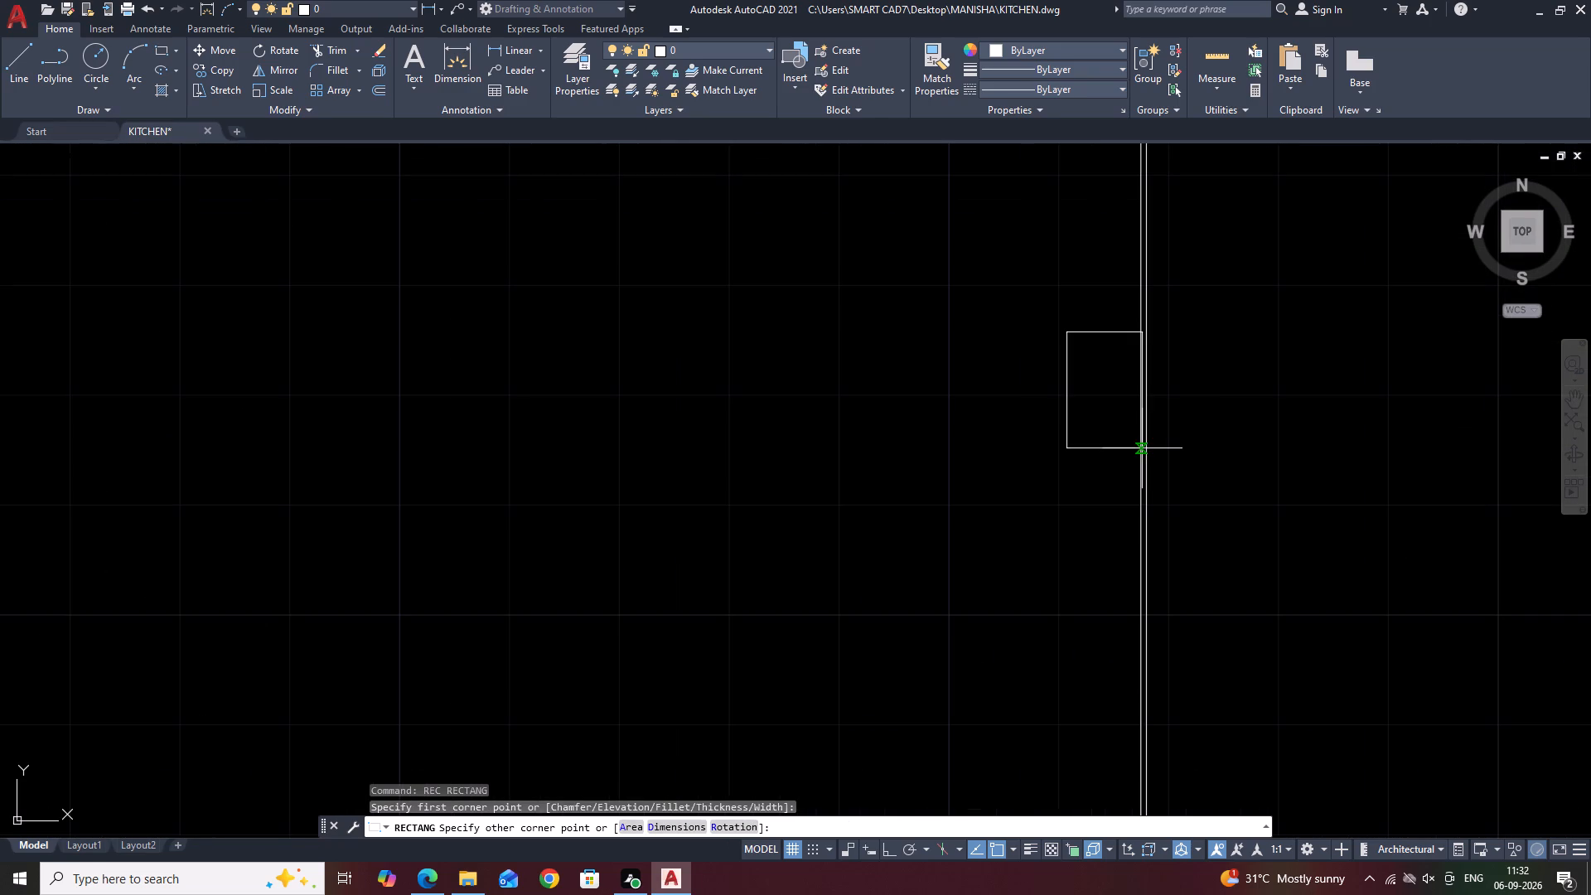
click(1142, 447)
Draw a thin horizontal handle bar about 1 1/2" long from lines, projecting outward from the box's right edge beside the small rectangle.
scroll(1111, 330, up, 1)
scroll(1111, 330, down, 7)
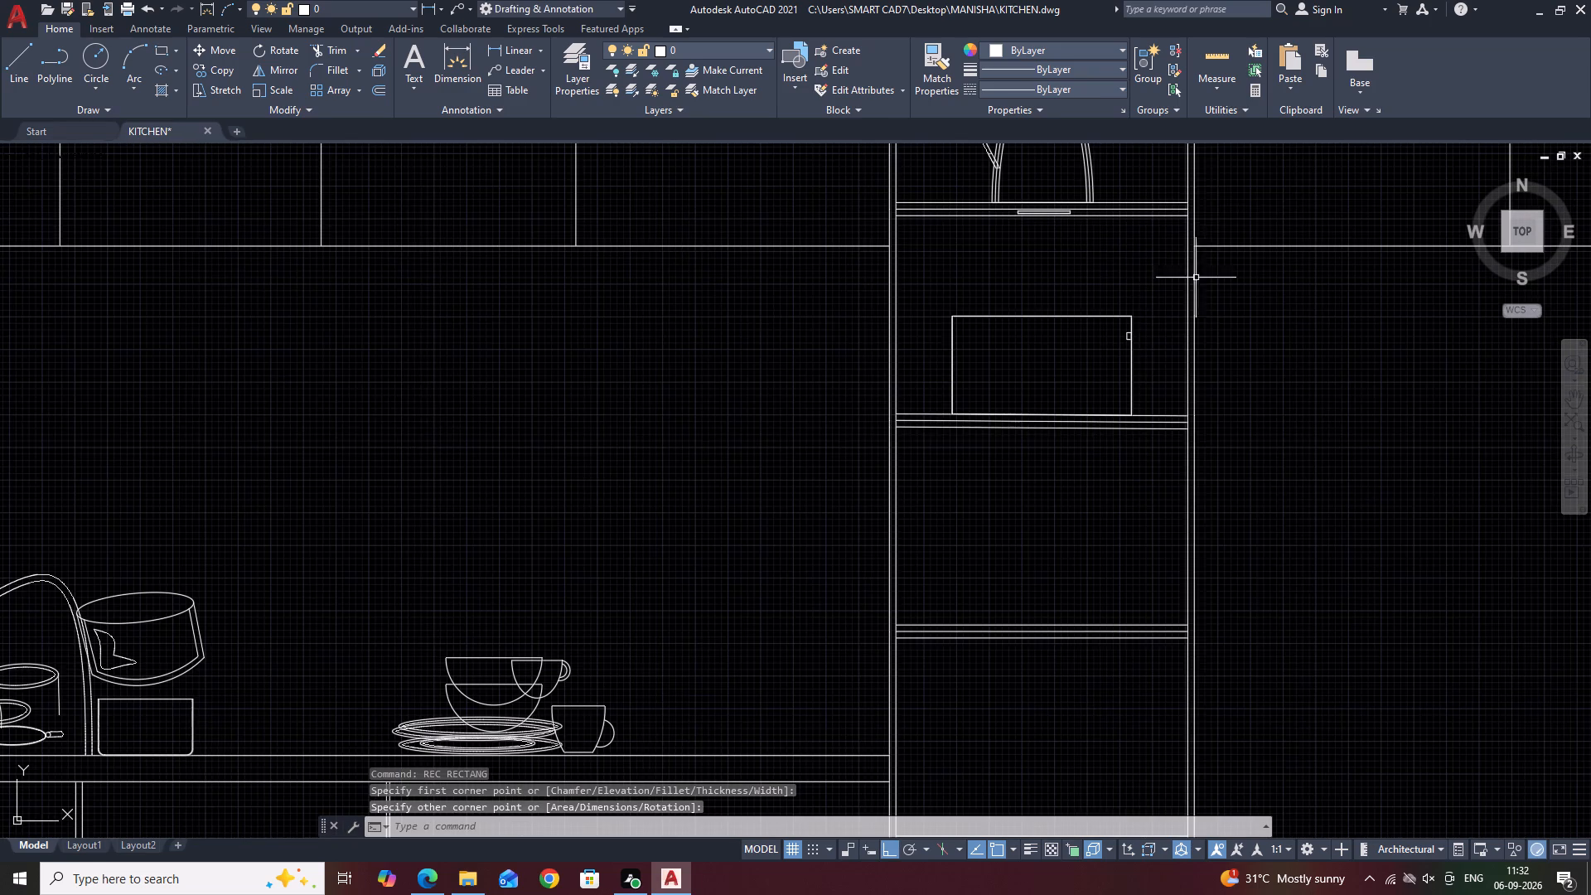
middle_drag(1178, 339, 1211, 418)
scroll(1185, 346, down, 1)
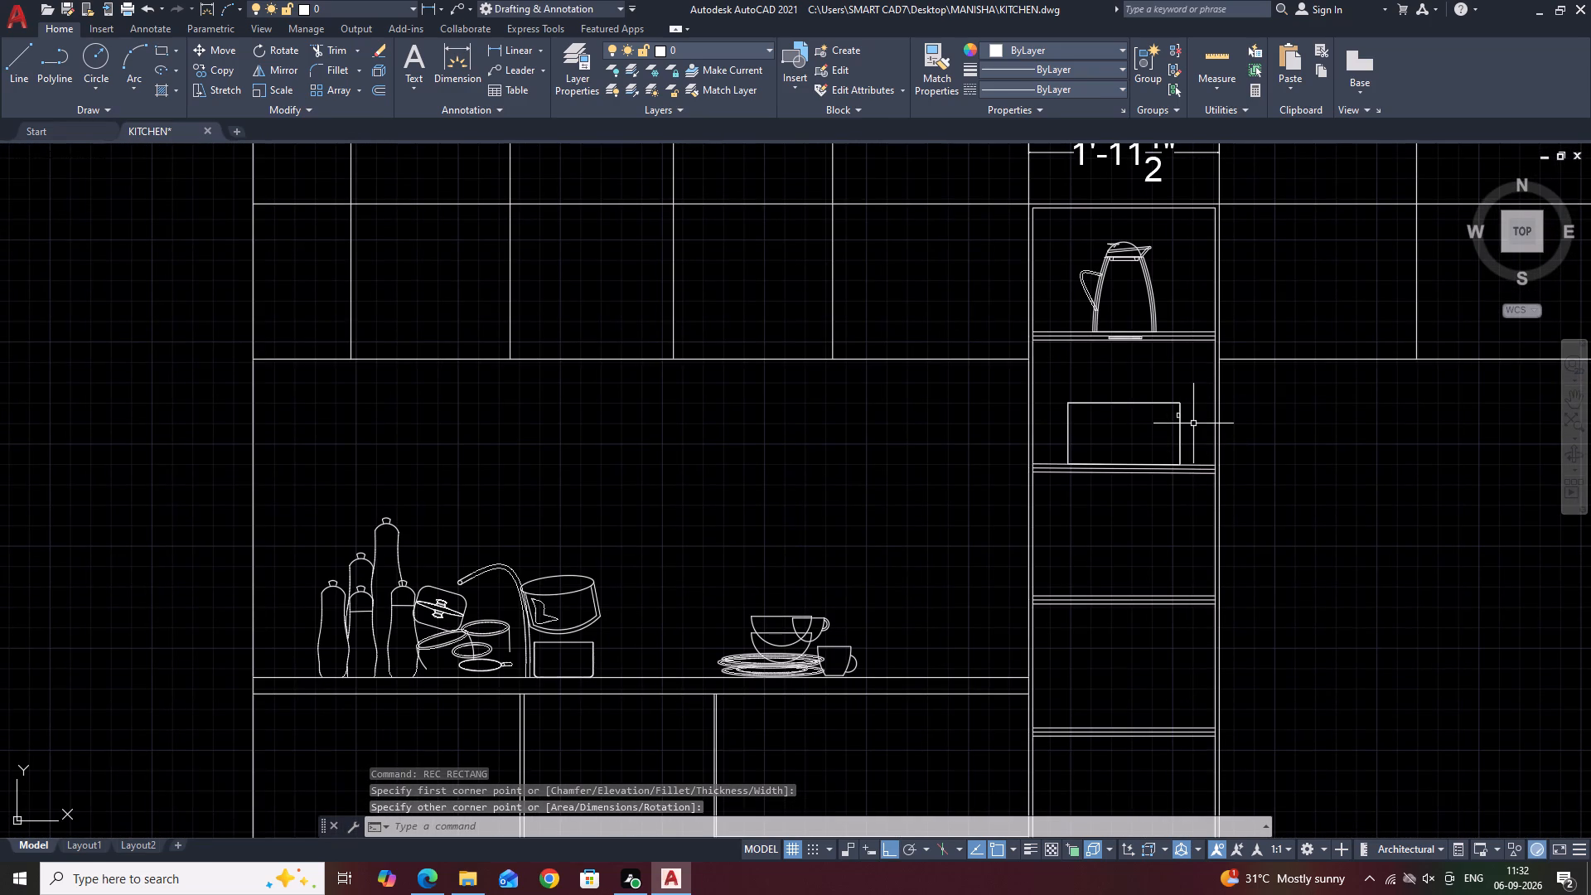
text(L)
key(space)
scroll(1189, 422, up, 7)
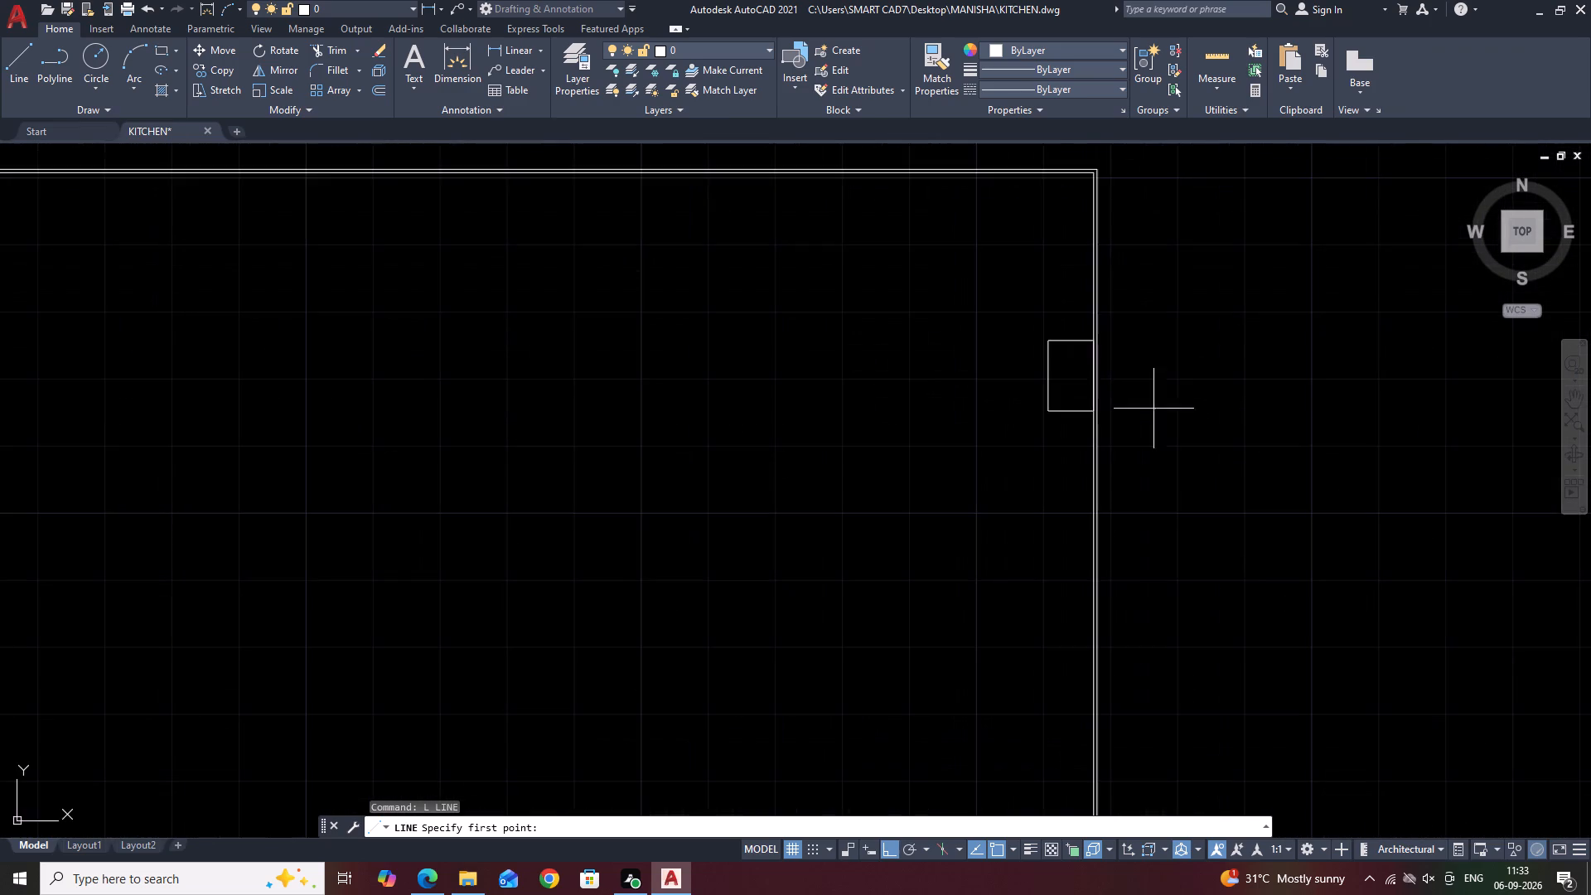
scroll(1093, 345, up, 3)
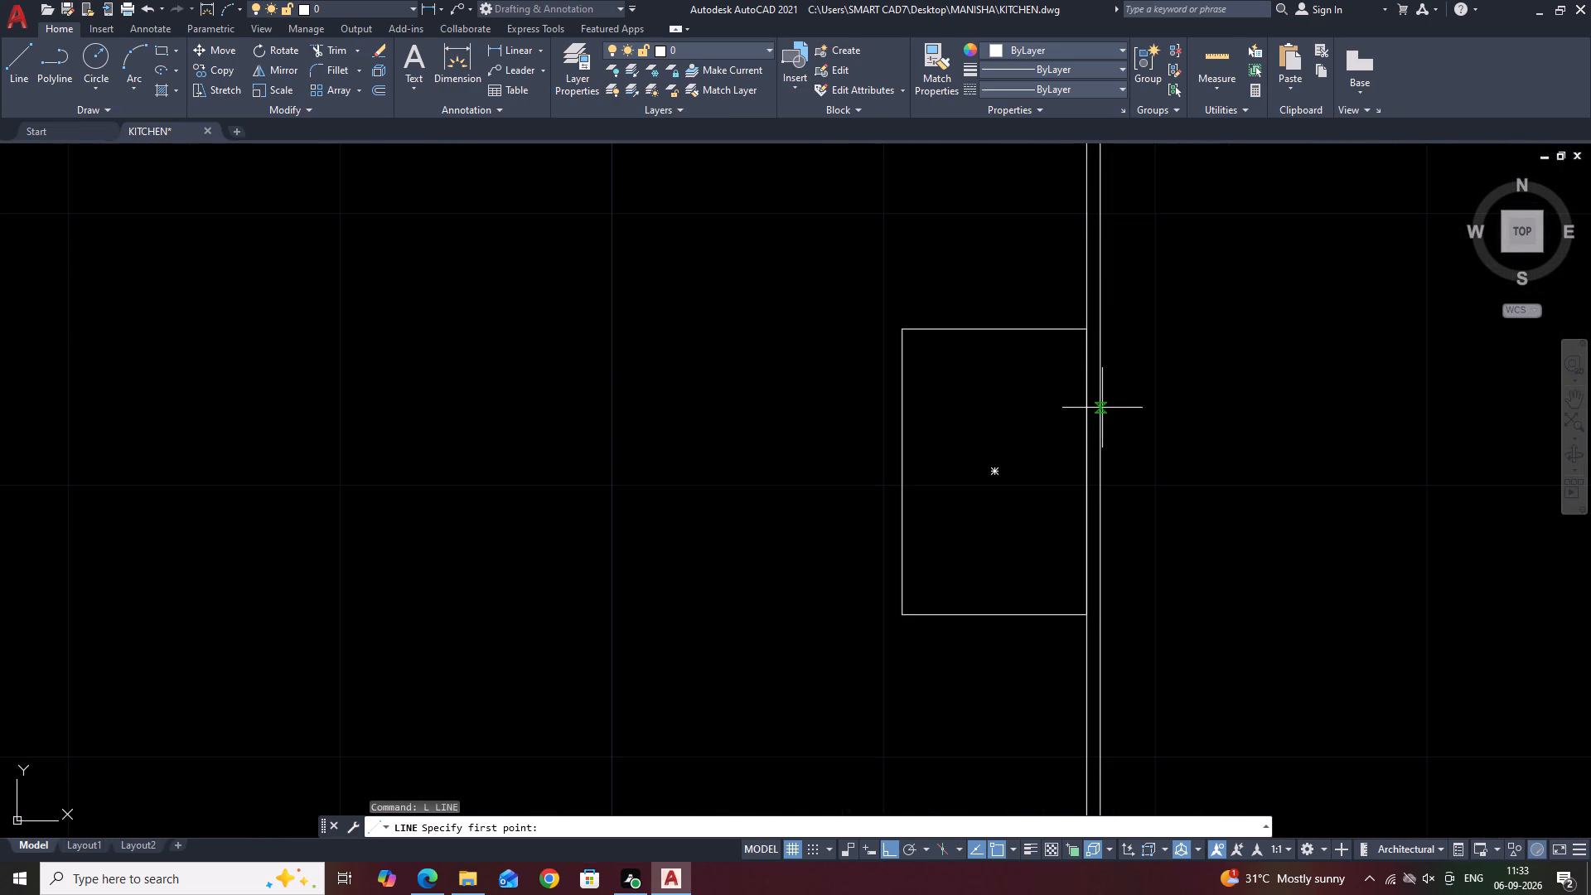
click(1105, 408)
scroll(1226, 402, down, 2)
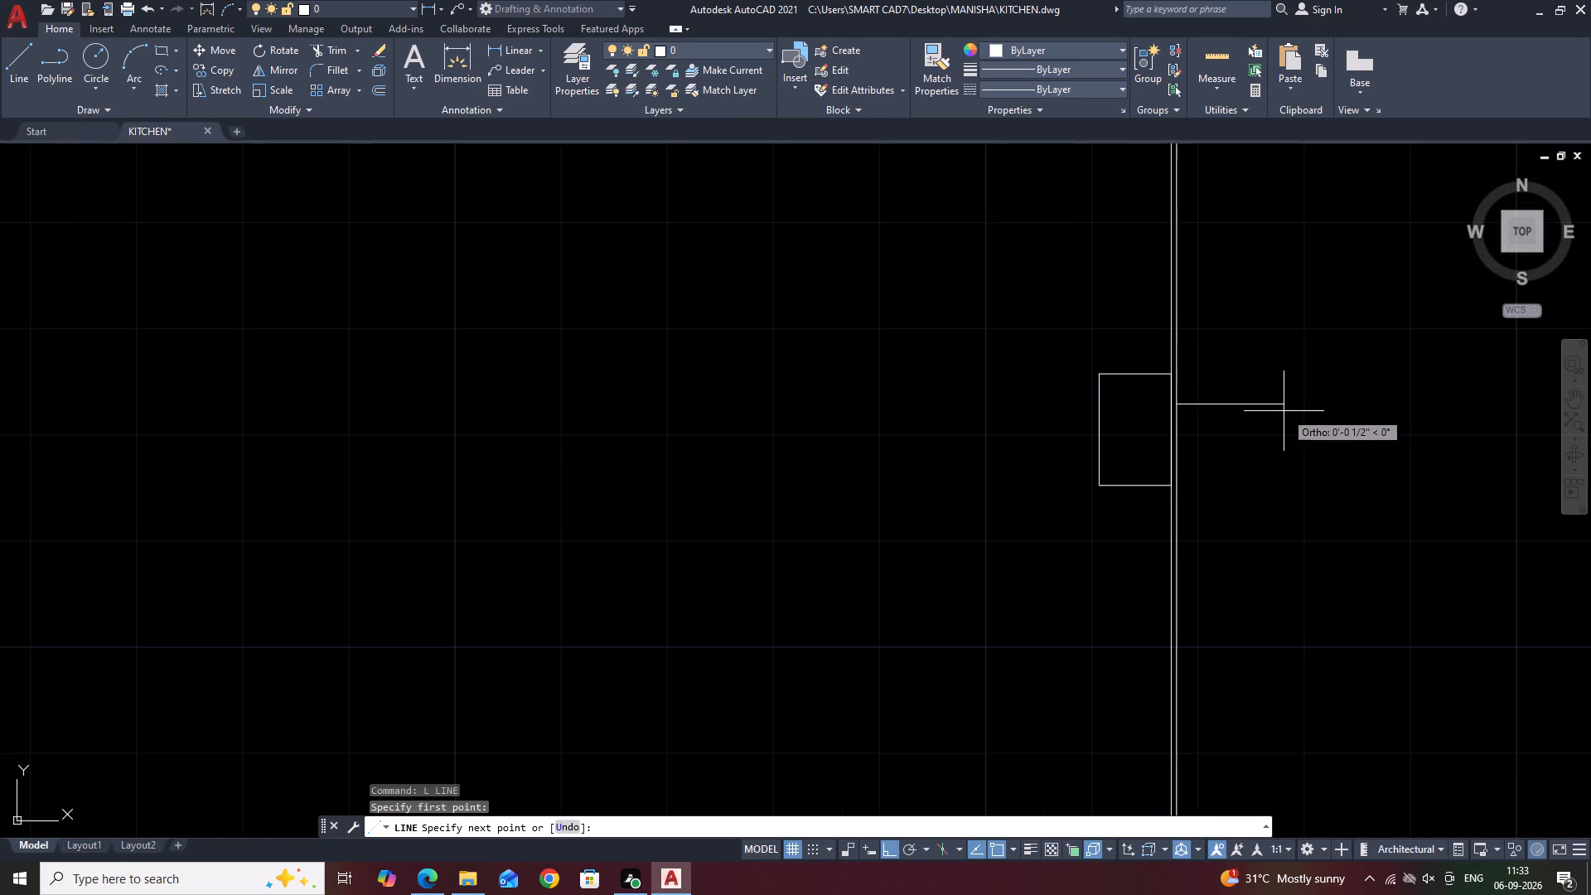
scroll(1283, 411, down, 3)
scroll(1290, 414, up, 1)
click(1352, 414)
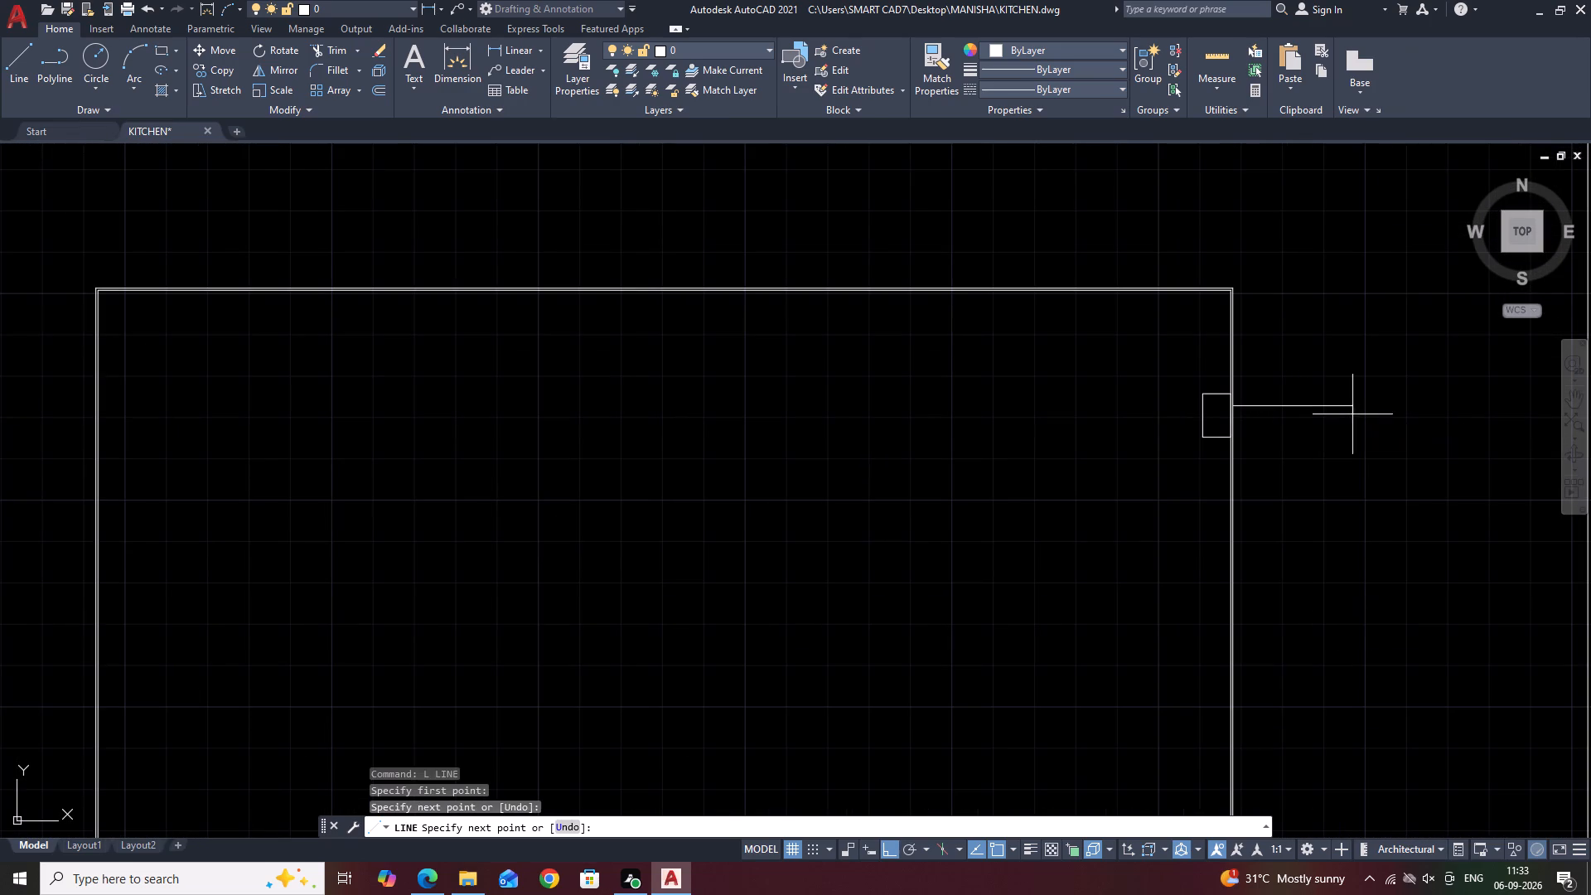
scroll(1343, 417, up, 3)
click(1358, 425)
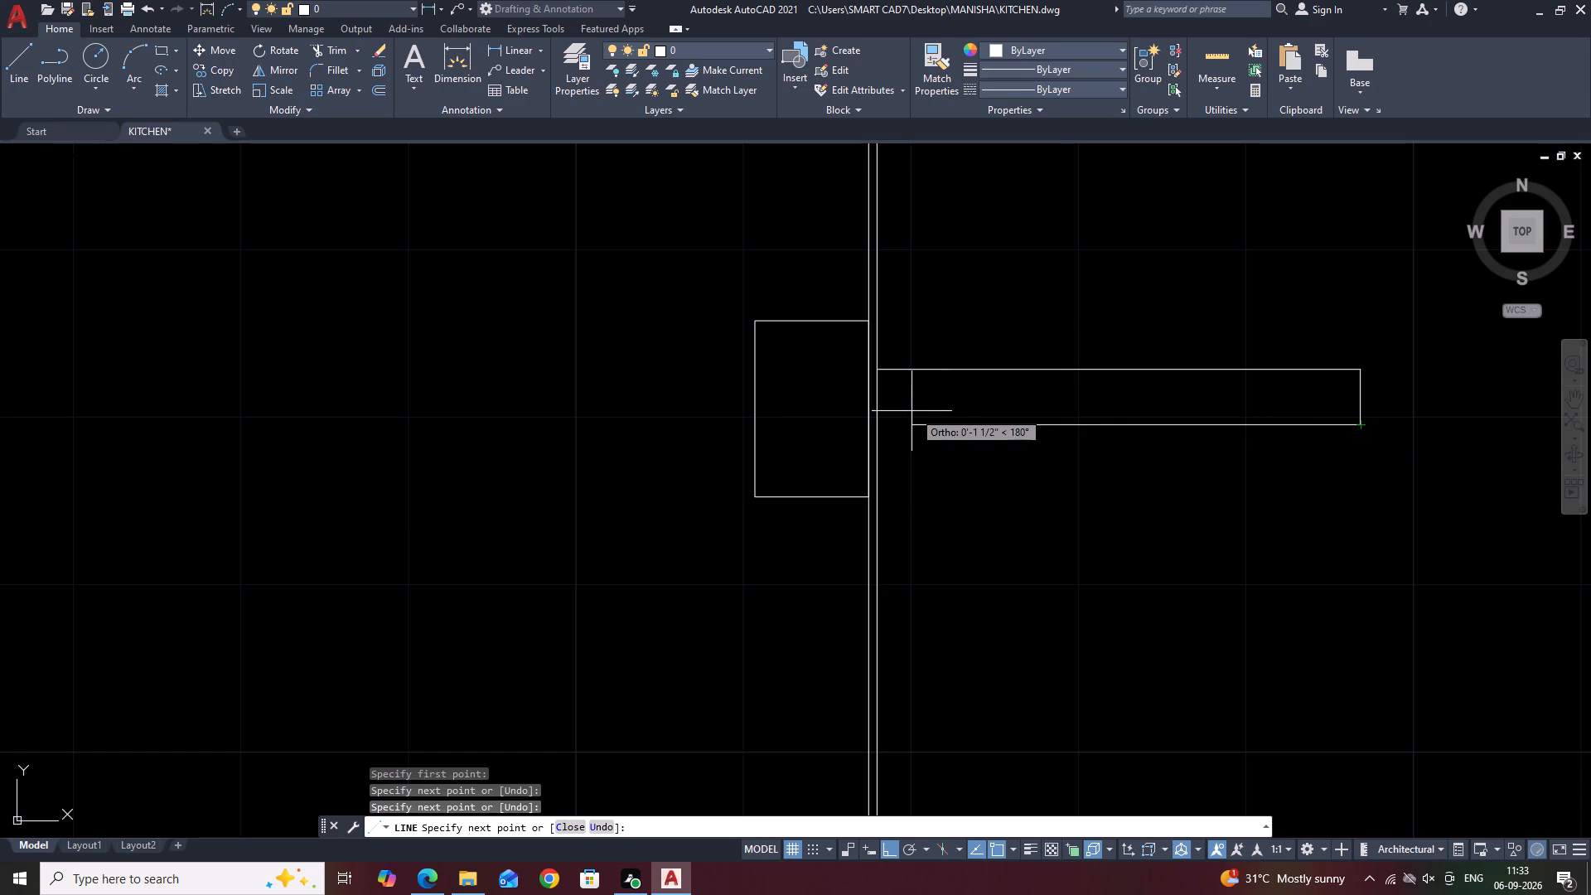
click(878, 427)
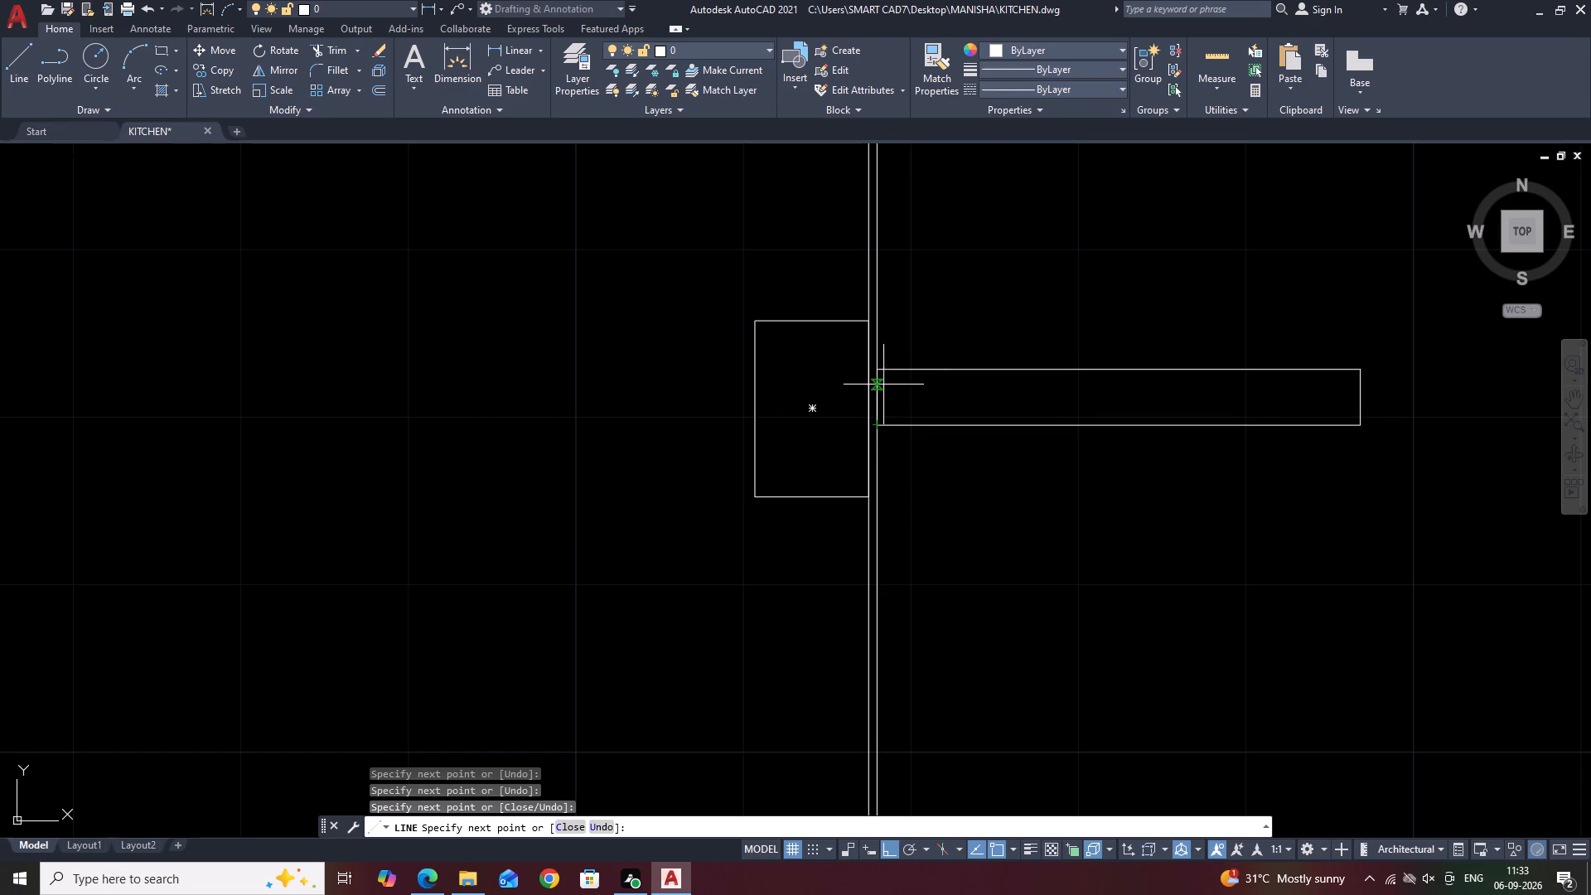
click(879, 371)
key(Escape)
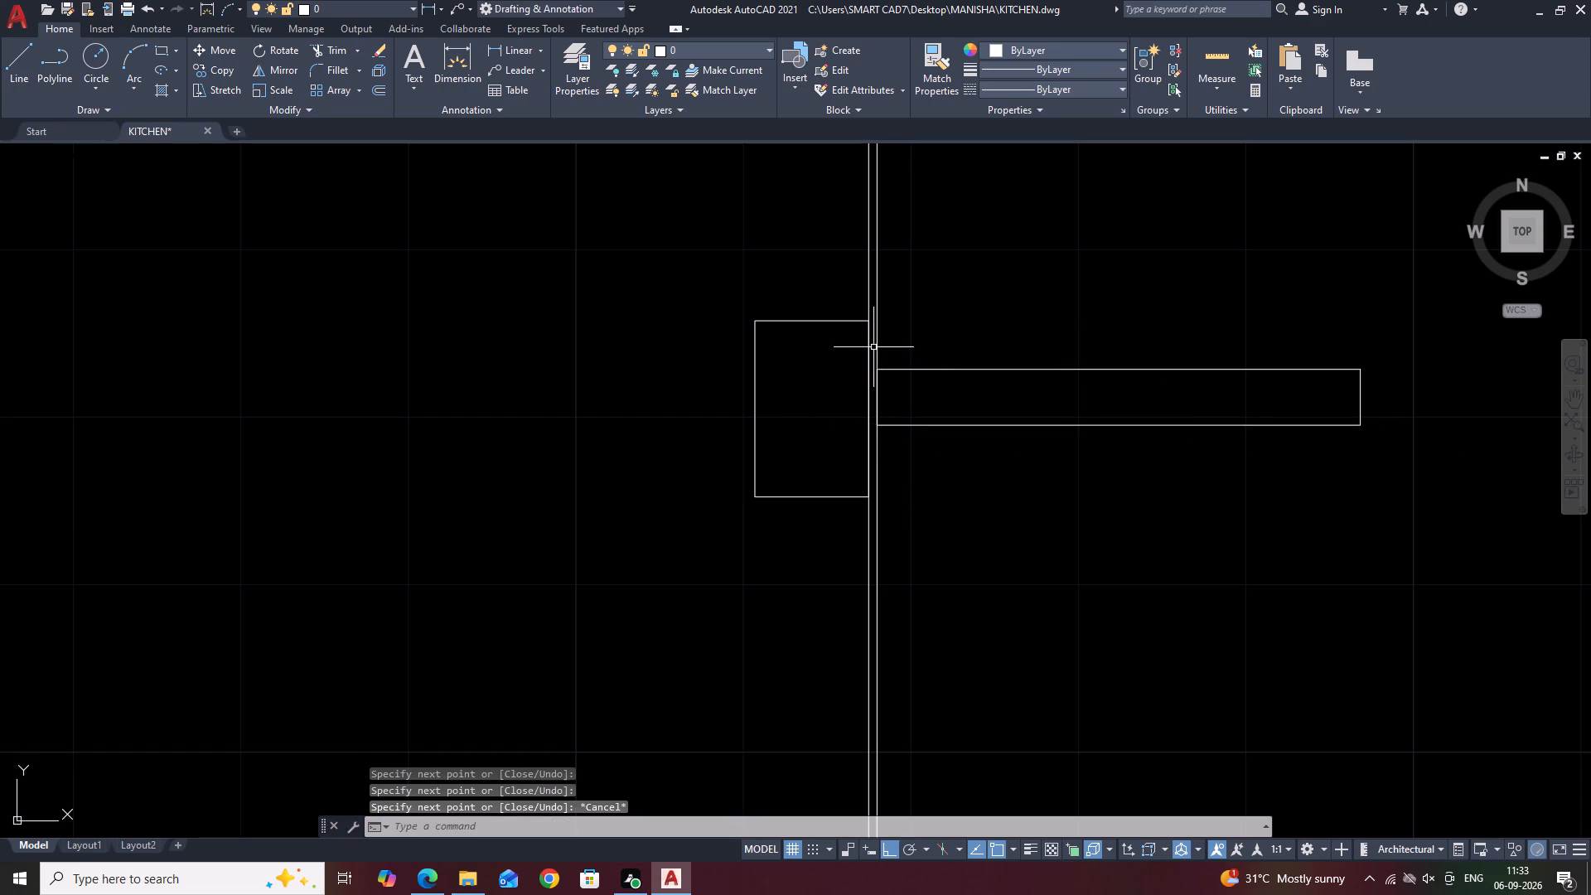
Move the four-line handle bar down along the box's right edge by half the bar's thickness.
click(873, 349)
click(1386, 472)
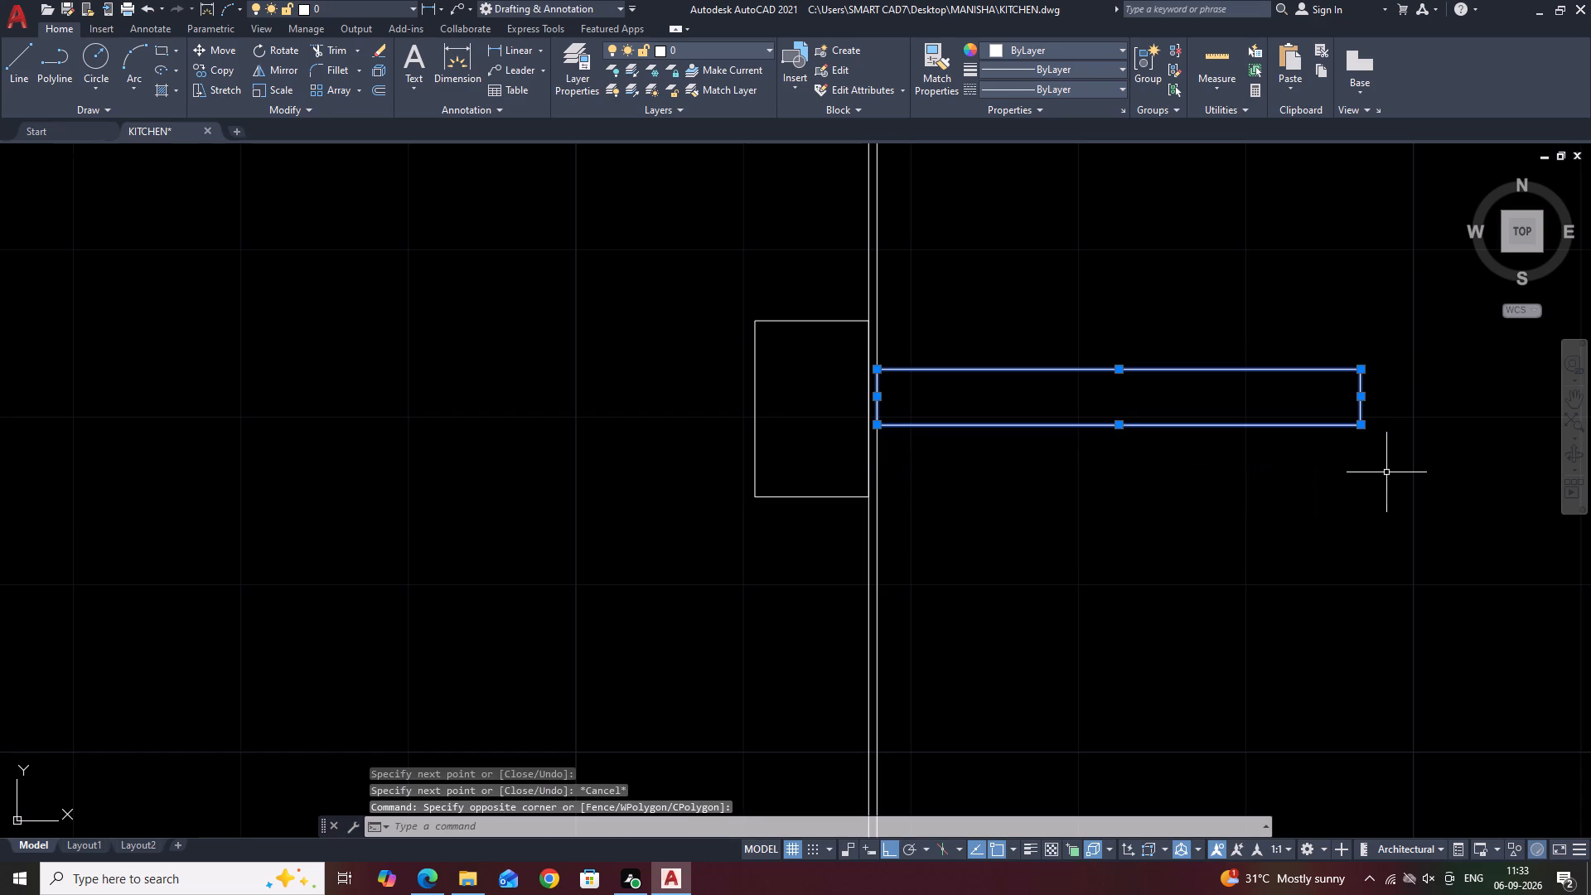
key(m)
key(space)
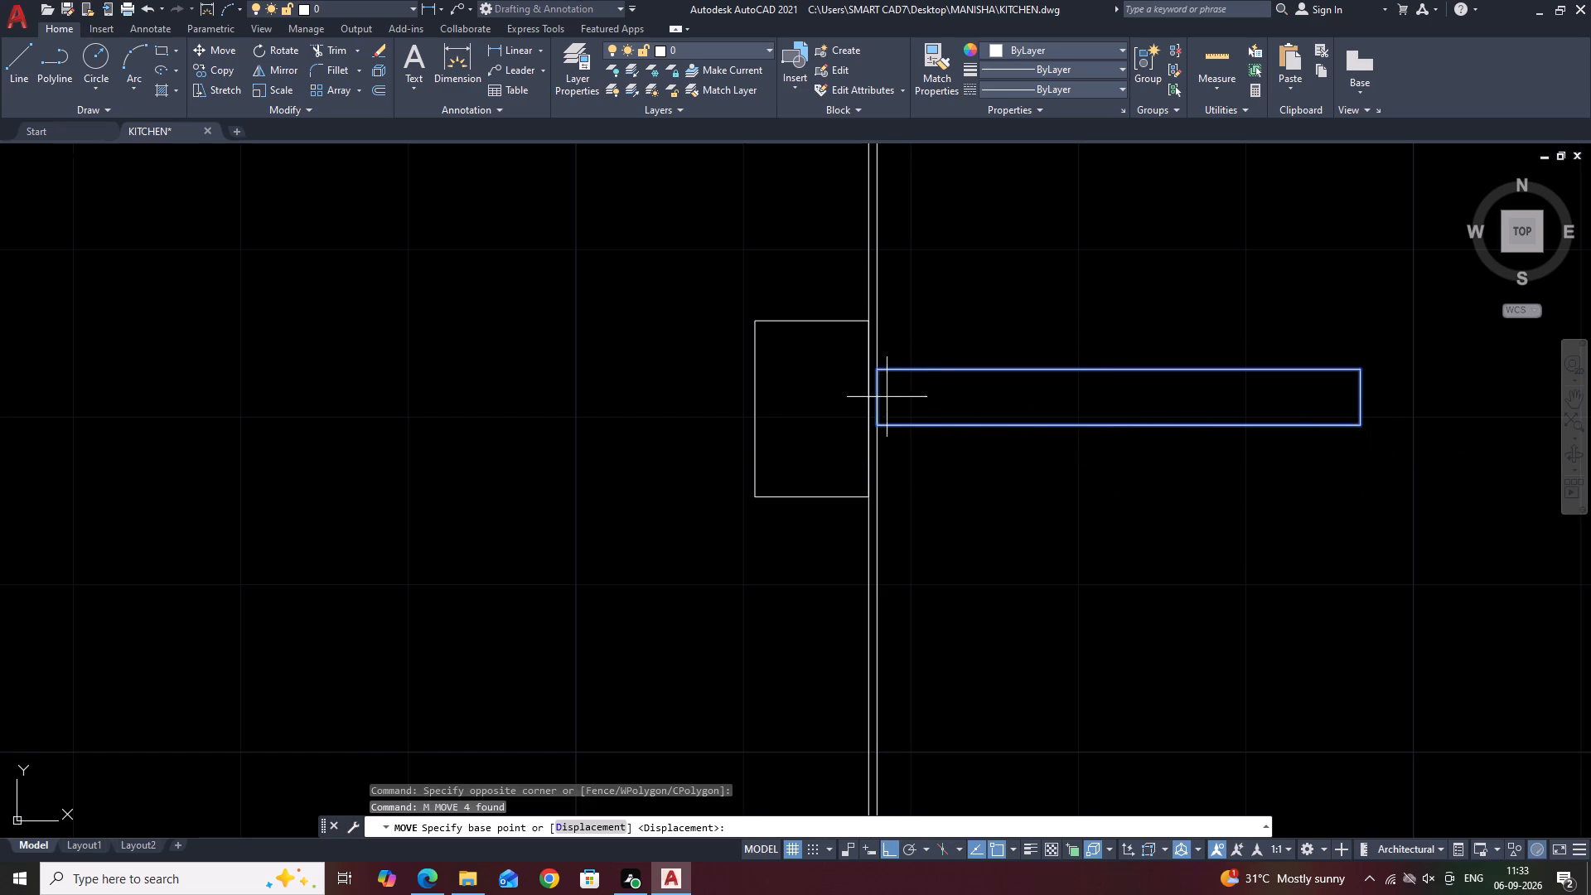
scroll(864, 394, up, 2)
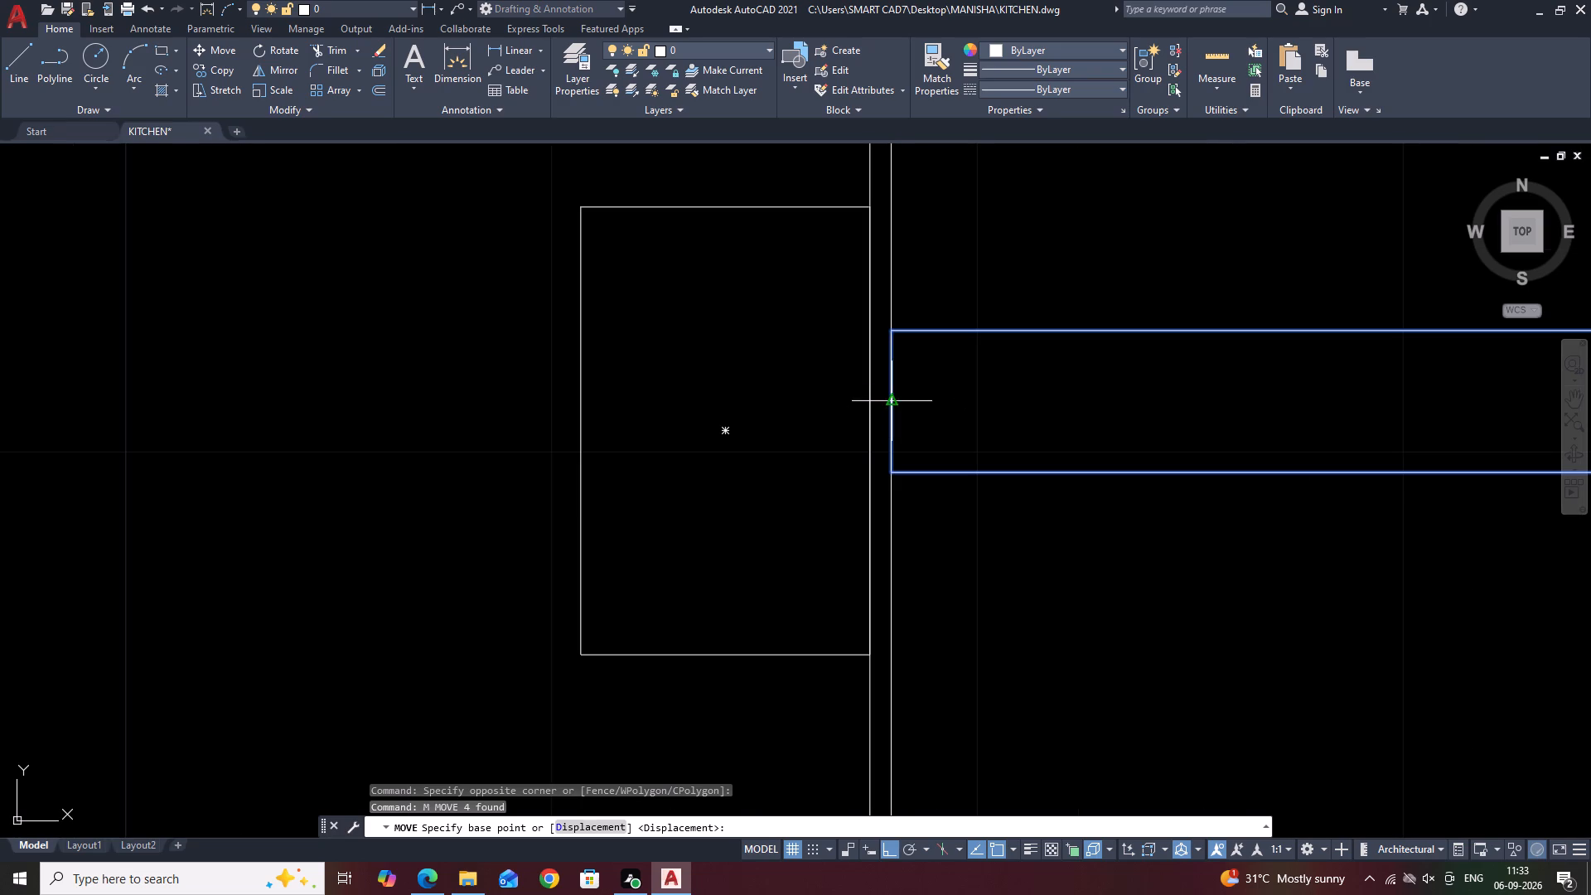
click(887, 401)
click(890, 474)
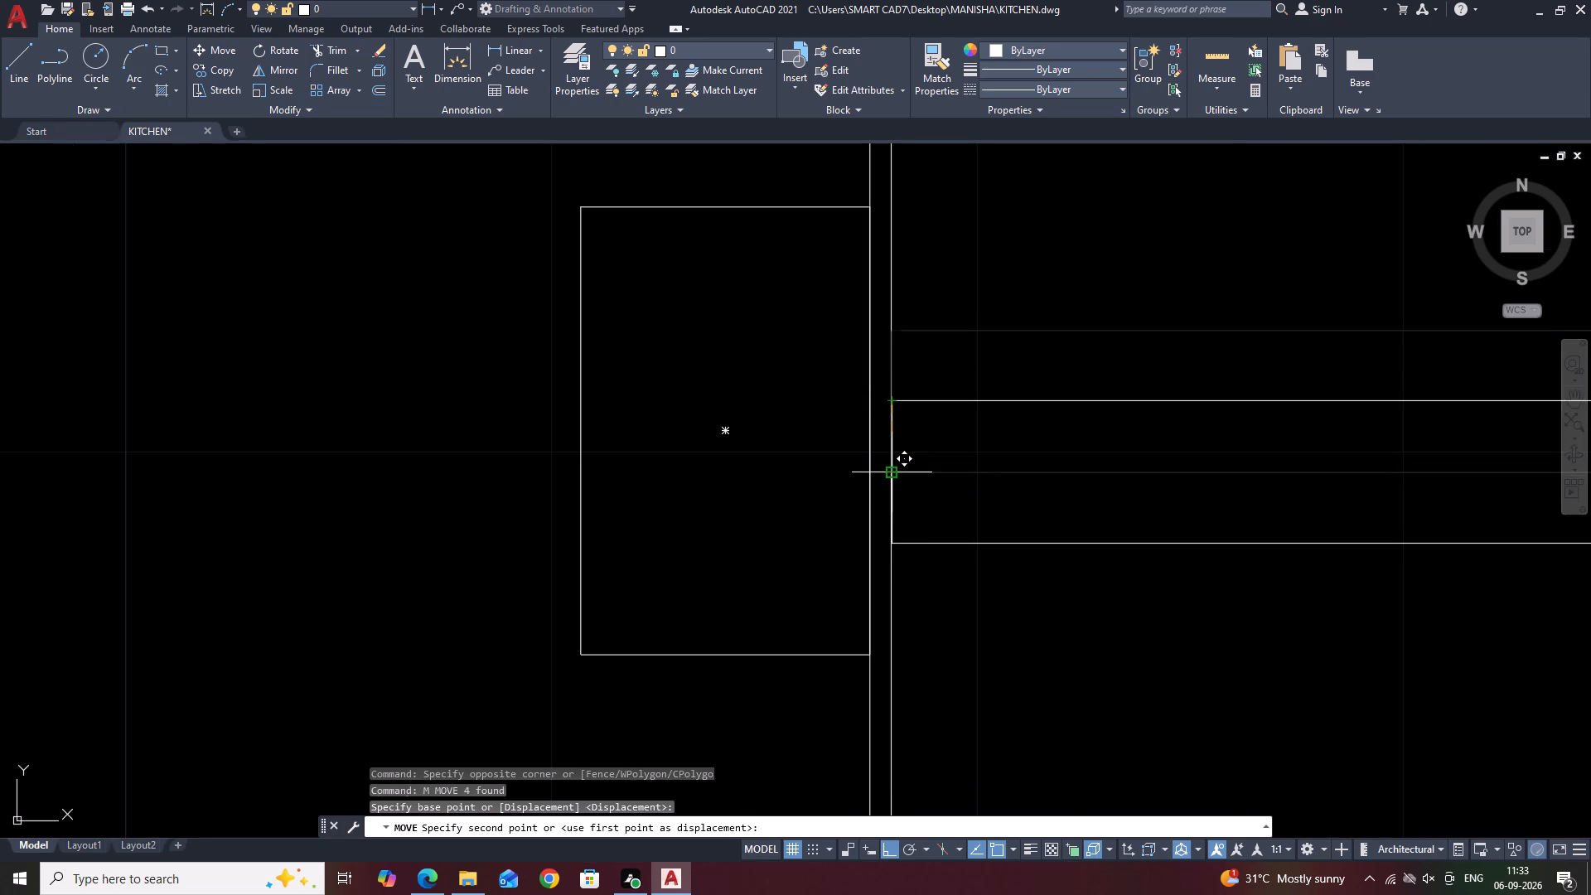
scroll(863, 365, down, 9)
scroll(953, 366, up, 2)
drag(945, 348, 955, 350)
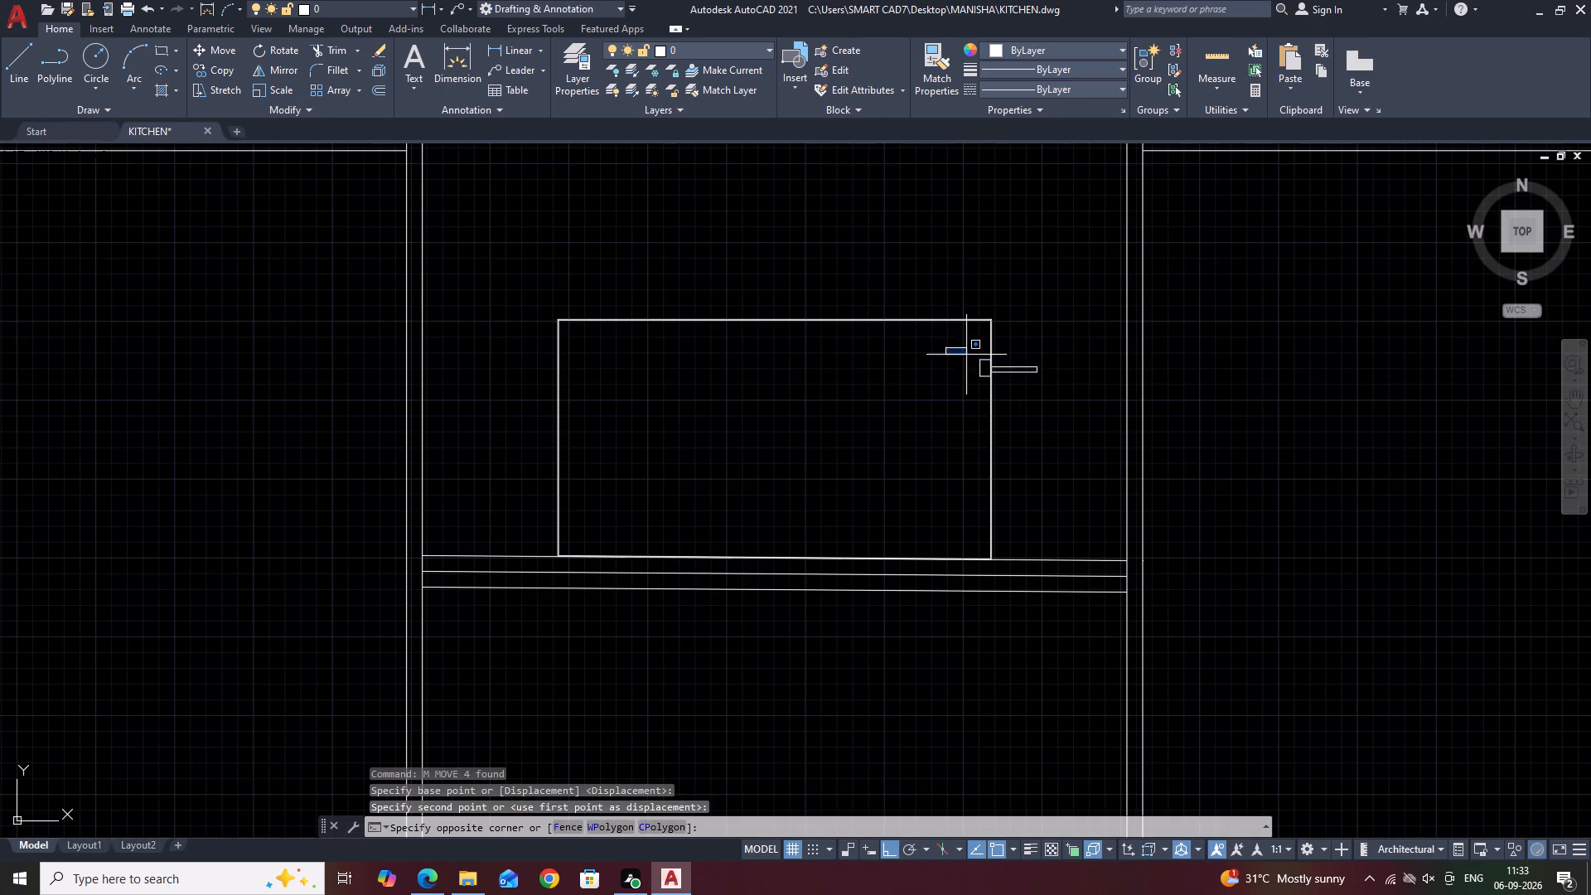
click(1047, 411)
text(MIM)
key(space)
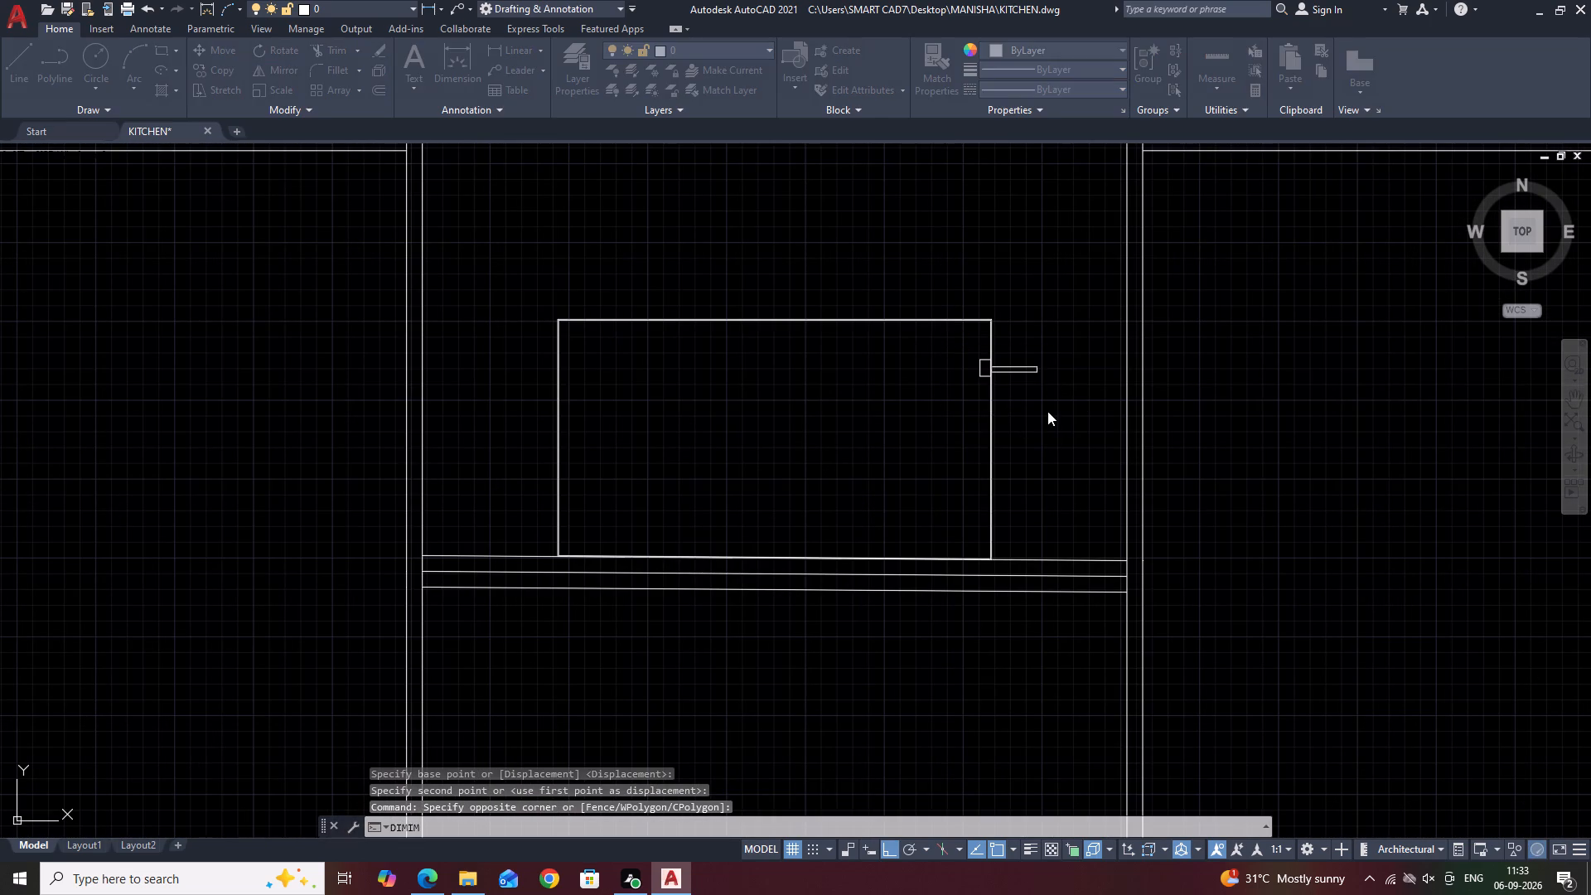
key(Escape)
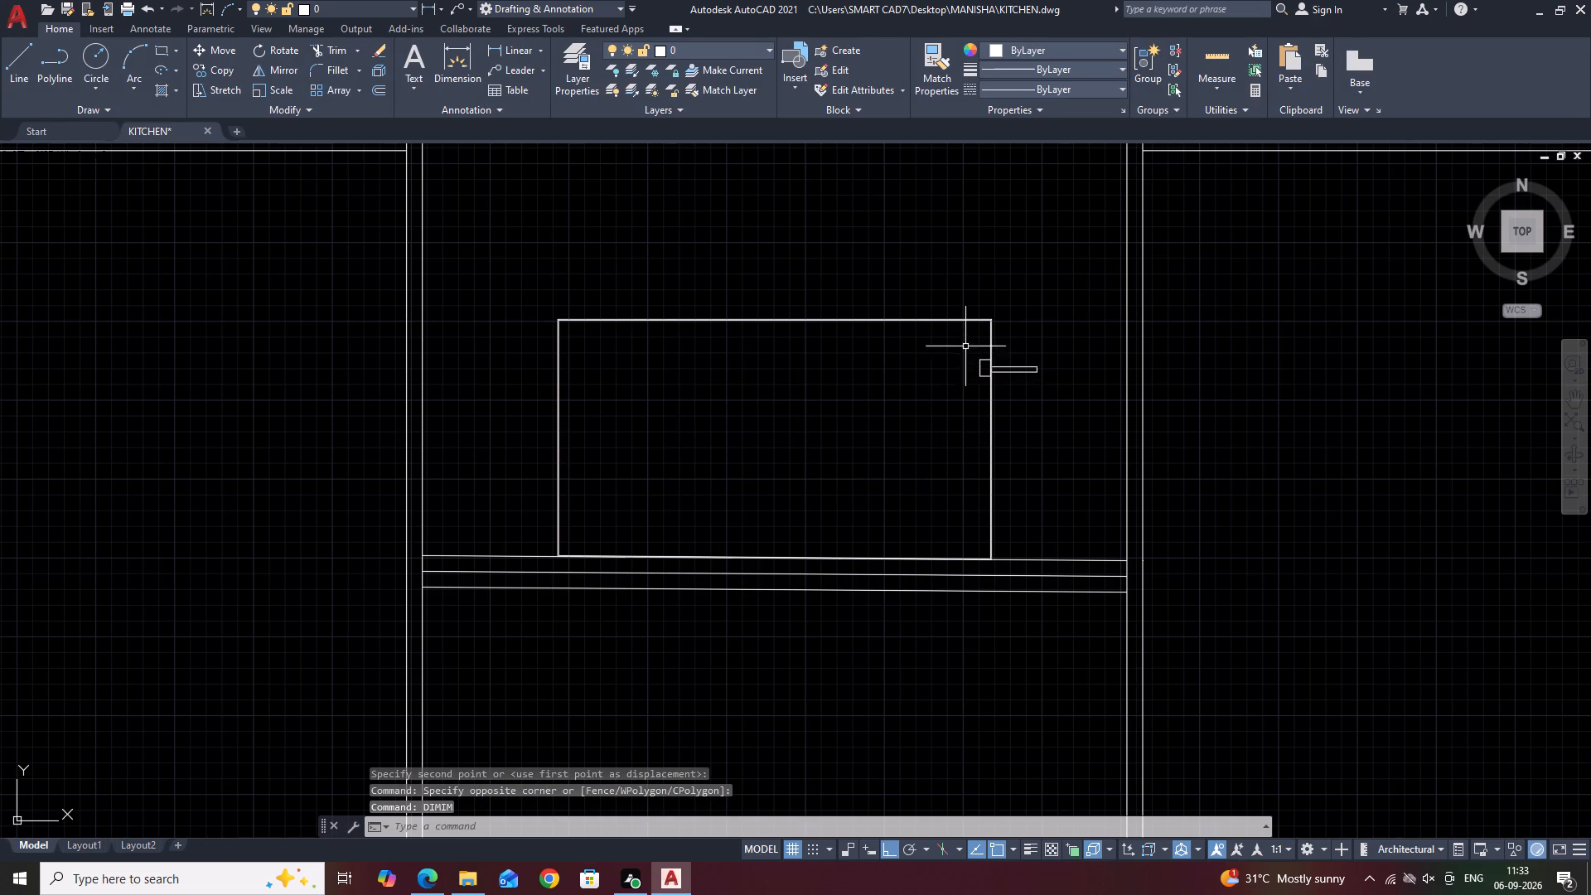
Mirror the small rectangle and handle bar to the box's left side about its vertical centreline, keeping the originals.
drag(965, 346, 979, 371)
click(1069, 433)
text(MI)
key(space)
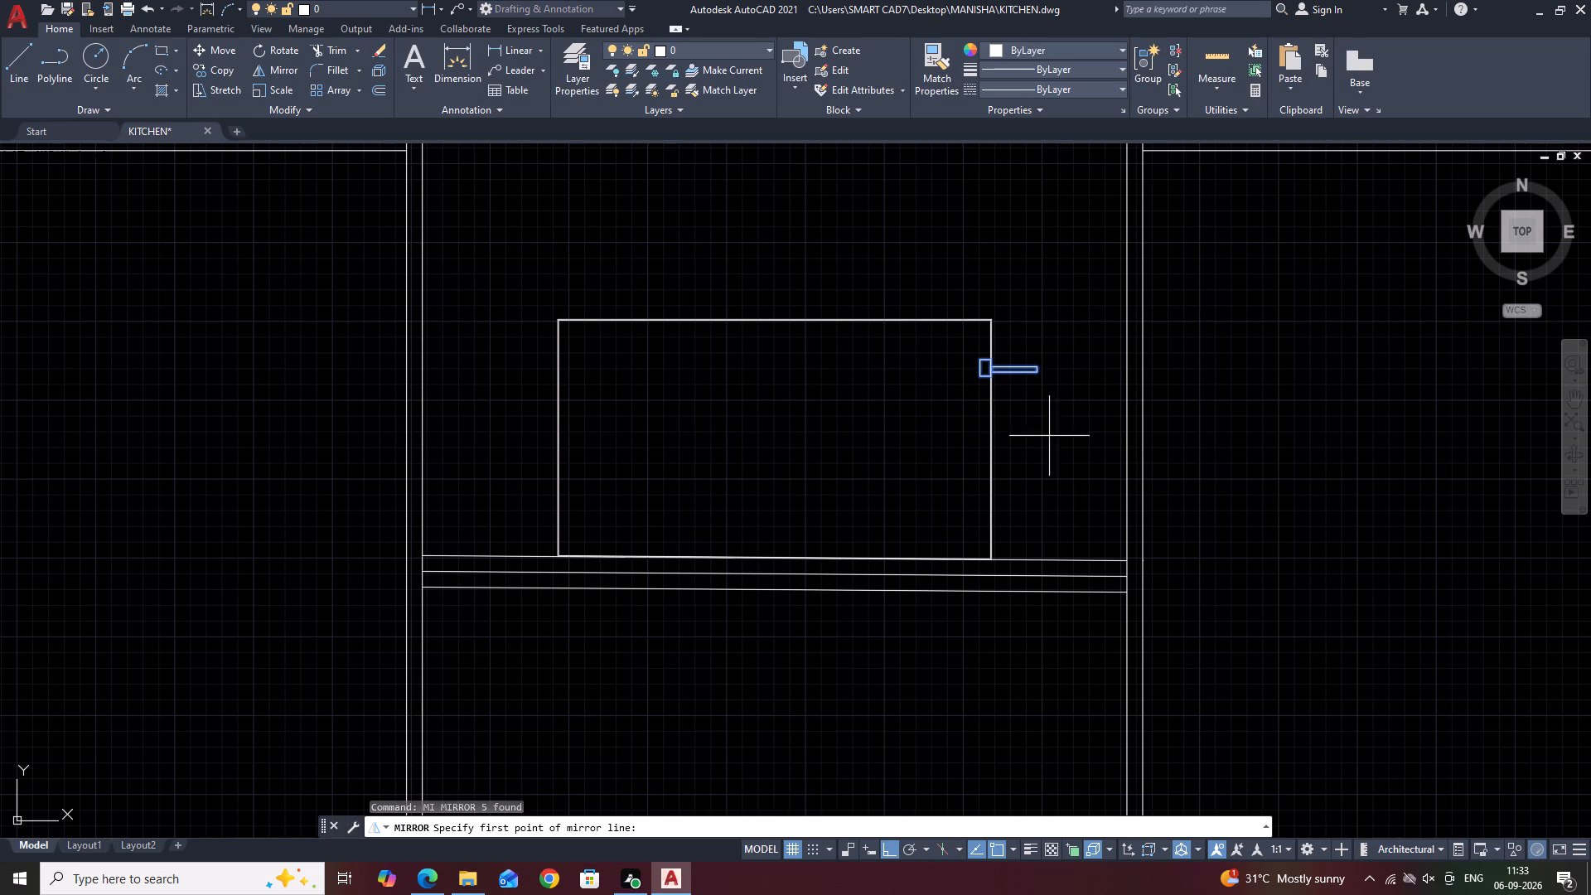
click(773, 557)
click(781, 256)
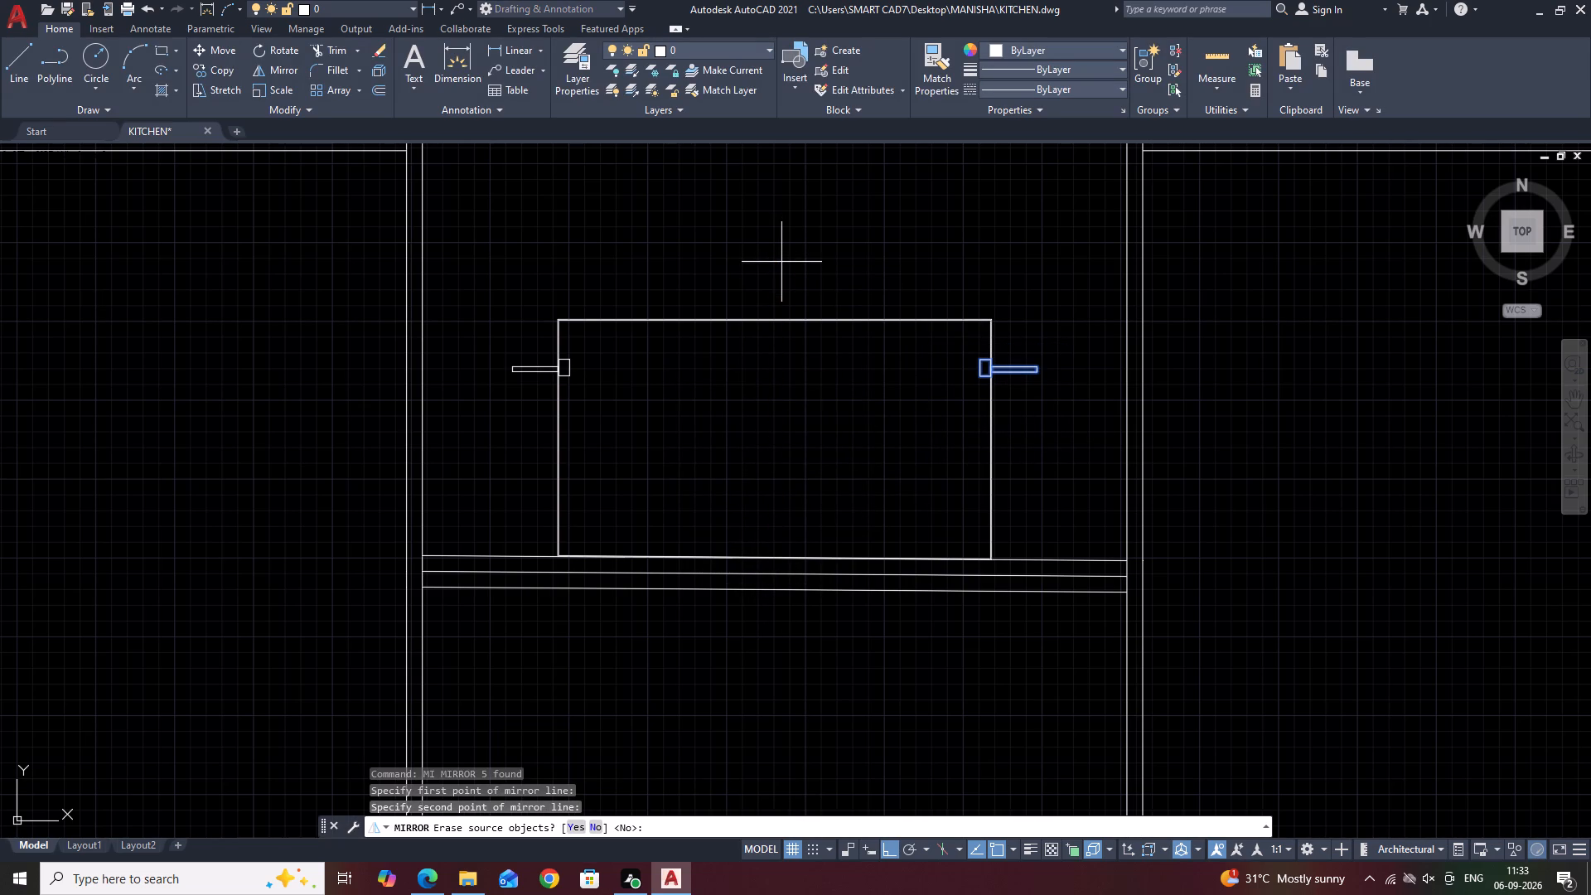
key(Return)
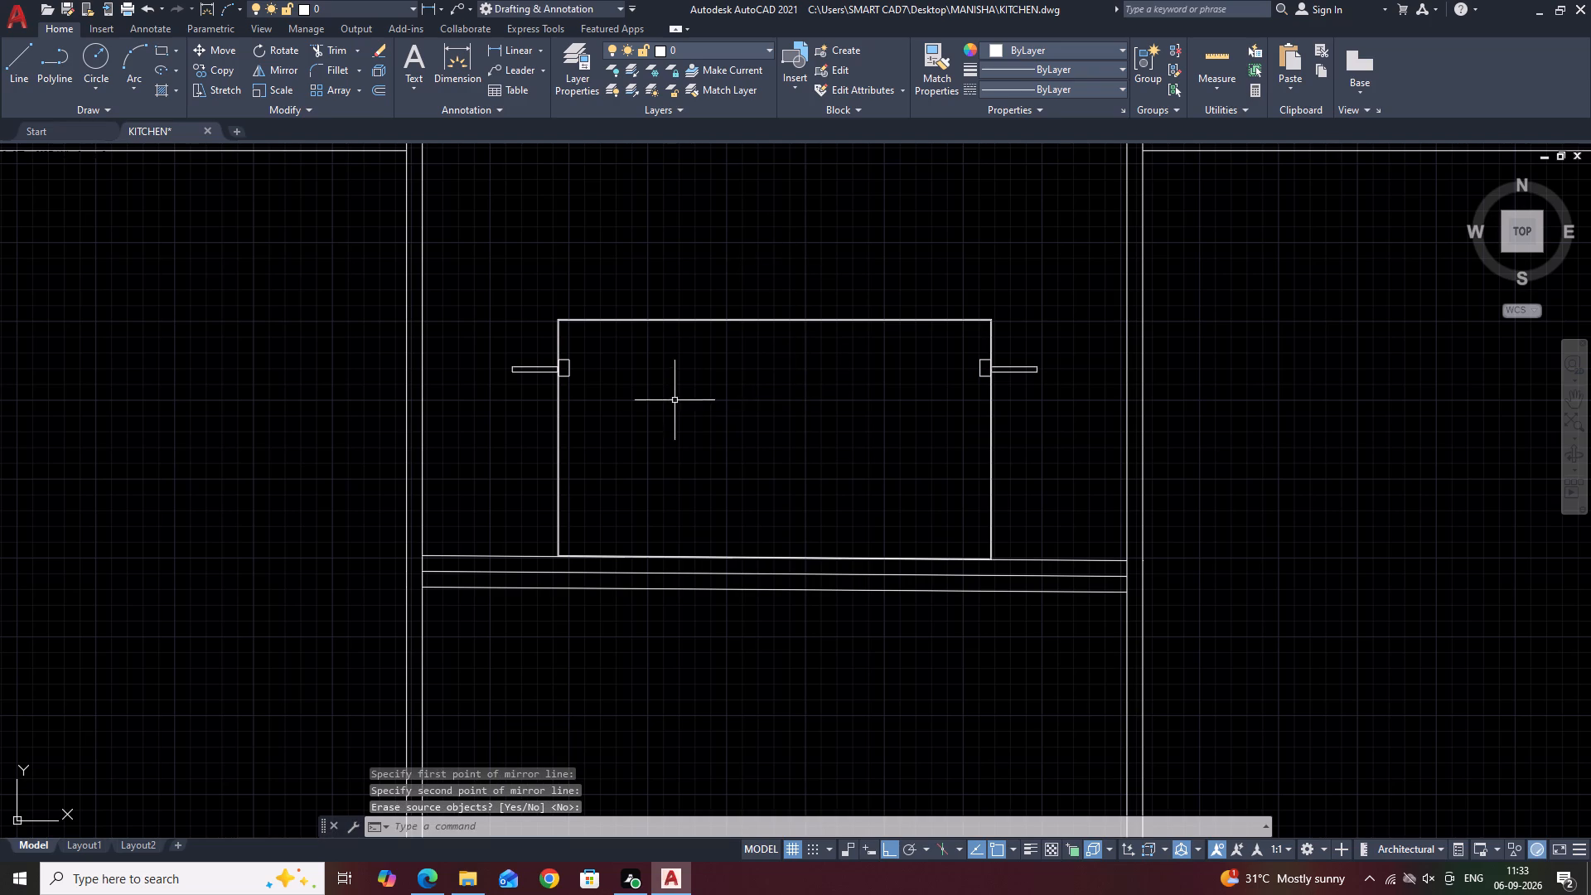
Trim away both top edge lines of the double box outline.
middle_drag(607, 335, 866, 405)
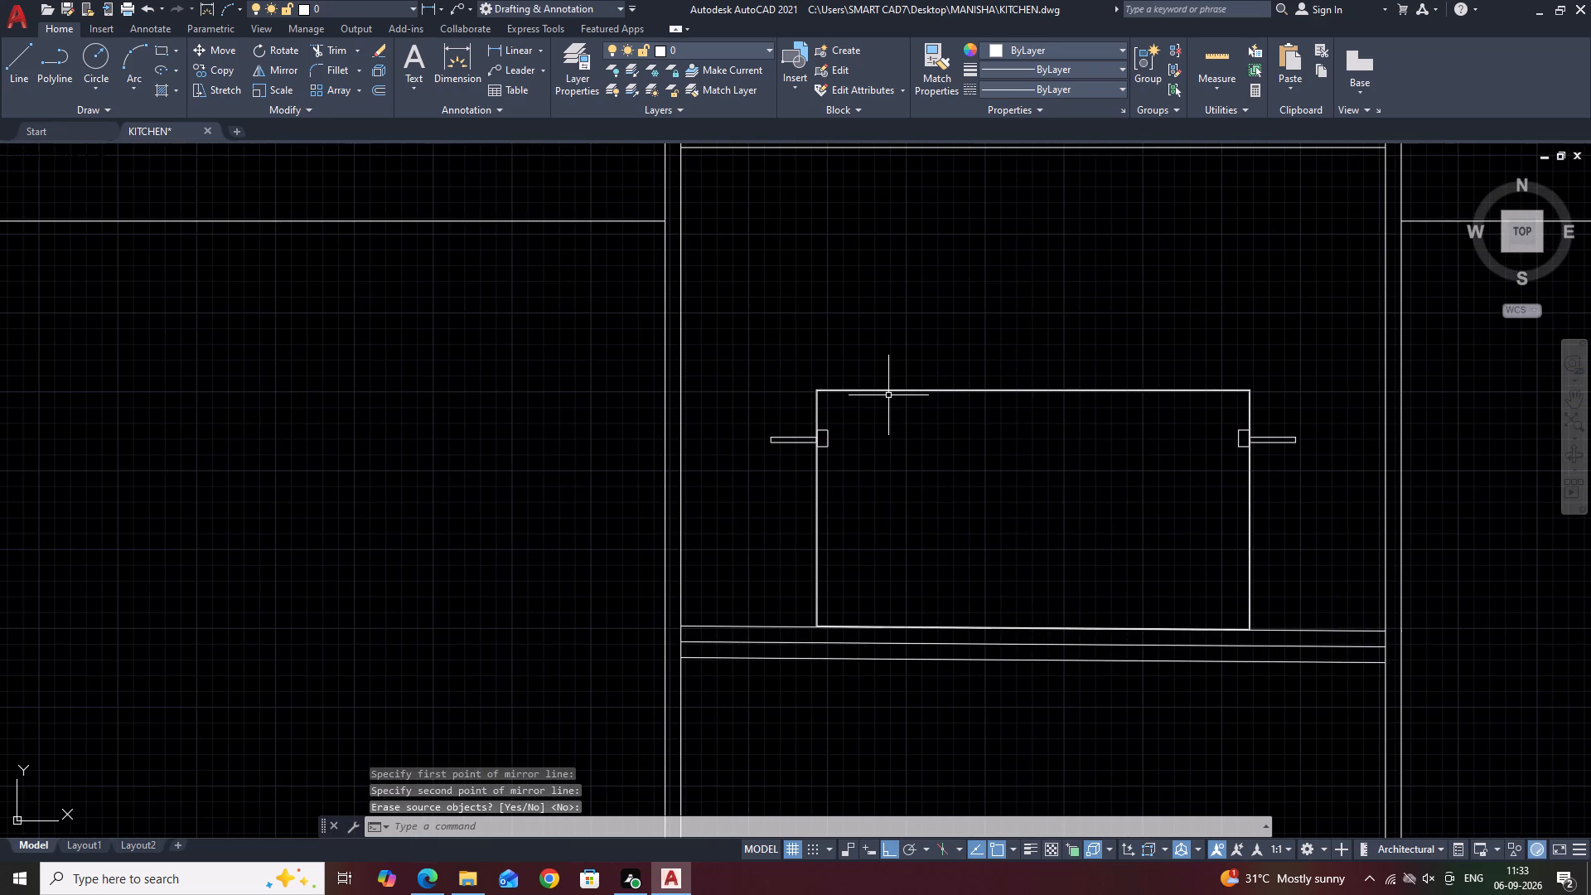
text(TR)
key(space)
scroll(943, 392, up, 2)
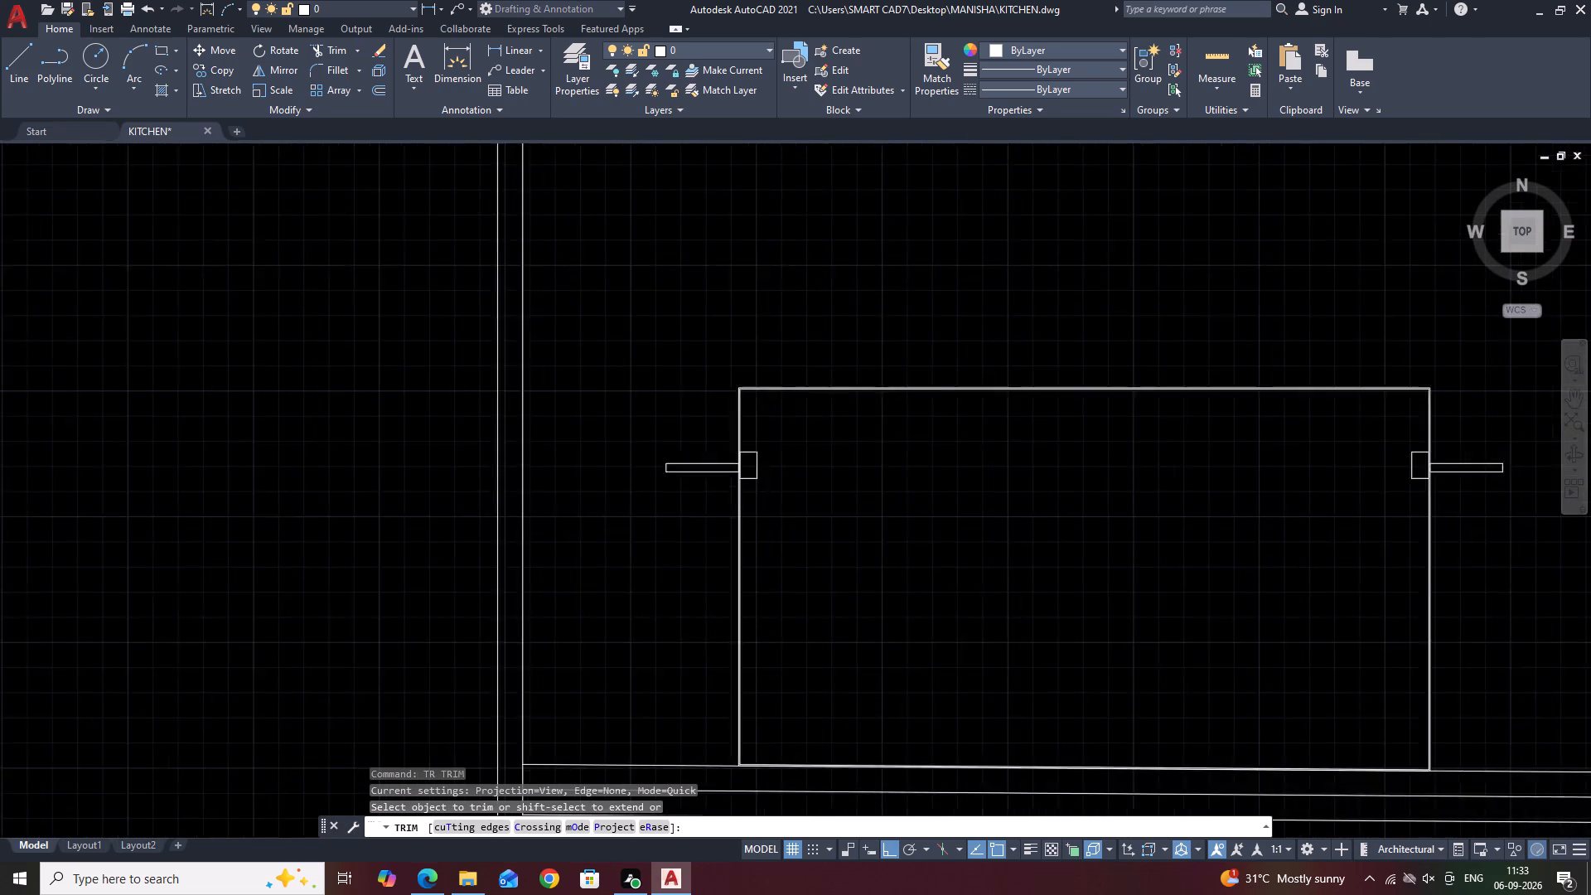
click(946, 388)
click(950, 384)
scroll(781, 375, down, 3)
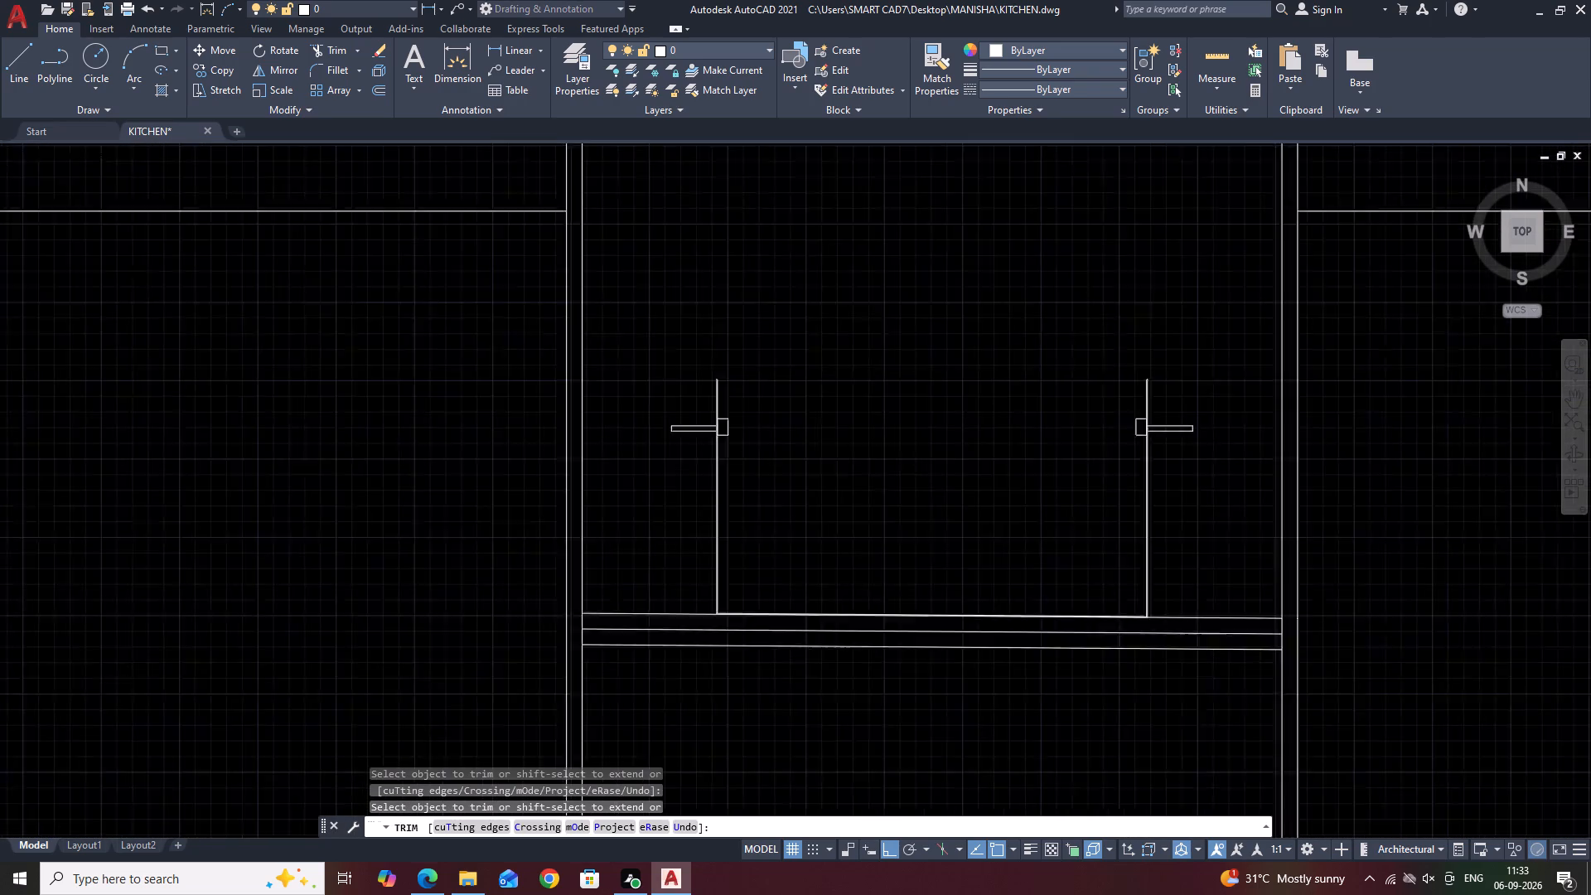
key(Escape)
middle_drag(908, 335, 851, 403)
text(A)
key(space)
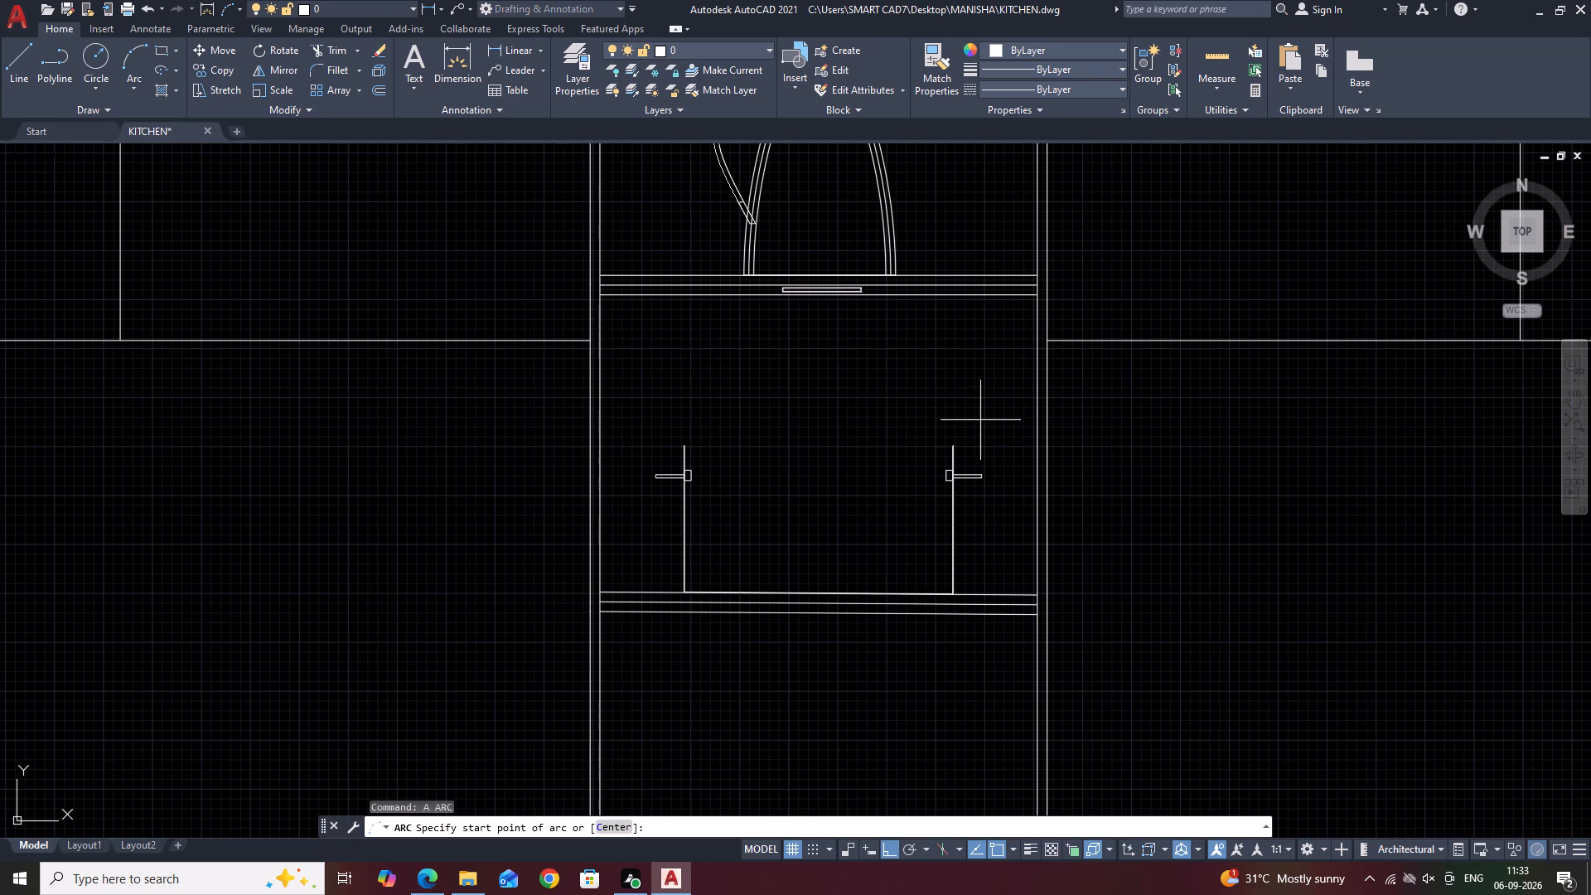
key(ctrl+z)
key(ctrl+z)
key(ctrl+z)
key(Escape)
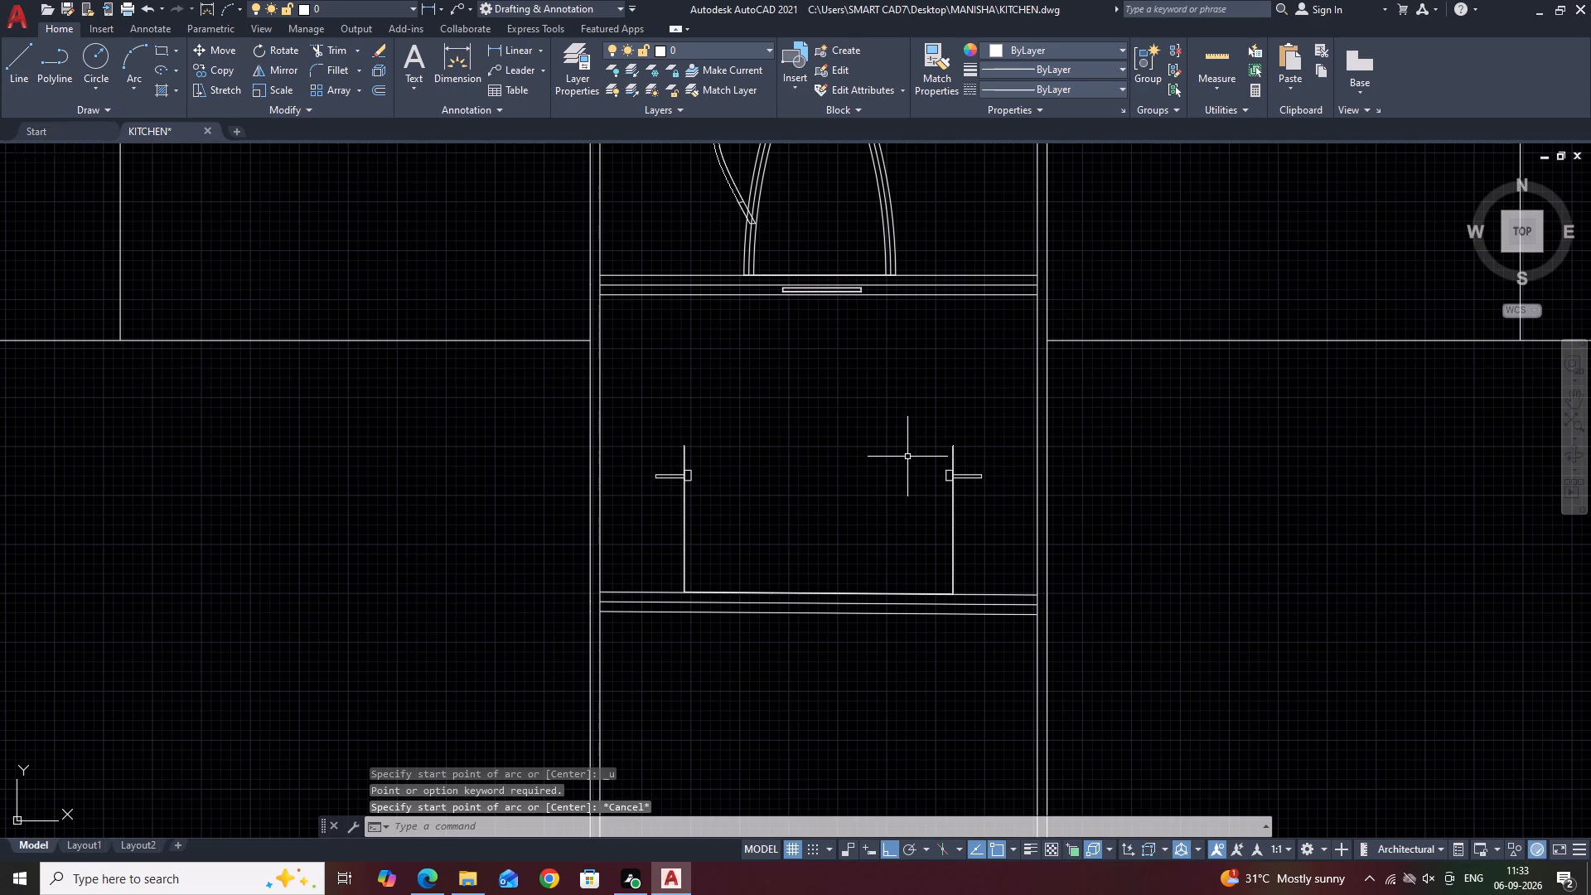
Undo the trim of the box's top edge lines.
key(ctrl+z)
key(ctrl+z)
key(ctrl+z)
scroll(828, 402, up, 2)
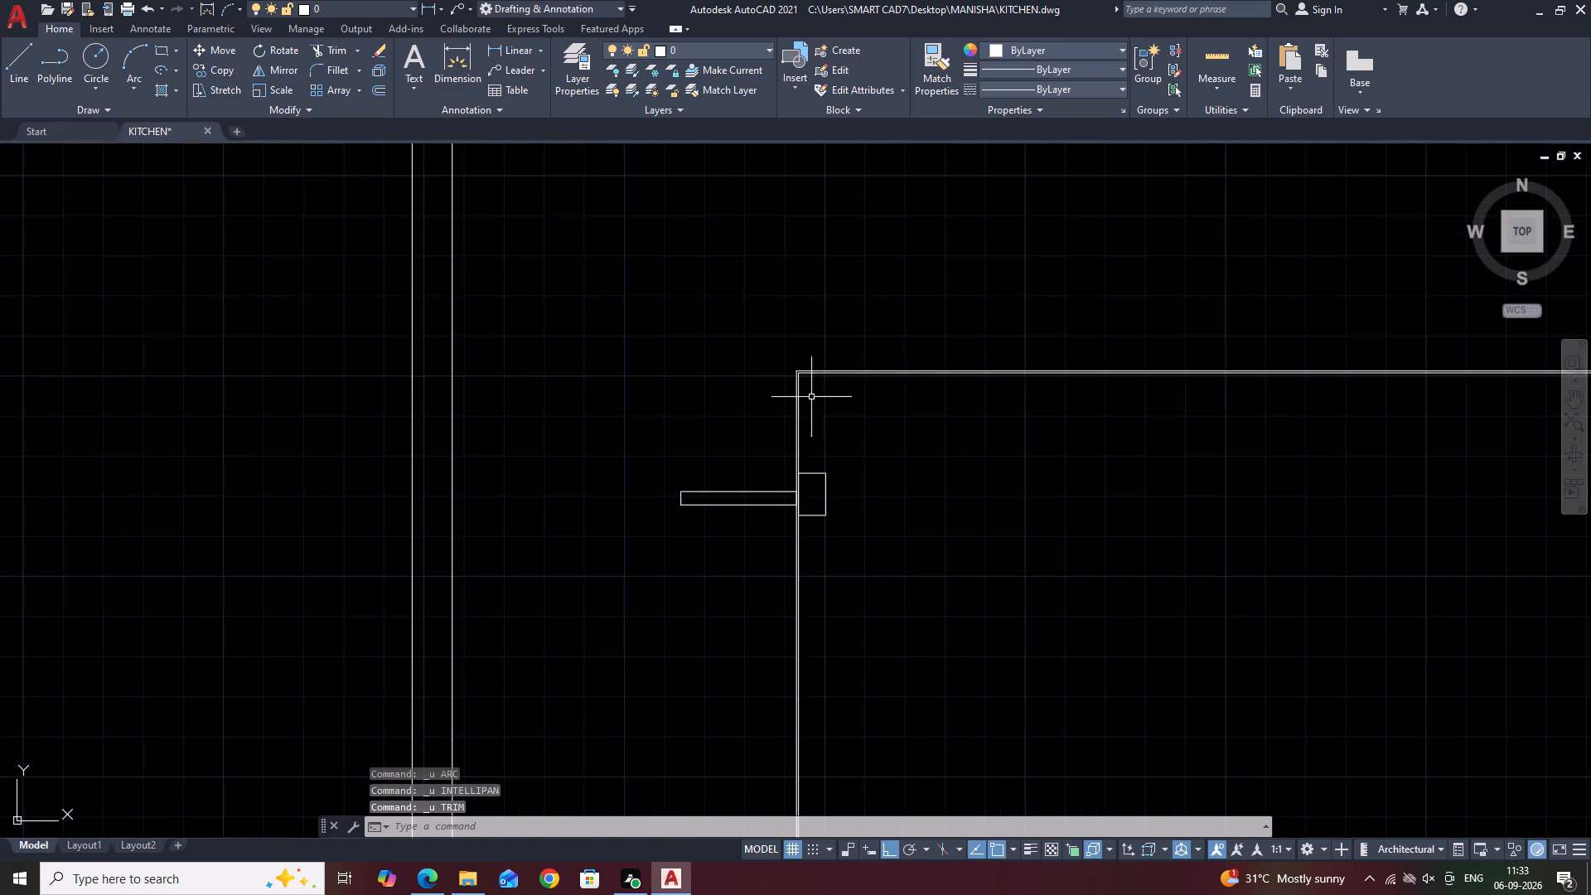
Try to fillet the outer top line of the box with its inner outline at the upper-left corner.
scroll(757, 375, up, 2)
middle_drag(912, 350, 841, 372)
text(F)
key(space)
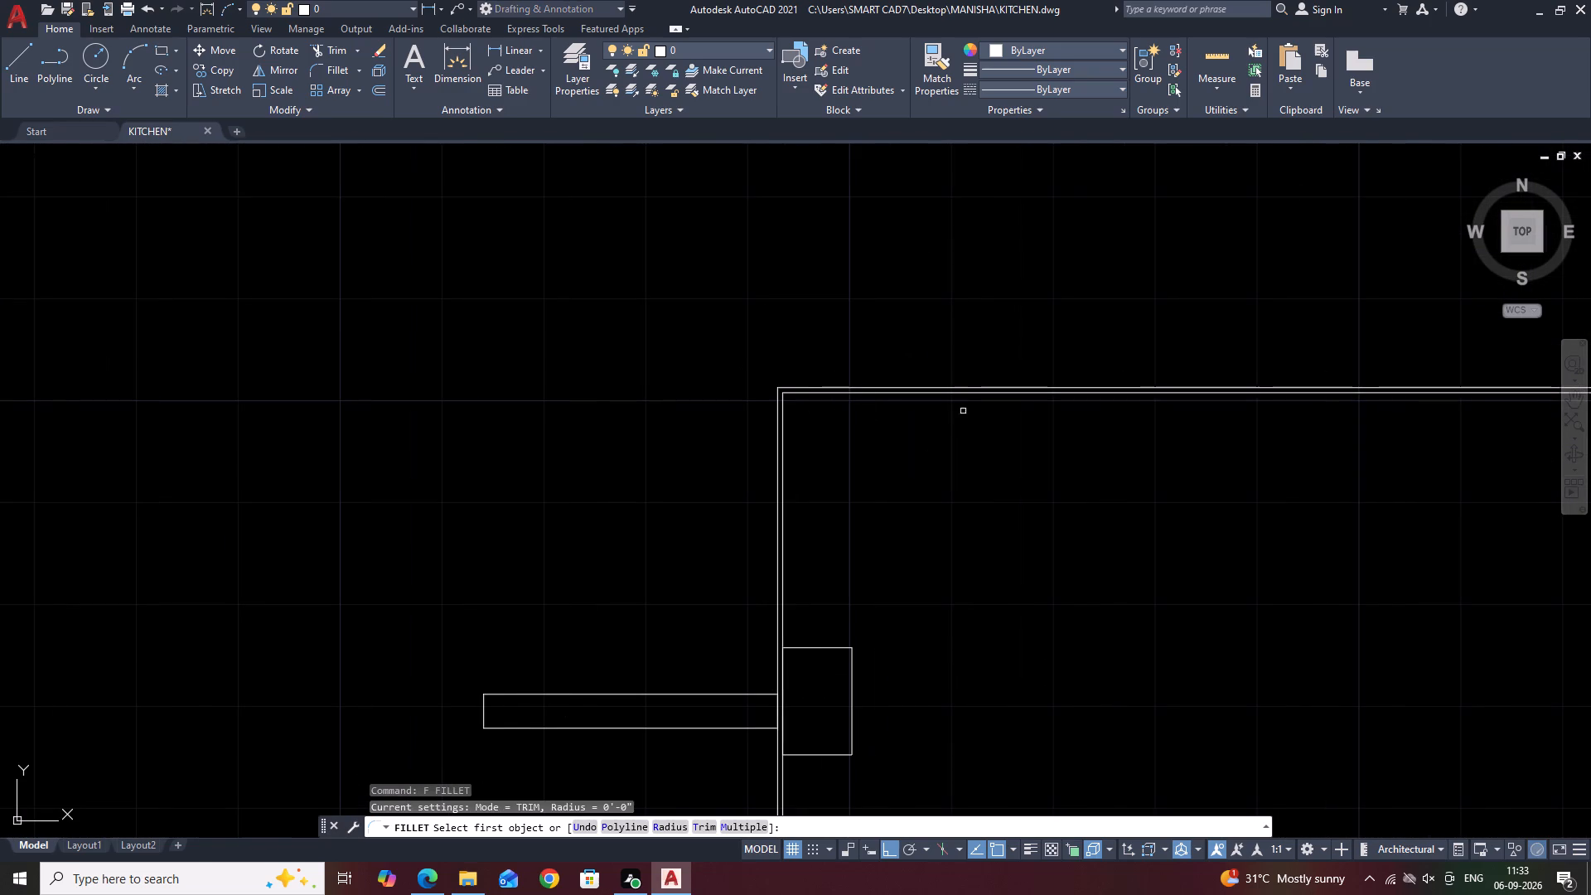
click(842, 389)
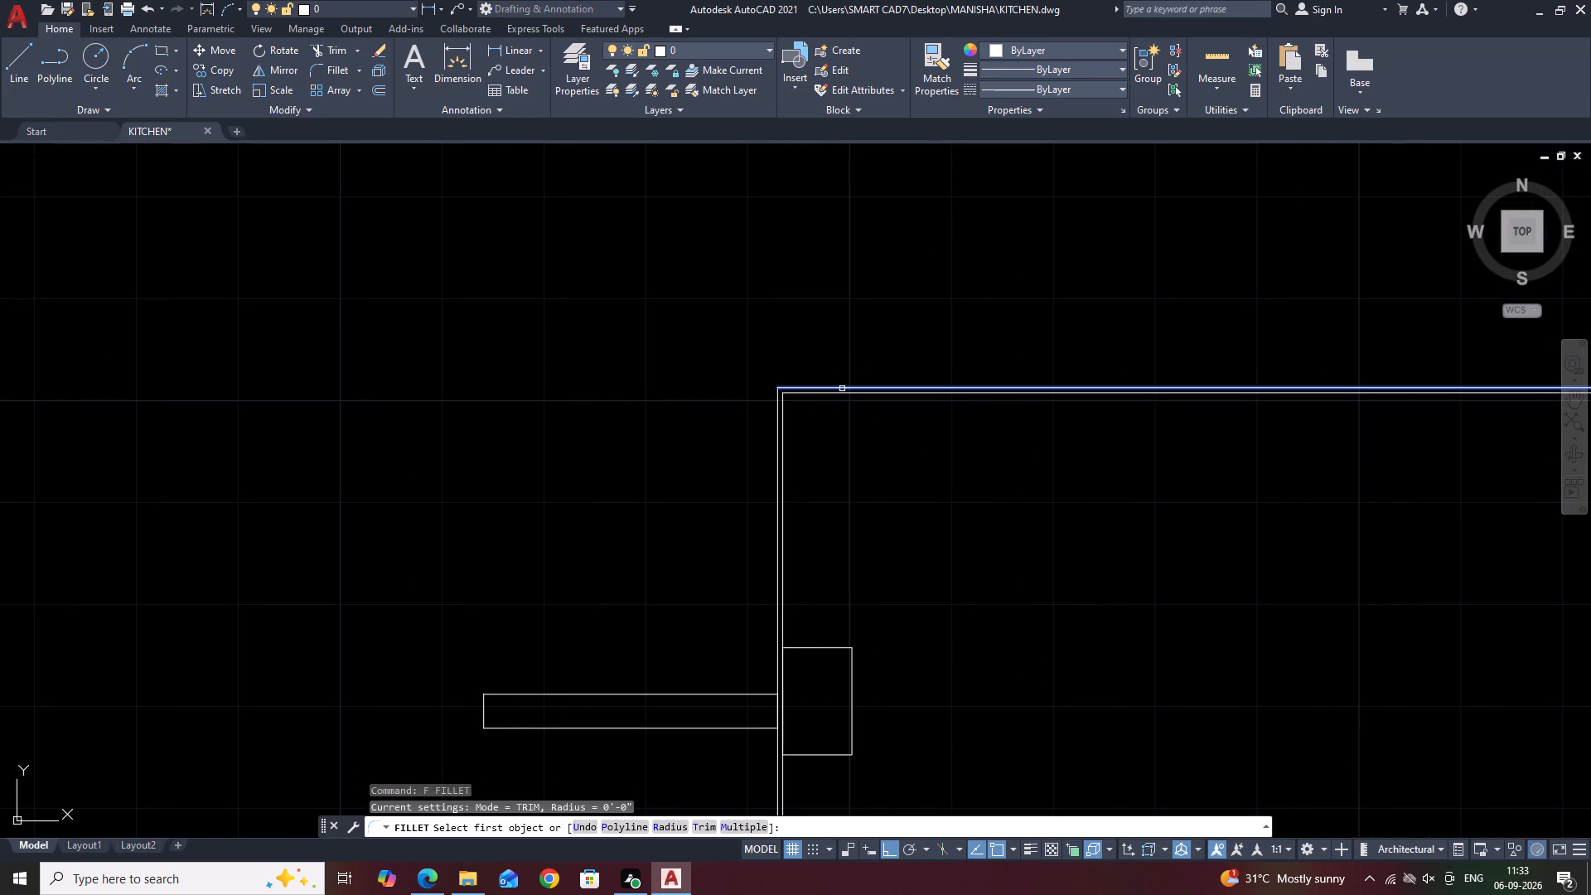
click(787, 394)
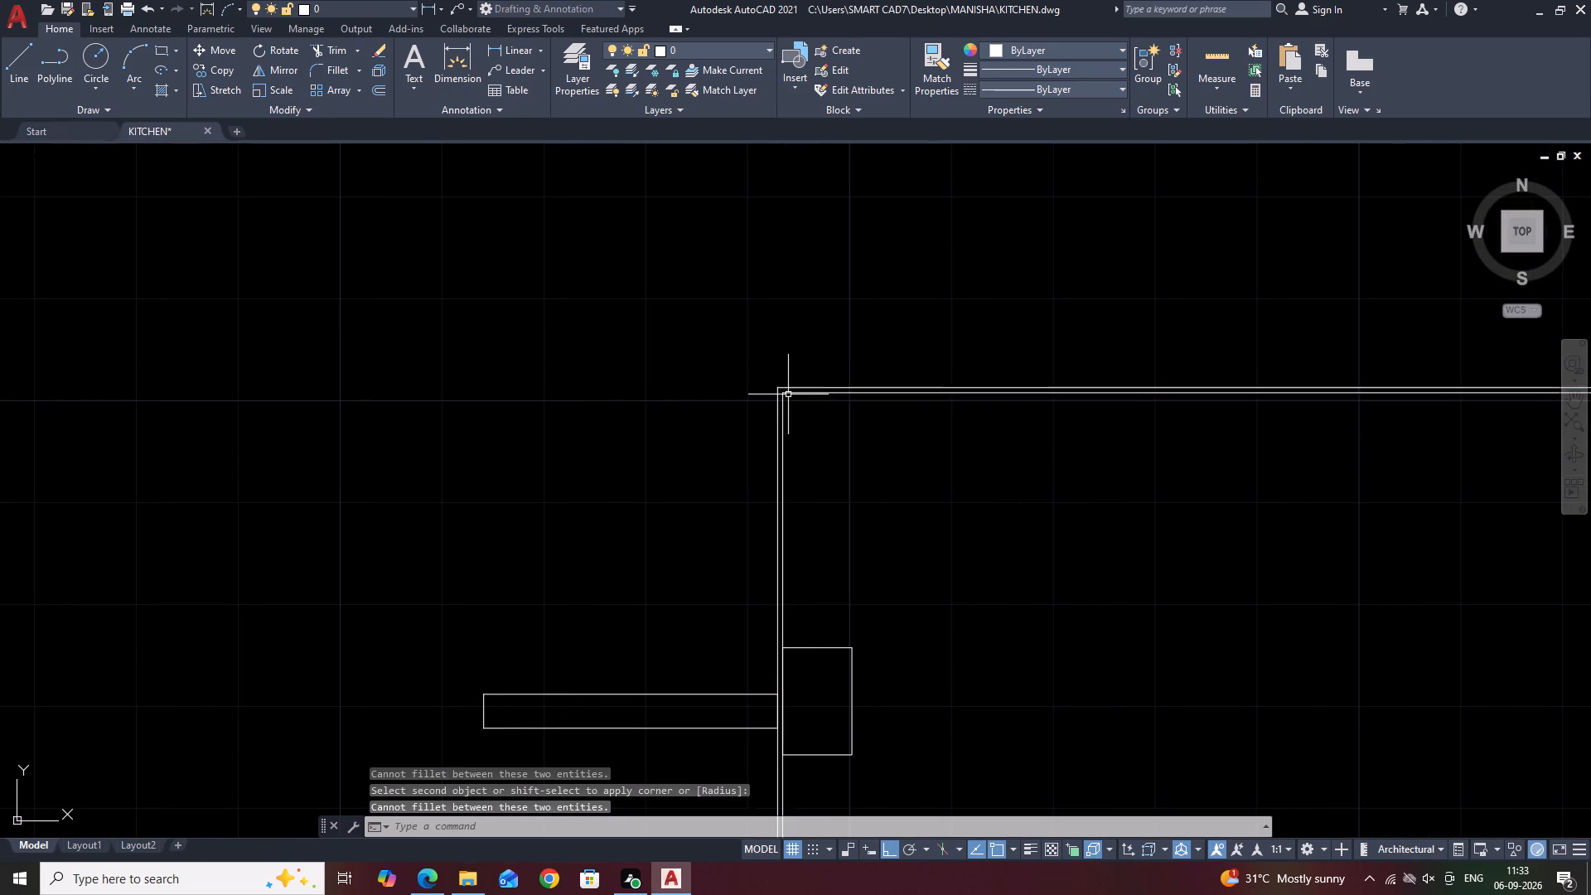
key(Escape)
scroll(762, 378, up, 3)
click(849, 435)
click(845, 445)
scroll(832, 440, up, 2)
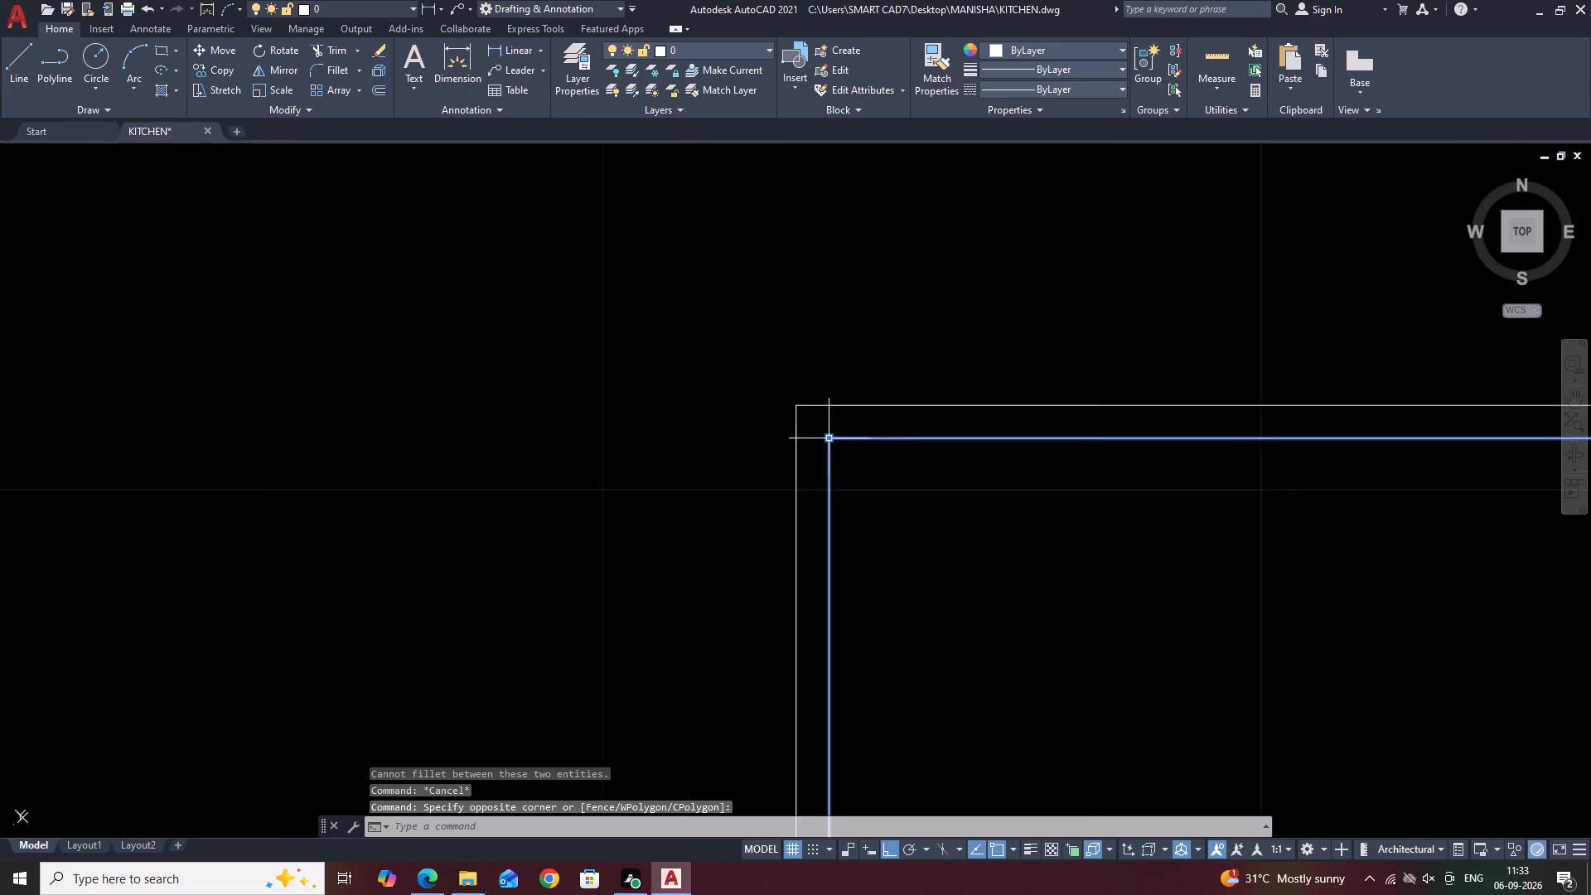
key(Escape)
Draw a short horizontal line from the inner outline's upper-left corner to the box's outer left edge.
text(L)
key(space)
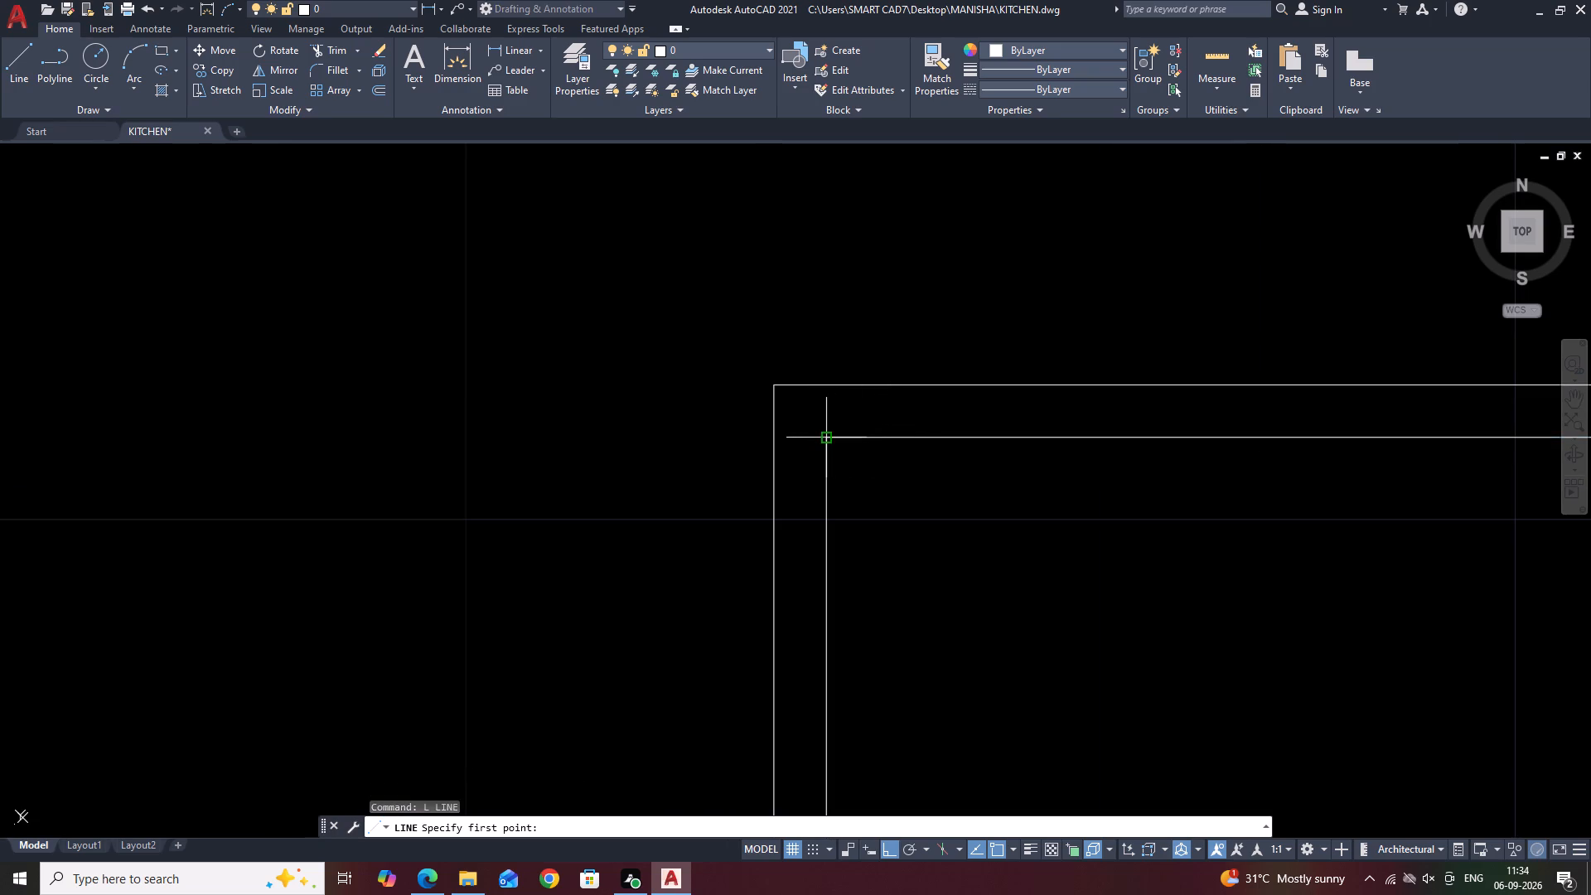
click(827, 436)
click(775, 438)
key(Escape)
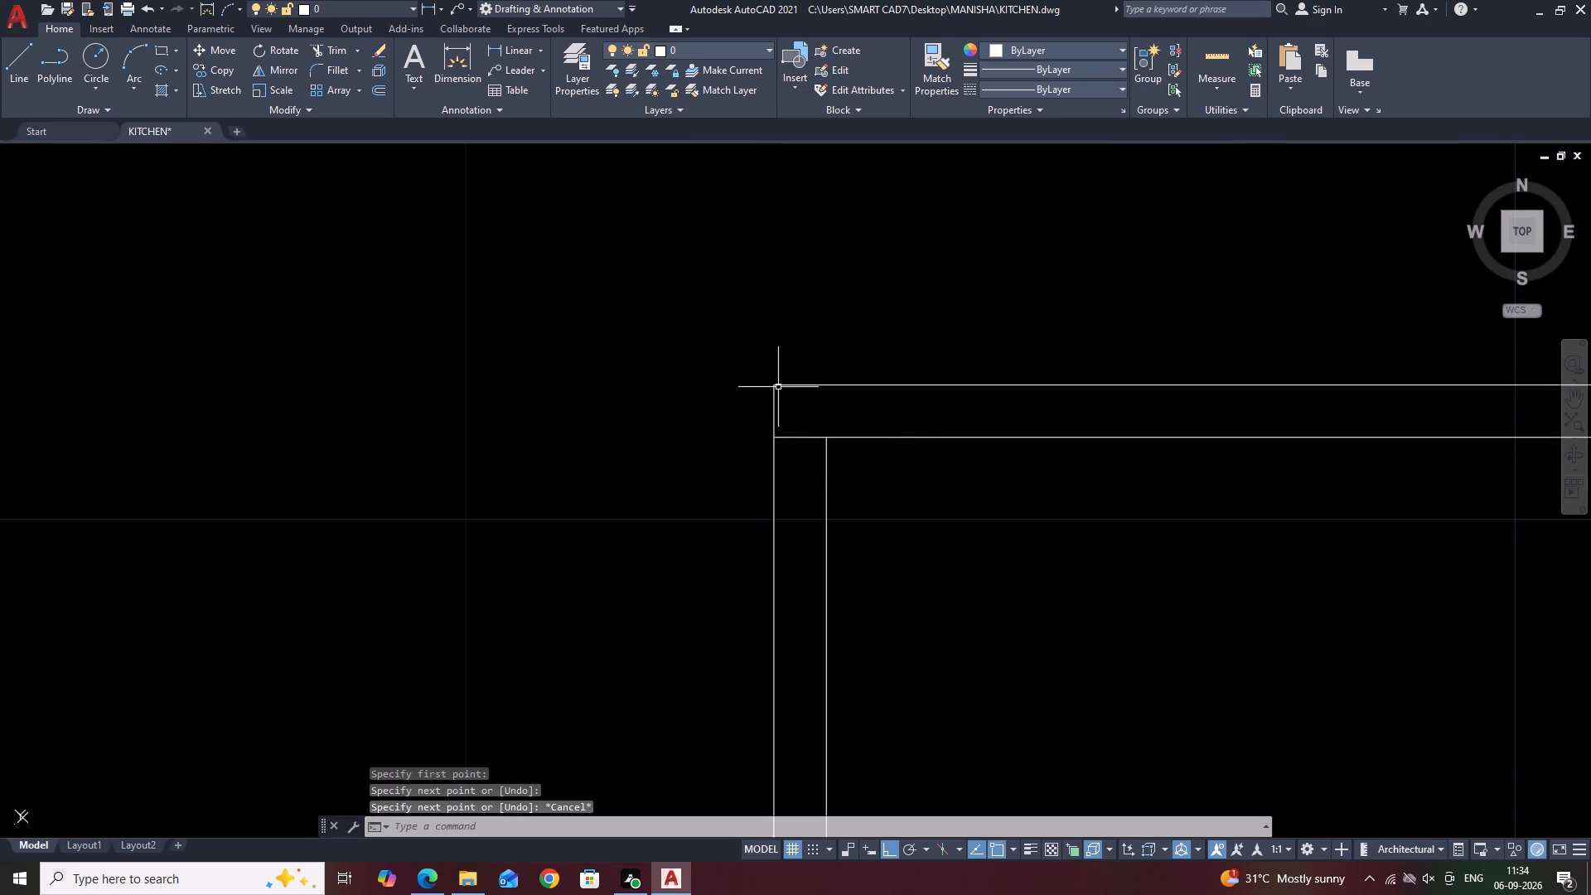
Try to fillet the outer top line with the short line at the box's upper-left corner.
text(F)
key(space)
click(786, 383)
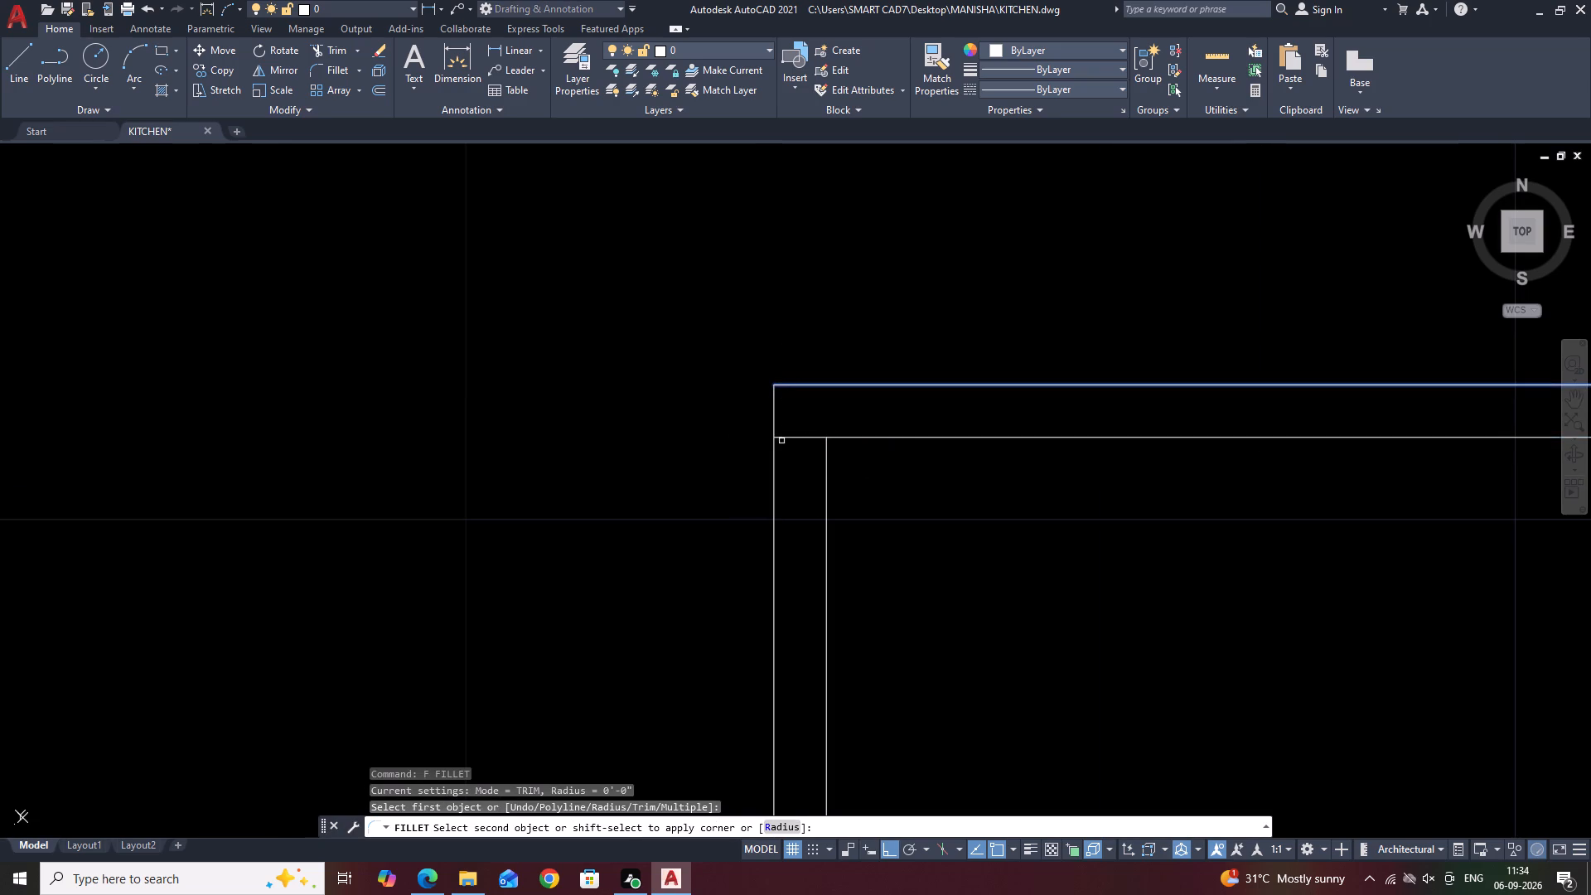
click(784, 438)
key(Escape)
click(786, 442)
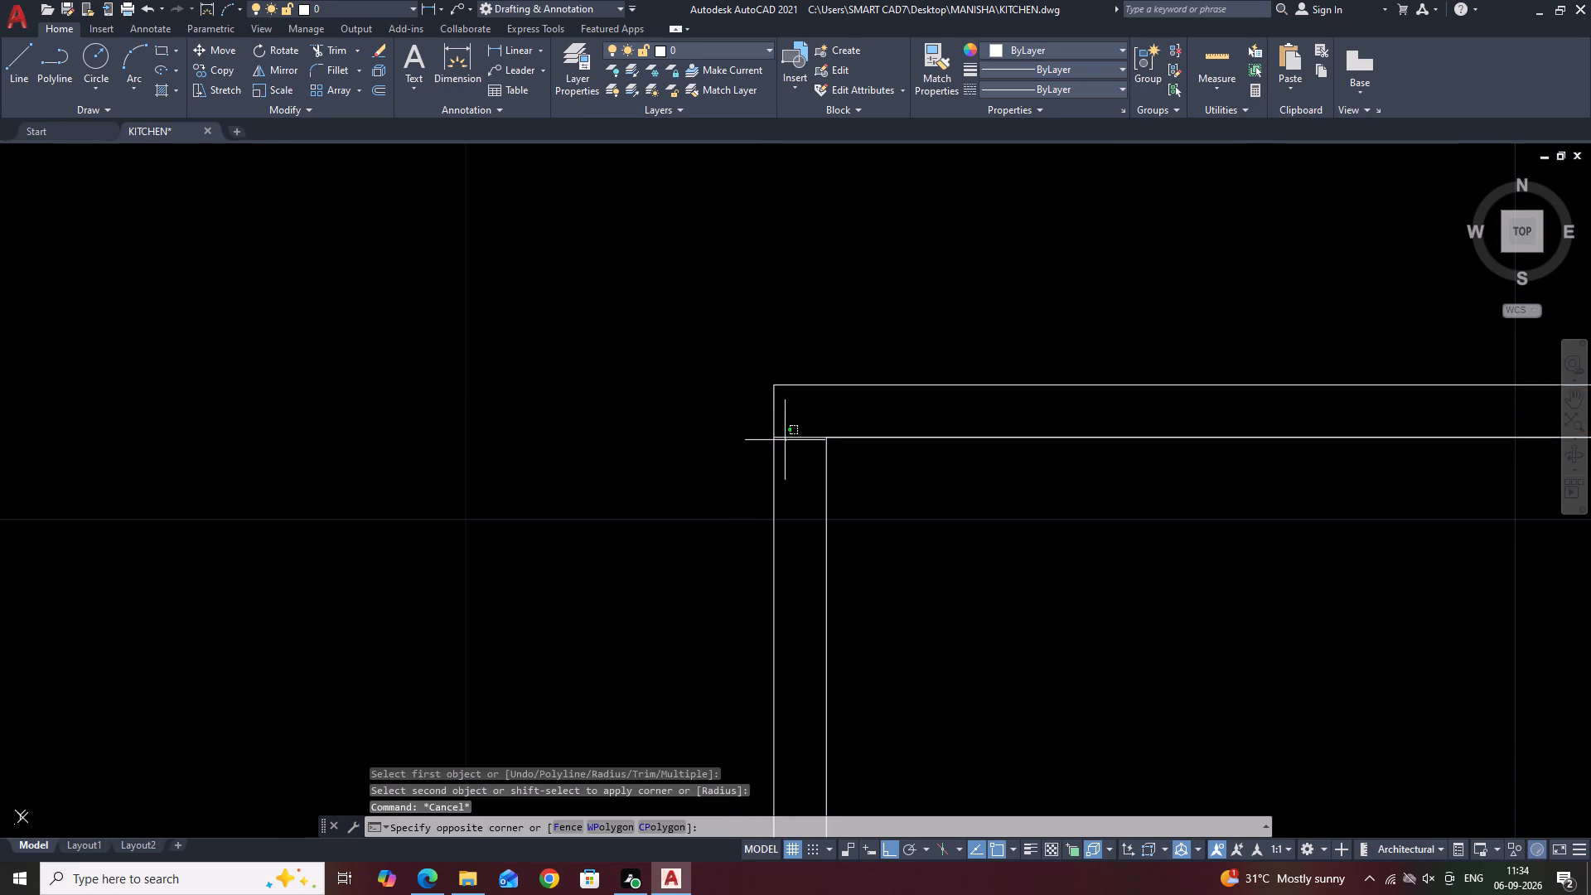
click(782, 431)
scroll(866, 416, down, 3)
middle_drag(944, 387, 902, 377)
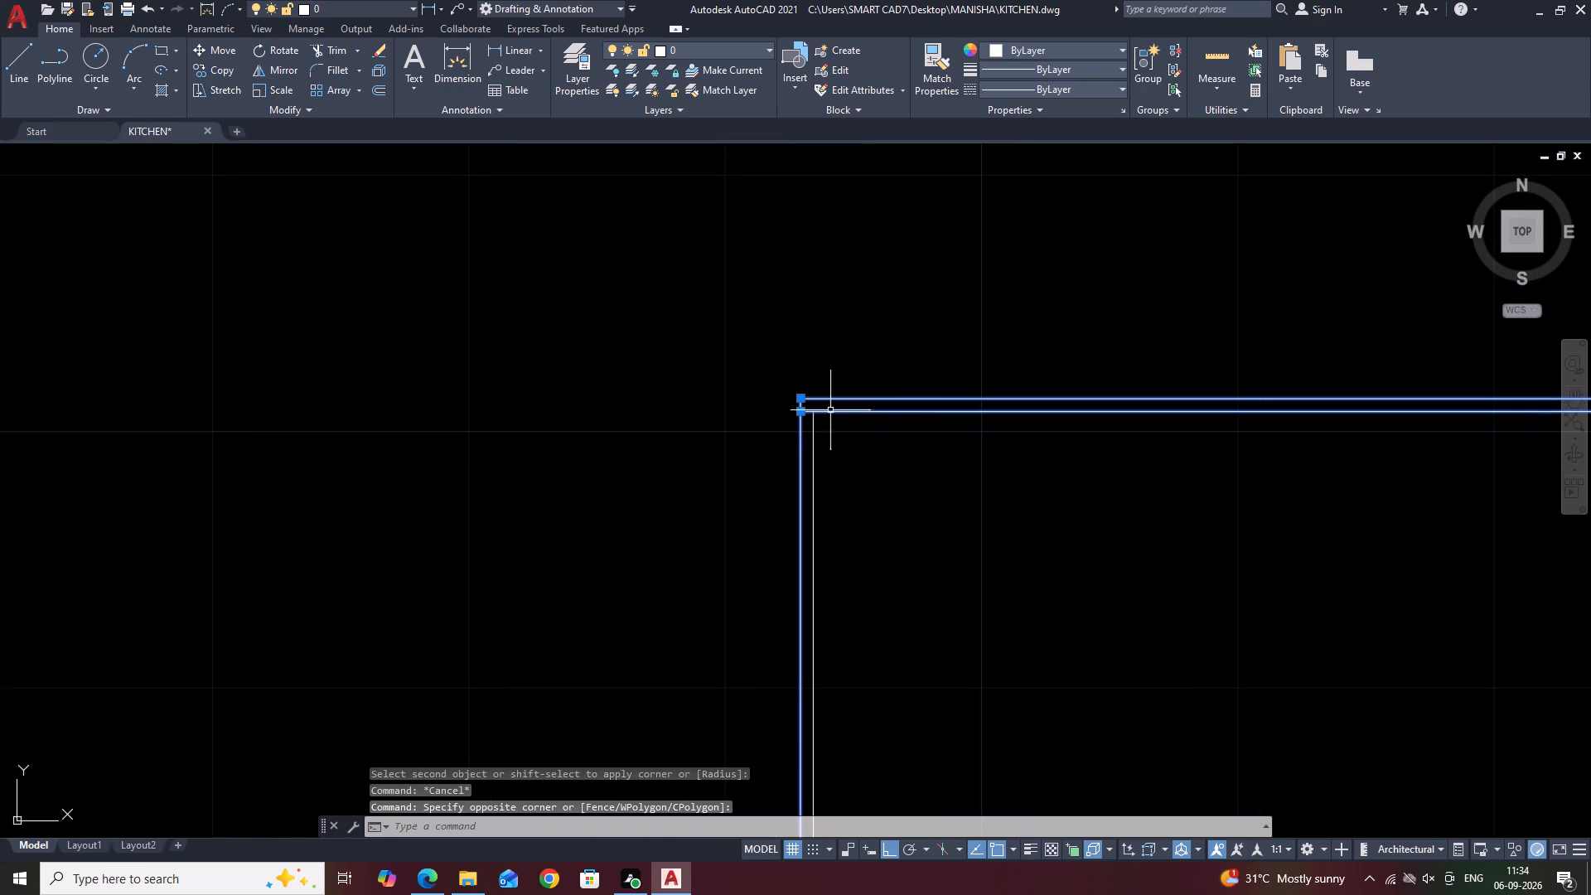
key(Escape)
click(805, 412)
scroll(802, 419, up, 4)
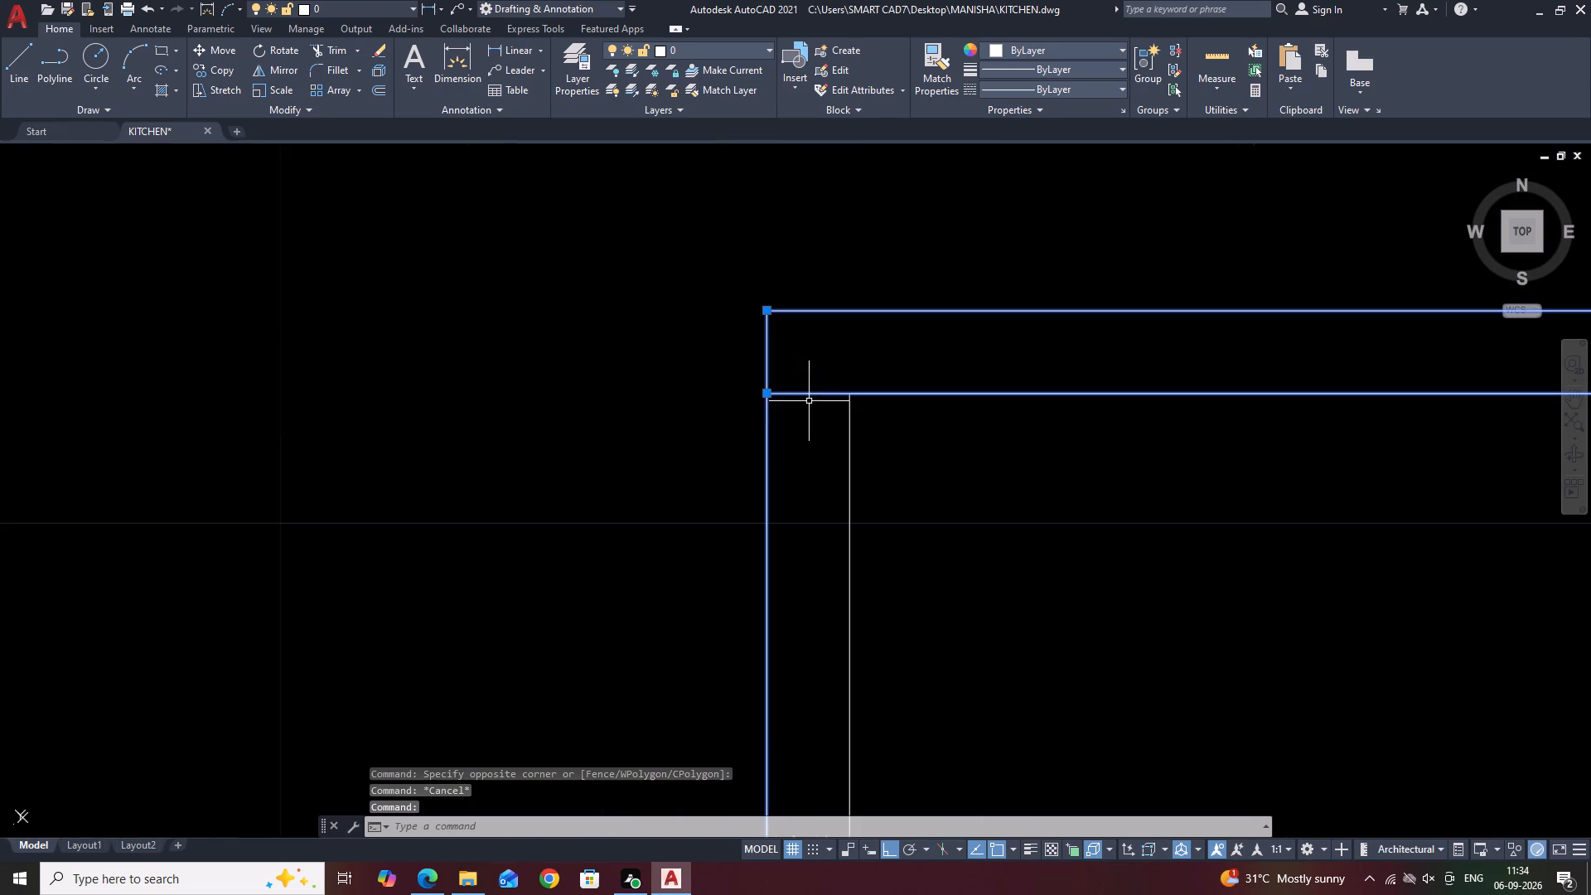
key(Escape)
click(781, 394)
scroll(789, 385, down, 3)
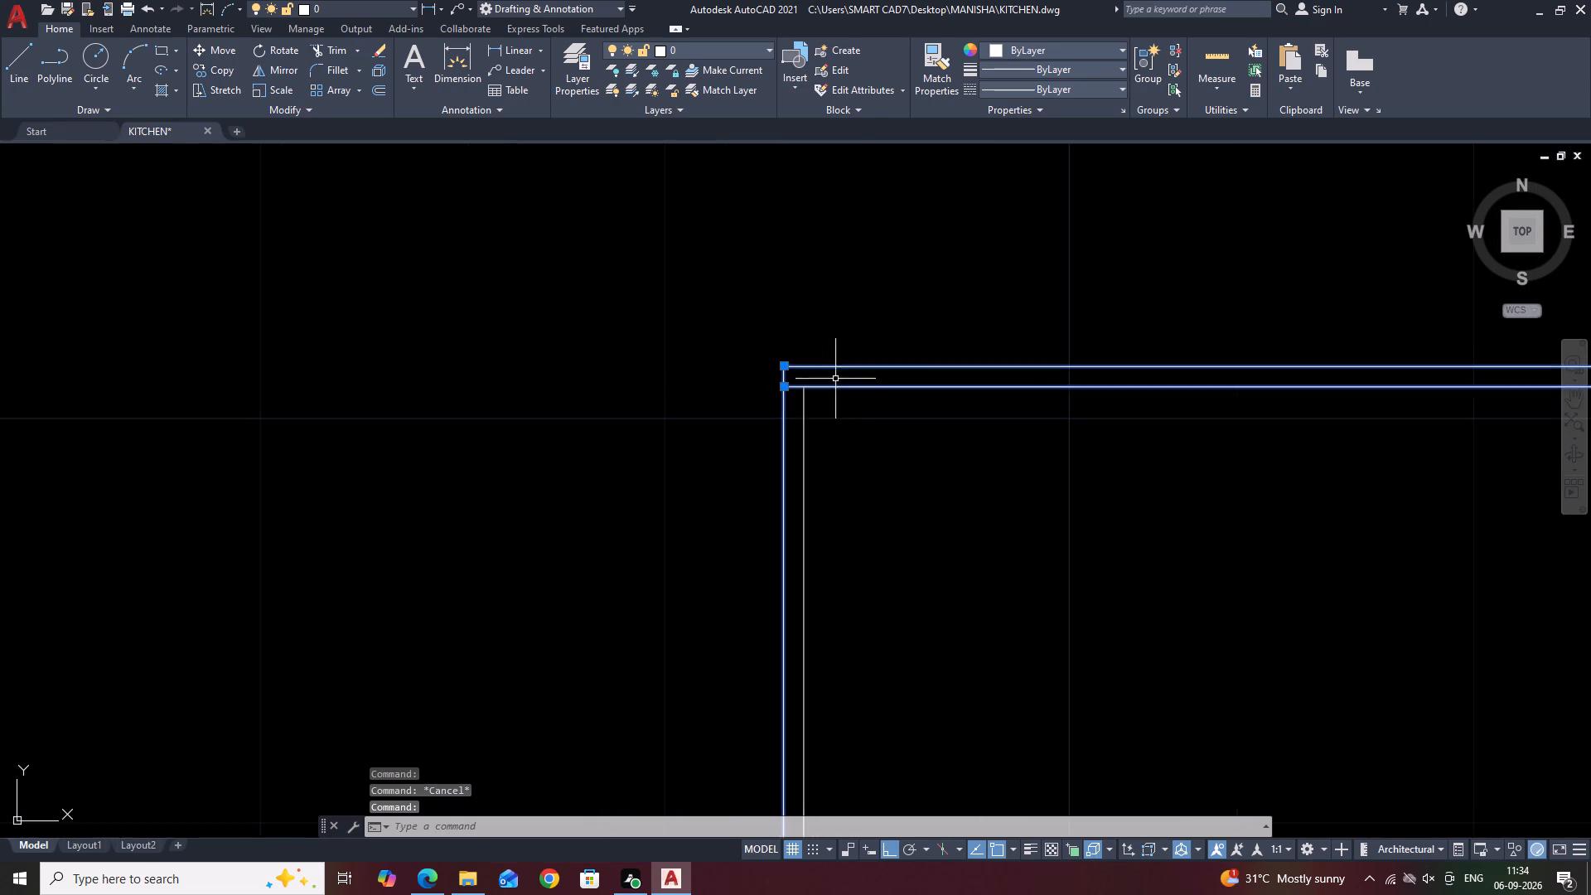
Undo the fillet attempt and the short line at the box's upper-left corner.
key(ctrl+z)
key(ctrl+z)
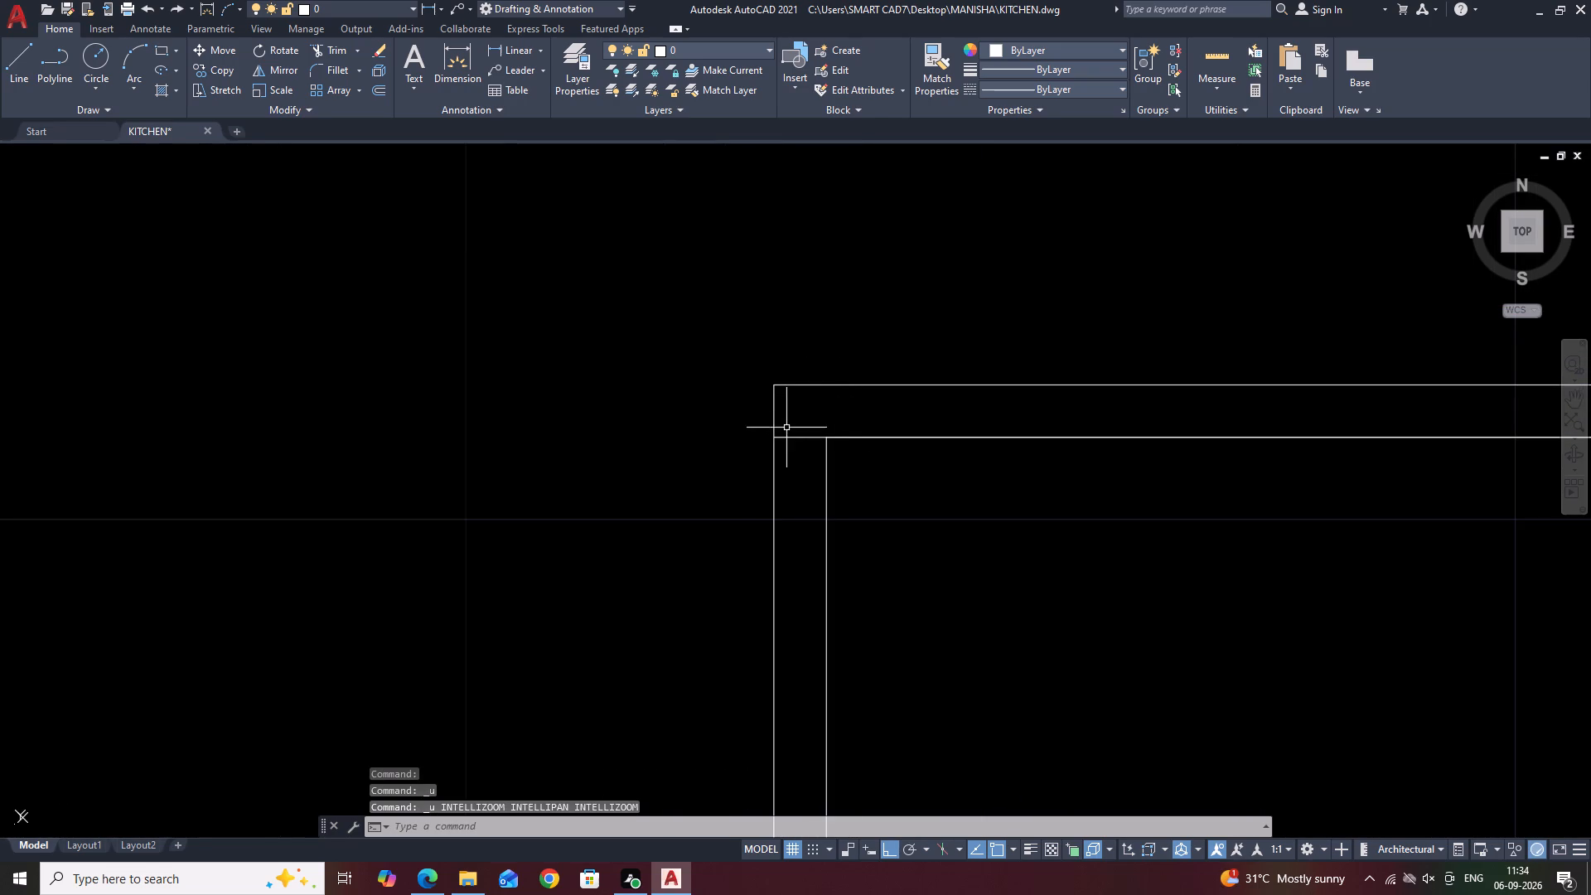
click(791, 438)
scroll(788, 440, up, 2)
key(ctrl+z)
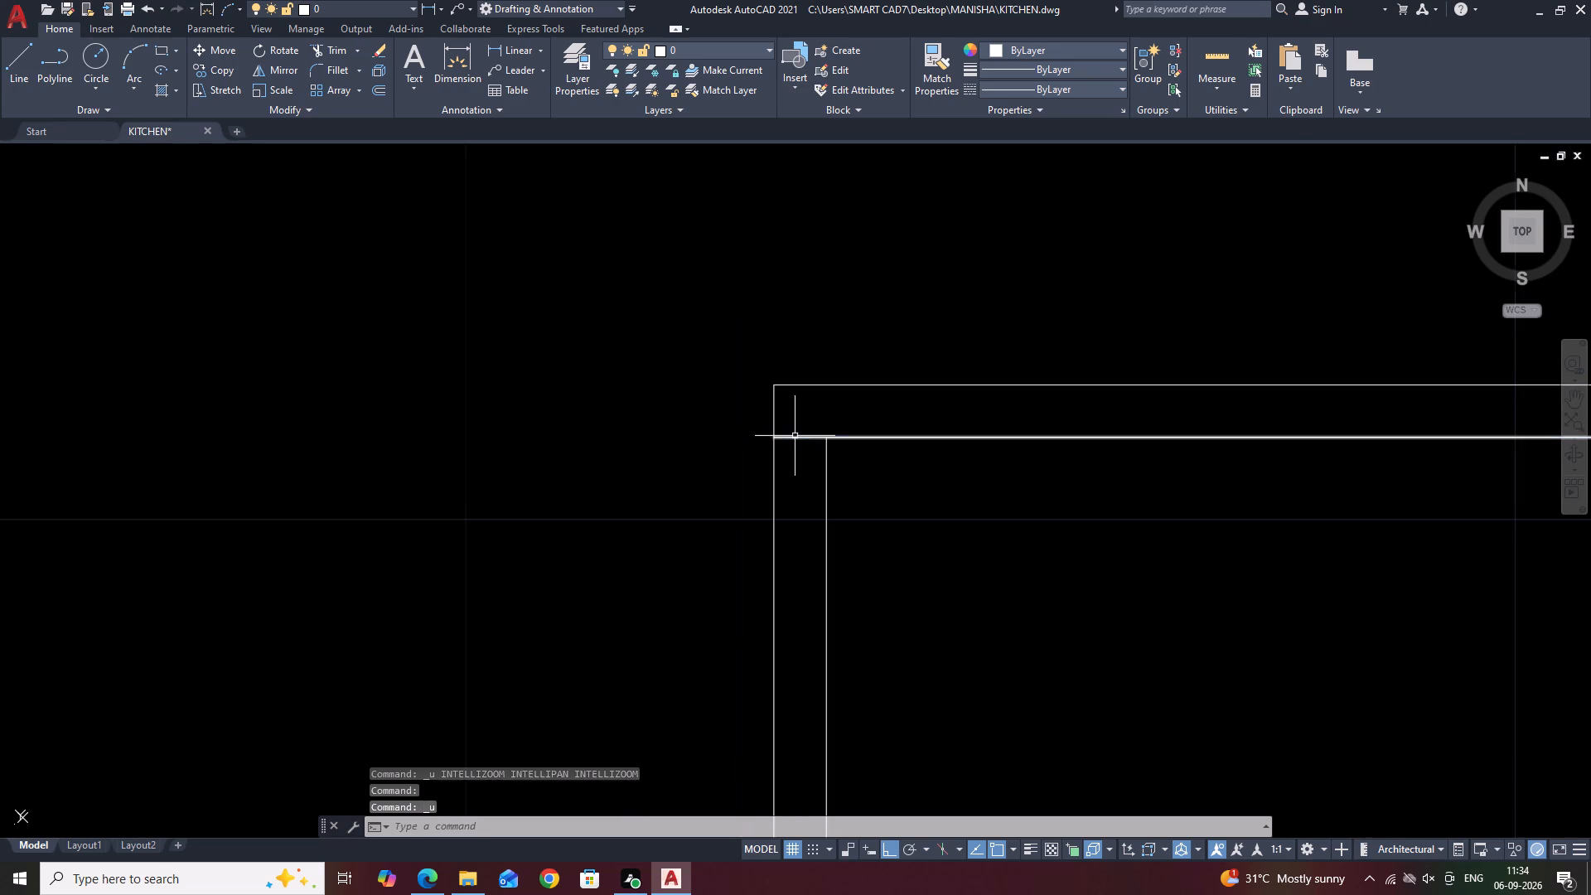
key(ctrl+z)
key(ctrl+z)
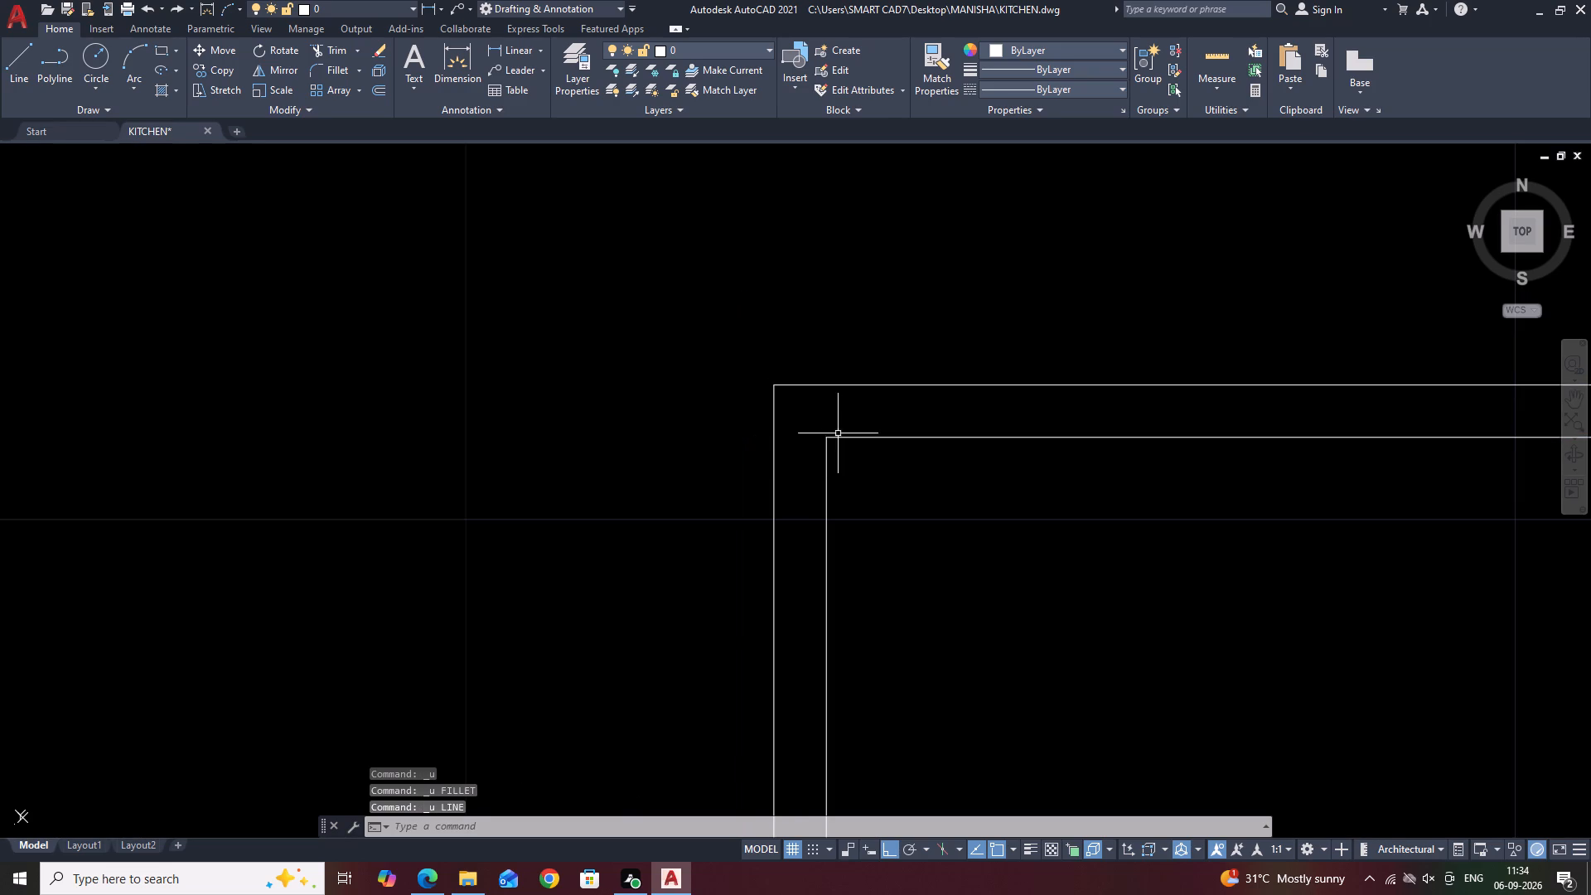
Draw a short horizontal line from the inner outline's upper-left corner to the box's outer left edge.
key(l)
key(space)
click(829, 440)
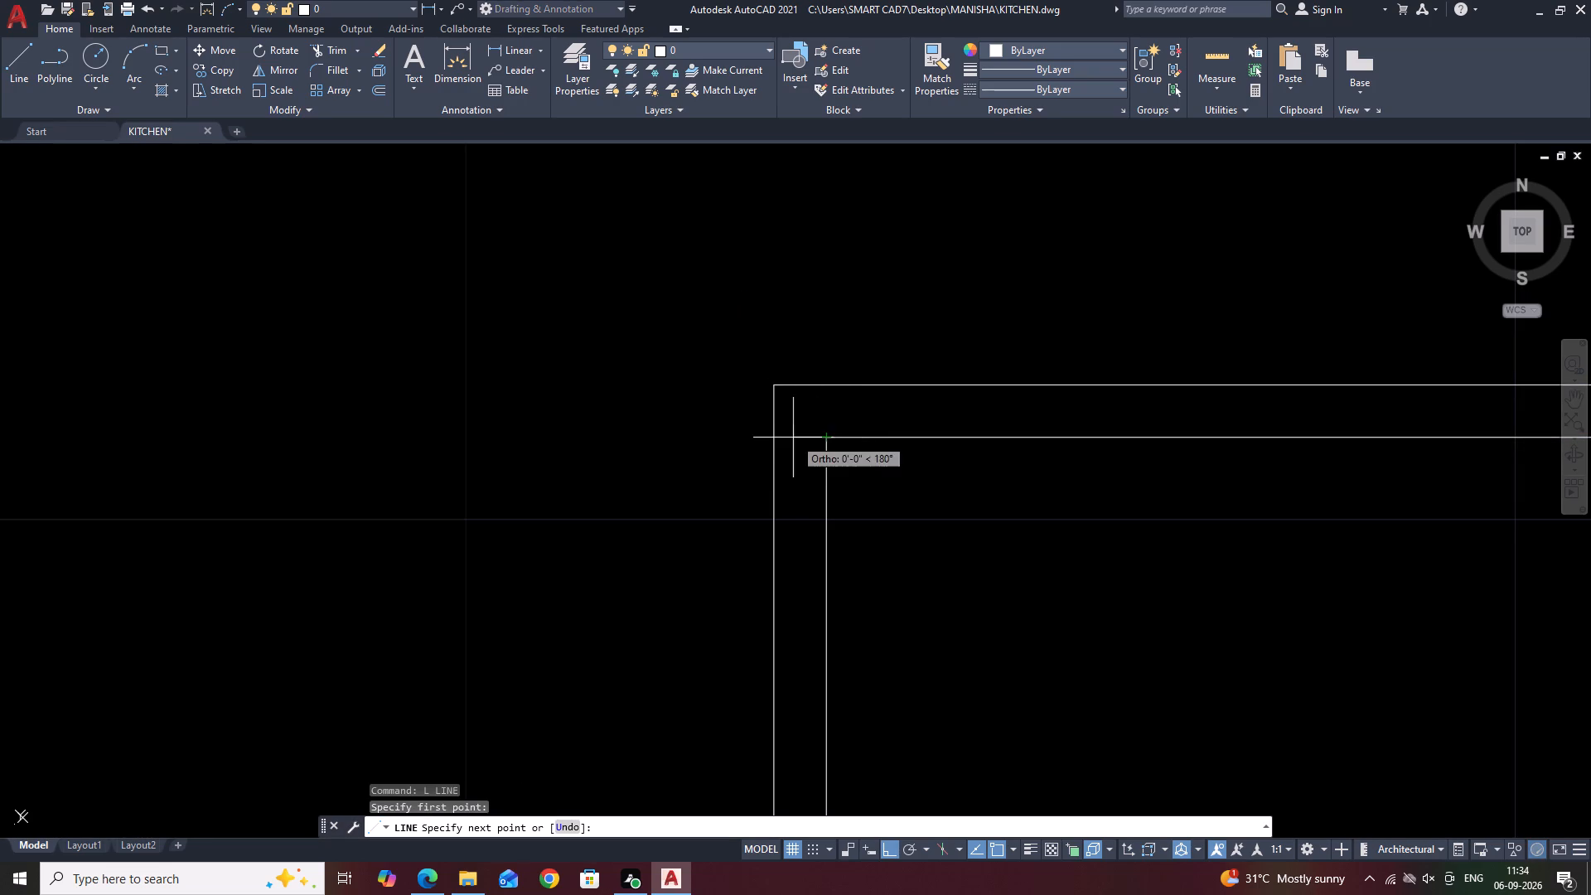
click(775, 438)
key(Escape)
Trim the outer left edge's short piece between the two top lines at the box's upper-left corner.
text(TR)
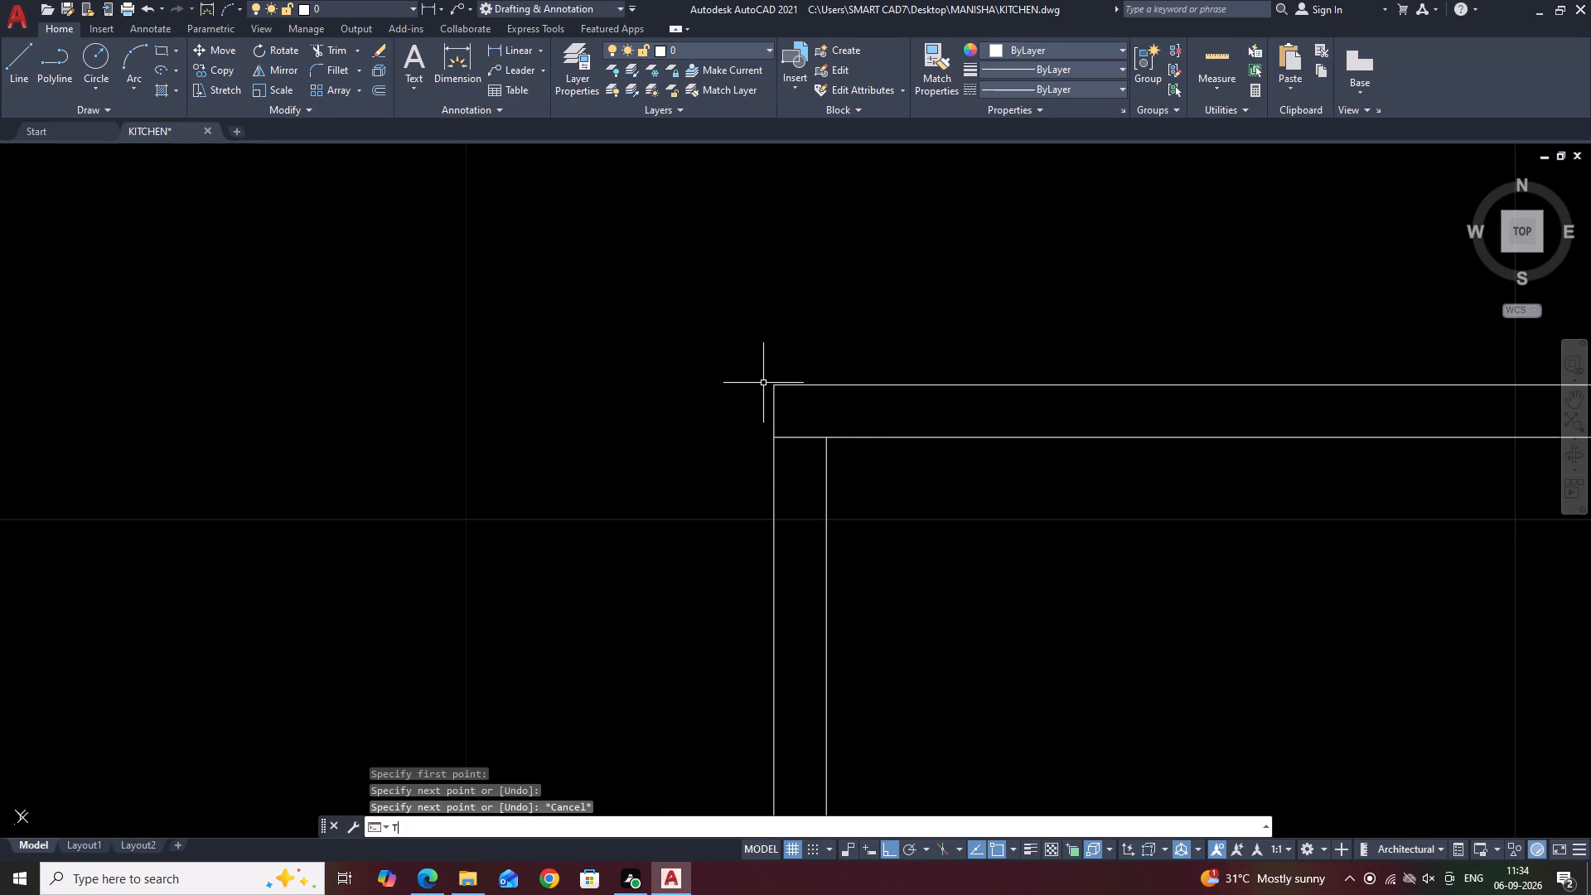
key(space)
click(776, 414)
key(Escape)
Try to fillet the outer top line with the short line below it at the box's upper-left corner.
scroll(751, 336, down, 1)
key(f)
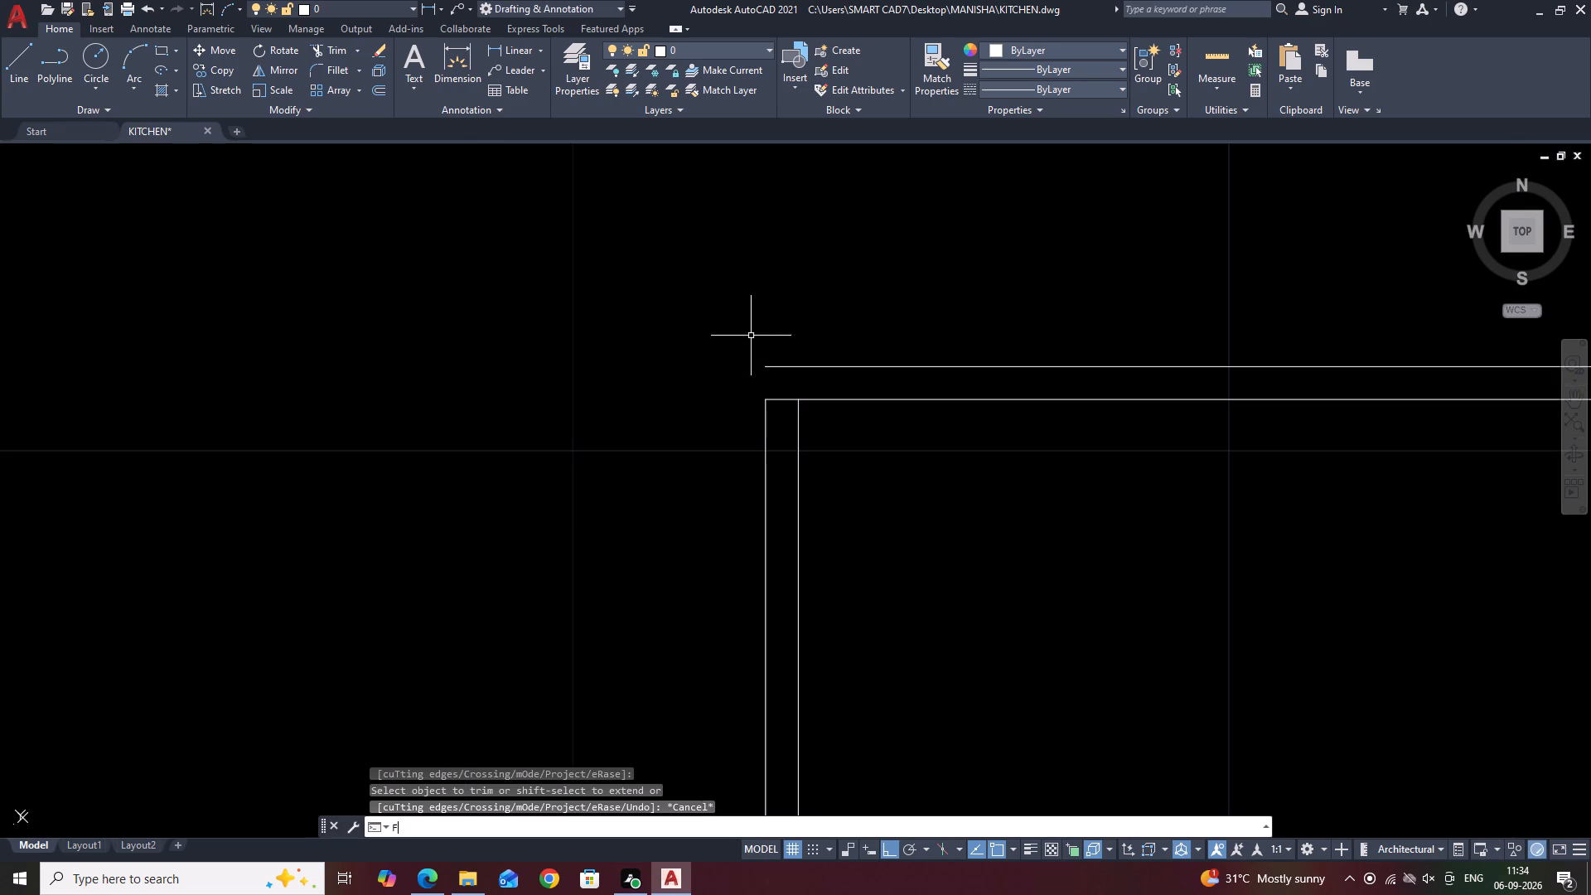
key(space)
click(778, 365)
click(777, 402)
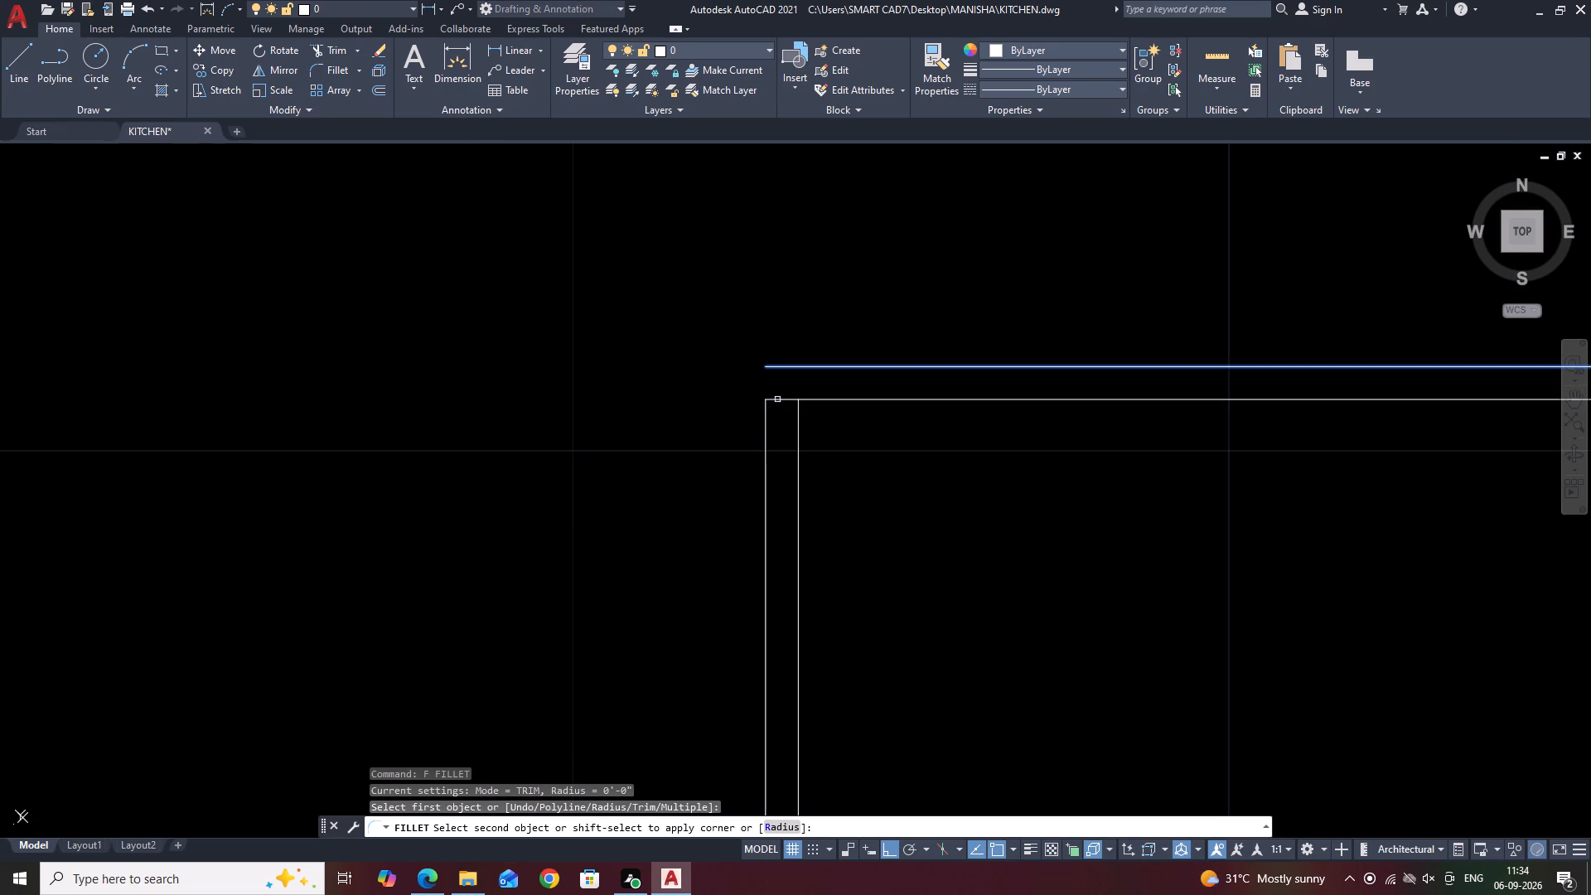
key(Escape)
Draw a three-point arc bulging outward to close the left end of the box's two top lines.
scroll(769, 342, down, 3)
middle_drag(939, 307, 940, 331)
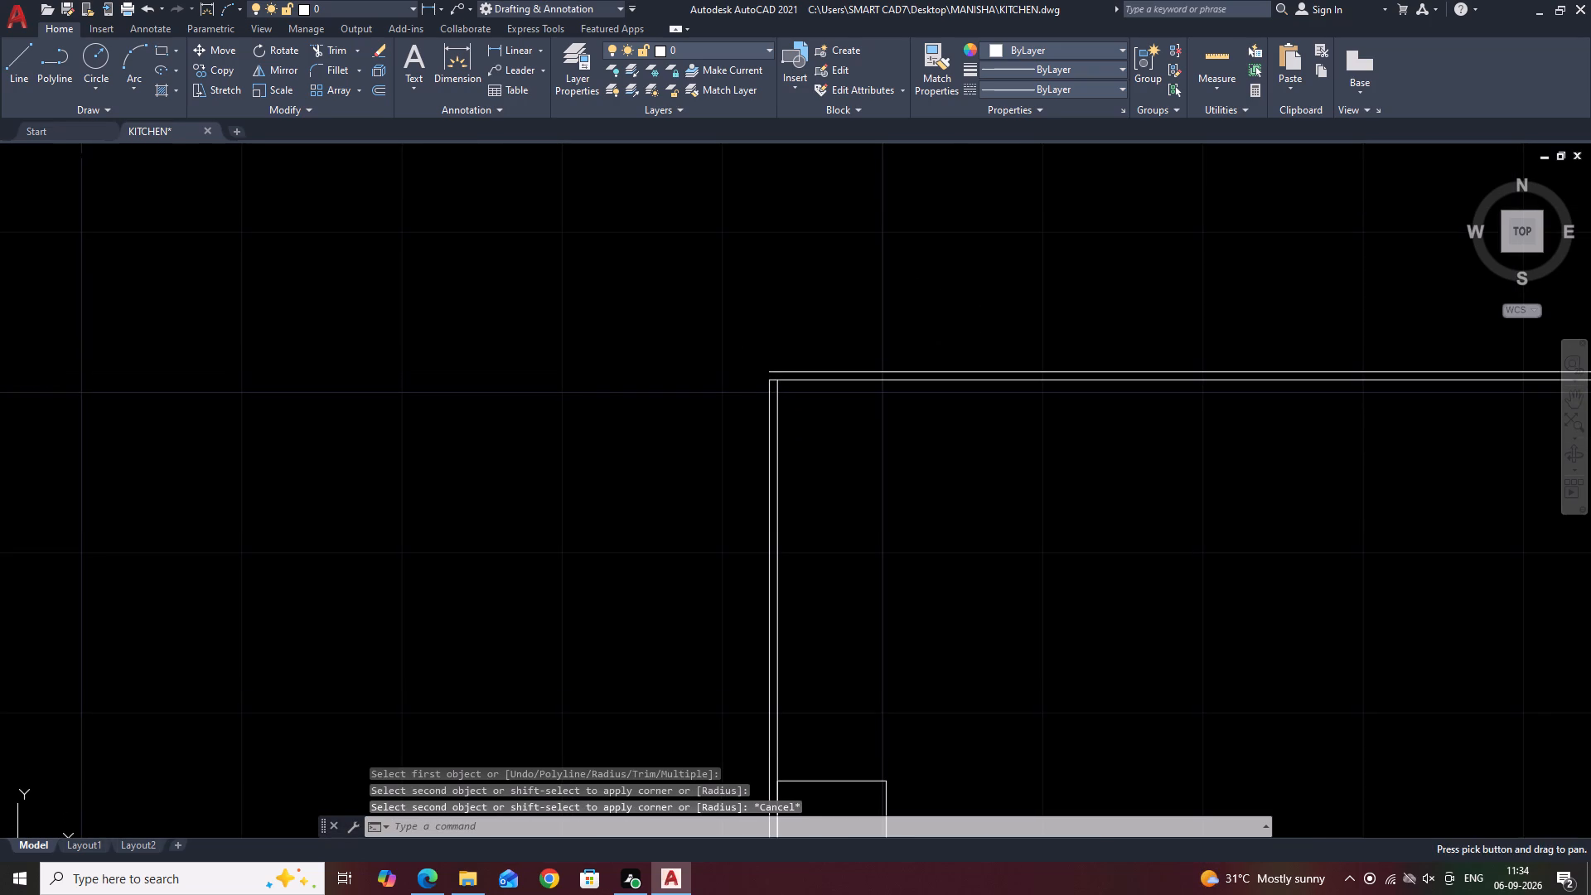
text(A)
key(space)
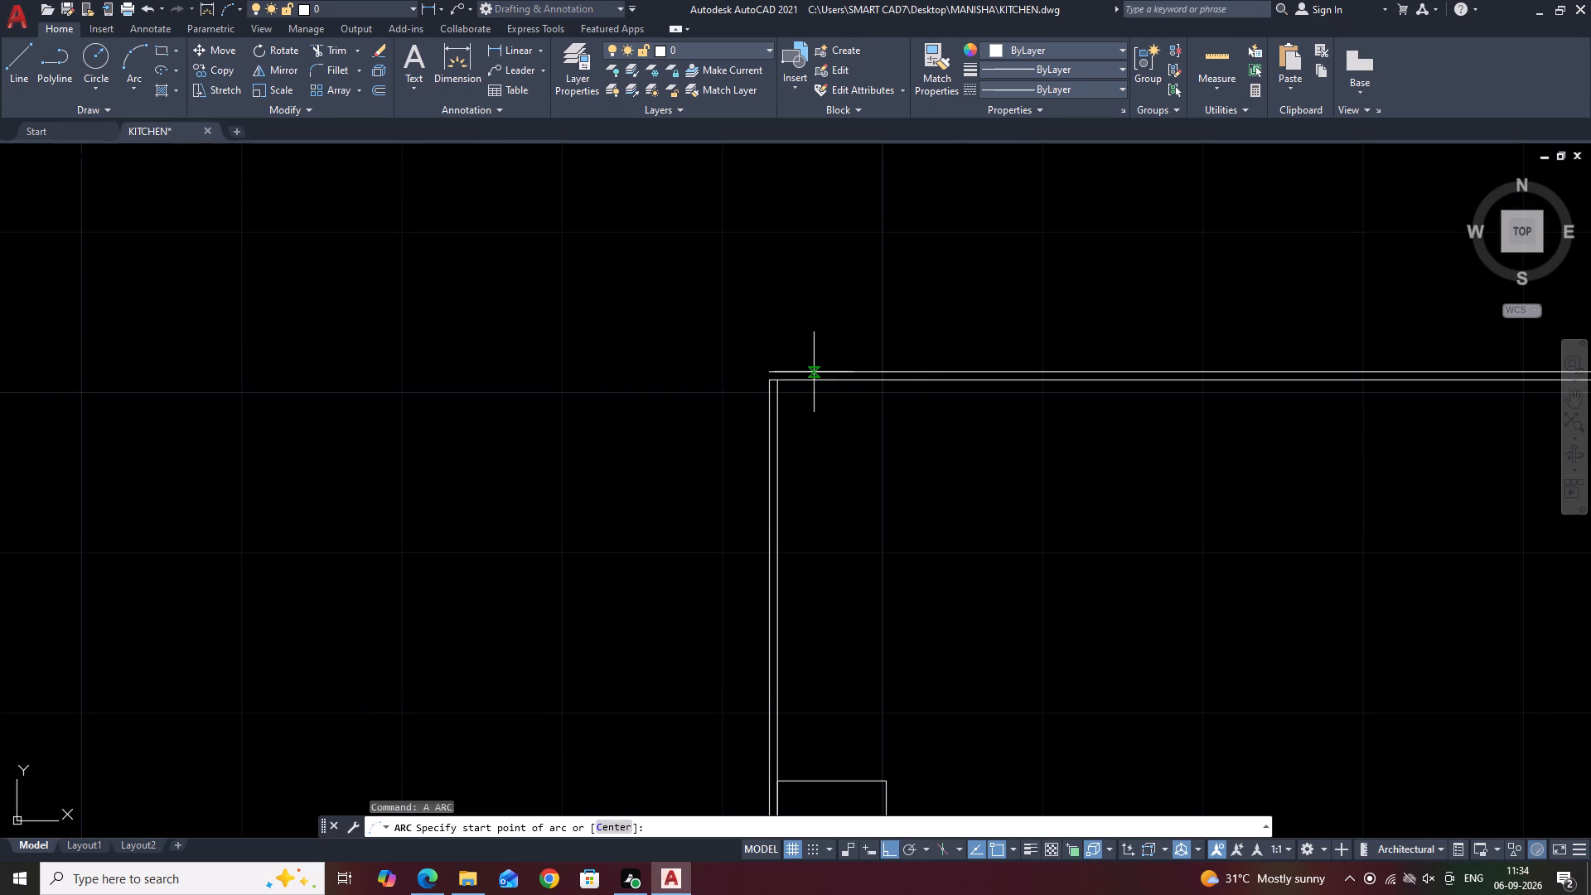
scroll(776, 378, up, 3)
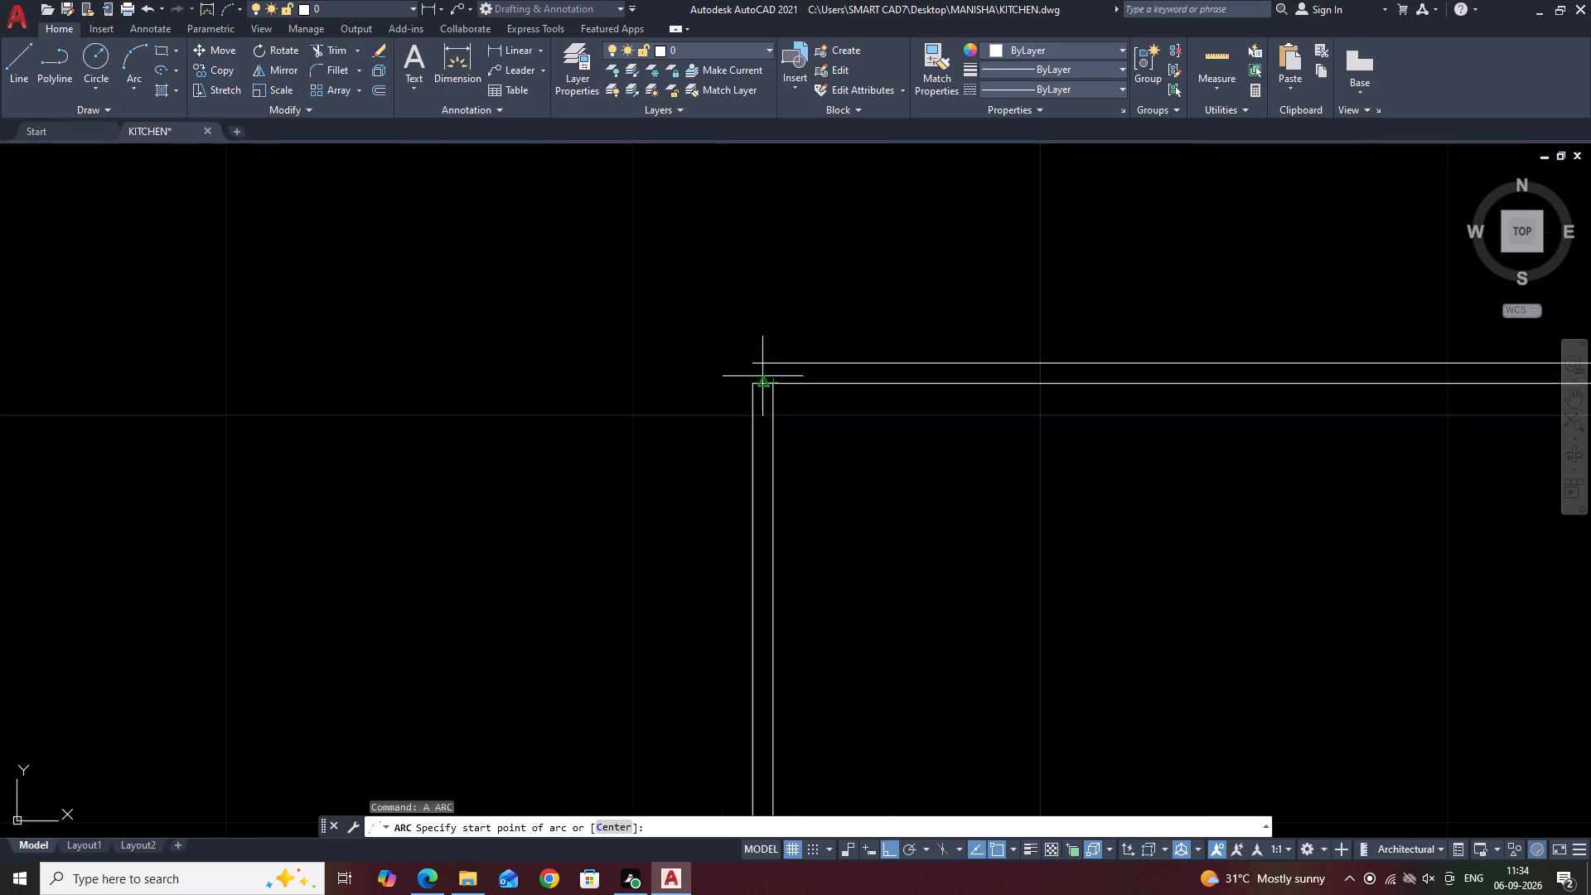
scroll(761, 376, up, 2)
click(738, 331)
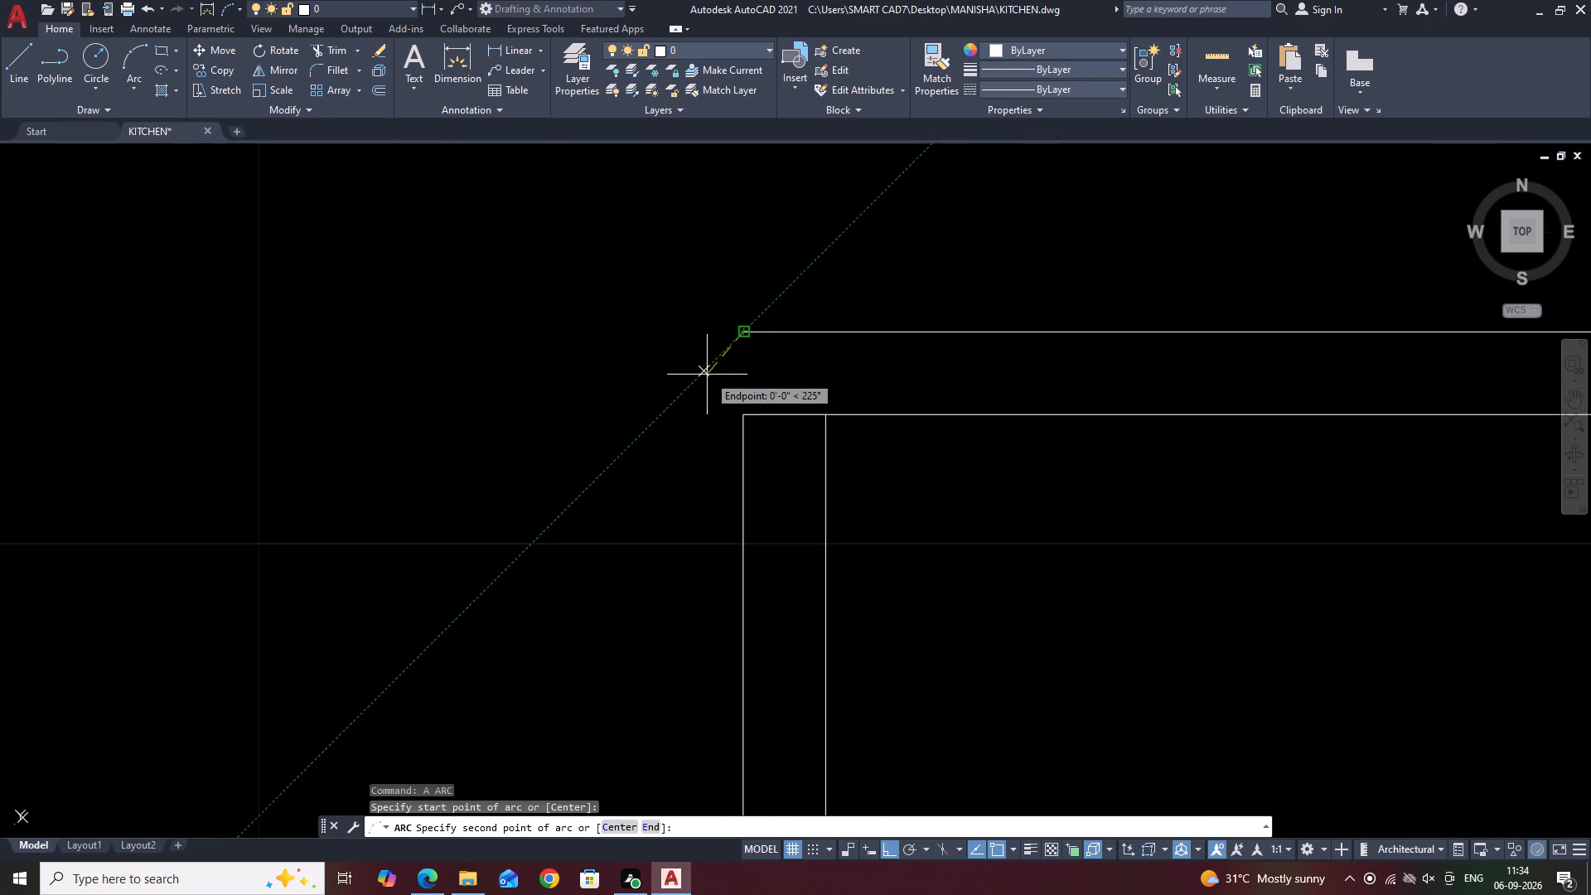
click(705, 371)
click(738, 415)
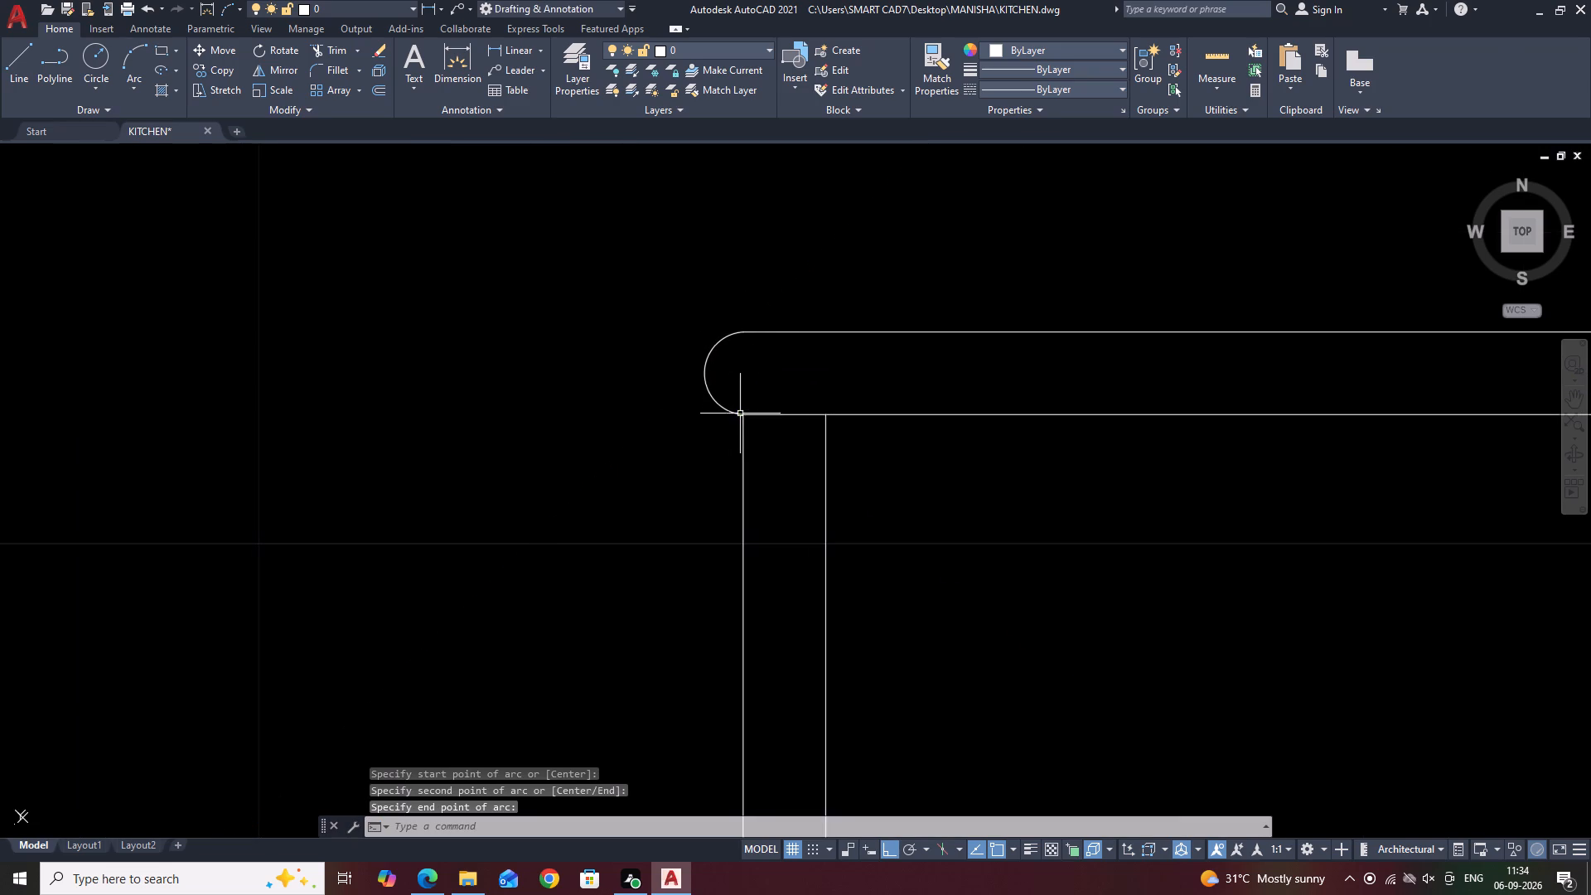
Mirror the end arc and short line to the box's right side about its vertical centreline, keeping the originals.
scroll(707, 346, down, 3)
scroll(862, 332, down, 4)
middle_drag(1091, 325, 805, 335)
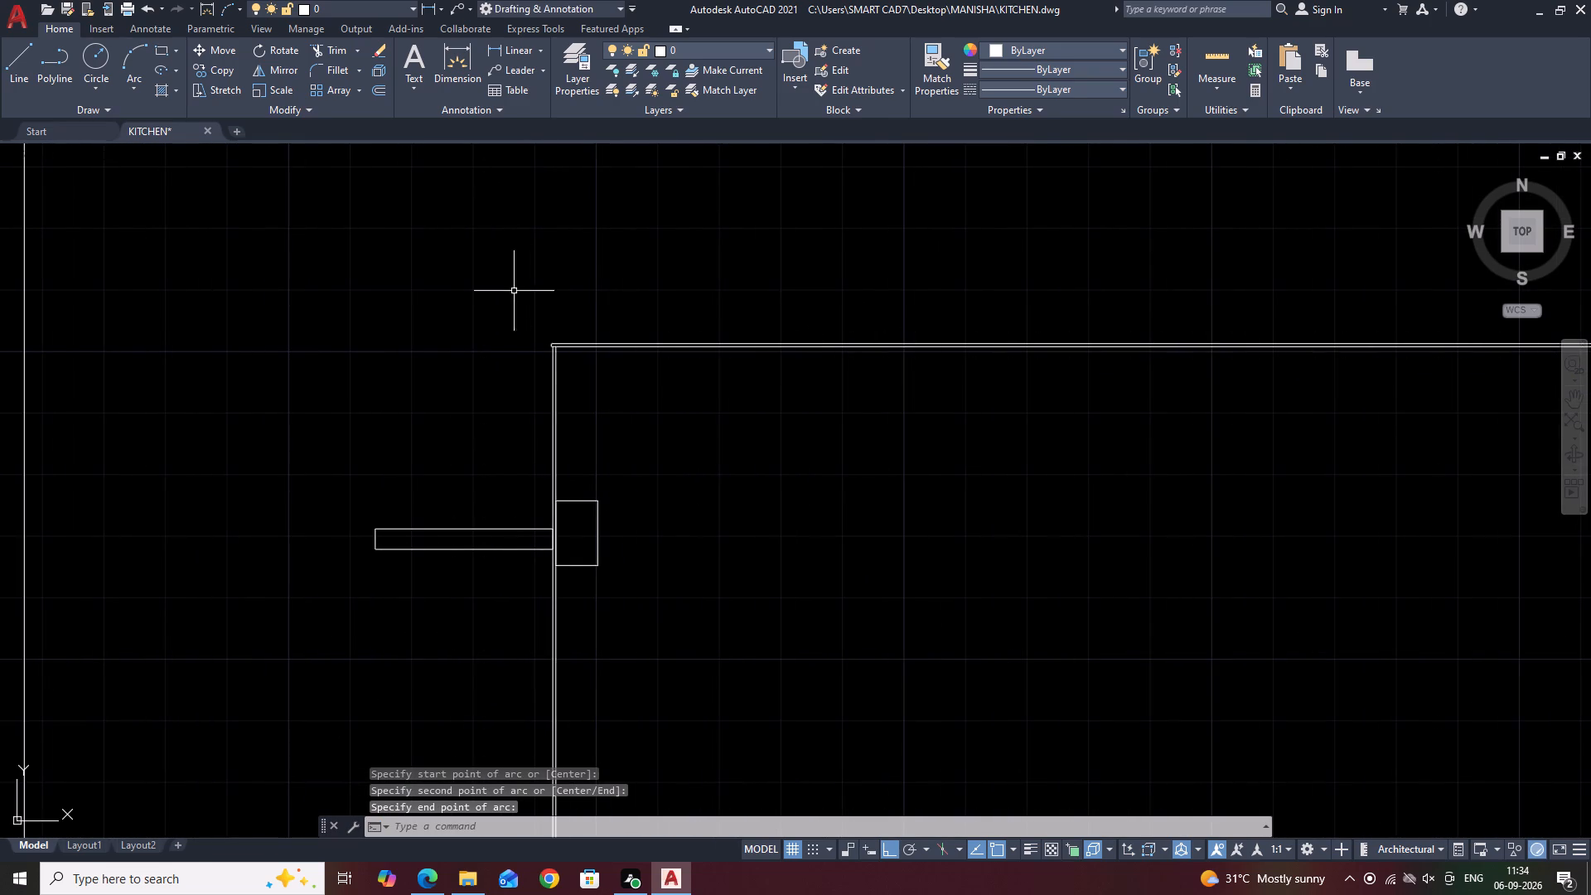
click(510, 293)
click(594, 356)
middle_drag(719, 309, 503, 328)
text(MI)
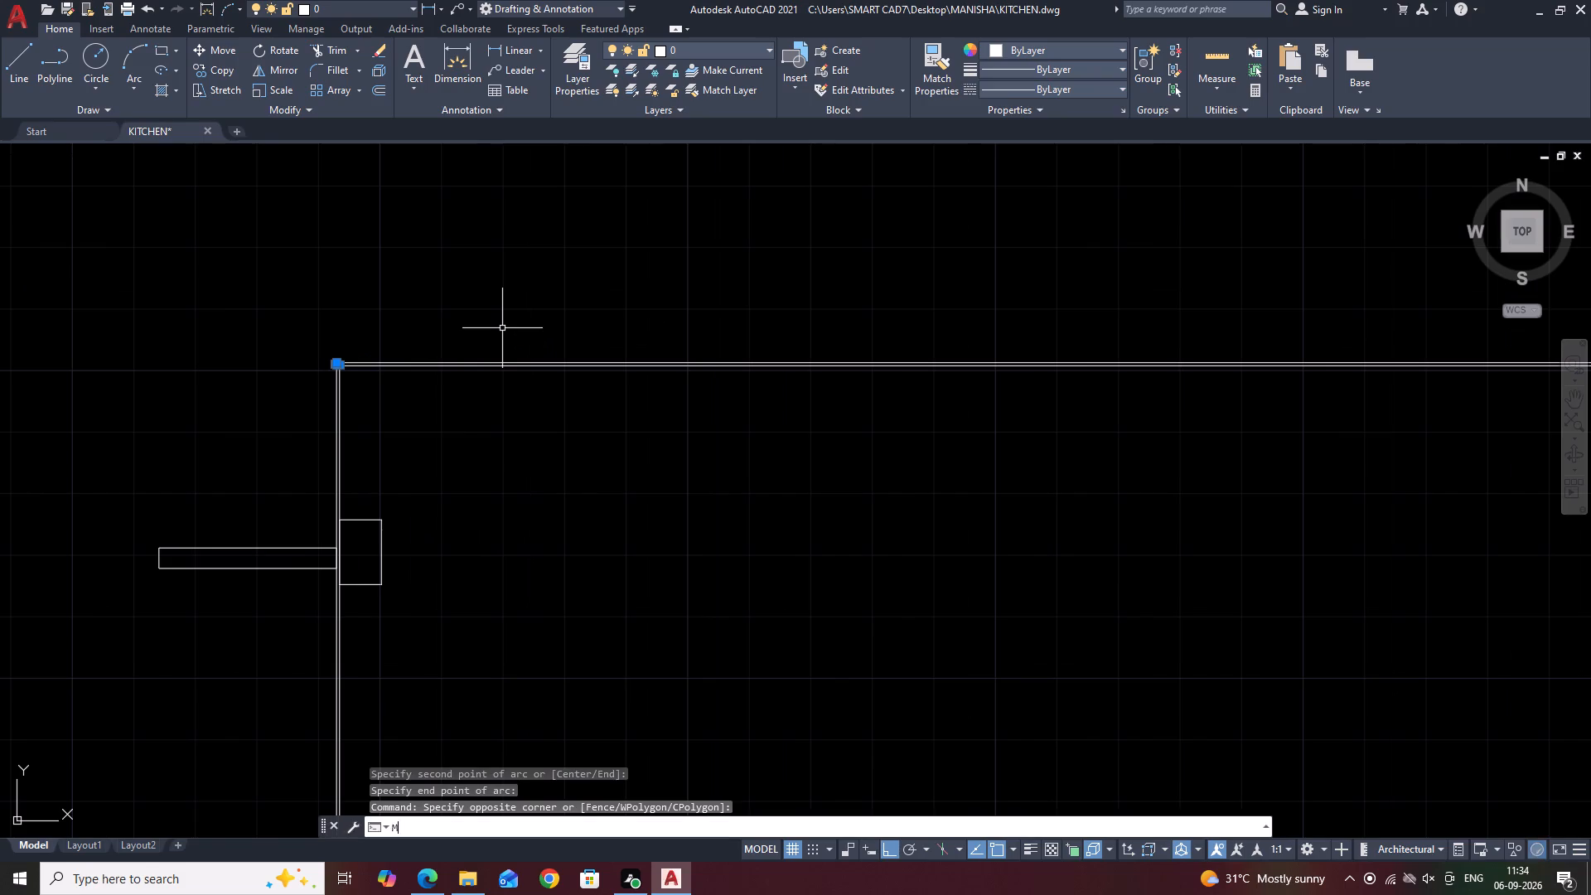
key(space)
scroll(518, 335, down, 4)
click(689, 348)
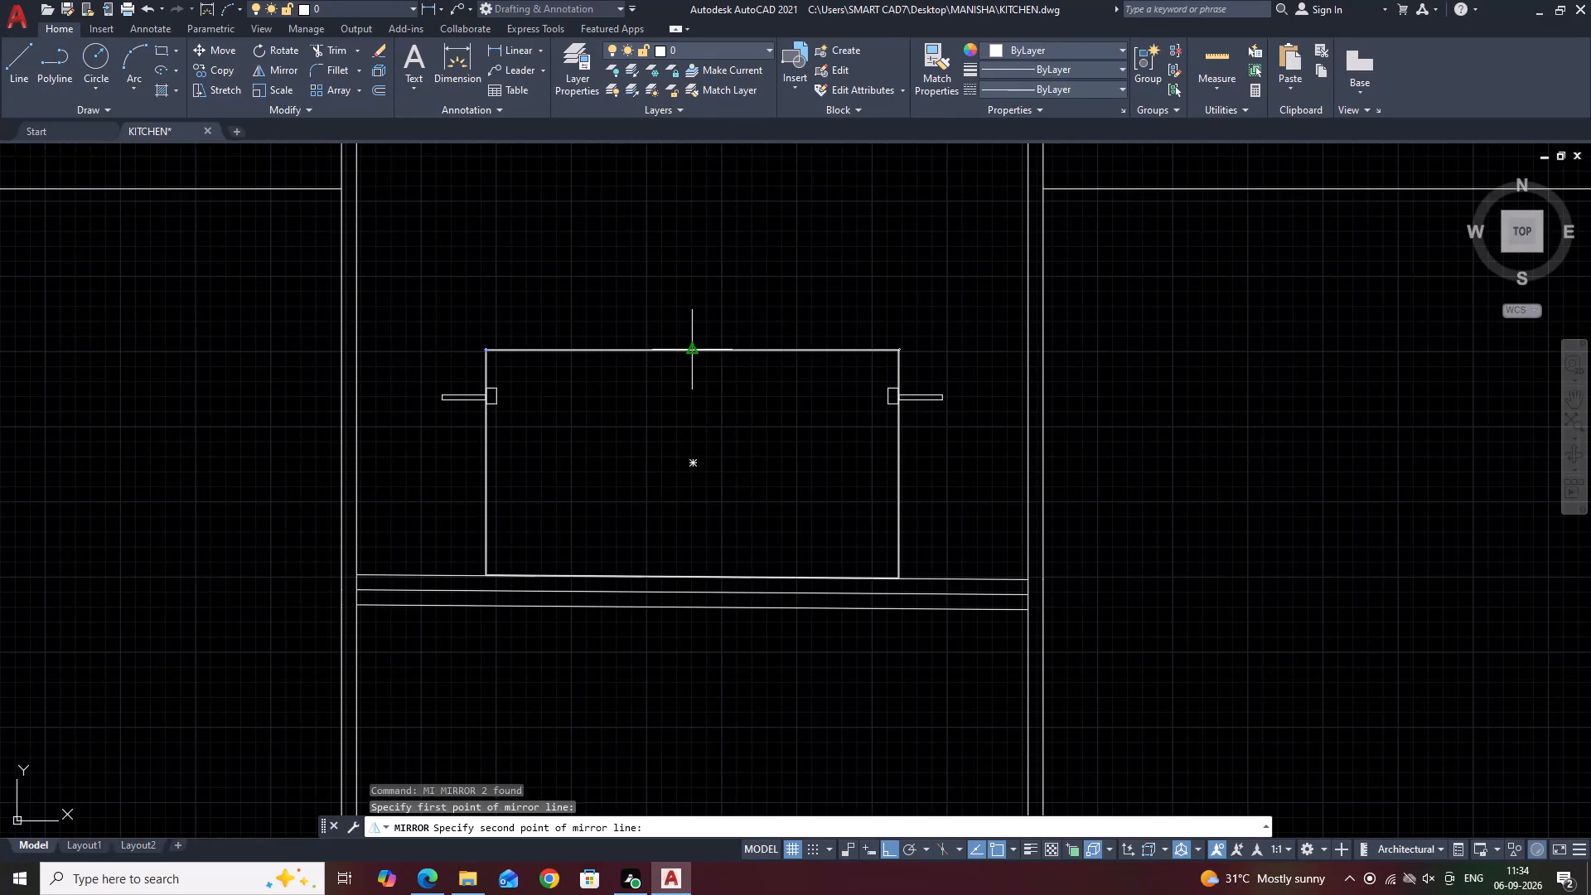
click(695, 274)
key(Return)
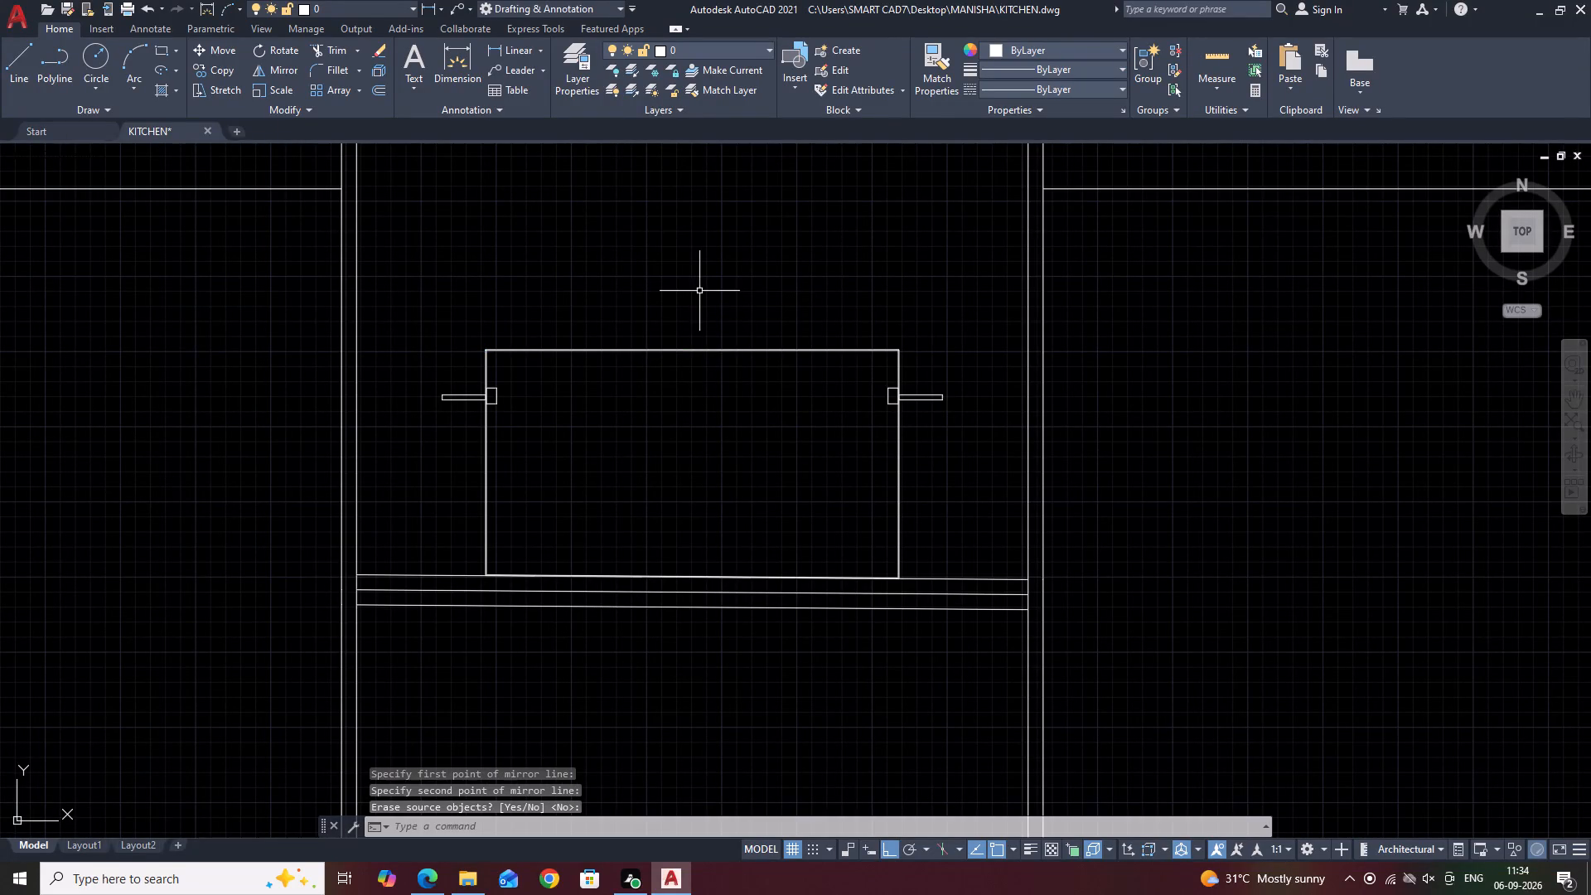
Trim the outer right edge's short piece between the two top lines at the box's upper-right corner.
scroll(908, 336, up, 3)
scroll(844, 410, up, 3)
scroll(892, 359, up, 2)
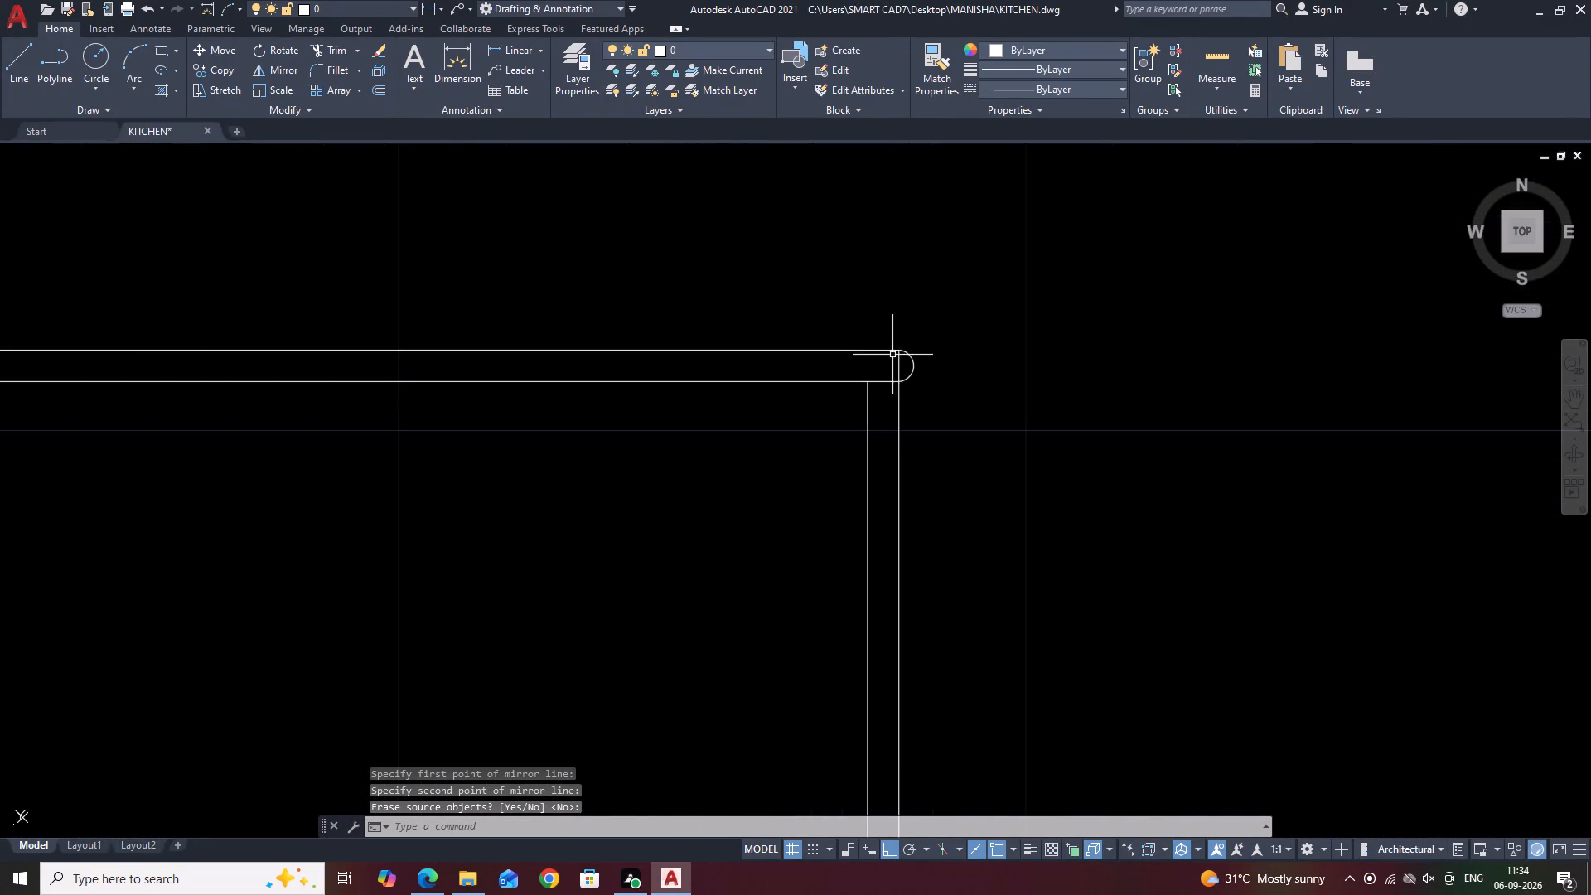
text(TR)
key(space)
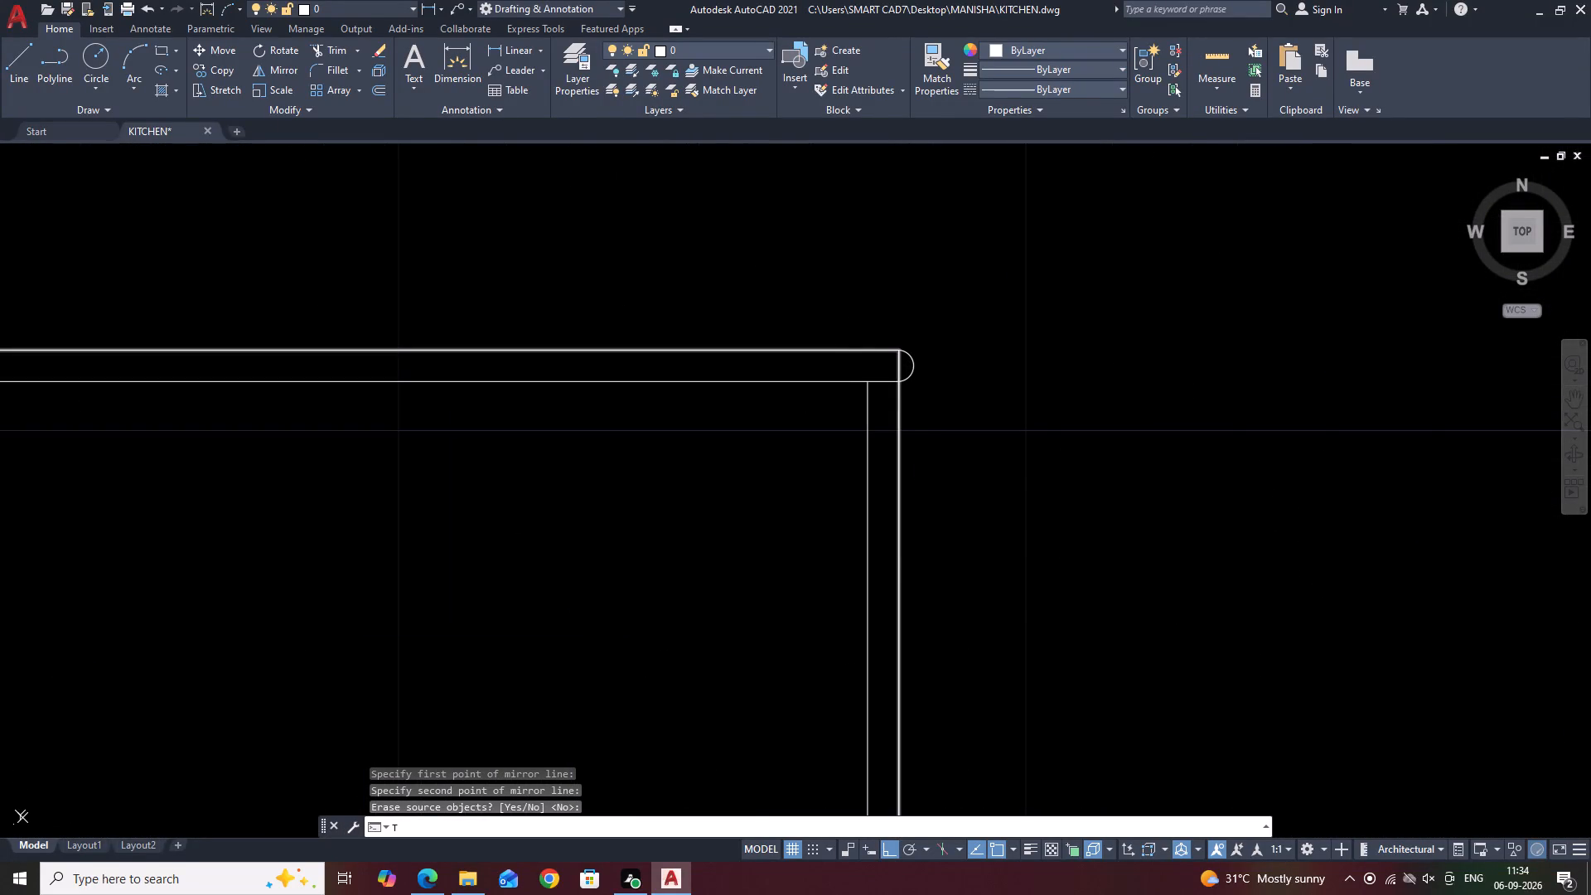
key(Escape)
text(TR)
key(space)
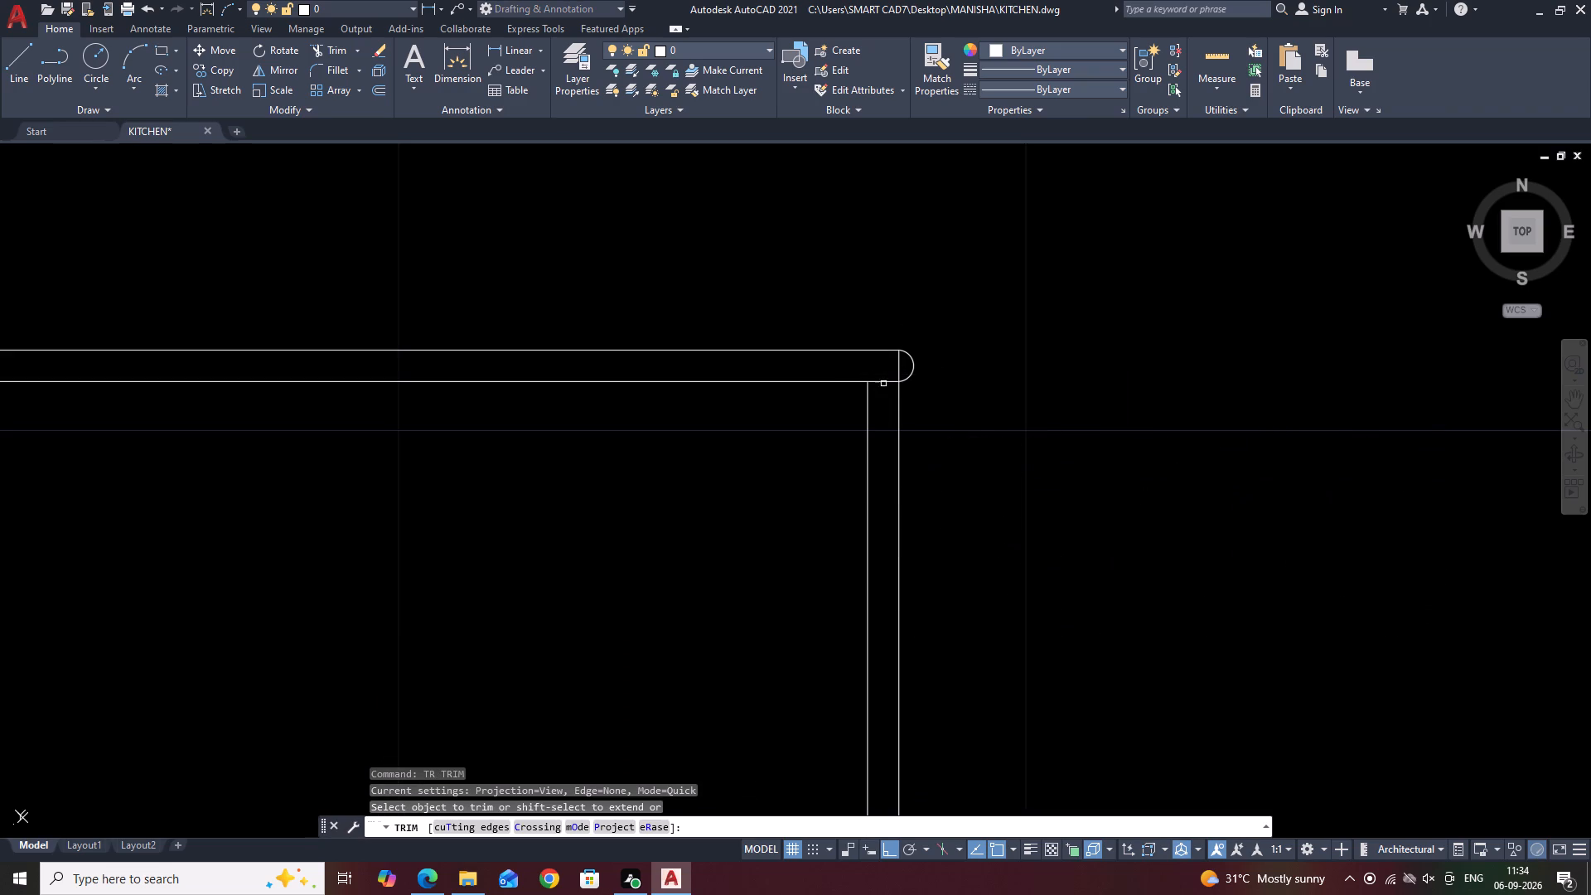
click(896, 369)
key(Escape)
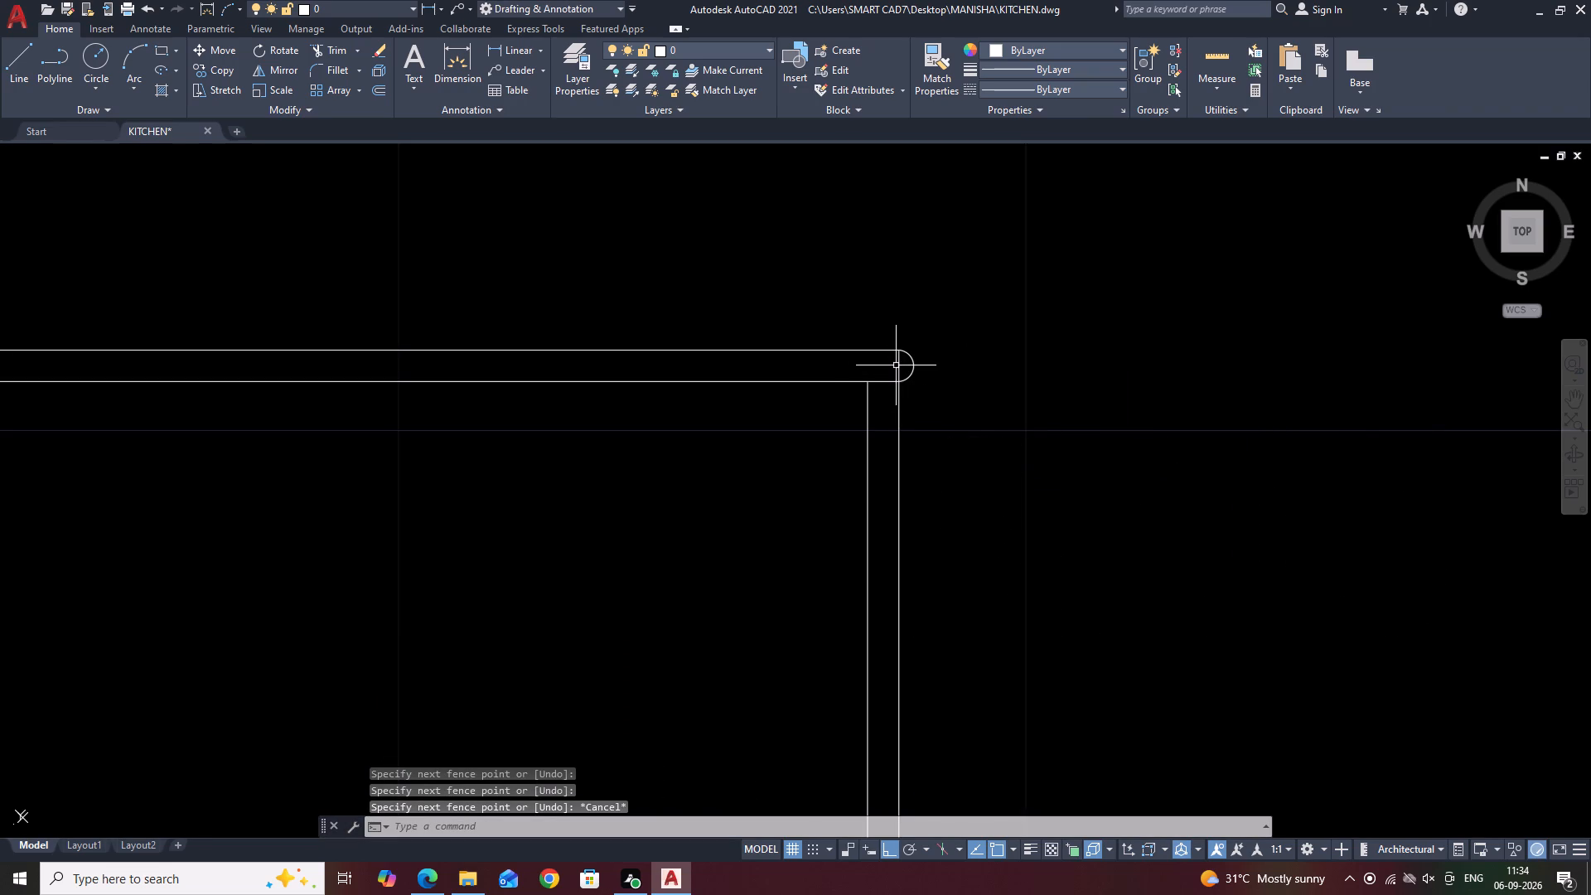
text(R)
key(space)
text(TR)
key(space)
click(897, 370)
key(Escape)
Draw a sloped lid line from the box's upper-left corner up toward the middle above the box.
scroll(929, 374, down, 8)
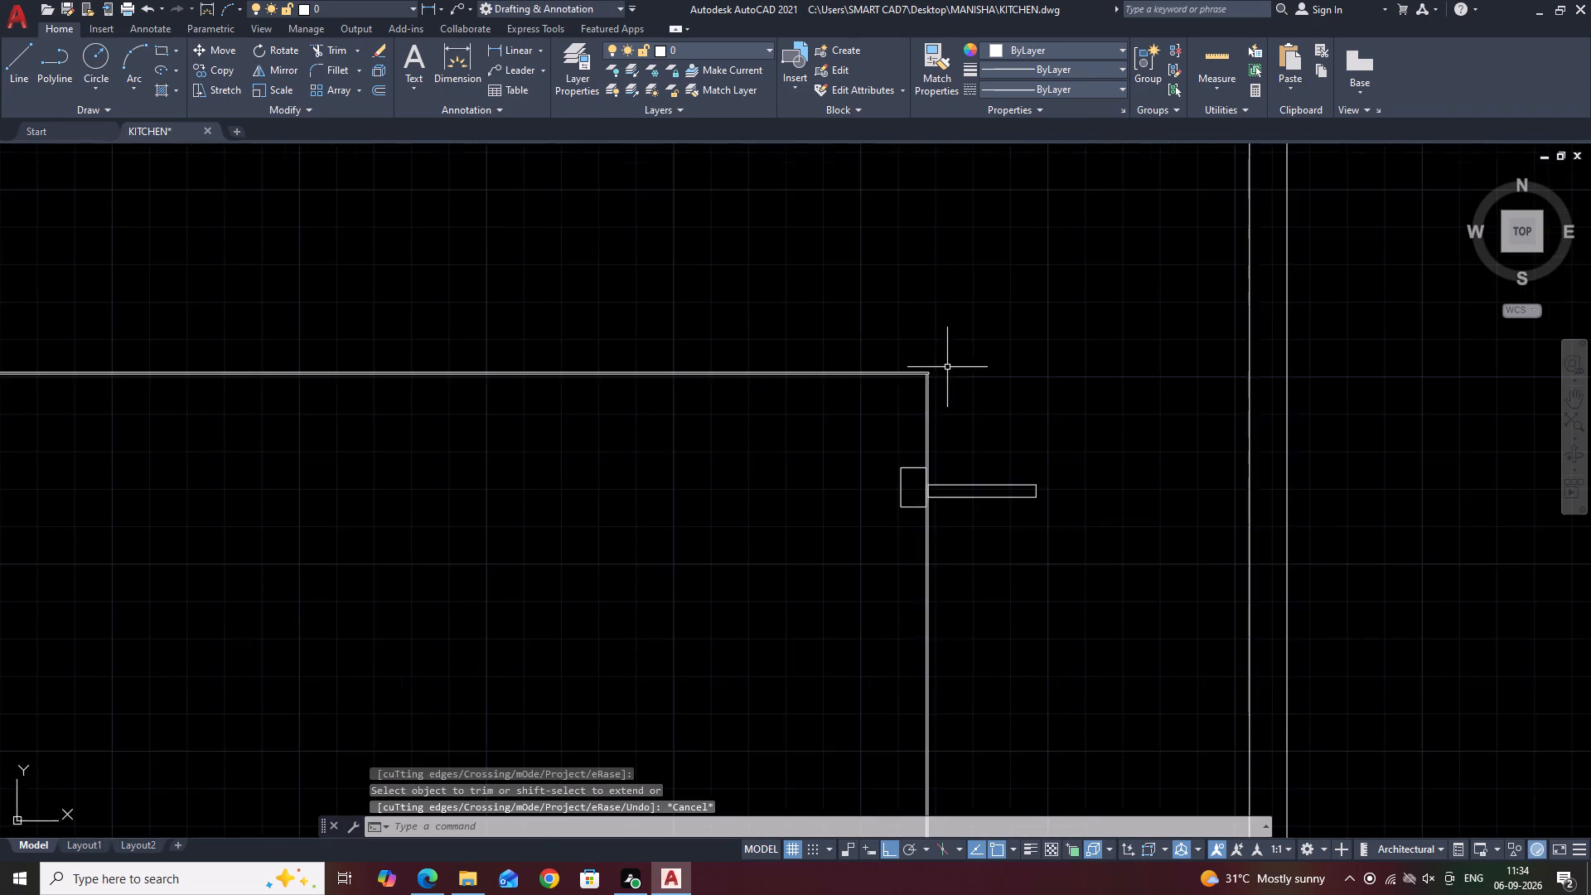
scroll(947, 367, down, 1)
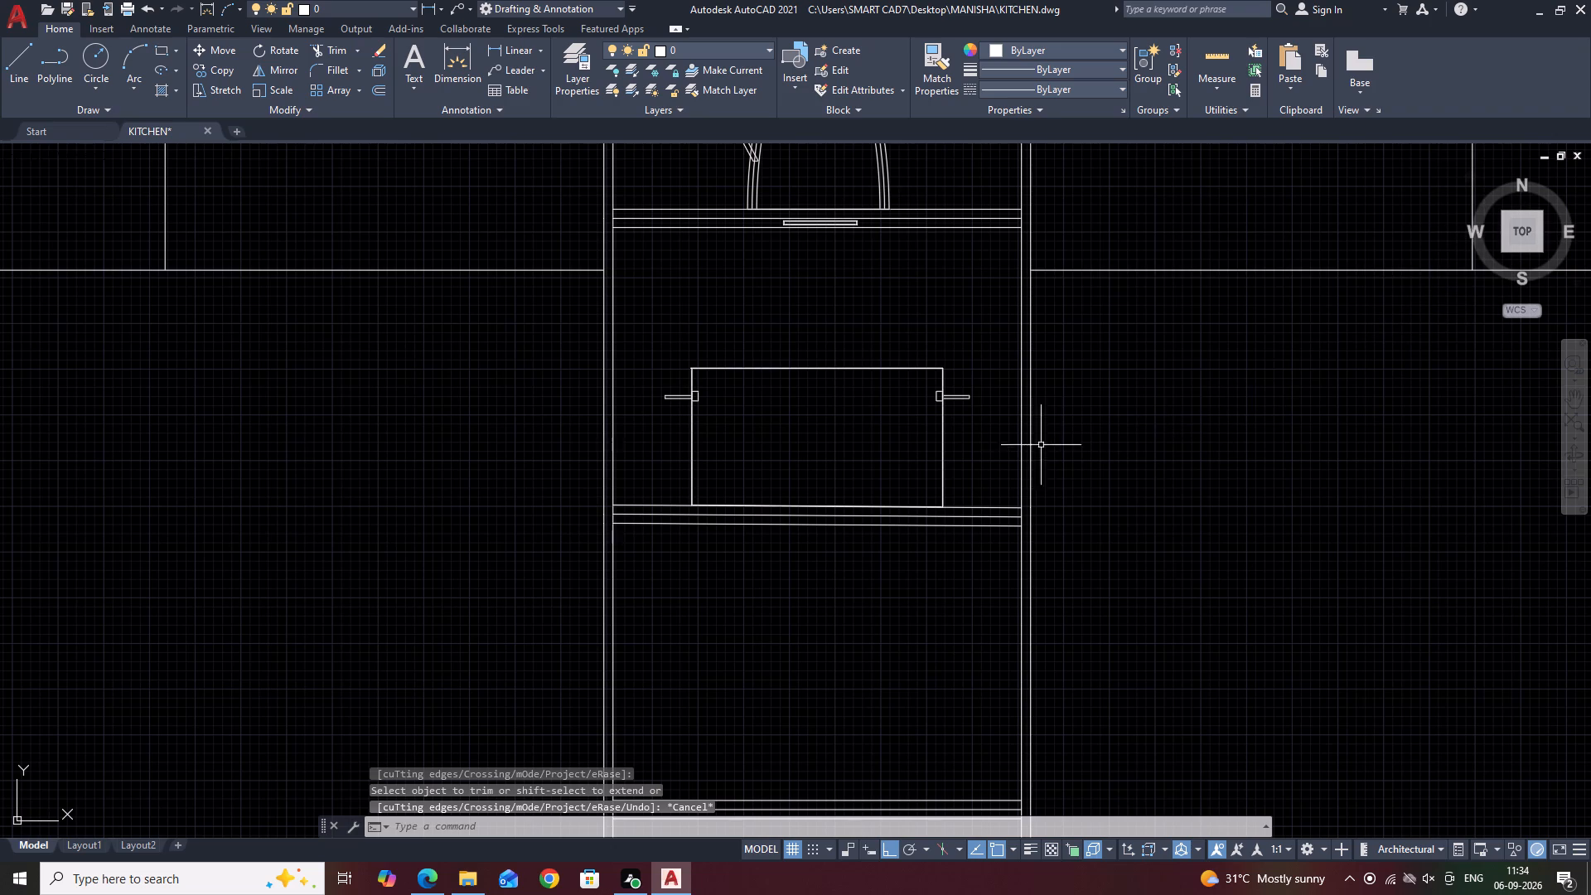
key(l)
key(space)
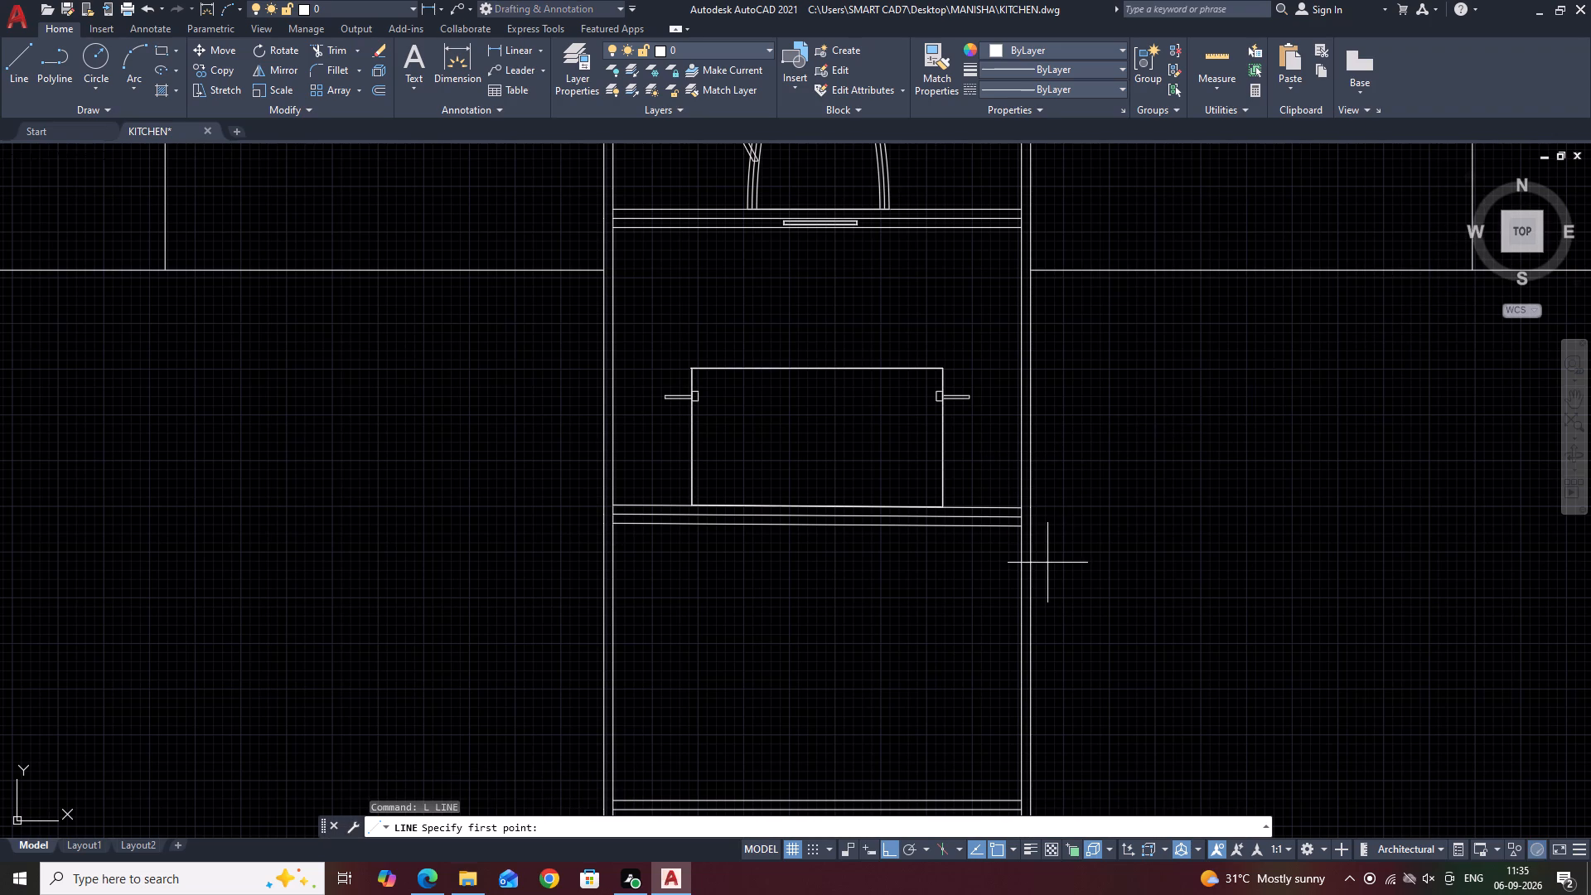
scroll(706, 357, up, 3)
scroll(640, 396, up, 4)
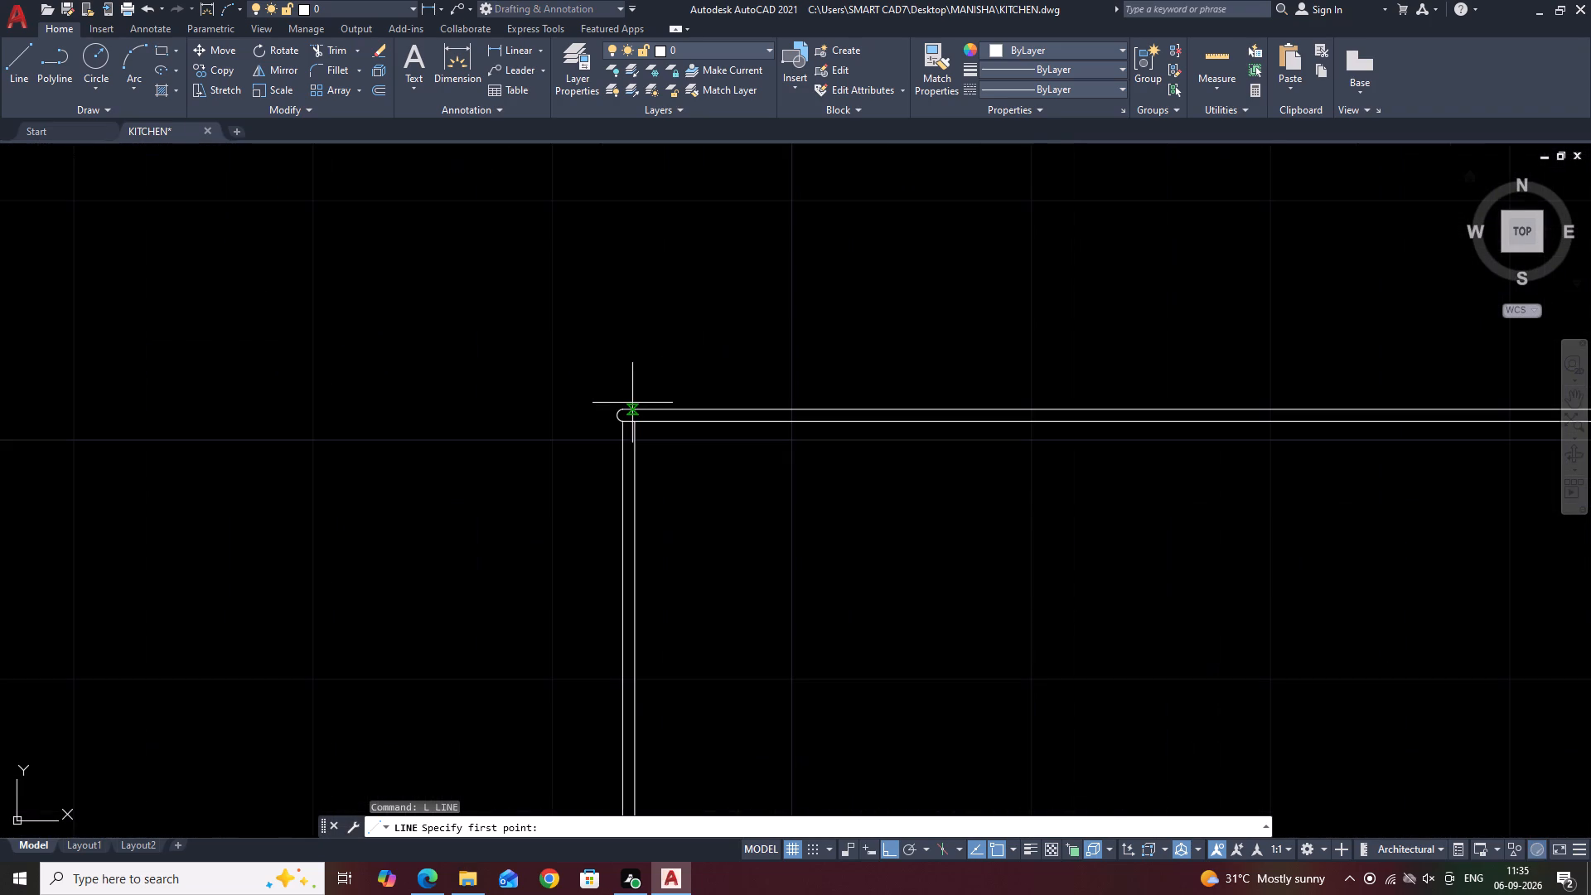
drag(624, 410, 662, 405)
scroll(984, 313, down, 1)
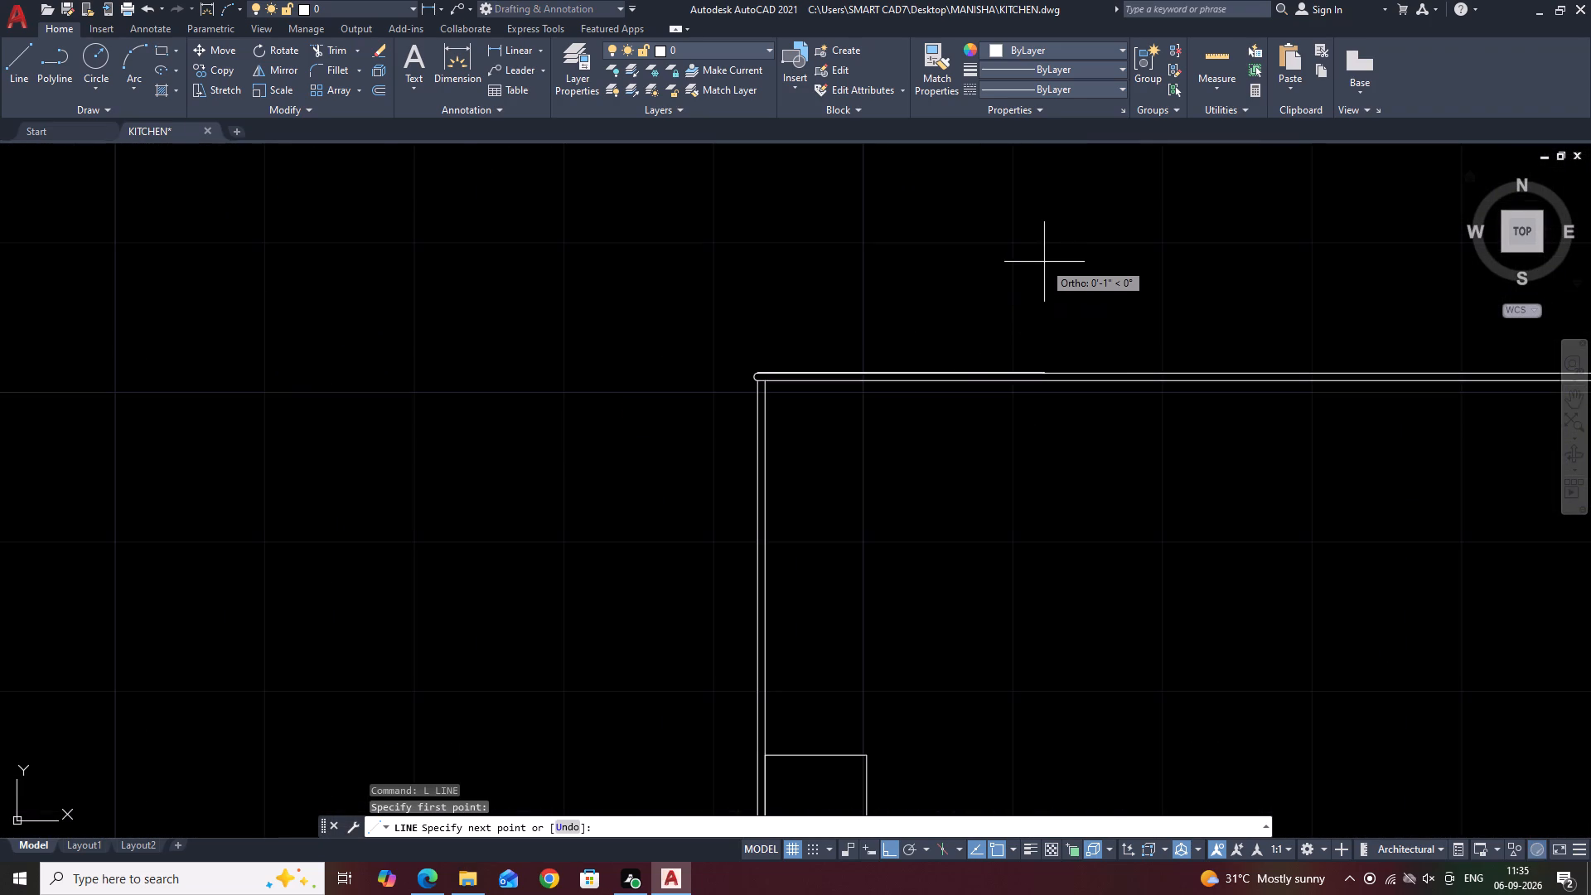
scroll(1046, 262, down, 3)
key(F8)
scroll(1052, 262, down, 3)
middle_drag(1167, 212, 1032, 317)
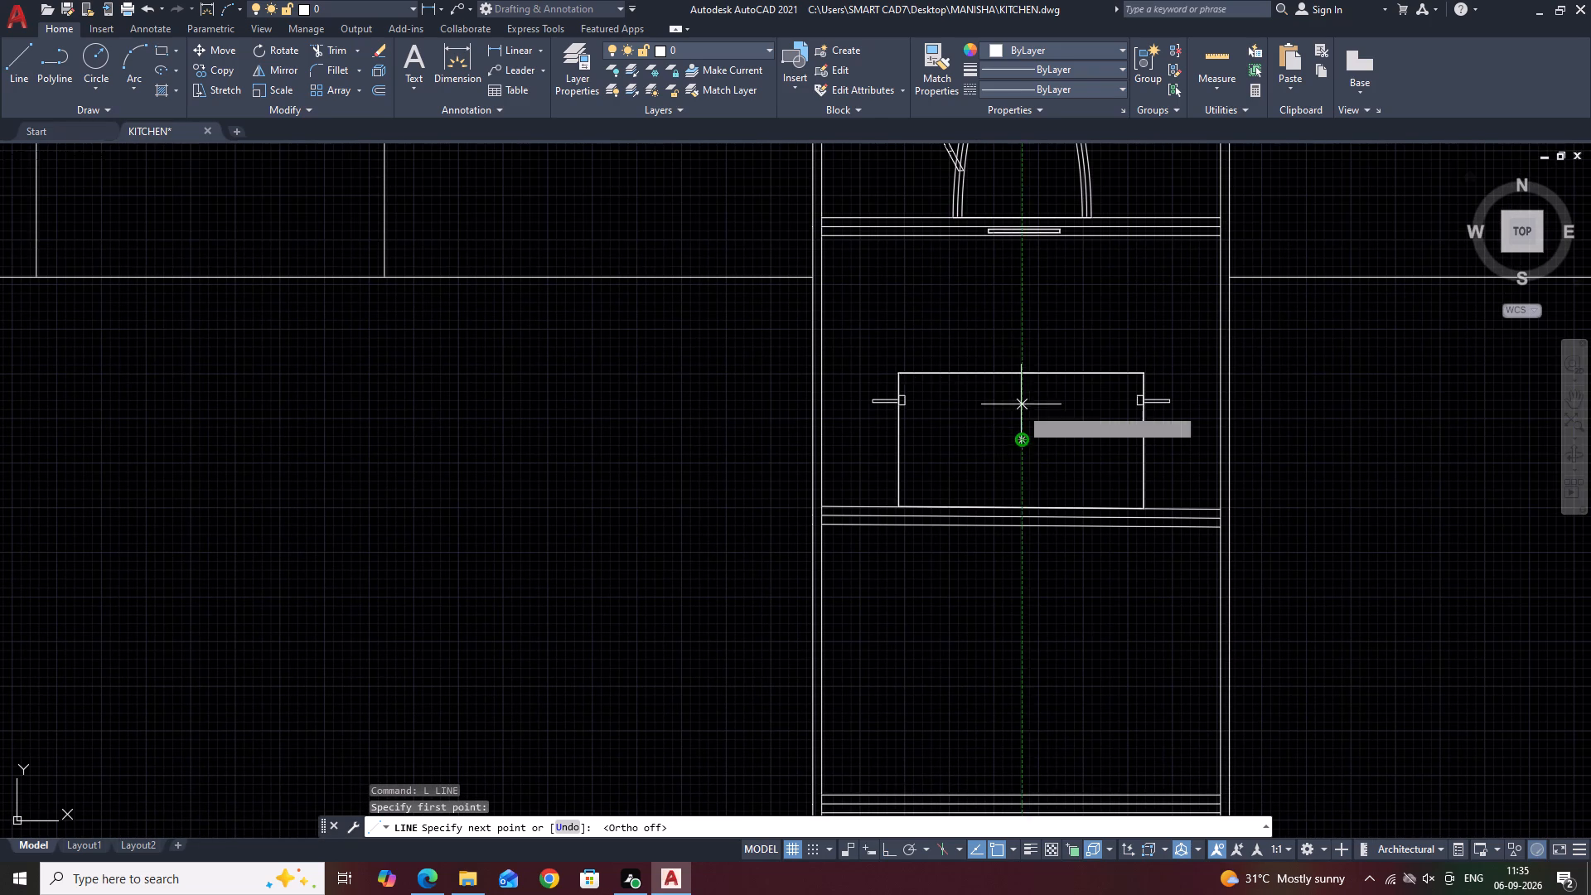
click(995, 335)
key(Escape)
Mirror the sloped lid line to the box's right side about its vertical centreline, keeping the original.
click(997, 356)
click(978, 311)
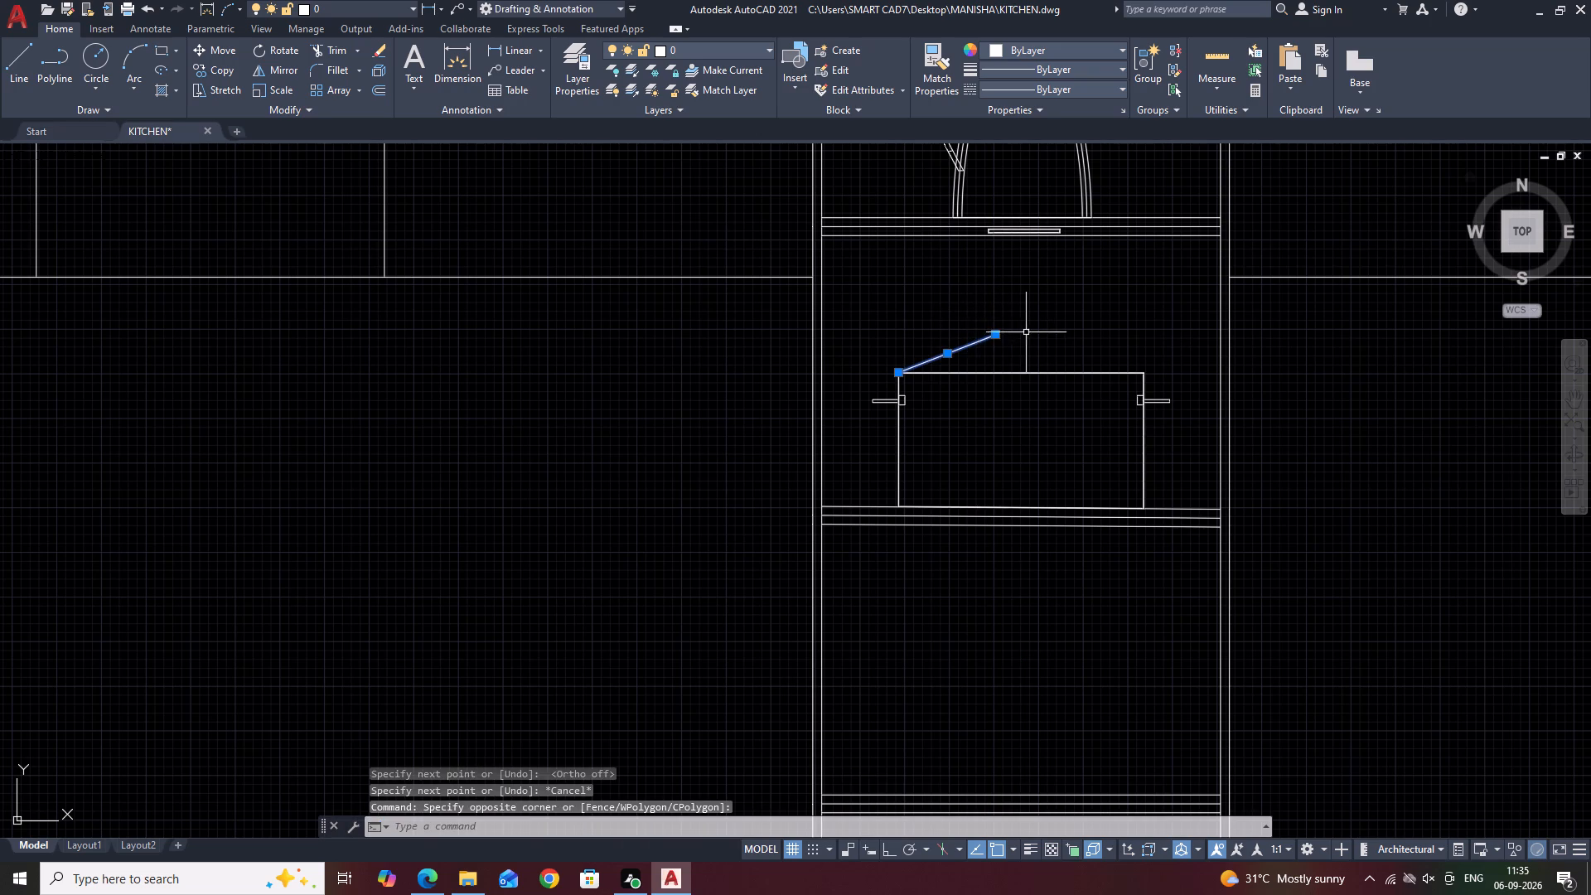
middle_drag(1029, 332, 944, 371)
text(MI)
key(space)
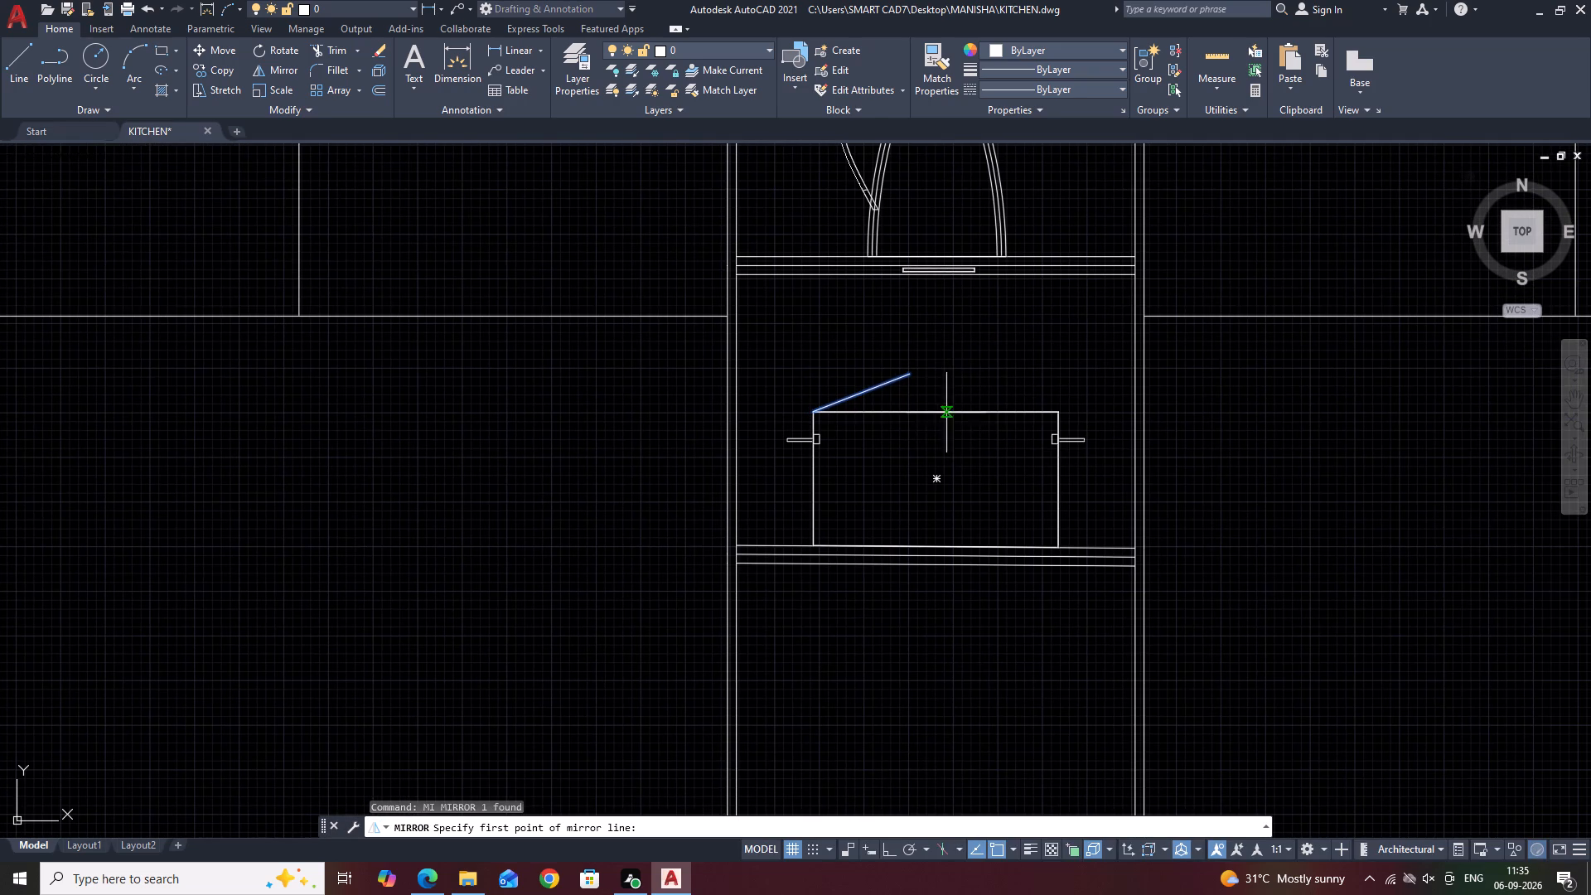
scroll(941, 406, up, 2)
click(929, 418)
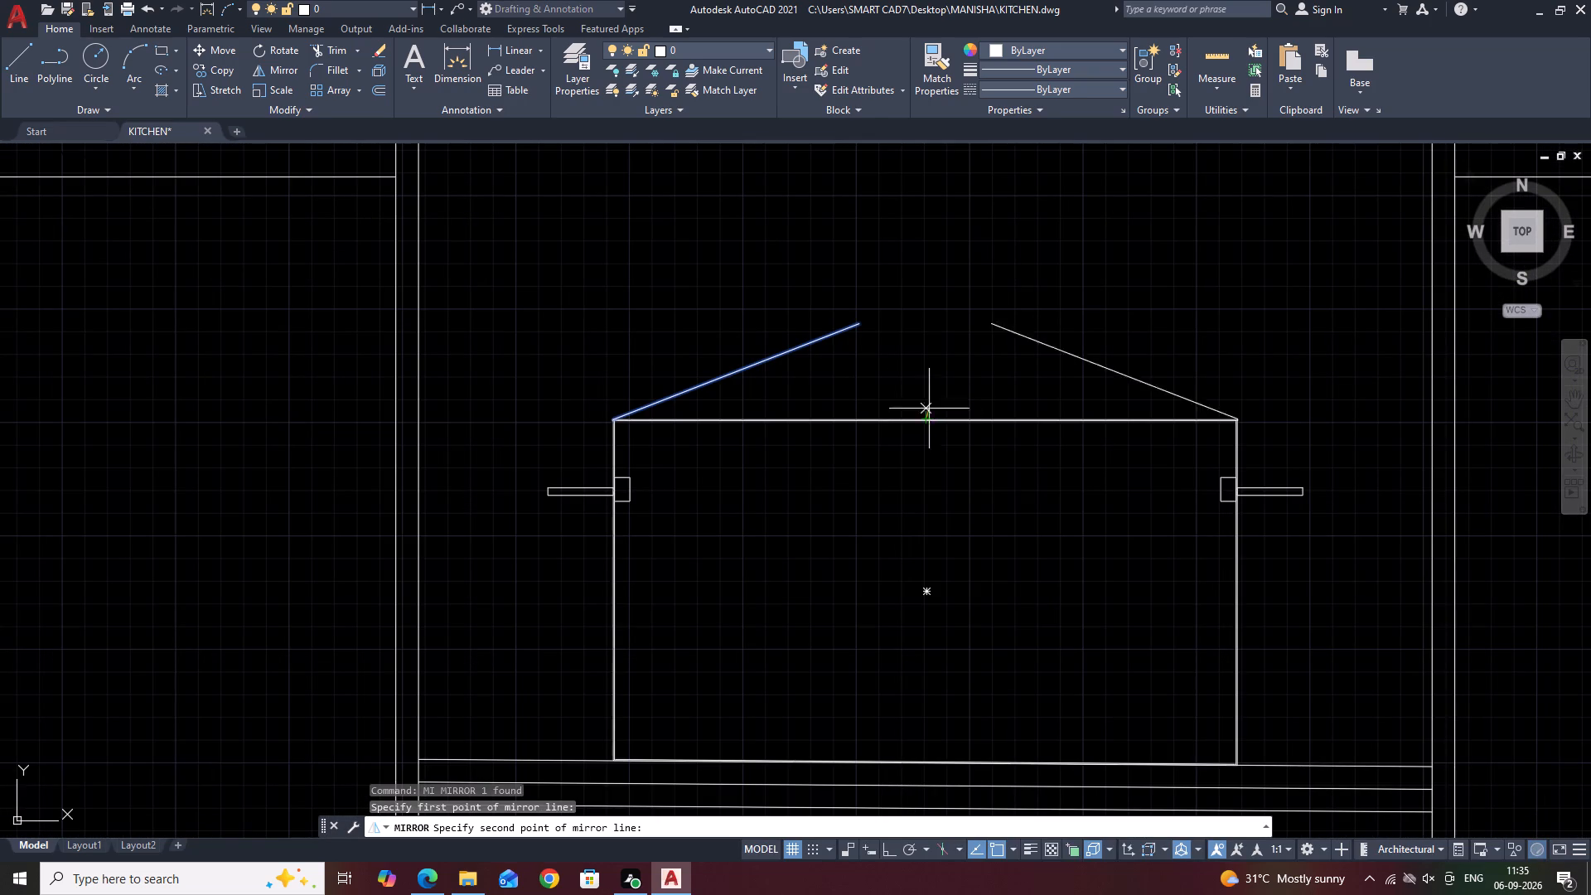
key(F8)
click(938, 302)
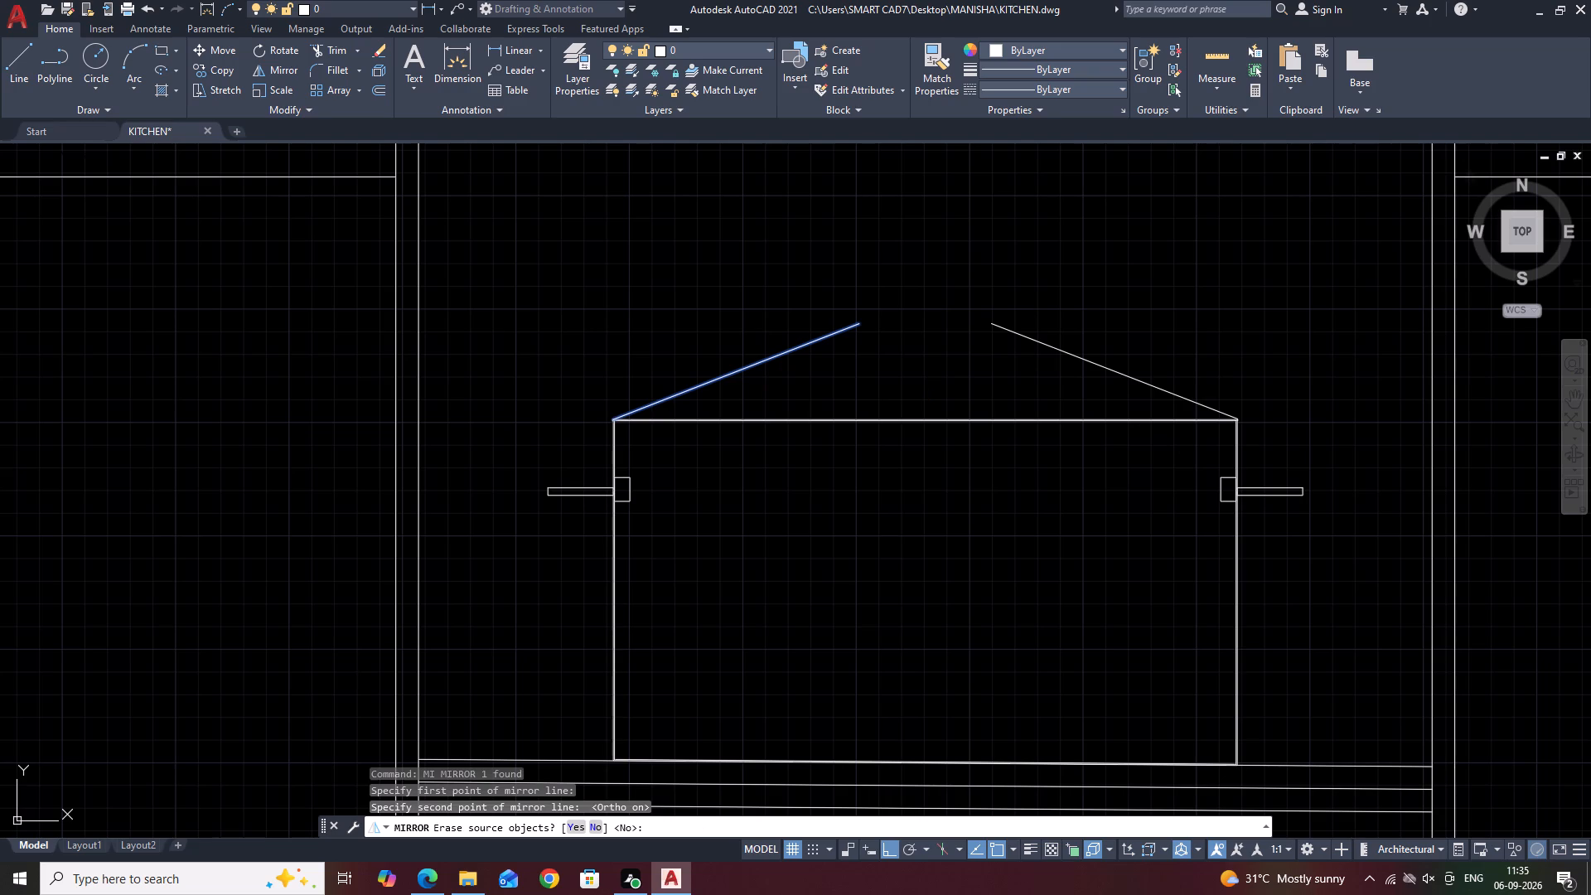
key(Return)
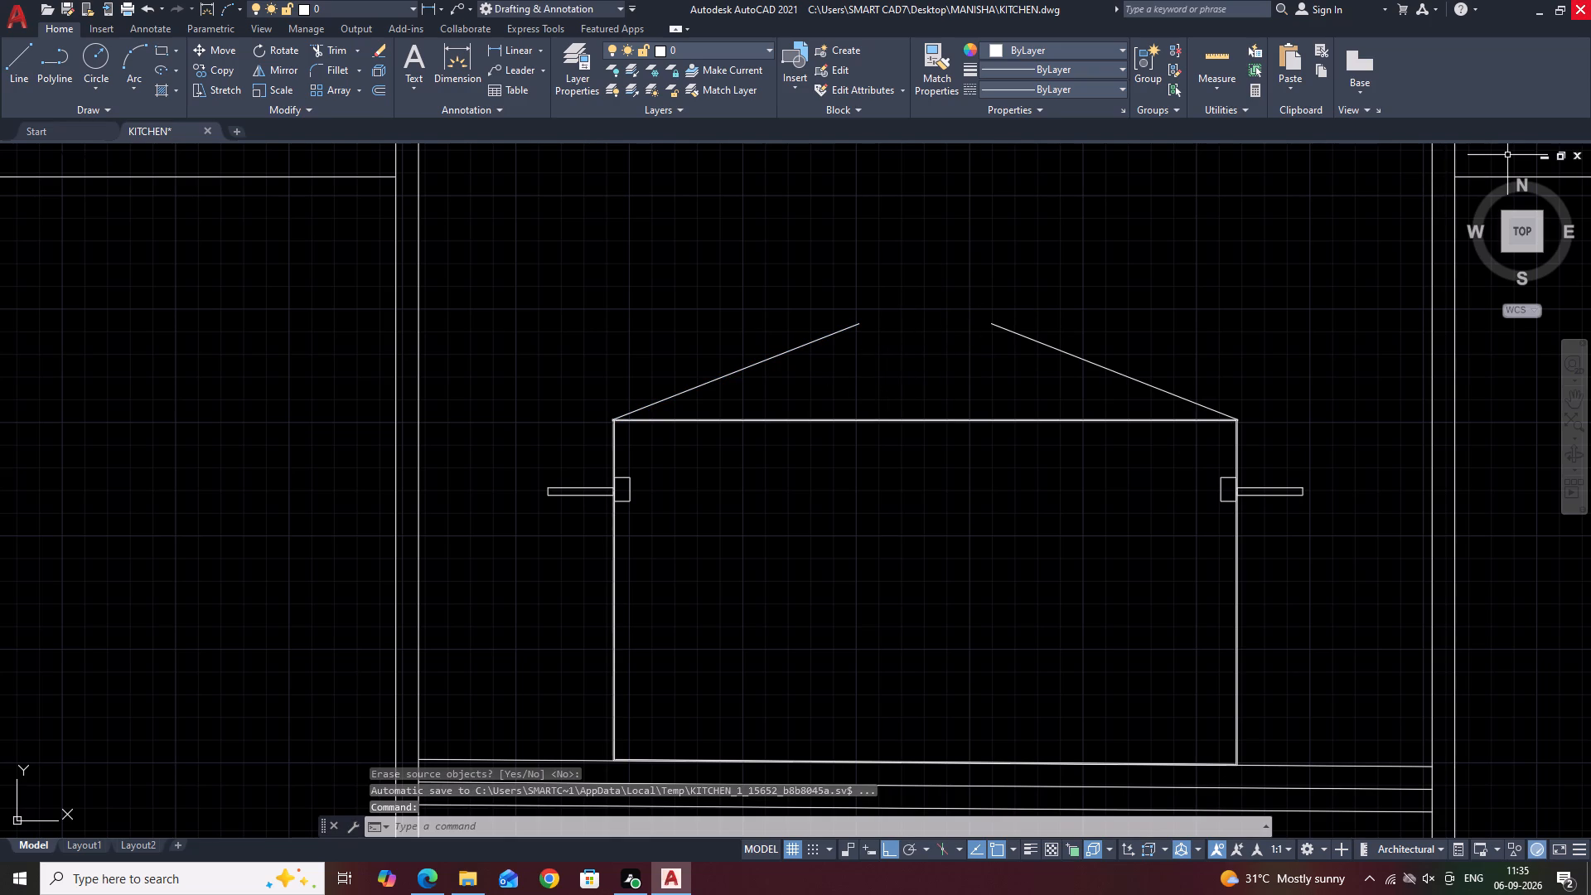
Stretch the upper end of the right sloped lid line slightly straight down.
click(1057, 284)
click(985, 334)
scroll(989, 322, up, 1)
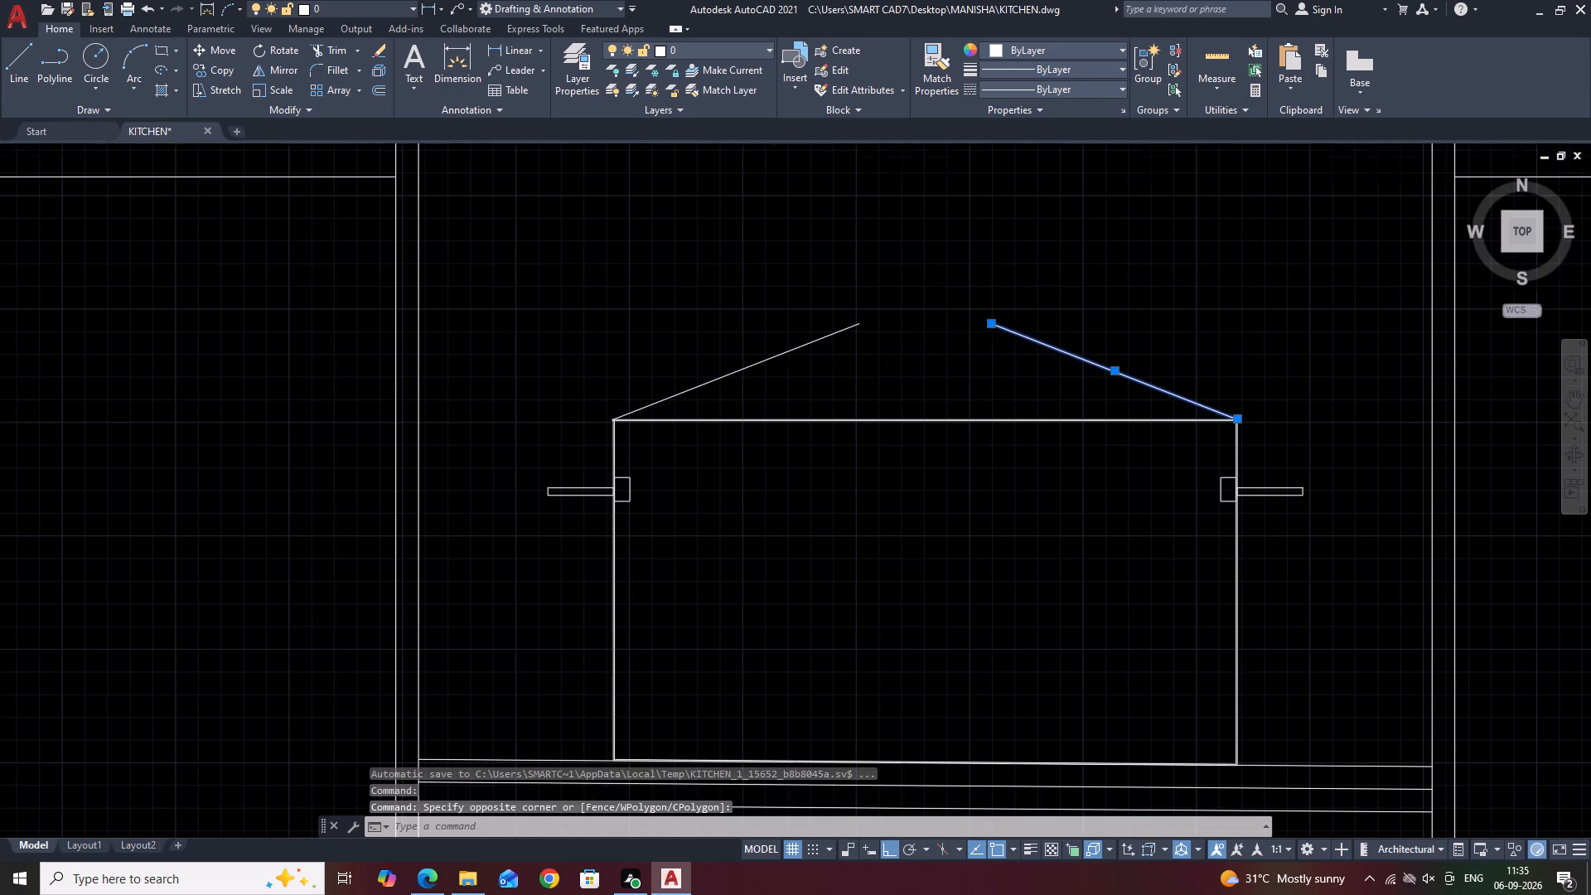
scroll(989, 322, up, 1)
click(989, 322)
click(974, 357)
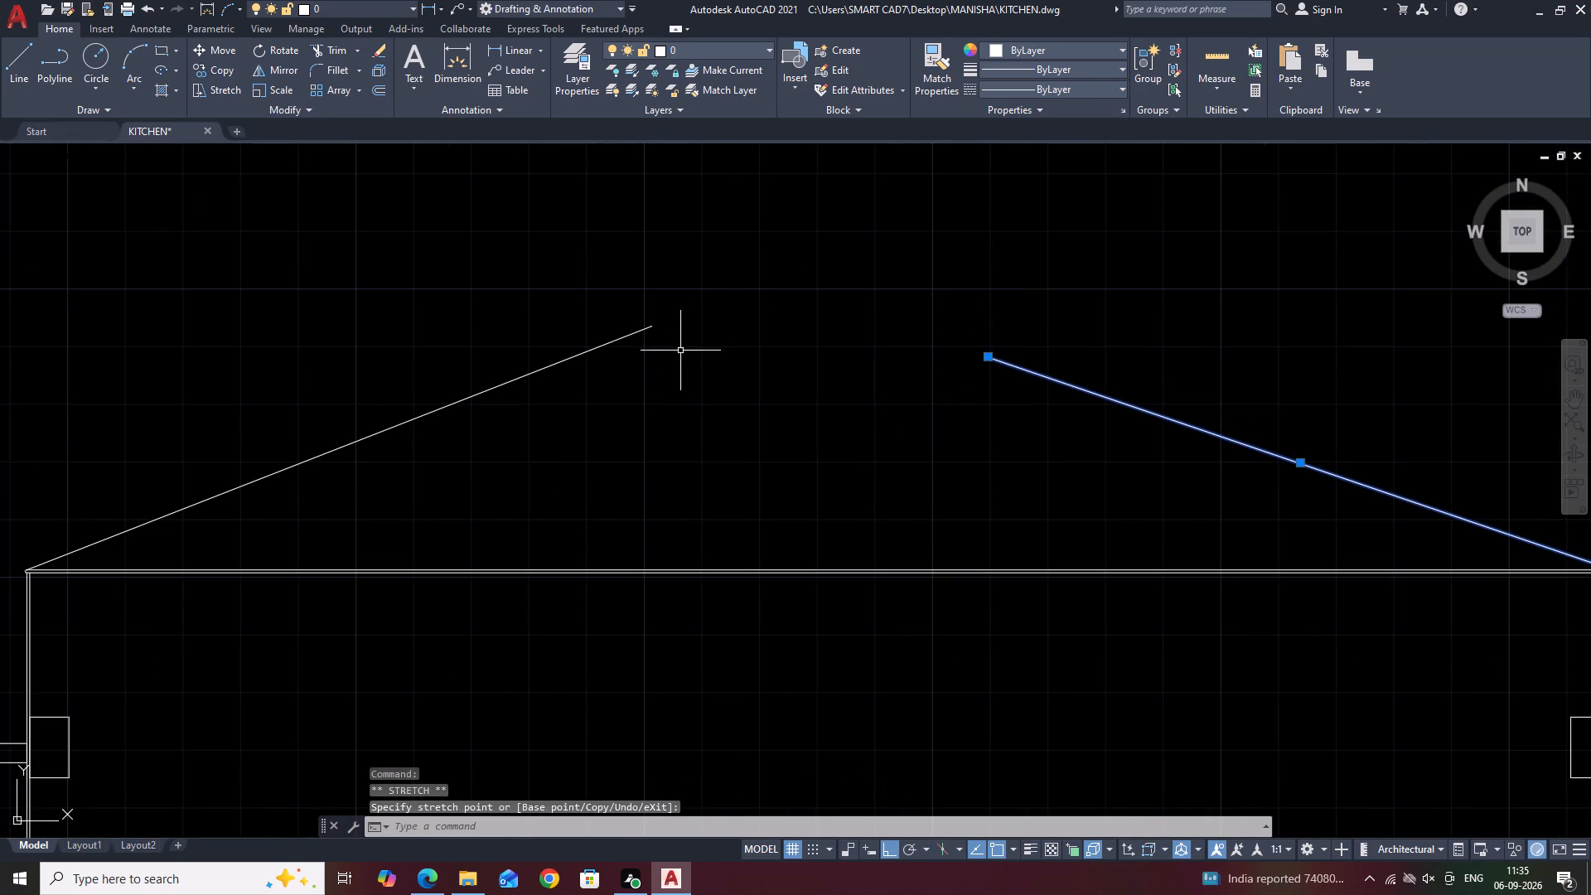
key(Escape)
Draw a near-horizontal lid-top line from just below the left sloped line's upper end to the right sloped line.
text(L)
key(space)
click(687, 375)
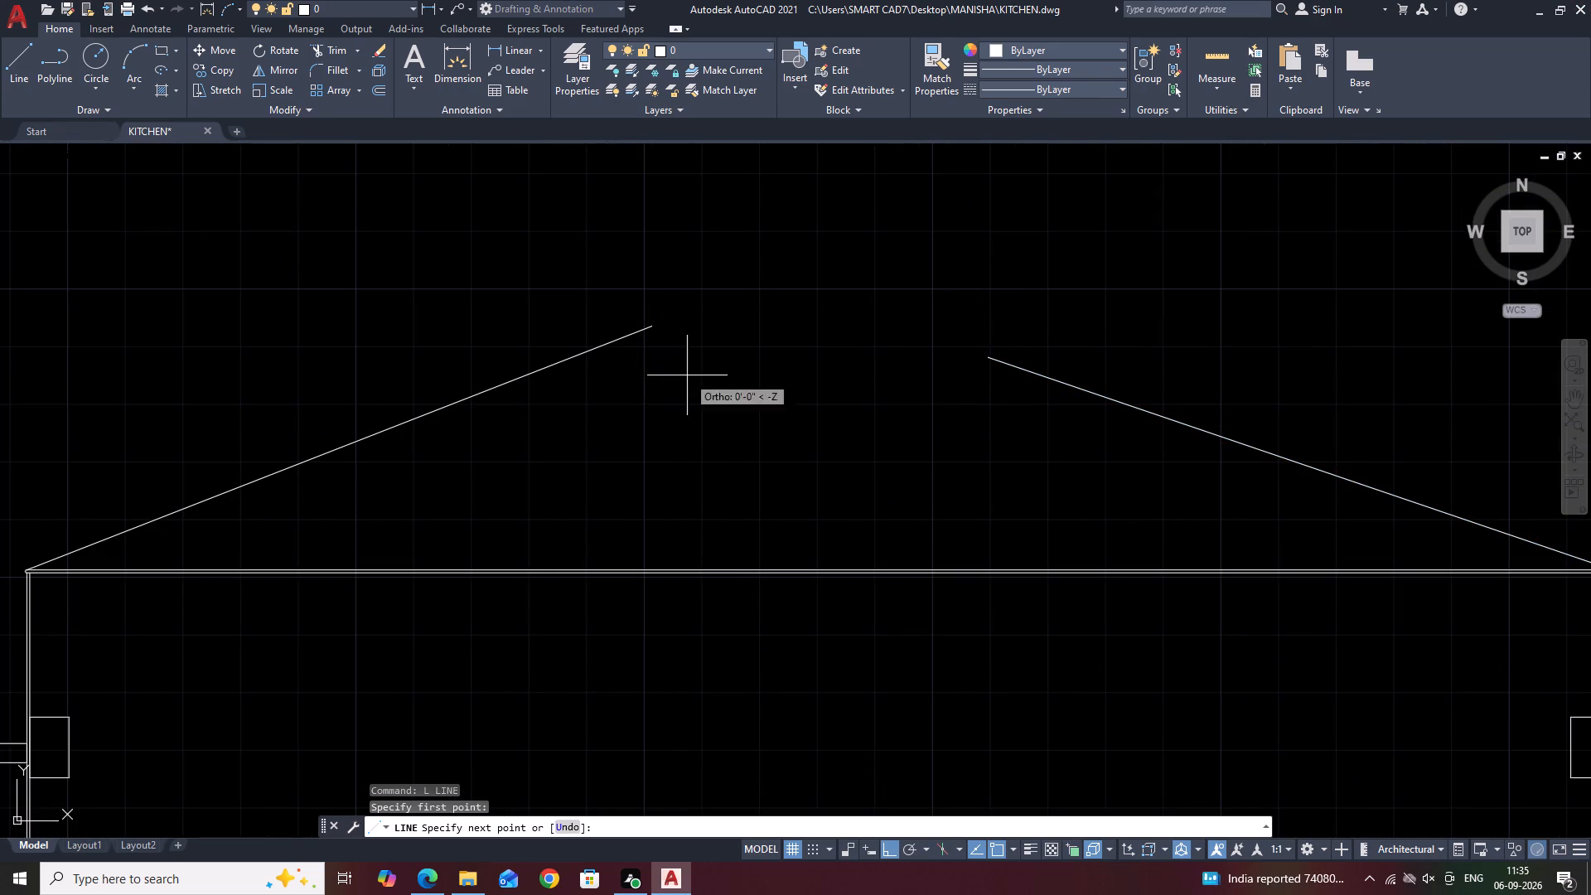
click(1027, 375)
key(Escape)
Stretch the left sloped line's upper end to meet the left end of the lid-top line.
scroll(973, 344, down, 3)
scroll(911, 342, up, 2)
click(892, 321)
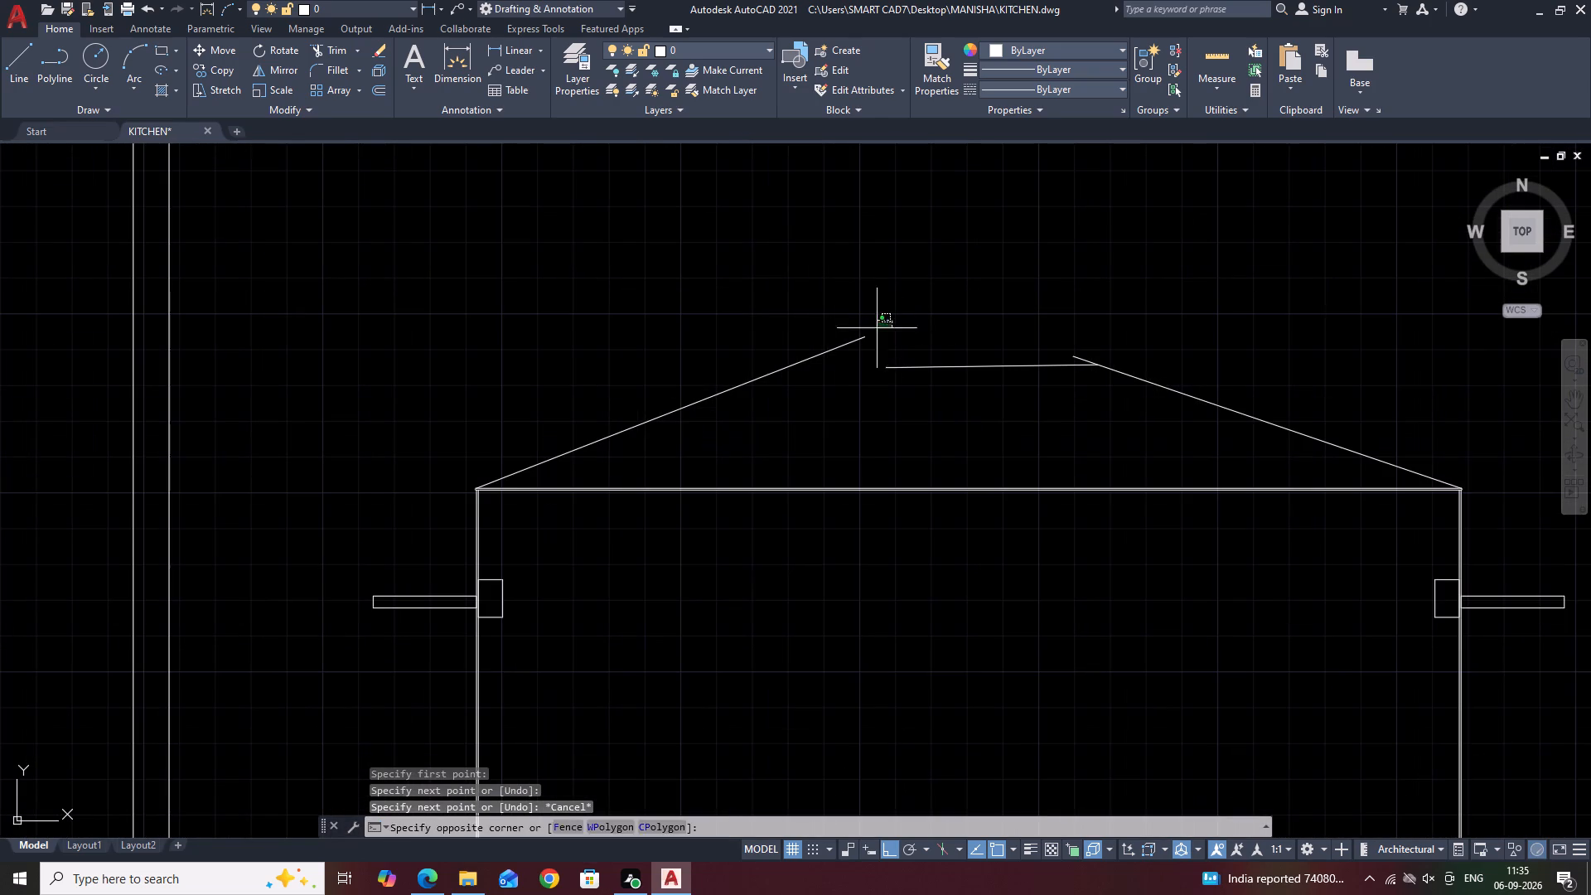
click(819, 347)
scroll(849, 344, up, 3)
click(899, 323)
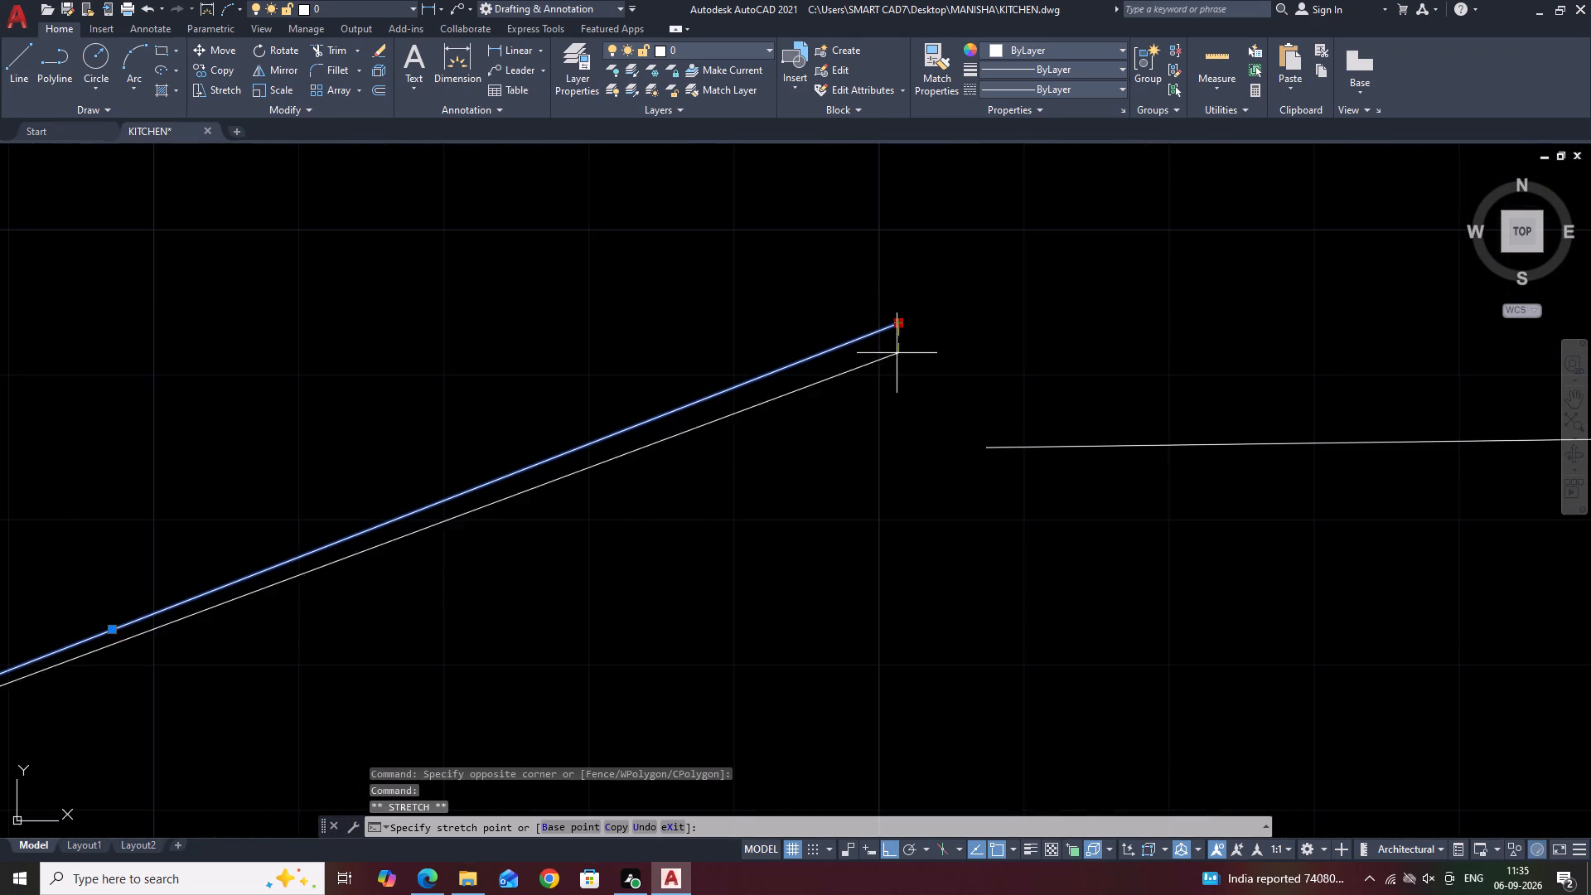
click(982, 447)
scroll(942, 370, down, 5)
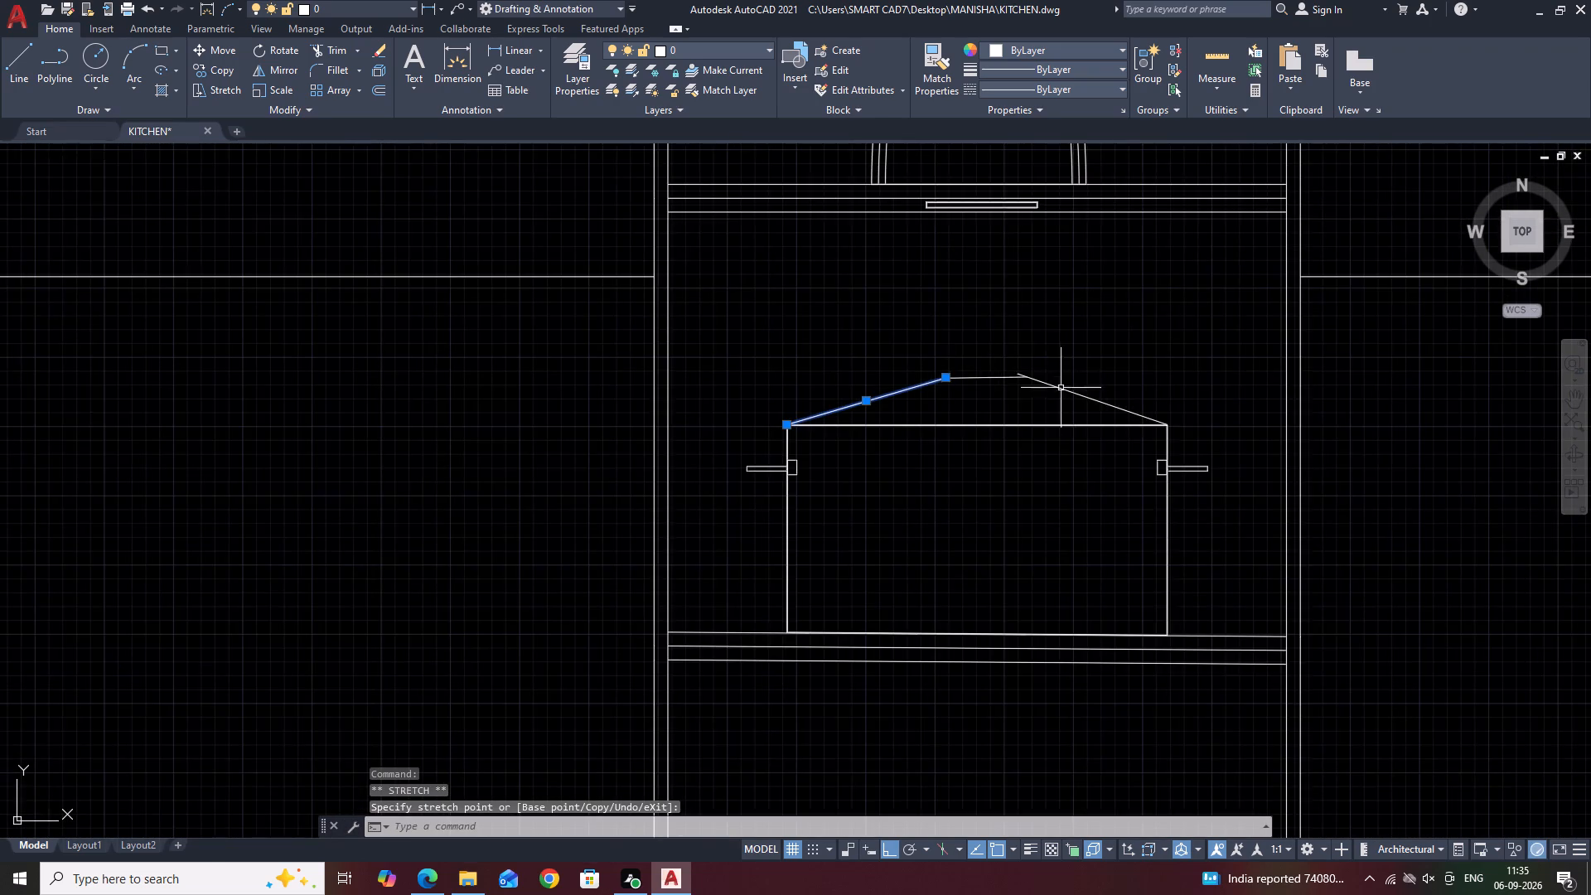
Stretch the right sloped line's upper end back to the right end of the lid-top line.
scroll(1057, 403, up, 3)
click(1121, 345)
click(1040, 399)
scroll(885, 281, up, 3)
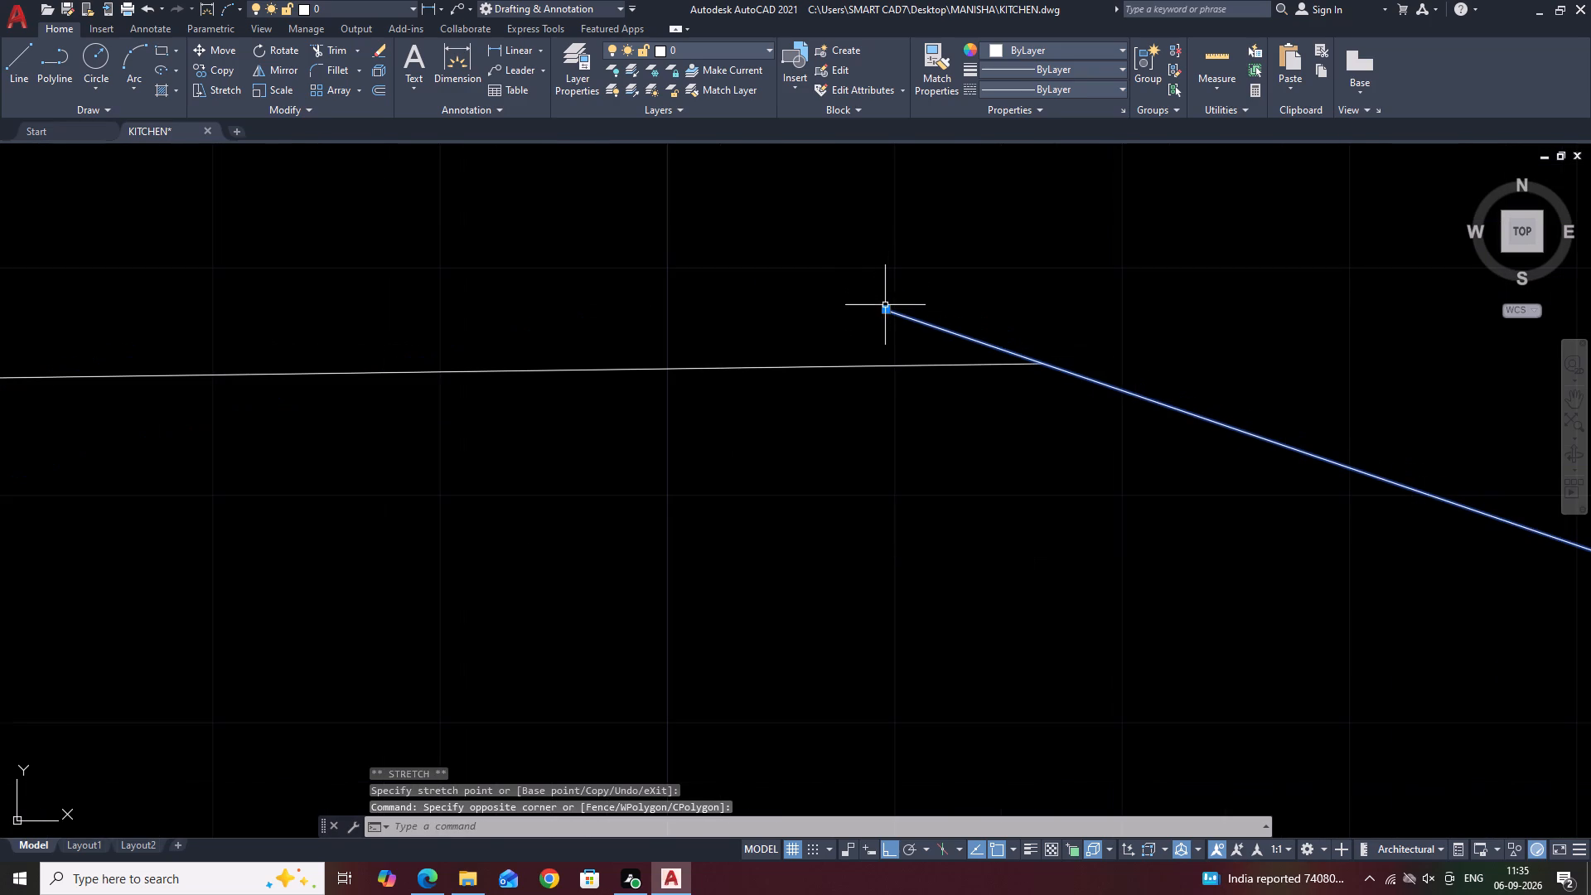
click(885, 307)
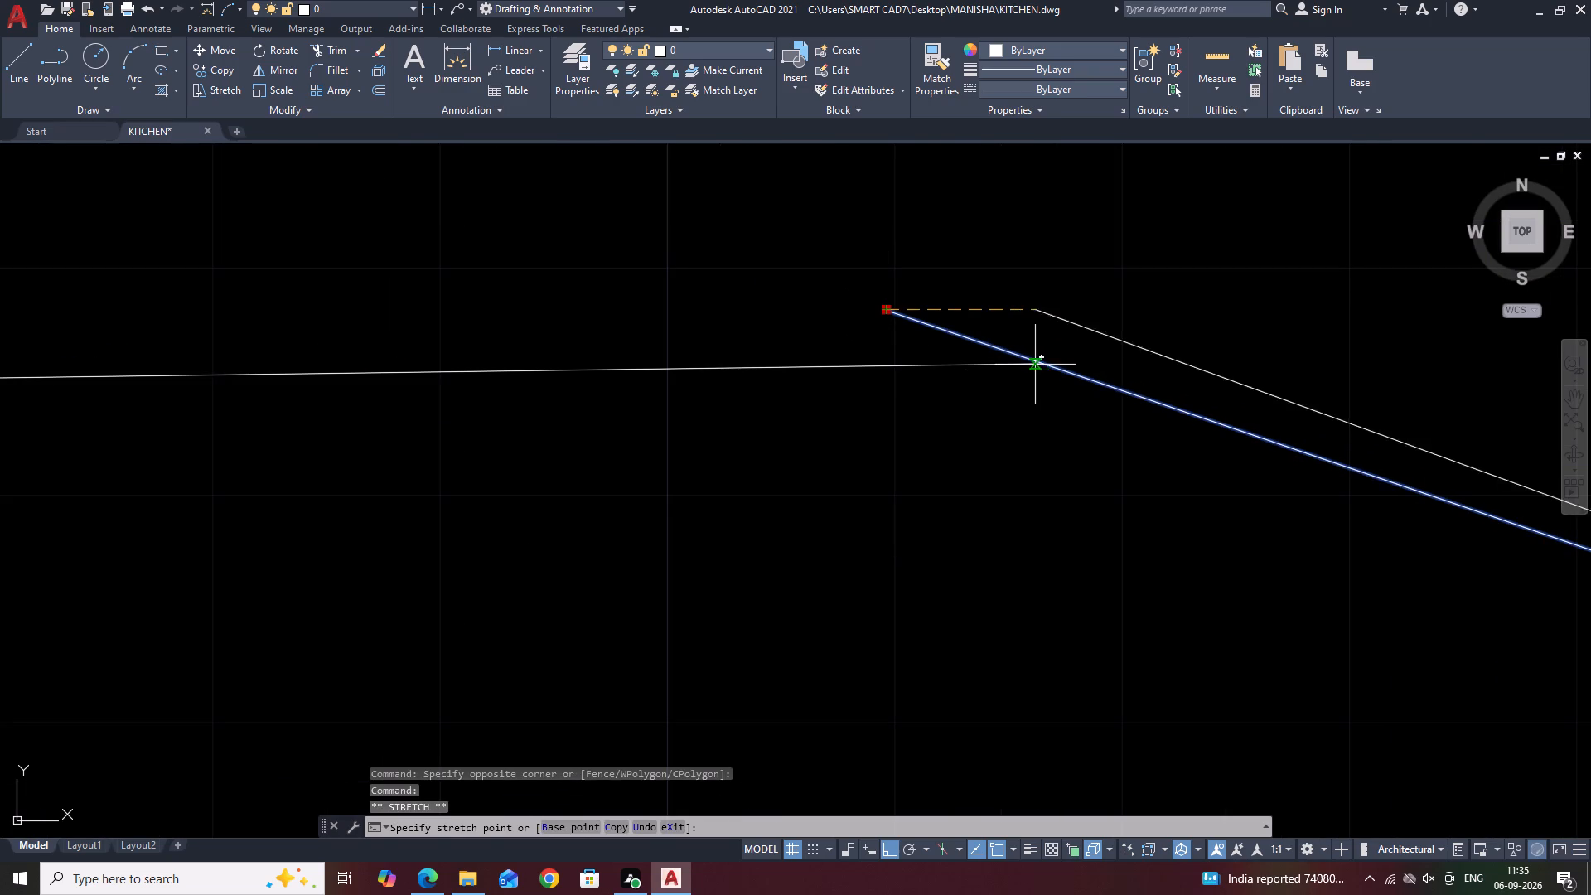
click(1036, 365)
scroll(966, 351, down, 5)
key(Escape)
Stretch the lid's flat top and the upper ends of both sloped lines down about 1/2".
scroll(1053, 340, down, 3)
middle_drag(1128, 301, 1134, 369)
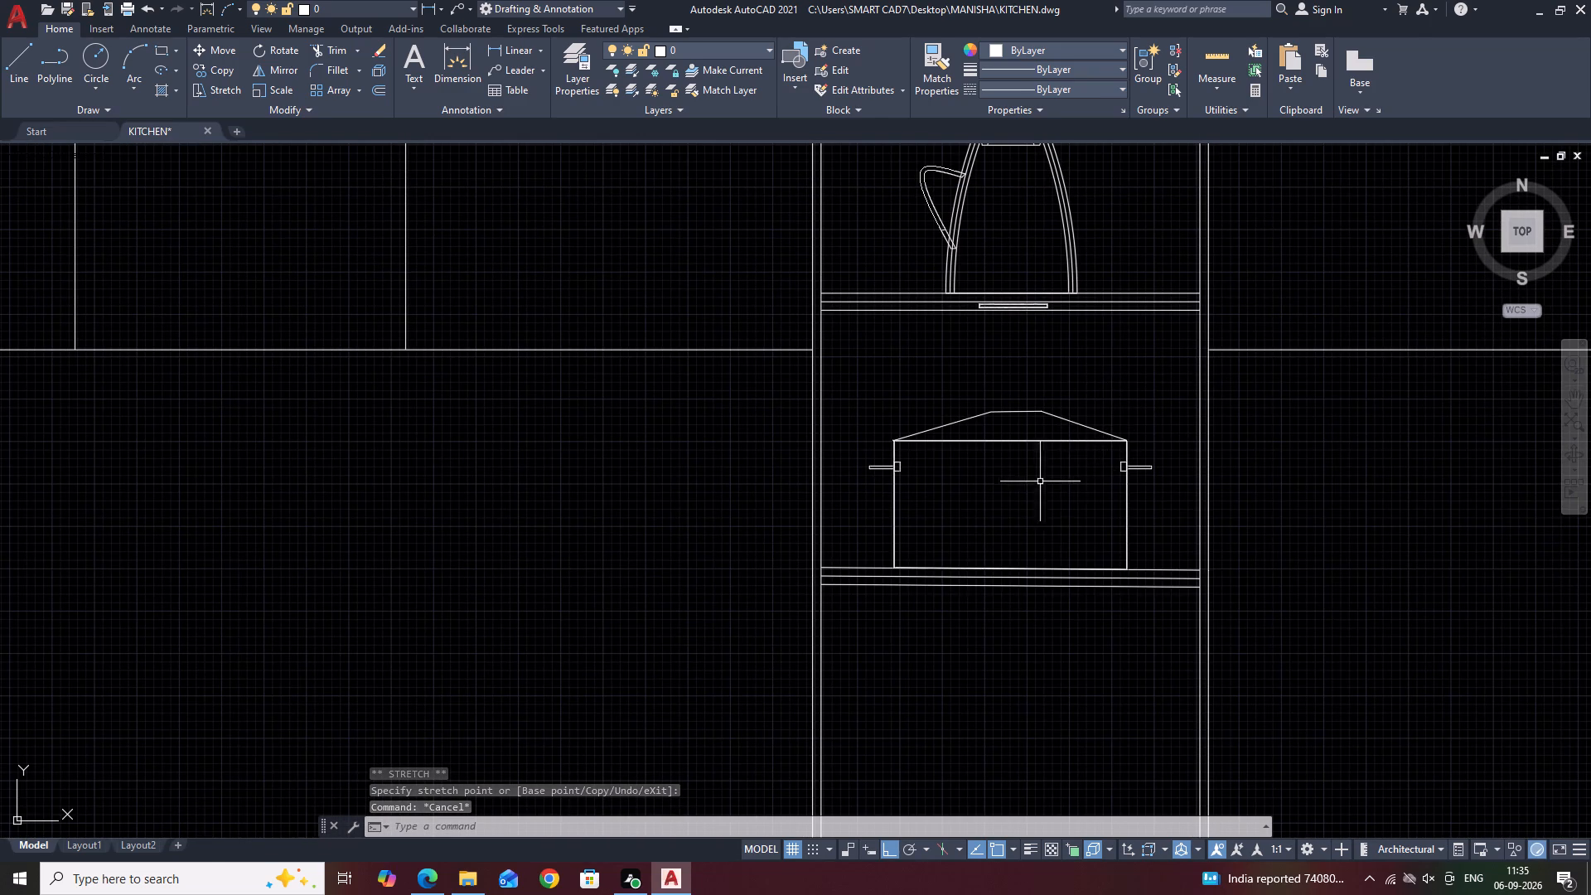
scroll(1037, 387, up, 3)
scroll(1023, 508, up, 3)
scroll(1149, 346, down, 5)
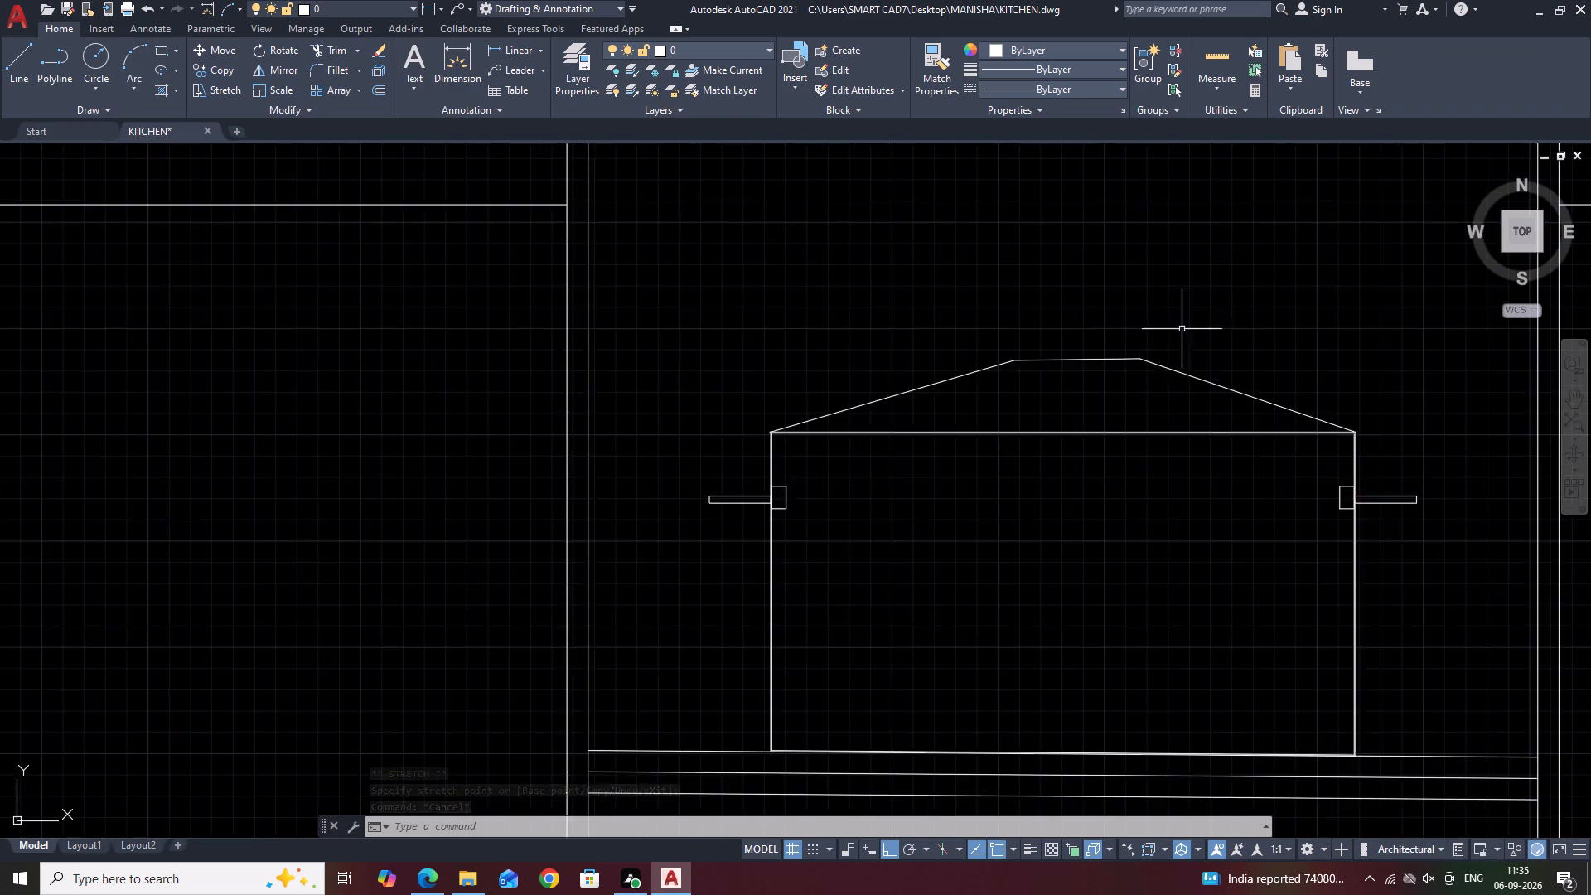
scroll(1182, 329, down, 2)
middle_drag(1220, 314, 1158, 398)
scroll(1097, 432, up, 3)
click(1185, 354)
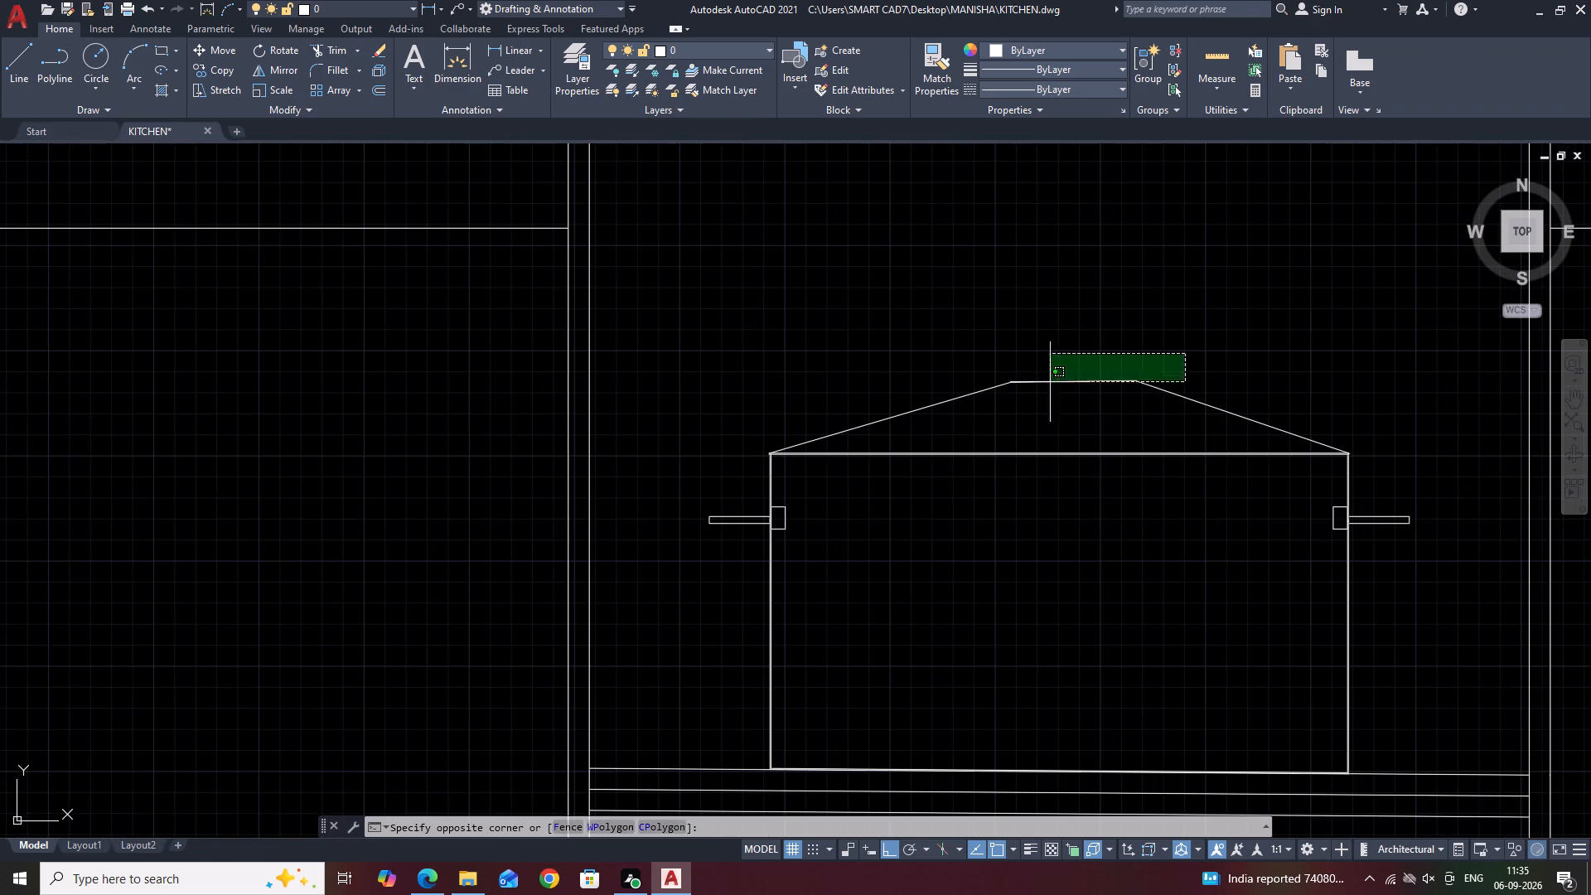
click(994, 389)
middle_drag(1034, 363, 976, 375)
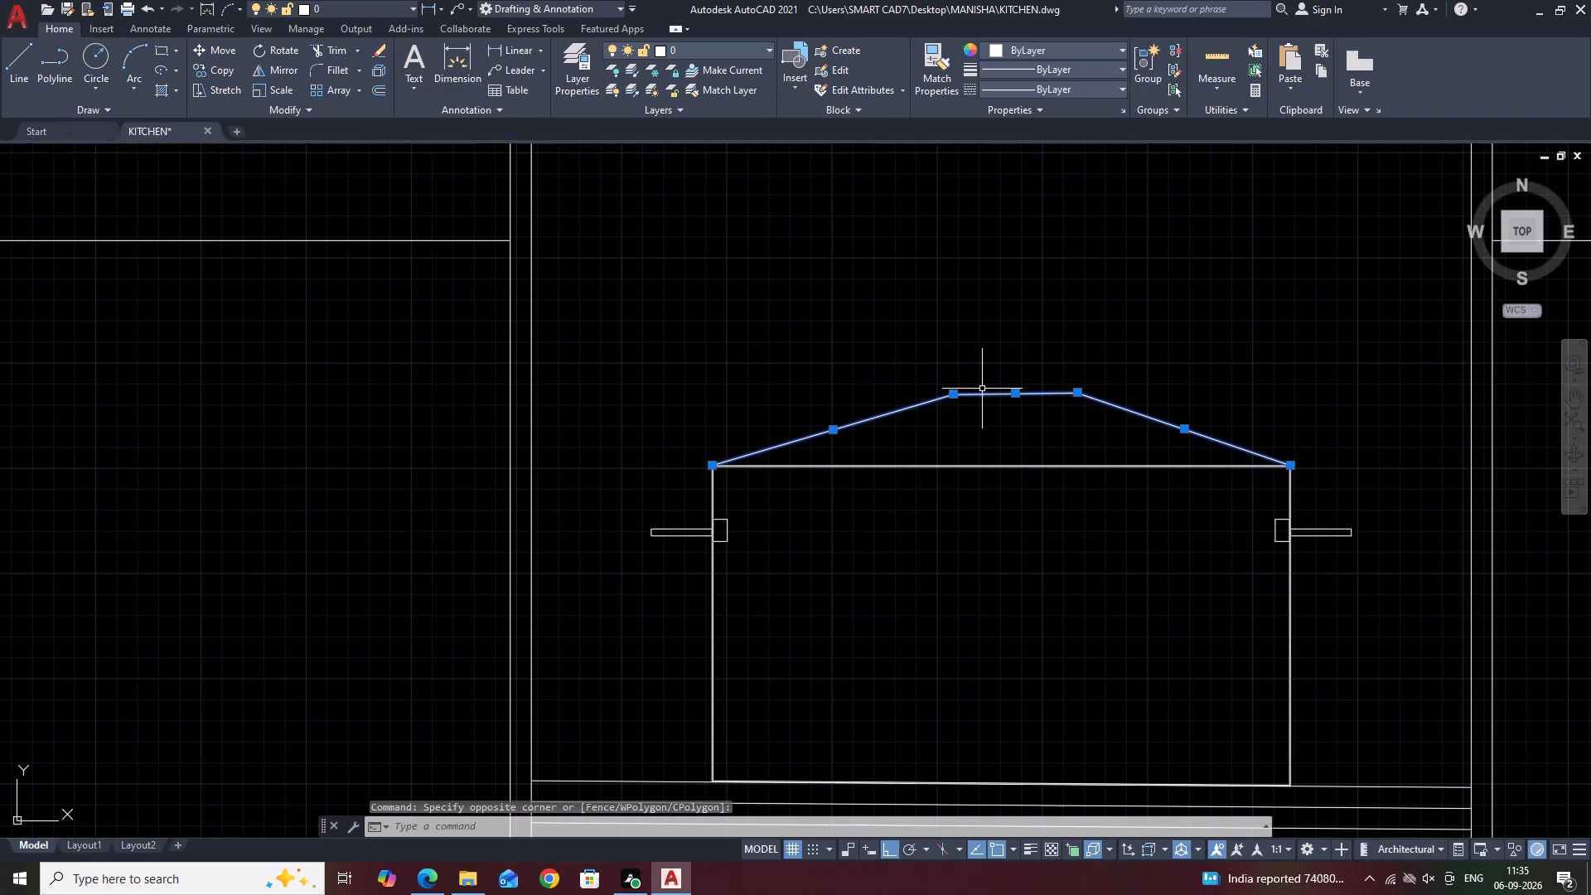
text(S)
key(space)
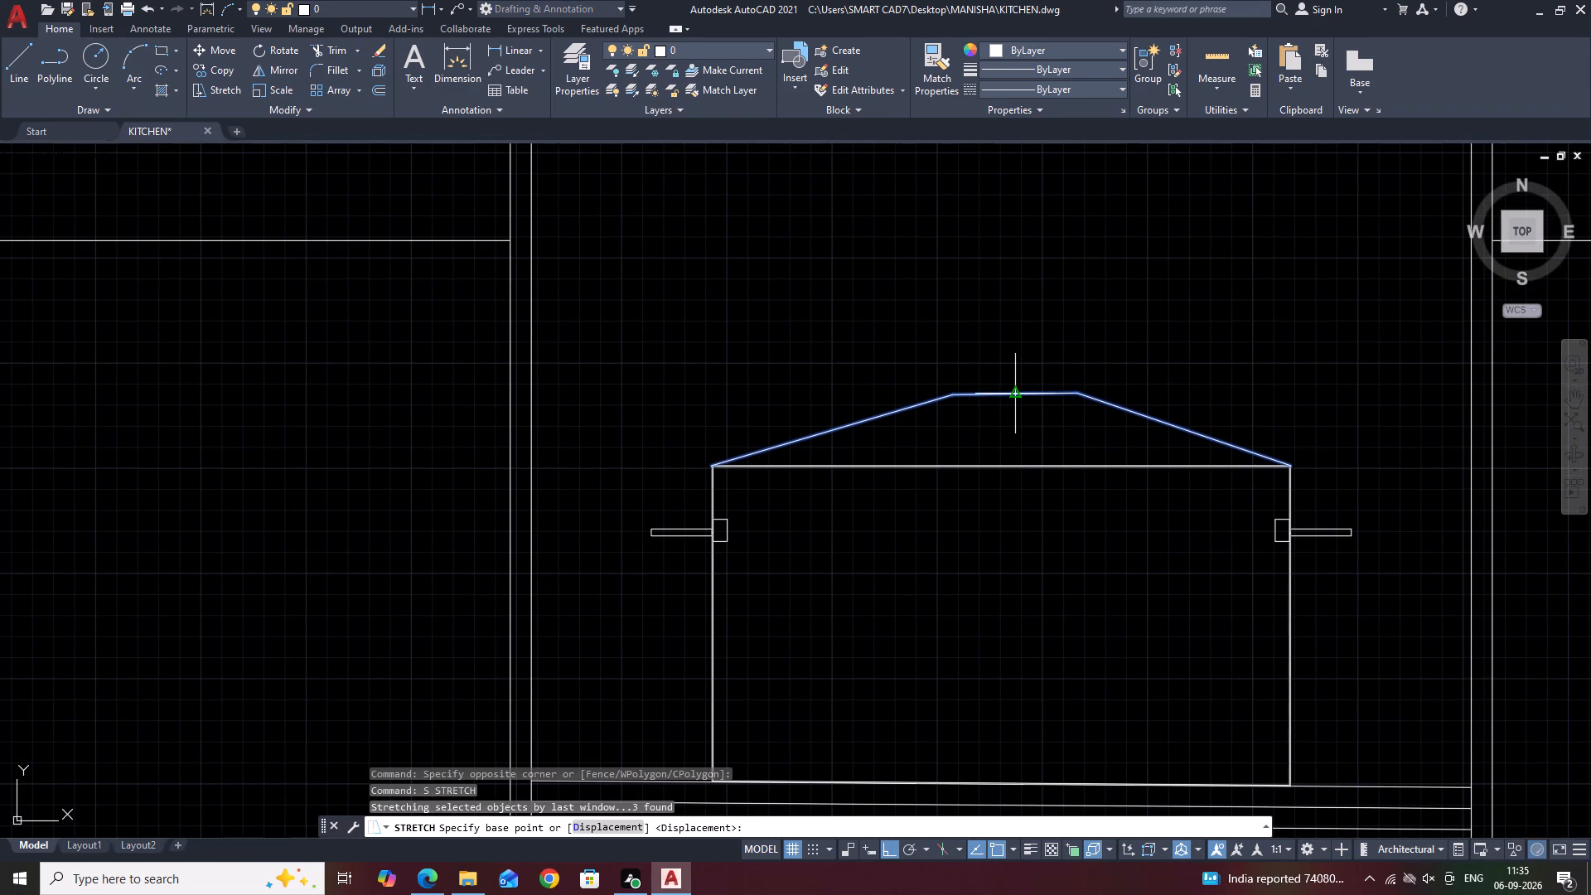
click(1018, 392)
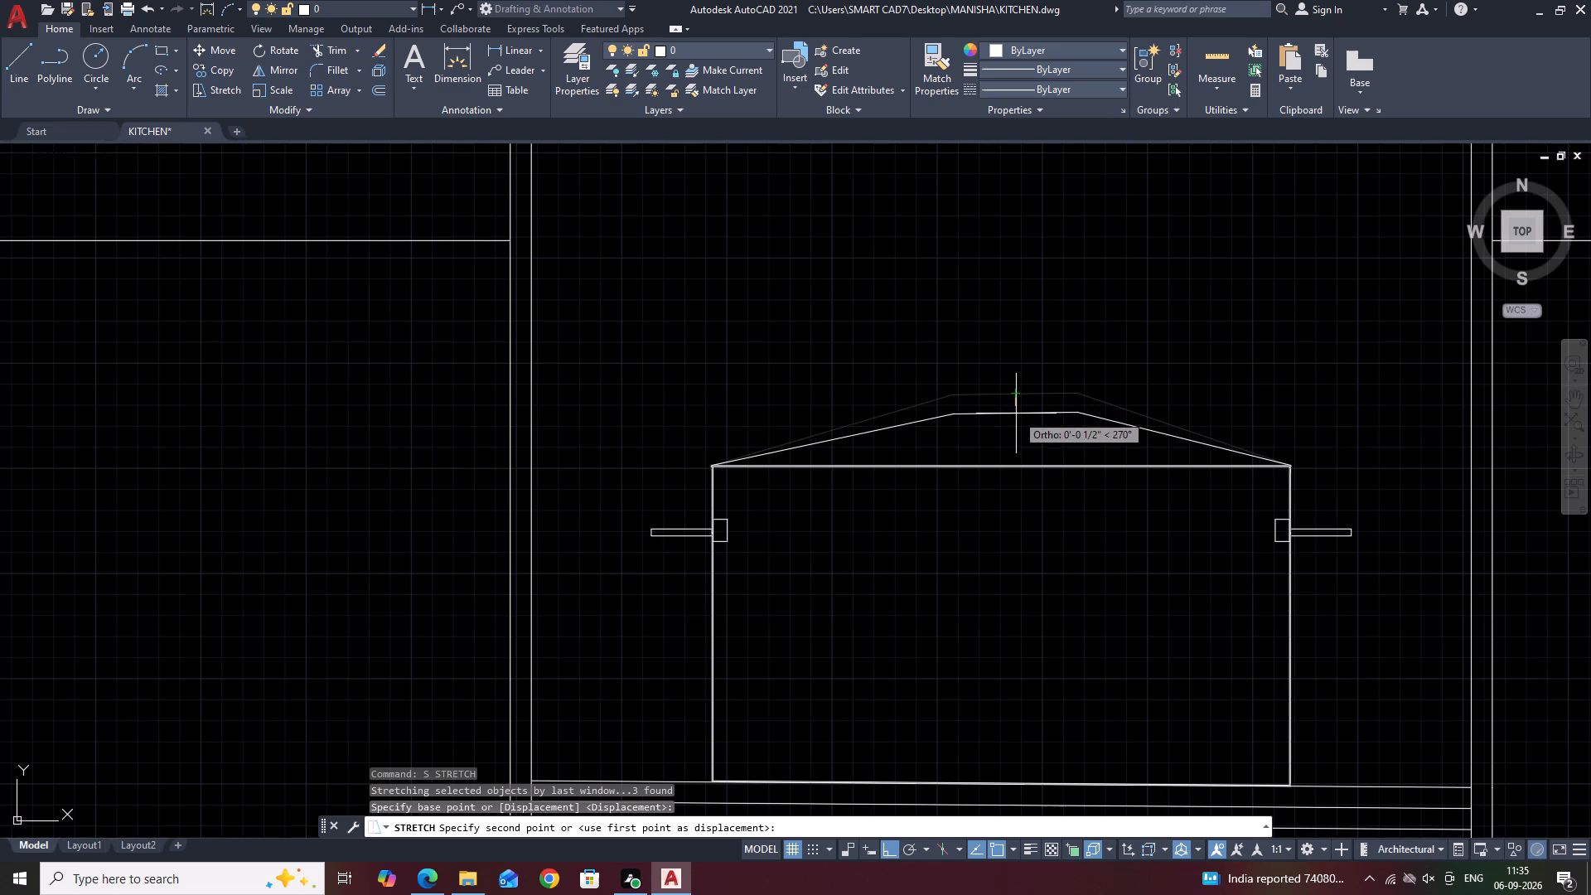
click(1016, 414)
key(Escape)
Draw a thin raised cap on the lid's flat top with two short vertical sides and a horizontal top line.
middle_drag(1110, 366, 994, 400)
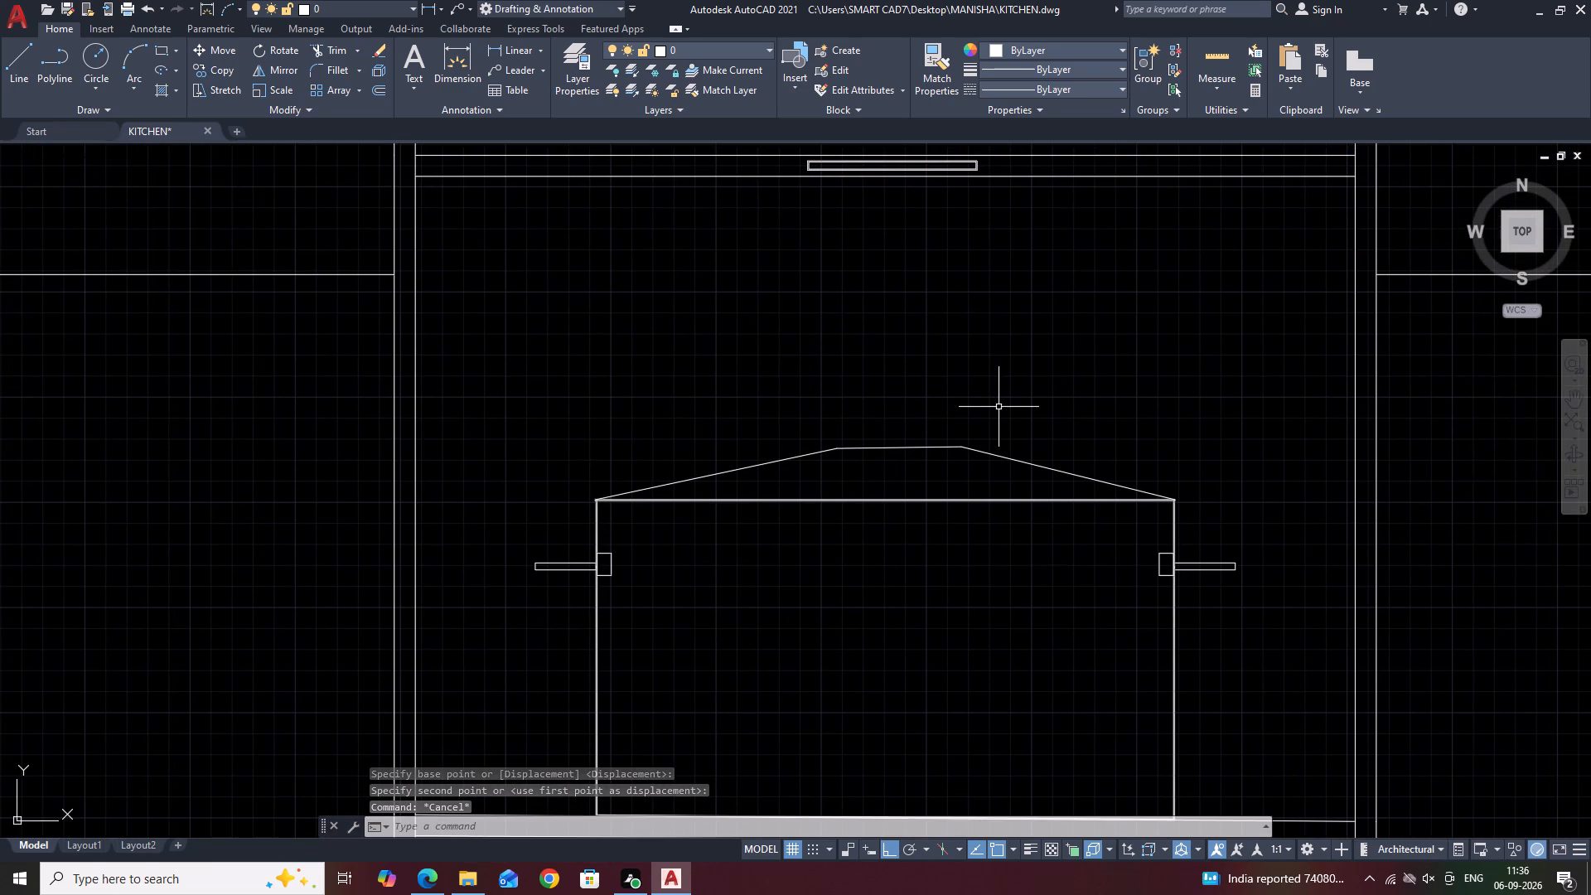
text(L)
key(space)
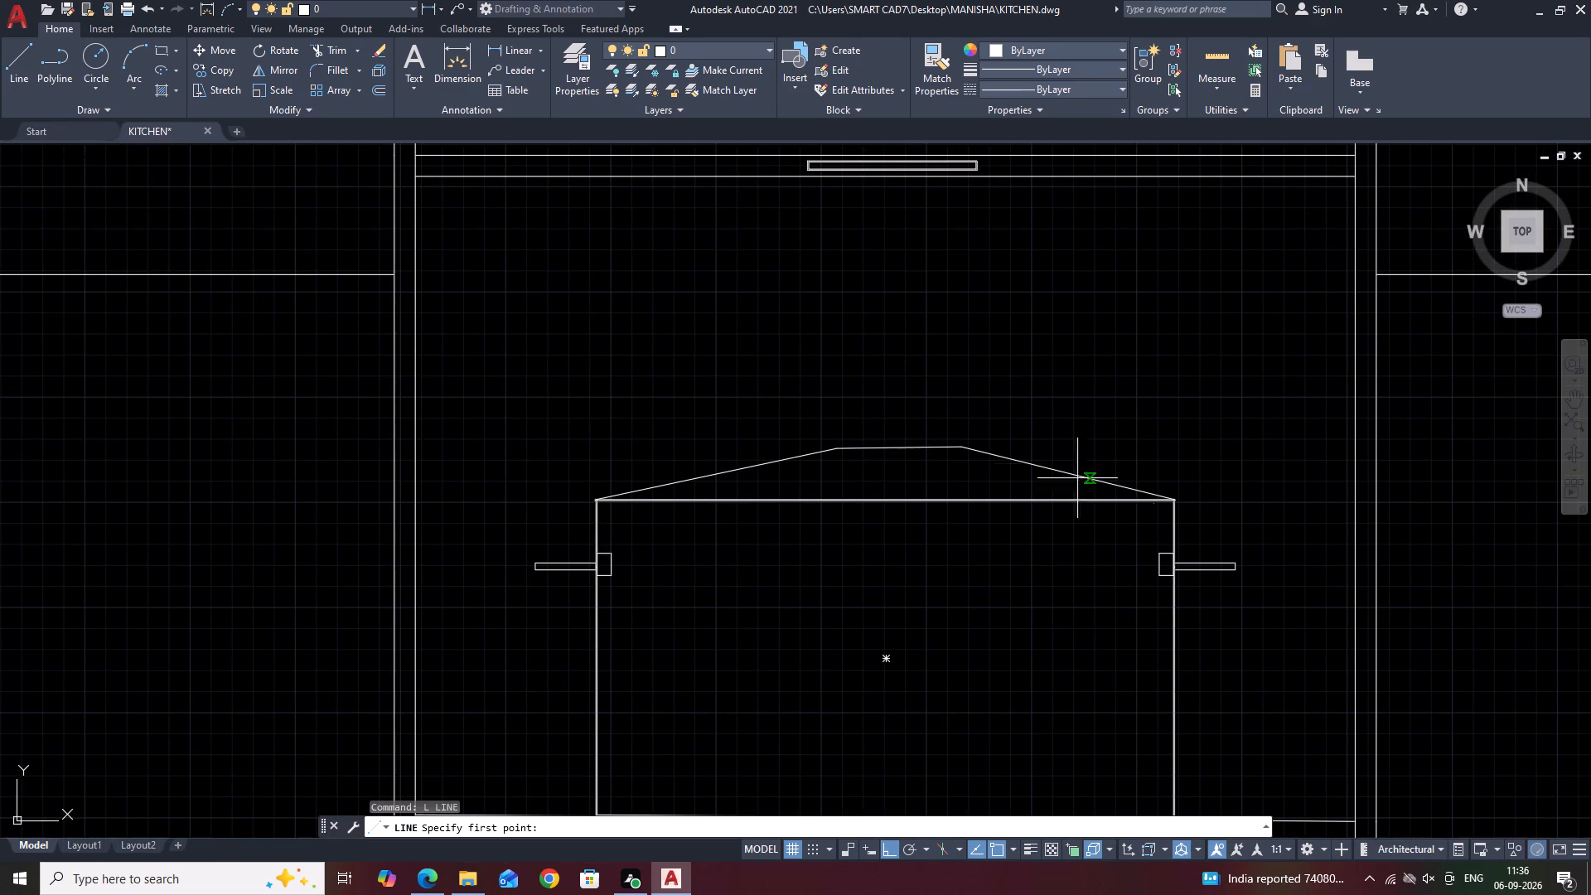
scroll(845, 452, up, 2)
click(818, 439)
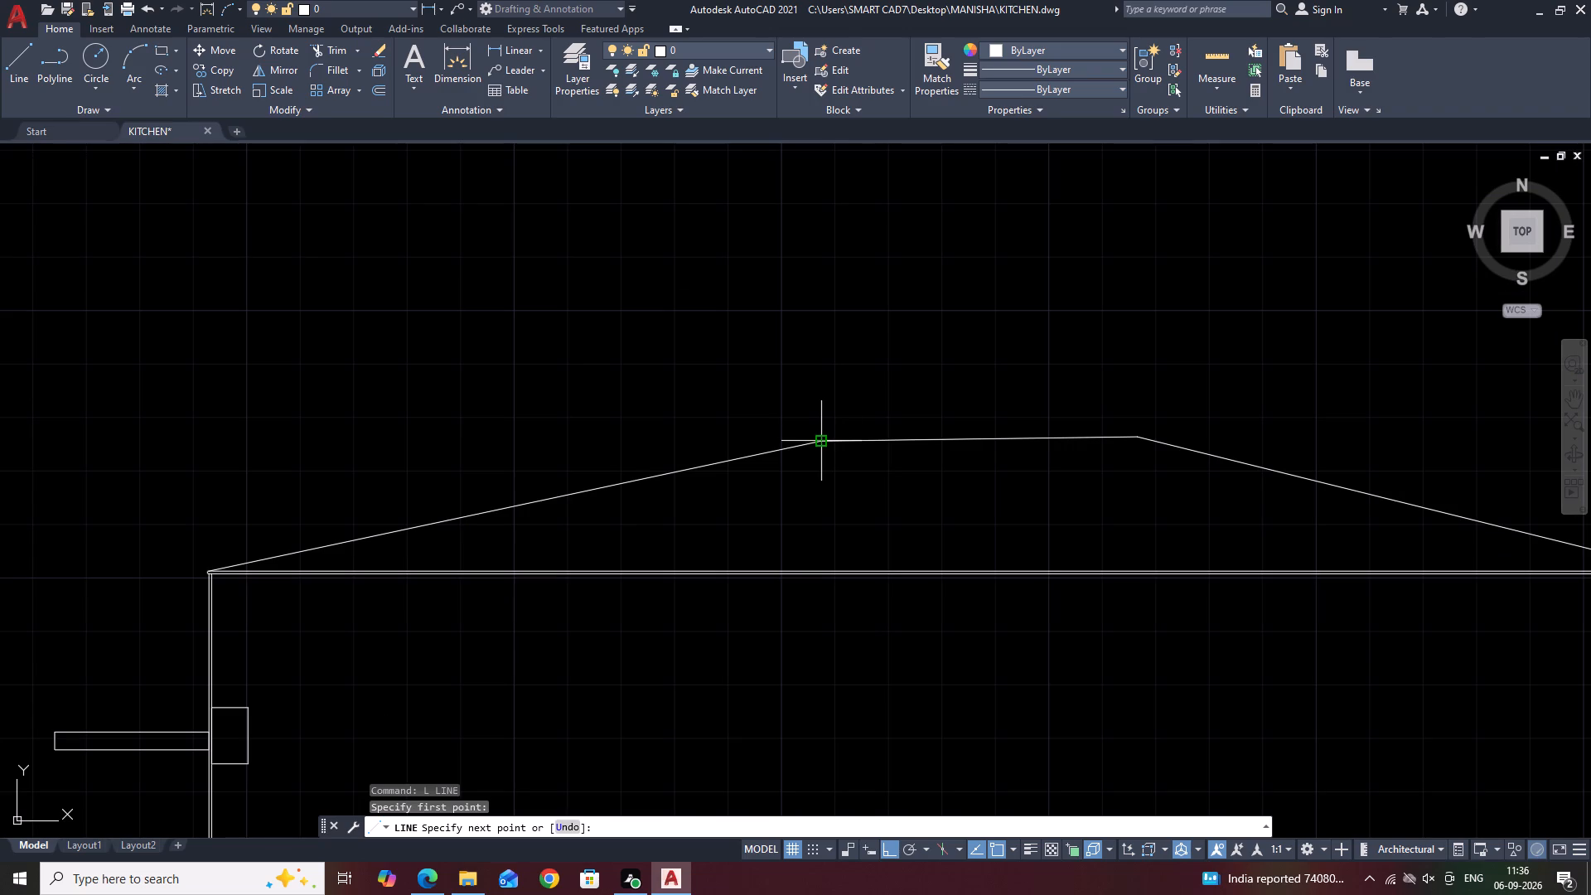
click(823, 416)
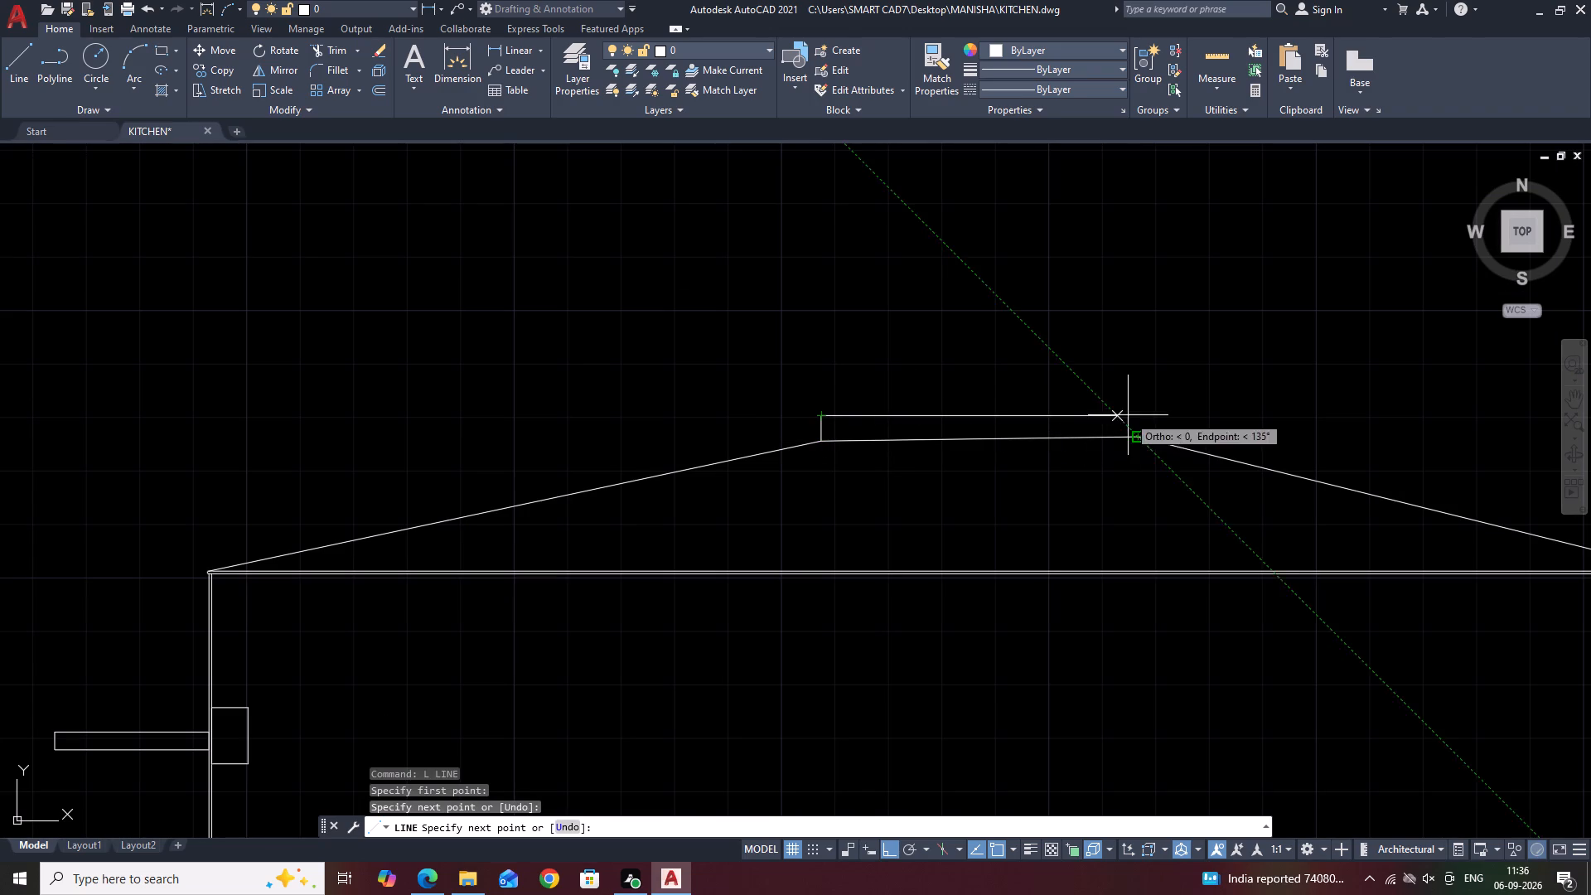
click(1137, 415)
click(1138, 437)
key(Escape)
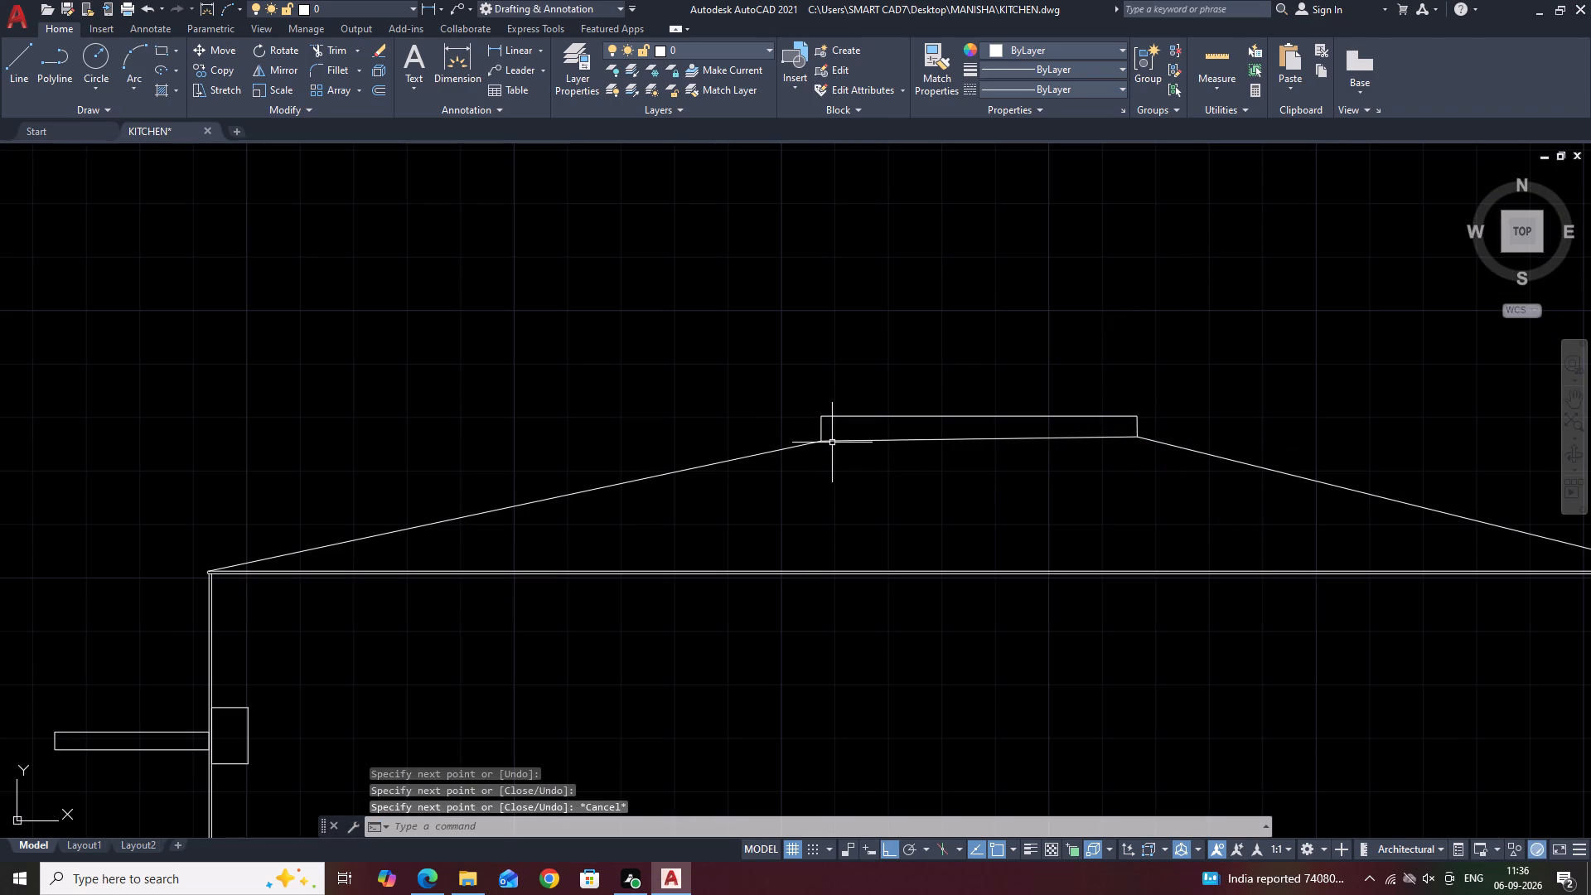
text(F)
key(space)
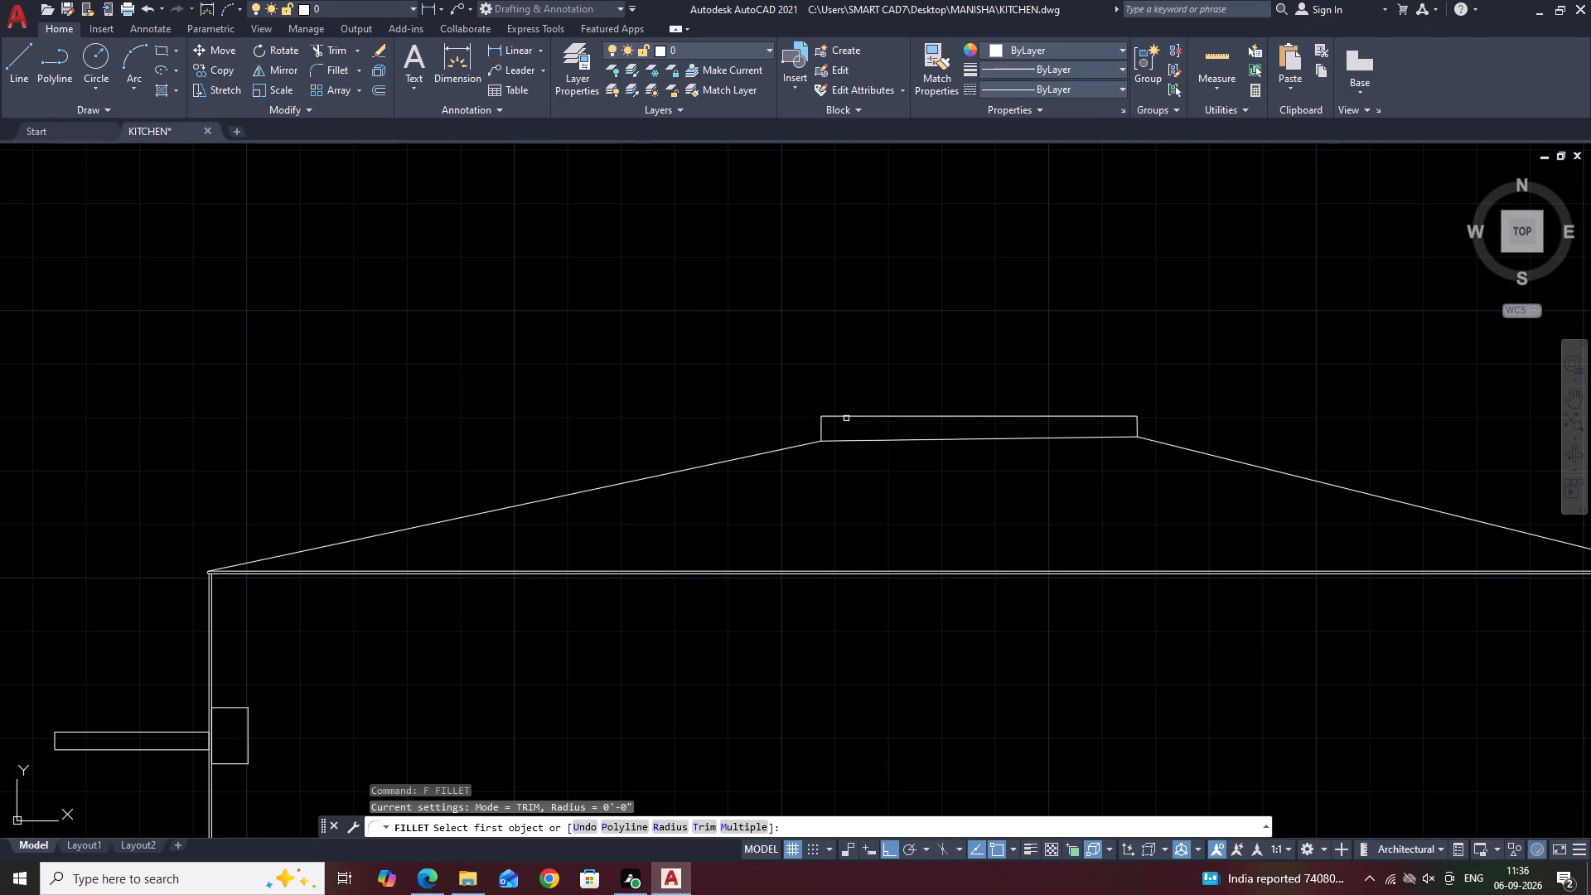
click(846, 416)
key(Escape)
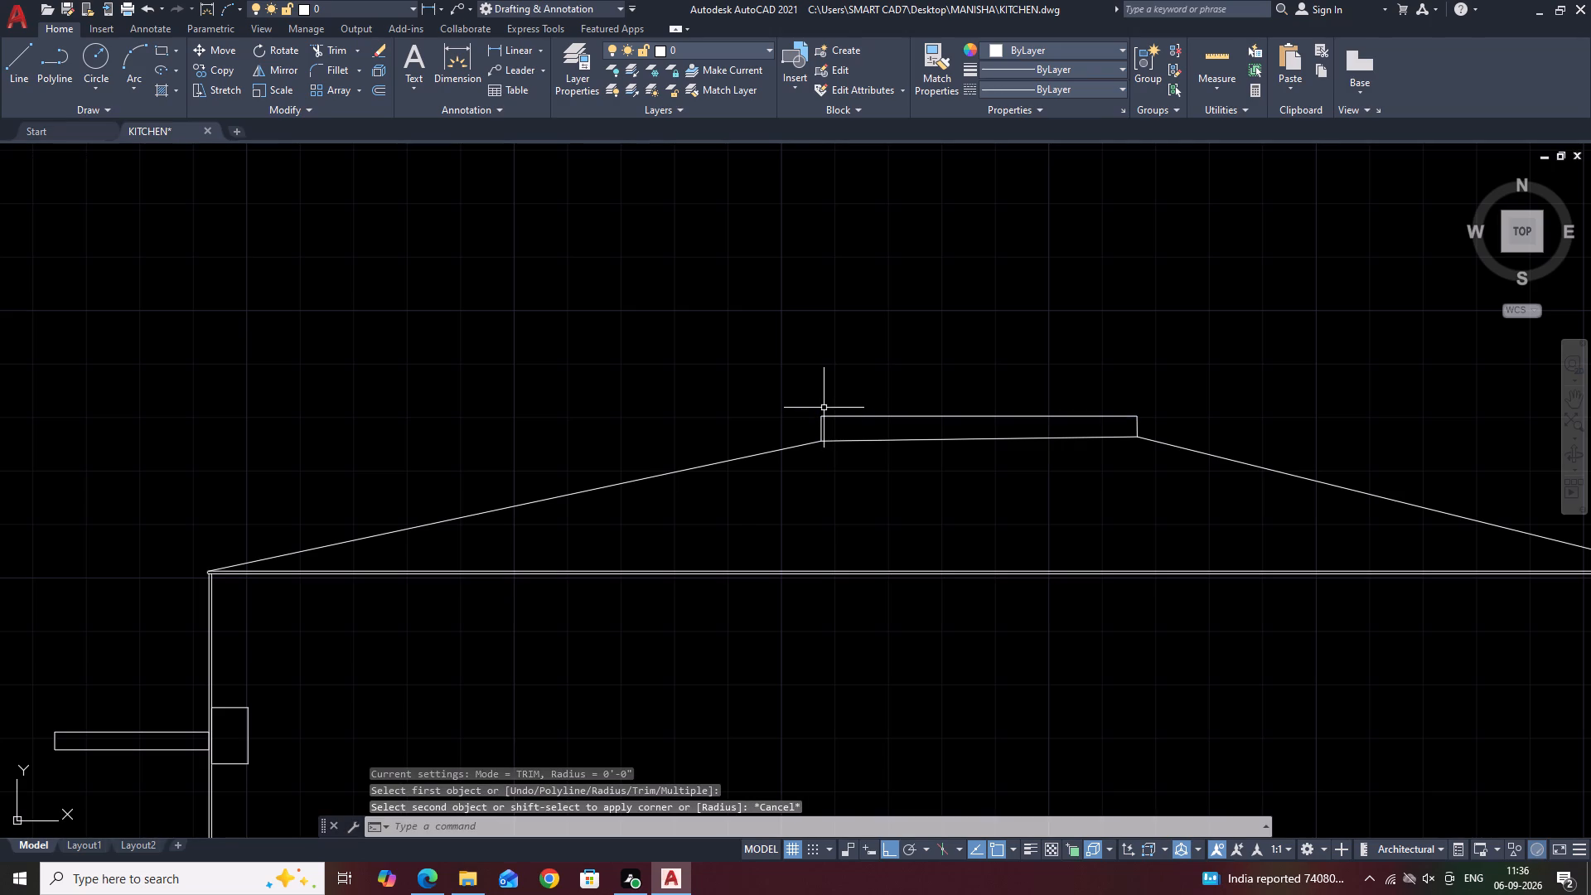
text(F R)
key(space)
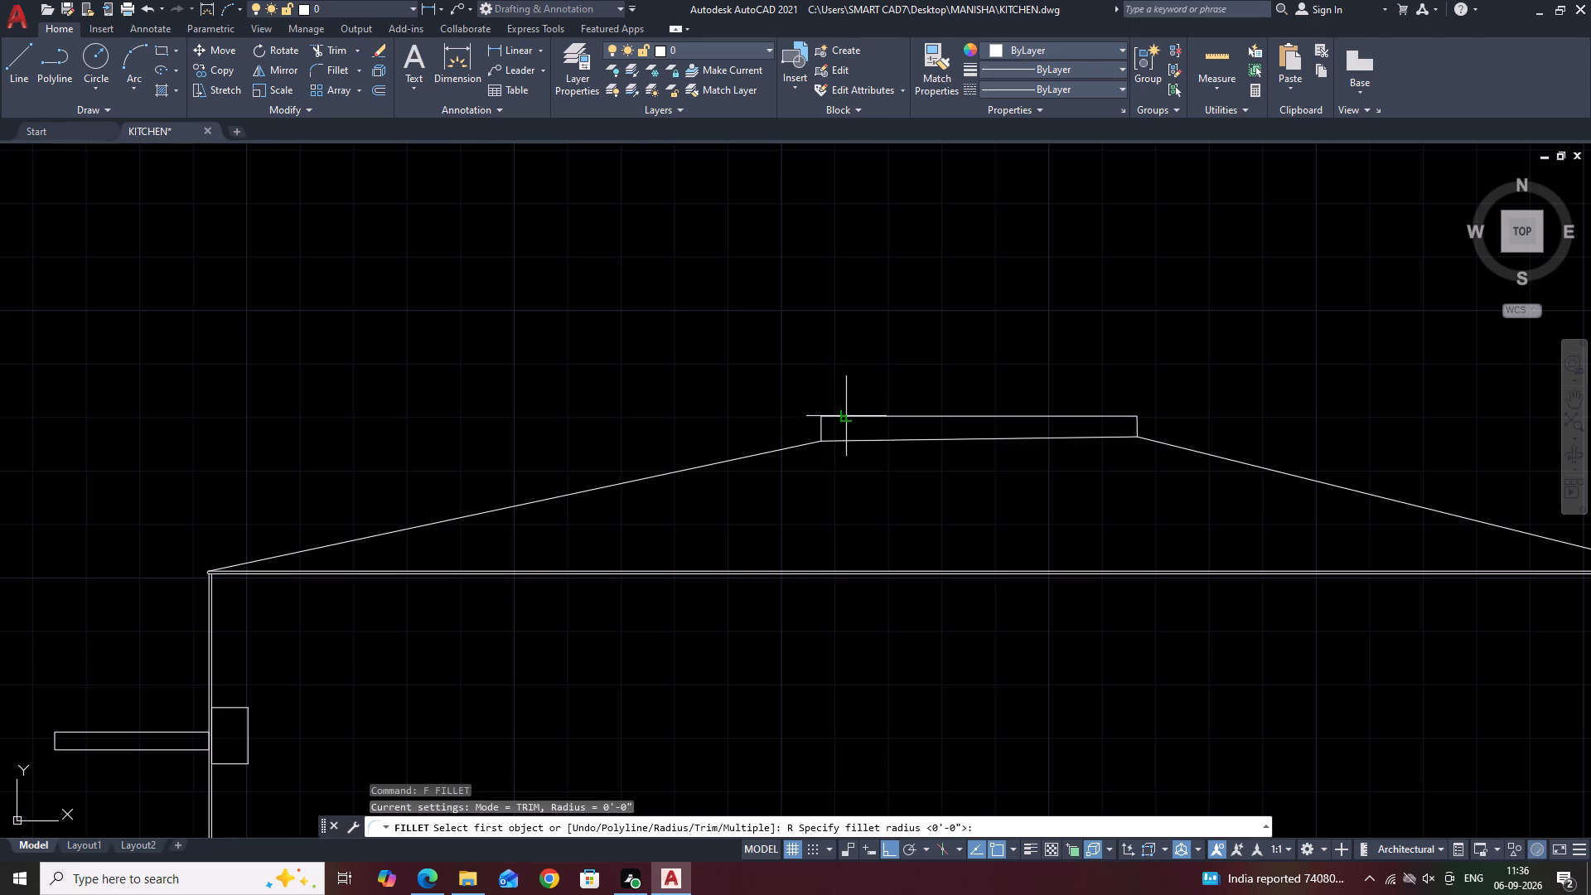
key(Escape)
Fillet both upper corners of the lid's raised cap with a 0.025 radius.
text(F R)
key(space)
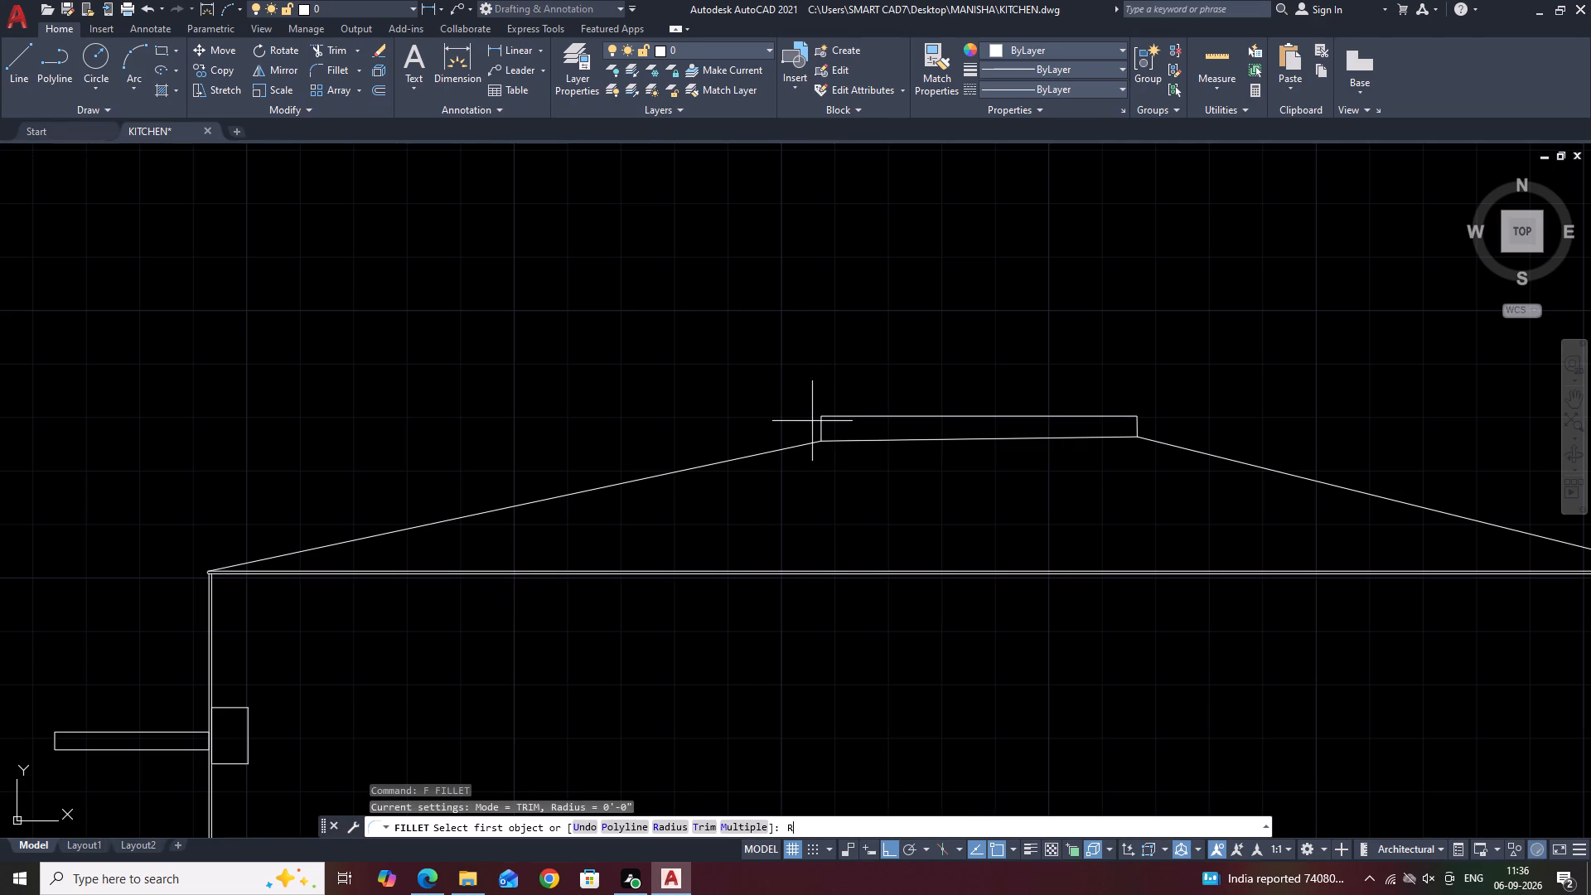
key(0)
text(.0)
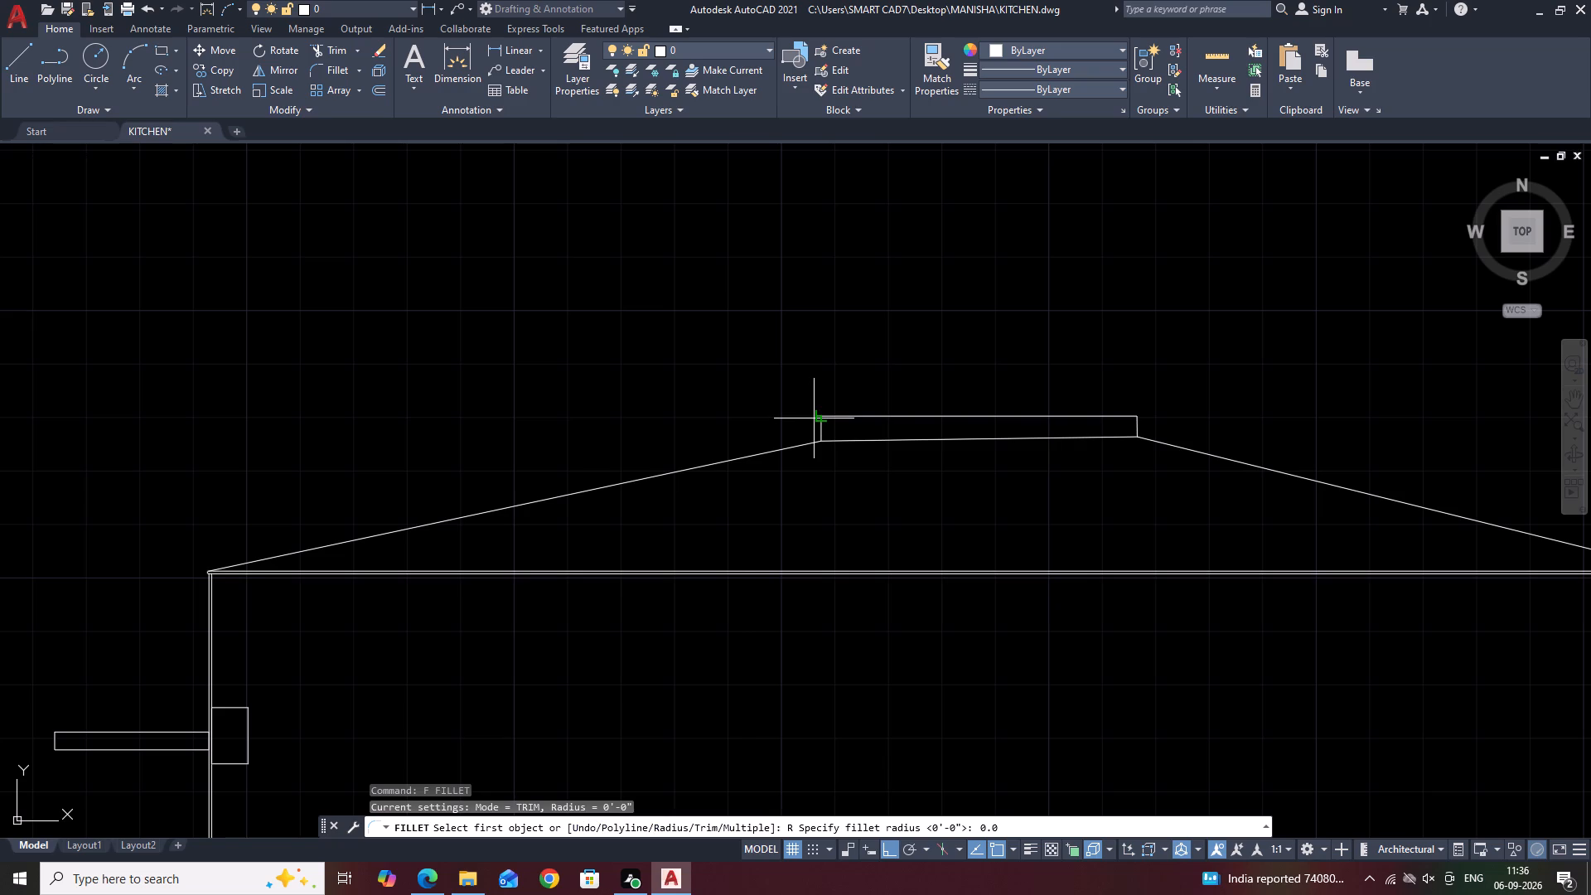
key(2)
key(5)
key(space)
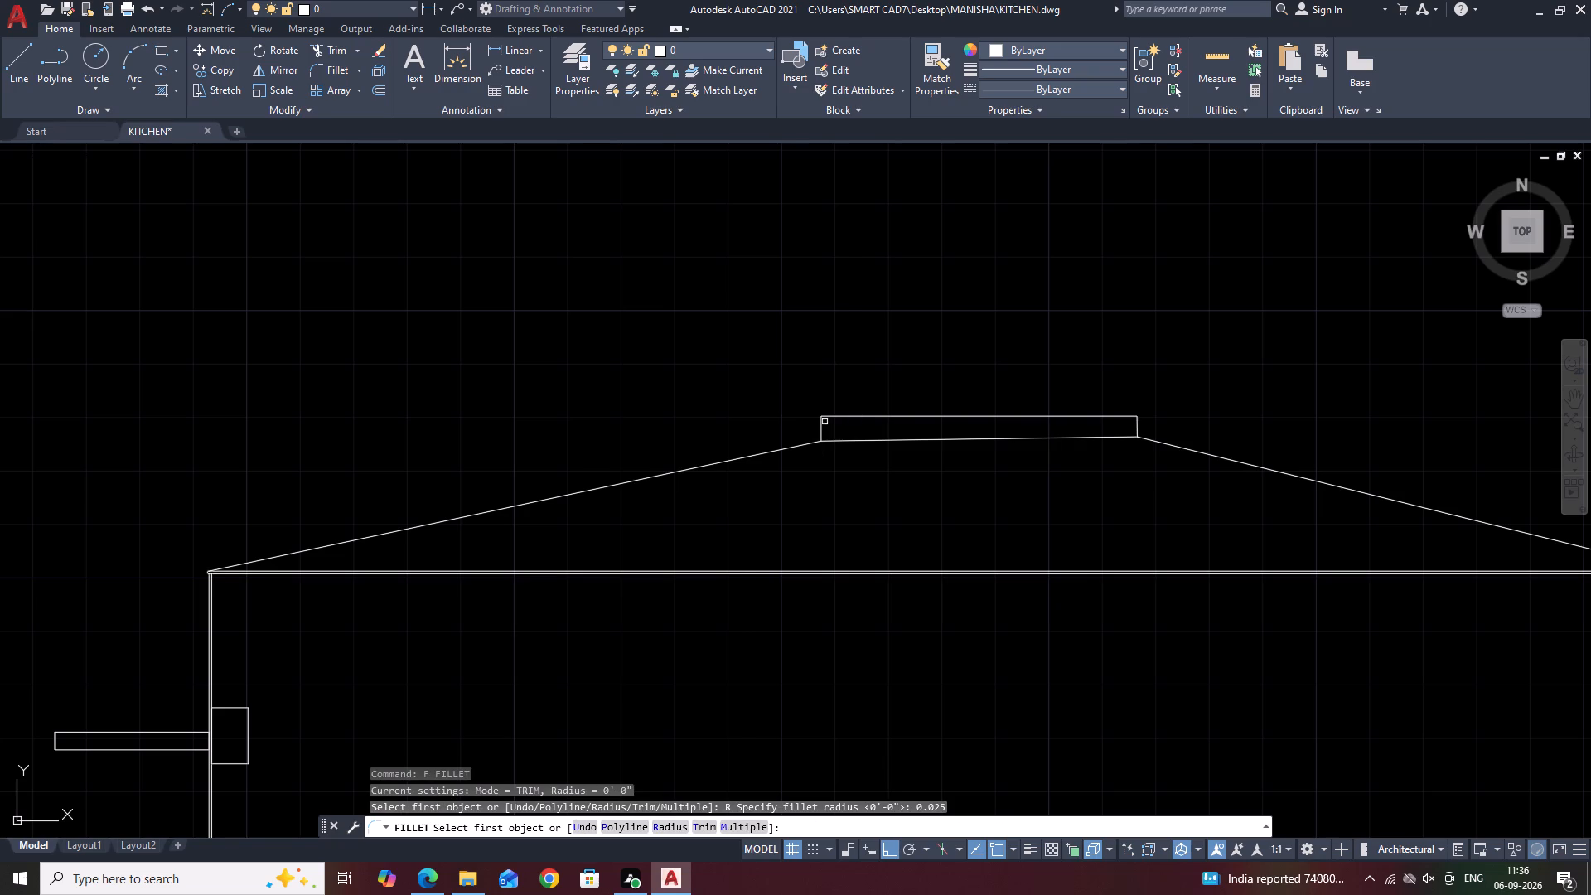
click(830, 417)
click(820, 432)
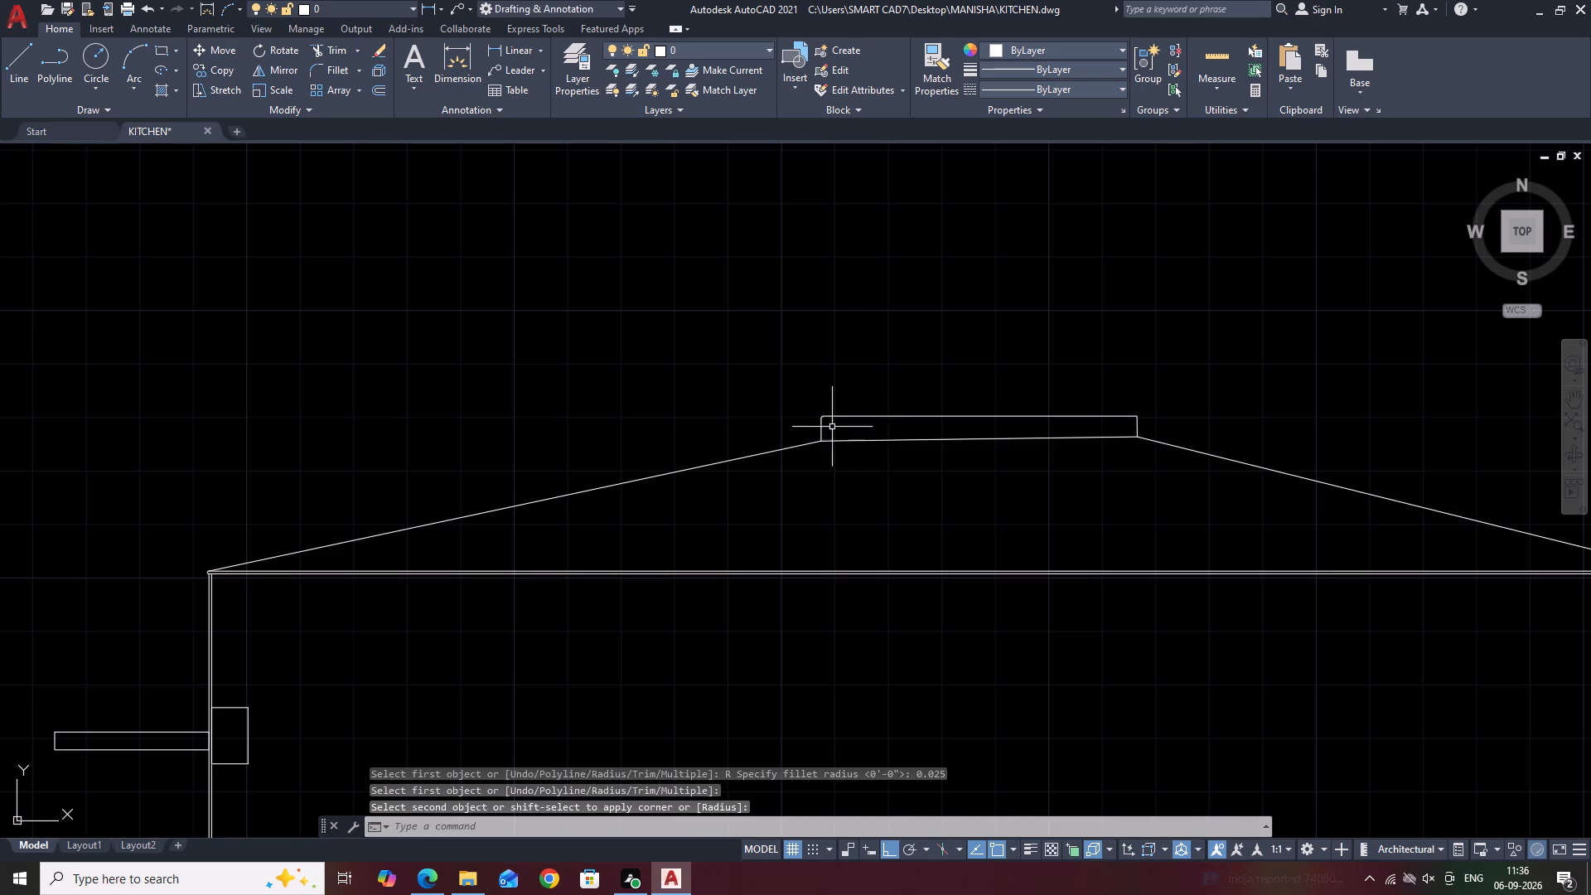
scroll(1093, 421, up, 2)
key(space)
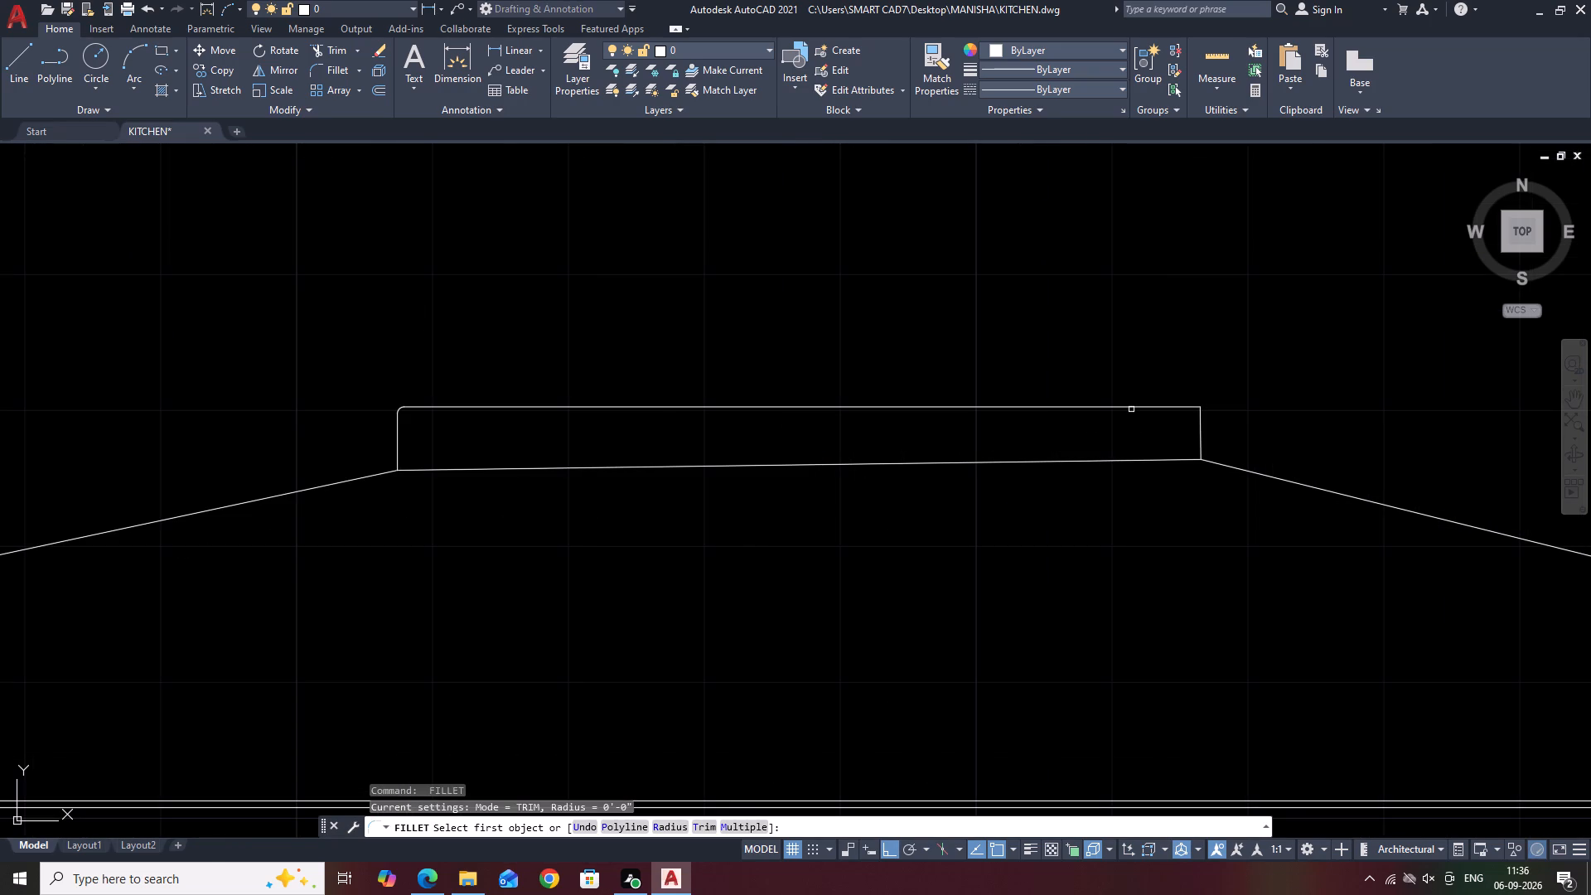
click(1134, 407)
click(1202, 427)
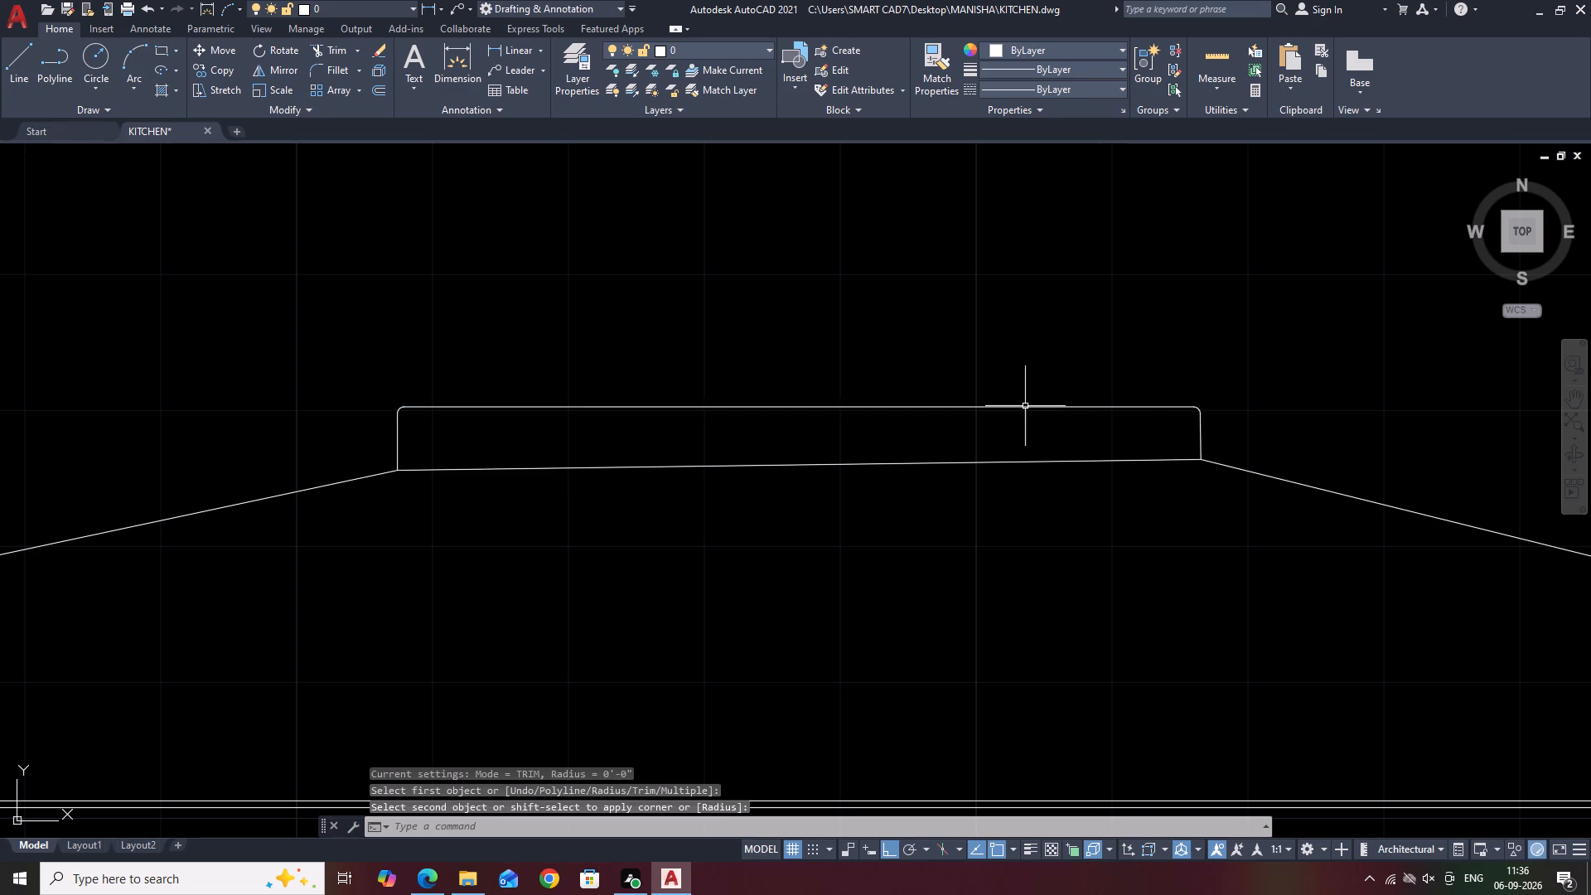
scroll(953, 401, down, 3)
key(Escape)
Draw the lid knob's outward-slanting left side up from the cap's top line, plus a horizontal top line about 1 1/2" long.
scroll(1021, 341, down, 2)
middle_drag(1042, 312, 973, 432)
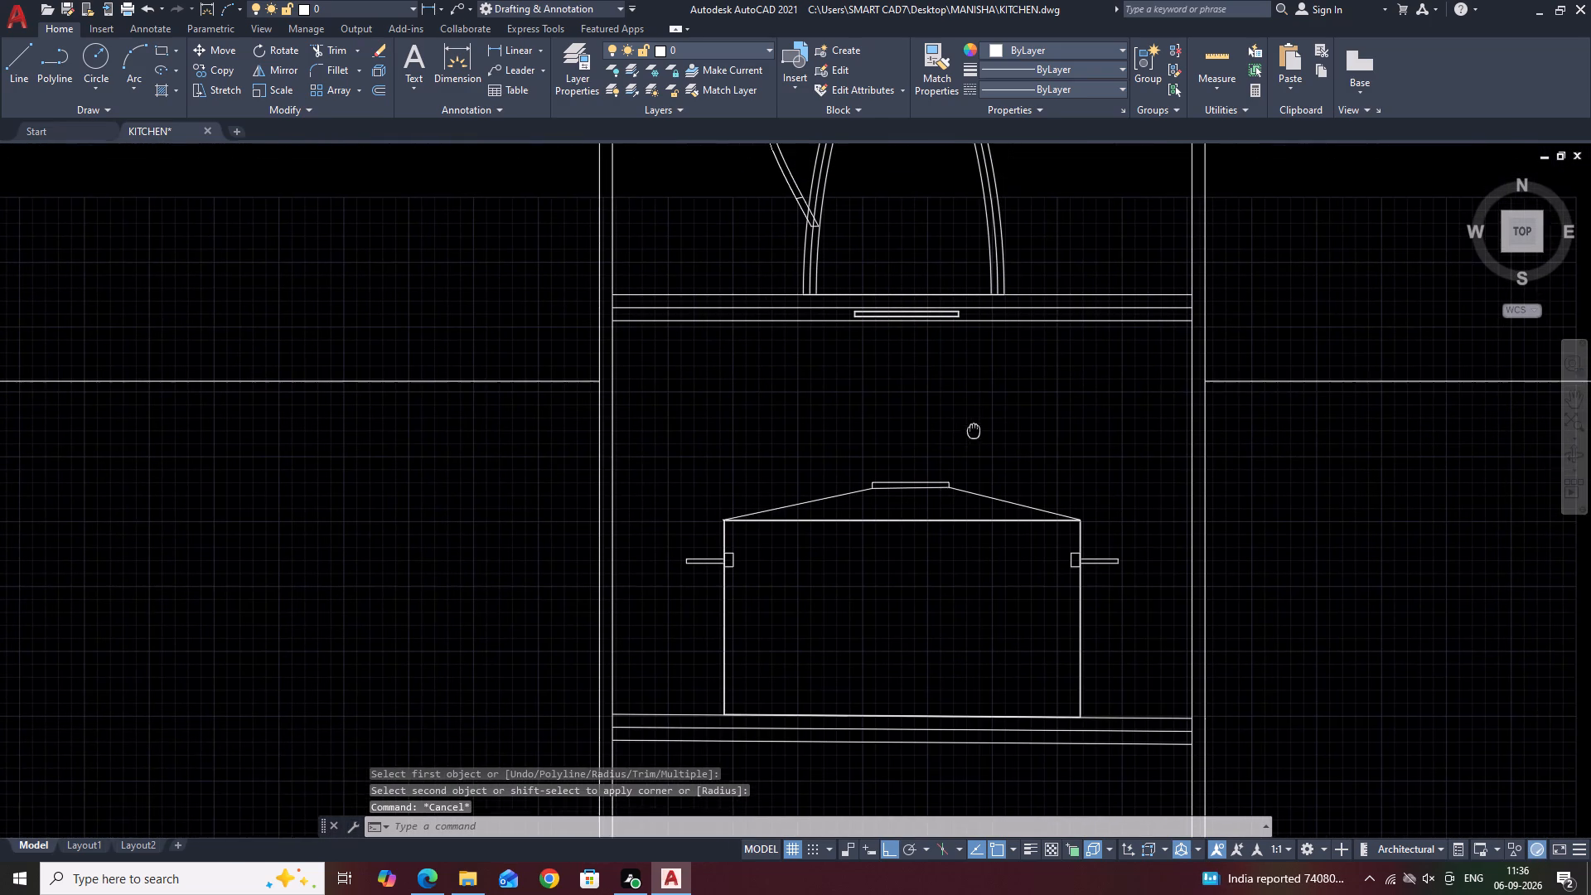
middle_drag(973, 432, 973, 433)
text(L)
key(space)
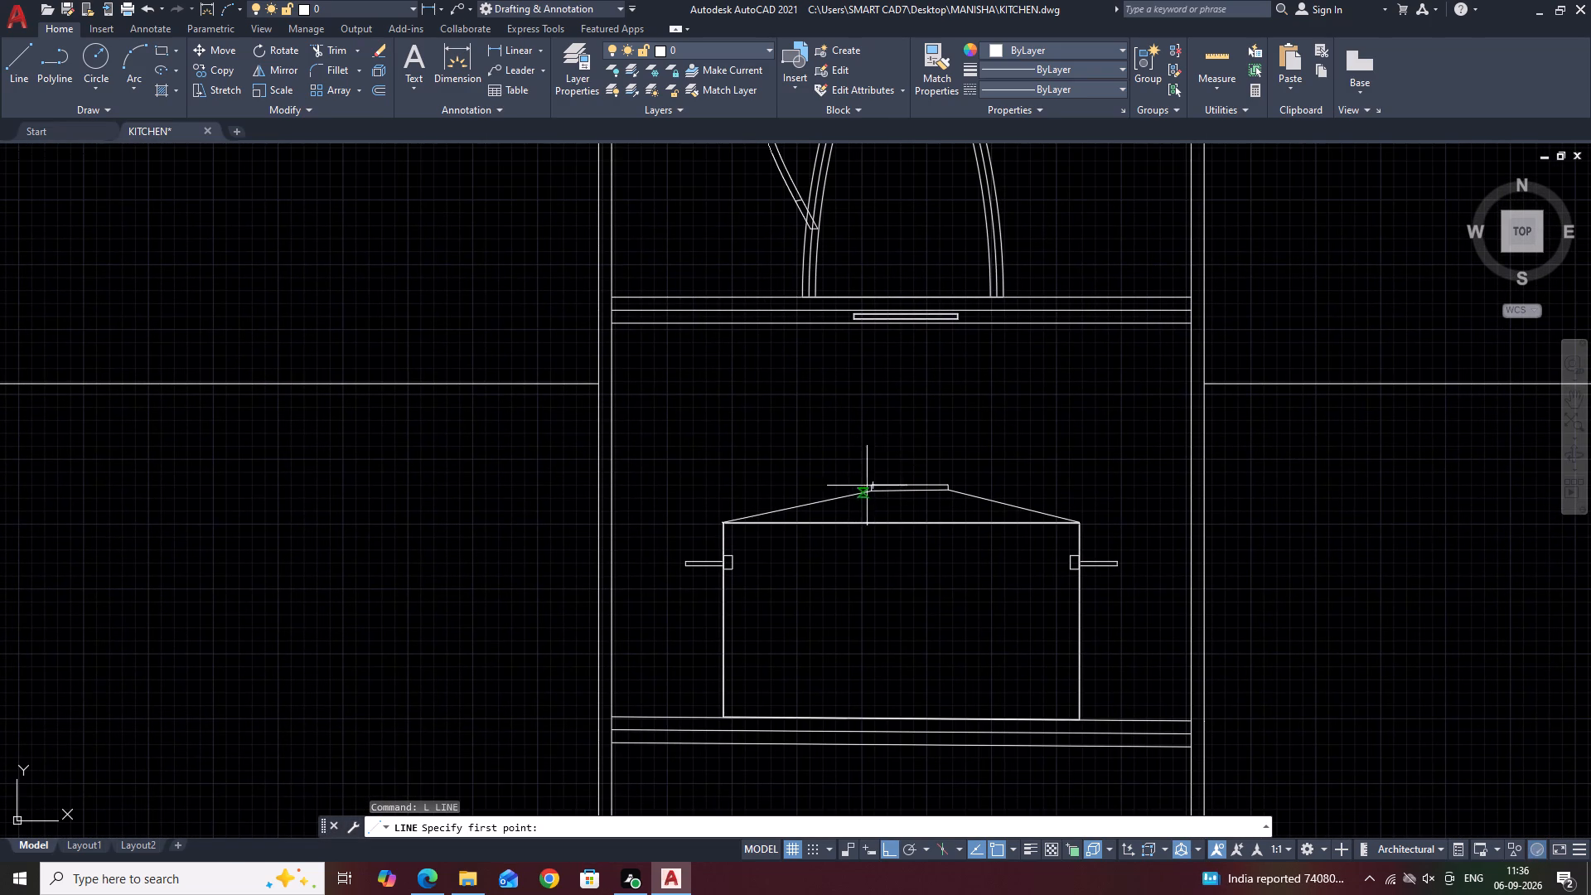
scroll(912, 481, up, 1)
click(881, 483)
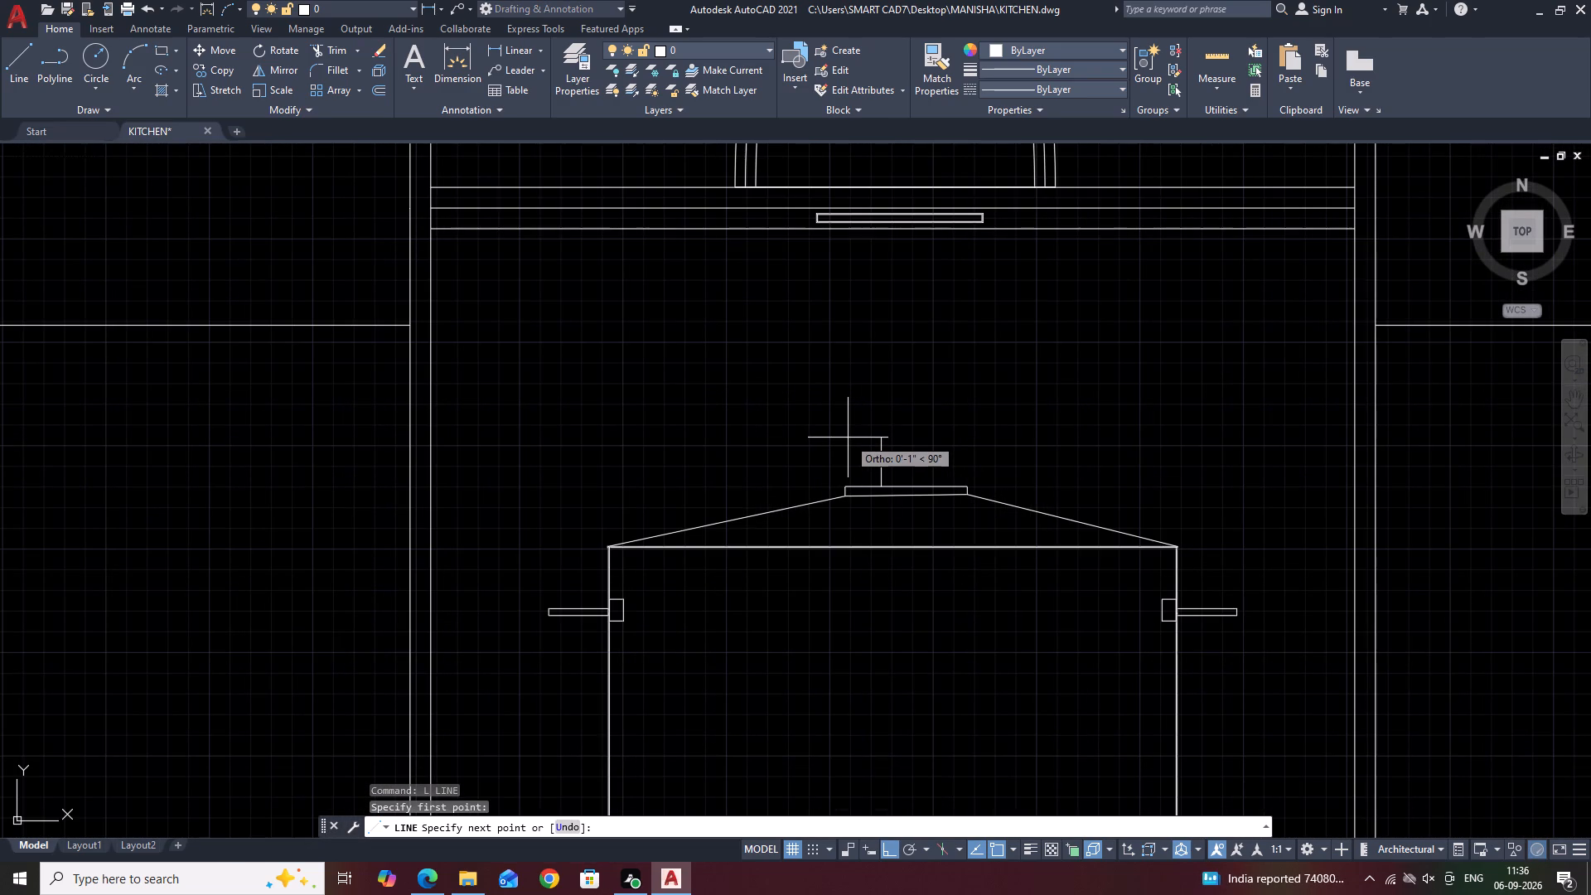
key(F8)
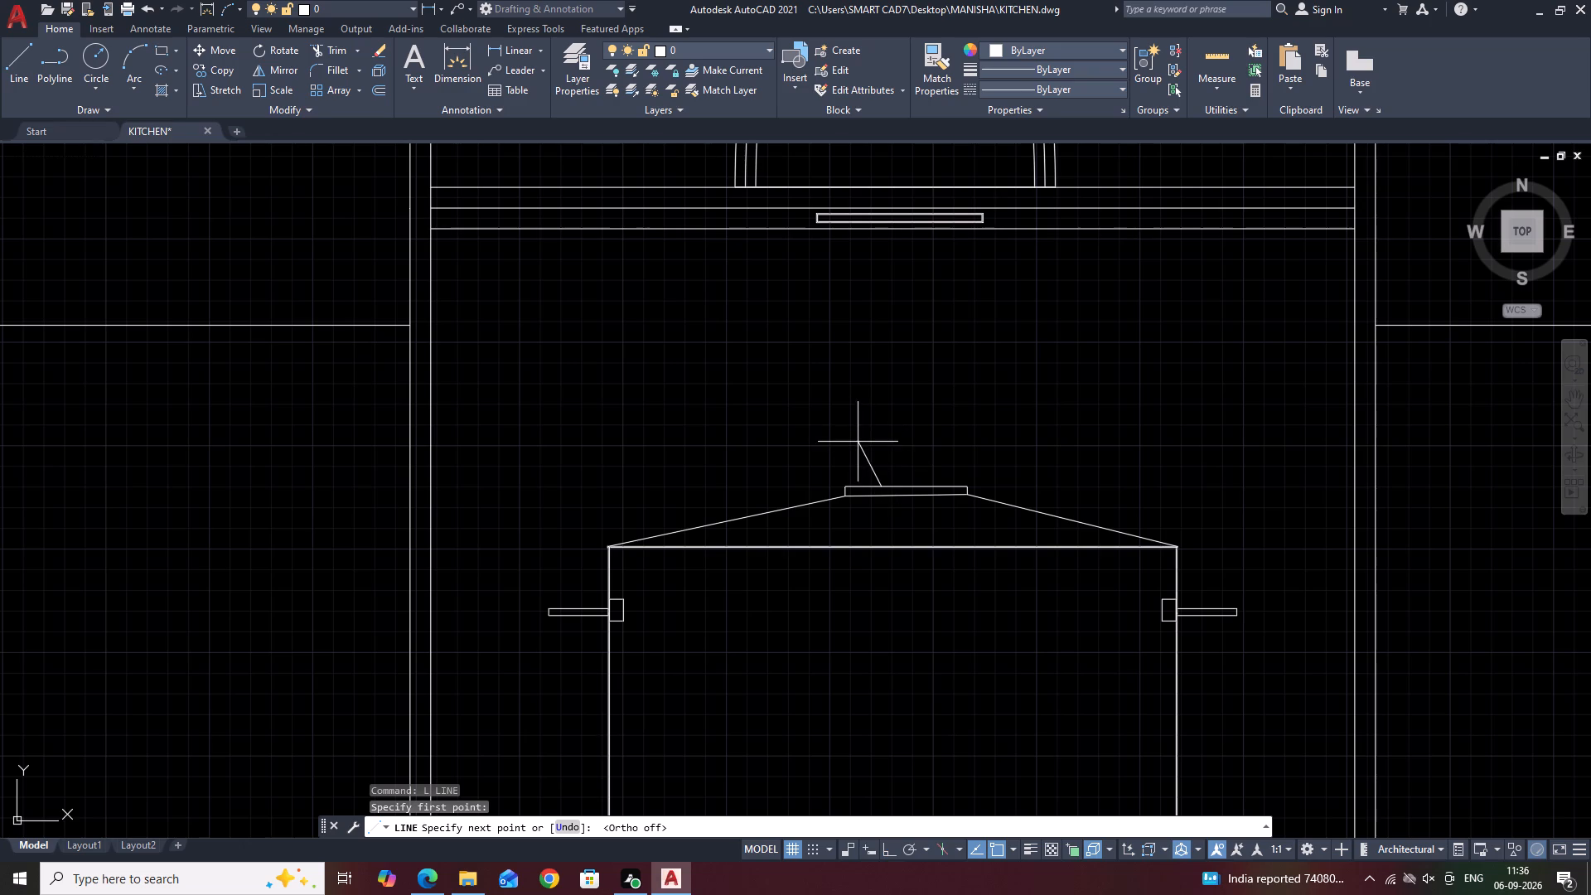
click(853, 413)
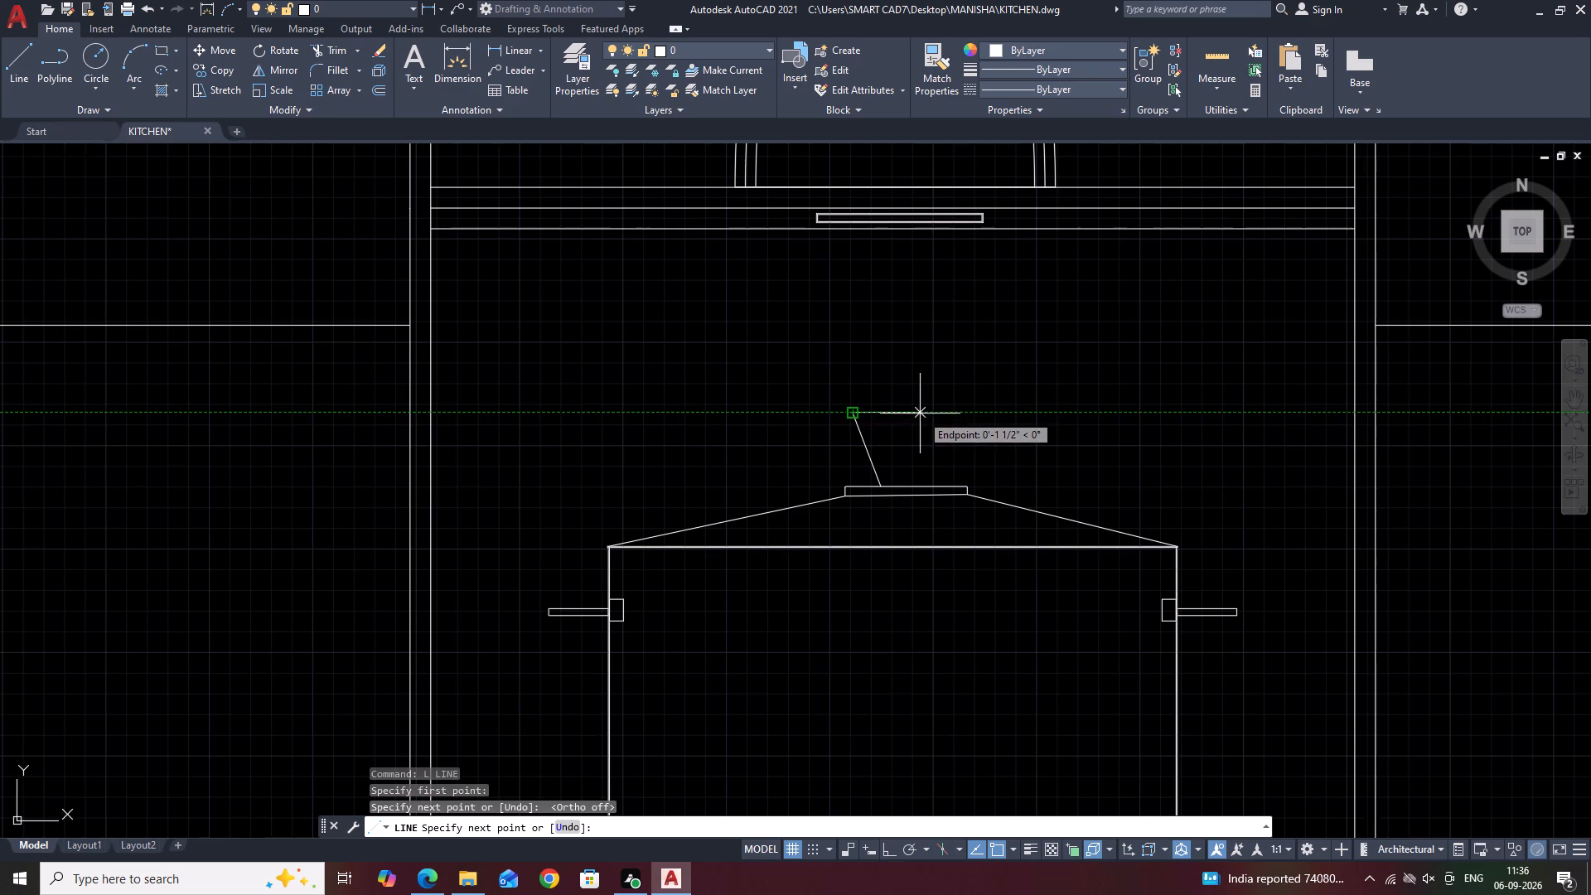
click(930, 413)
key(Escape)
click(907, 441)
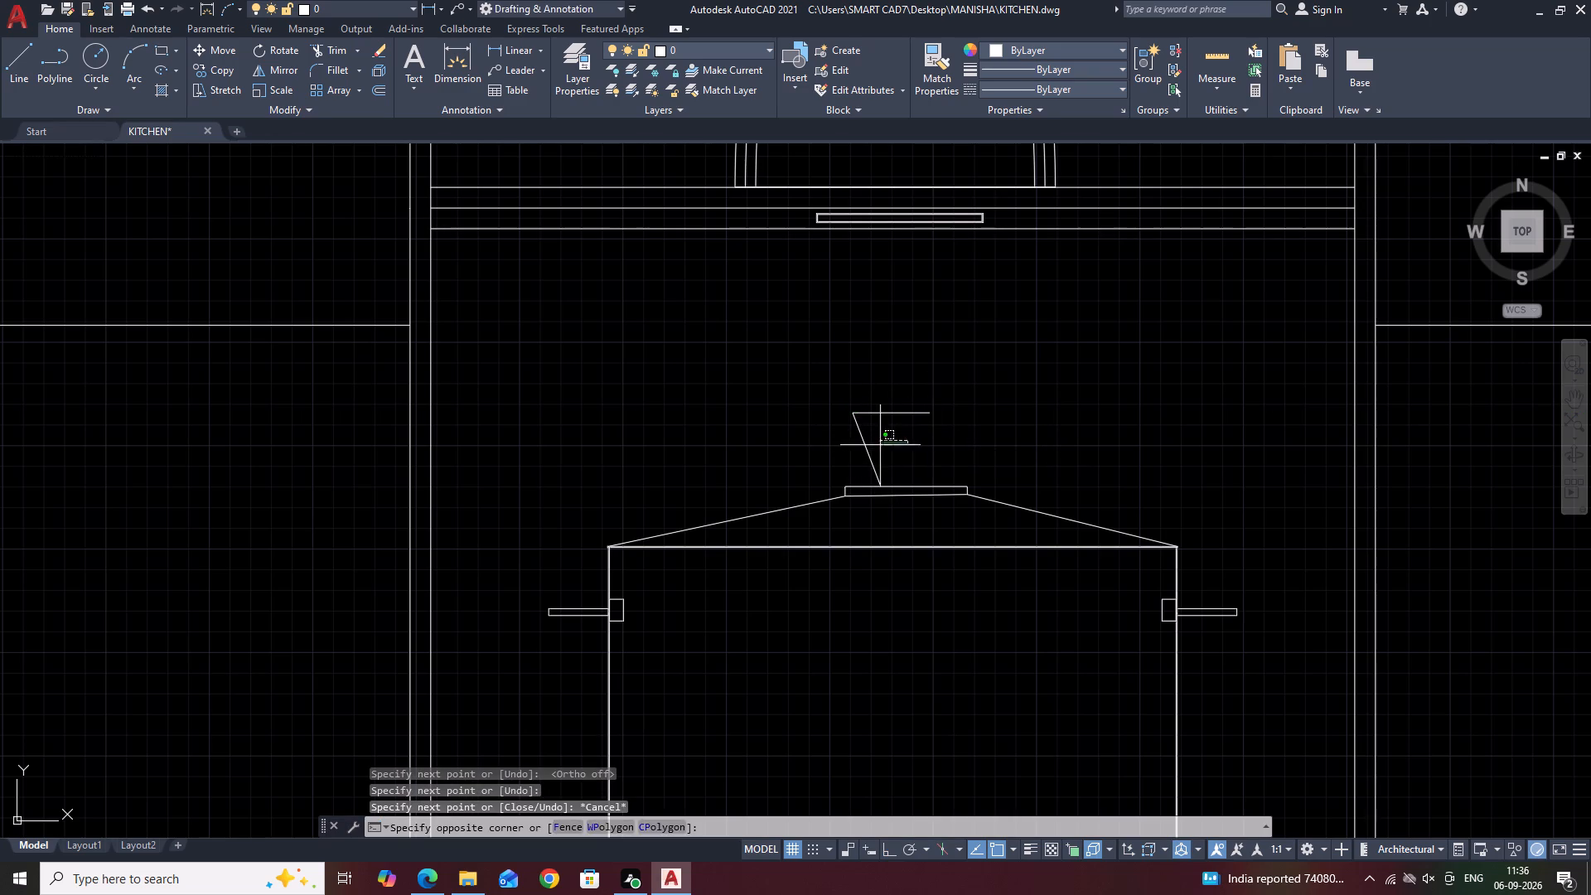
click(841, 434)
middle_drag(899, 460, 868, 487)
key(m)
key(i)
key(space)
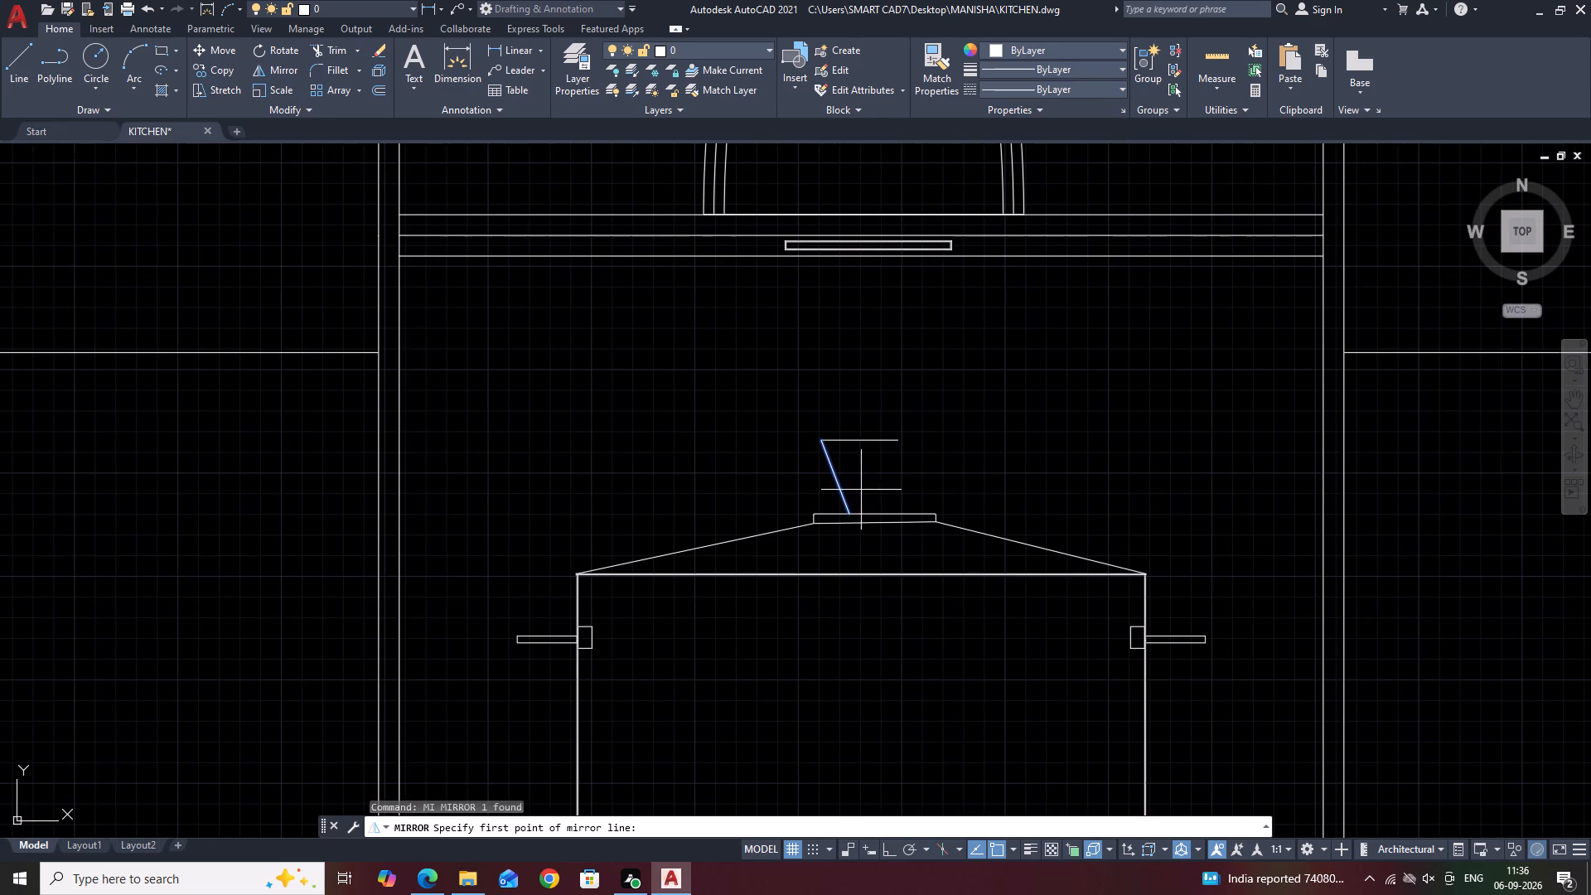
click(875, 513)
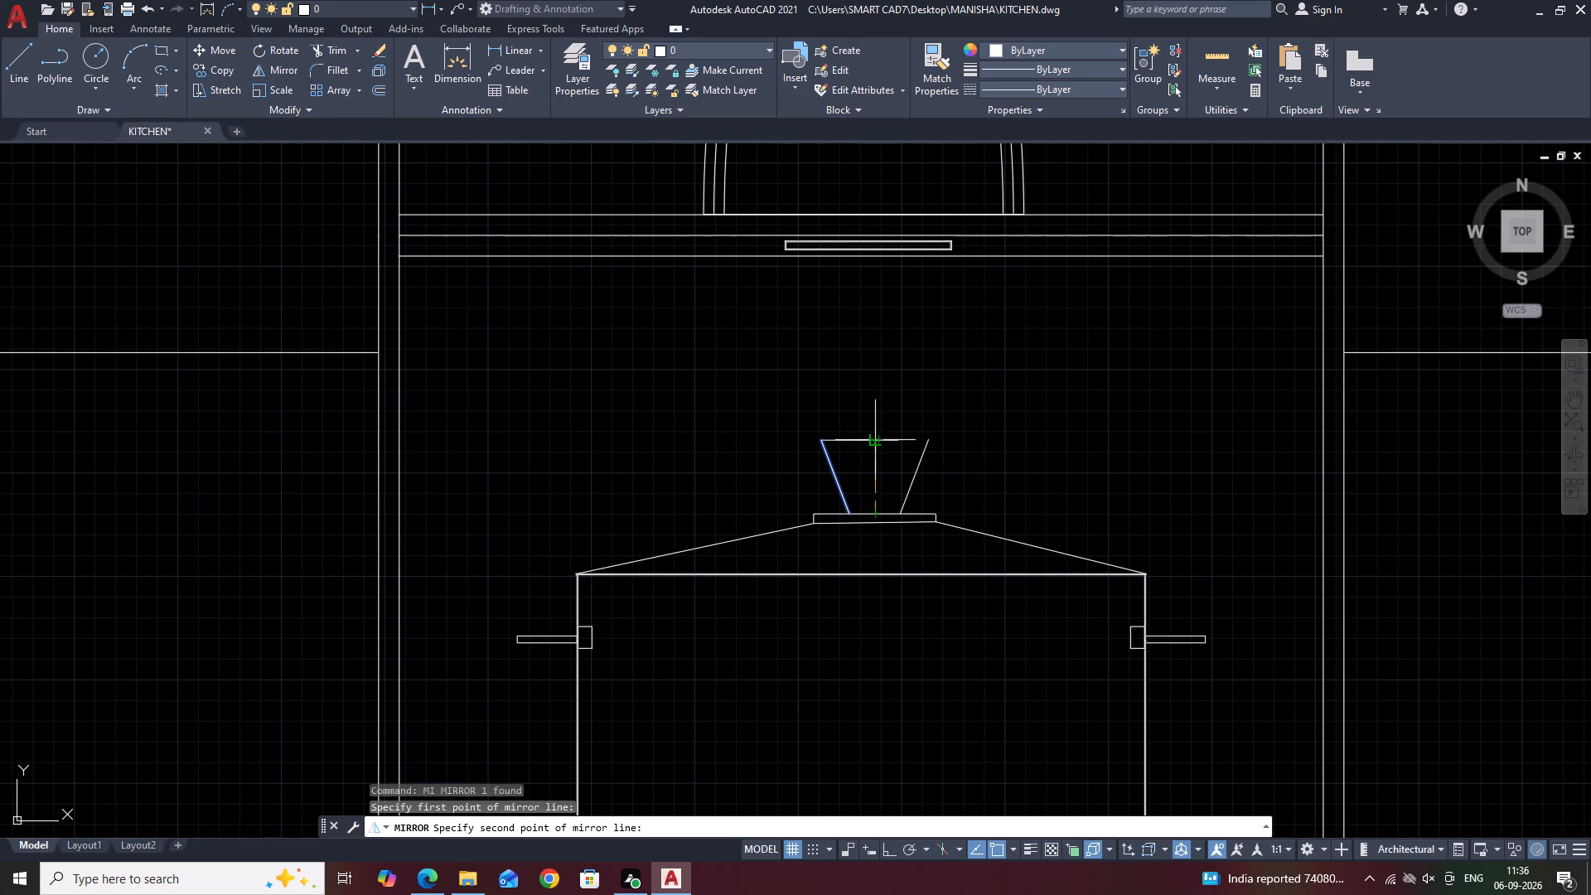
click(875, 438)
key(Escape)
Mirror the knob's slanted left side about the vertical axis through the cap's midpoint, keeping the original line.
key(space)
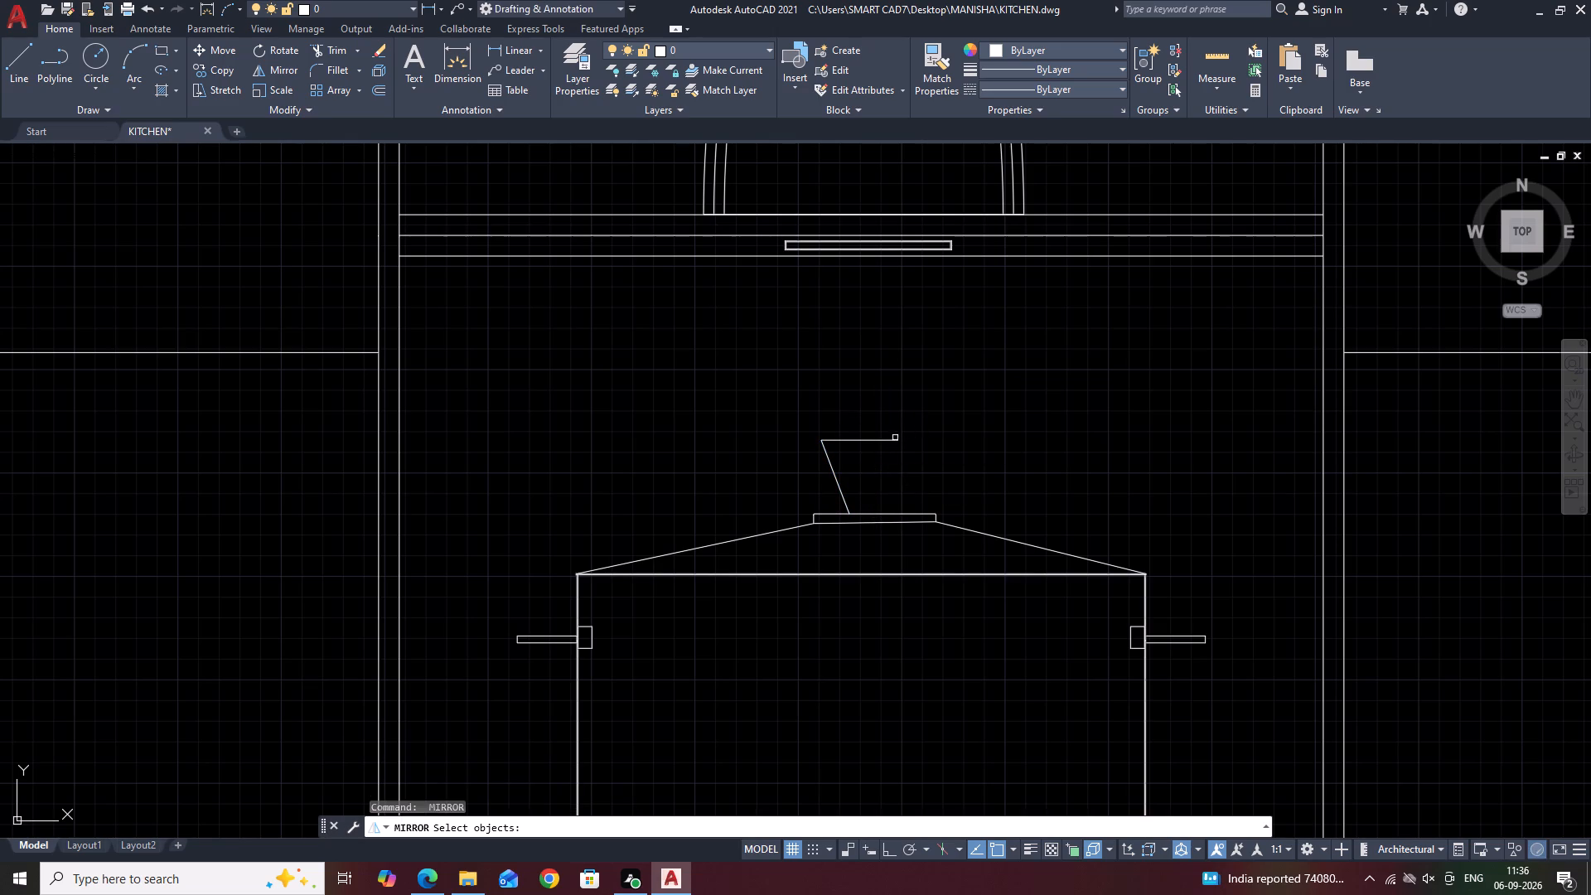
click(861, 477)
click(813, 466)
text(MI)
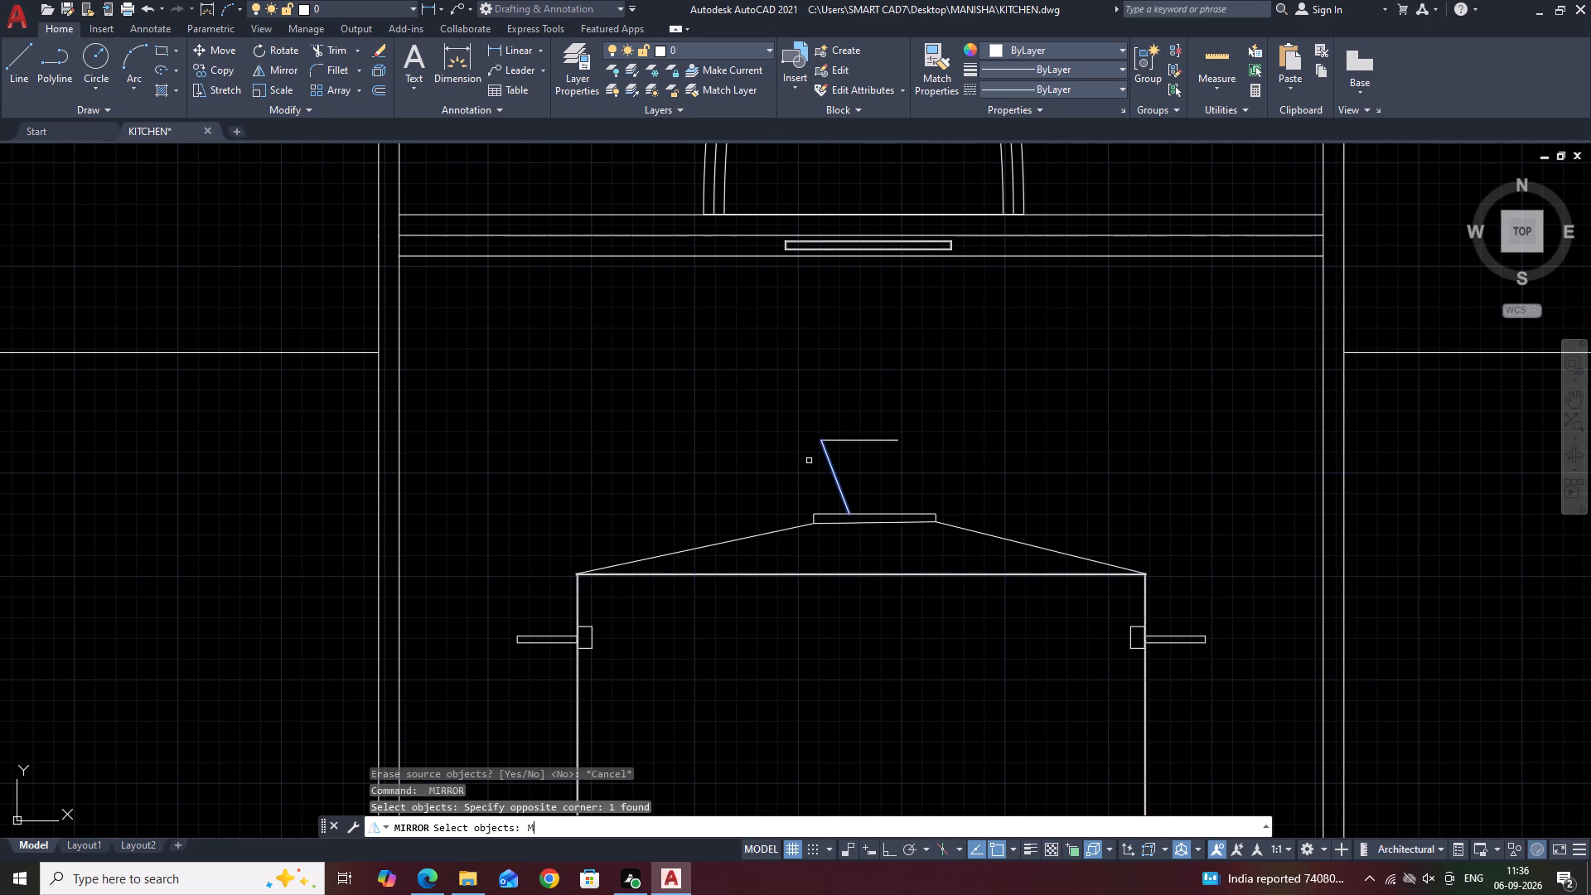
key(space)
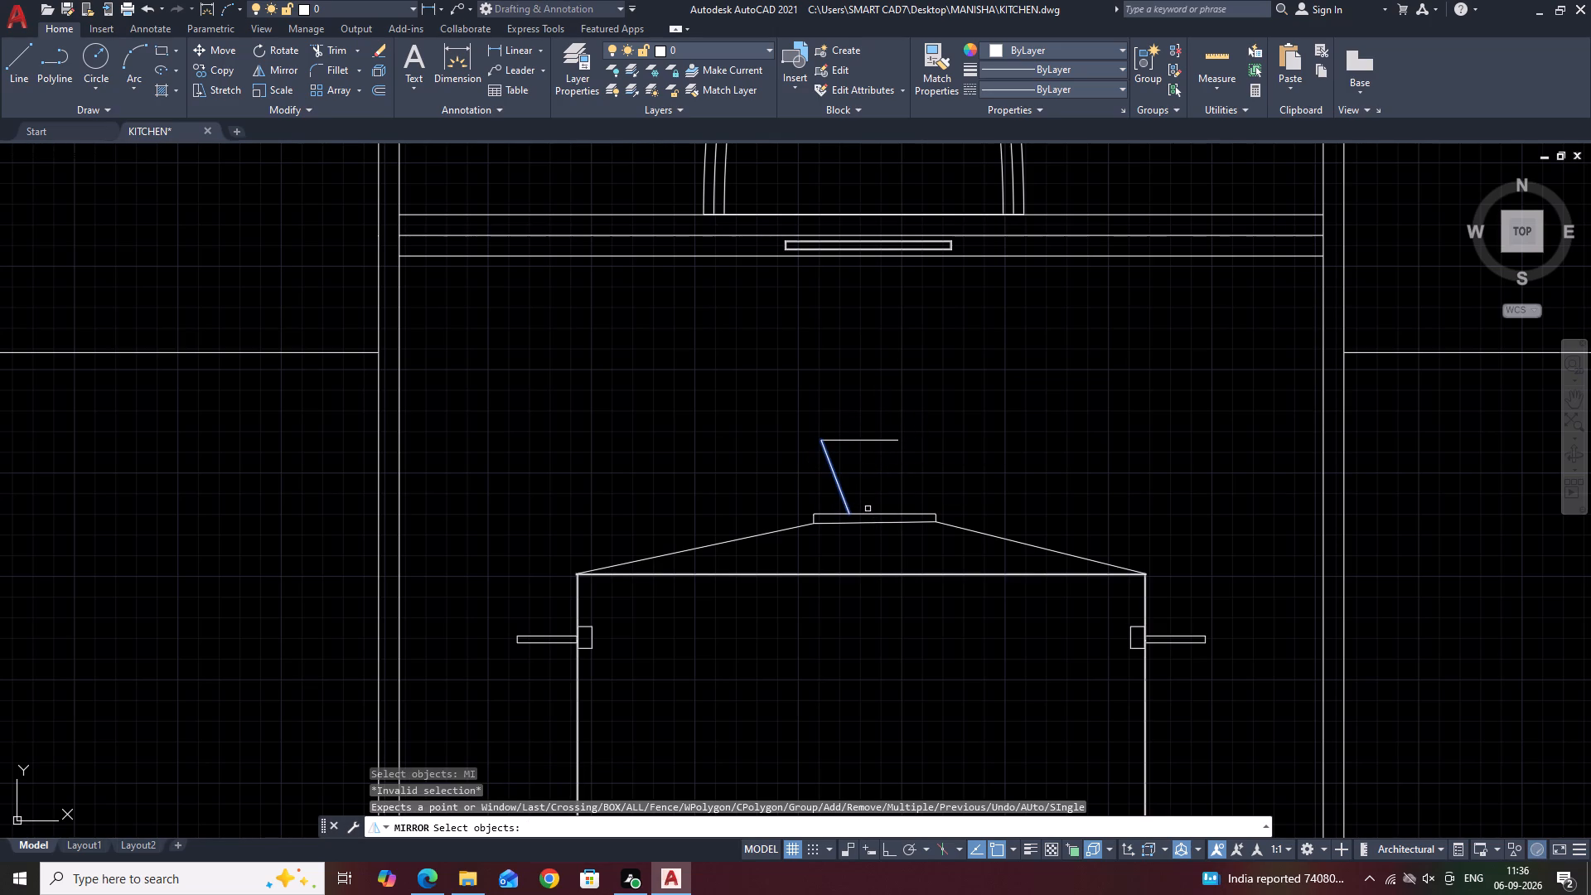
key(m)
text(I)
key(space)
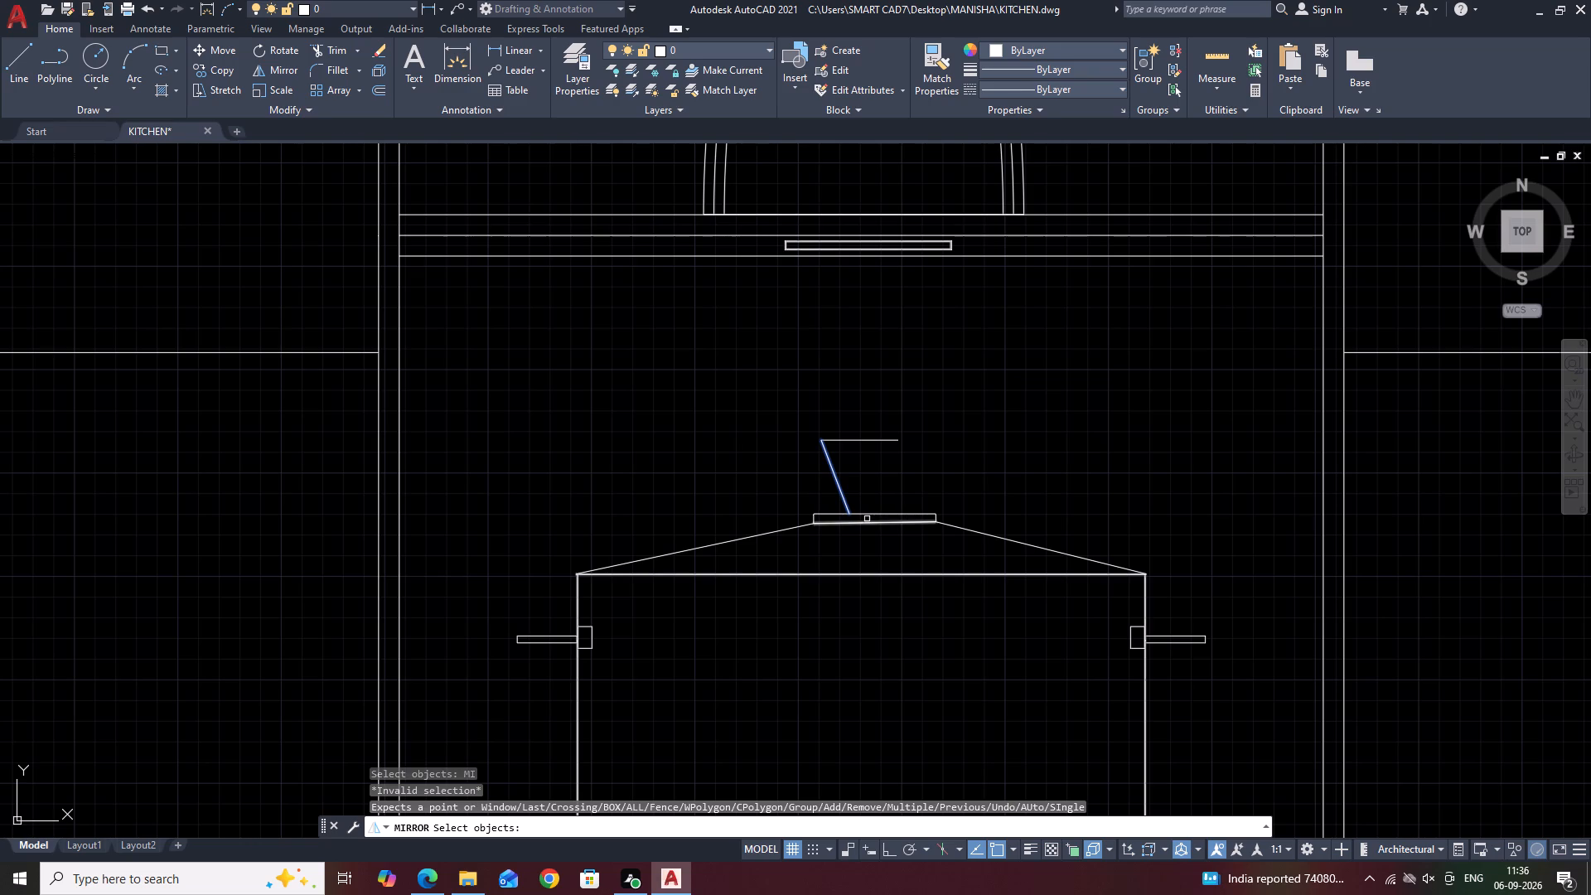
key(space)
click(873, 511)
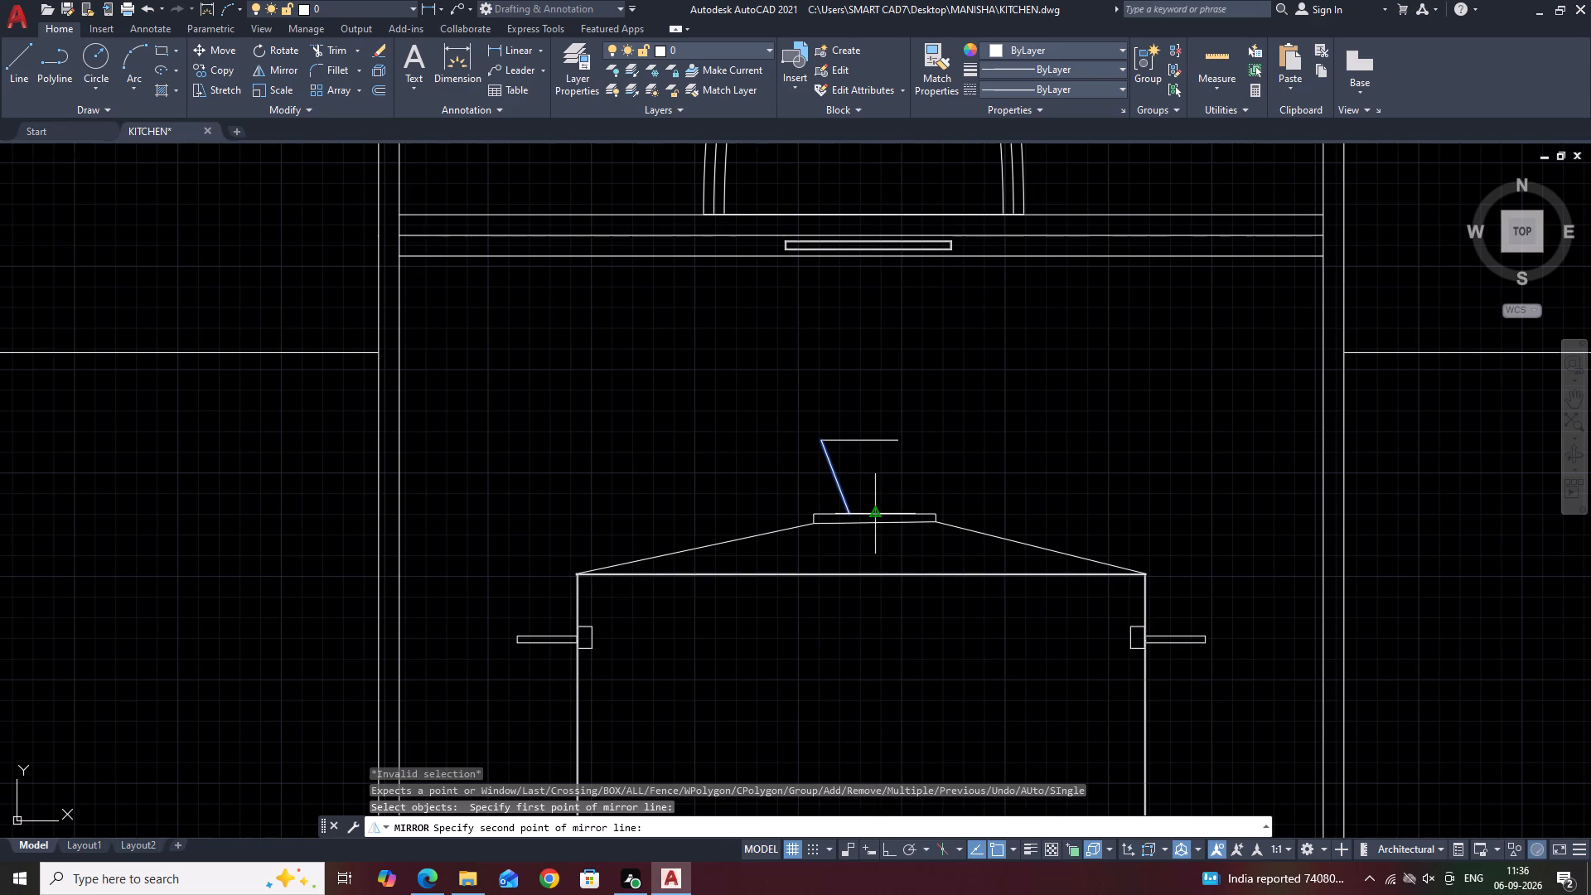
click(875, 438)
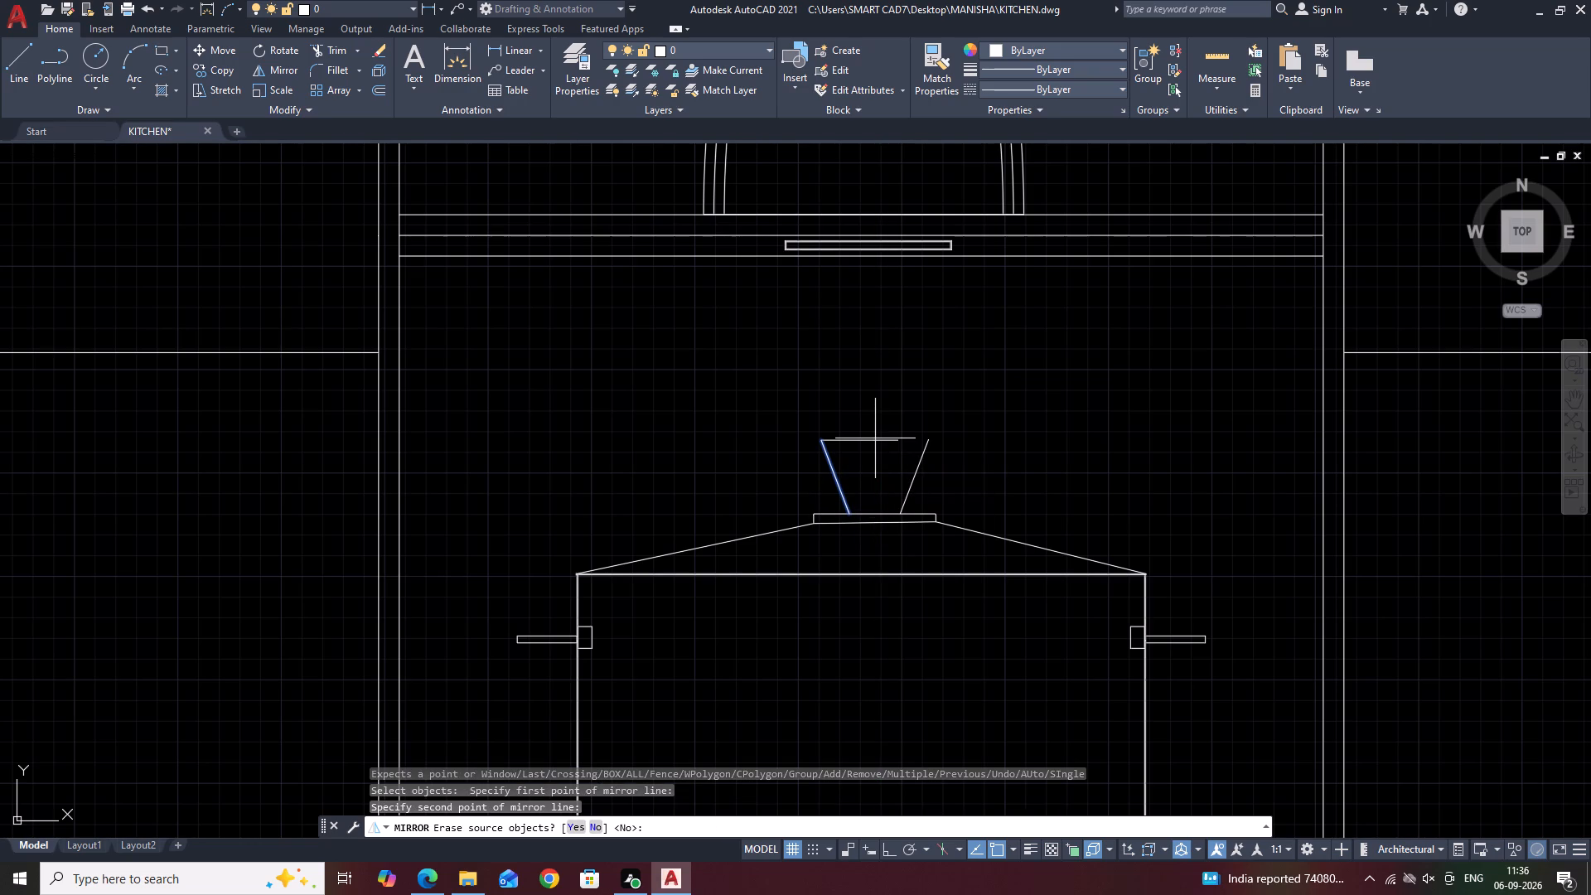
key(Return)
Stretch the right end of the knob's top line to the upper end of the mirrored slanted side.
scroll(910, 434, up, 2)
click(903, 397)
click(857, 477)
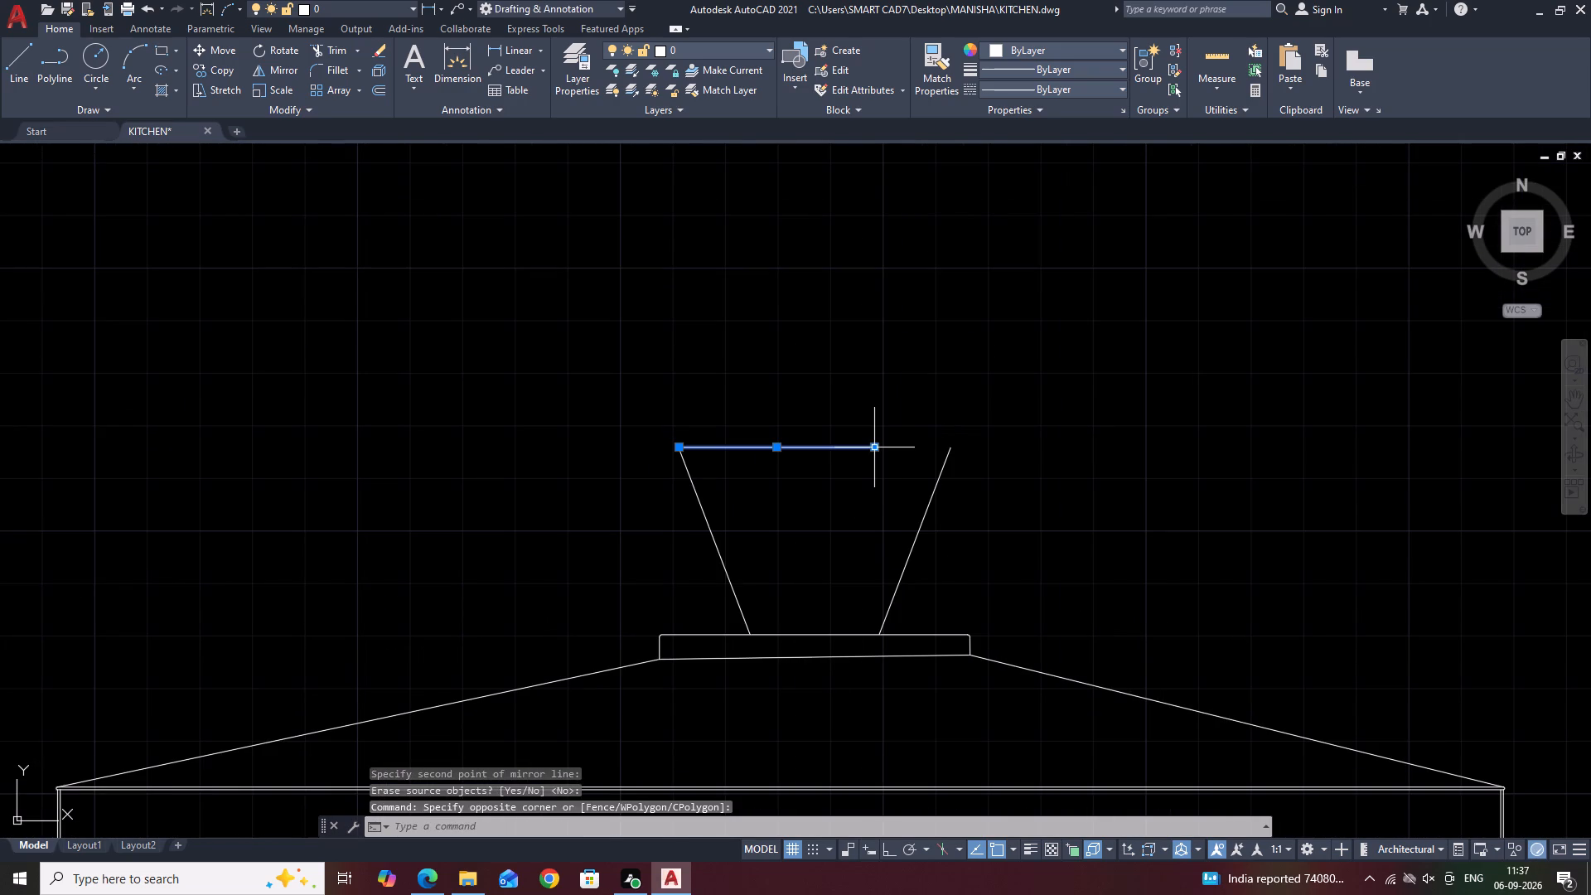
click(873, 444)
click(953, 449)
key(Escape)
Copy the slim double-outlined rectangle on the shelf edge under the jug straight down onto the shelf edge under the lidded container.
scroll(869, 421, down, 3)
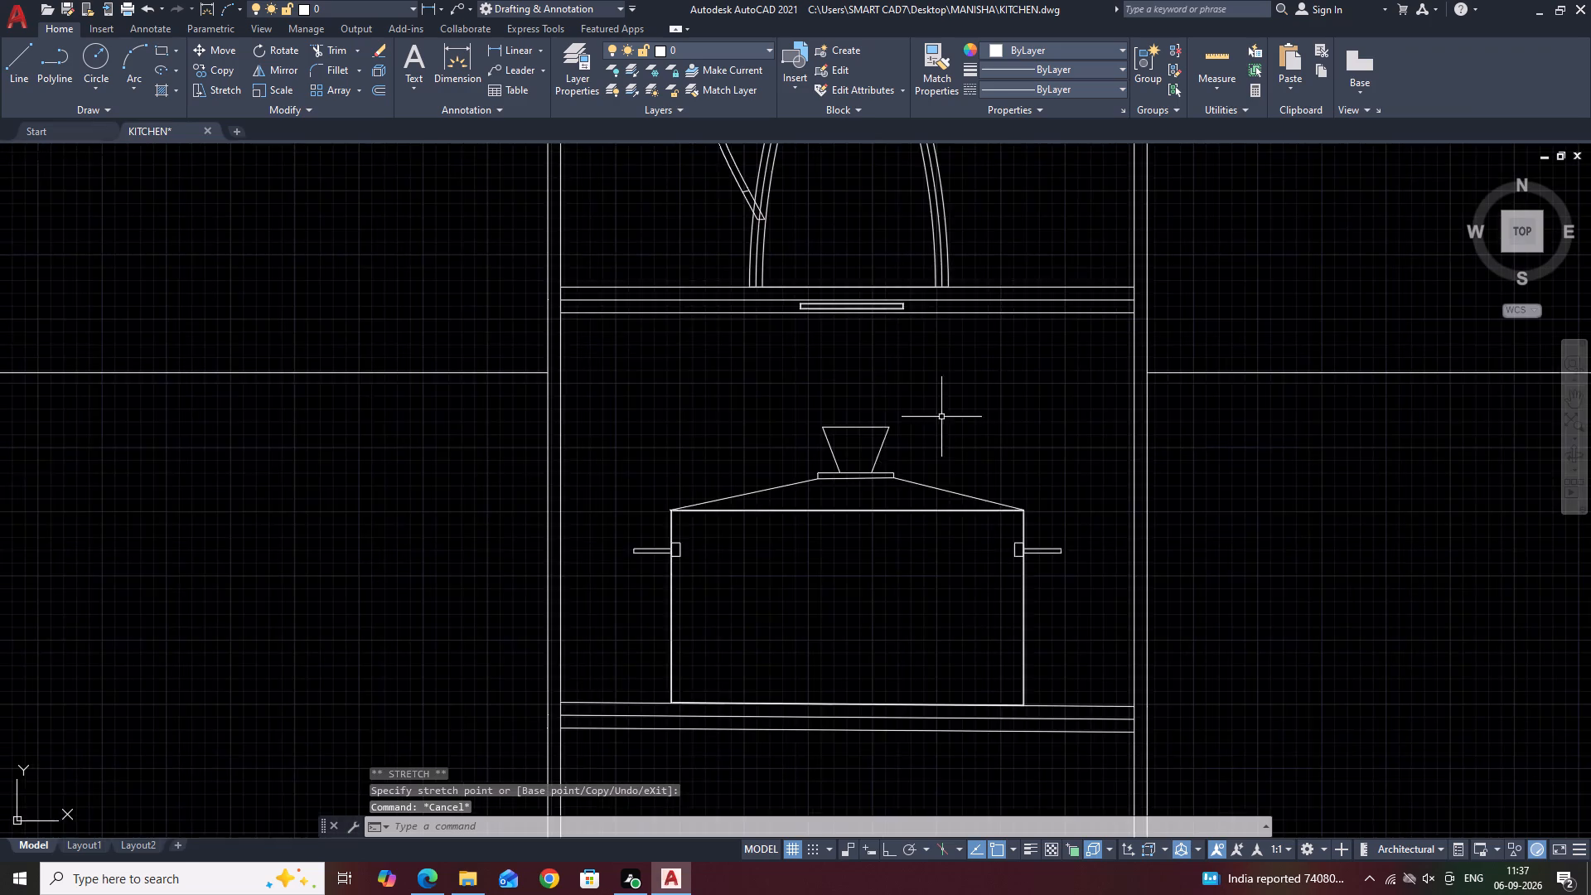
scroll(941, 417, down, 3)
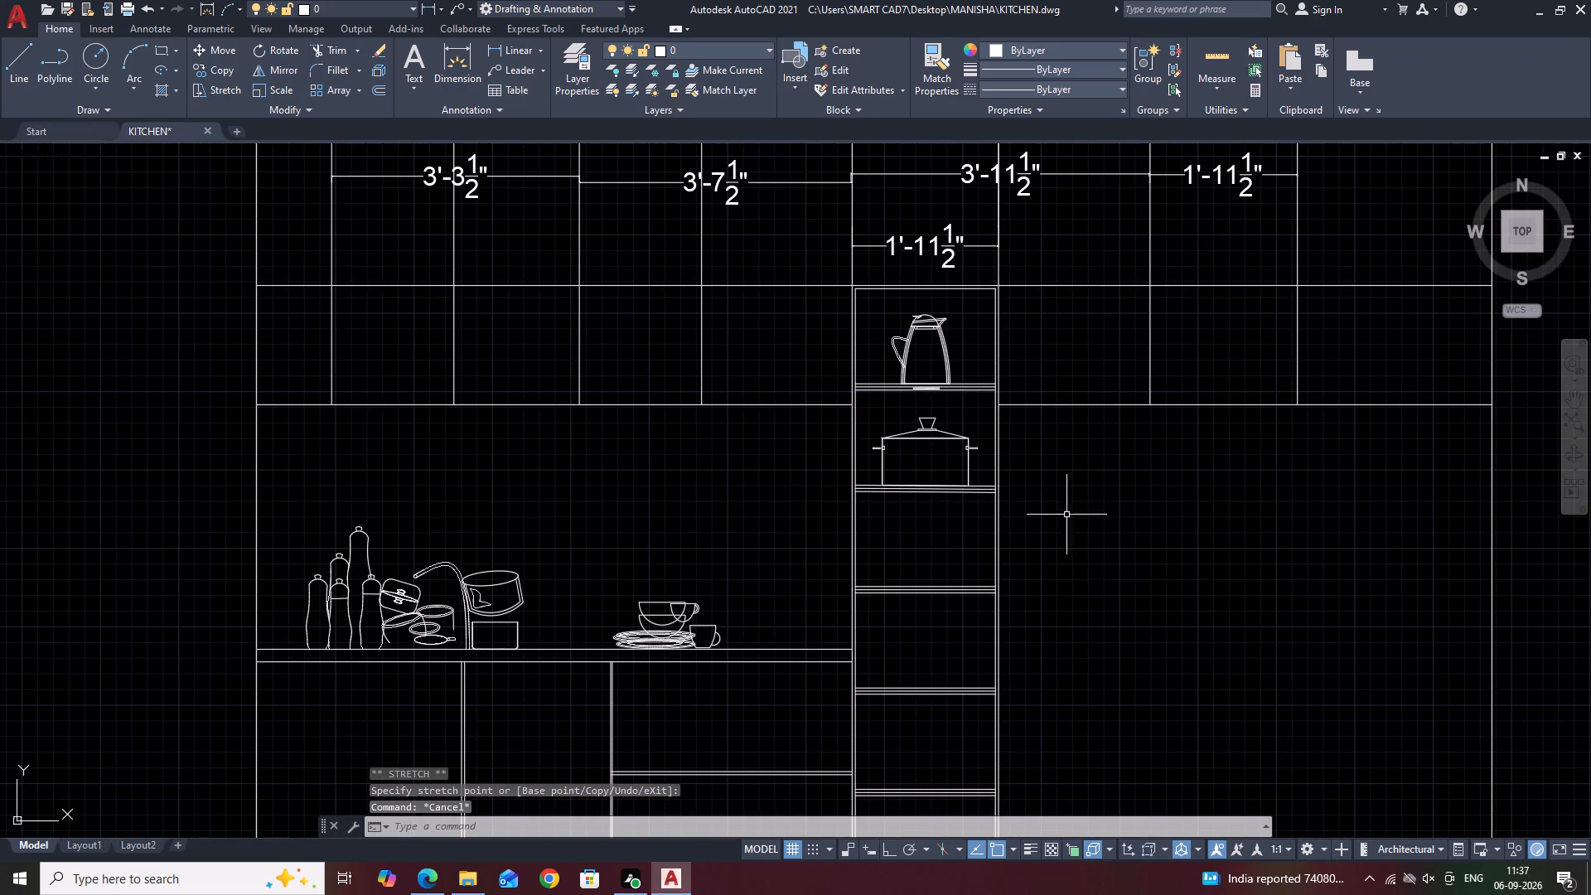
scroll(935, 394, up, 4)
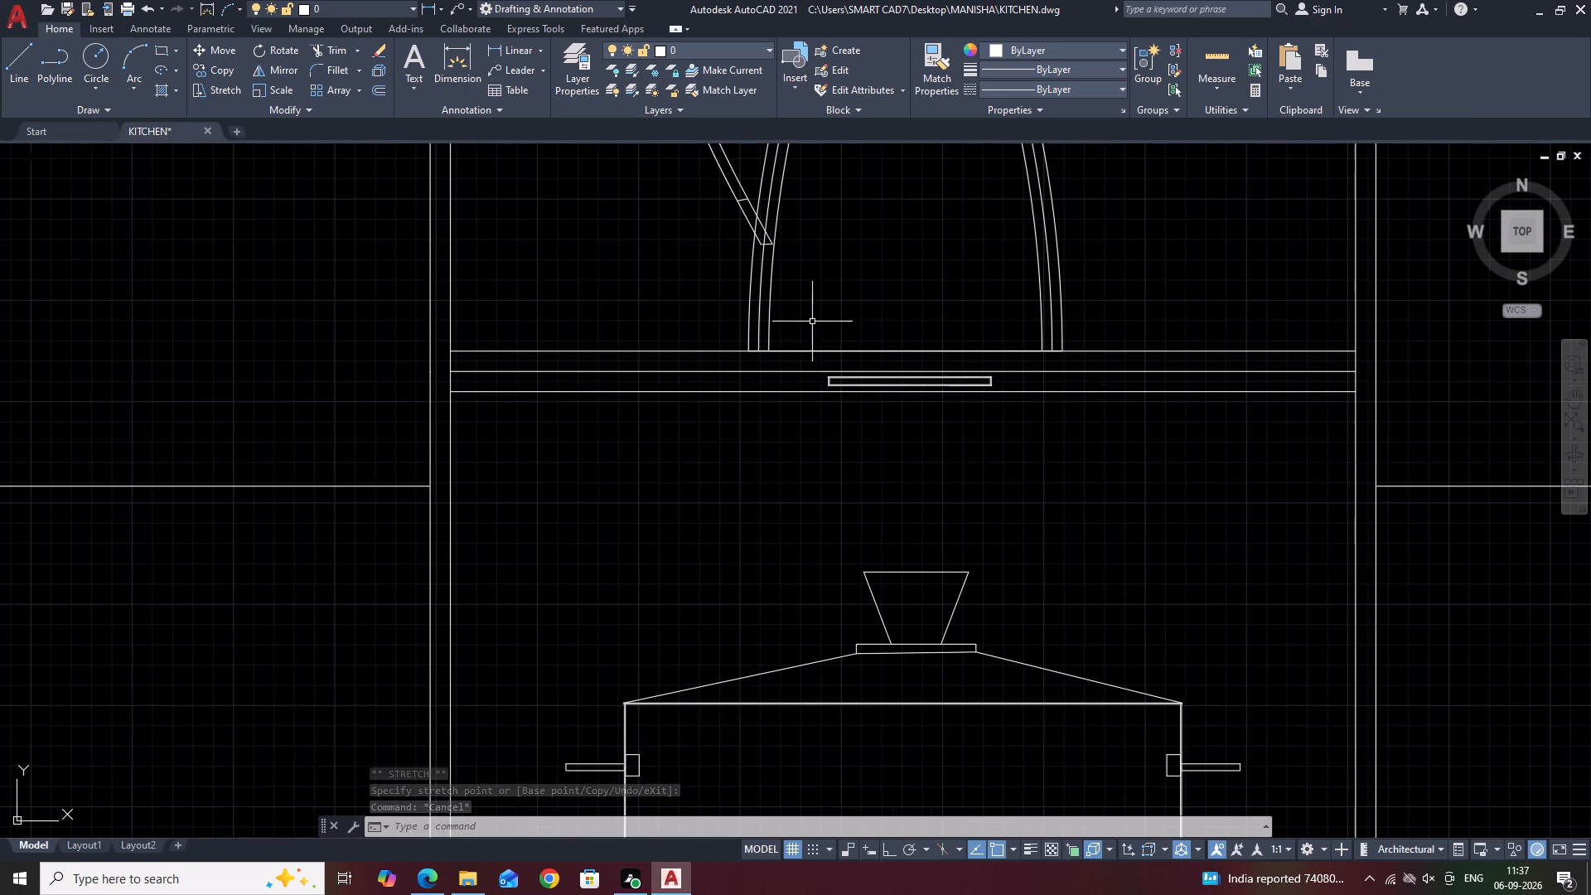
click(791, 309)
click(1010, 447)
key(c)
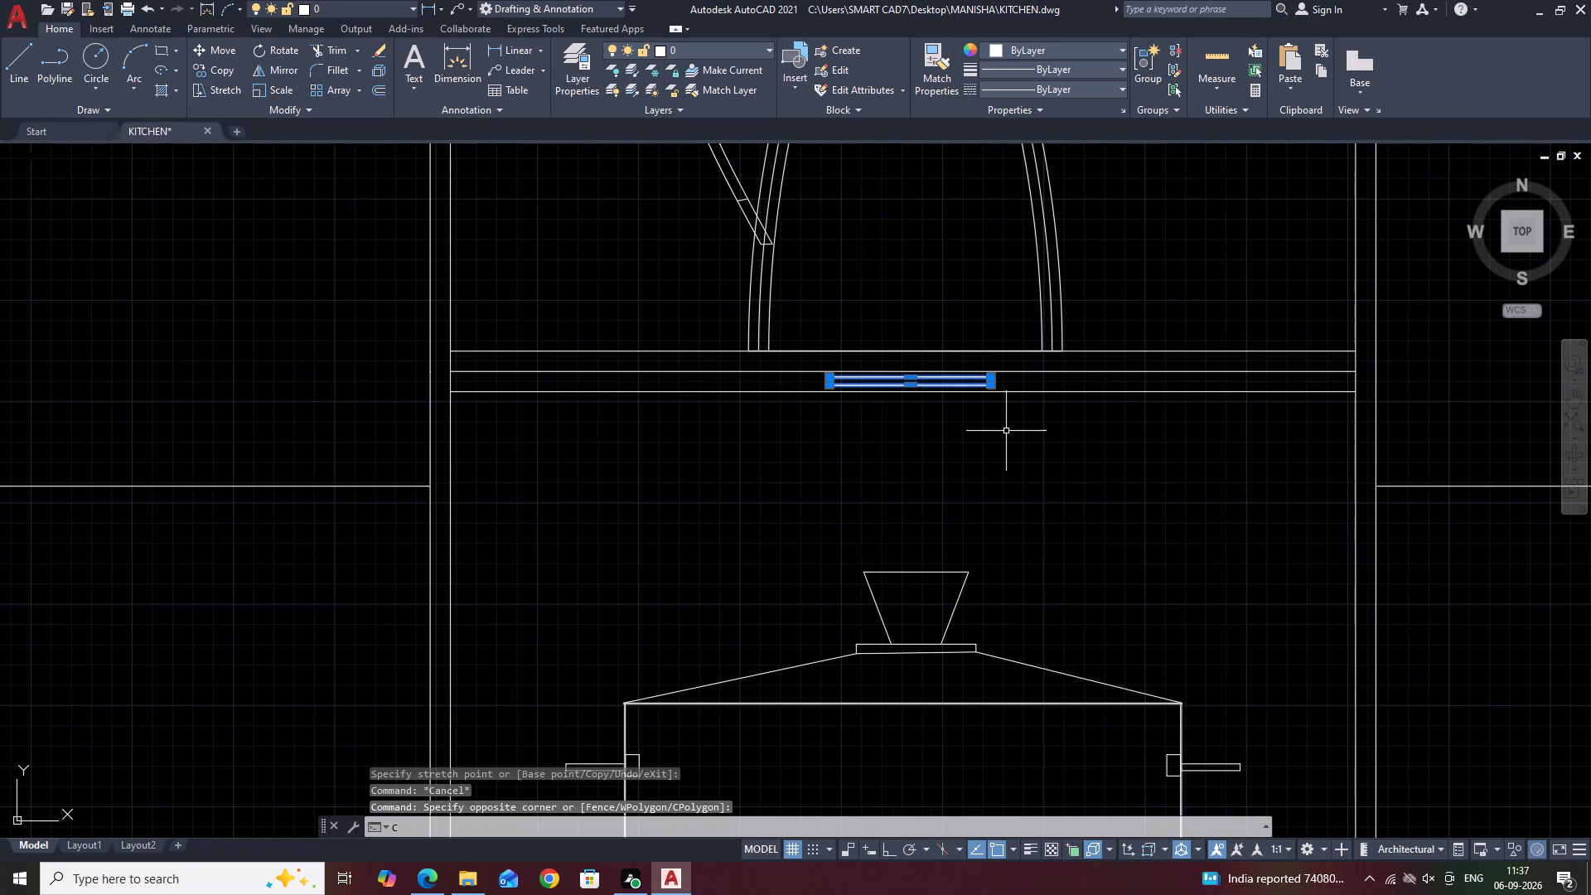
key(o)
key(space)
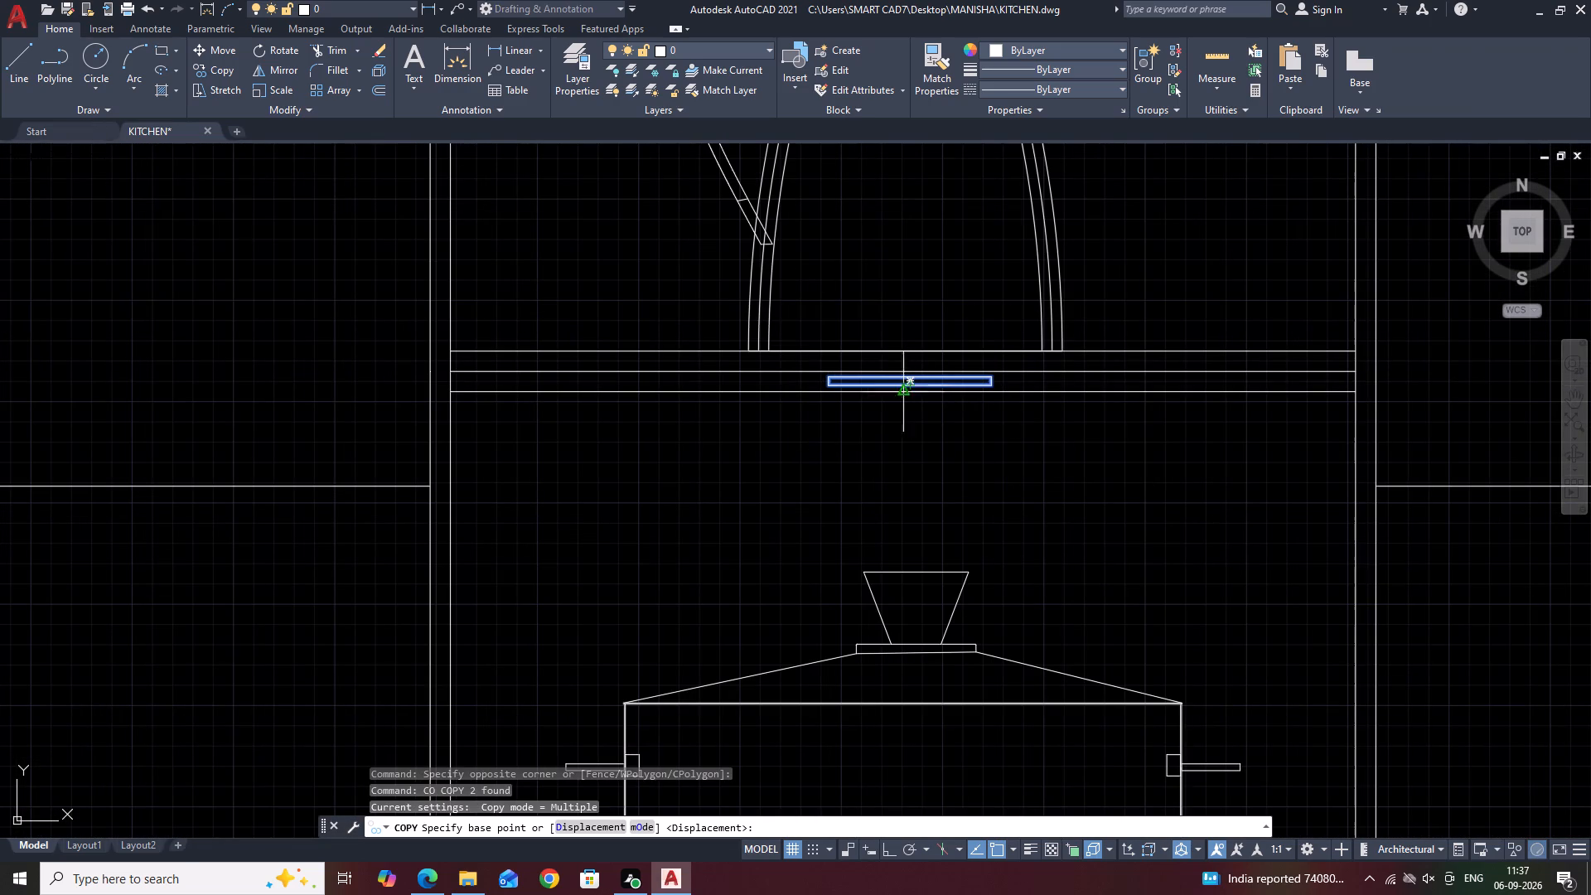
scroll(909, 389, up, 2)
click(907, 385)
scroll(907, 380, down, 4)
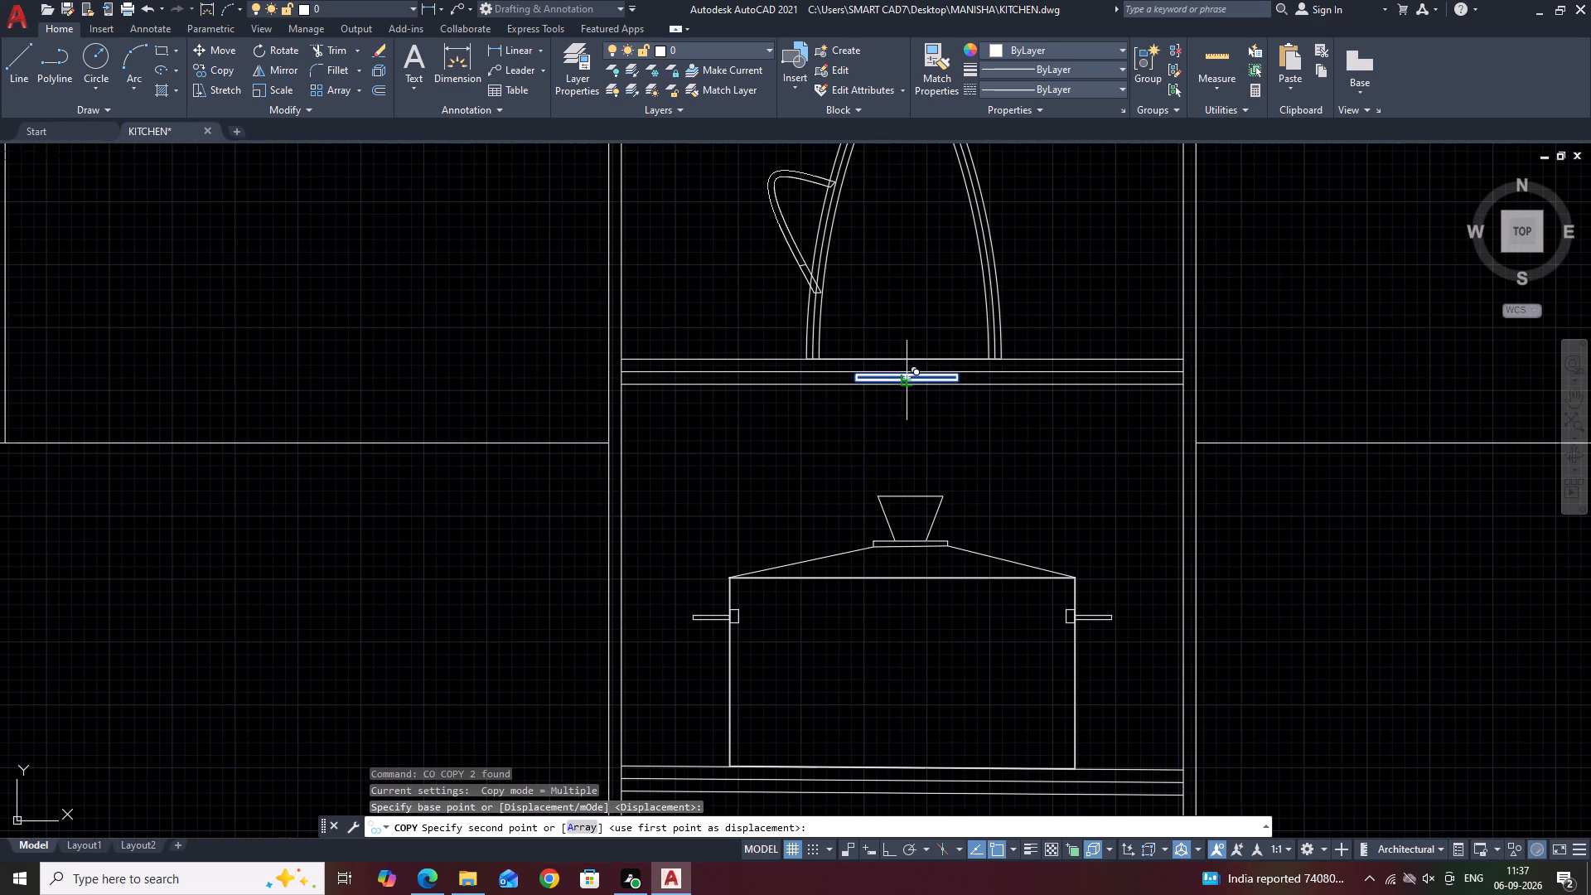
scroll(890, 514, down, 4)
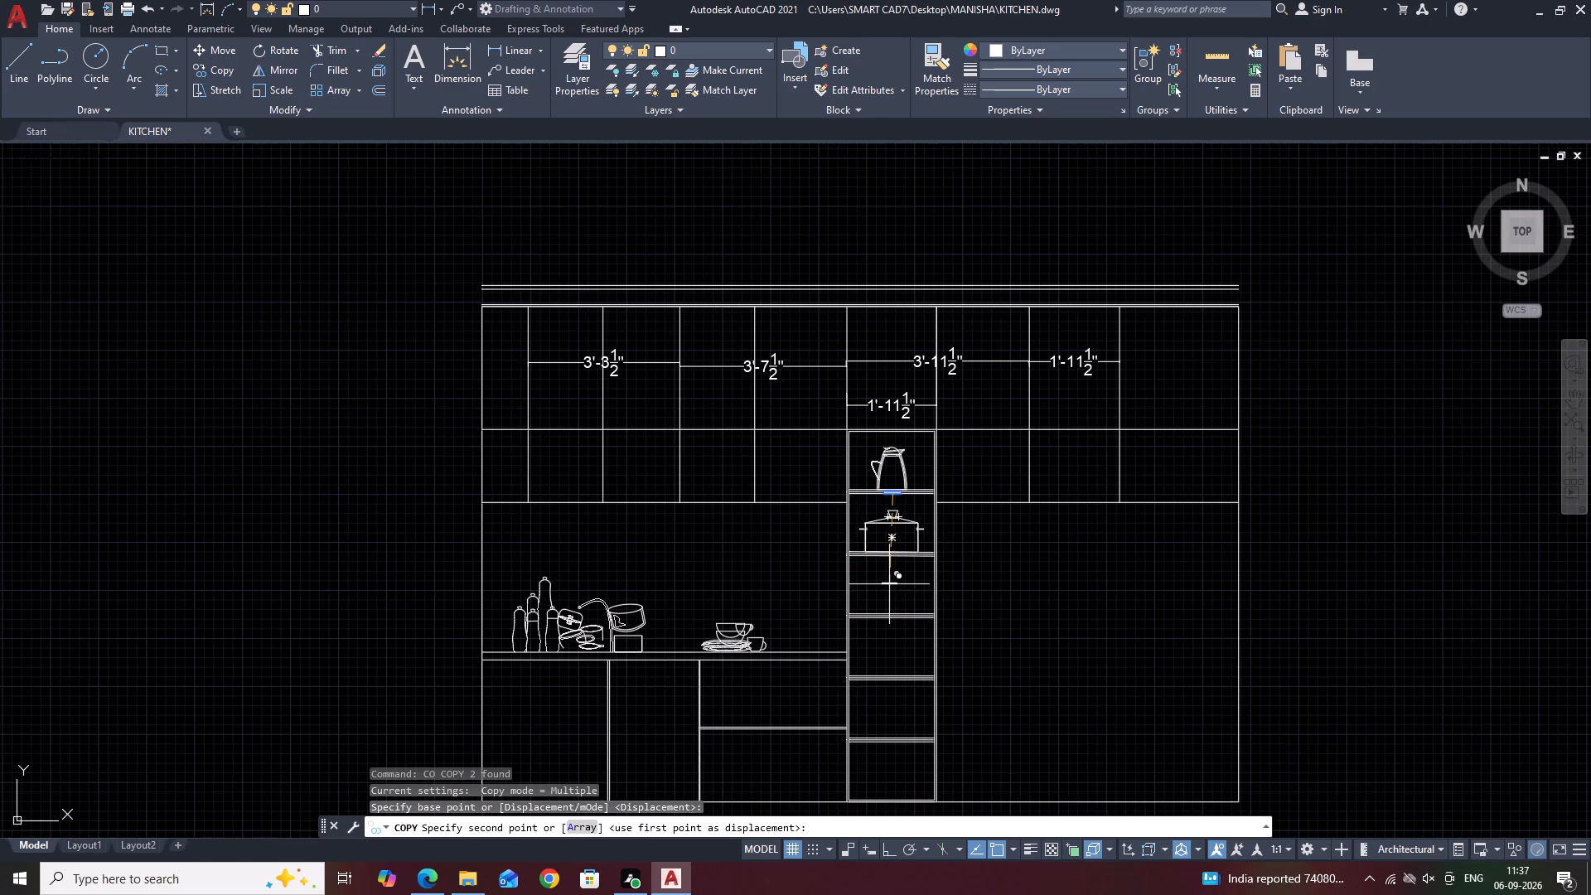
key(F8)
scroll(886, 558, up, 8)
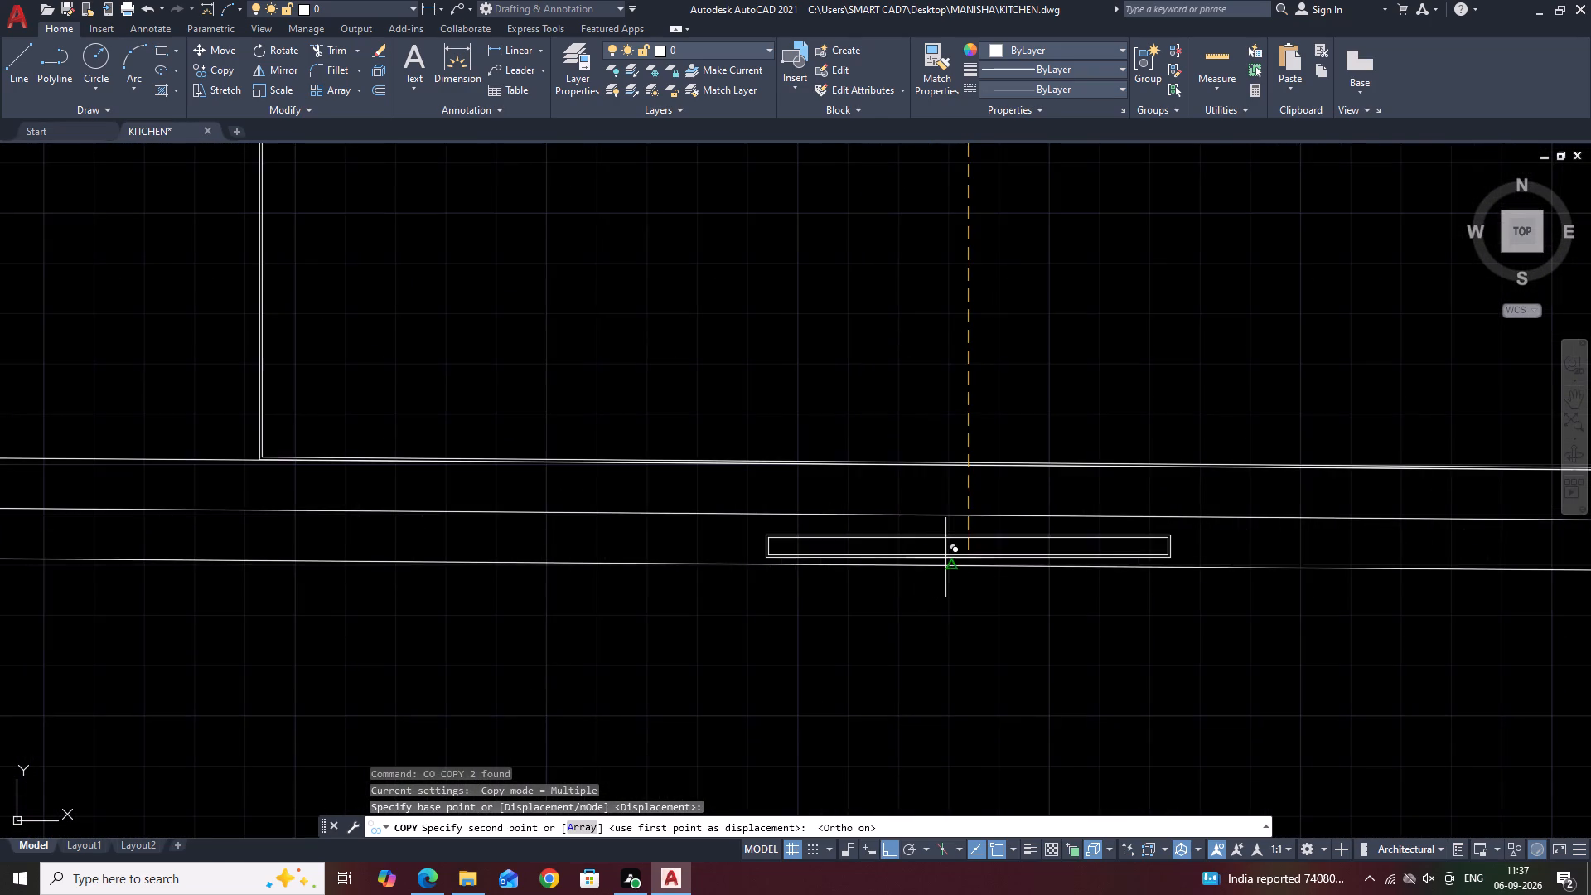
scroll(974, 558, up, 3)
click(946, 541)
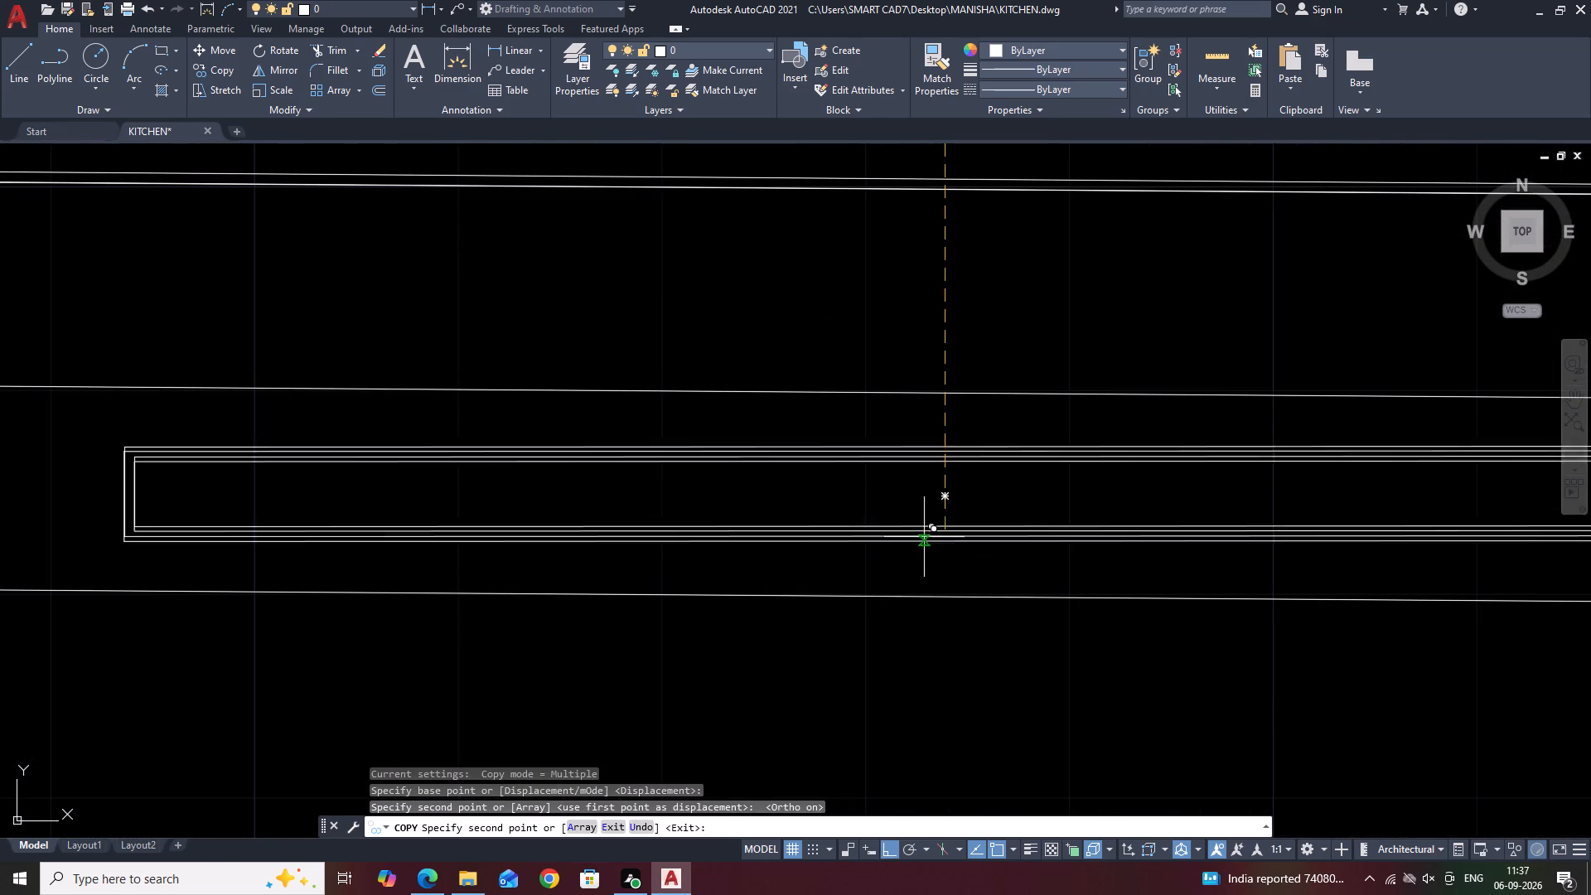
key(Escape)
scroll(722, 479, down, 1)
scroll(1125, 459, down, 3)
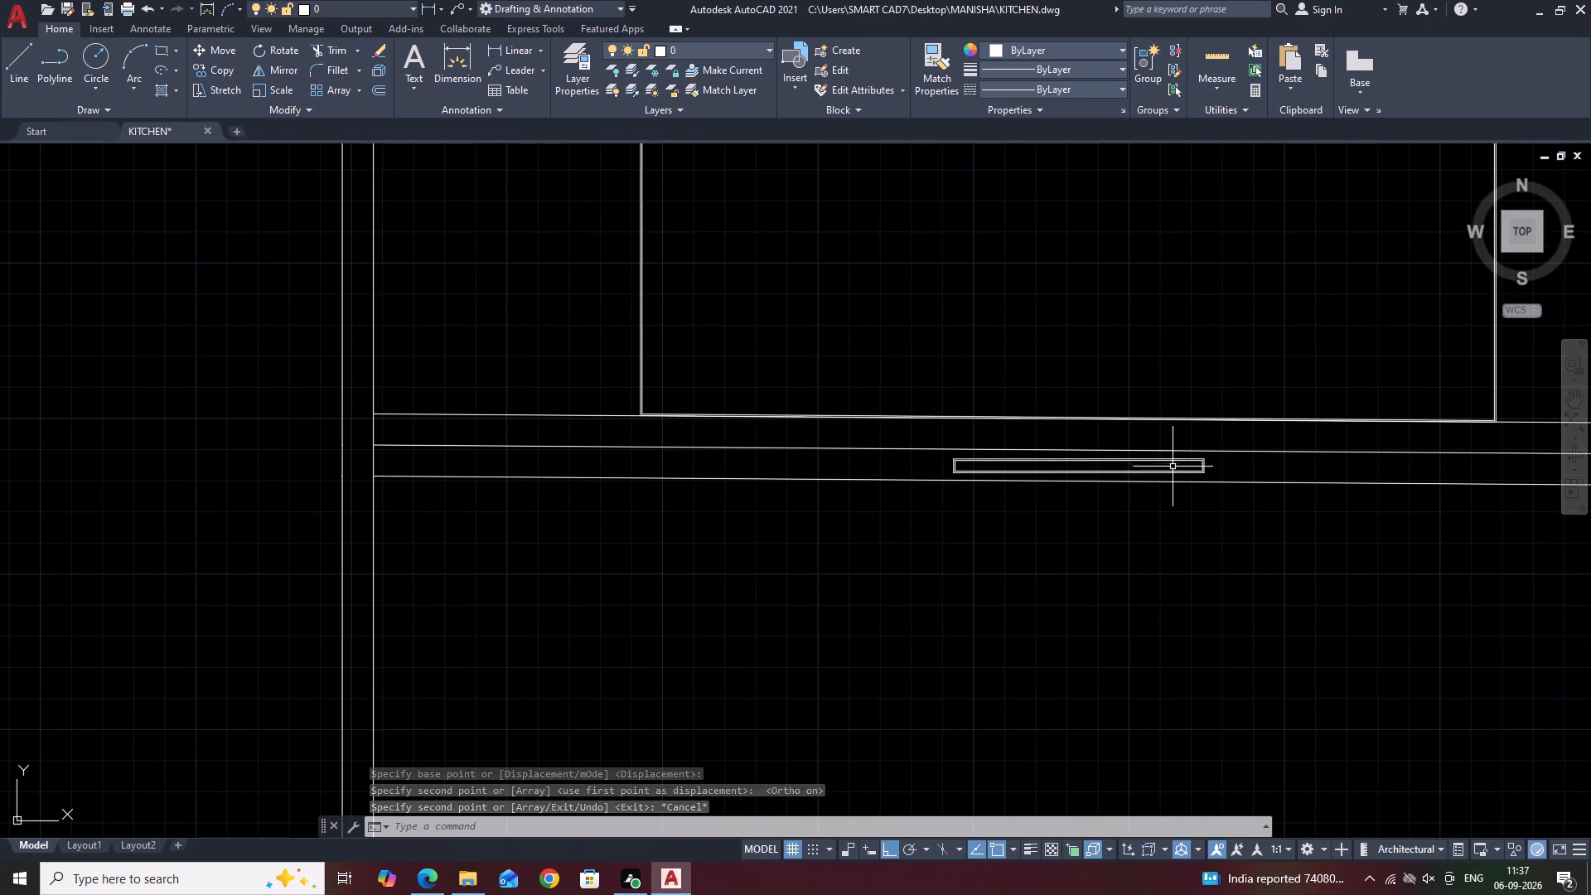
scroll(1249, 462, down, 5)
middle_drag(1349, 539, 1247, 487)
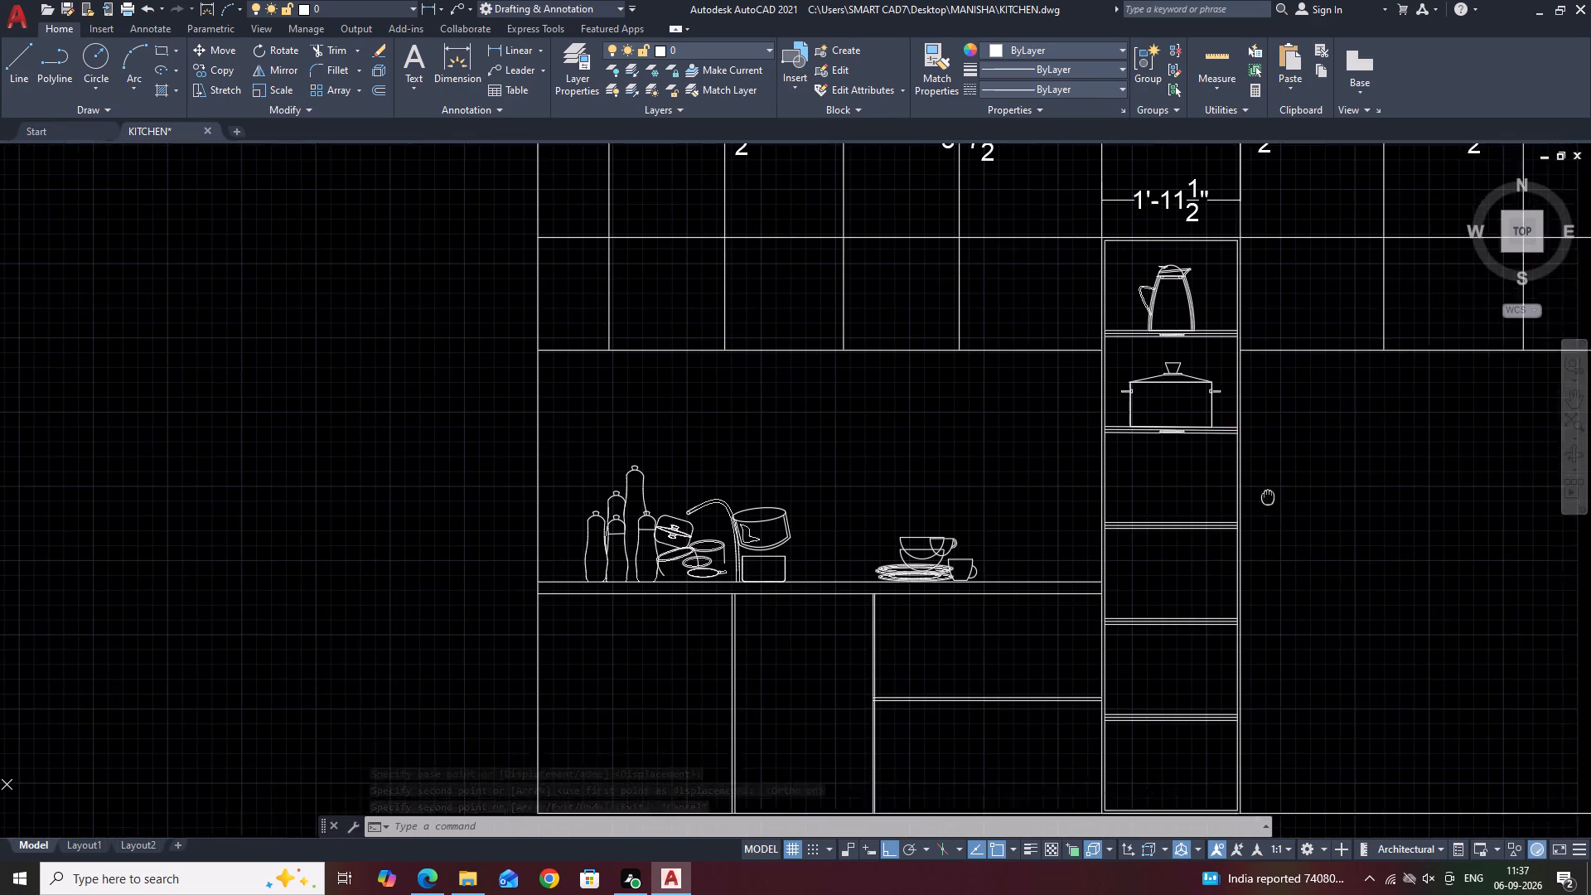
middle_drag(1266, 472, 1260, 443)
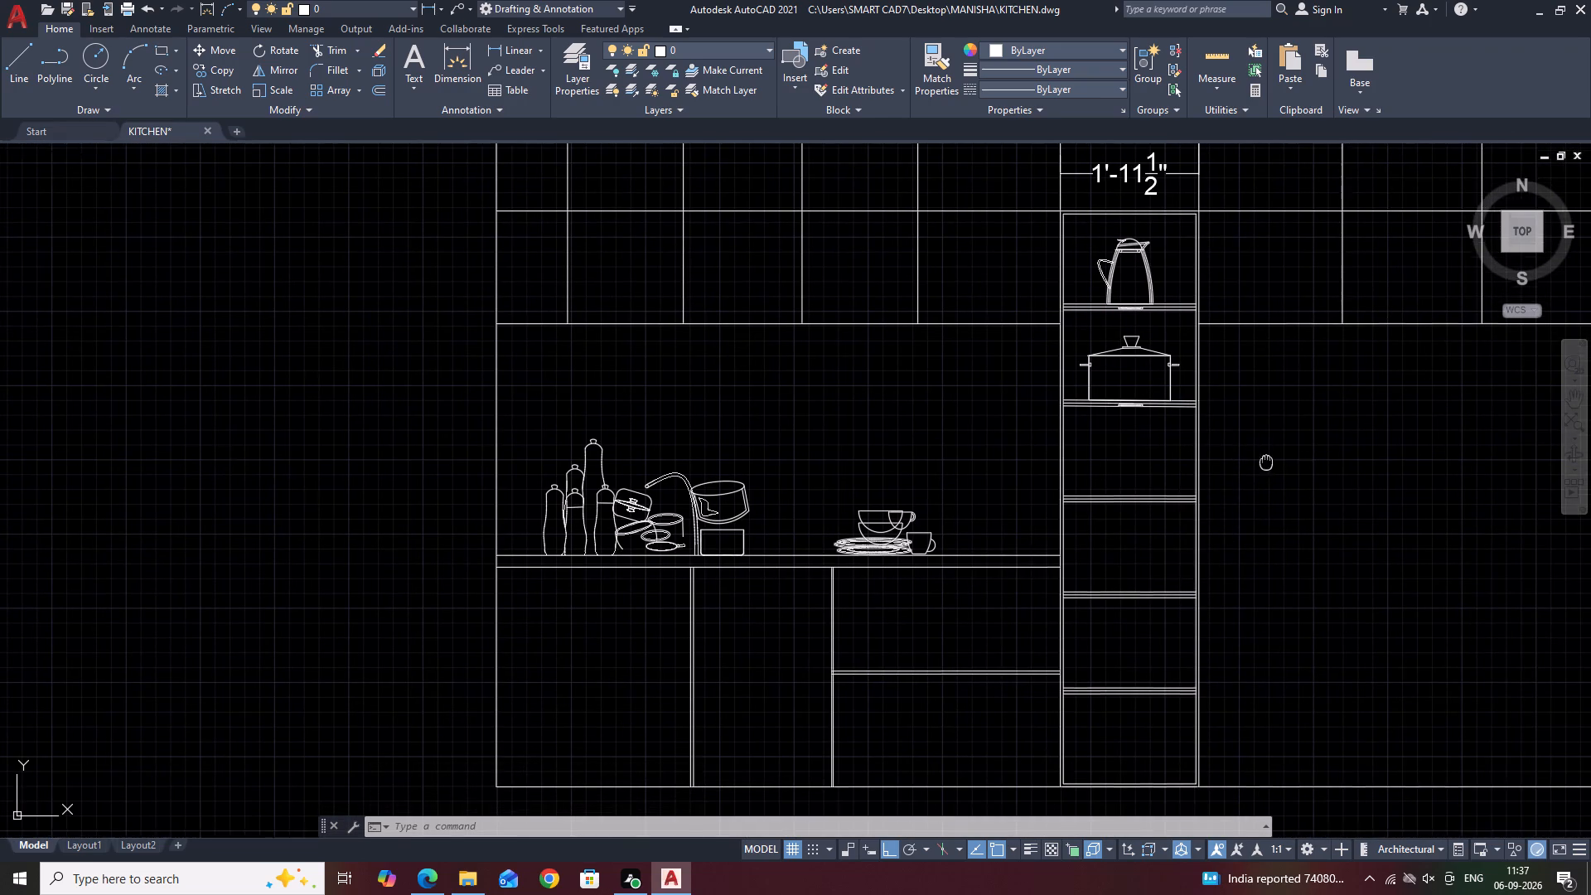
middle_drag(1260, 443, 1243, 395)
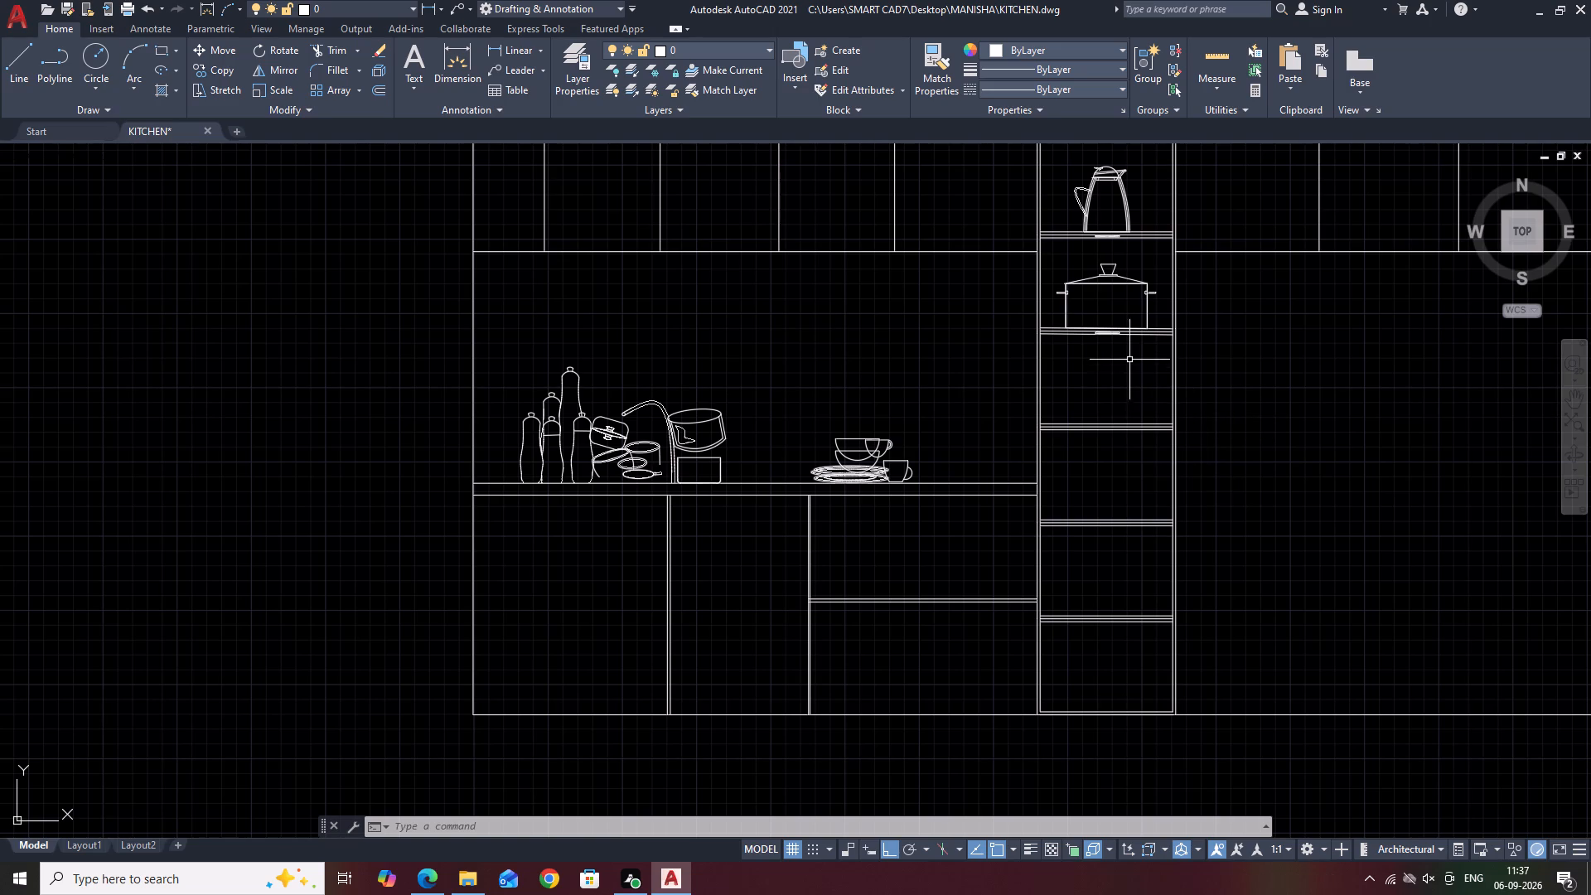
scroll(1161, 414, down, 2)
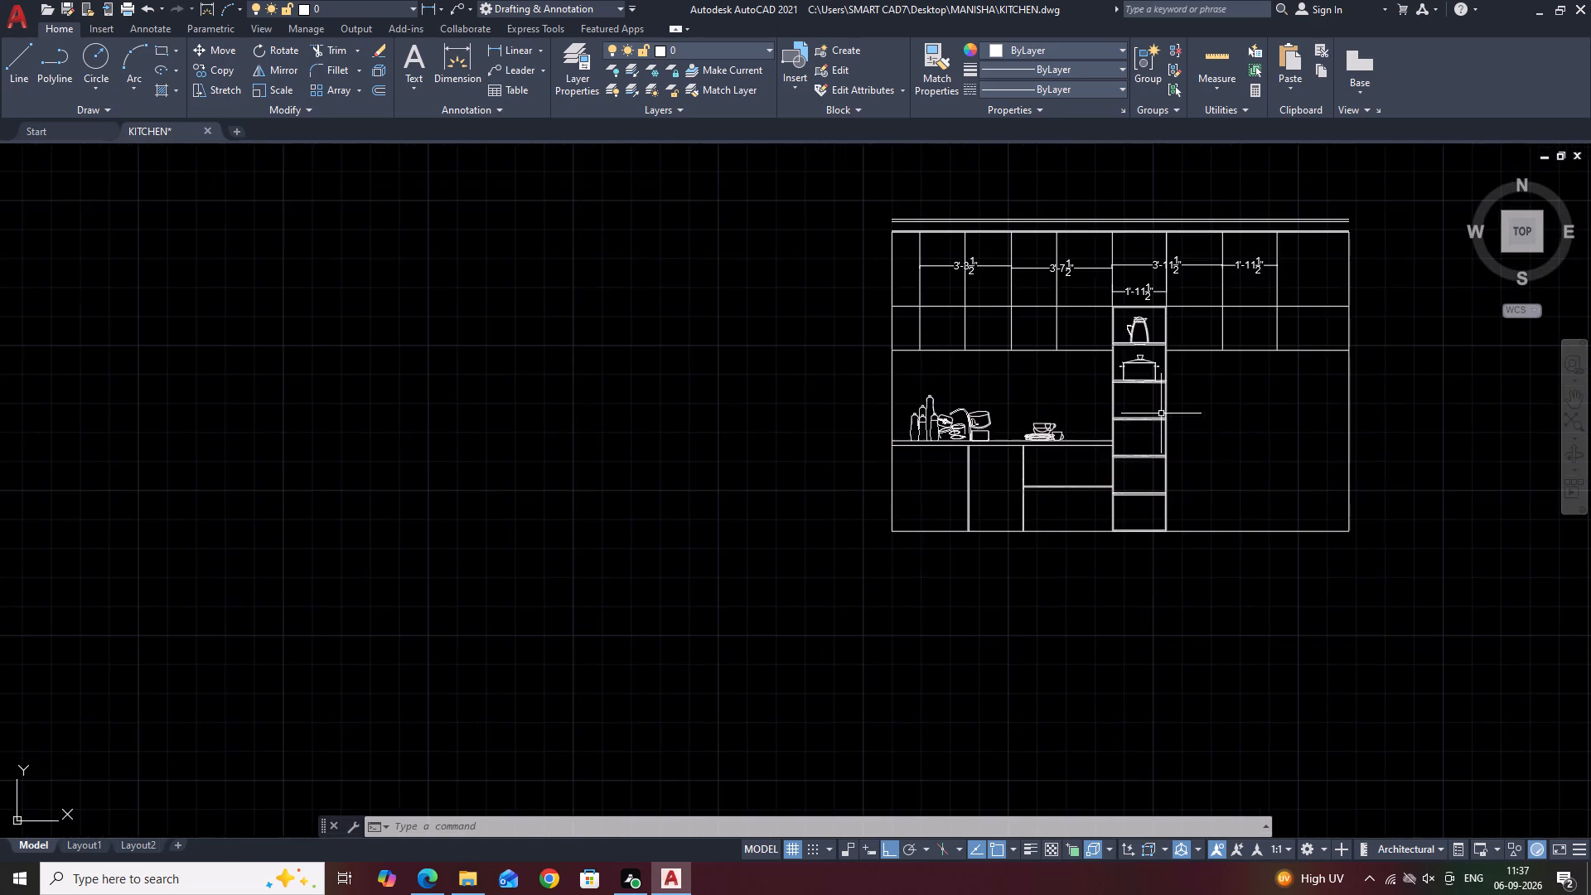
Move the jug, the lidded container and their shelf-edge strips out of the tall unit to the empty space right of the elevation.
middle_drag(1260, 395, 1137, 405)
scroll(1017, 327, up, 2)
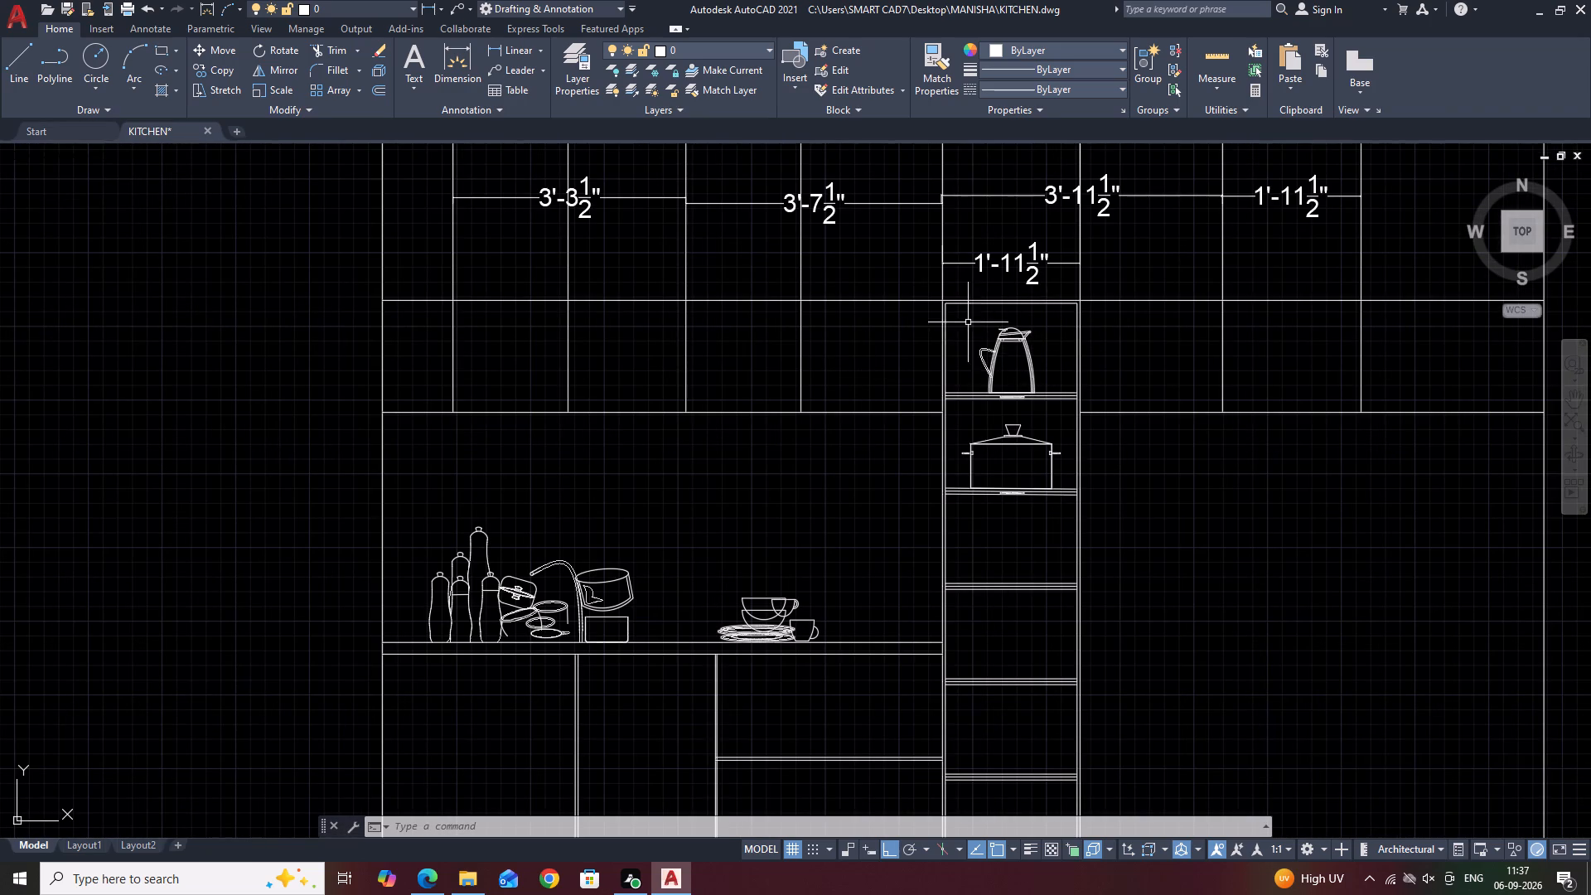
scroll(965, 319, up, 2)
click(933, 288)
scroll(950, 315, down, 1)
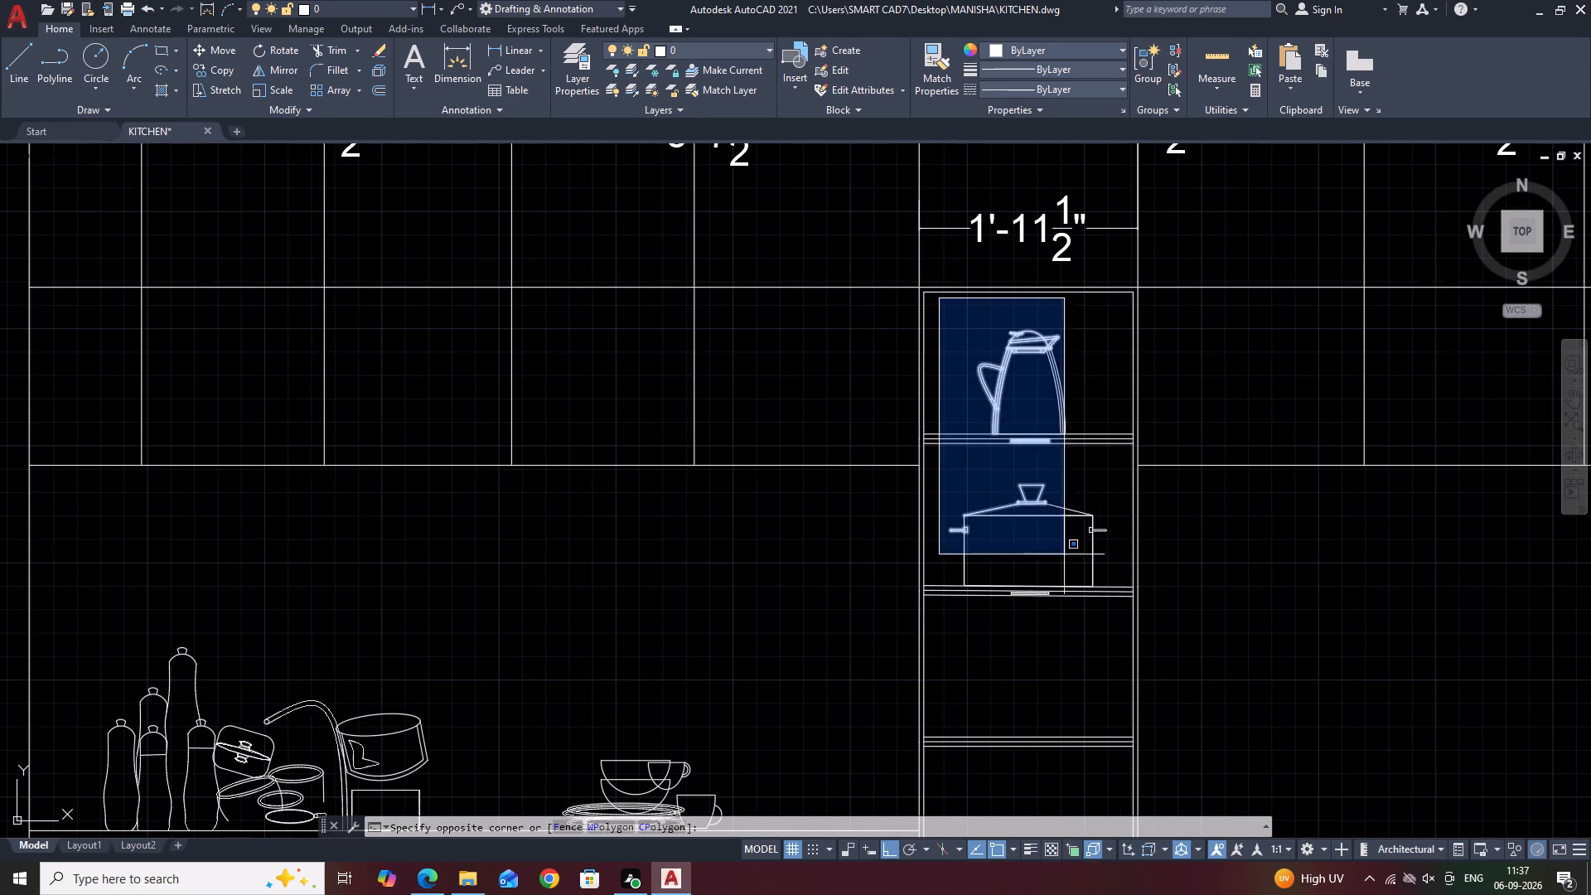
click(1120, 633)
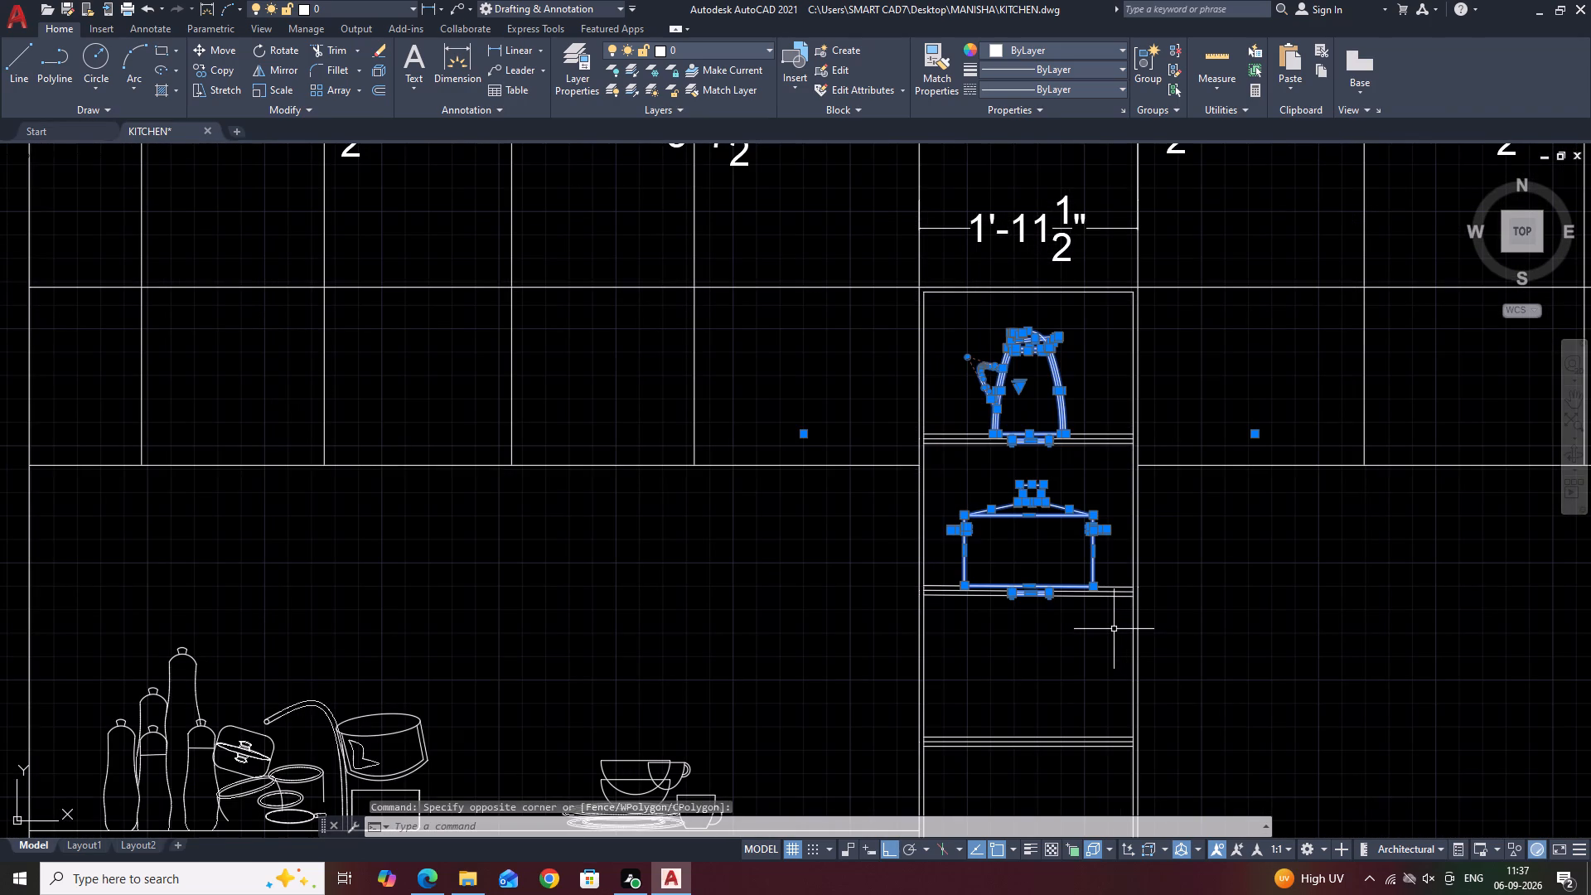
key(m)
key(space)
click(1042, 467)
scroll(1044, 467, down, 2)
click(1439, 506)
key(Escape)
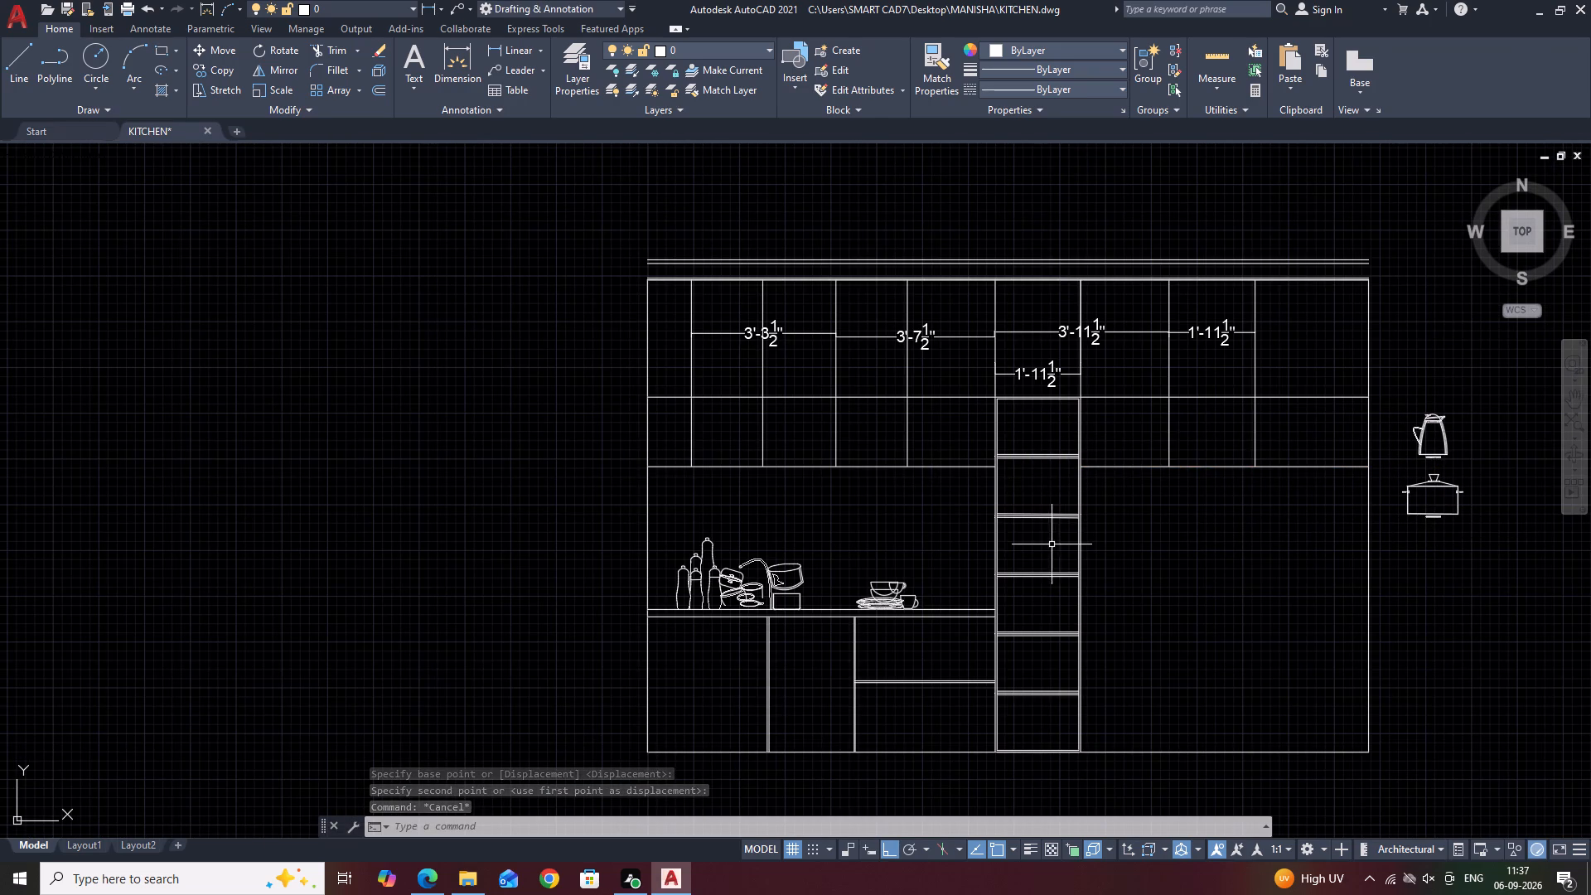
Erase all the horizontal shelf lines inside the tall unit.
click(1056, 430)
click(1024, 739)
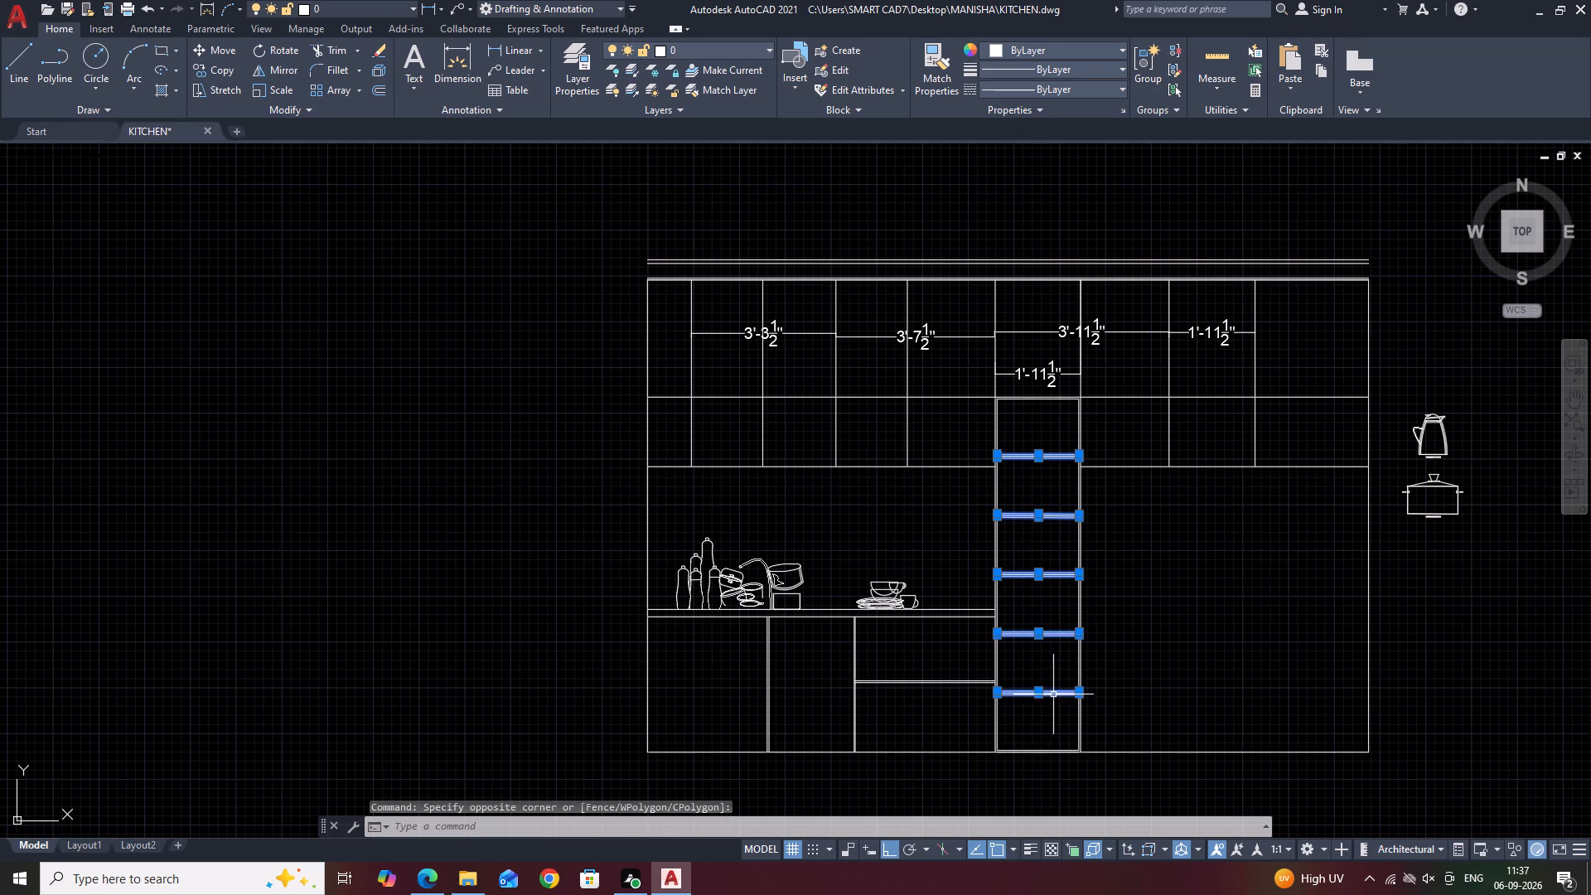
key(Delete)
Erase the tall unit's inner frame lines along its right side, top and left side.
scroll(1103, 393, up, 2)
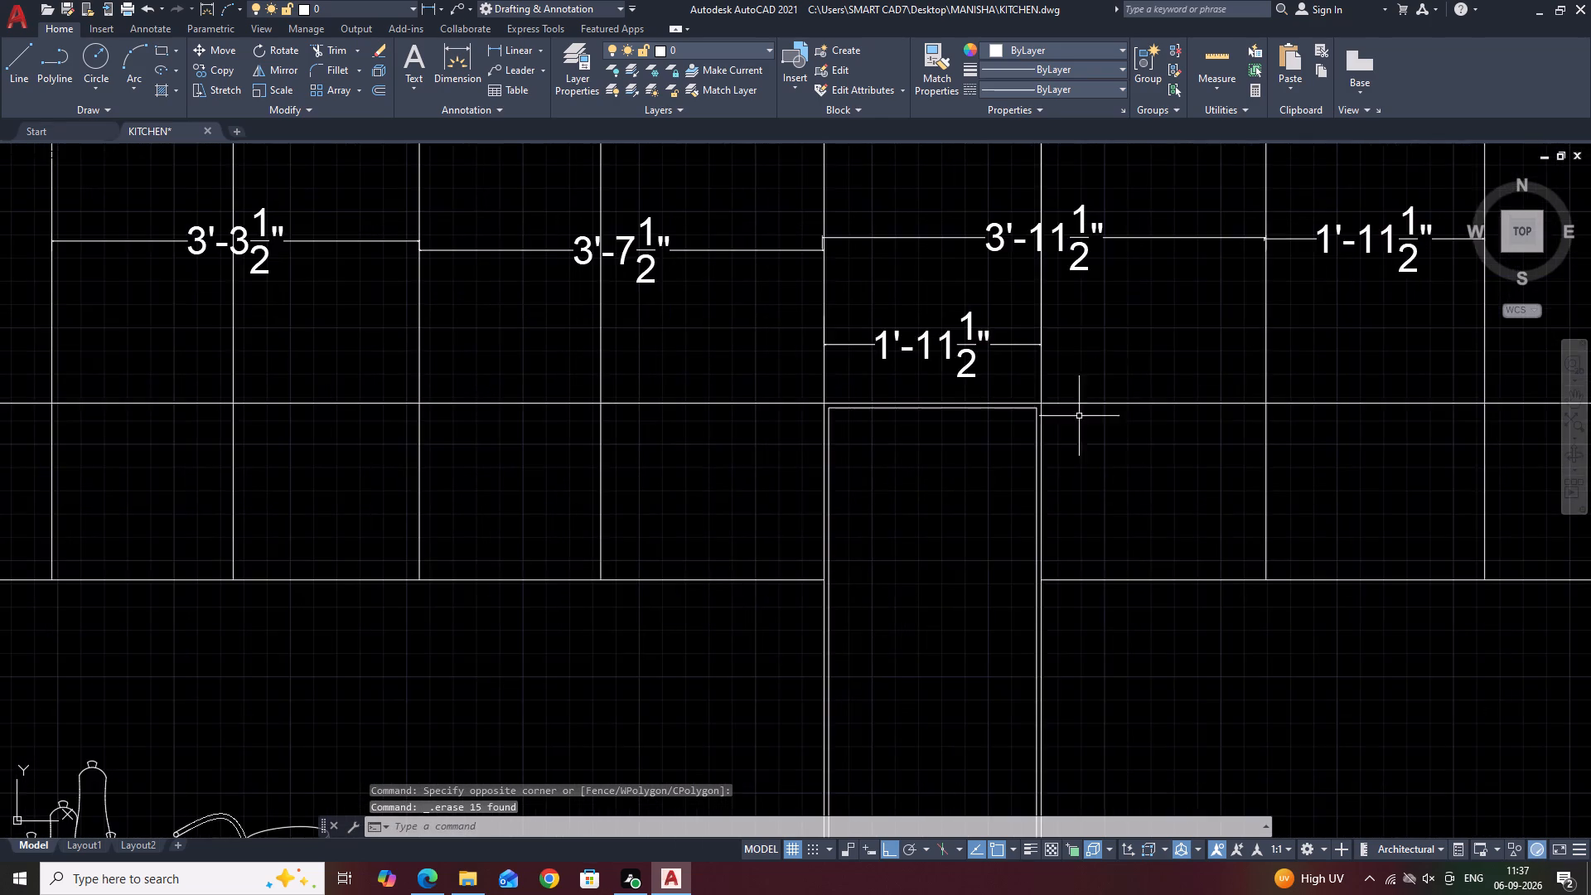
scroll(1042, 434, up, 2)
click(1025, 378)
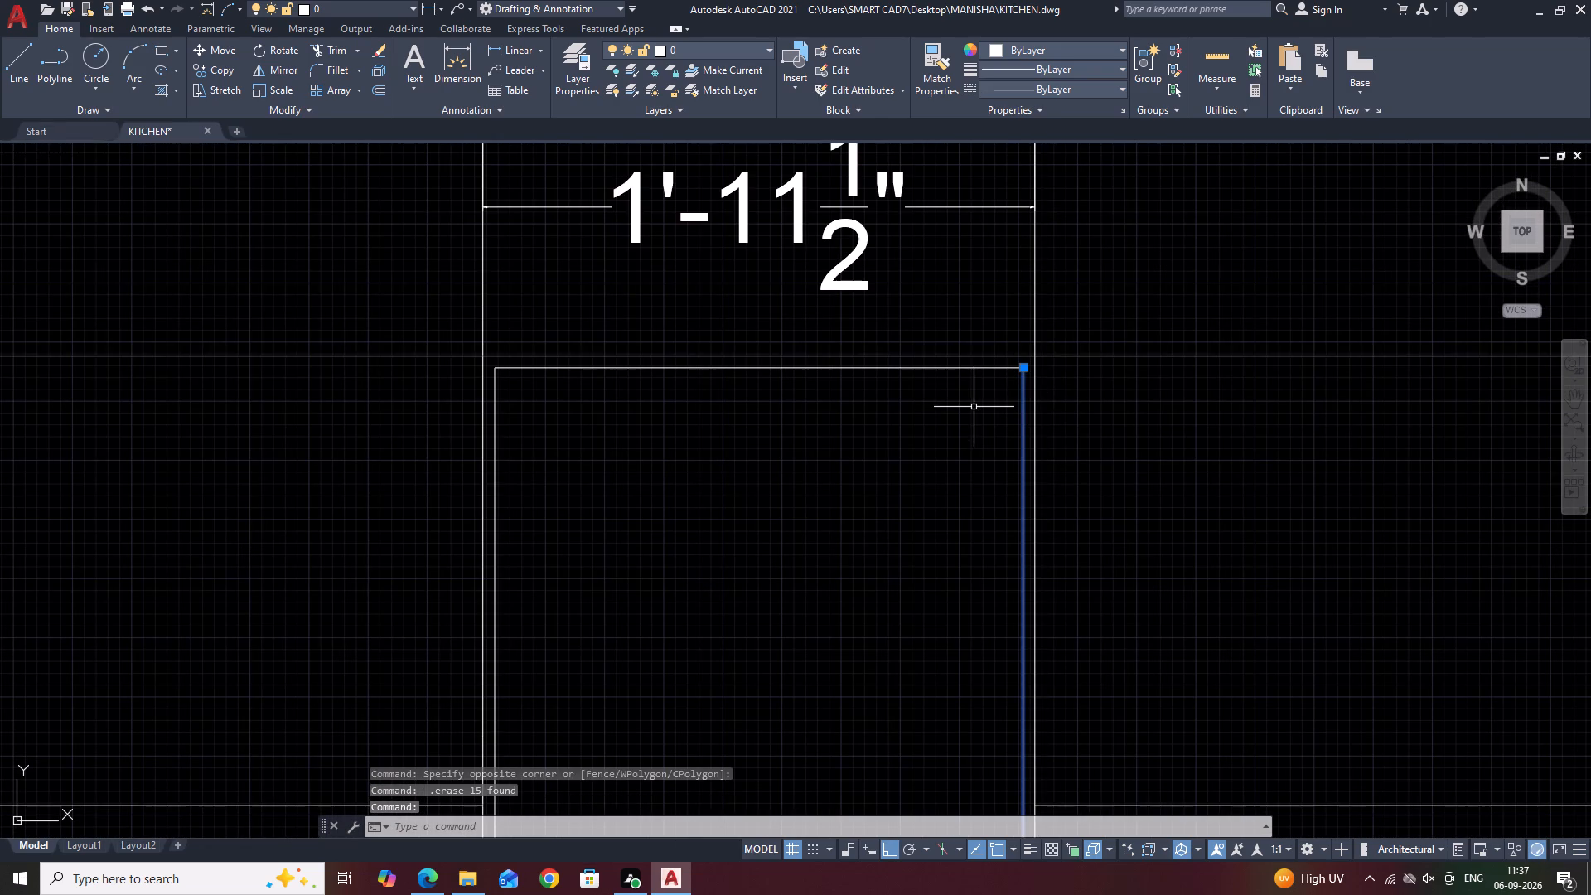
key(Delete)
click(994, 370)
click(960, 368)
key(Delete)
scroll(923, 414, down, 2)
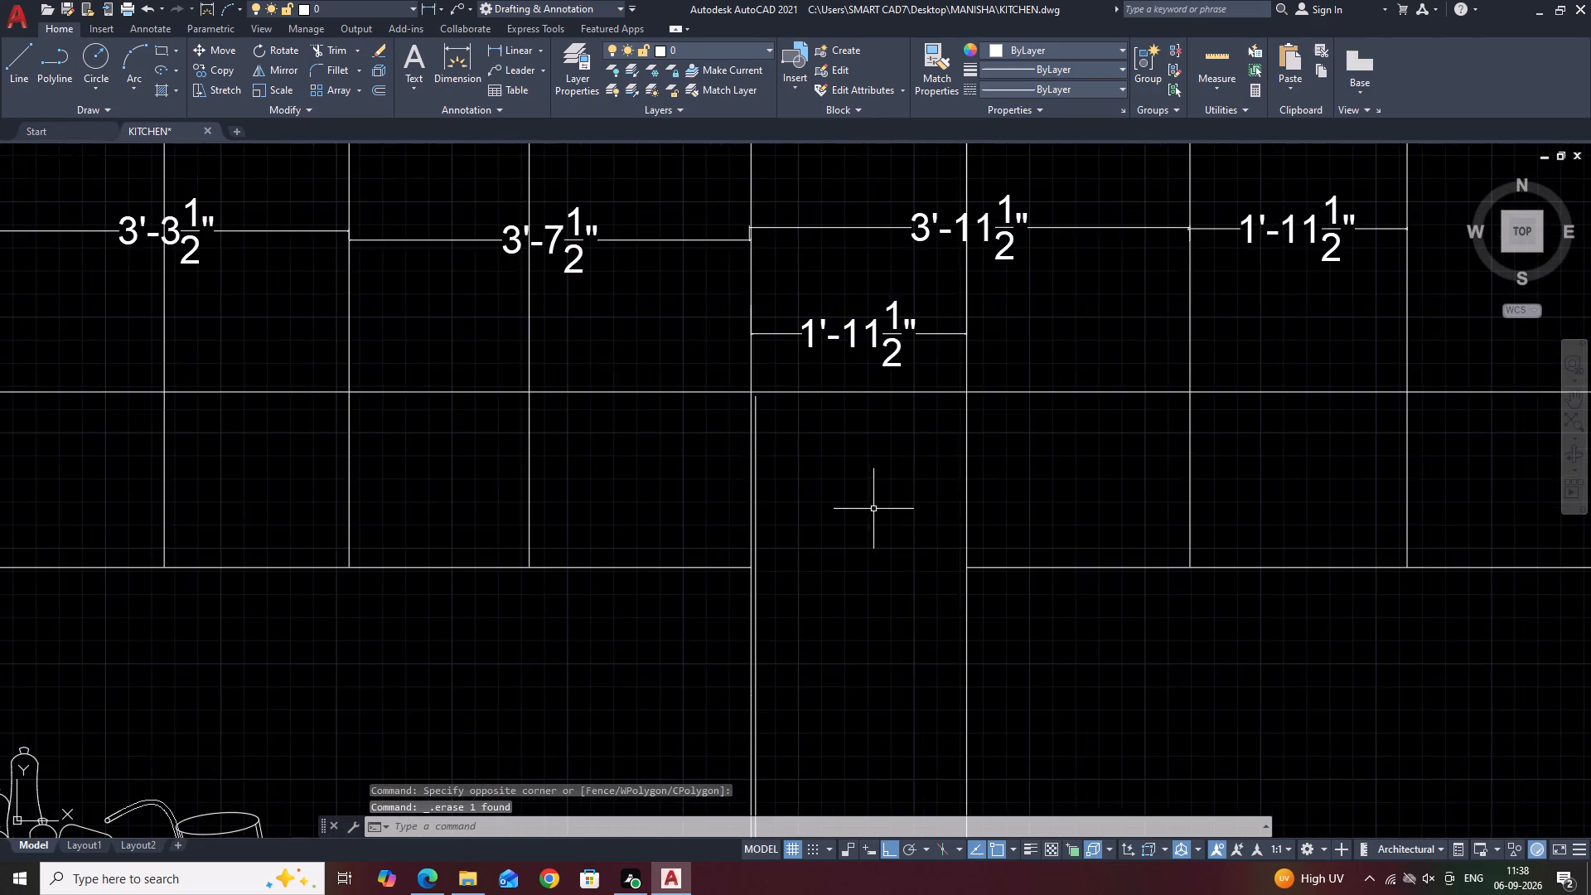
scroll(872, 510, down, 3)
scroll(866, 634, up, 2)
click(801, 531)
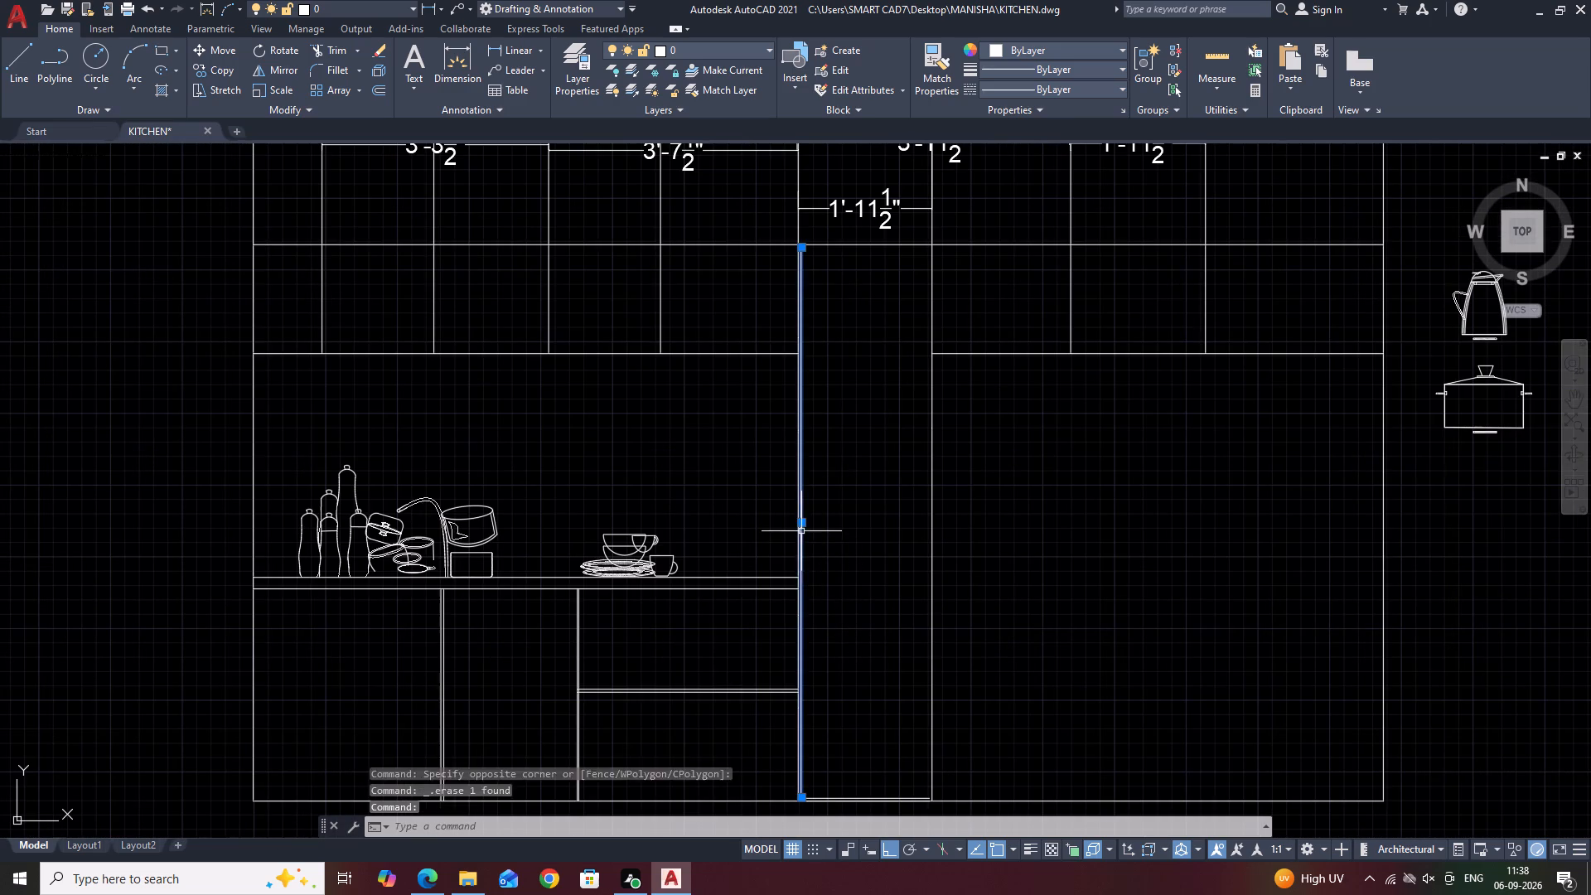
key(Delete)
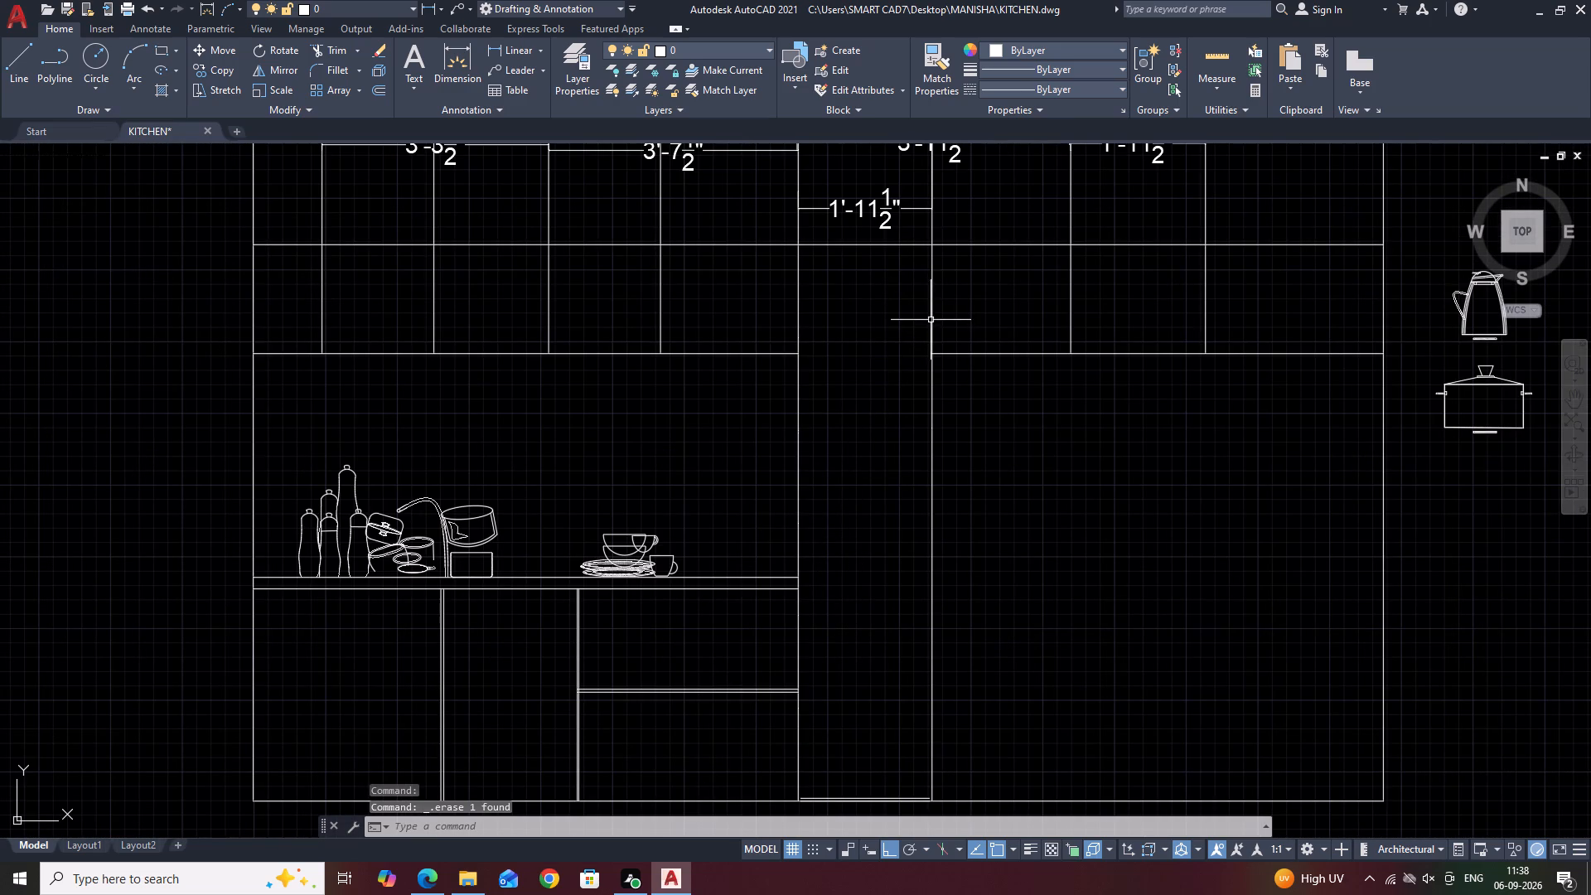
Draw a vertical line along the tall unit's right side from its top corner down to the floor line.
text(L)
key(space)
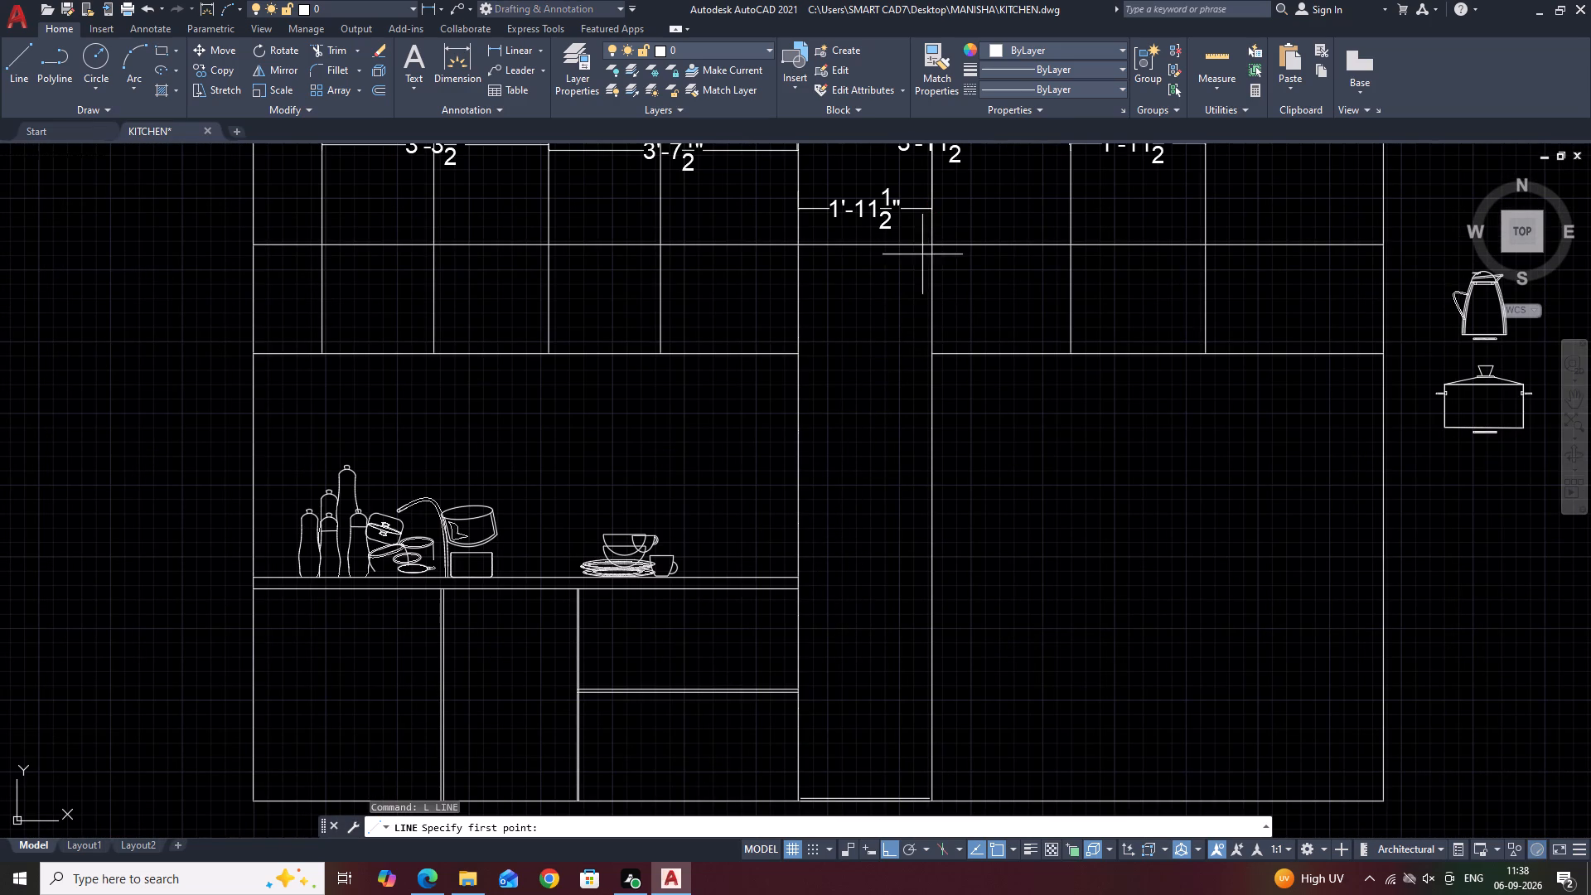
click(934, 247)
scroll(940, 522, down, 2)
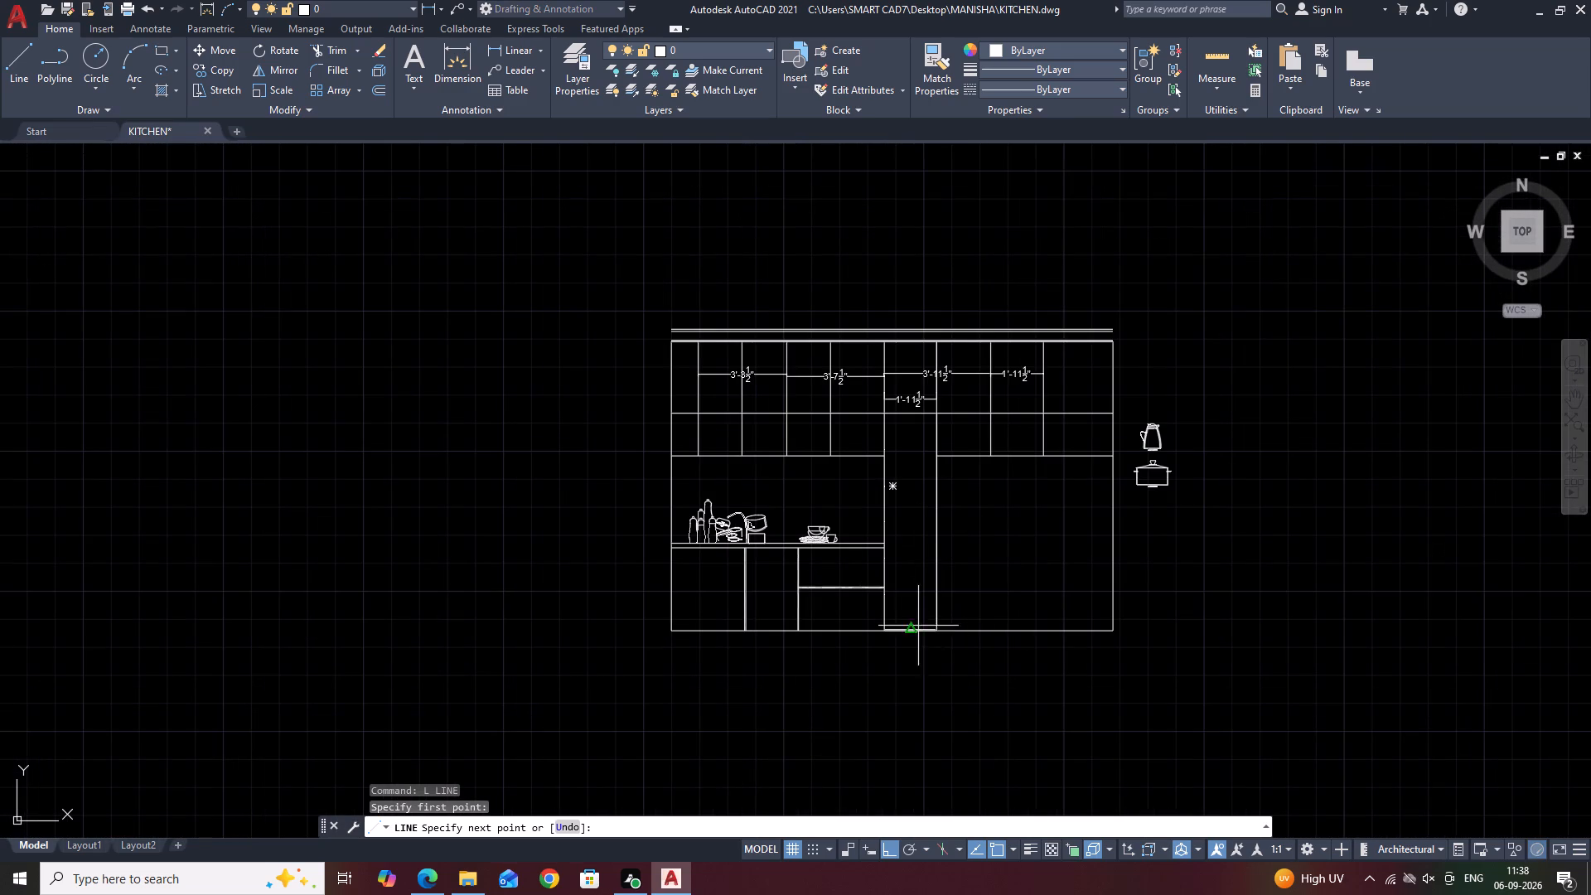
scroll(925, 642, up, 2)
click(950, 620)
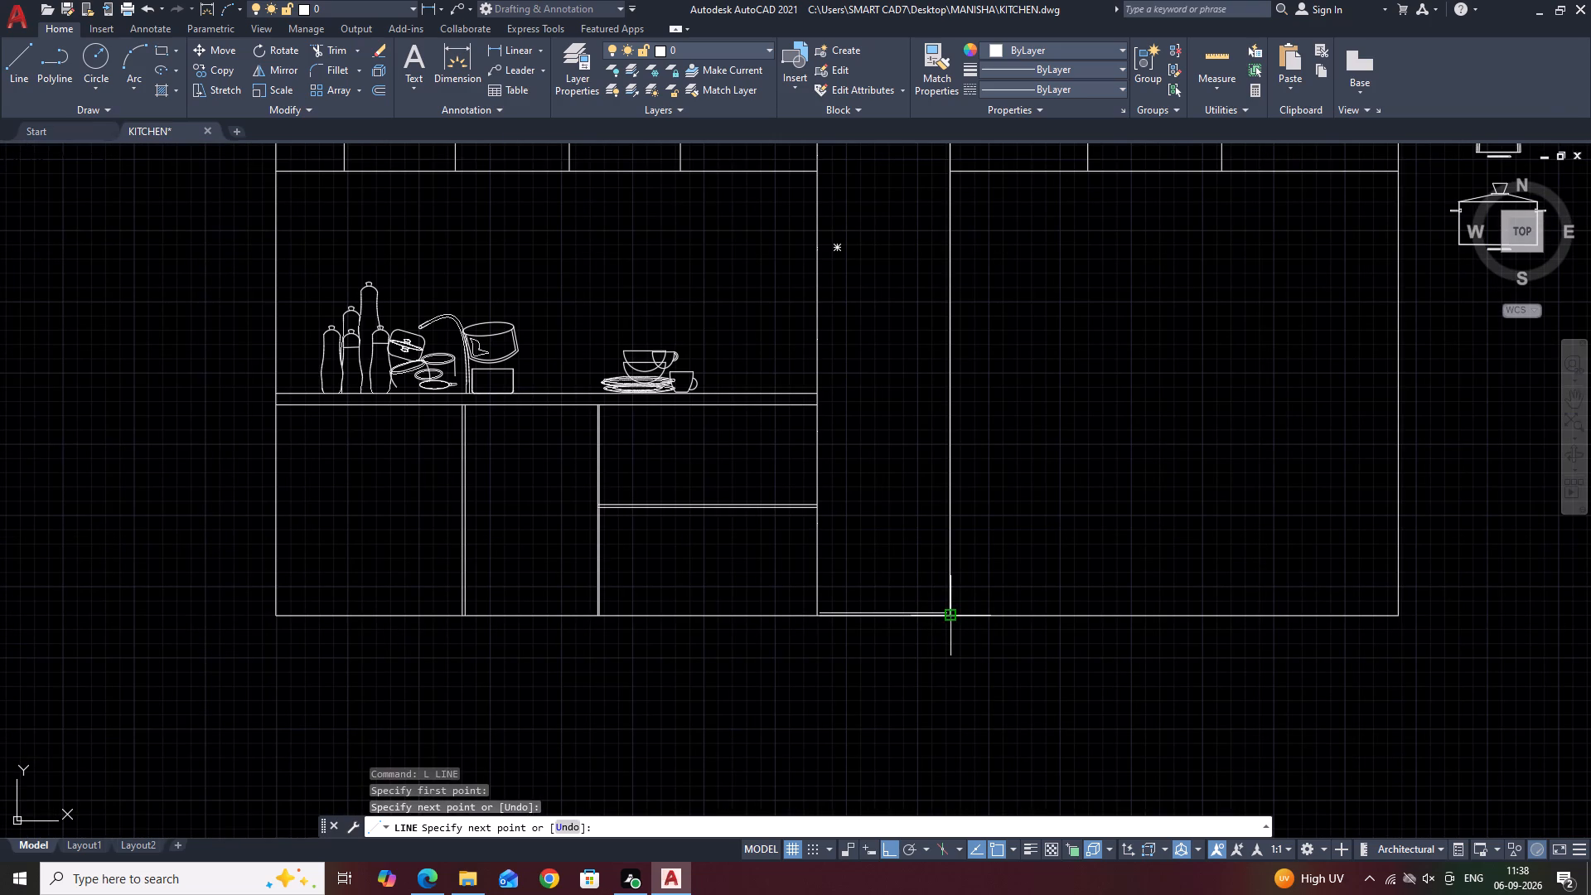
key(Escape)
Erase the short inner line just above the floor at the tall unit's base.
scroll(931, 627, up, 2)
click(949, 593)
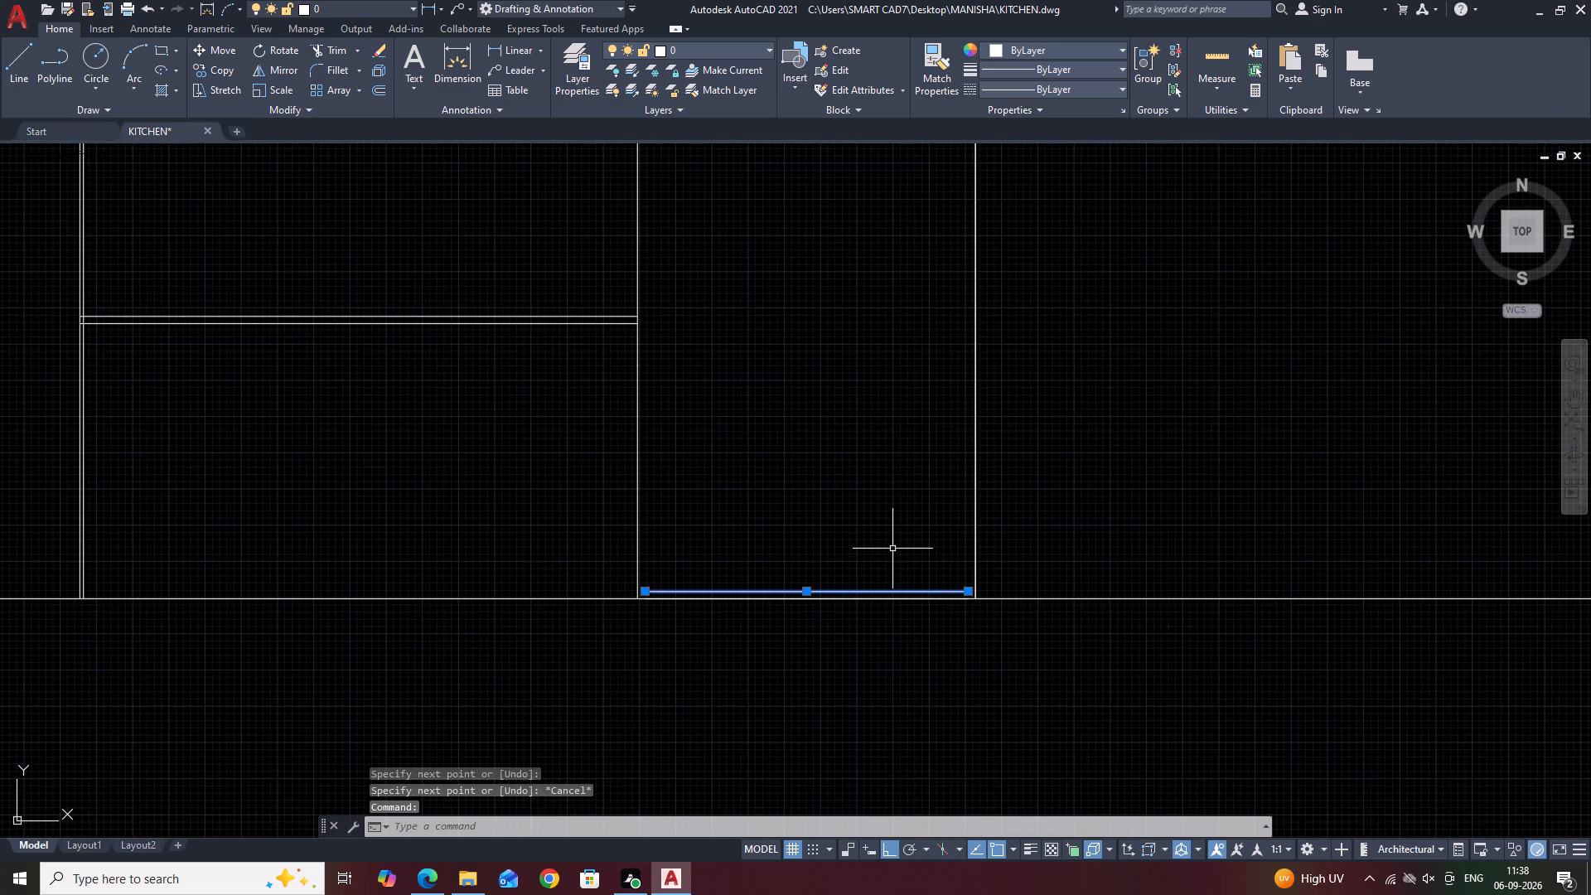
key(Delete)
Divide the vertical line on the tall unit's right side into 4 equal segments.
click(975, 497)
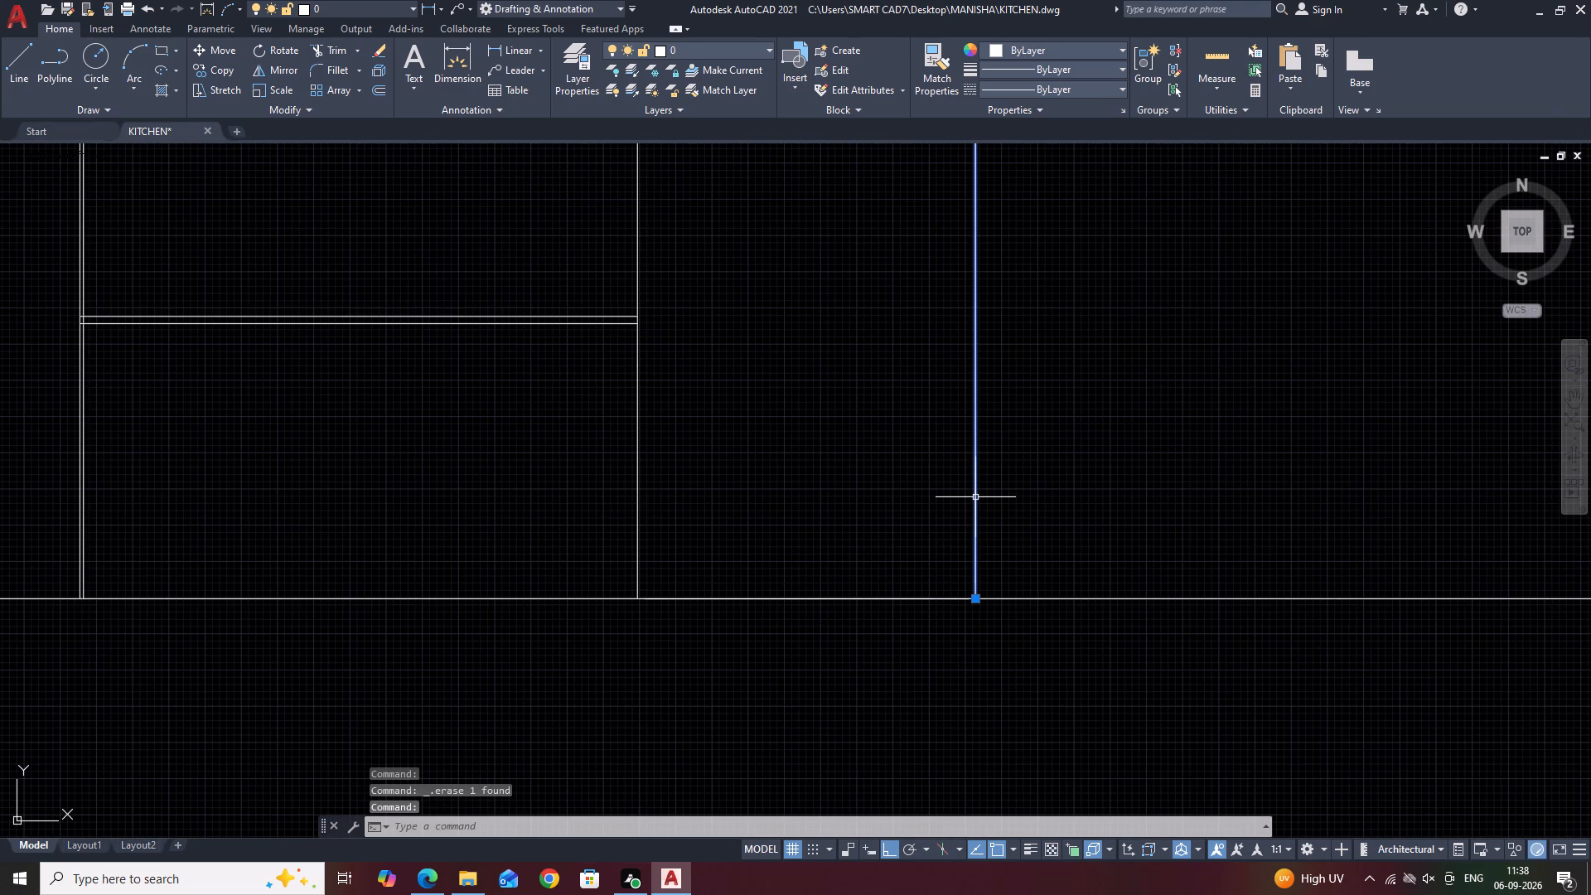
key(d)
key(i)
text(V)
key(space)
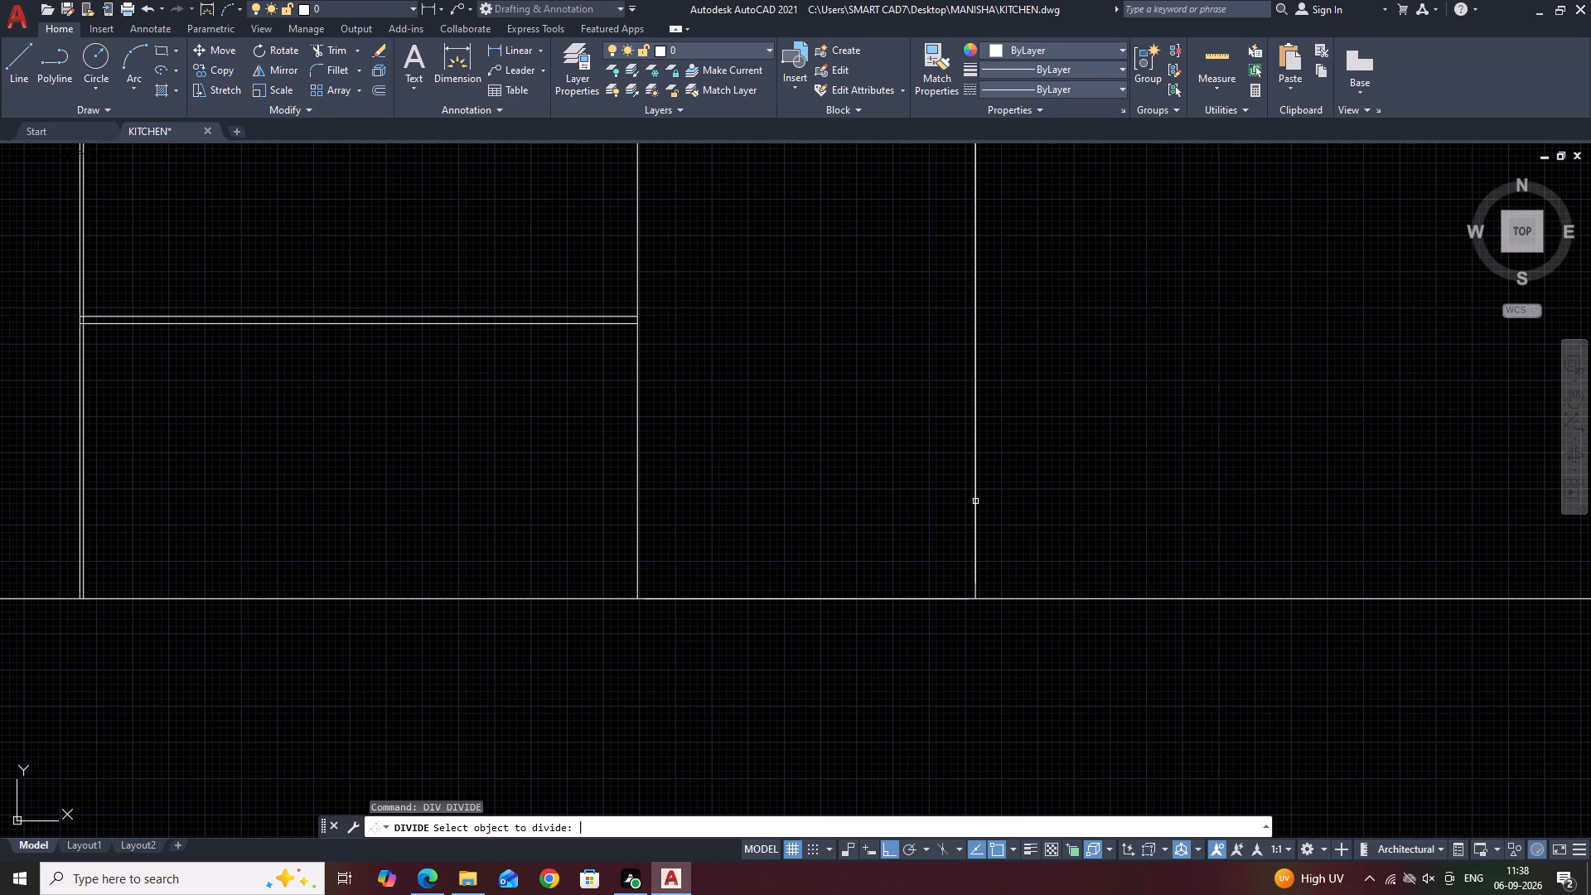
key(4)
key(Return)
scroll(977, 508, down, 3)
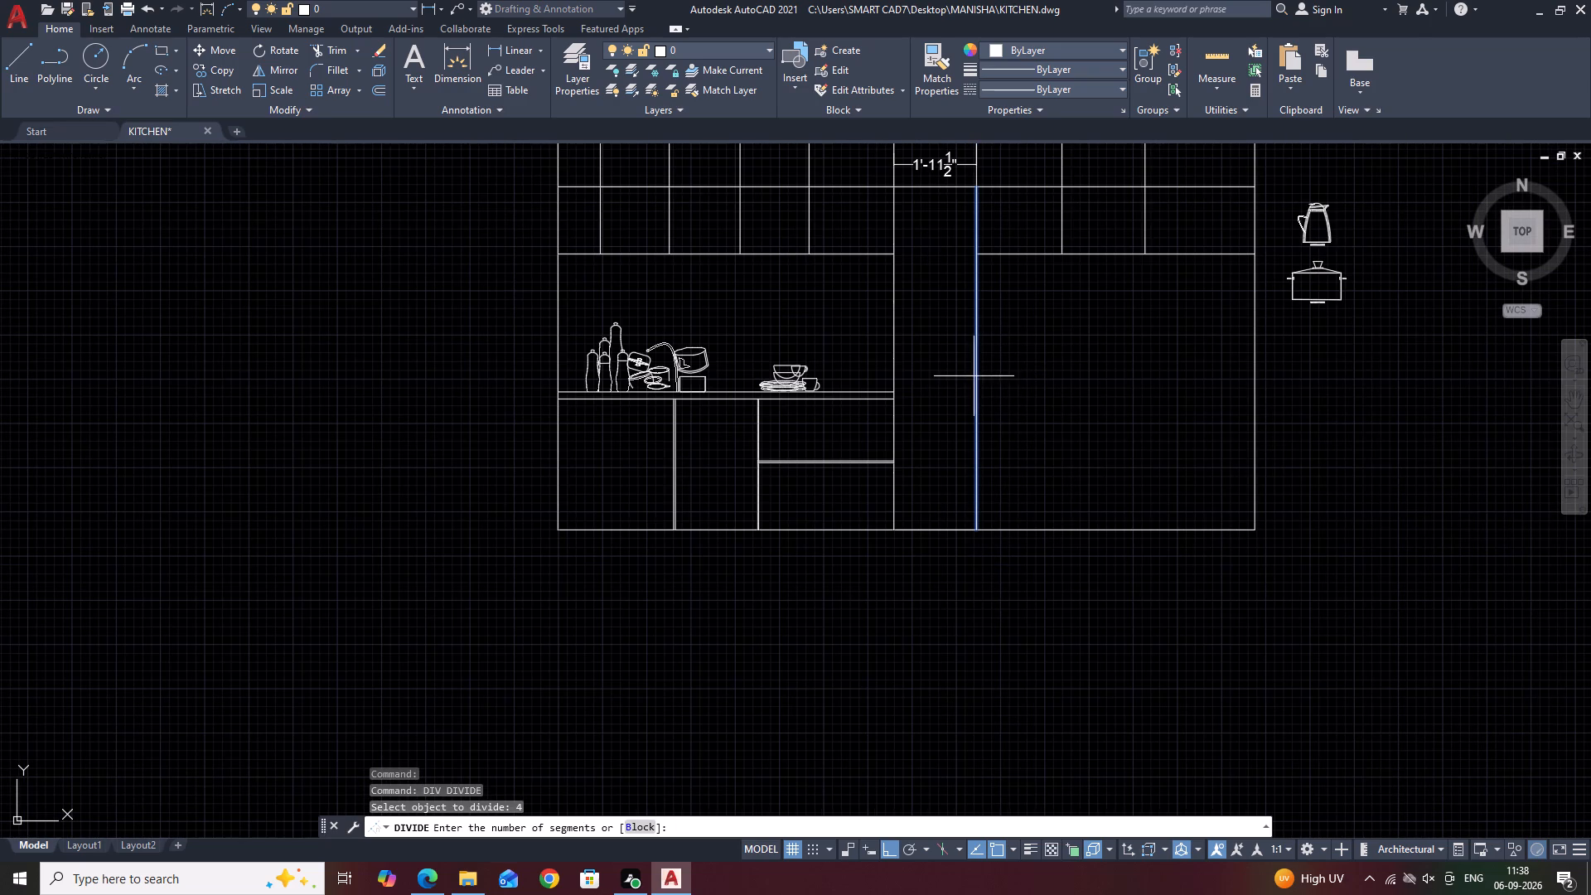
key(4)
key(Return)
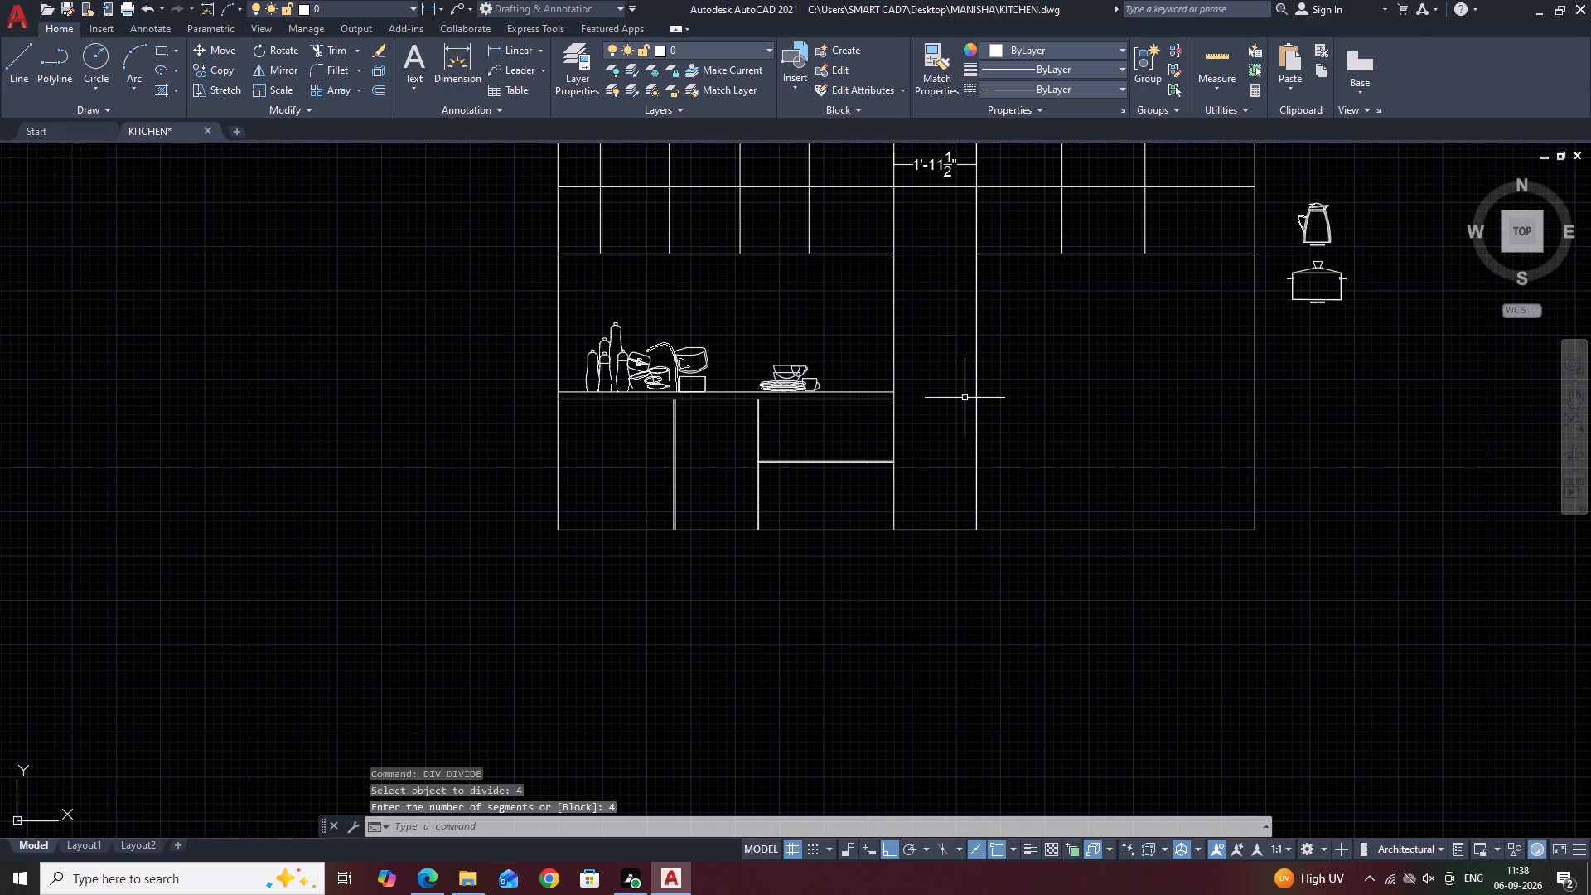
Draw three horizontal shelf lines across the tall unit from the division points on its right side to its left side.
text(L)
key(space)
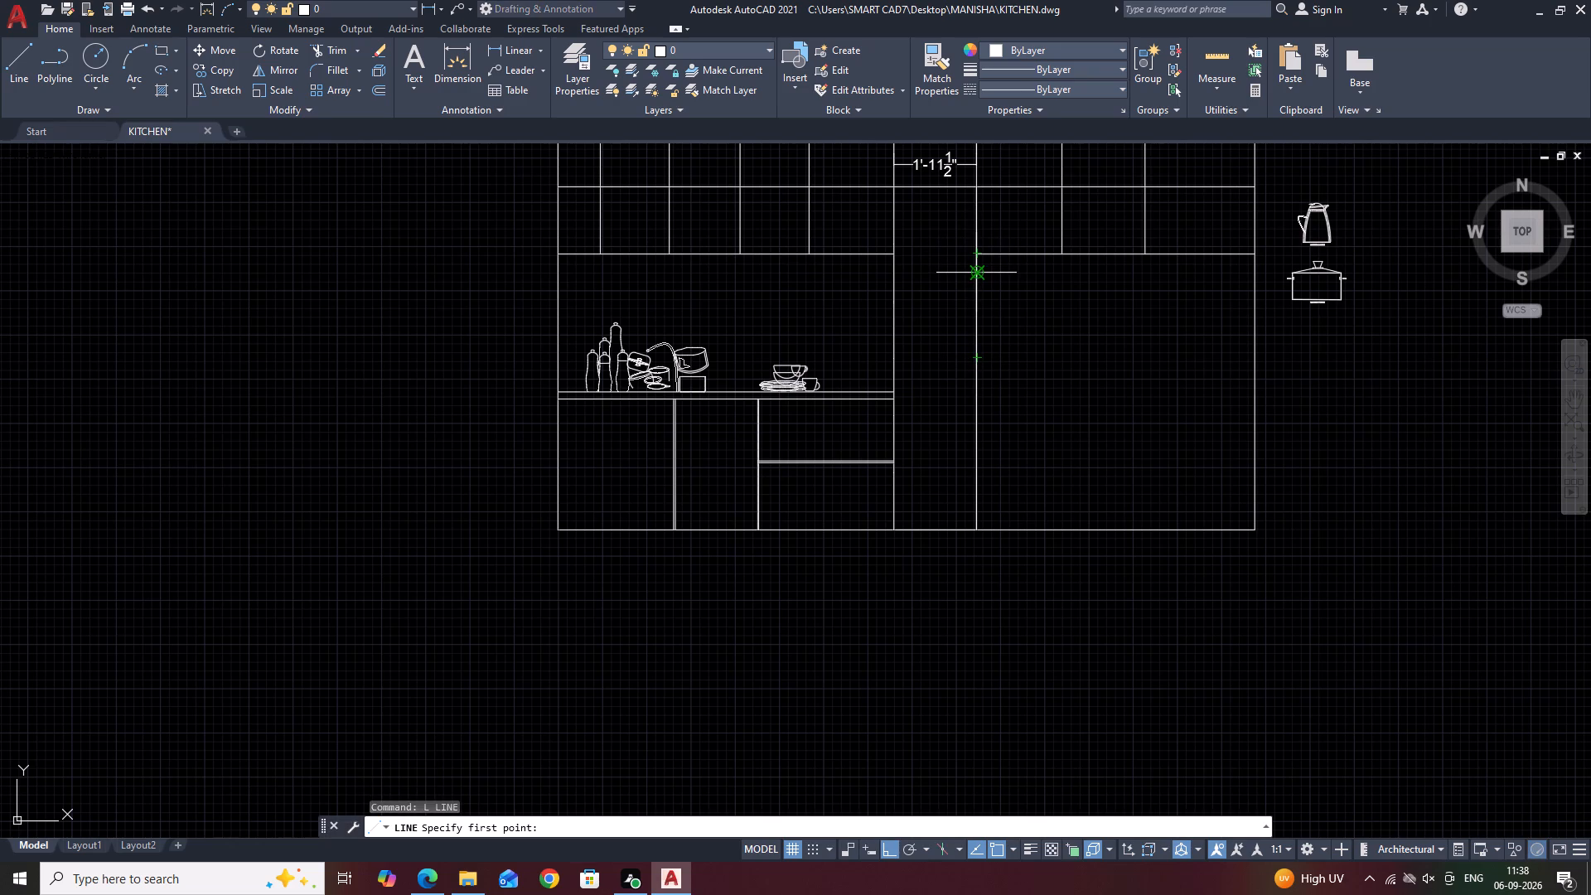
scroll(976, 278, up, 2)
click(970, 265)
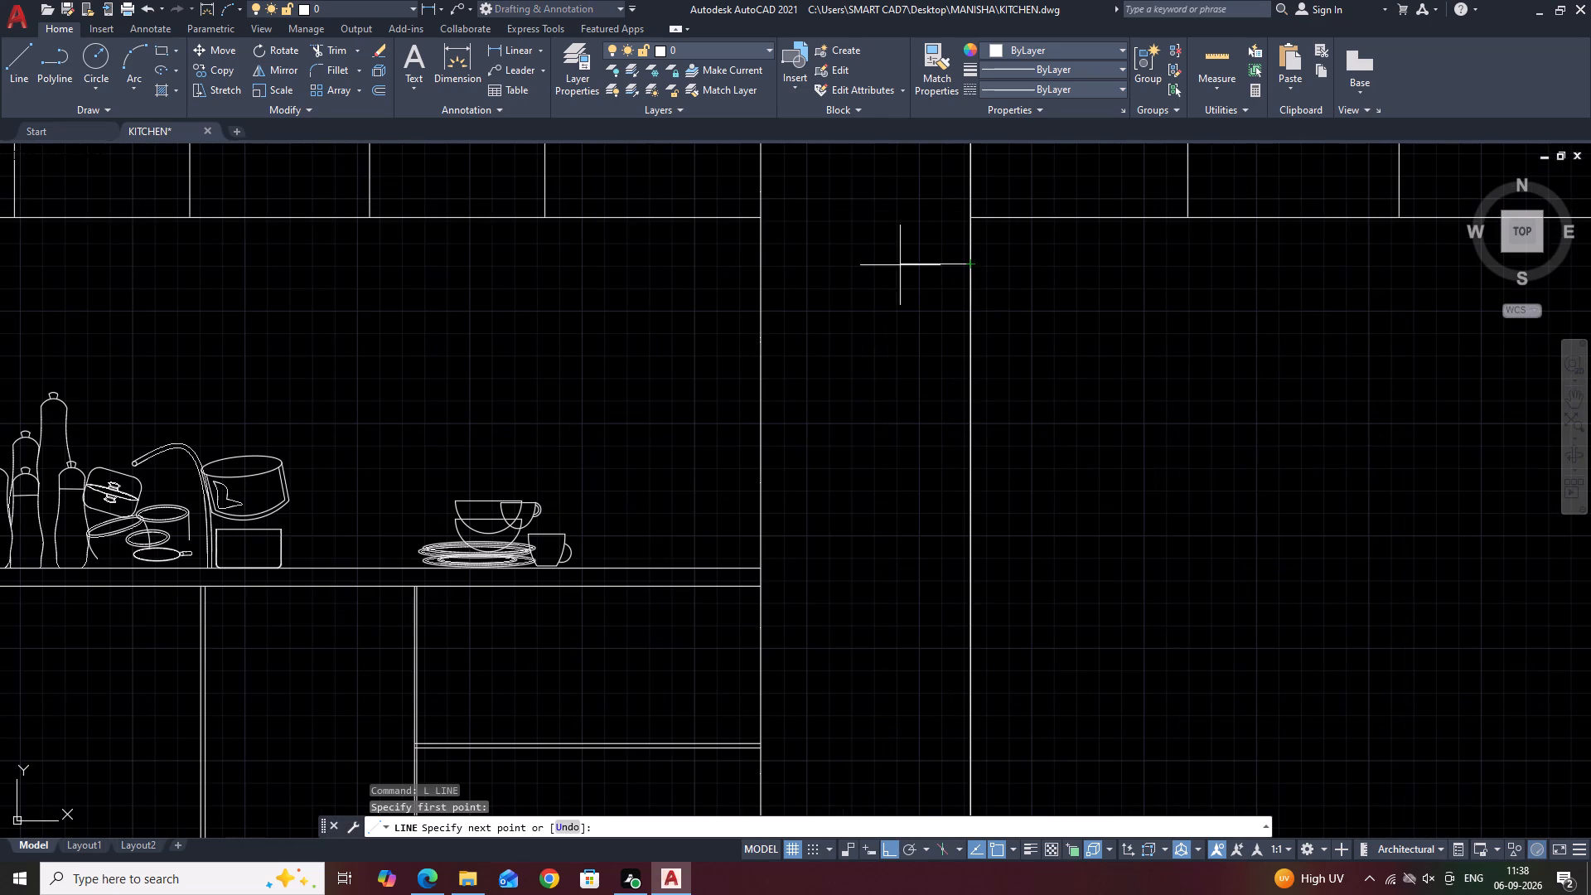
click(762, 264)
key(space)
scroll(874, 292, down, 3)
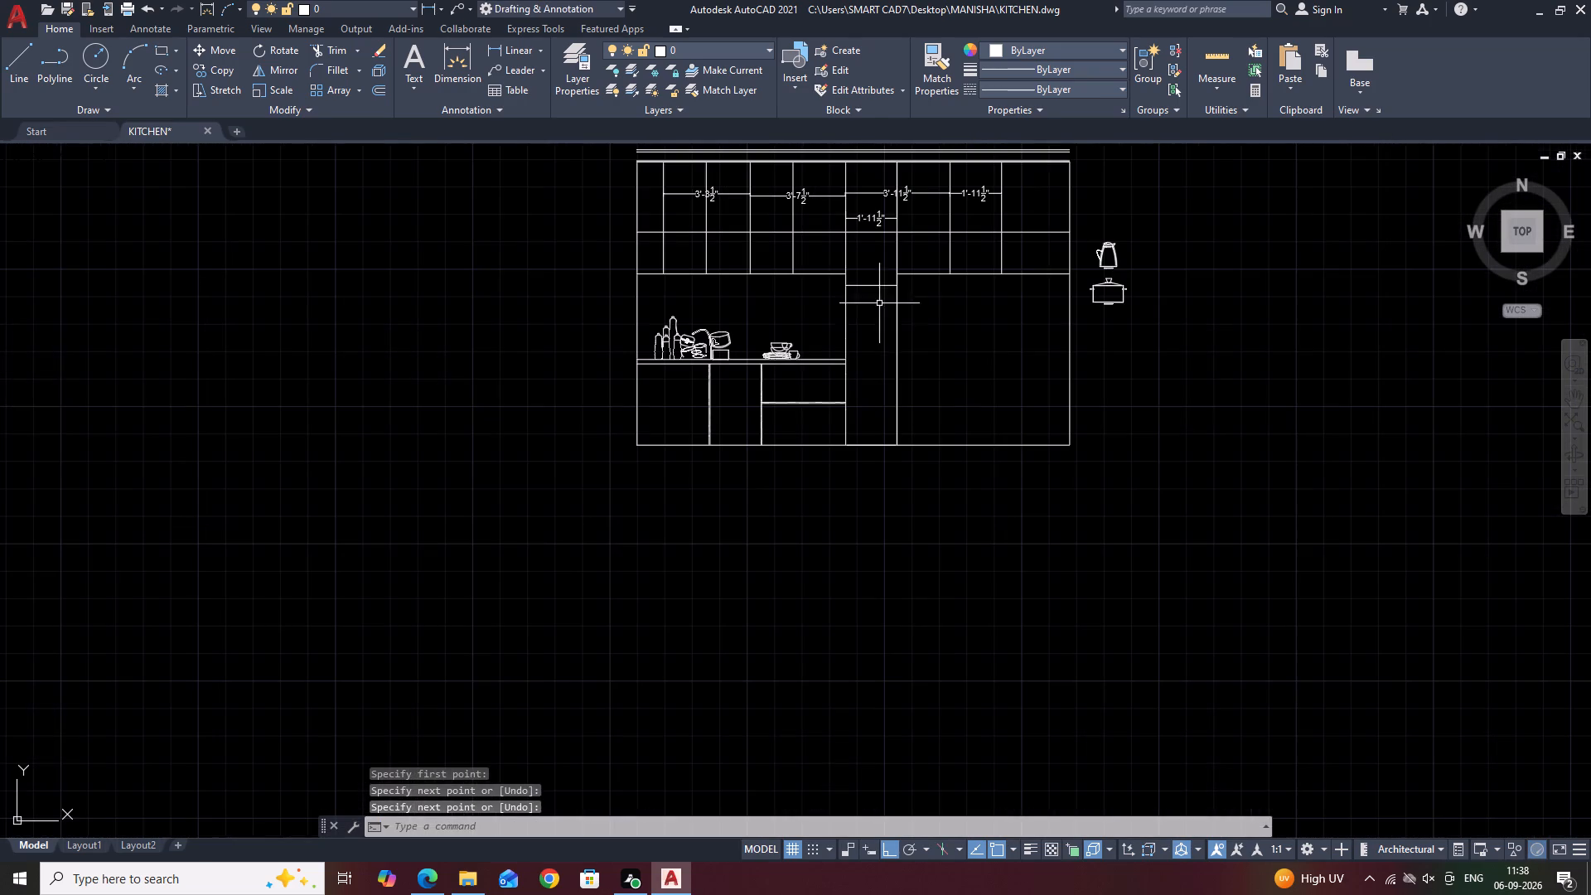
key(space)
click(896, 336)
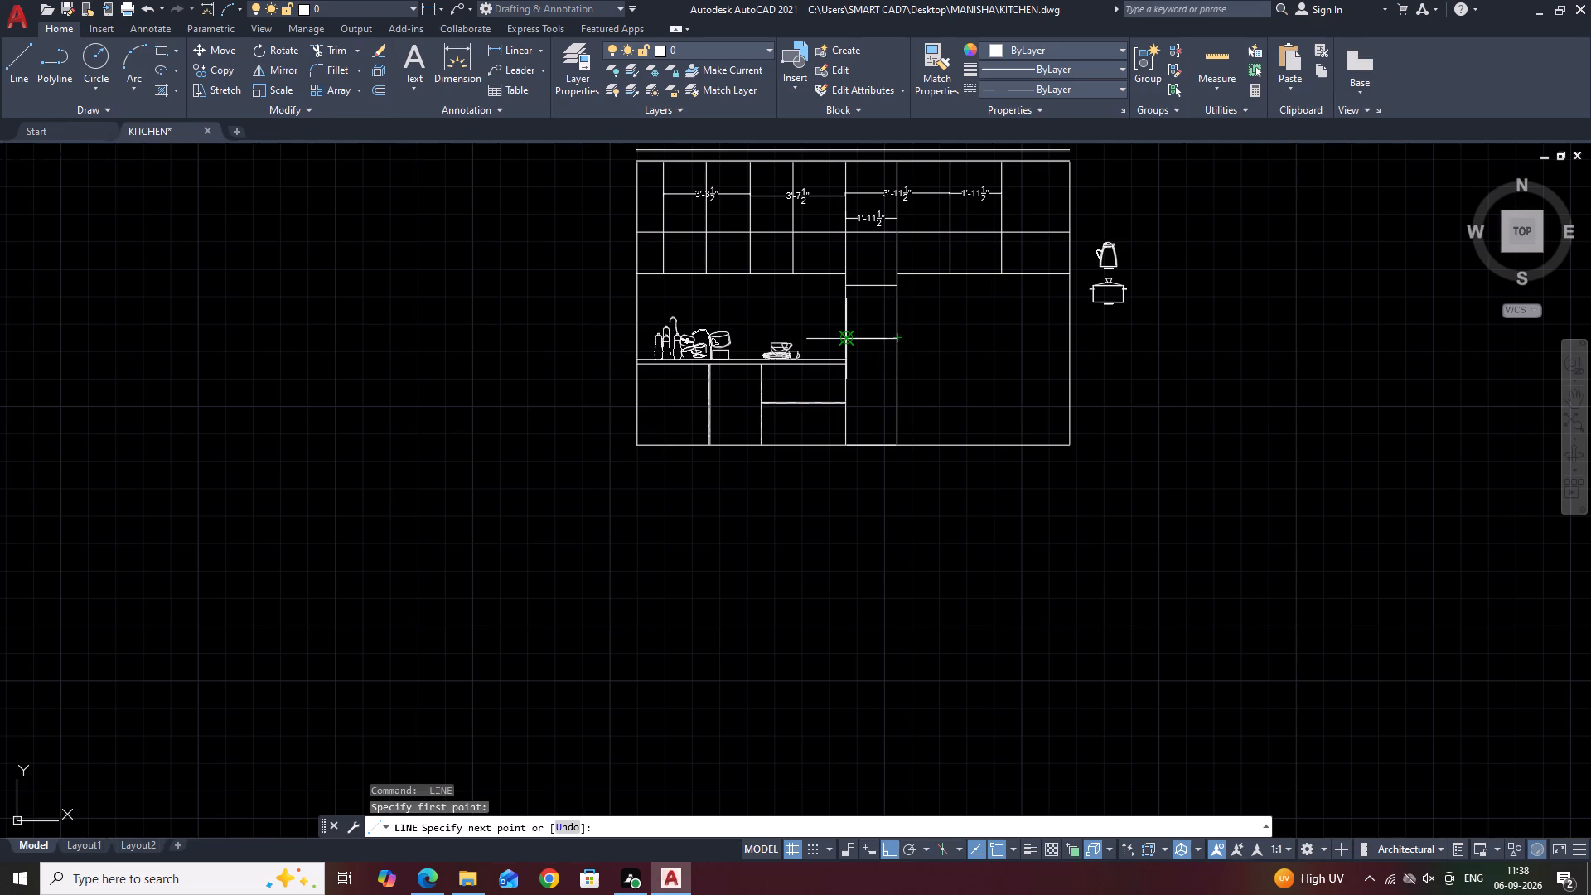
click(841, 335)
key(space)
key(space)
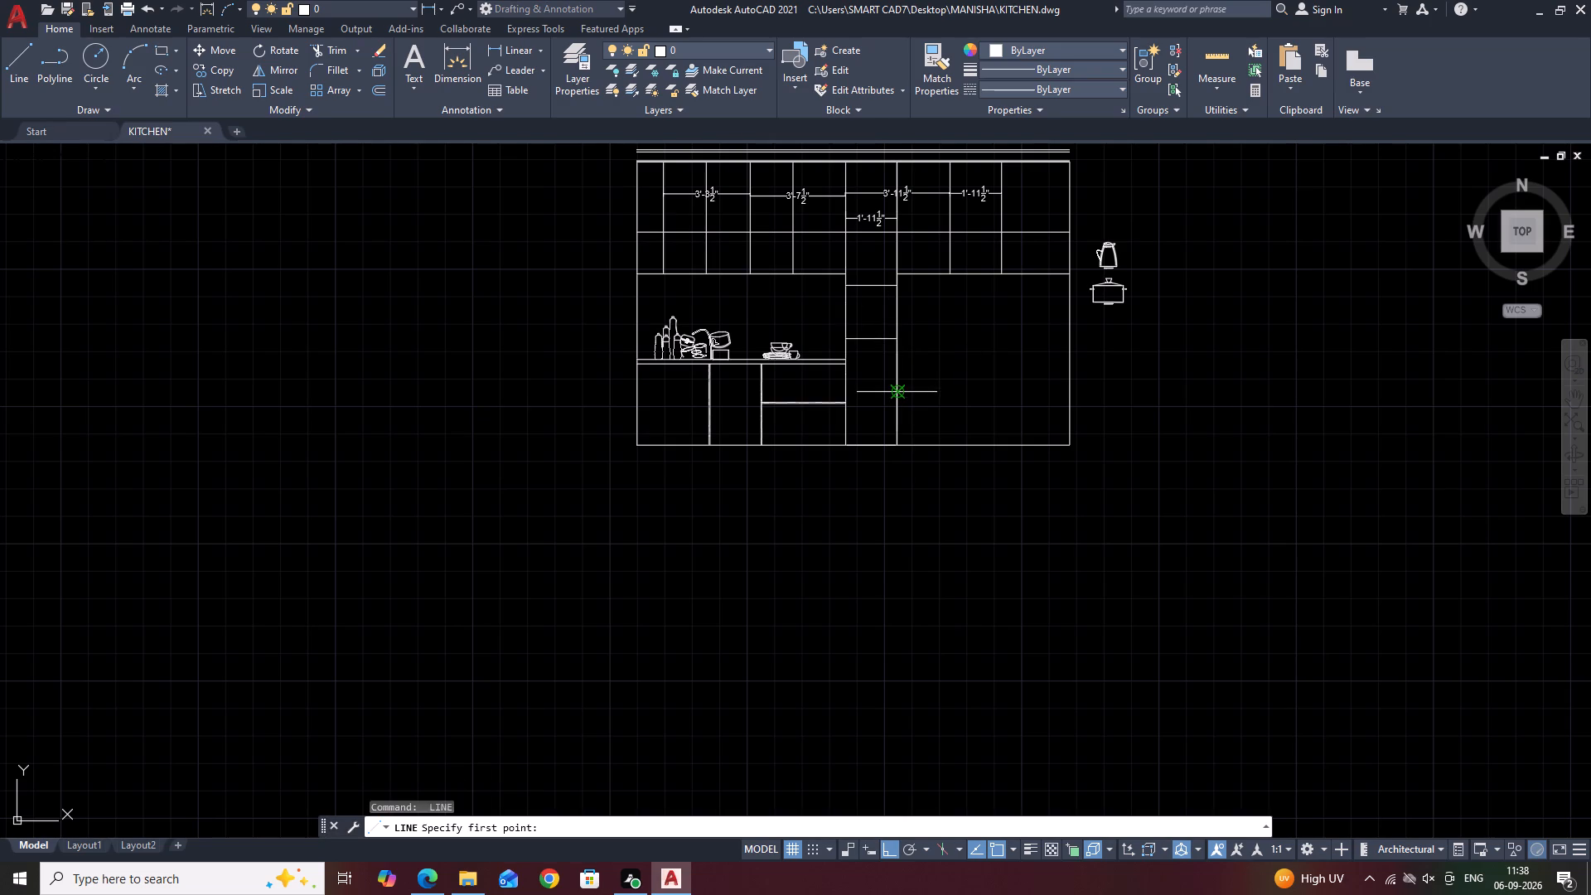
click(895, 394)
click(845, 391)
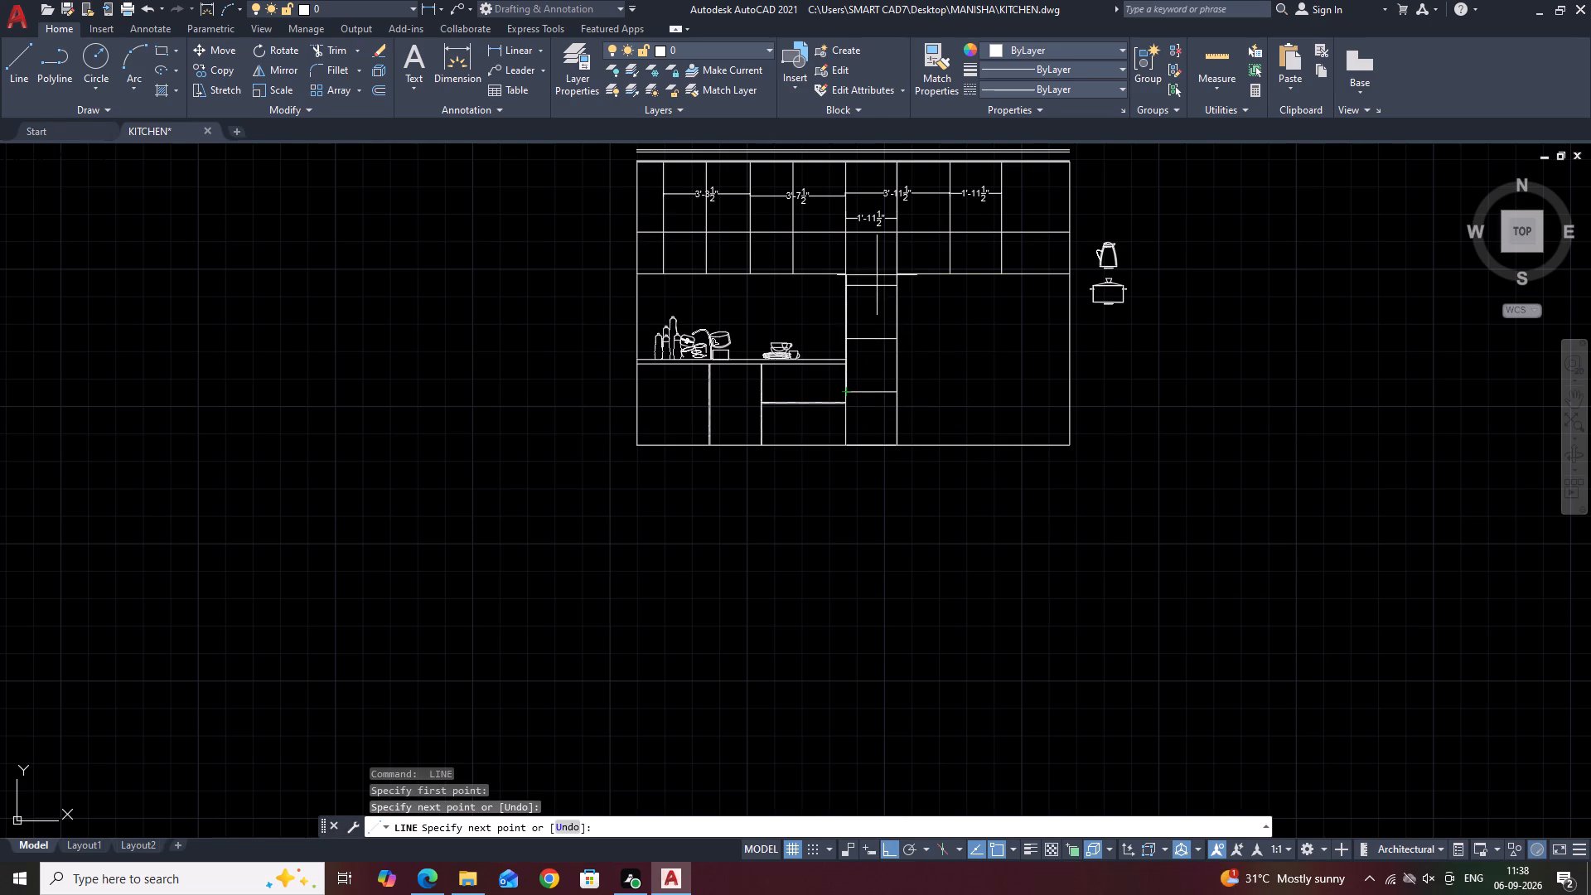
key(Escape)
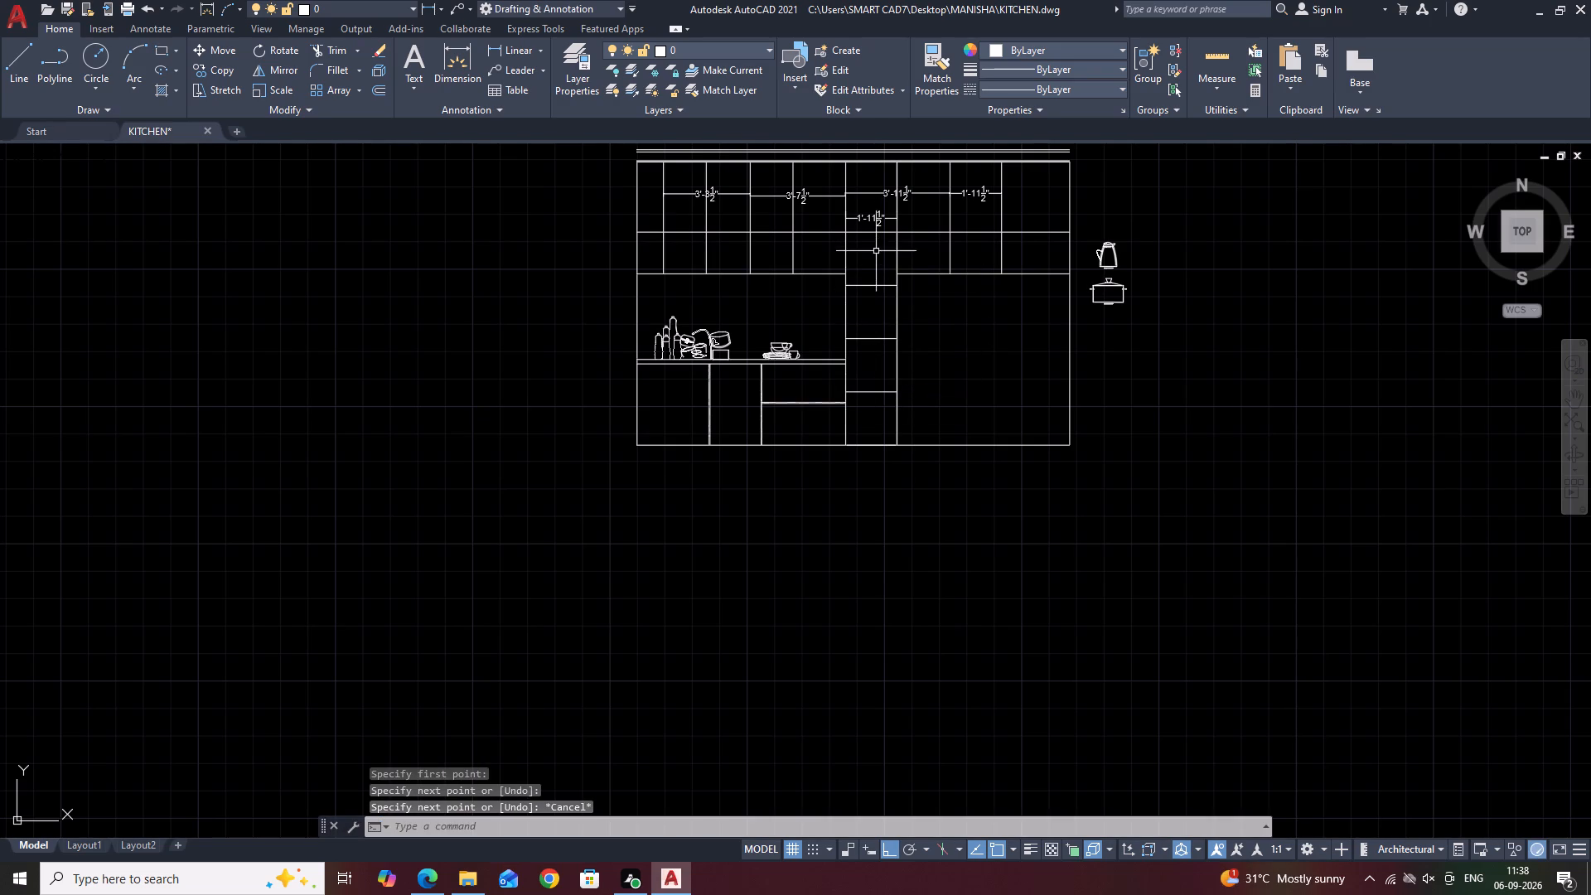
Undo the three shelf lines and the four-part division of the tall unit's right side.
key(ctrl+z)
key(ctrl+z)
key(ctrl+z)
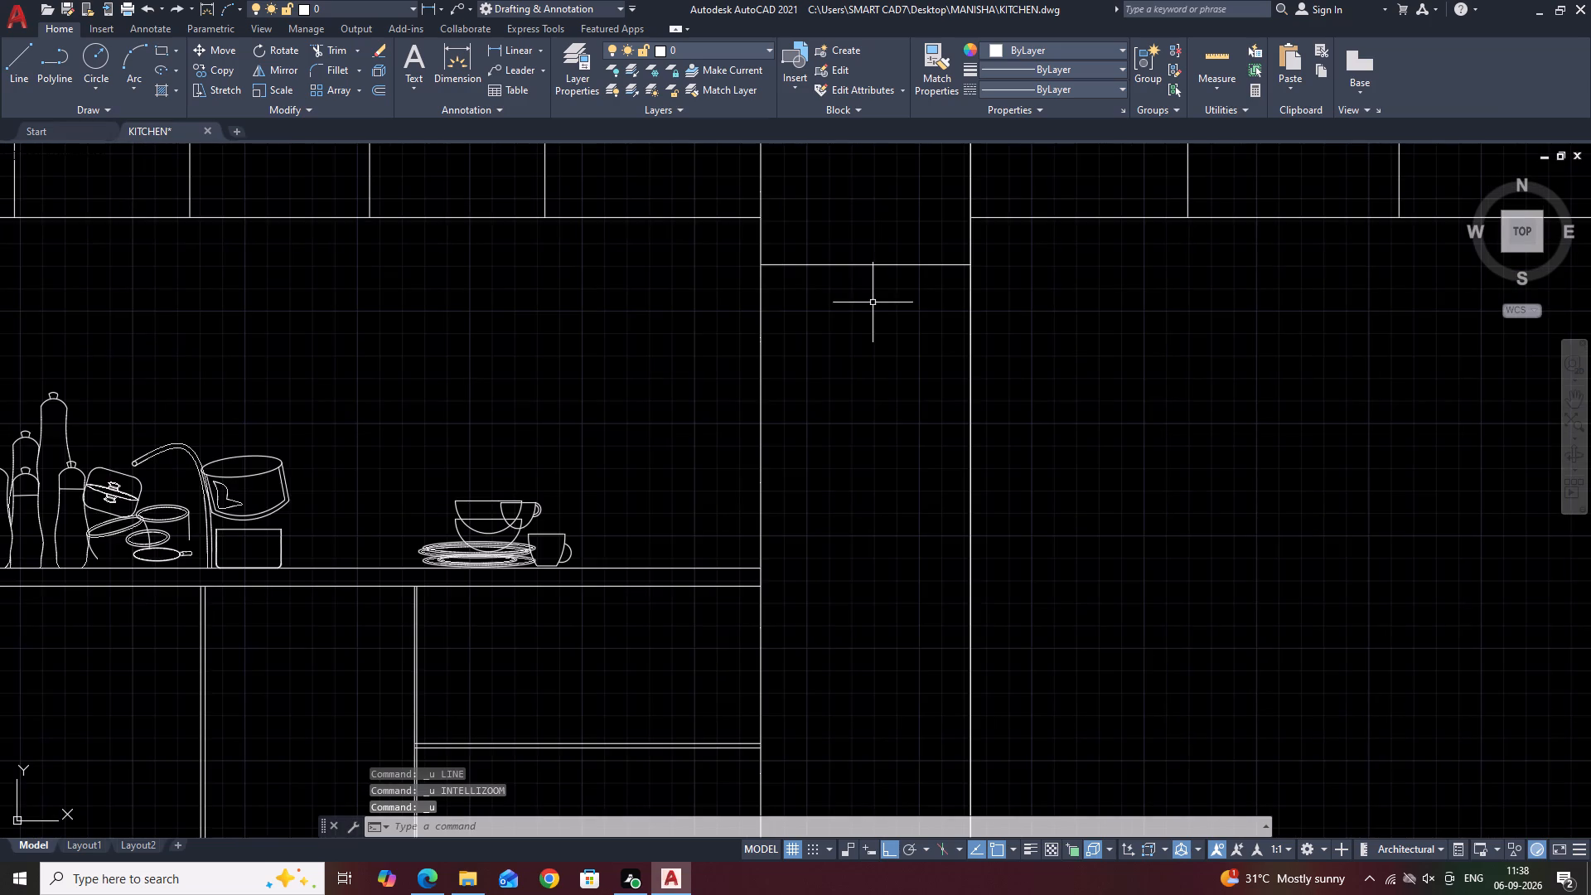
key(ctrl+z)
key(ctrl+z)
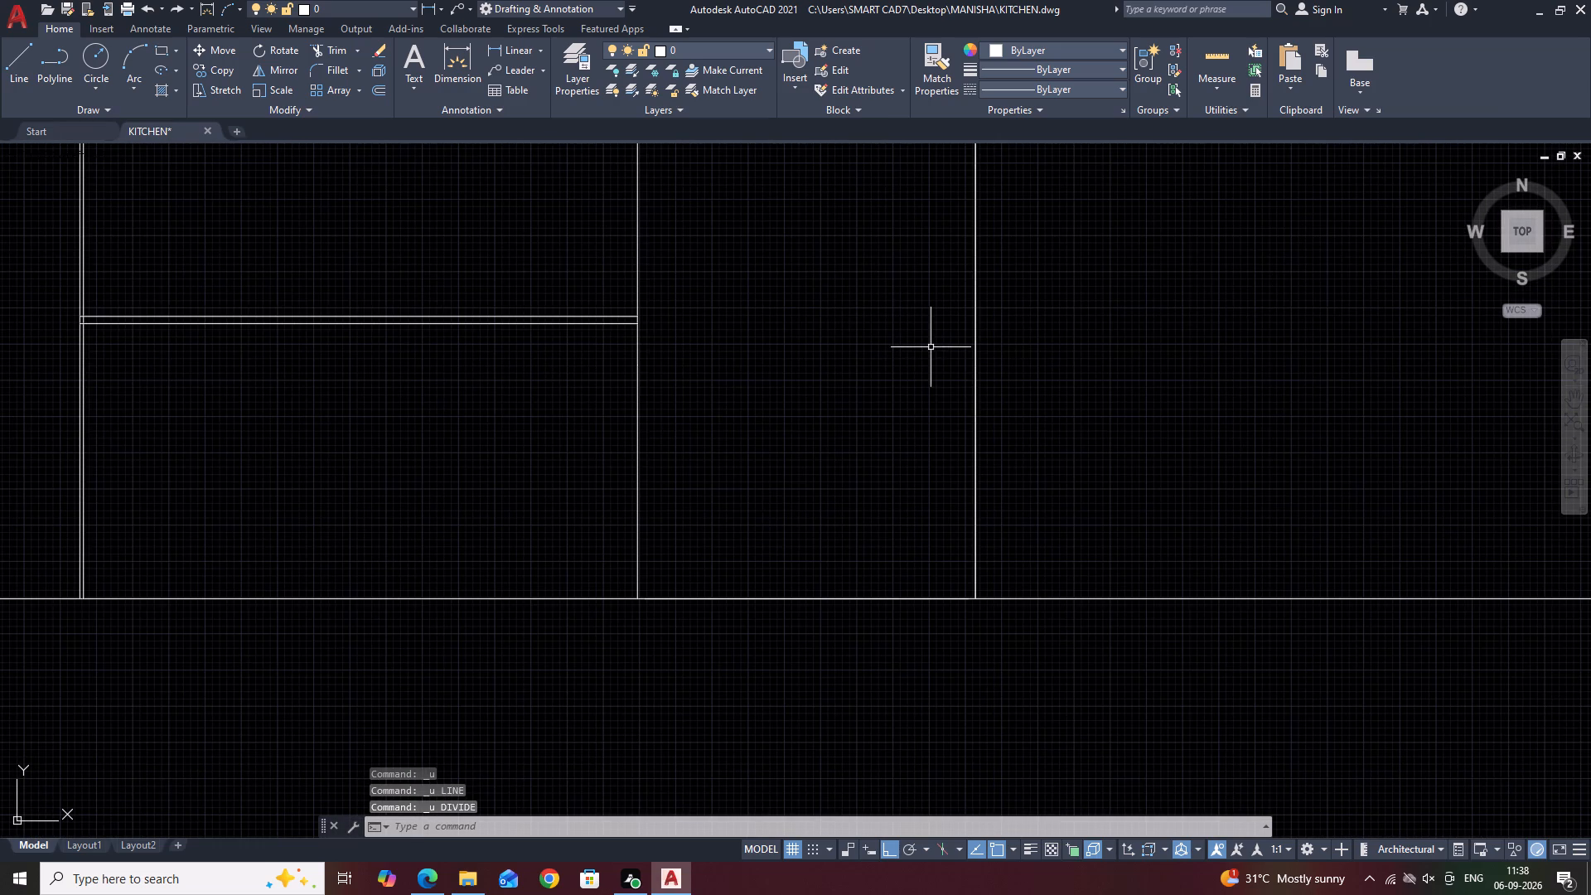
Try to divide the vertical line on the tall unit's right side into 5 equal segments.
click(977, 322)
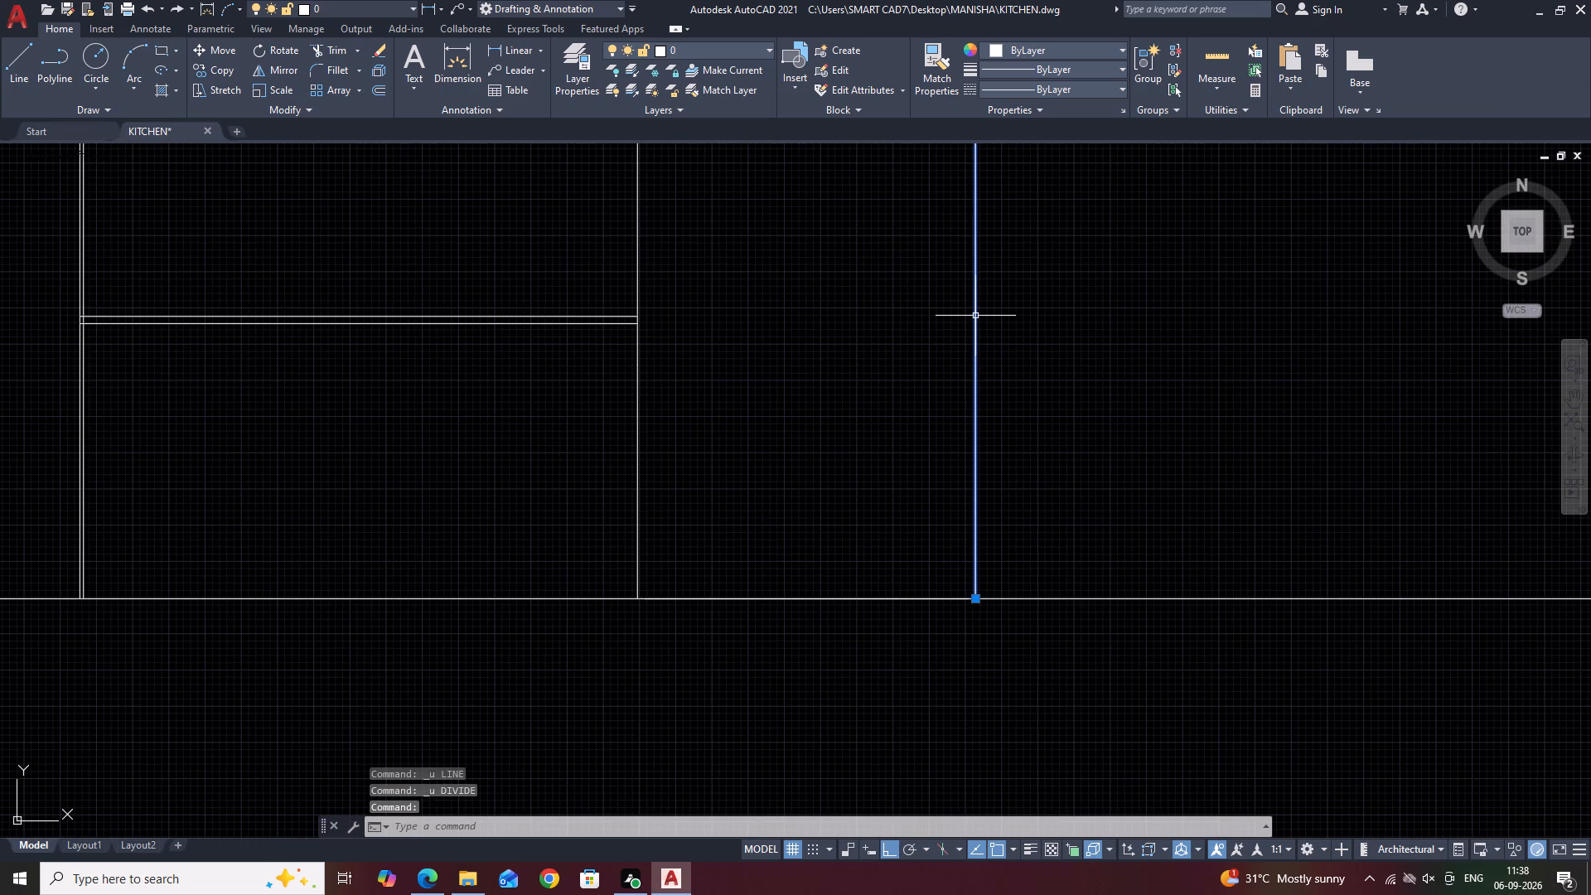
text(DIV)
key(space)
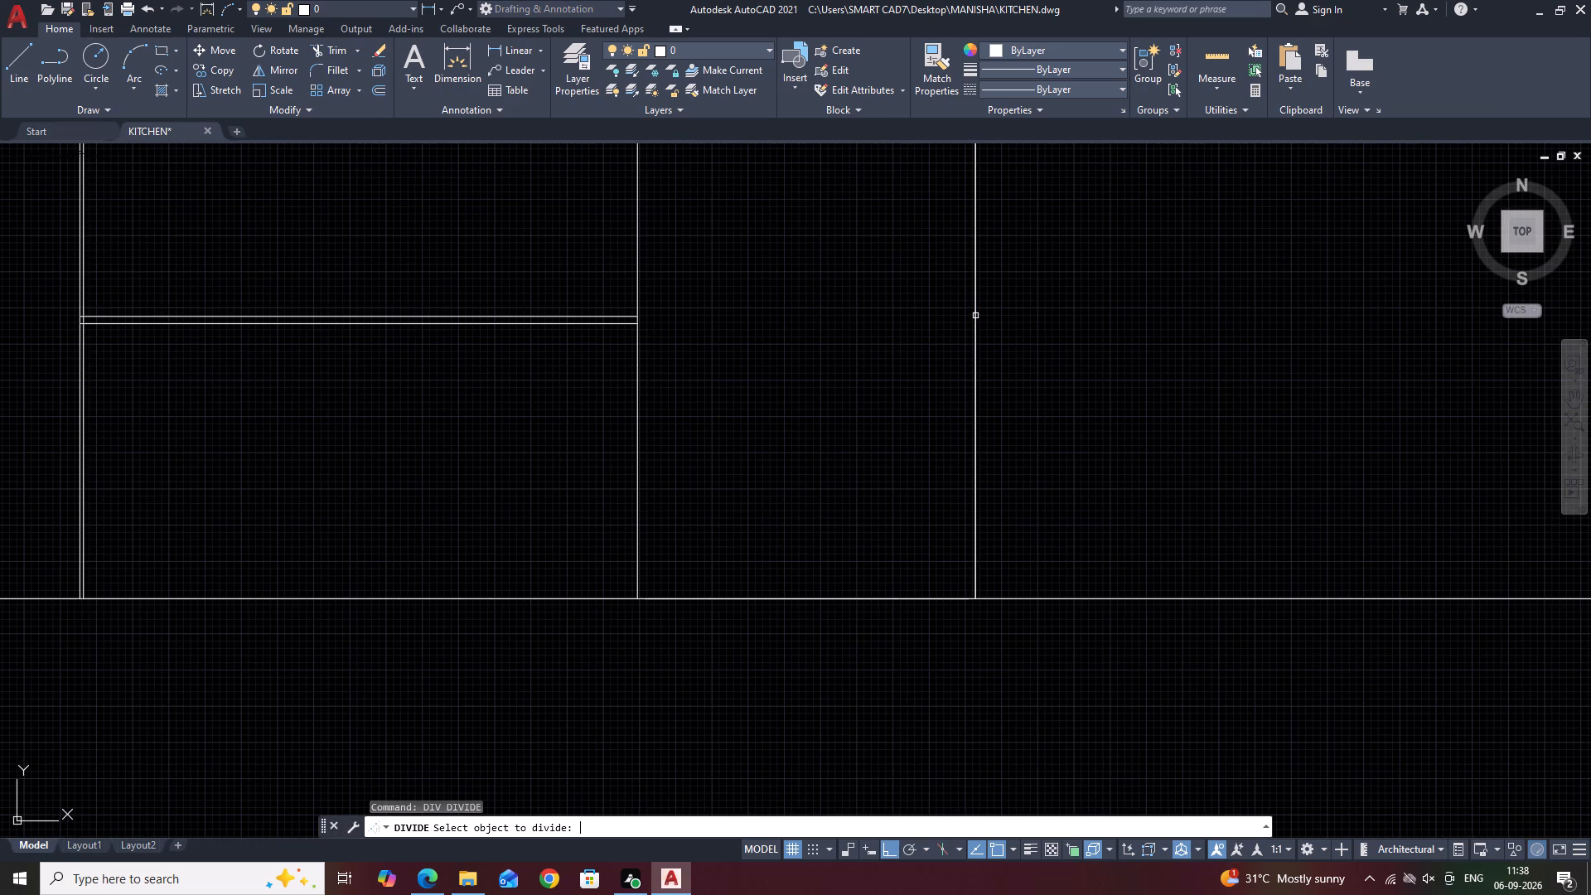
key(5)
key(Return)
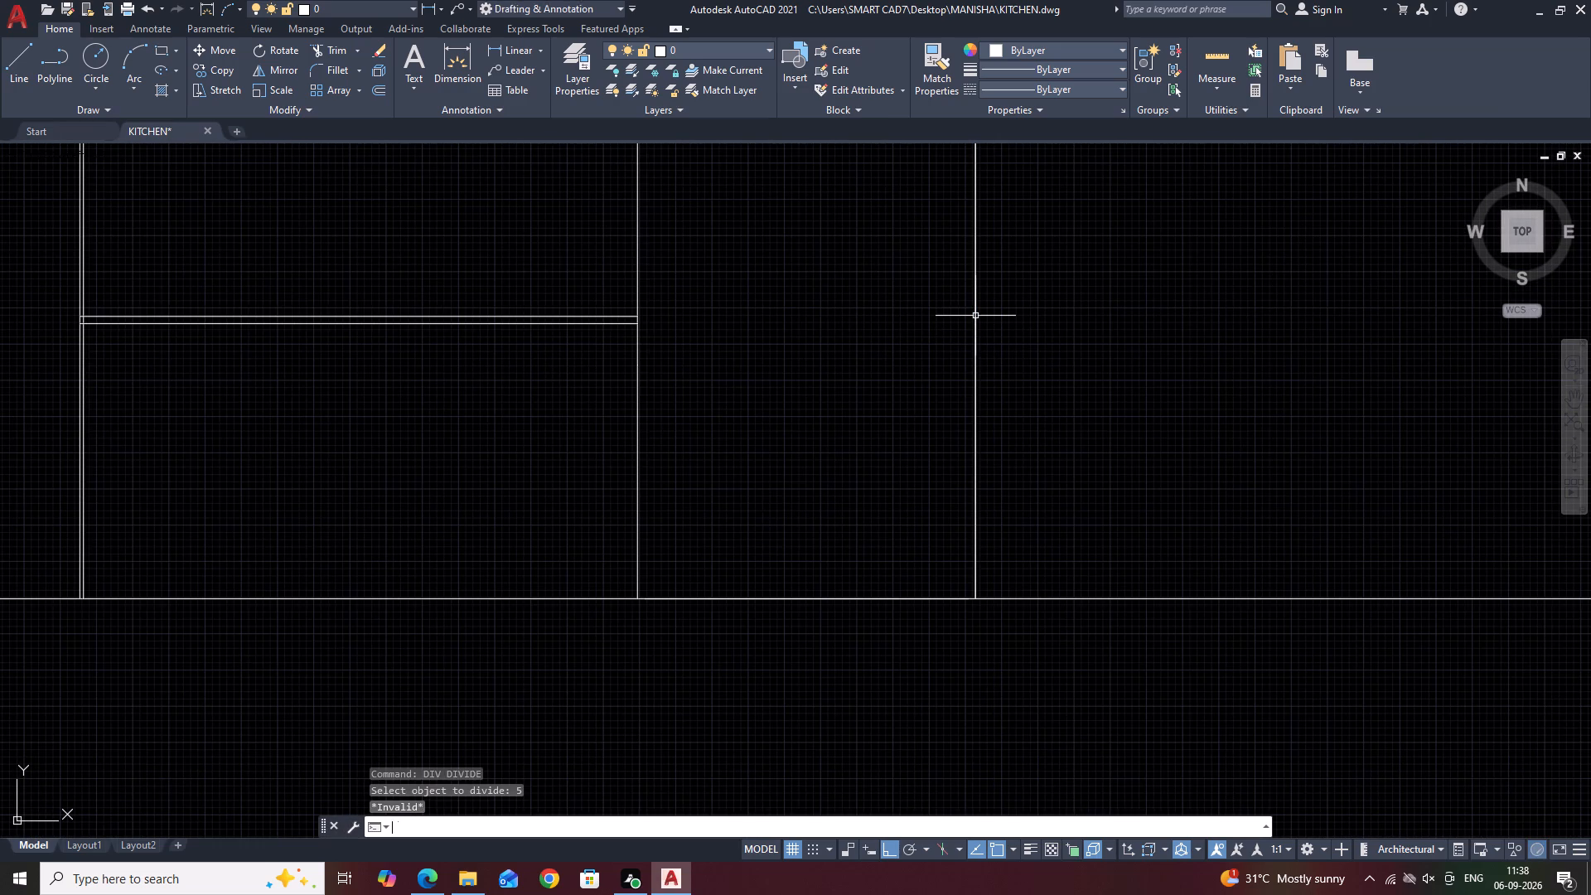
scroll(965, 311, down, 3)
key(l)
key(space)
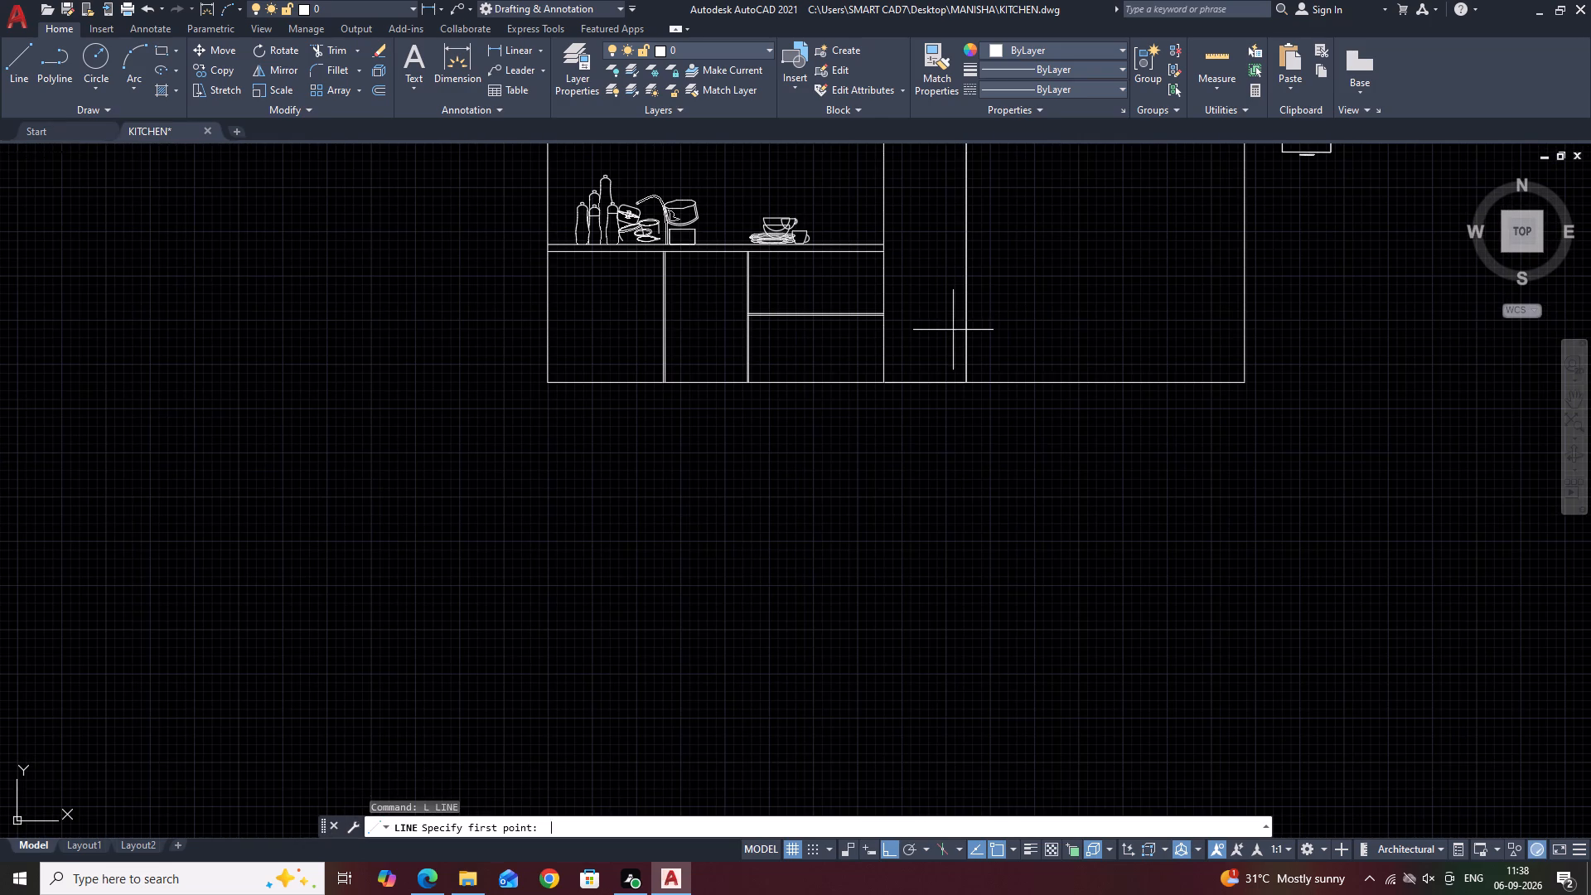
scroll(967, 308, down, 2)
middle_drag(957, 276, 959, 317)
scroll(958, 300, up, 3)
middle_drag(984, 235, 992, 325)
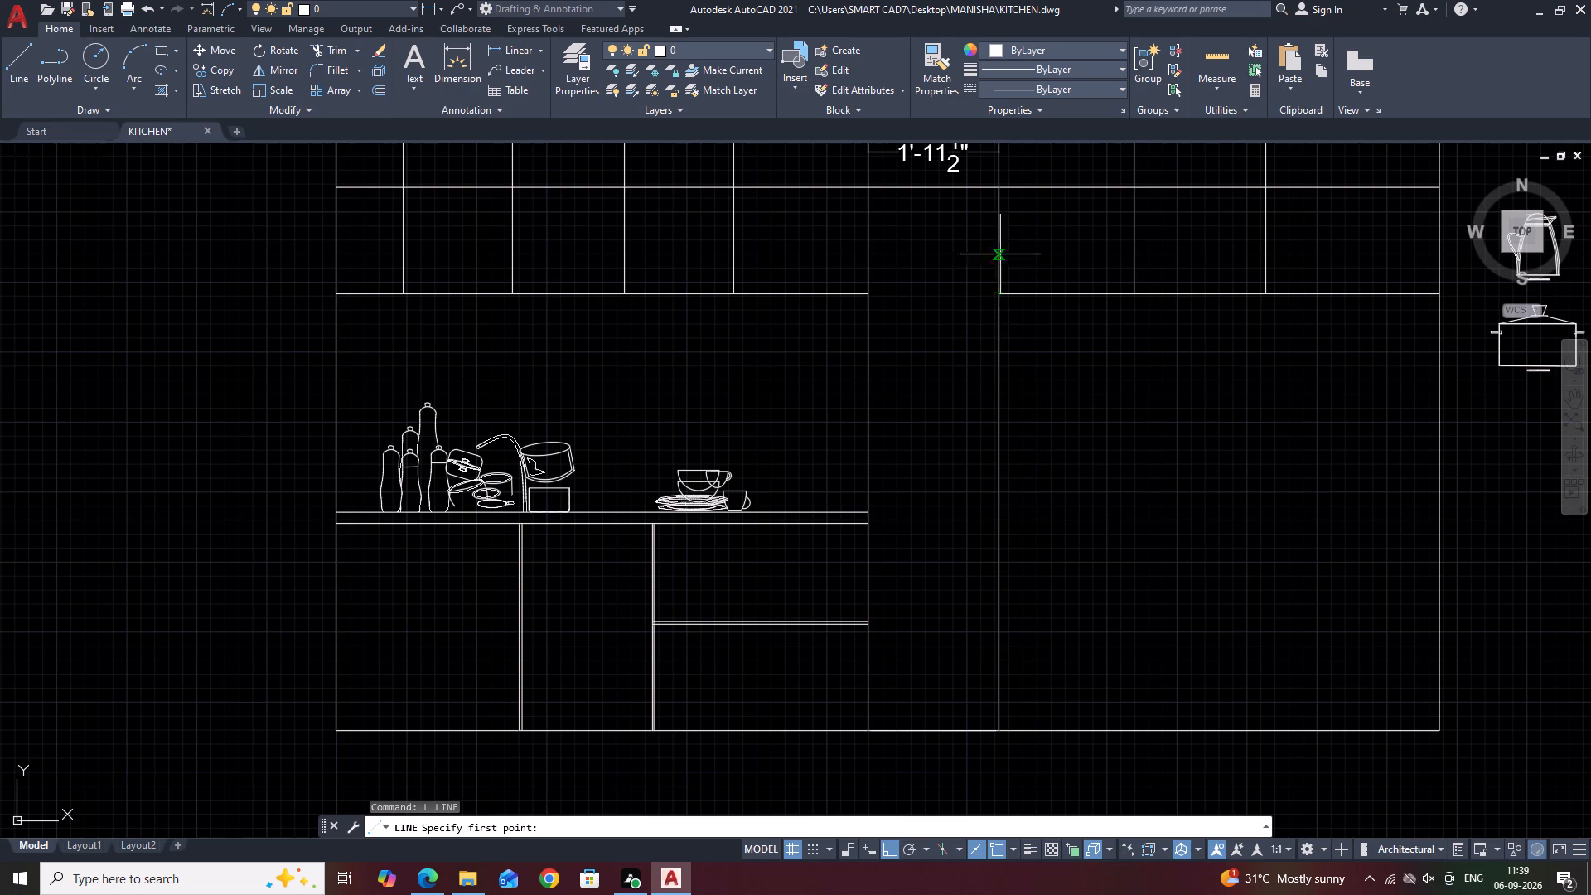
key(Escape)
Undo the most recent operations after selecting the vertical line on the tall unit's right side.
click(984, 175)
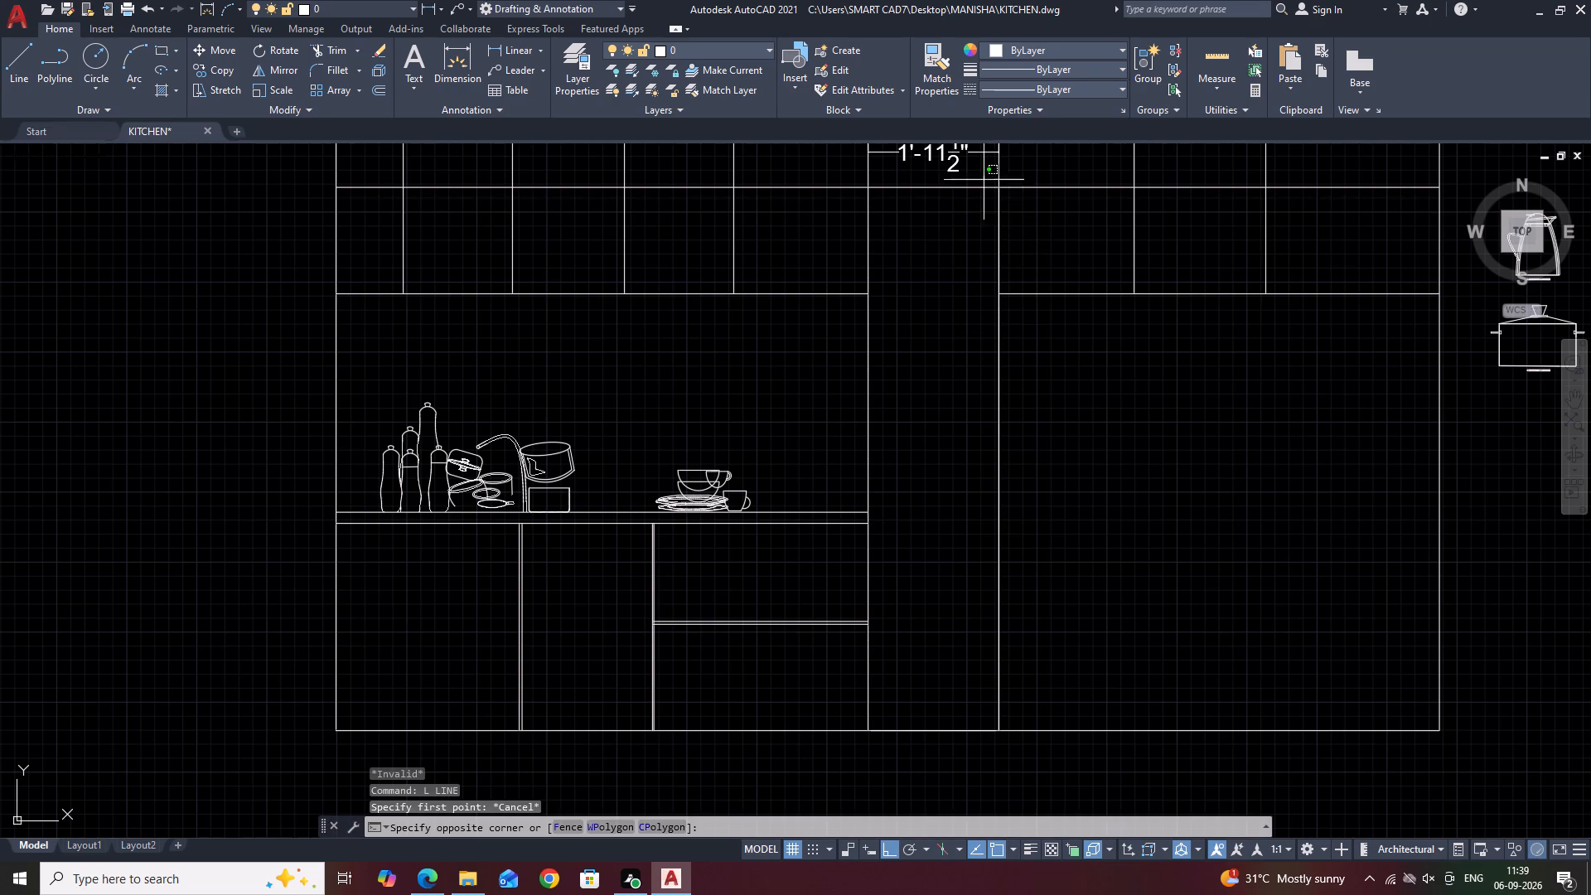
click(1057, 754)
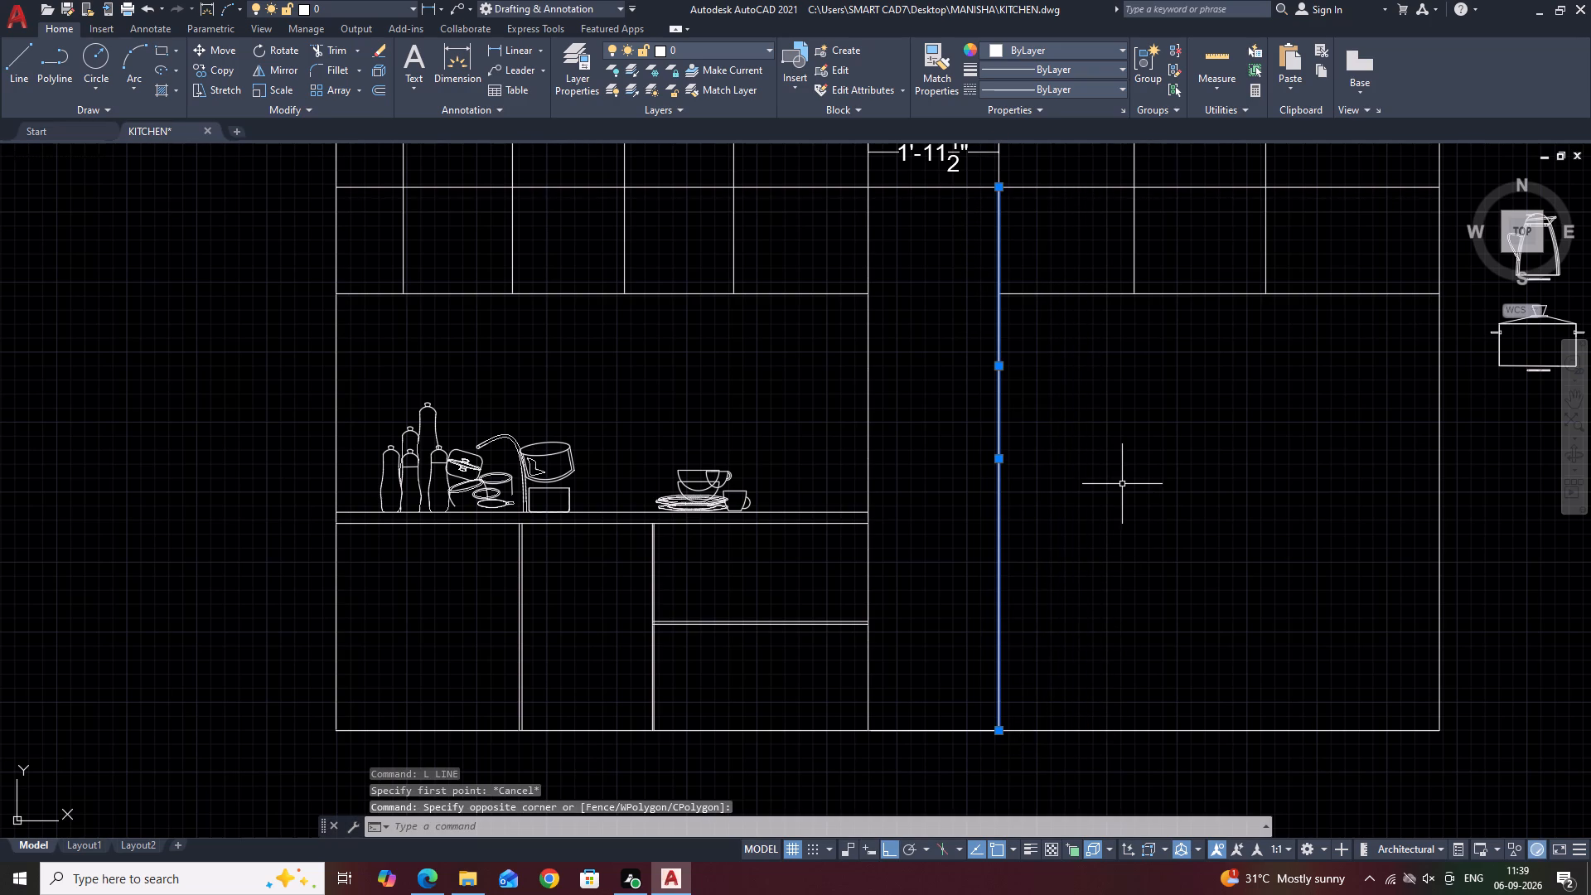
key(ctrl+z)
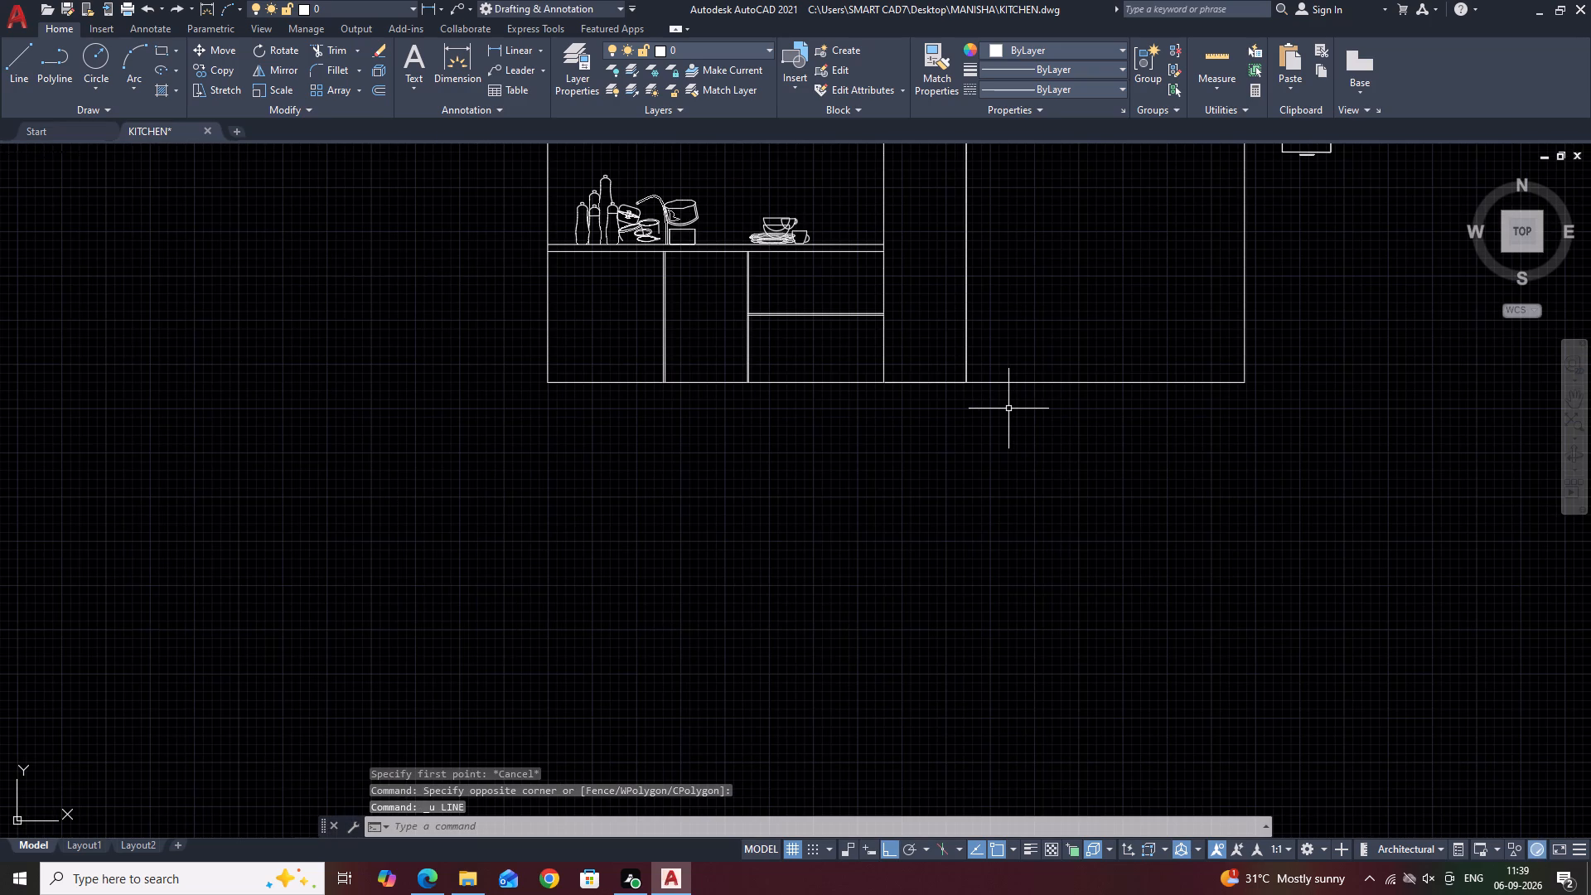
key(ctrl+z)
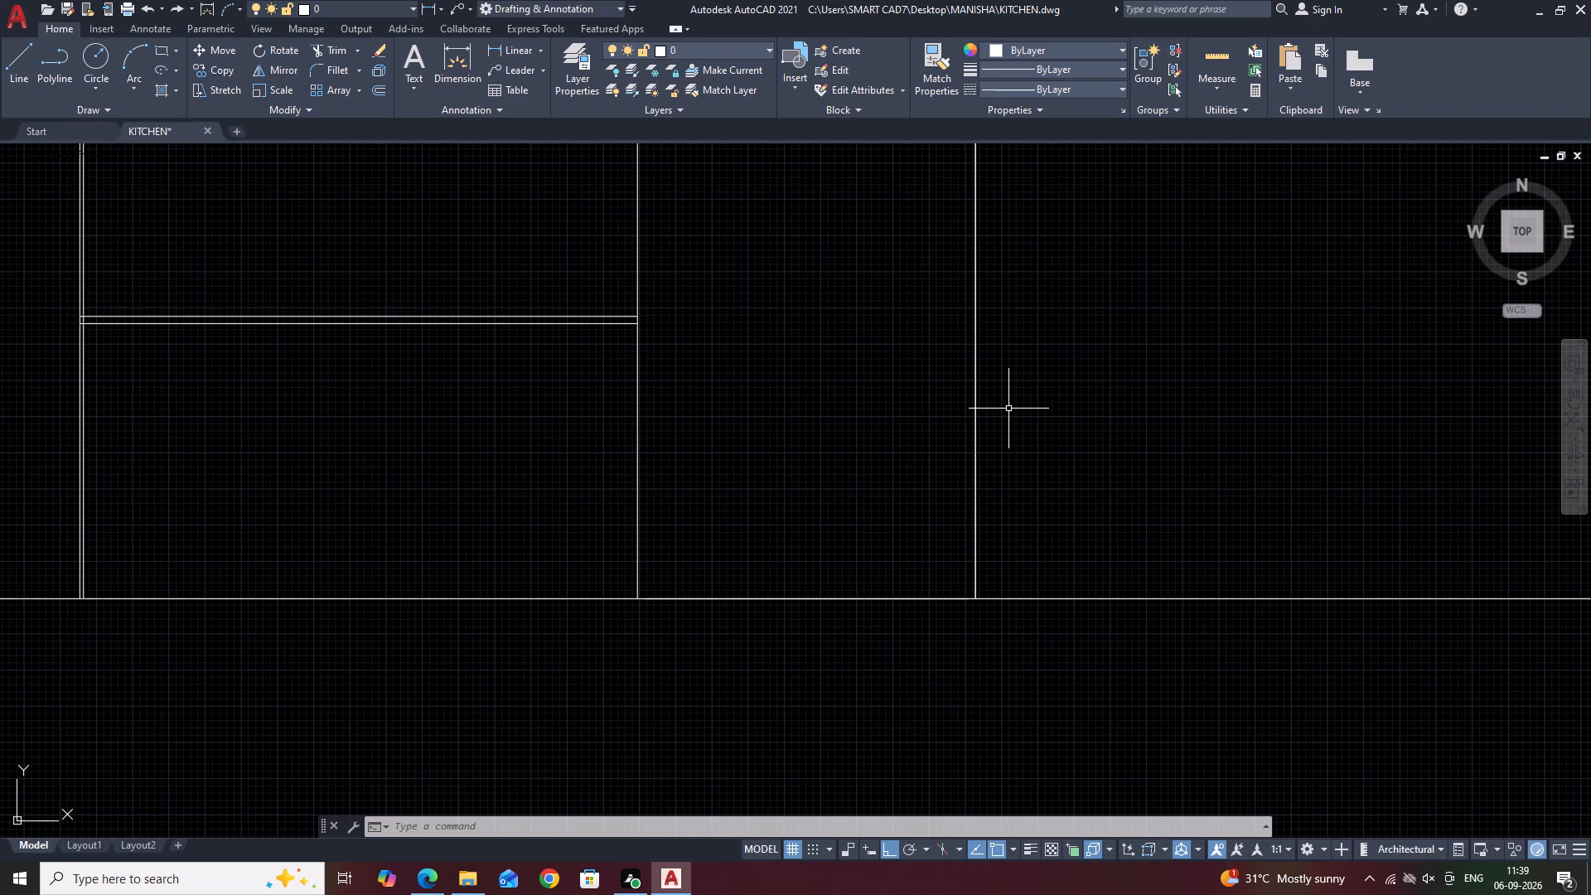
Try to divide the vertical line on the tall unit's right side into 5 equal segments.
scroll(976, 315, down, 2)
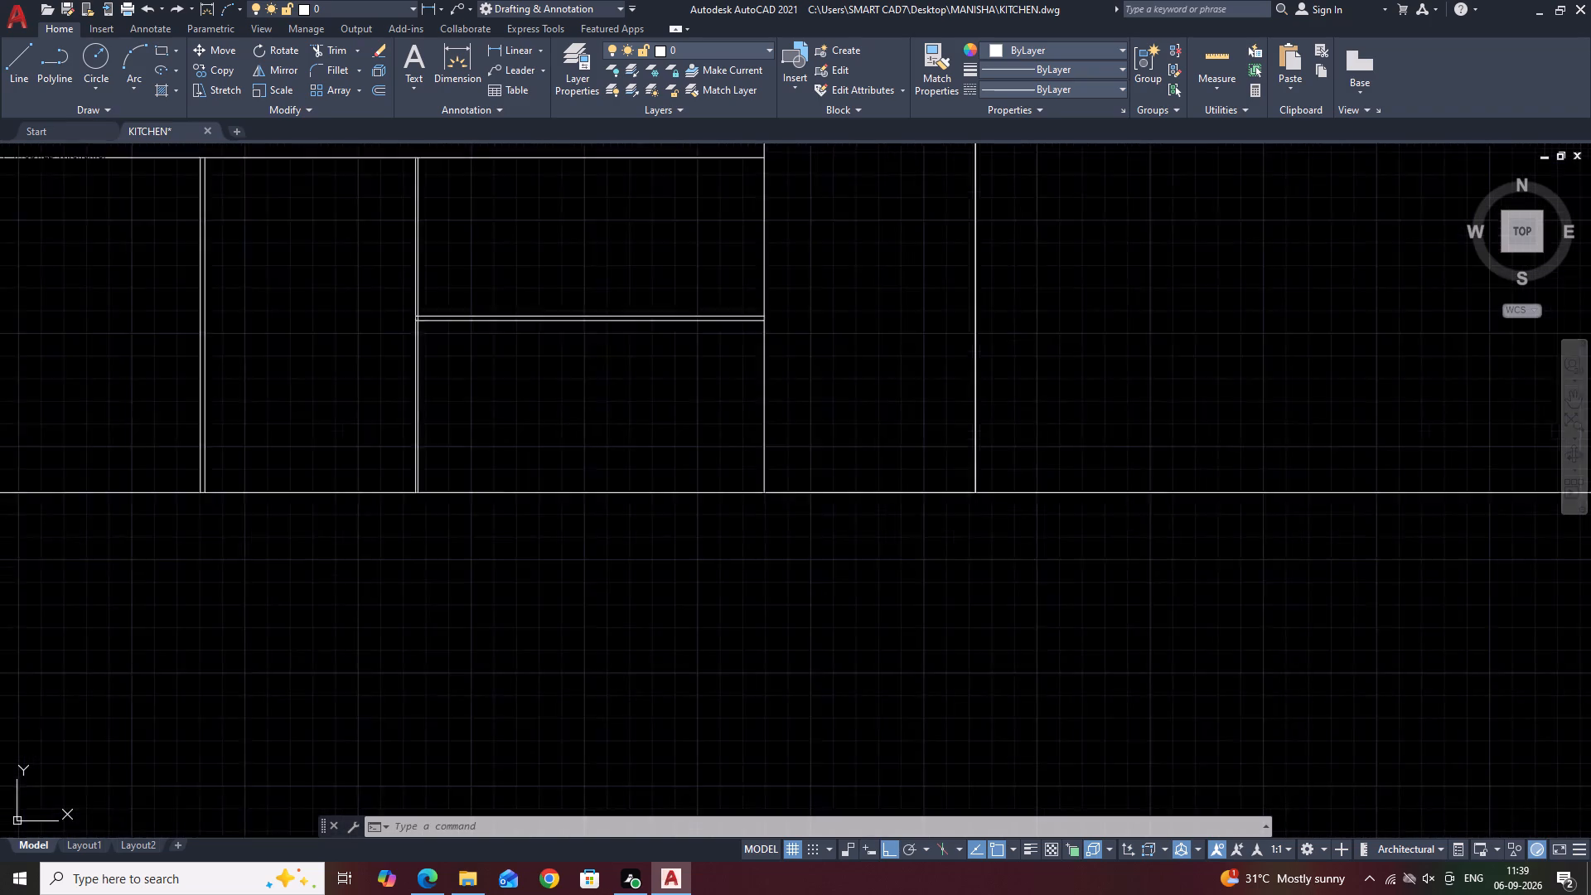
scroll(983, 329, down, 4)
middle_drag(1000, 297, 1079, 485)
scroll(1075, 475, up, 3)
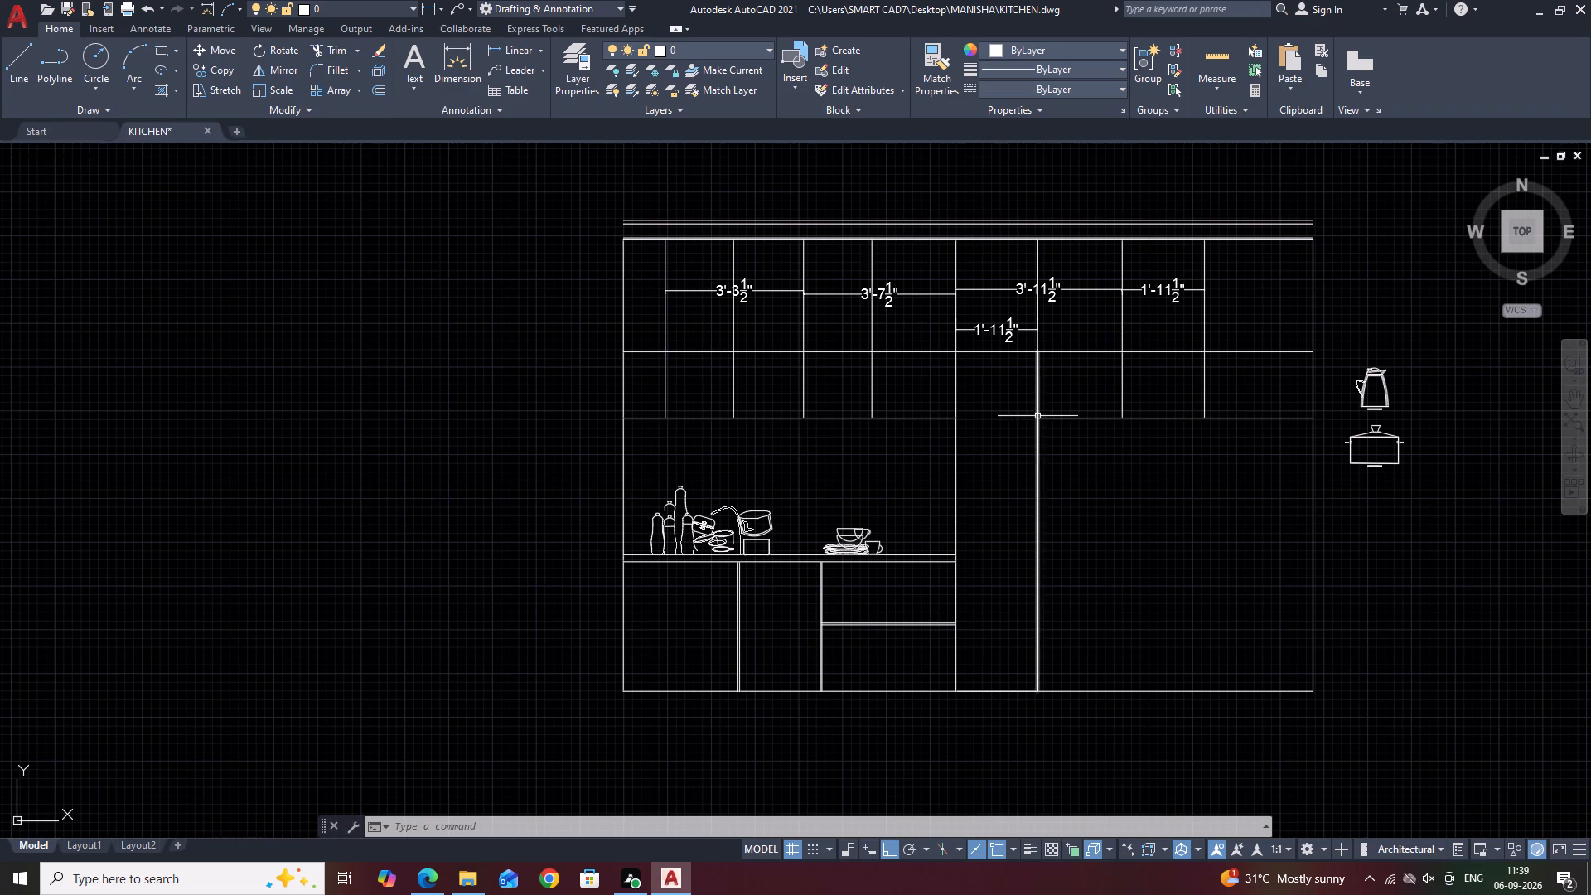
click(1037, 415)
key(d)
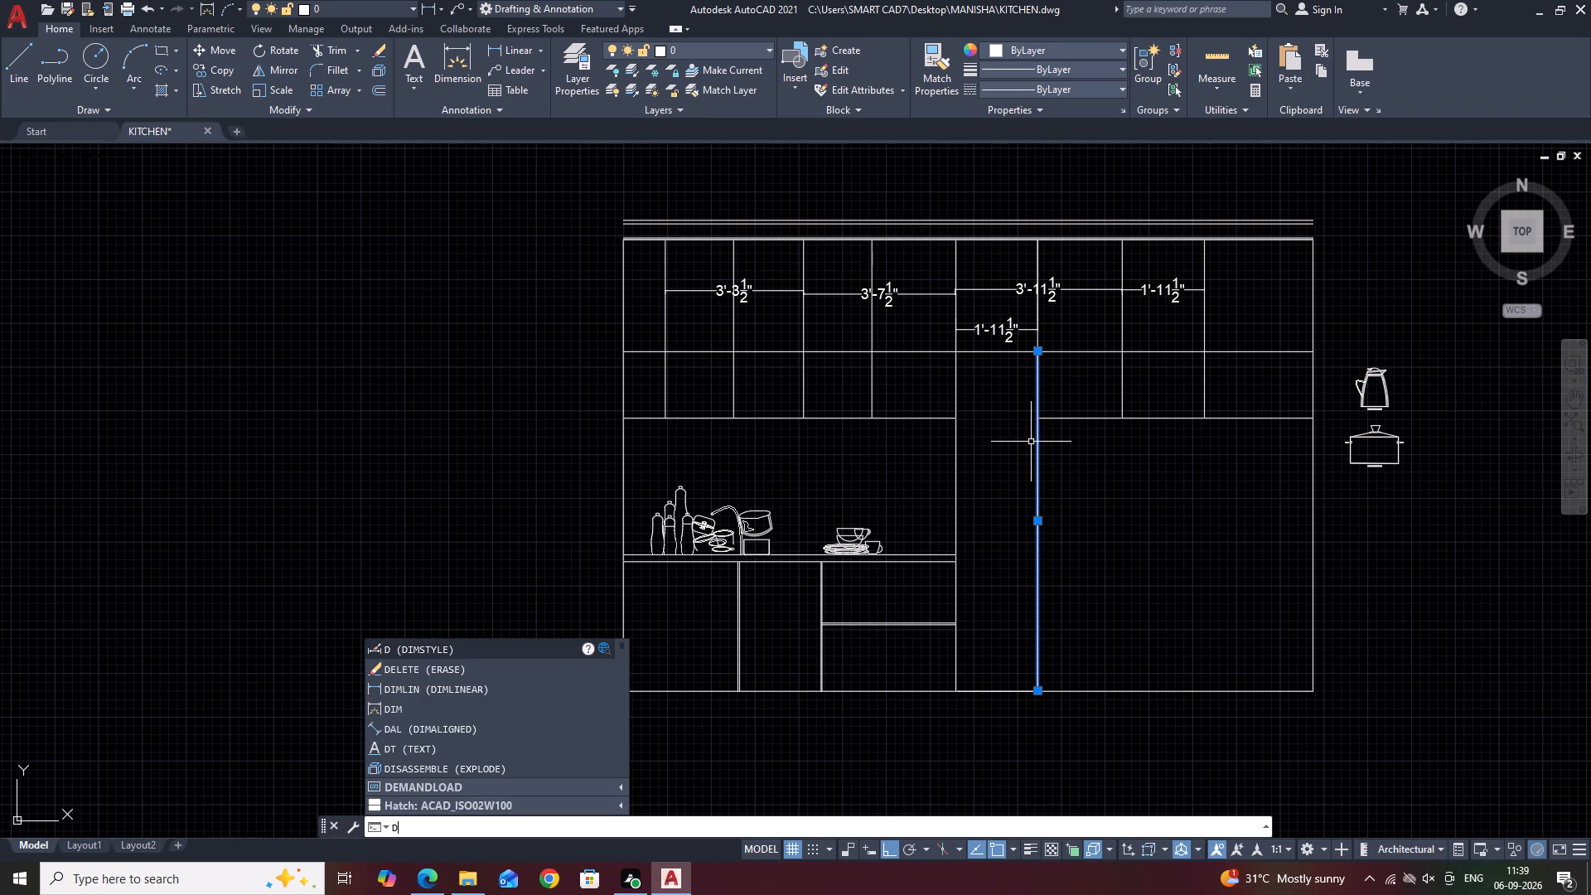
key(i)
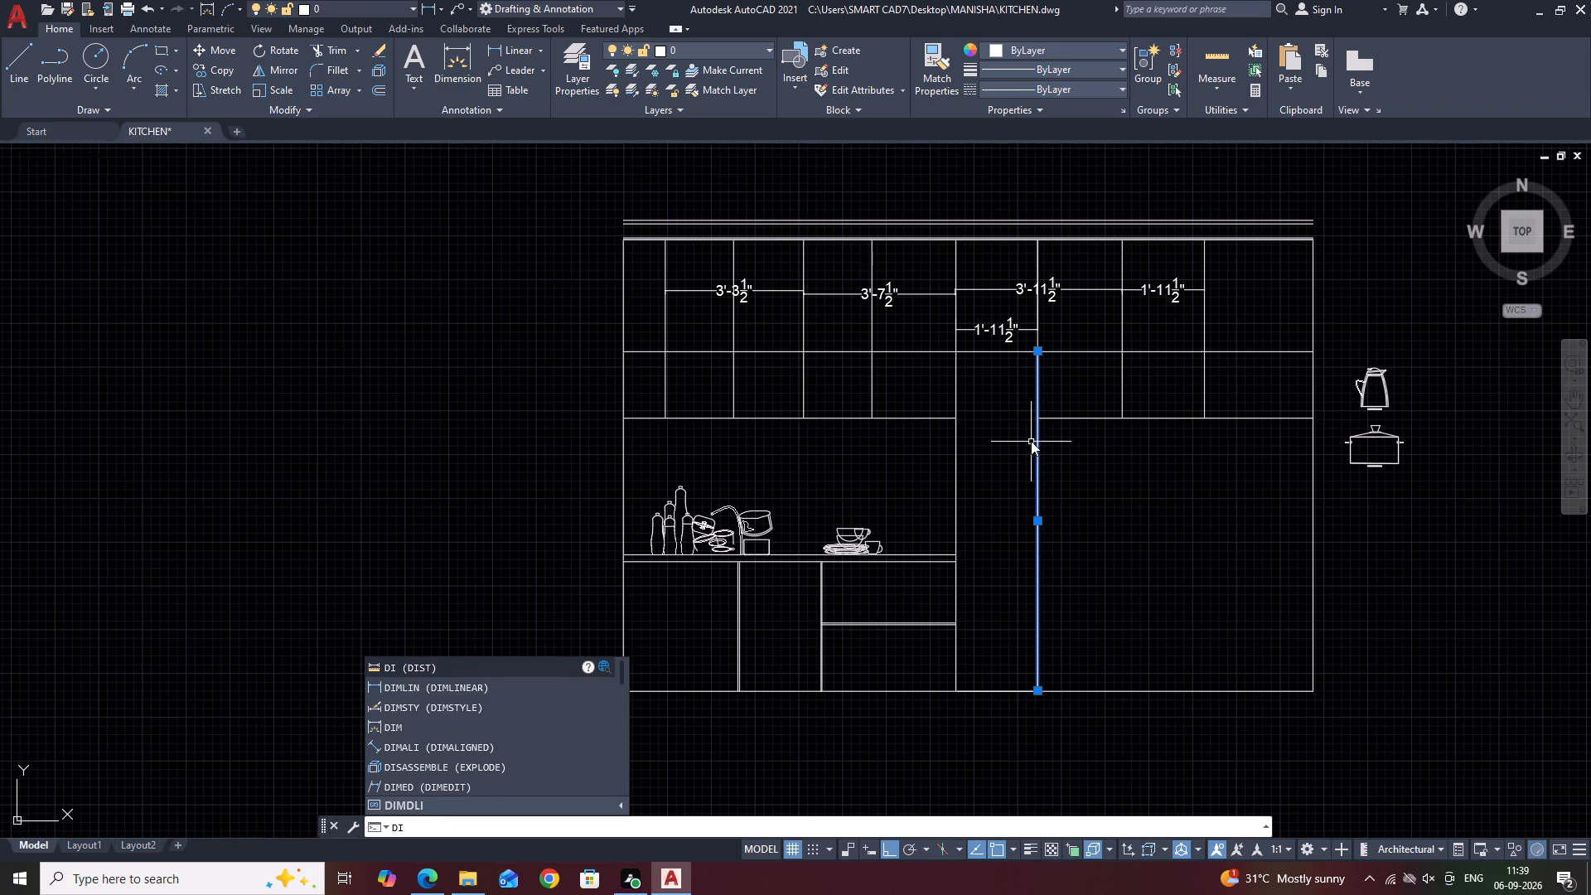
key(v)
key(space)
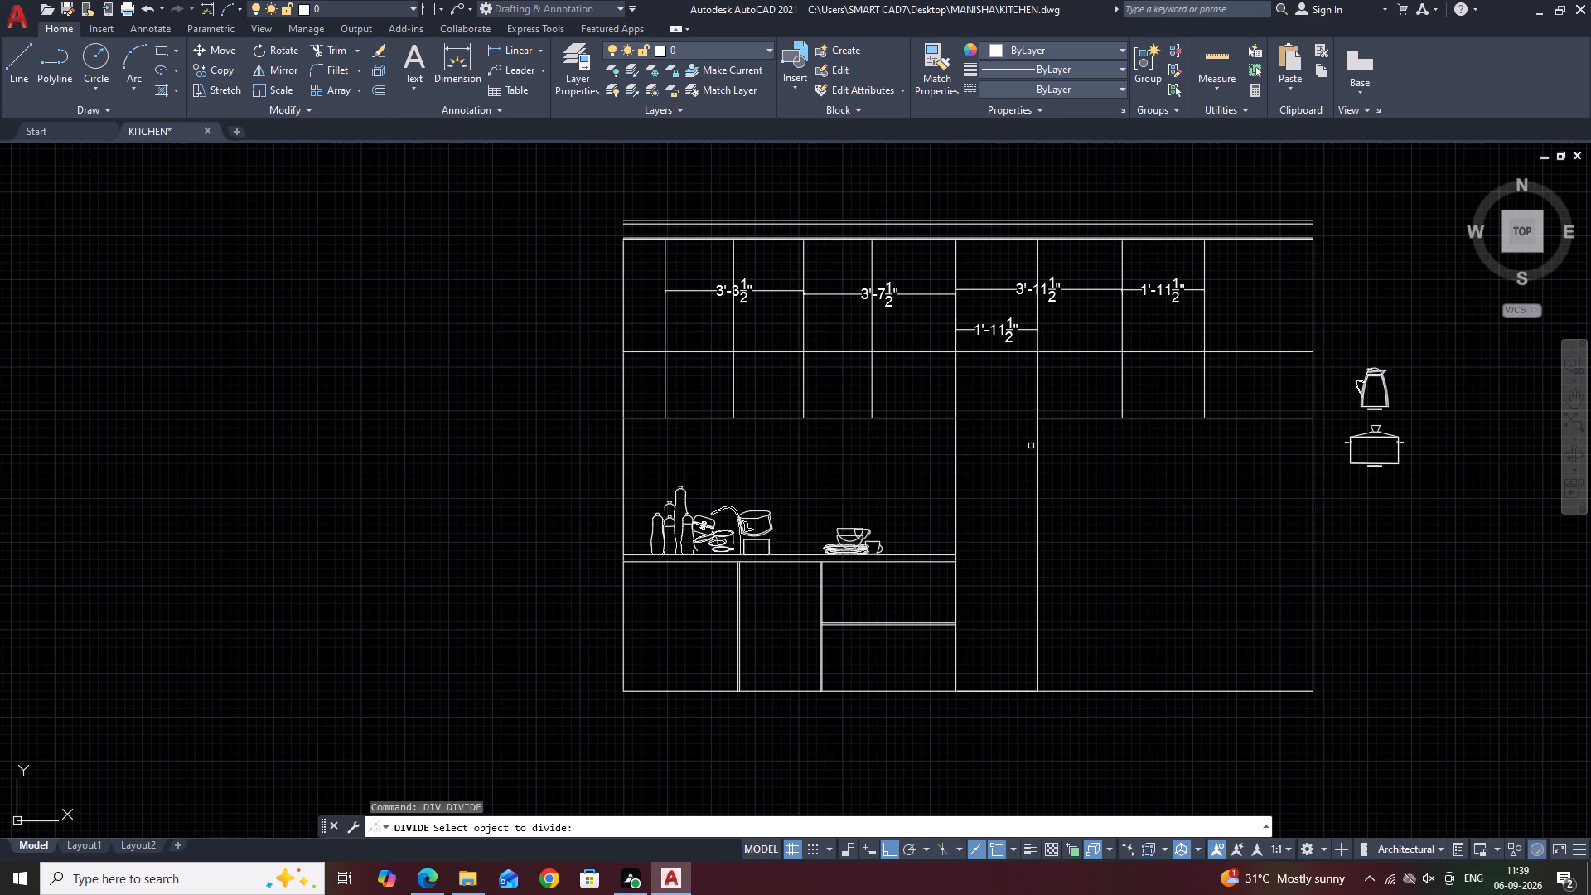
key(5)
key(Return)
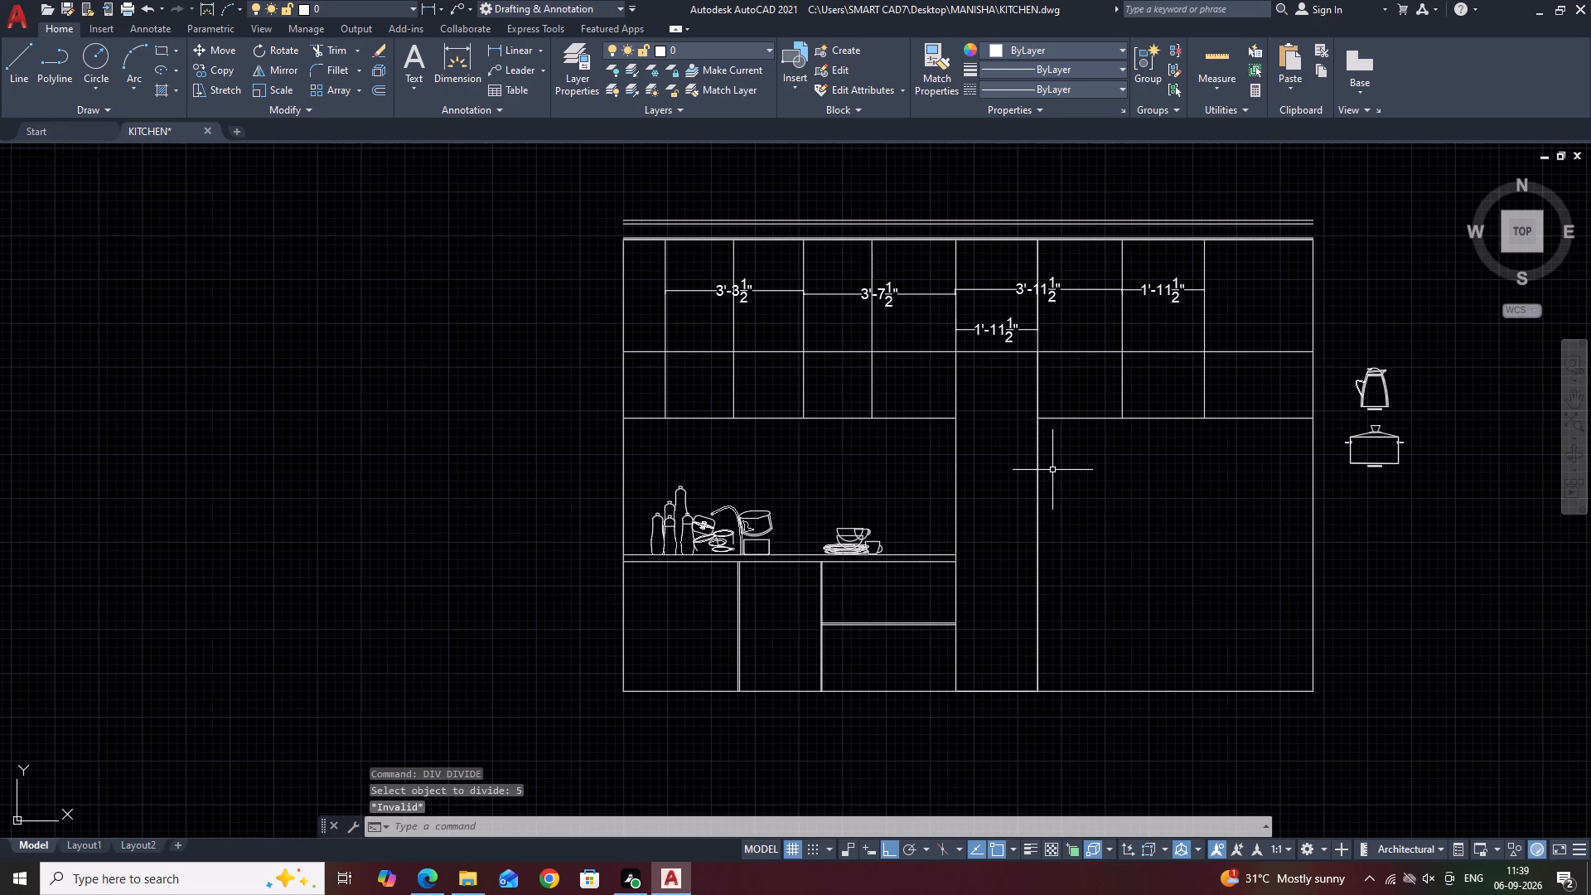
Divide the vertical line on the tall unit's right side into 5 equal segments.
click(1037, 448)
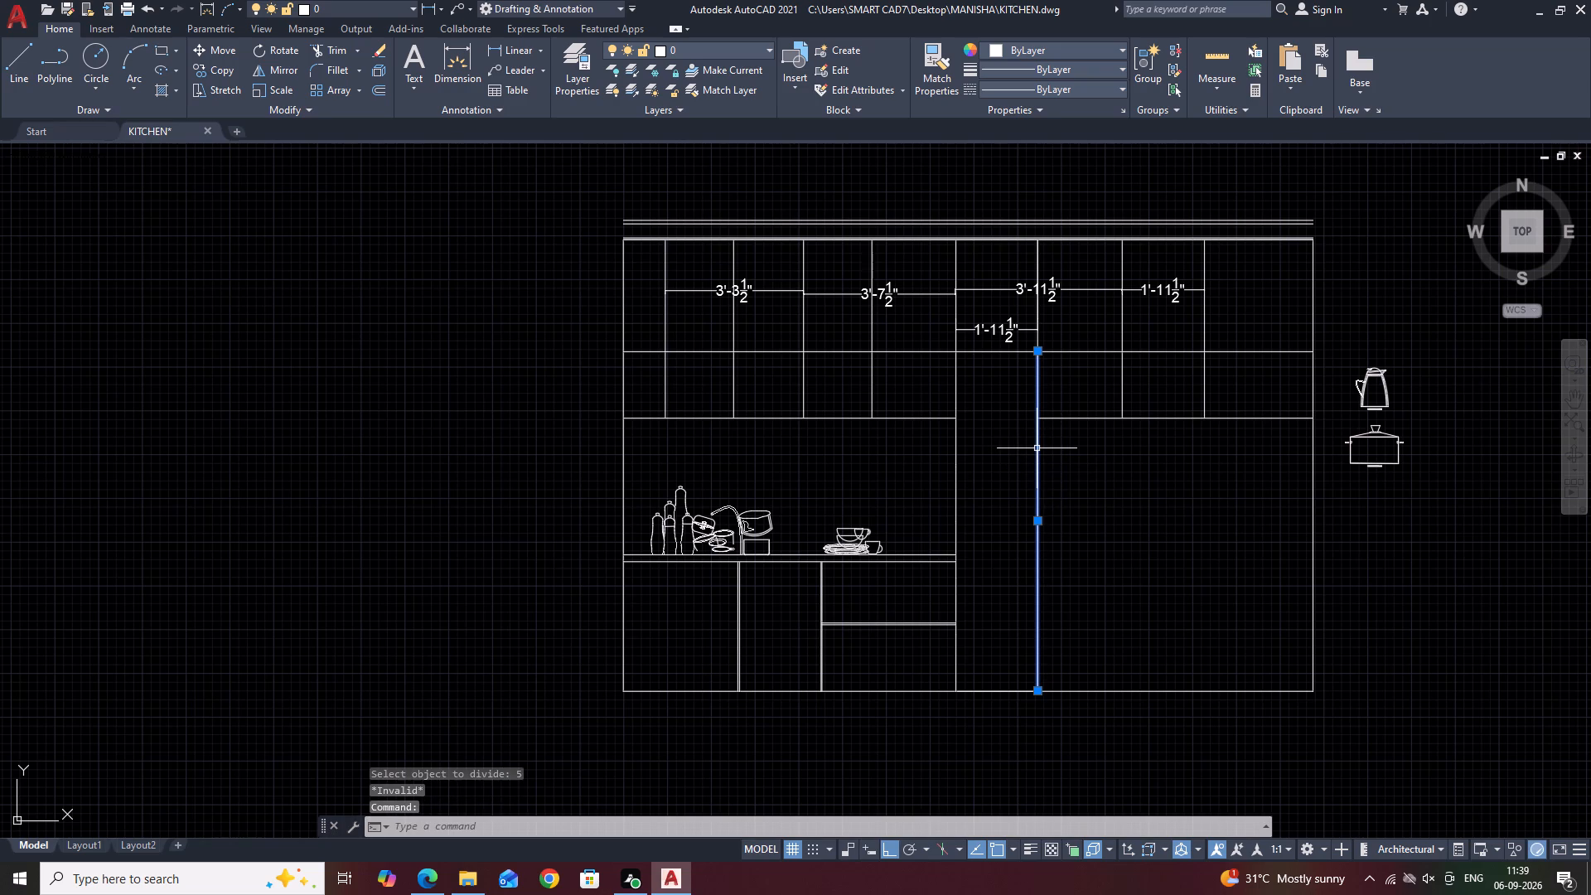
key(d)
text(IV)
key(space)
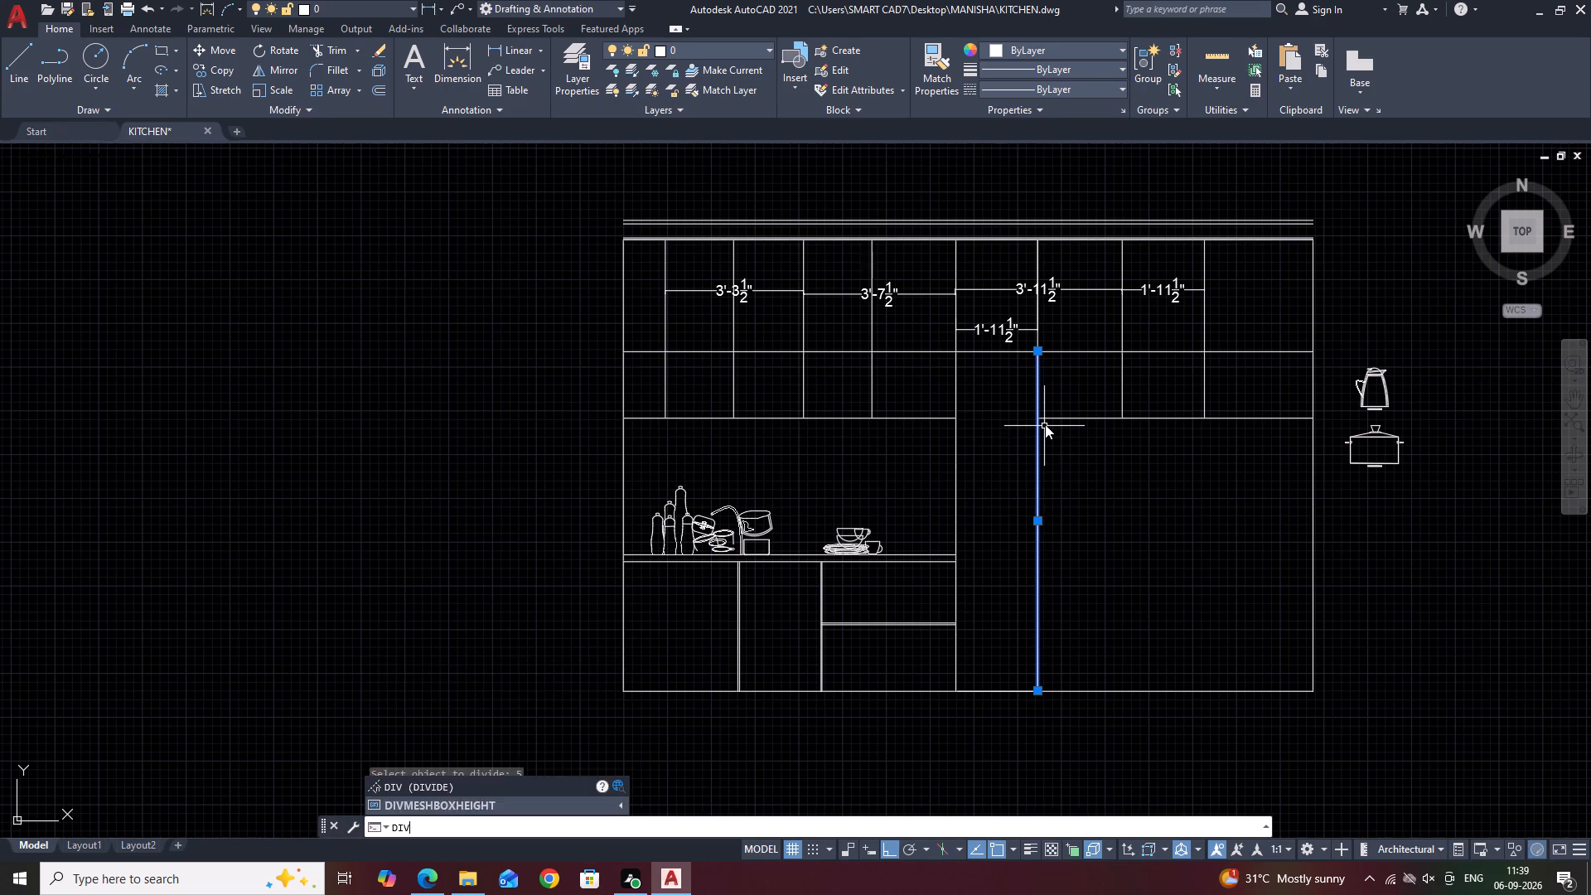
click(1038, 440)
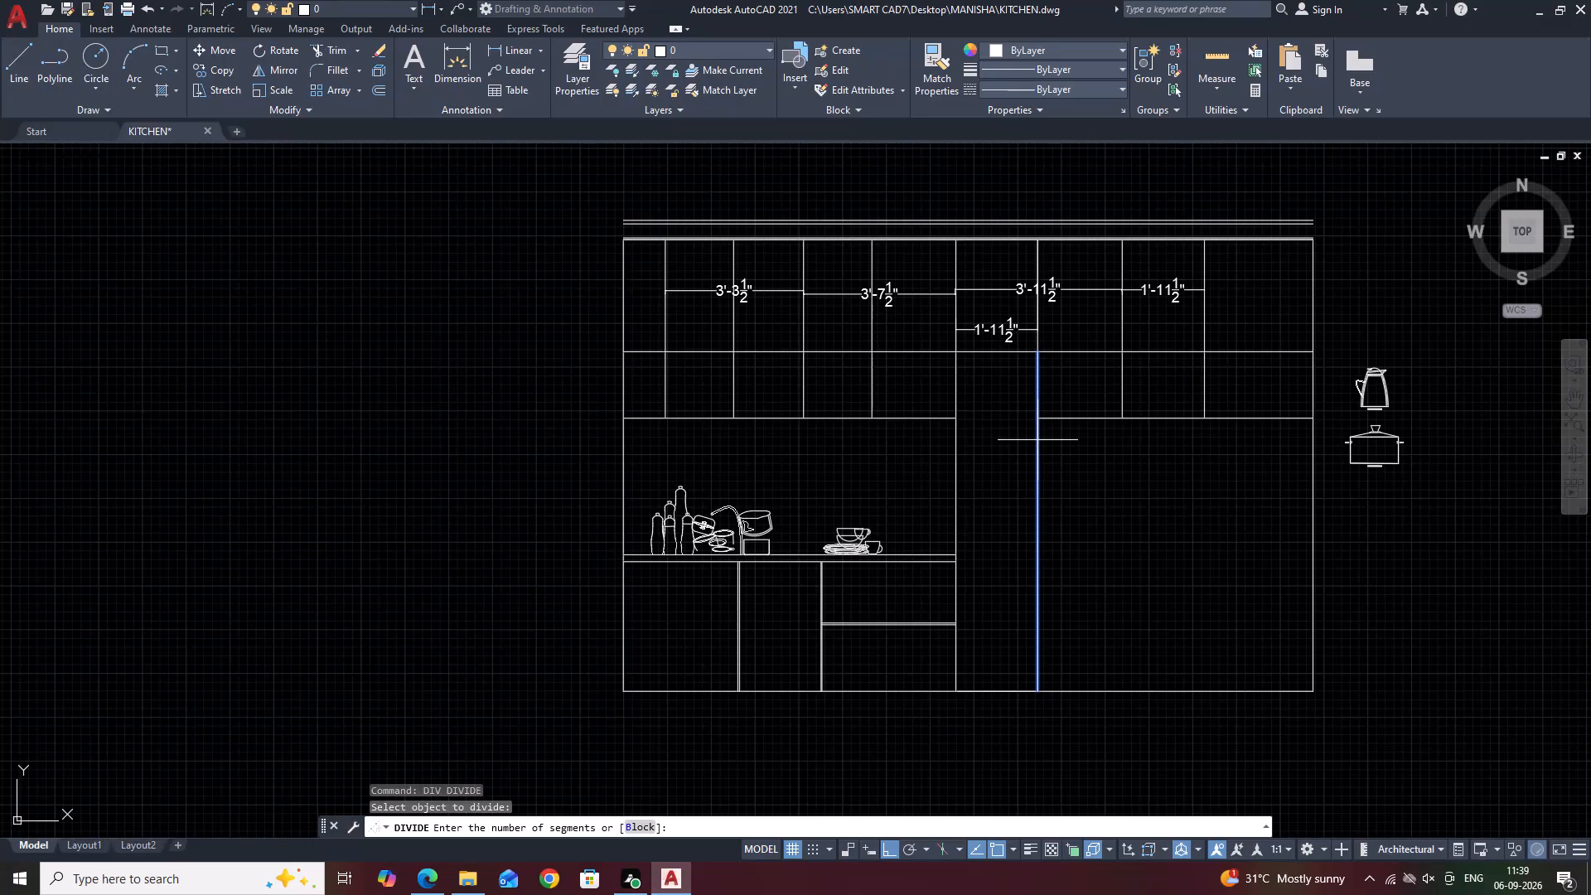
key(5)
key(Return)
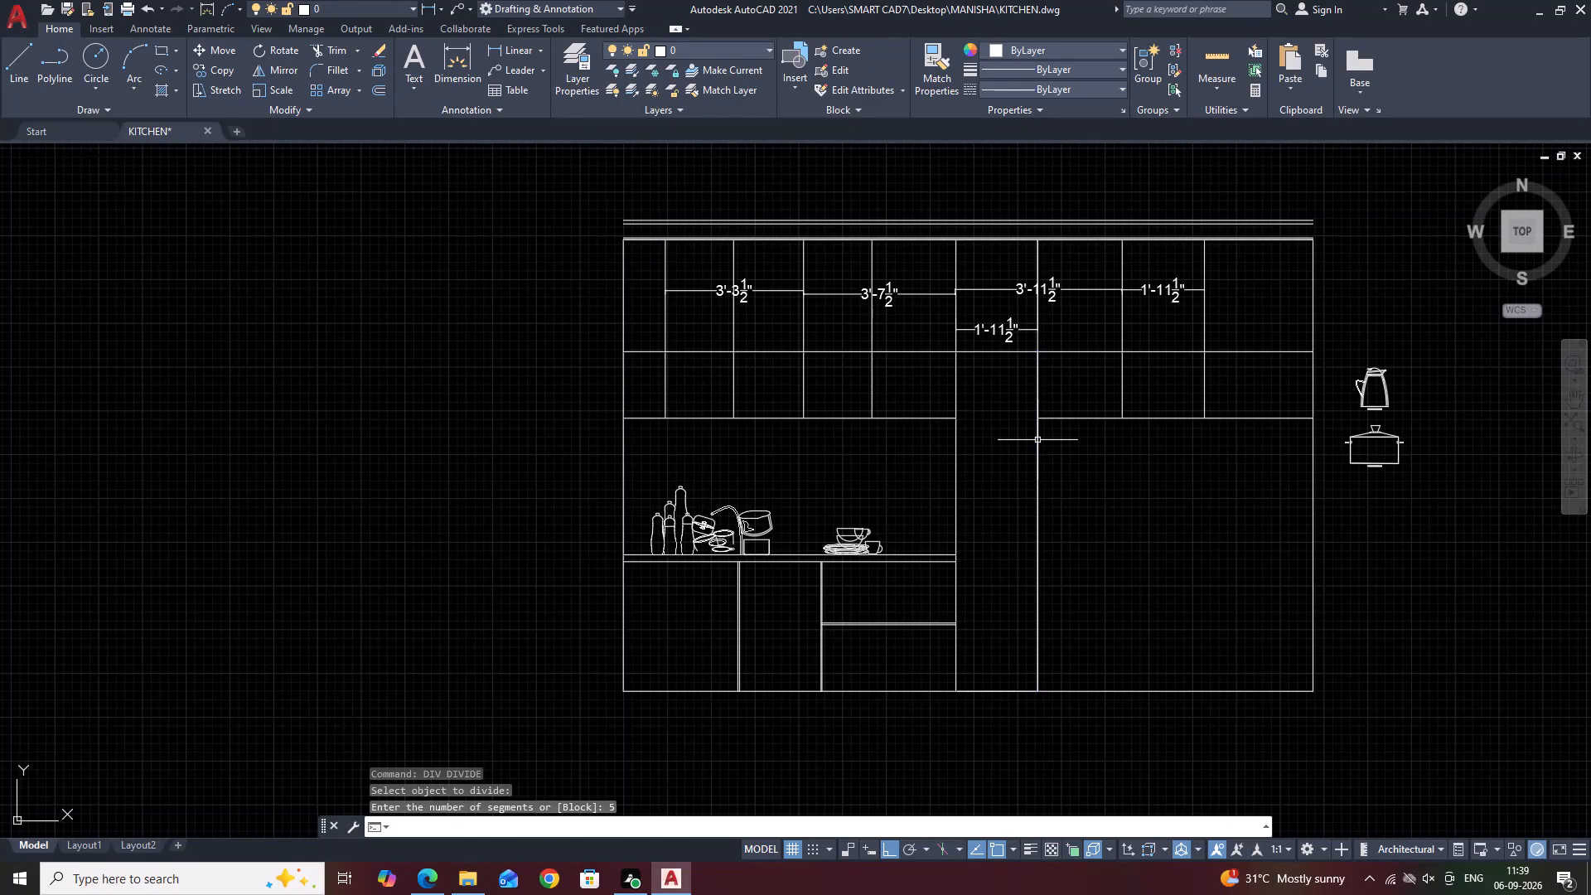
Erase the extra vertical line on the tall unit's right side together with its division points.
click(1026, 370)
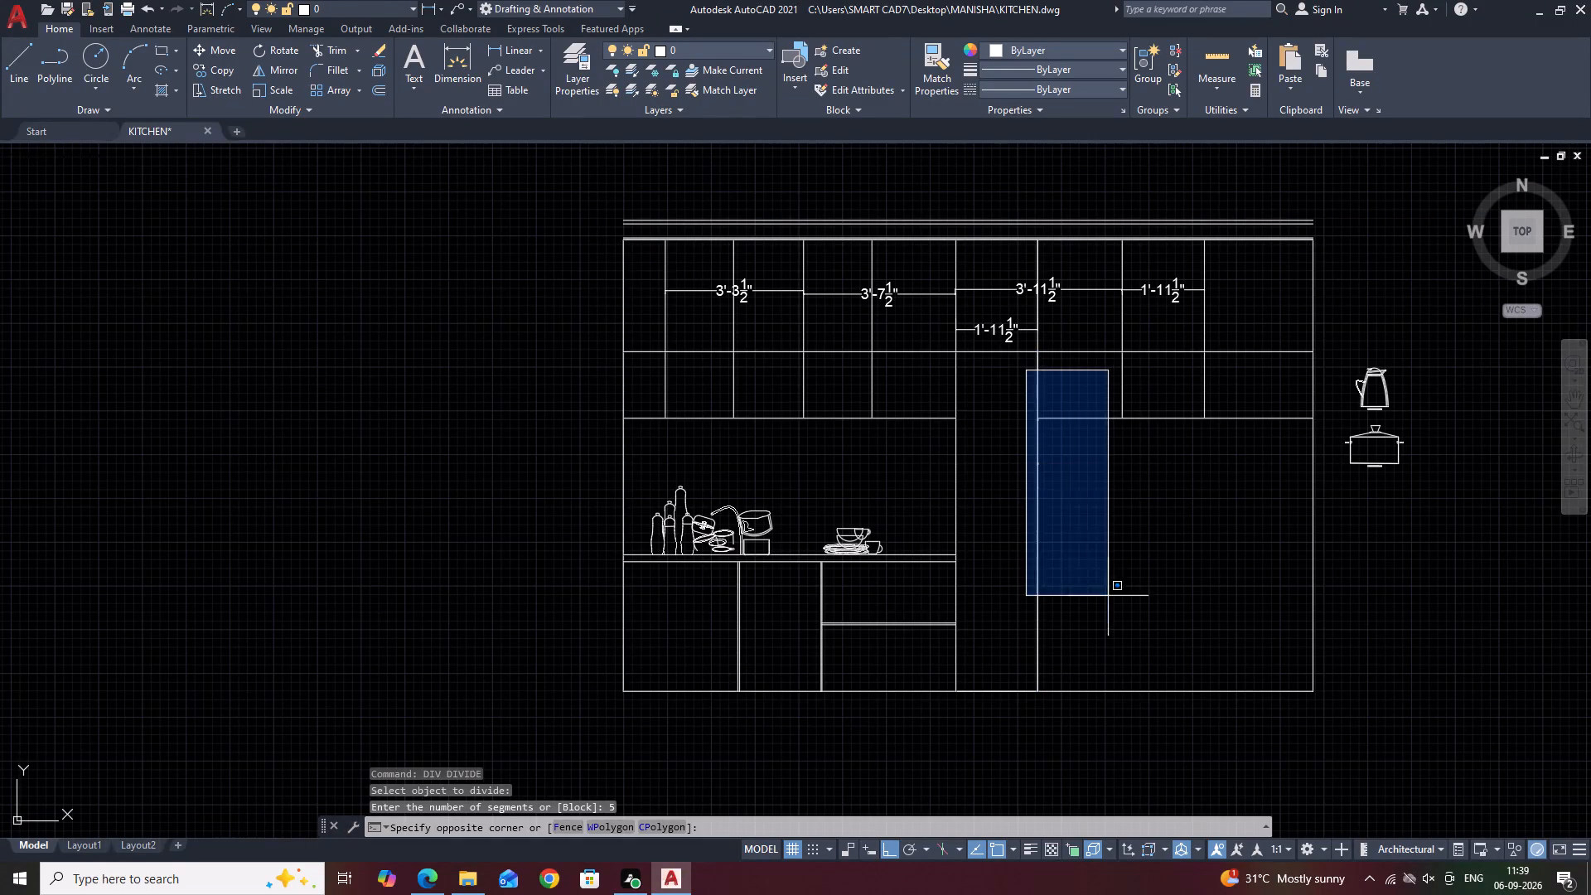
click(1077, 718)
scroll(1030, 464, up, 2)
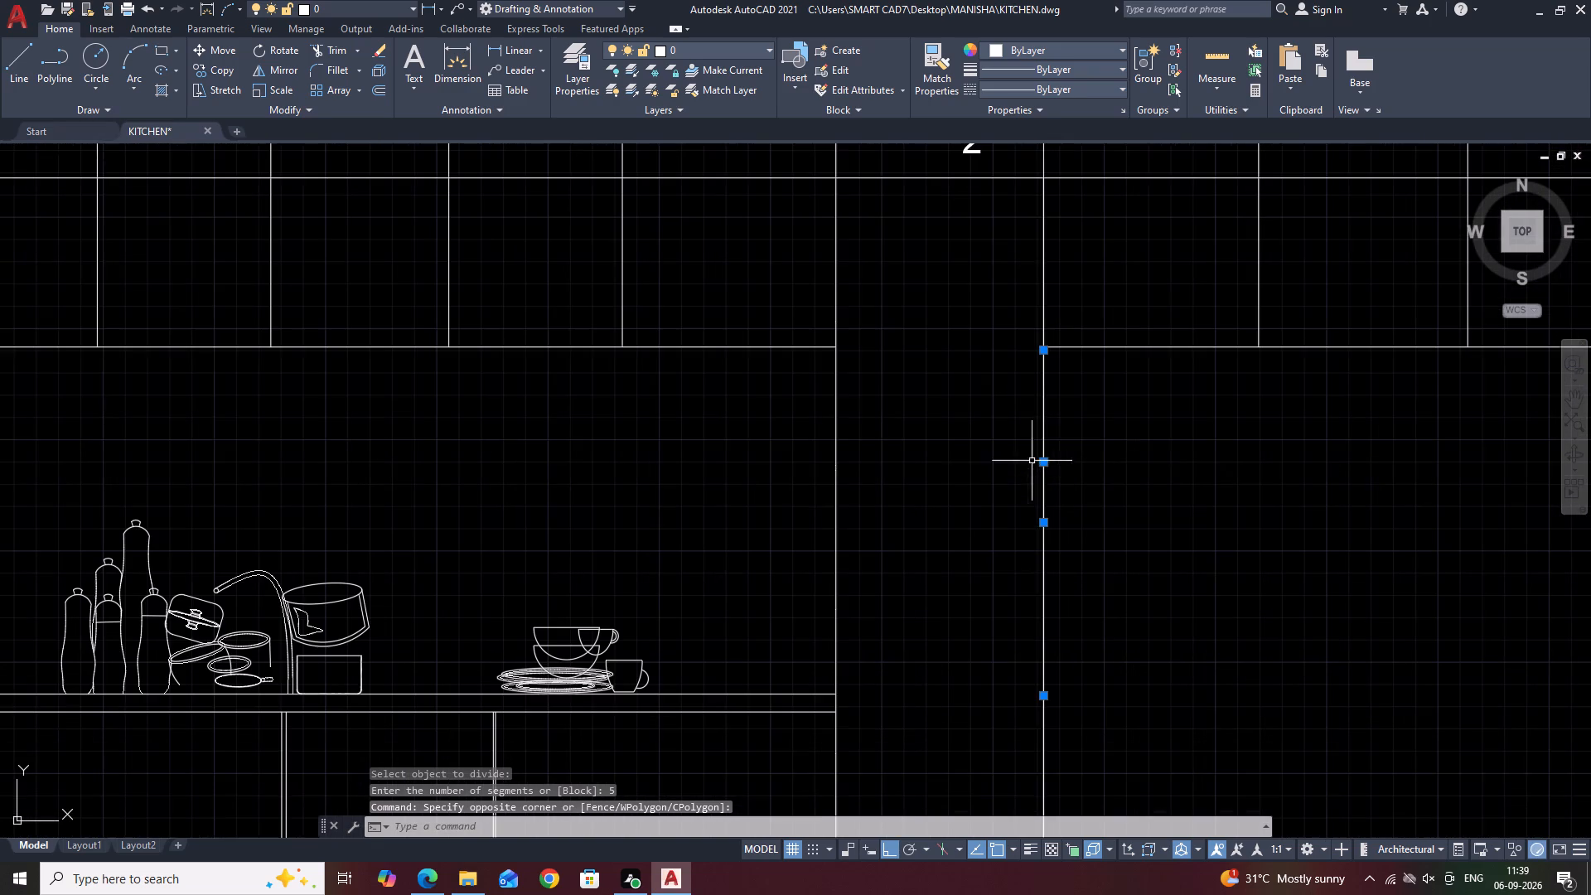
click(1047, 461)
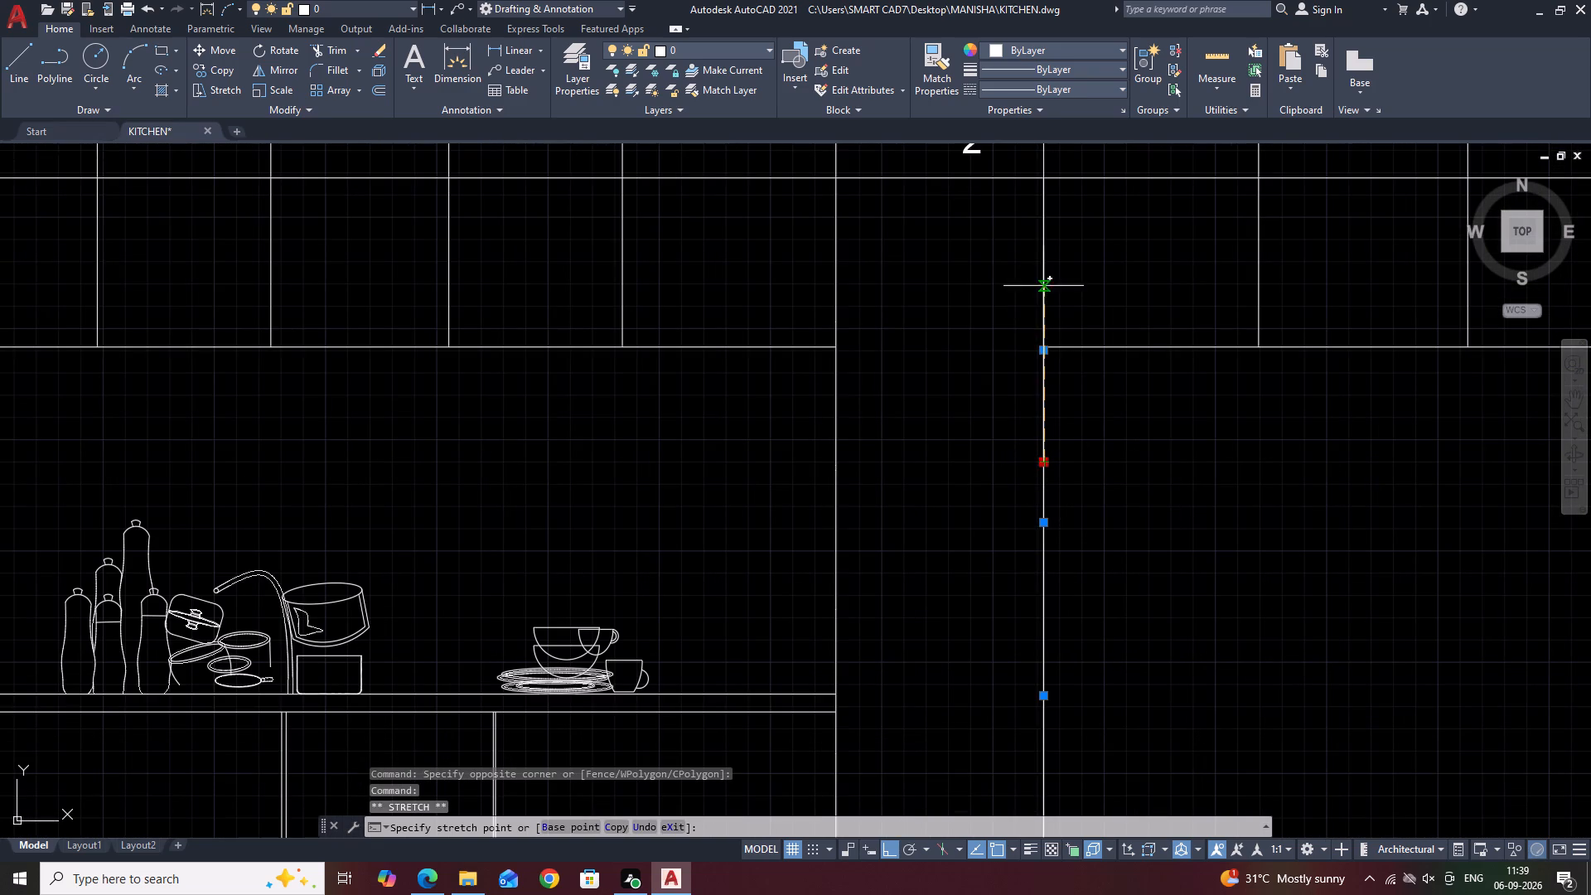
key(Escape)
key(Escape)
click(1028, 169)
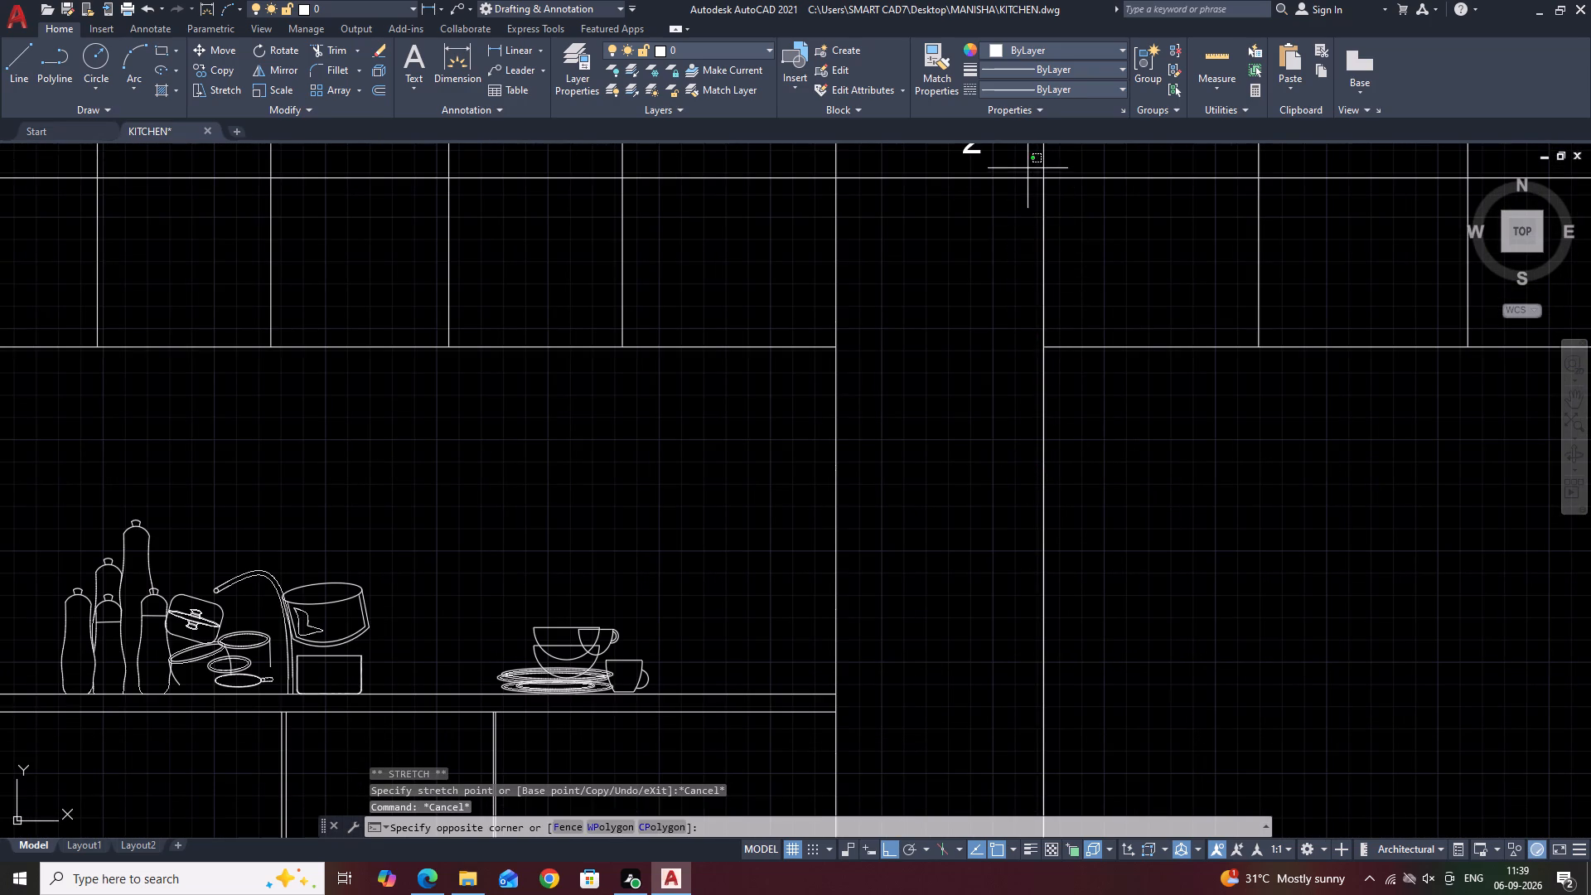
scroll(1073, 261, down, 4)
click(1075, 521)
key(Delete)
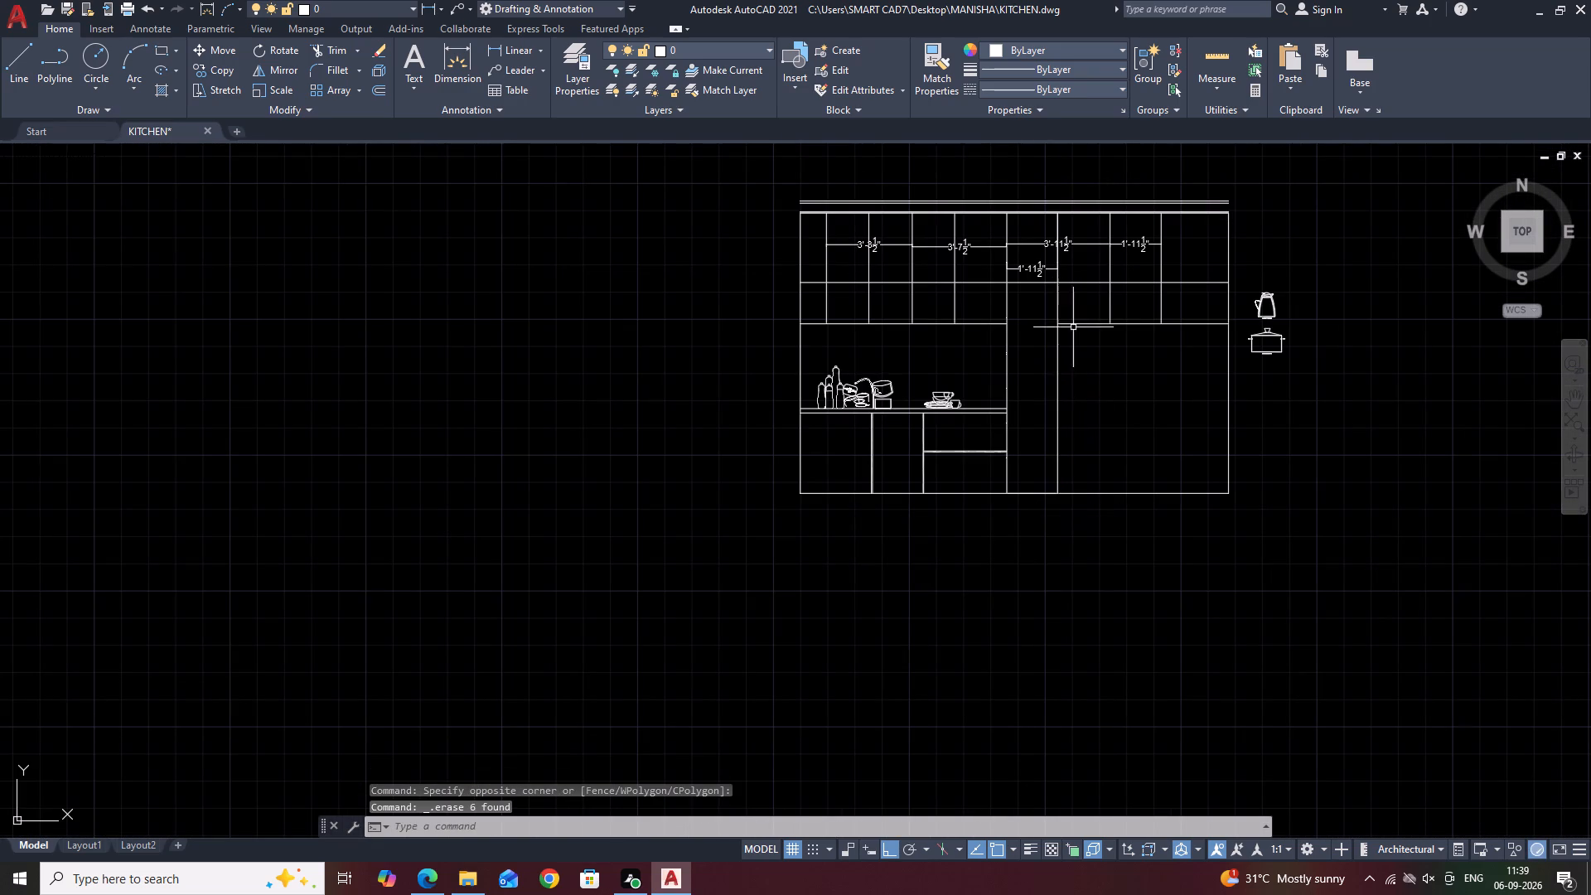
click(1057, 355)
key(Escape)
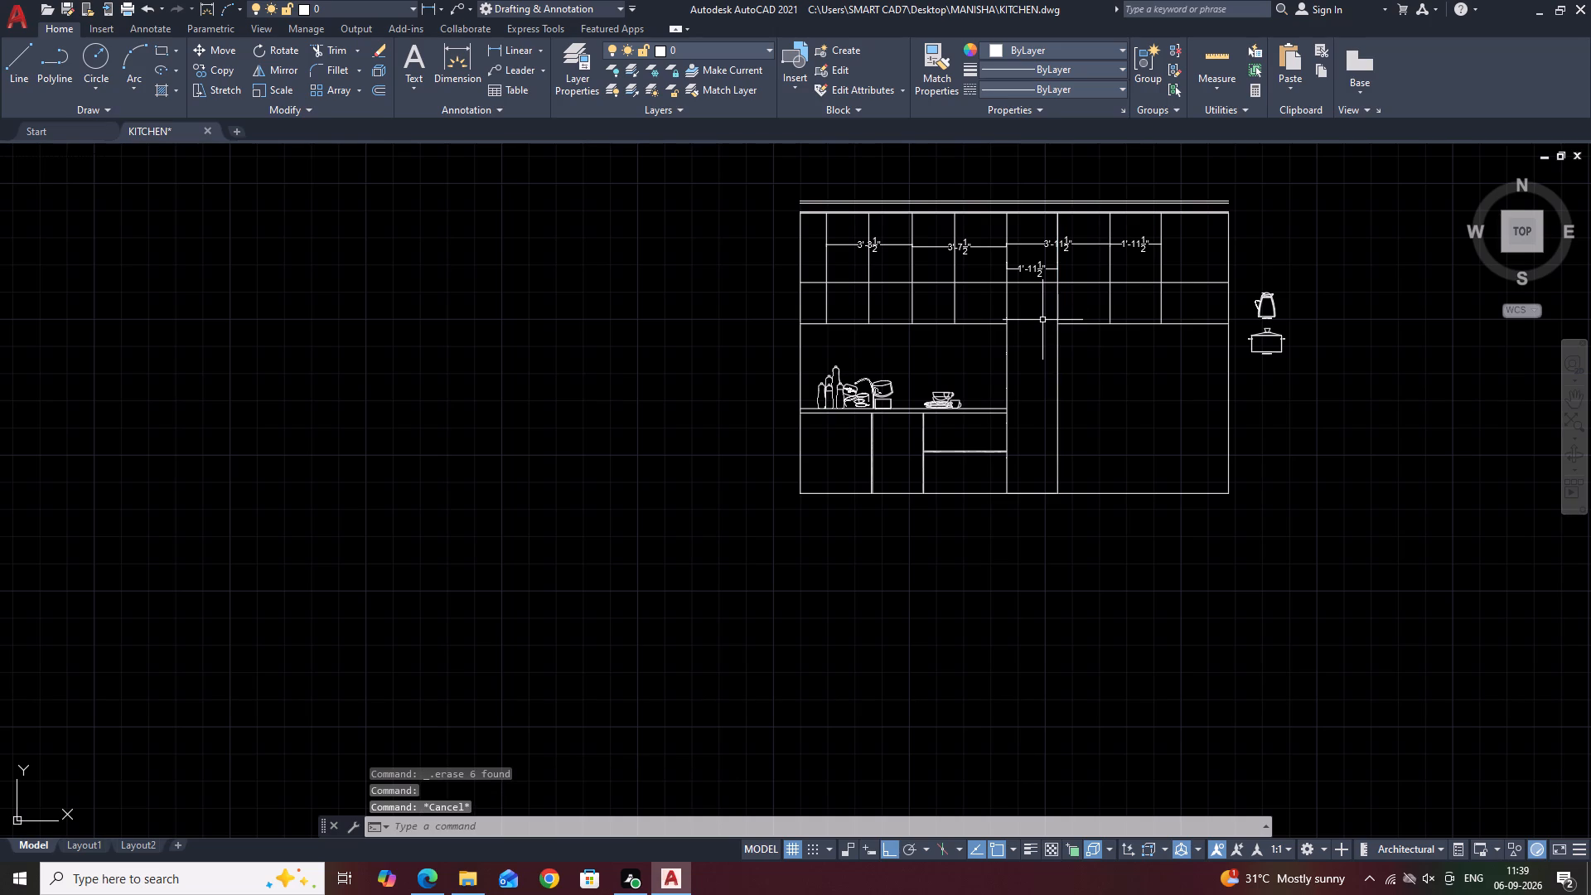
Draw a vertical line along the tall unit's right side, from the horizontal line below the dimensions down to the base line.
key(l)
key(space)
scroll(1054, 269, up, 2)
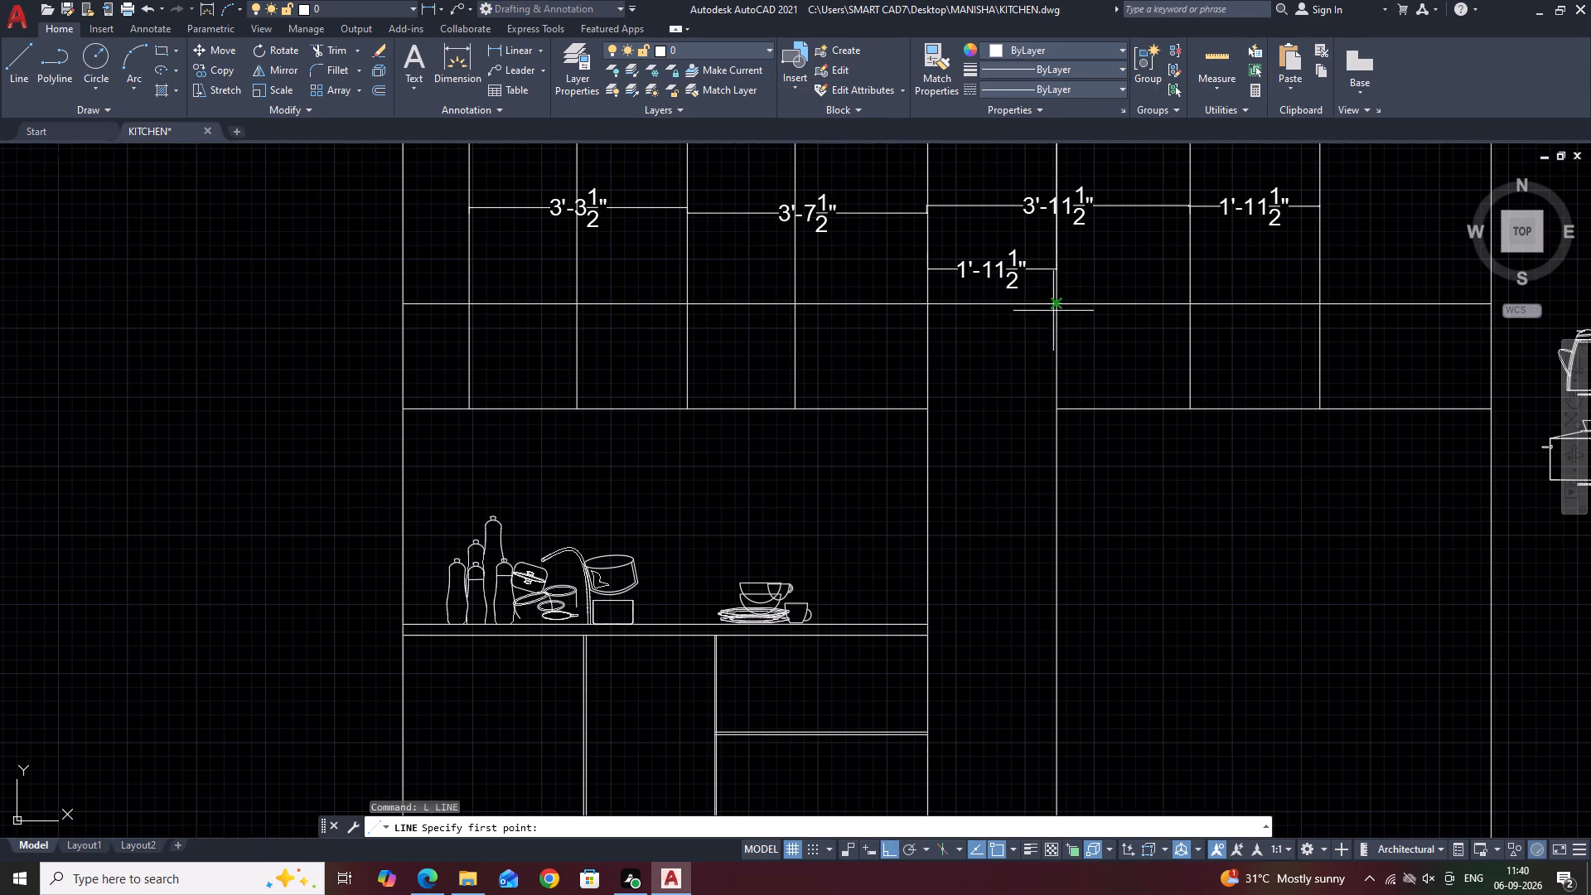
click(1056, 302)
scroll(1053, 298, down, 5)
middle_drag(1051, 311, 1040, 357)
scroll(1049, 436, up, 2)
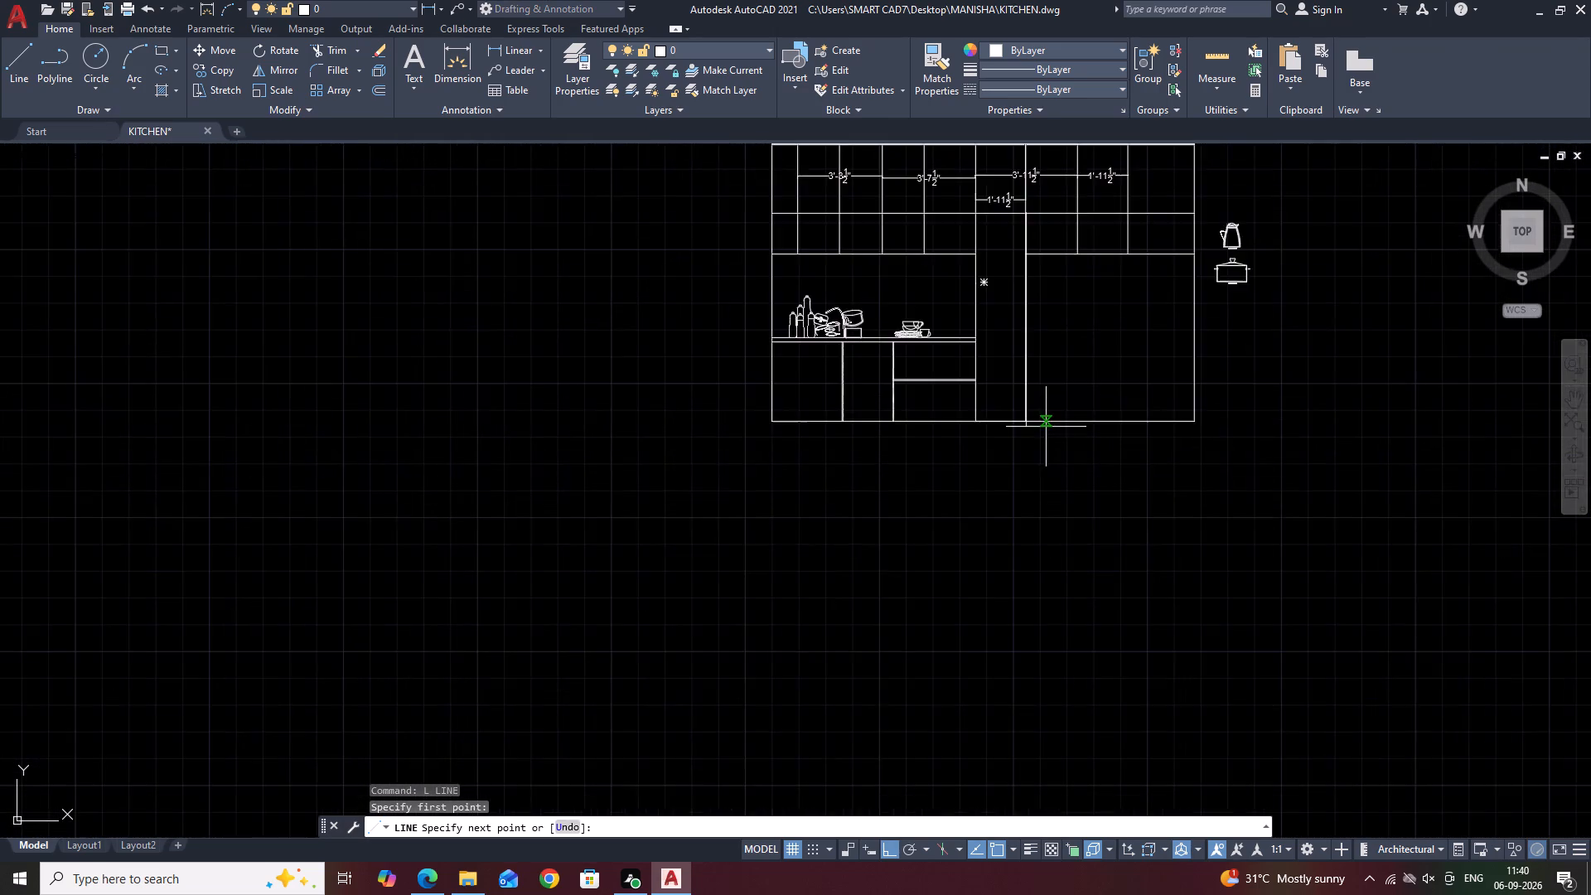
scroll(1046, 427, up, 2)
click(991, 410)
key(Escape)
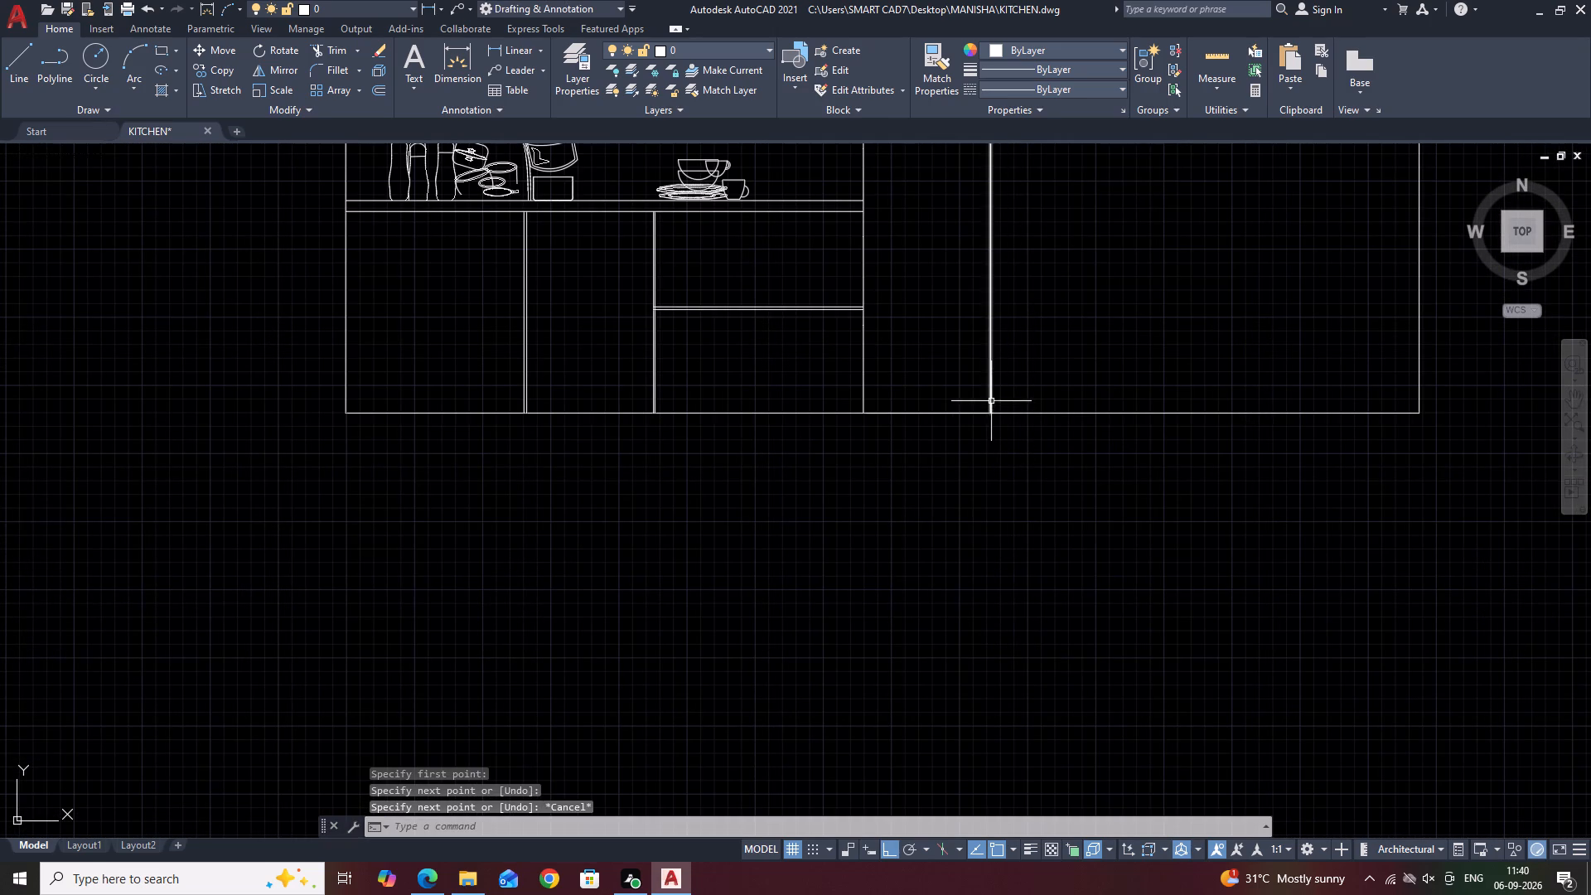
Move the new vertical line from the tall unit's right side to the middle of its width.
click(991, 401)
scroll(1029, 418, down, 1)
scroll(1084, 340, down, 1)
middle_drag(1084, 340, 1093, 429)
key(Escape)
click(1044, 360)
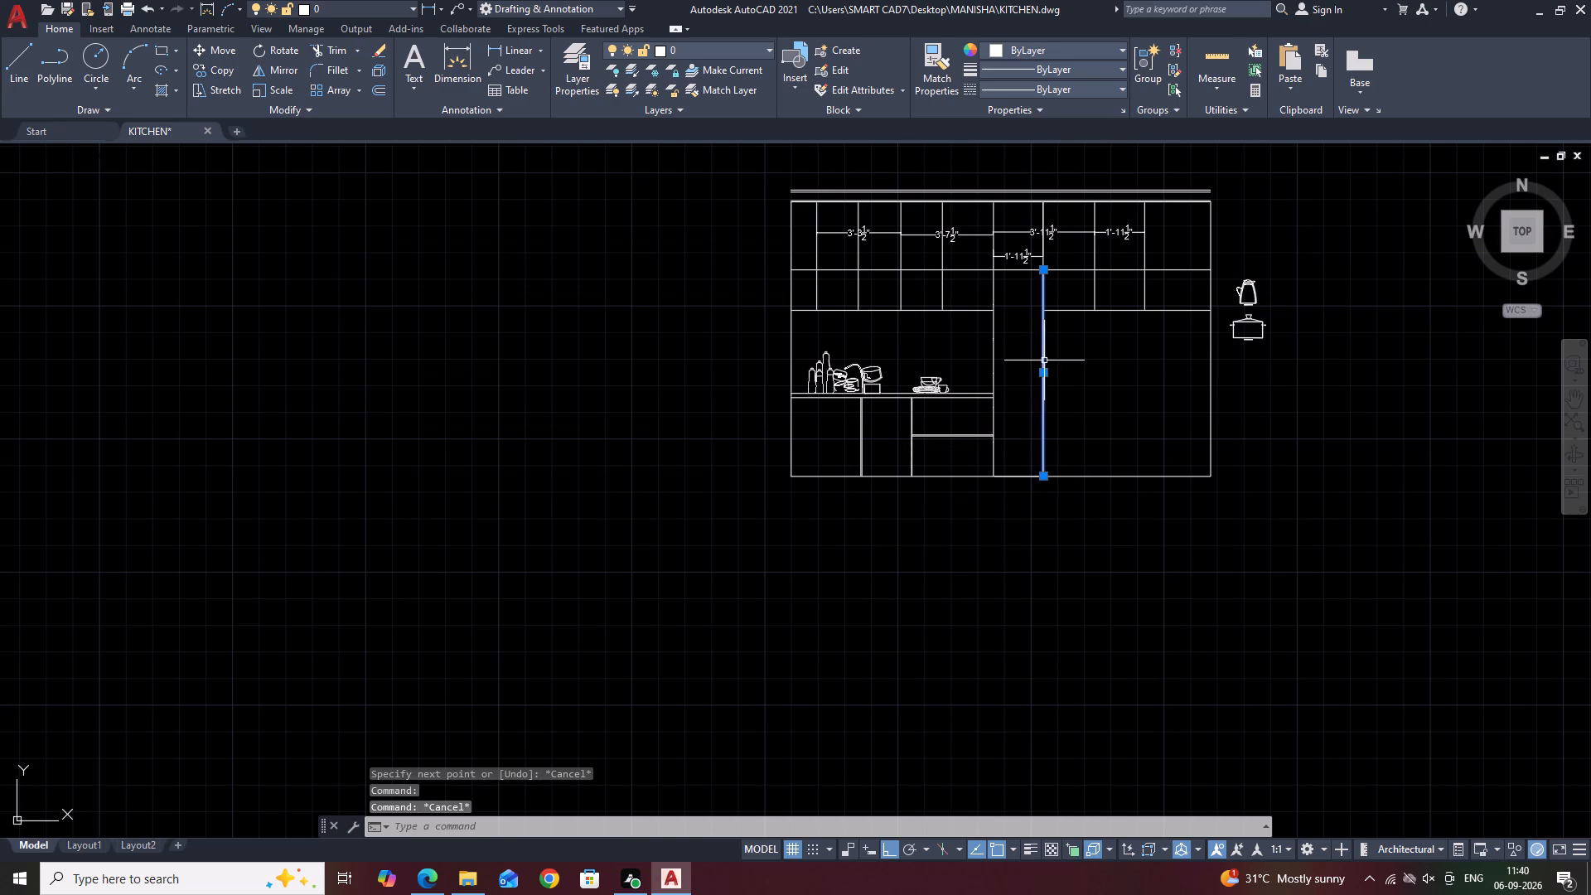
text(M)
key(space)
scroll(1044, 491, up, 3)
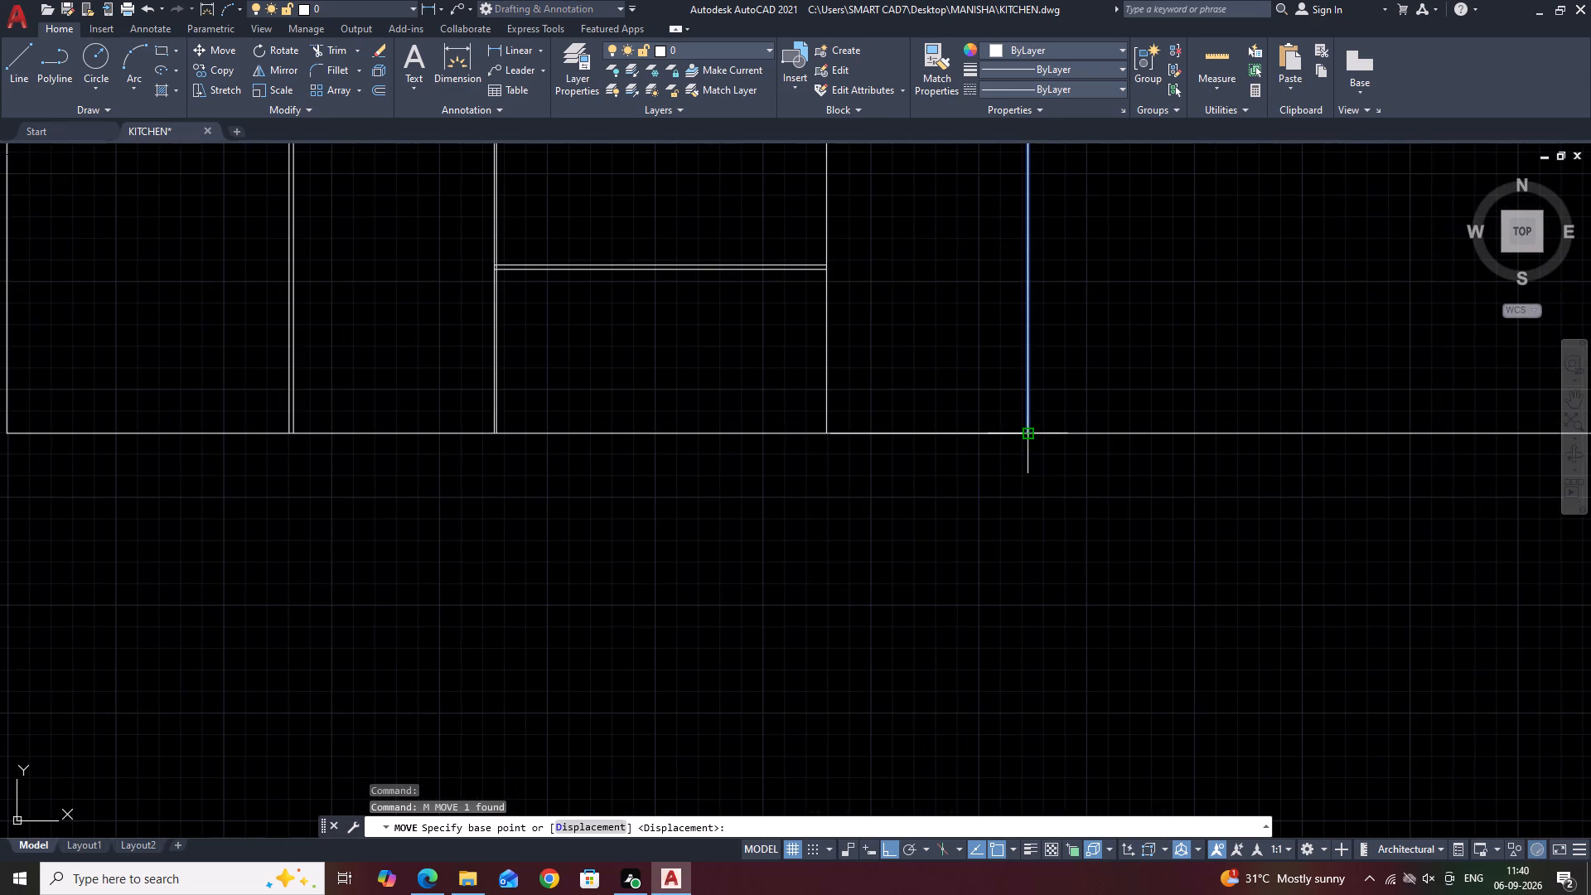
click(1031, 430)
click(921, 433)
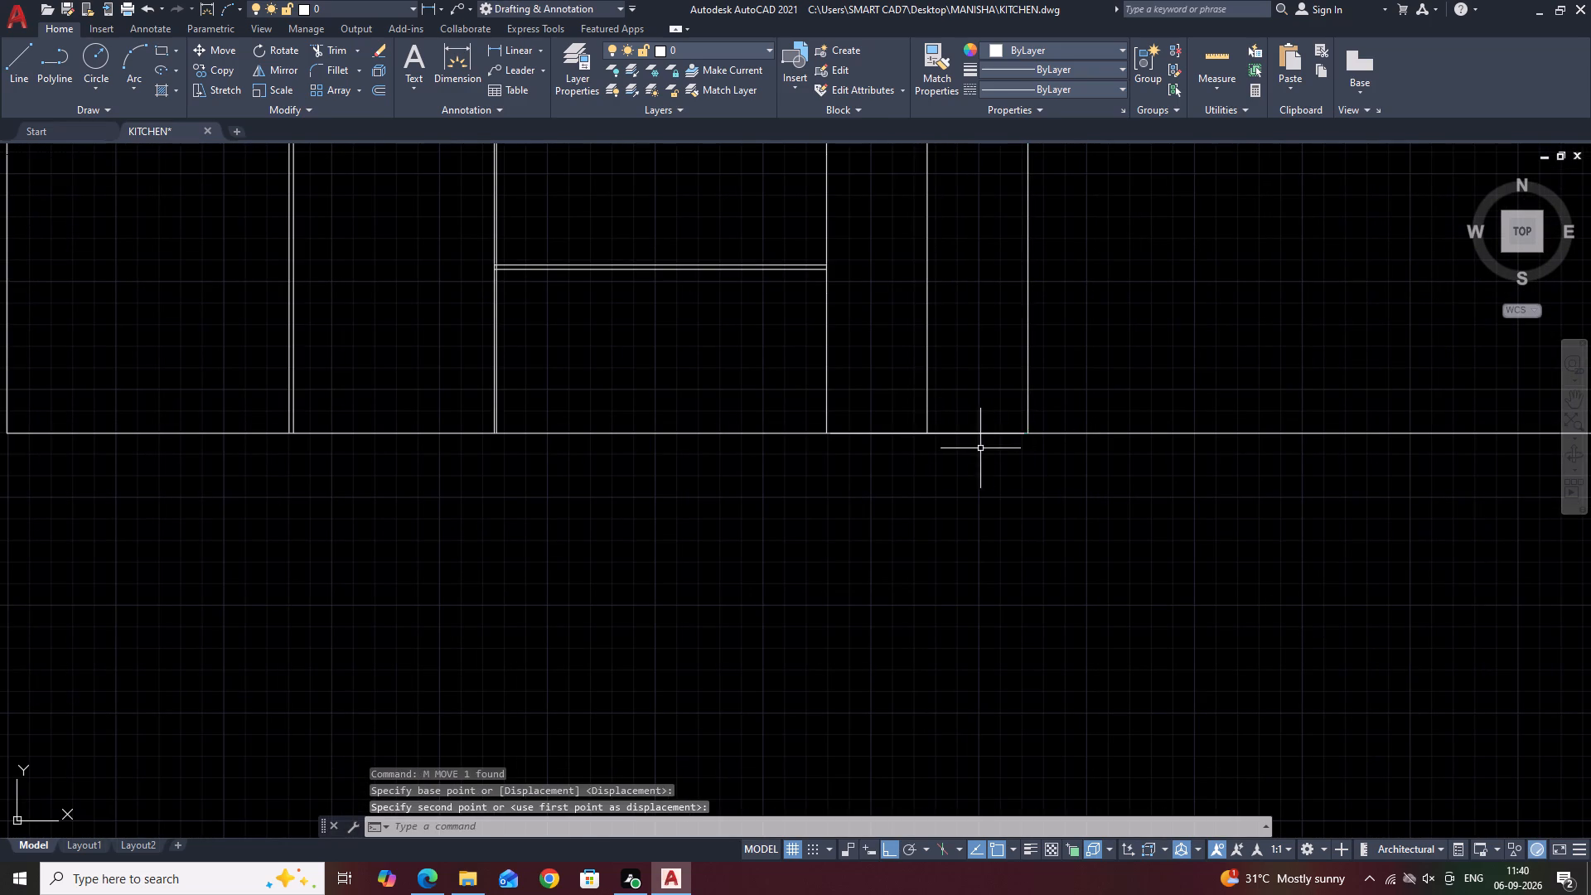
key(Escape)
Divide the vertical line in the middle of the tall unit into 5 equal segments.
scroll(1028, 428, down, 3)
middle_drag(1086, 394, 1091, 422)
scroll(1023, 289, up, 3)
drag(980, 359, 979, 356)
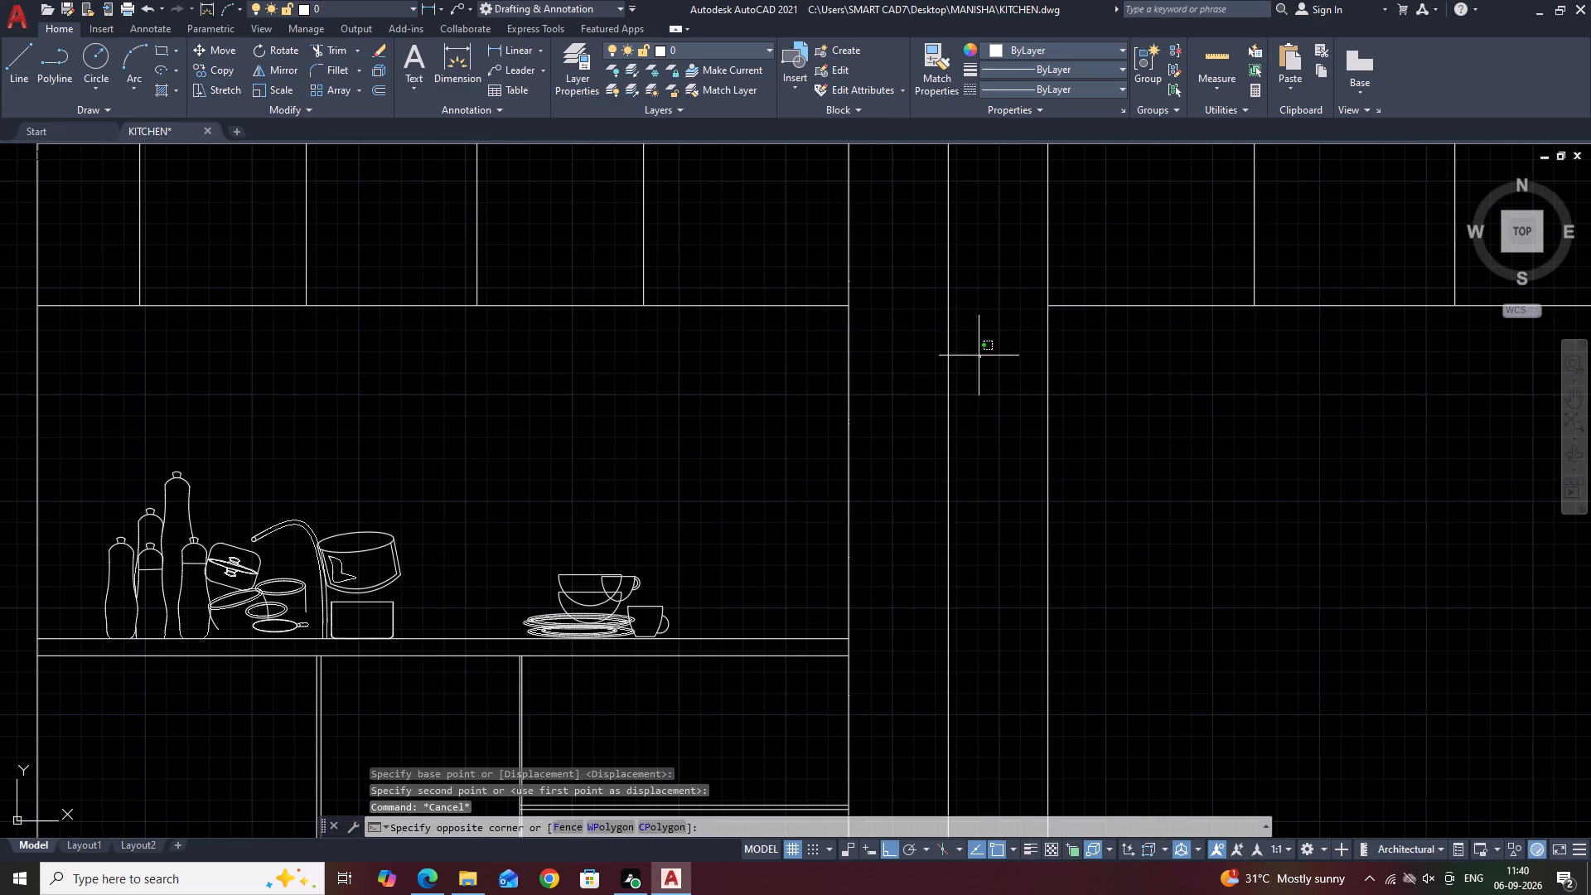
drag(979, 356, 970, 348)
click(926, 300)
middle_drag(977, 358, 1018, 497)
key(d)
key(i)
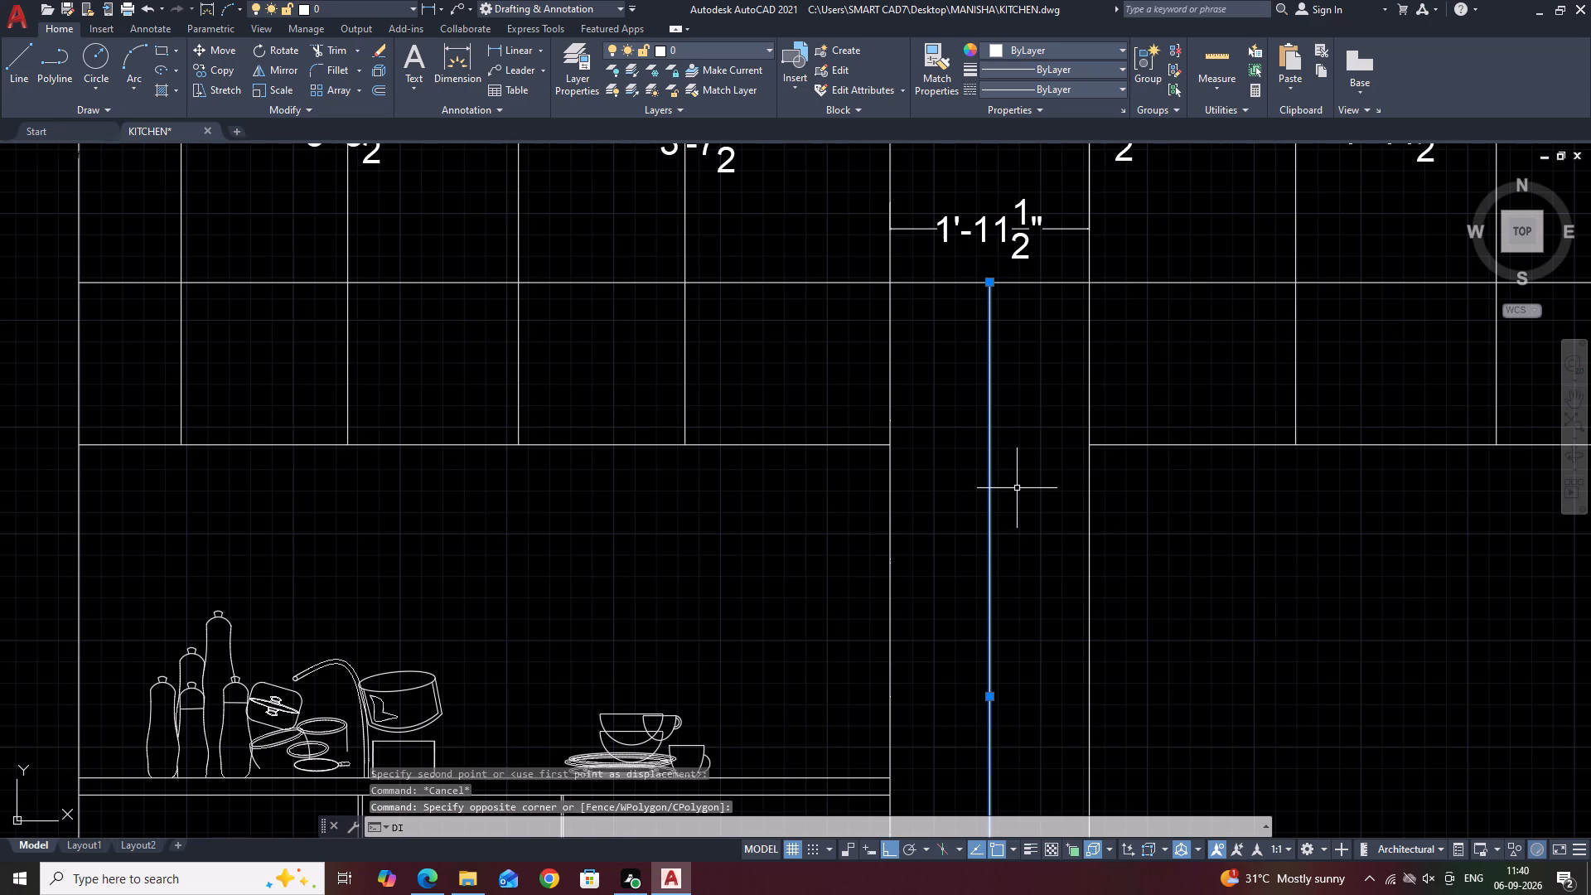
text(V)
key(space)
click(989, 442)
key(space)
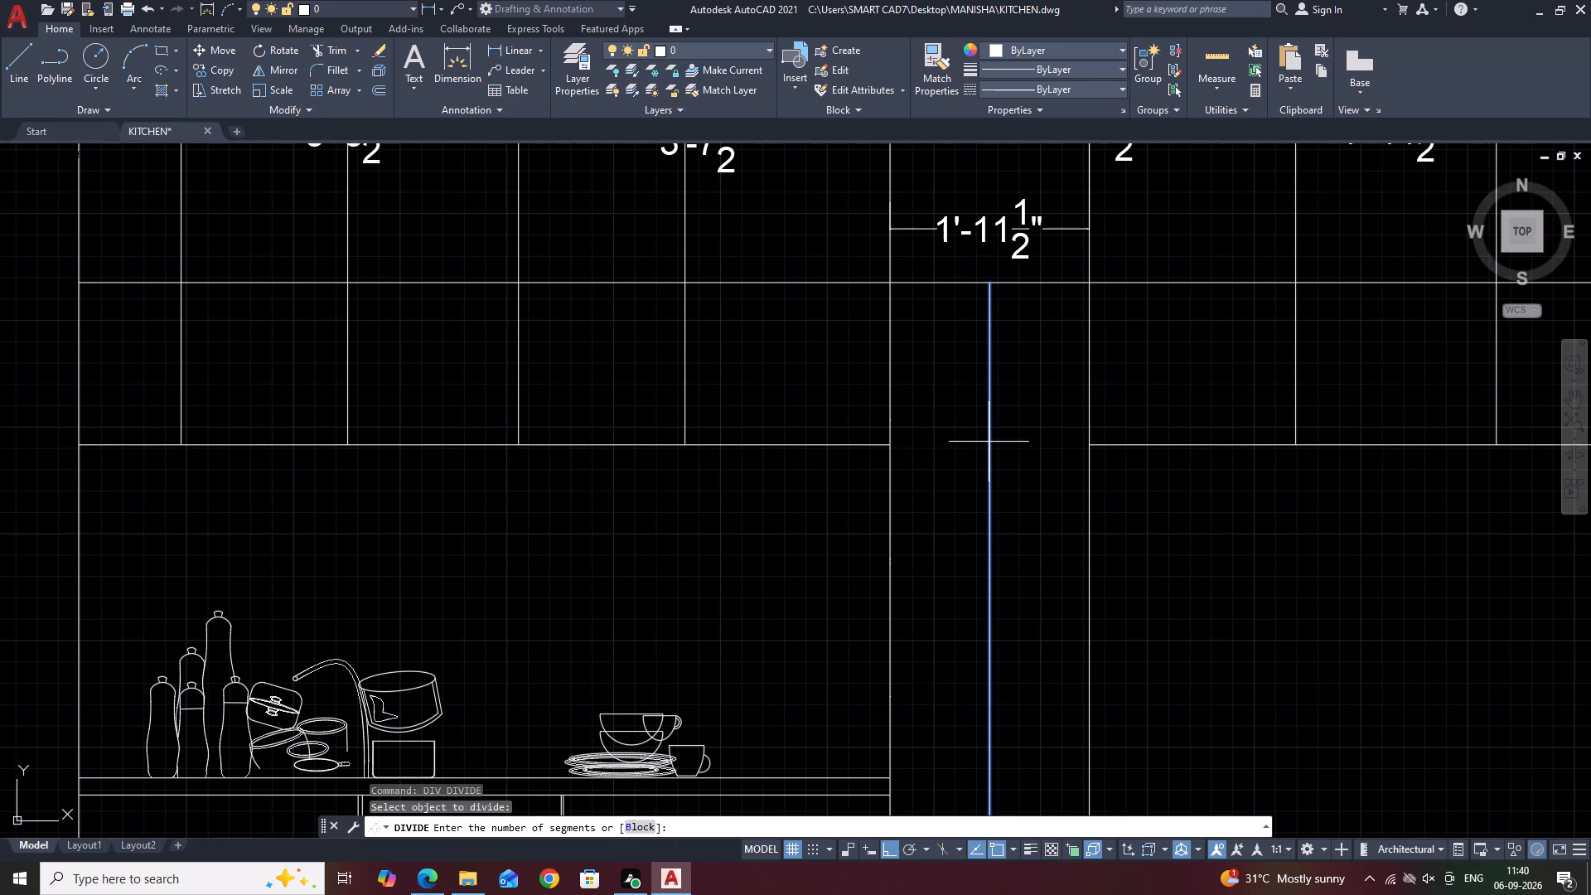
key(5)
key(Return)
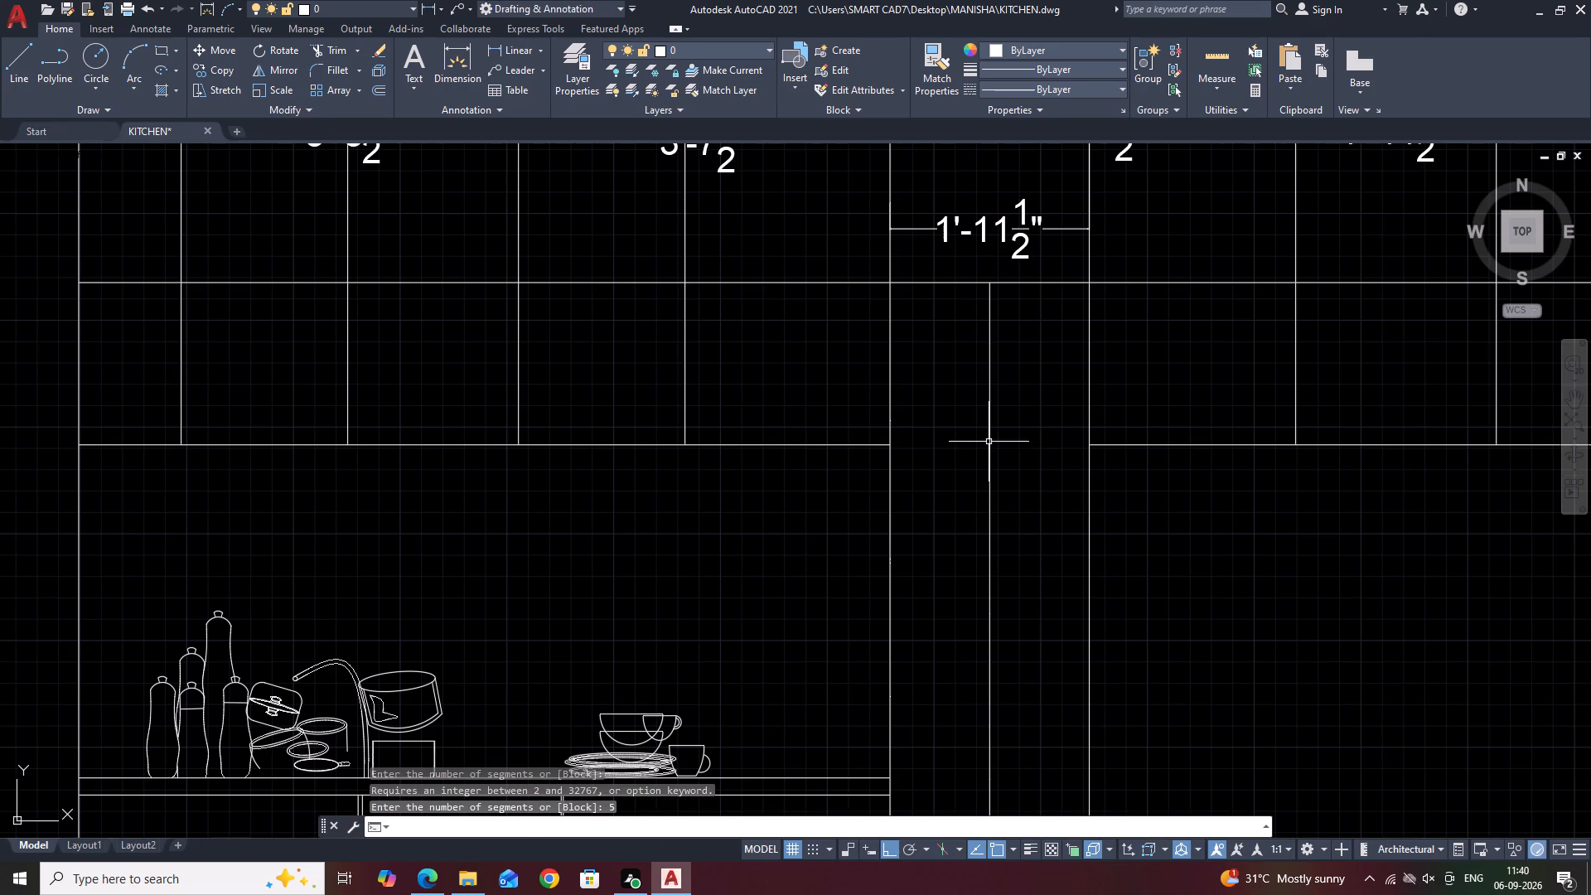
Draw a horizontal line from the centre line's uppermost division point to the tall unit's right side.
text(L)
key(space)
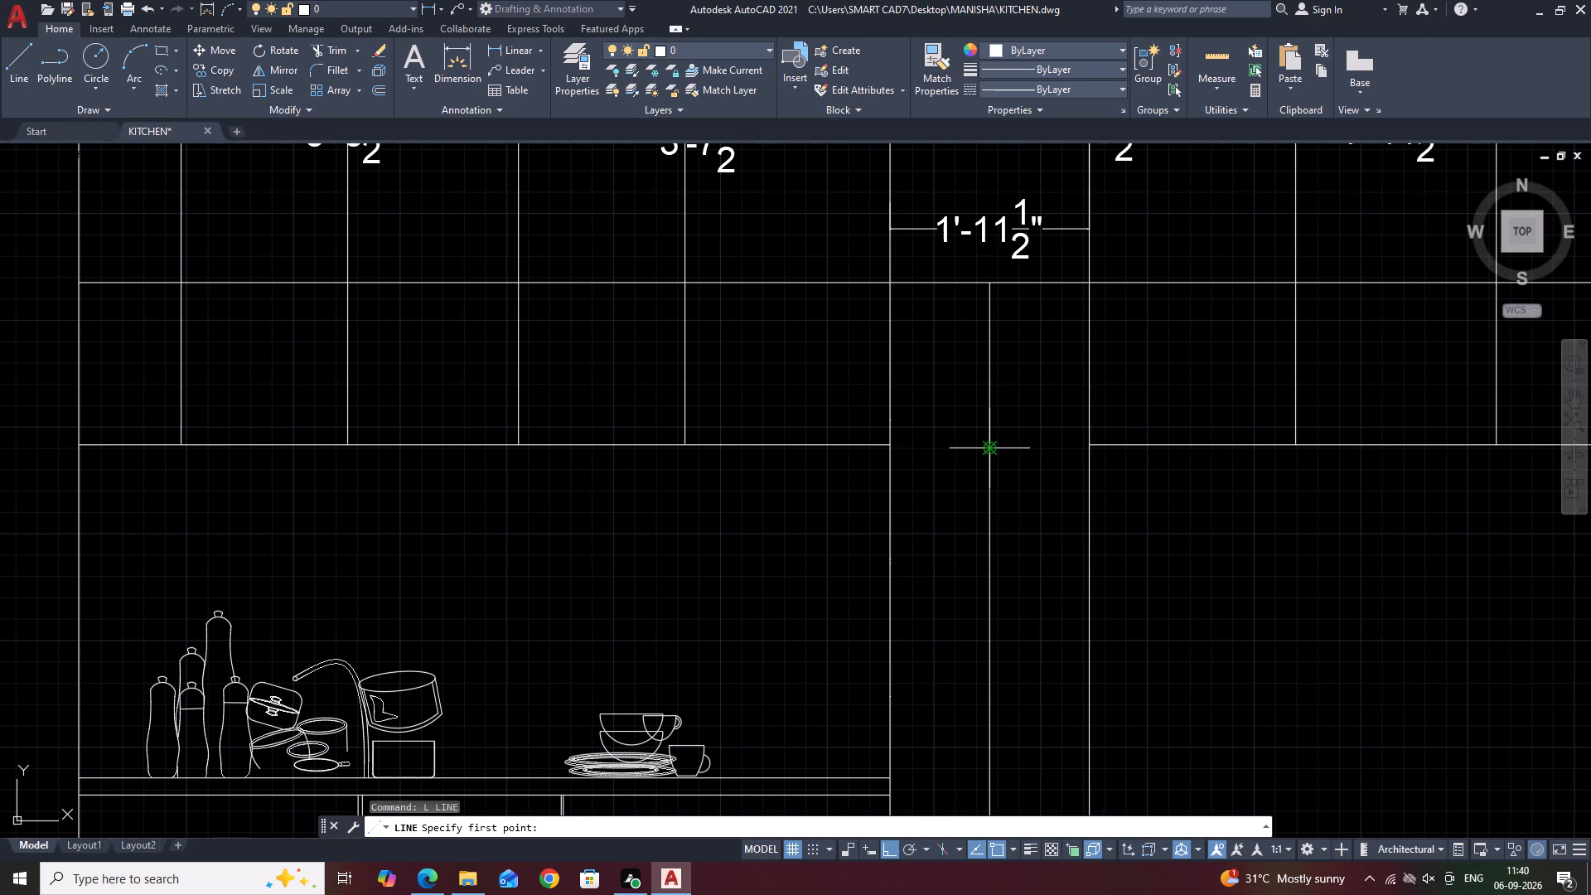
click(989, 447)
click(1089, 448)
scroll(1089, 450, up, 2)
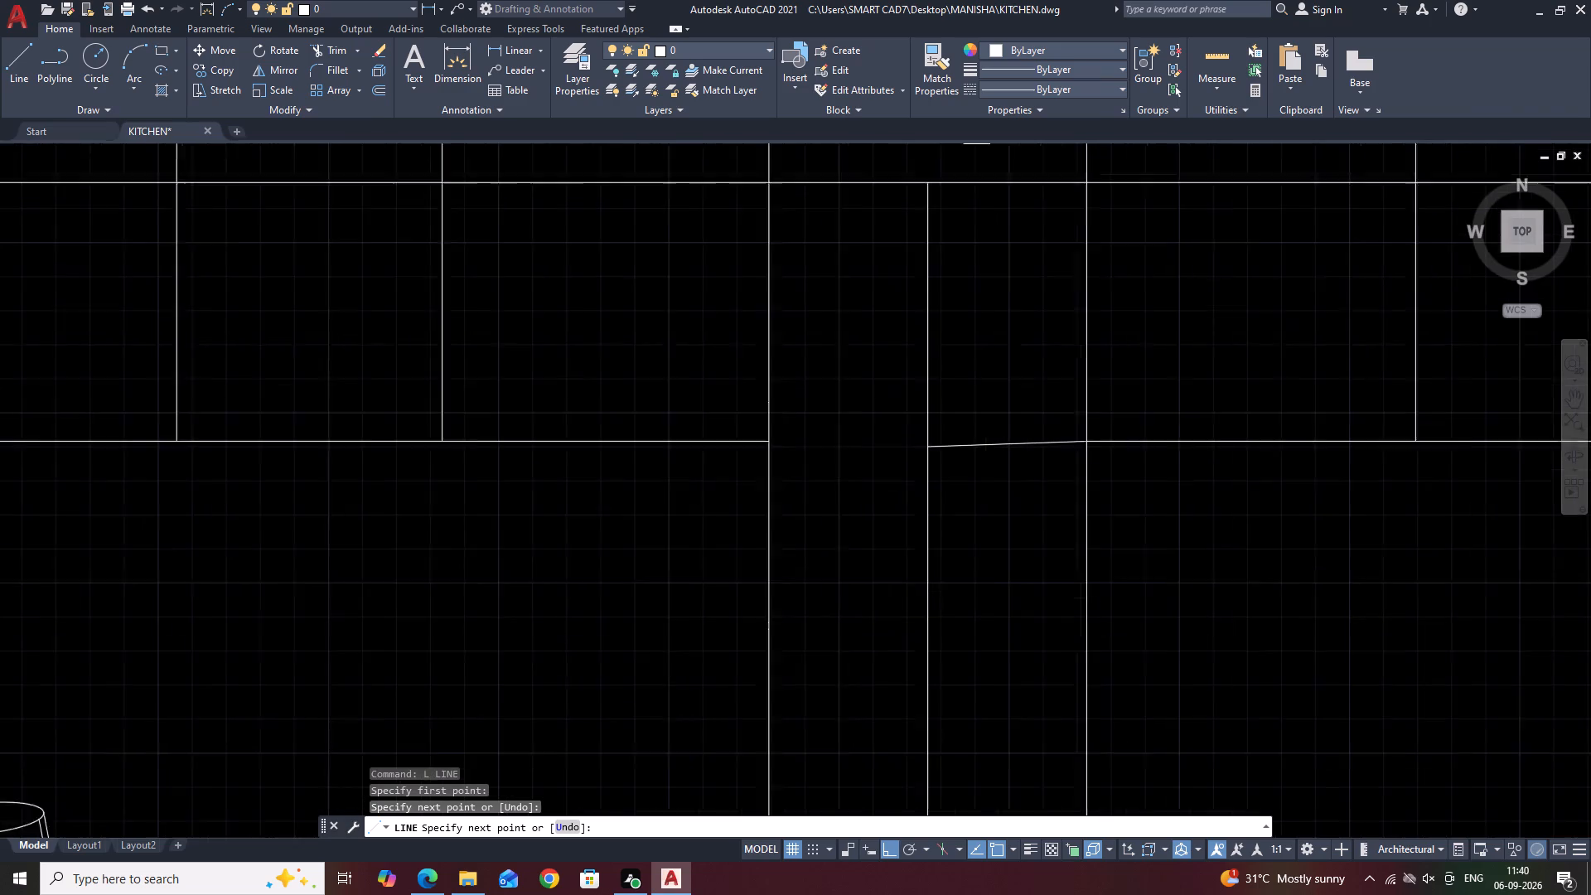
key(ctrl+z)
scroll(1084, 449, up, 2)
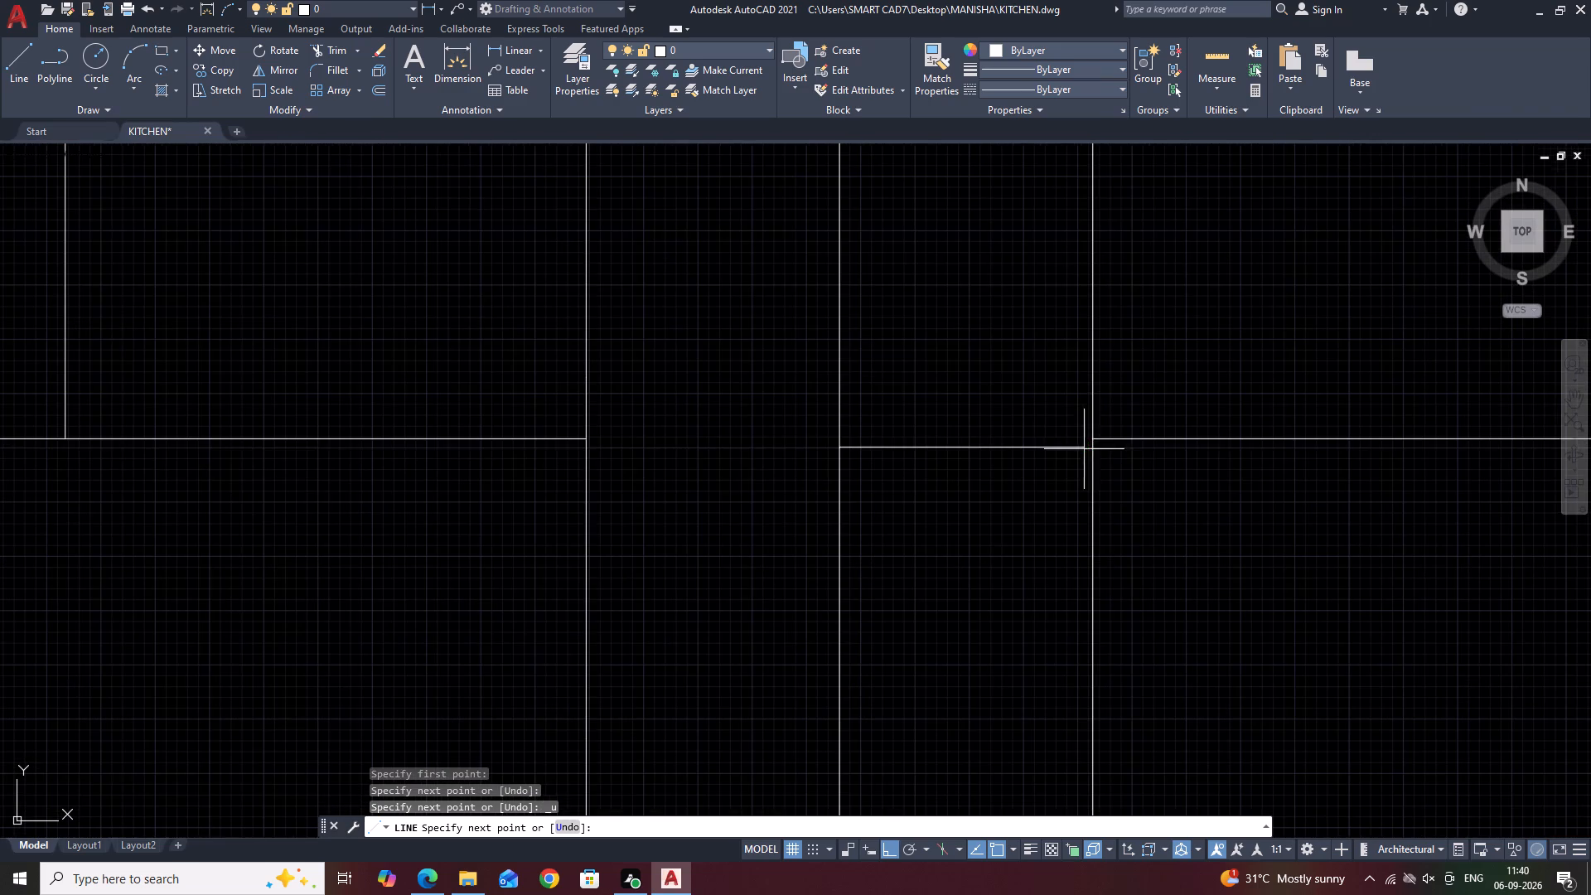
click(1095, 451)
scroll(1042, 347, down, 3)
key(space)
middle_drag(1113, 430, 1088, 309)
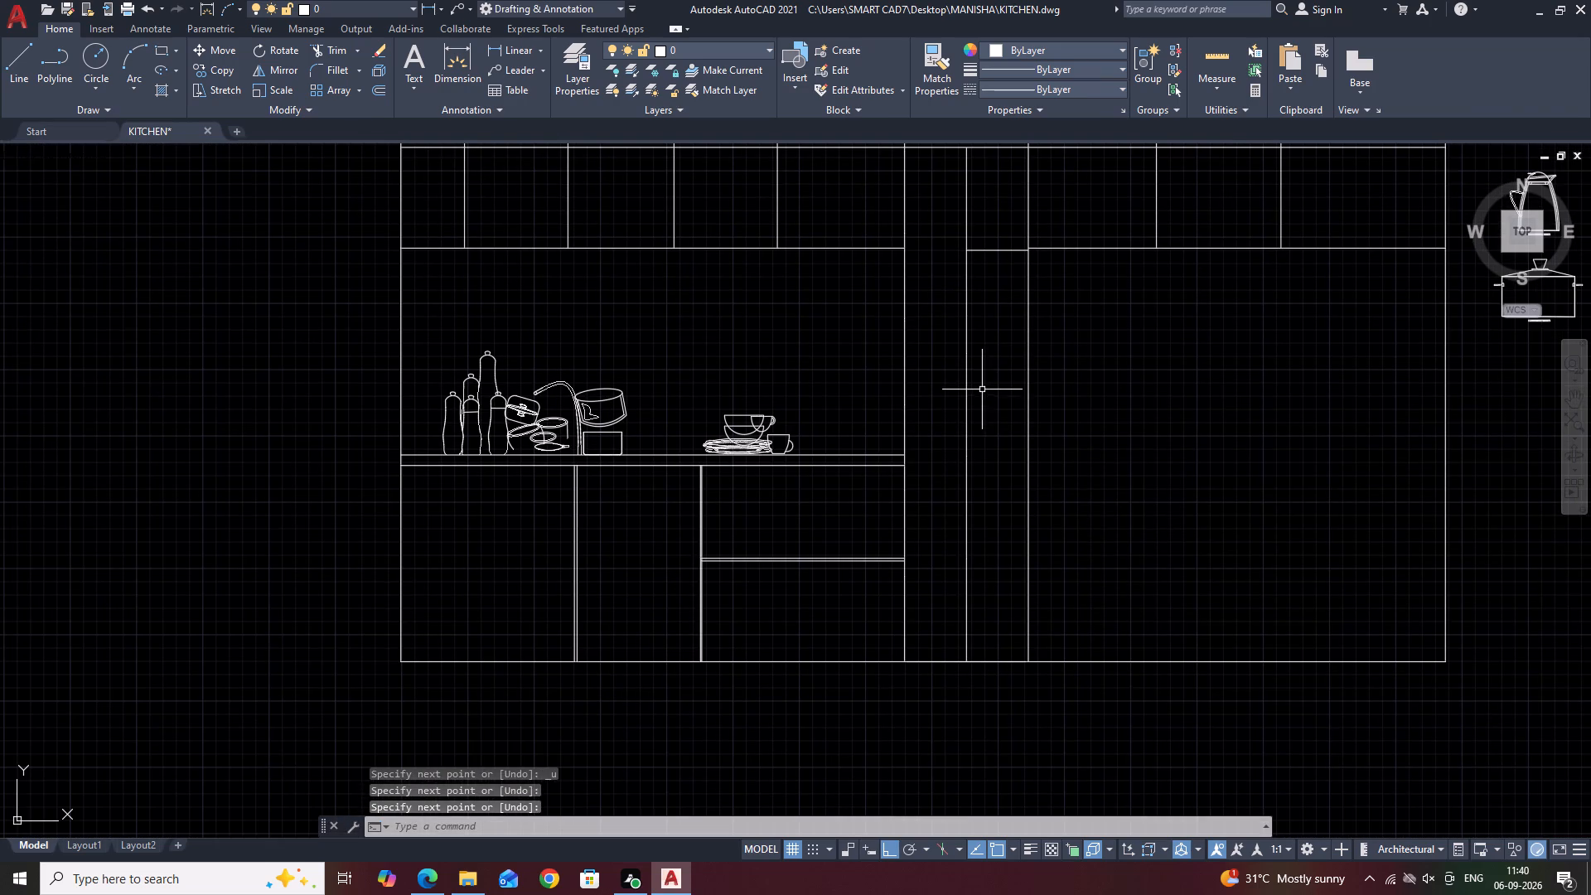
Draw horizontal lines from the centre line's three remaining division points to the tall unit's right side.
key(space)
click(968, 355)
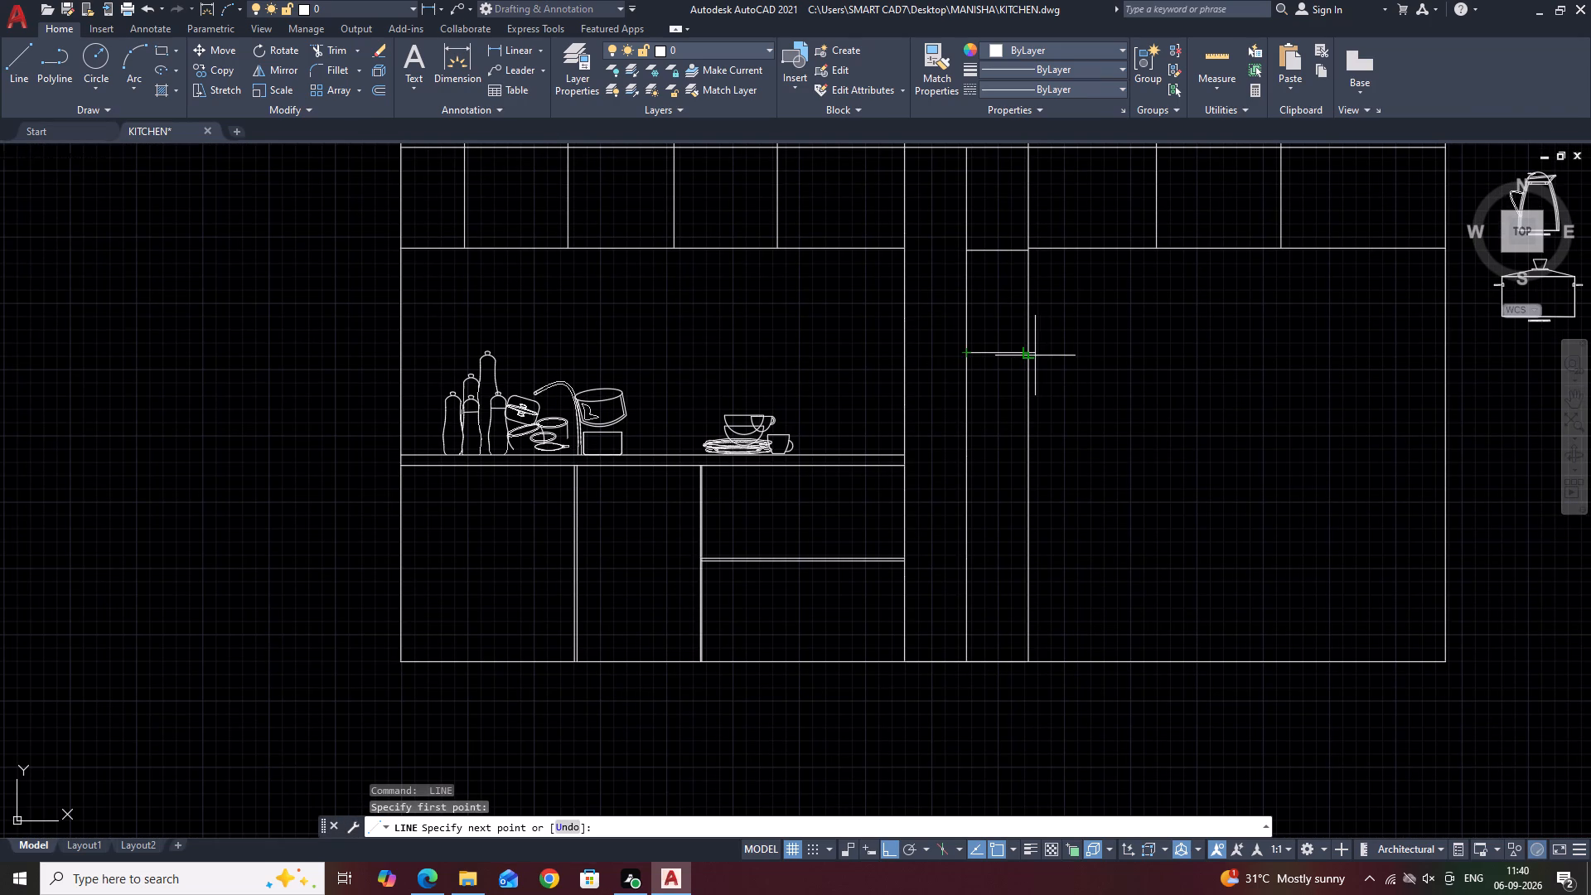
click(1026, 351)
key(space)
key(space)
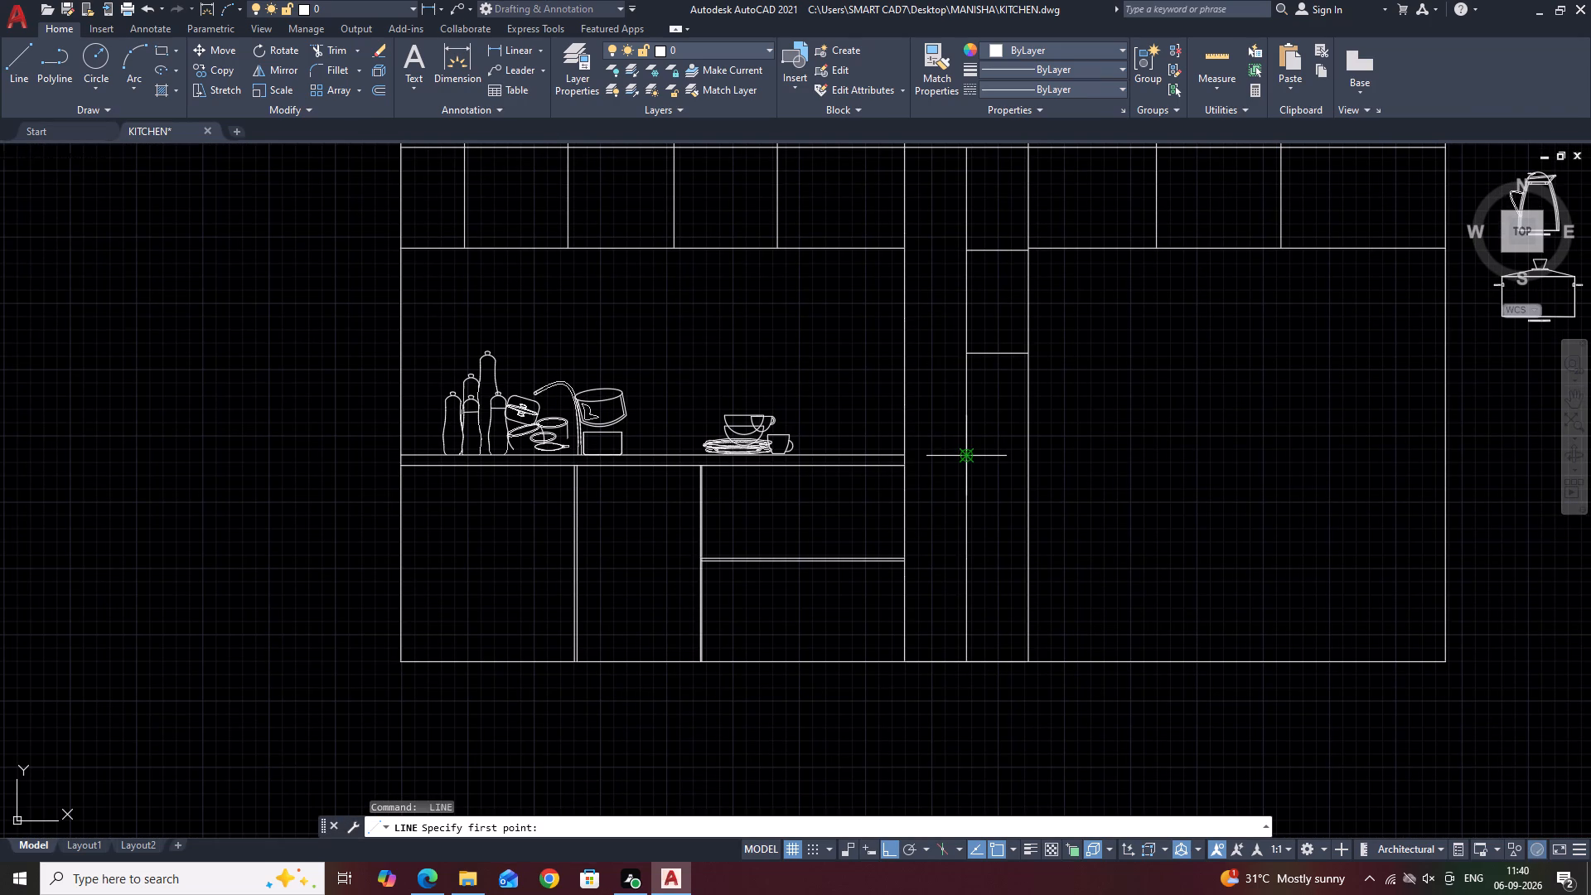
click(967, 457)
click(1027, 456)
key(space)
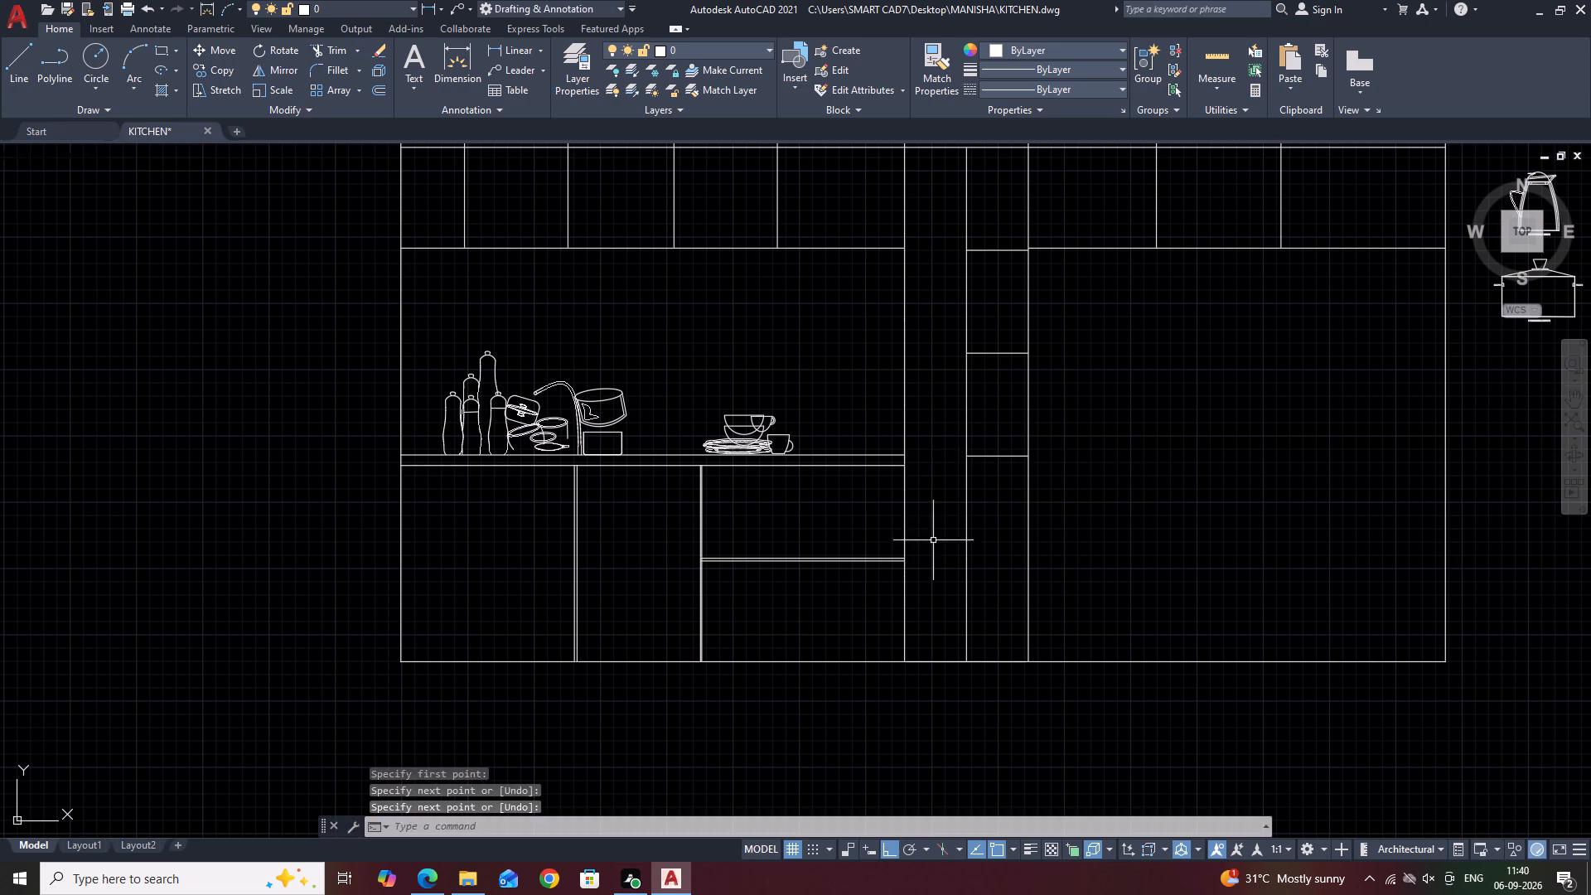
key(space)
click(963, 558)
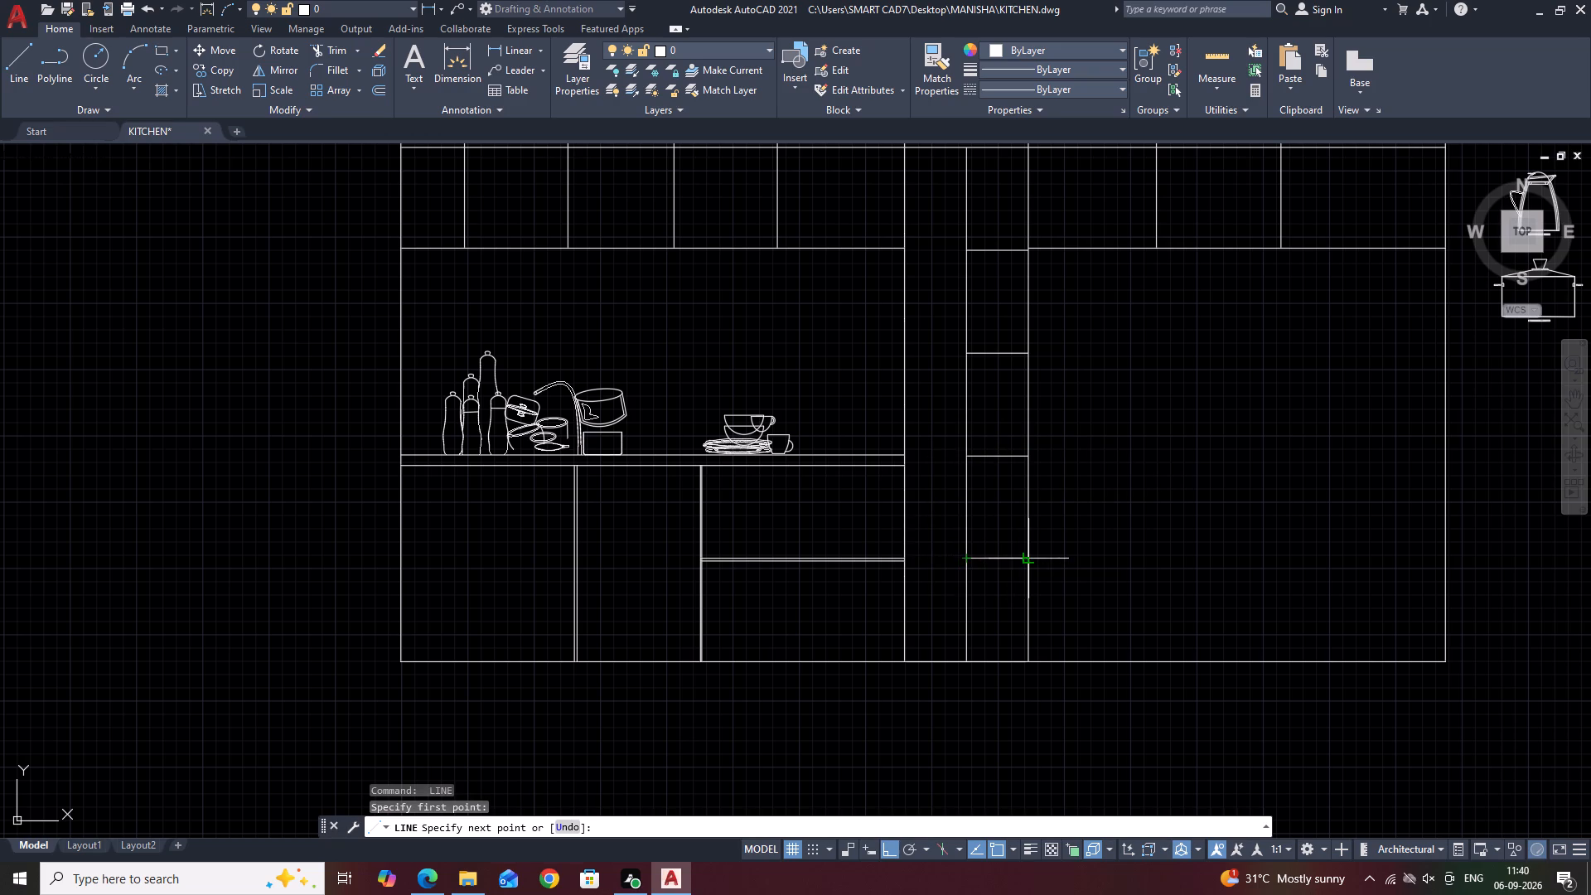
click(1028, 560)
key(Escape)
Erase the leftover objects along the tall unit's left side, from the line below the dimensions down to the base.
scroll(1074, 463, down, 2)
middle_drag(1119, 370, 1124, 400)
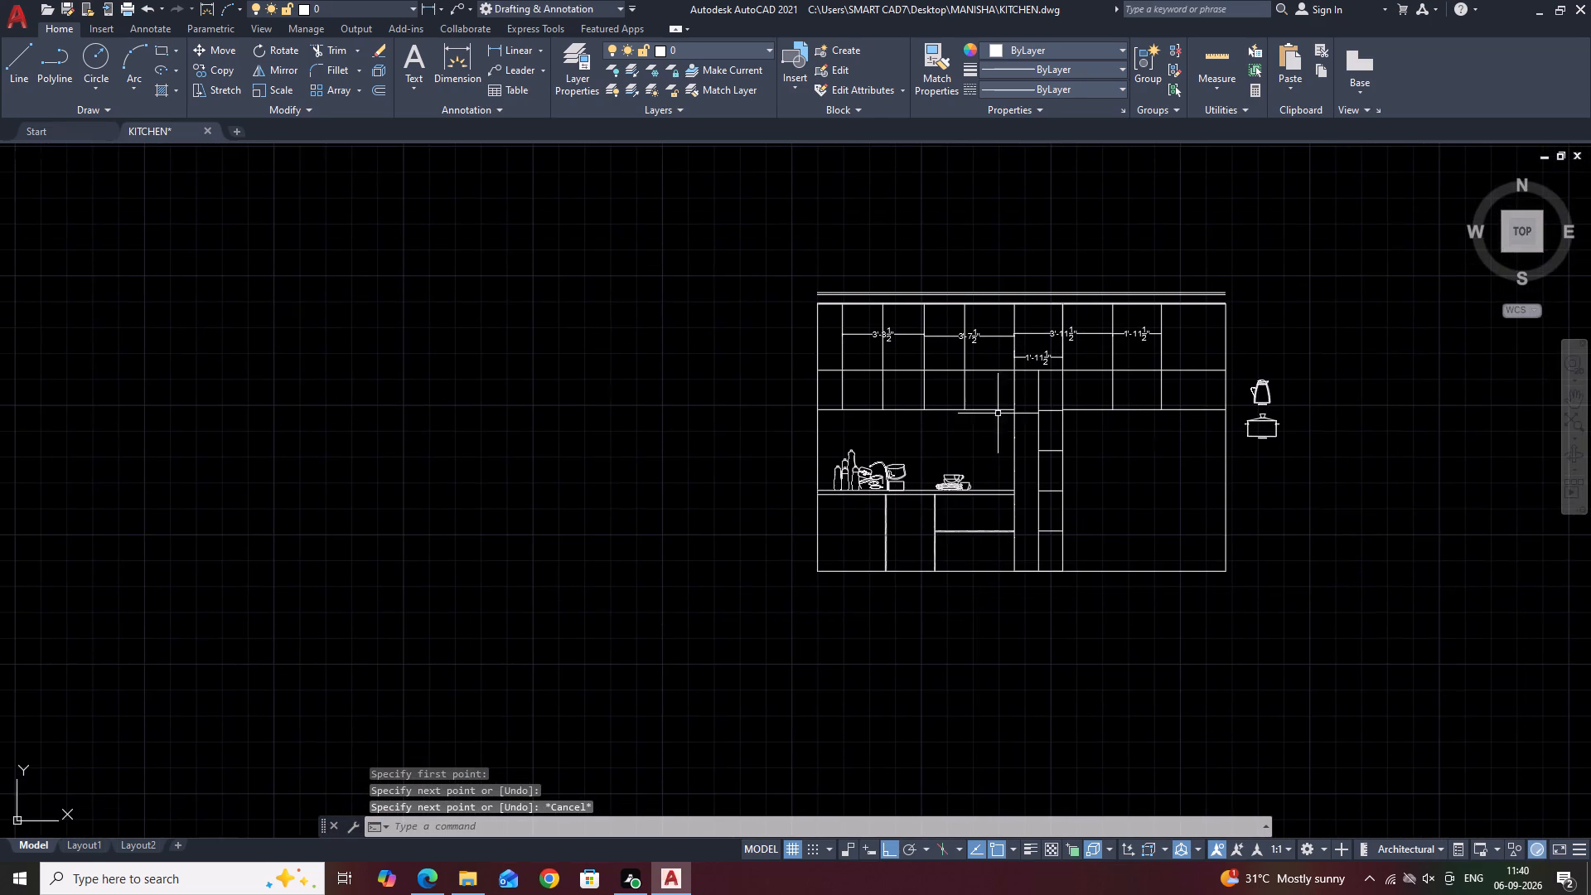
scroll(997, 414, up, 2)
click(1036, 446)
key(Escape)
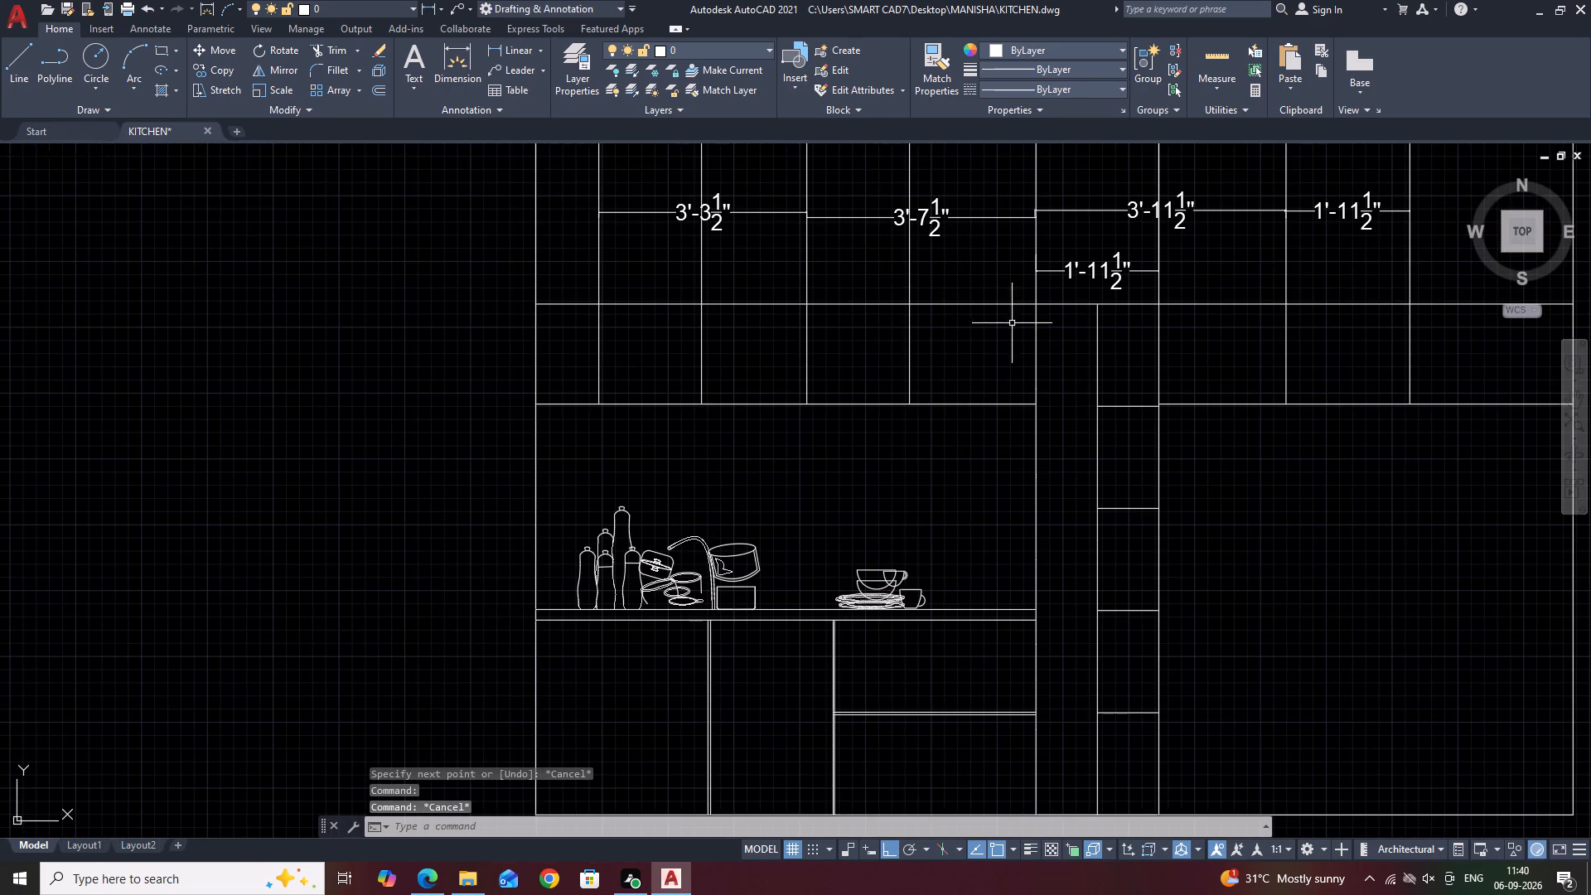
click(1019, 298)
scroll(1049, 371, down, 2)
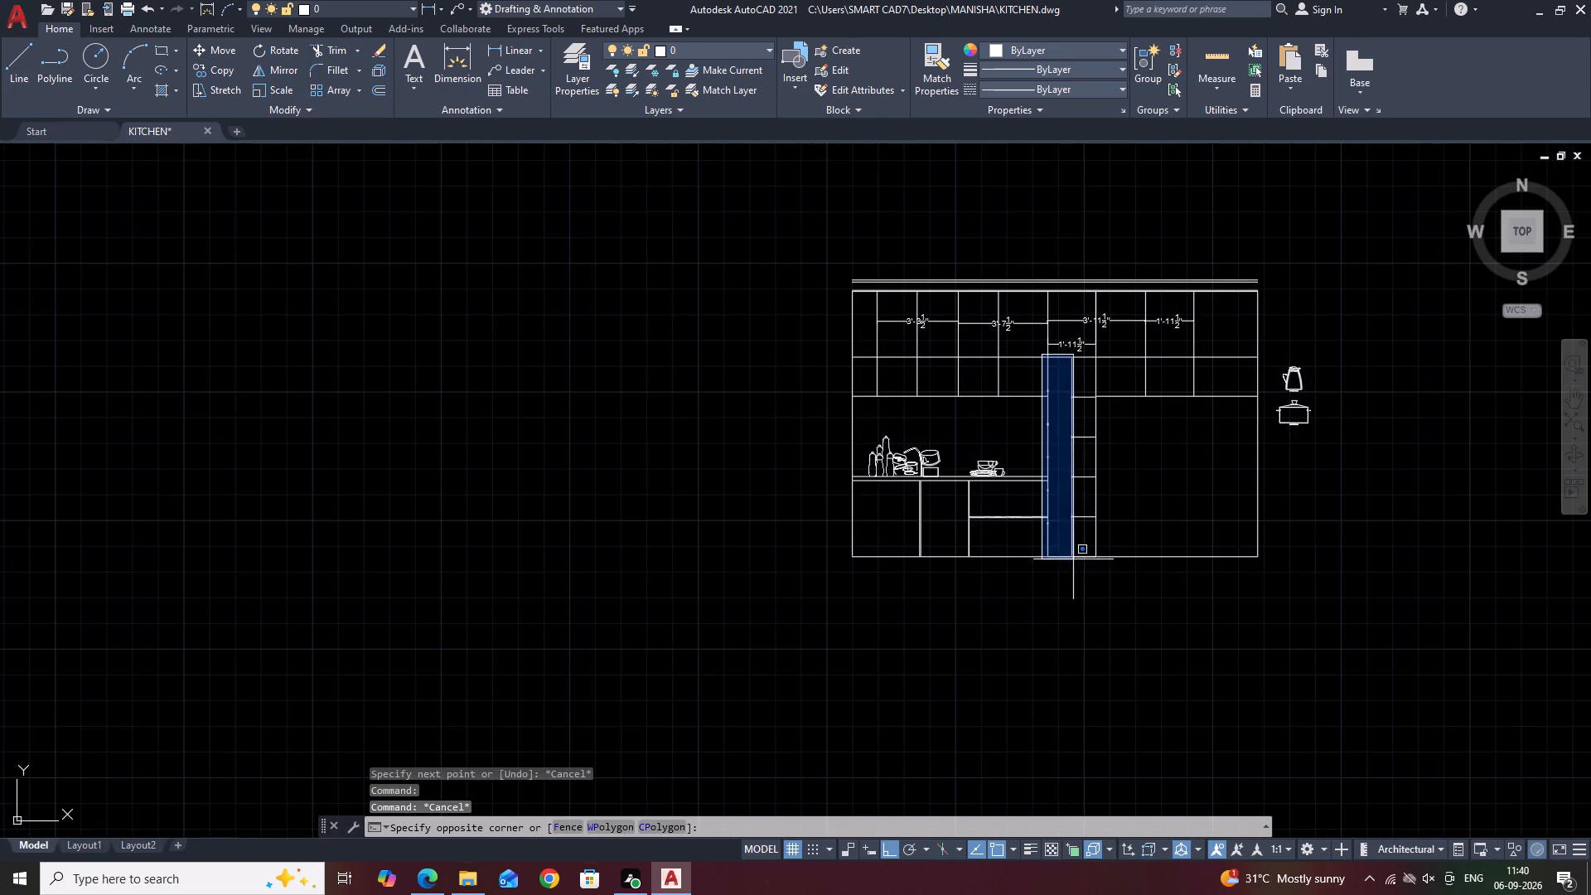
click(1065, 564)
key(Delete)
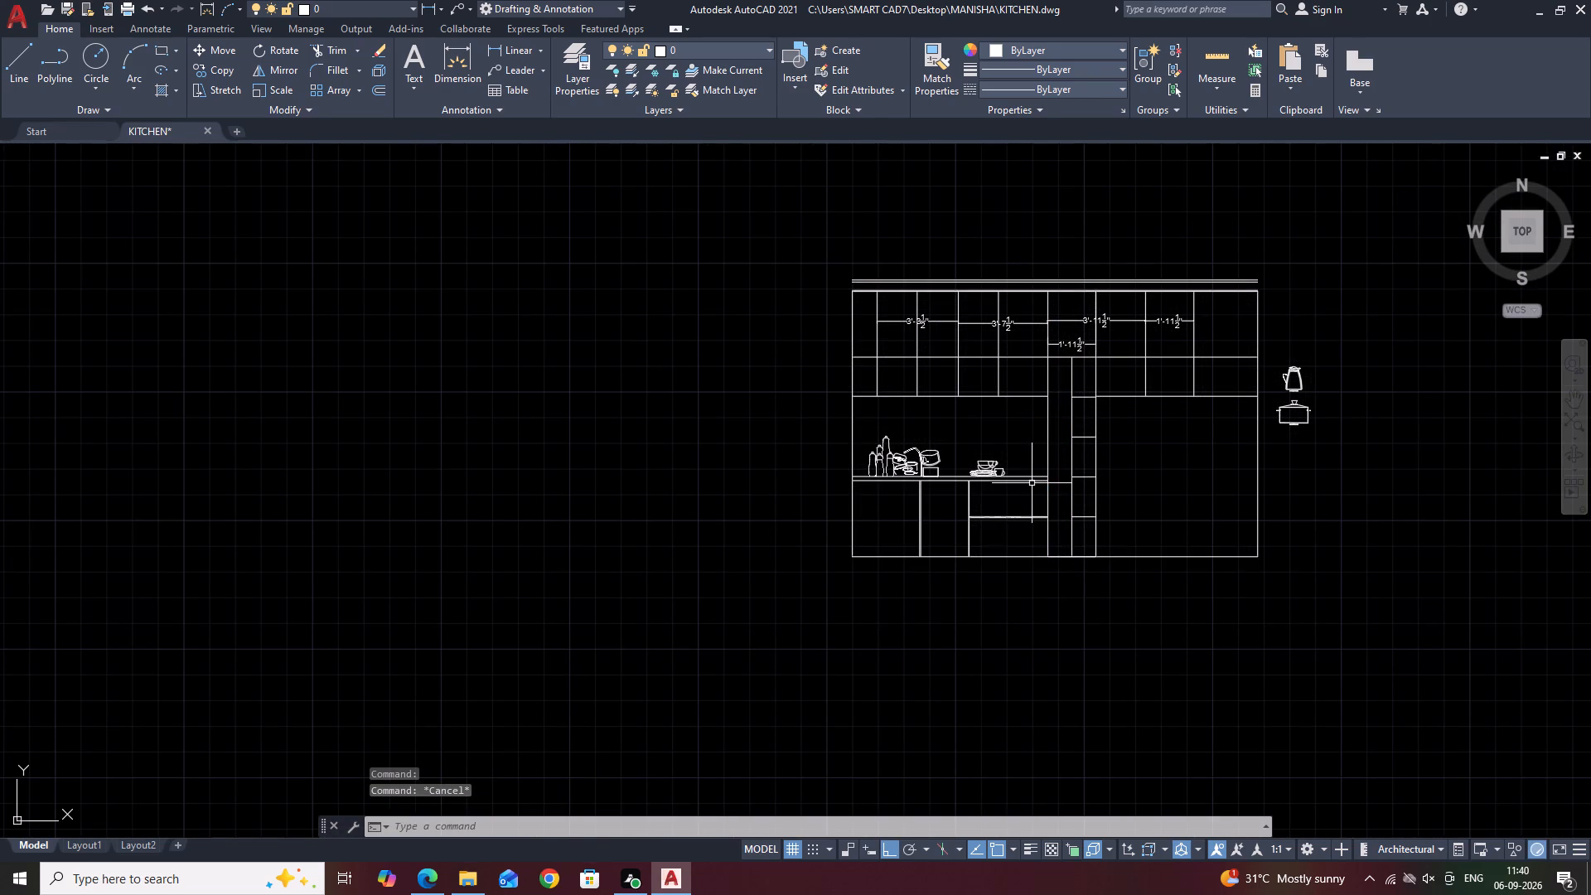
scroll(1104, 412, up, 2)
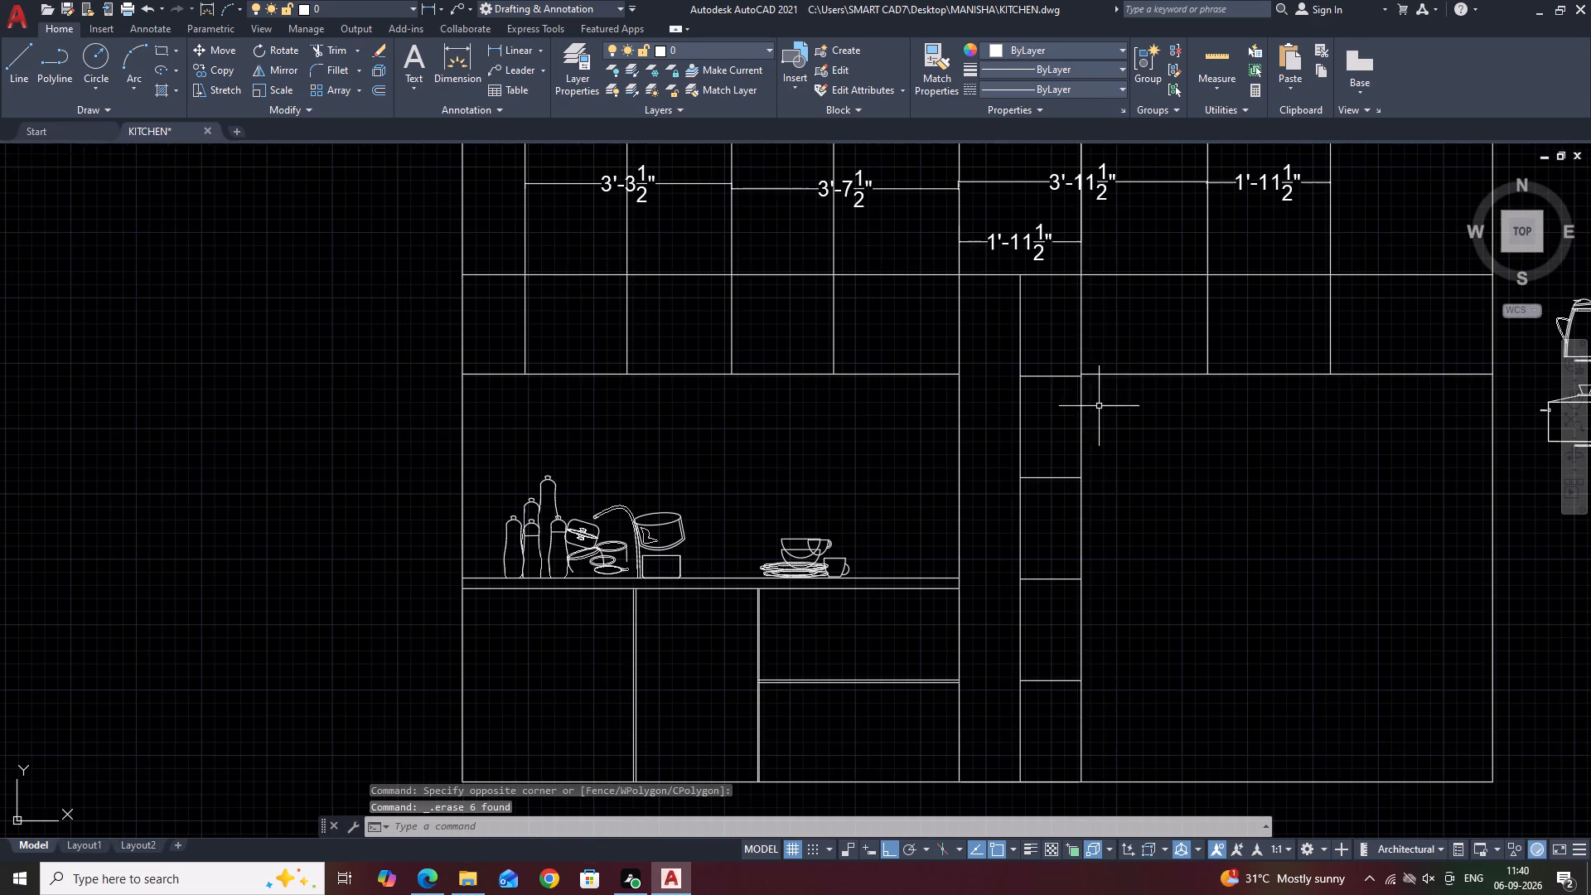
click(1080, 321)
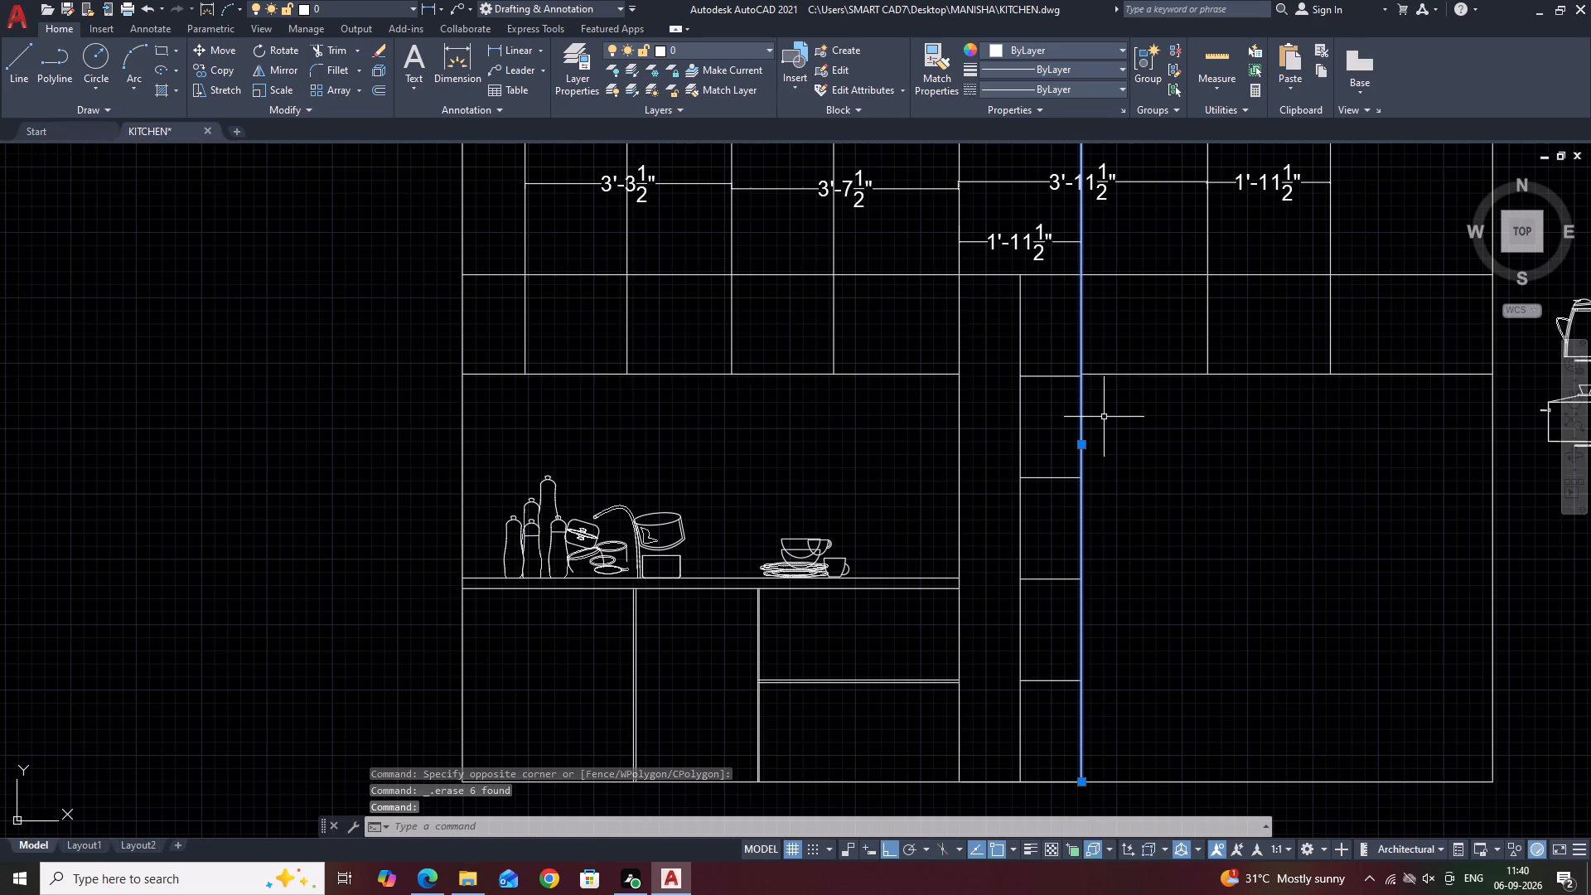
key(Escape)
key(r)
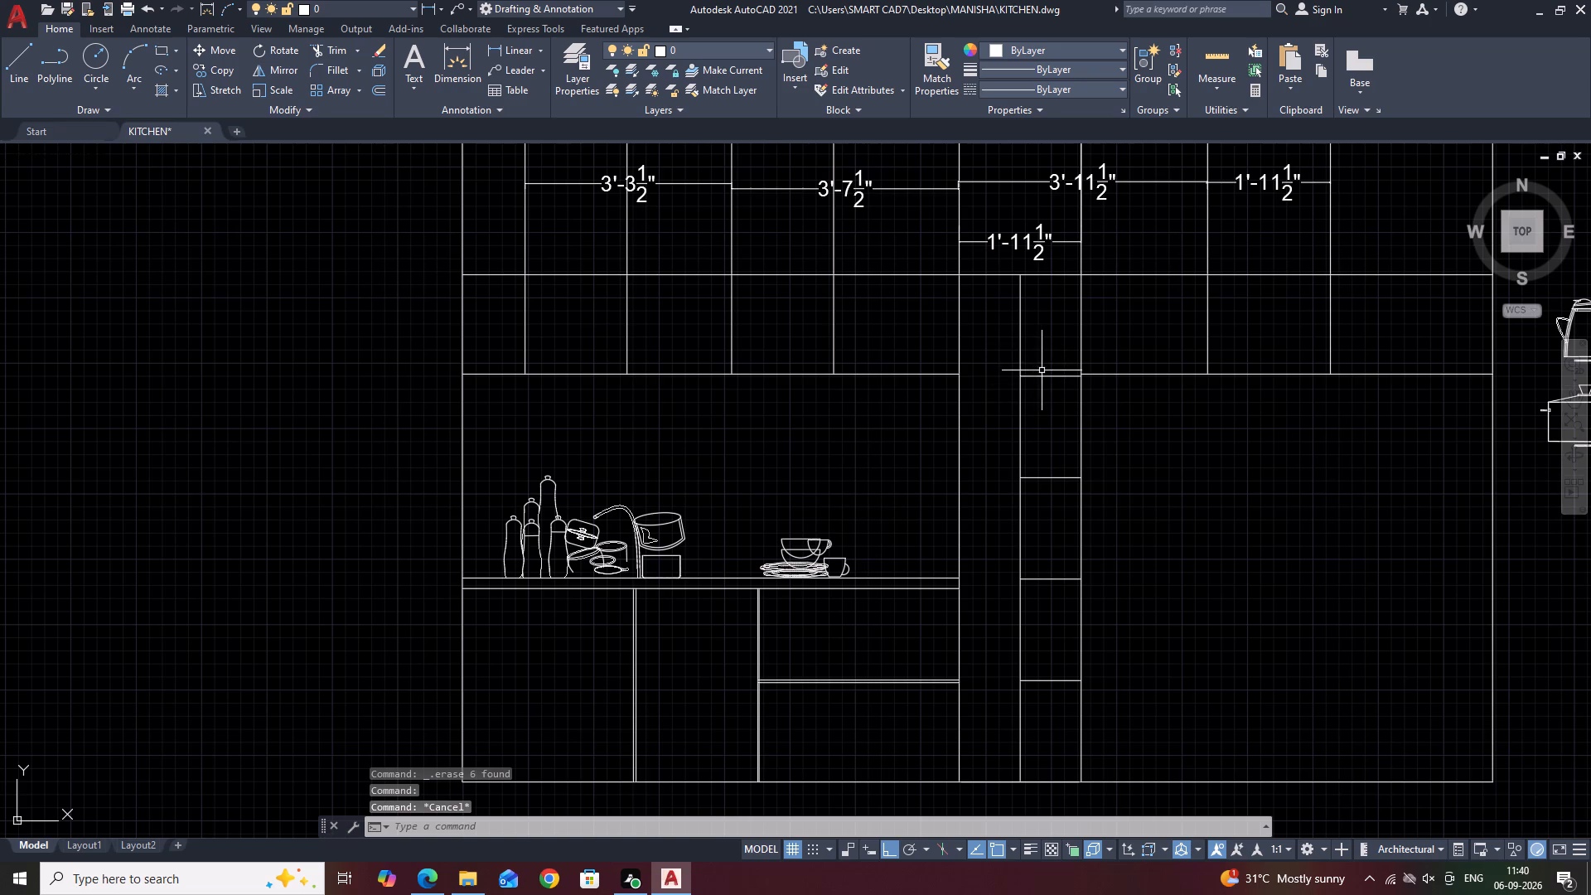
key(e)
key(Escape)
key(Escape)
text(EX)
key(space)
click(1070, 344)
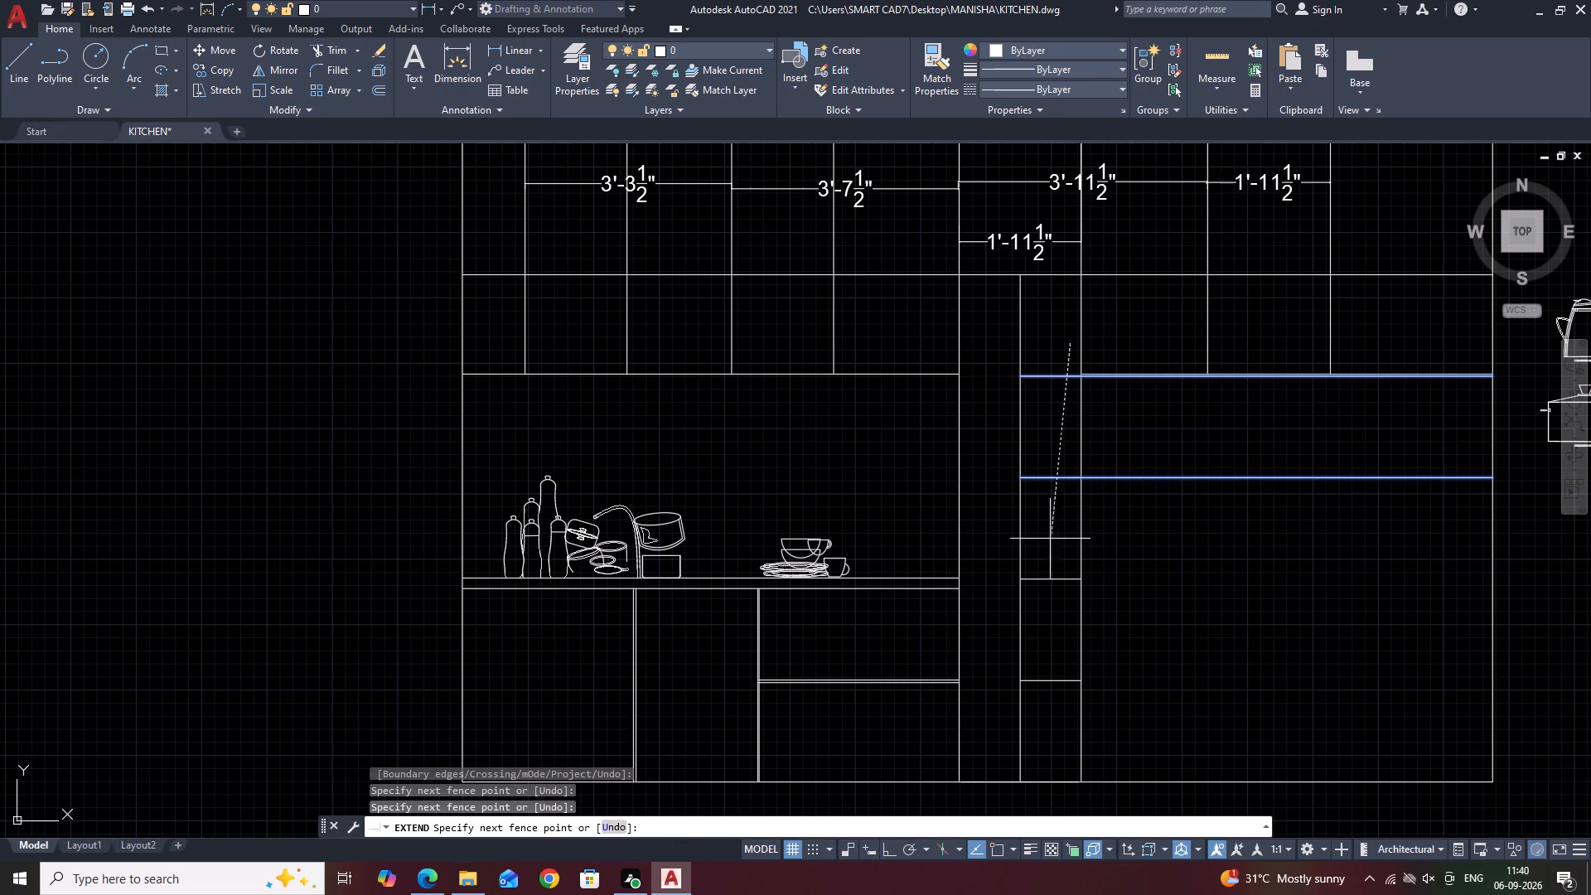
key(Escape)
Extend the four shelf lines from the centre line to the tall unit's left side.
key(space)
click(1039, 344)
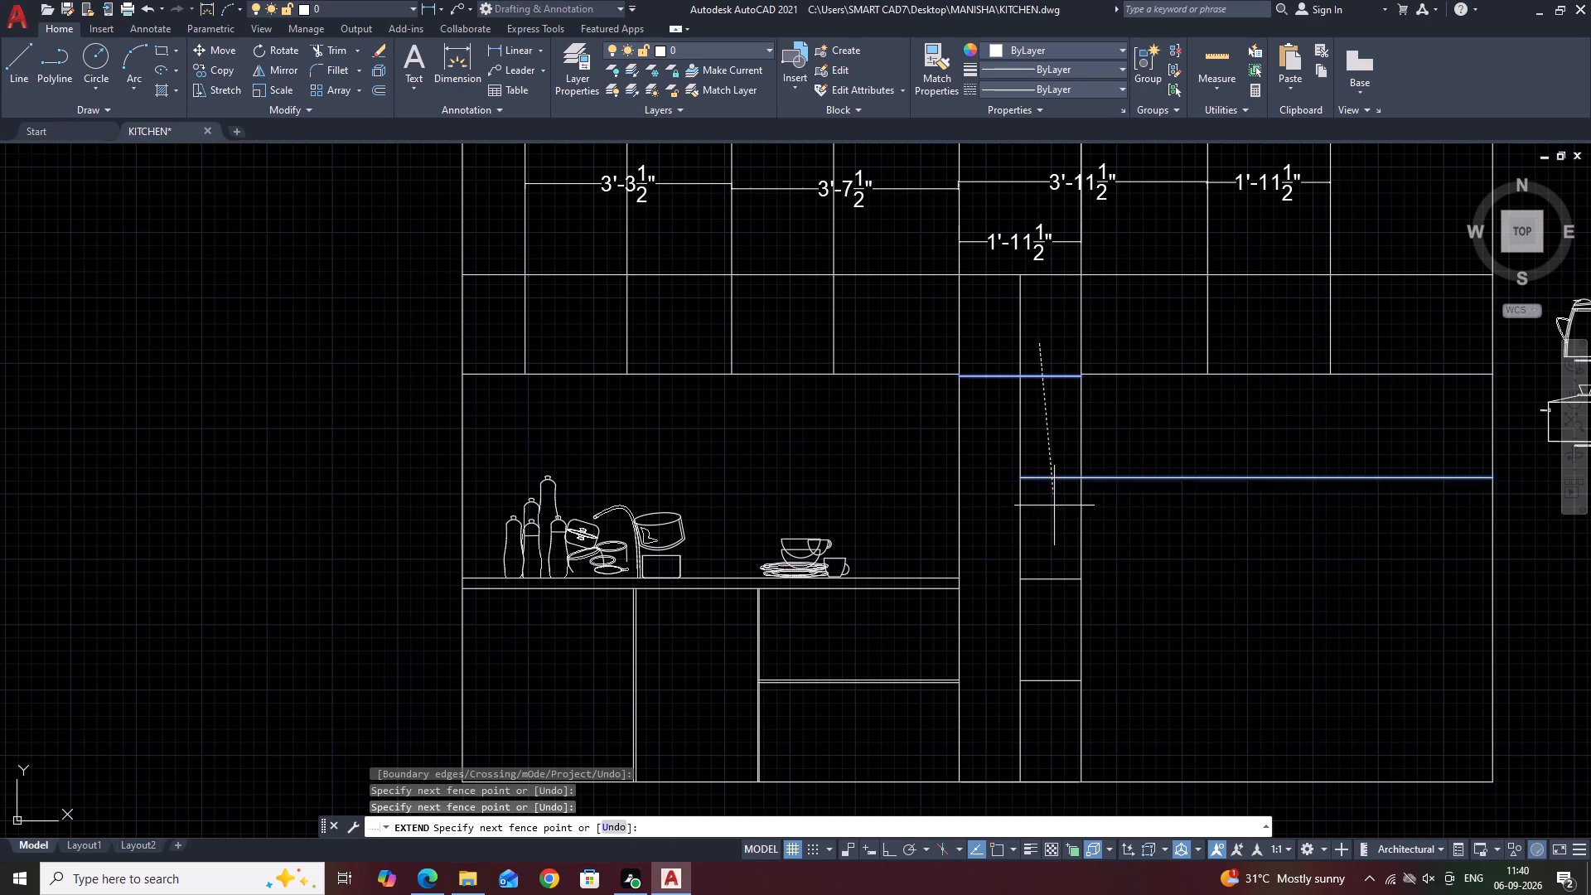
click(1037, 692)
key(Escape)
Offset the tall unit's uppermost shelf line upward by 0.5 inch.
click(1032, 375)
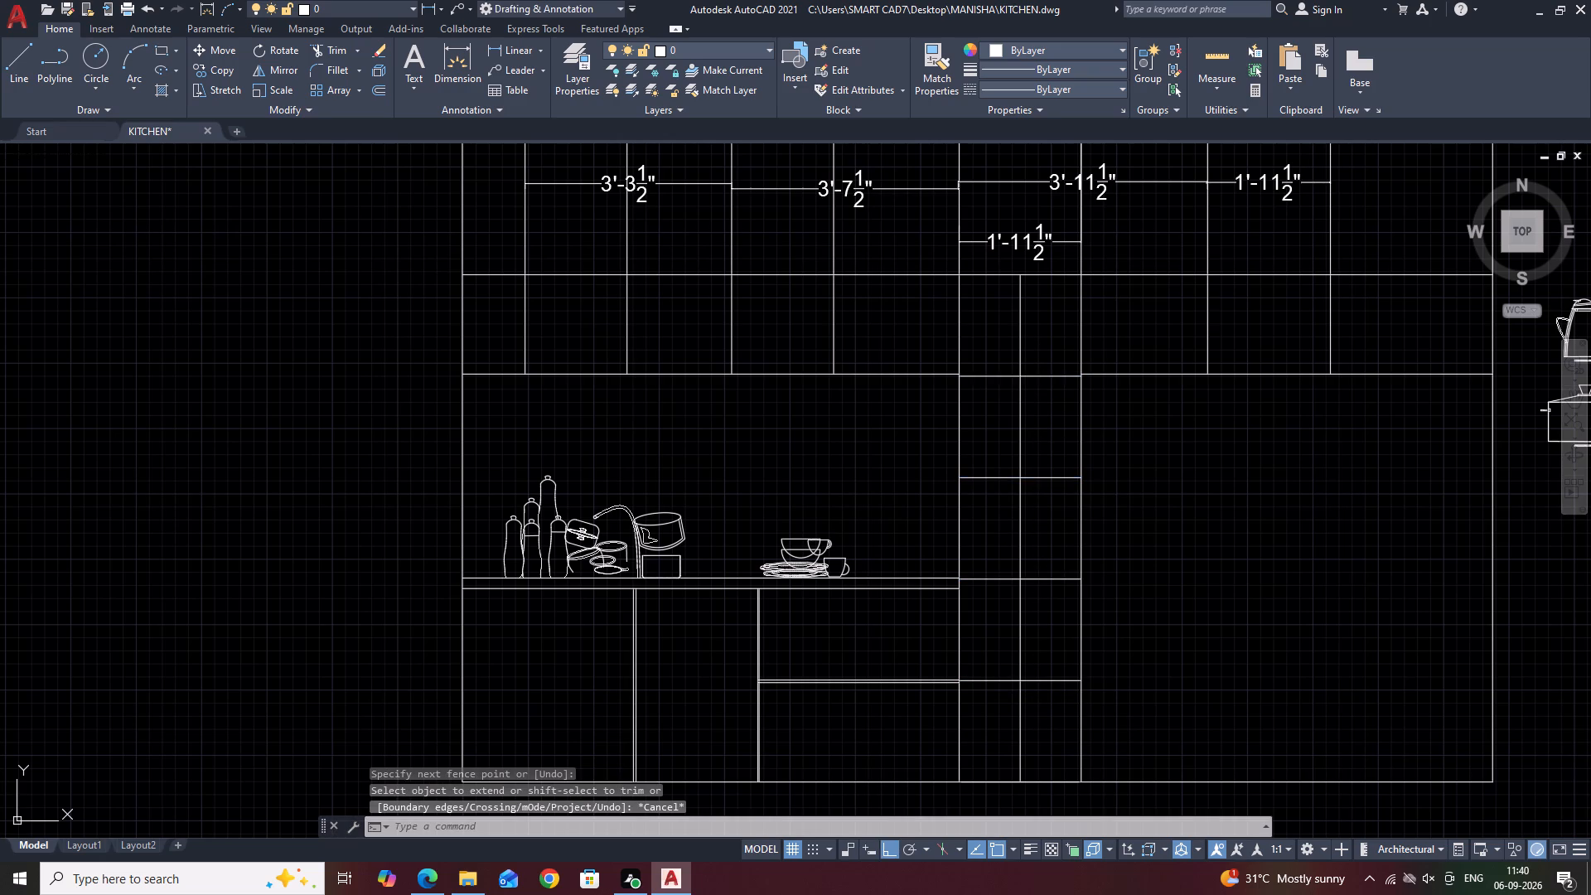
middle_drag(1018, 322, 1004, 385)
text(O)
key(space)
scroll(1002, 424, up, 2)
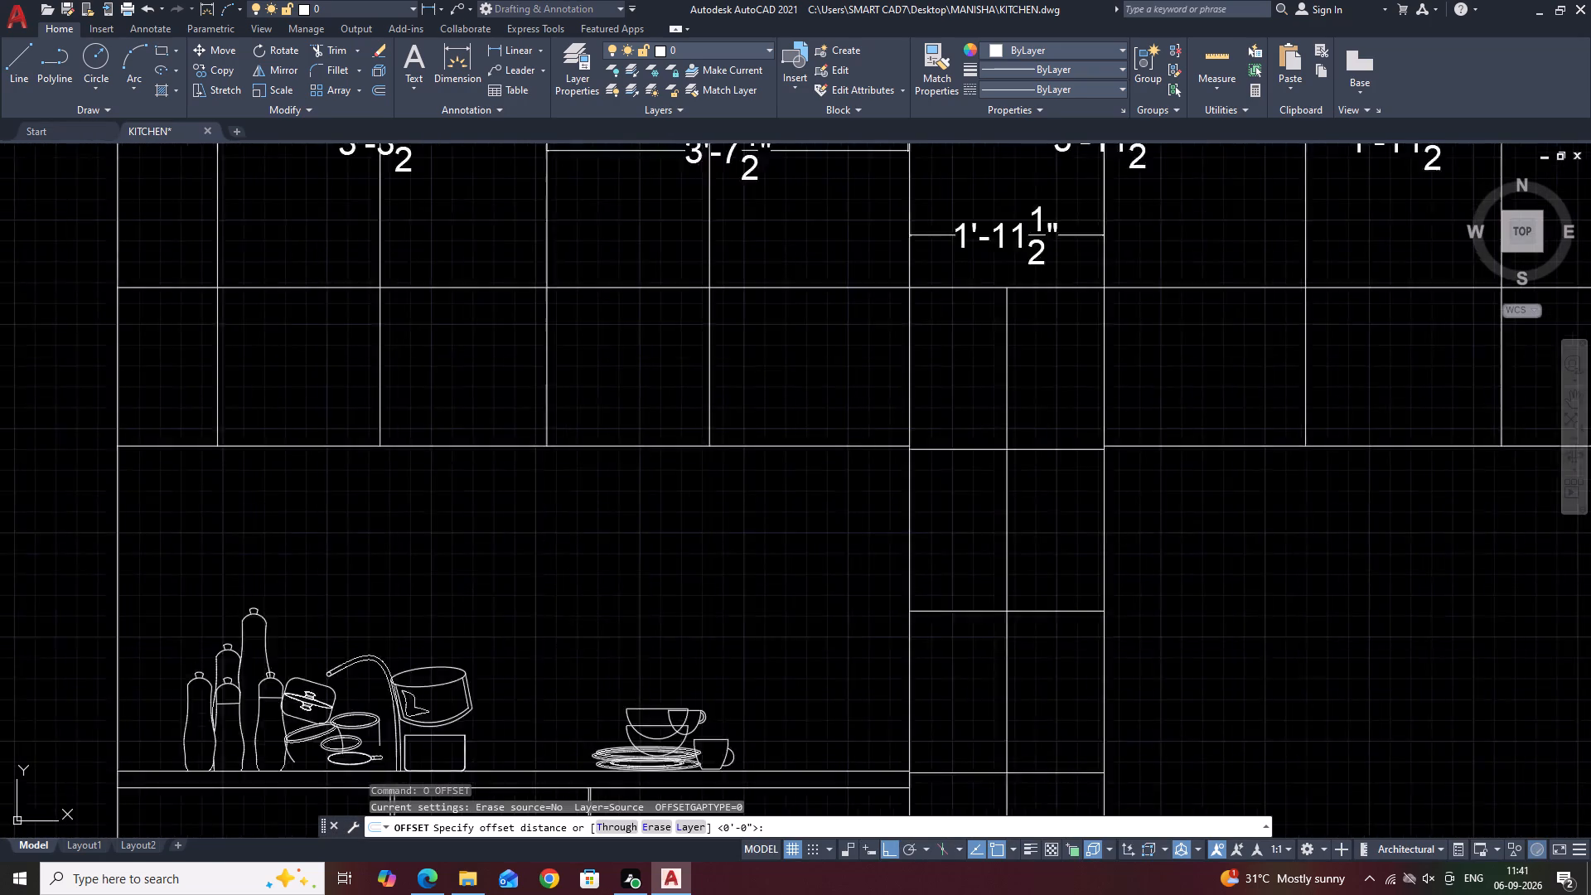
text(0.5)
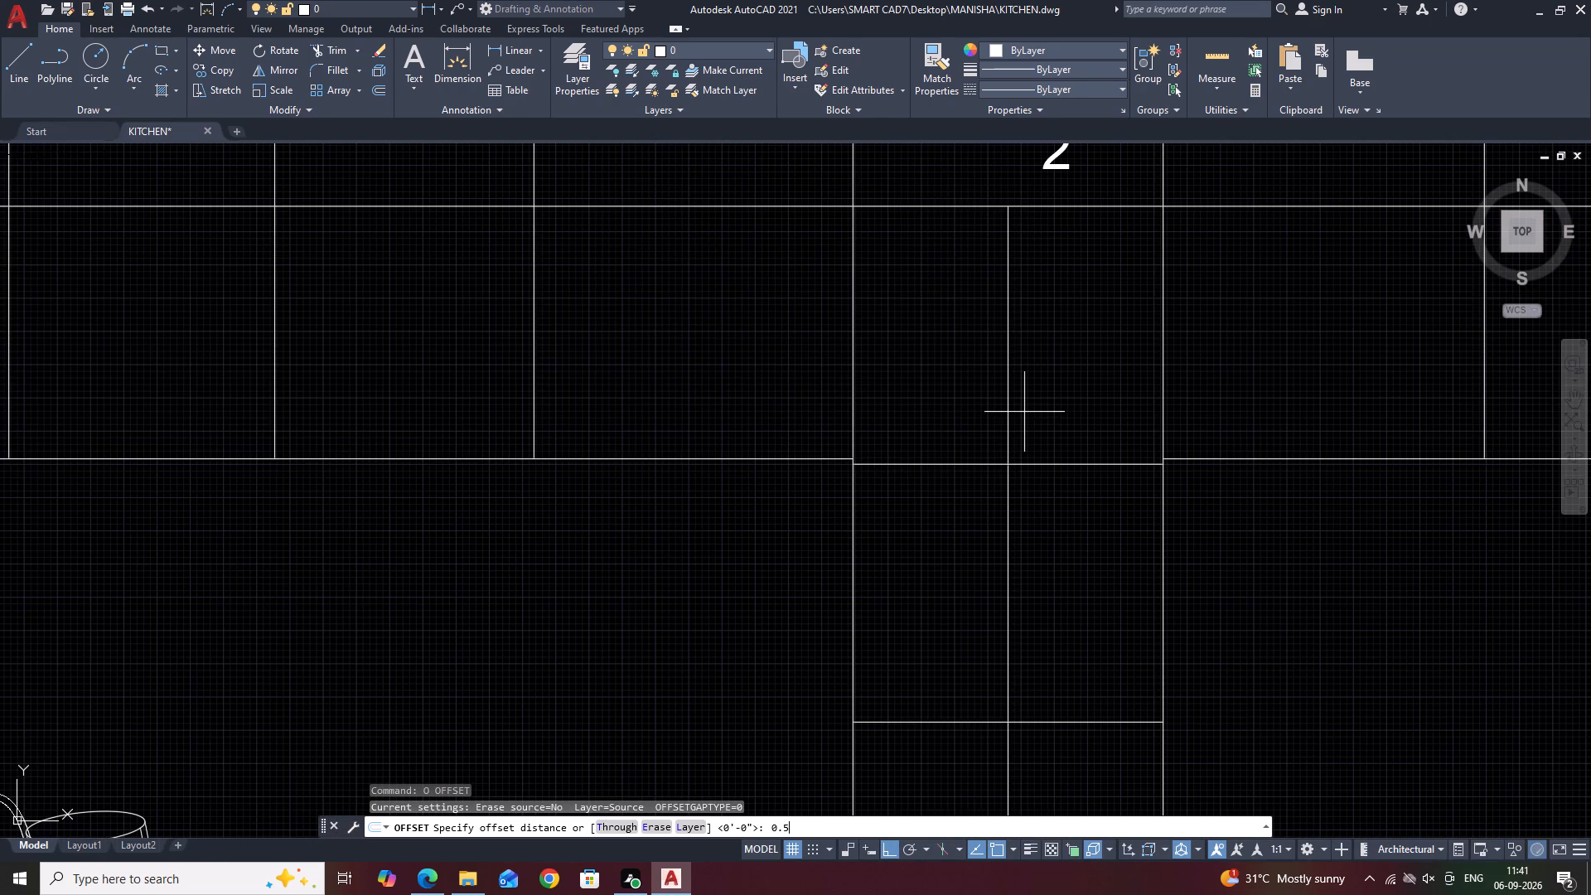
key(Return)
click(994, 409)
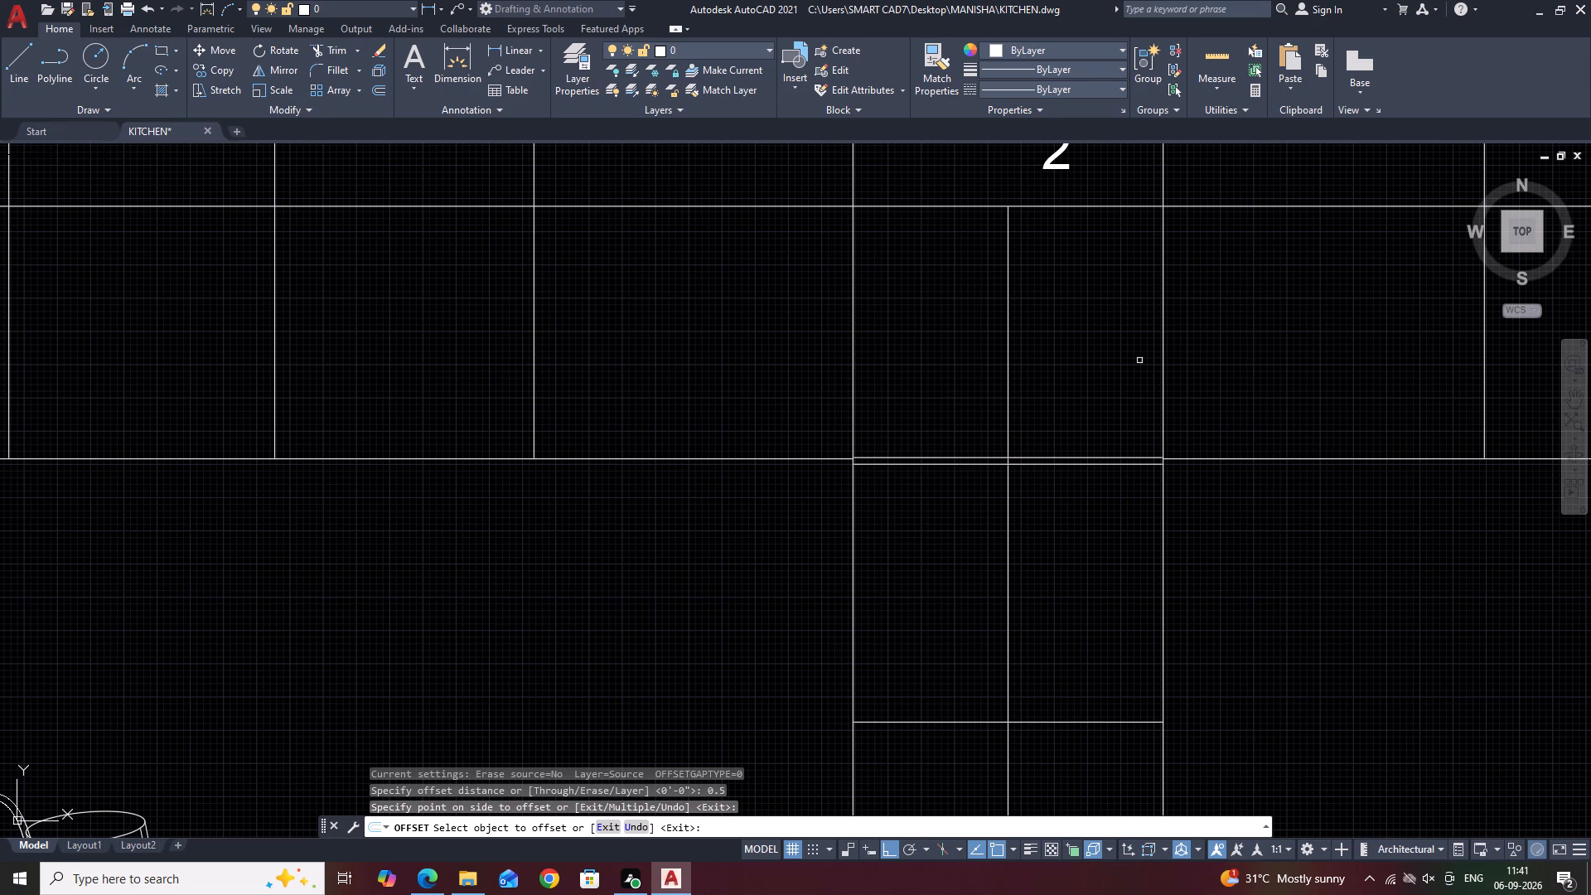
scroll(1079, 333, down, 1)
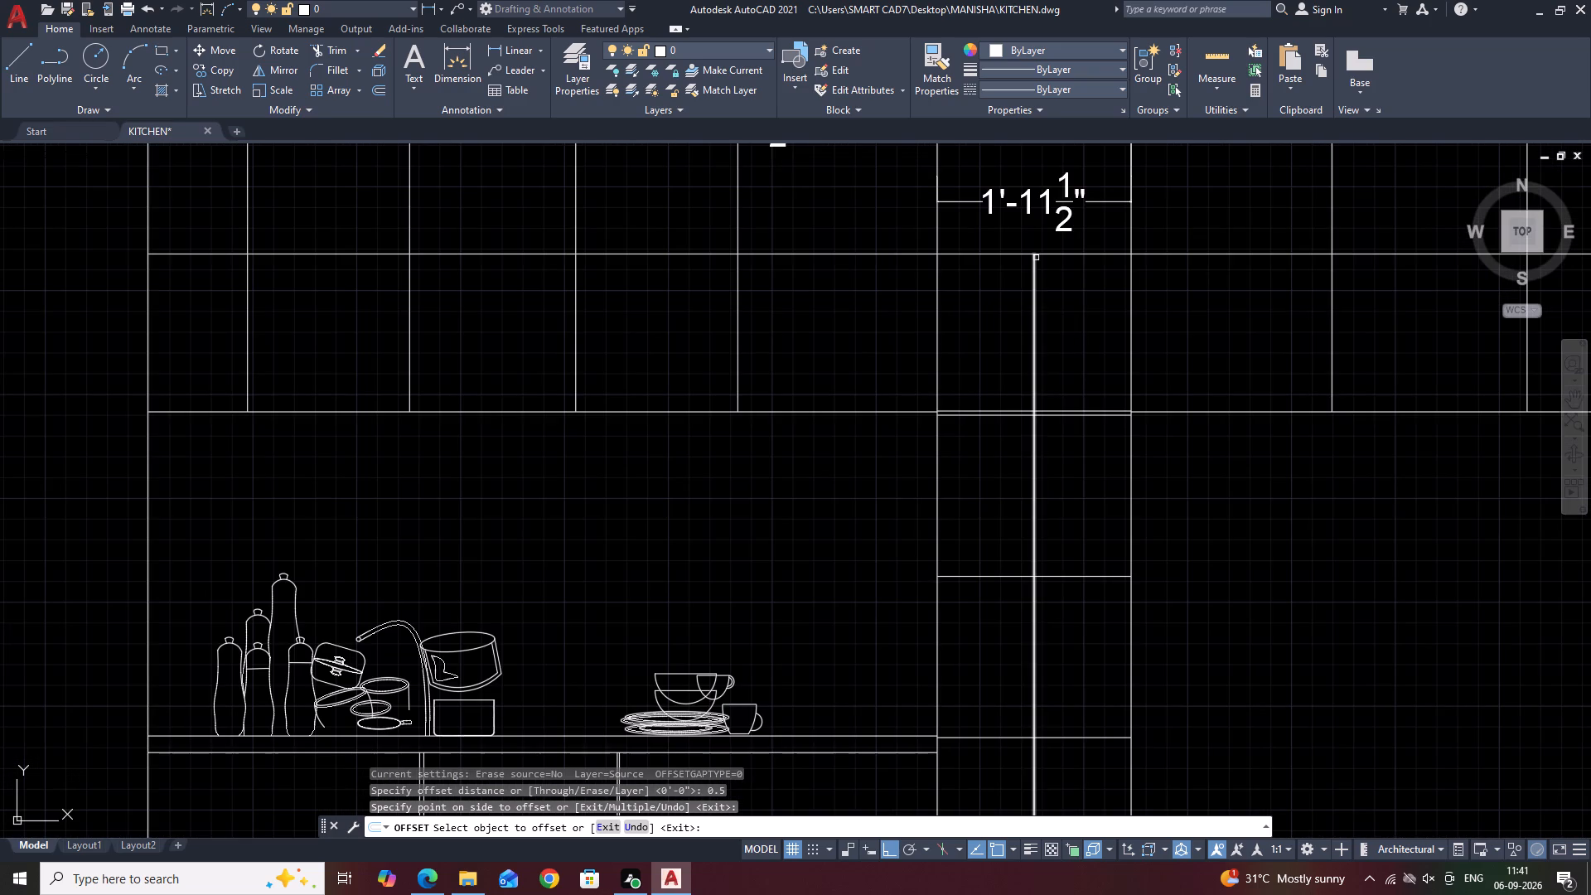
scroll(1033, 297, down, 1)
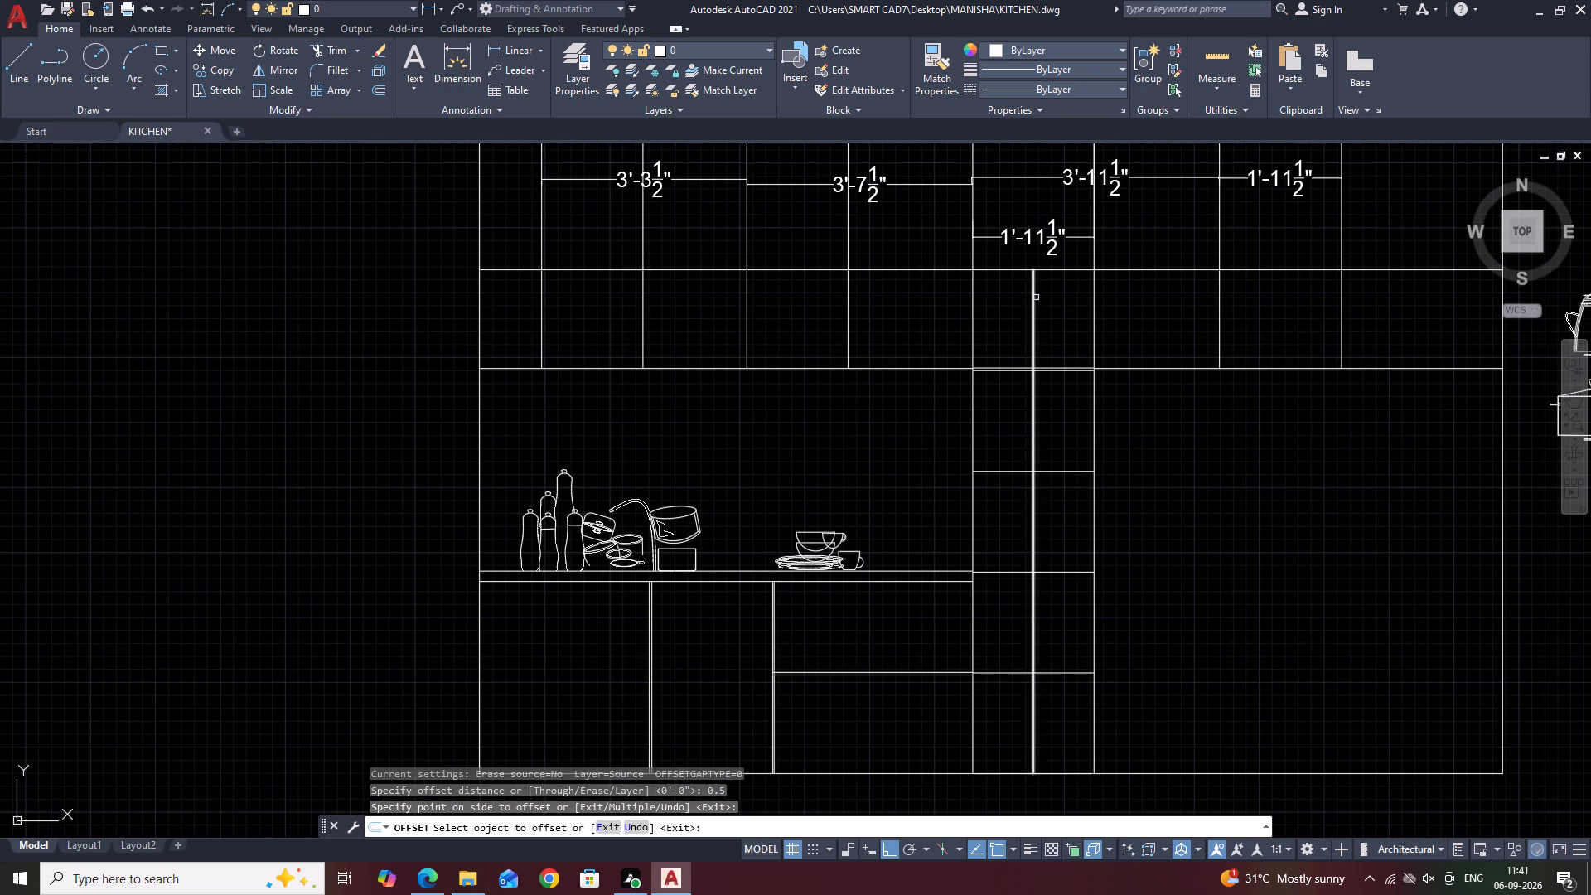
key(Escape)
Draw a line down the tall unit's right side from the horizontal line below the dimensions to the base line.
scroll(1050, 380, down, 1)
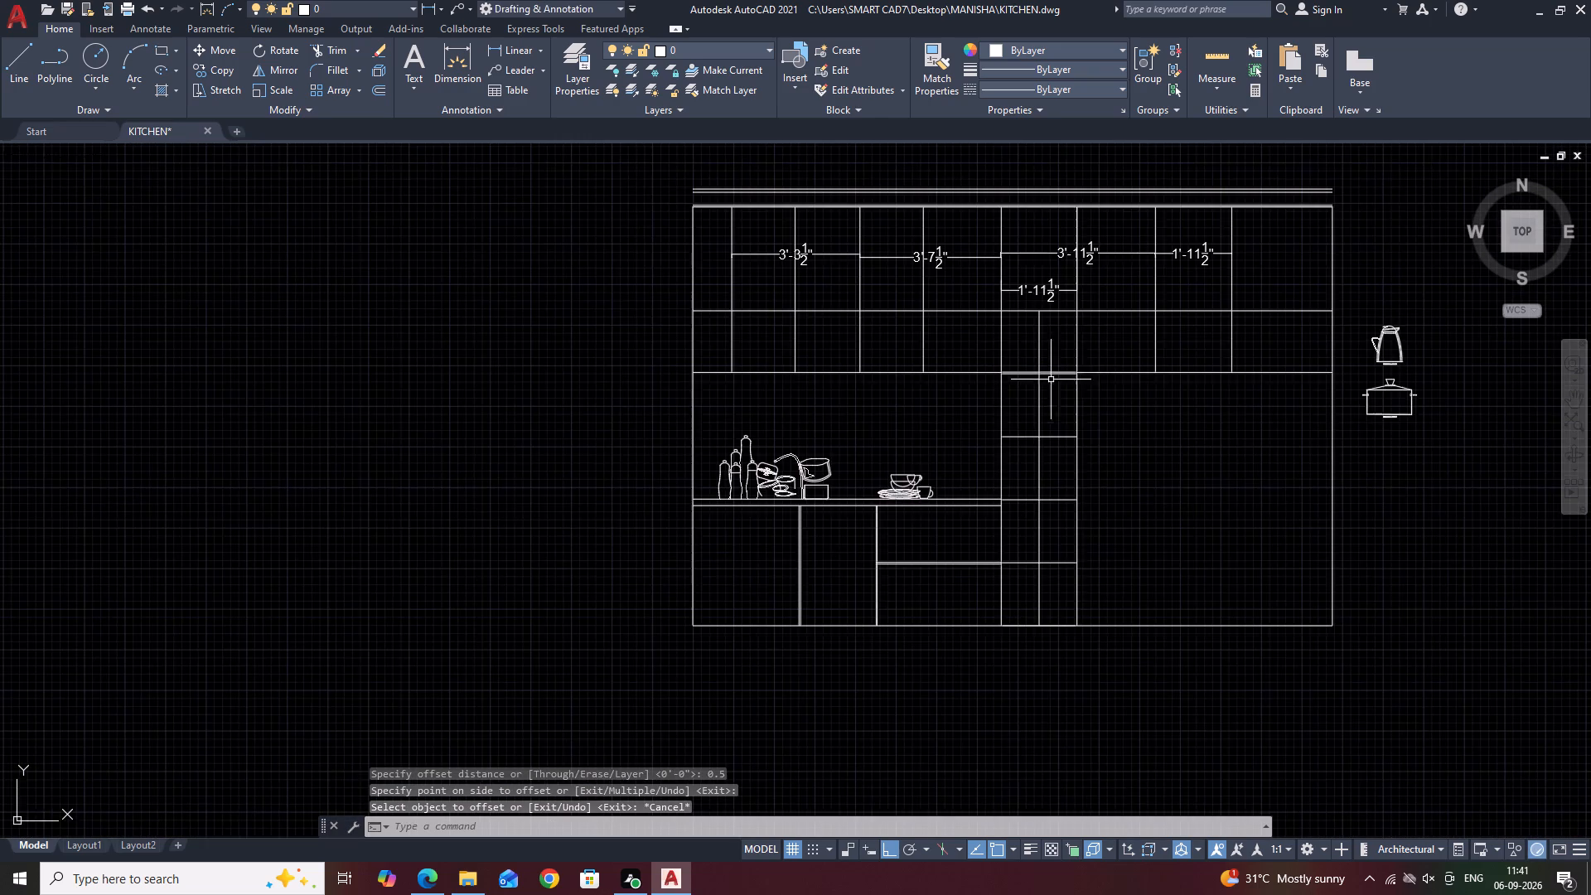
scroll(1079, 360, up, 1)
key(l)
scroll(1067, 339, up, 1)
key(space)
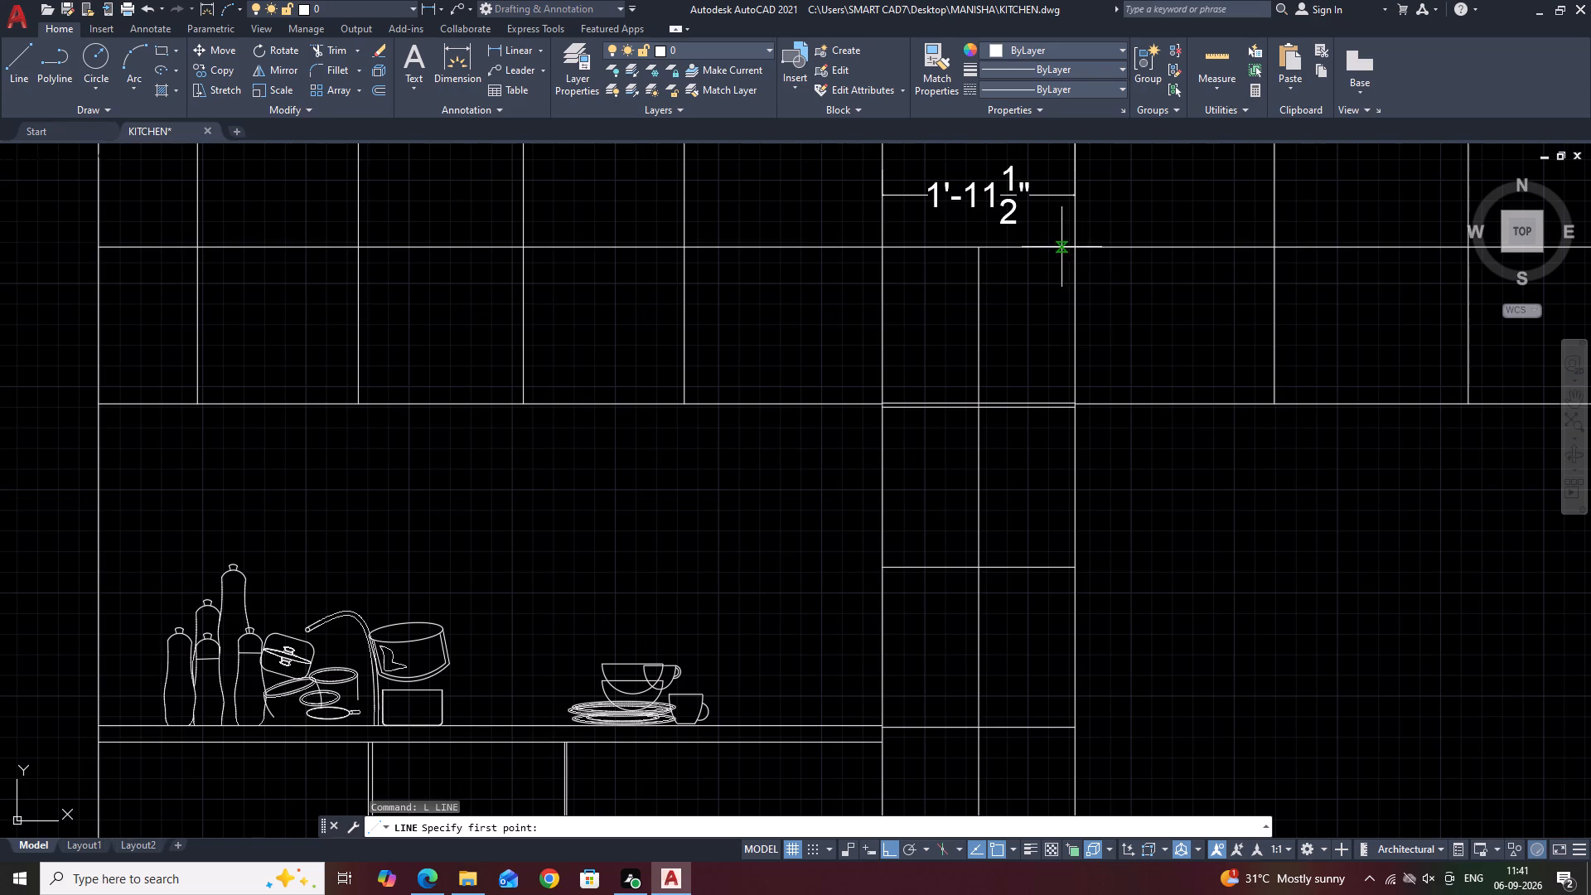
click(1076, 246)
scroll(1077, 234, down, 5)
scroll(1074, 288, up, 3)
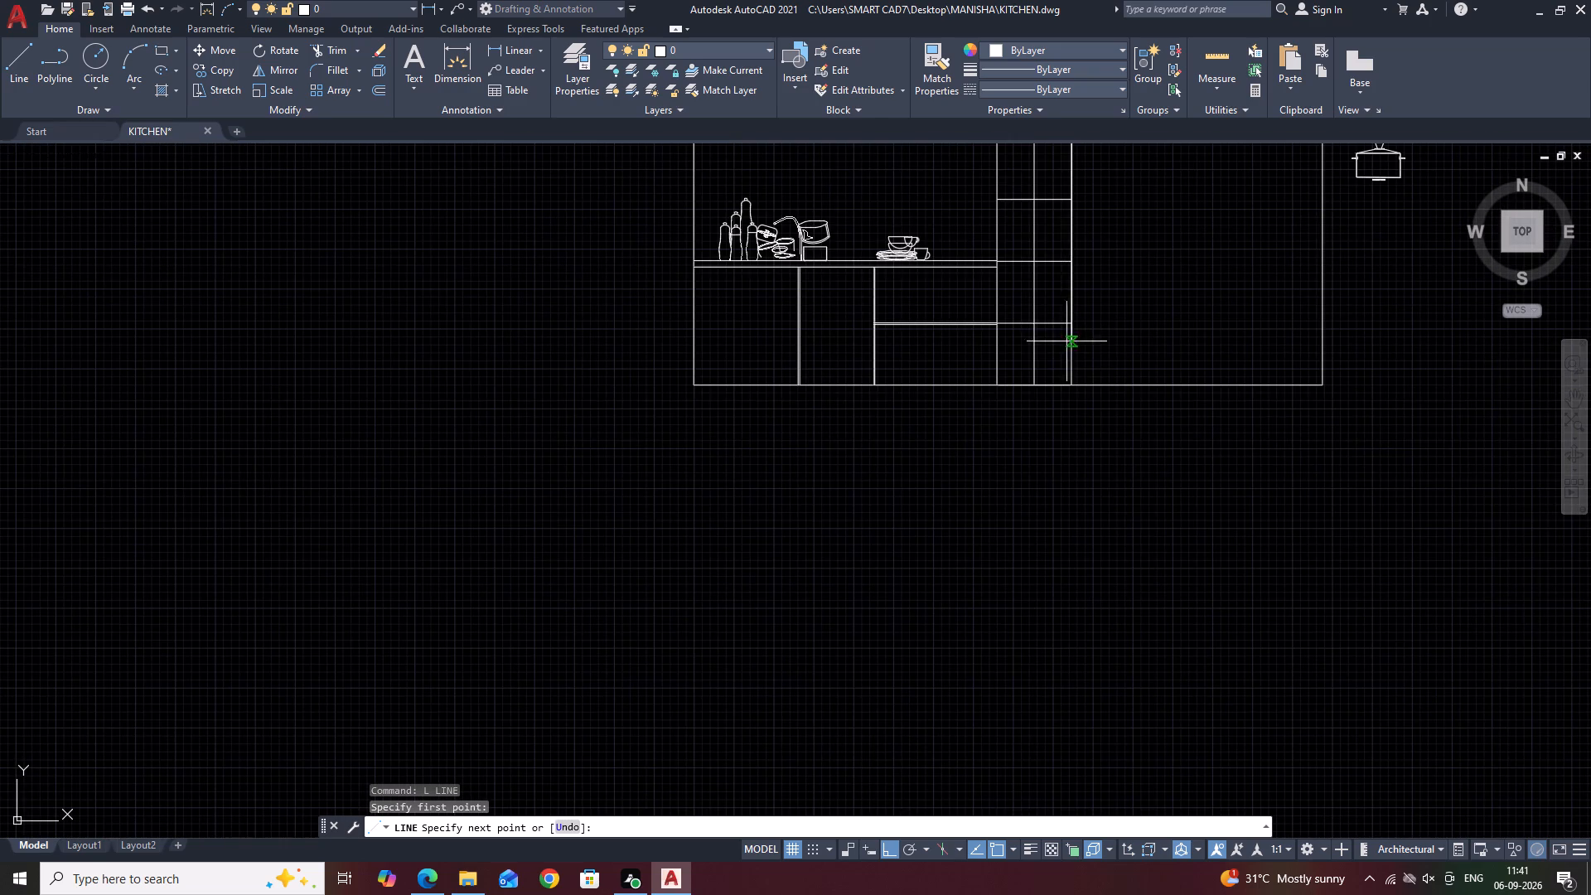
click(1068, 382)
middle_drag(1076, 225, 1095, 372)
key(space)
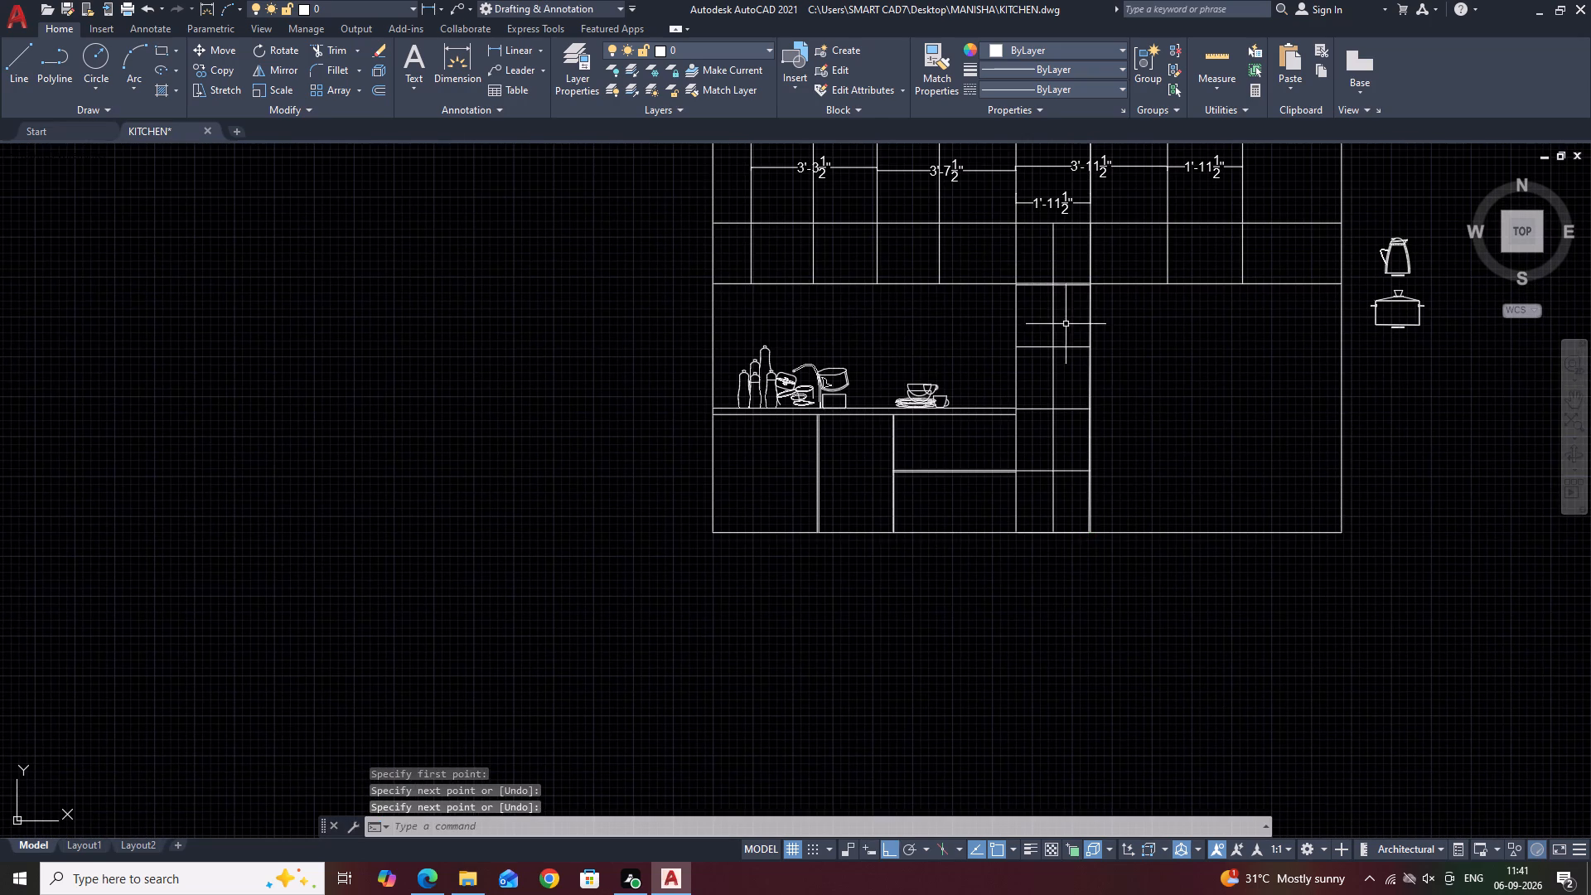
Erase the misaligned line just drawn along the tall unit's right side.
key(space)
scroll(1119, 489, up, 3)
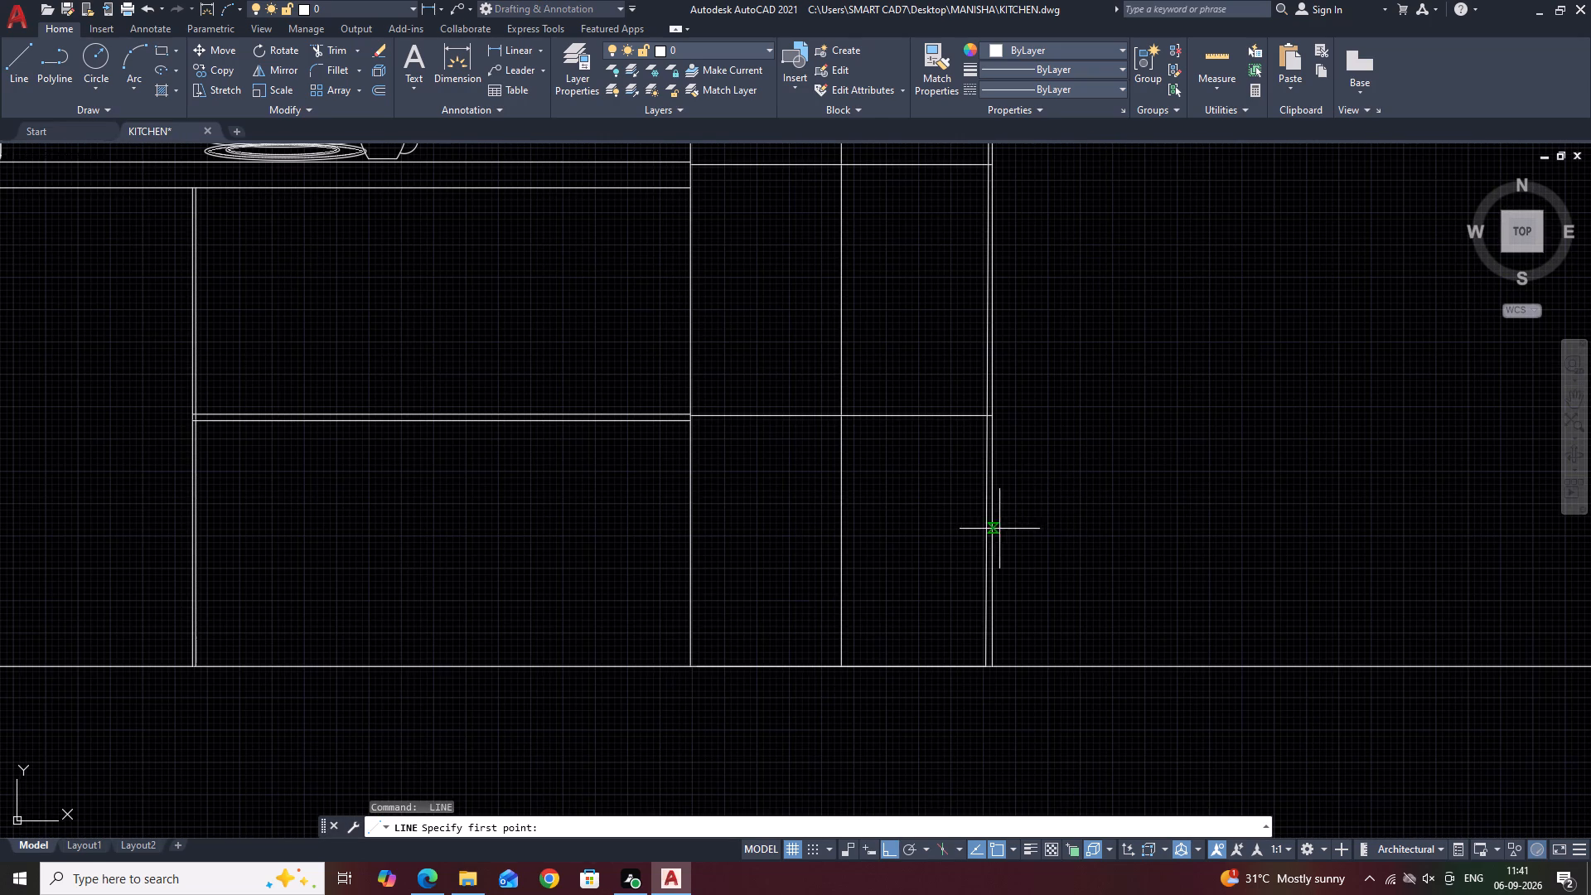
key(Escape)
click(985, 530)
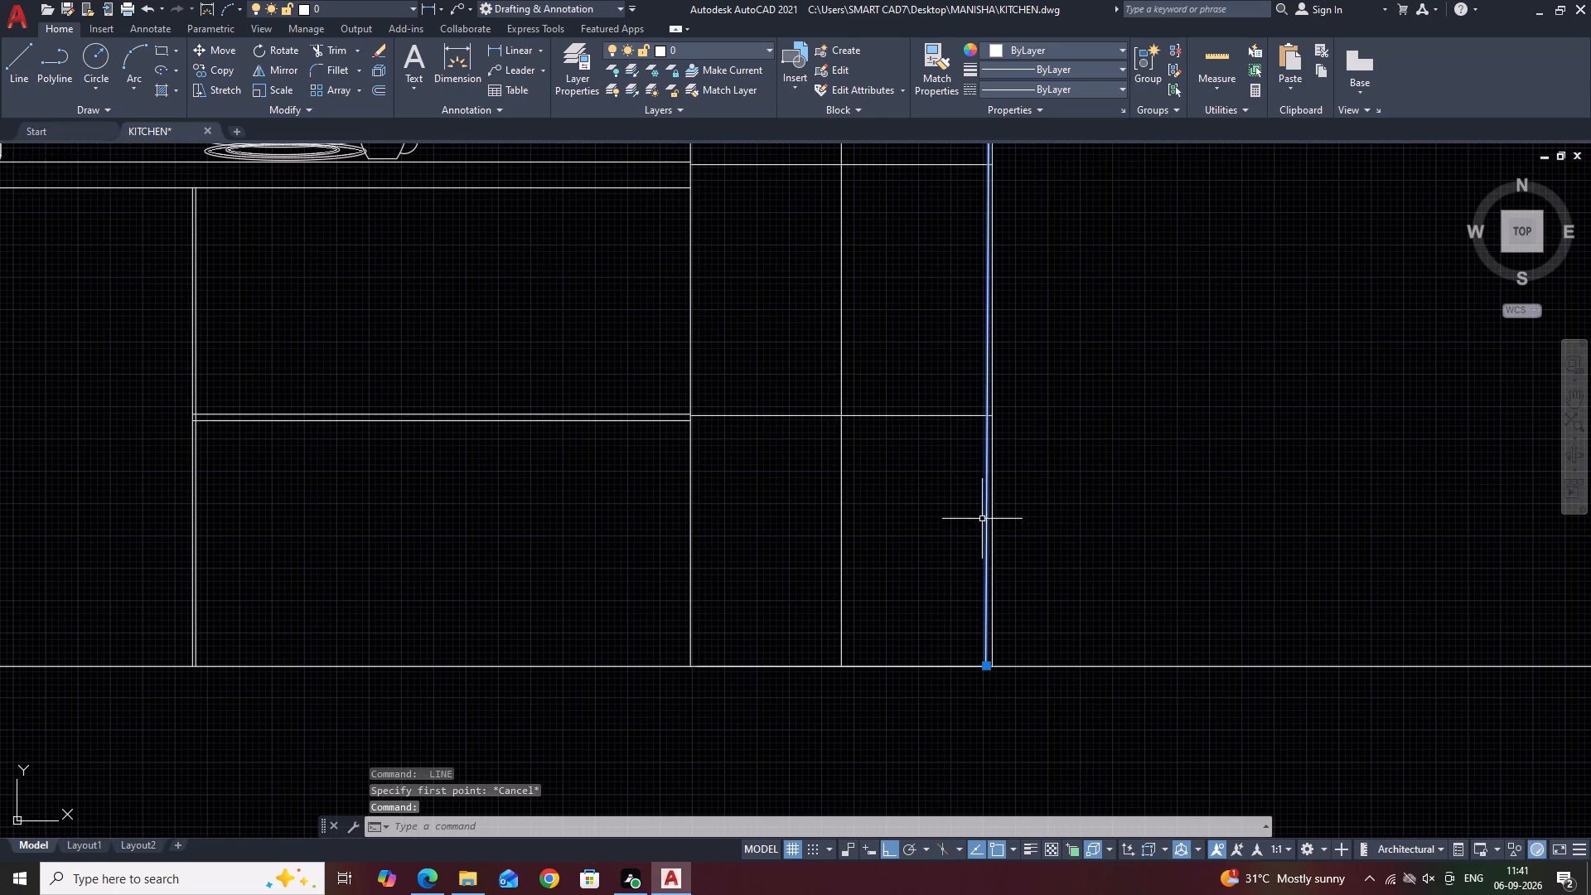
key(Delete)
Draw a vertical line along the tall unit's right side, from the horizontal line below the dimensions to its base corner.
scroll(1048, 607, down, 3)
scroll(1062, 394, down, 1)
middle_drag(1055, 490, 1047, 510)
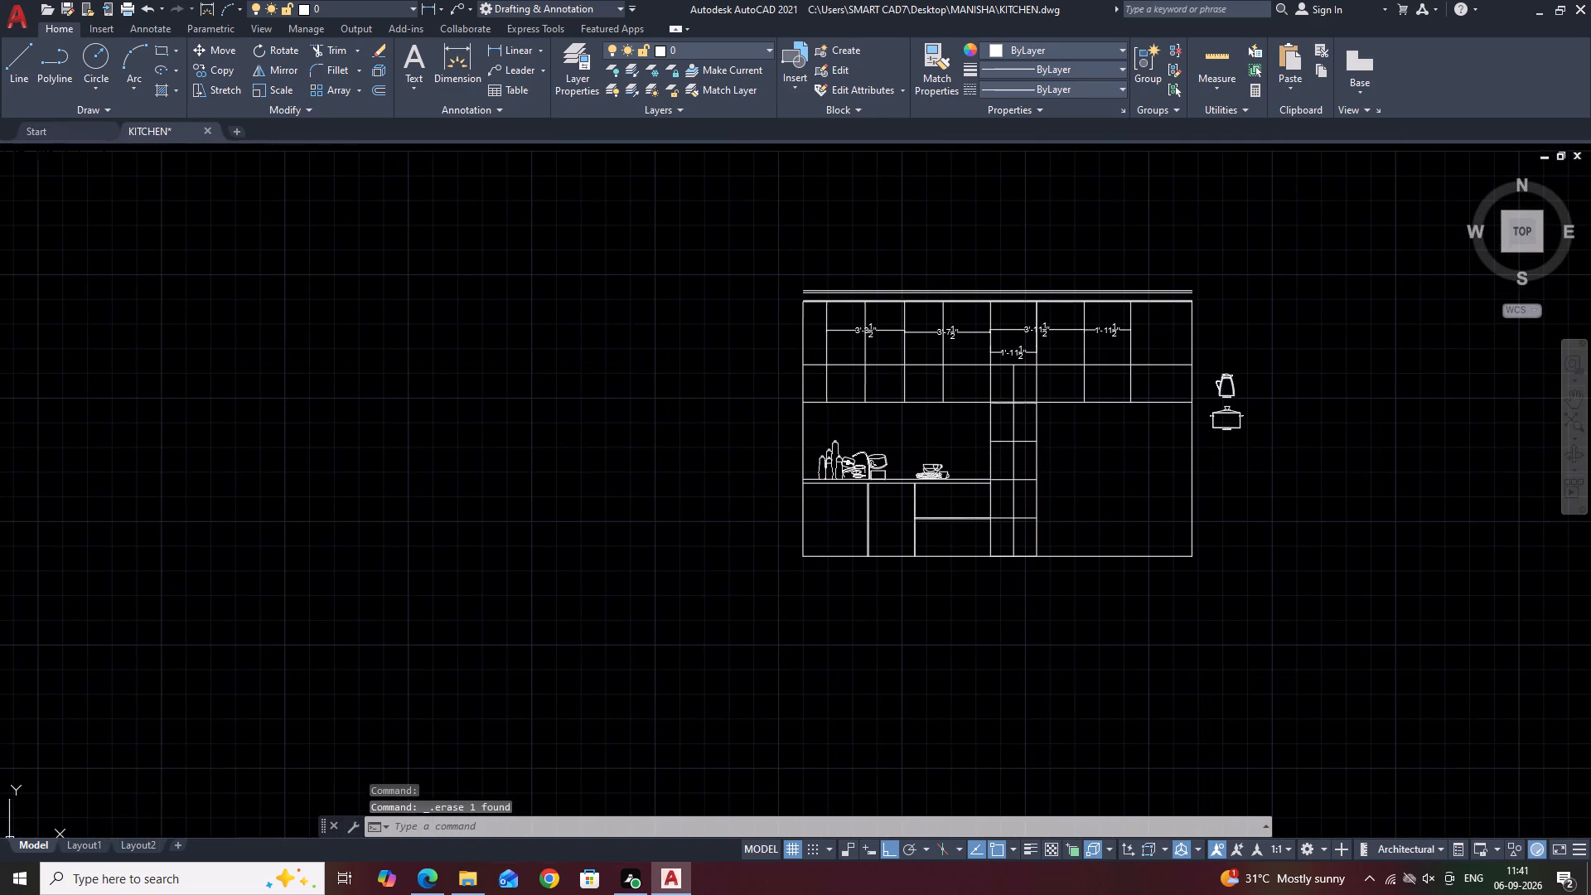
key(l)
key(space)
scroll(1021, 402, up, 2)
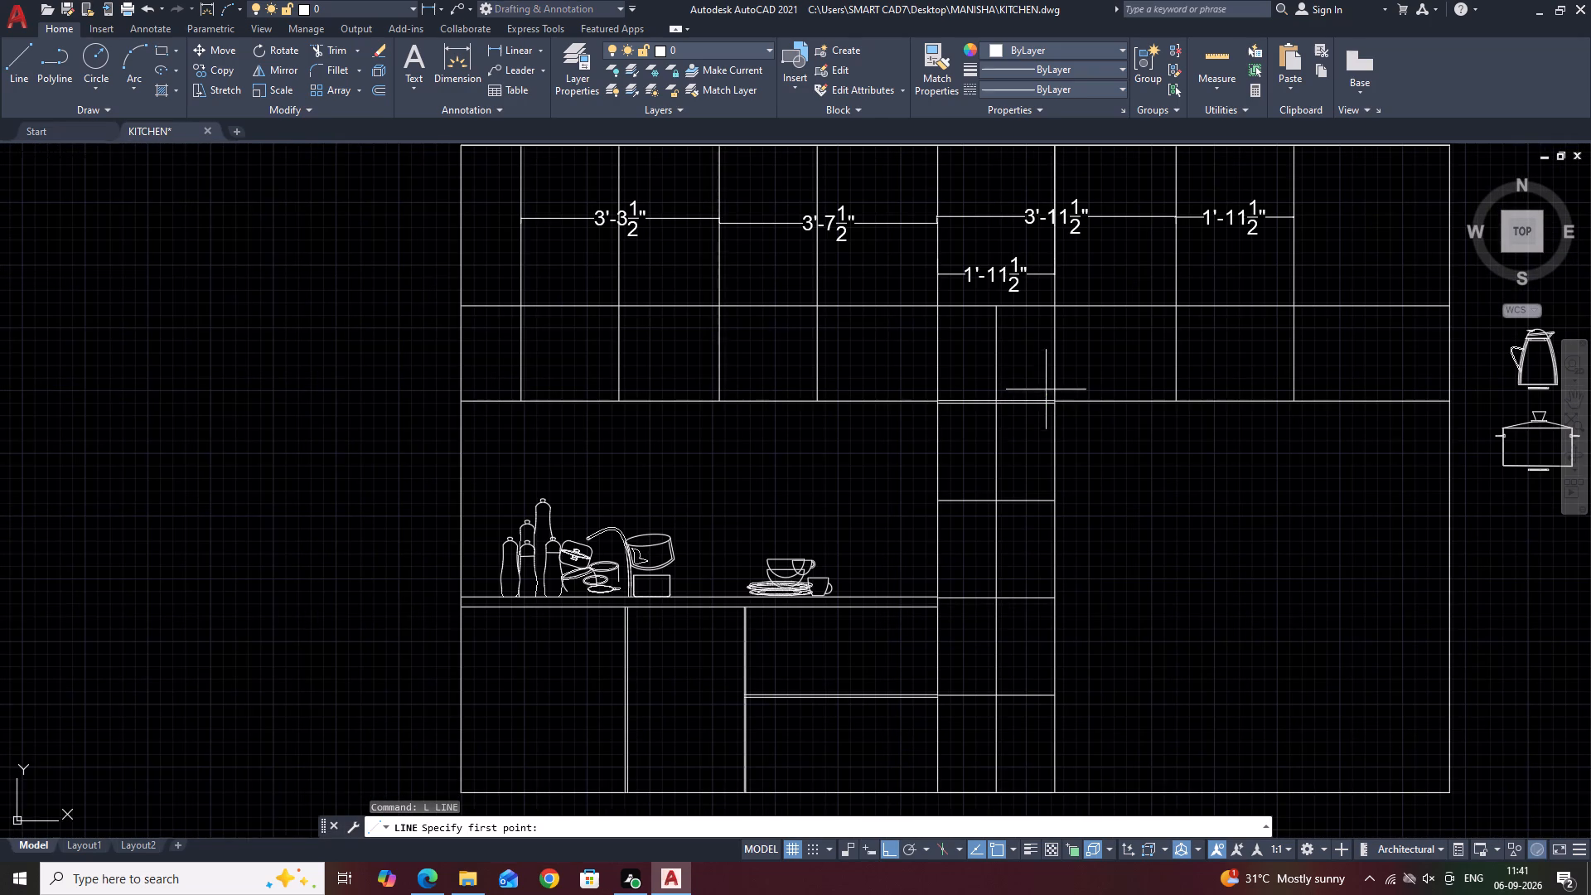
click(1052, 304)
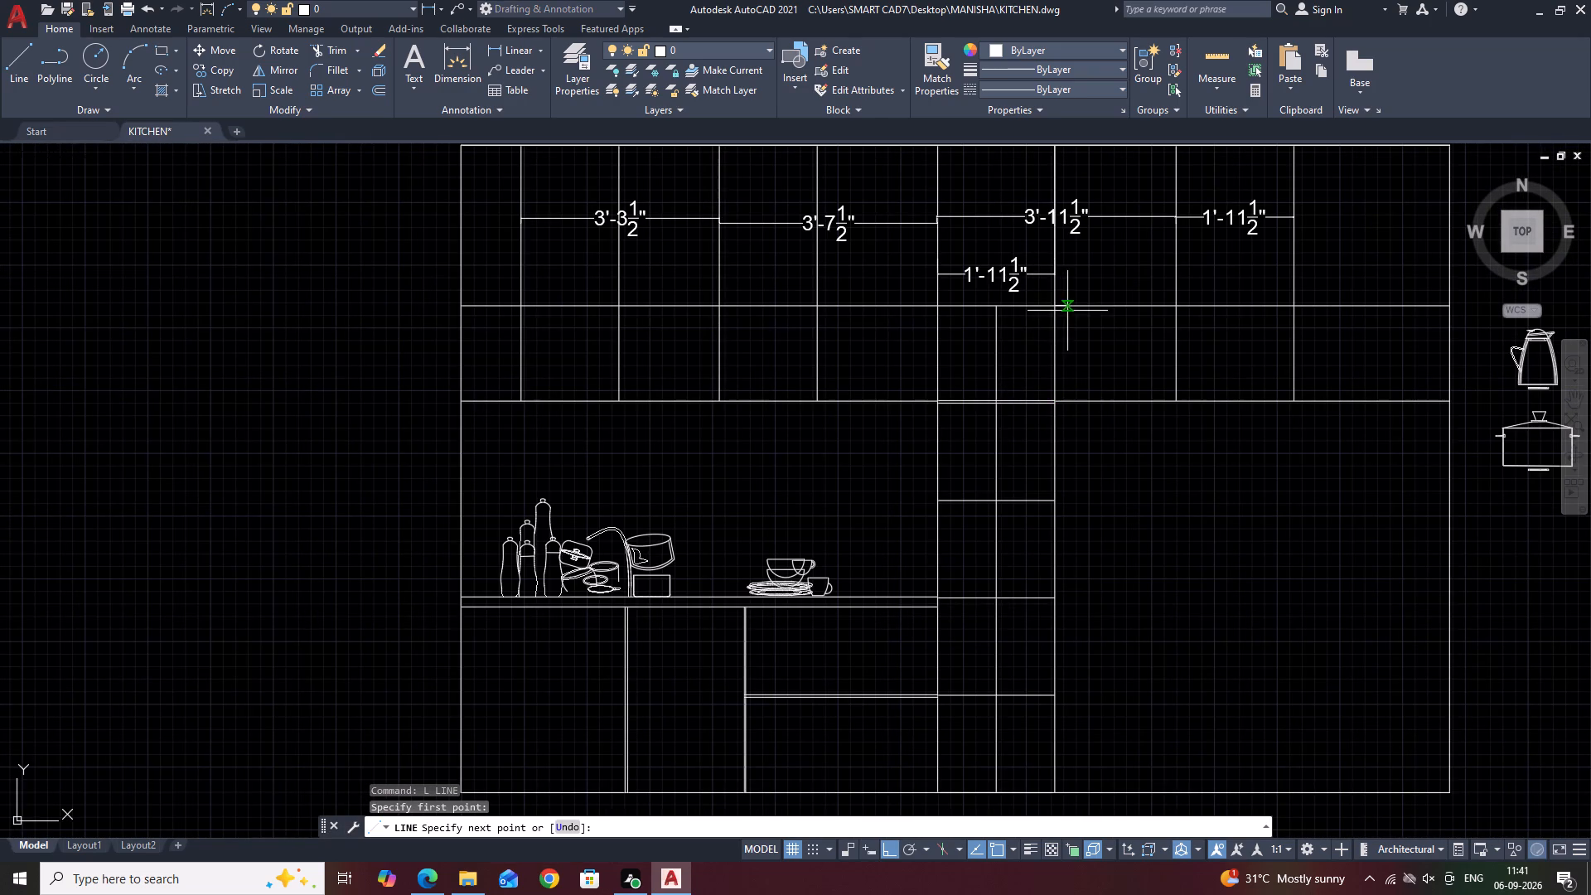
scroll(1068, 312, down, 2)
scroll(1060, 496, up, 4)
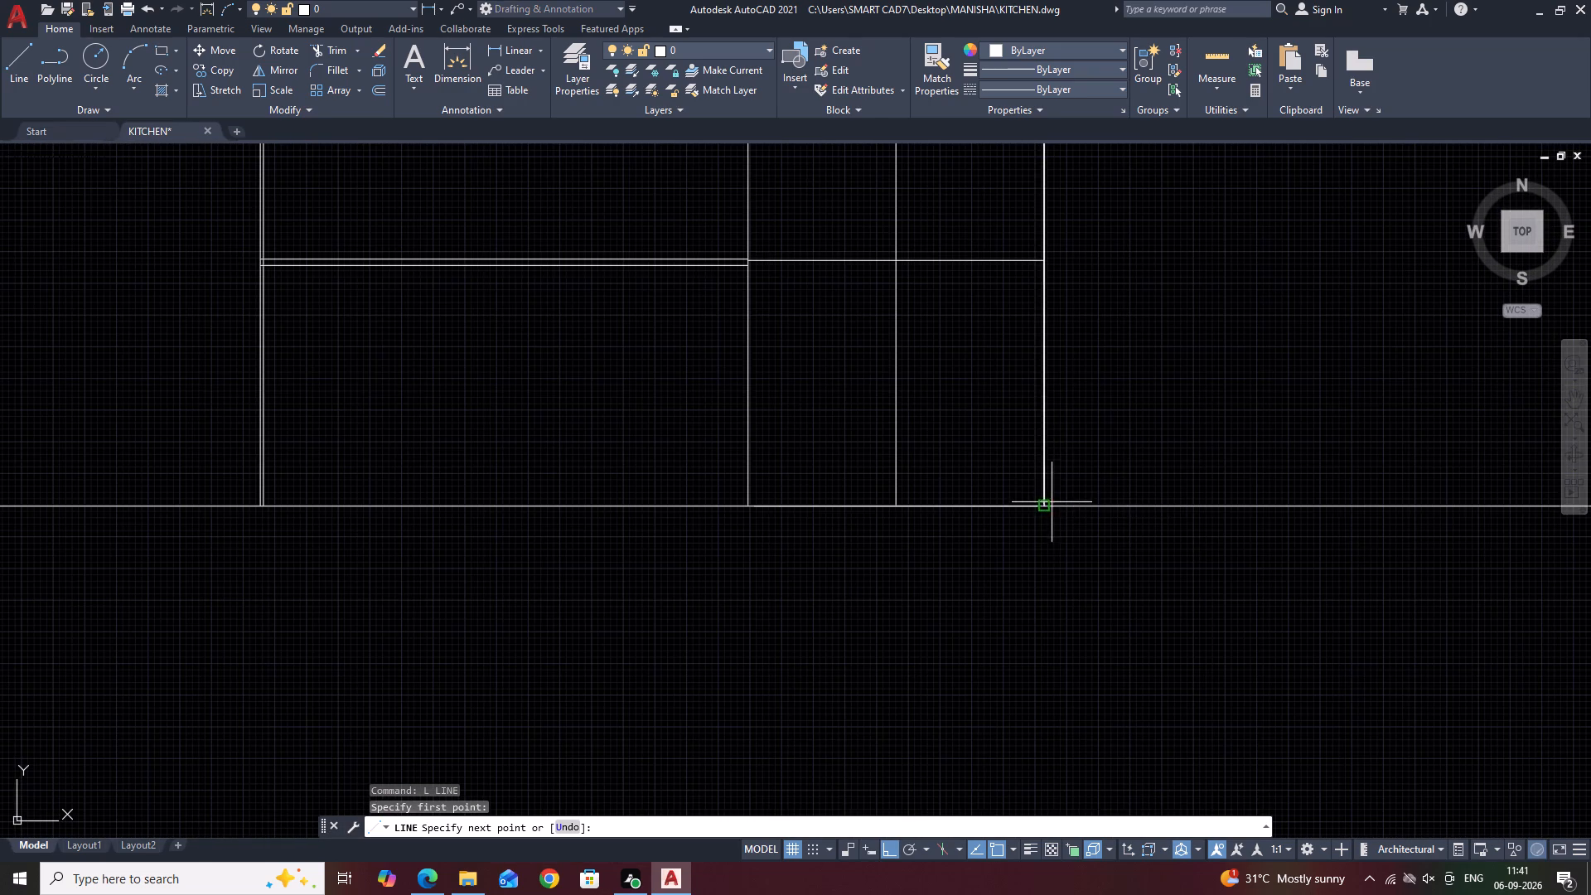
click(1045, 506)
key(space)
Draw a line down the tall unit's left side from the horizontal line below the dimensions, continuing along the base to its right corner.
scroll(1095, 461, down, 5)
middle_drag(1148, 370, 1152, 420)
key(space)
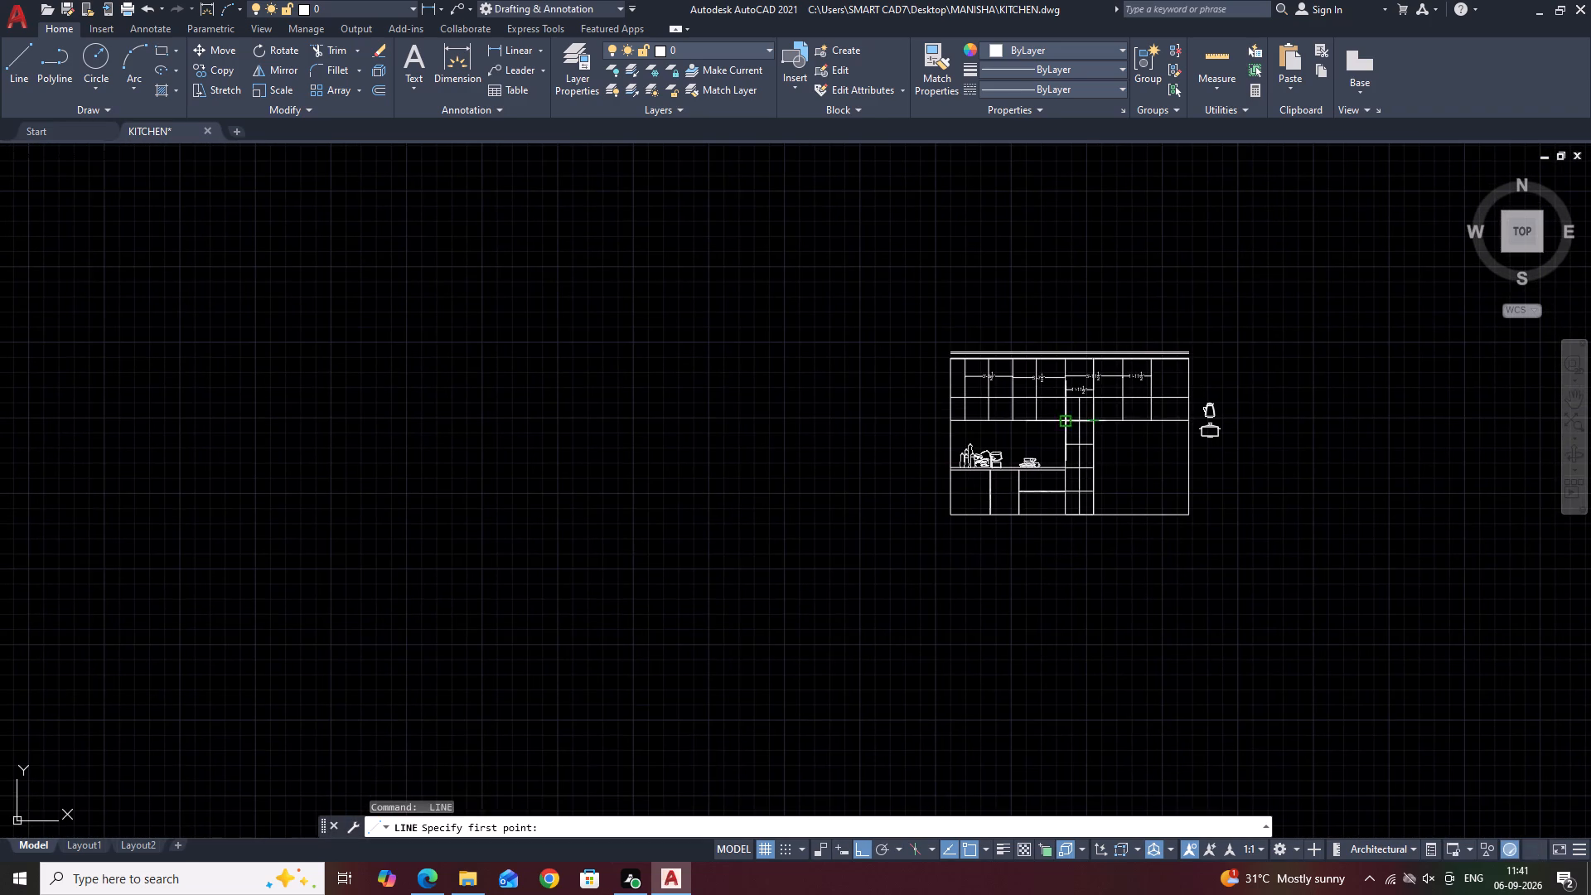
scroll(1055, 416, up, 3)
click(1090, 346)
scroll(1096, 349, down, 4)
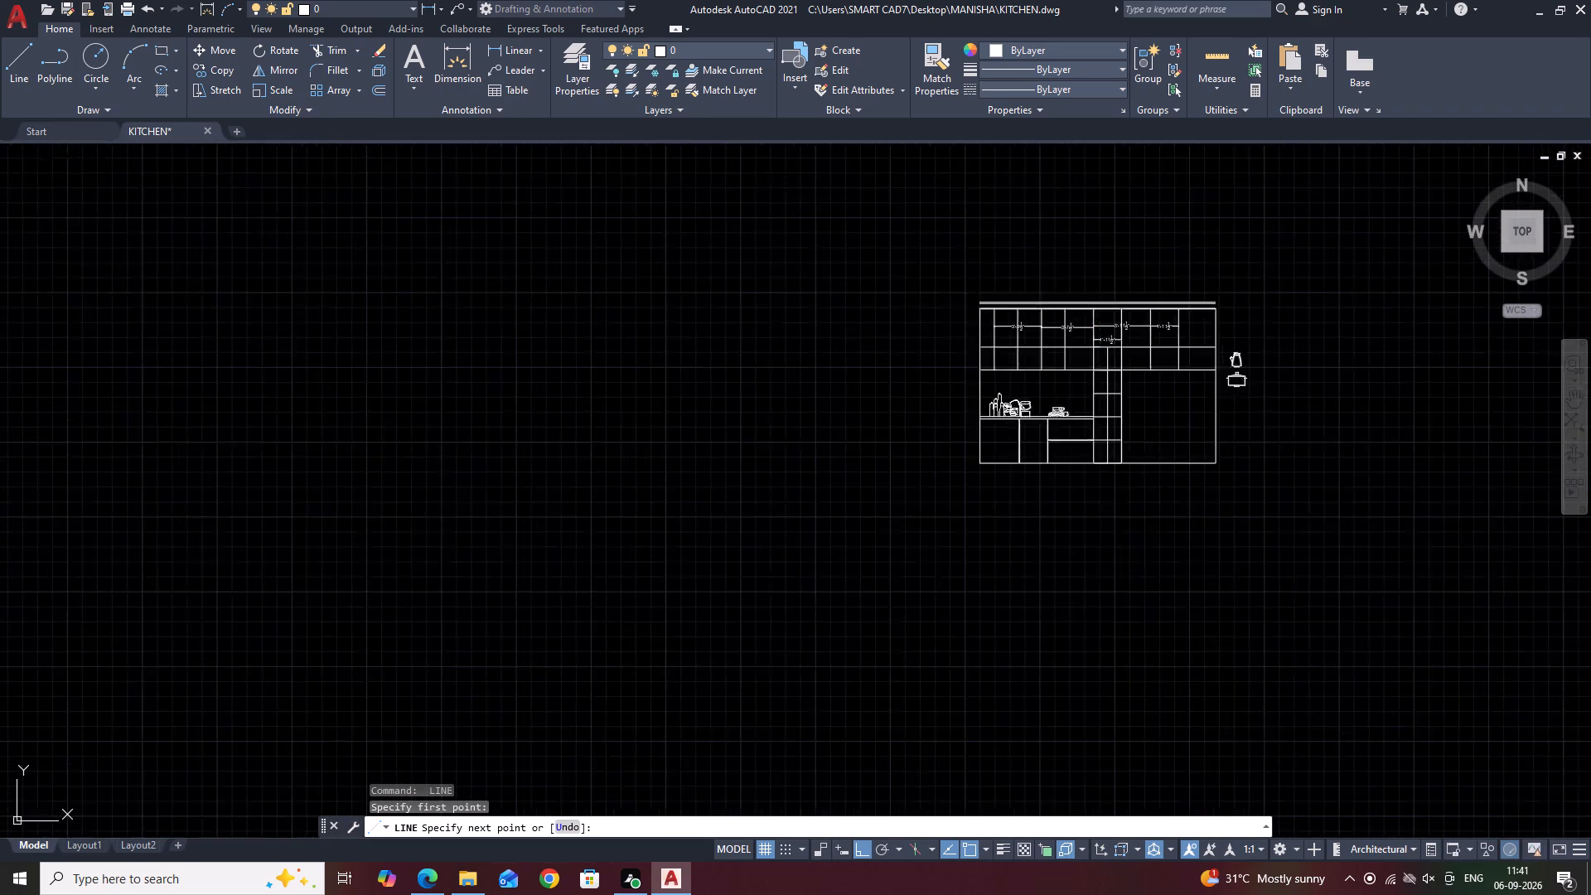
scroll(1105, 407, up, 5)
click(1013, 476)
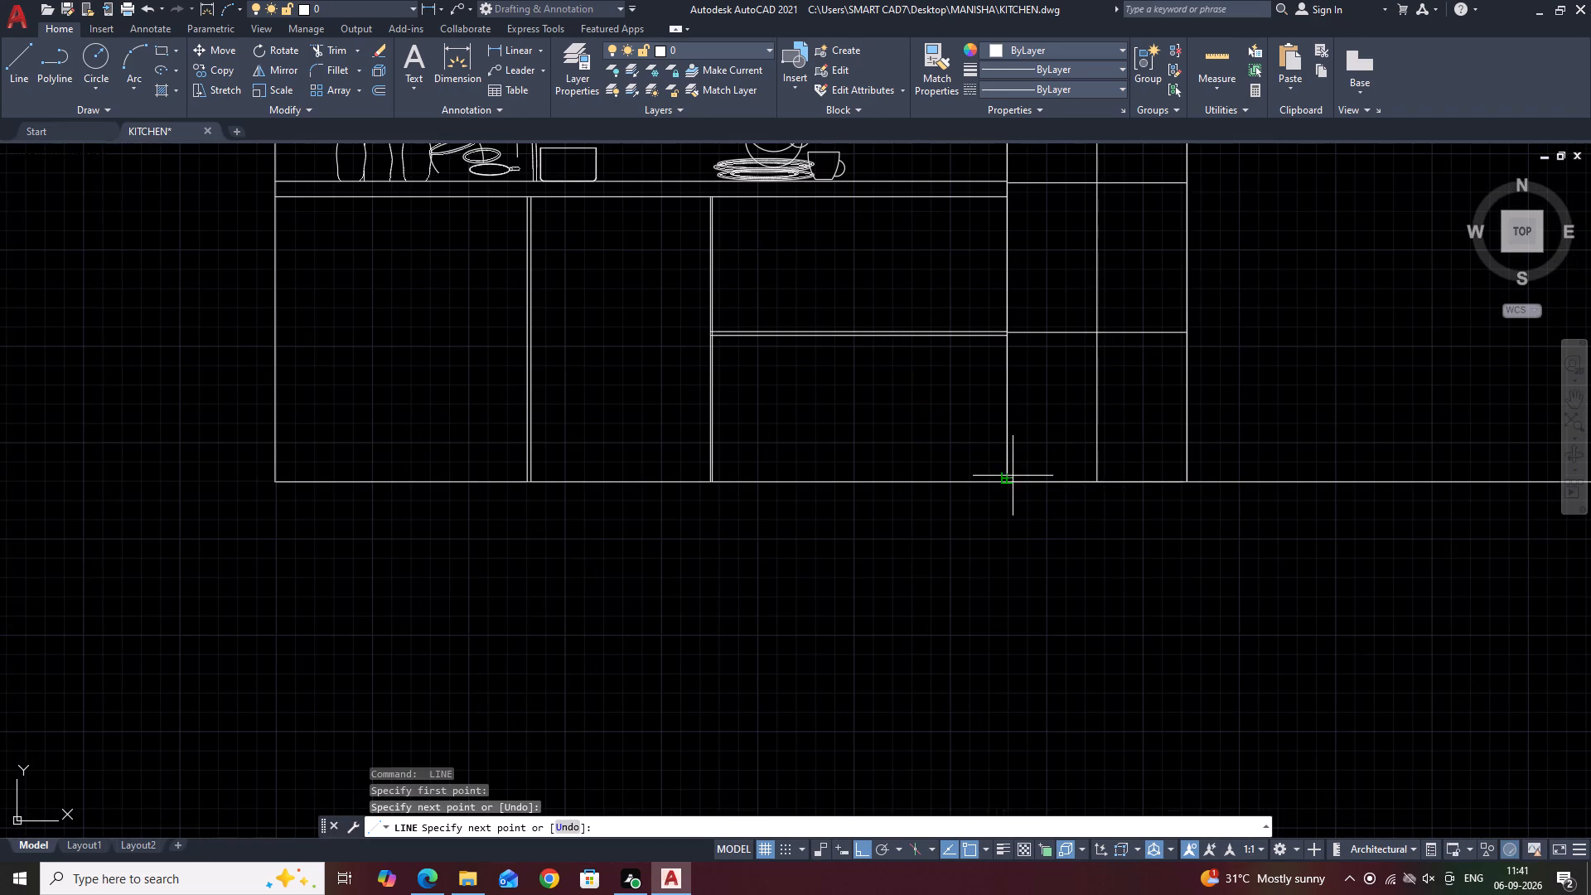
key(ctrl+z)
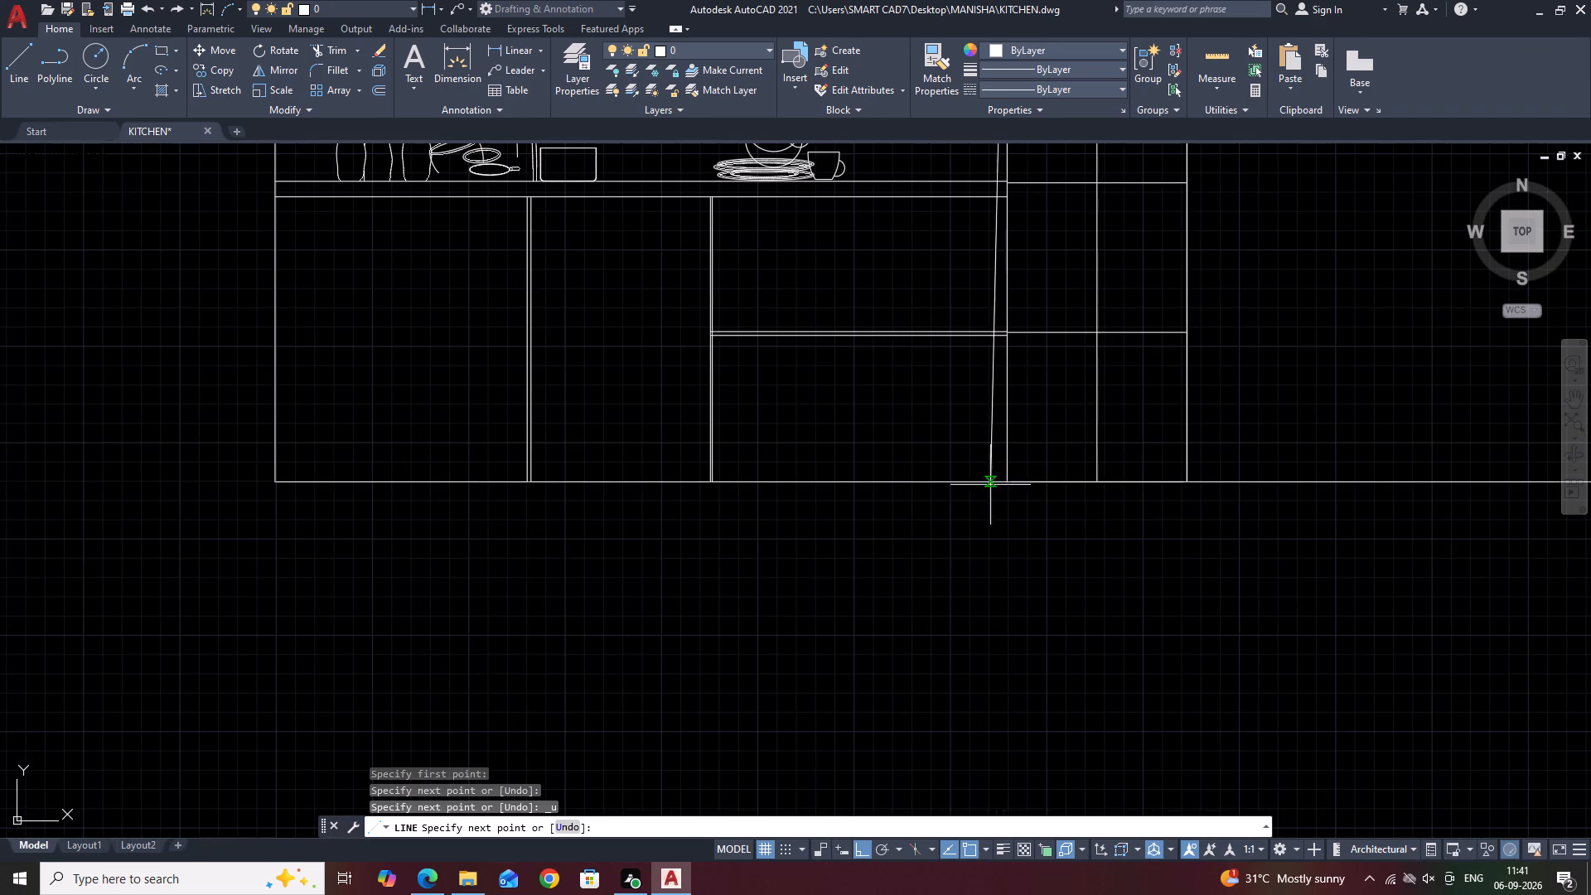
scroll(995, 483, up, 1)
click(1014, 480)
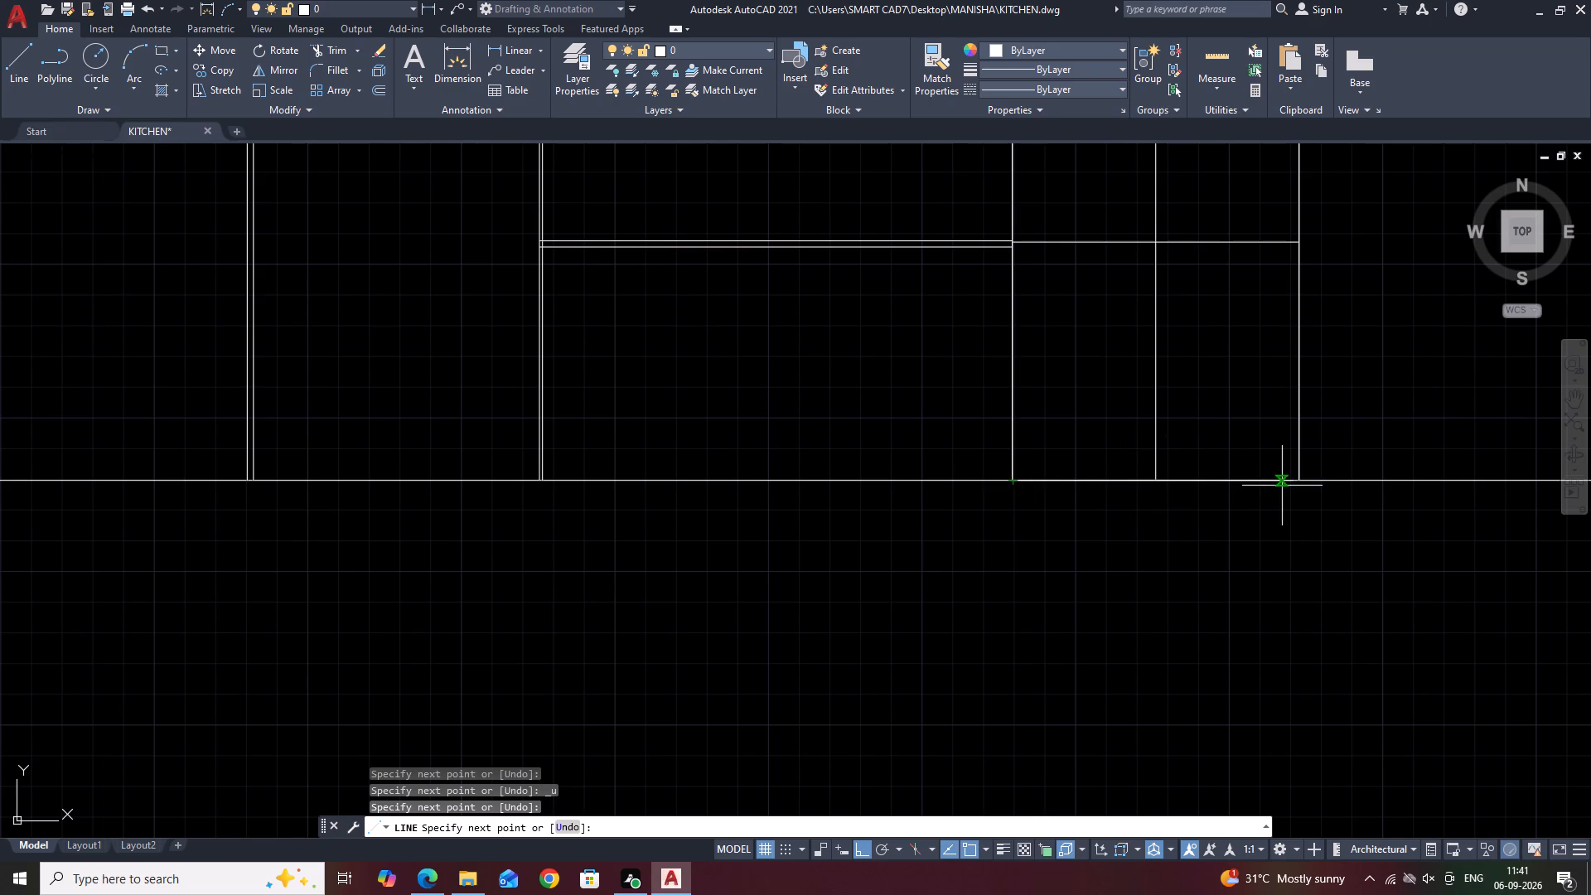
click(1305, 481)
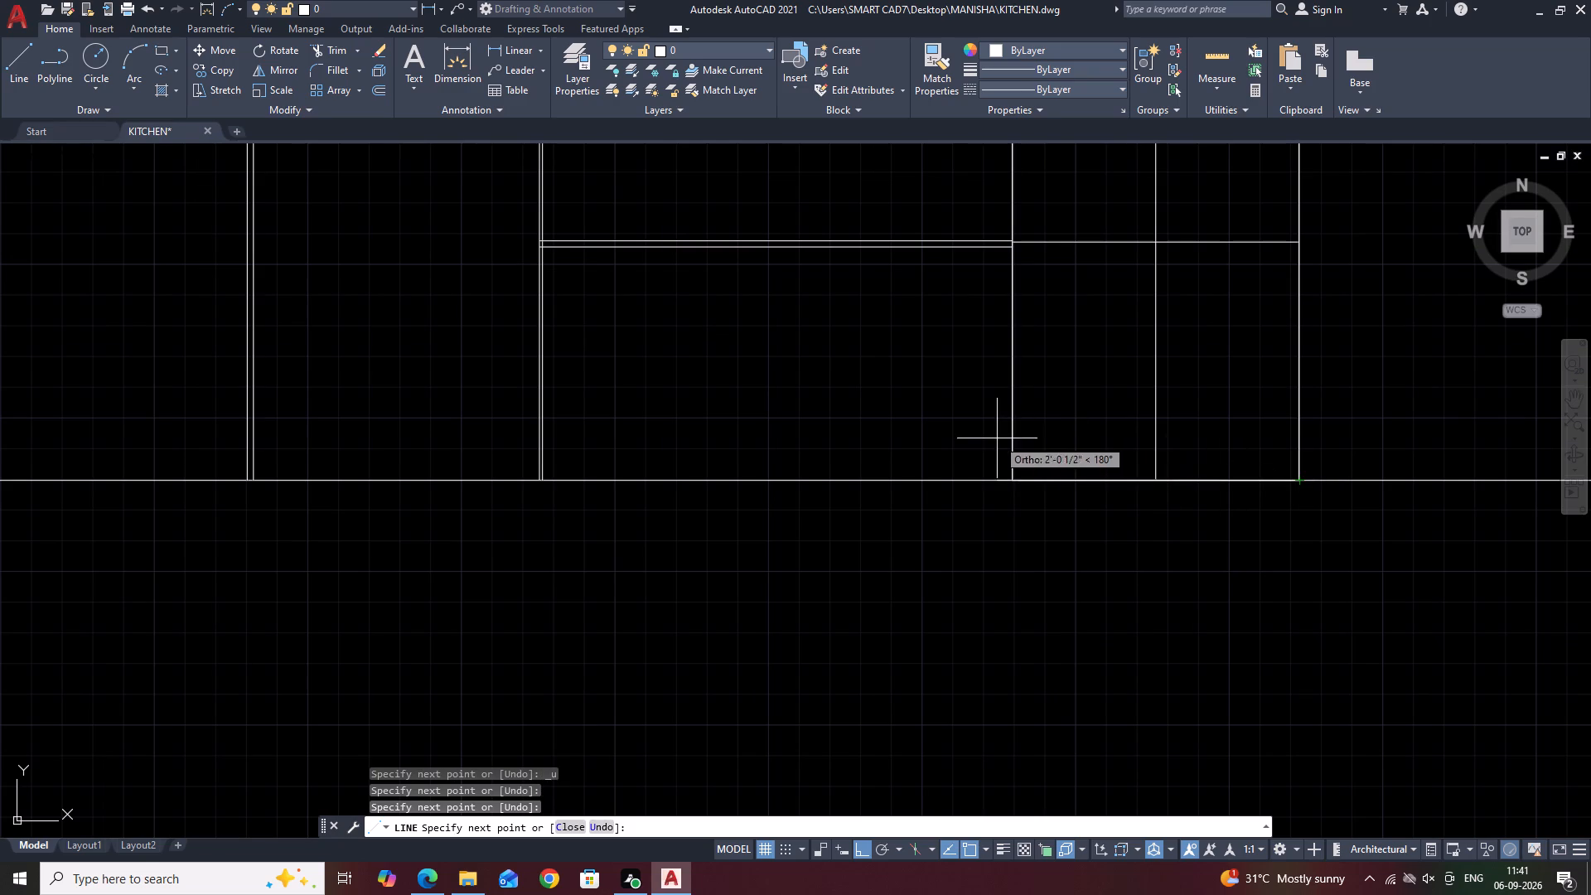
key(space)
Draw a horizontal line across the top of the tall unit, between its left and right outline corners.
scroll(1057, 444, down, 2)
middle_drag(1132, 252, 1026, 502)
scroll(1026, 502, down, 2)
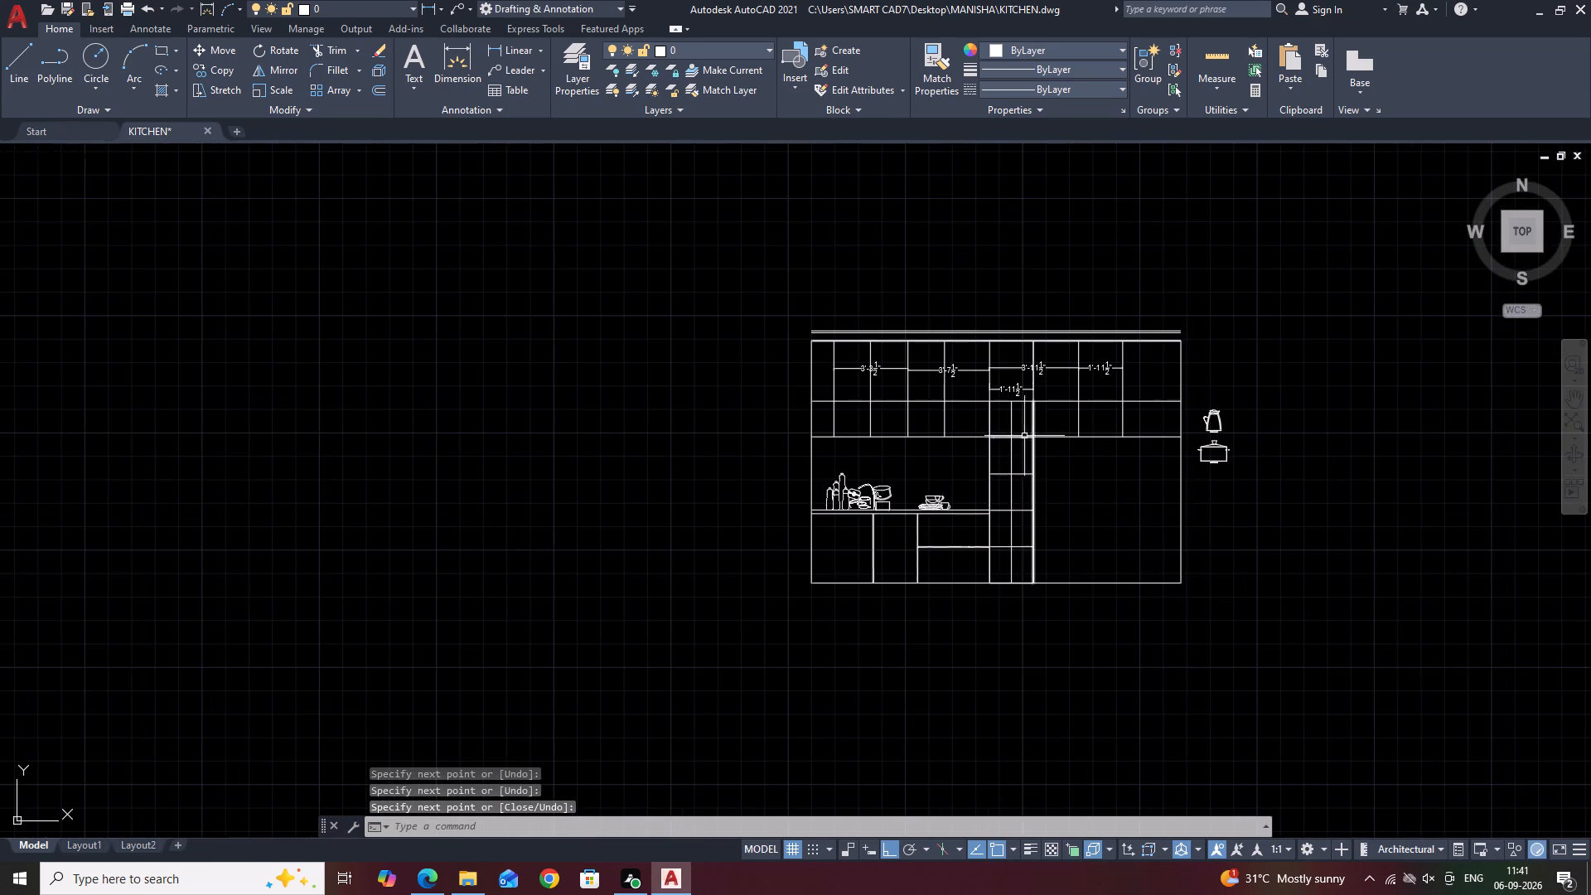
key(space)
scroll(1000, 405, up, 3)
click(952, 390)
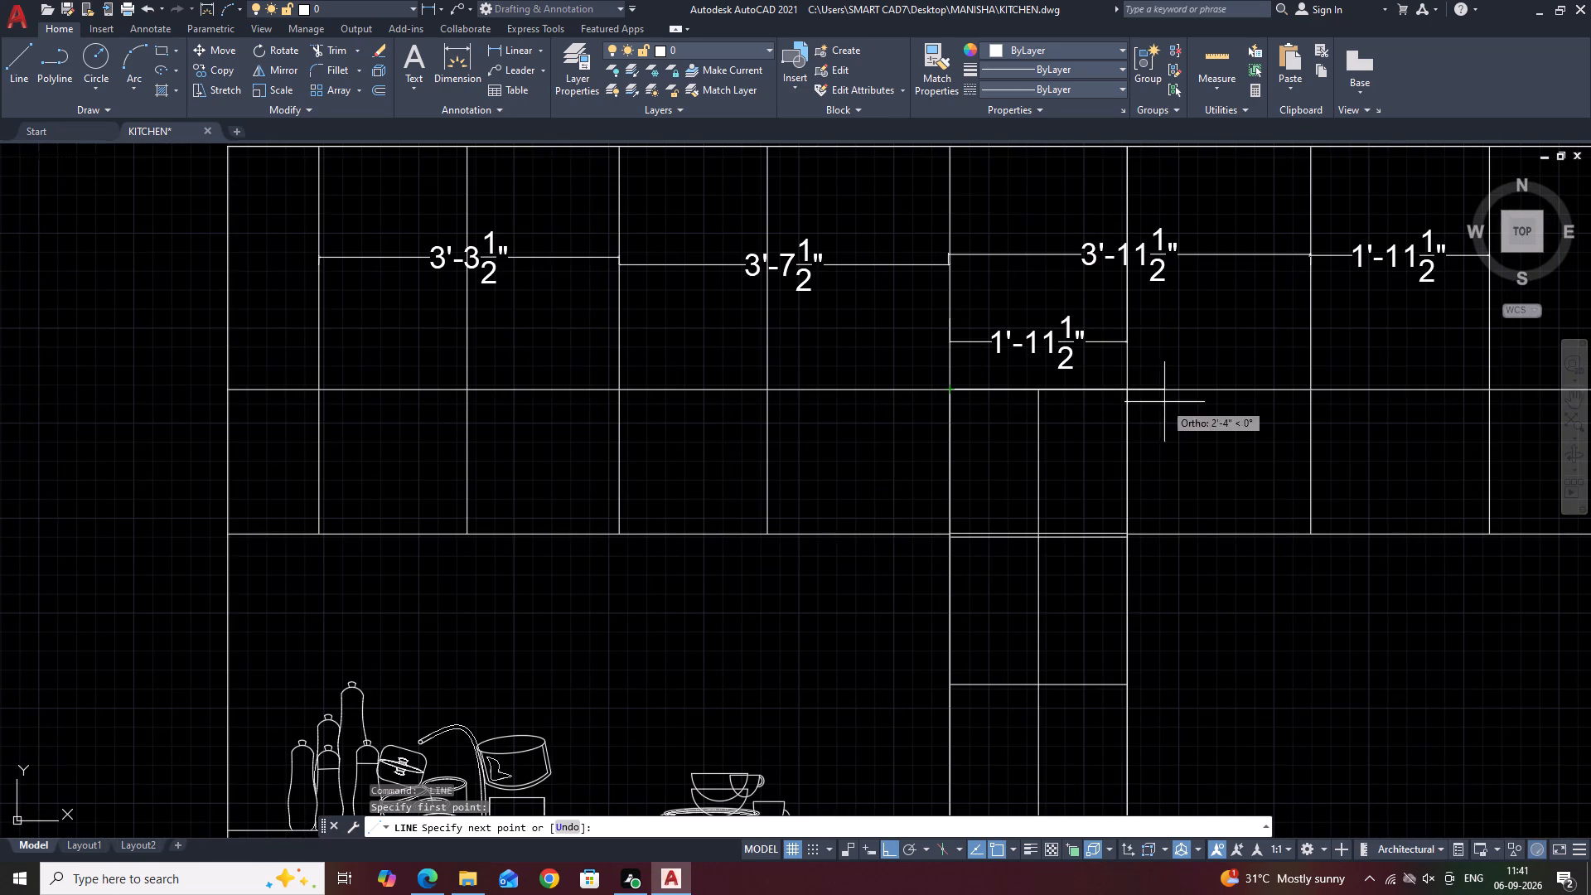
click(1129, 389)
key(Escape)
Offset the tall unit's top, right and left outline lines inward by 1/2 inch.
click(1111, 389)
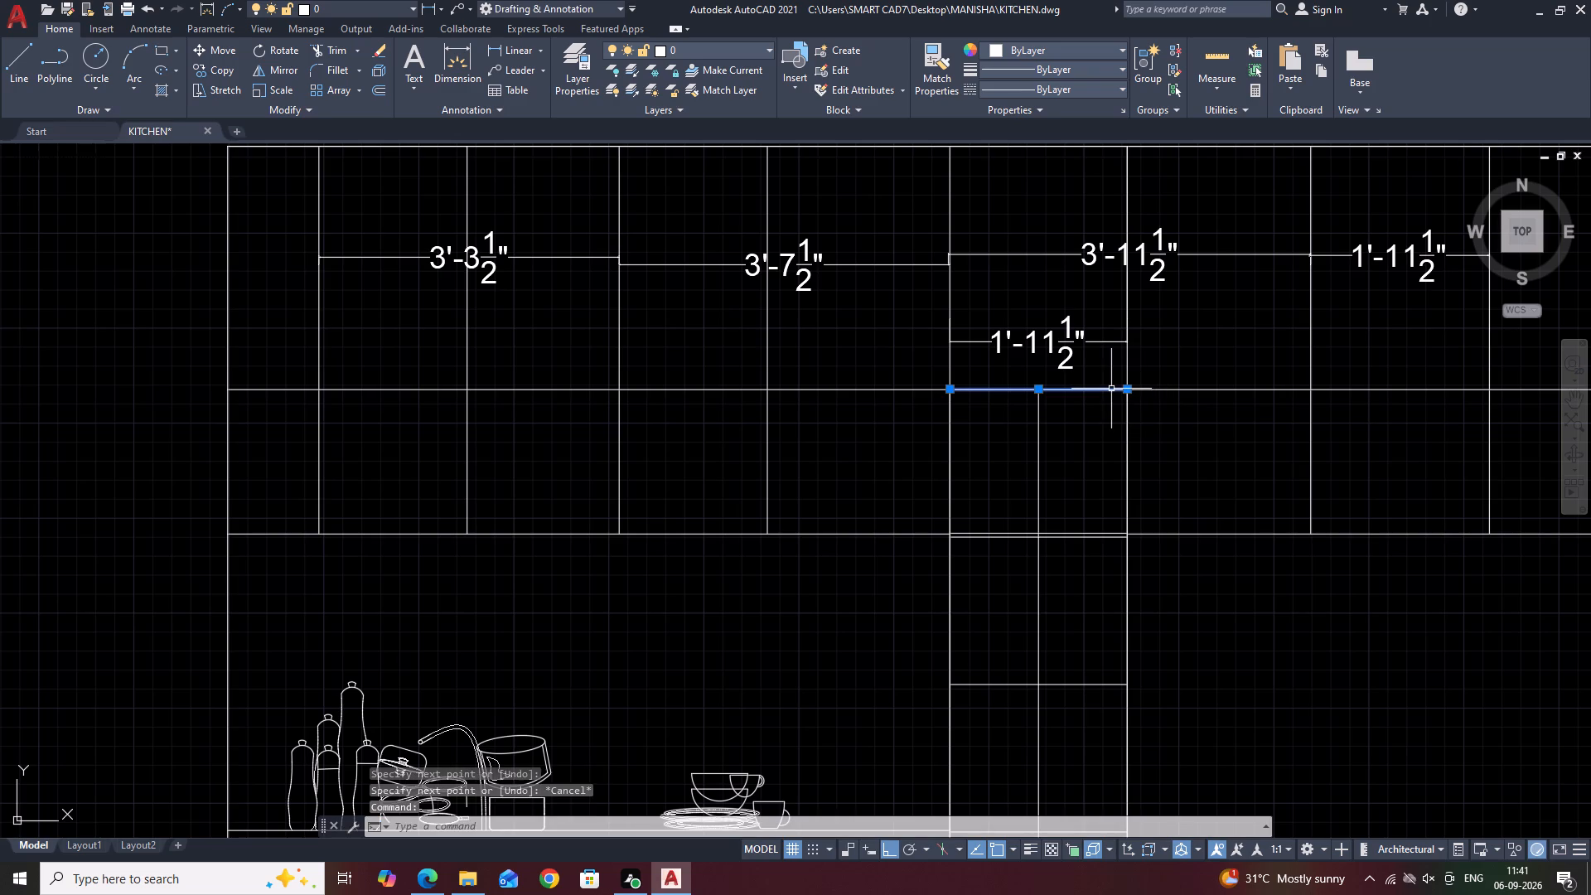
text(O)
key(space)
key(space)
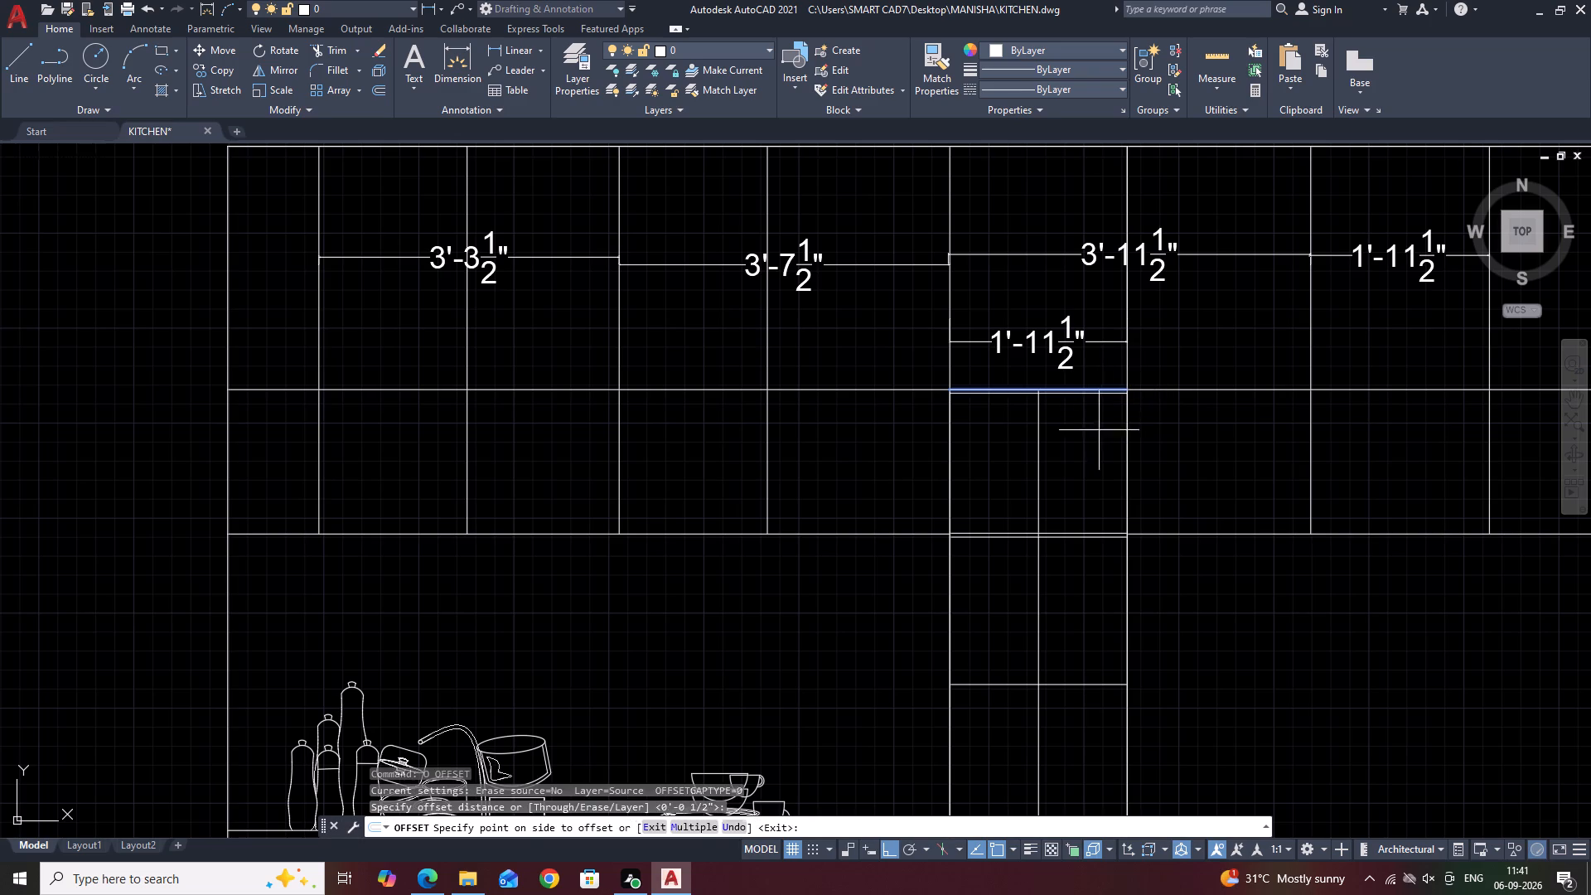
click(1099, 438)
click(1126, 452)
click(1109, 445)
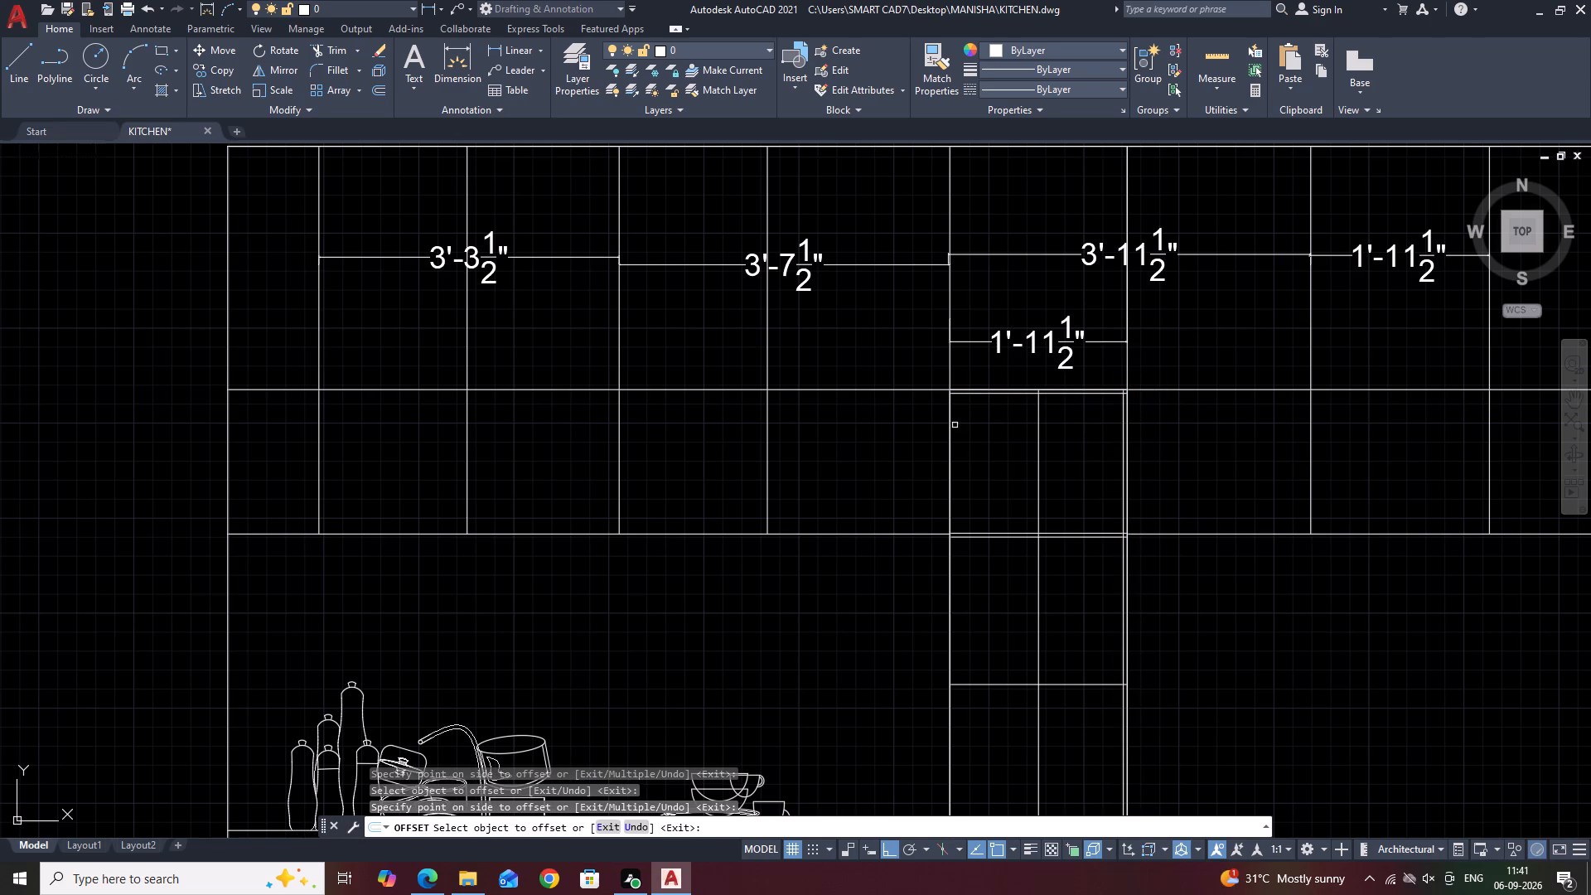
drag(949, 422, 969, 423)
click(993, 424)
Offset the tall unit's uppermost shelf line downward and its second shelf line both up and down by 1/2 inch.
middle_drag(1124, 456, 1098, 311)
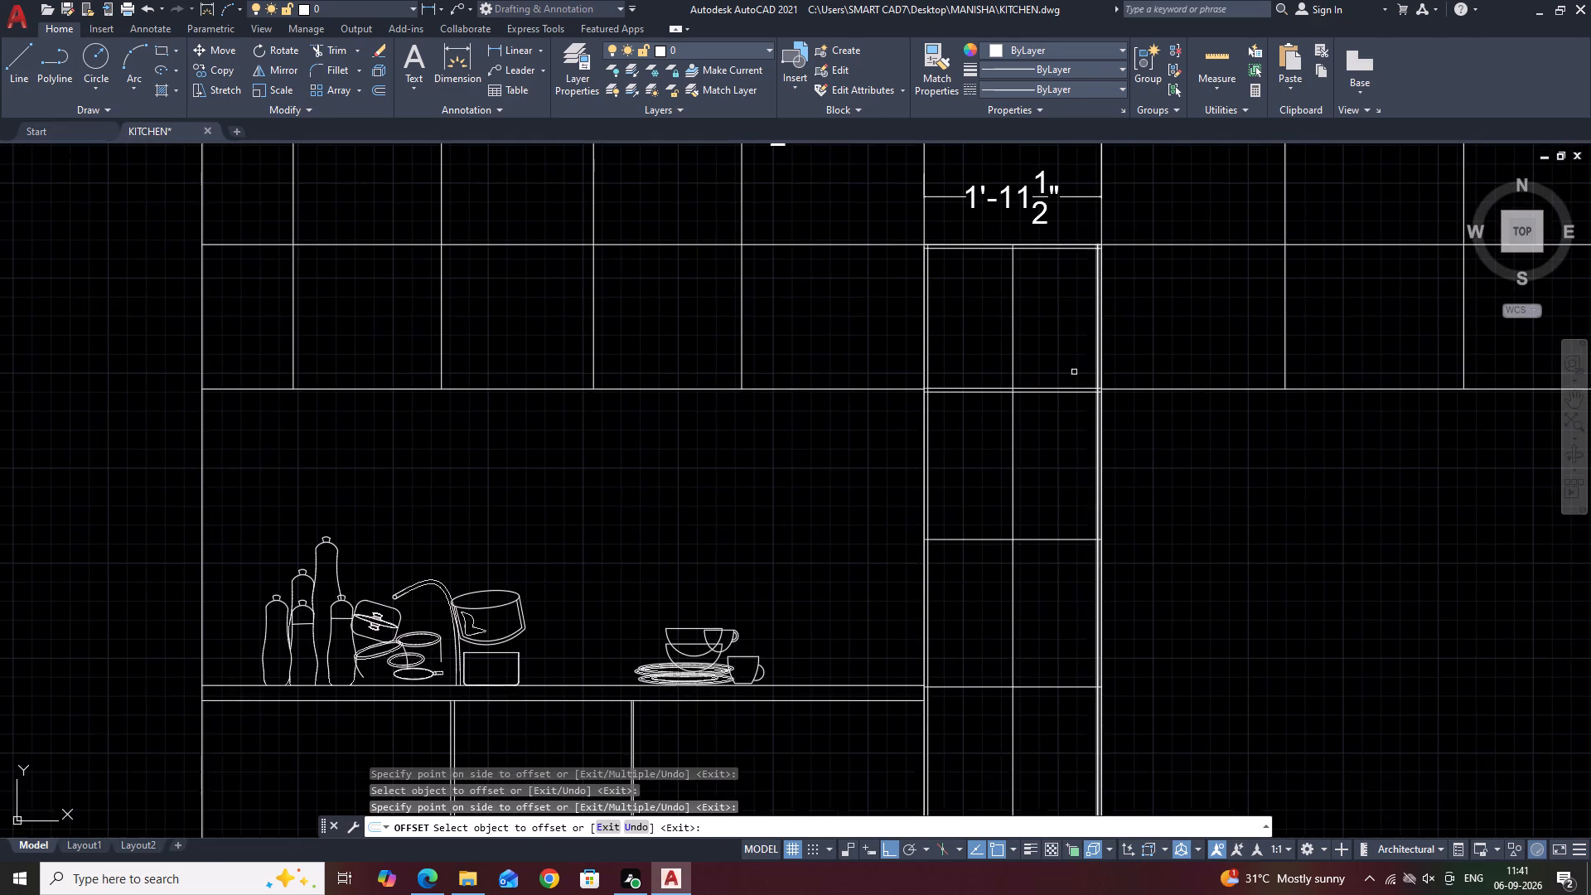
scroll(1054, 409, up, 3)
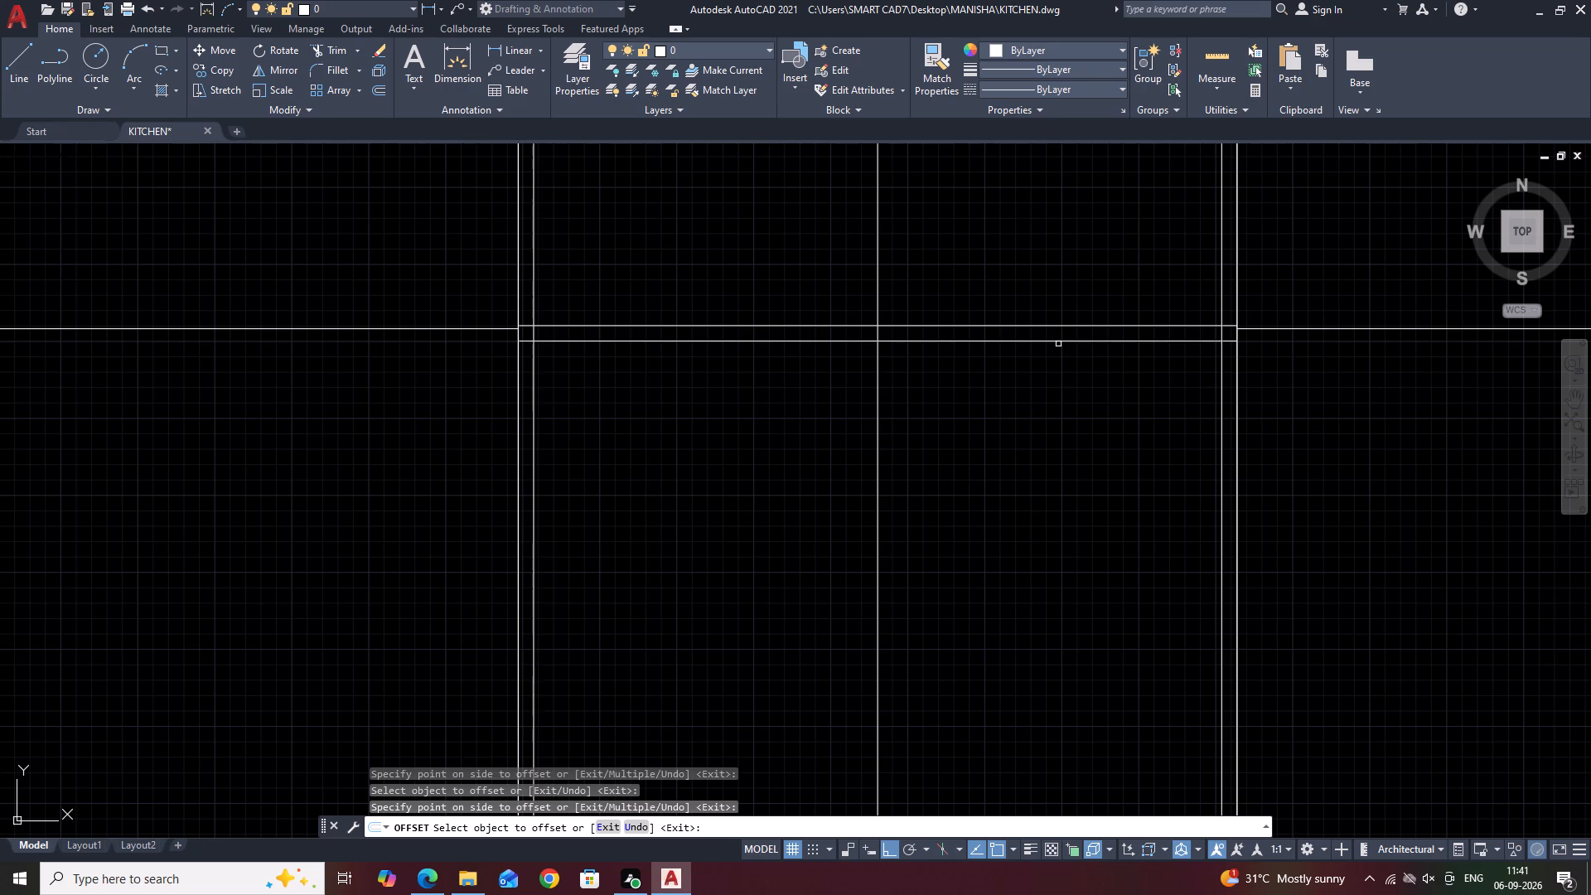
drag(1059, 341, 1052, 409)
click(1047, 433)
scroll(1039, 365, down, 3)
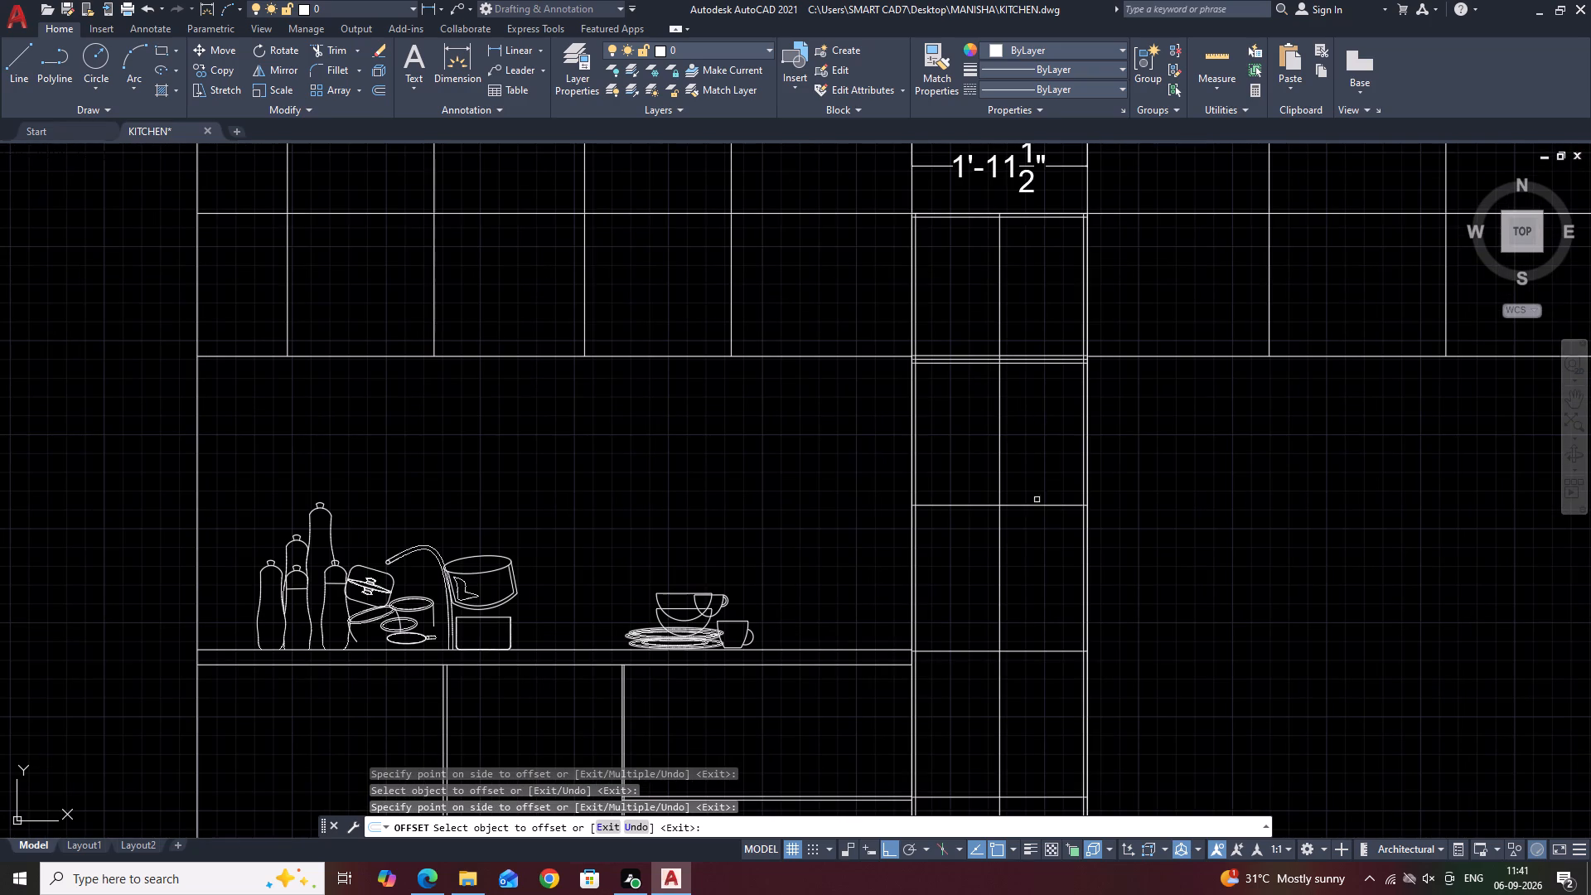
click(1032, 505)
click(1035, 457)
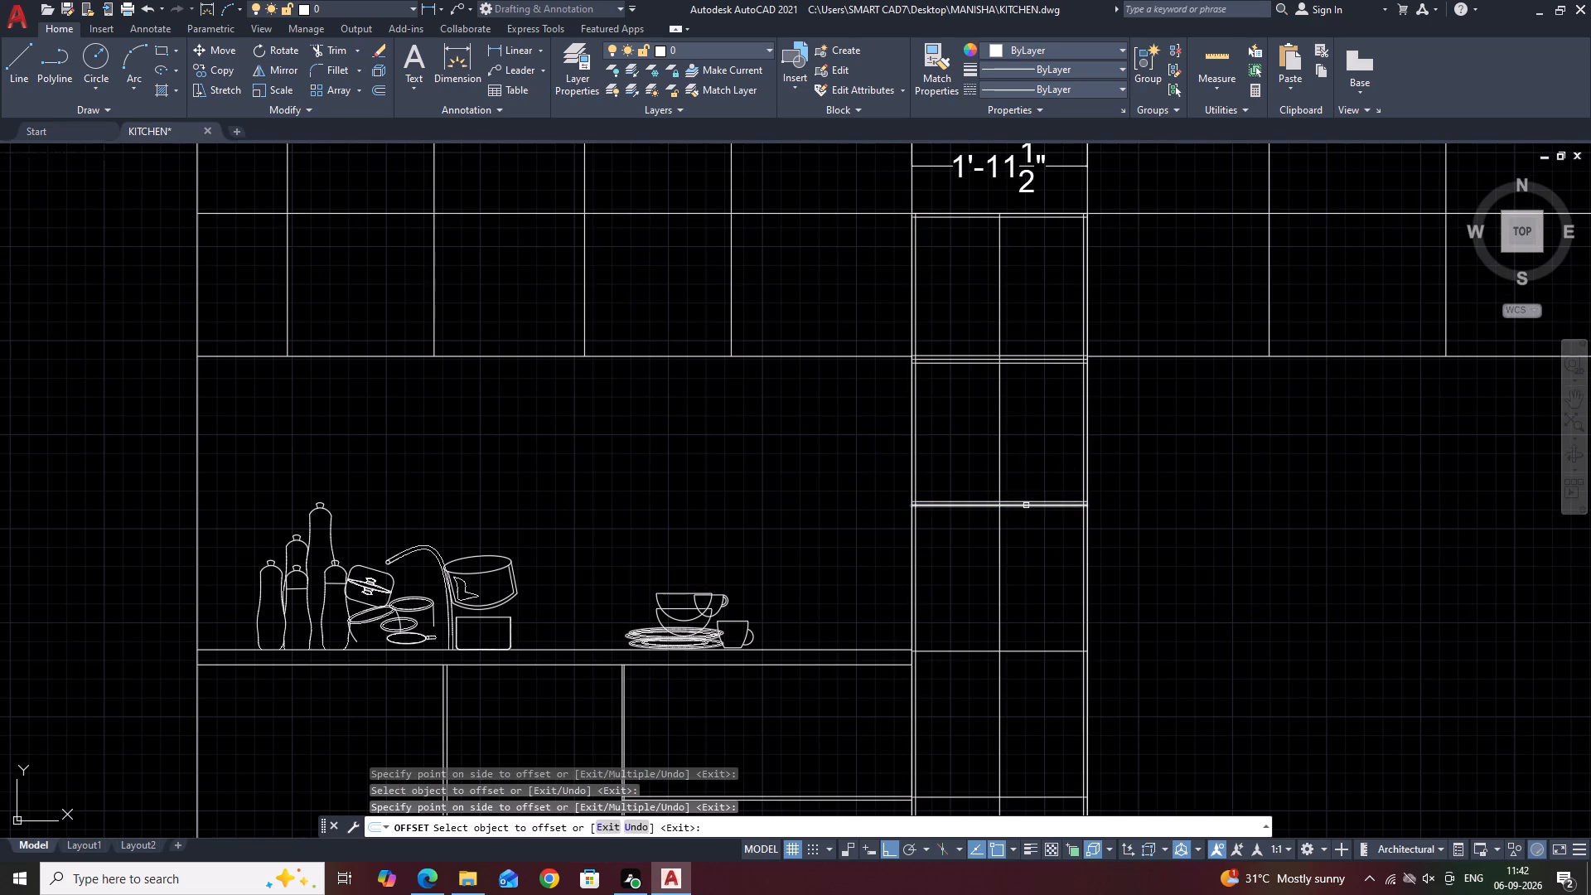
click(1026, 506)
click(1025, 539)
Offset the tall unit's two lower shelf lines by 1/2 inch, both upward and downward.
drag(1037, 652, 1037, 640)
drag(1045, 576, 1044, 580)
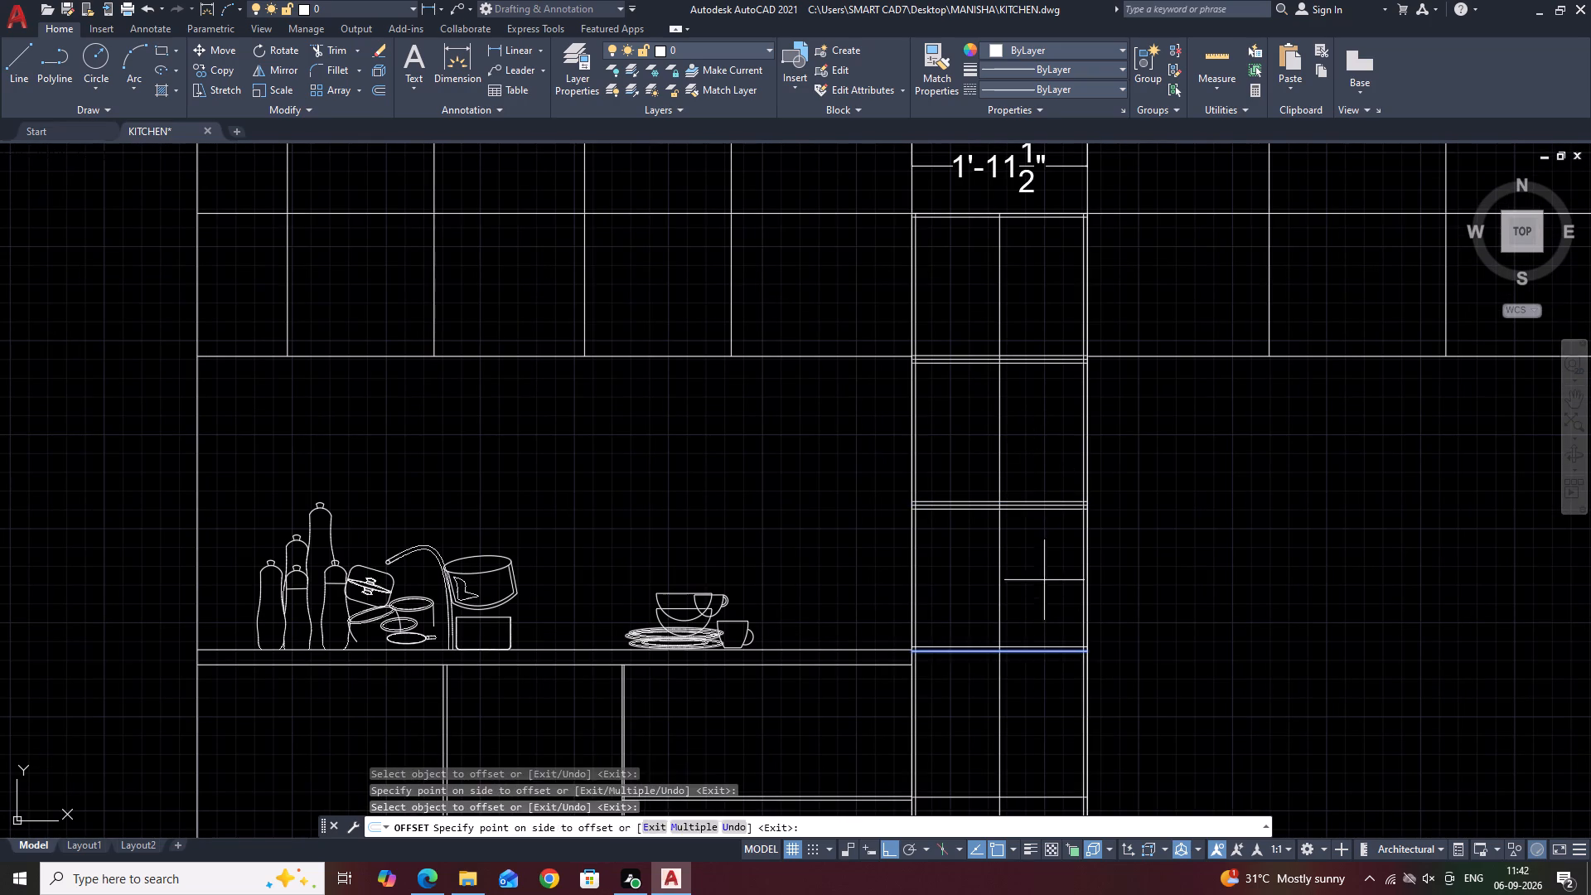
drag(1044, 580, 1052, 554)
click(1027, 654)
drag(1026, 652, 1045, 704)
middle_drag(1127, 541, 1044, 290)
click(966, 504)
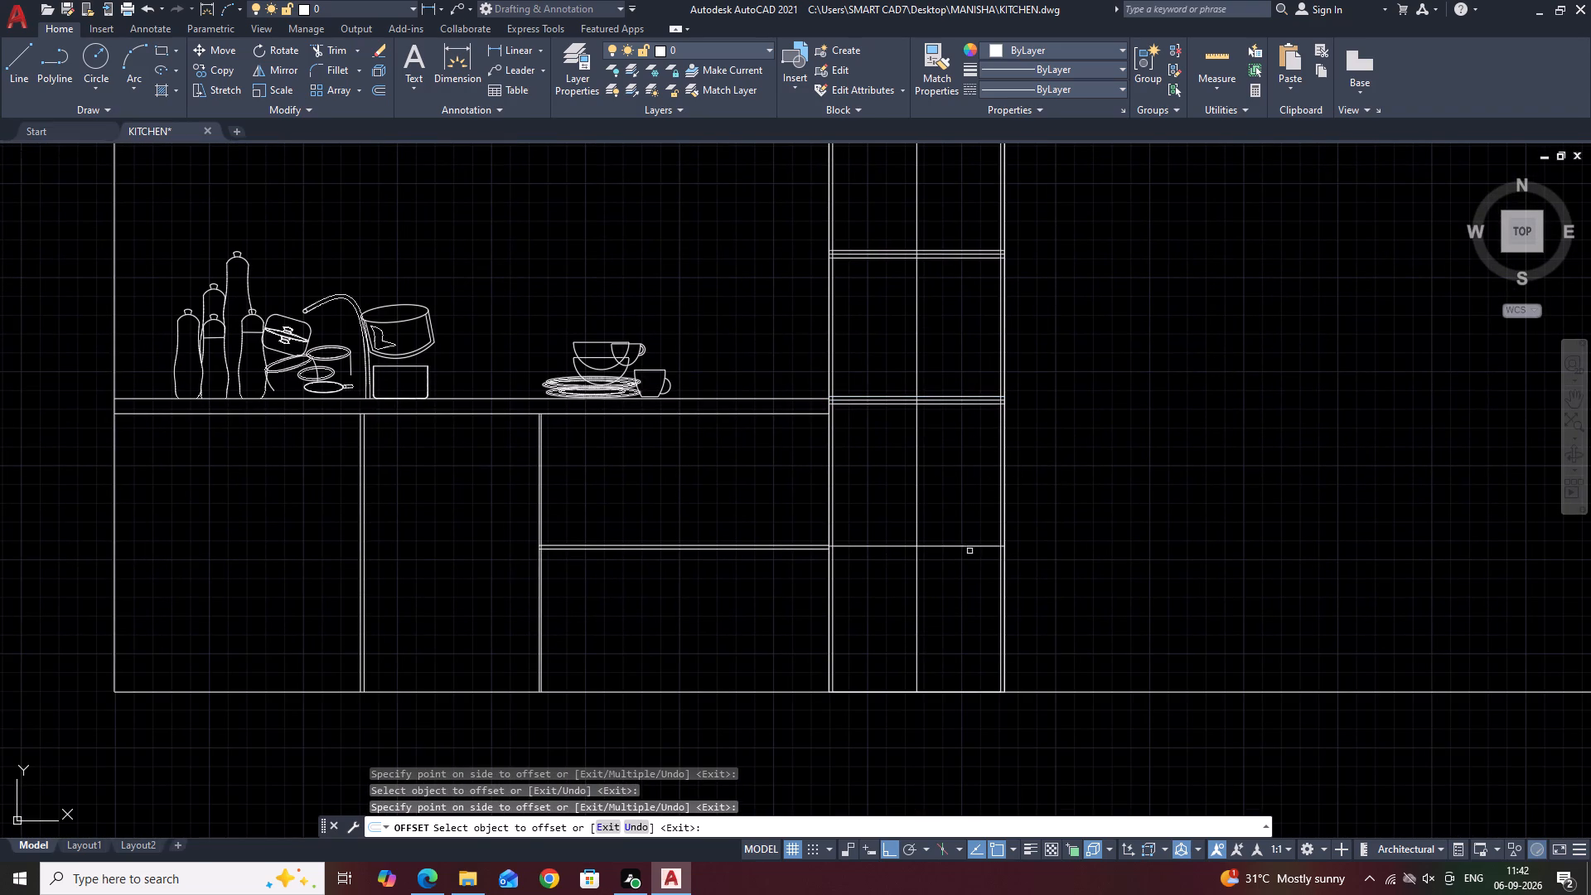
drag(967, 544, 967, 537)
drag(977, 471, 984, 456)
click(948, 549)
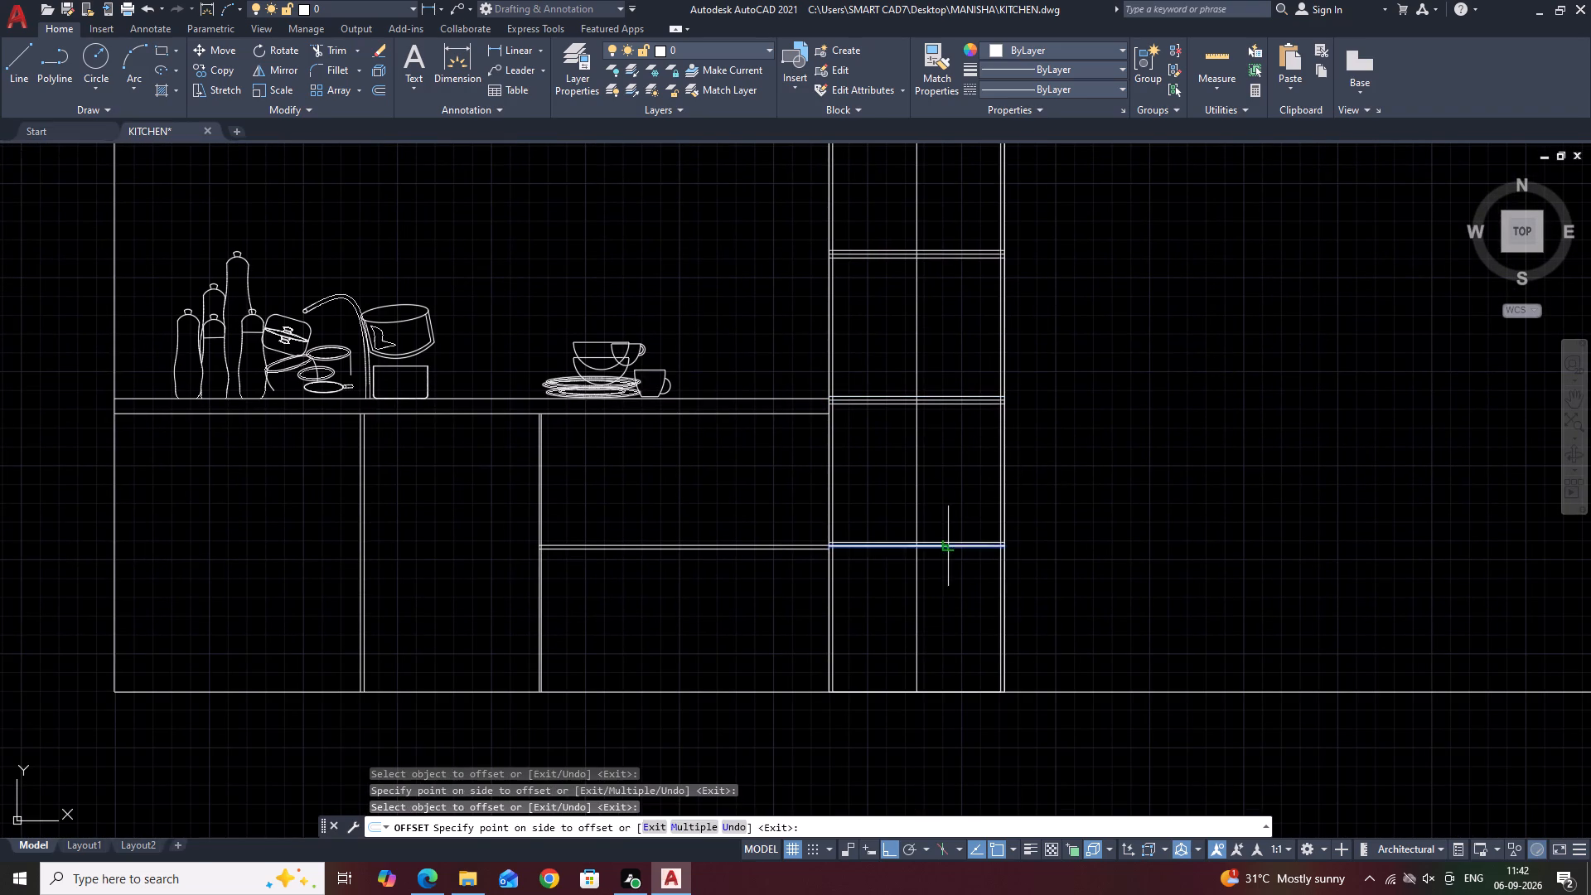
drag(953, 573, 962, 584)
Offset the tall unit's base line upward by 1/2 inch.
click(941, 694)
drag(960, 623, 965, 604)
key(Escape)
Erase the vertical centre line running through the tall unit.
click(933, 594)
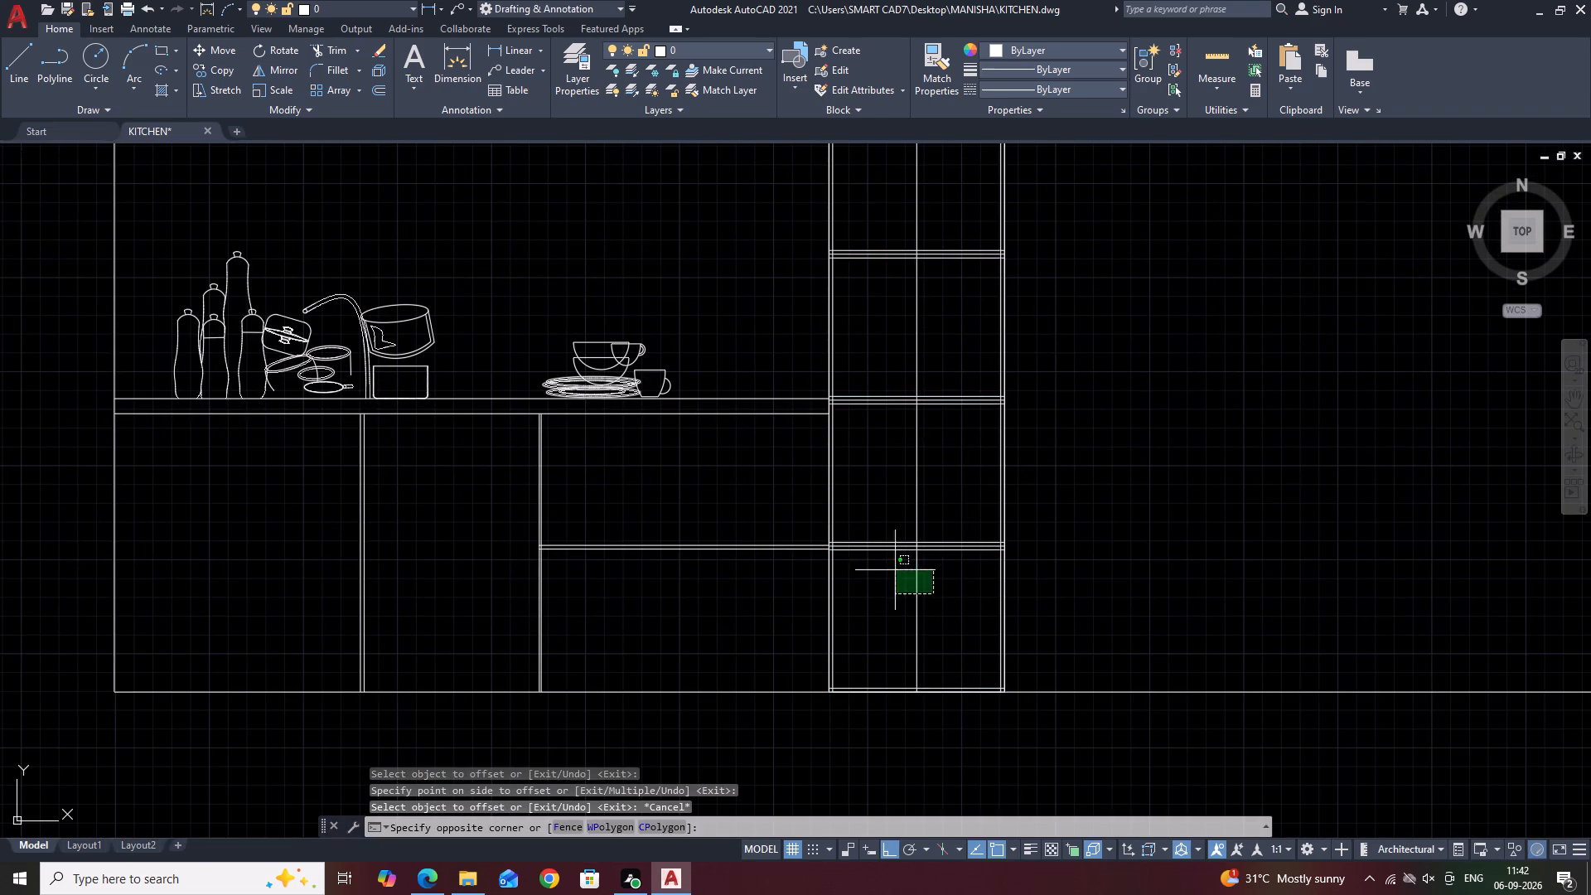
click(891, 569)
middle_drag(904, 582, 922, 638)
key(Delete)
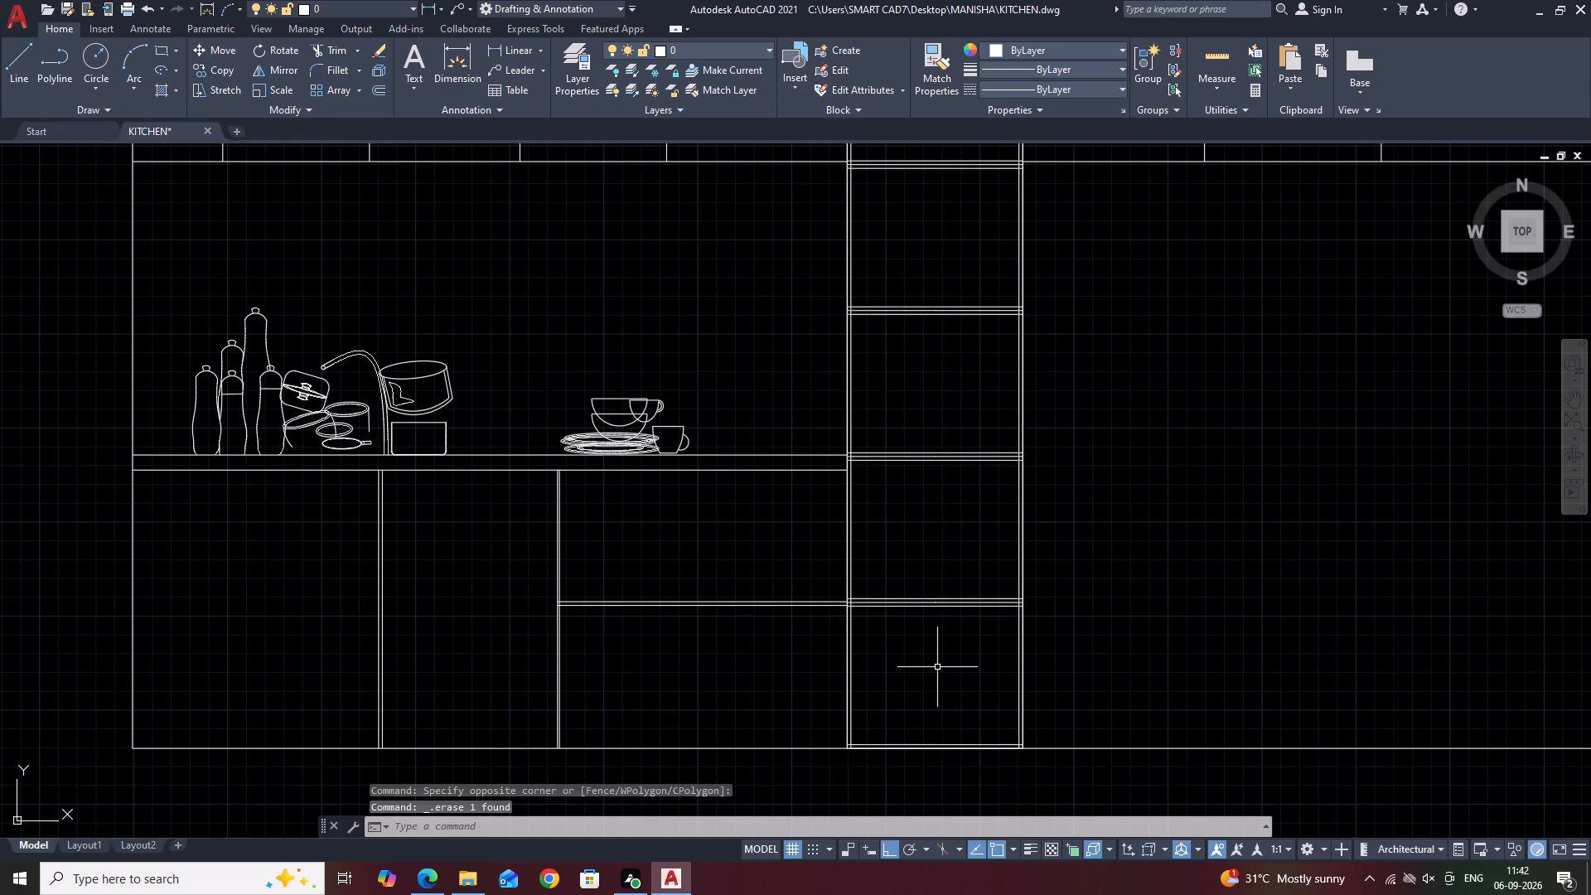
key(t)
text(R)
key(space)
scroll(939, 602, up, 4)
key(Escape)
Erase the leftover point at the middle of the tall unit's lowest shelf.
drag(795, 375, 812, 410)
click(981, 751)
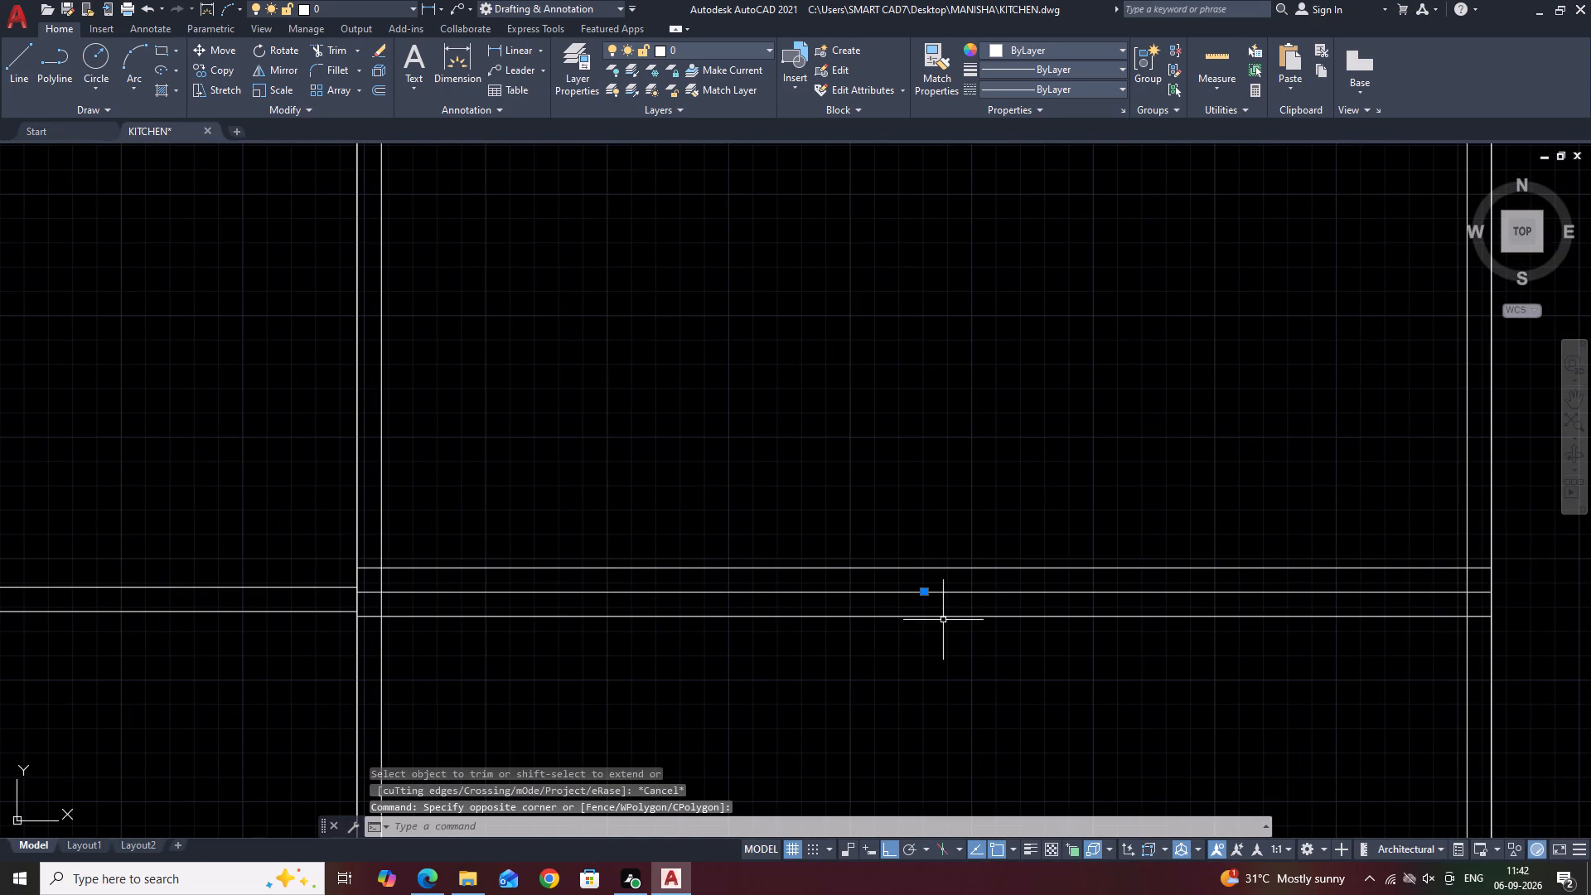
key(Delete)
Trim the lowest shelf's three lines back to the inner line of the tall unit's right side panel.
scroll(958, 593, down, 2)
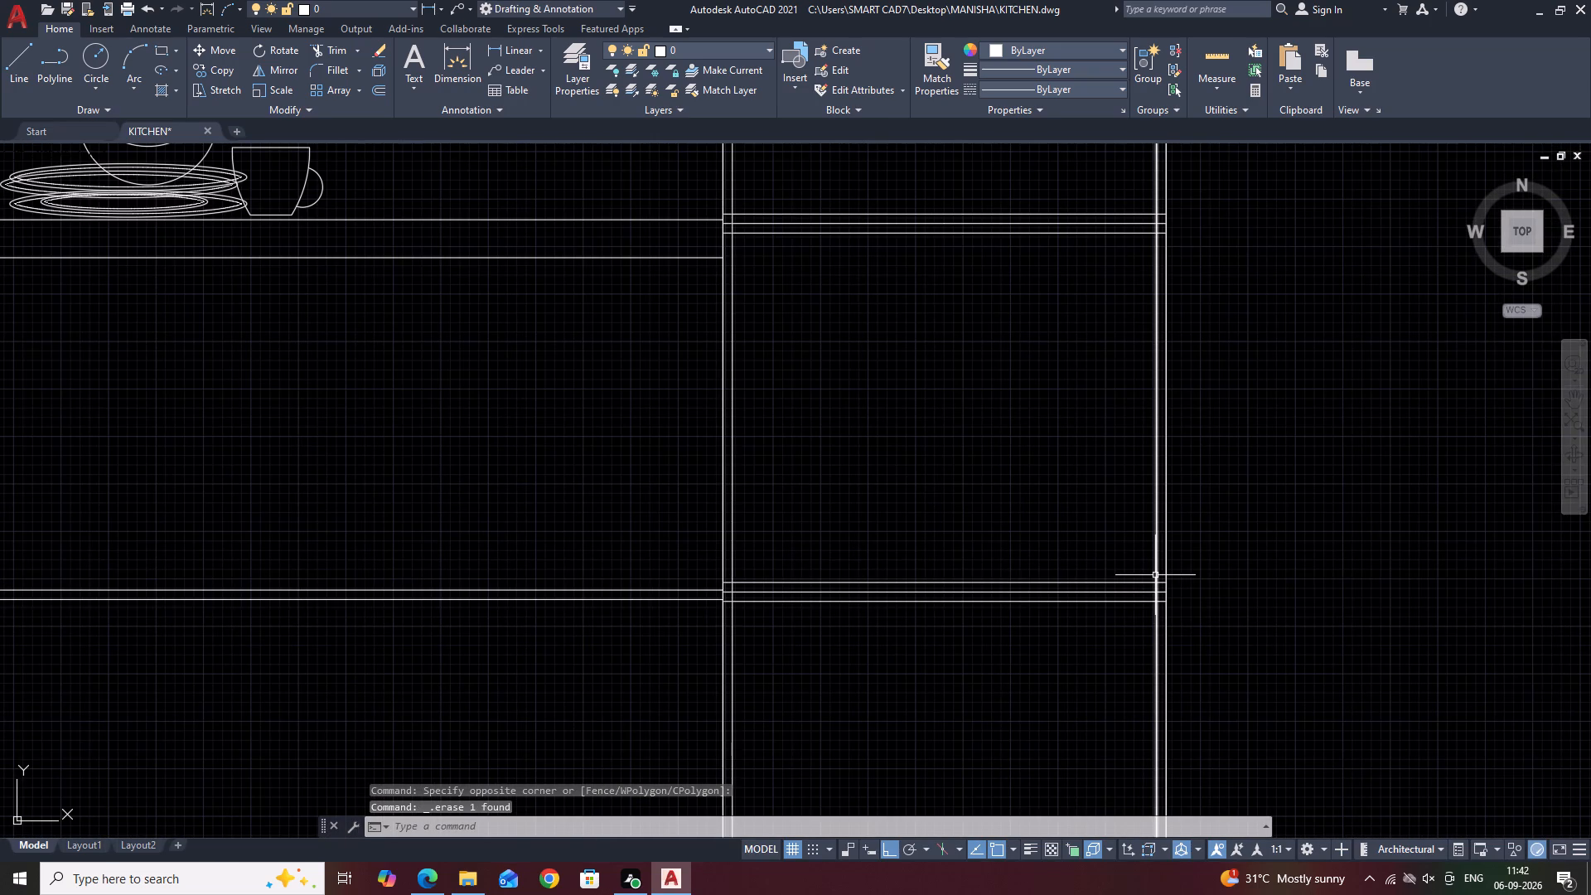
text(TR)
key(space)
scroll(1153, 602, up, 3)
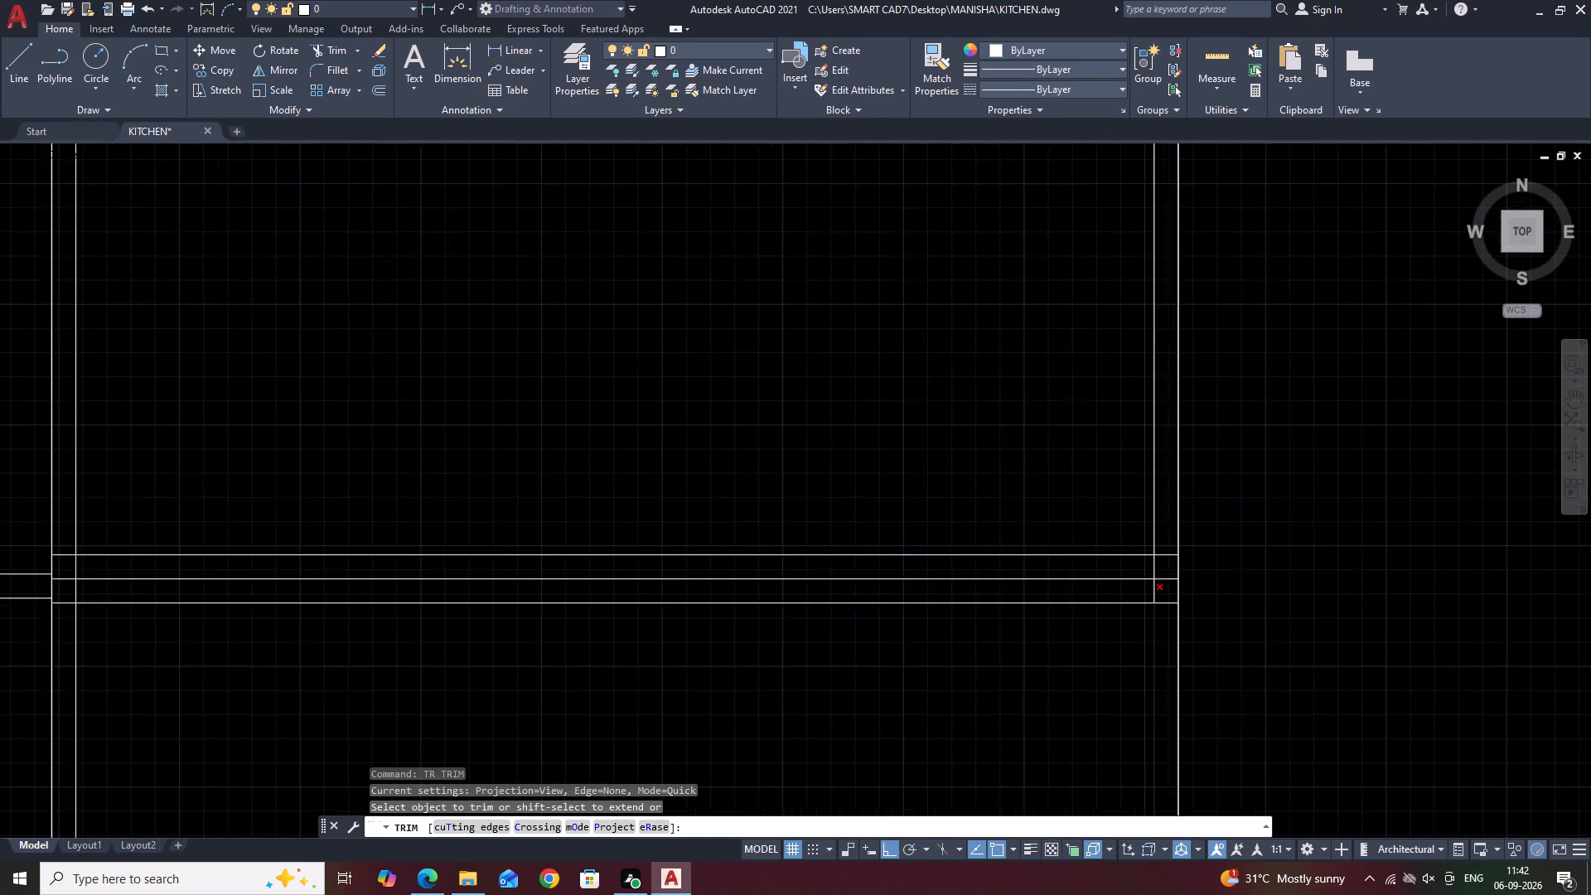
click(1171, 486)
click(1185, 670)
Trim the overlapping inner offset lines at the tall unit's bottom right and bottom left corners.
scroll(1217, 449, down, 3)
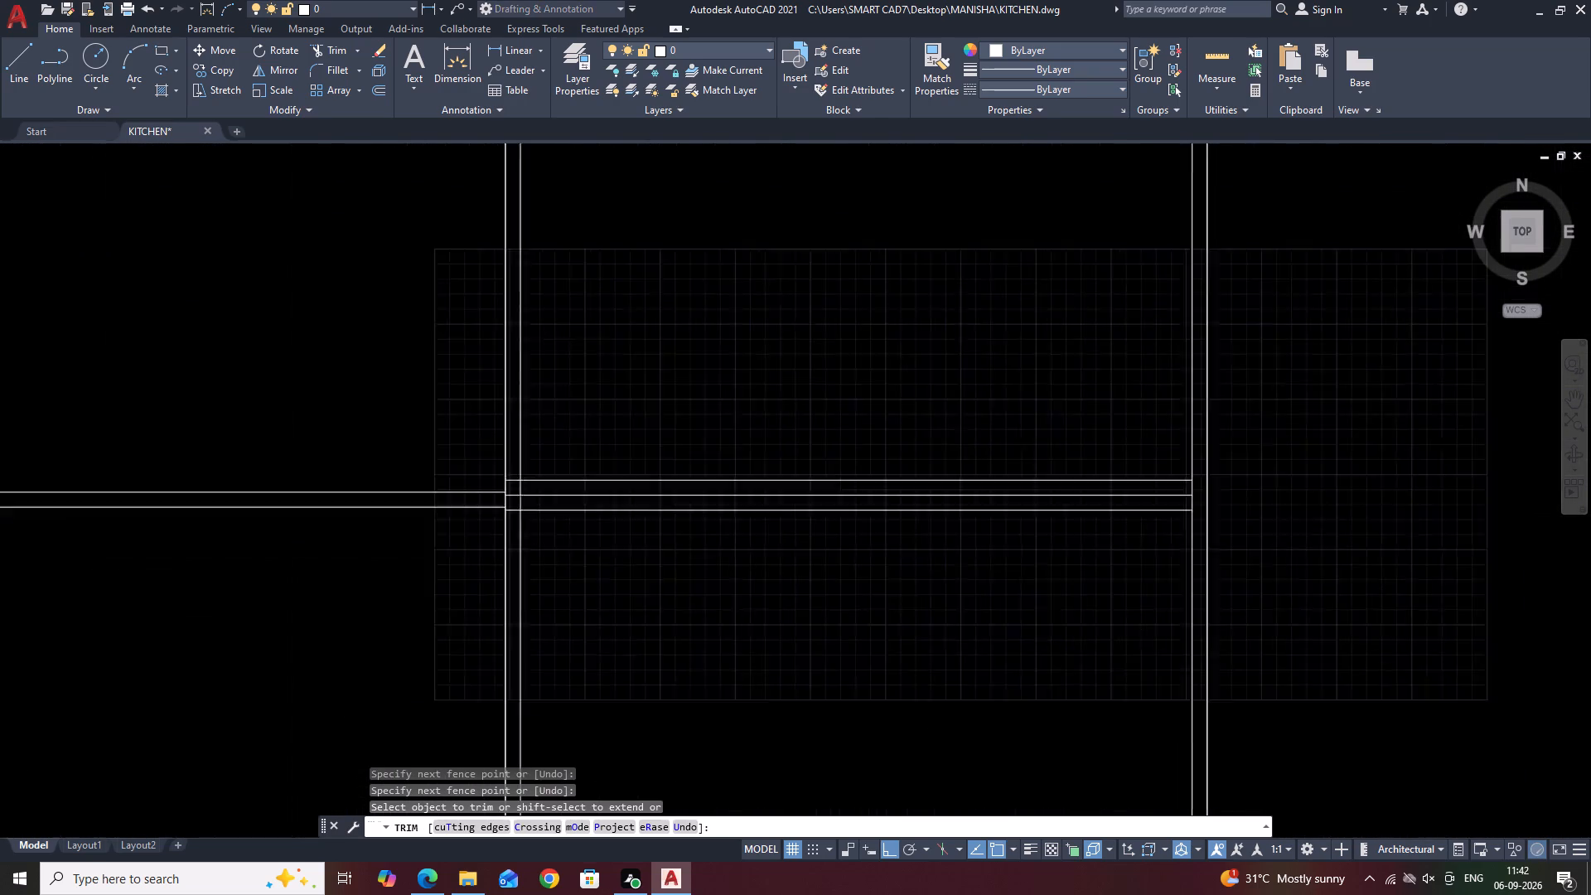
scroll(1217, 435, down, 4)
scroll(1227, 533, up, 4)
scroll(1137, 506, up, 3)
scroll(1211, 568, up, 2)
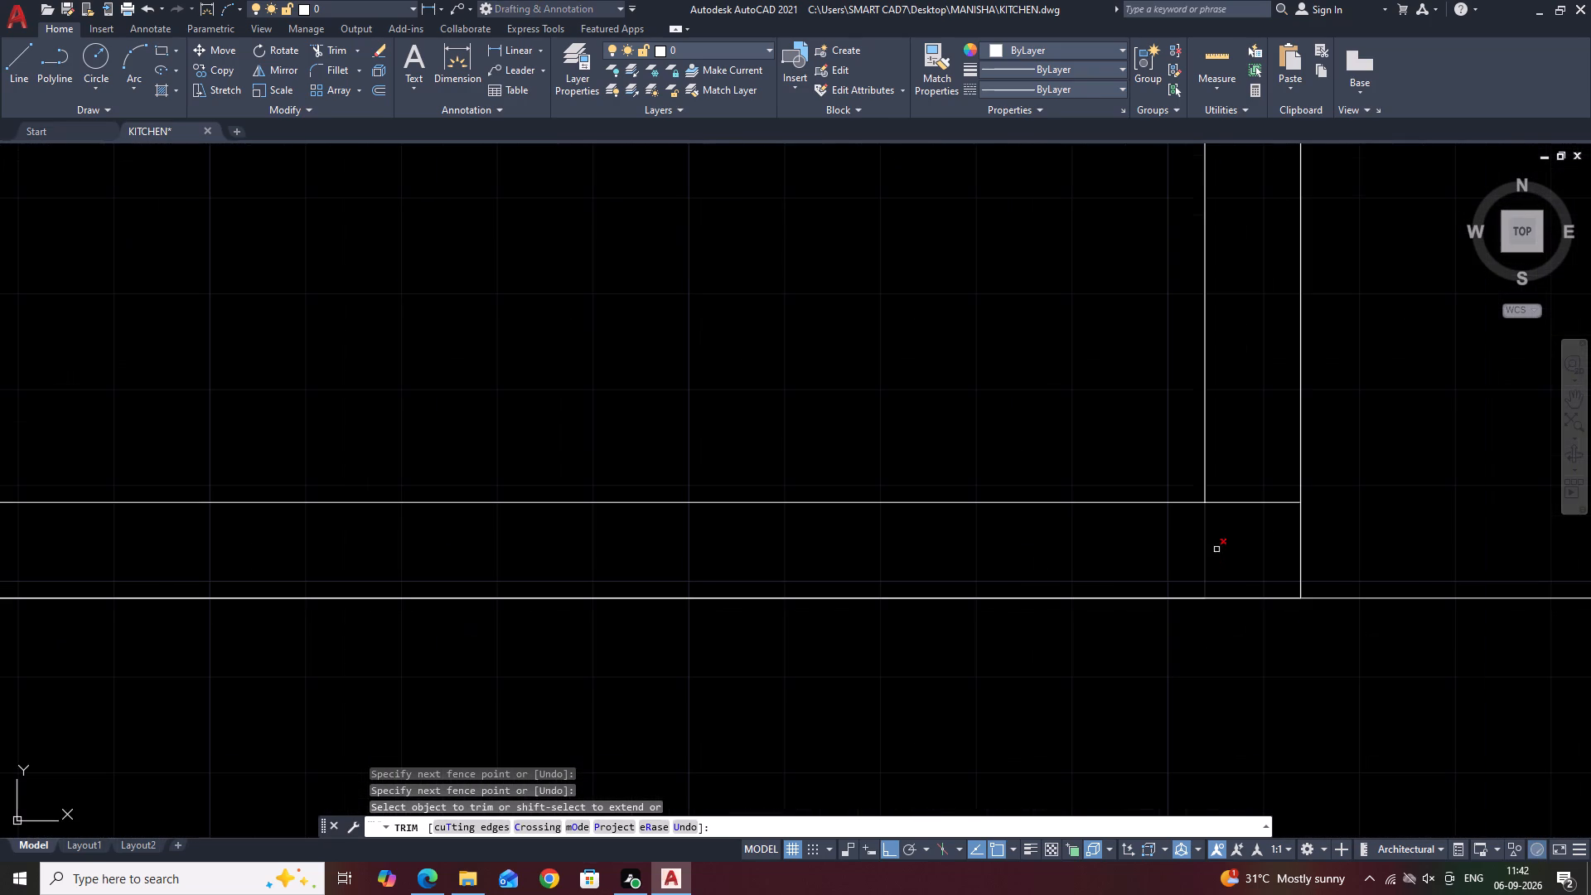
click(1242, 447)
click(1186, 568)
scroll(1237, 525, down, 6)
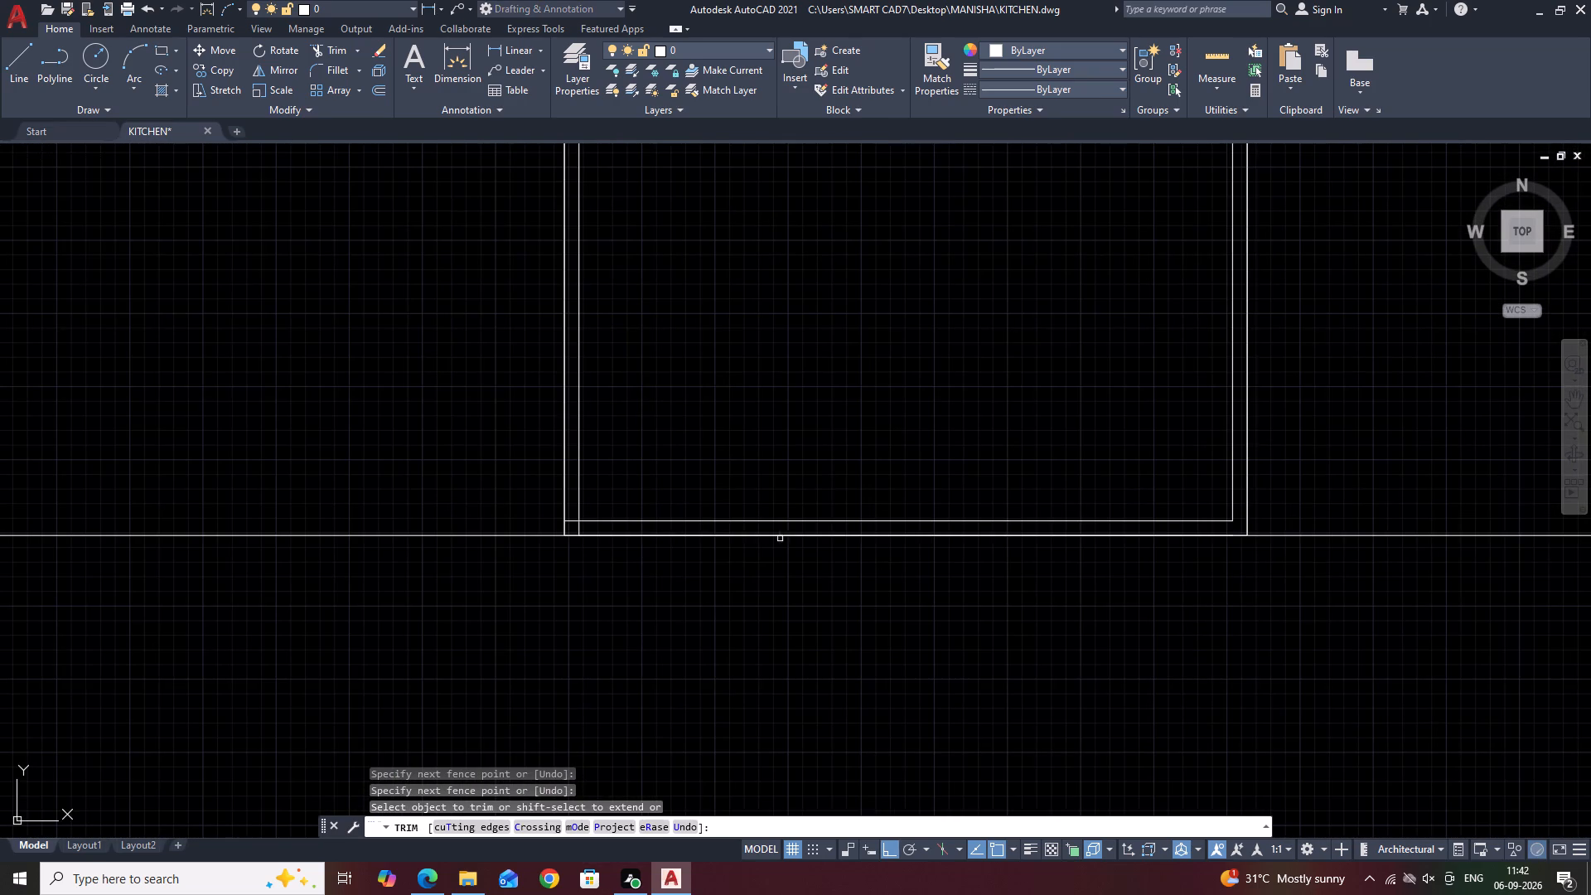
scroll(557, 528, up, 5)
drag(576, 433, 580, 443)
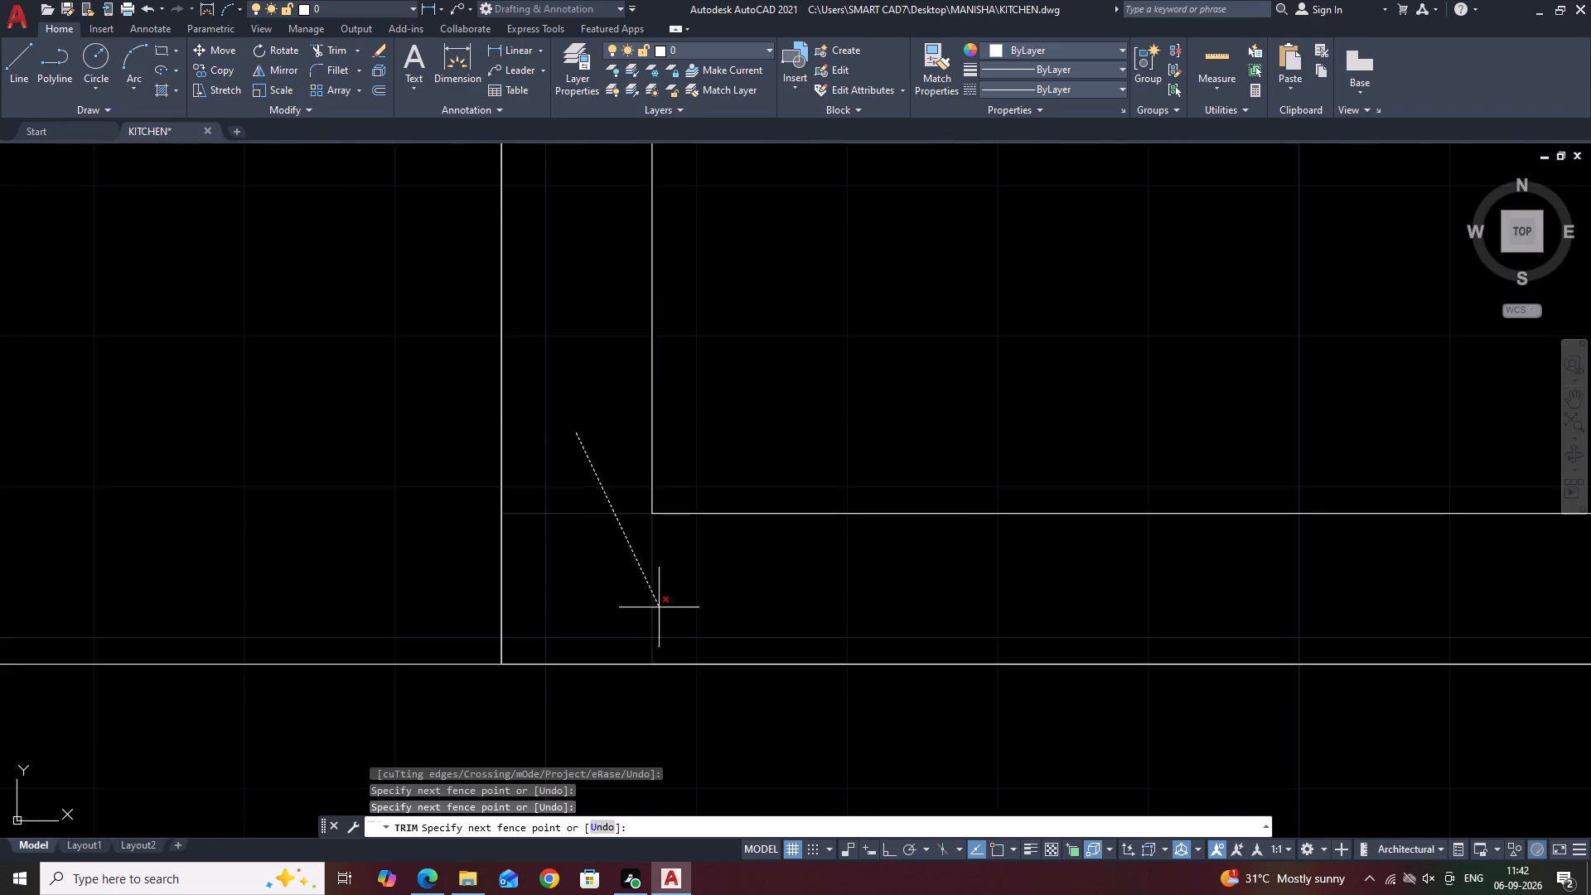
click(659, 607)
Trim the left ends of the two lower shelves' lines back to the inner line of the left side panel.
scroll(739, 600, down, 8)
middle_drag(902, 213, 944, 383)
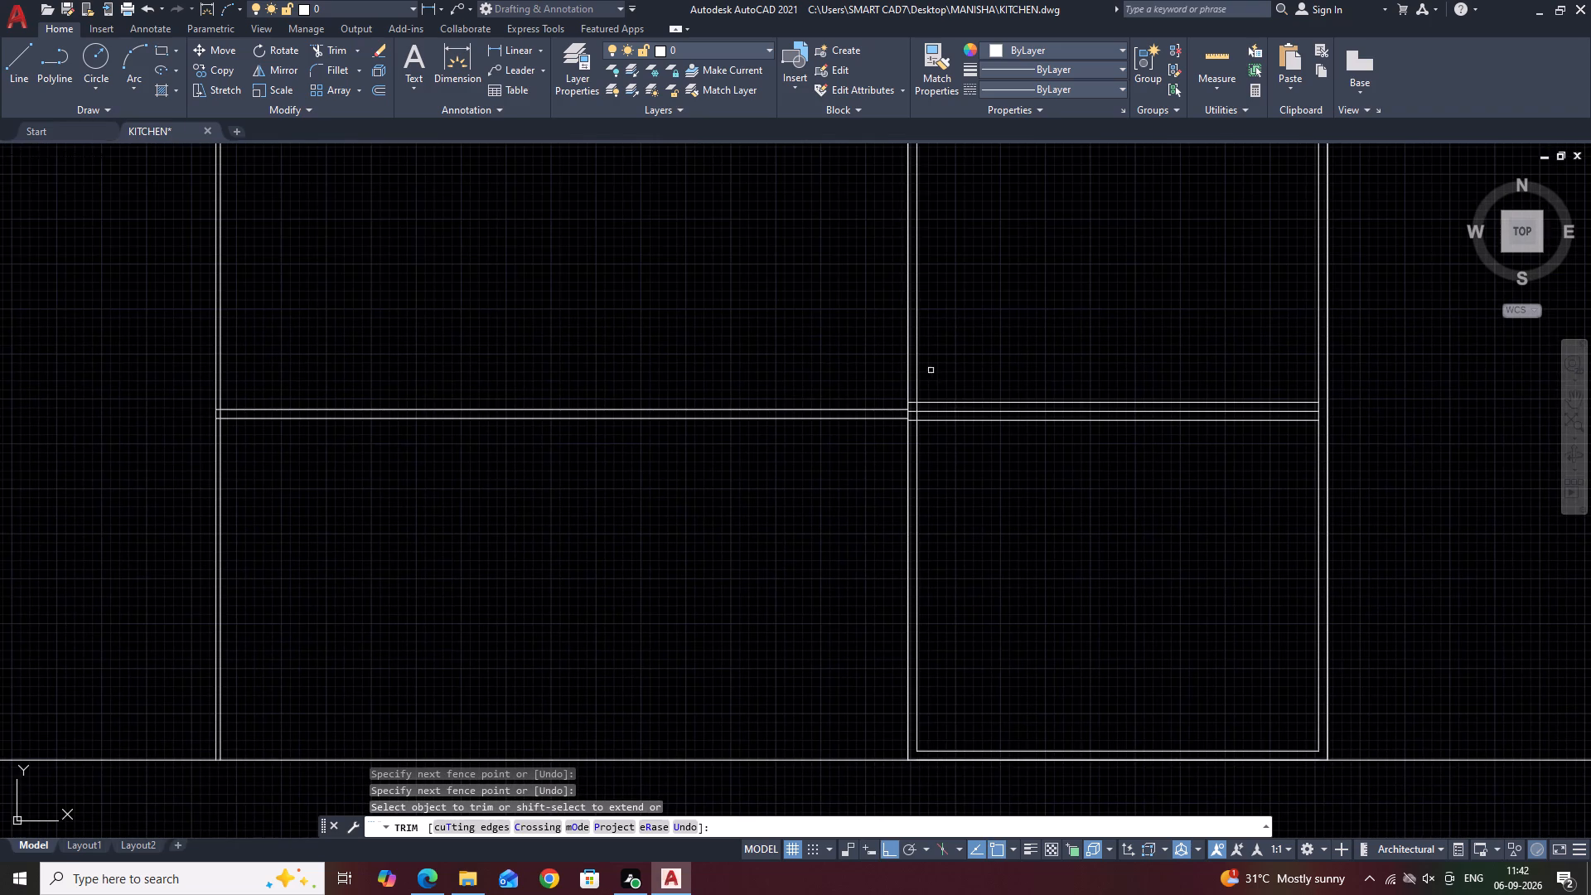
scroll(908, 417, up, 3)
click(917, 327)
click(910, 454)
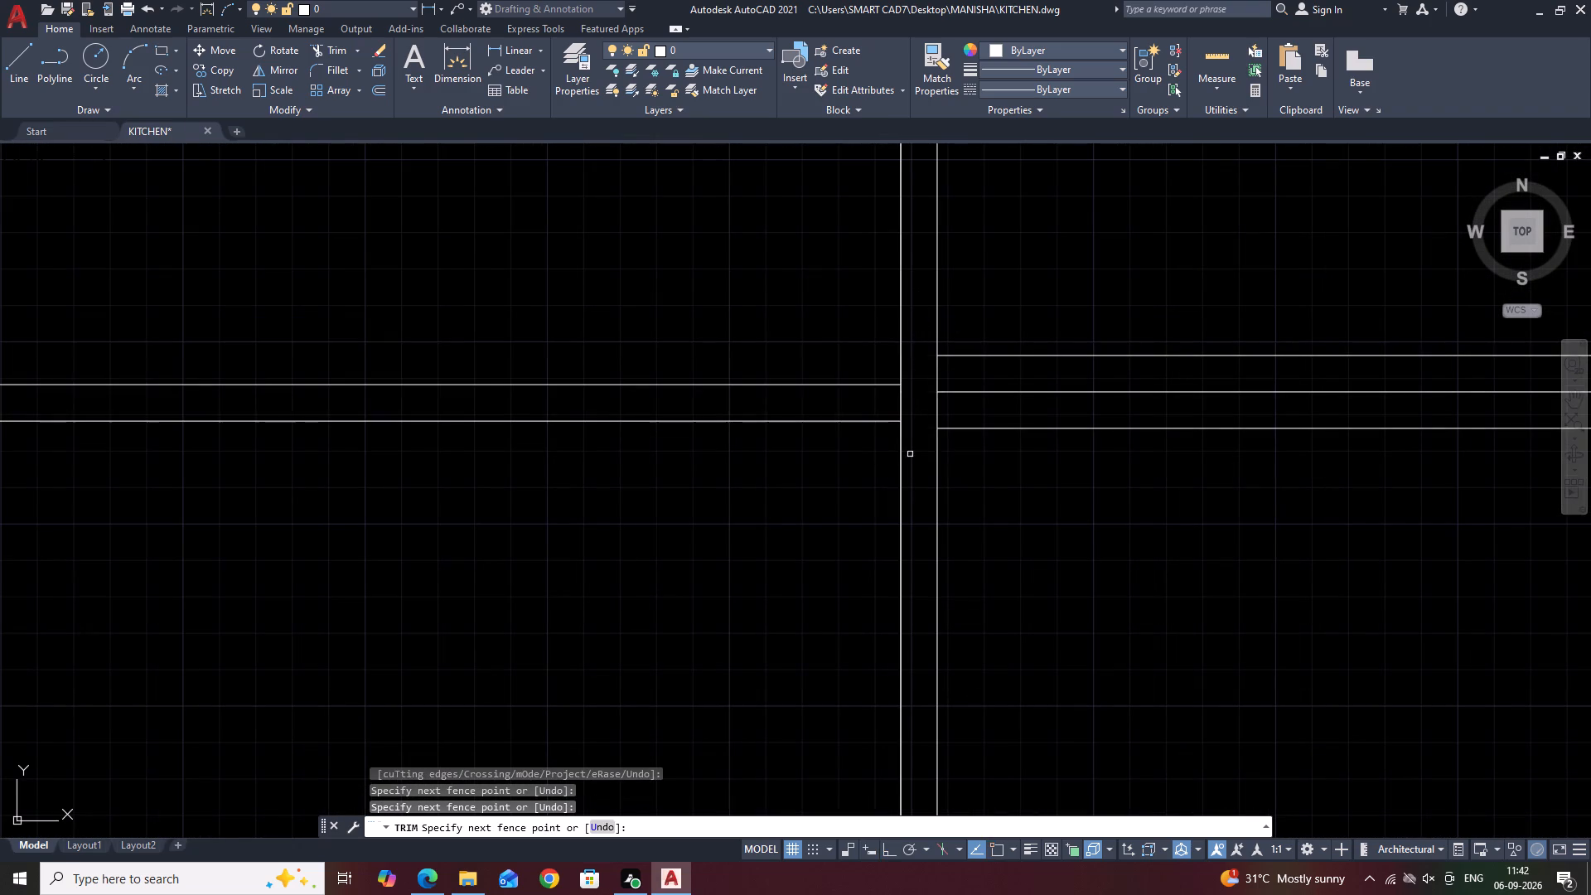
scroll(938, 481, down, 4)
middle_drag(1013, 228, 1052, 457)
scroll(950, 492, up, 2)
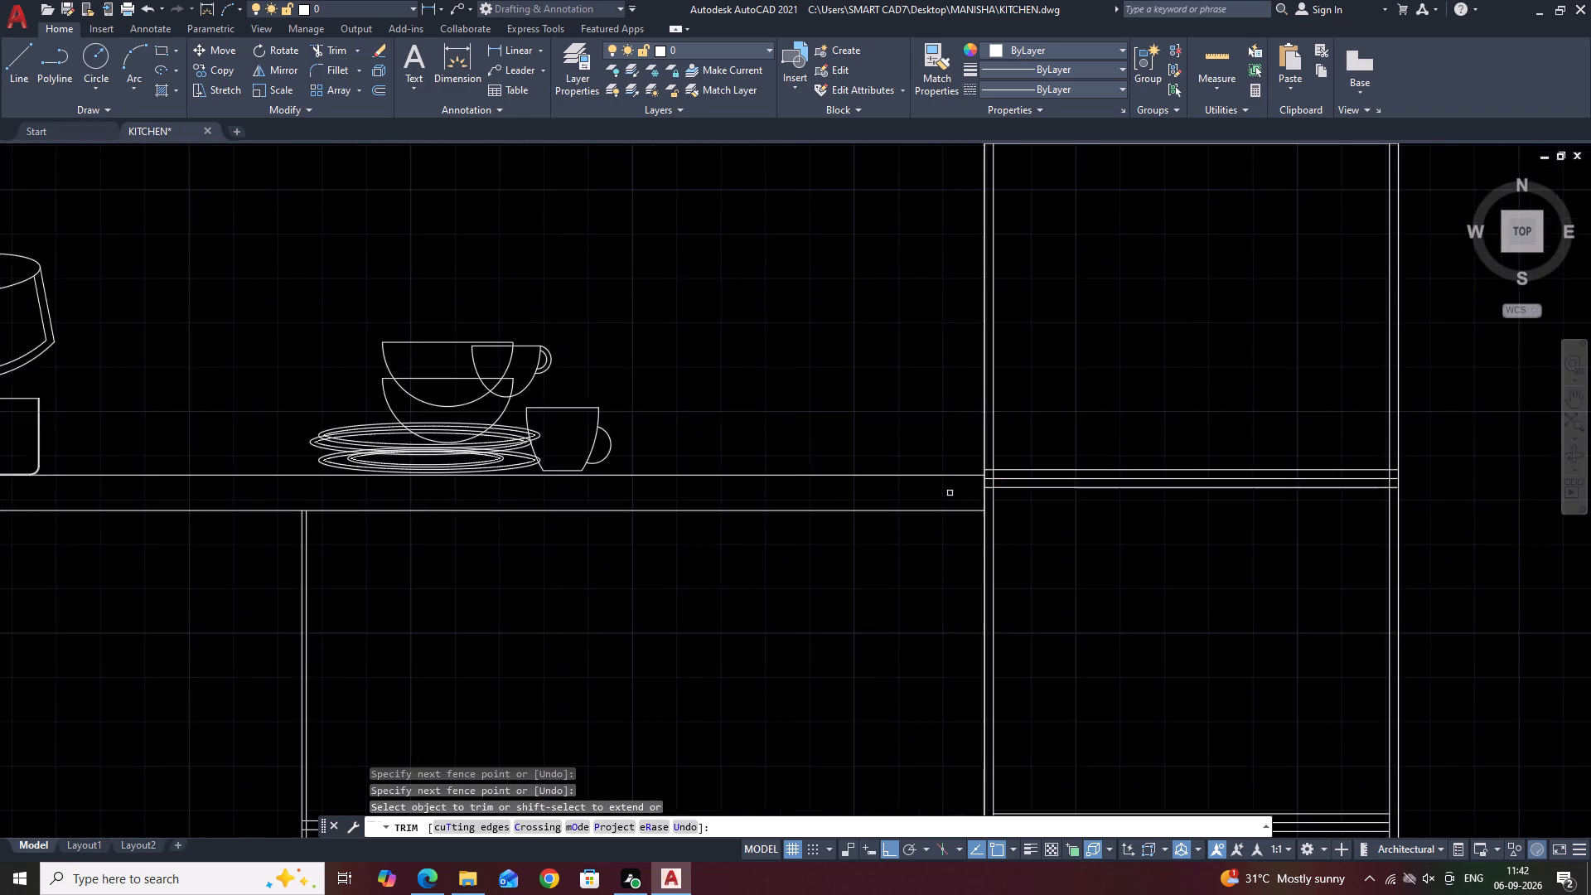
scroll(1000, 519, up, 2)
click(1017, 372)
click(1009, 494)
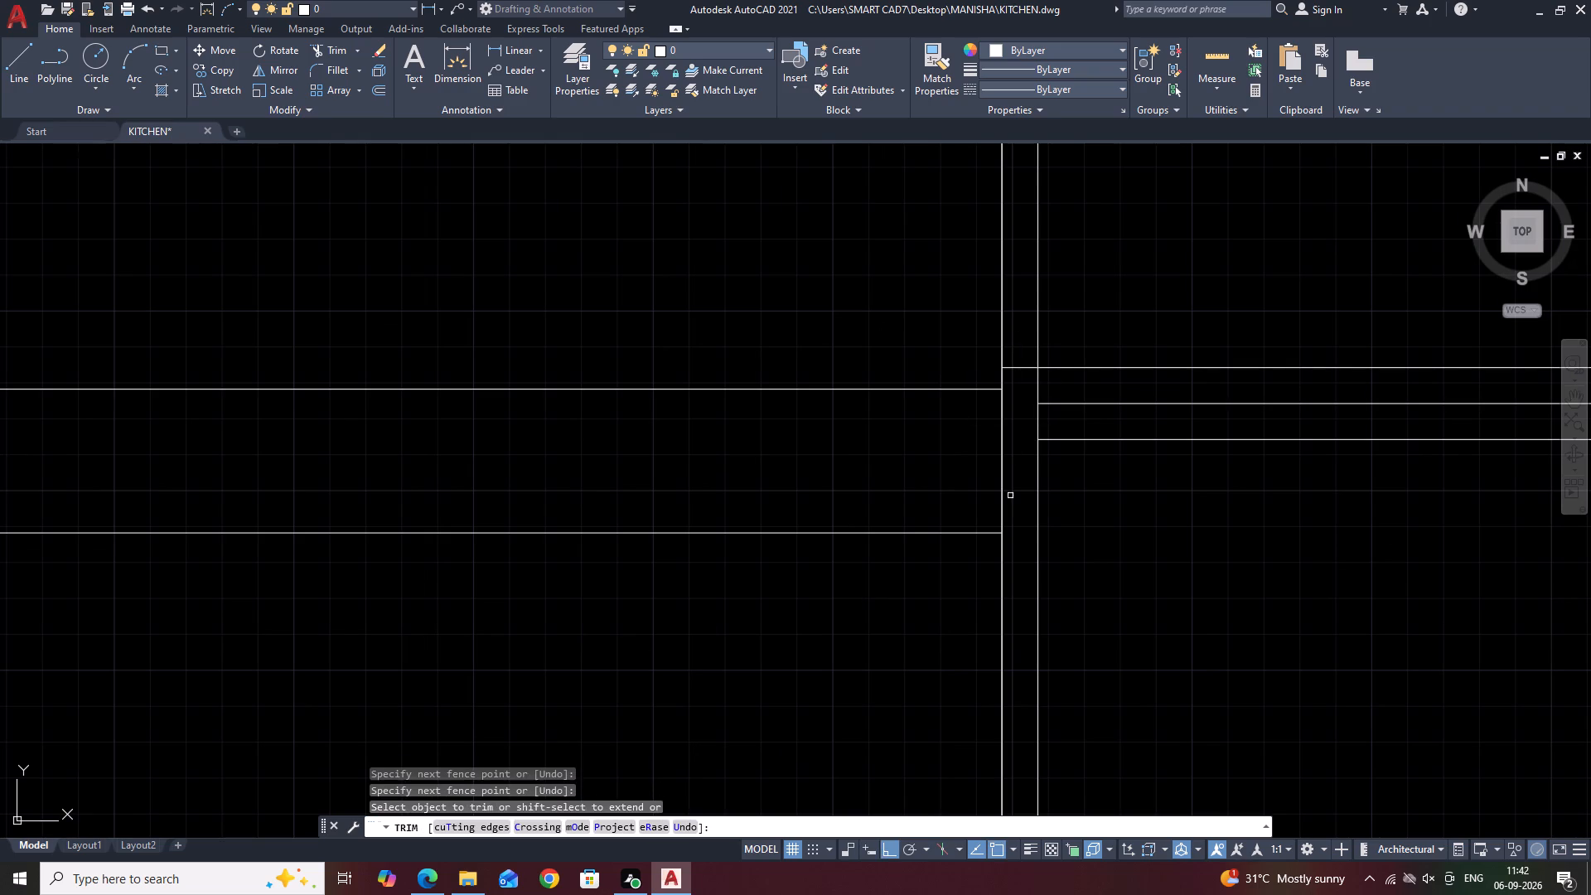
click(1023, 356)
click(1016, 437)
Trim the left ends of the two upper shelves' lines back to the inner line of the tall unit's left side panel.
scroll(1038, 486, down, 7)
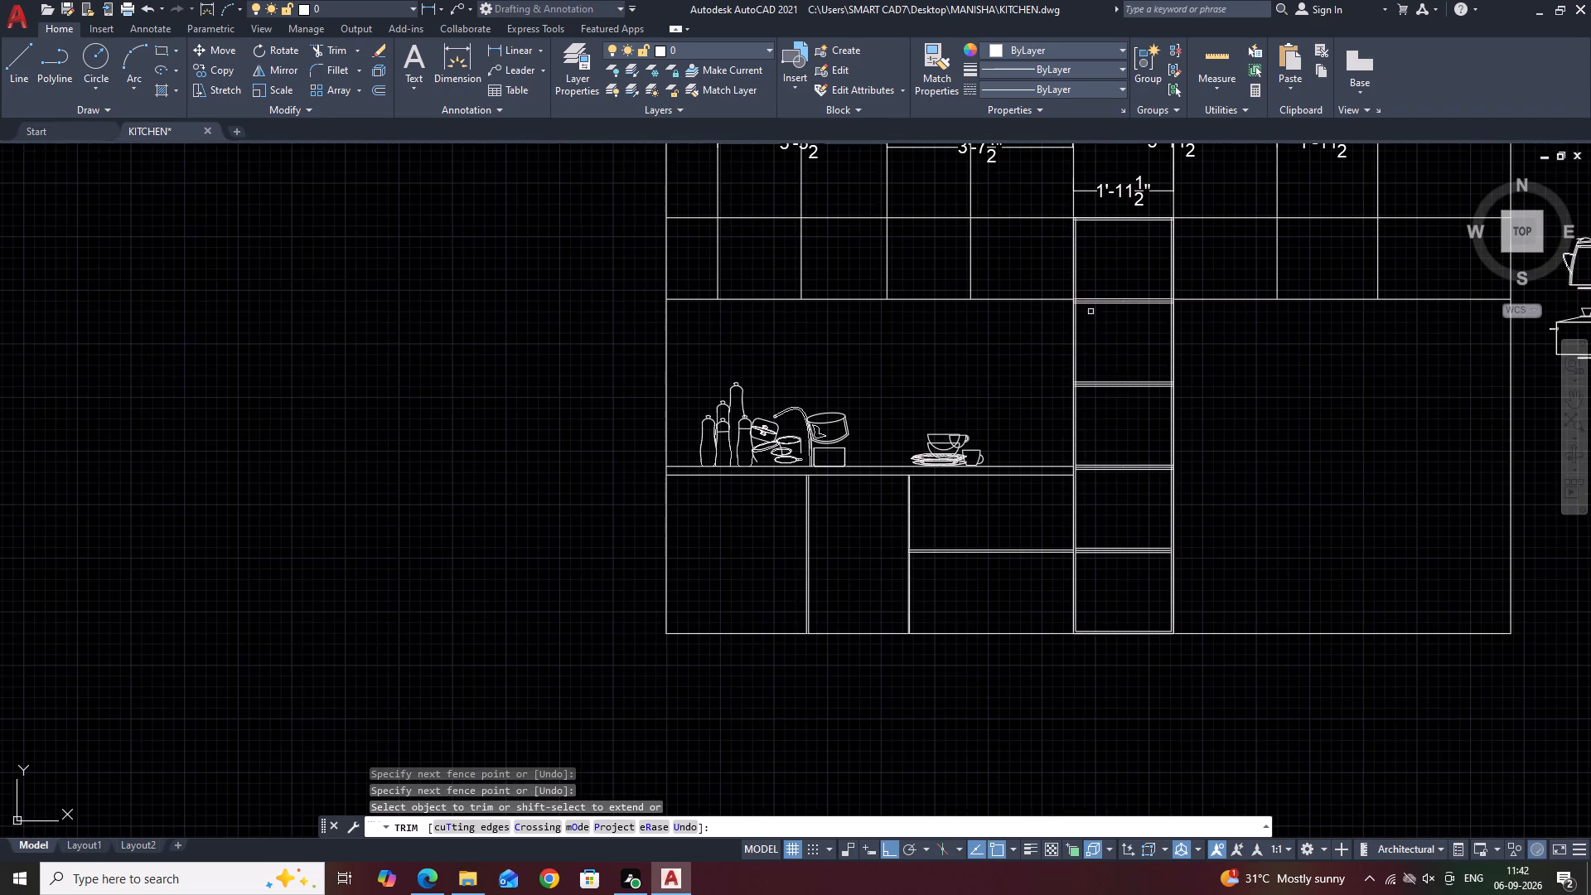
scroll(1085, 298, up, 3)
scroll(1018, 309, up, 3)
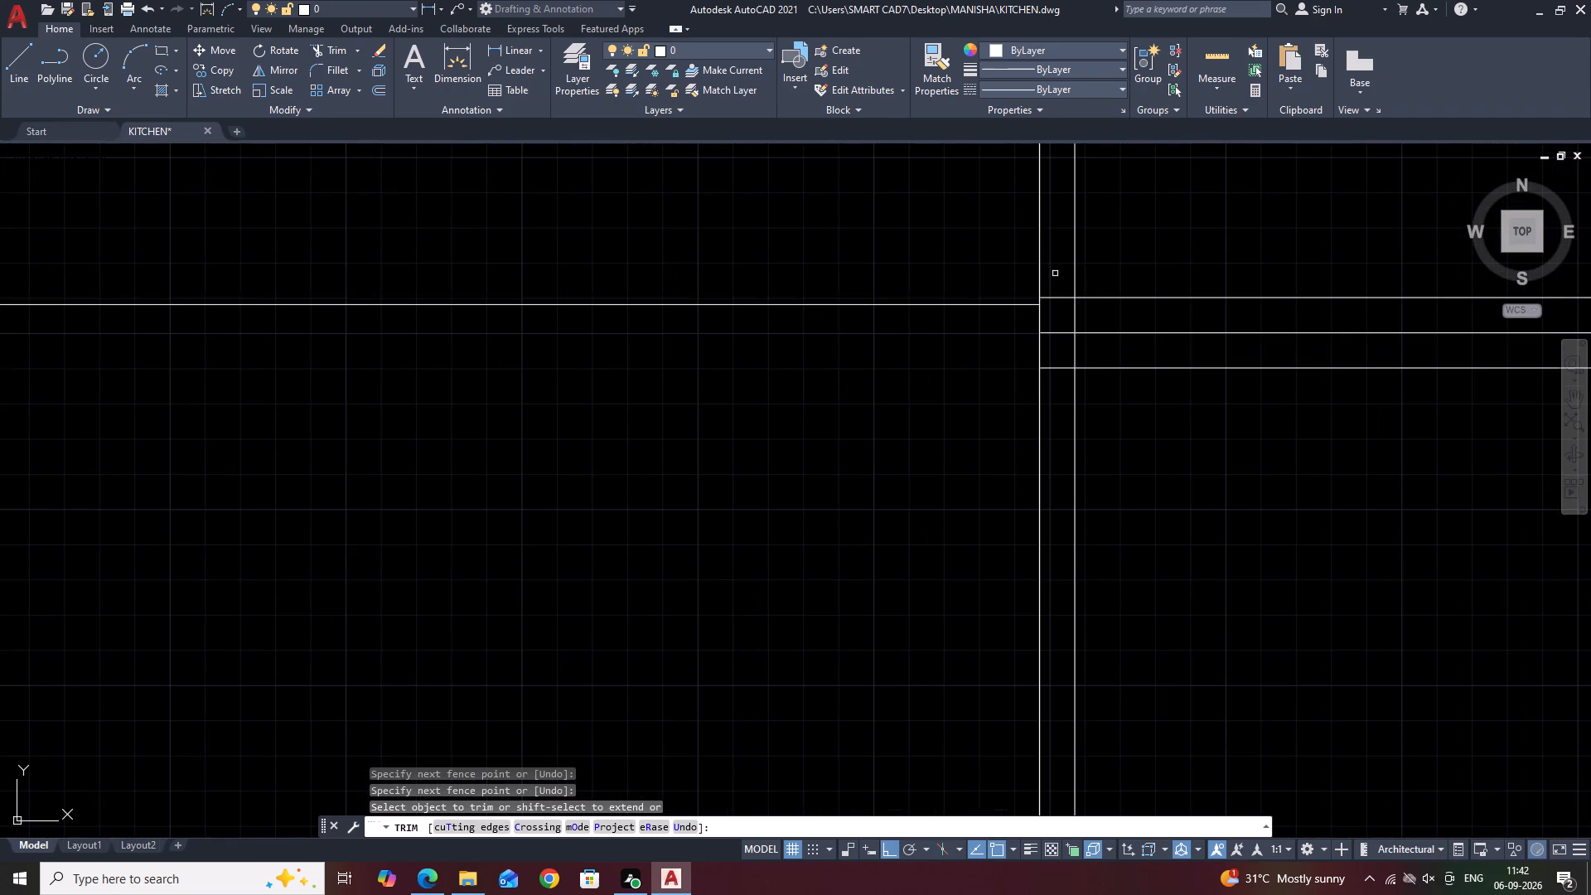
click(1055, 268)
scroll(1057, 284, down, 2)
scroll(1059, 452, down, 3)
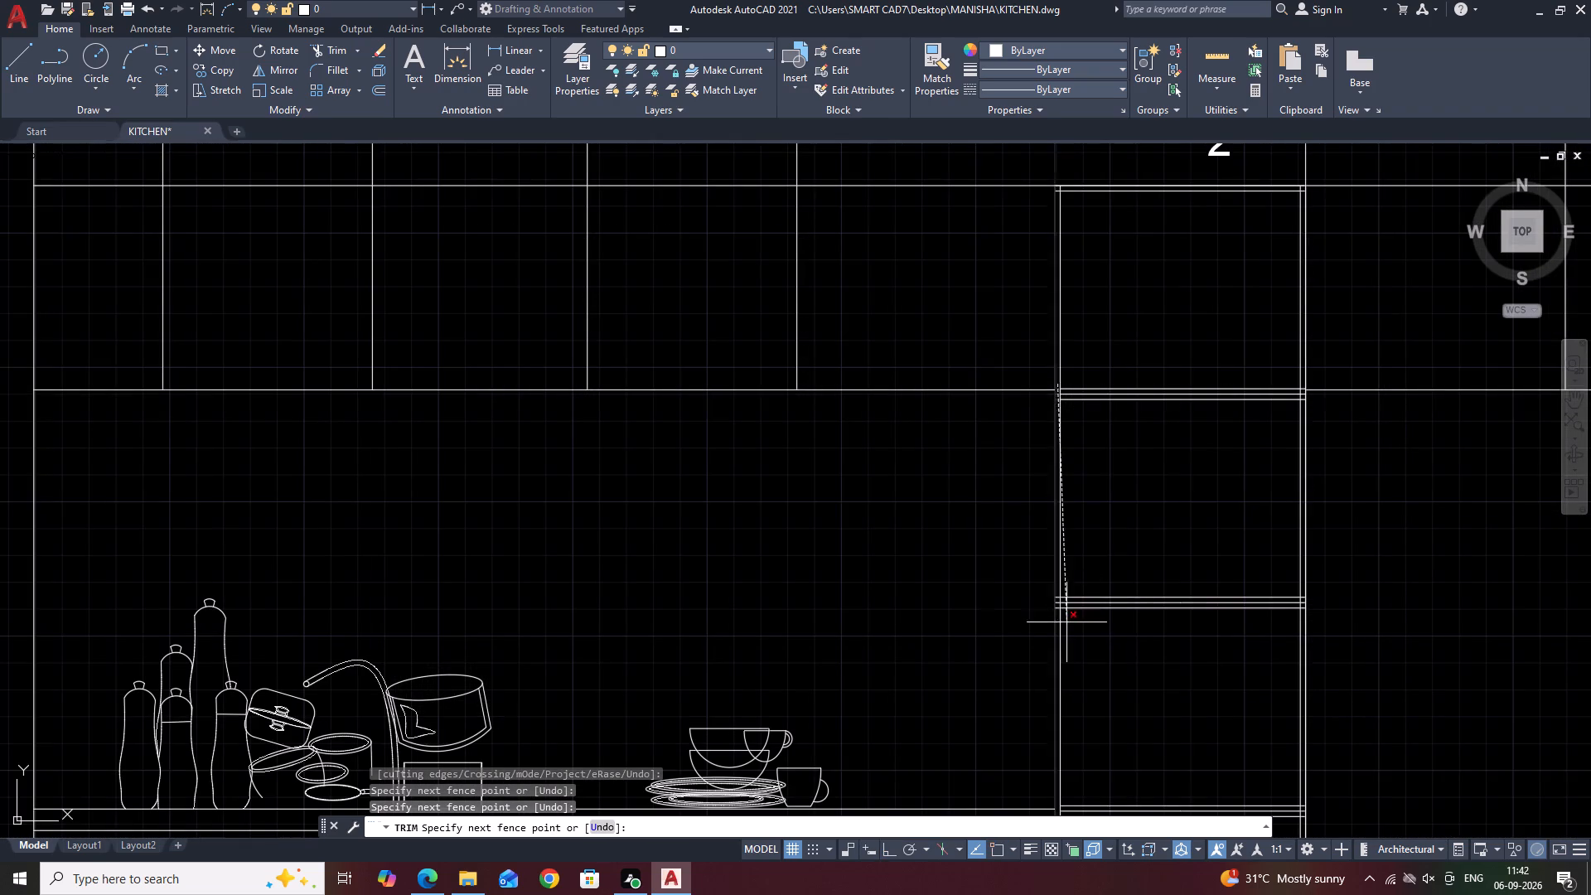
scroll(1060, 625, up, 3)
click(1041, 609)
scroll(1008, 477, down, 5)
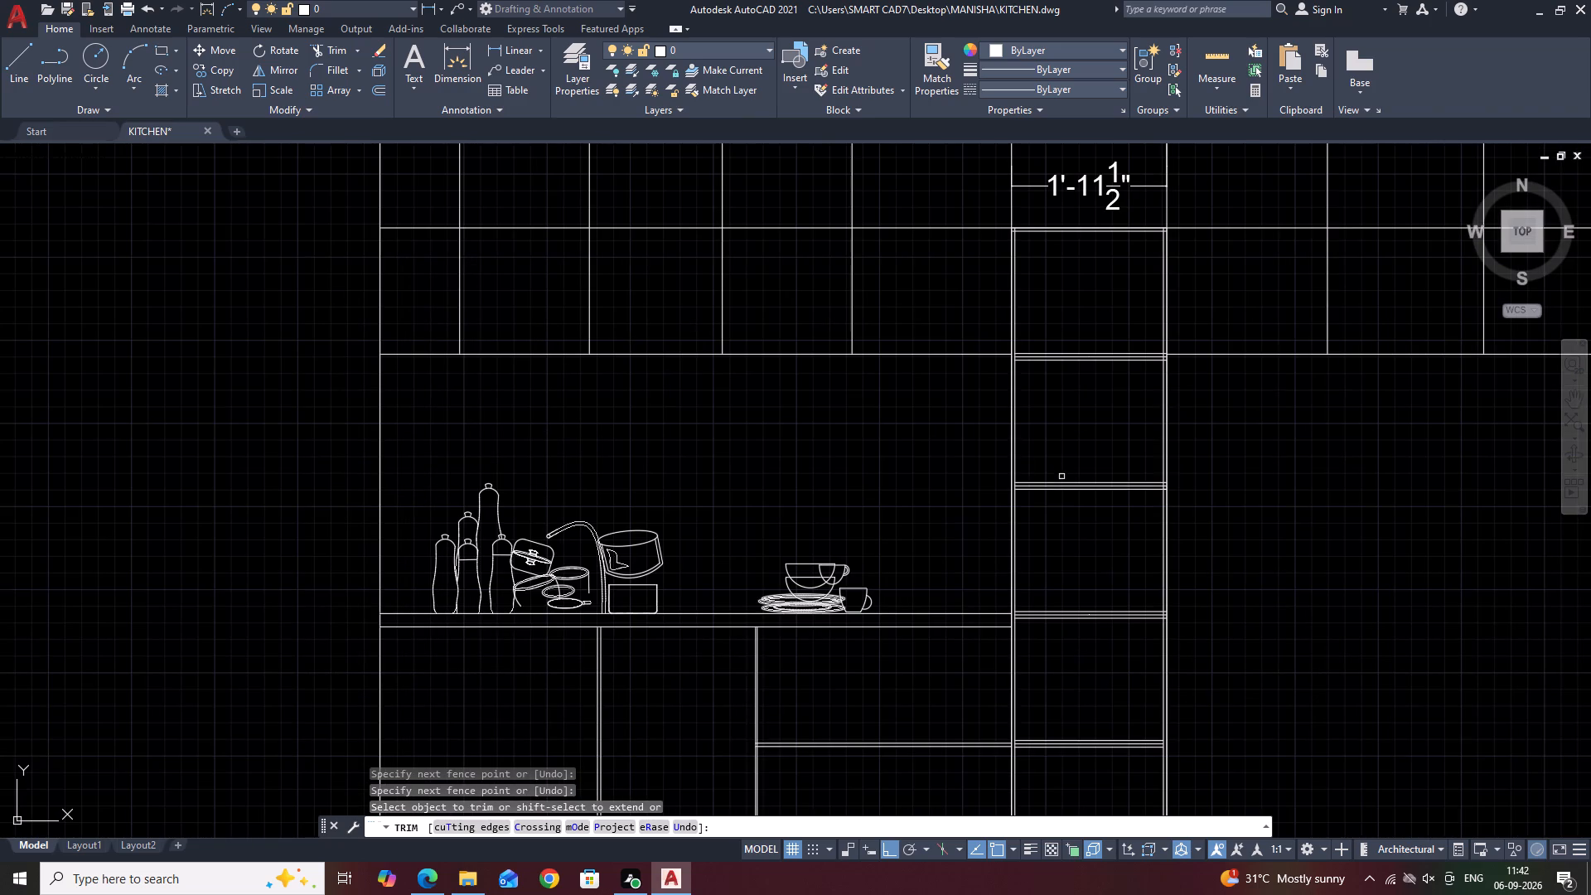
Trim the overlapping inner offset lines at the tall unit's top right and top left corners.
middle_drag(1074, 229, 1058, 342)
scroll(1143, 334, up, 5)
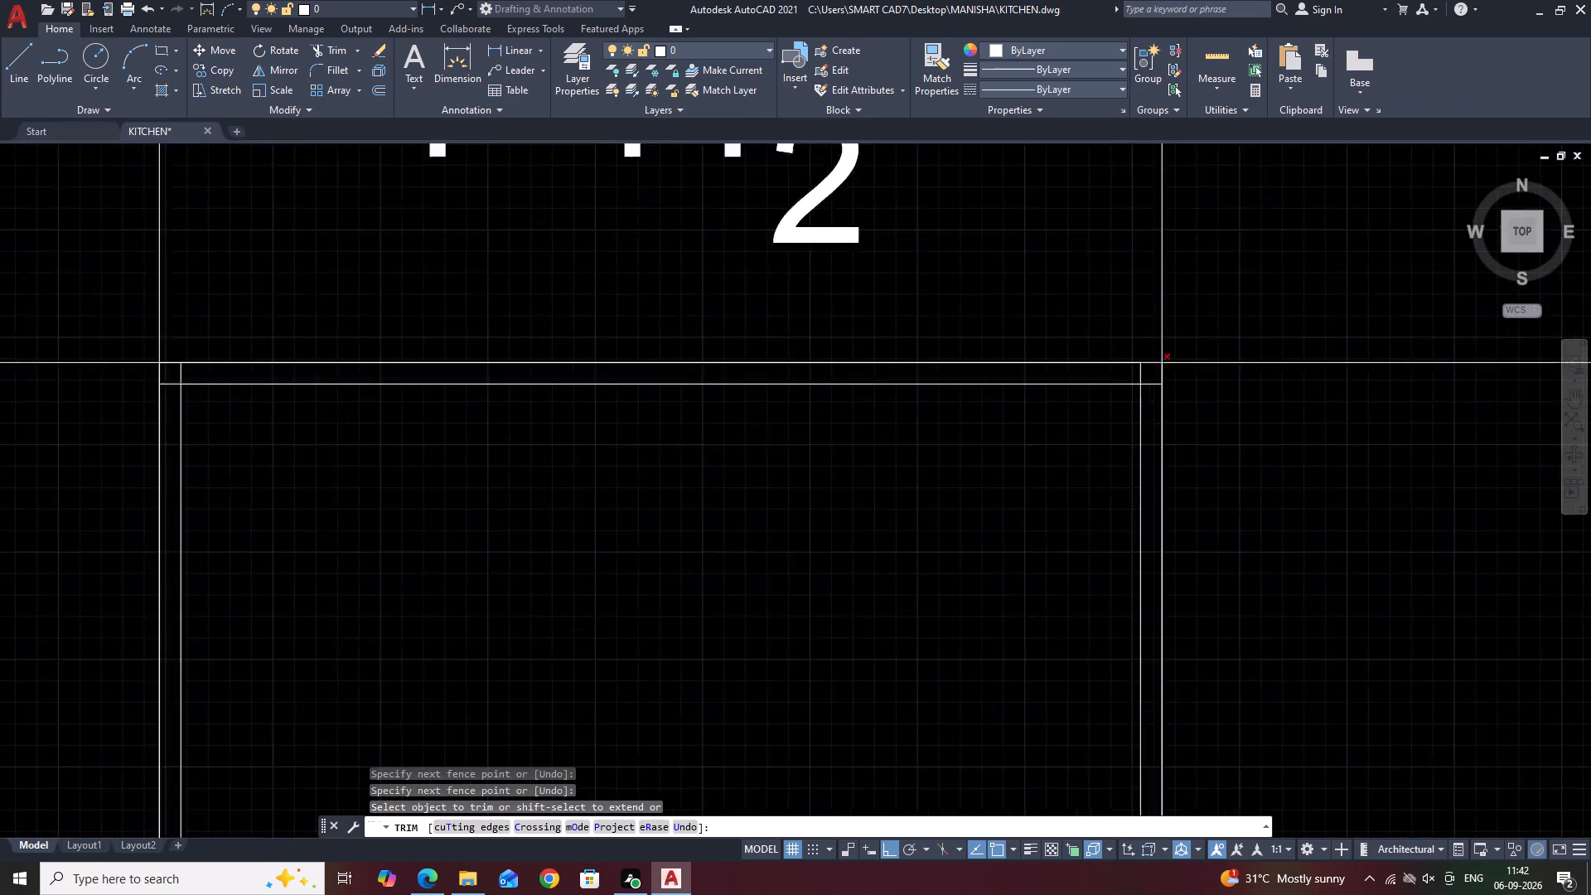
click(1147, 405)
click(1118, 368)
scroll(1151, 371, down, 3)
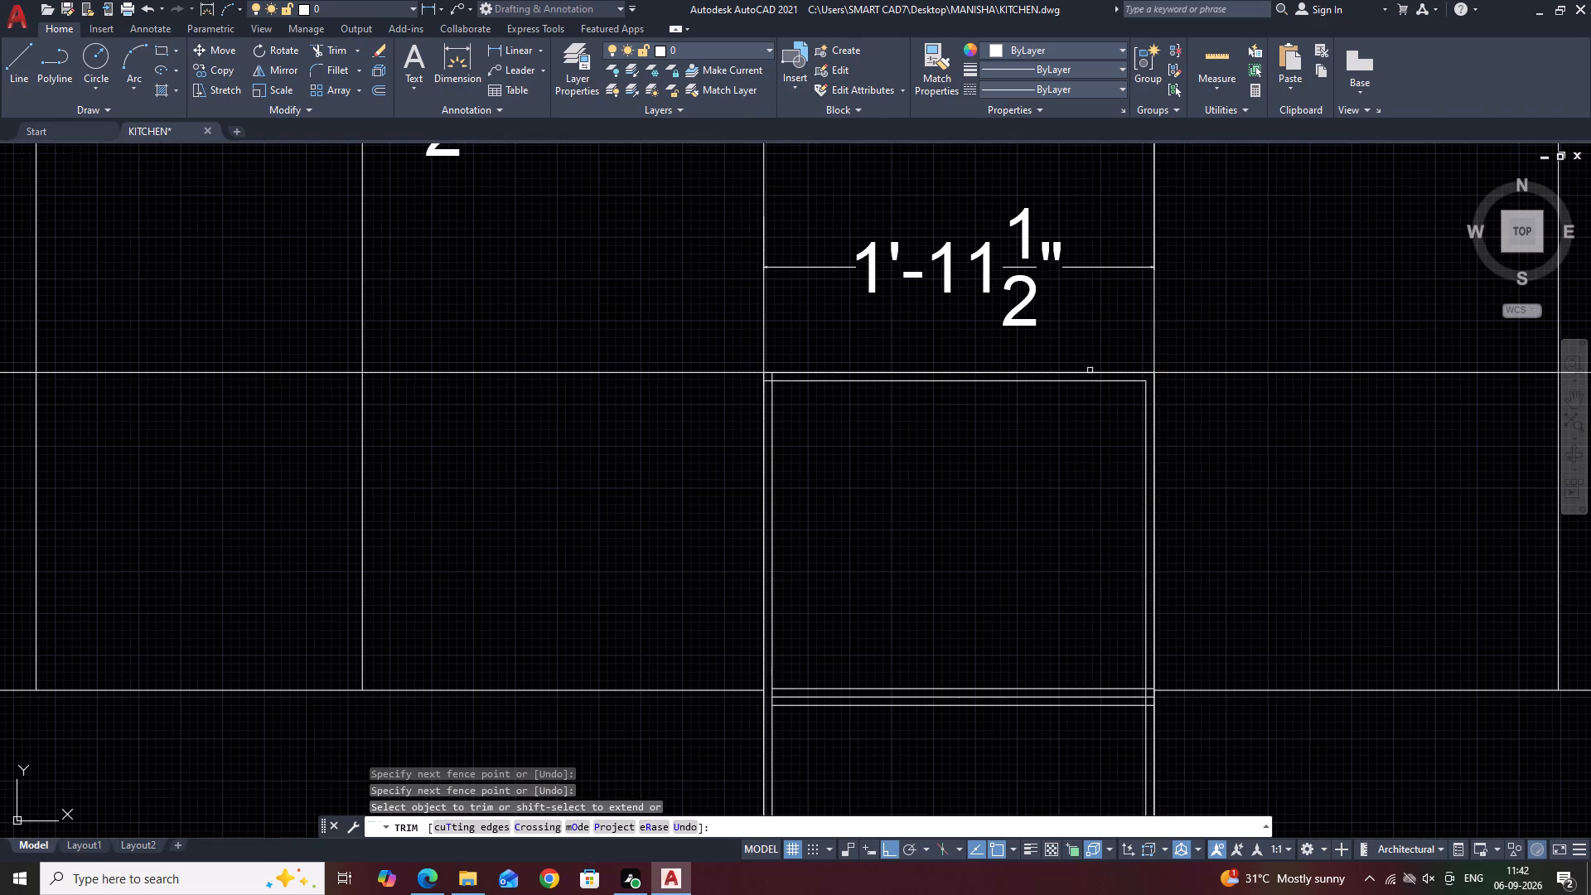
scroll(766, 382, up, 5)
click(805, 331)
click(745, 379)
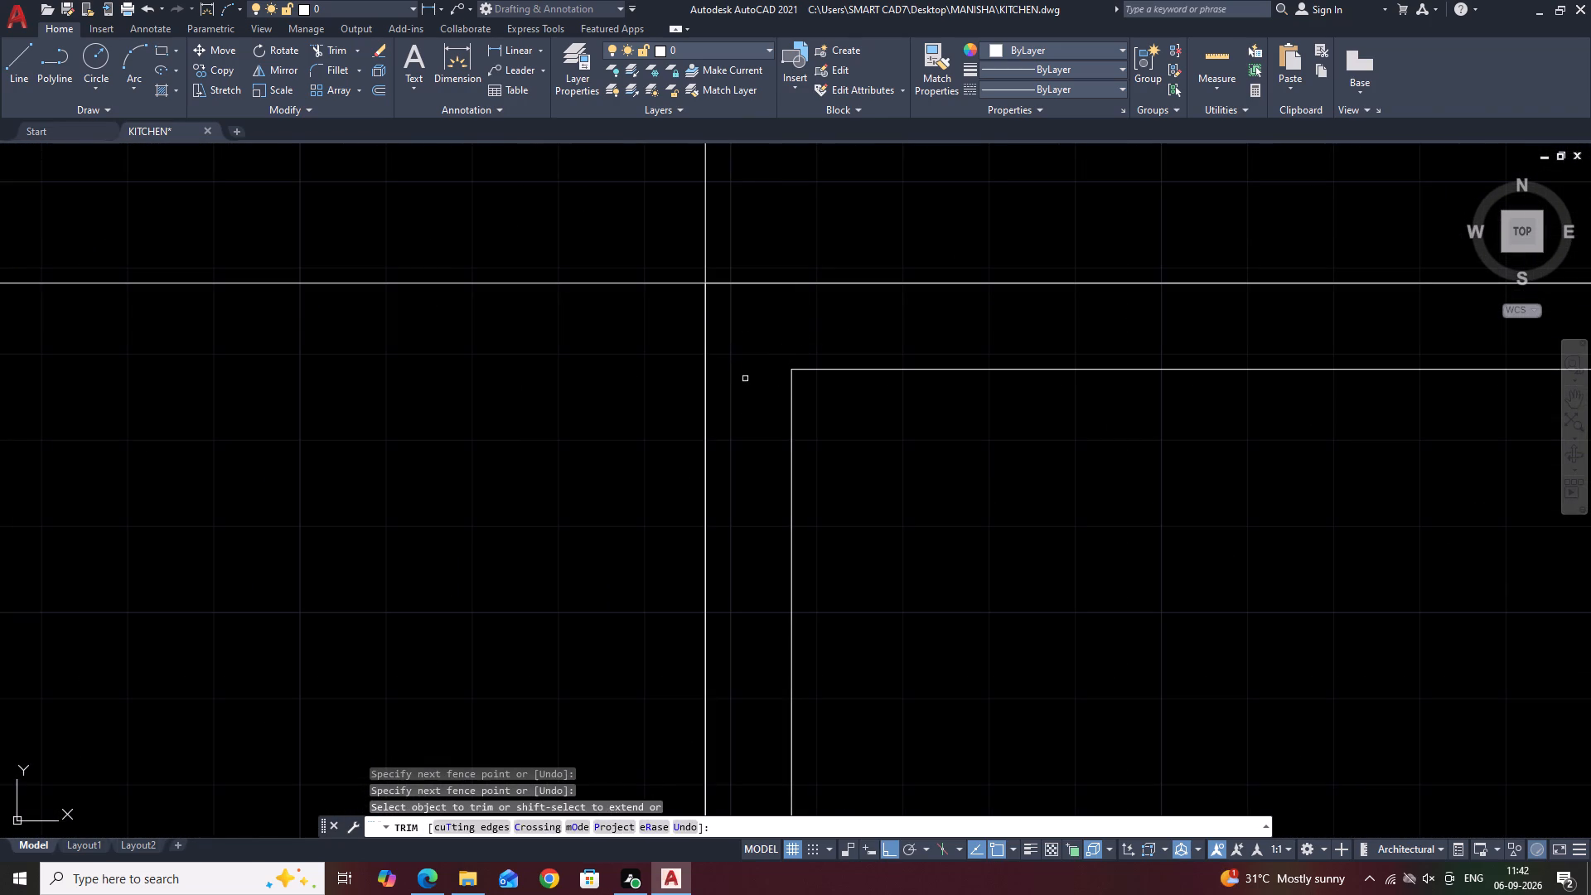
Erase the duplicate outline lines lying over the tall unit's top edge, left side and right side.
key(Escape)
click(785, 281)
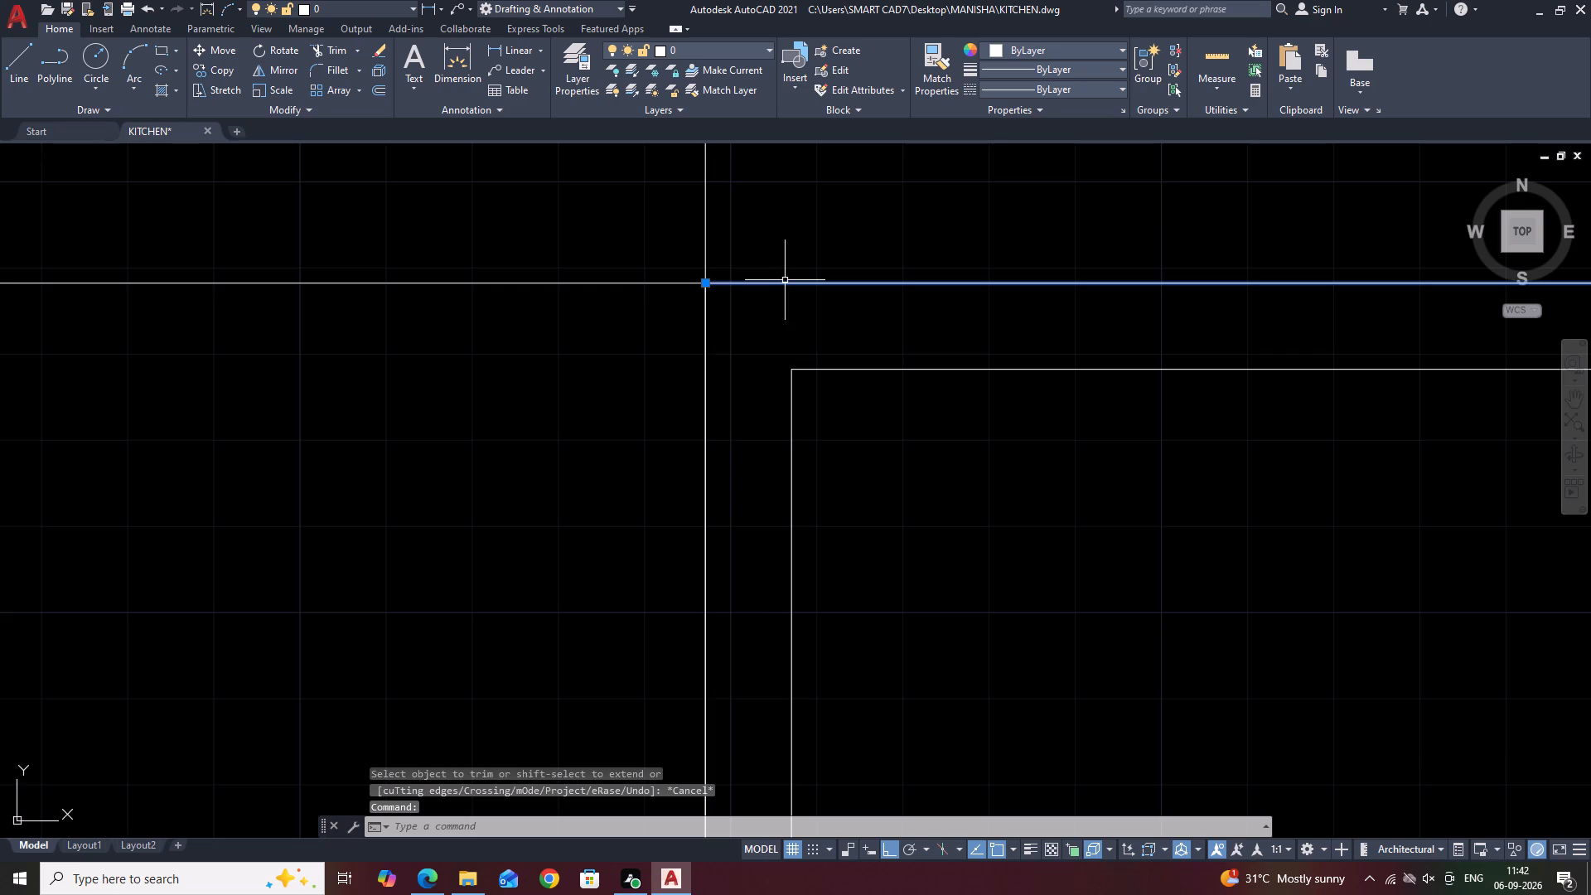
key(Delete)
scroll(776, 278, down, 5)
click(762, 305)
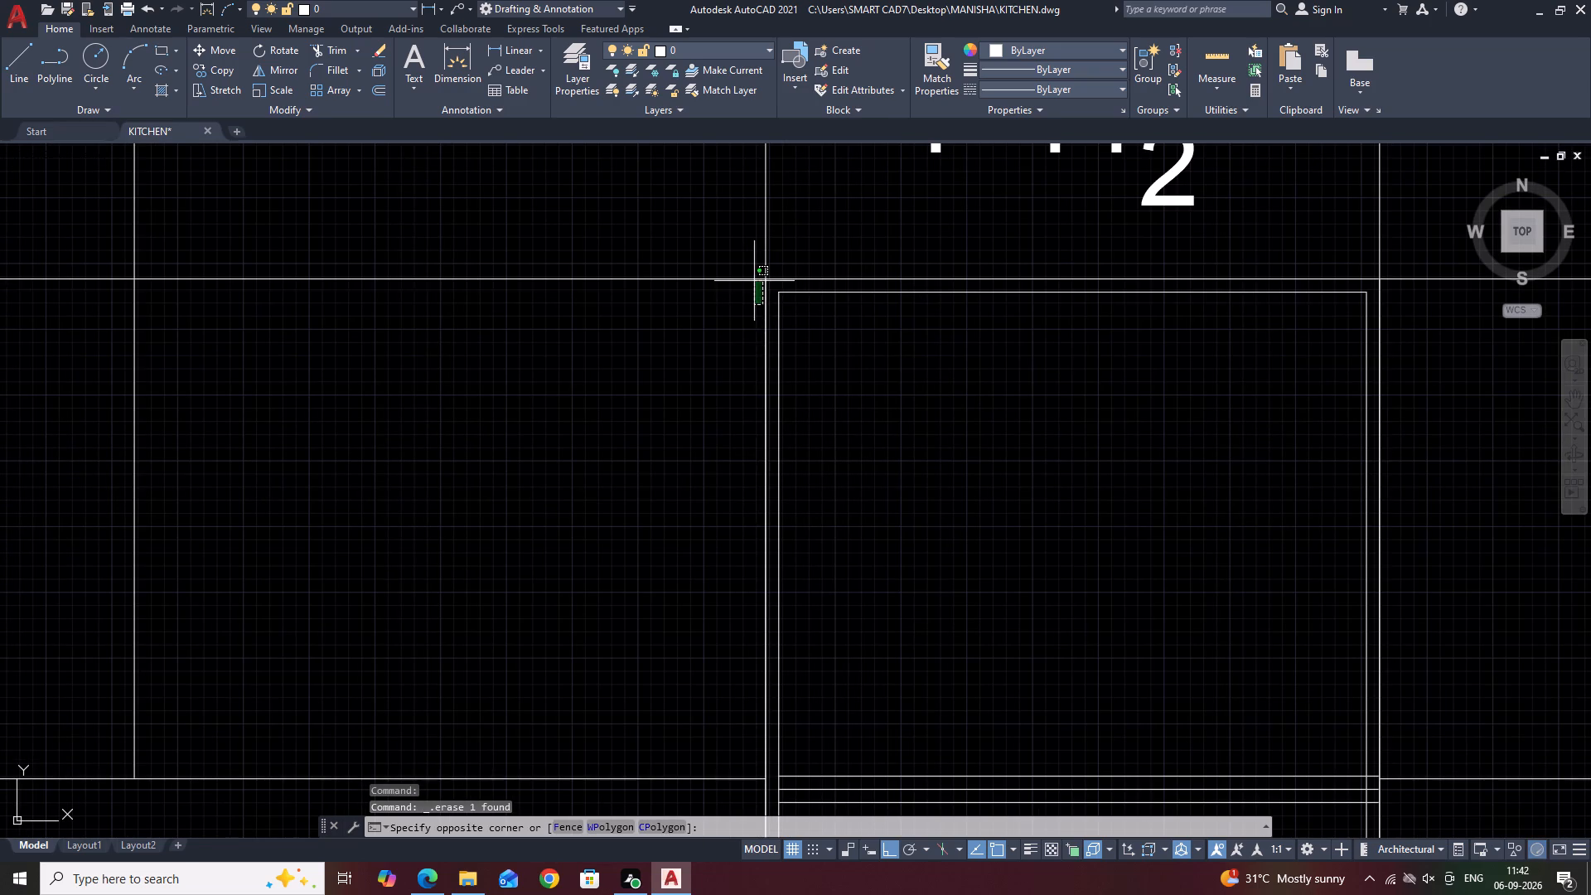
key(Escape)
click(765, 311)
key(Delete)
scroll(766, 307, down, 1)
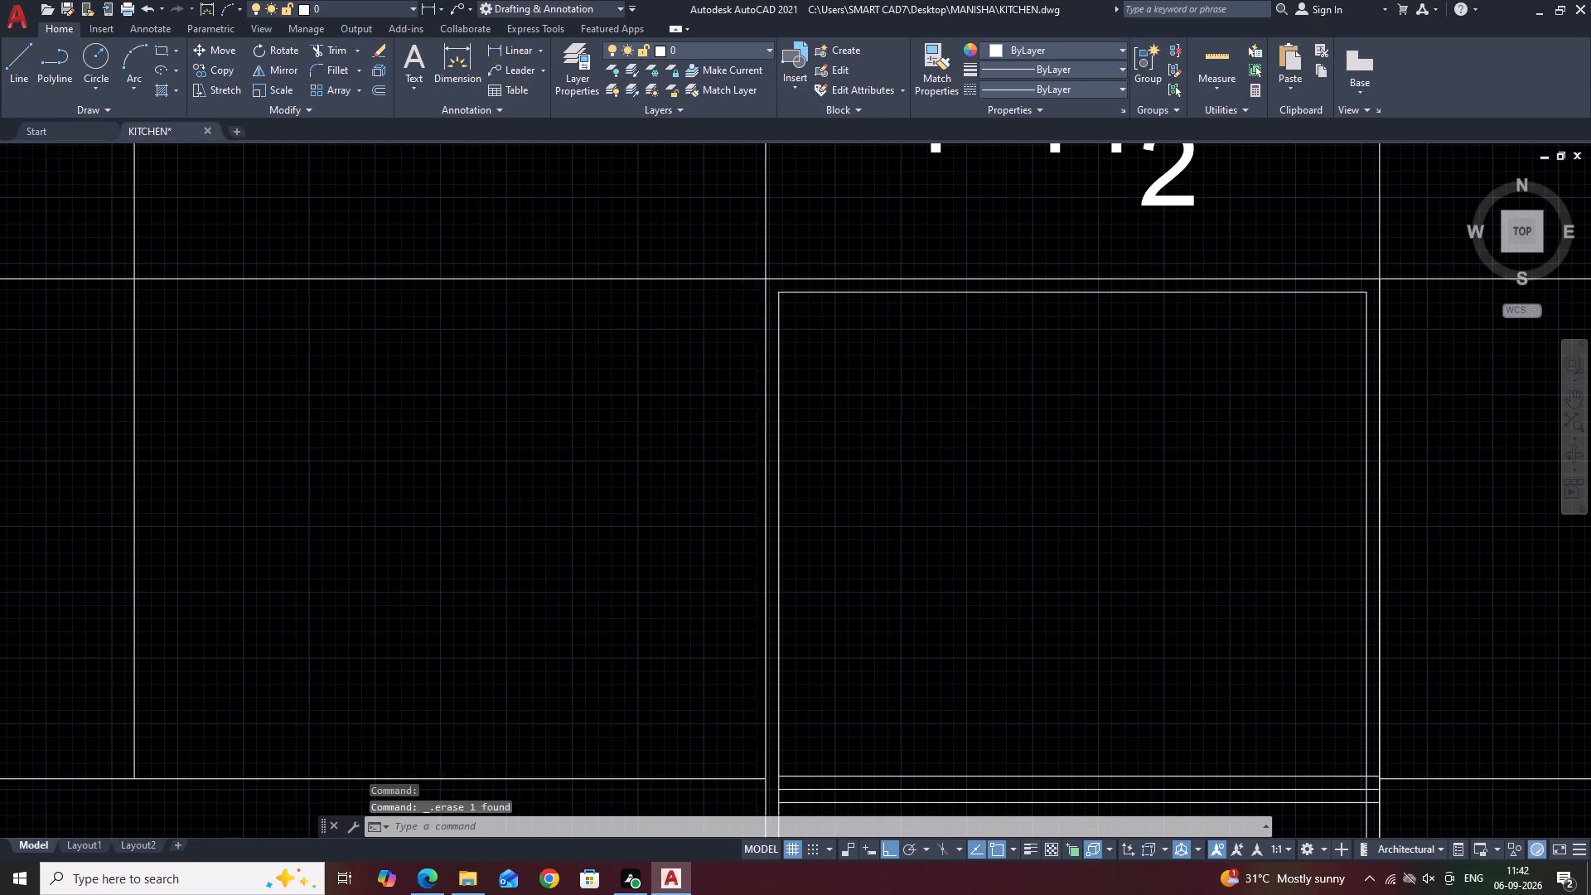
scroll(766, 307, down, 2)
click(919, 313)
key(Delete)
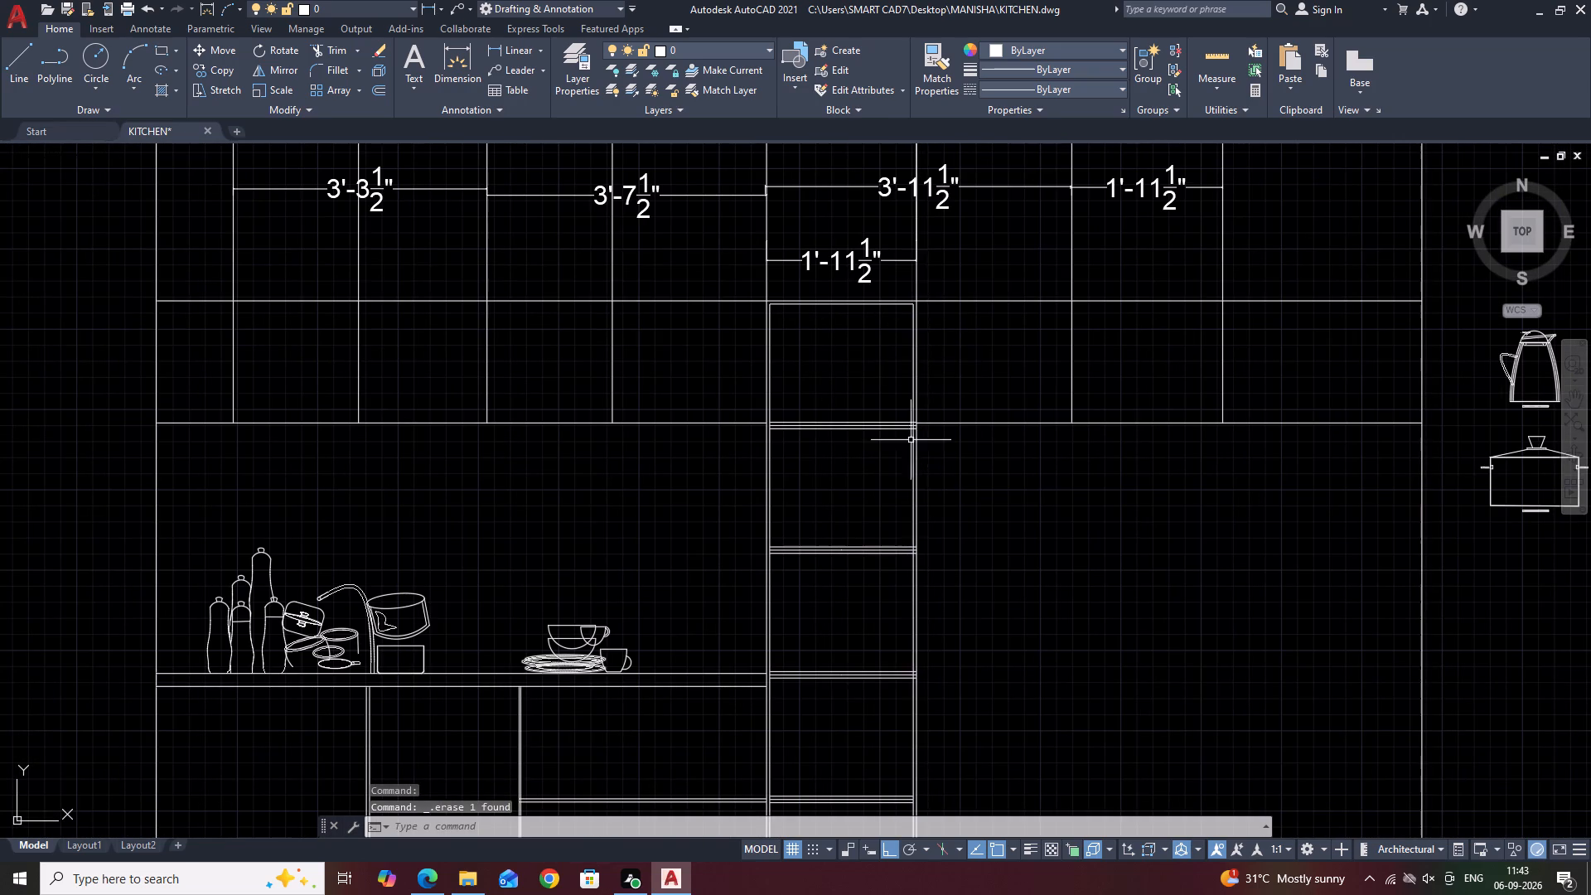
Trim the right ends of the uppermost shelf's three lines back to the inner line of the tall unit's right side panel.
scroll(907, 441, up, 3)
middle_drag(959, 375, 994, 343)
text(TR)
key(space)
scroll(965, 351, up, 3)
click(970, 229)
click(958, 390)
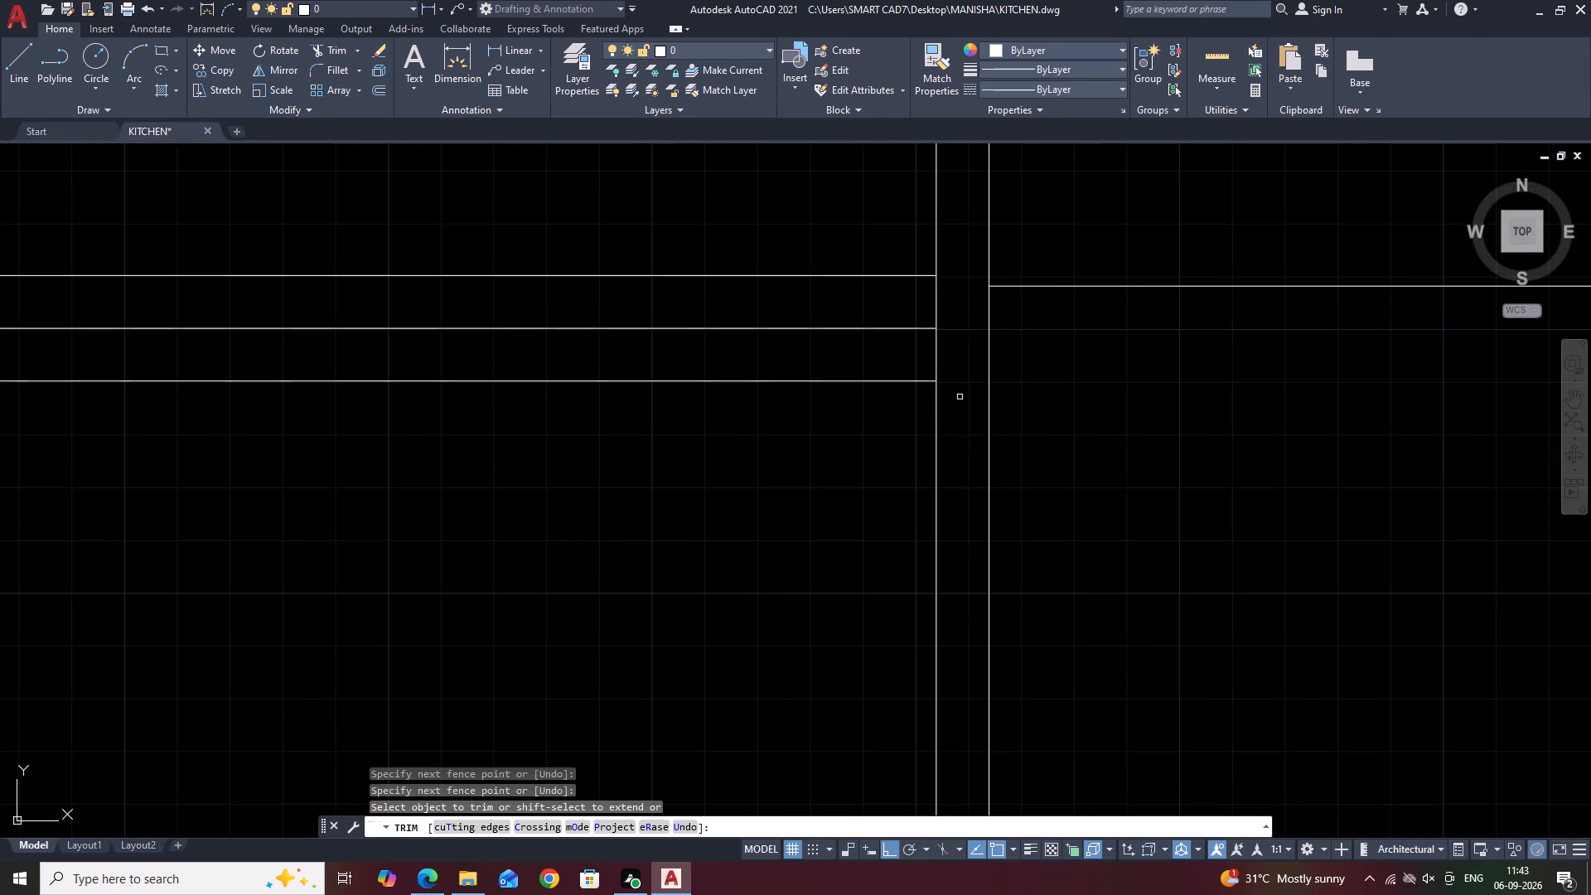
scroll(941, 307, down, 10)
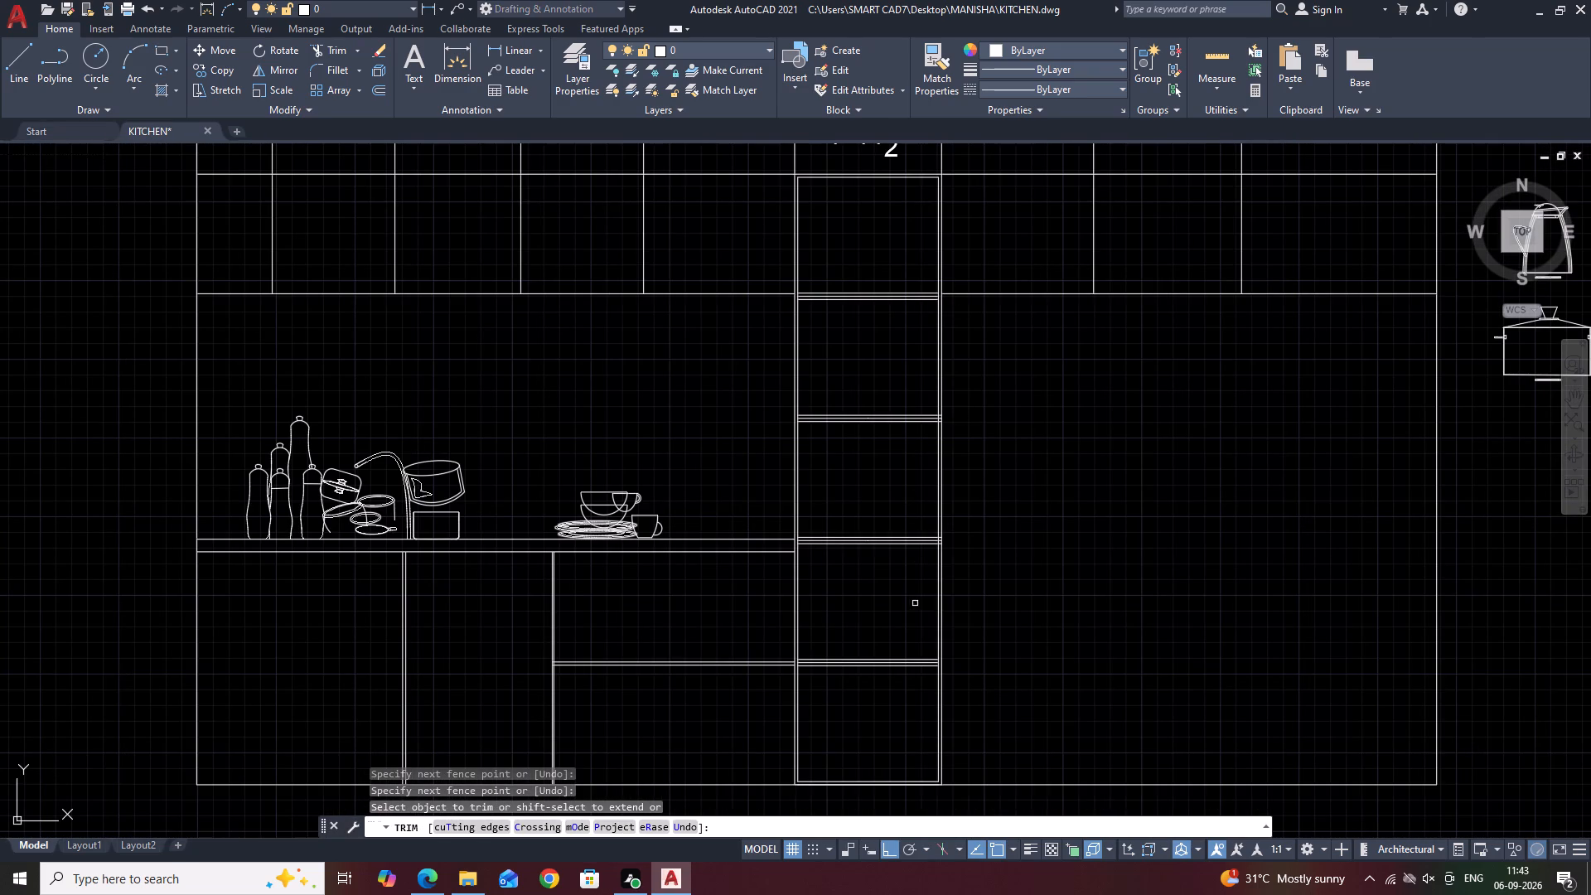
Trim the right ends of the two middle shelves' lines back to the inner line of the right side panel.
scroll(936, 429, up, 3)
scroll(934, 358, up, 2)
click(950, 386)
drag(952, 506, 958, 517)
scroll(965, 393, down, 9)
scroll(971, 488, up, 4)
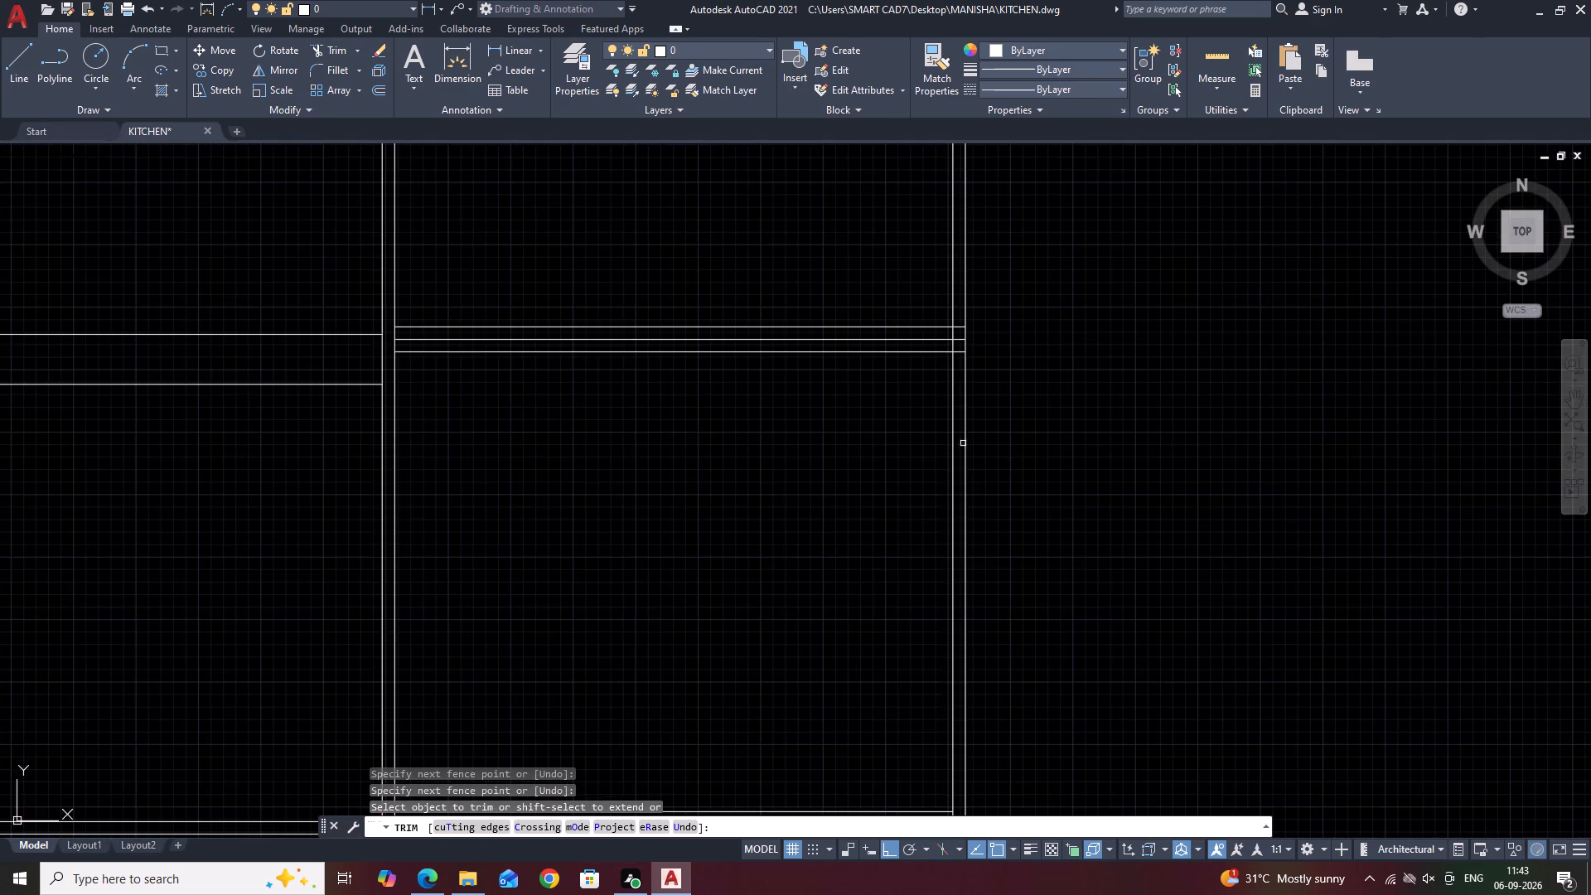
scroll(966, 347, up, 3)
drag(934, 239, 926, 344)
click(922, 383)
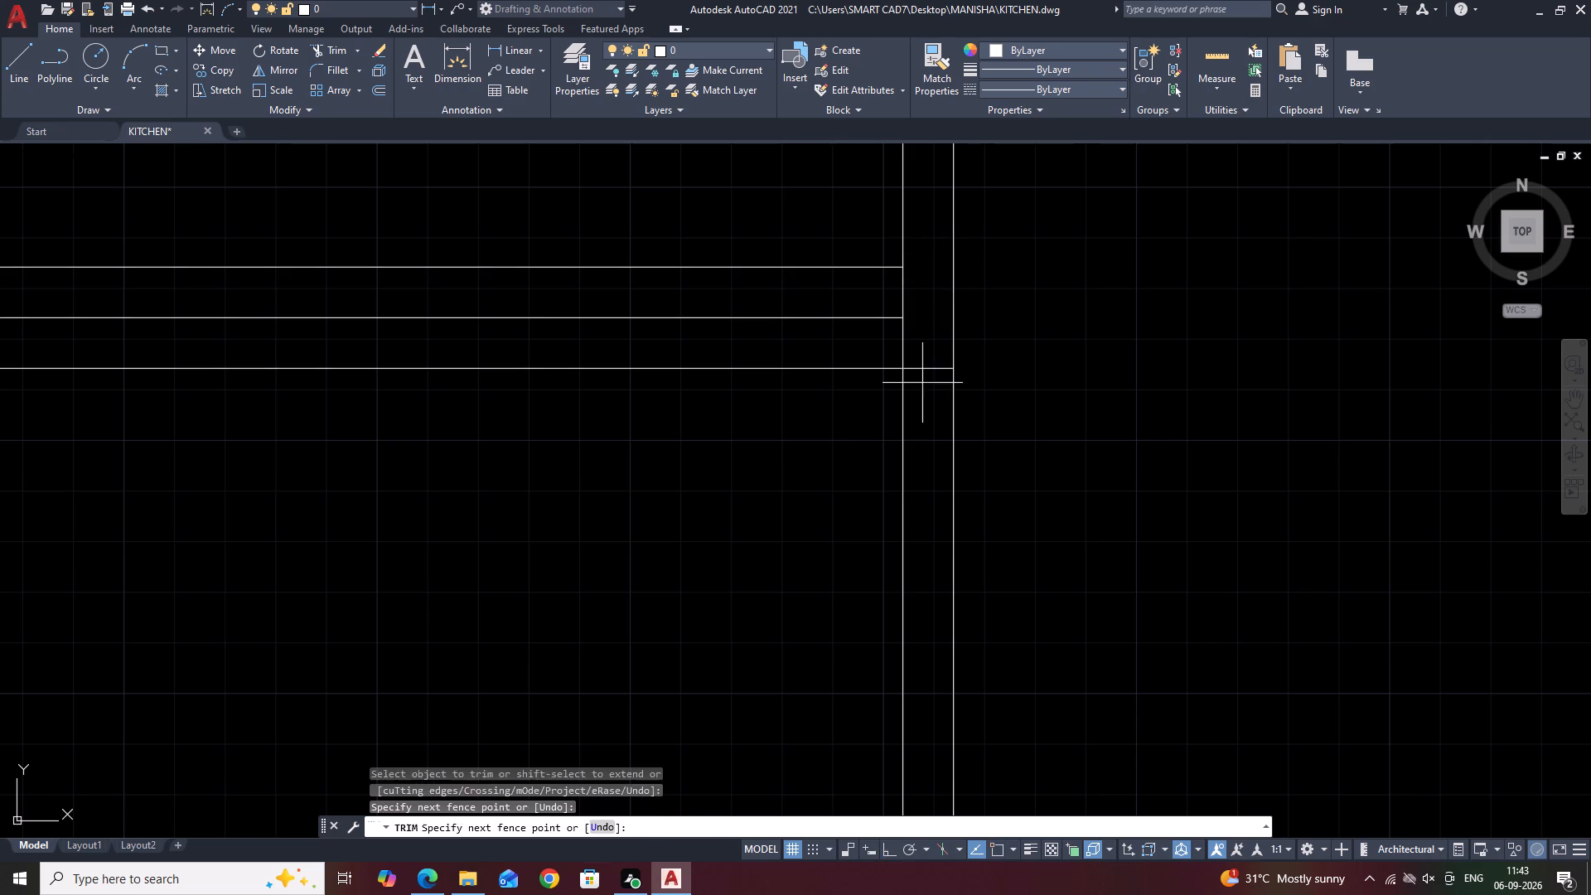
drag(926, 285, 927, 277)
scroll(968, 331, down, 7)
key(Escape)
Move the kettle with its small base bar from beside the elevation to the middle of the tall unit's uppermost shelf.
scroll(985, 411, down, 2)
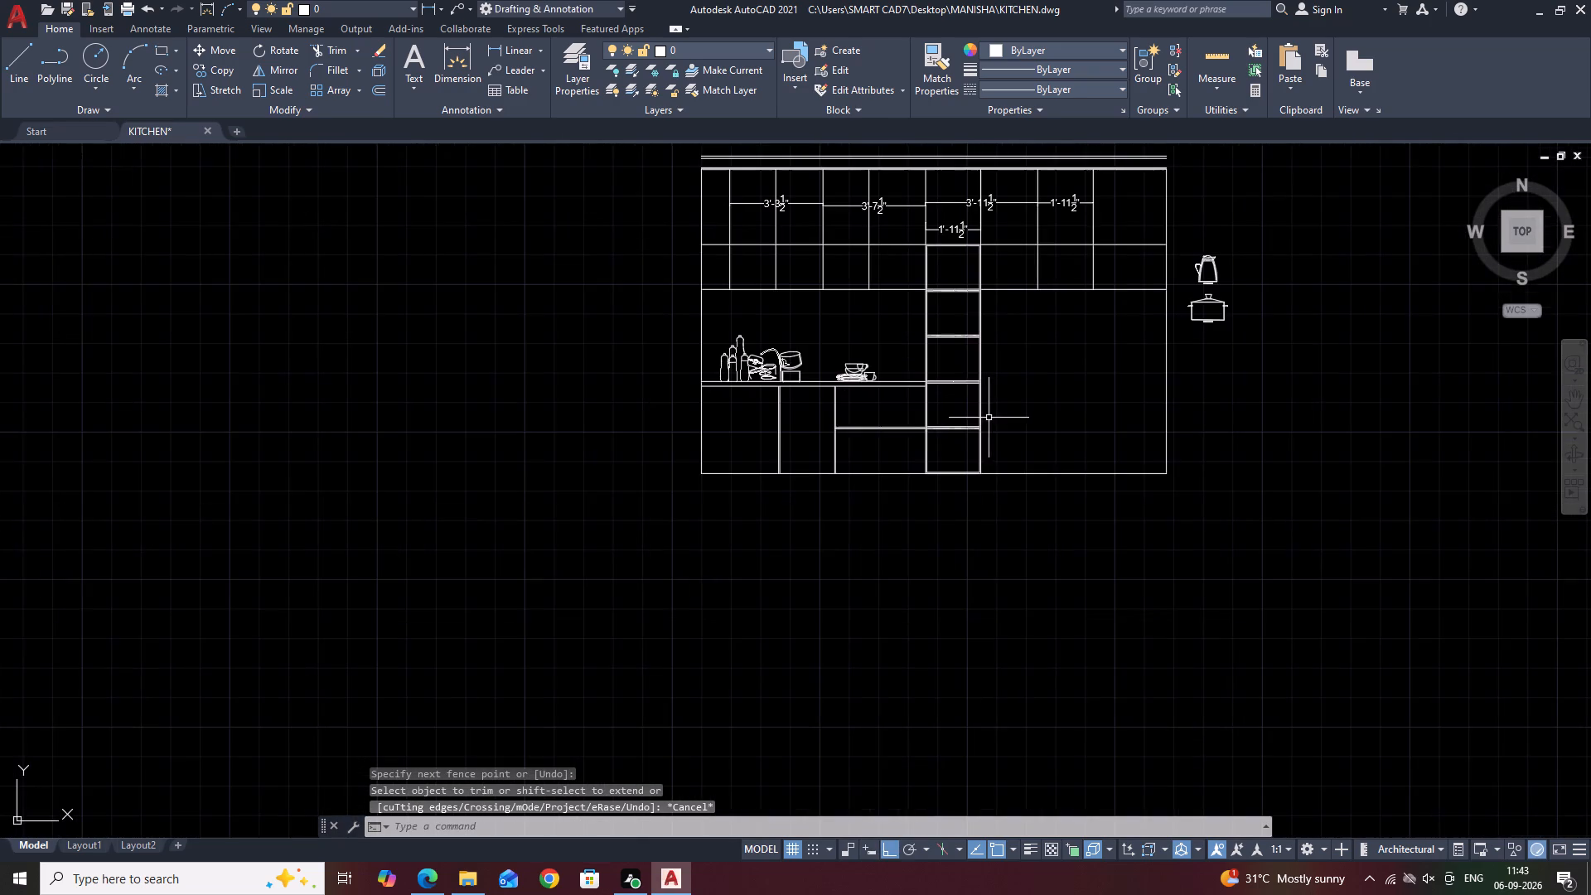
middle_drag(965, 288, 985, 345)
scroll(974, 318, up, 3)
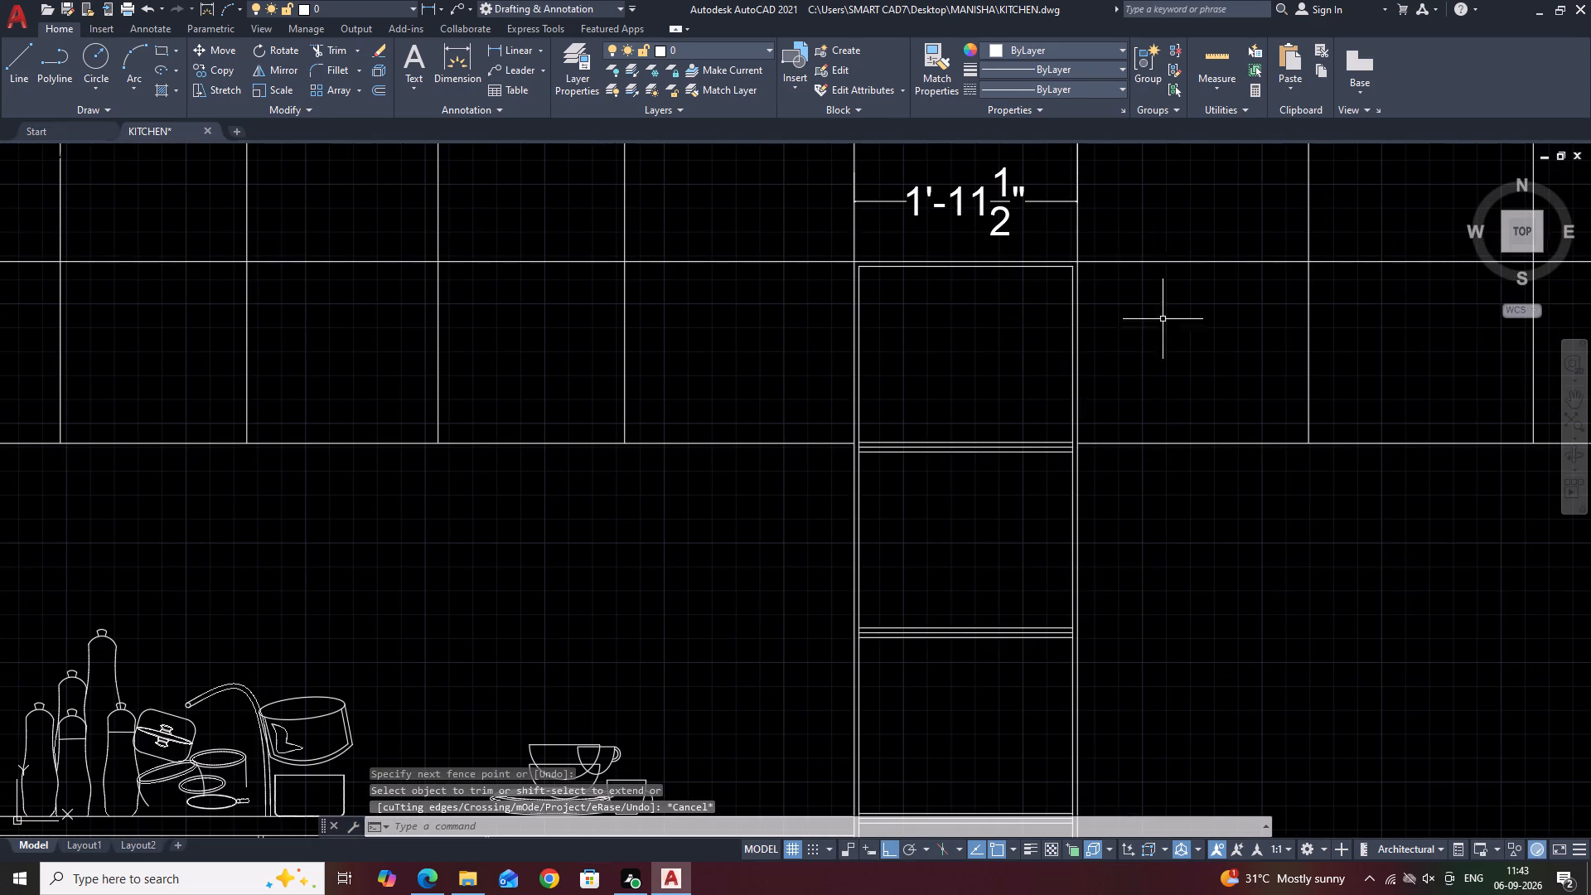
middle_drag(1170, 393, 1134, 302)
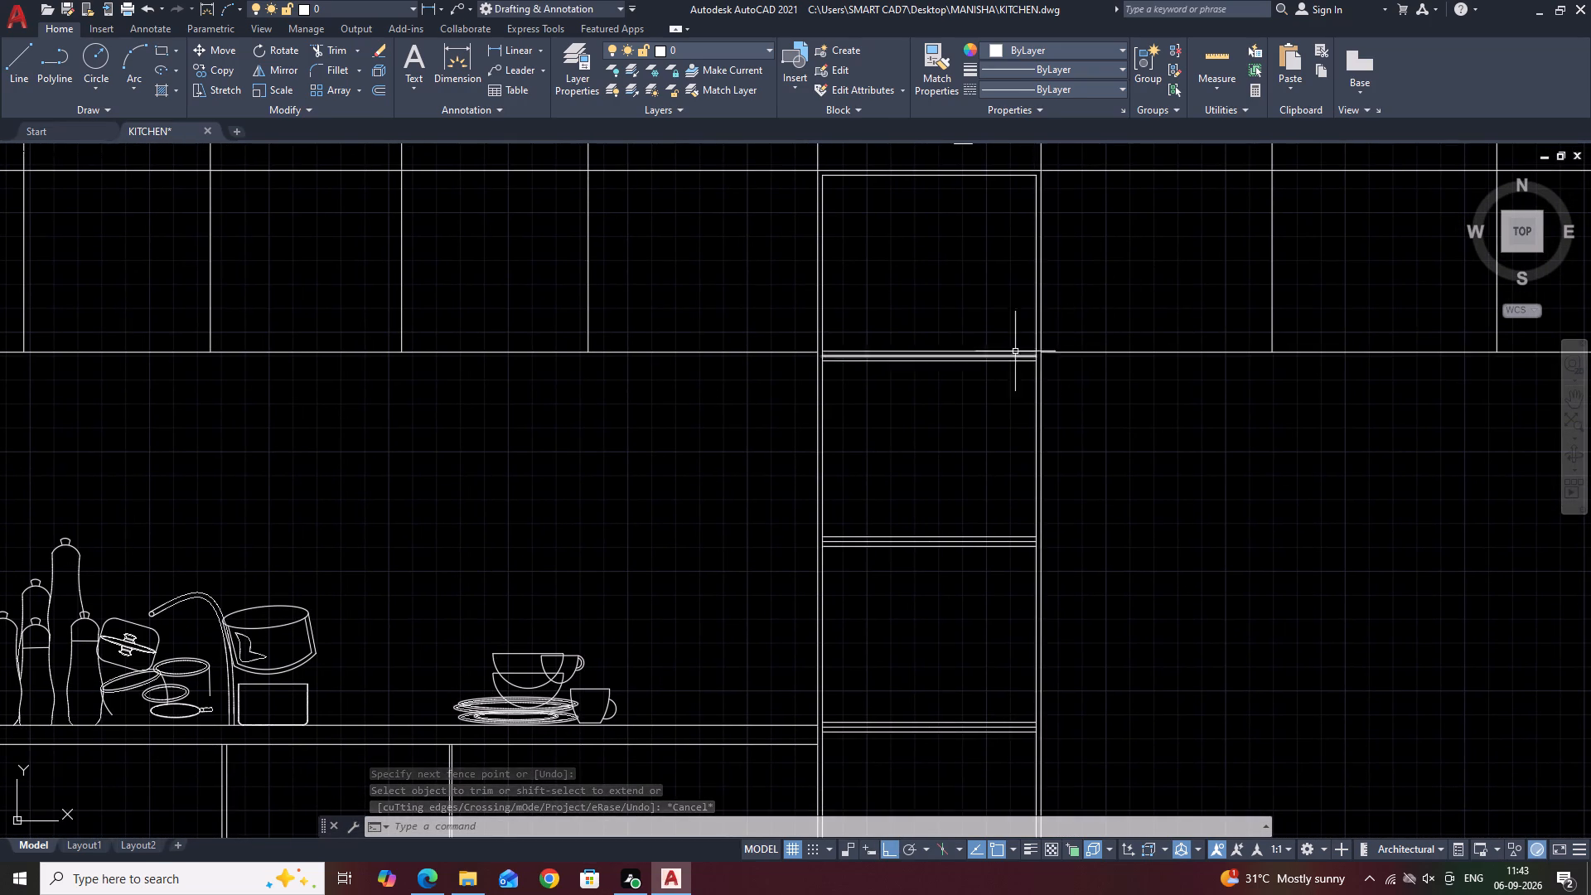
scroll(955, 342, down, 4)
scroll(1105, 336, up, 5)
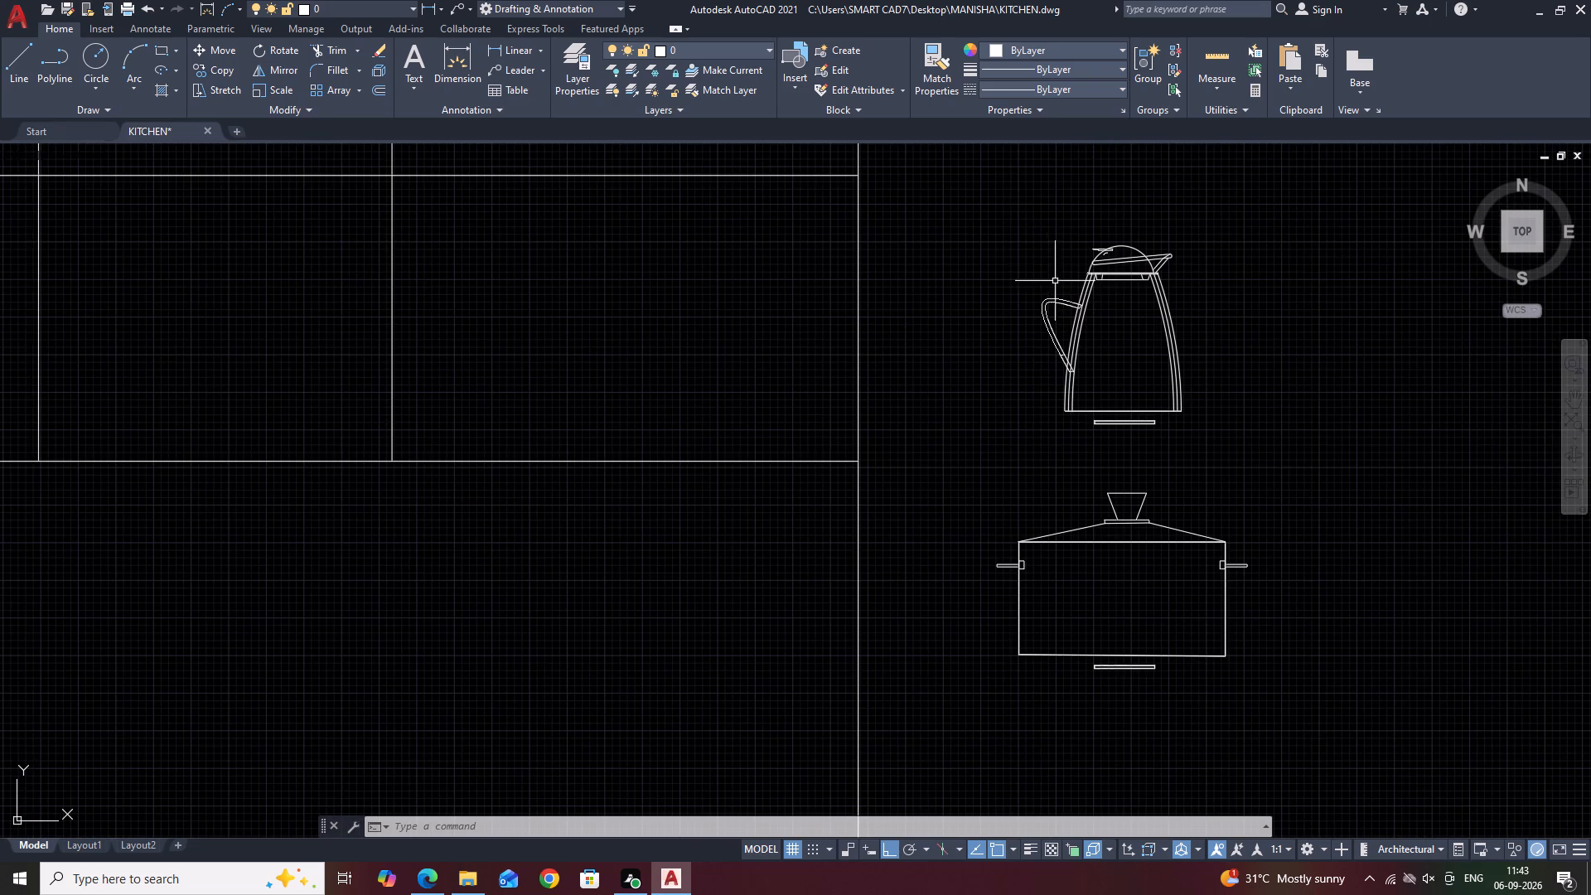
click(1010, 180)
click(1207, 439)
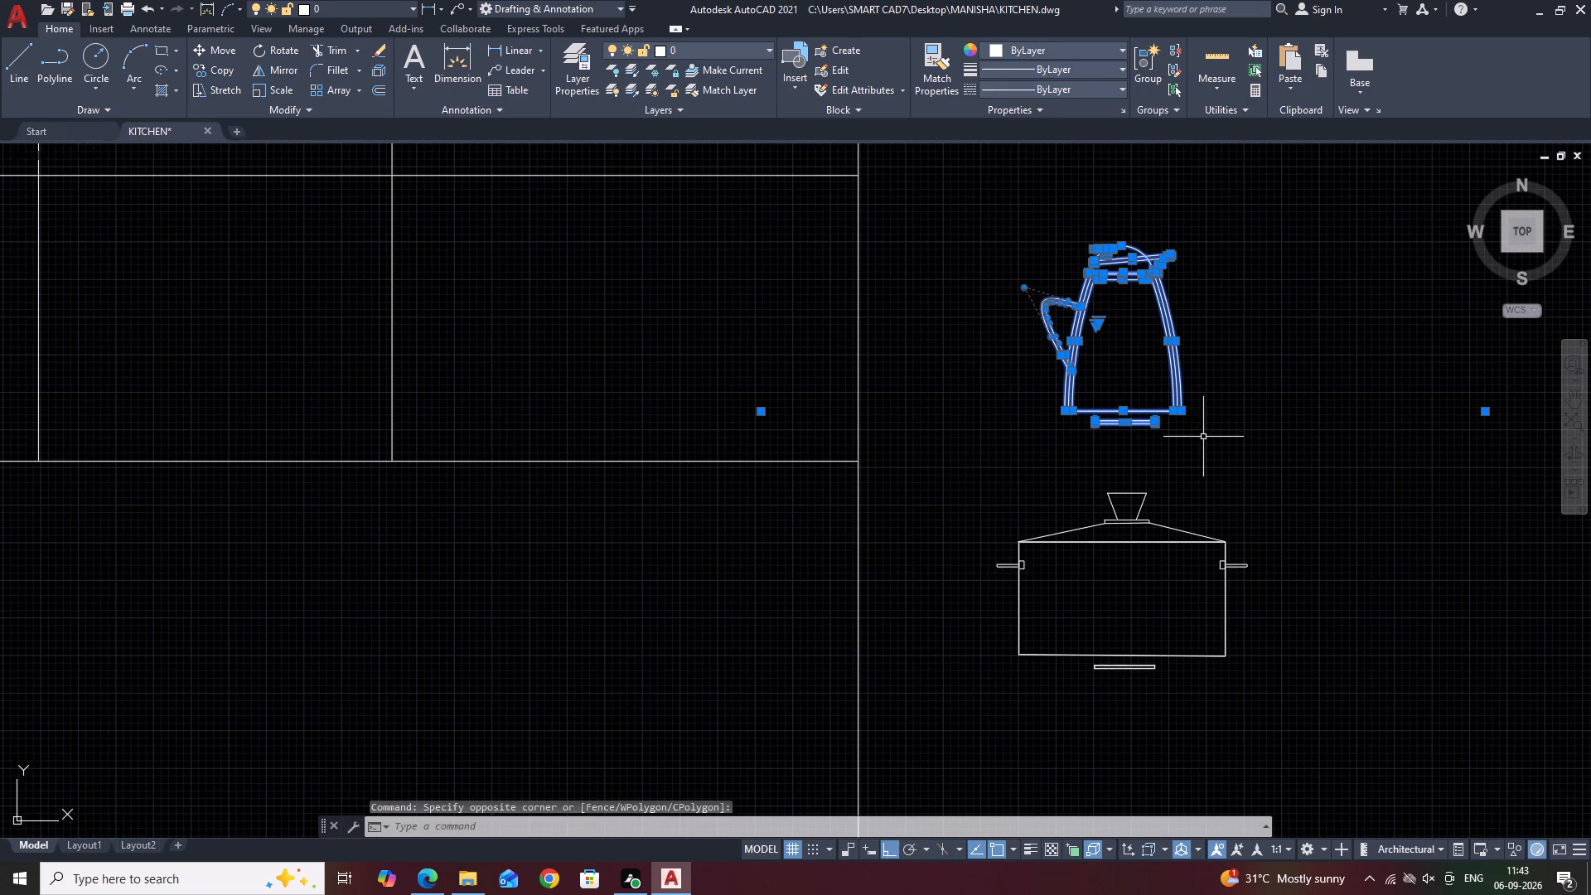
key(m)
key(space)
scroll(1125, 418, up, 4)
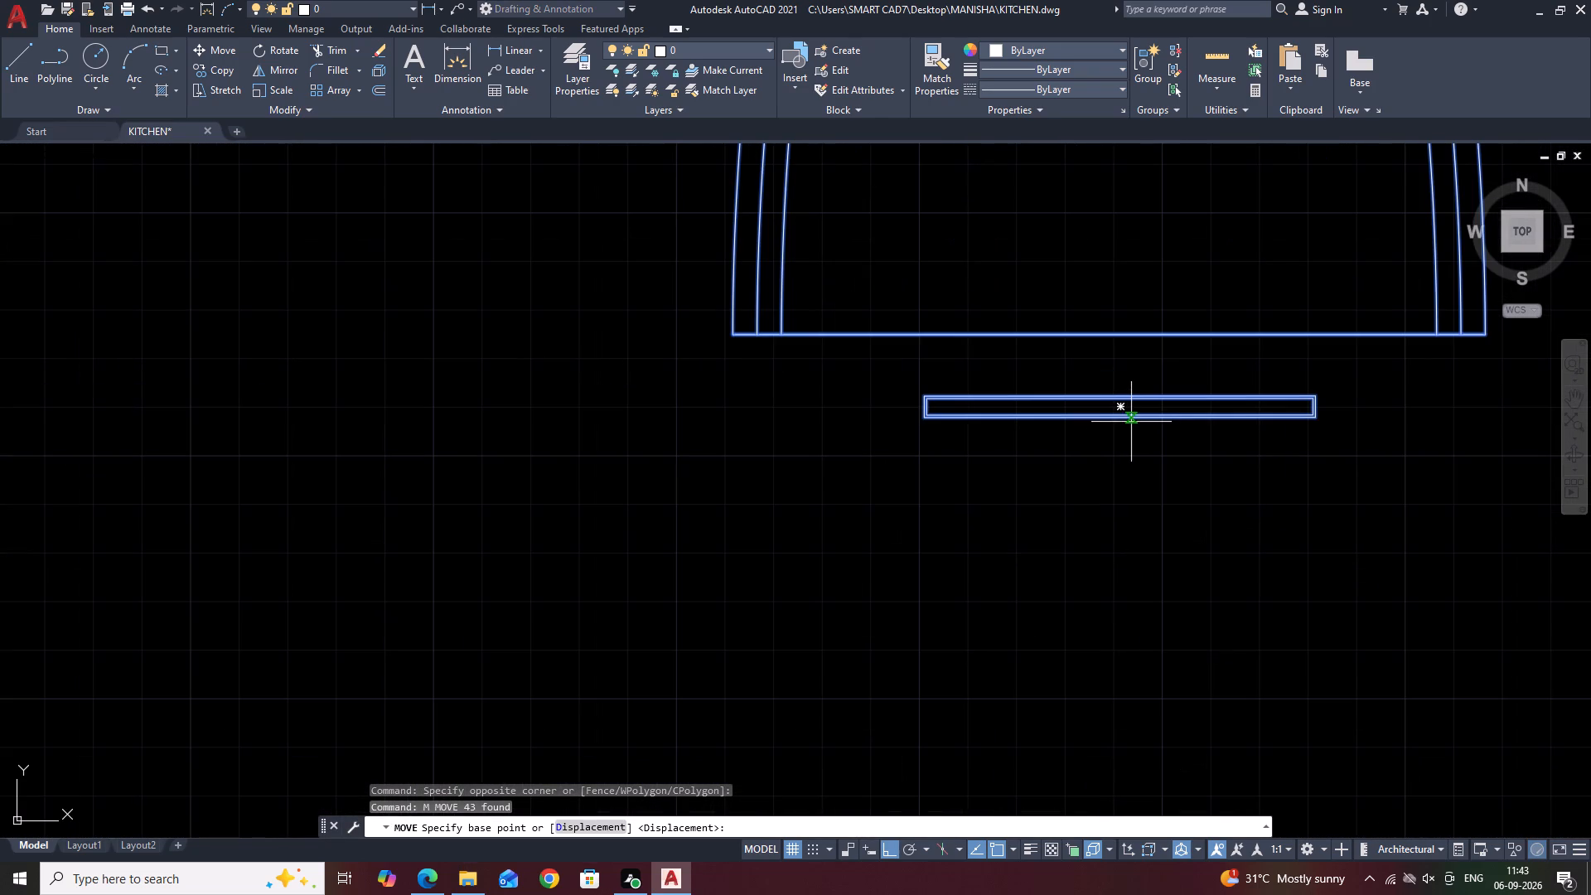
click(1121, 420)
scroll(1128, 421, down, 5)
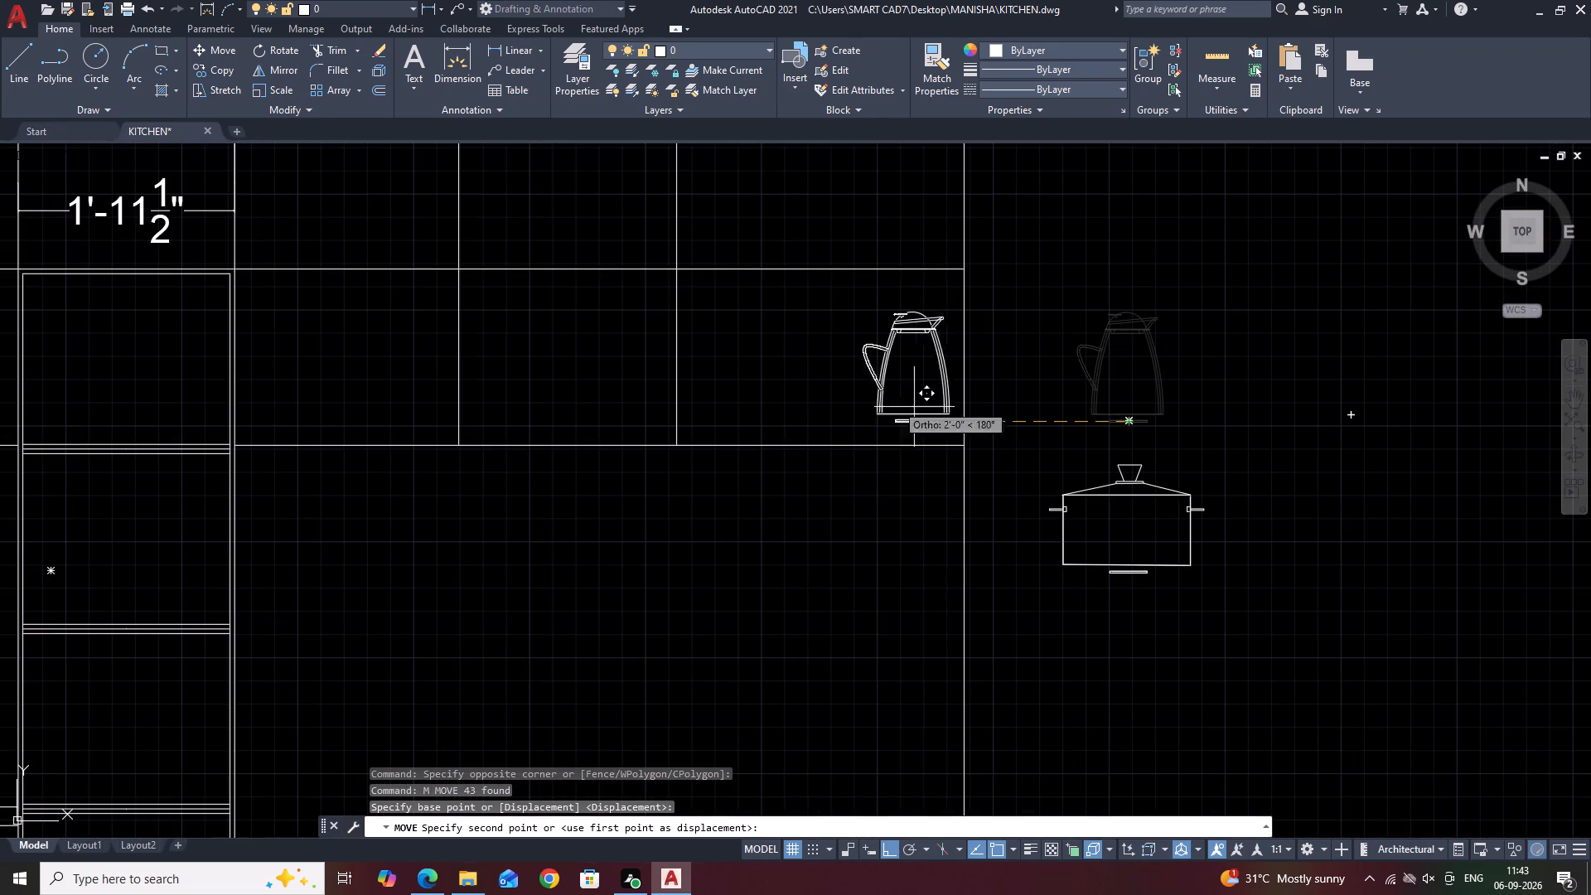
scroll(715, 395, down, 4)
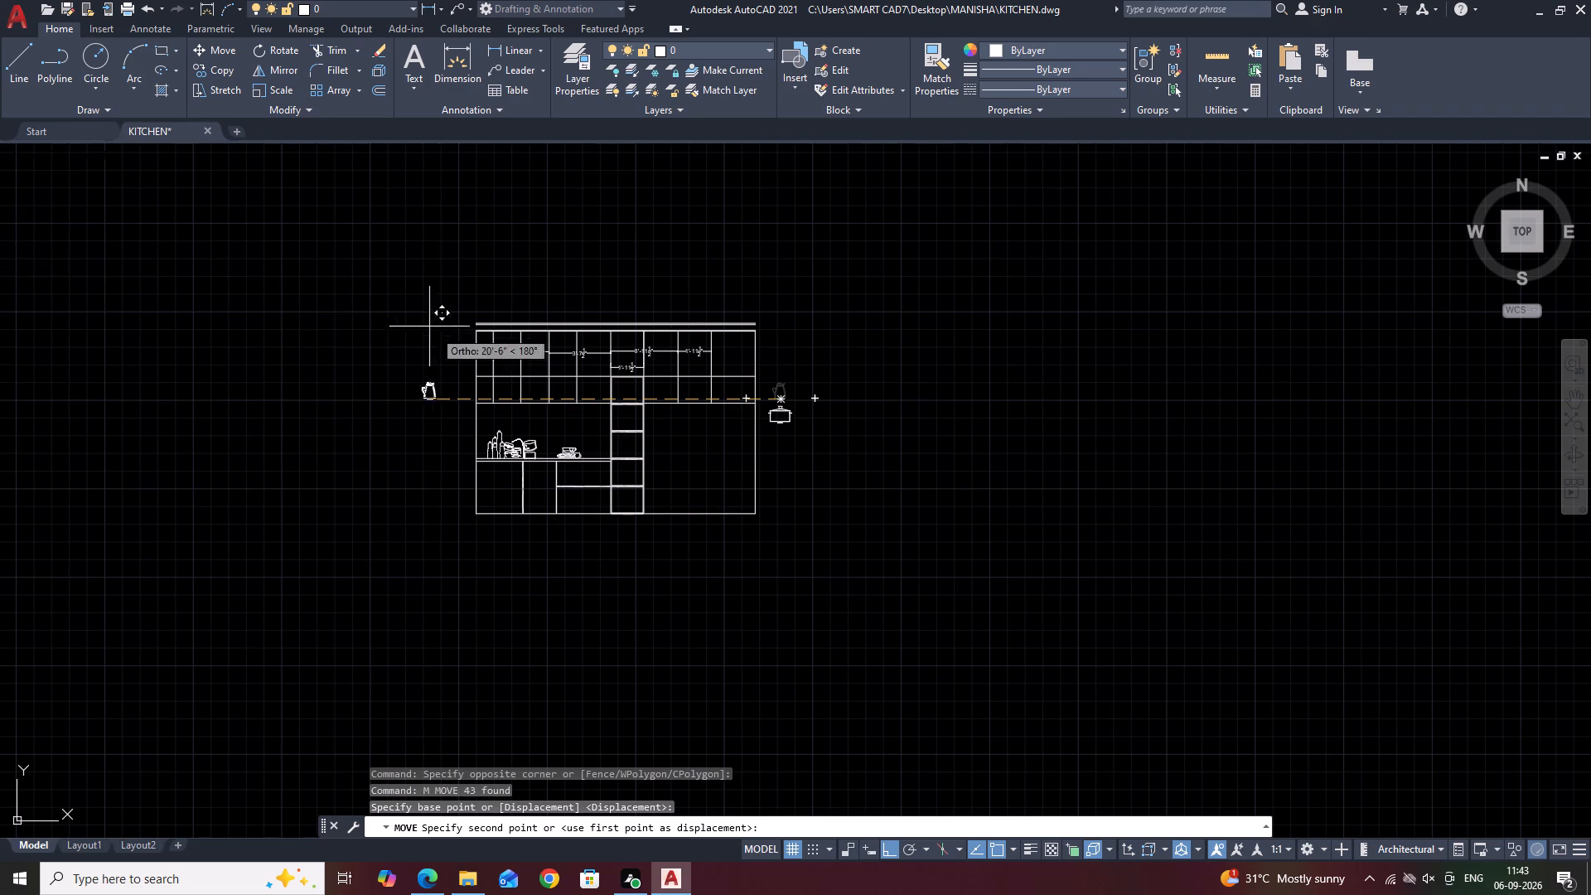
scroll(624, 412, up, 8)
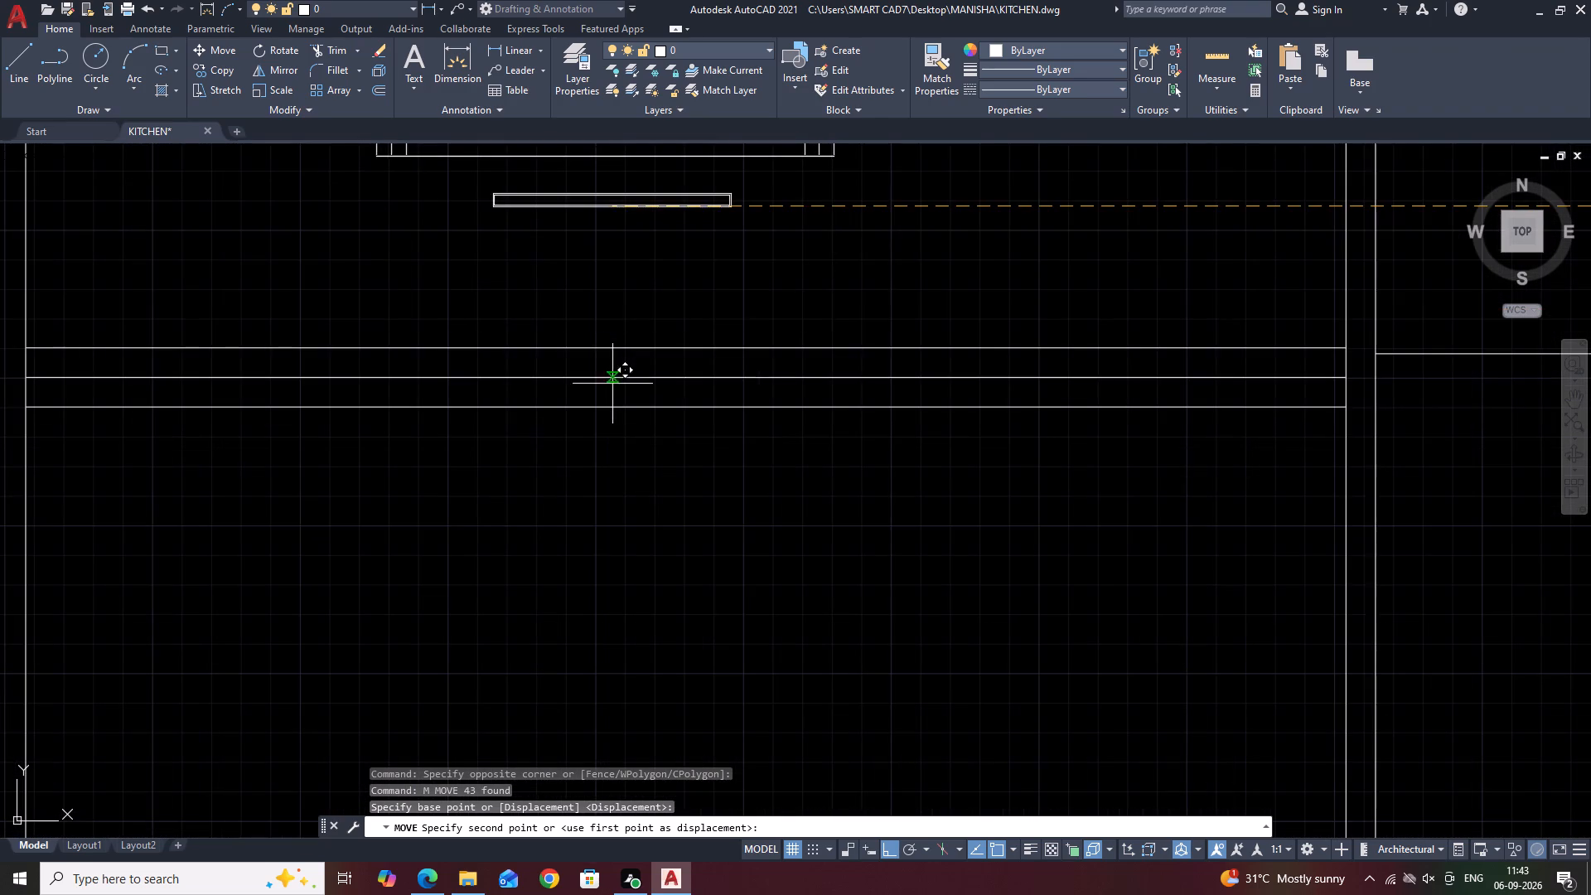
click(613, 399)
Move the kettle alone, without the small bar, straight up so its base rests on the uppermost shelf's top line.
scroll(797, 325, down, 2)
middle_drag(915, 262, 921, 272)
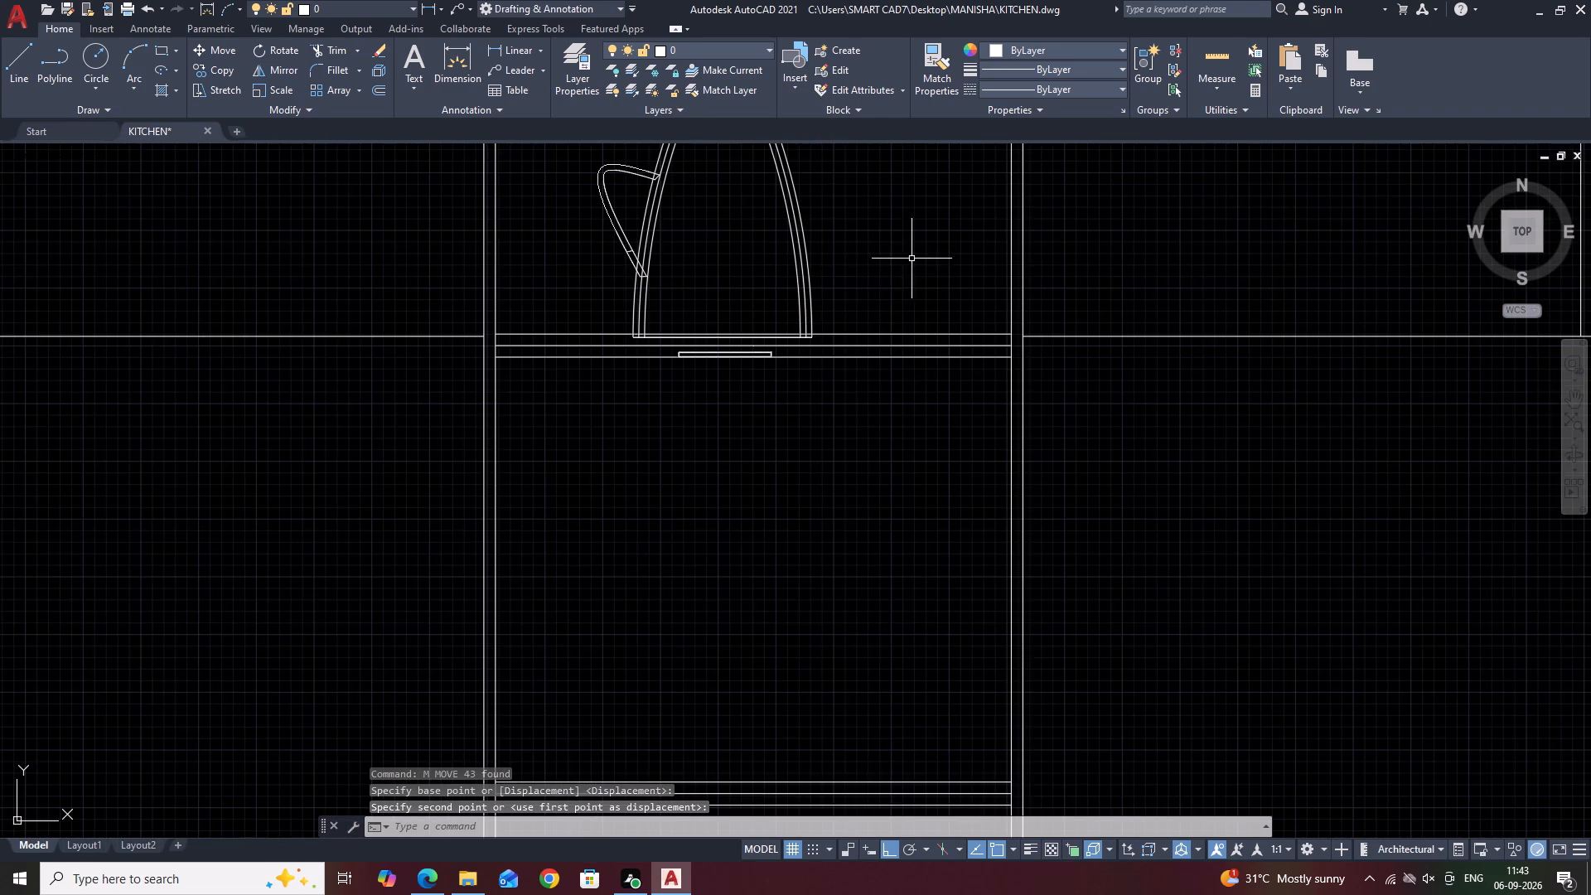
middle_drag(921, 272, 968, 438)
click(591, 205)
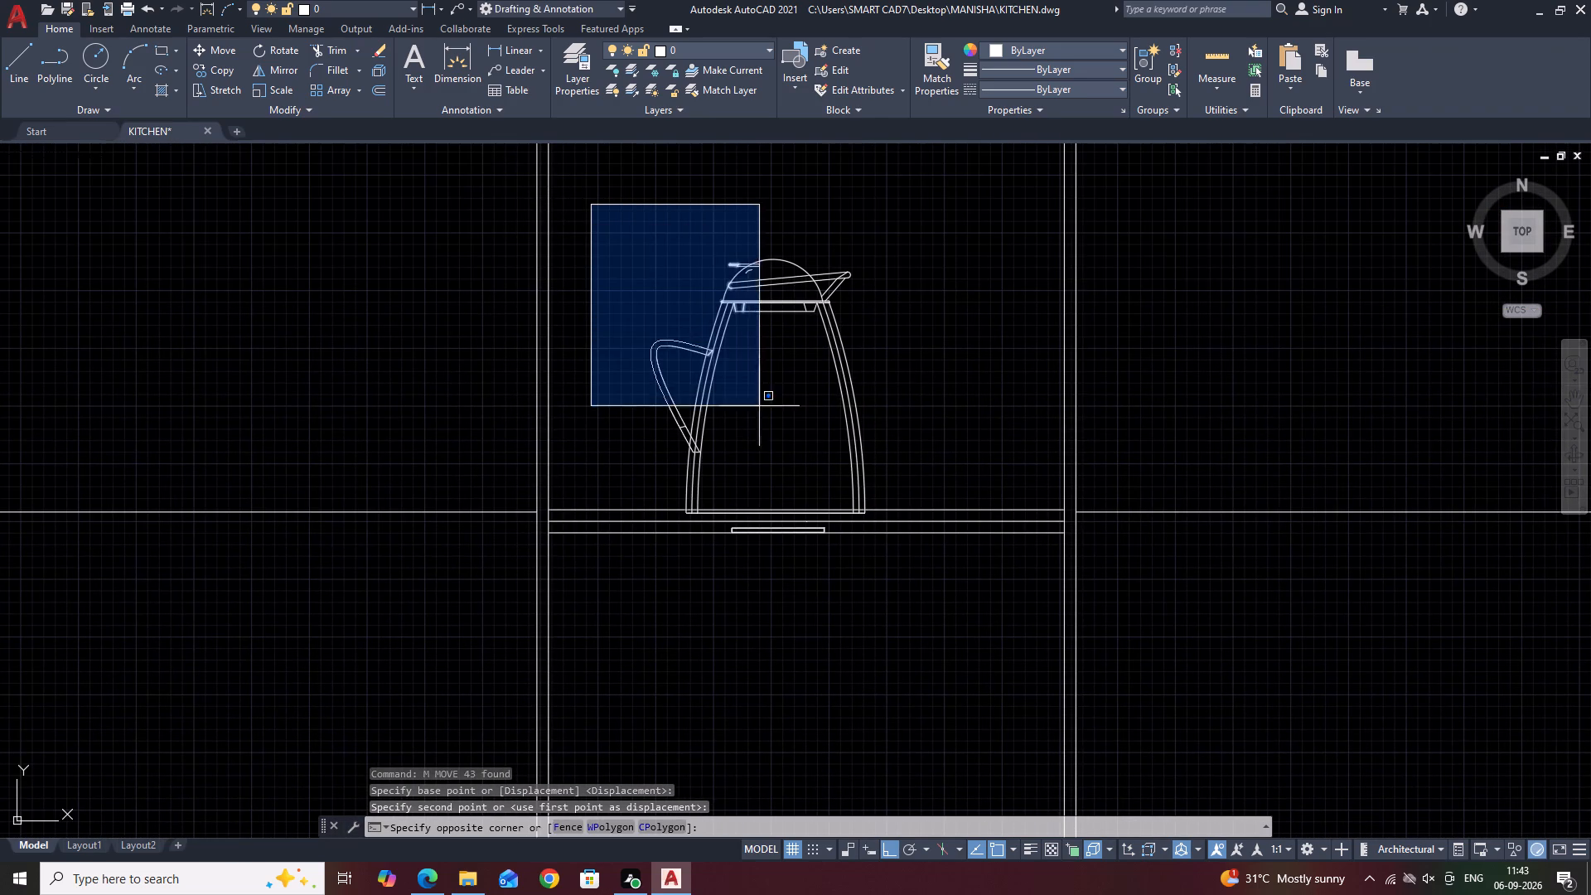
scroll(887, 516, up, 2)
click(882, 514)
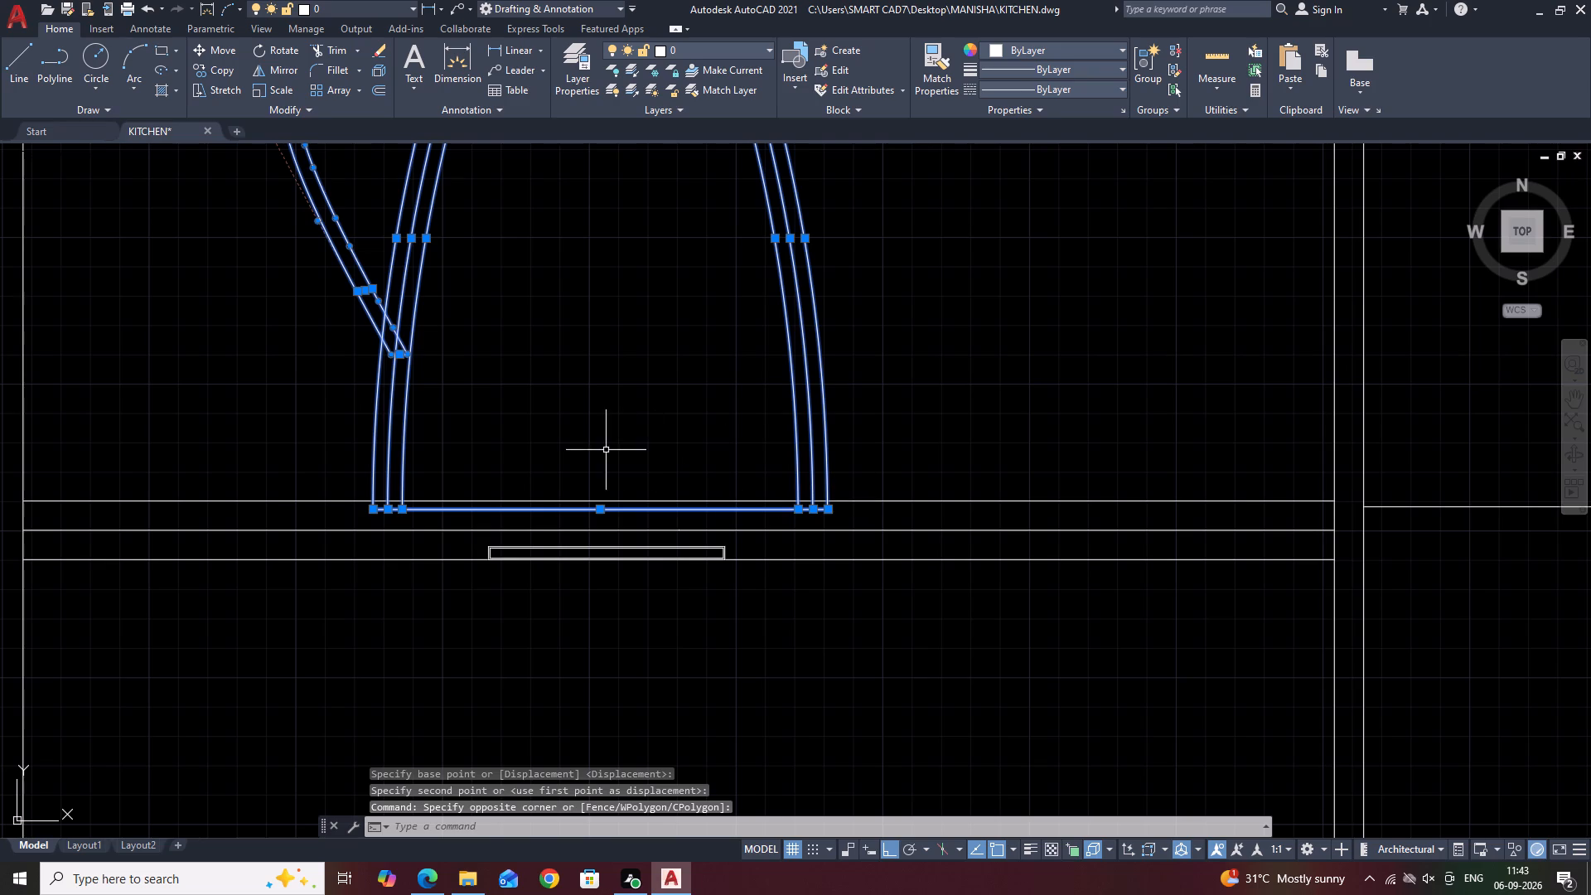
key(m)
key(space)
scroll(579, 534, up, 2)
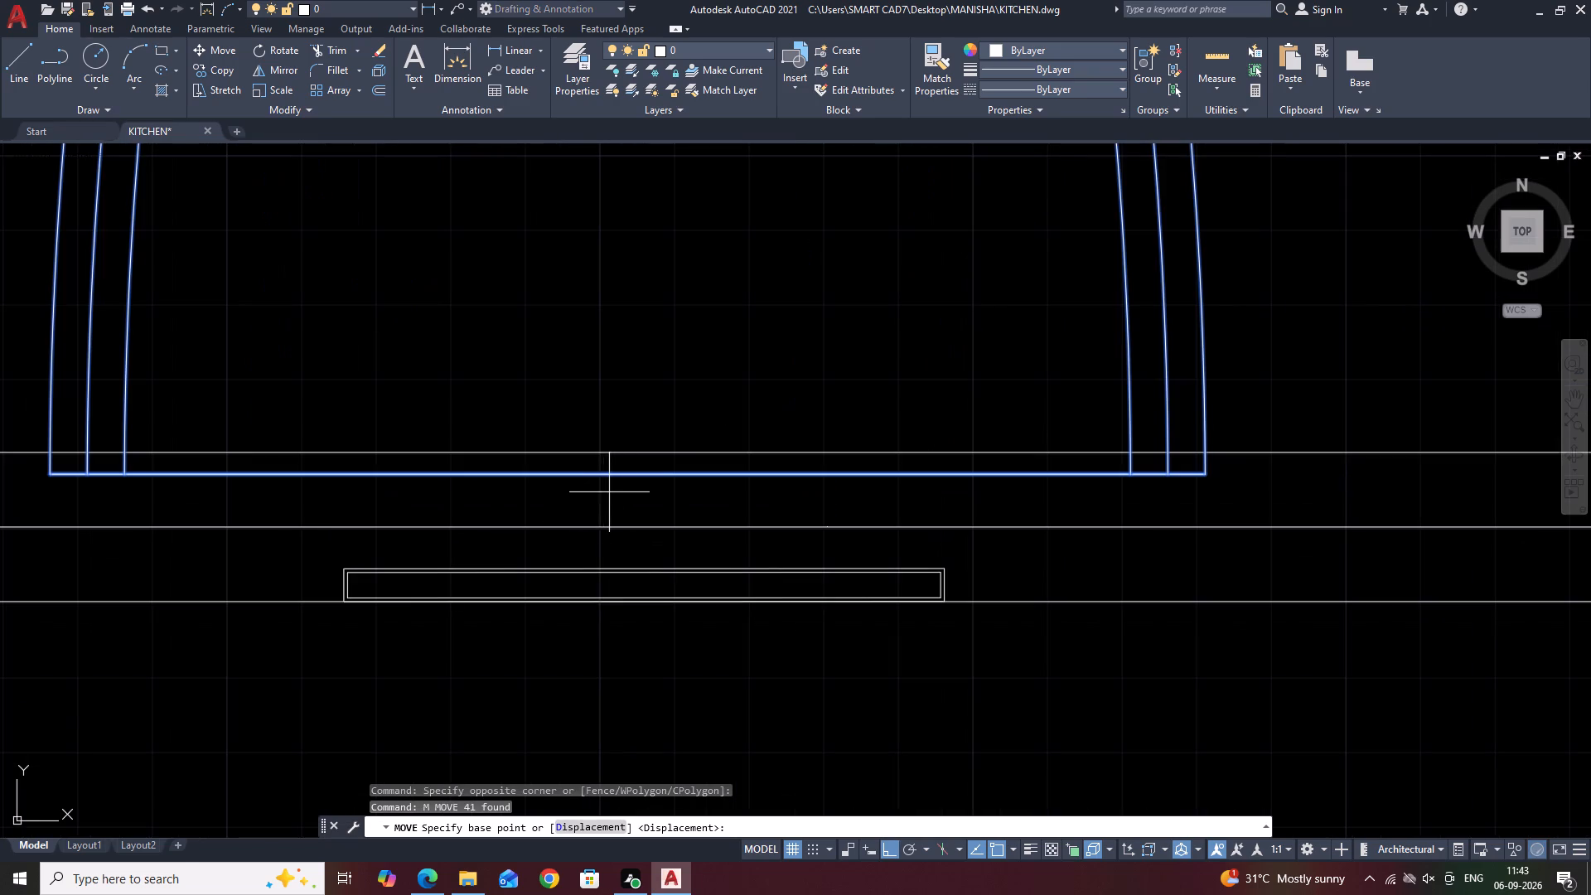
click(617, 479)
click(619, 452)
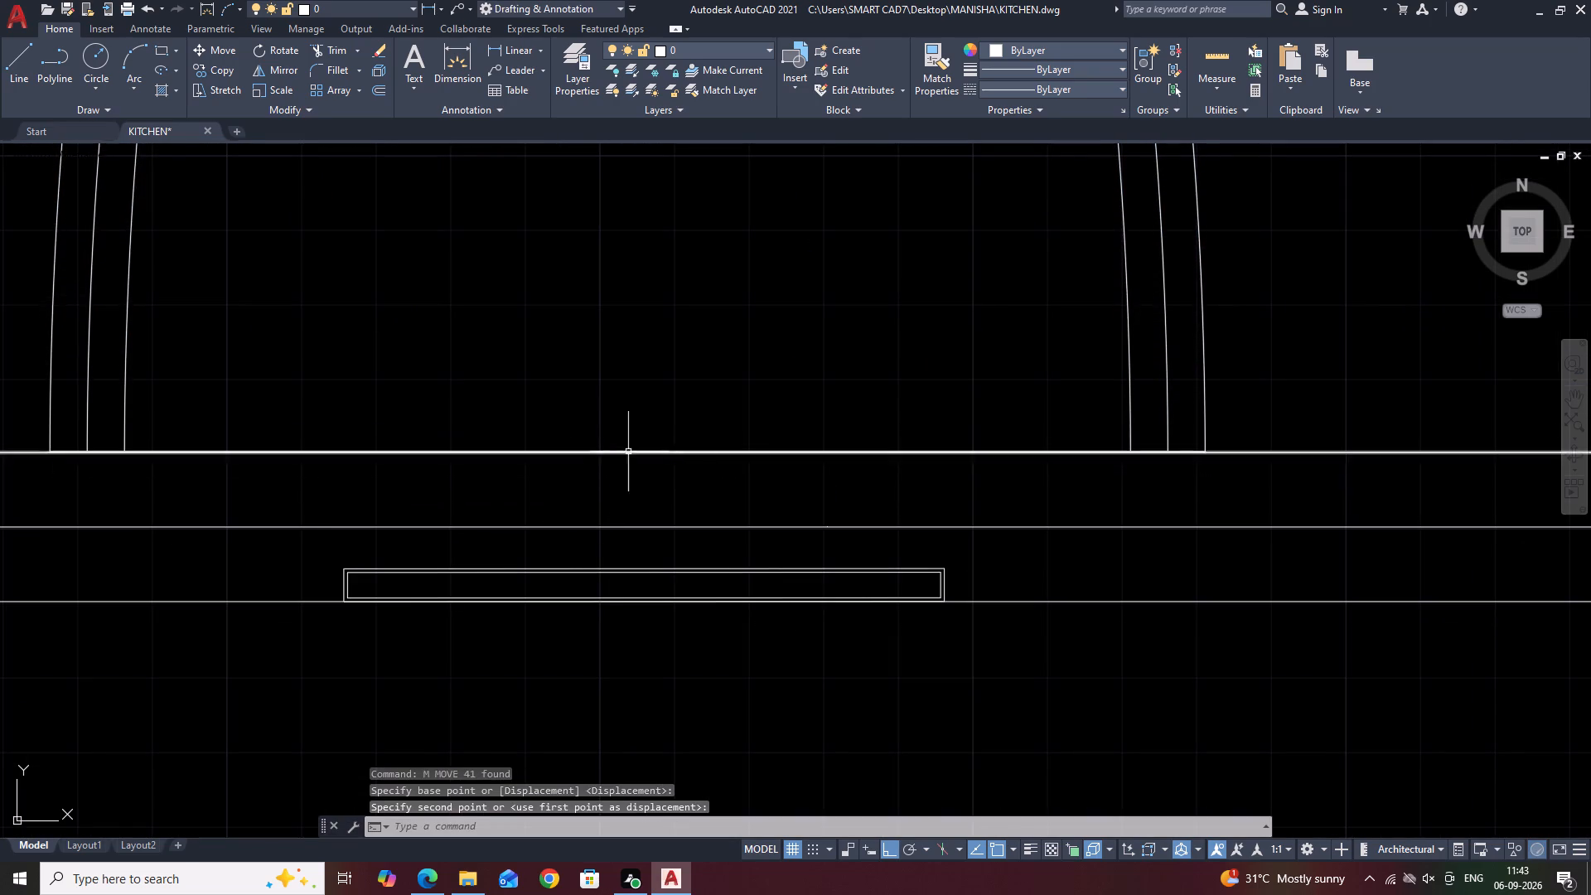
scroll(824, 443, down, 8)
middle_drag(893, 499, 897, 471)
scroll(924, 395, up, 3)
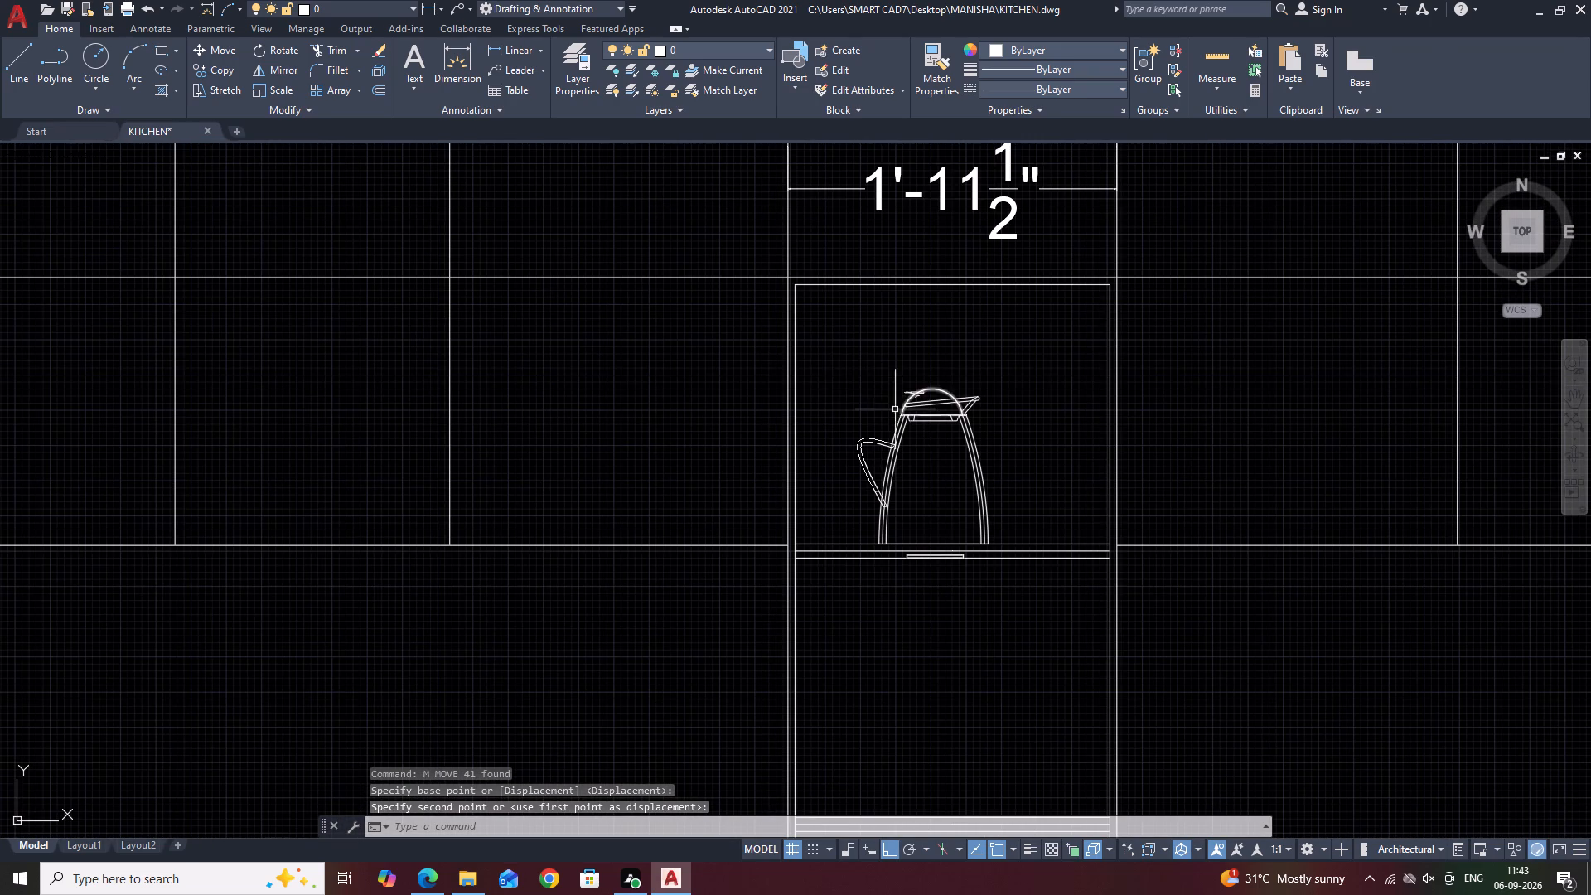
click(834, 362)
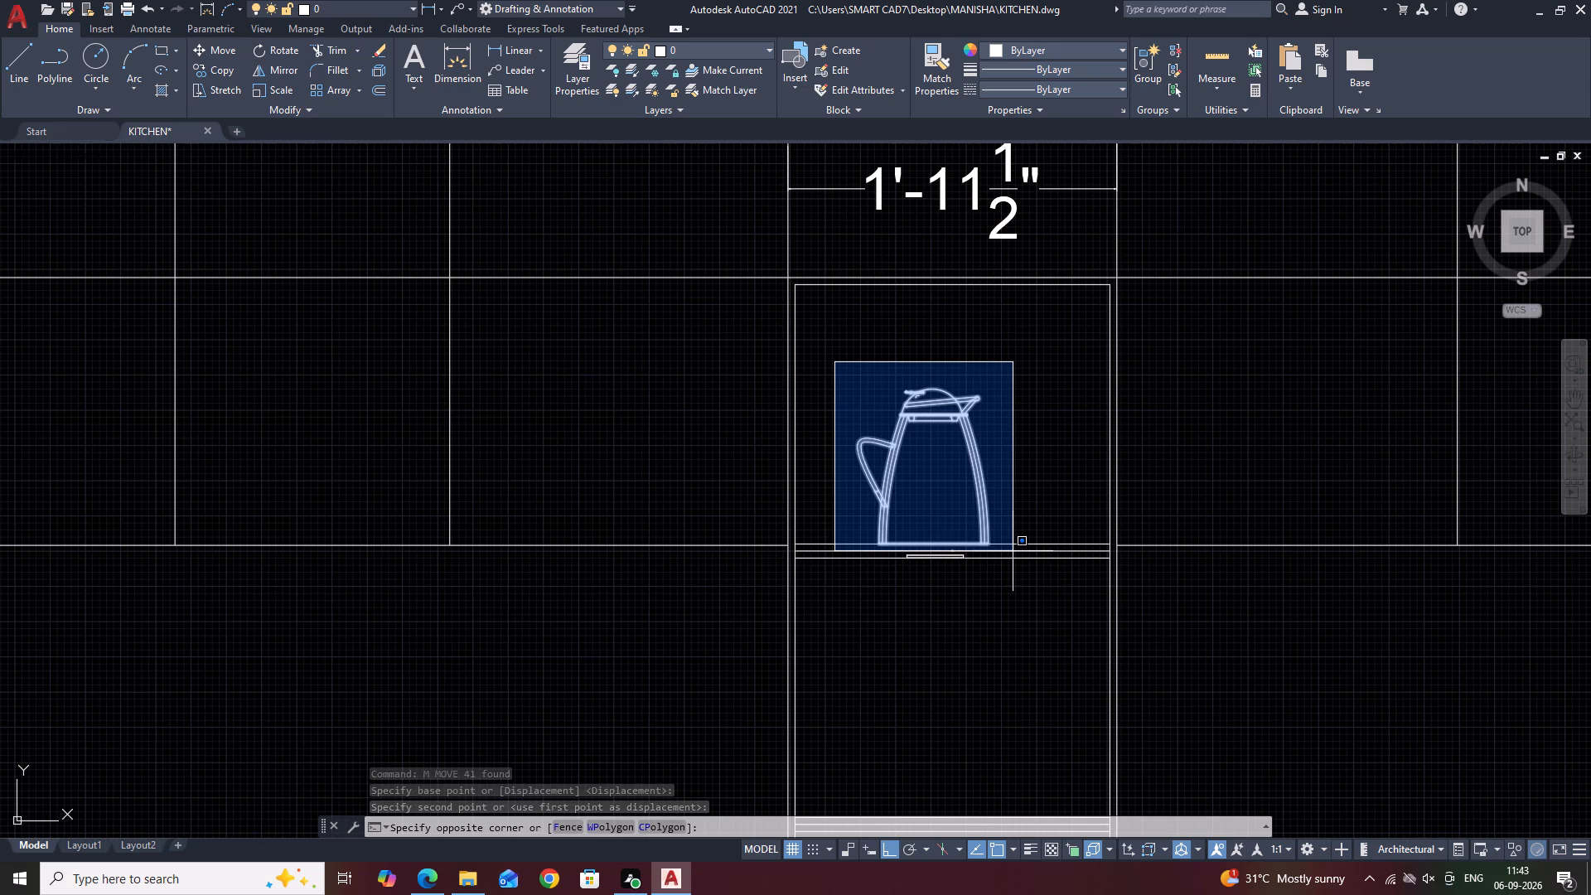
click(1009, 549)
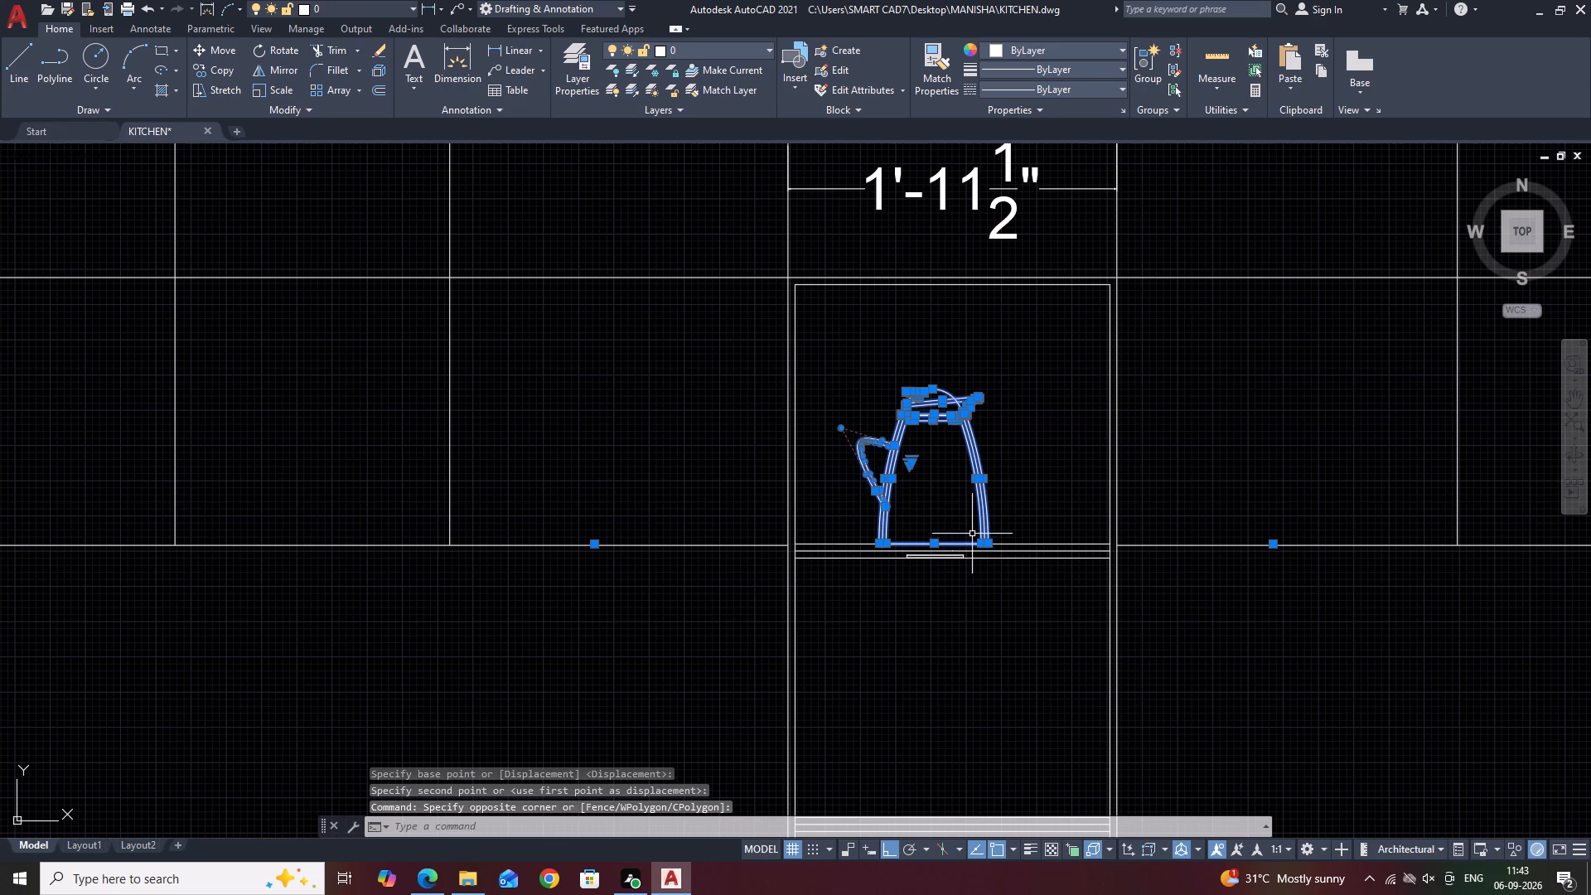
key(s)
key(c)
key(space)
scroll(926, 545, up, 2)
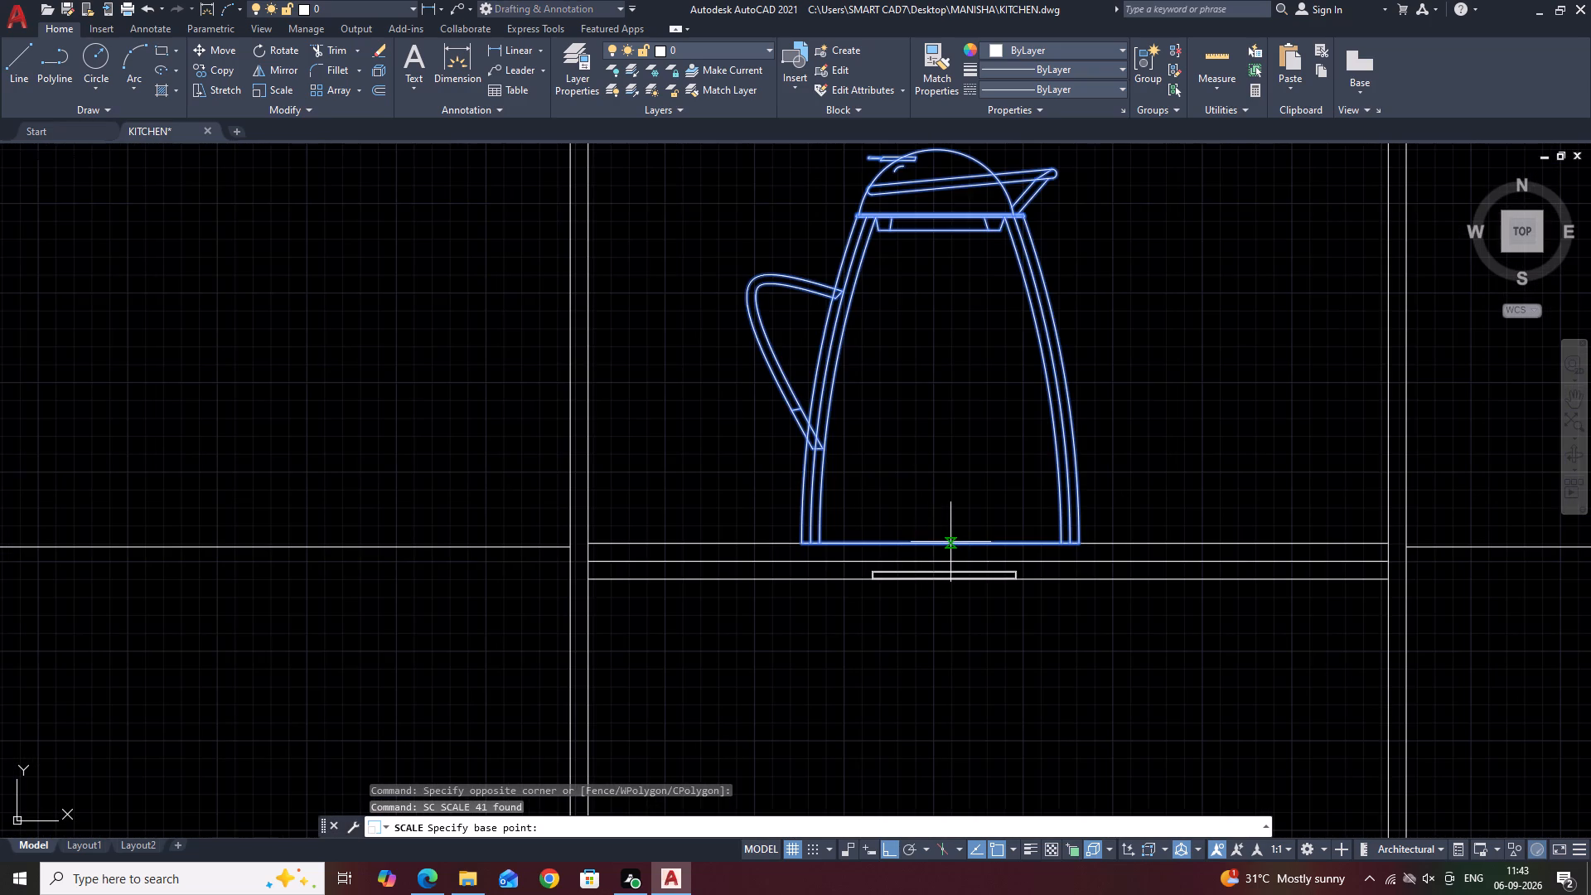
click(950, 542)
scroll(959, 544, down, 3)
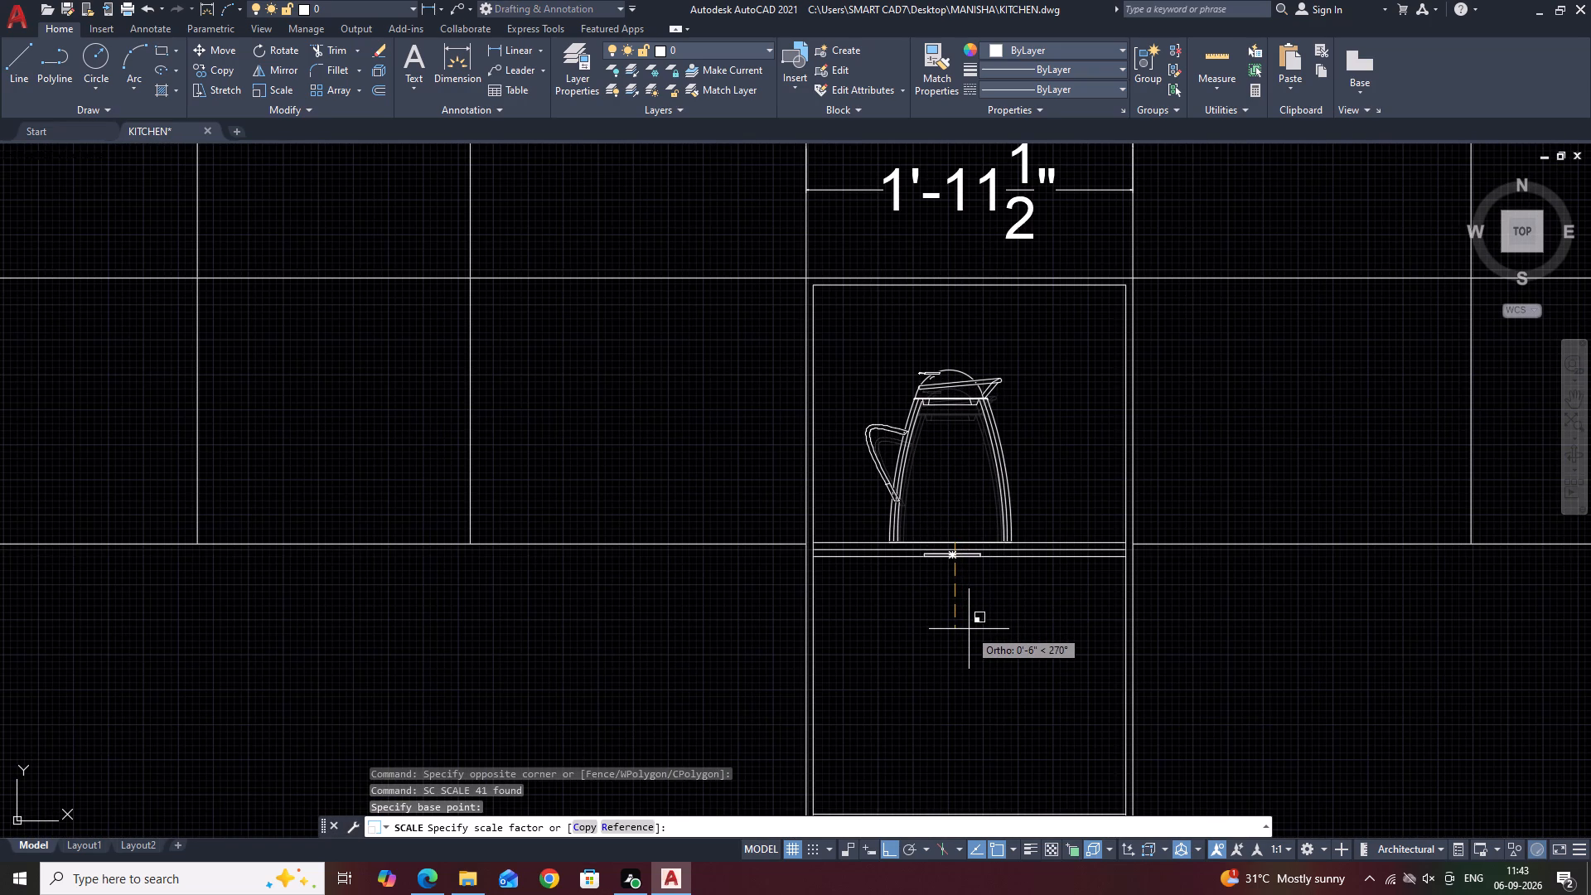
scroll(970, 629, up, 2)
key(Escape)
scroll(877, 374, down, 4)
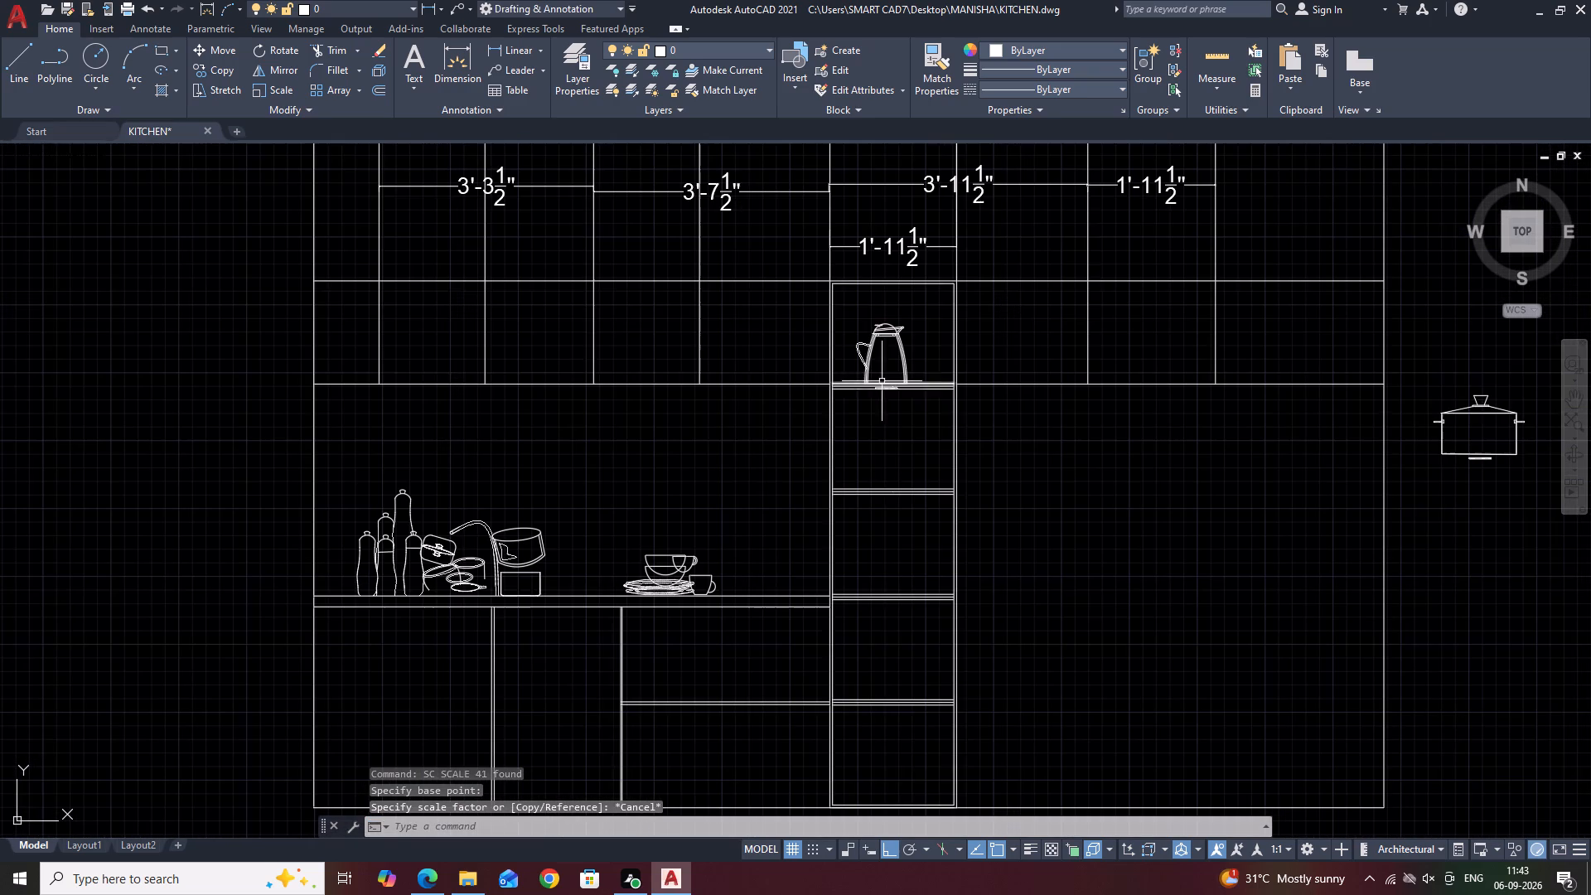
Scale up the kettle about its base midpoint on the tall unit's uppermost shelf, leaving the small bar out.
click(844, 304)
scroll(892, 386, up, 4)
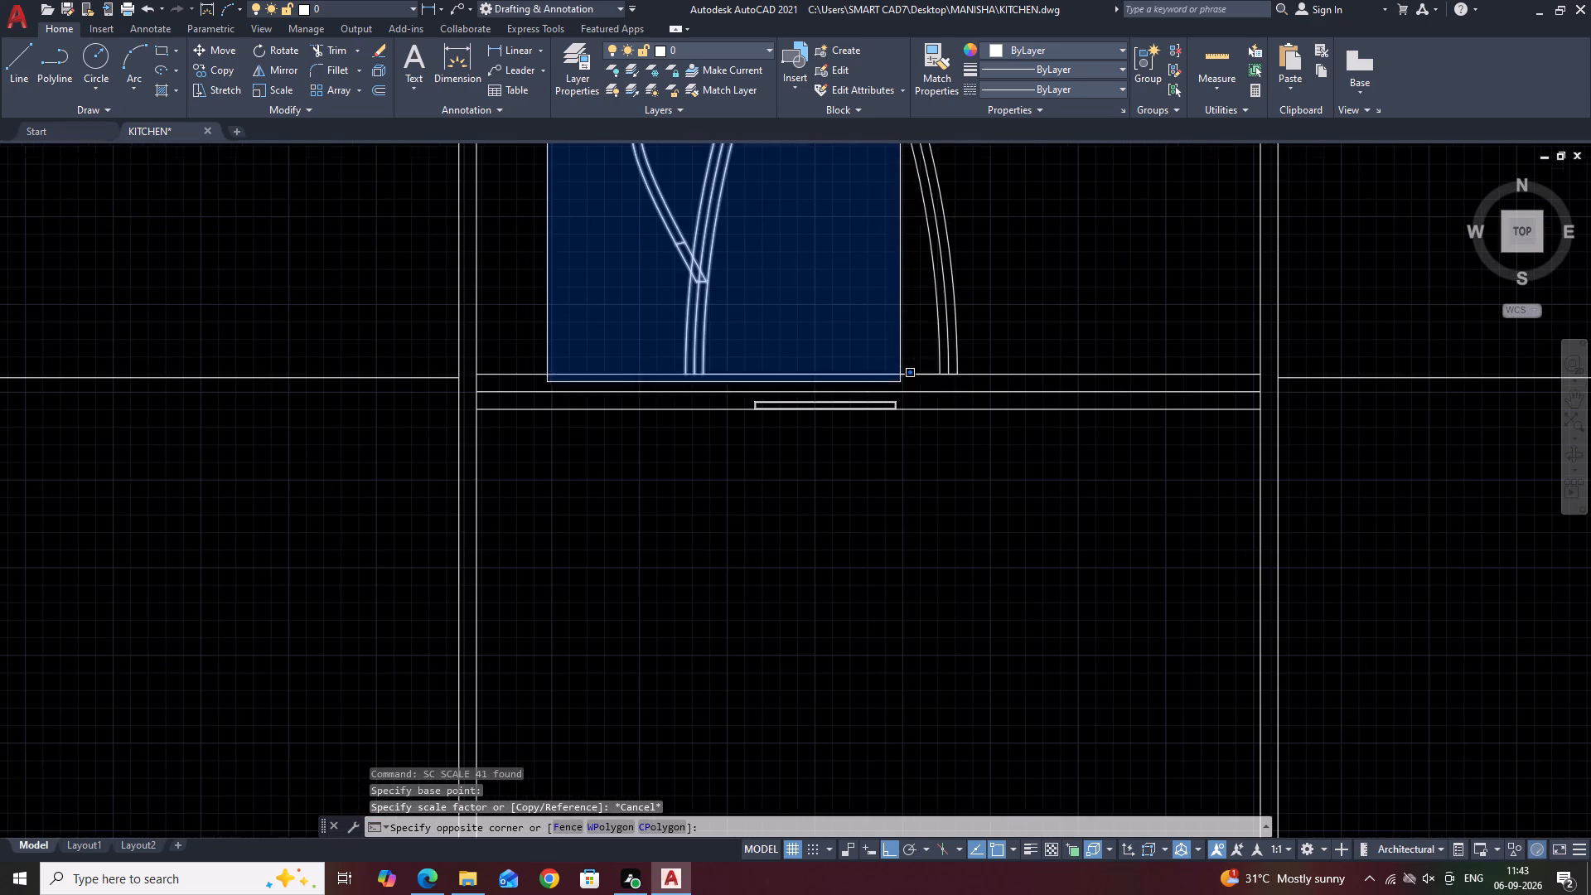
click(971, 380)
middle_drag(883, 371, 931, 510)
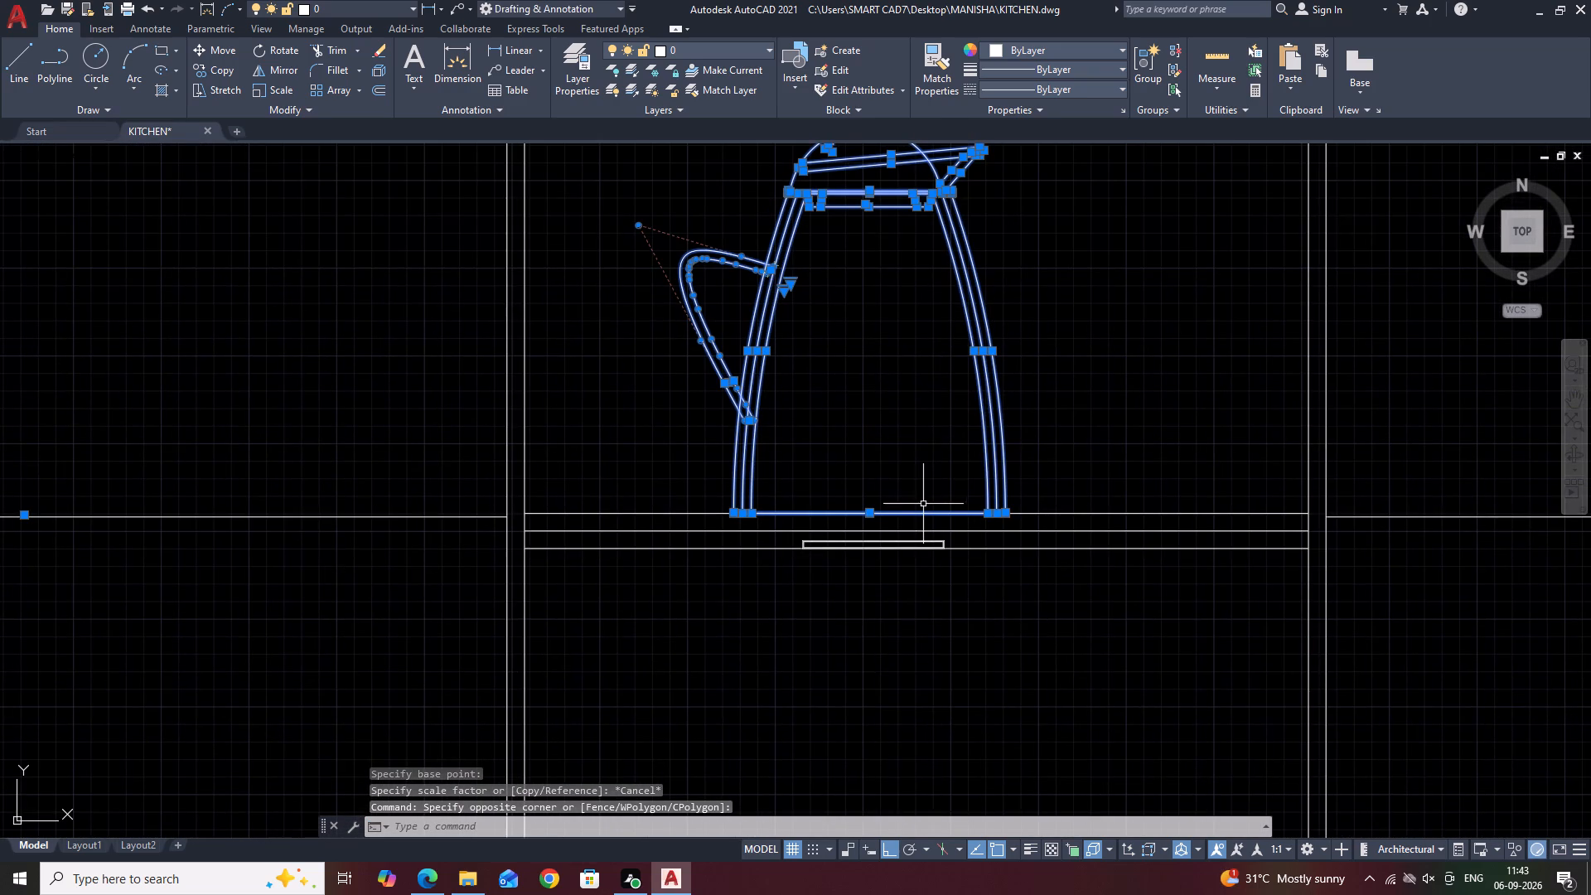
key(d)
key(BackSpace)
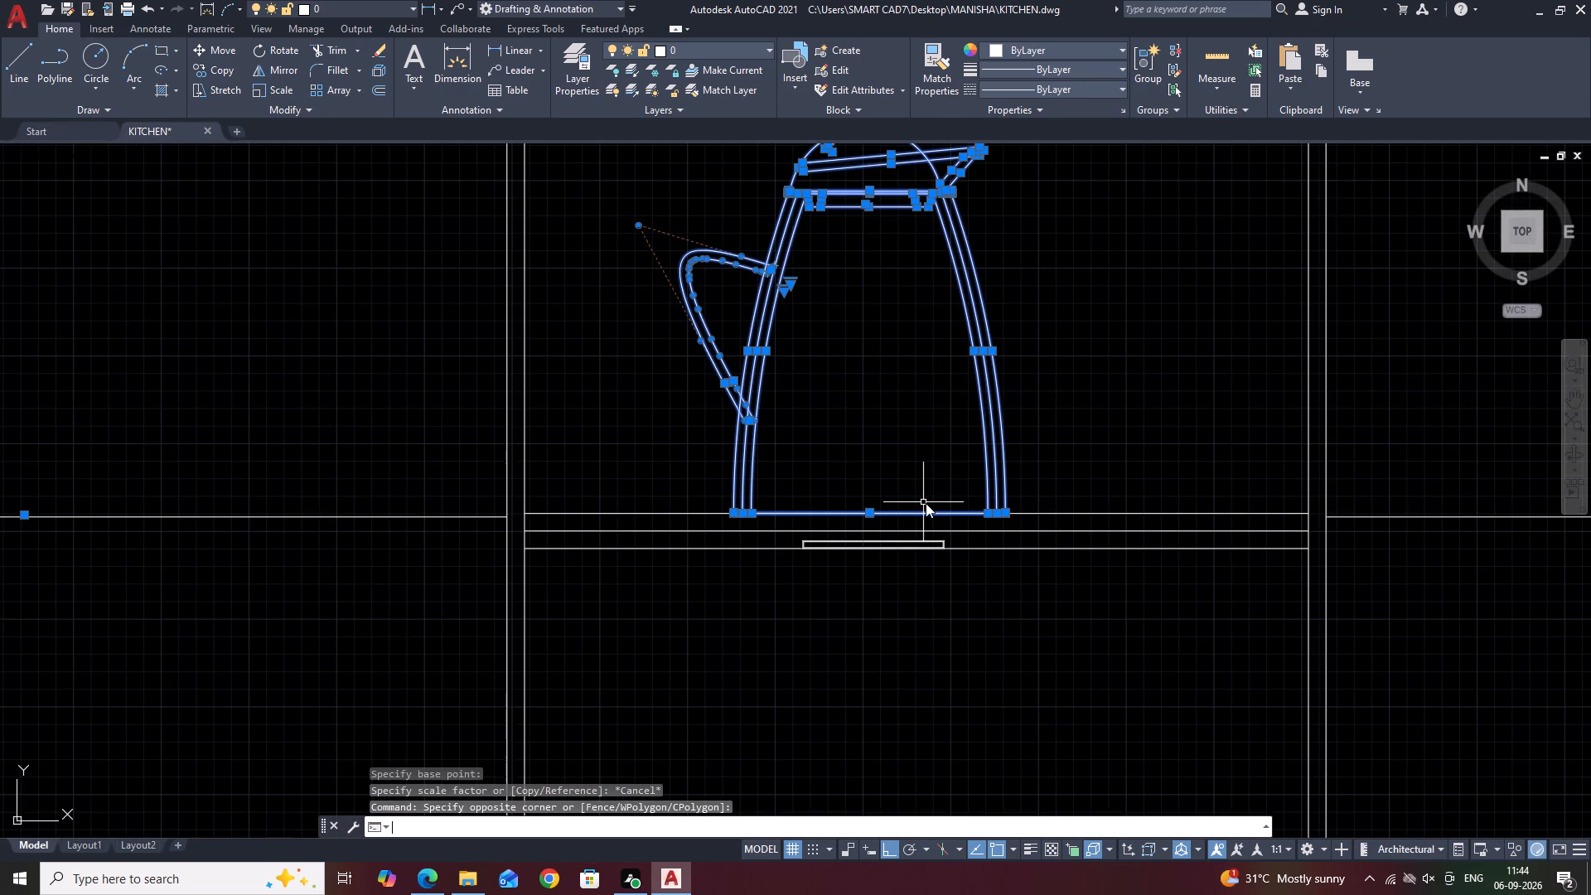
text(SC)
key(space)
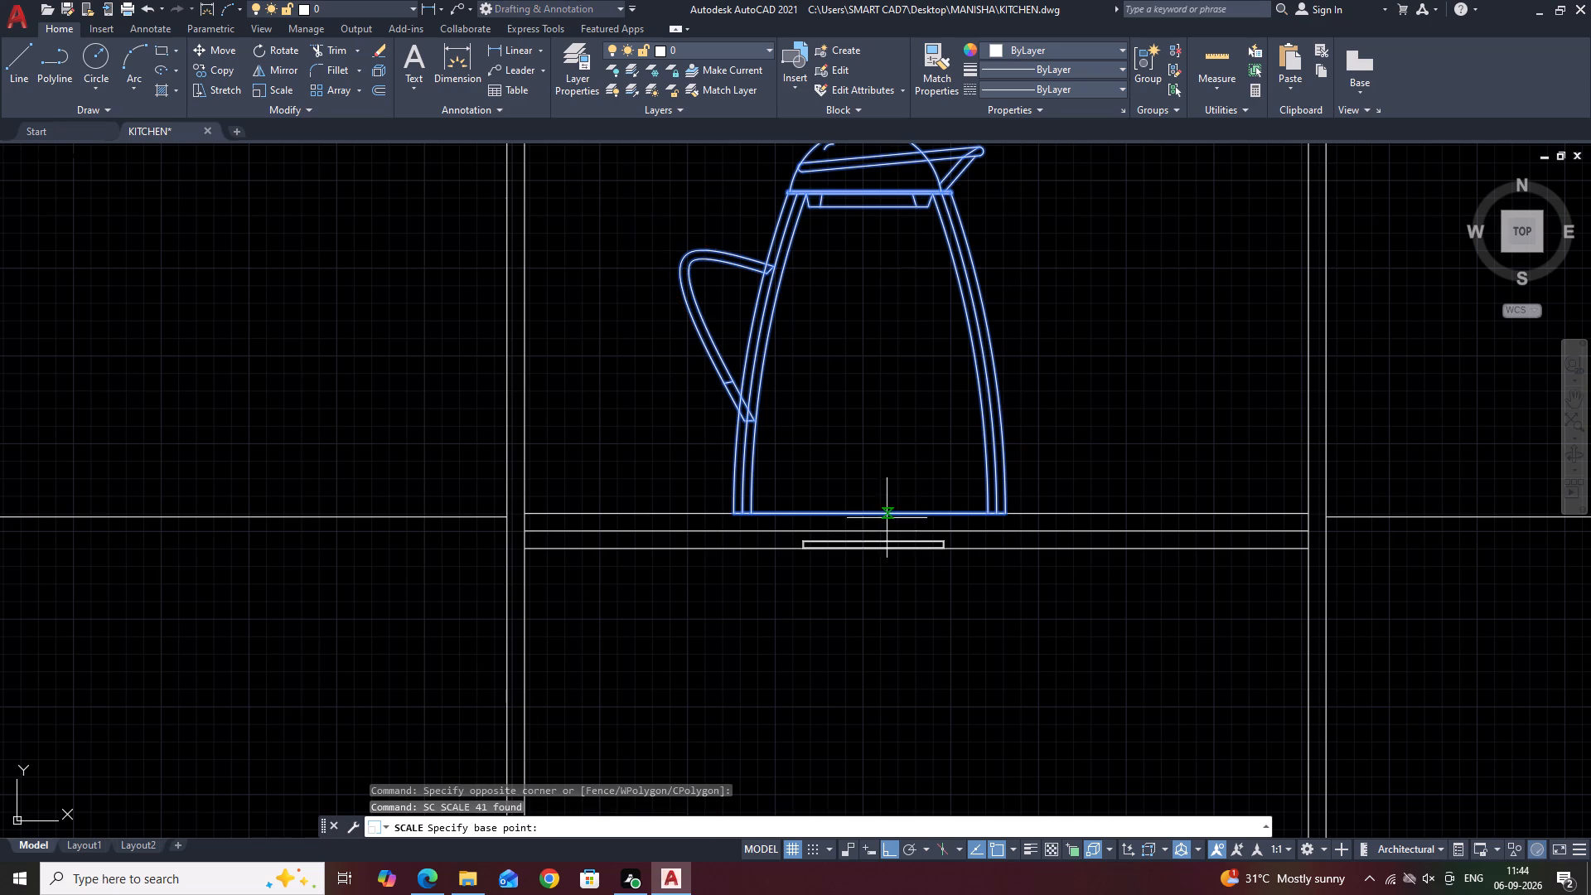
click(871, 515)
scroll(1016, 531, down, 3)
click(1038, 544)
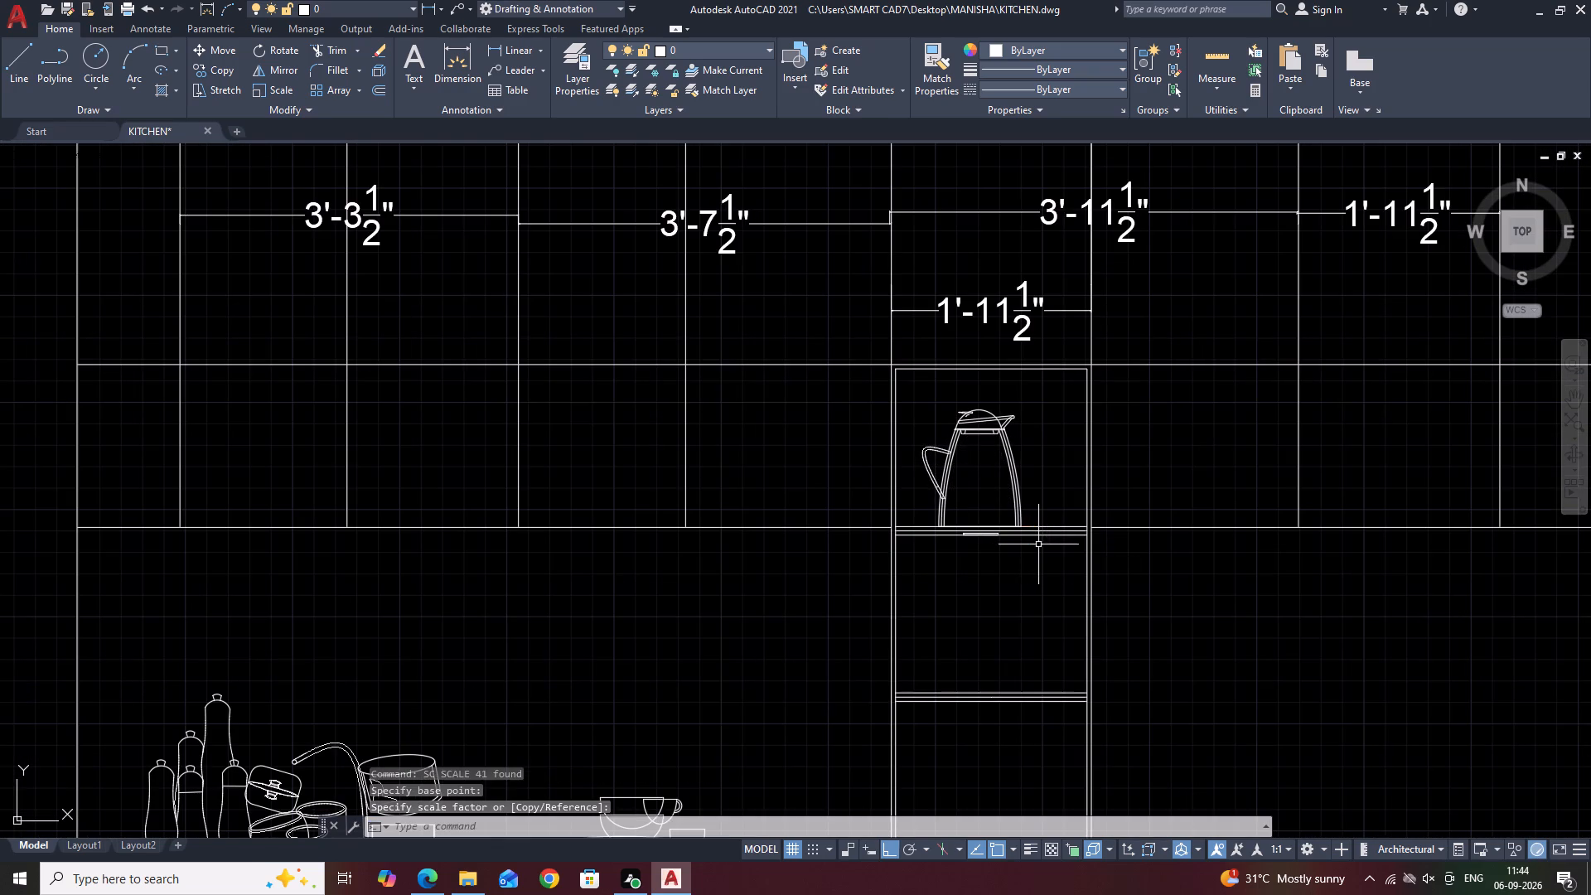
Move the small bar under the kettle slightly upward so it sits between the shelf's two lower lines.
middle_drag(1042, 550, 1023, 507)
scroll(952, 491, up, 5)
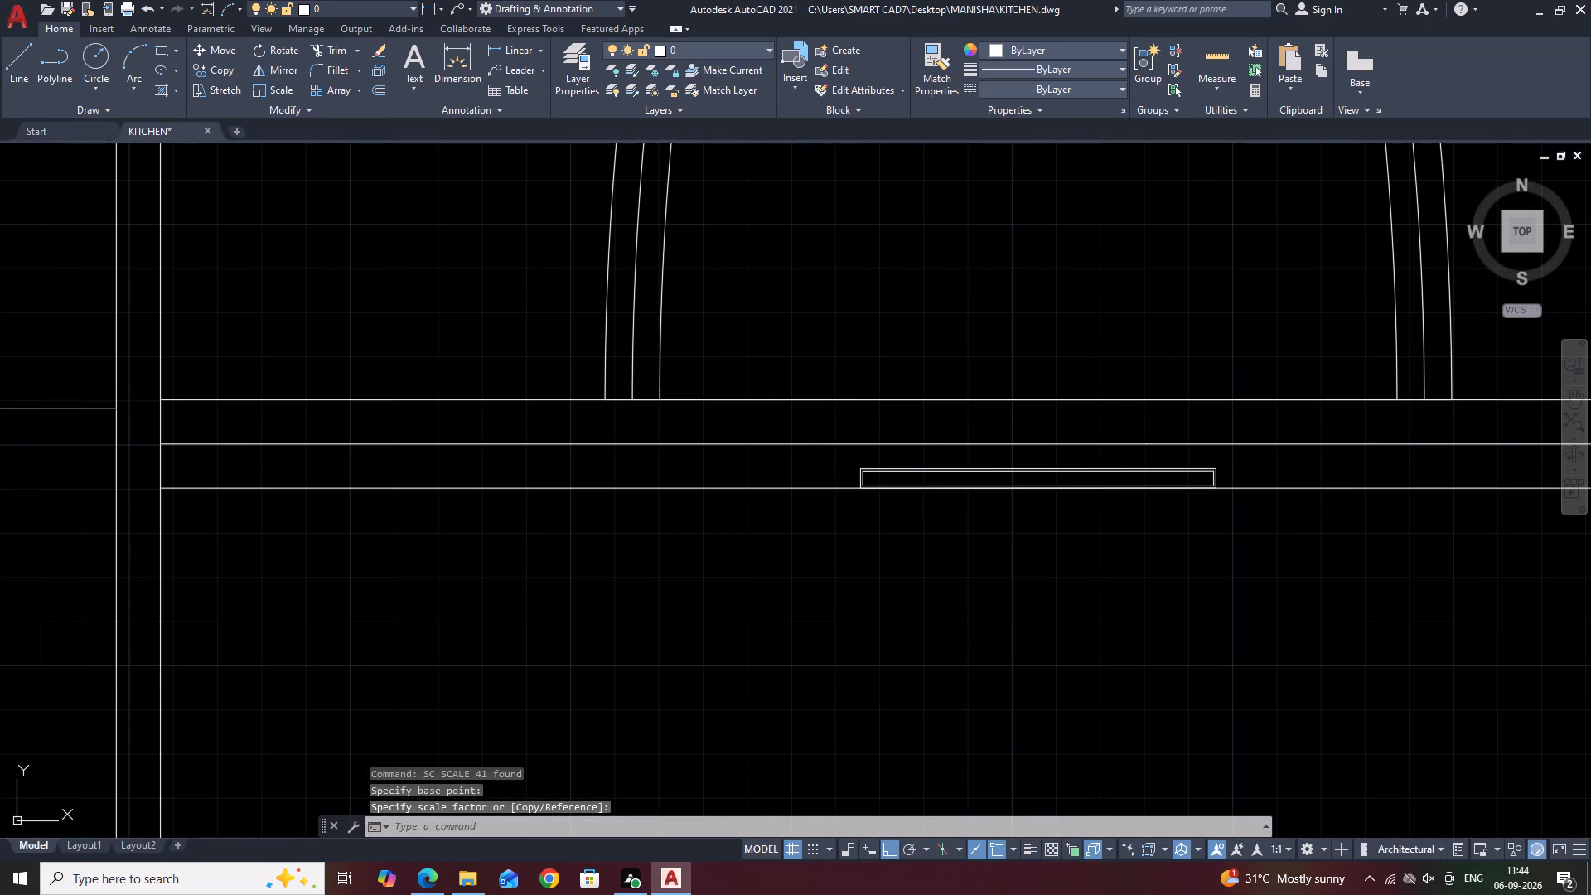
click(811, 415)
click(1245, 568)
middle_drag(1256, 539, 1090, 543)
key(m)
key(space)
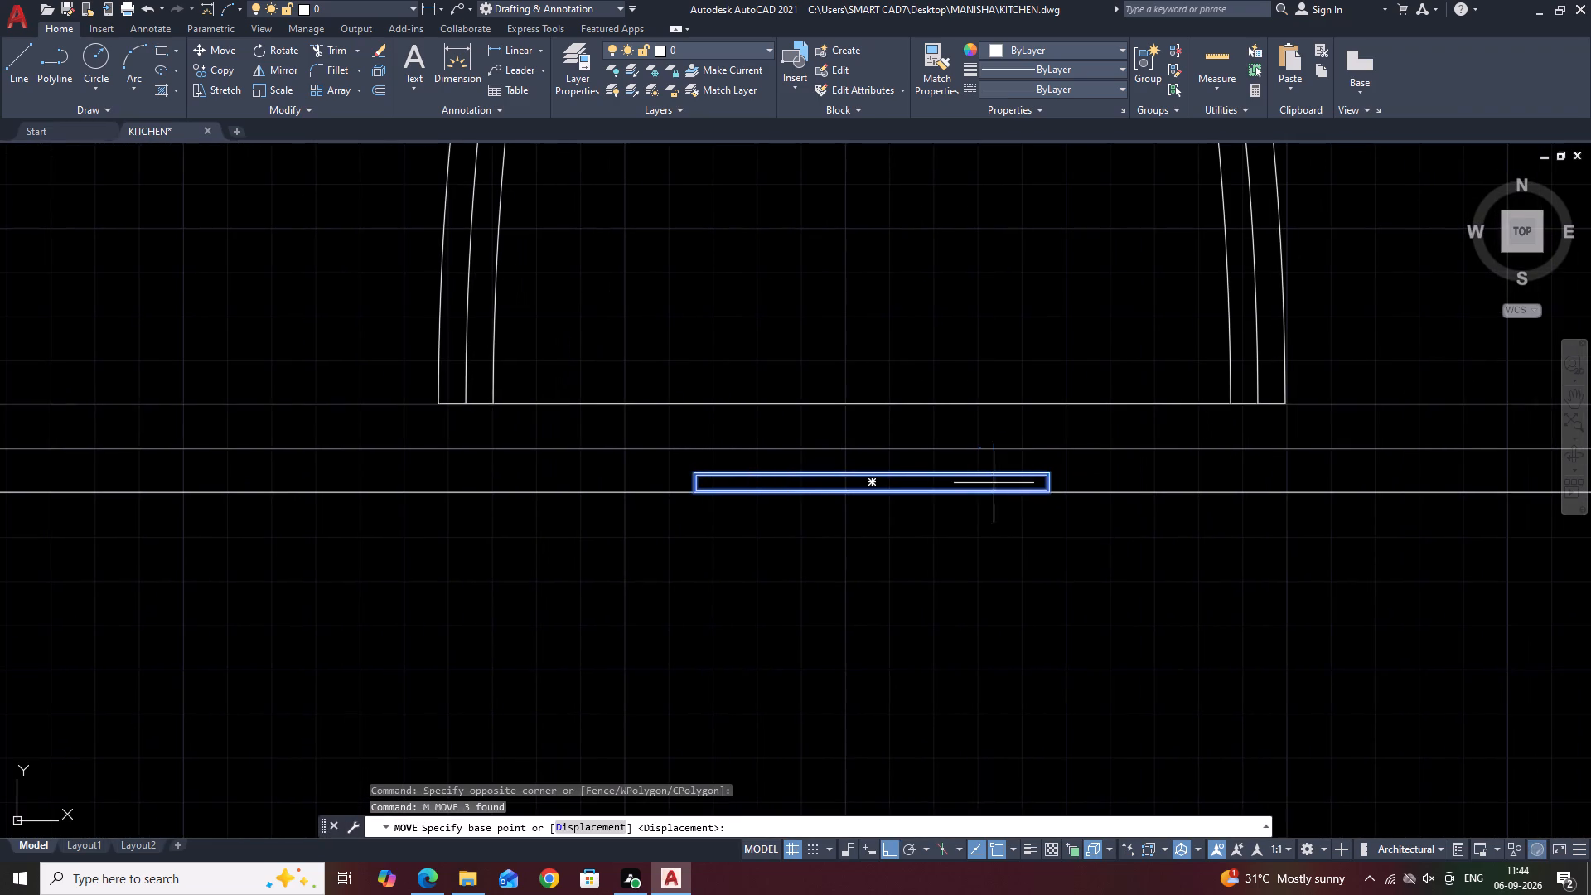
scroll(848, 460, up, 1)
click(887, 479)
click(886, 464)
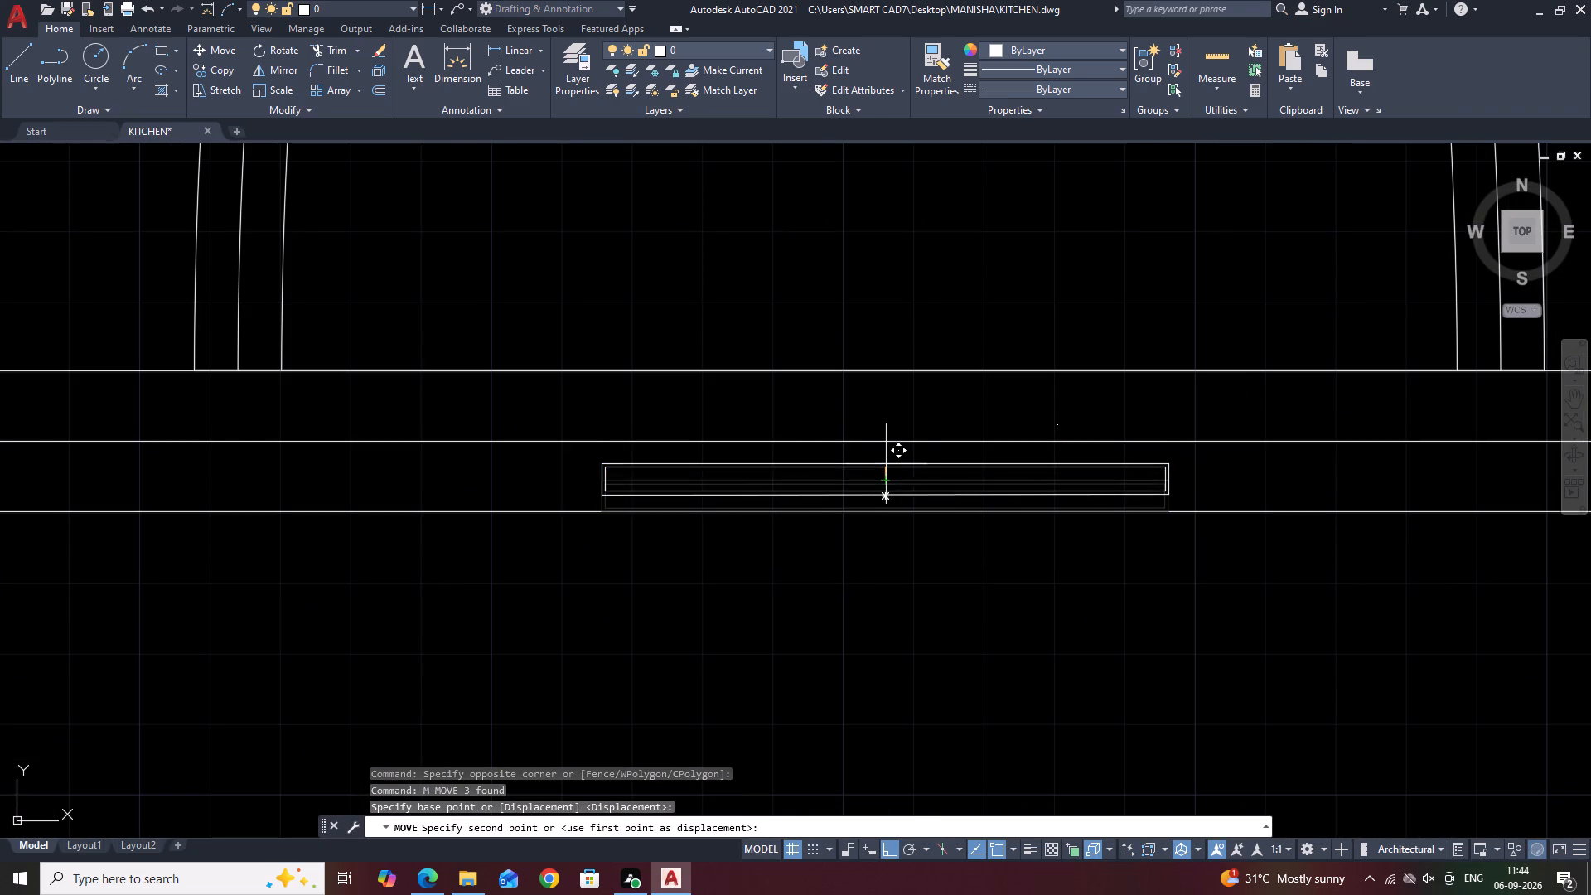
Erase the tiny stray mark above the small bar under the kettle.
drag(1006, 404, 1024, 409)
click(1118, 439)
key(Delete)
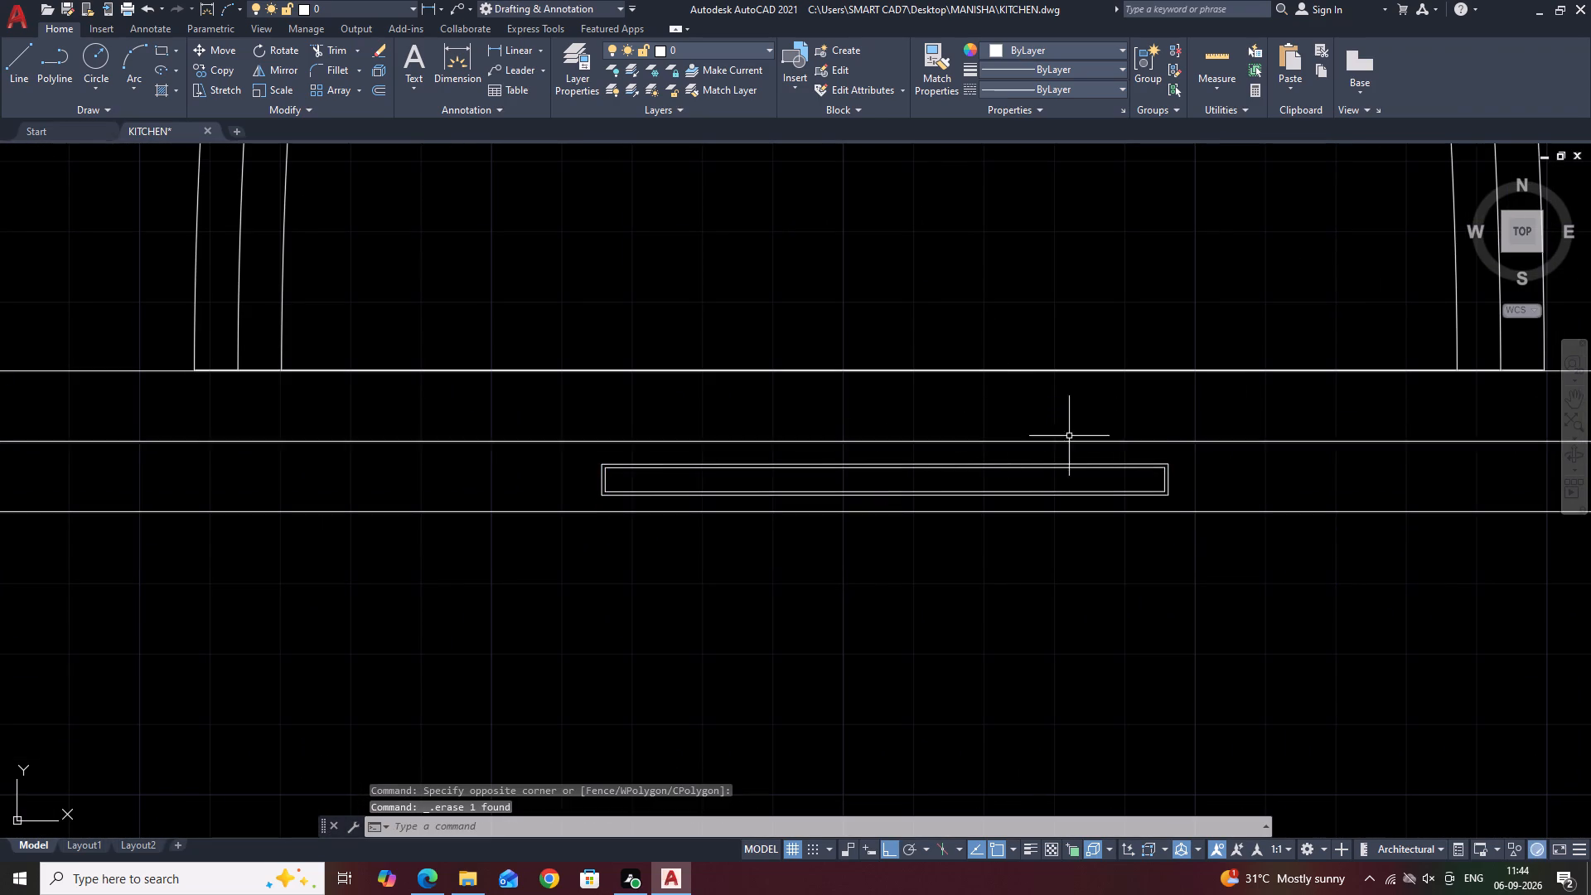
scroll(988, 404, down, 4)
scroll(977, 406, up, 2)
scroll(992, 433, down, 3)
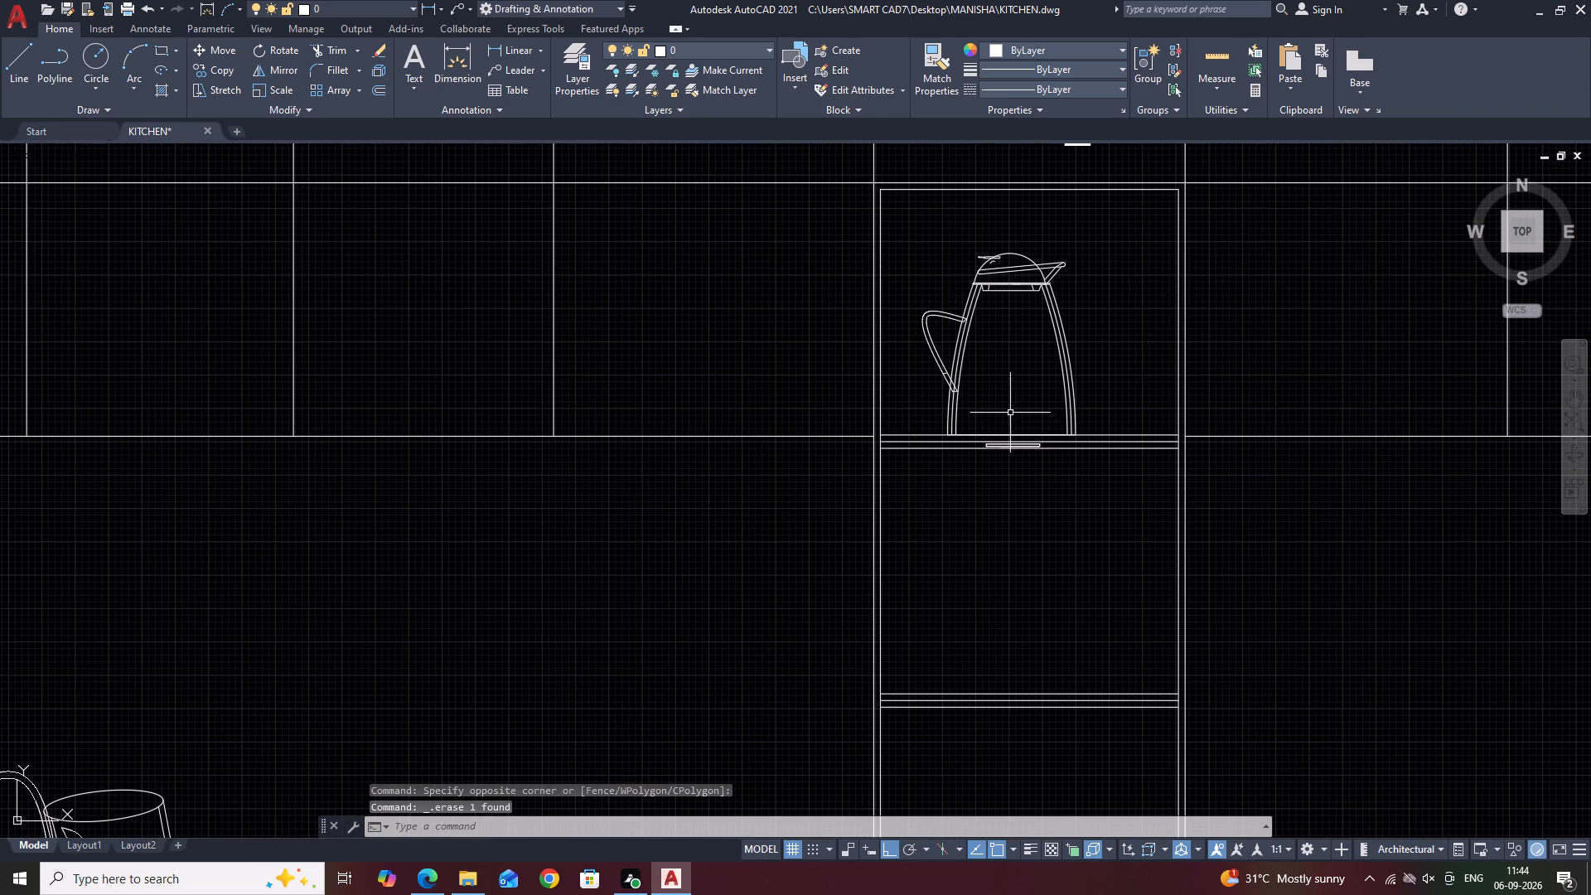
Move the kettle together with its small bar slightly right along the uppermost shelf's top line.
click(898, 207)
click(1100, 473)
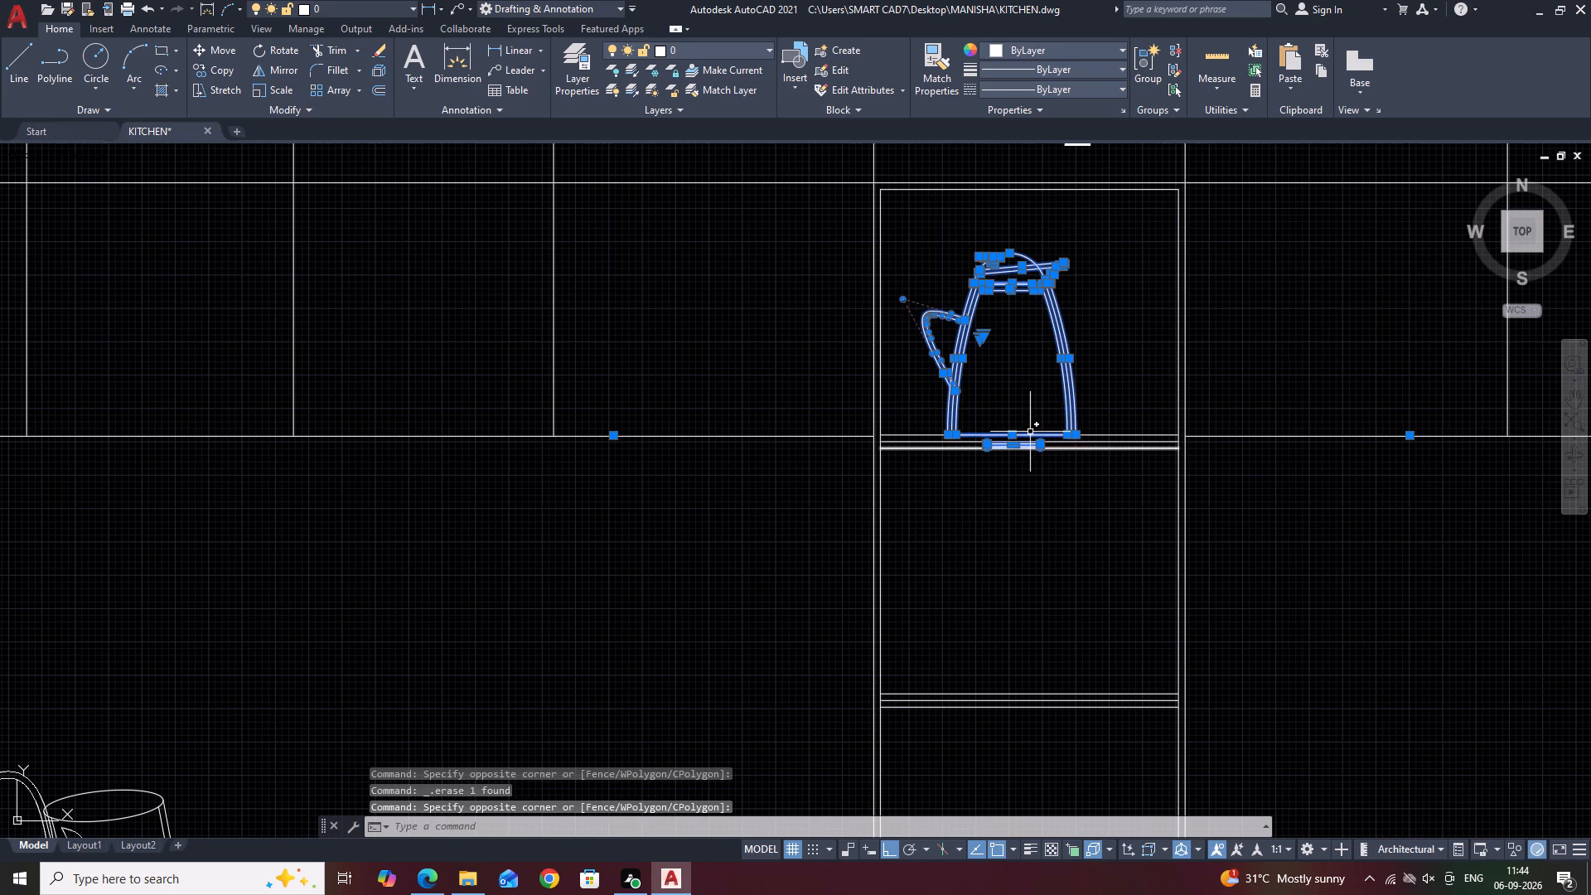
text(M)
key(space)
scroll(999, 454, up, 3)
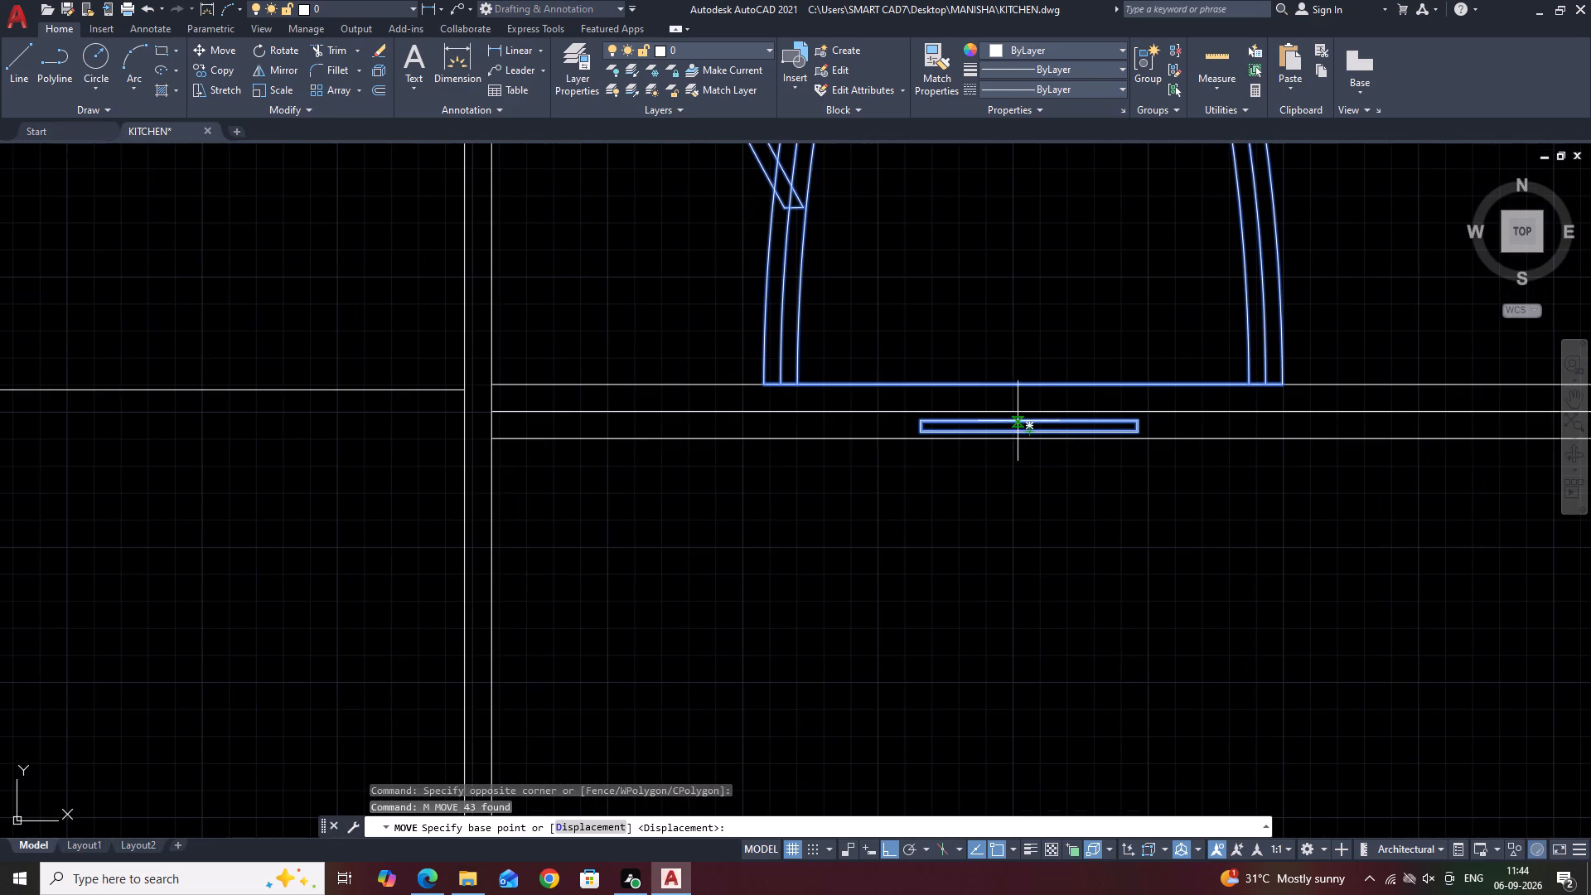
click(1021, 385)
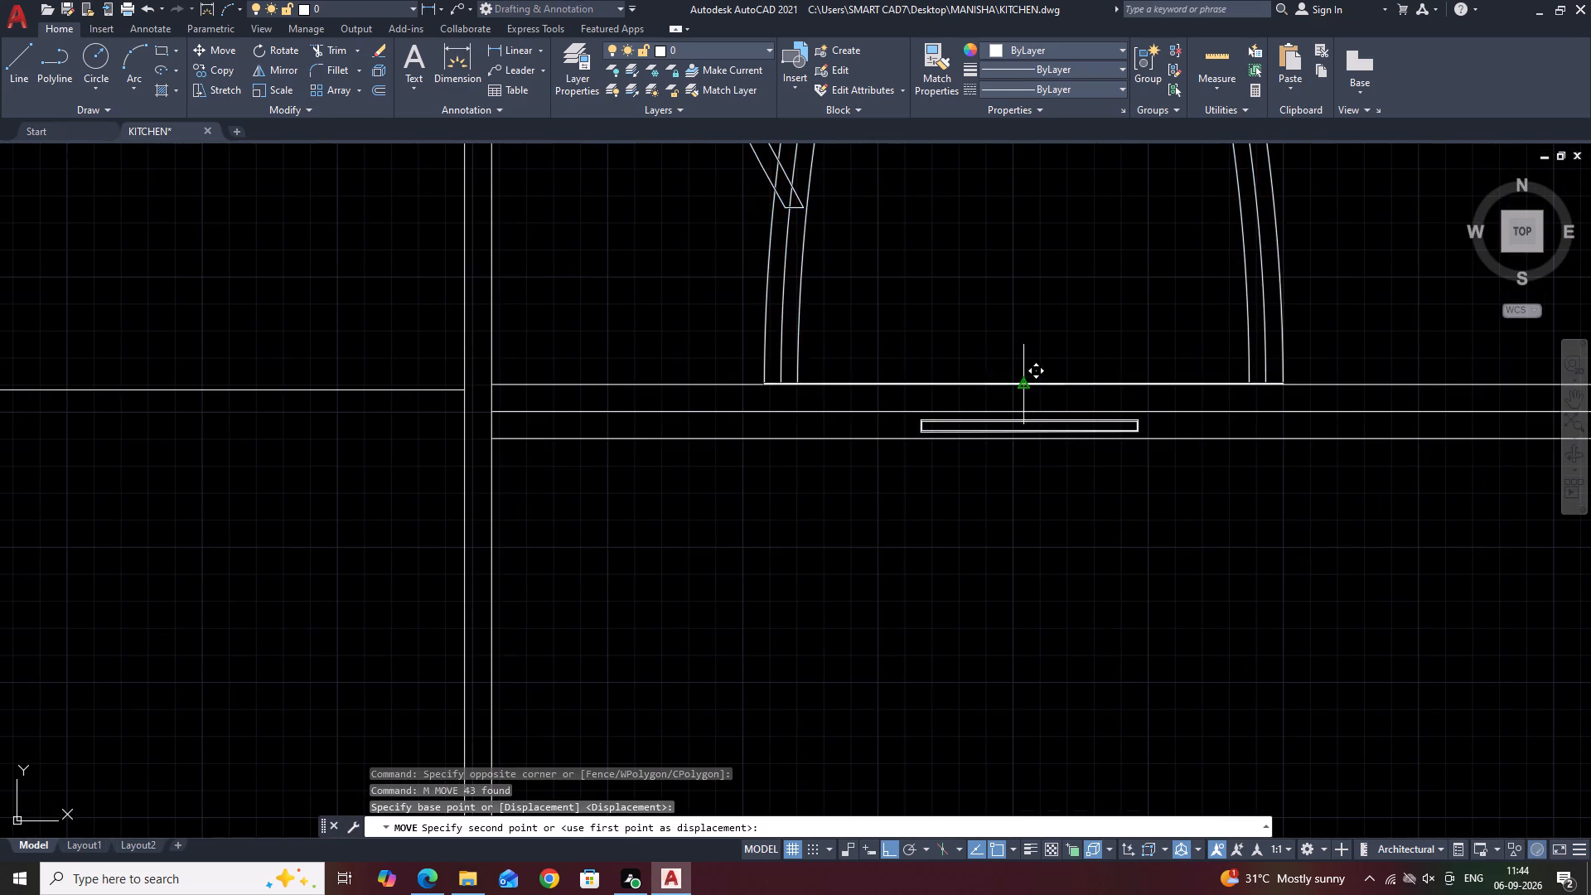
click(1095, 386)
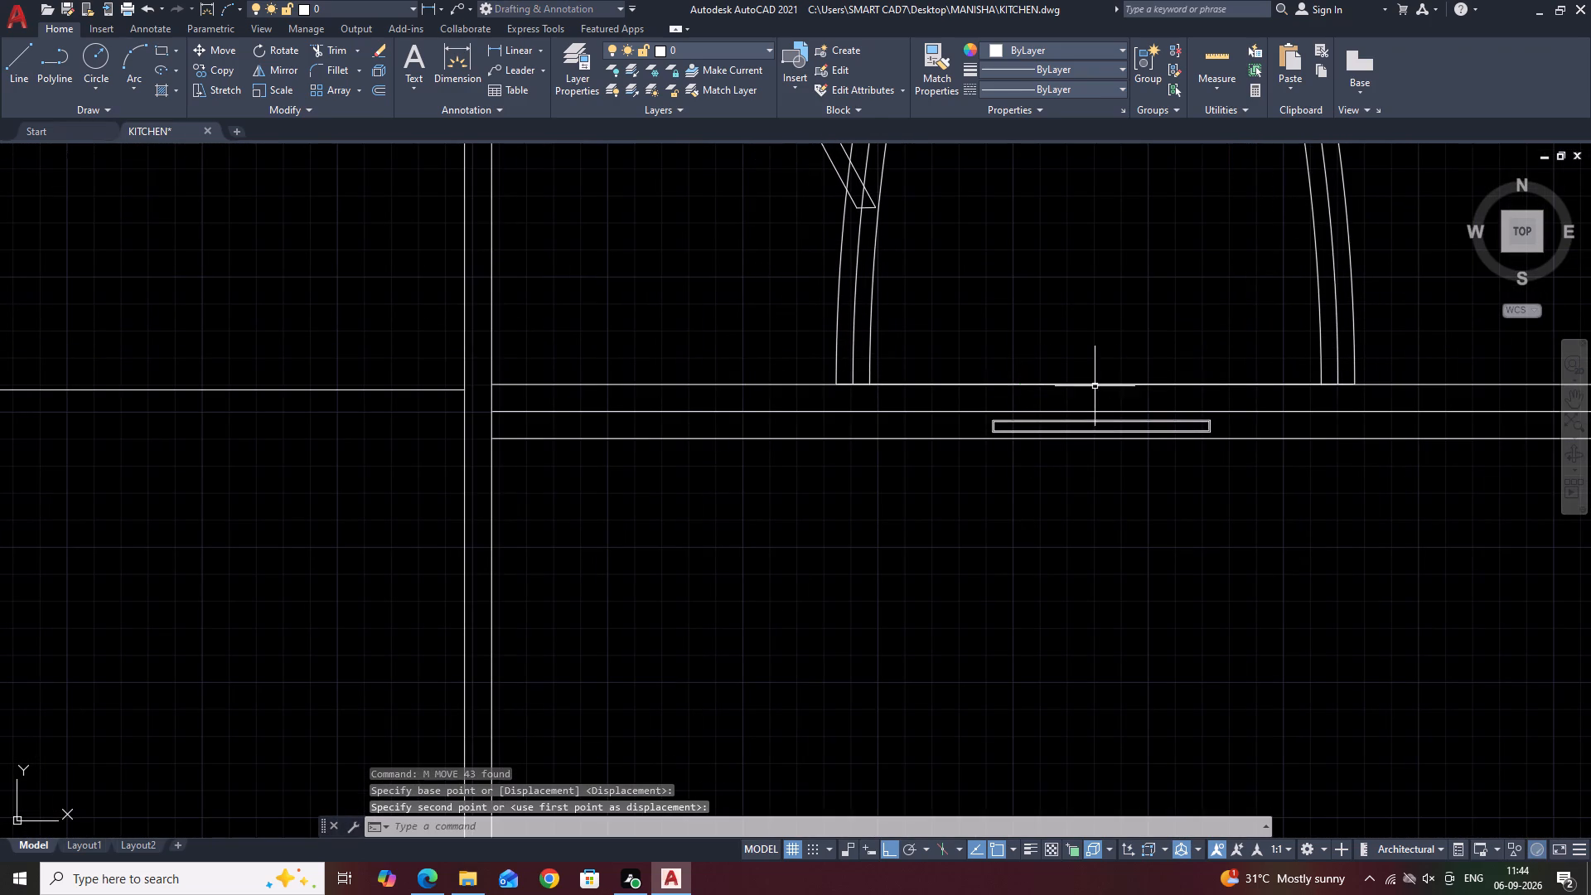
scroll(1176, 446, down, 3)
middle_drag(1308, 433, 931, 373)
scroll(747, 389, down, 3)
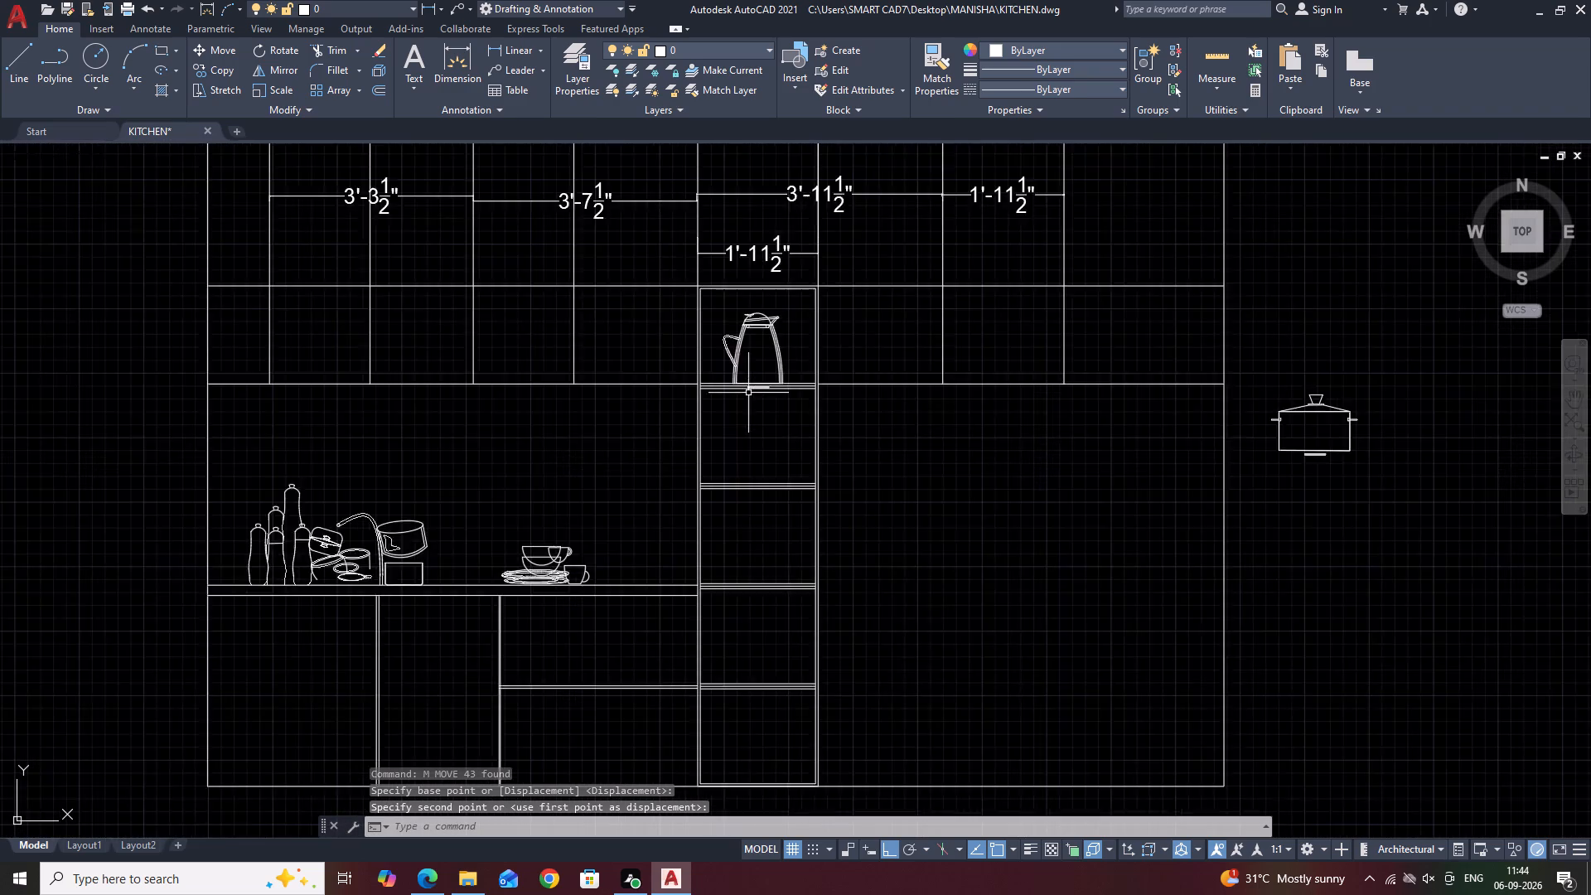
Move the lidded cooking pot and its small bar from beside the elevation onto the tall unit's second shelf from the top.
scroll(1043, 385, up, 3)
click(1060, 317)
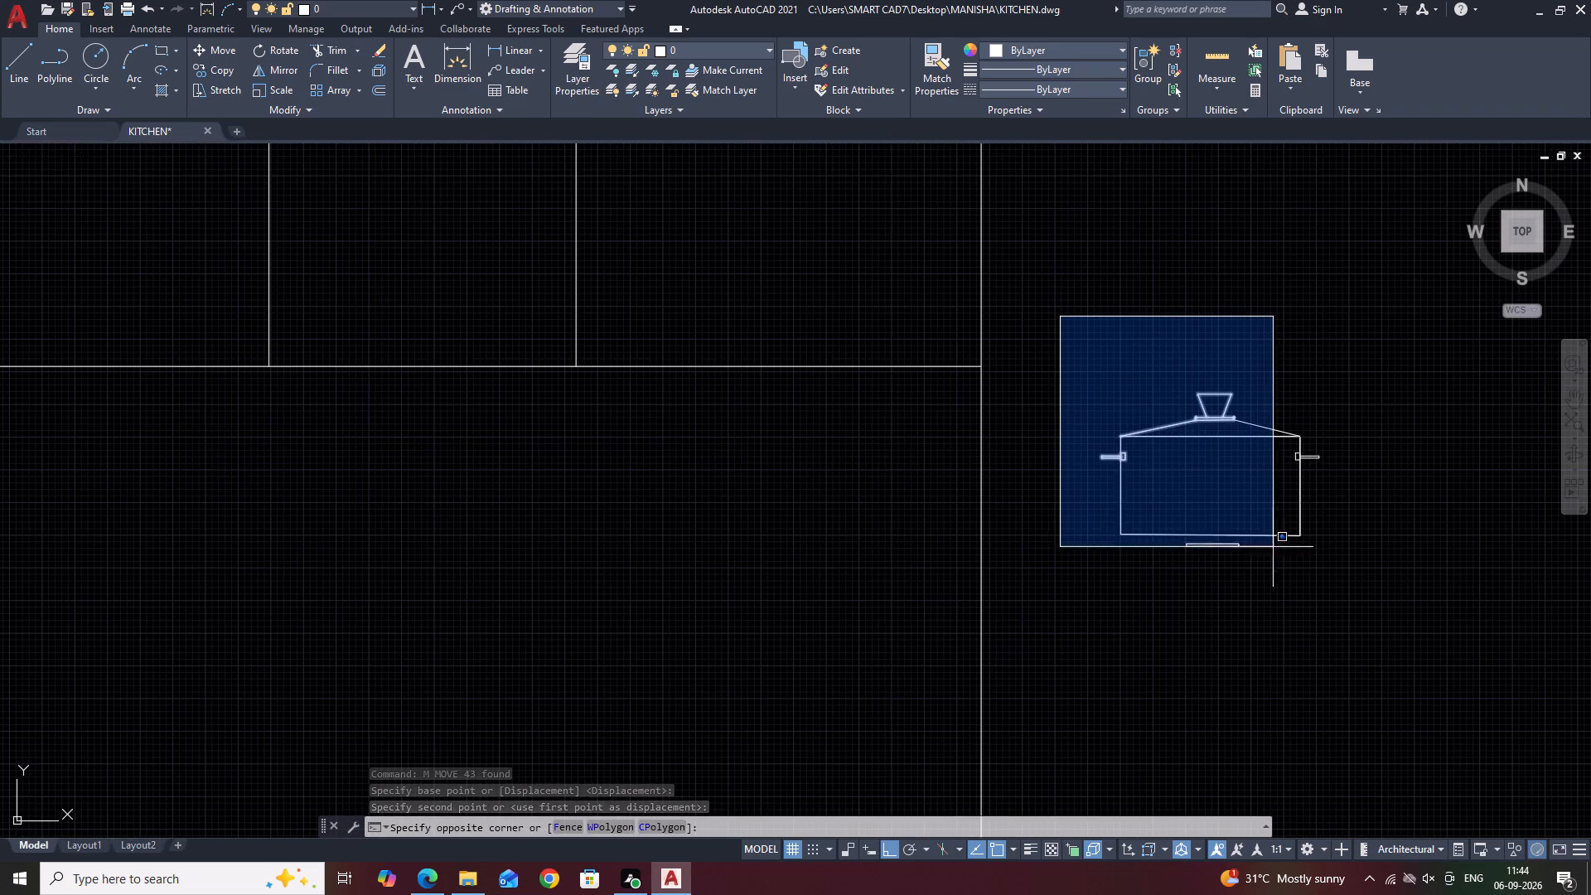
click(1327, 588)
key(m)
key(space)
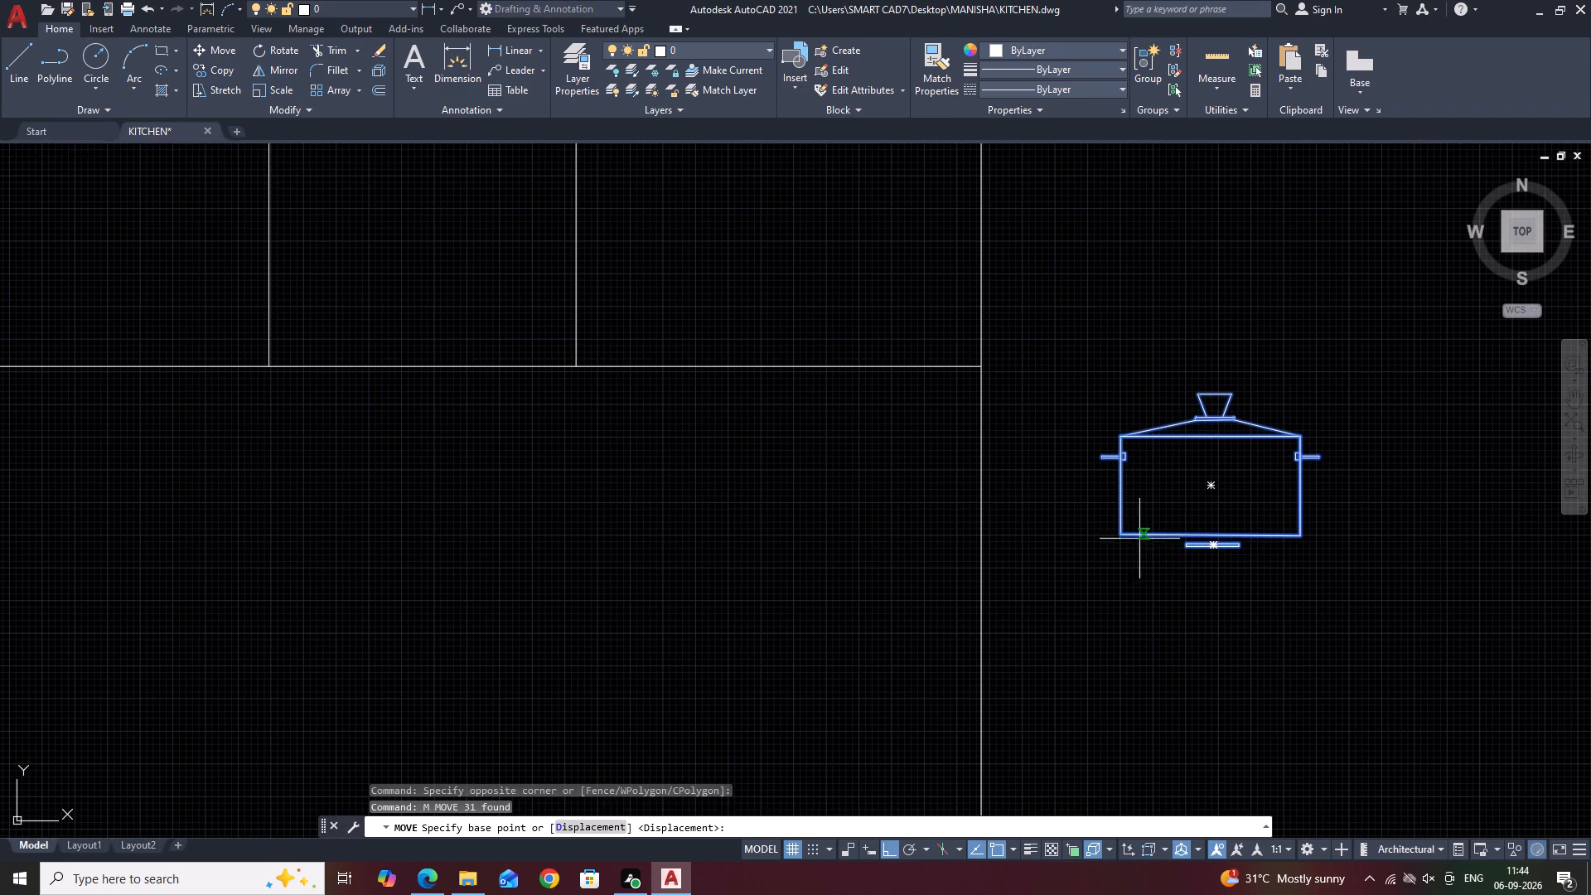
scroll(1268, 555, up, 2)
scroll(883, 514, up, 5)
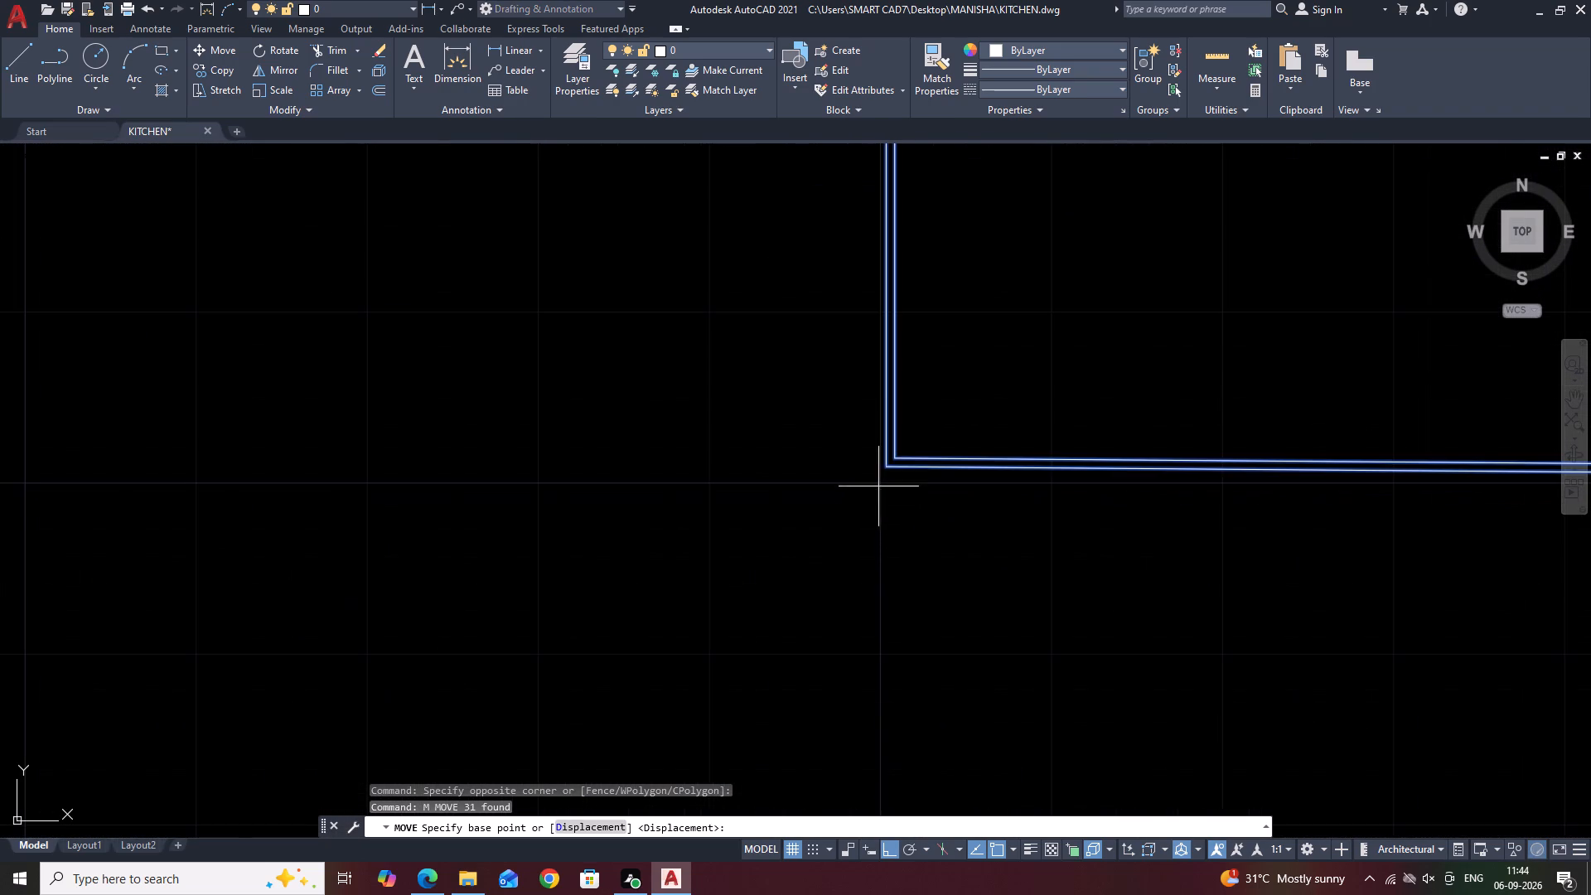
click(885, 472)
scroll(890, 470, down, 10)
scroll(788, 507, down, 1)
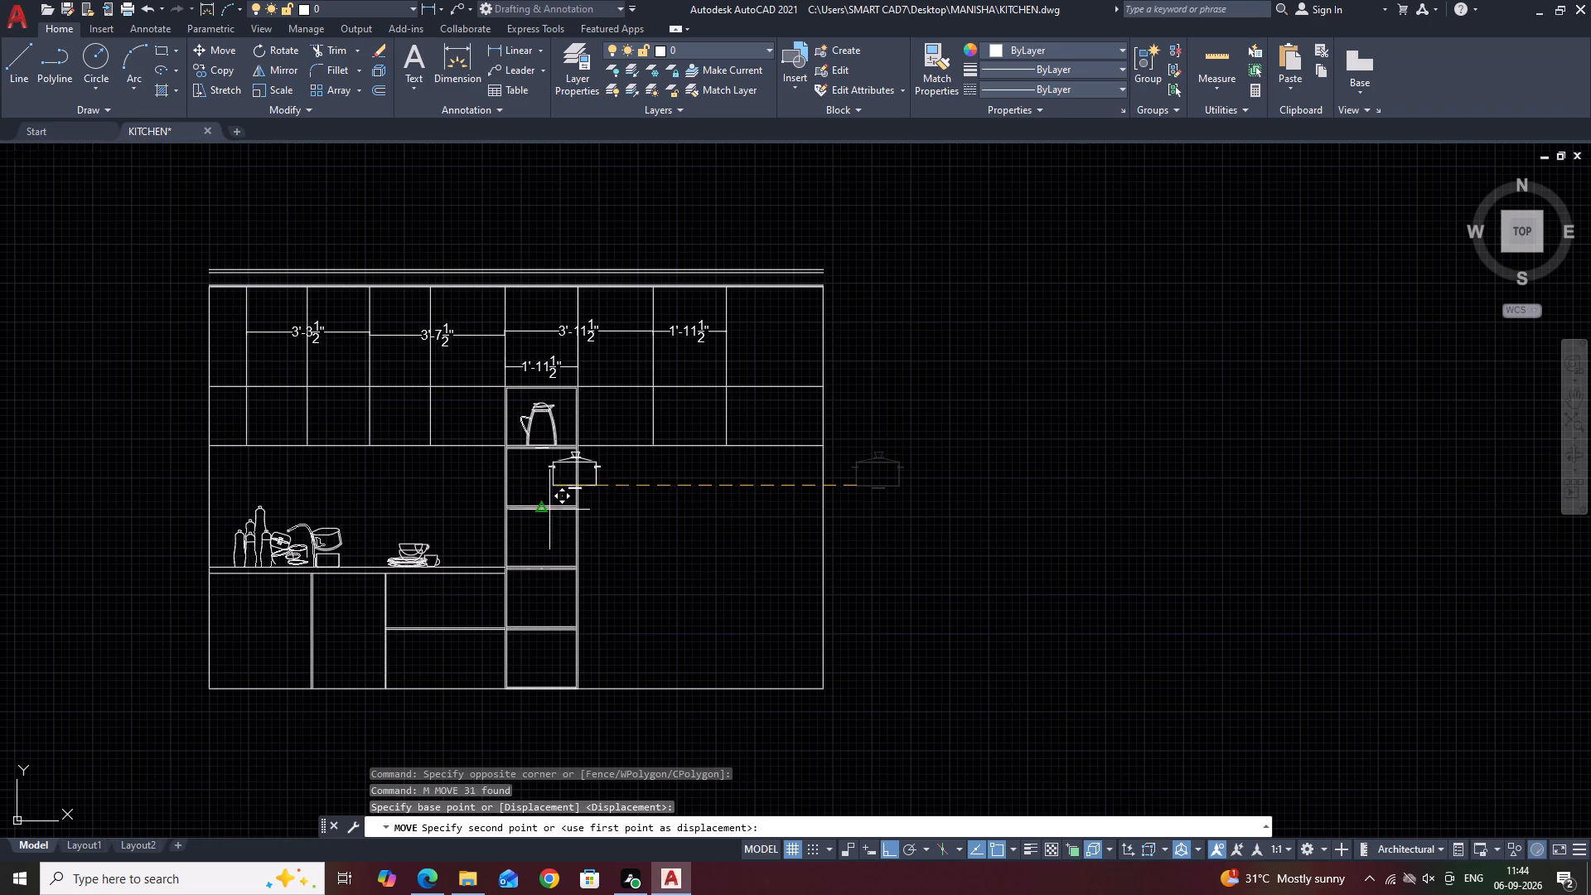
scroll(525, 501, up, 5)
click(523, 515)
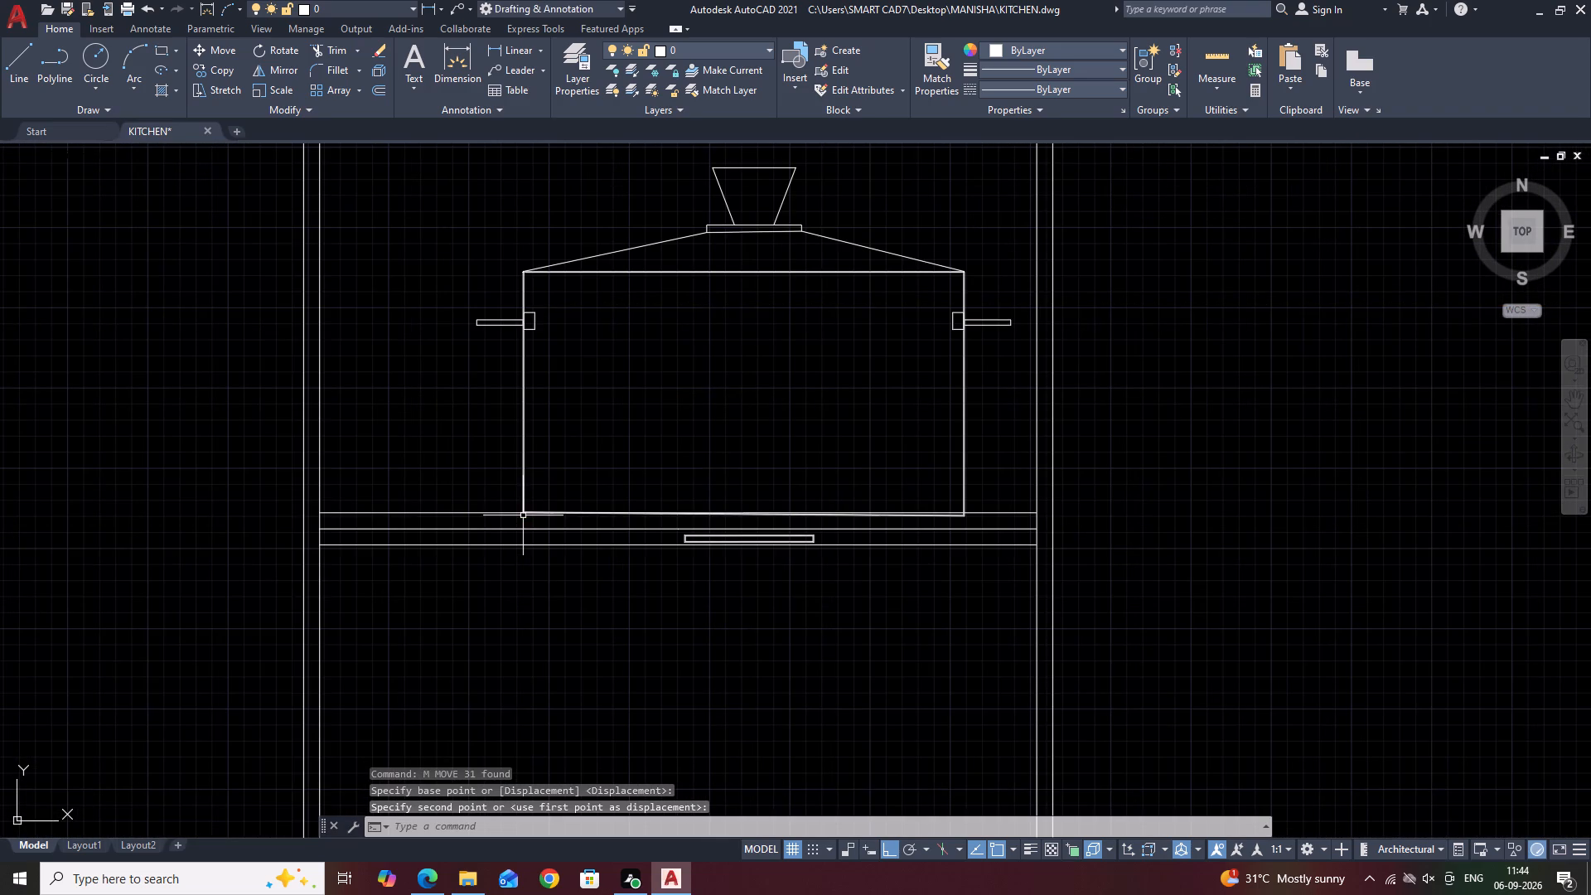
Move the pot alone, without the small bar, slightly left along the shelf's top line to centre it in the bay.
scroll(766, 547, down, 1)
middle_drag(876, 552, 953, 478)
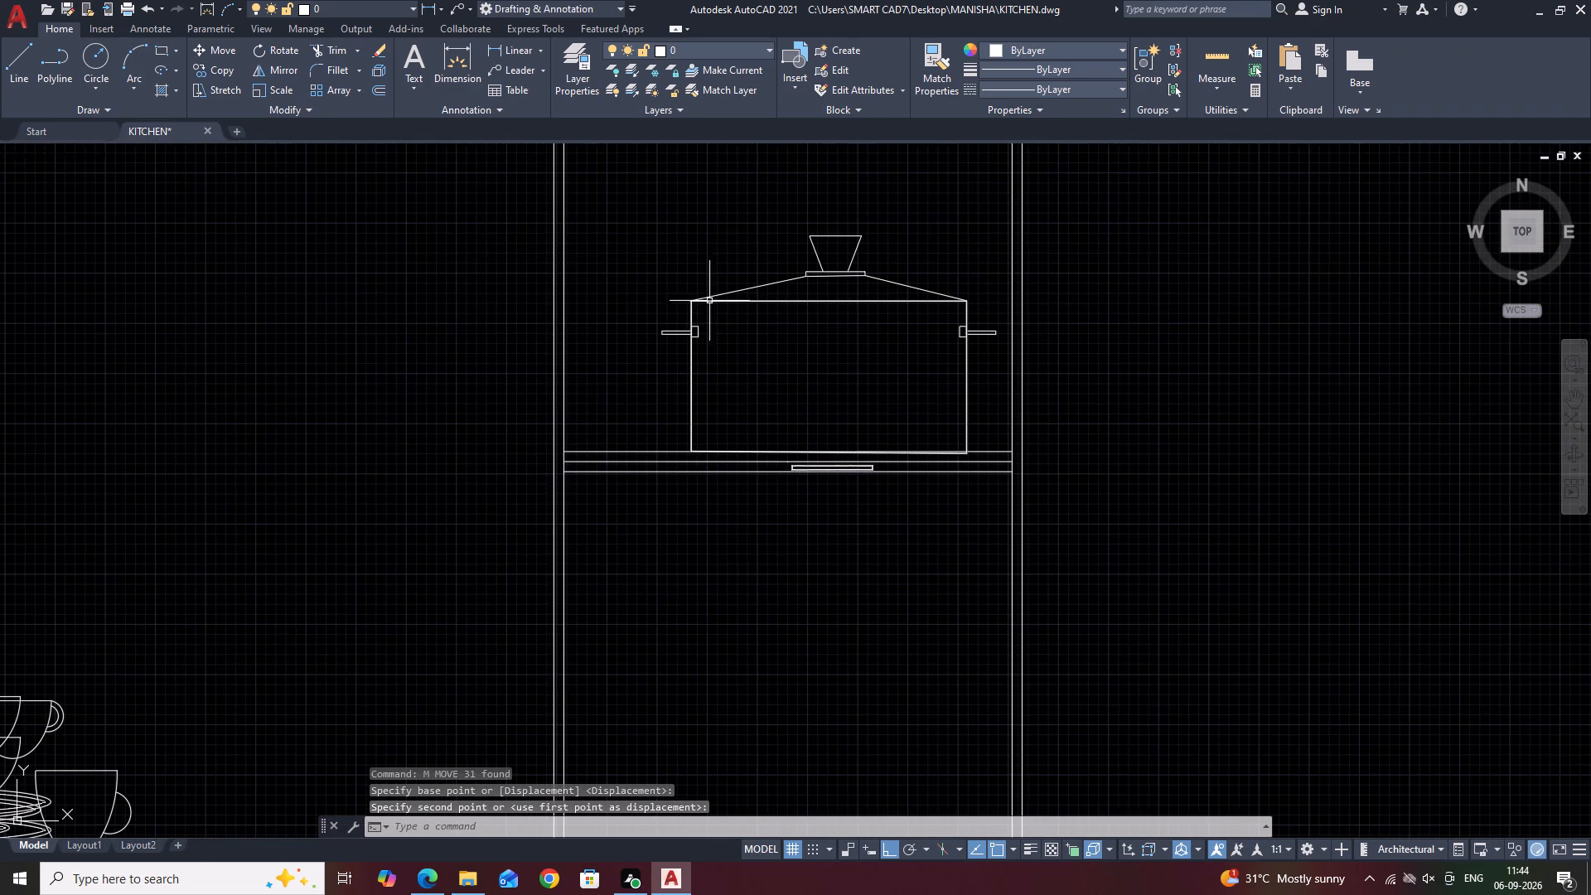
drag(630, 203, 646, 219)
scroll(996, 463, up, 1)
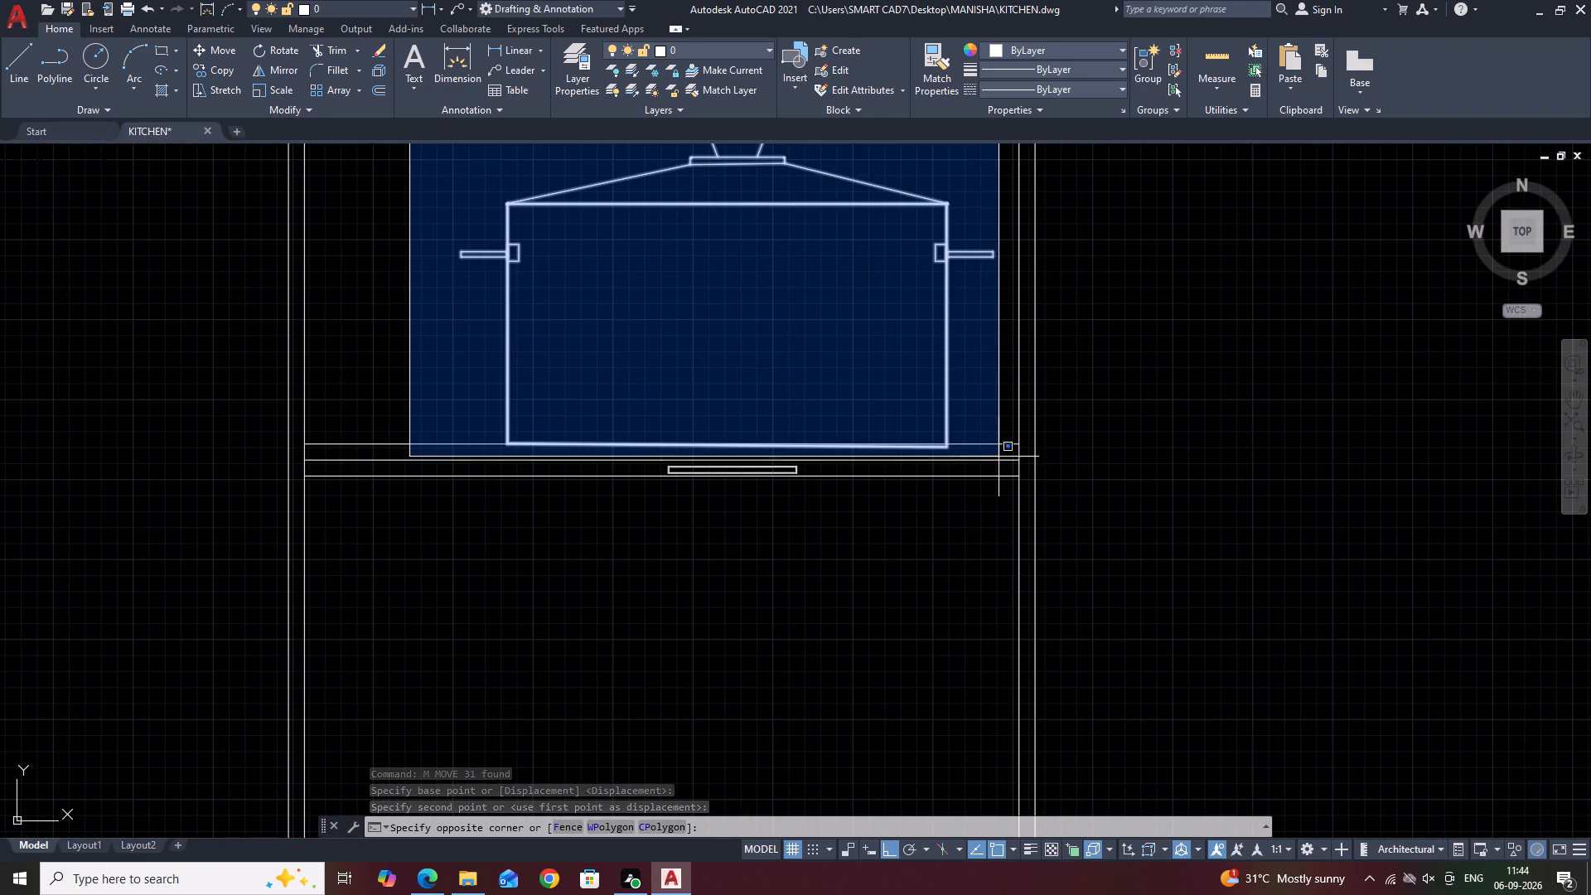
click(999, 453)
middle_drag(786, 452, 787, 453)
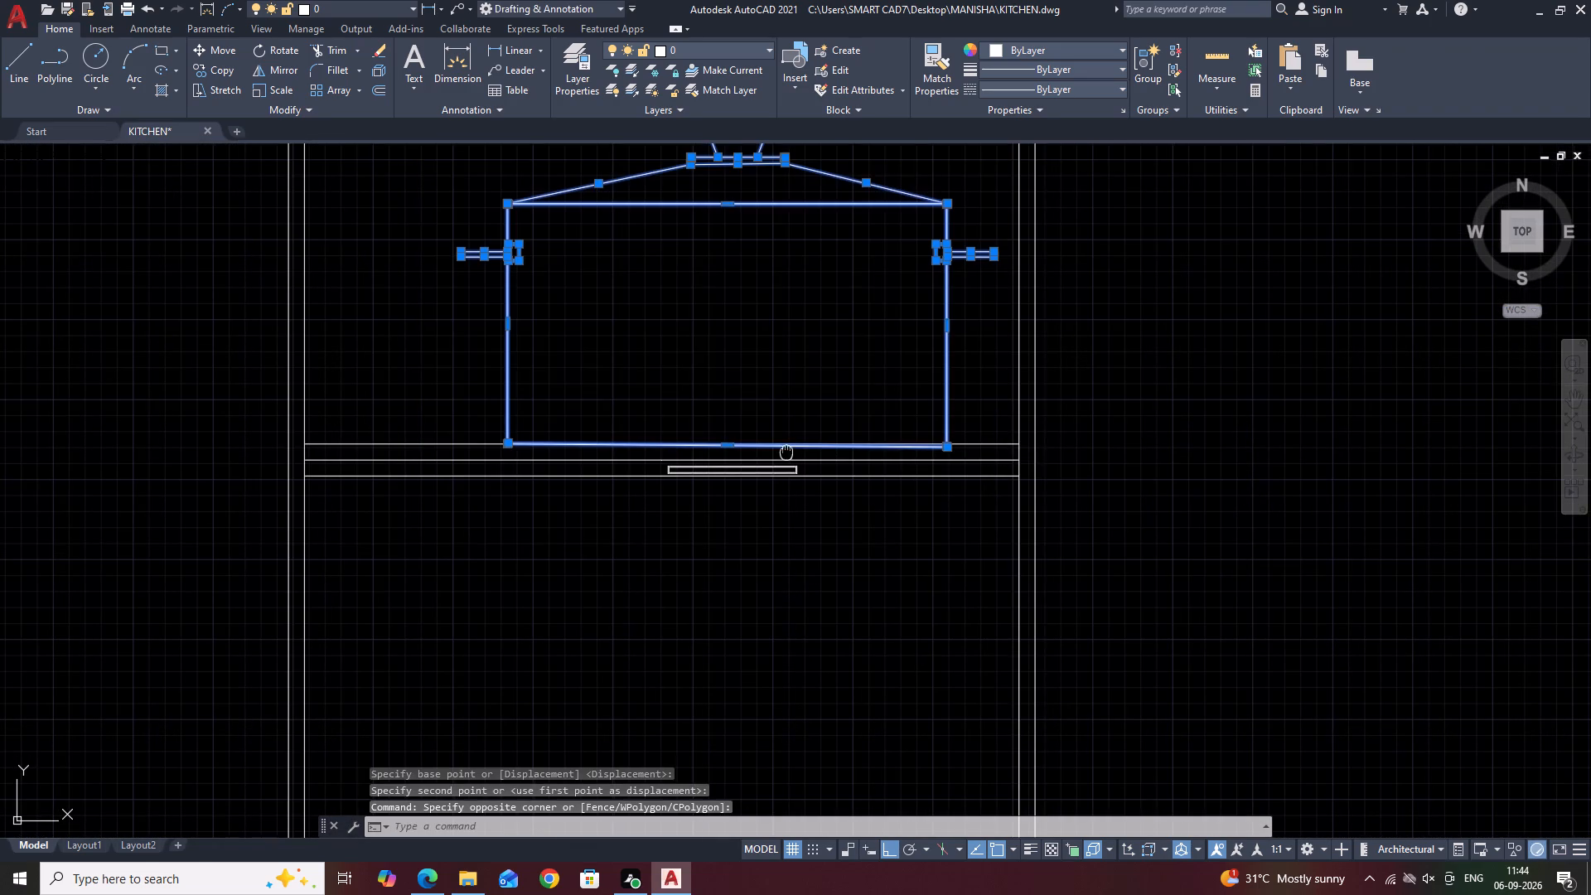
middle_drag(787, 453, 990, 425)
scroll(1191, 434, up, 3)
middle_drag(767, 446, 1185, 449)
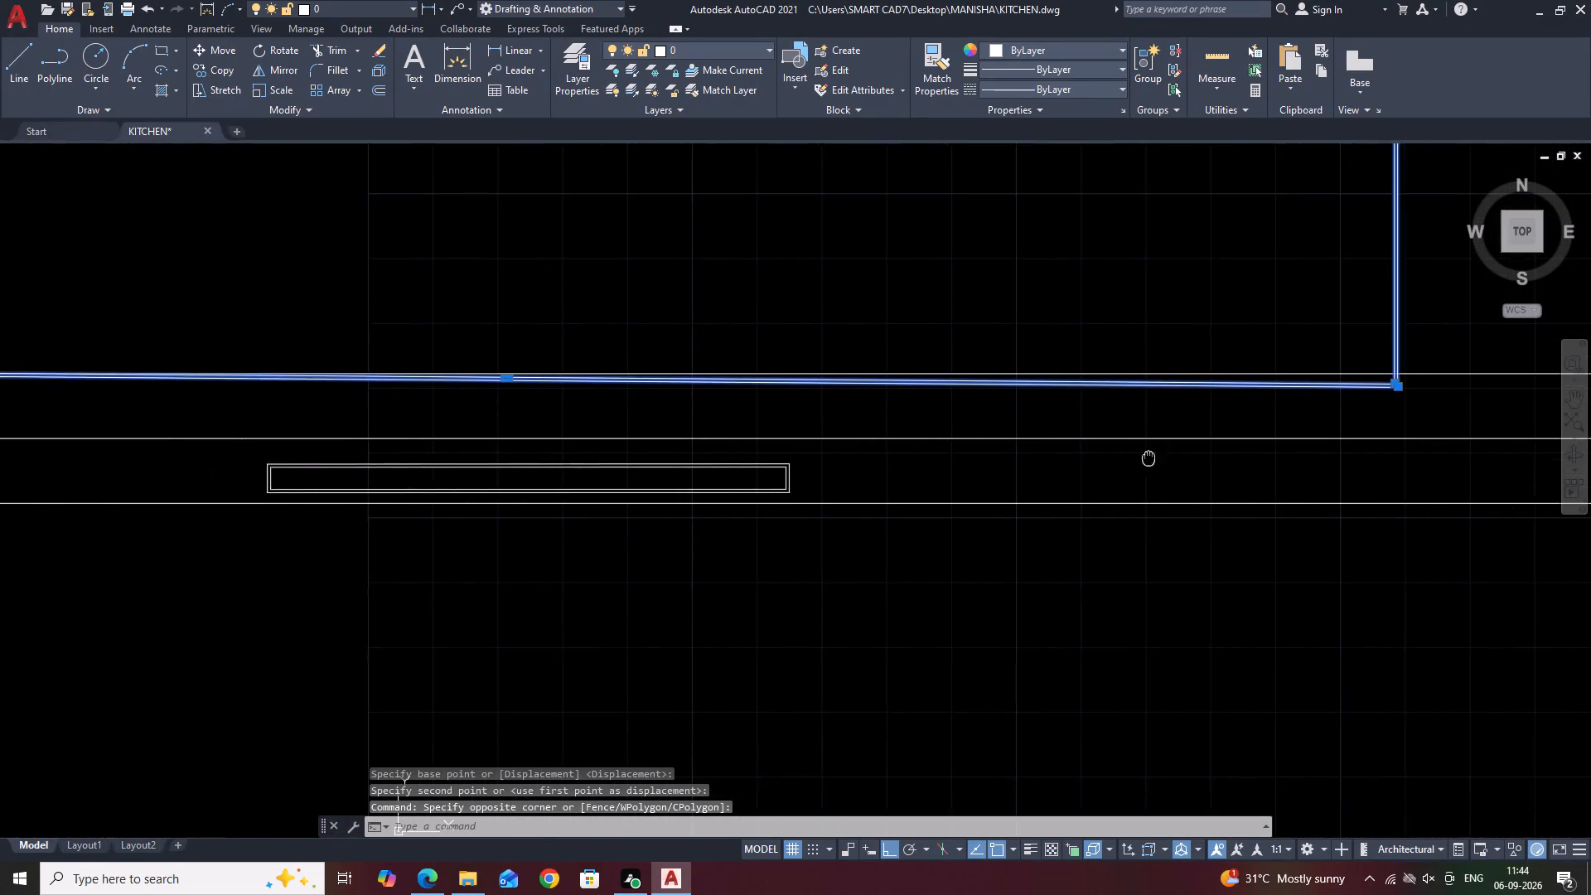
middle_drag(1185, 449, 1259, 425)
scroll(934, 424, down, 2)
middle_drag(604, 370, 721, 407)
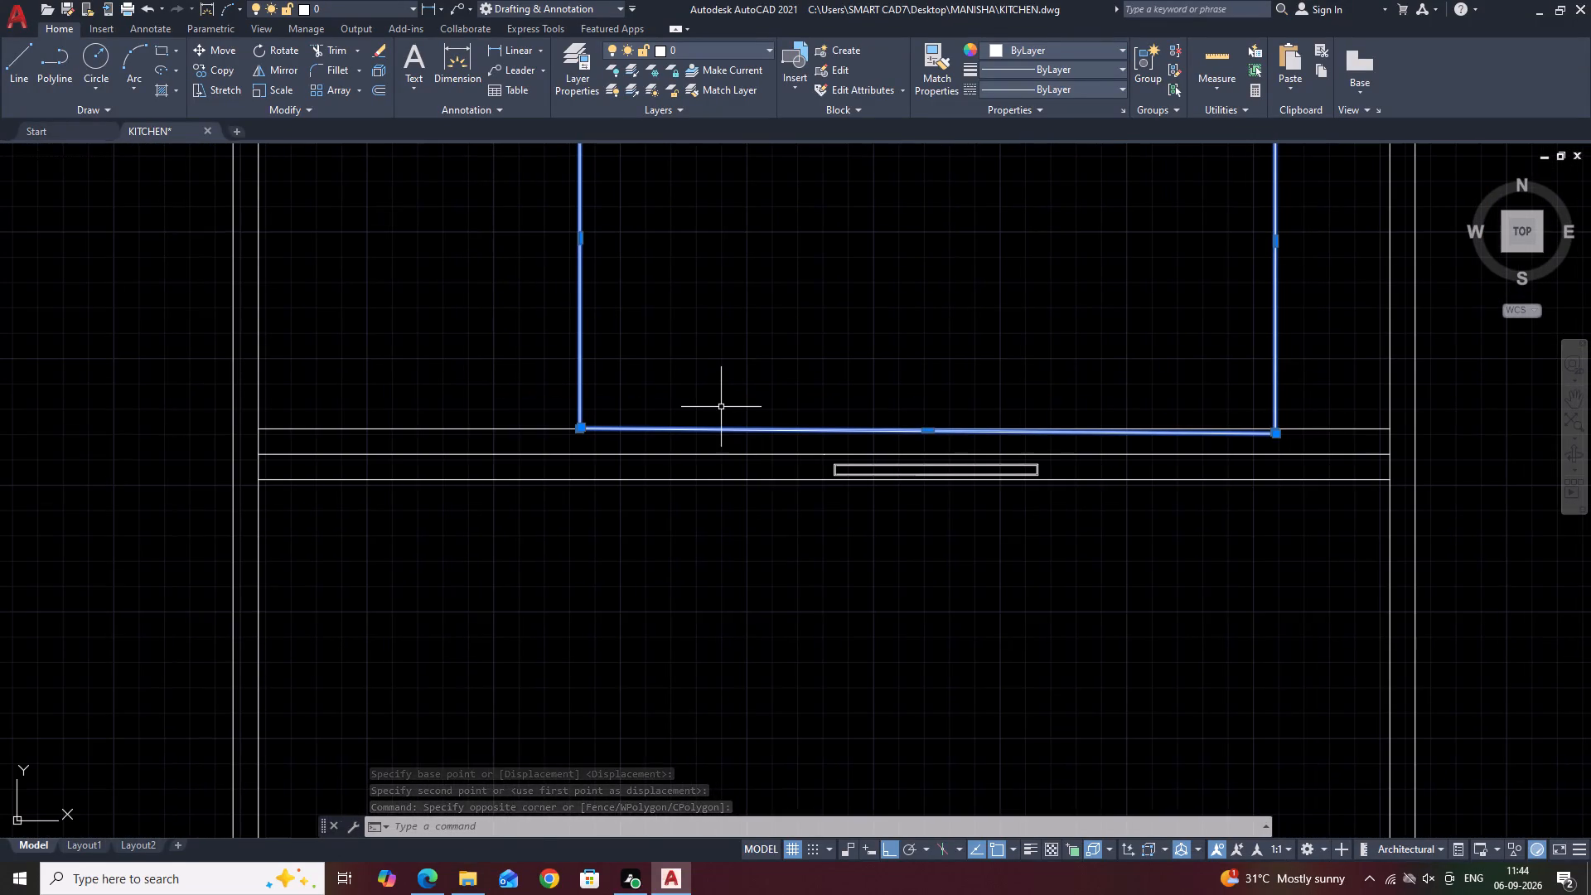
key(m)
key(space)
scroll(578, 424, up, 5)
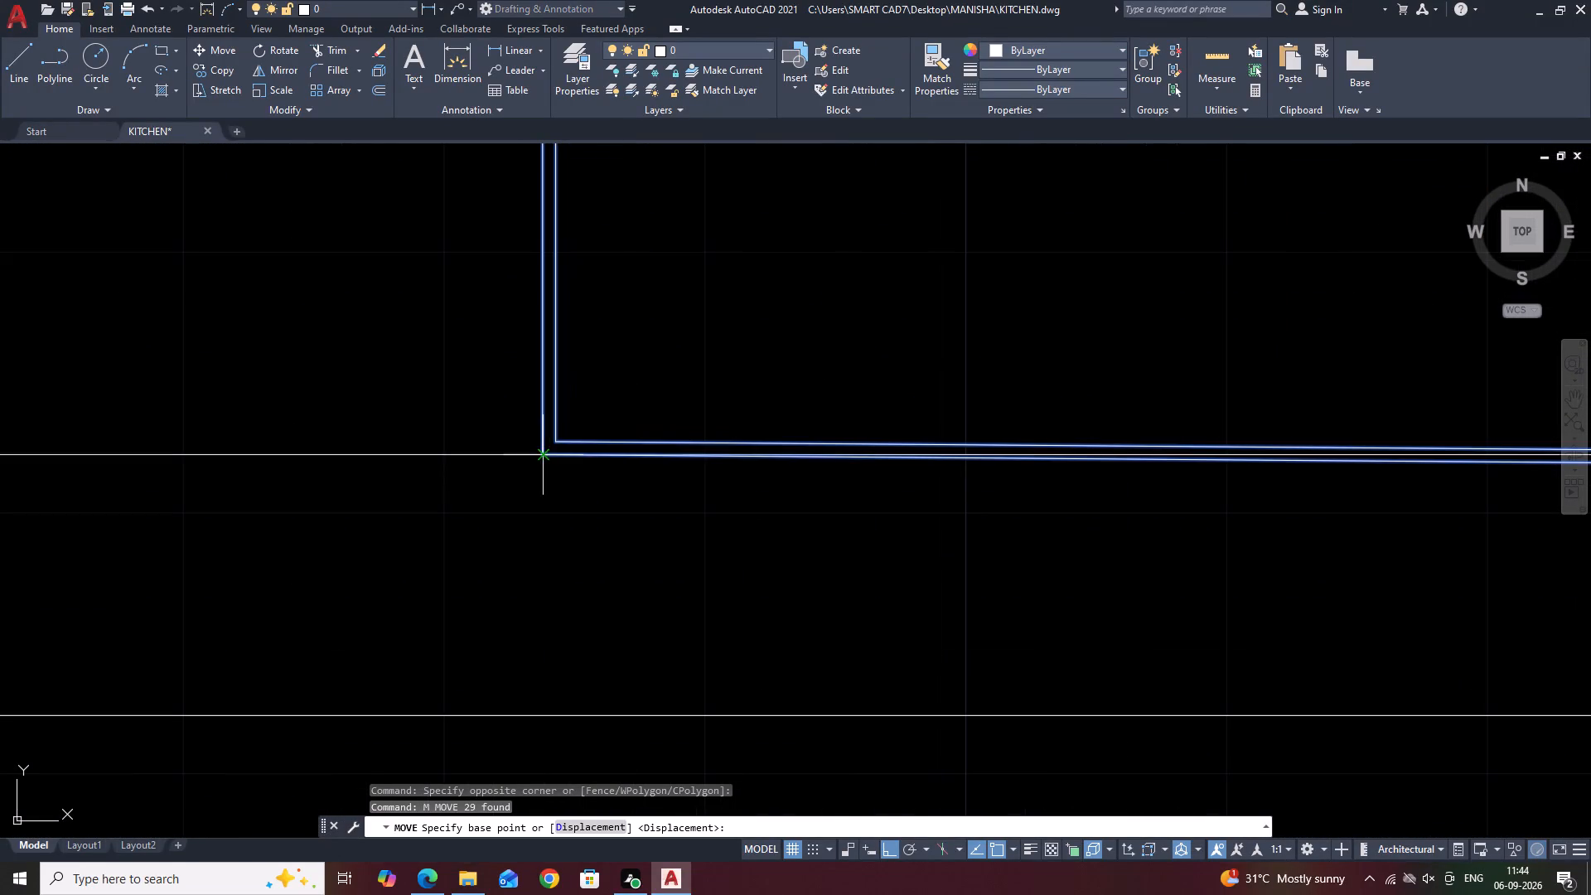
click(541, 456)
click(433, 458)
scroll(354, 458, down, 4)
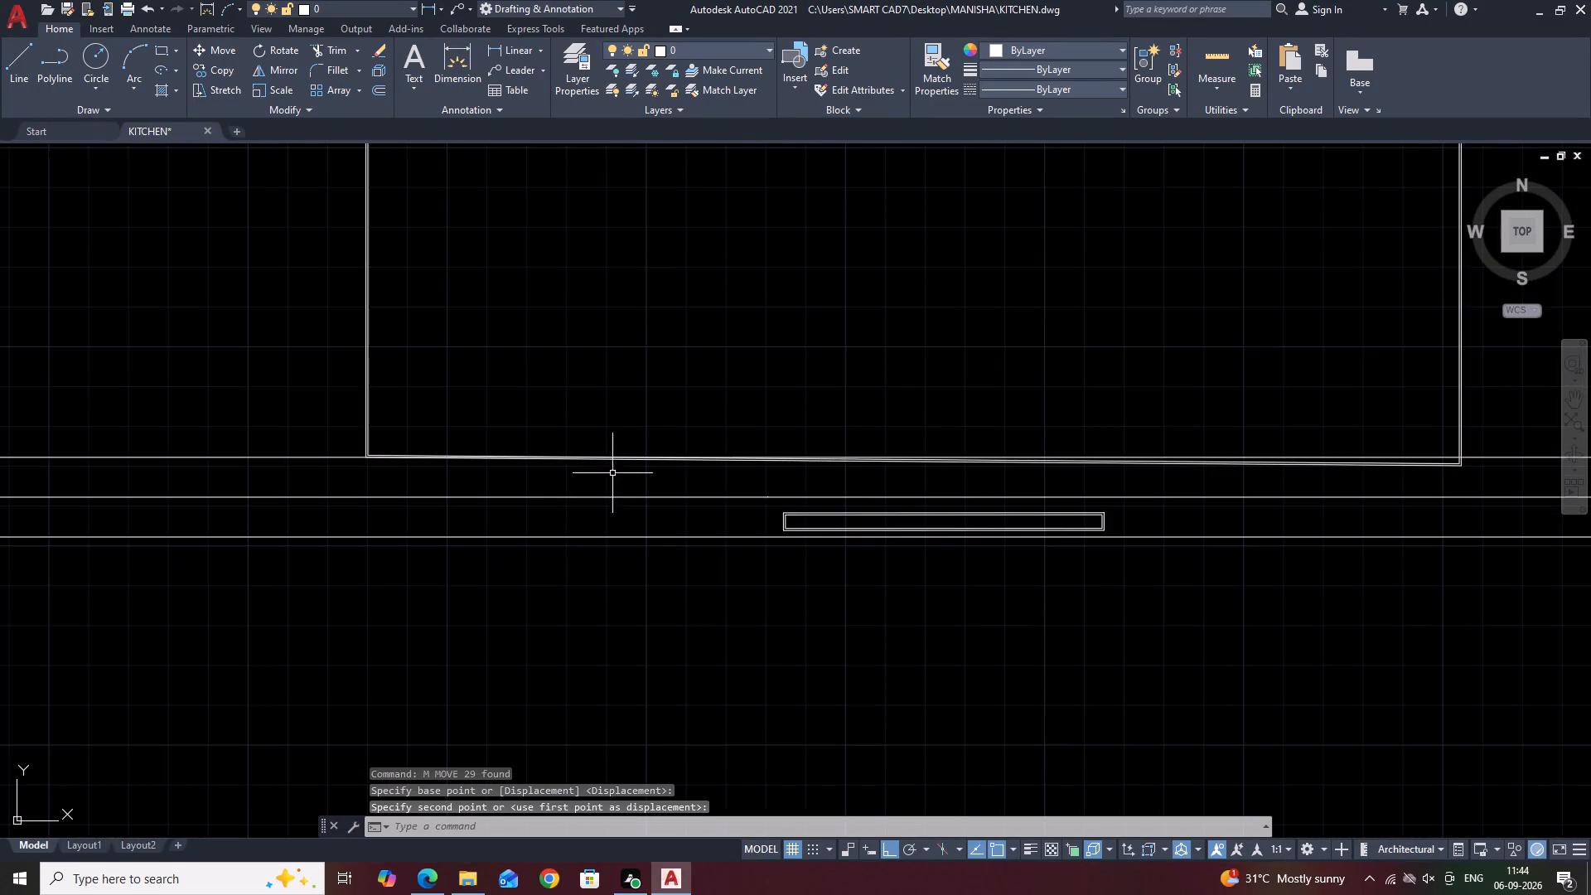
Stretch the inner and outer bottom-right corners of the pot's outline up to level its sloping base with the shelf line.
middle_drag(1114, 429, 795, 500)
scroll(1173, 535, up, 2)
middle_drag(1149, 529, 1153, 554)
scroll(1069, 607, up, 3)
drag(1148, 549, 1144, 540)
click(1081, 461)
middle_drag(1147, 541, 1089, 609)
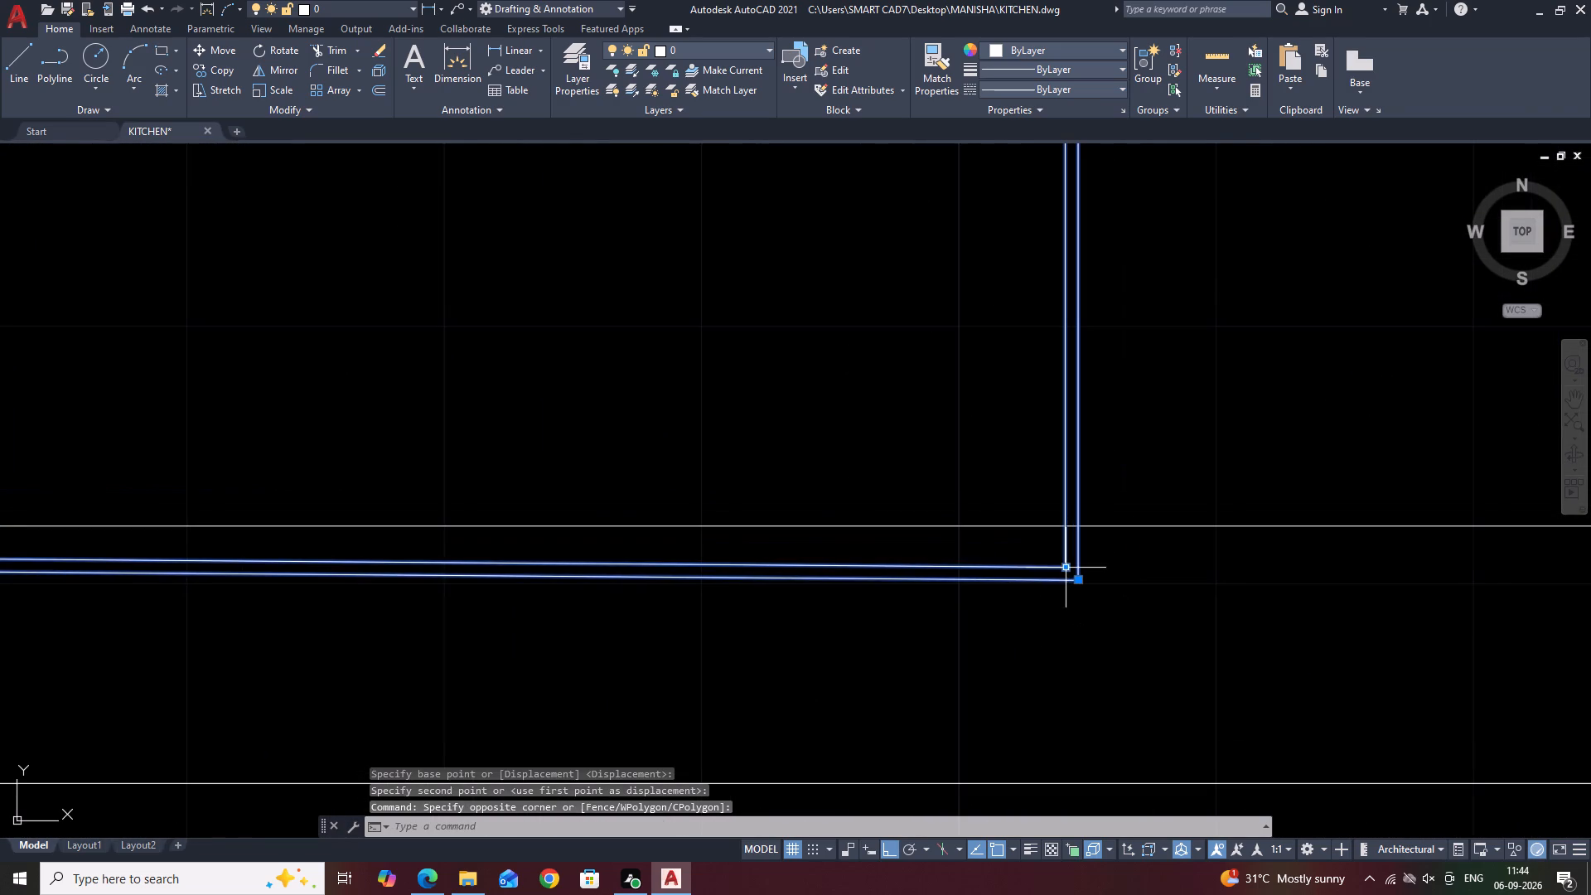
click(1064, 571)
click(1061, 530)
click(1081, 584)
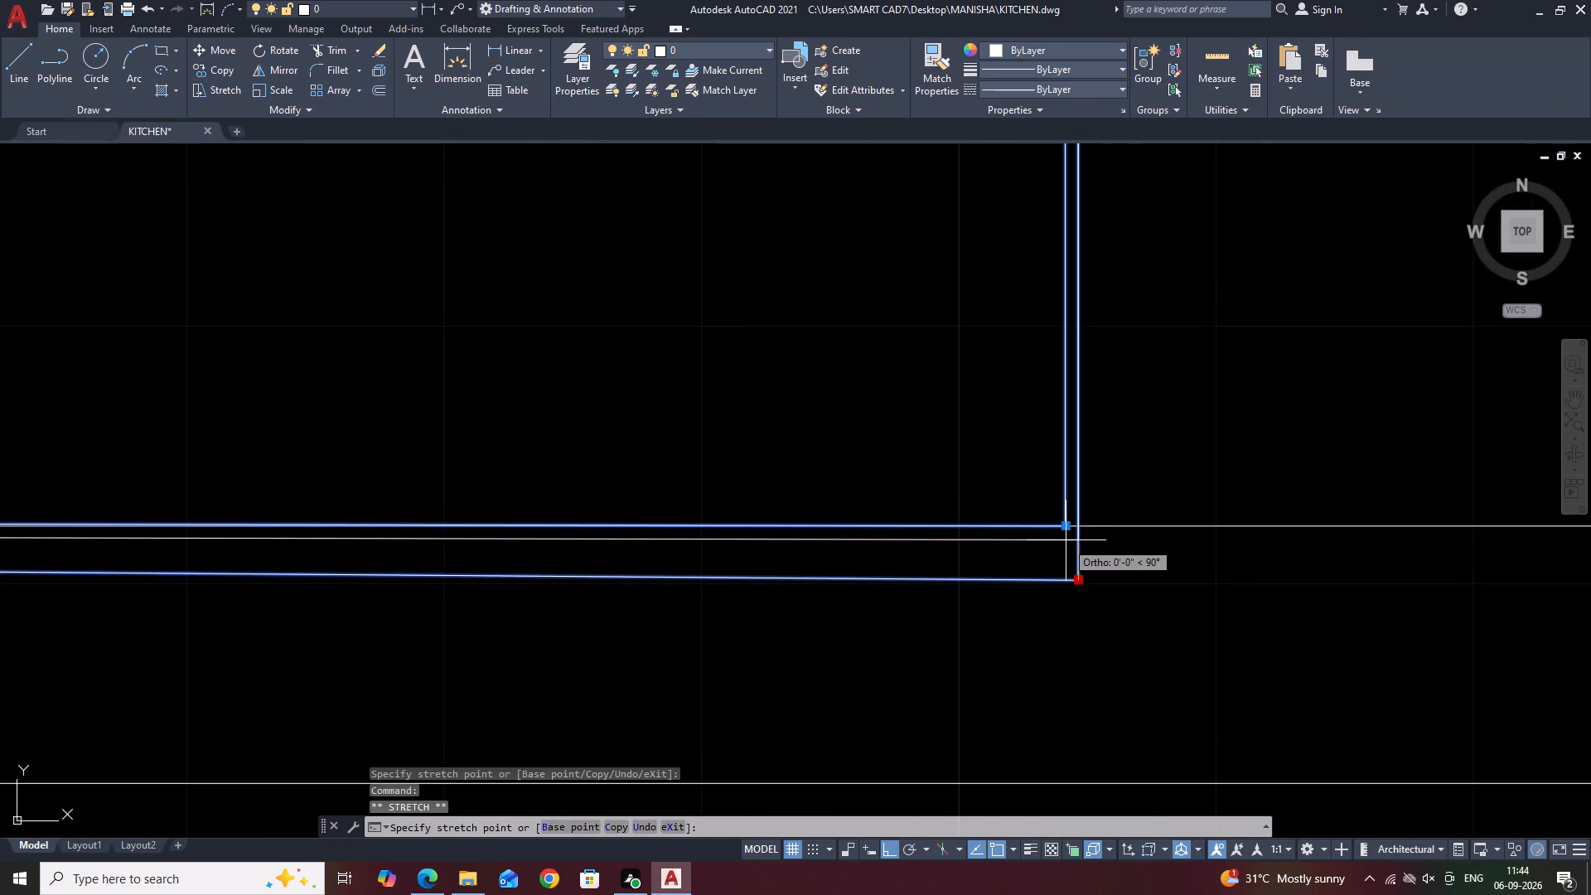
click(1066, 540)
key(Escape)
scroll(1027, 532, down, 6)
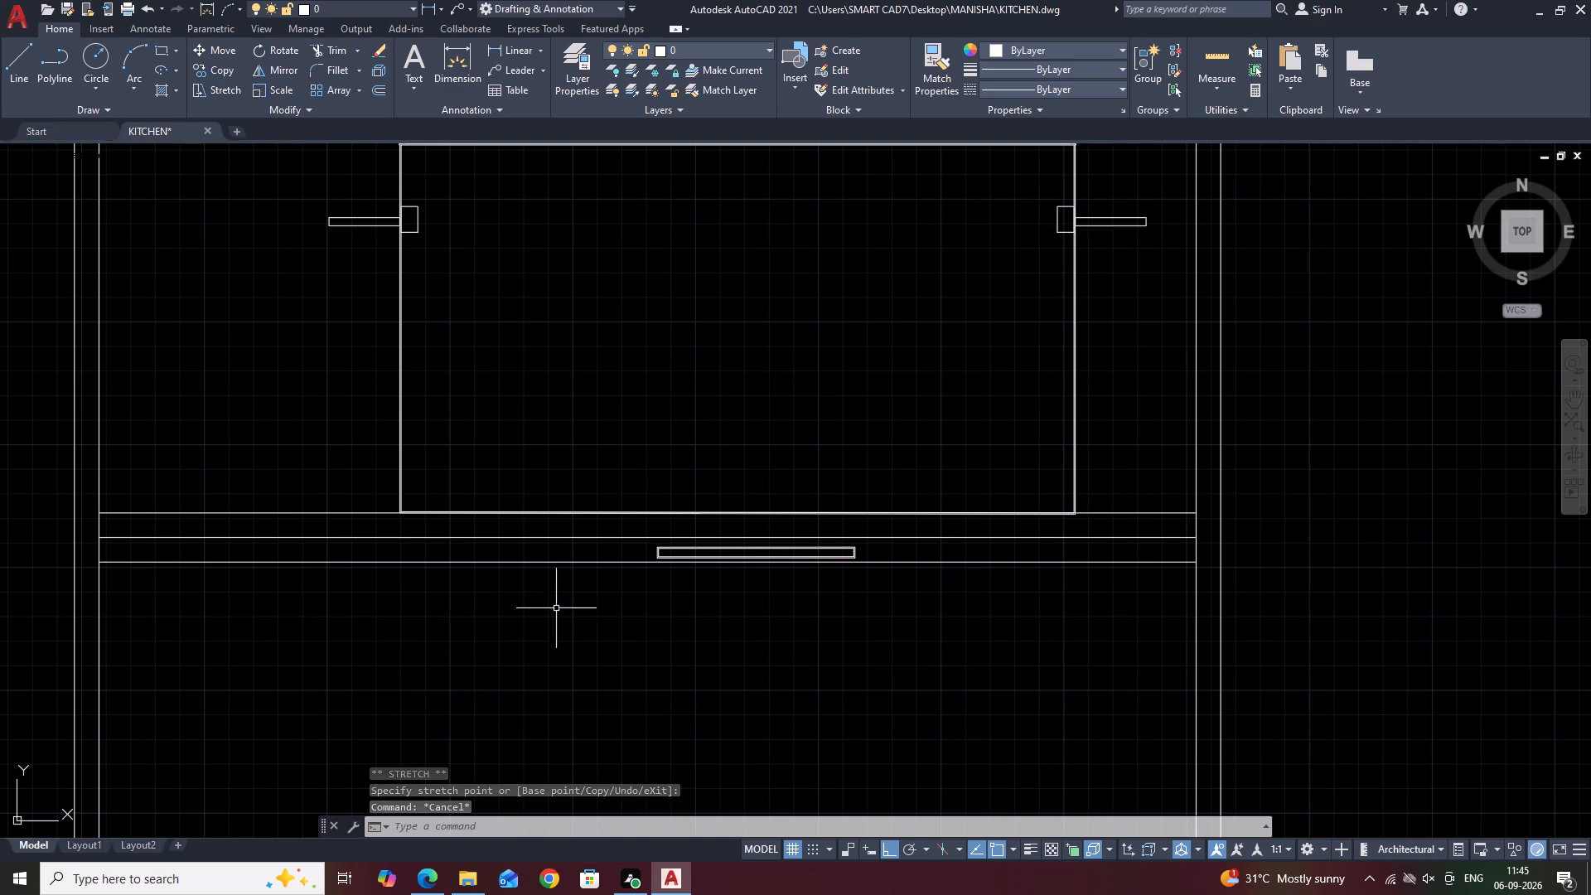
Move the small bar under the pot slightly upward between the shelf's two lower lines.
scroll(623, 538, up, 2)
drag(646, 497, 656, 519)
click(1297, 653)
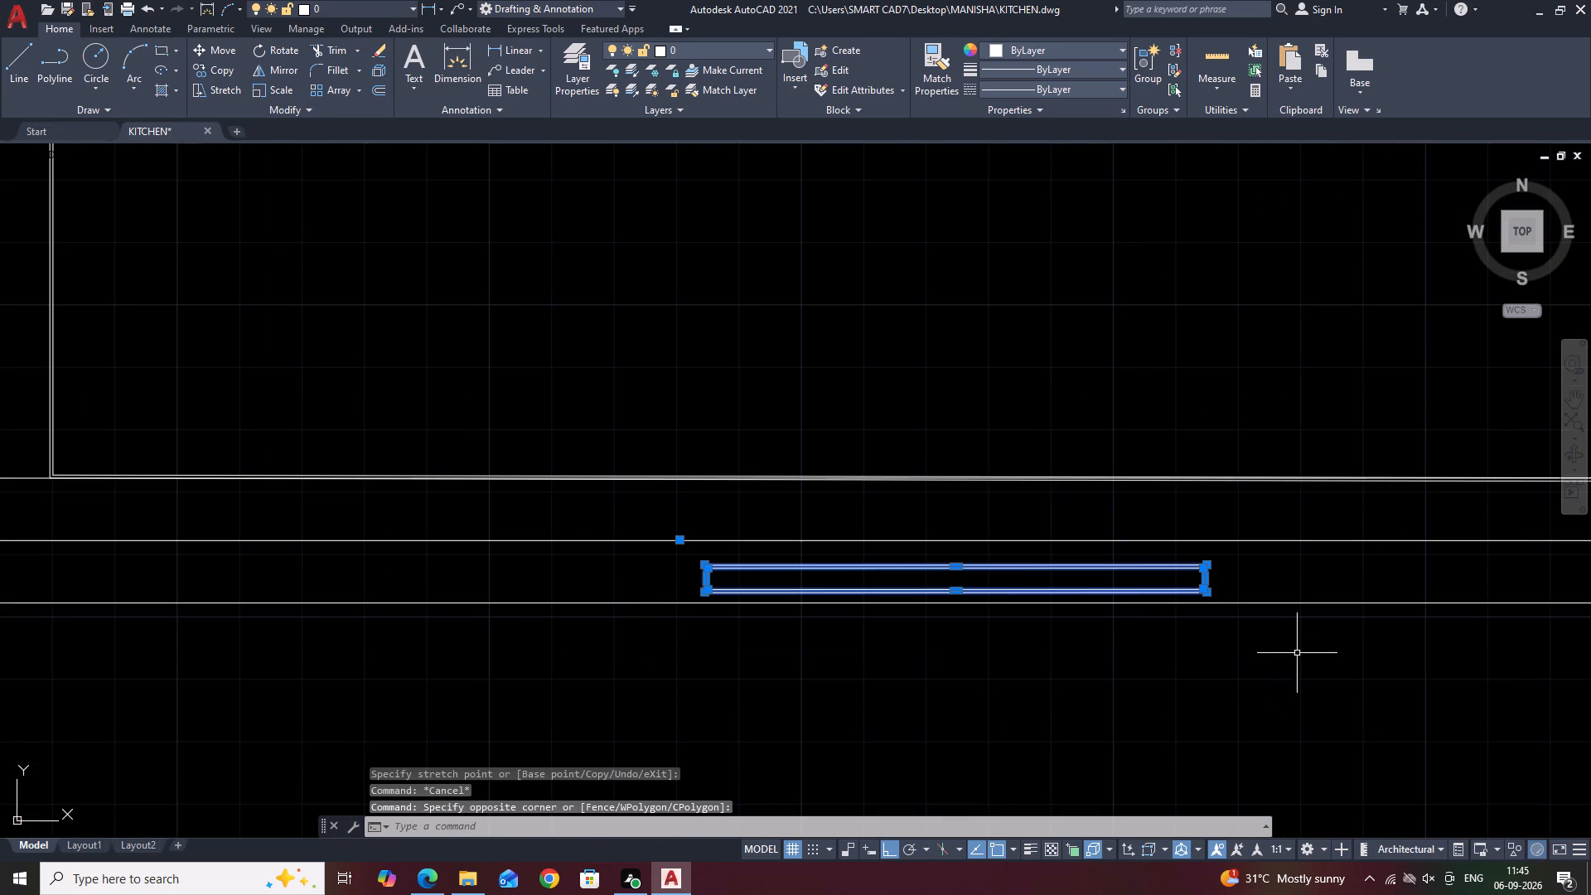
key(m)
key(space)
scroll(945, 598, up, 3)
click(948, 600)
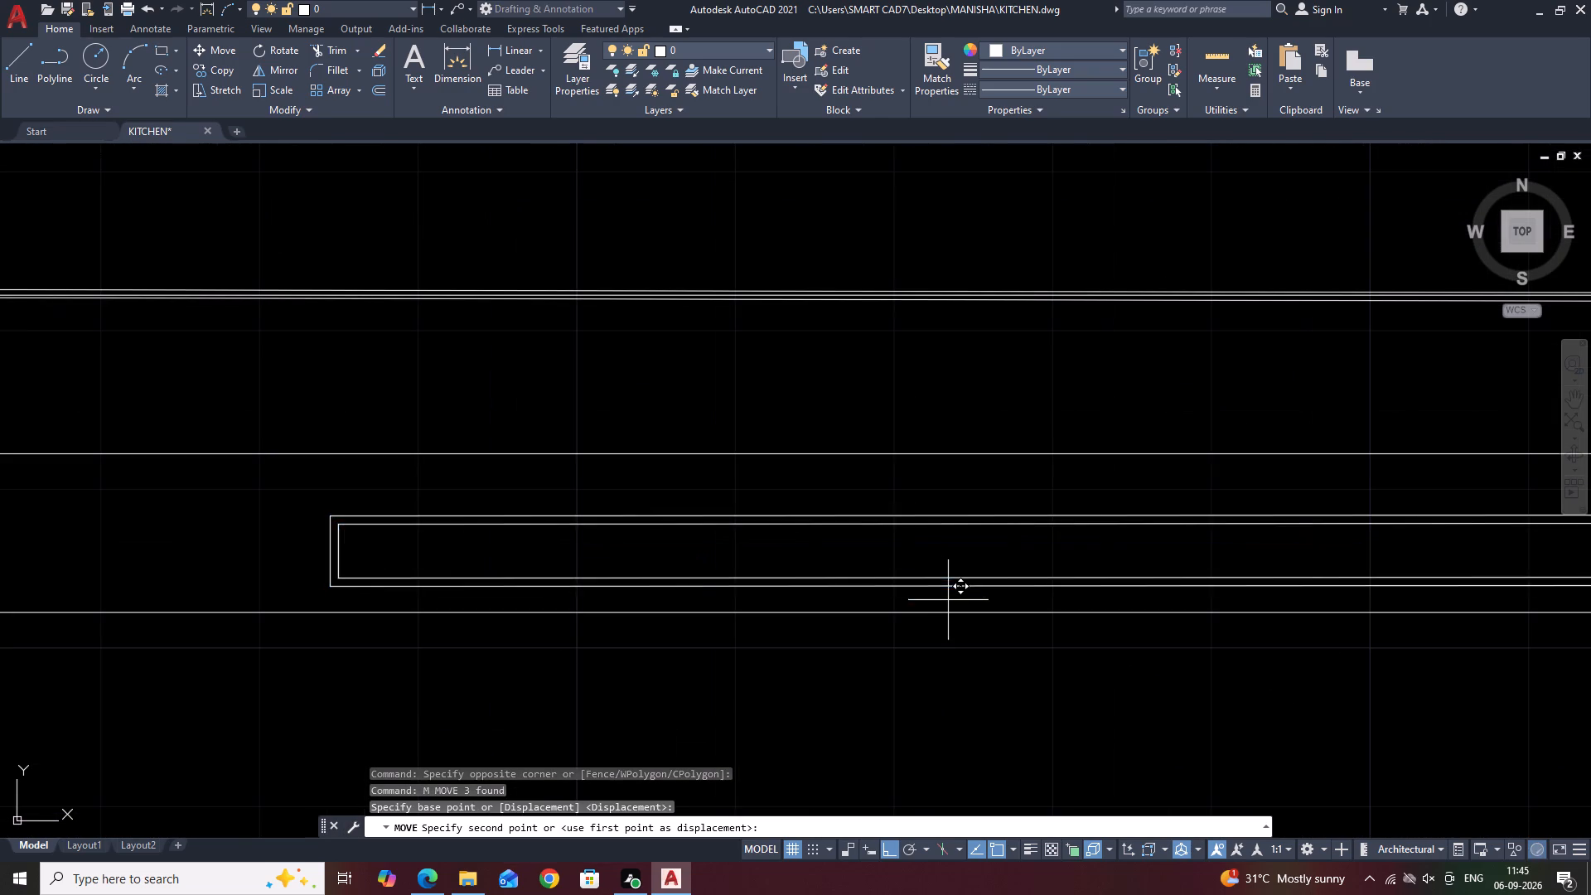
click(943, 583)
Erase the tiny stray mark above the left end of the small bar under the pot.
click(225, 383)
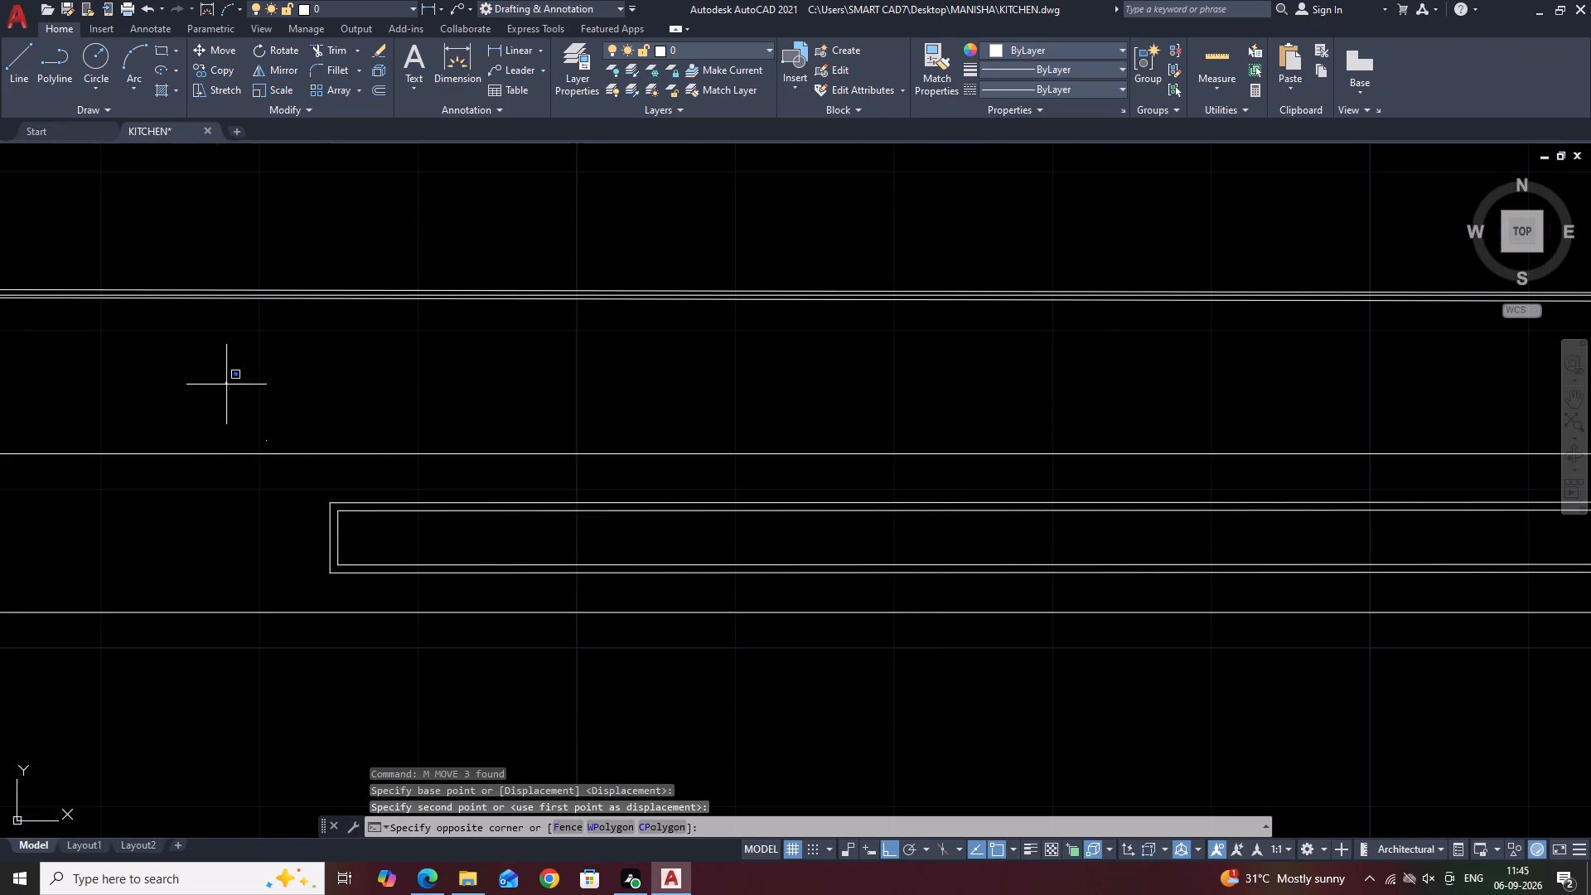
drag(273, 451, 288, 460)
key(Delete)
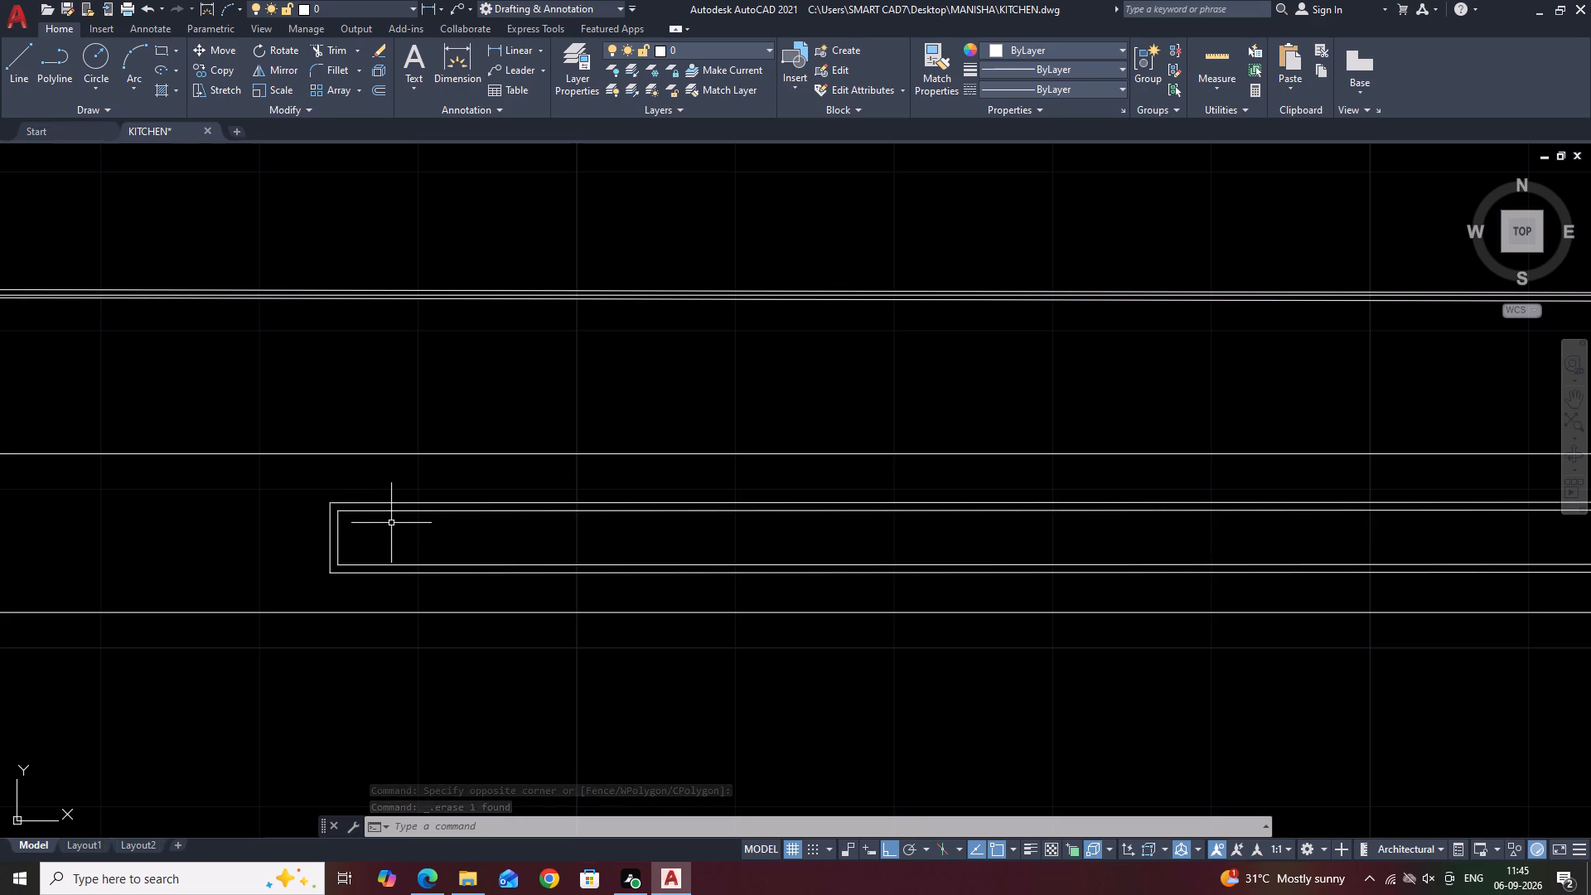
scroll(409, 506, down, 3)
scroll(575, 393, down, 4)
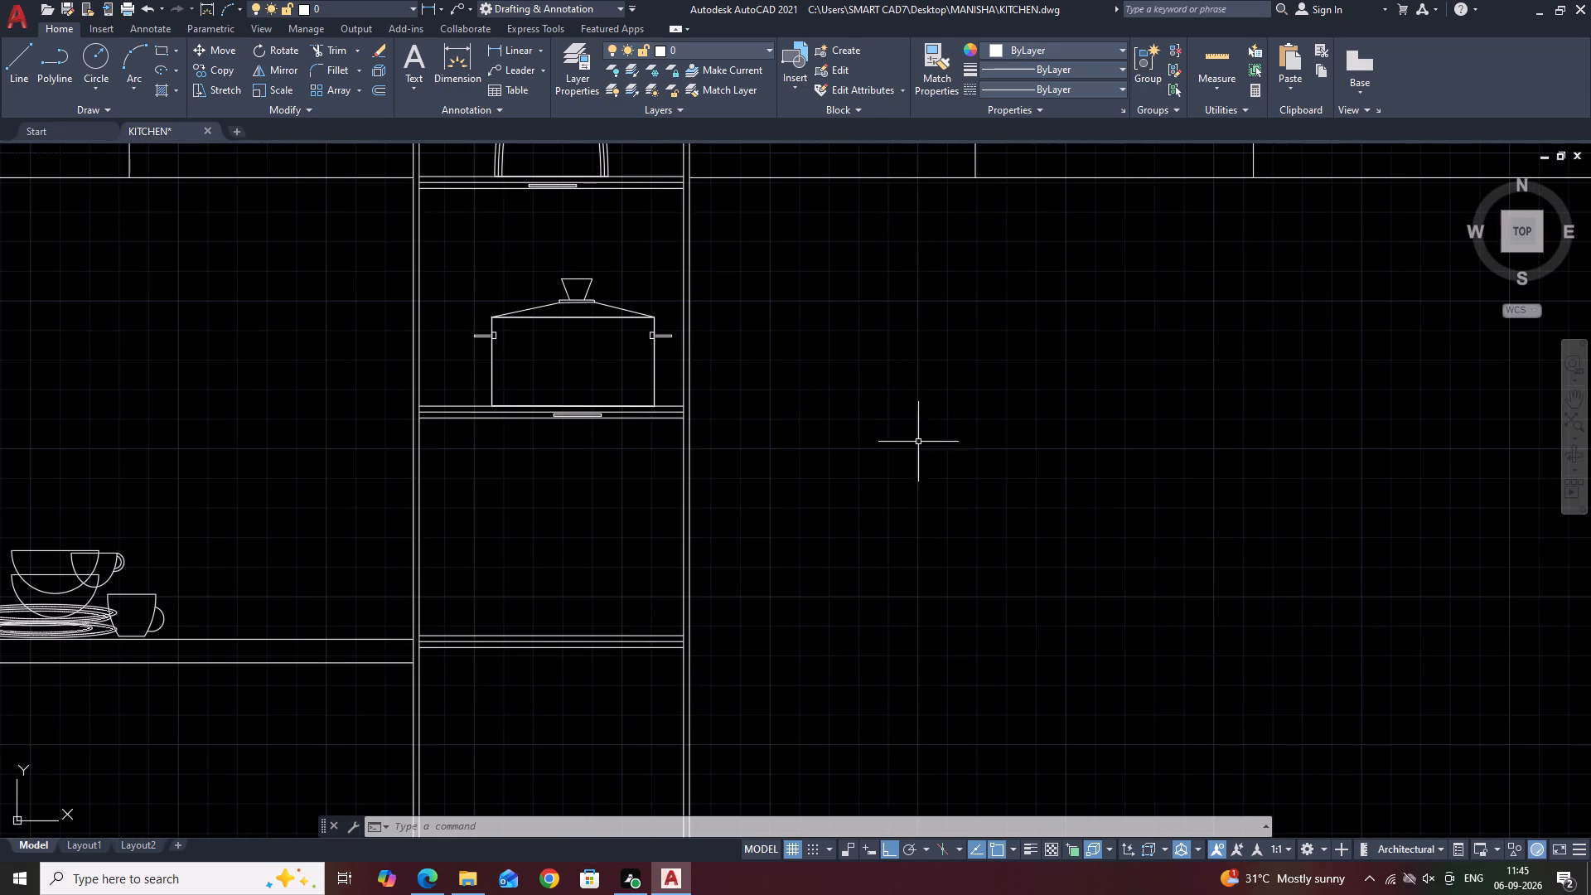
Move the cooking pot together with its small bar slightly left to centre them in the shelf bay.
middle_drag(1051, 472, 1126, 456)
drag(521, 200, 524, 208)
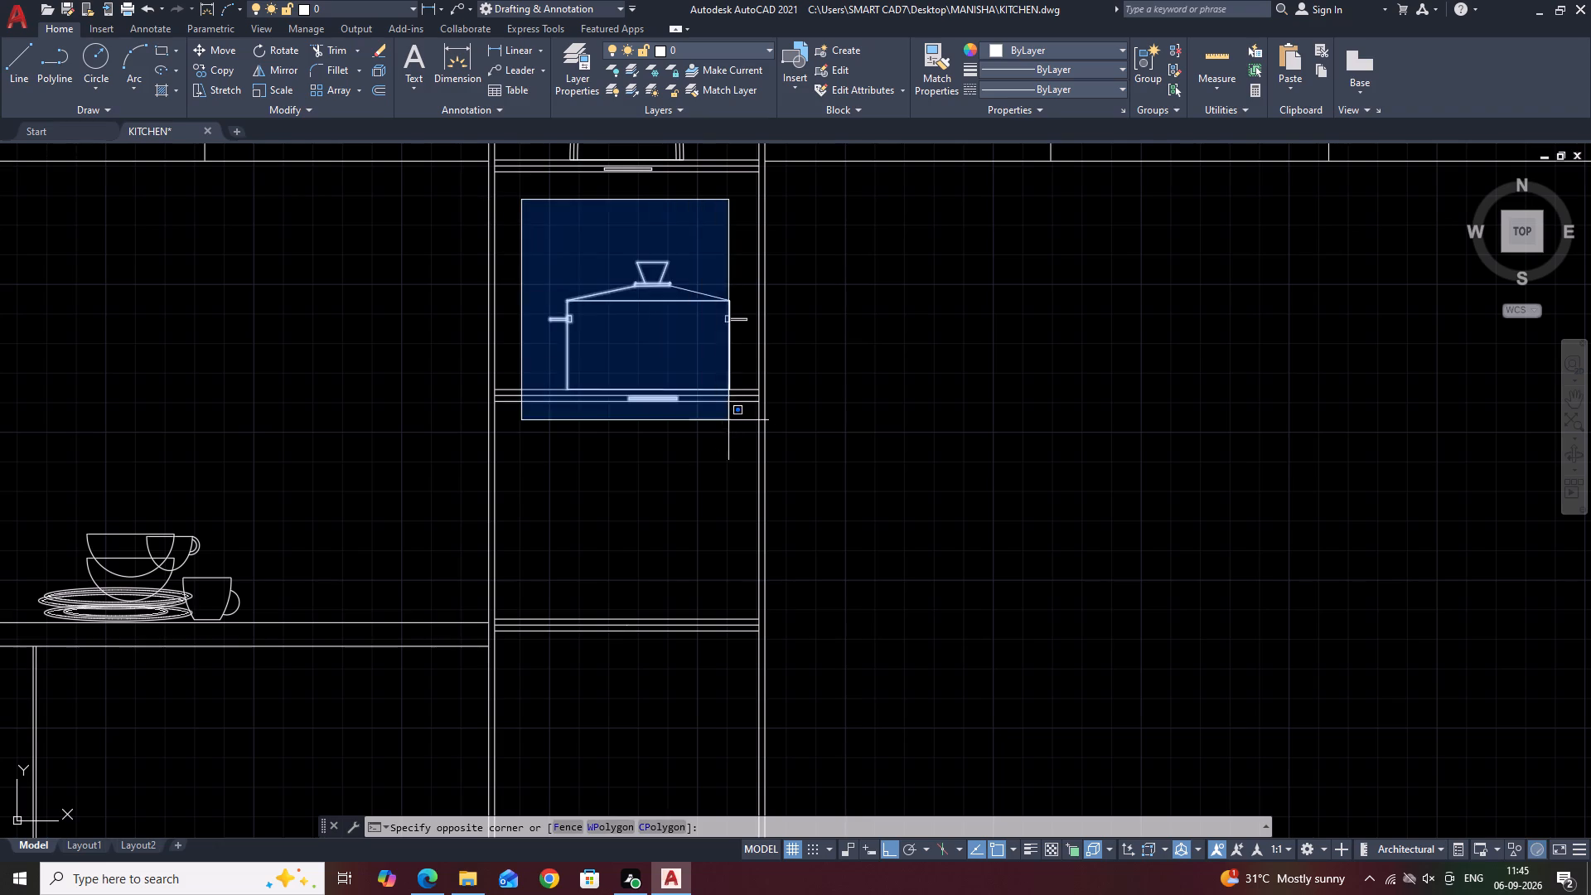
click(750, 430)
middle_drag(532, 390, 743, 442)
key(m)
key(space)
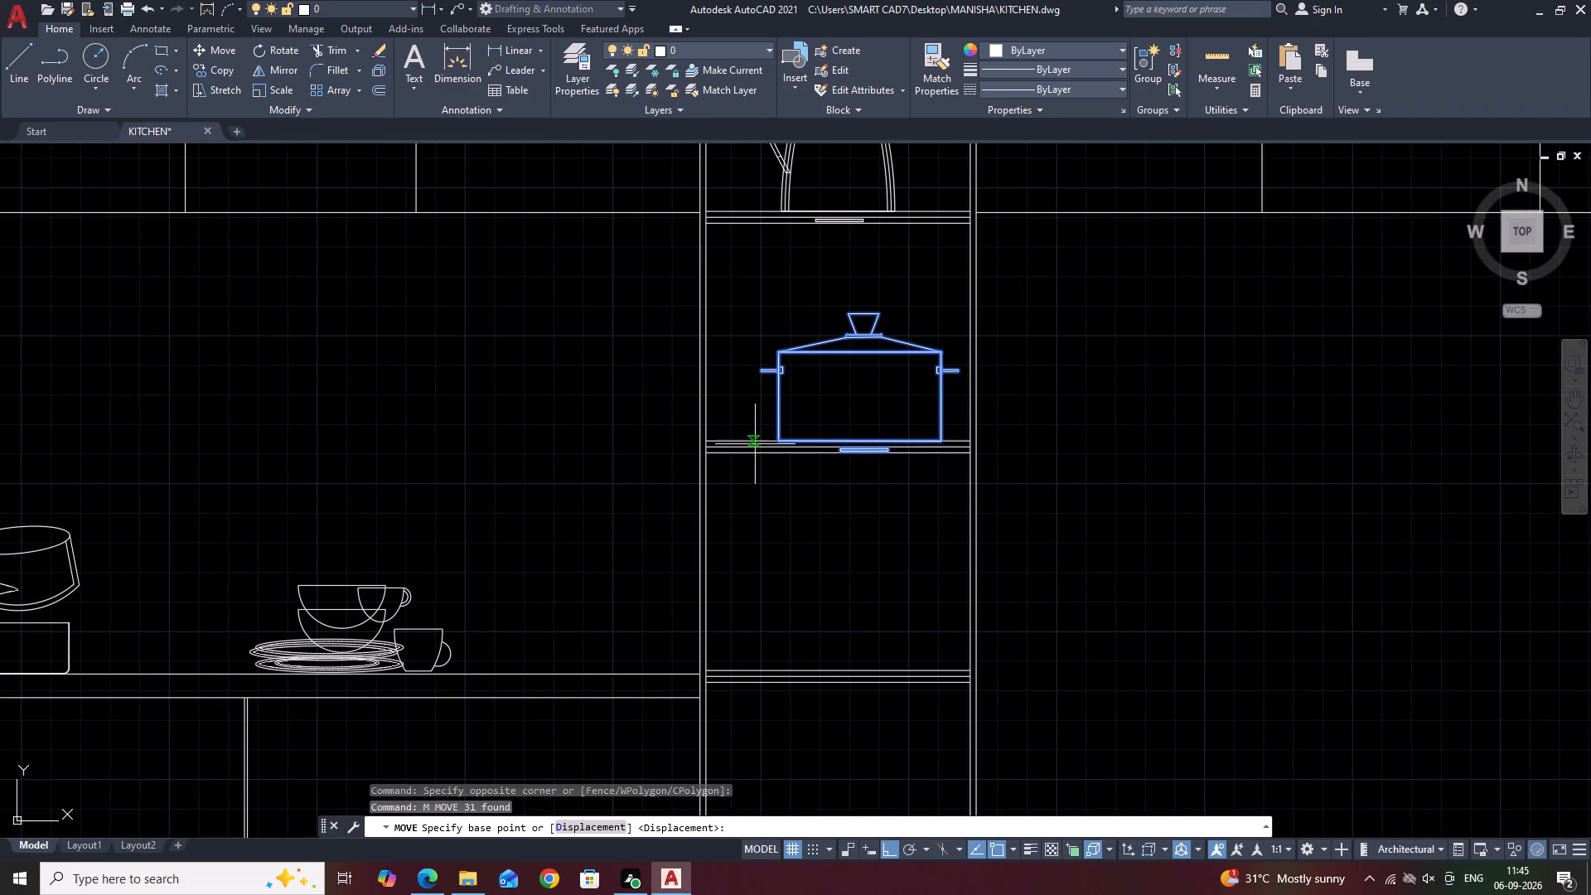
scroll(760, 445, up, 2)
click(737, 374)
click(676, 365)
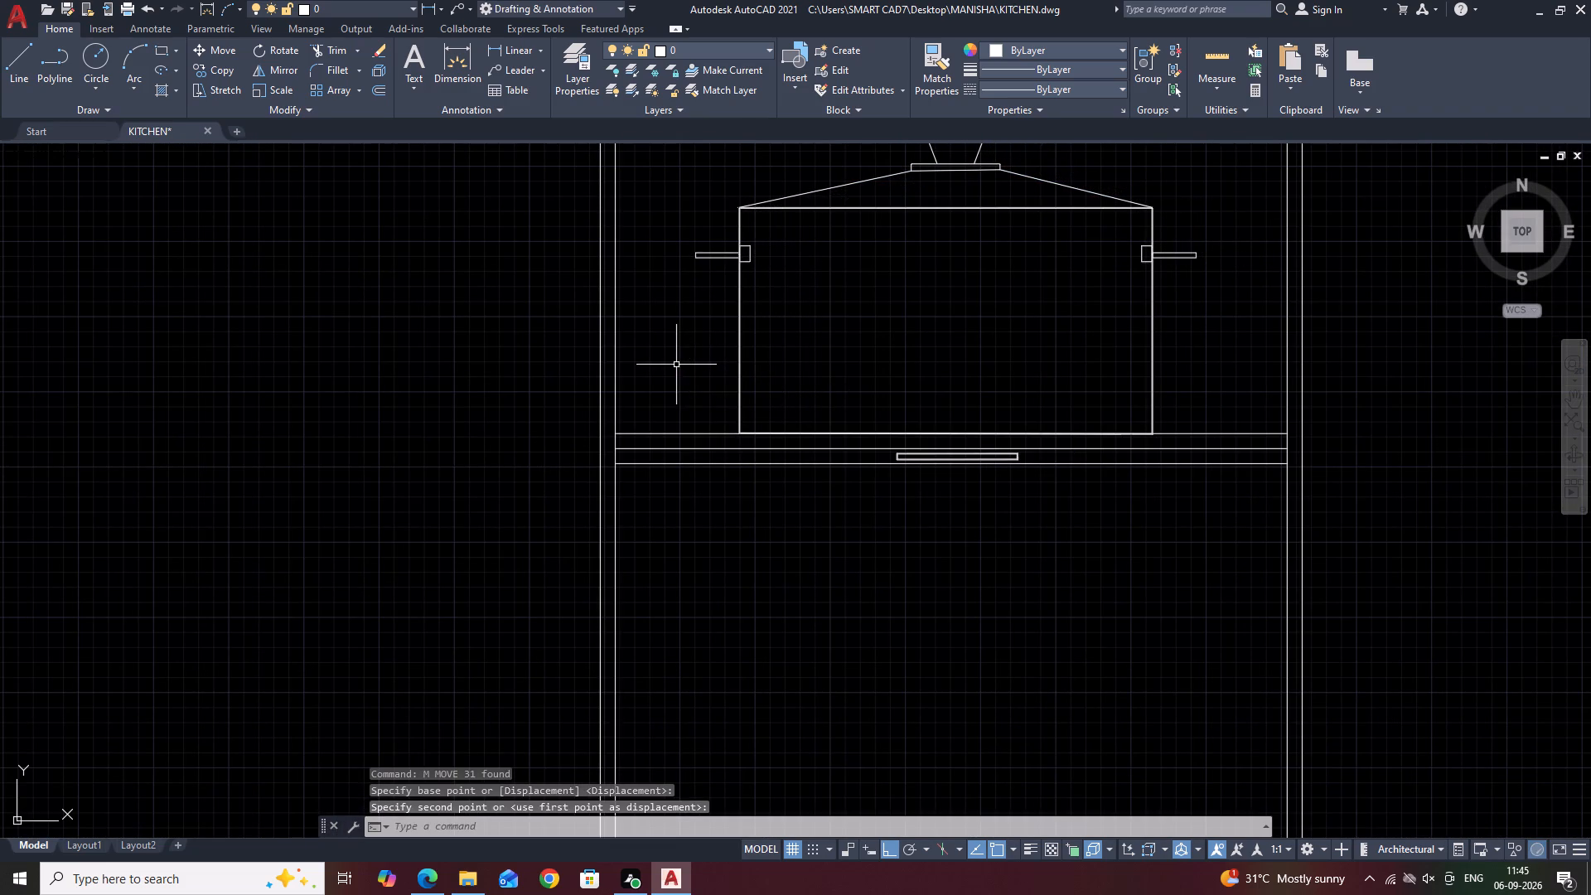
scroll(925, 449, down, 2)
middle_drag(1210, 438, 1172, 367)
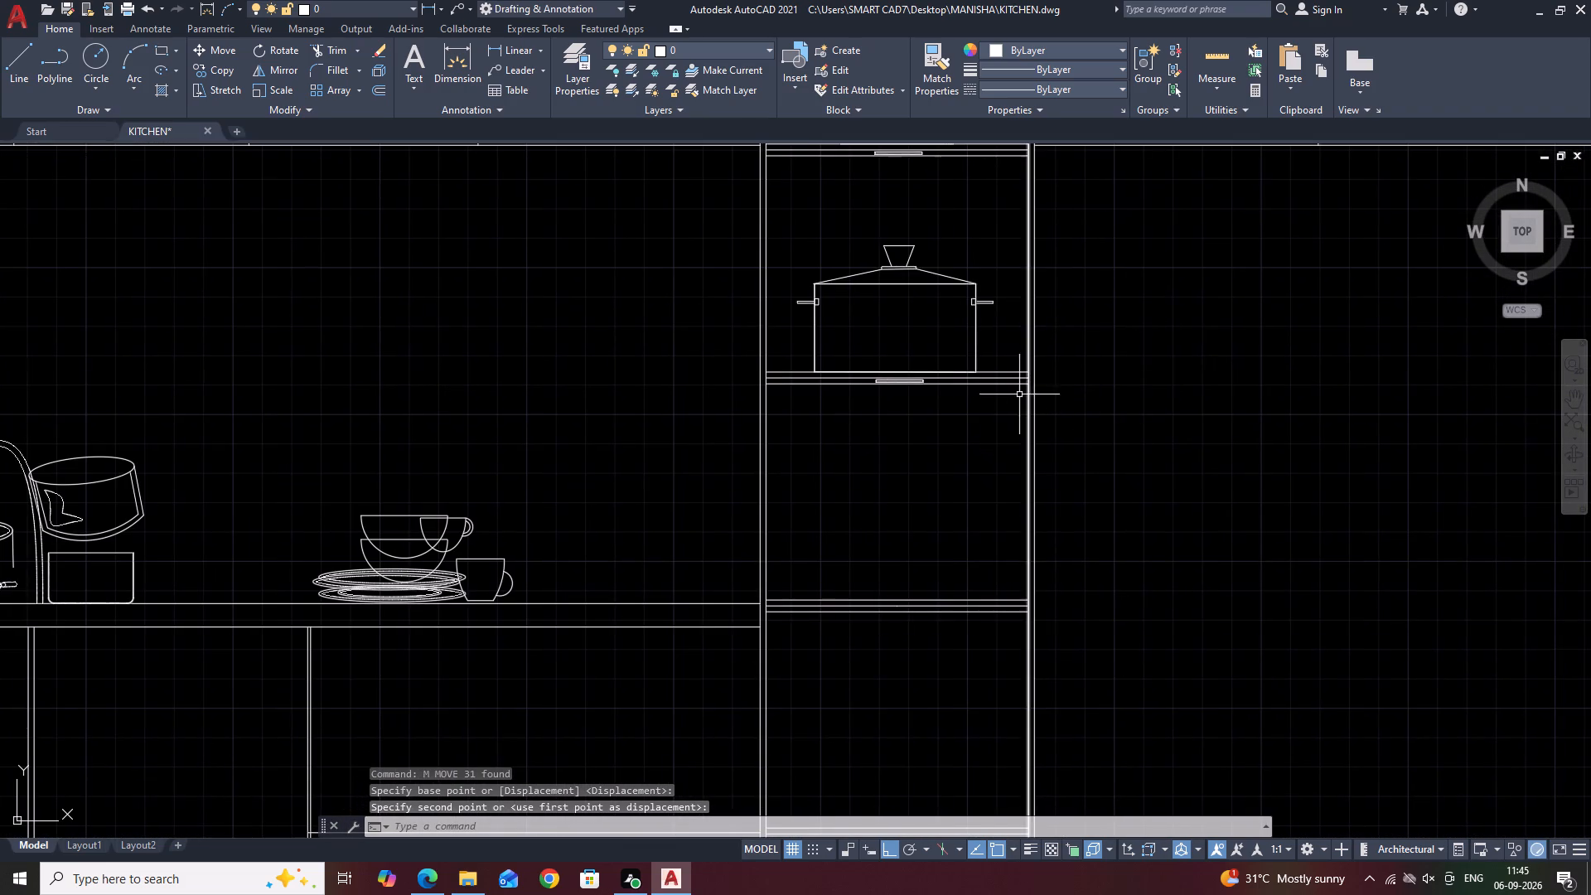
Copy the tilted lid, bowls and frying pan group from the countertop horizontally into the empty shelf bay below the pot.
scroll(1053, 415, down, 4)
scroll(858, 423, up, 3)
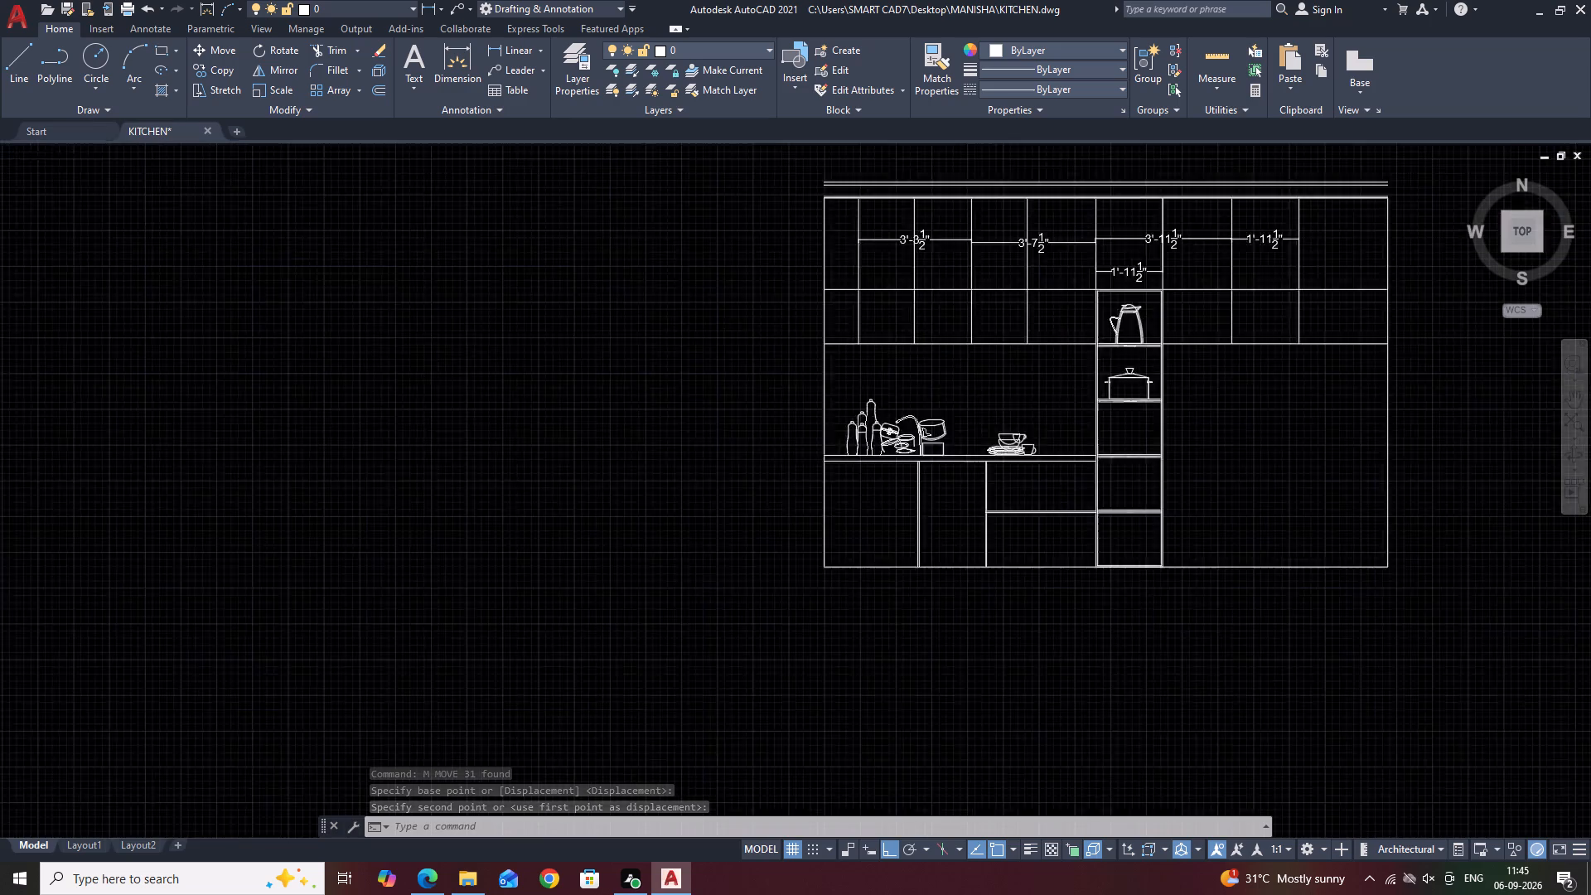
scroll(917, 438, up, 4)
click(871, 298)
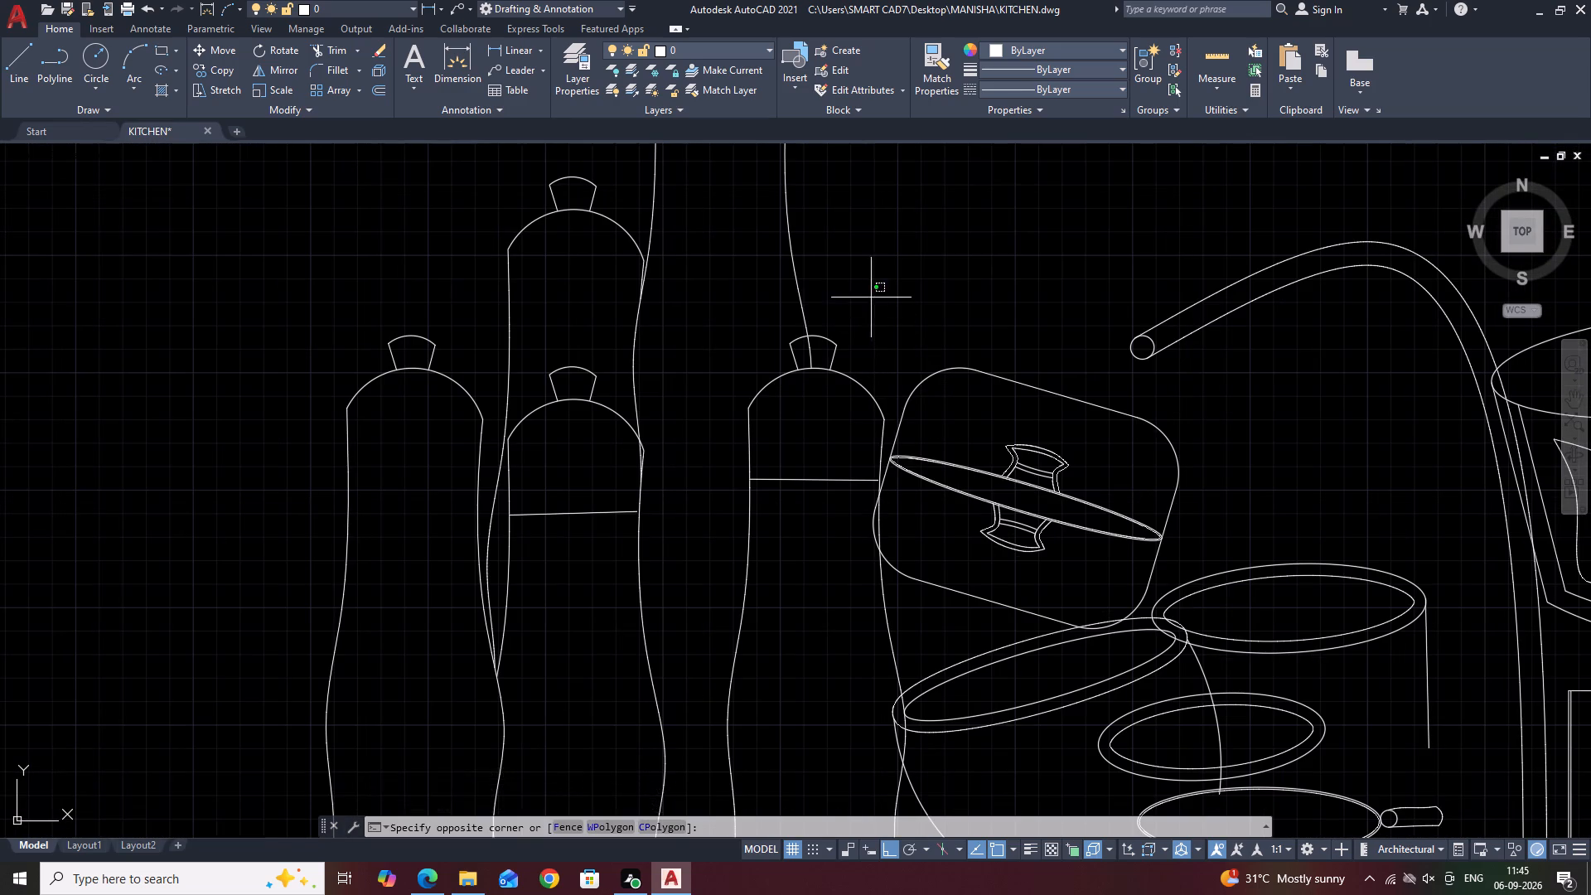
scroll(921, 470, down, 2)
click(1136, 637)
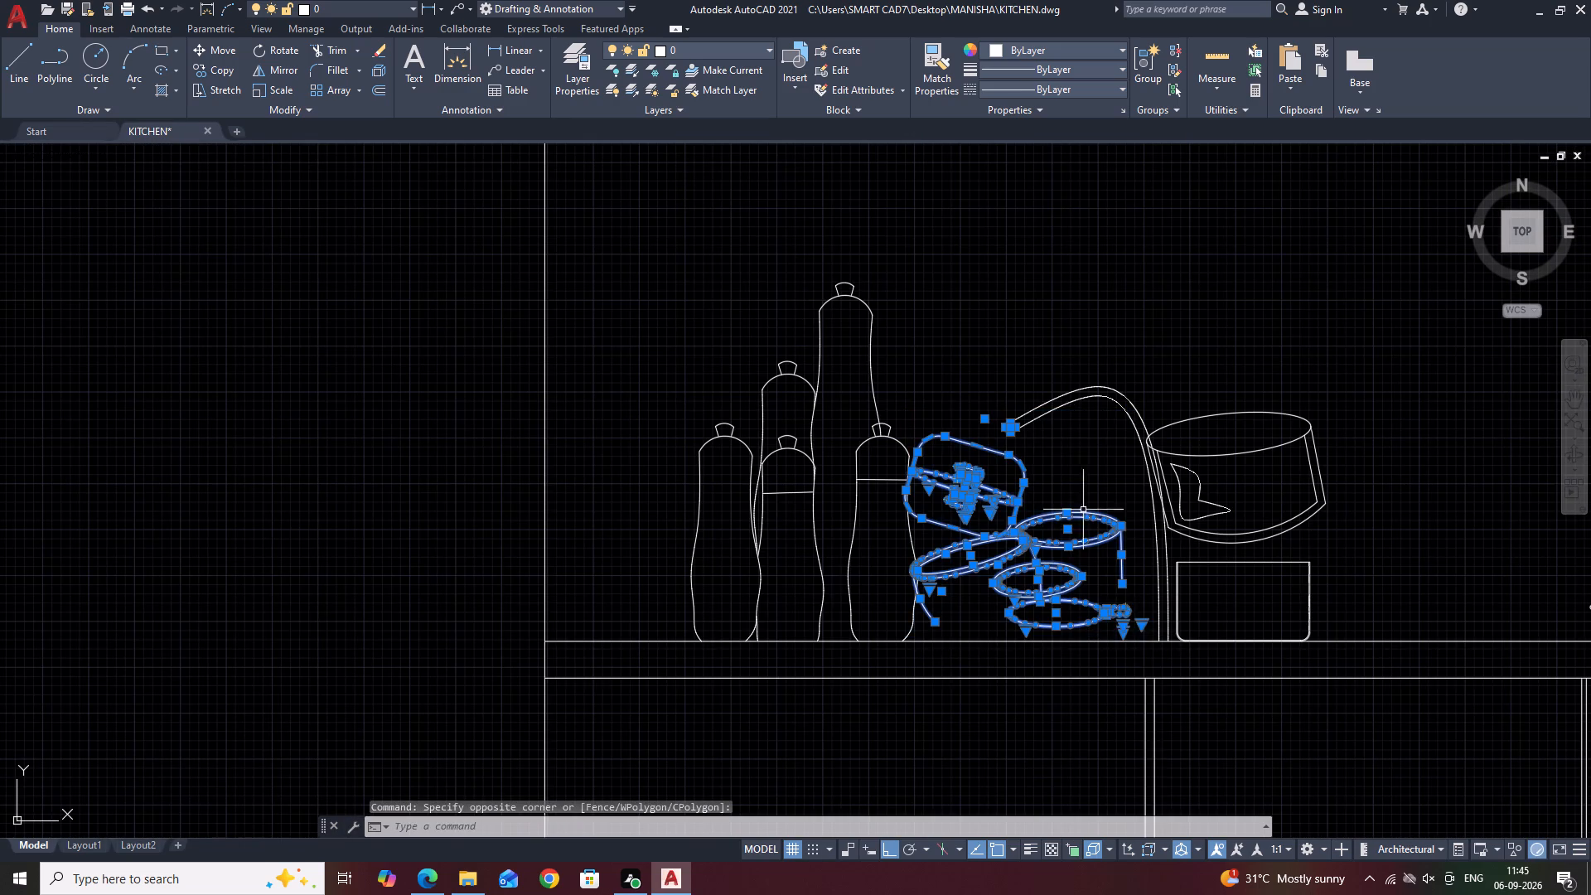
scroll(1020, 422, up, 4)
shift+drag(1040, 559, 952, 457)
shift+drag(841, 324, 833, 302)
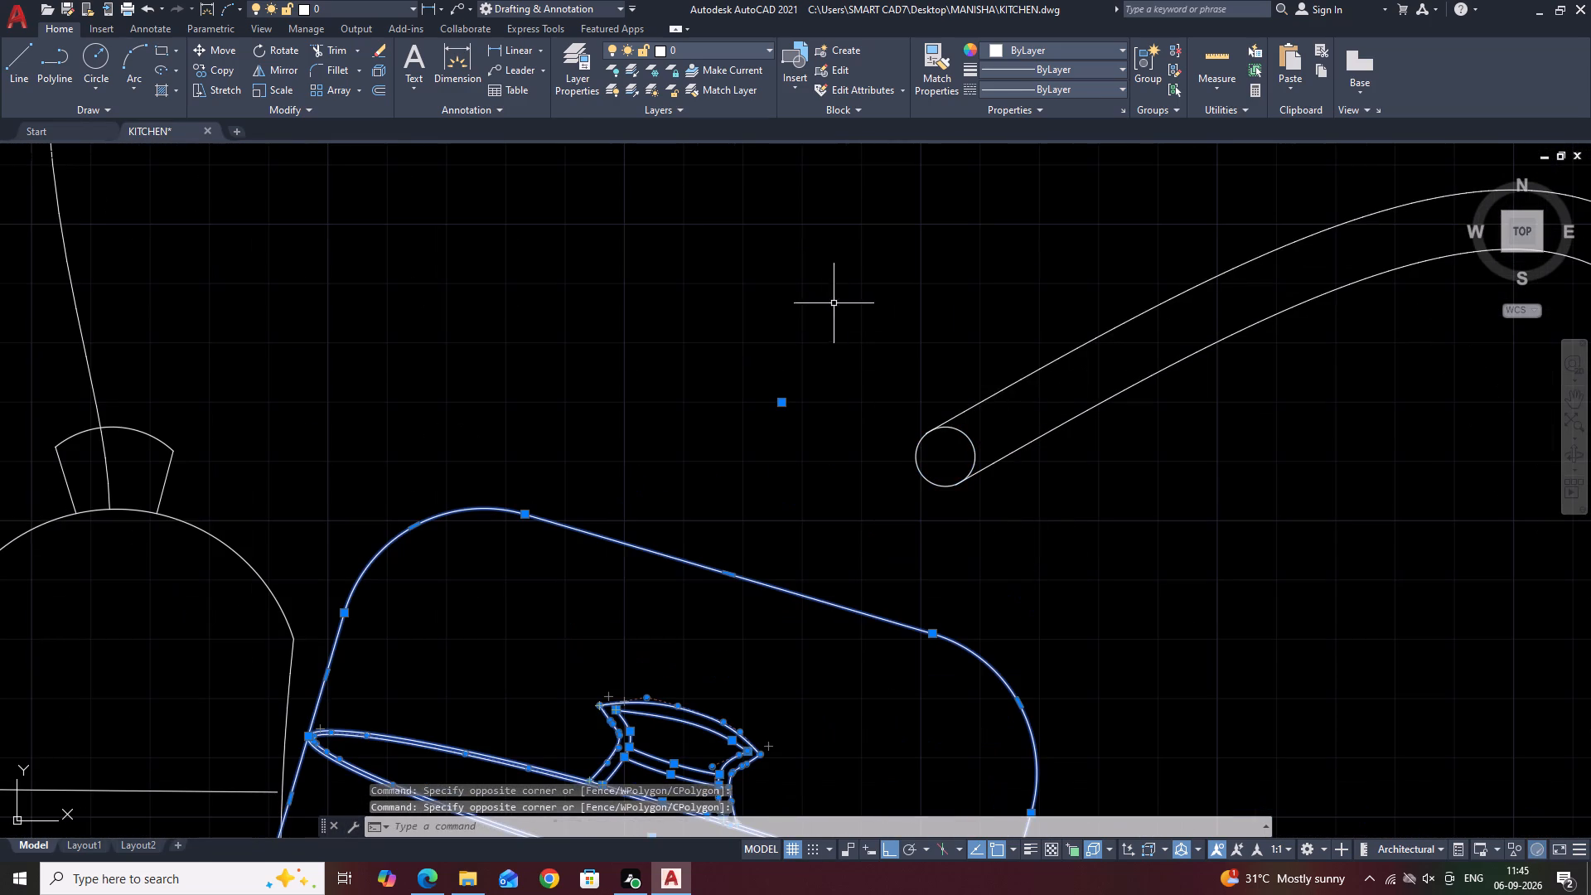
shift+drag(833, 302, 833, 302)
scroll(697, 302, down, 5)
key(c)
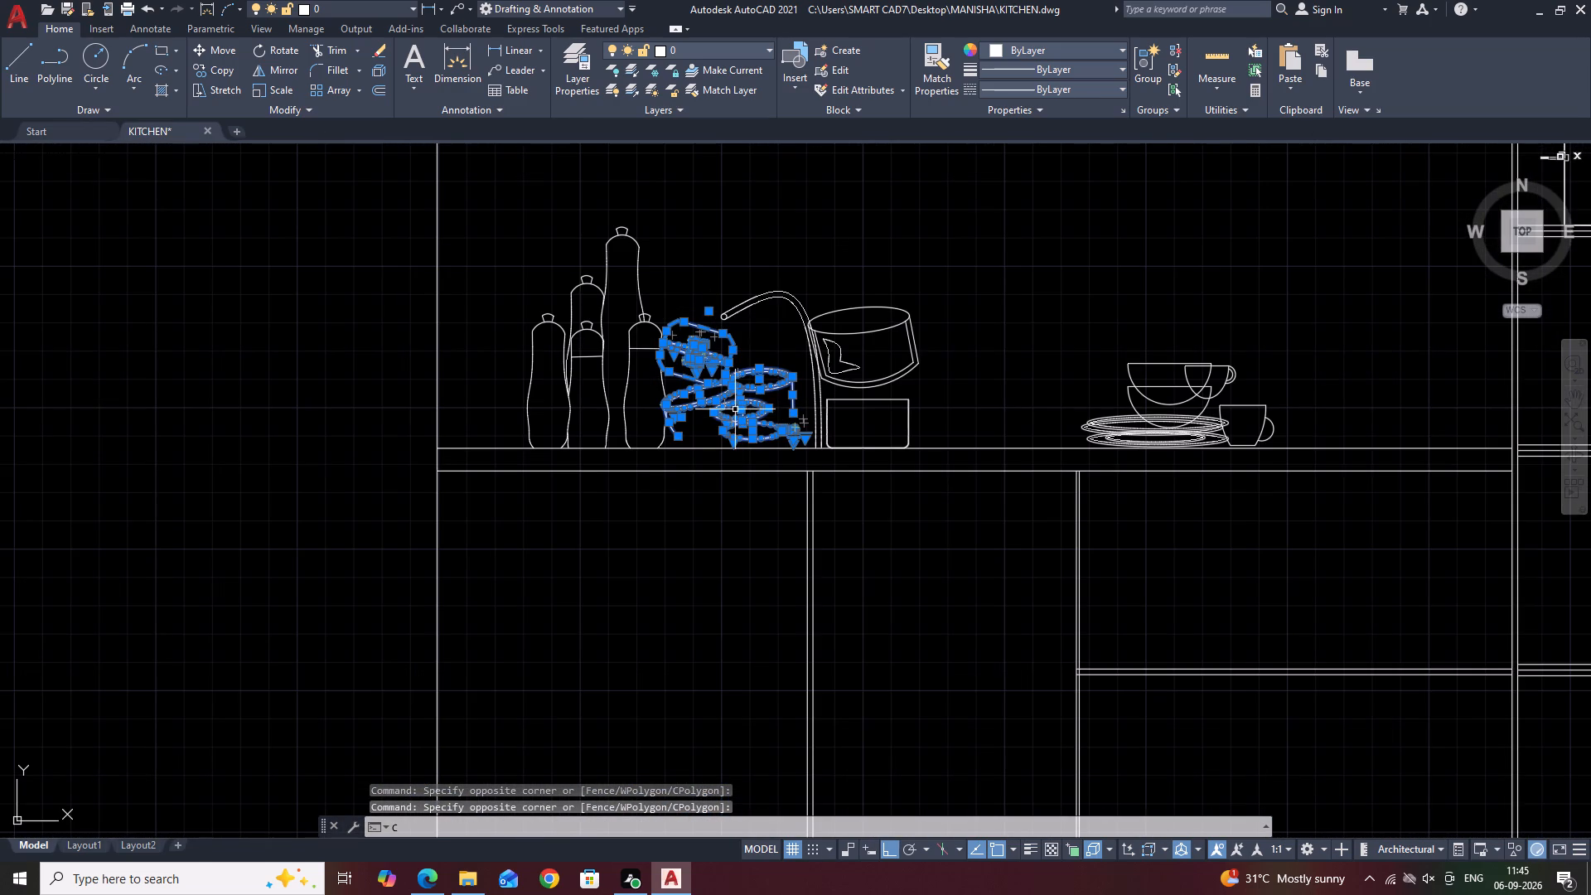
text(O)
key(space)
scroll(719, 420, up, 3)
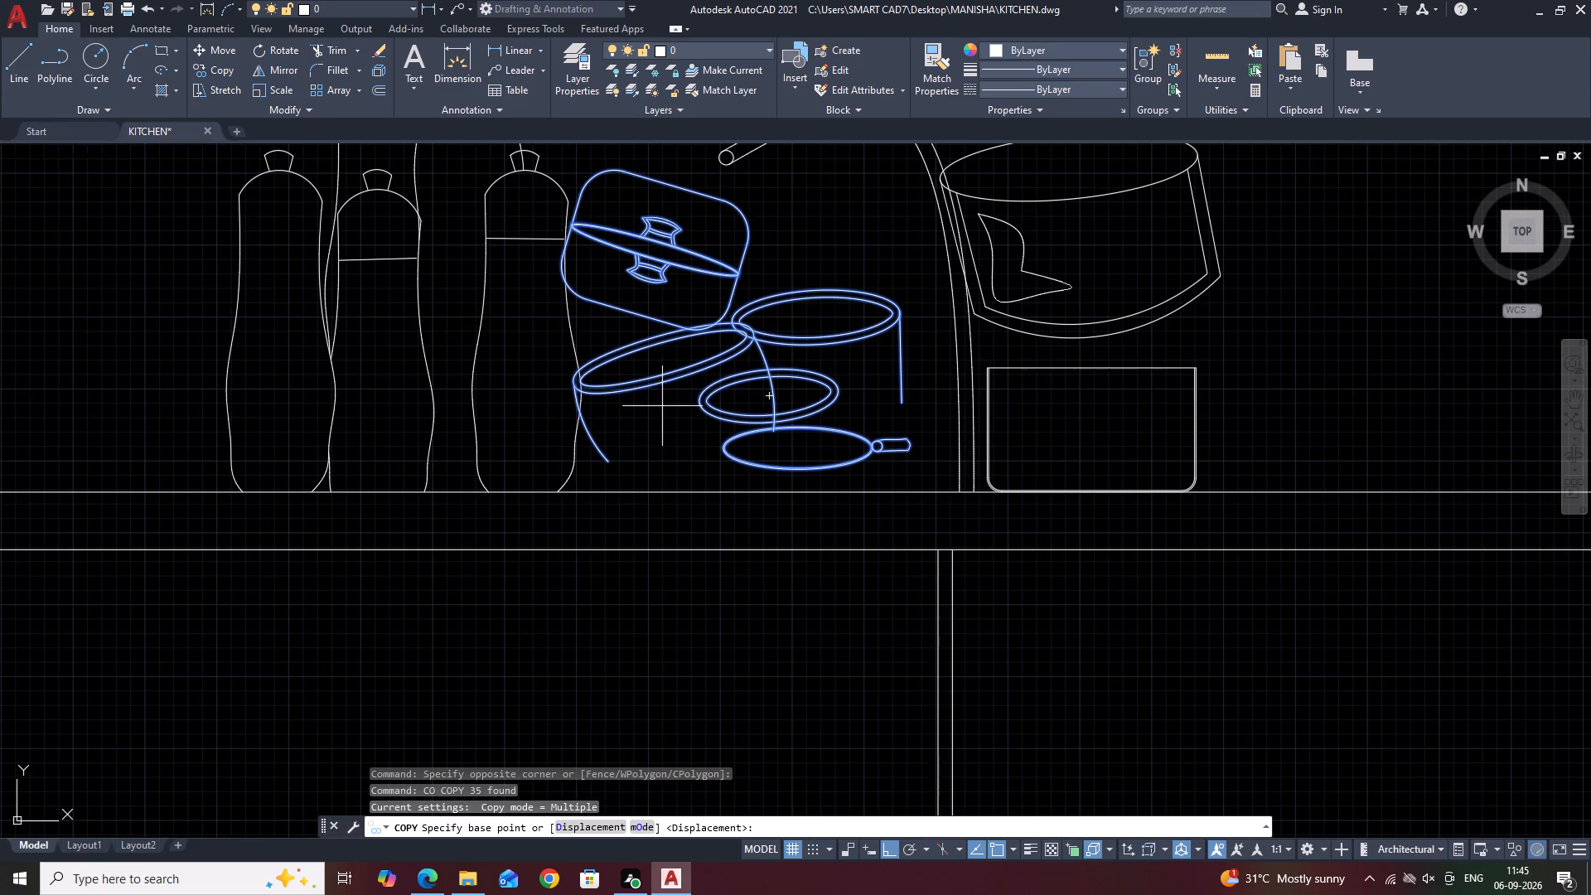
click(662, 406)
scroll(651, 375, down, 3)
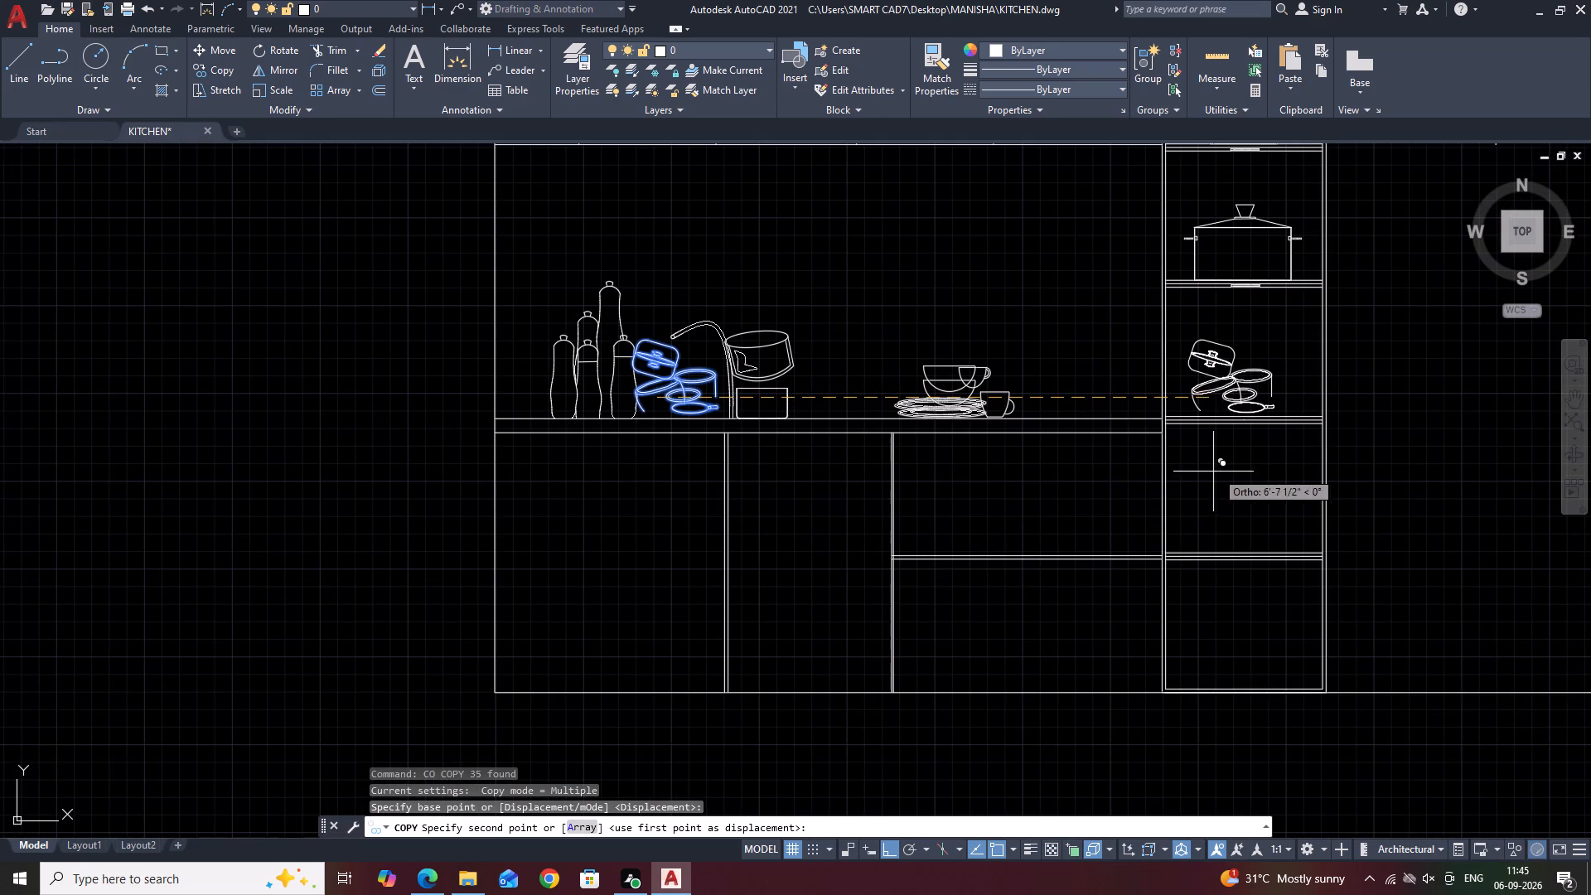
click(1217, 469)
key(Escape)
Move the copied lid and pans straight down so the frying pan's lower edge rests on the shelf's top line.
scroll(1311, 384, up, 1)
middle_drag(1359, 423, 1313, 372)
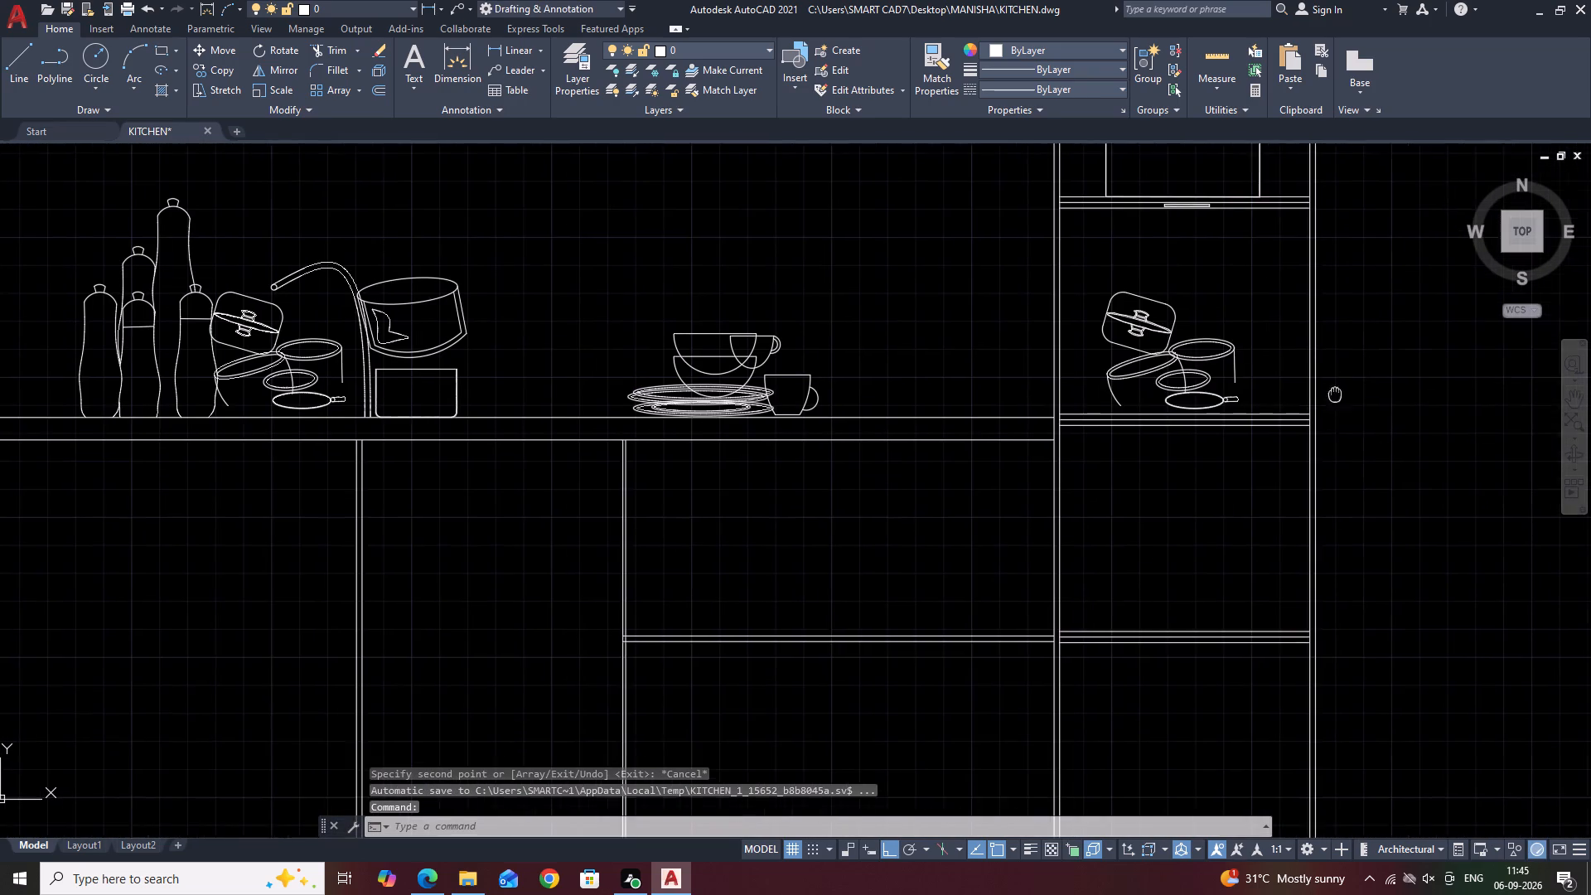
middle_drag(1313, 372, 1300, 362)
click(1046, 215)
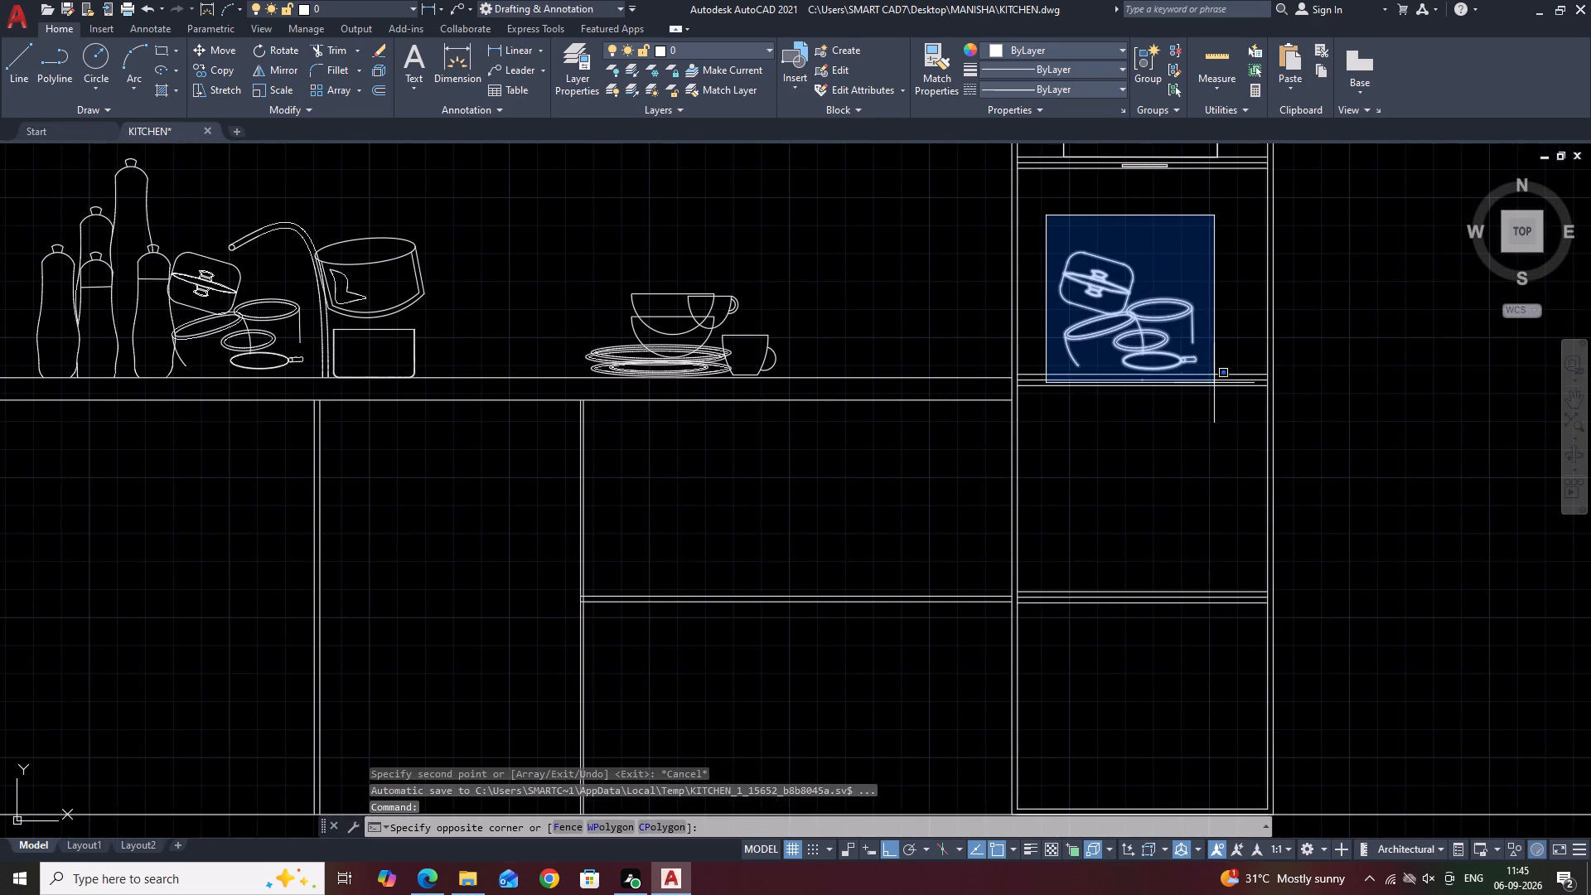
click(1208, 375)
middle_drag(1163, 336, 1166, 445)
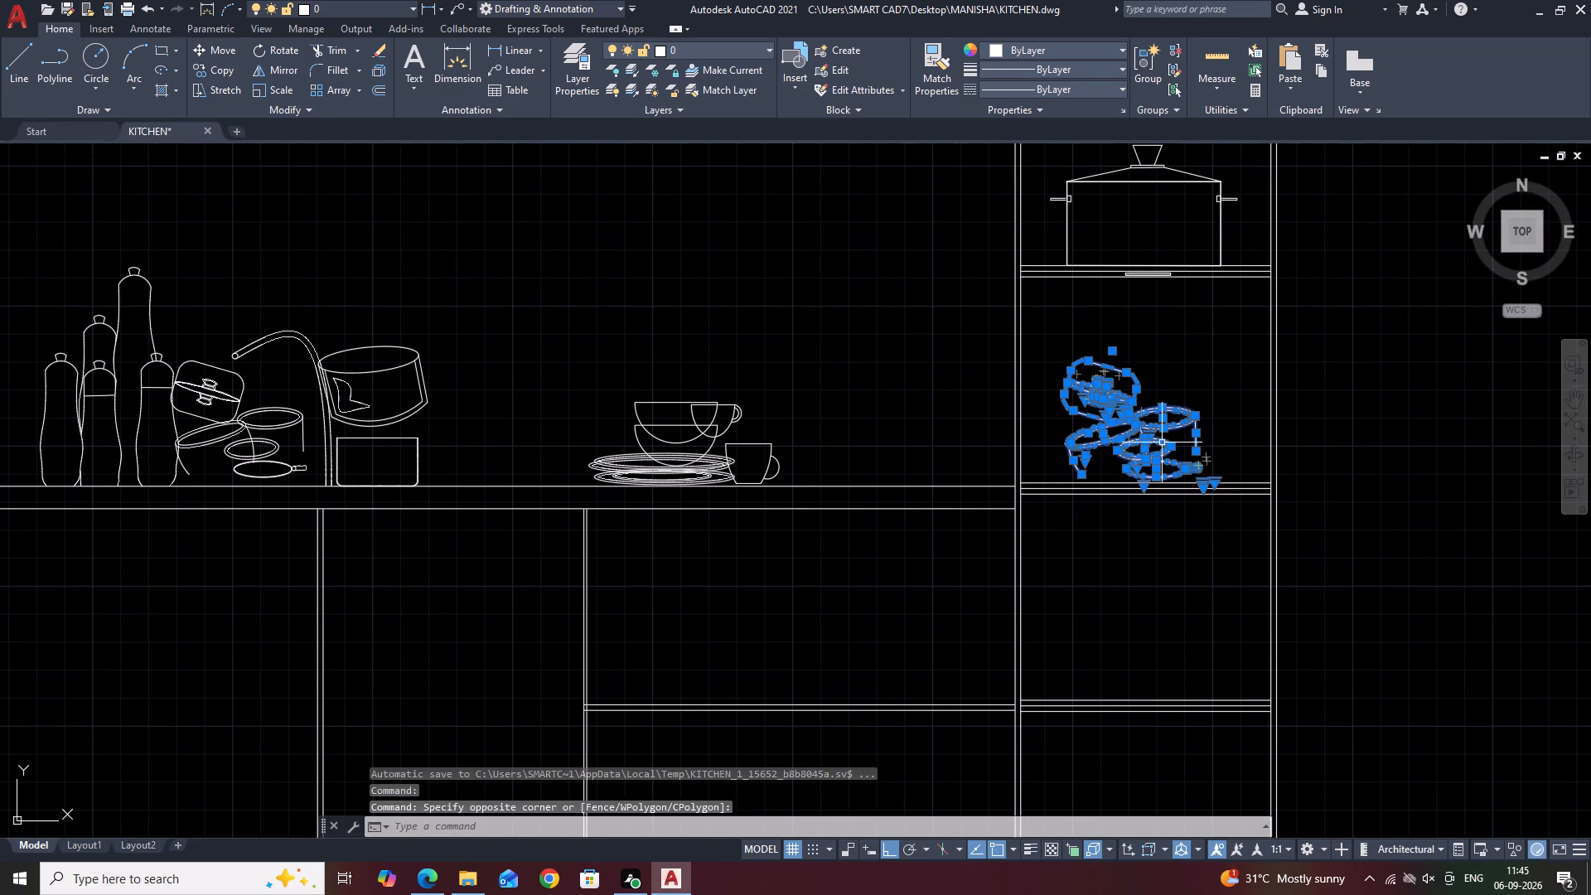
text(M)
key(space)
scroll(1188, 493, up, 3)
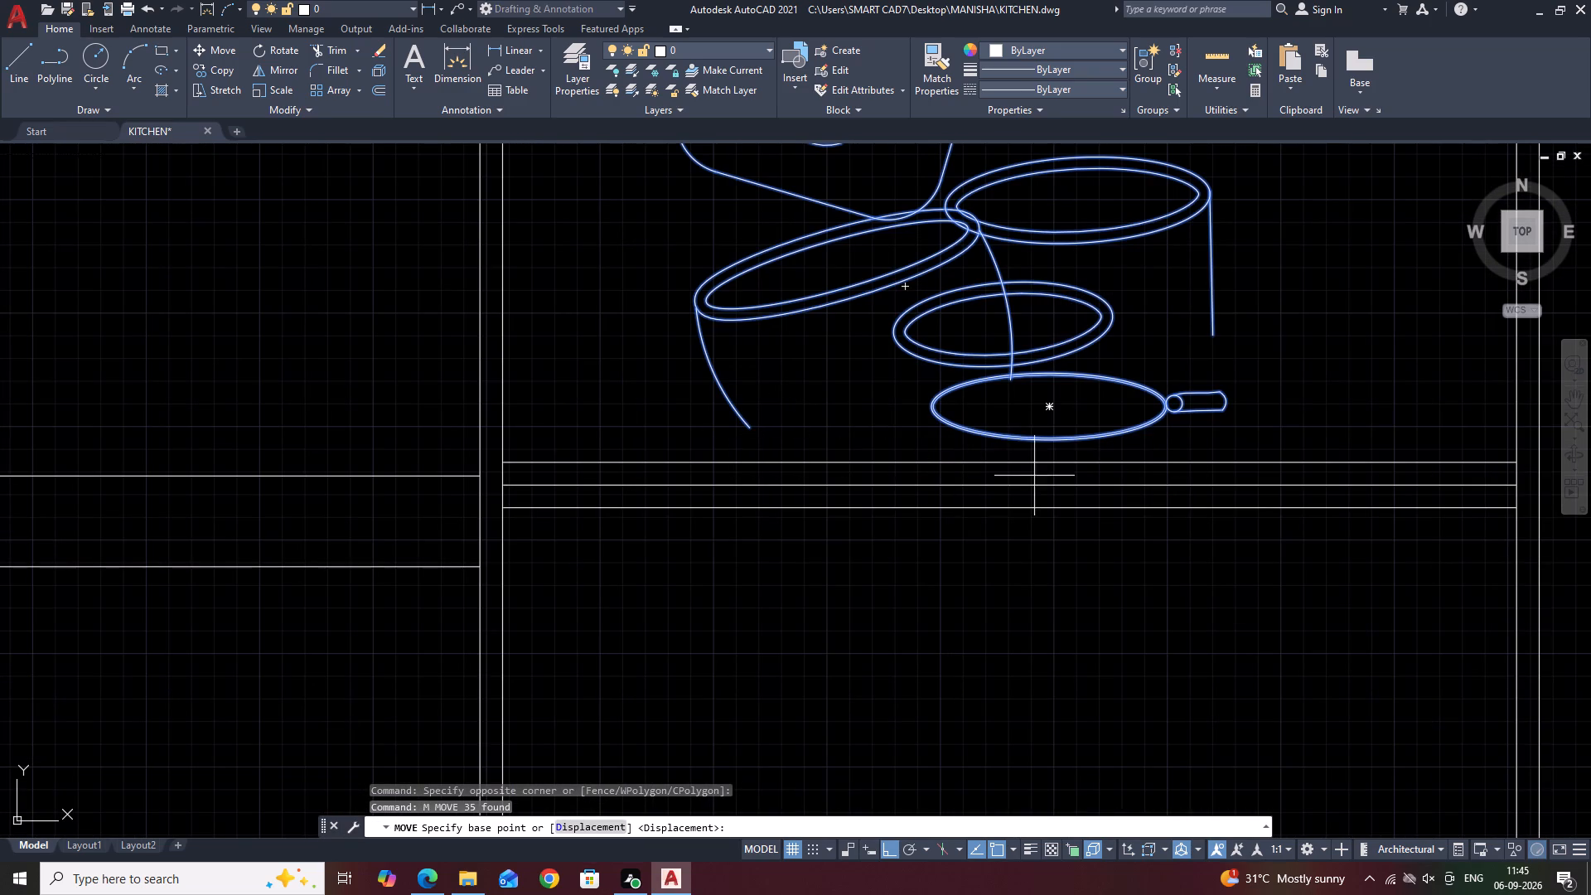
click(1046, 445)
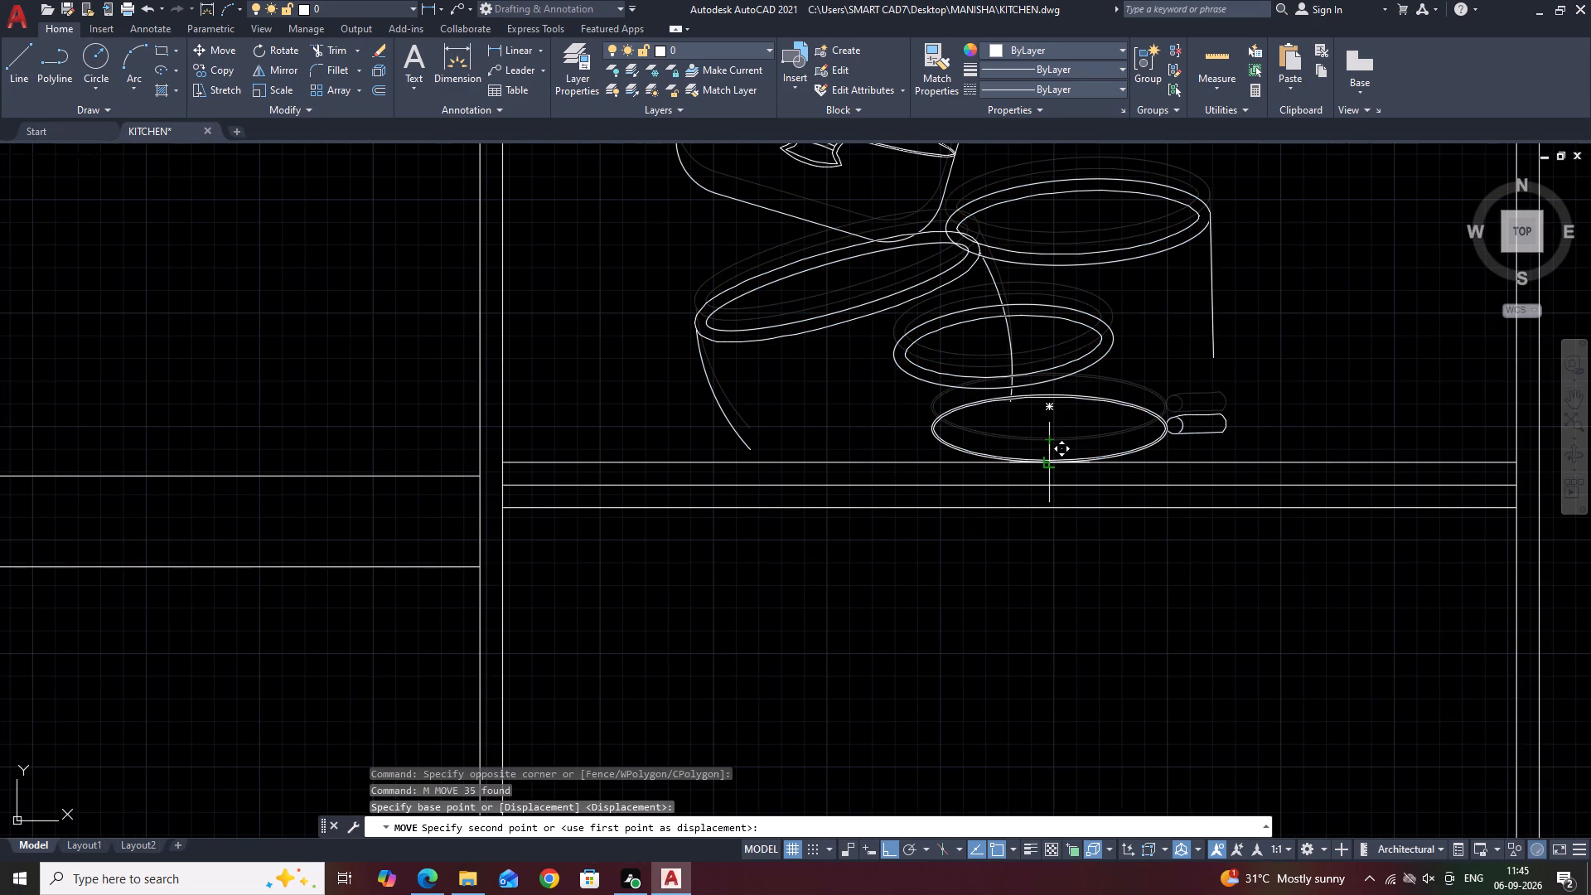
click(1044, 462)
scroll(1003, 355, down, 1)
key(Escape)
Erase the single stray object beside the copied pans near the shelf line.
scroll(947, 401, up, 2)
drag(930, 388, 947, 404)
click(1396, 552)
key(Delete)
scroll(978, 465, down, 3)
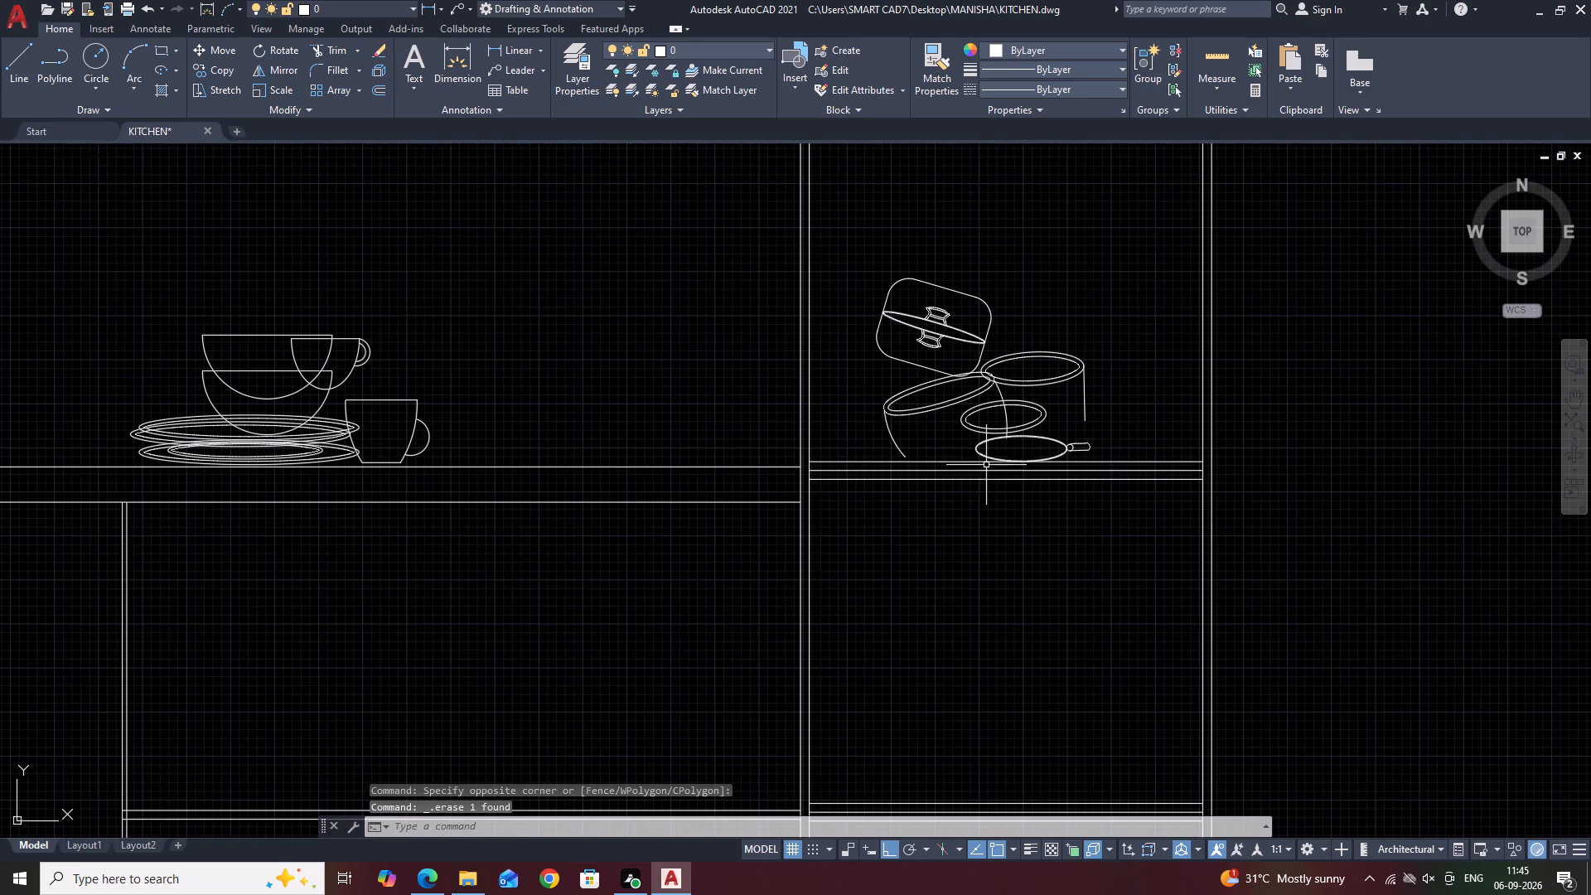
Stretch the lower end of the tilted bowl's left curve down to the shelf's top line.
scroll(879, 439, up, 2)
click(939, 433)
click(880, 431)
scroll(948, 496, up, 3)
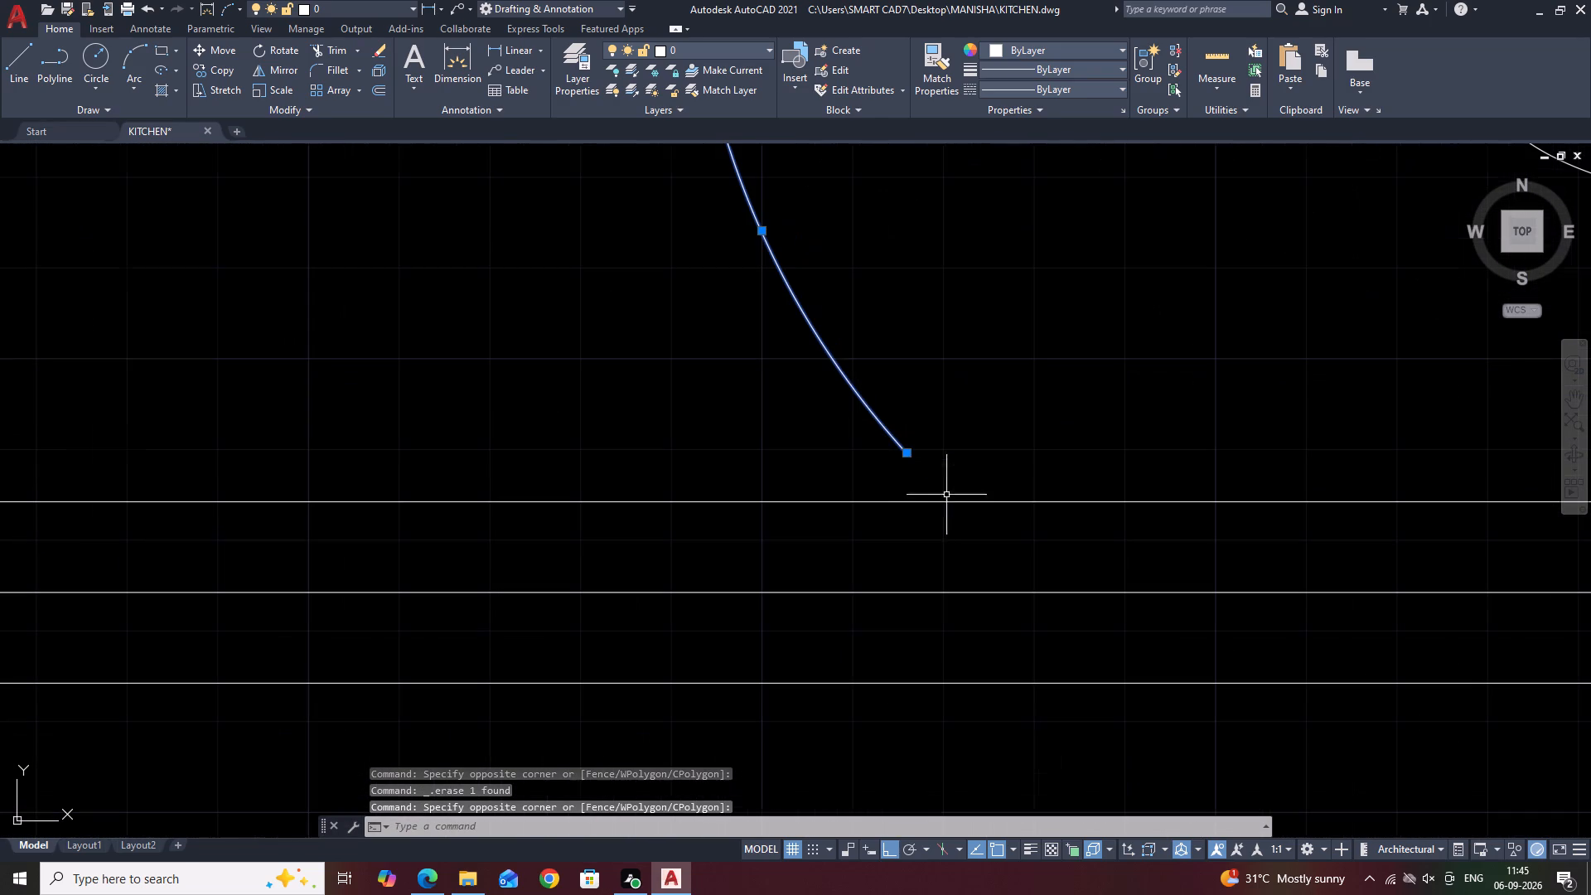
click(908, 452)
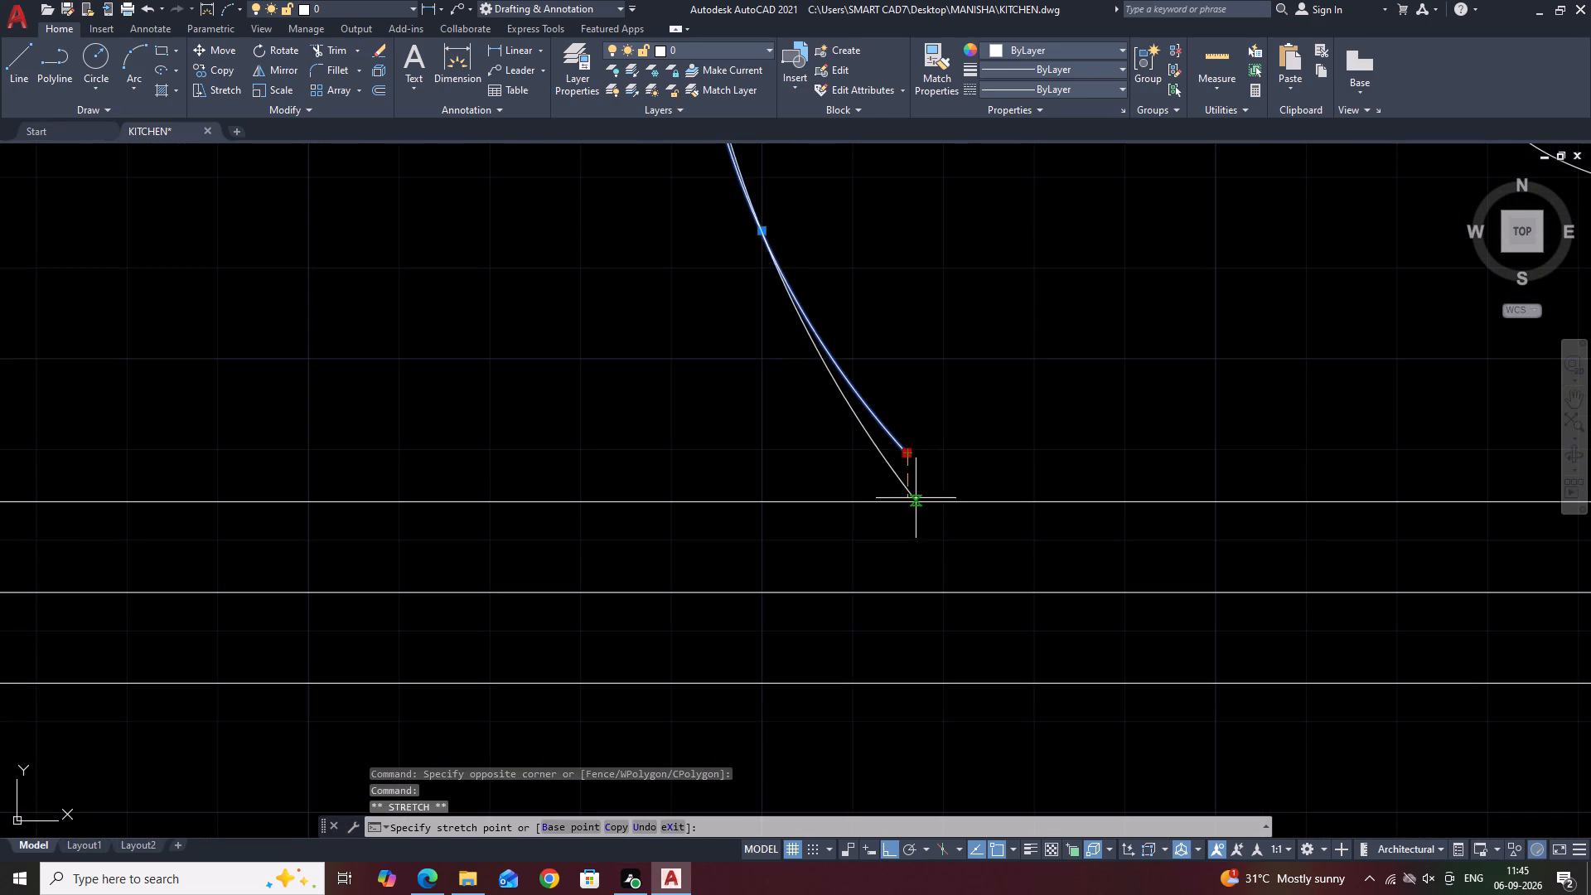
click(911, 502)
scroll(811, 467, down, 5)
scroll(912, 449, up, 3)
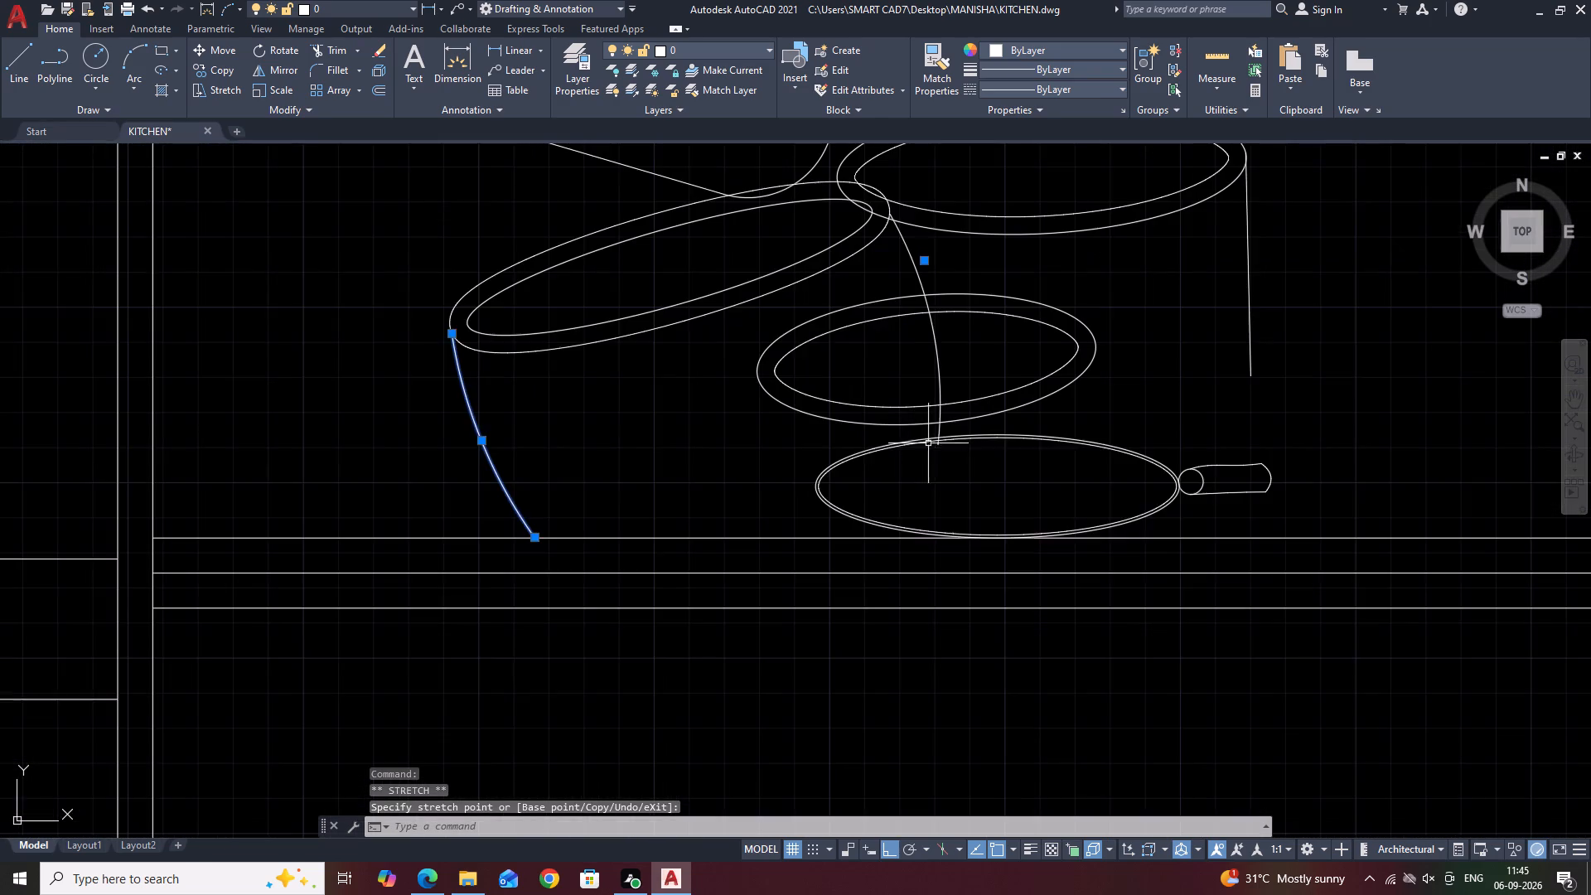
key(Escape)
Move the copied frying pan rim and its handle slightly upward, leaving a gap above the shelf line.
scroll(951, 428, down, 8)
scroll(987, 435, up, 4)
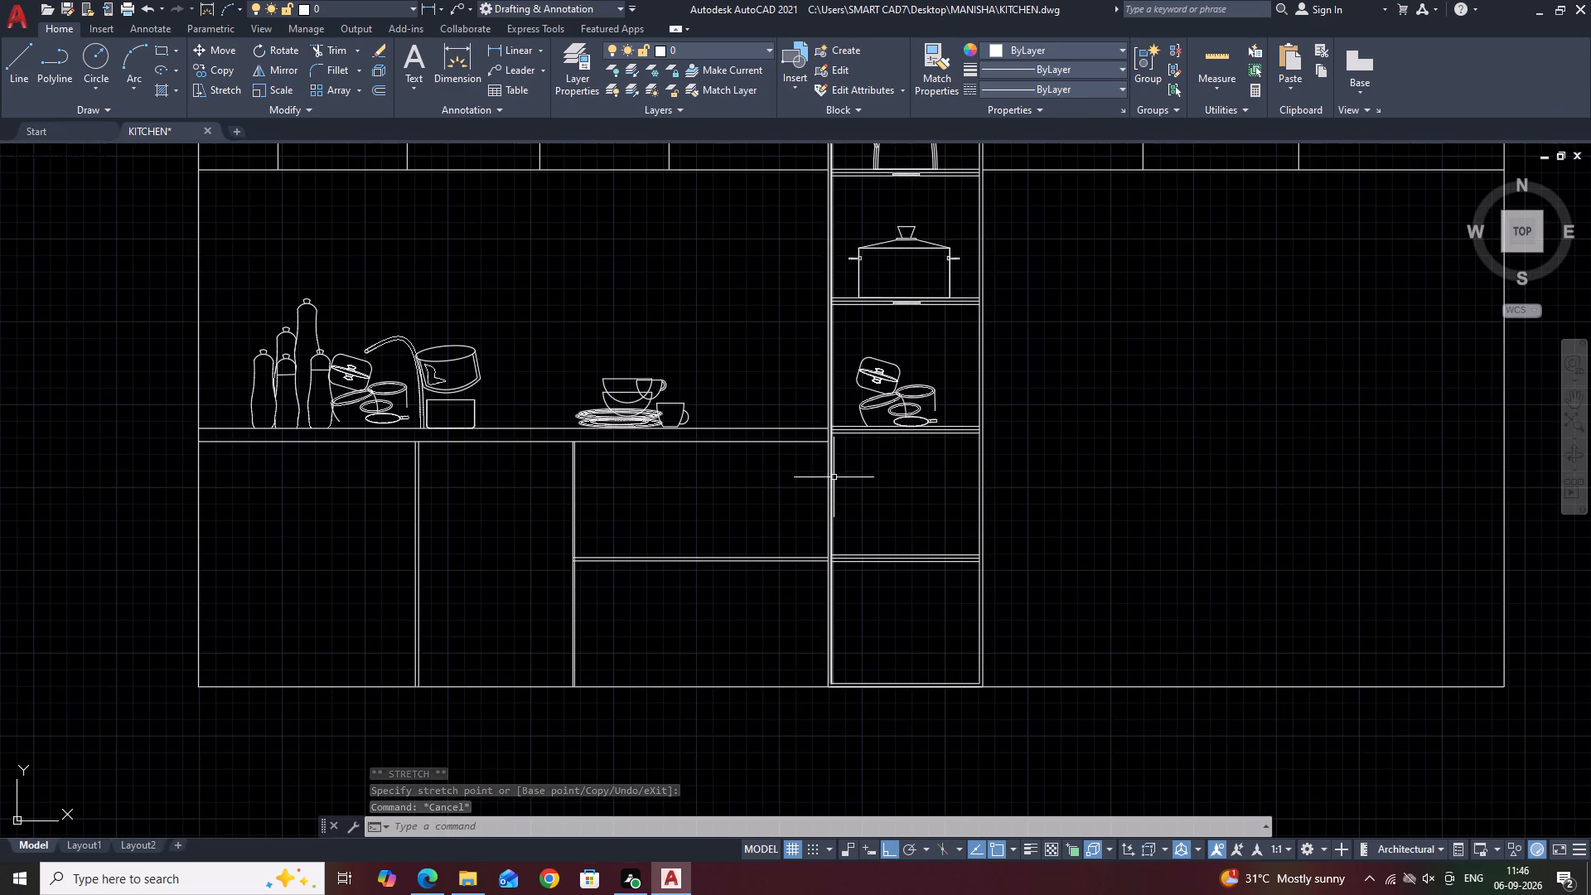
scroll(943, 427, up, 4)
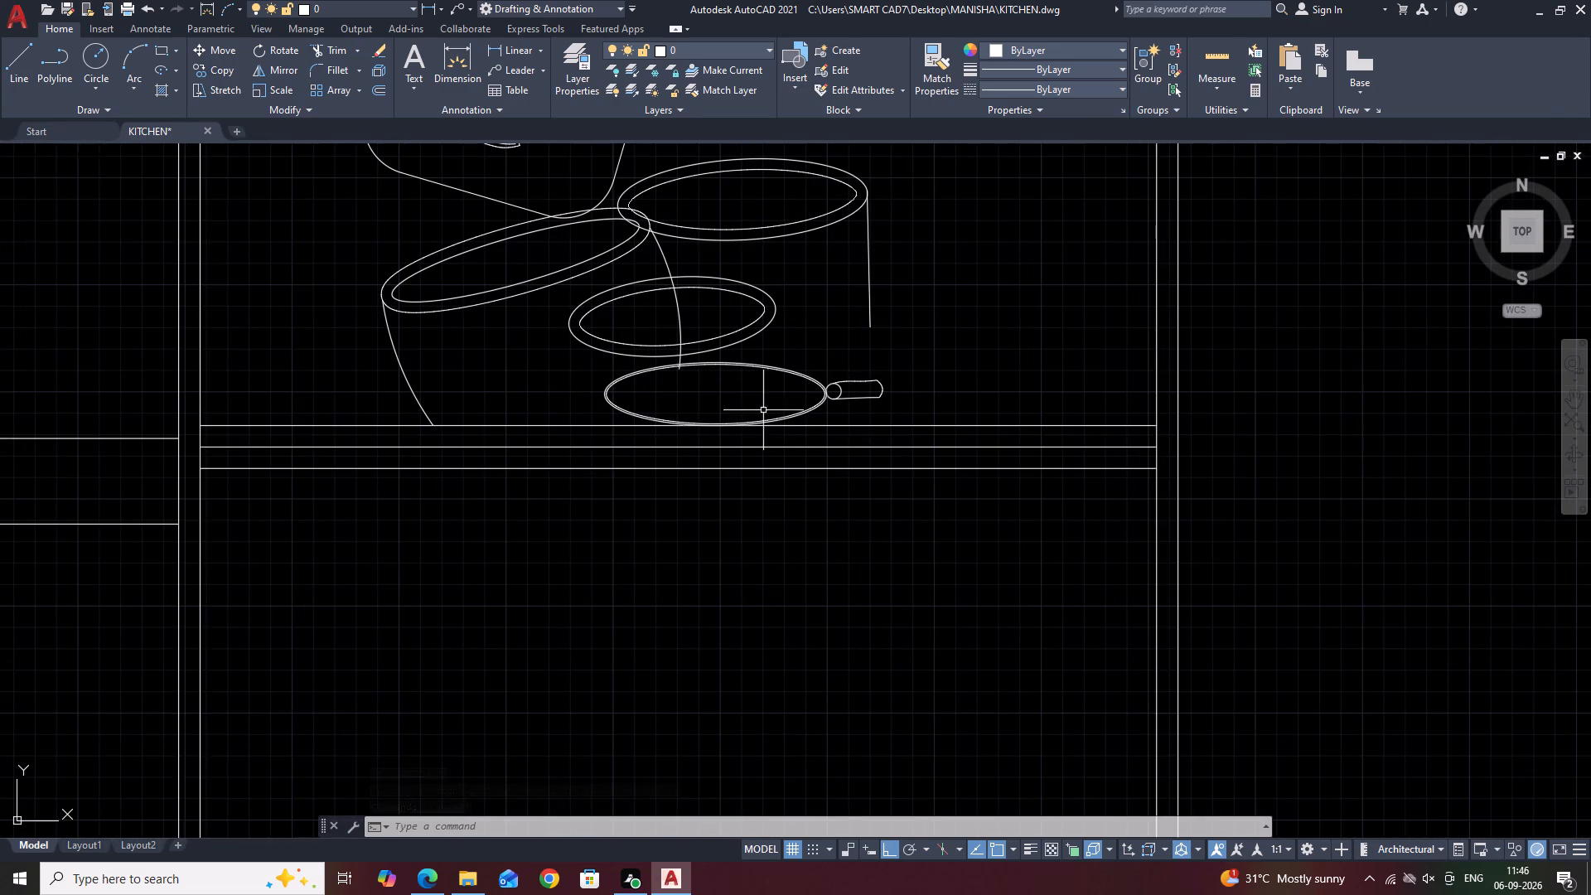
middle_drag(612, 413, 748, 414)
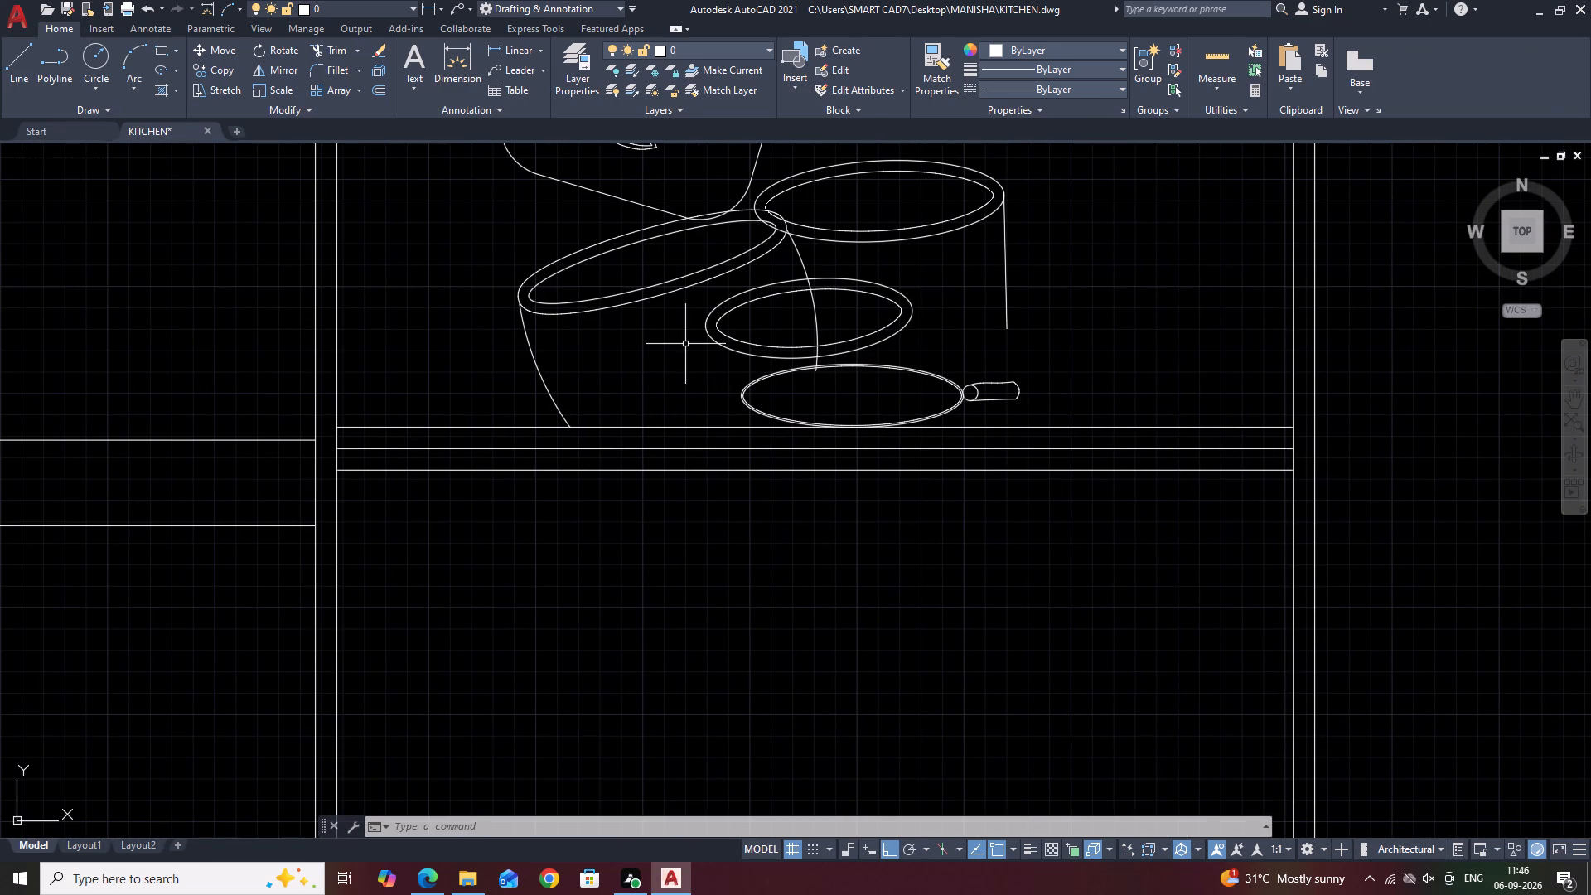
drag(683, 341, 700, 351)
click(1035, 432)
middle_drag(956, 424, 987, 538)
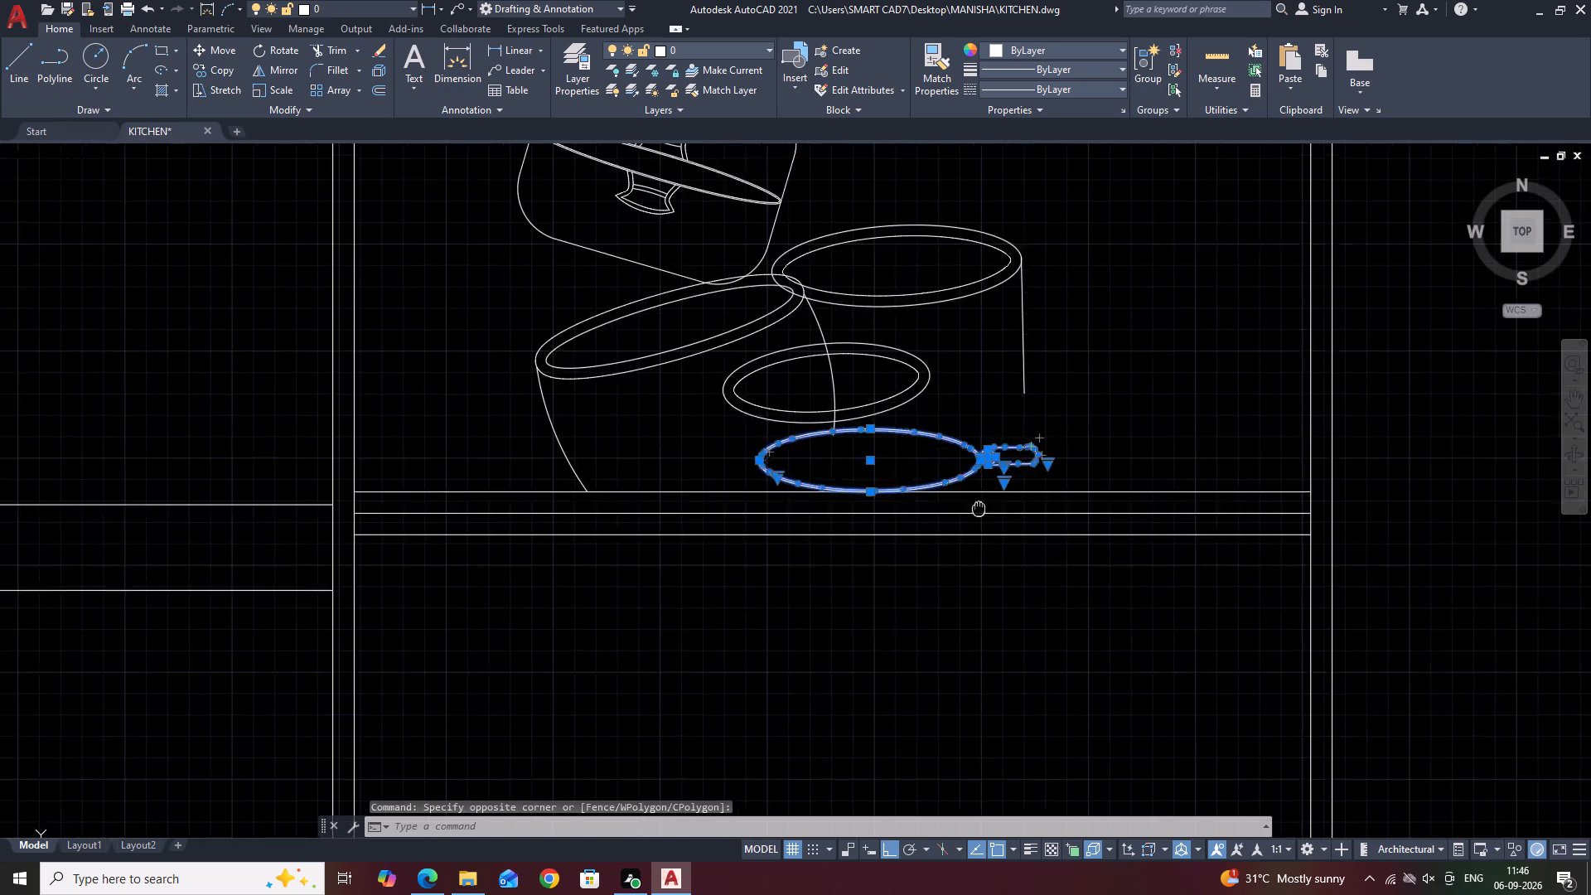
middle_drag(987, 538, 989, 541)
key(m)
key(space)
click(1019, 438)
click(1005, 414)
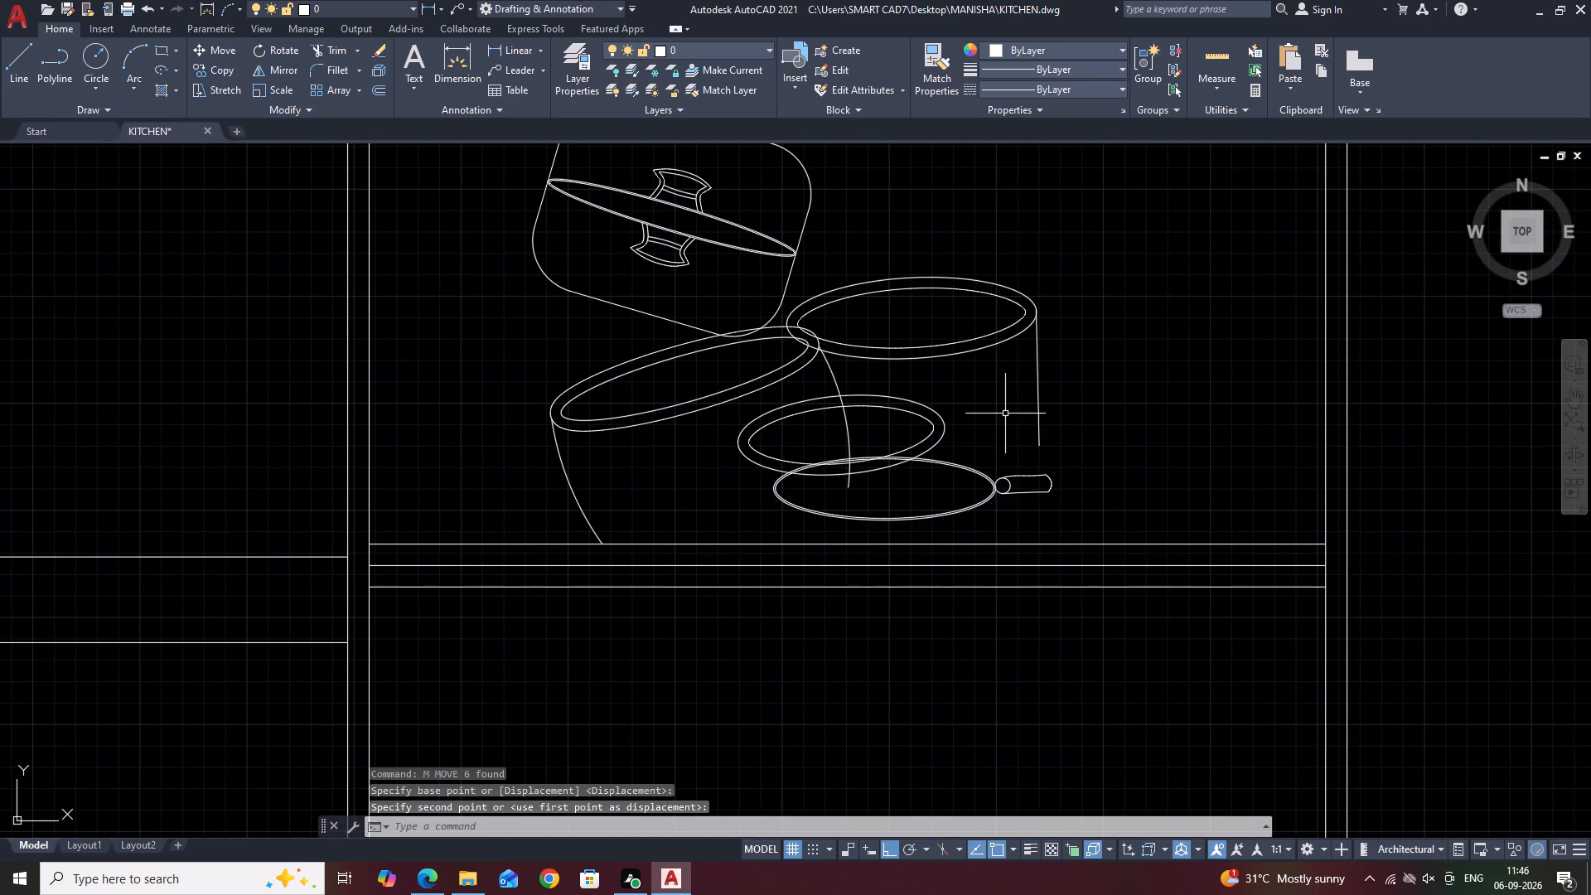
Draw the frying pan's body below its rim with lines, with two inward-sloping sides joined by a flat base.
text(L)
key(space)
scroll(787, 512, up, 1)
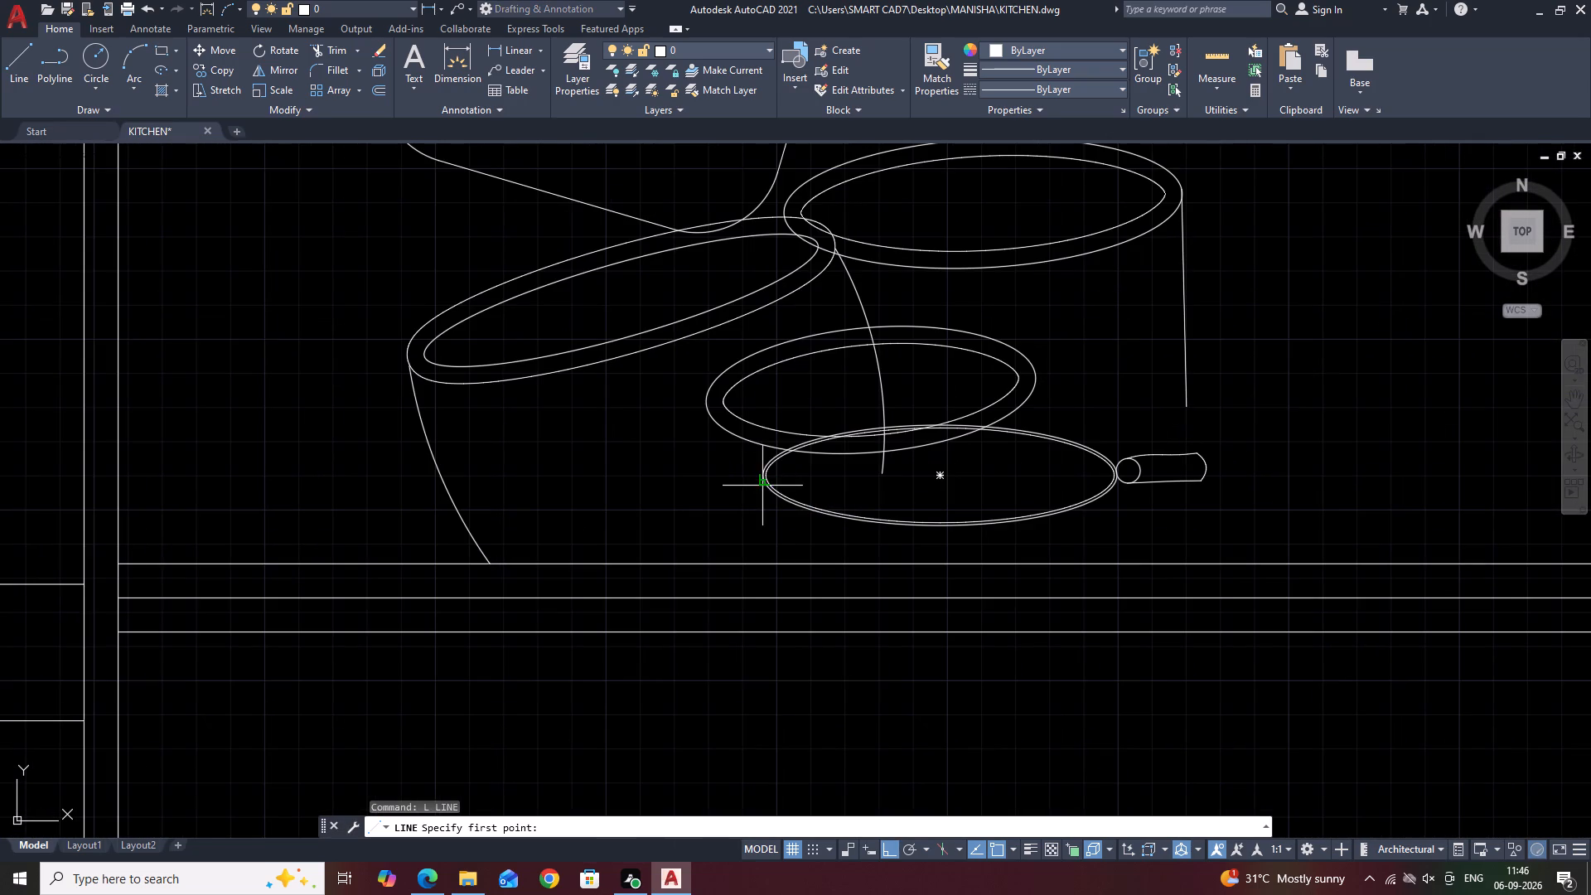
click(757, 483)
key(F8)
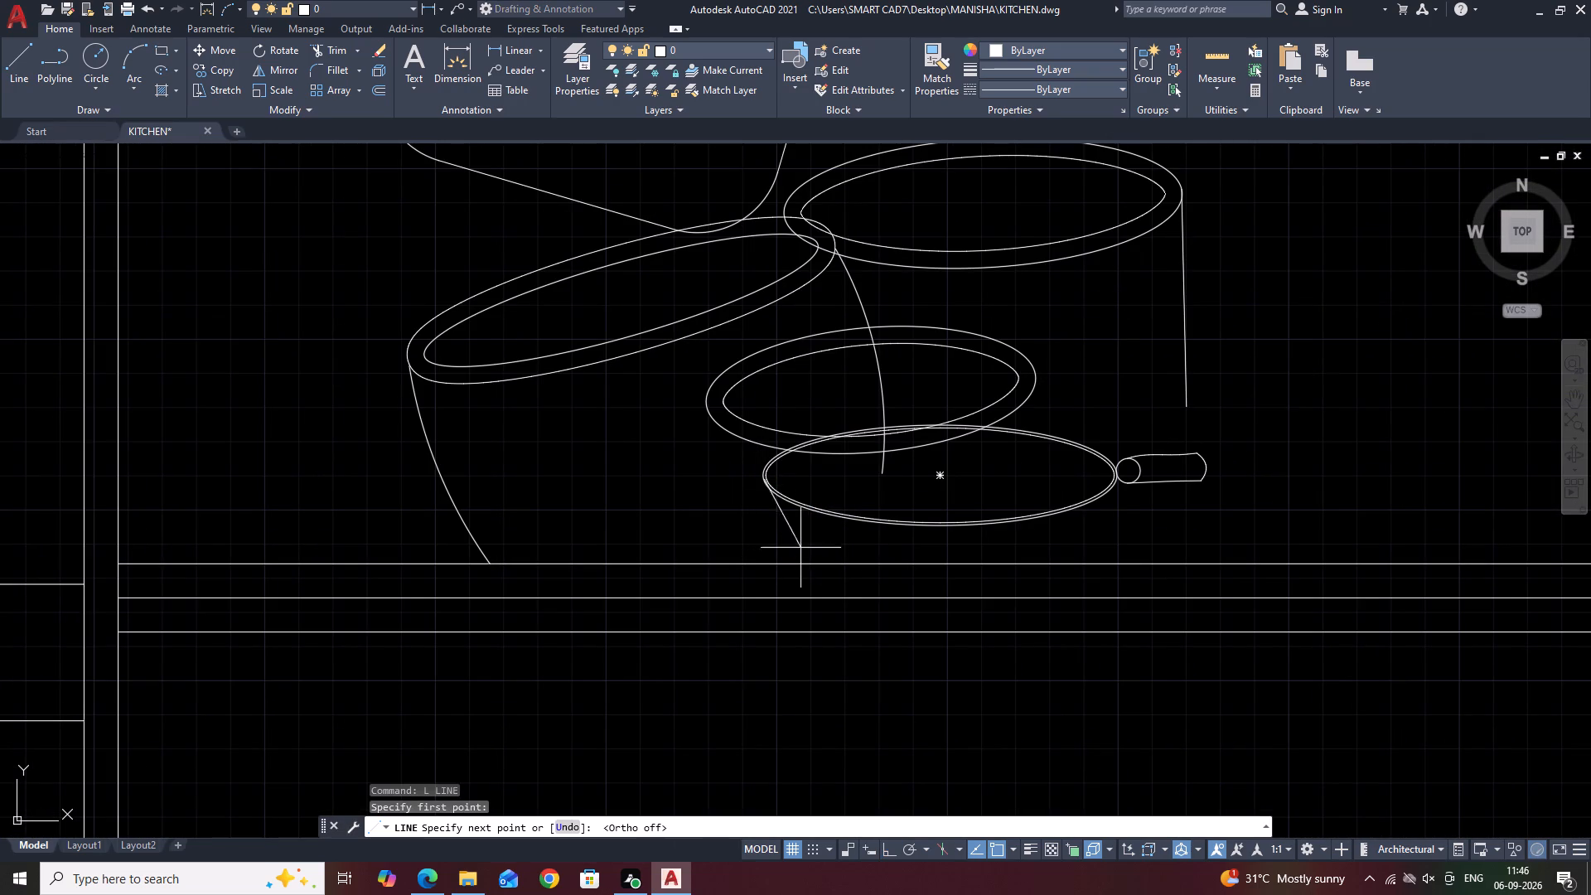
scroll(784, 544, up, 2)
click(823, 555)
scroll(1206, 578, down, 2)
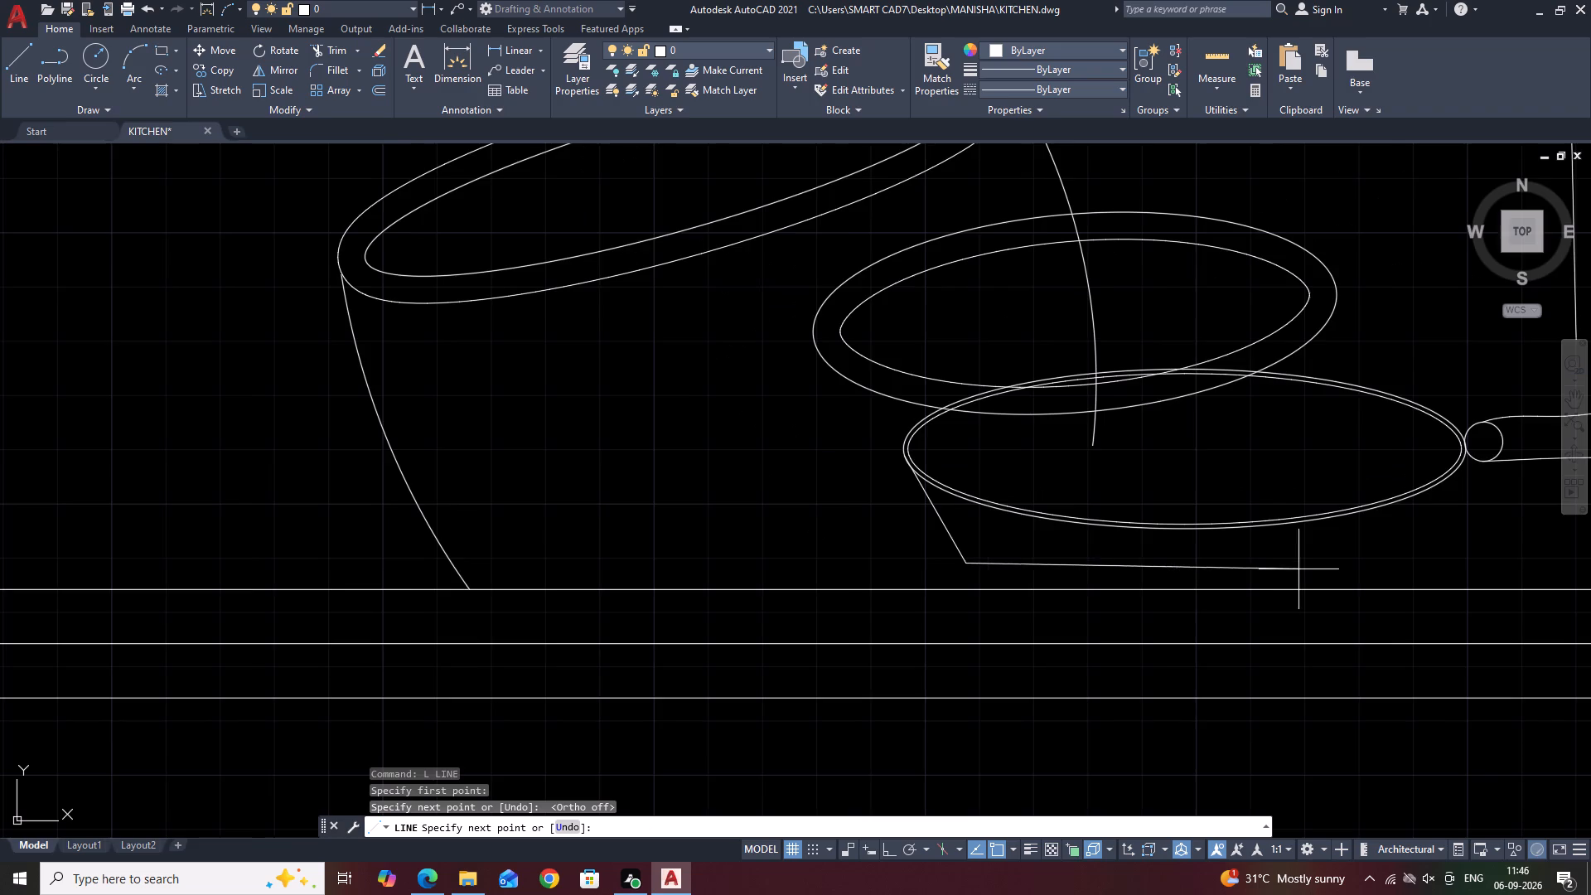
scroll(1379, 573, up, 2)
click(1386, 558)
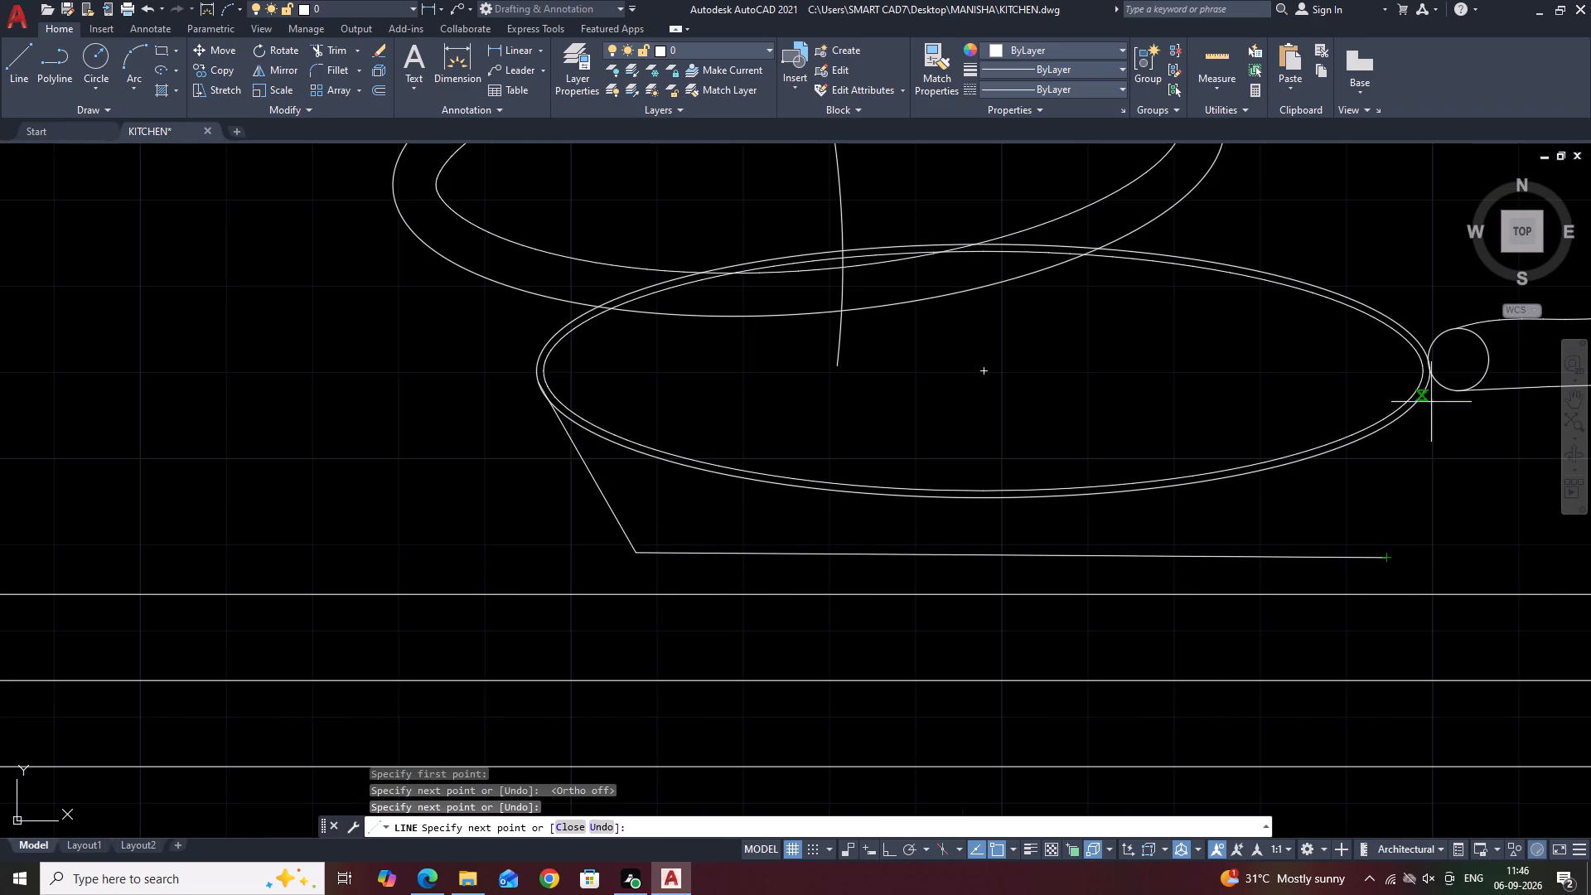
click(1434, 379)
key(Escape)
Stretch the upper end of the frying pan's left side line slightly up along the outer rim's edge.
scroll(544, 412, up, 2)
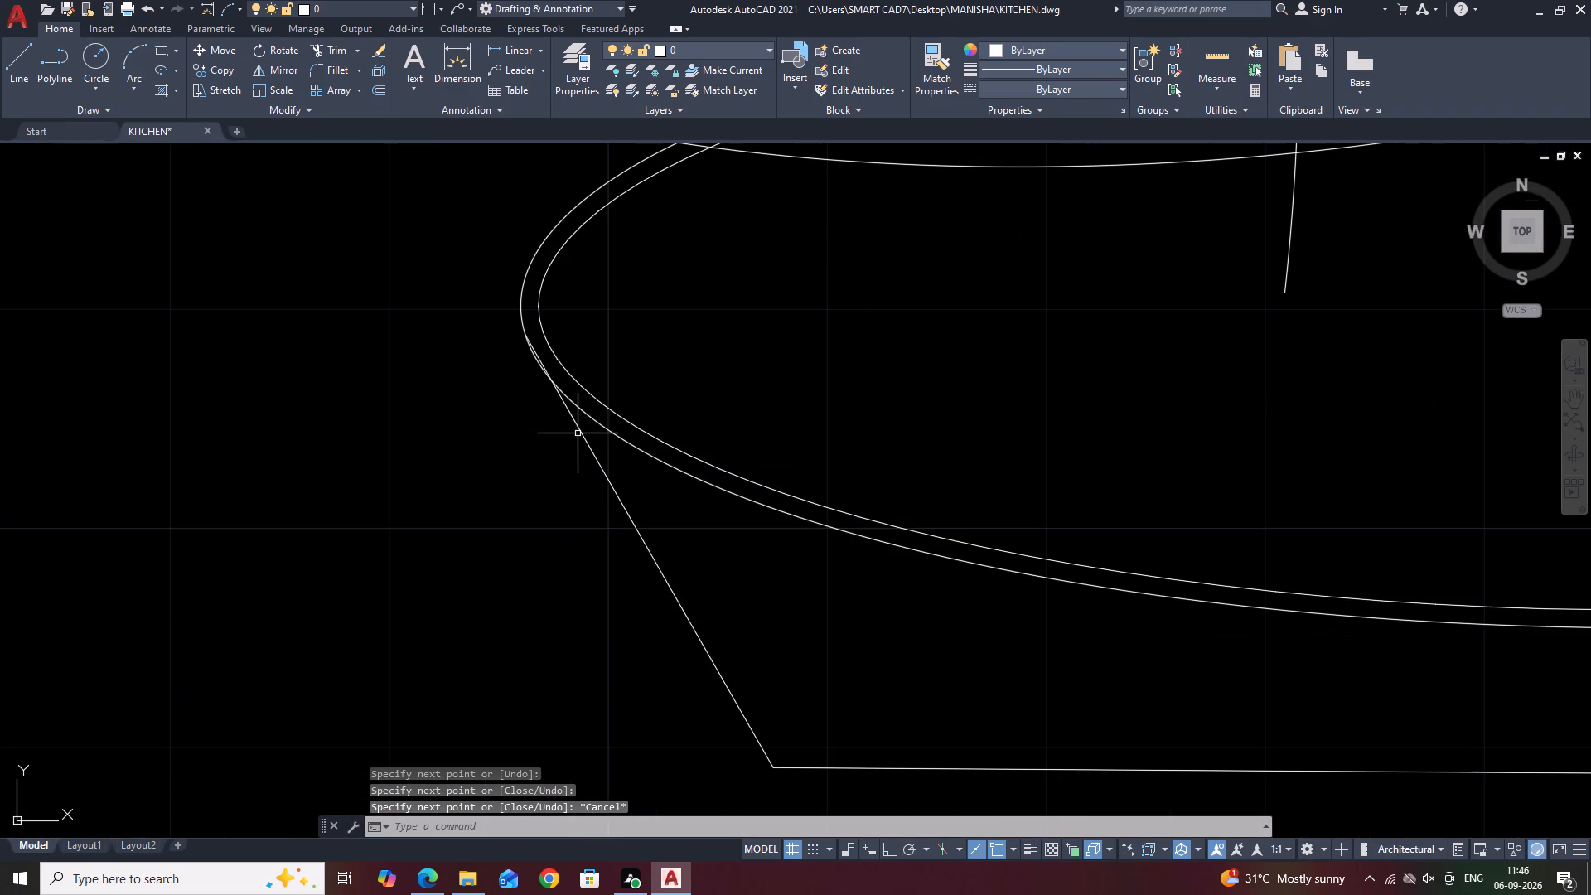
click(579, 434)
middle_drag(534, 391, 565, 491)
scroll(549, 435, up, 2)
click(562, 431)
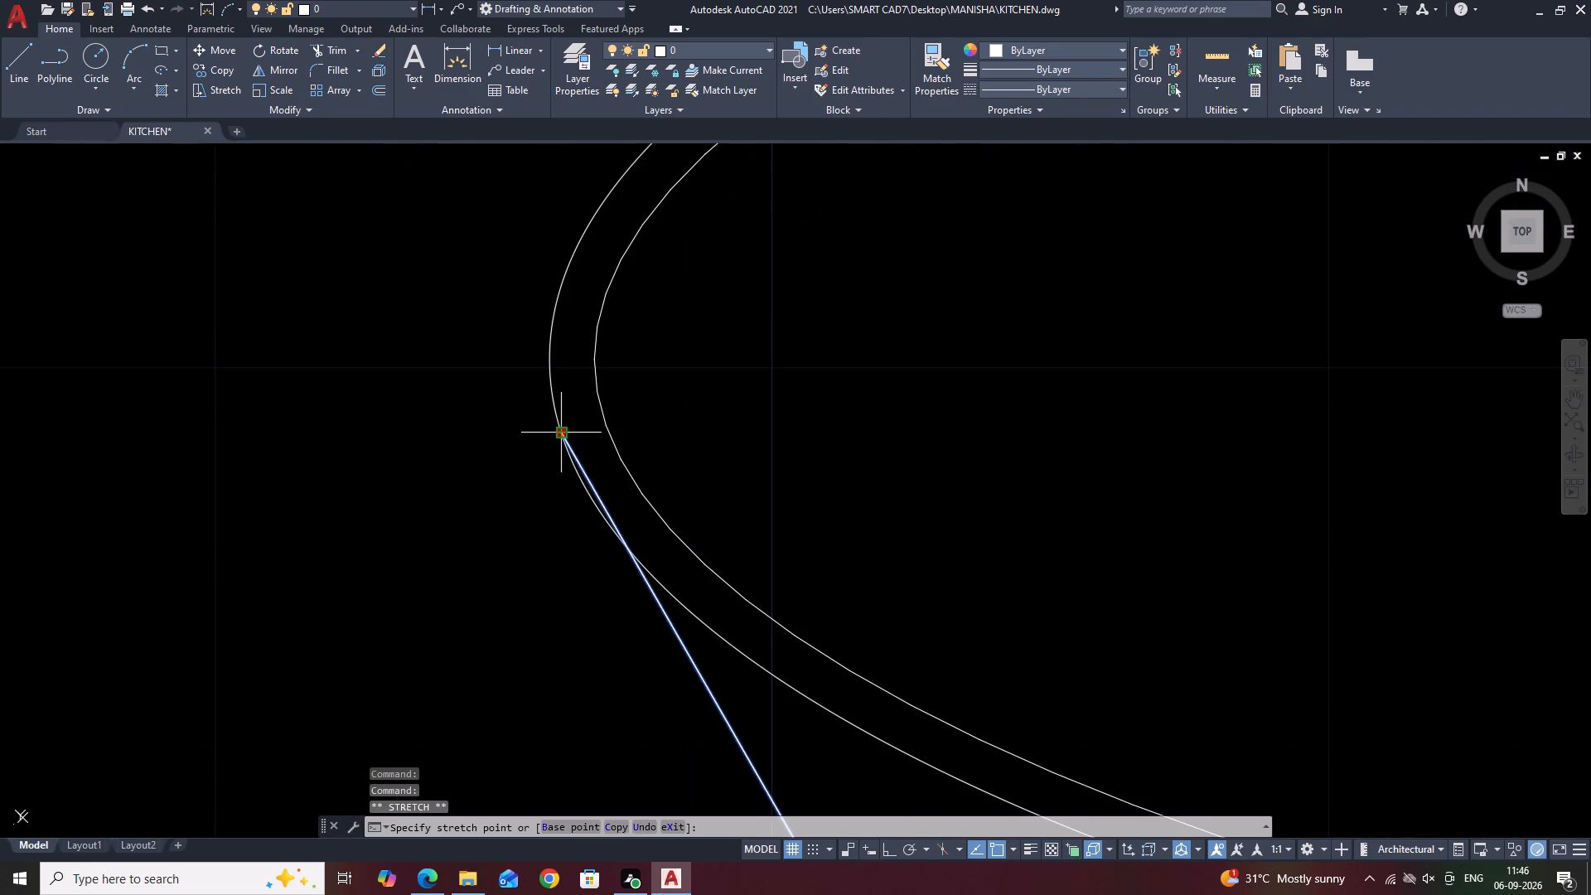
click(545, 399)
key(Escape)
Trim the small overlap where the frying pan's left side line meets the rim.
scroll(589, 460, down, 4)
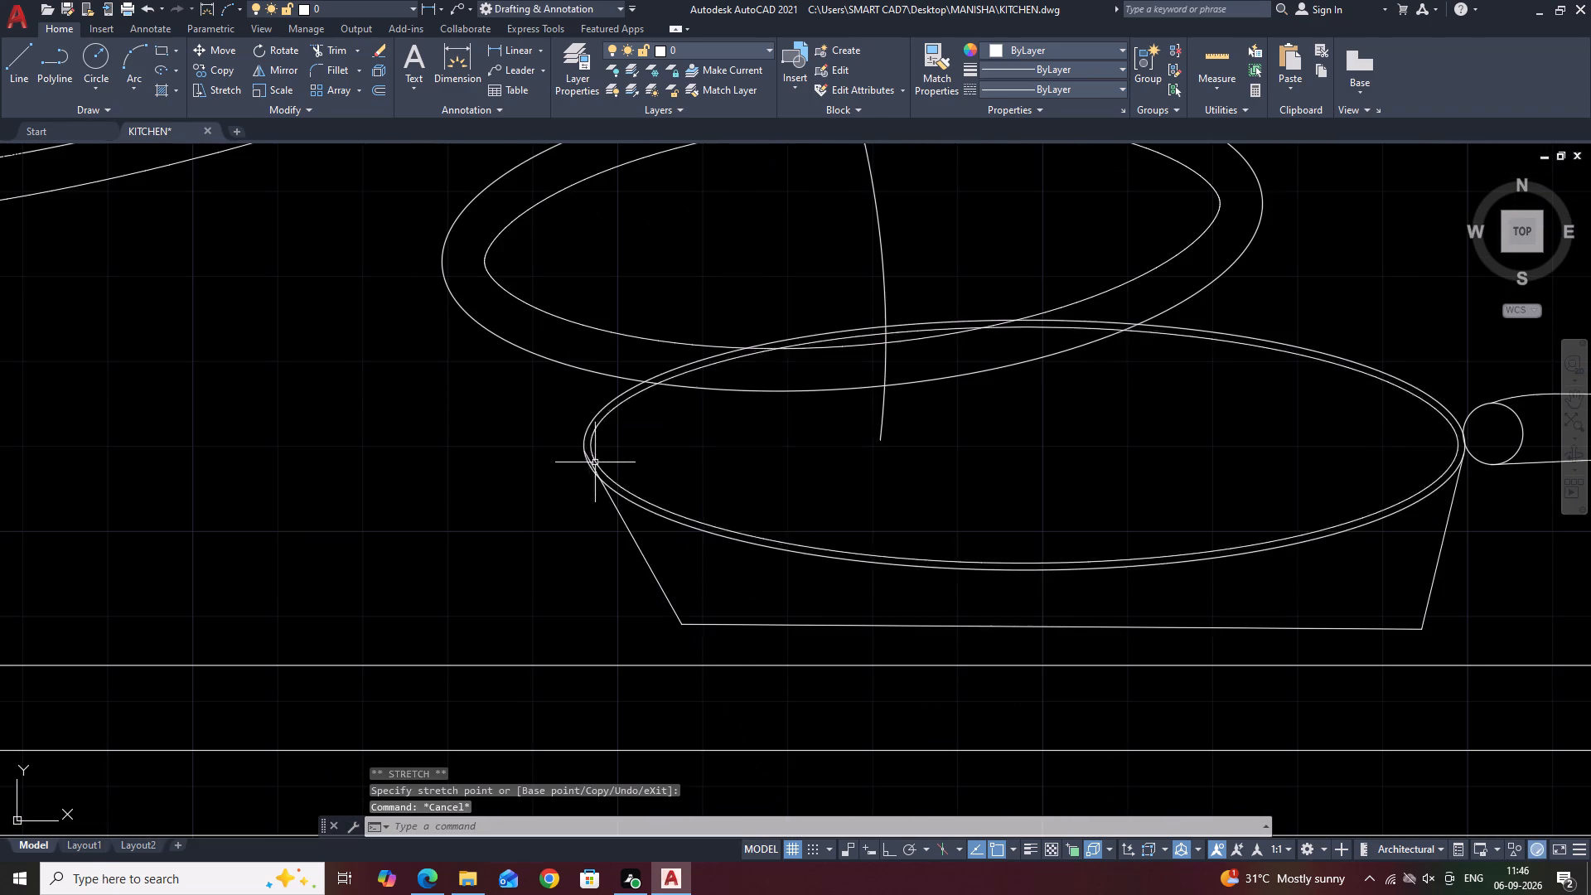
key(t)
key(r)
key(space)
scroll(585, 468, up, 1)
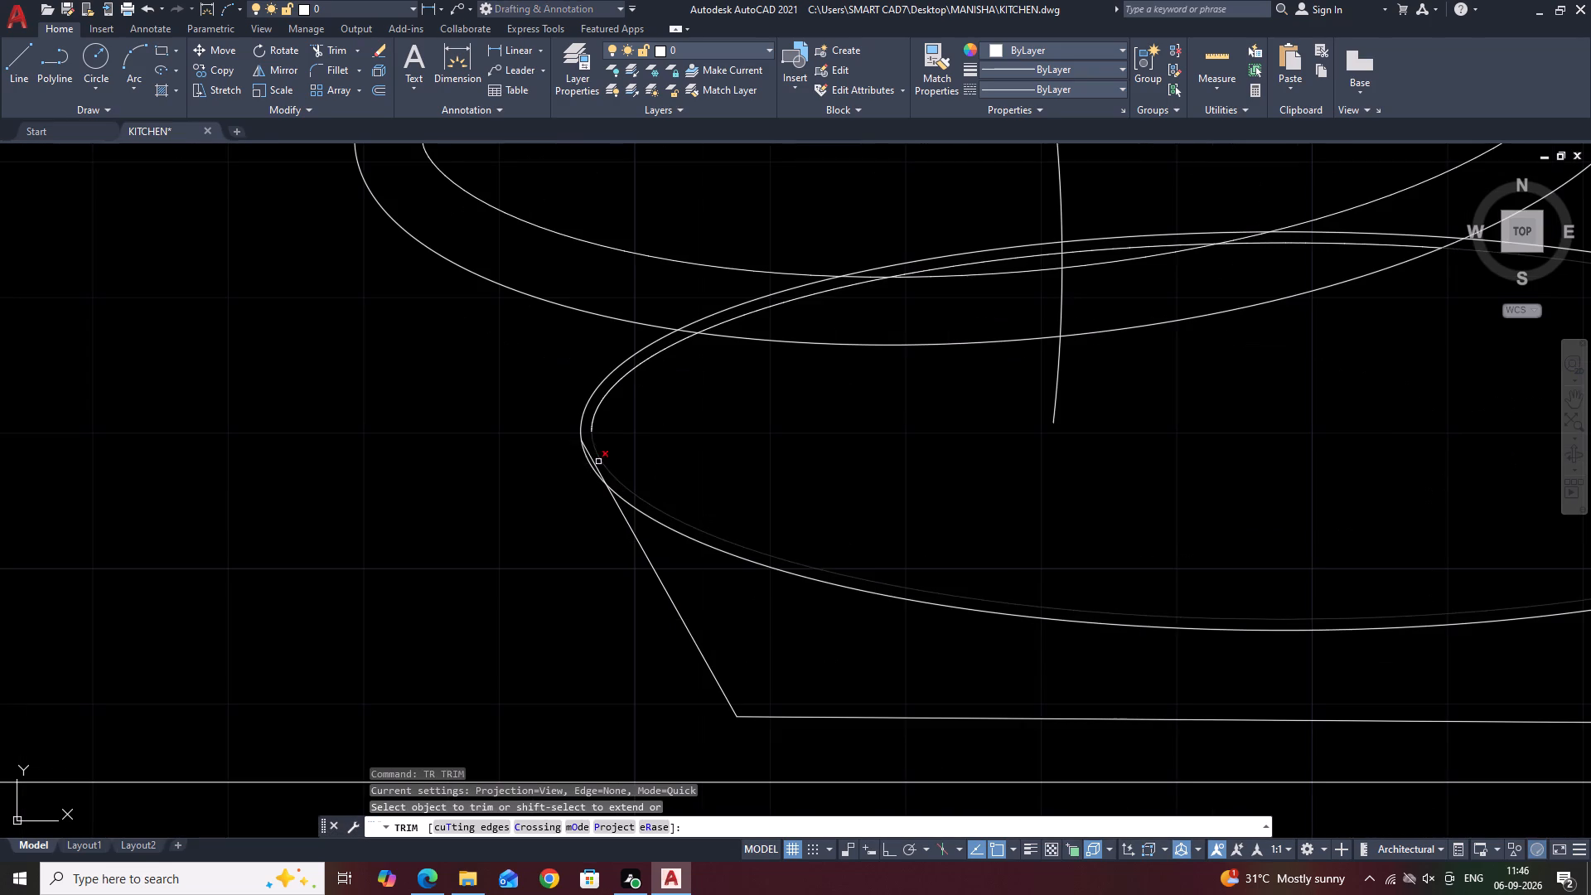
click(594, 464)
key(Escape)
Move the whole frying pan, including its body and handle, straight down so its base rests on the shelf line.
scroll(500, 591, down, 4)
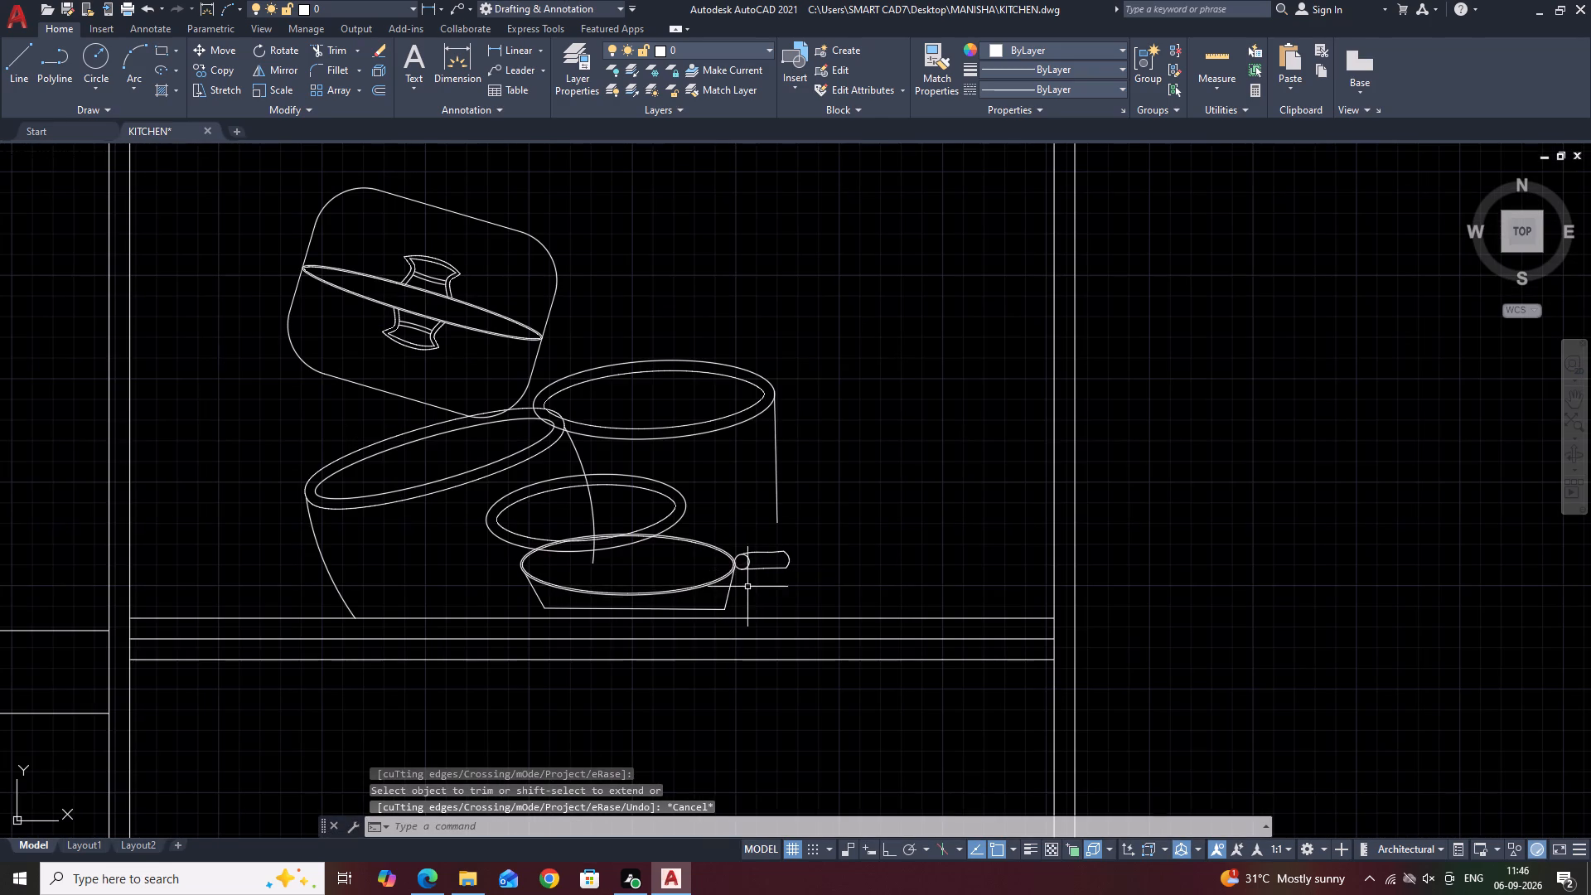
scroll(507, 531, up, 2)
drag(350, 491, 366, 499)
scroll(646, 612, down, 2)
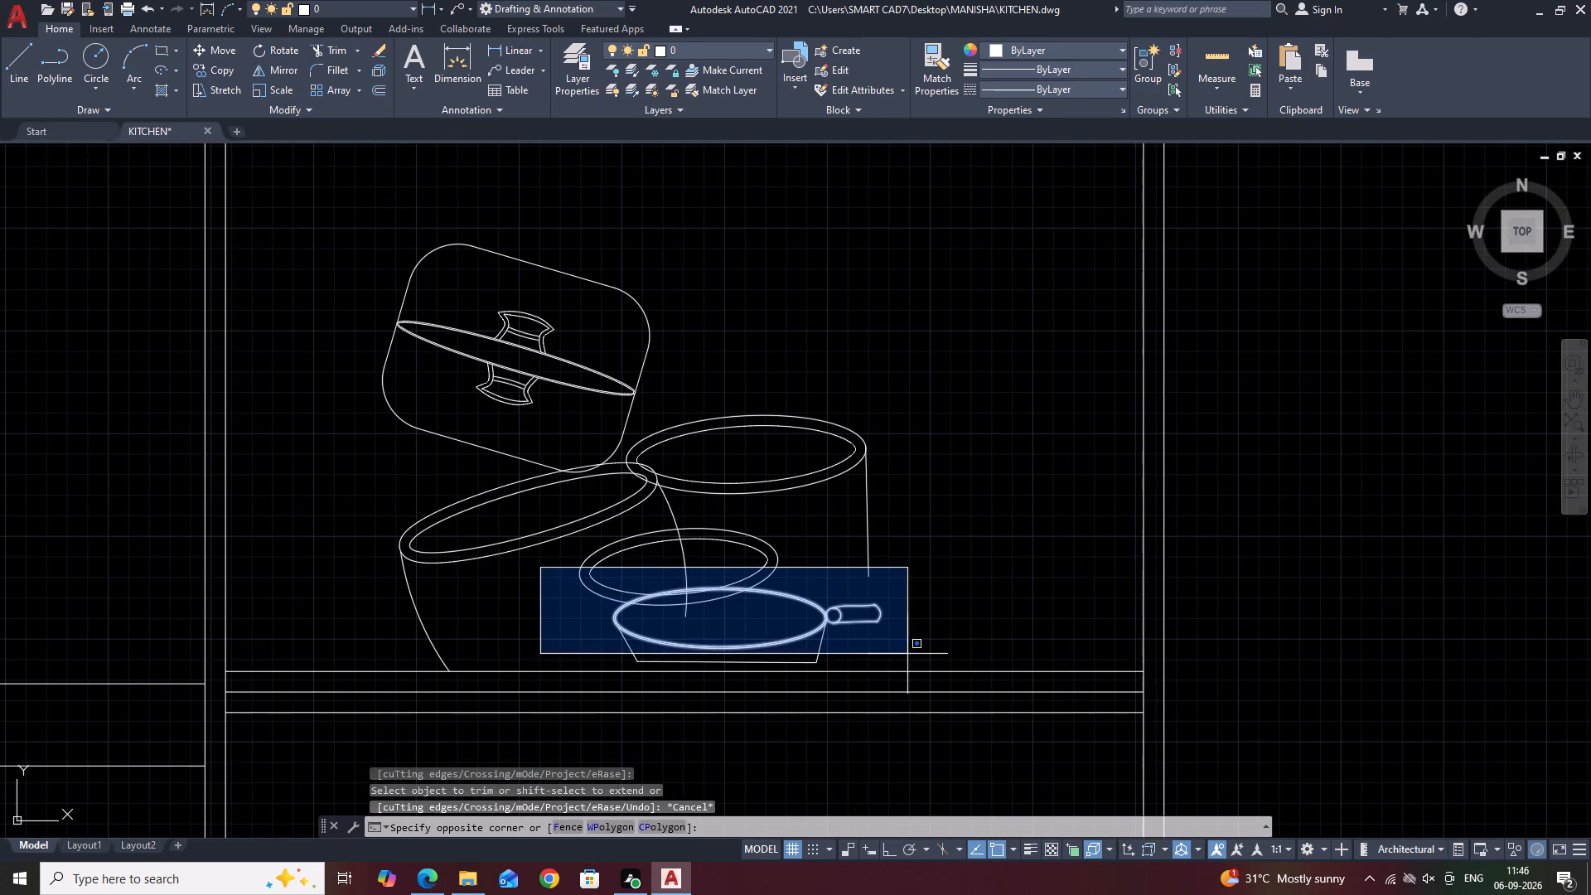
click(904, 673)
key(m)
key(space)
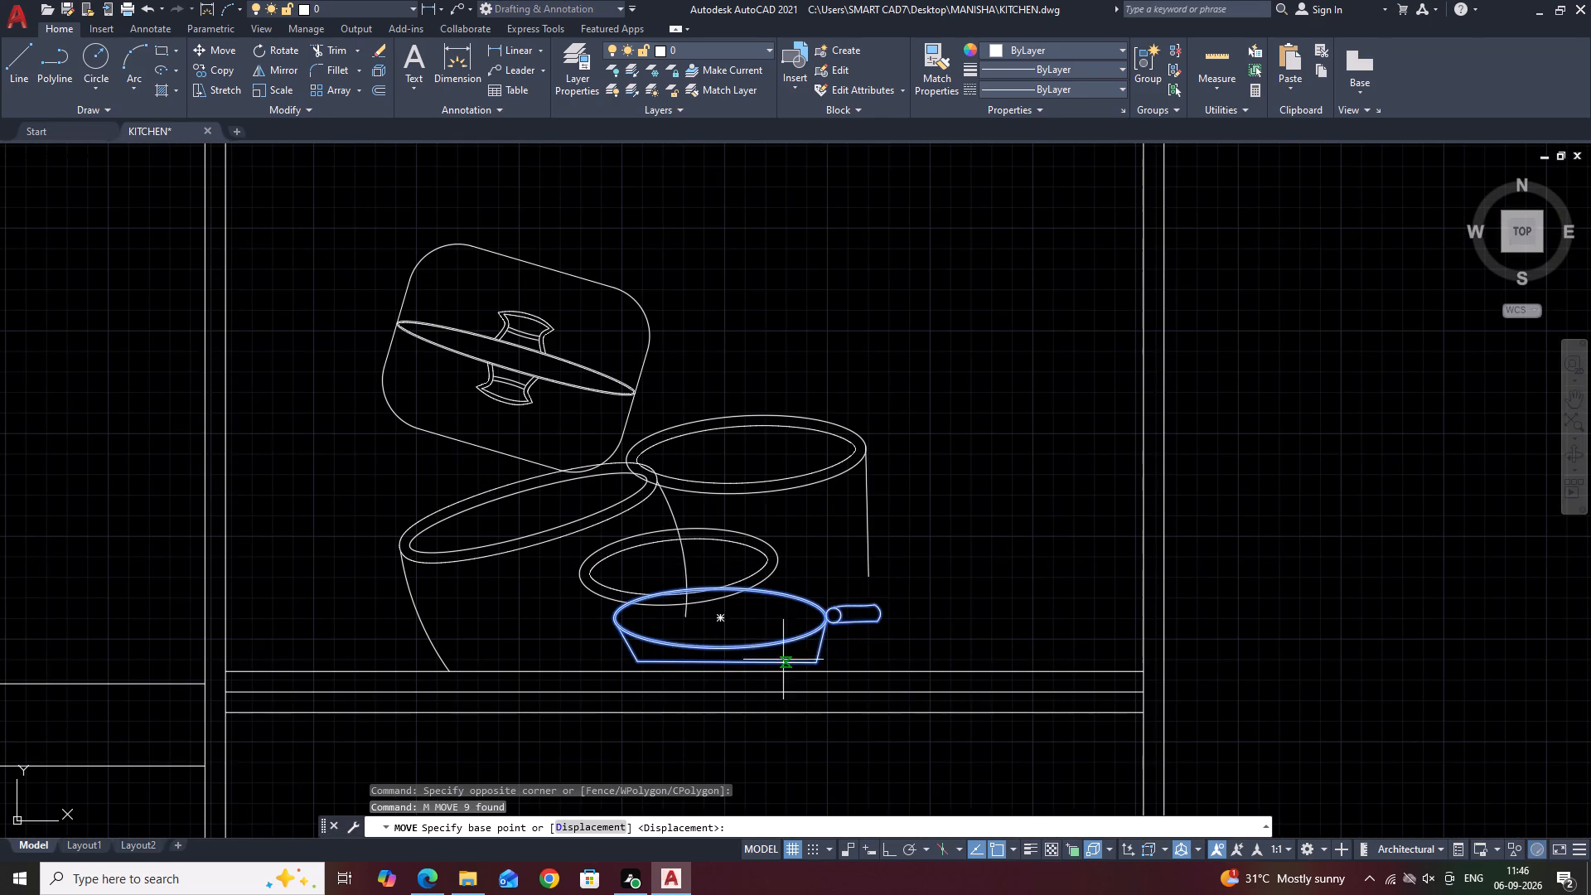
scroll(752, 674, up, 2)
click(681, 643)
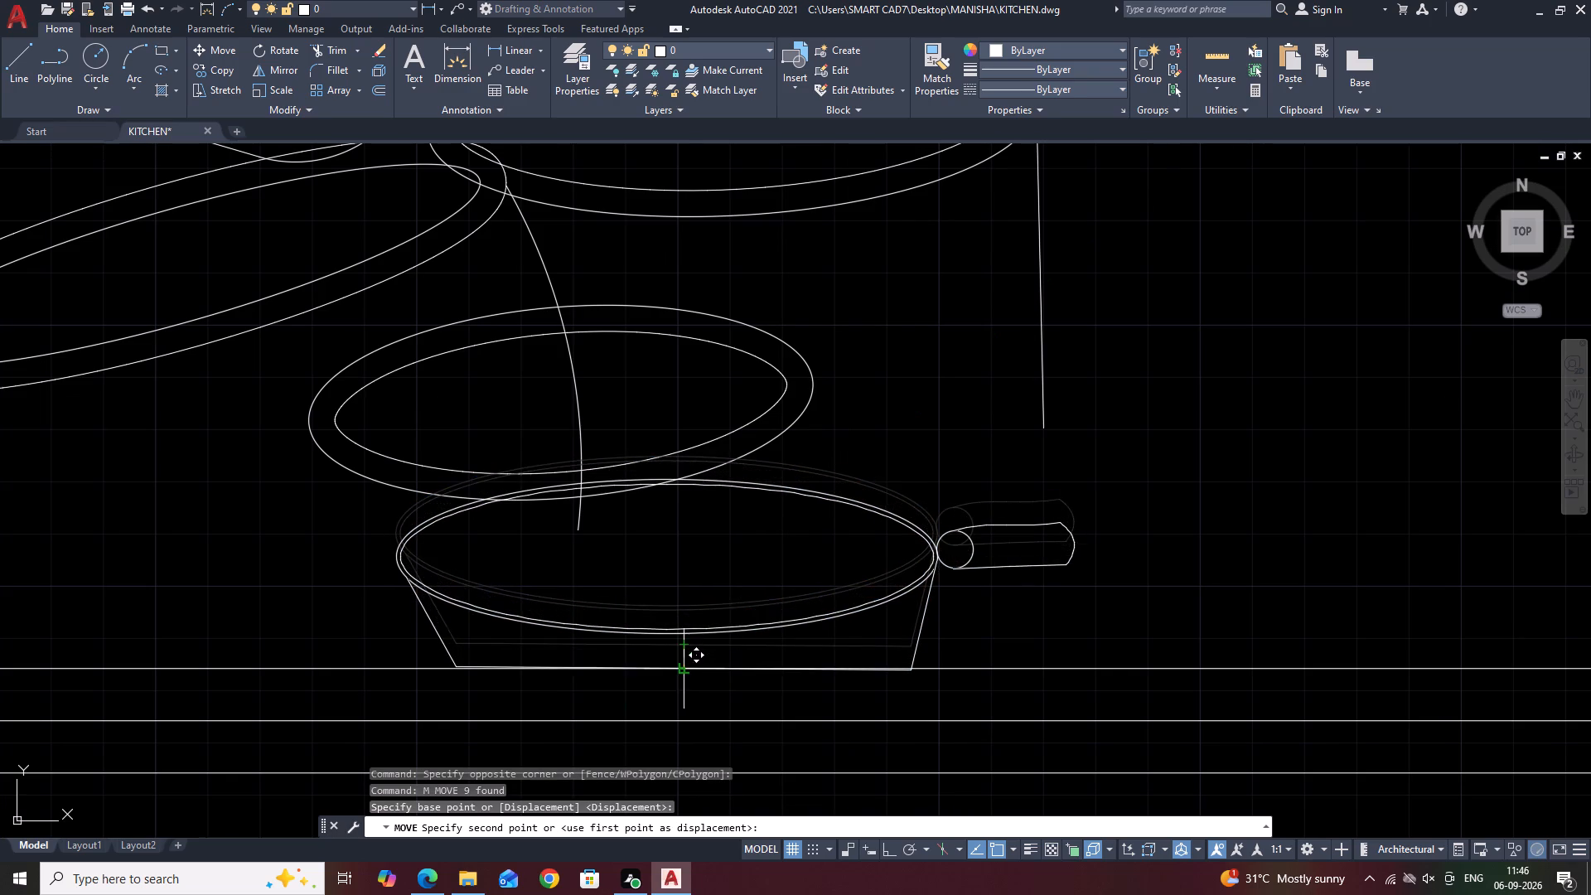
click(679, 665)
Copy the stacked plates, bowls and cups from the countertop onto the shelf below the pans in the tall unit.
scroll(1150, 506, down, 3)
middle_drag(1255, 544, 1140, 444)
scroll(1115, 462, down, 2)
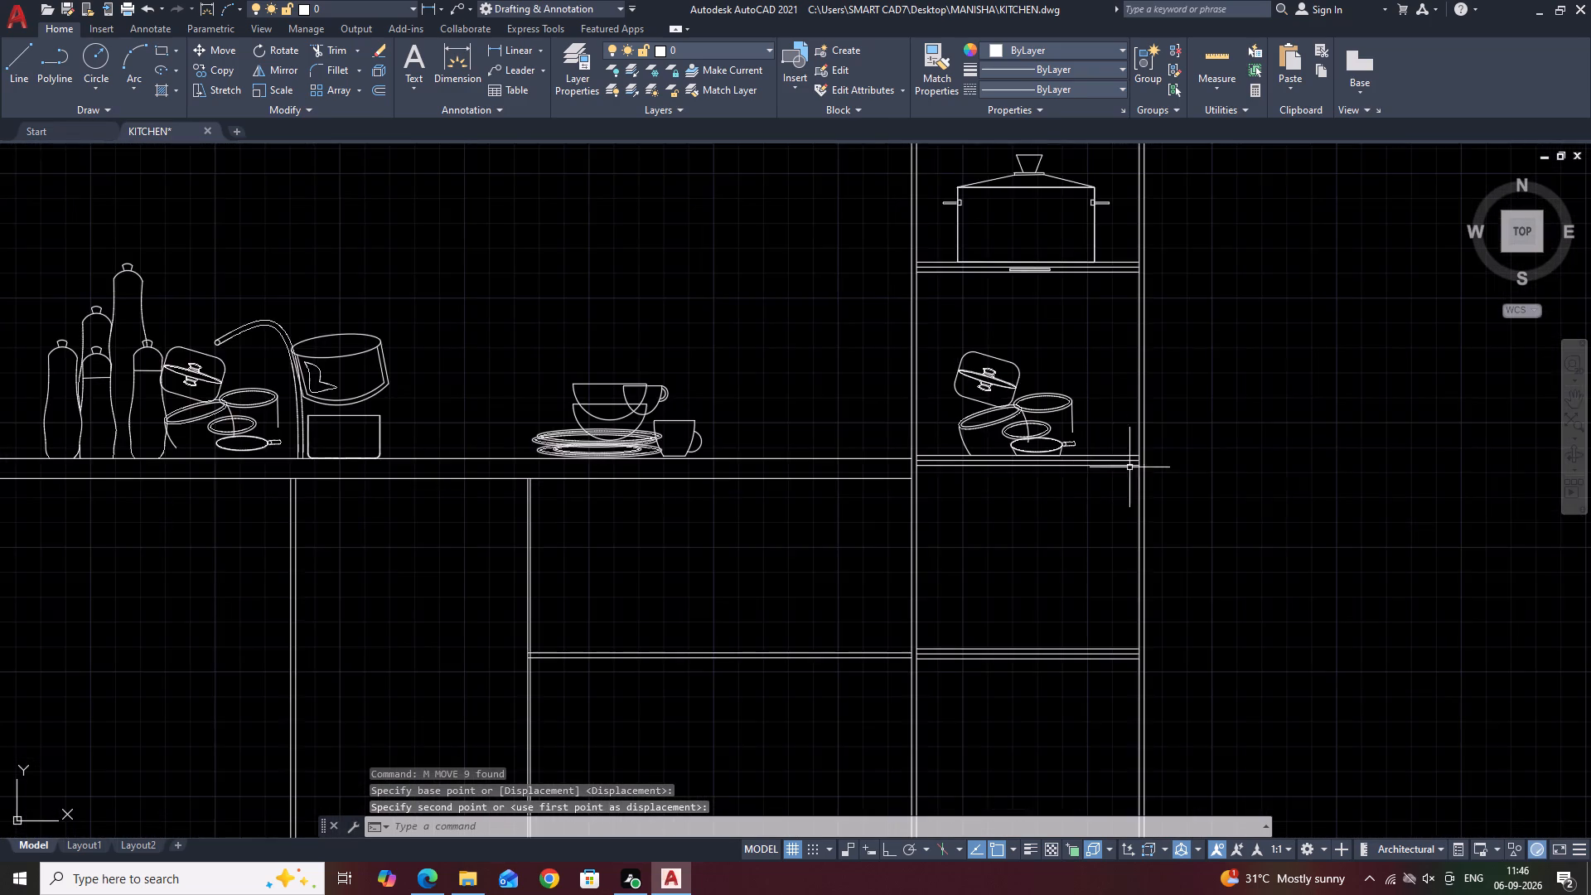
middle_drag(1222, 409, 1137, 375)
scroll(1076, 405, down, 1)
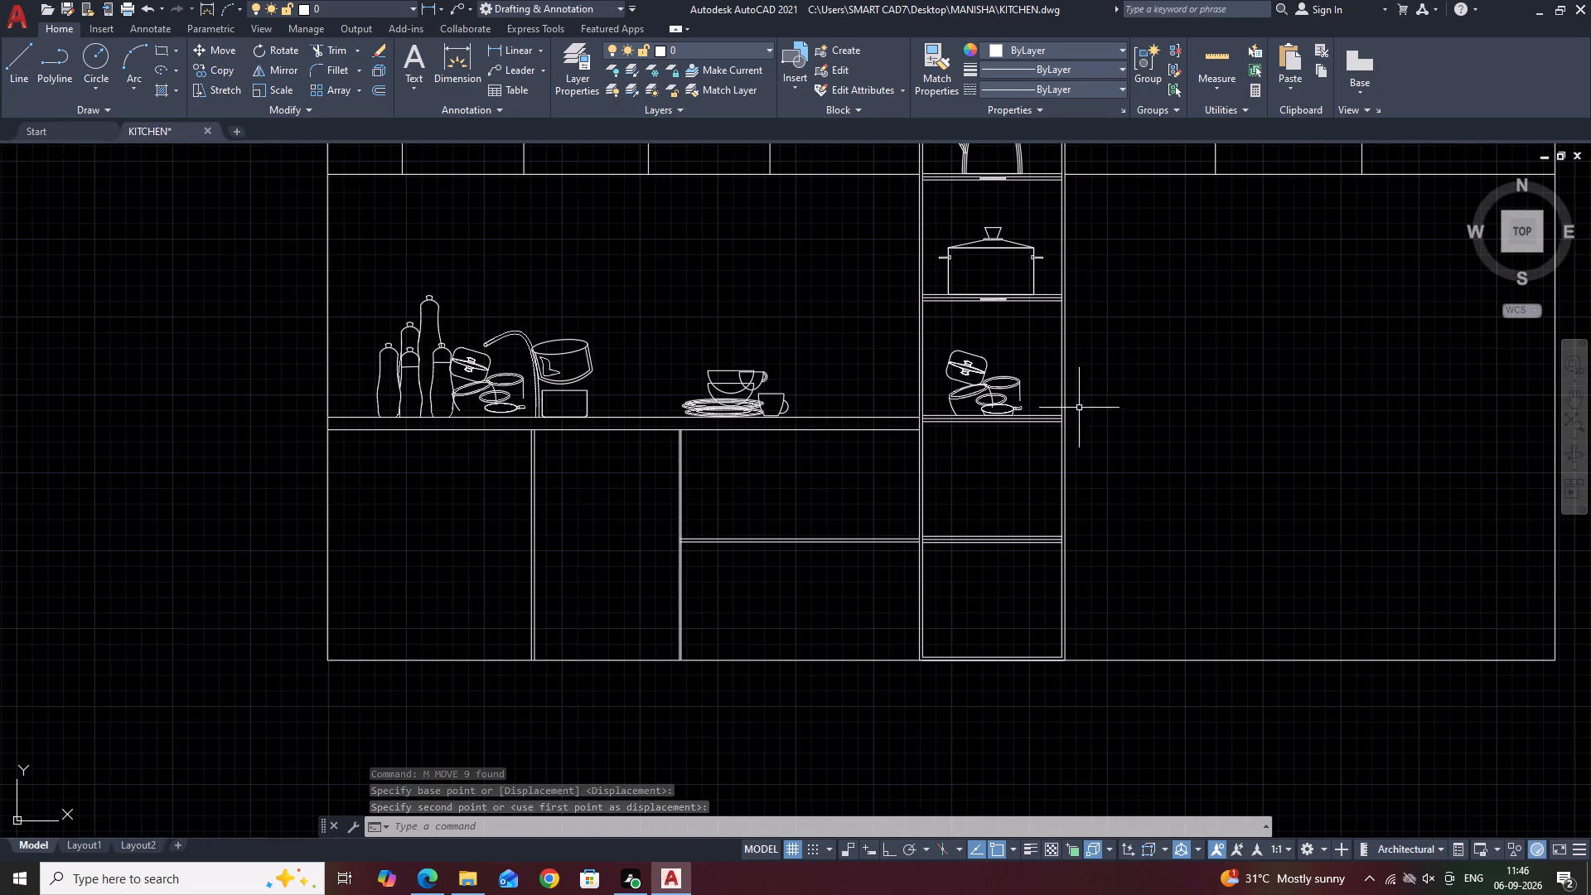
scroll(689, 379, up, 2)
click(626, 266)
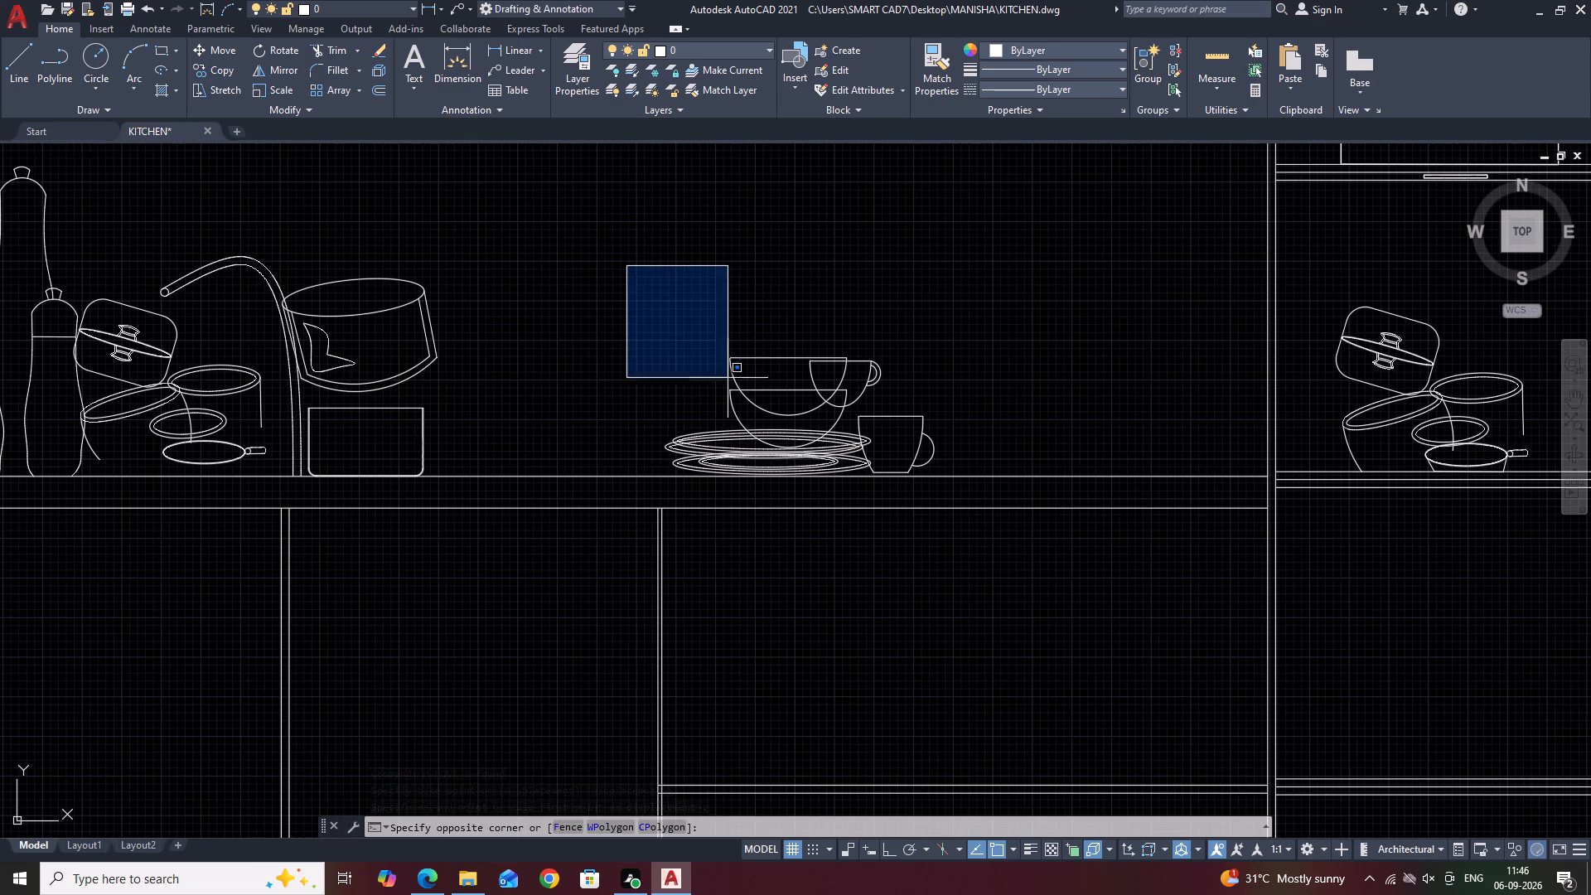
click(964, 503)
key(c)
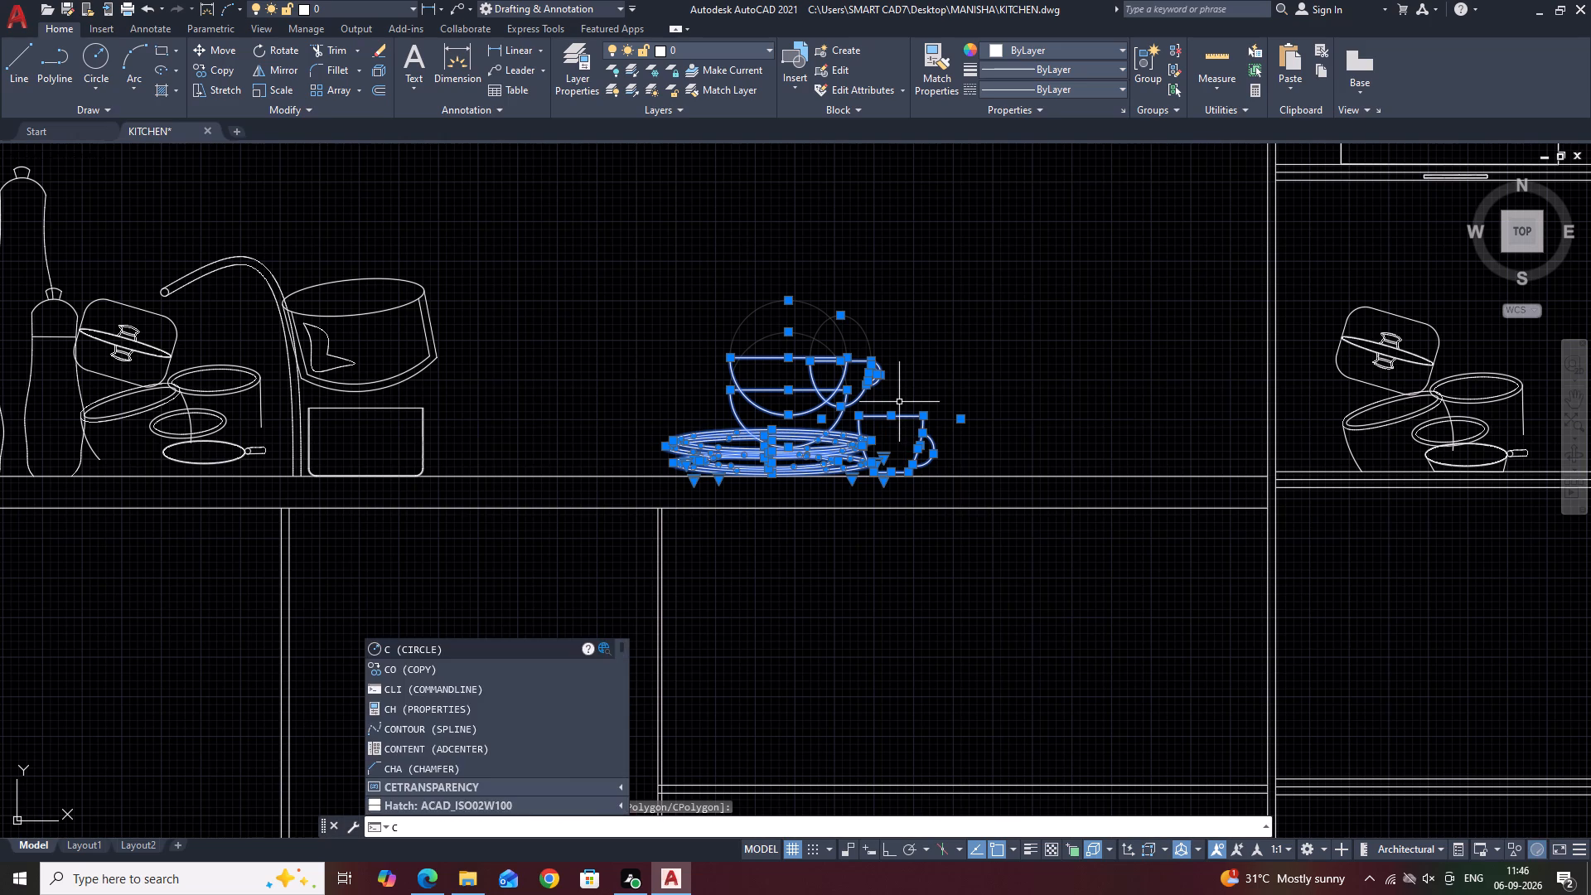
key(o)
key(space)
click(769, 472)
scroll(805, 484, down, 1)
scroll(1032, 568, down, 1)
scroll(1131, 631, up, 3)
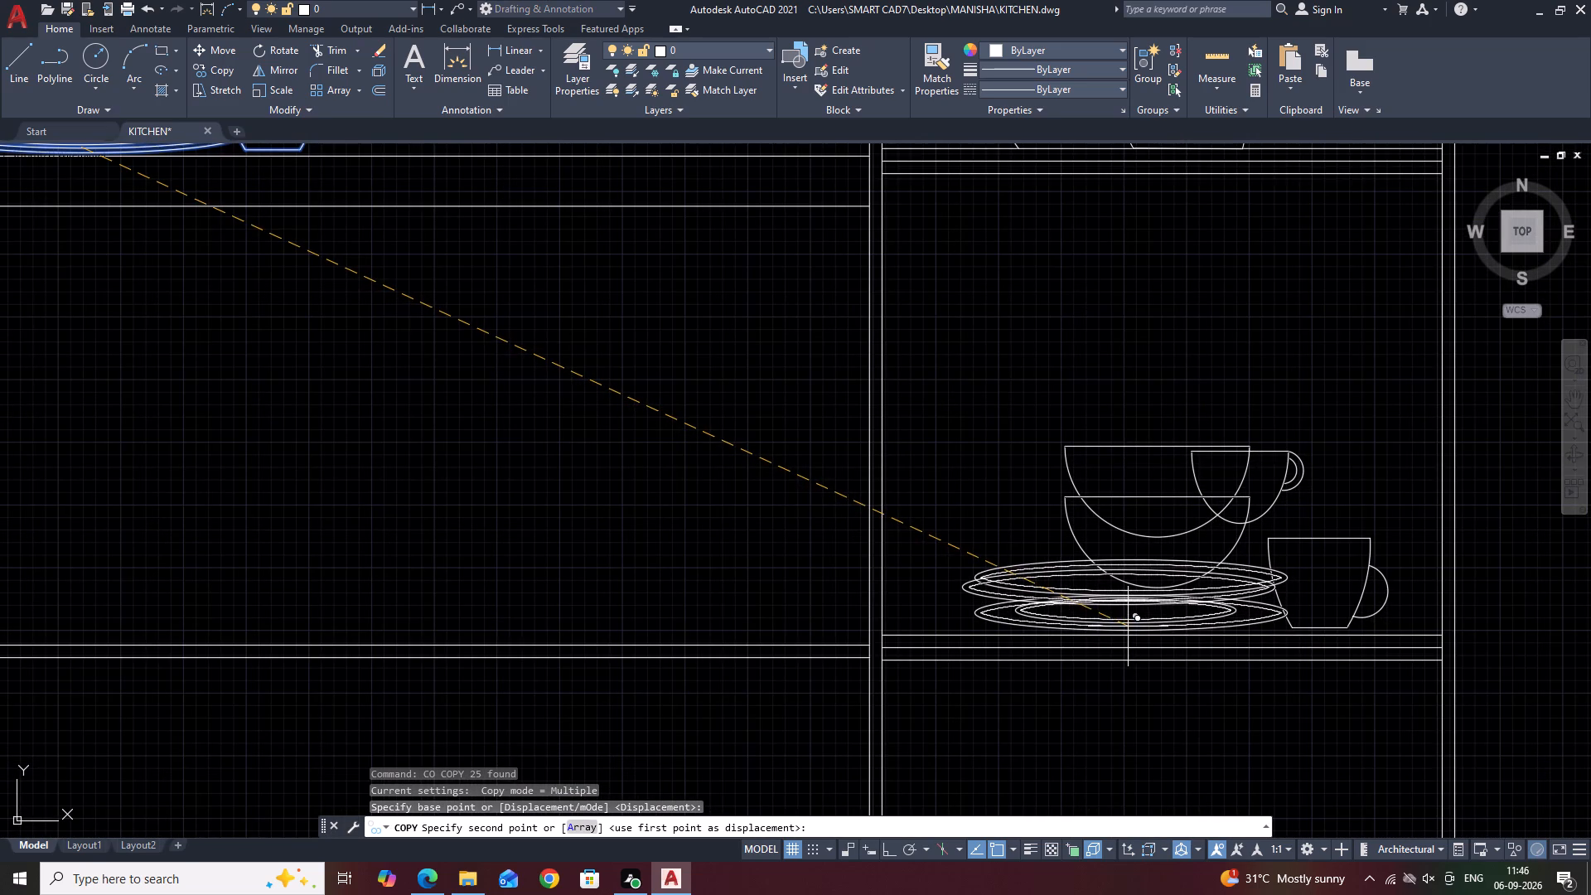
click(1128, 626)
key(Escape)
Copy the lidded cooking pot and the narrow strip beneath it down into the tall unit's bottom compartment.
scroll(887, 433, down, 3)
middle_drag(1231, 510, 1216, 449)
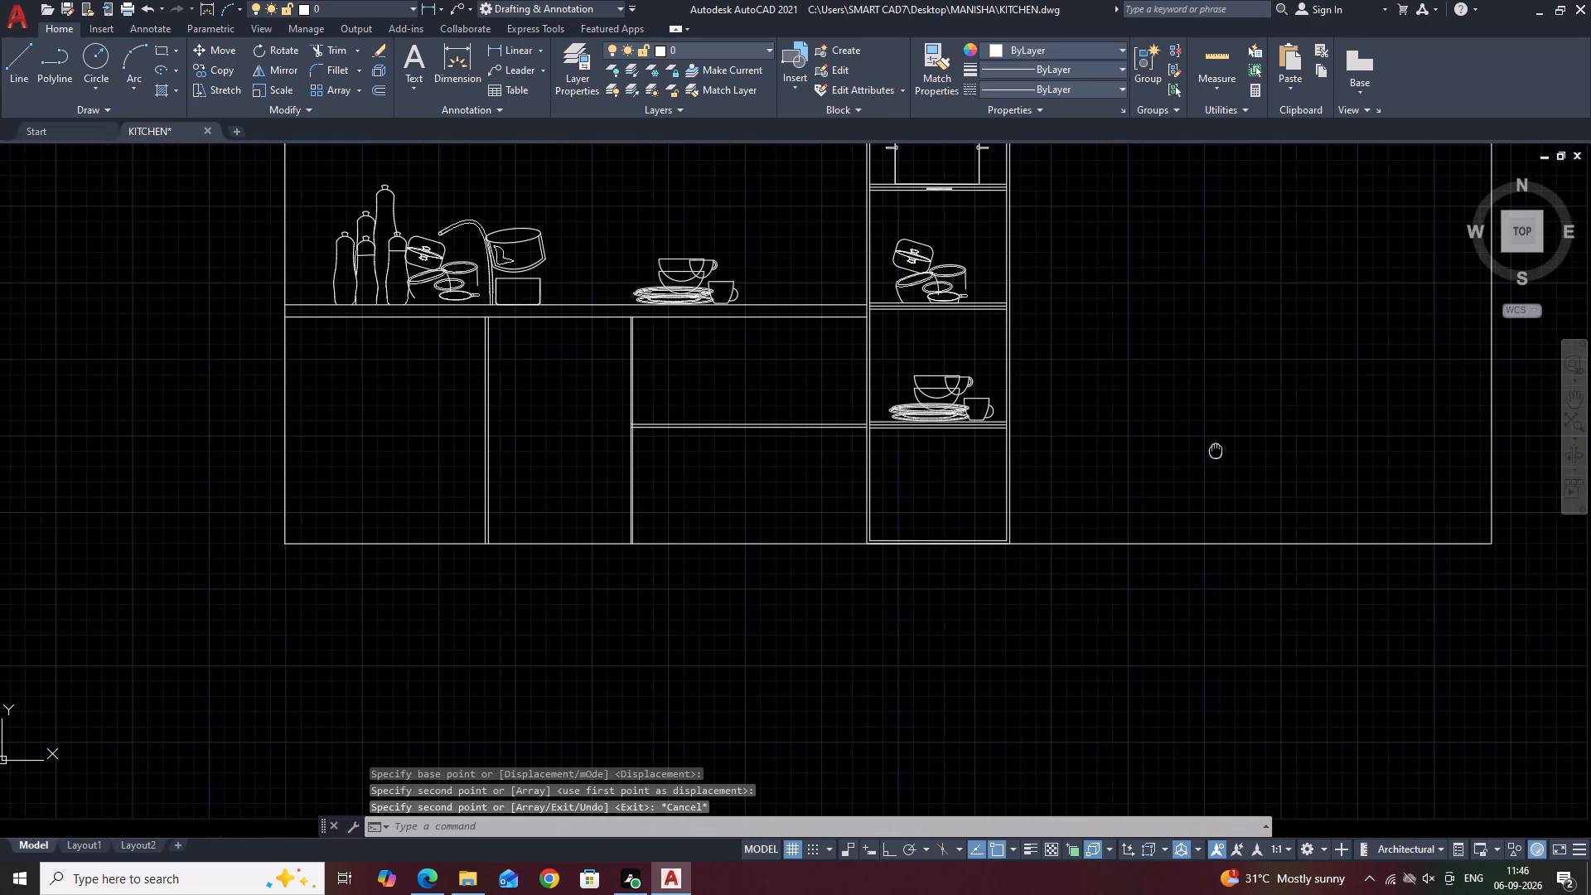
scroll(1018, 590, down, 1)
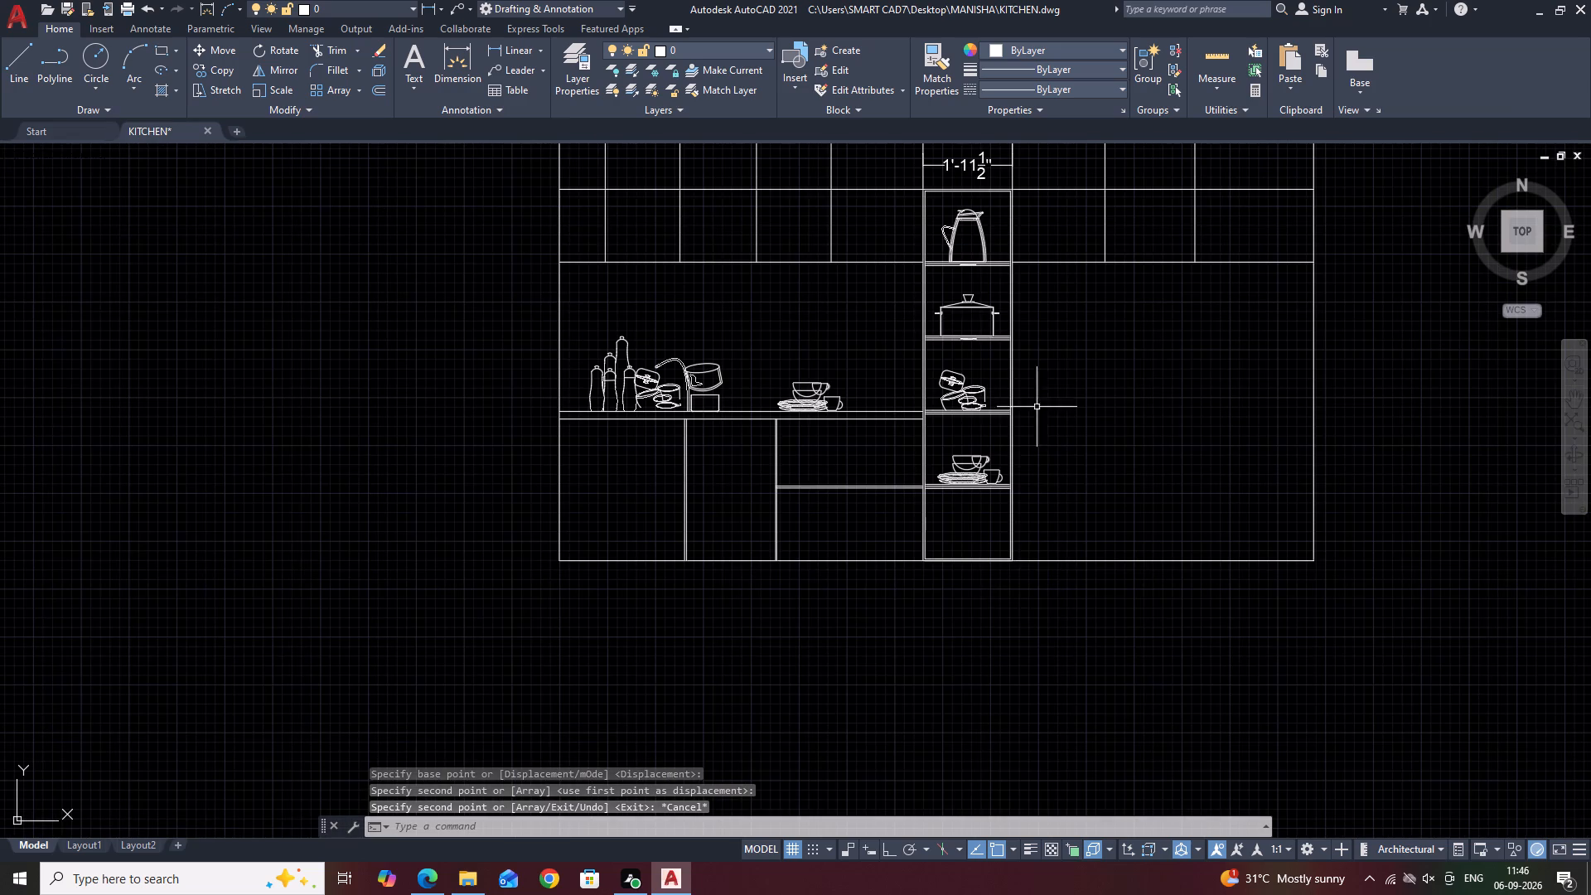
scroll(945, 301, up, 2)
click(901, 254)
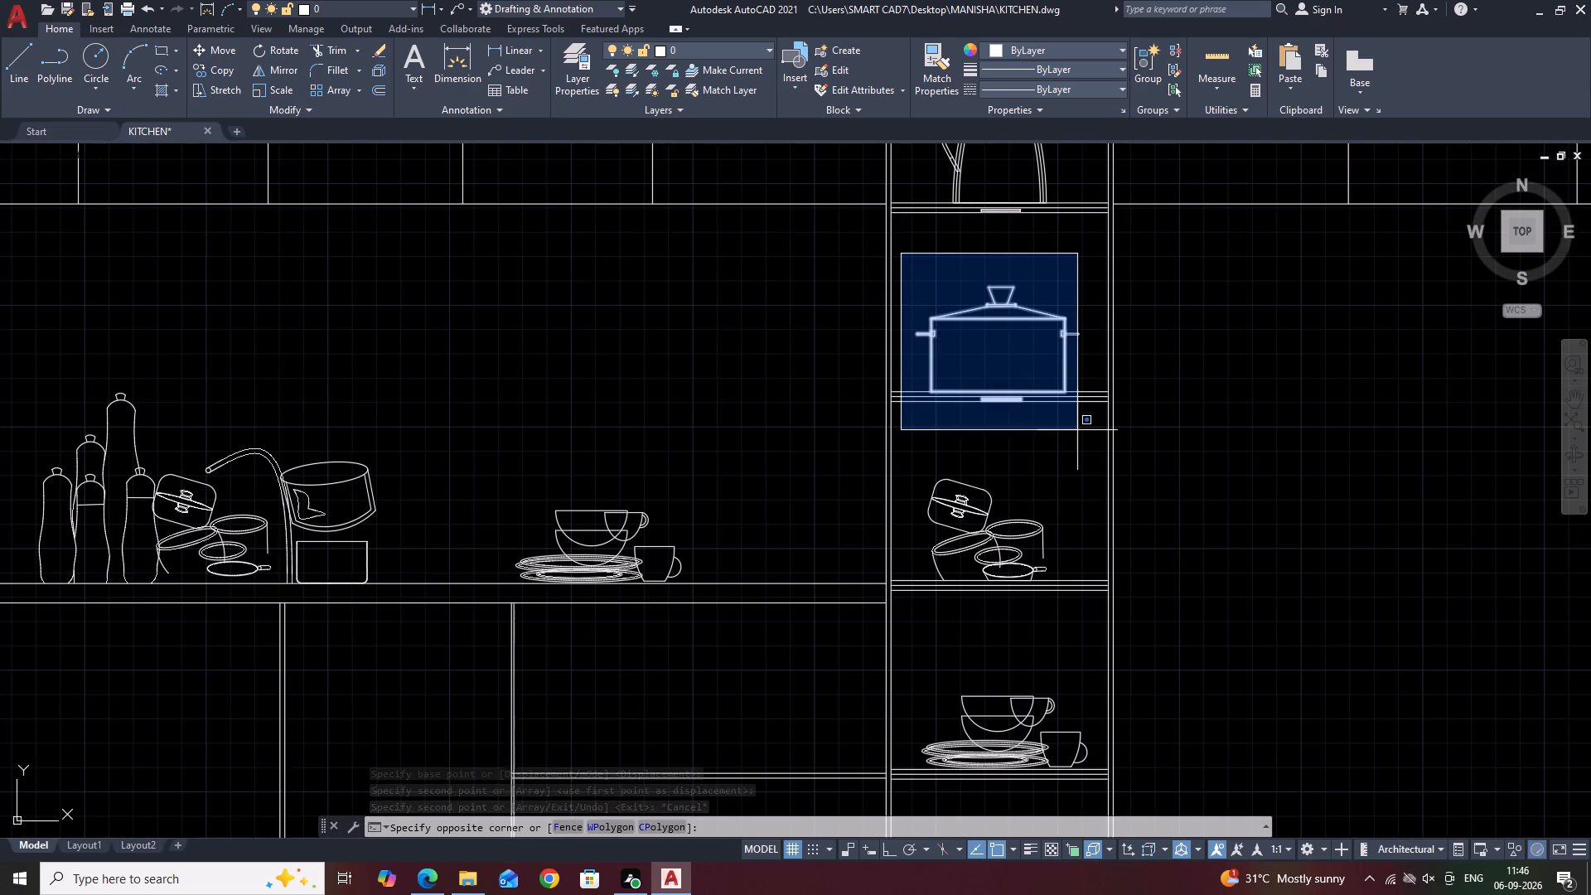
click(1082, 432)
key(c)
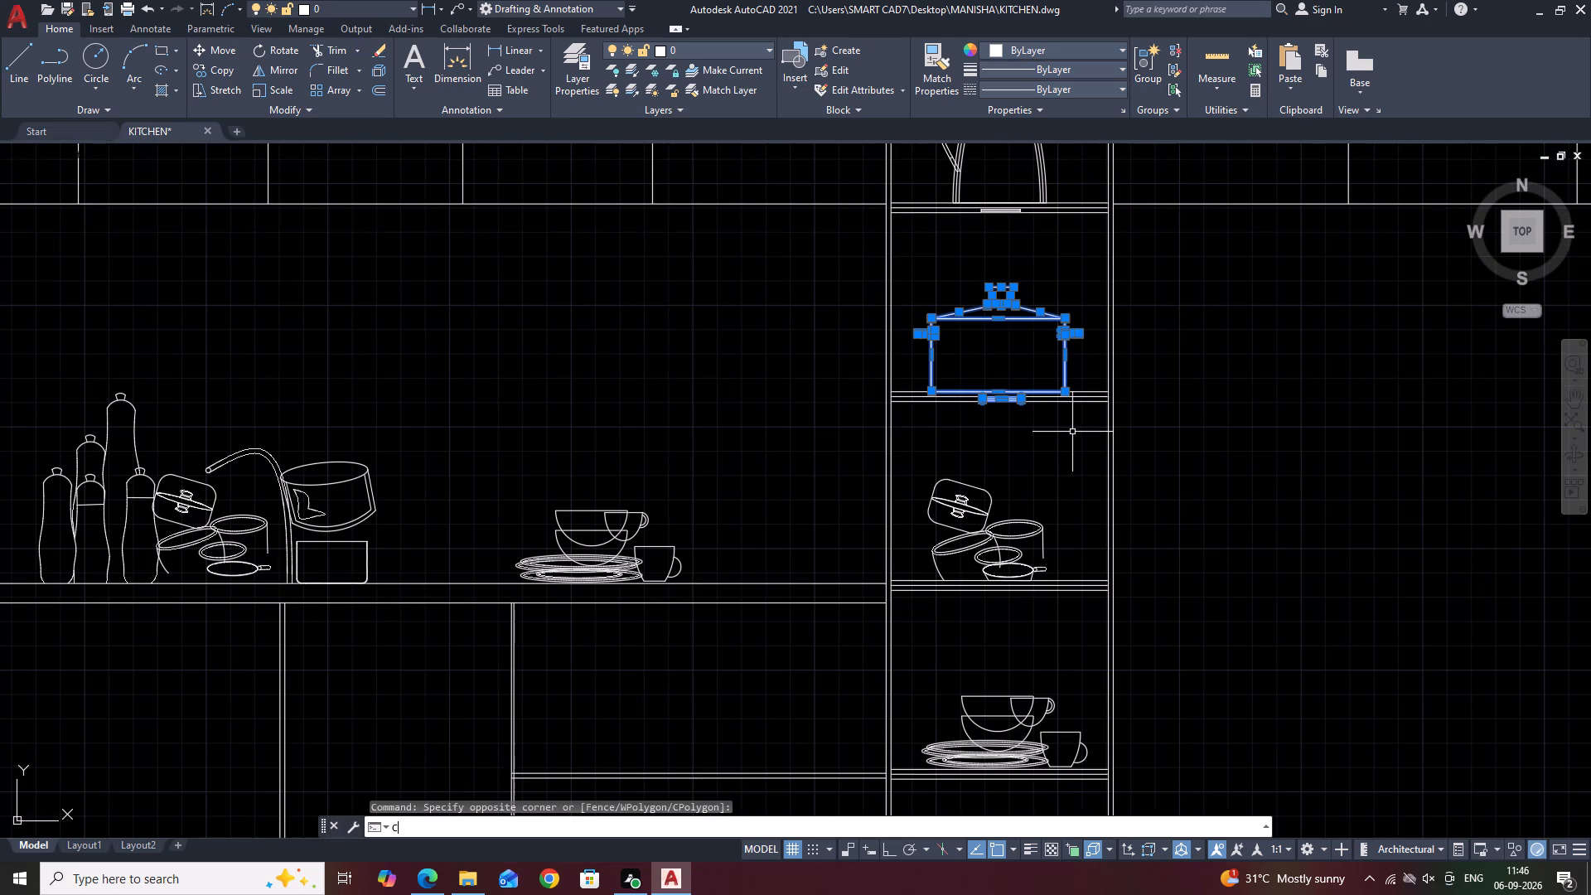
key(o)
key(space)
scroll(989, 402, up, 5)
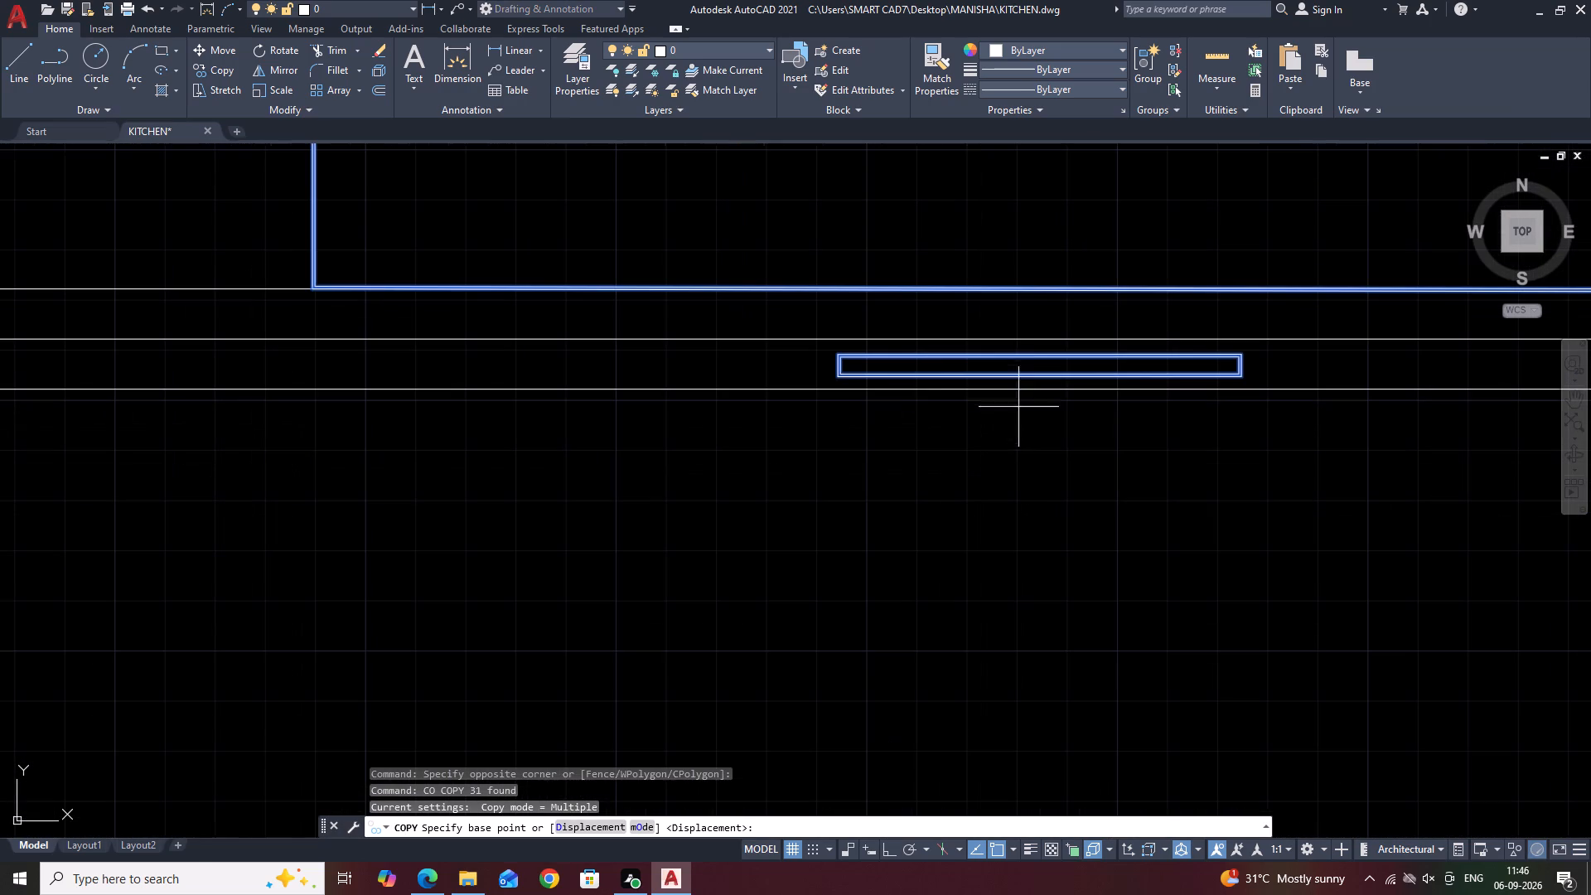
click(1040, 375)
scroll(1032, 372, down, 7)
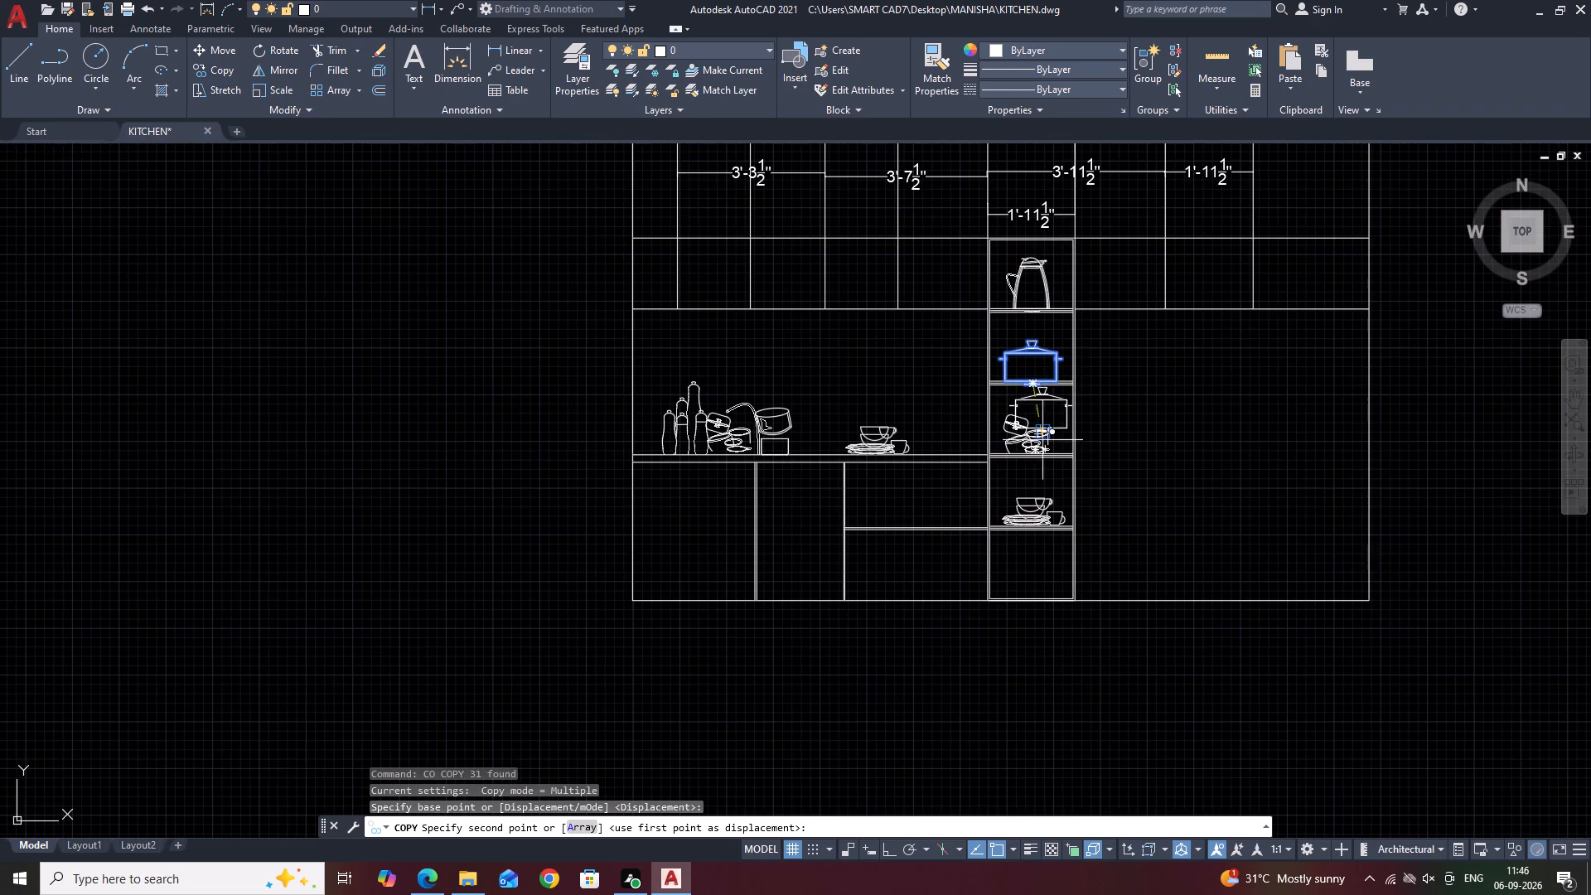
scroll(1013, 602, up, 7)
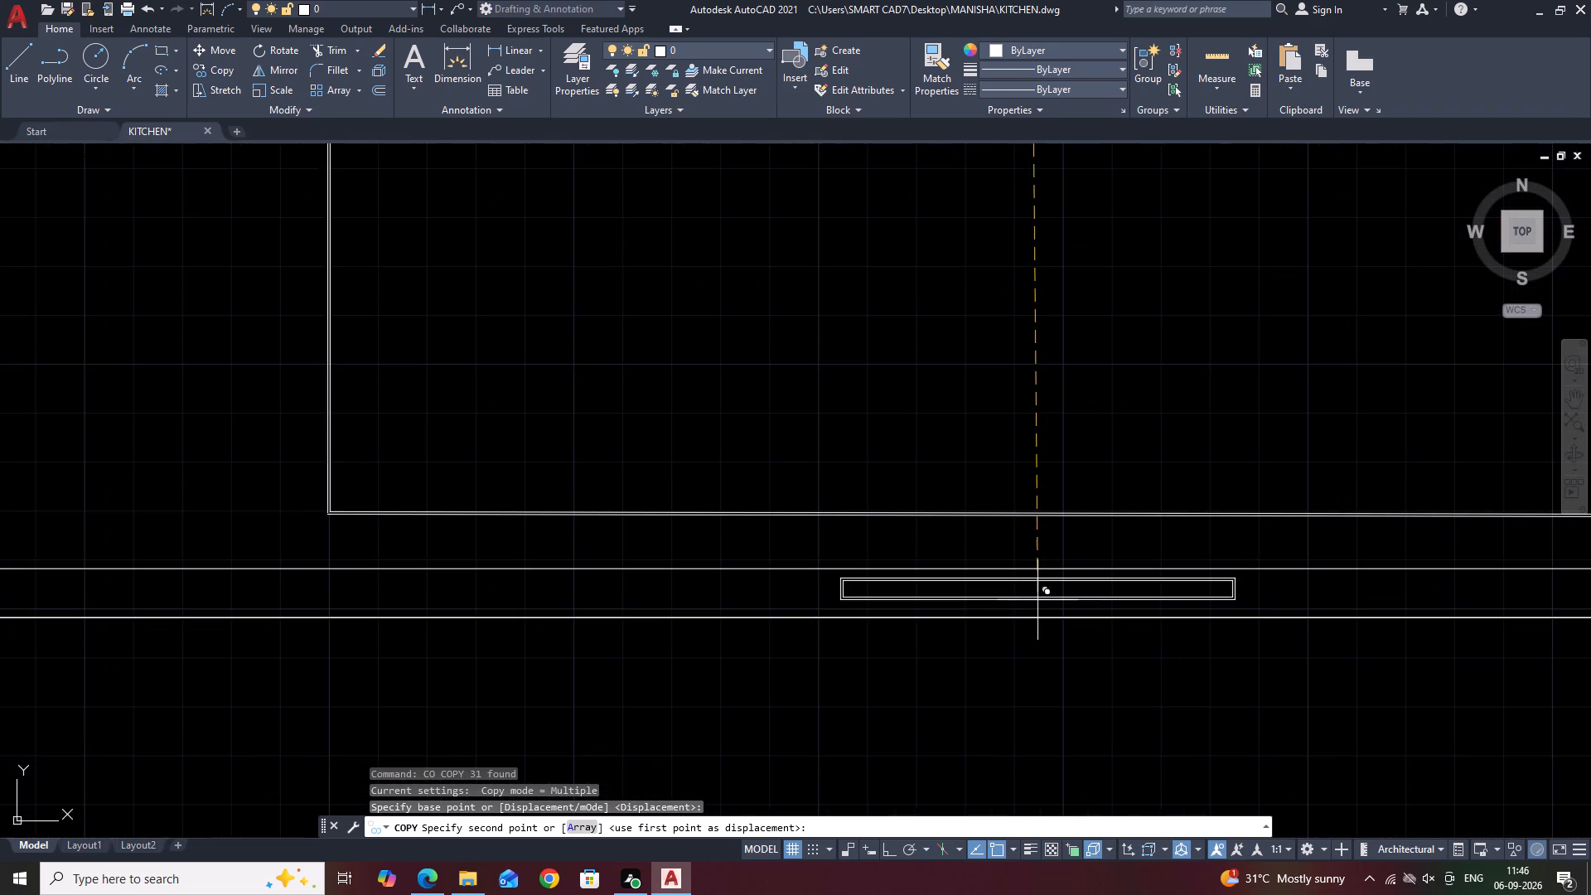
click(1041, 600)
key(Escape)
Examine the kitchen elevation and the kitchenware in each compartment of the tall shelf unit.
scroll(775, 510, down, 2)
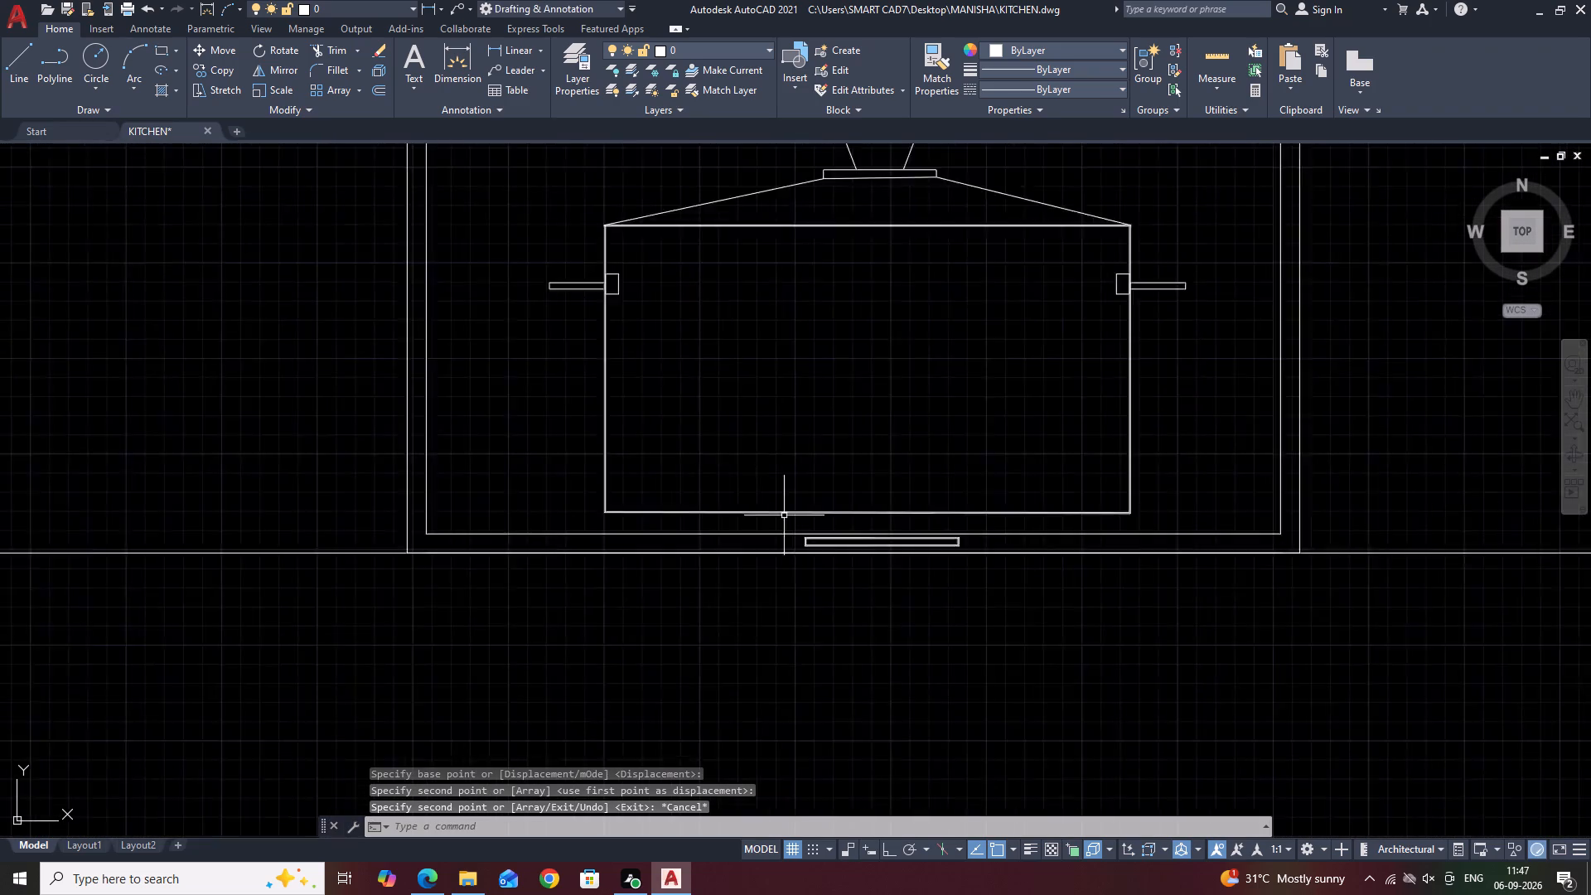
scroll(795, 523, down, 2)
scroll(942, 484, down, 2)
middle_drag(1105, 381, 1042, 548)
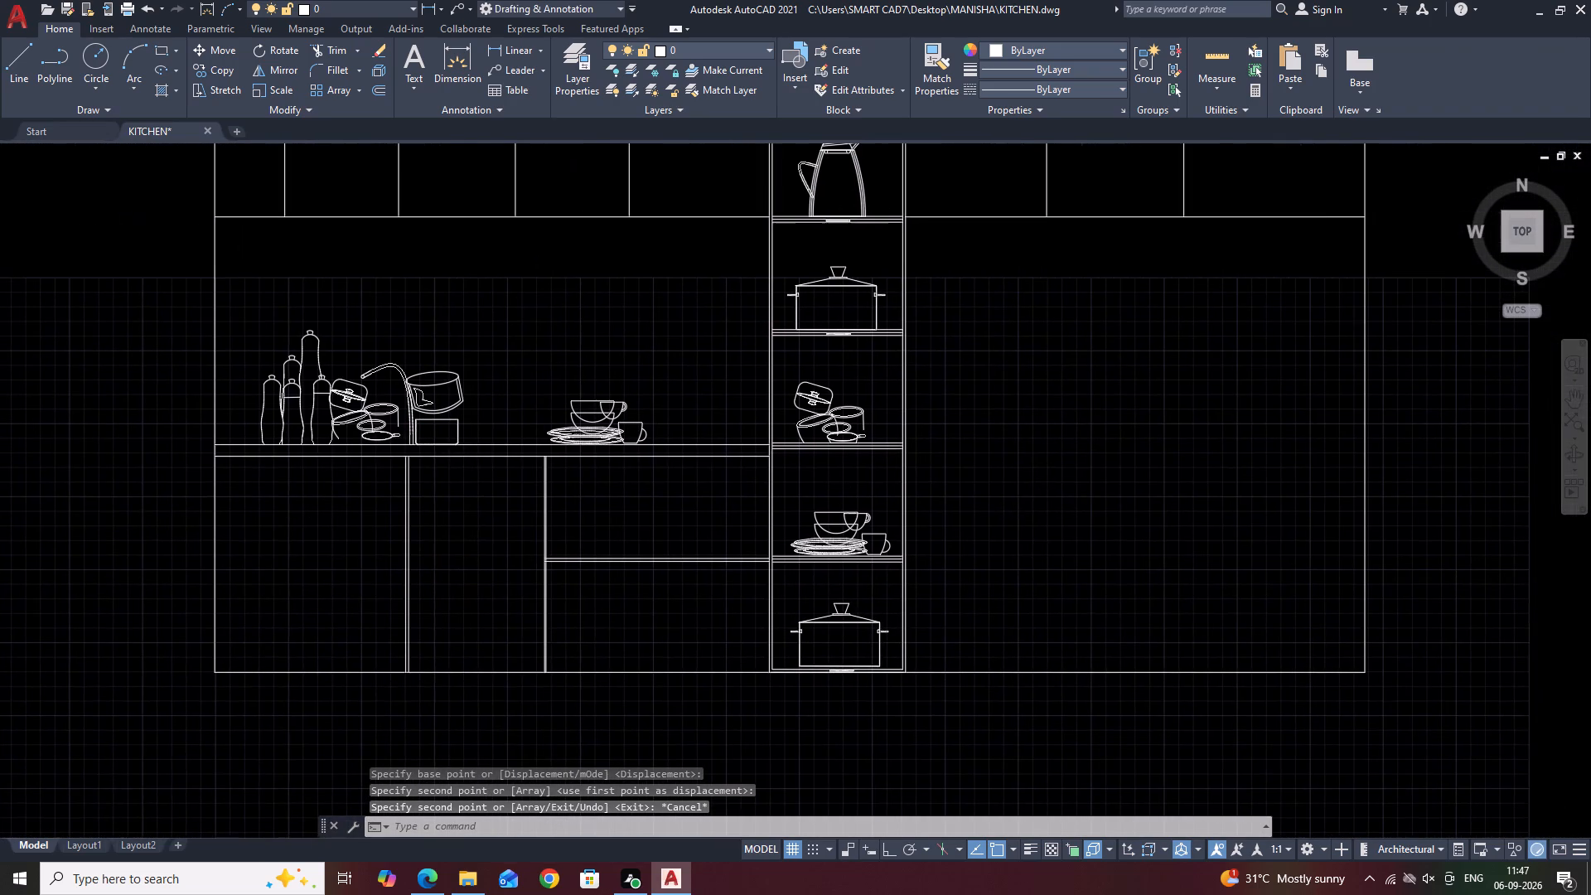
scroll(1041, 510, down, 1)
middle_drag(1281, 454, 1289, 512)
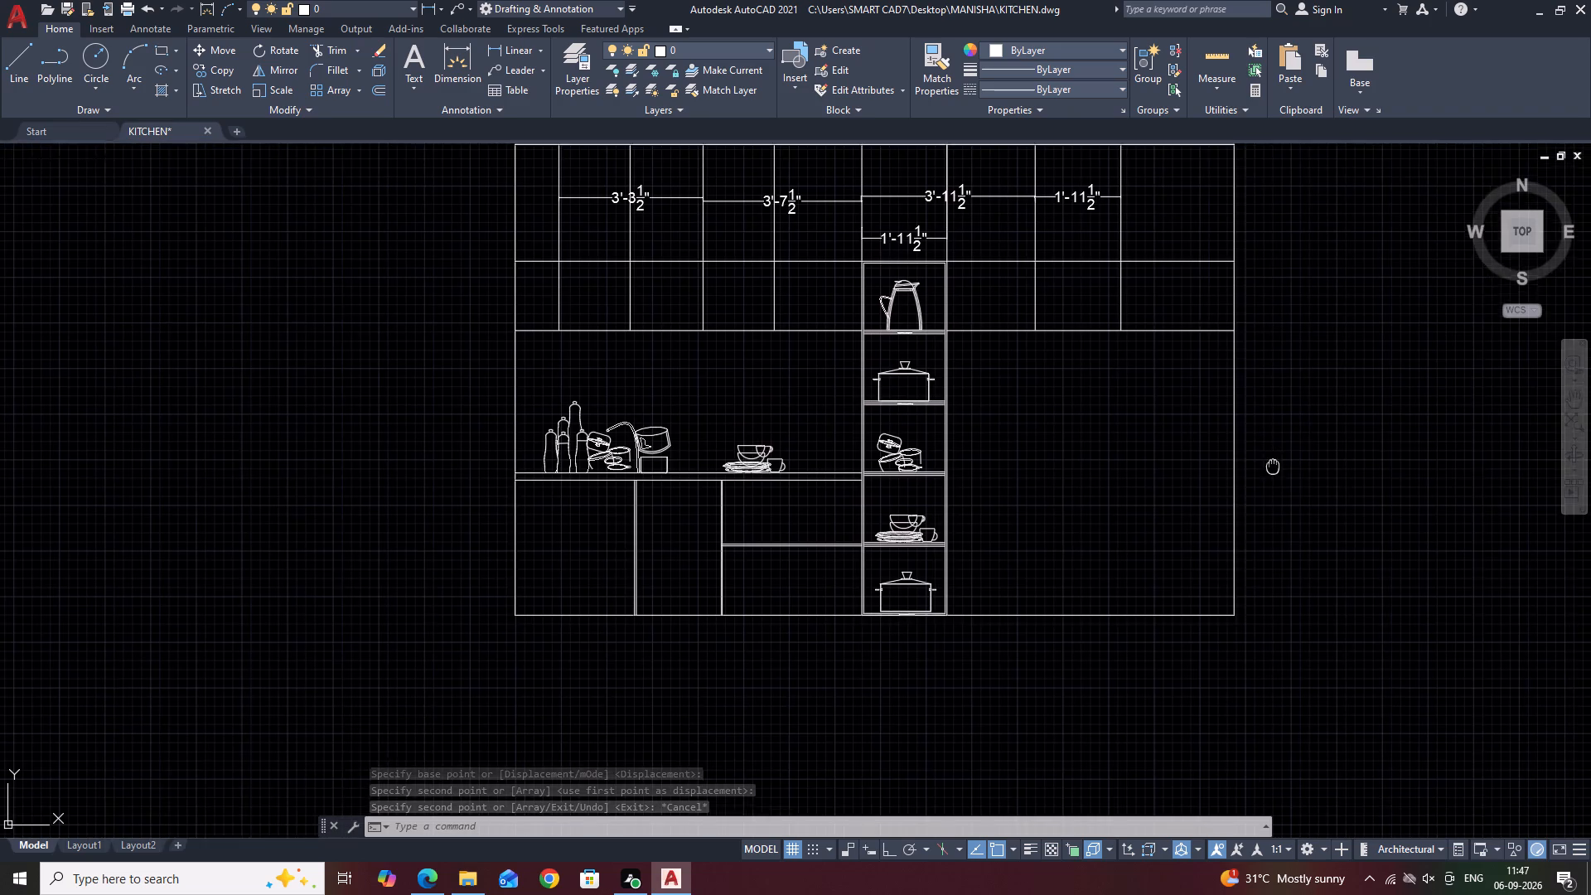
middle_drag(1289, 512, 1335, 617)
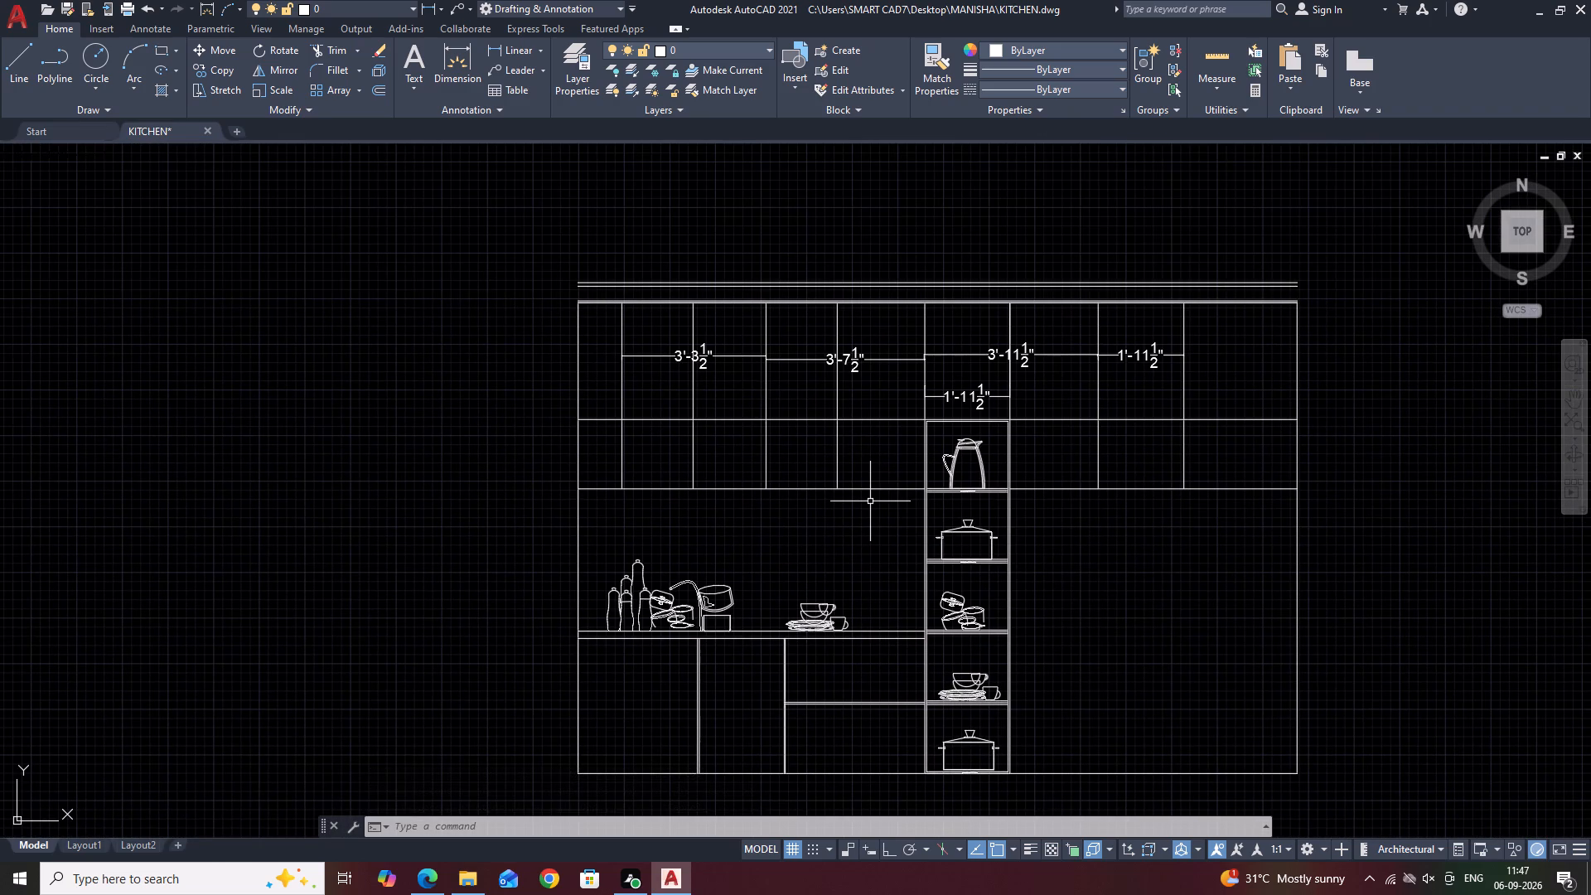
scroll(987, 652, up, 1)
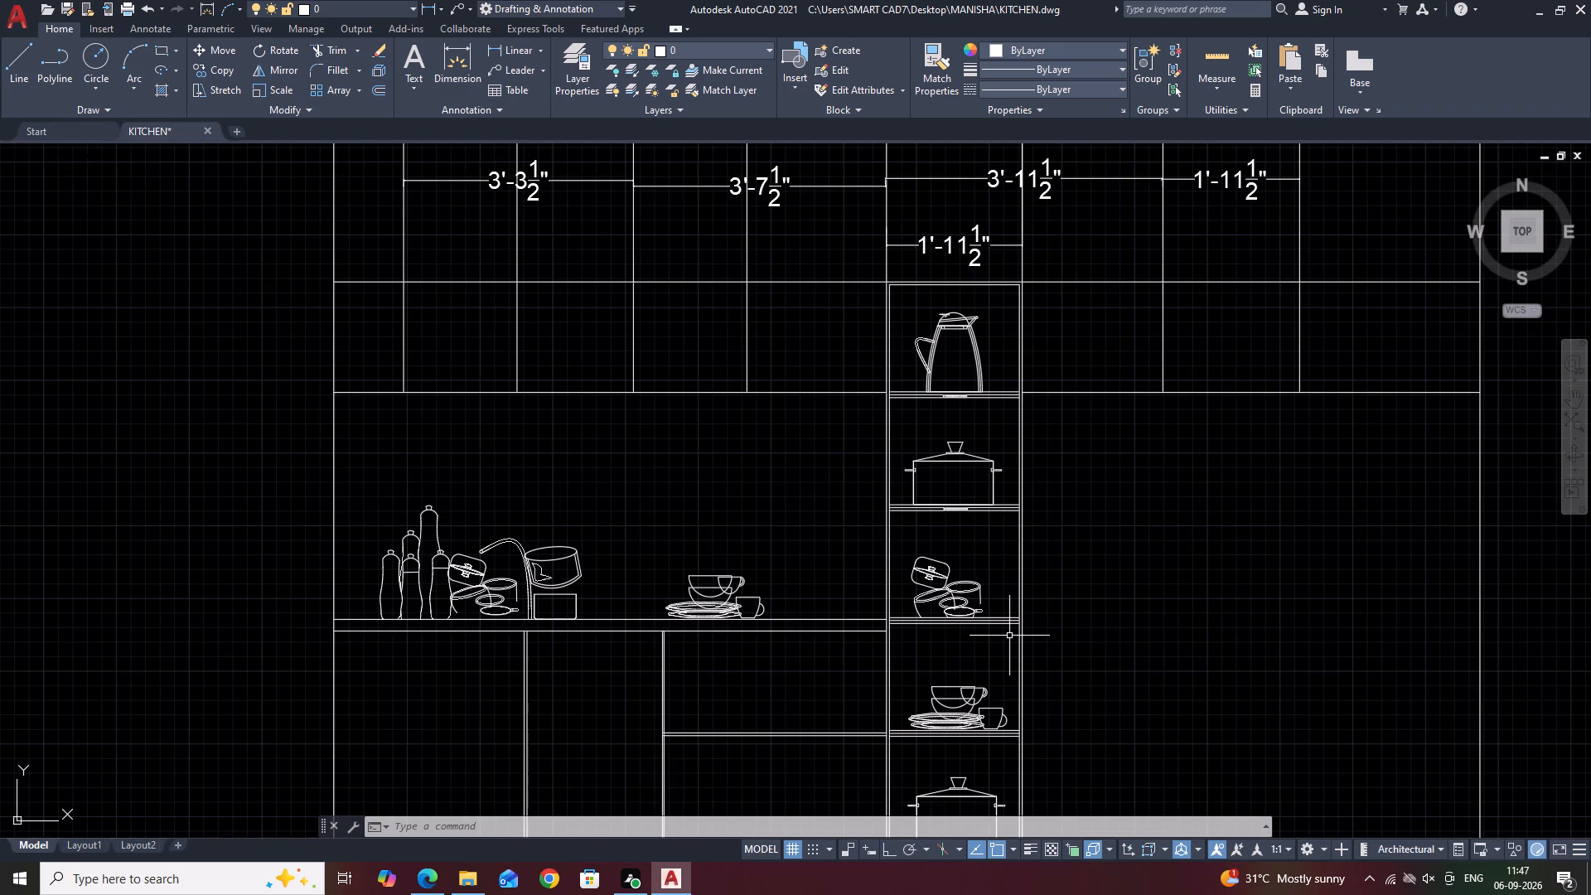
scroll(804, 510, up, 3)
middle_drag(952, 438, 863, 511)
scroll(888, 496, down, 3)
scroll(971, 339, up, 3)
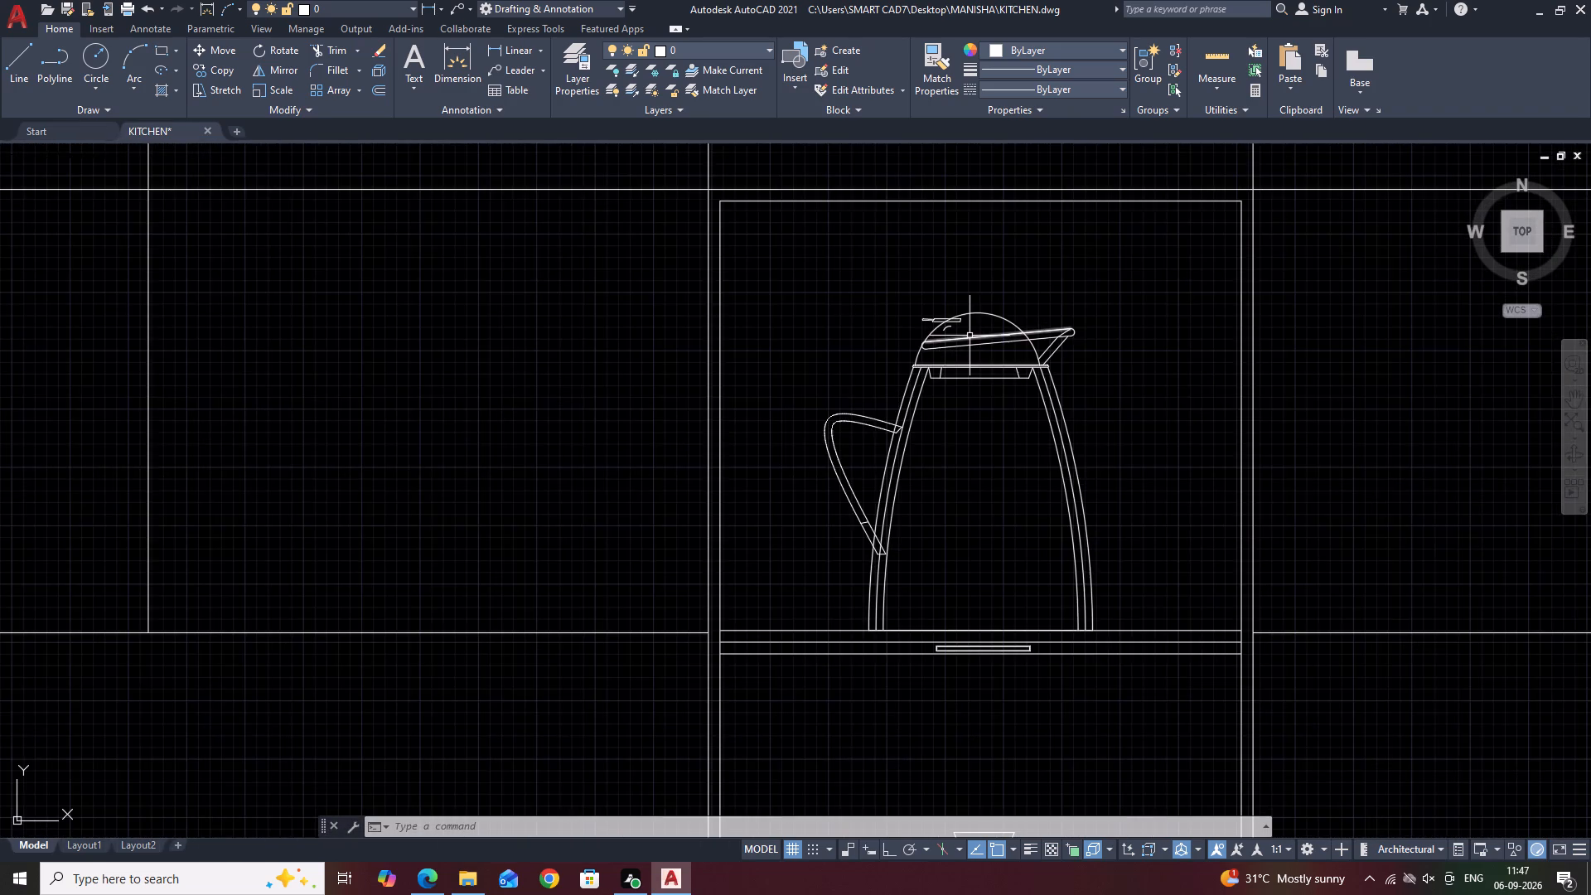
scroll(993, 325, down, 4)
scroll(1004, 410, up, 3)
scroll(1004, 410, down, 5)
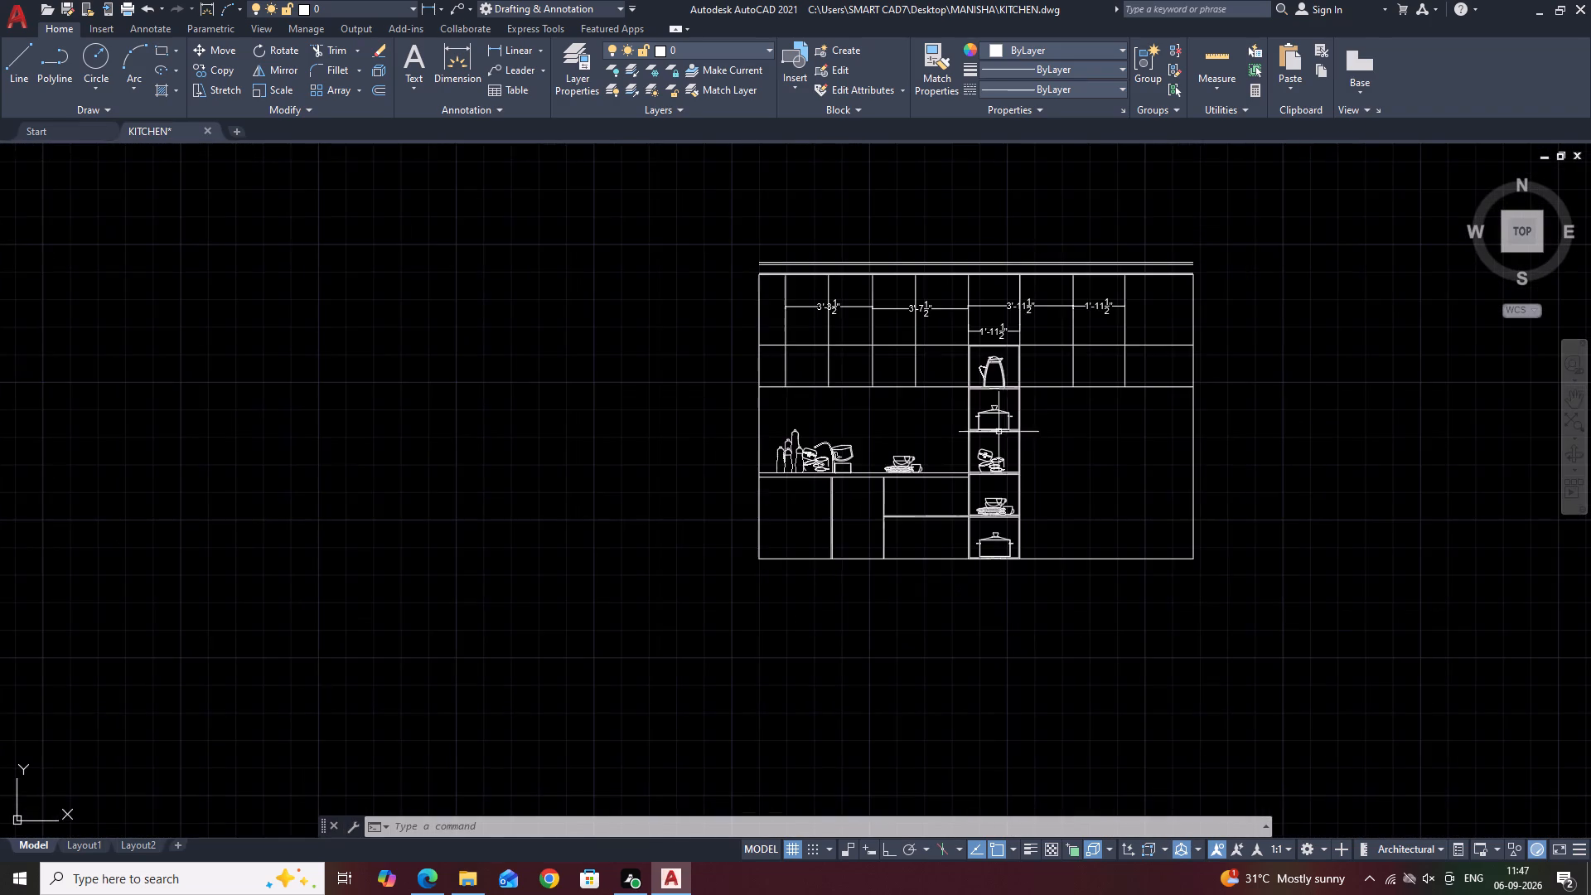
scroll(993, 445, up, 5)
scroll(1008, 349, down, 4)
scroll(1000, 477, up, 4)
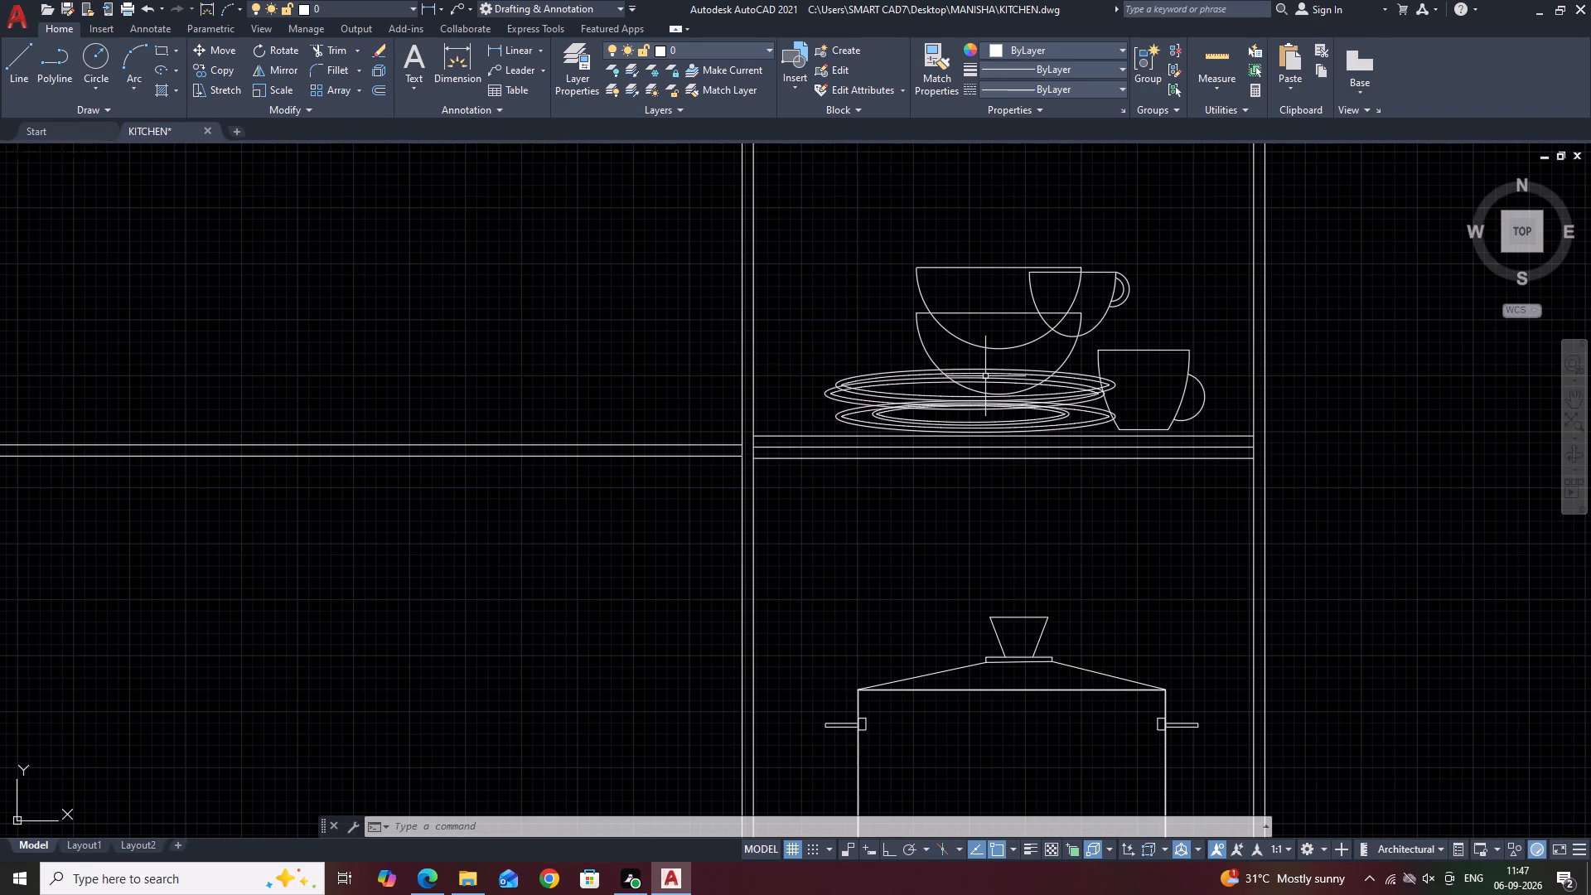
scroll(970, 416, down, 3)
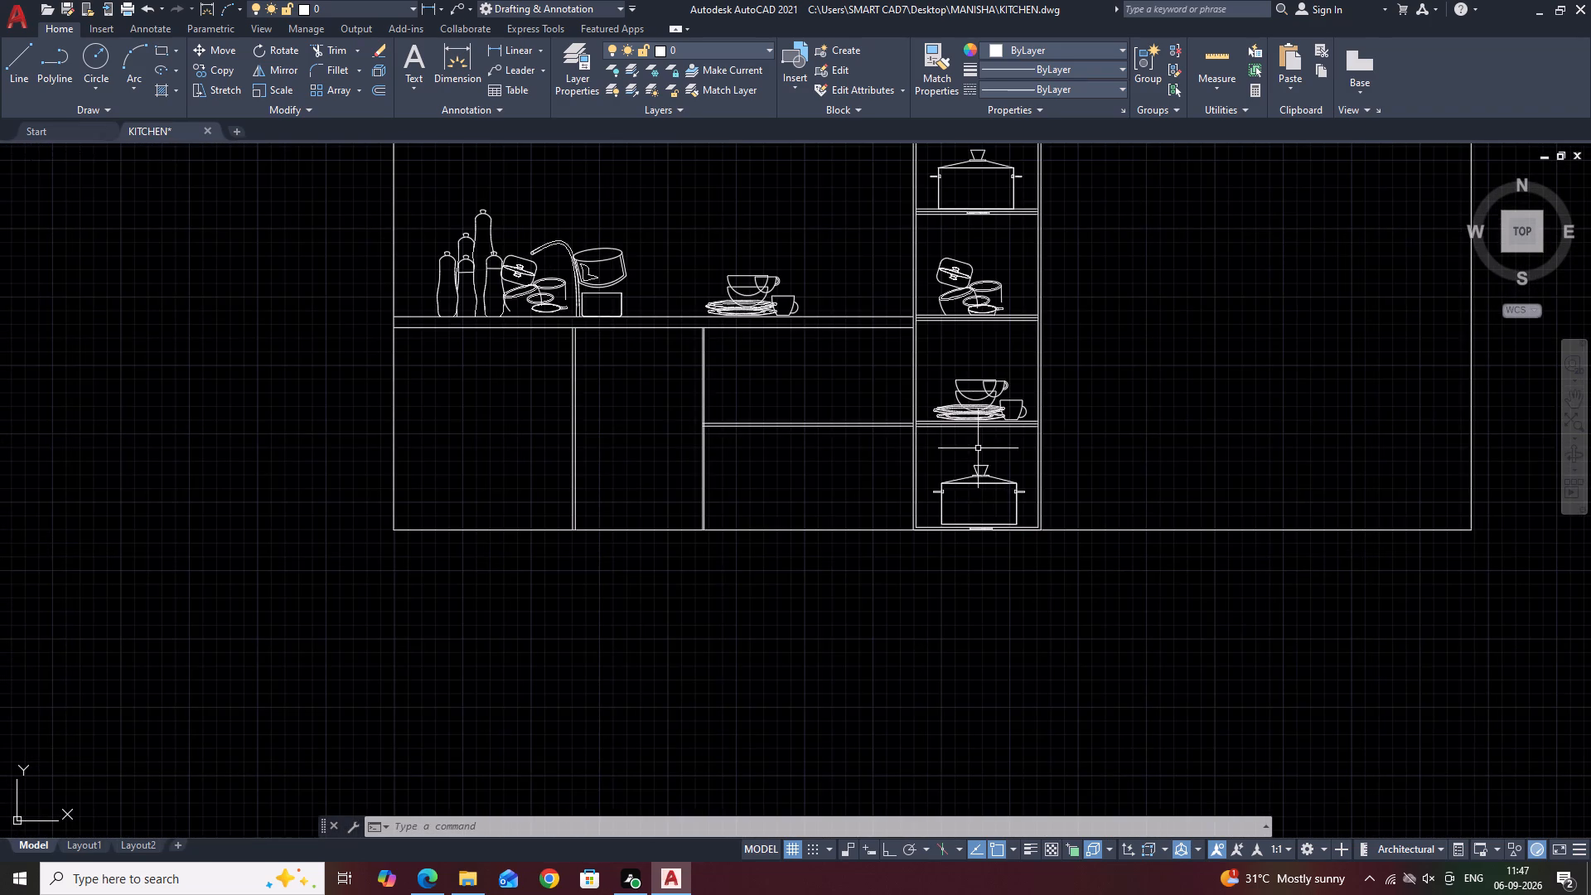
scroll(964, 425, up, 3)
scroll(1006, 455, down, 5)
scroll(1027, 217, up, 4)
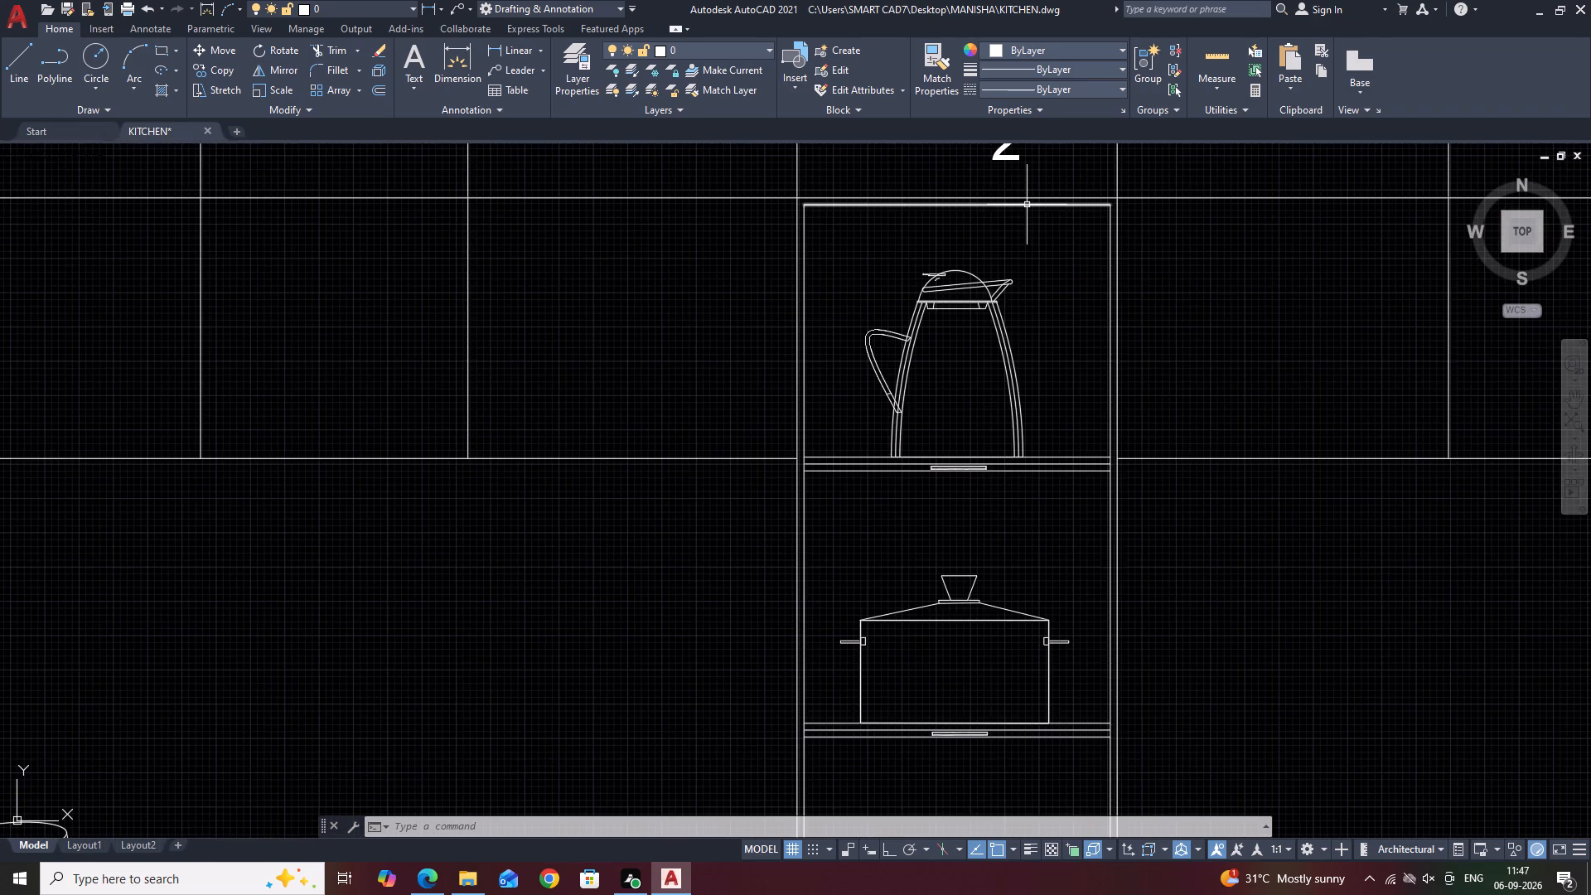
key(Escape)
scroll(987, 283, down, 4)
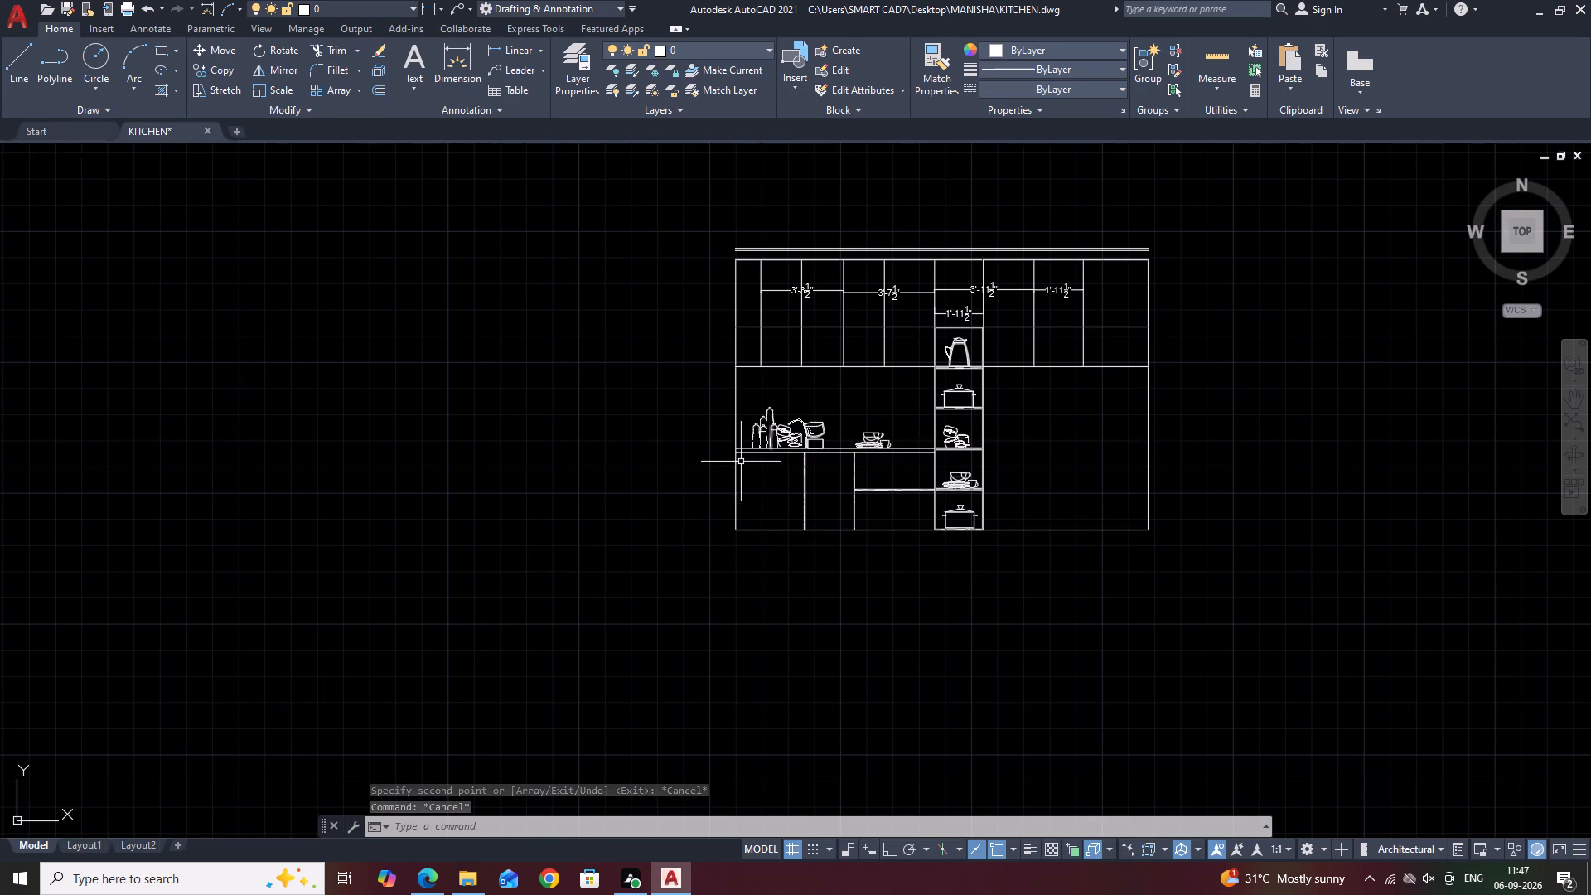
scroll(737, 460, up, 3)
middle_drag(1157, 345, 660, 441)
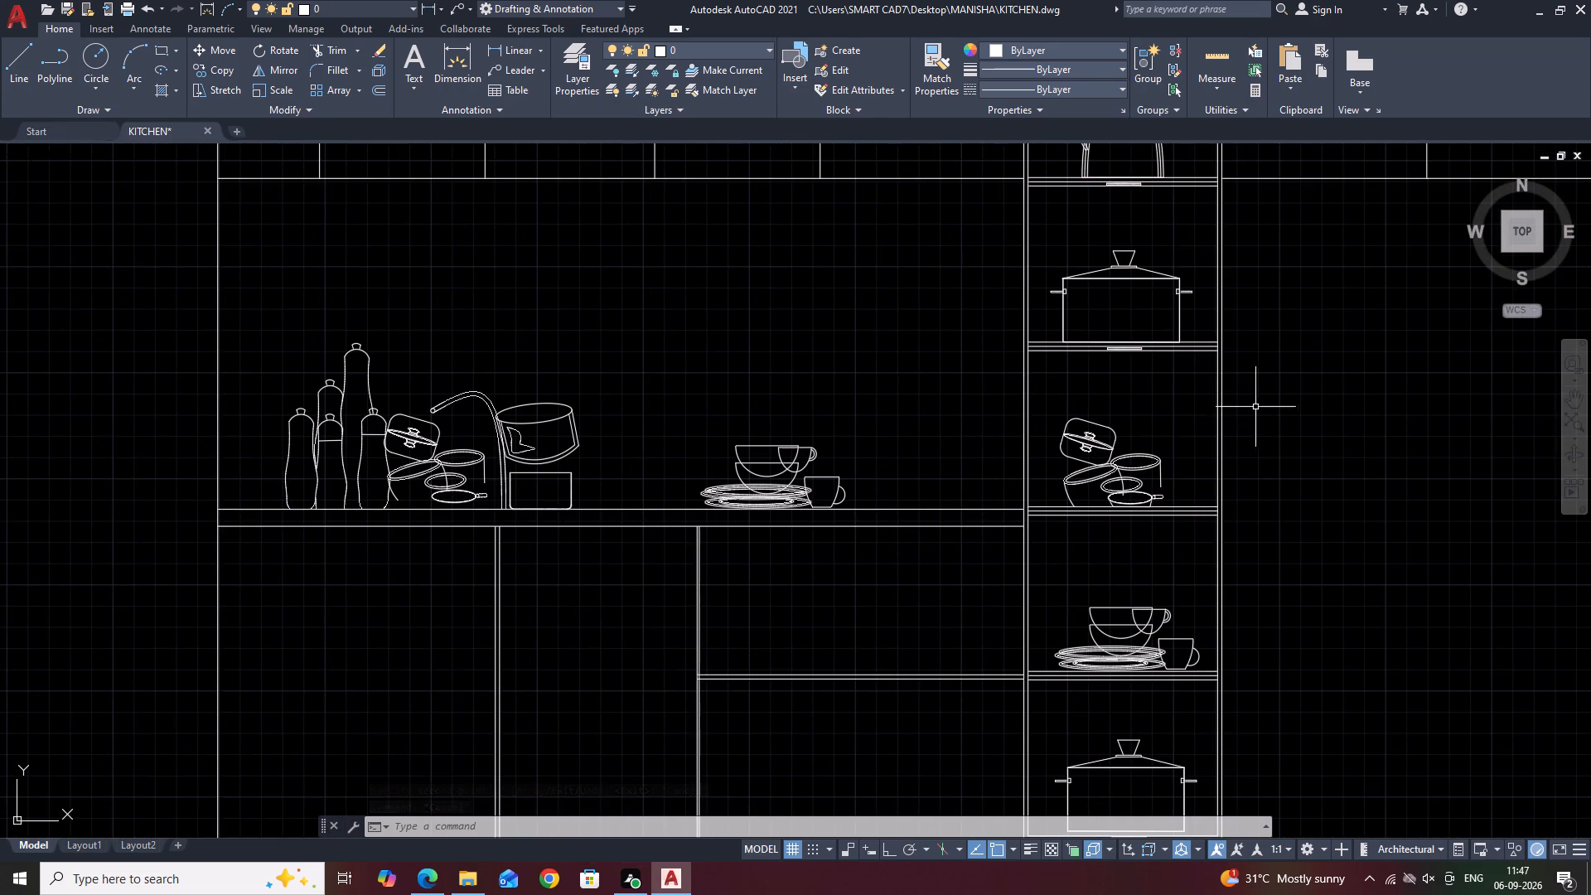
middle_drag(1258, 404, 826, 462)
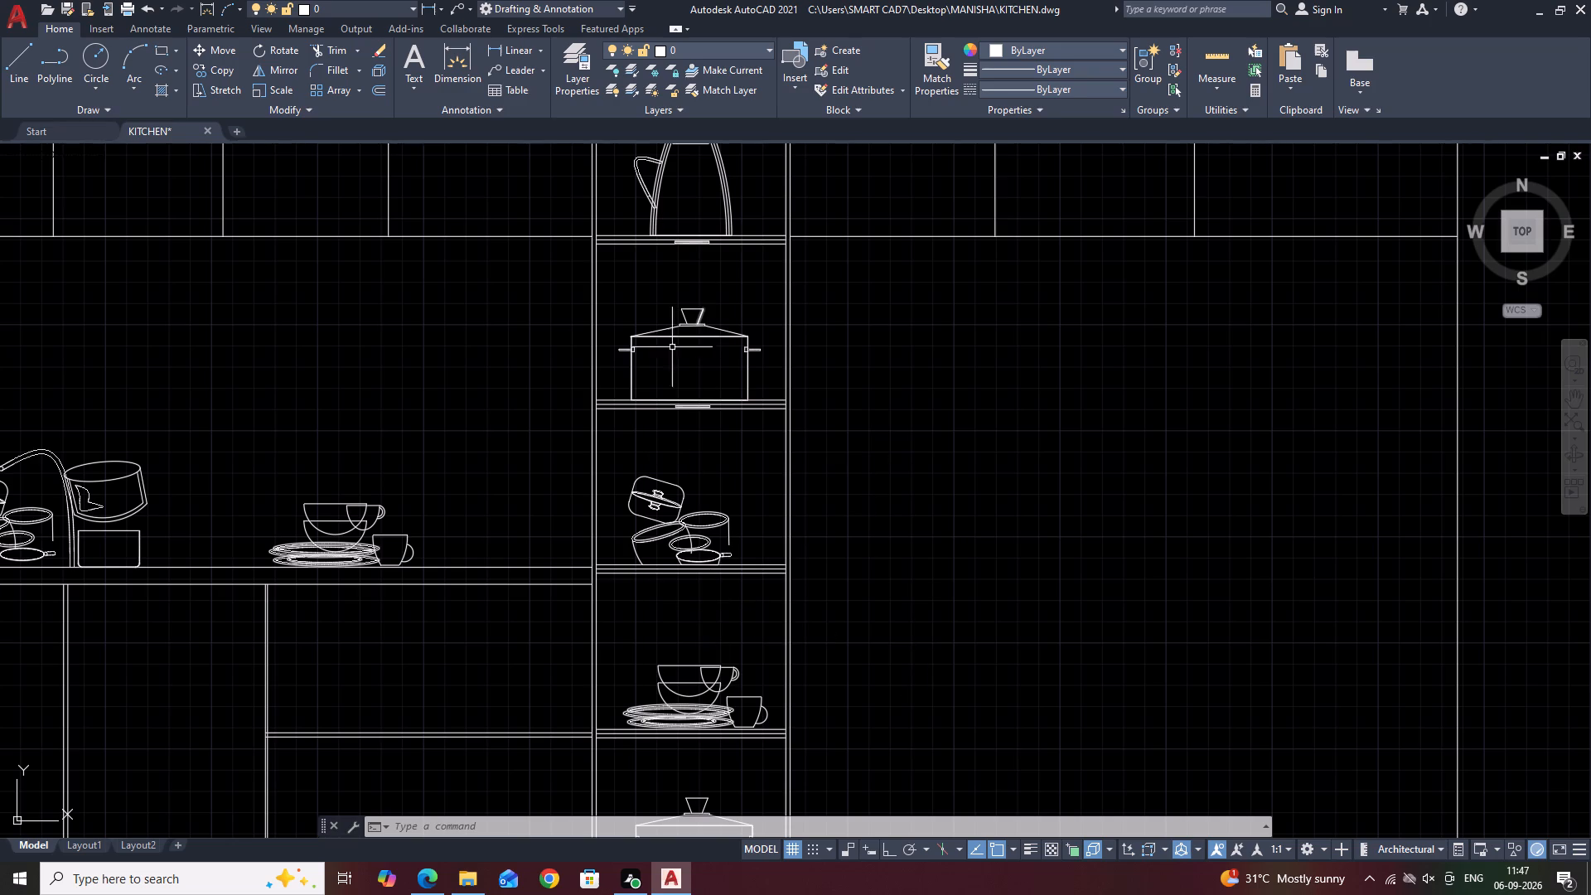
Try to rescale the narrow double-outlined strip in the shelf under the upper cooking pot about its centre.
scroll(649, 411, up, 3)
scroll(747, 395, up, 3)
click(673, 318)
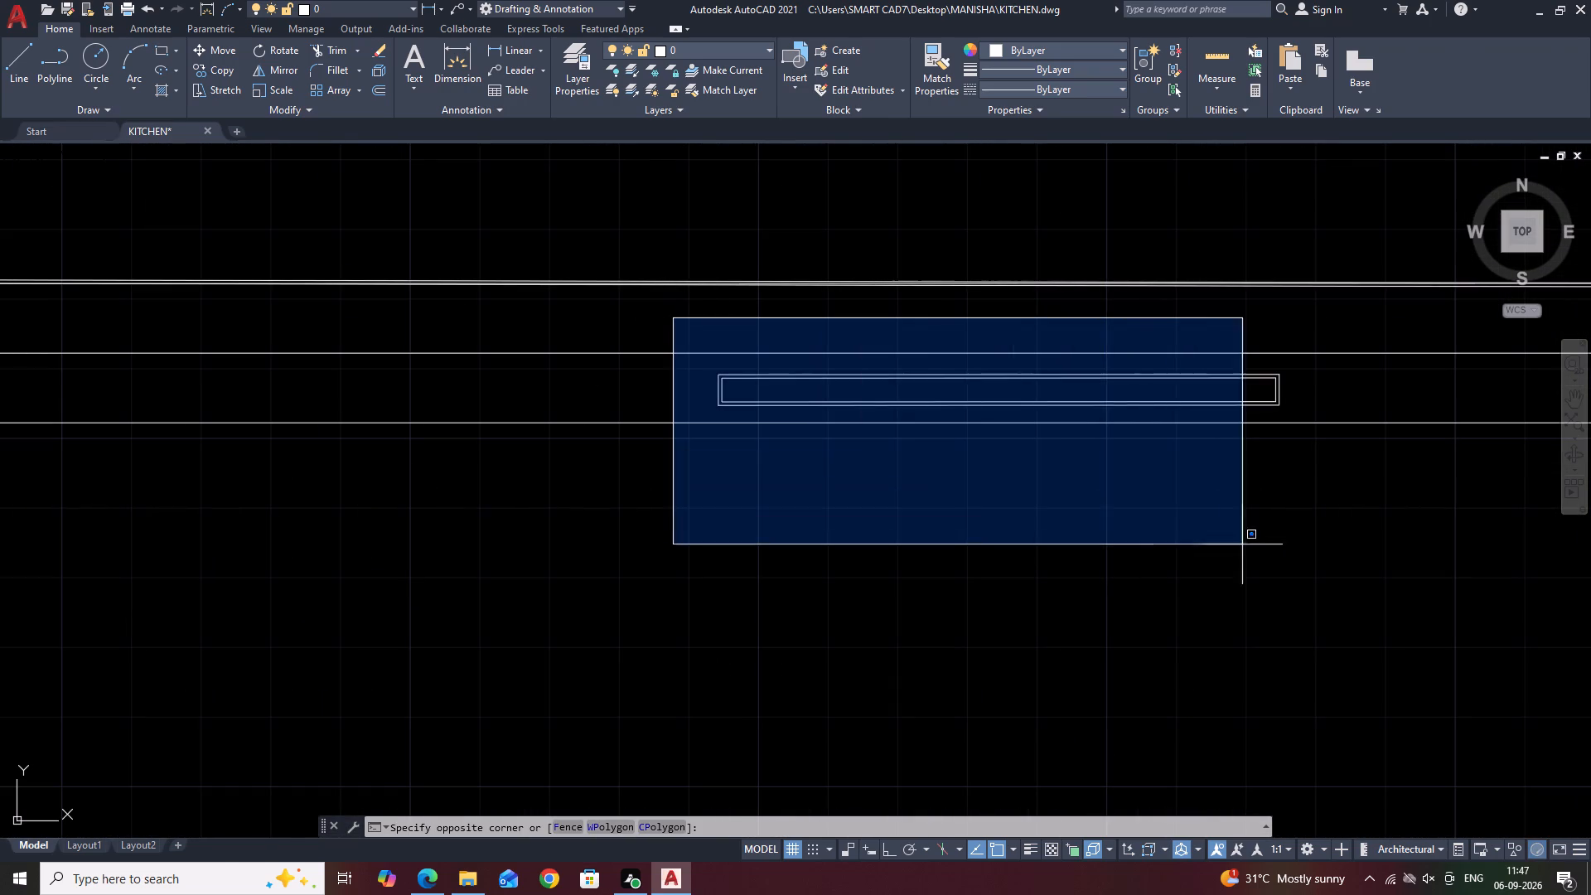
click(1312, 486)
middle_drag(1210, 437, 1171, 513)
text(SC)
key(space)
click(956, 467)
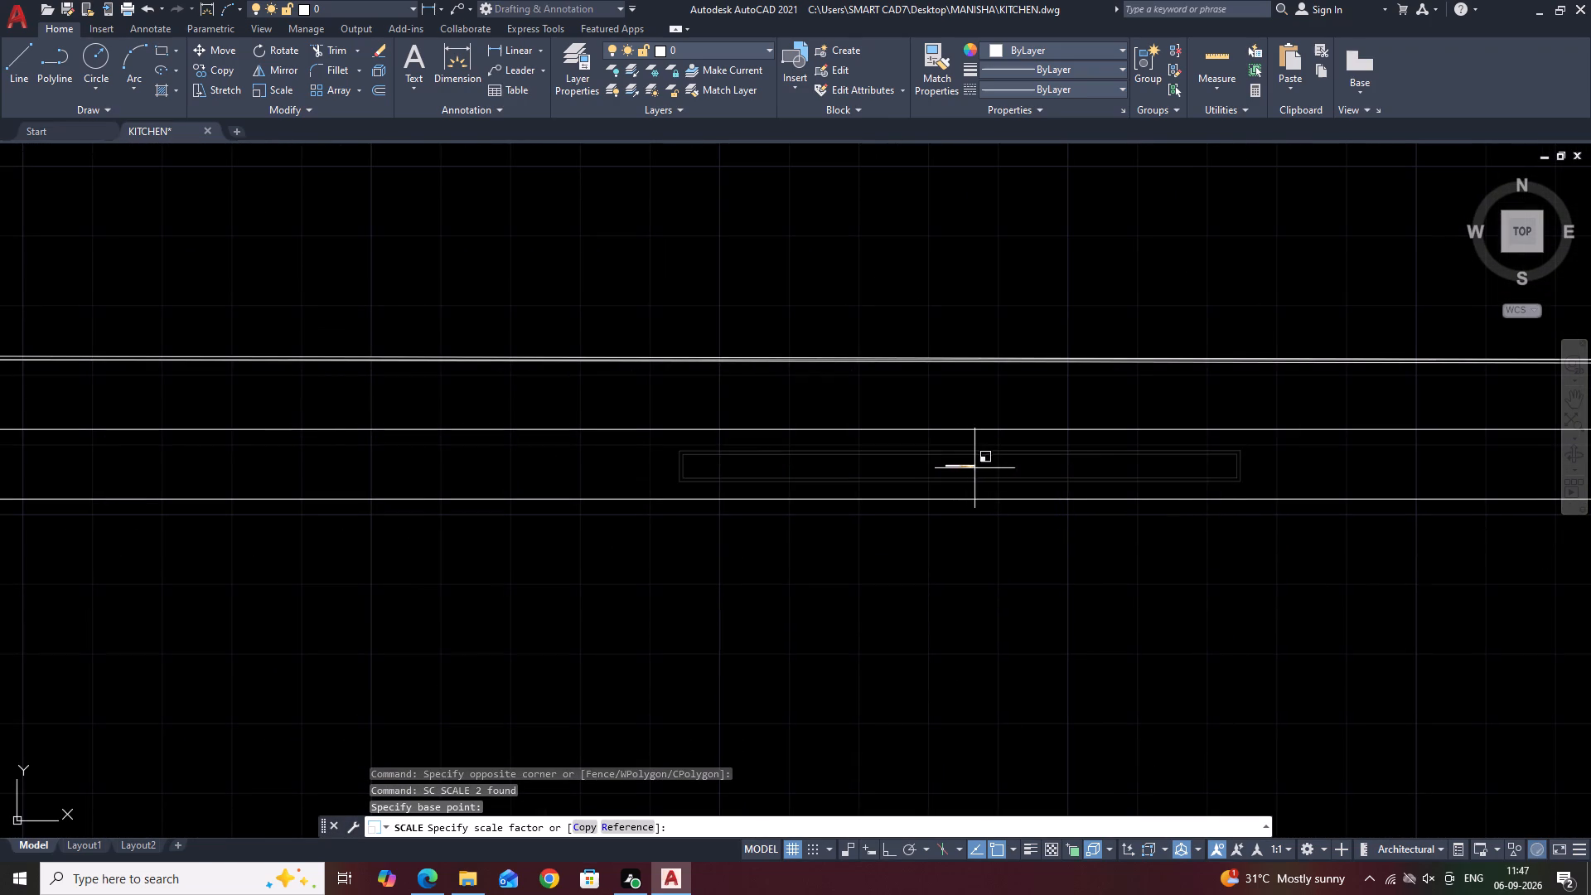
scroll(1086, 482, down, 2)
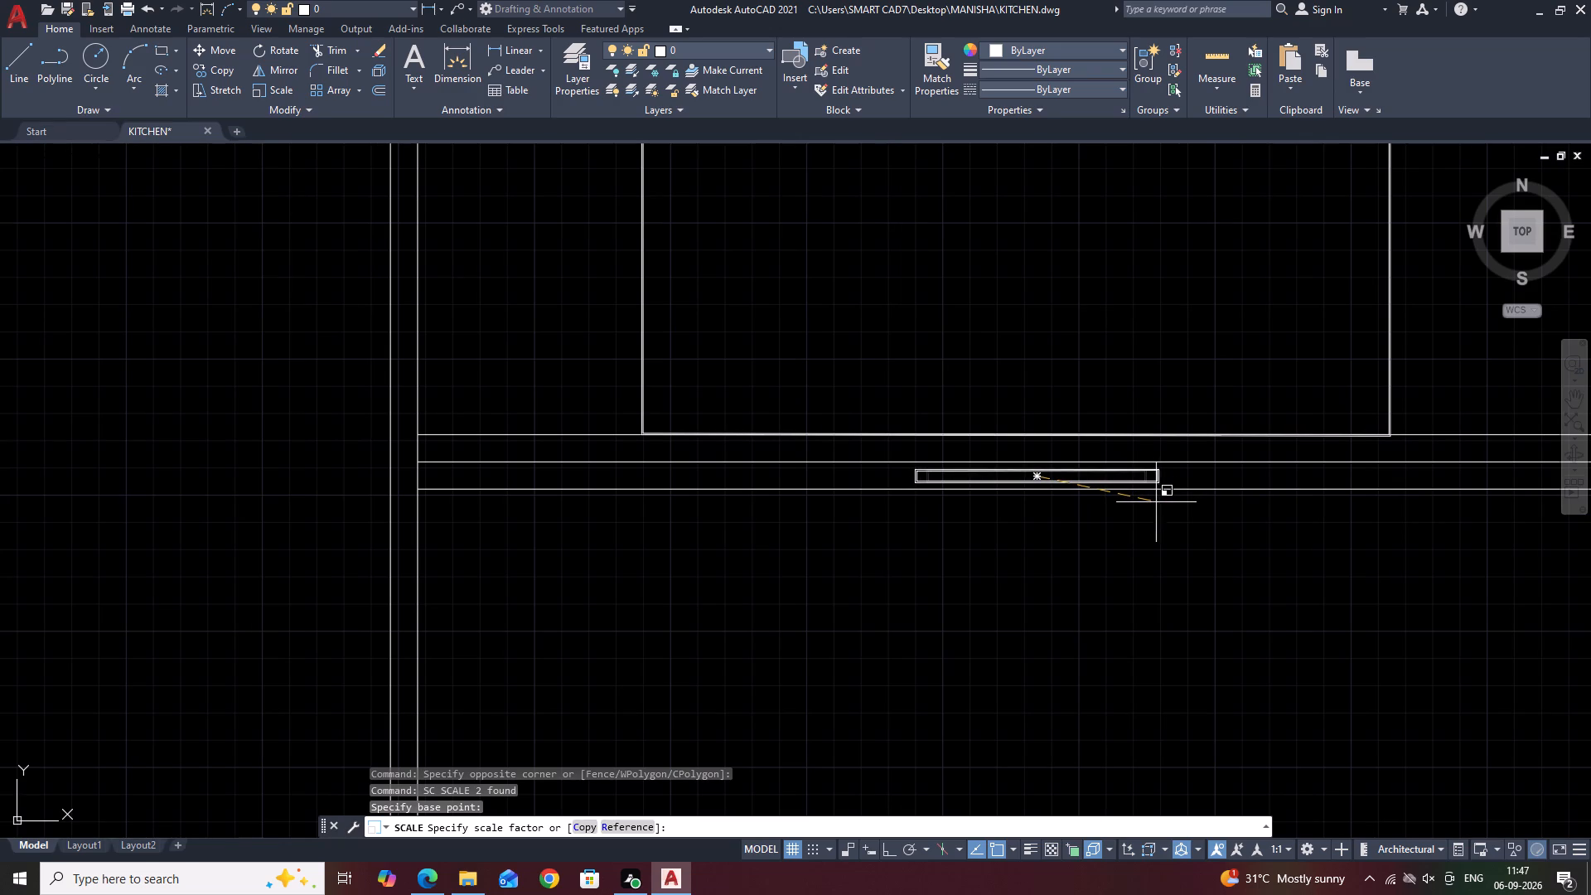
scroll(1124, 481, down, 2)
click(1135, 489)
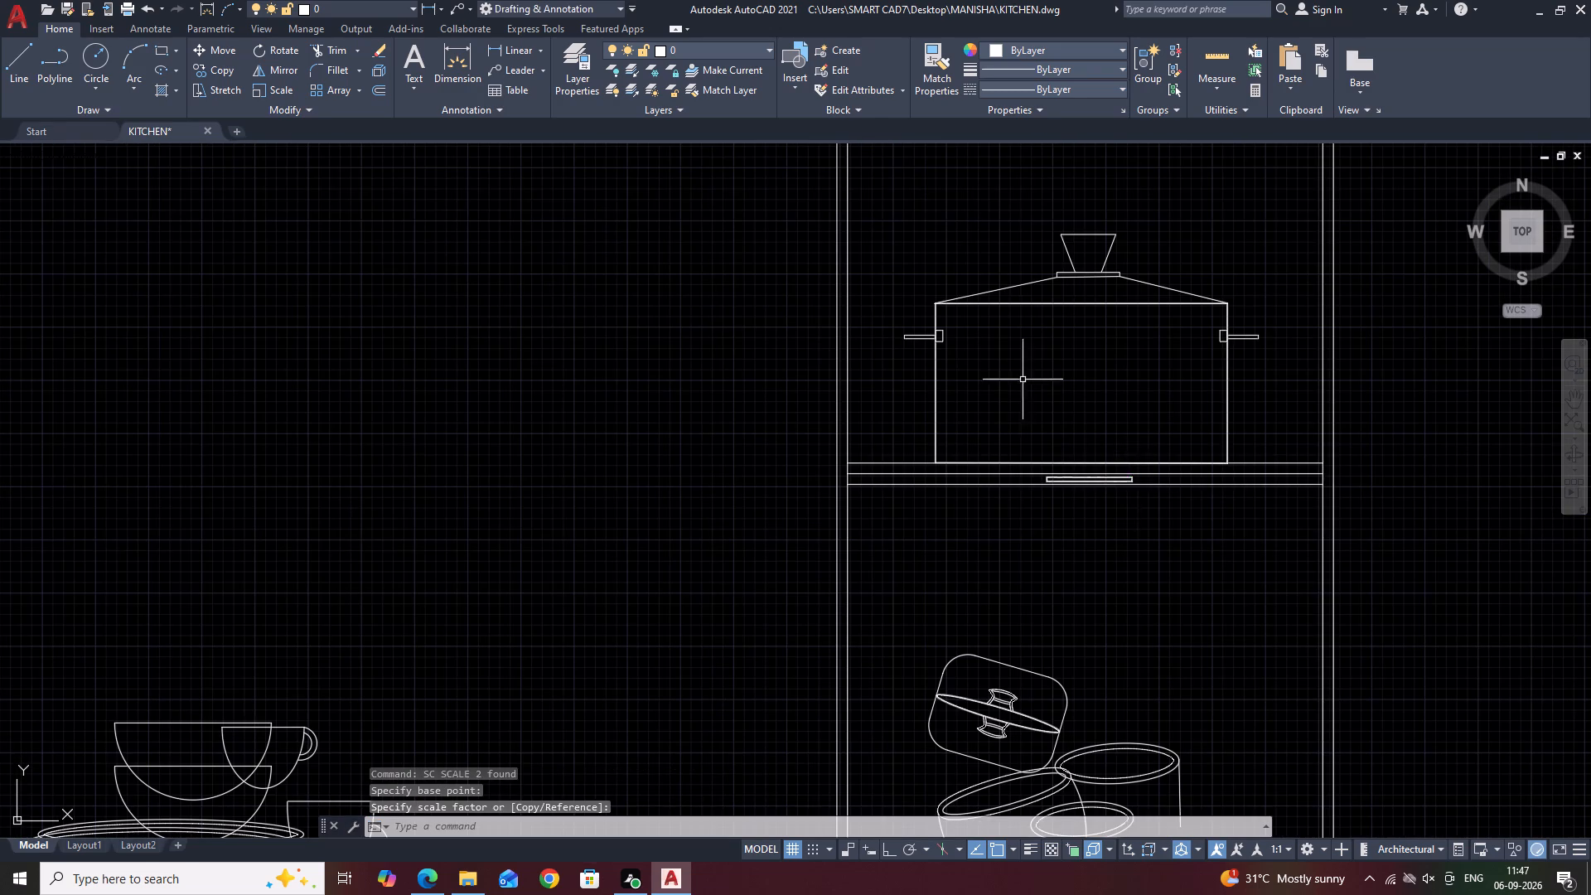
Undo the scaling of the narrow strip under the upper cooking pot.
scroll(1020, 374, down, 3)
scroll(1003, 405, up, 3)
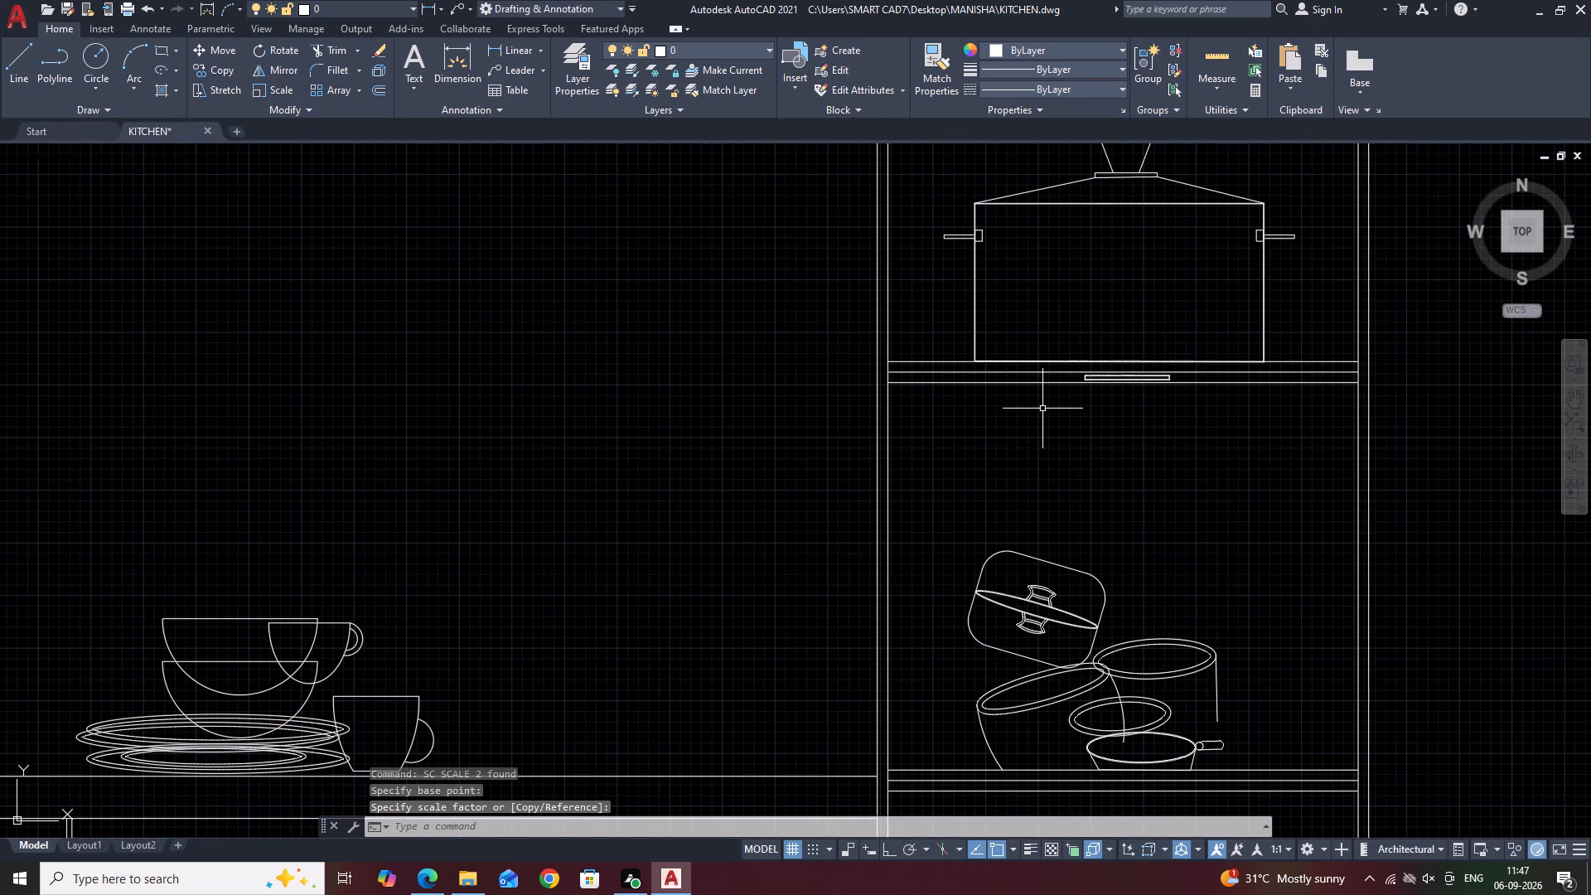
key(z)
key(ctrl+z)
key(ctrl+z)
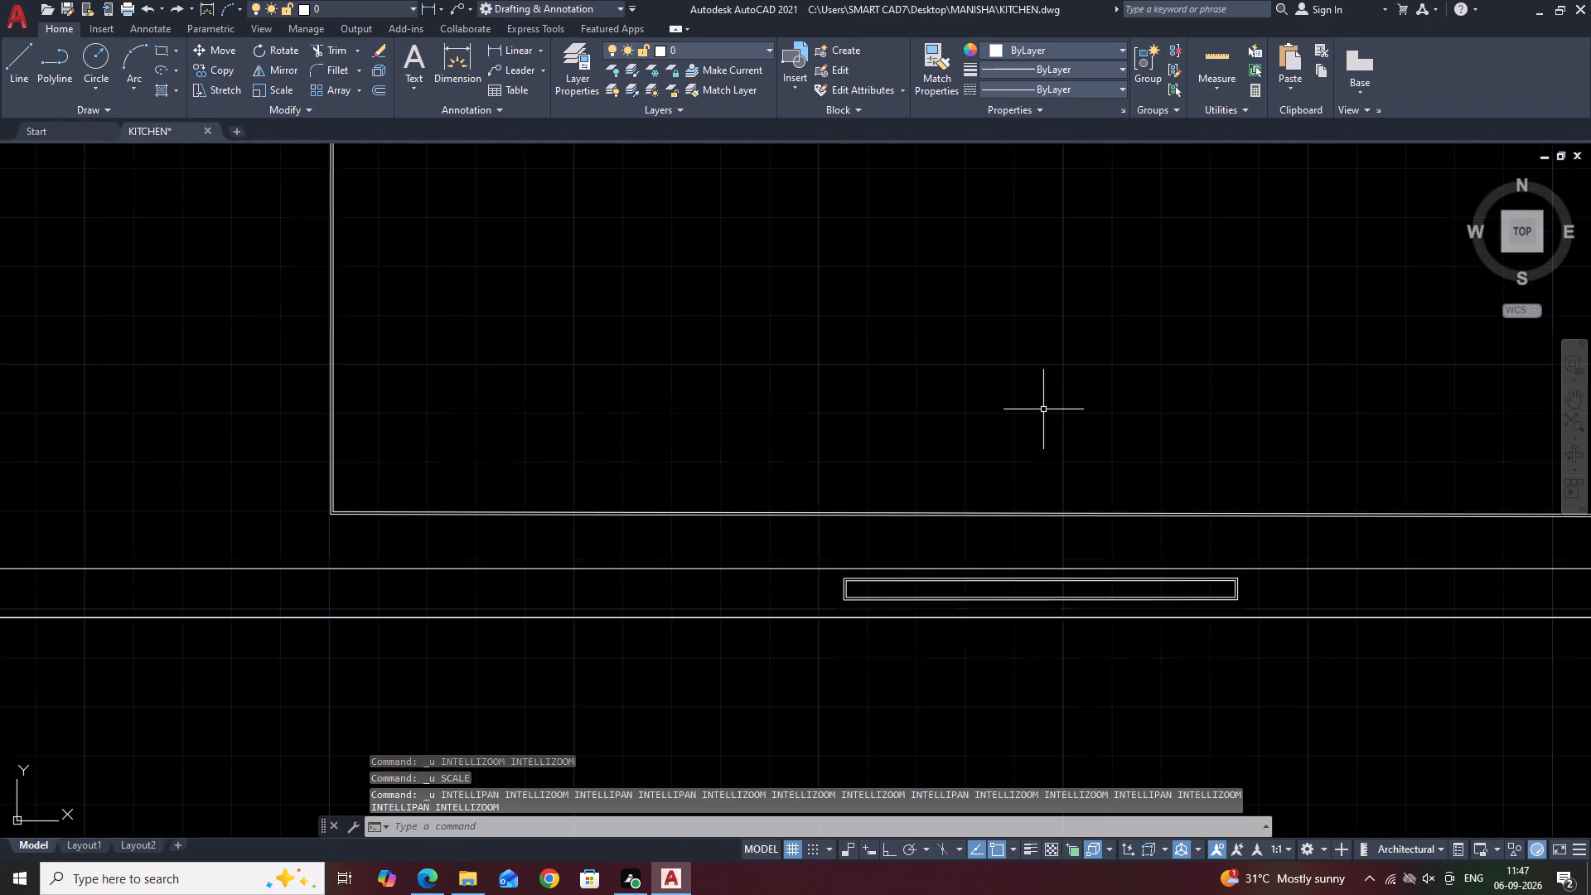
Undo the last copy of the cooking pot and strip into the bottom compartment.
key(ctrl+z)
Copy the narrow double-outlined strip from under the upper cooking pot into the two shelves below, under the tilted pans and the plates.
scroll(967, 365, up, 3)
click(959, 360)
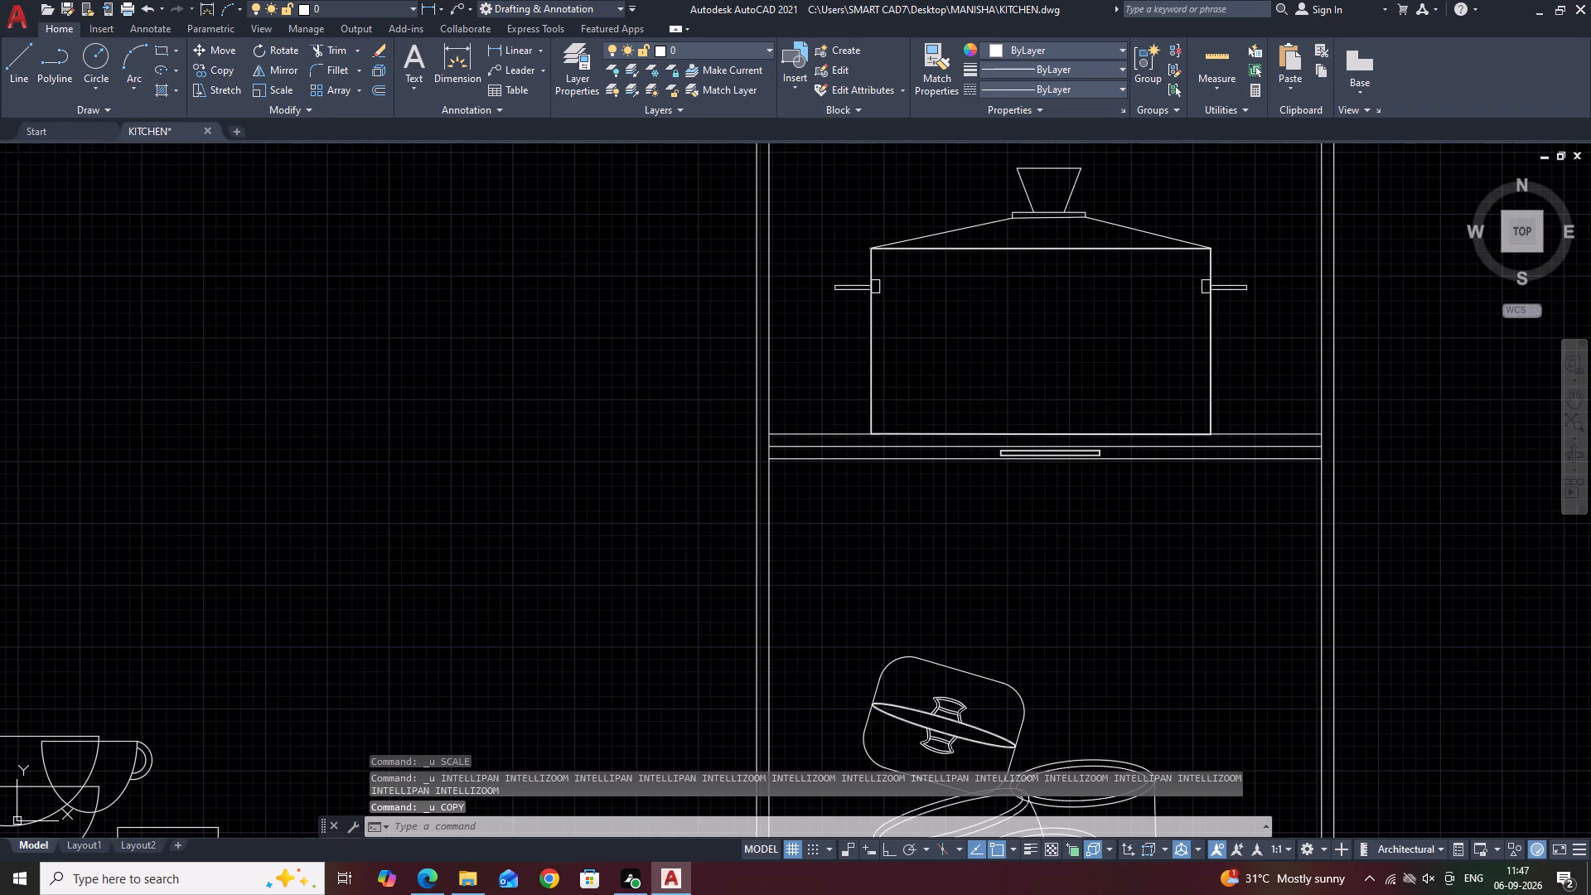
click(1145, 548)
text(CO)
key(space)
scroll(1075, 487, up, 3)
scroll(989, 359, up, 2)
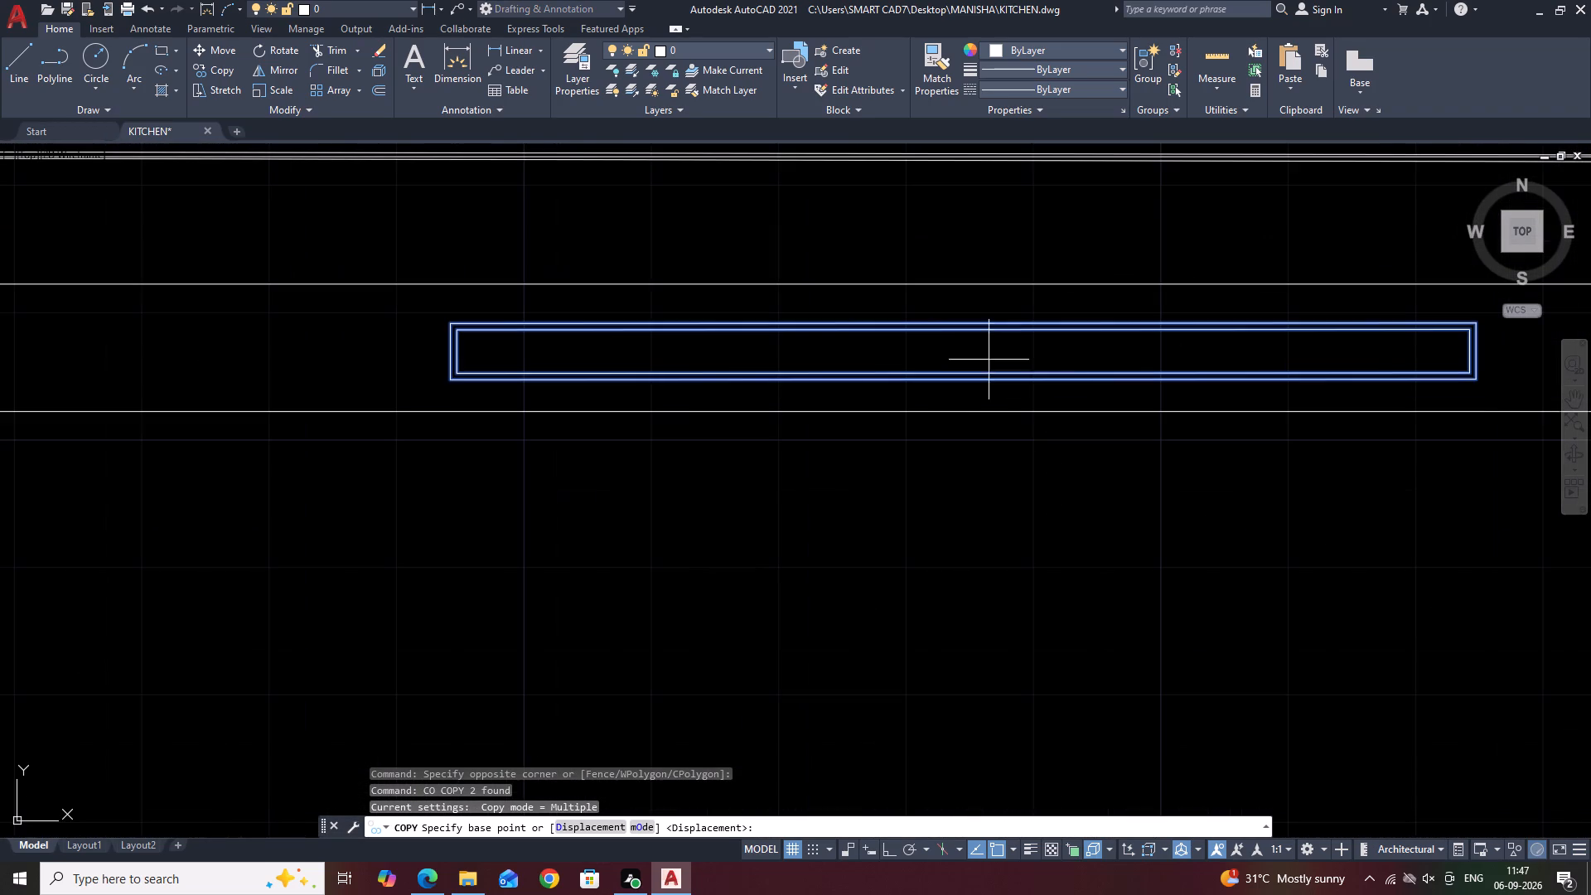
click(967, 376)
scroll(969, 358, down, 8)
scroll(997, 482, down, 1)
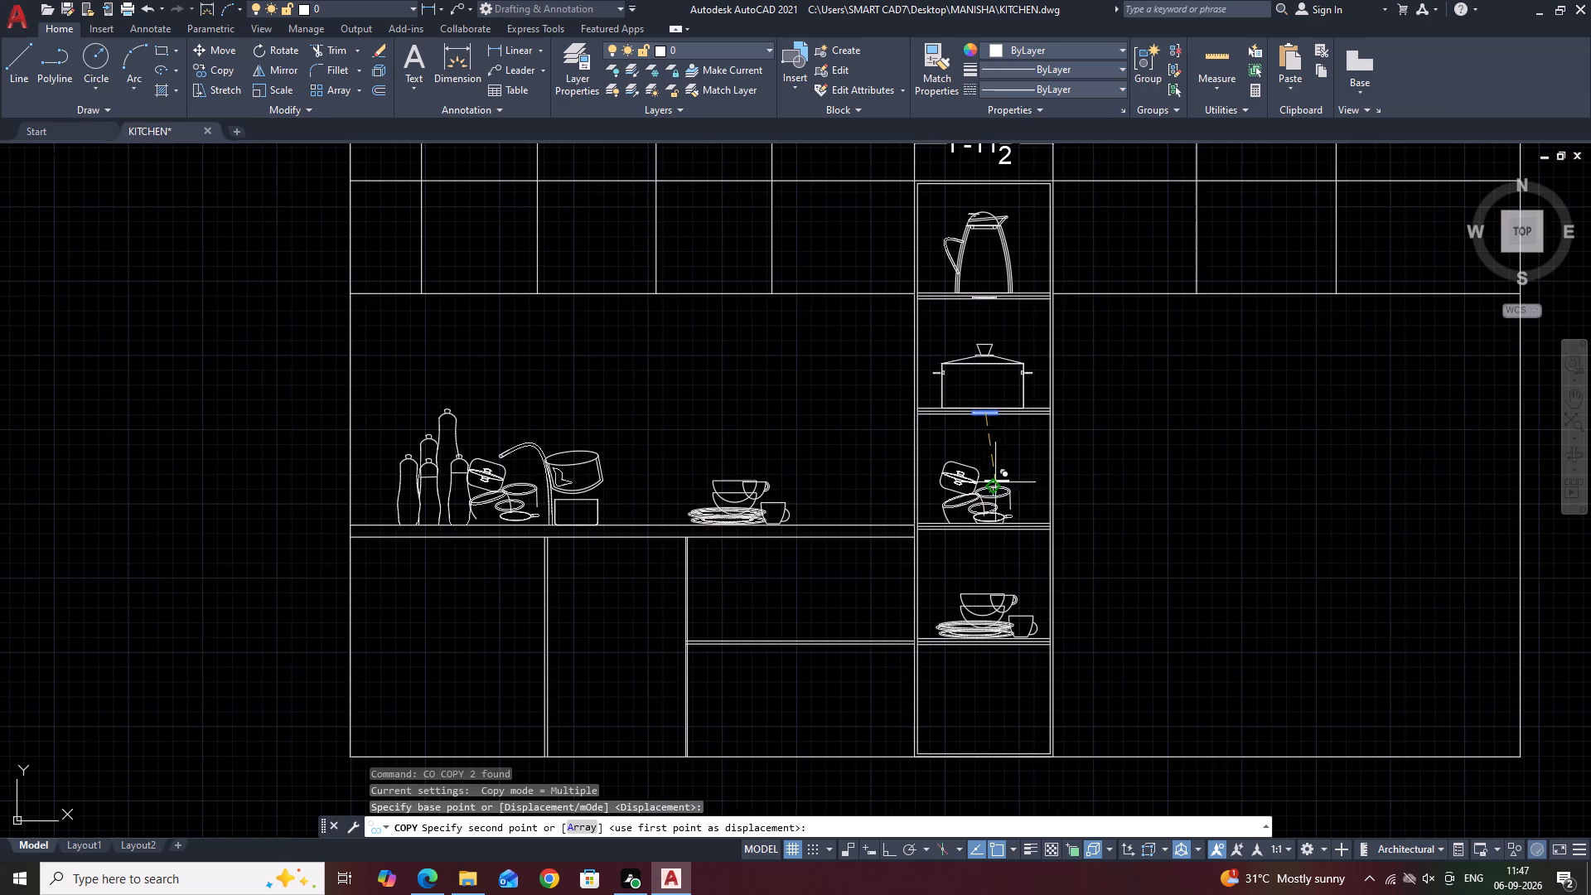
scroll(989, 533, up, 8)
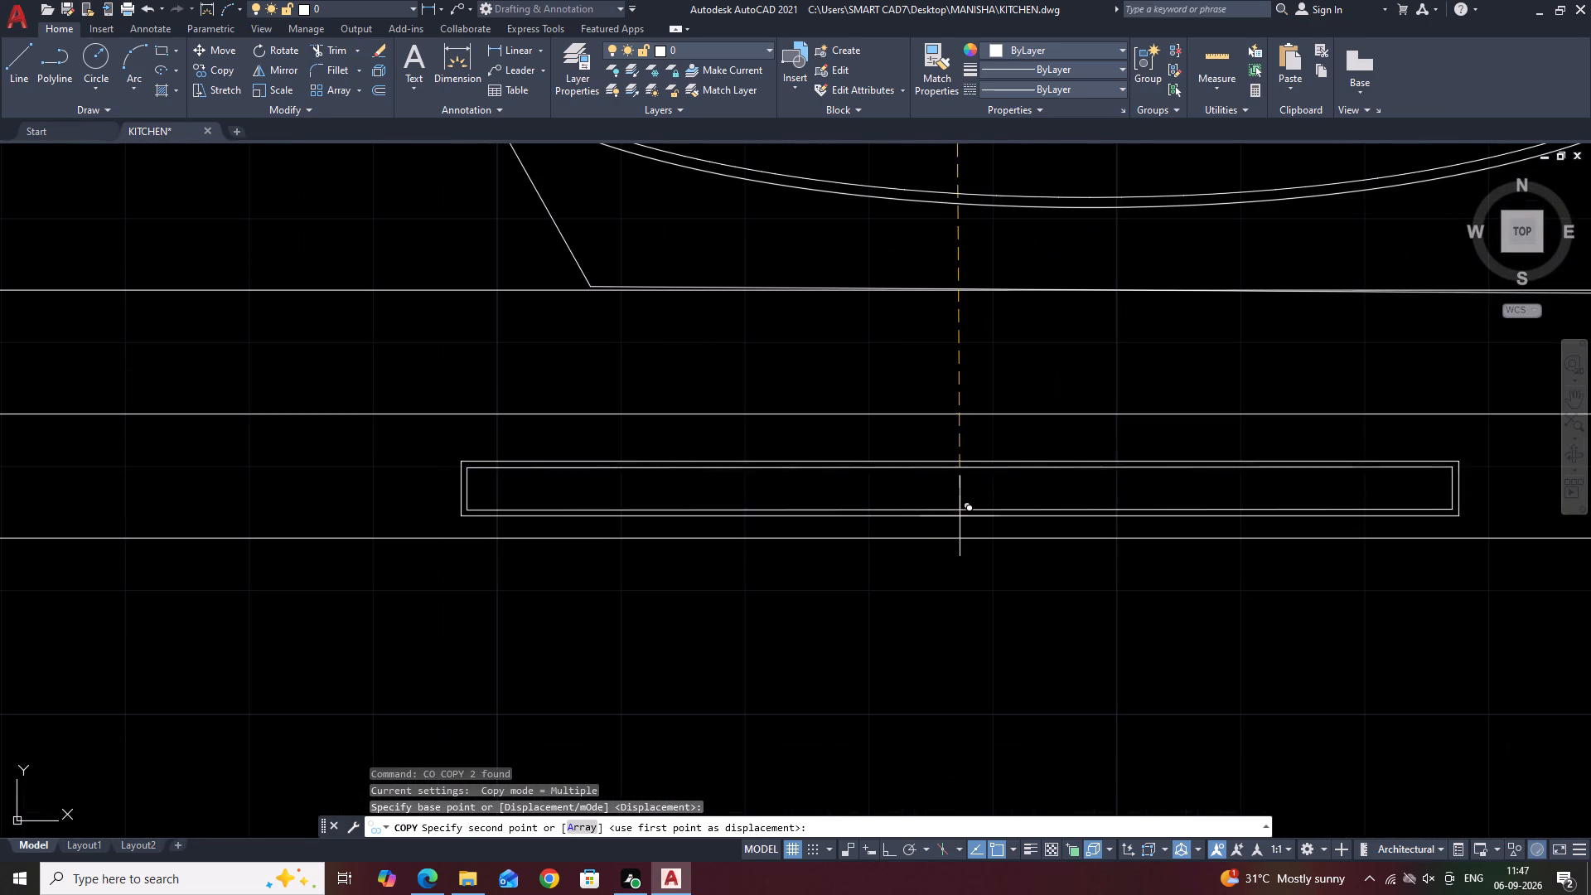
click(946, 518)
scroll(963, 342, down, 8)
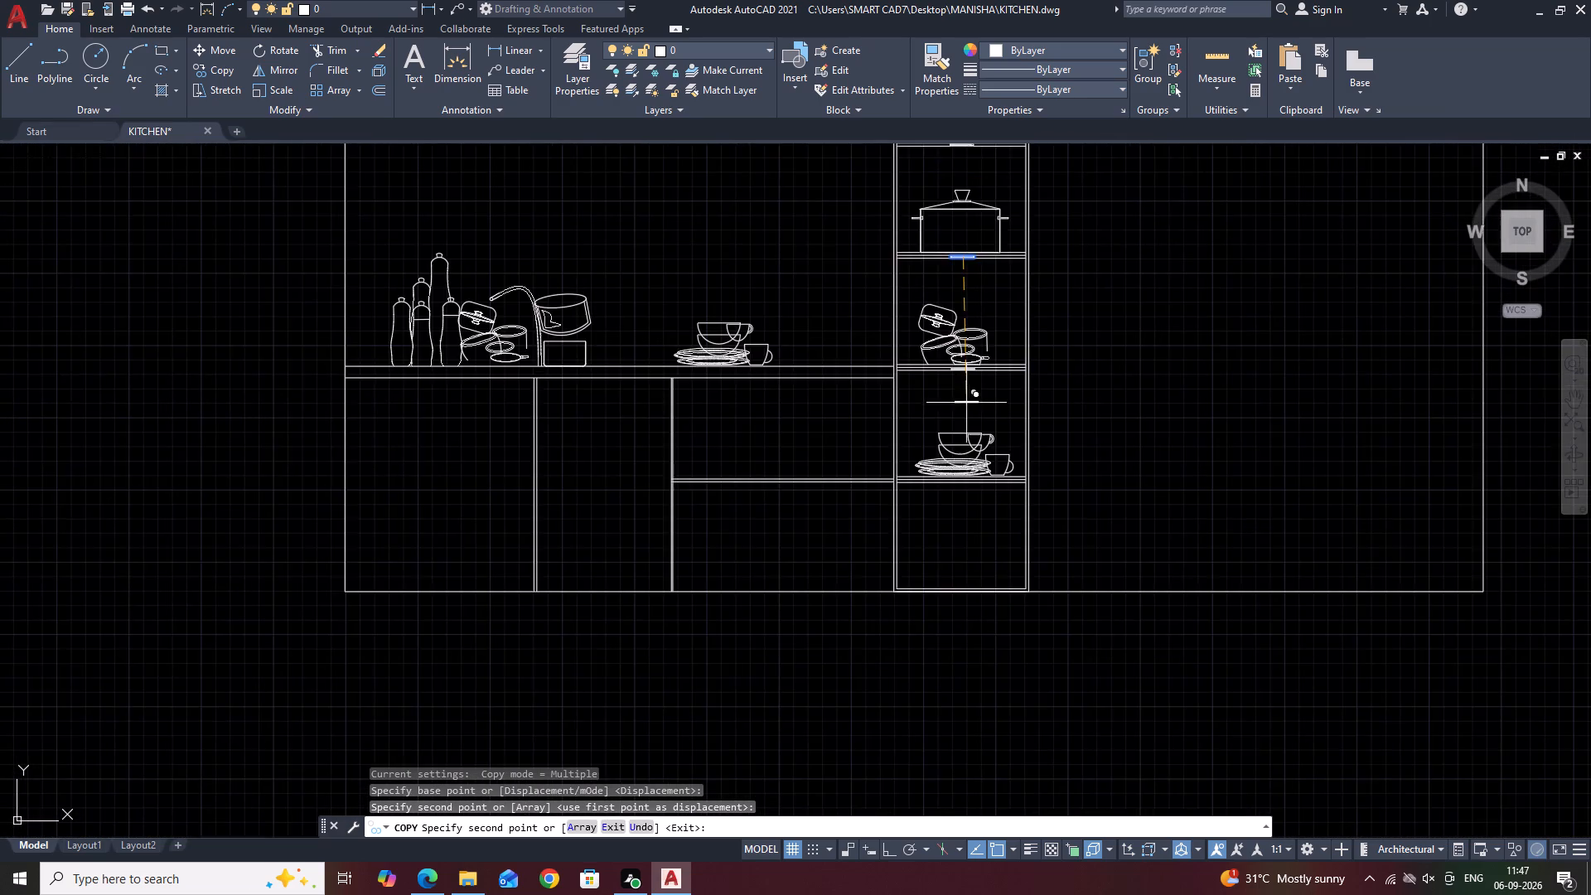
scroll(974, 493, up, 4)
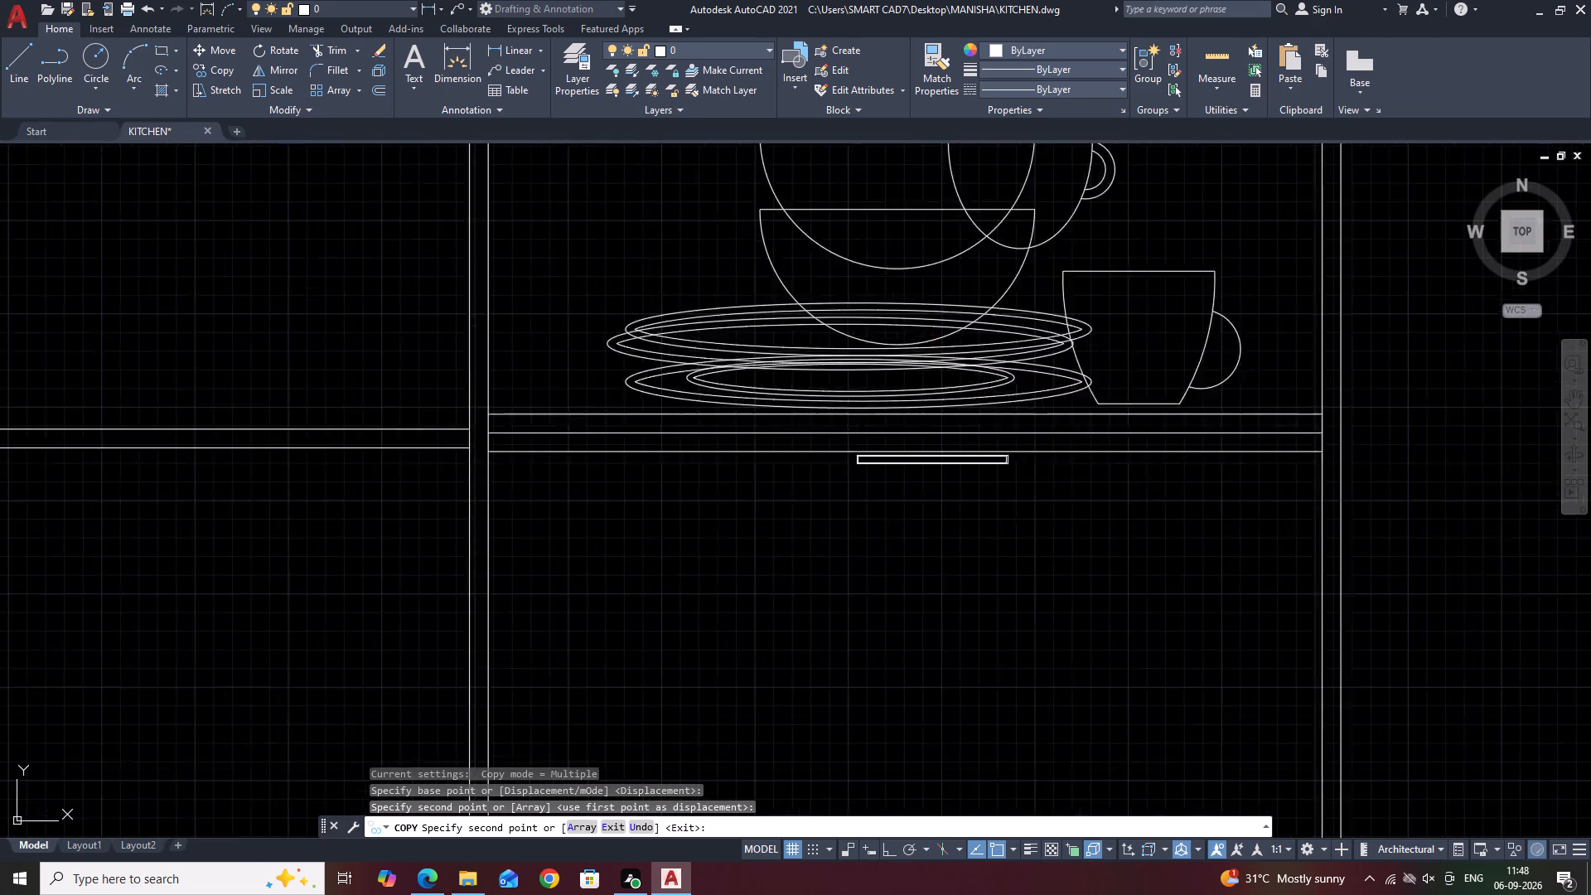
scroll(931, 462, up, 2)
click(920, 422)
key(Escape)
Copy the lidded cooking pot and its narrow strip from the second compartment down into the tall unit's bottom compartment.
scroll(1144, 488, down, 6)
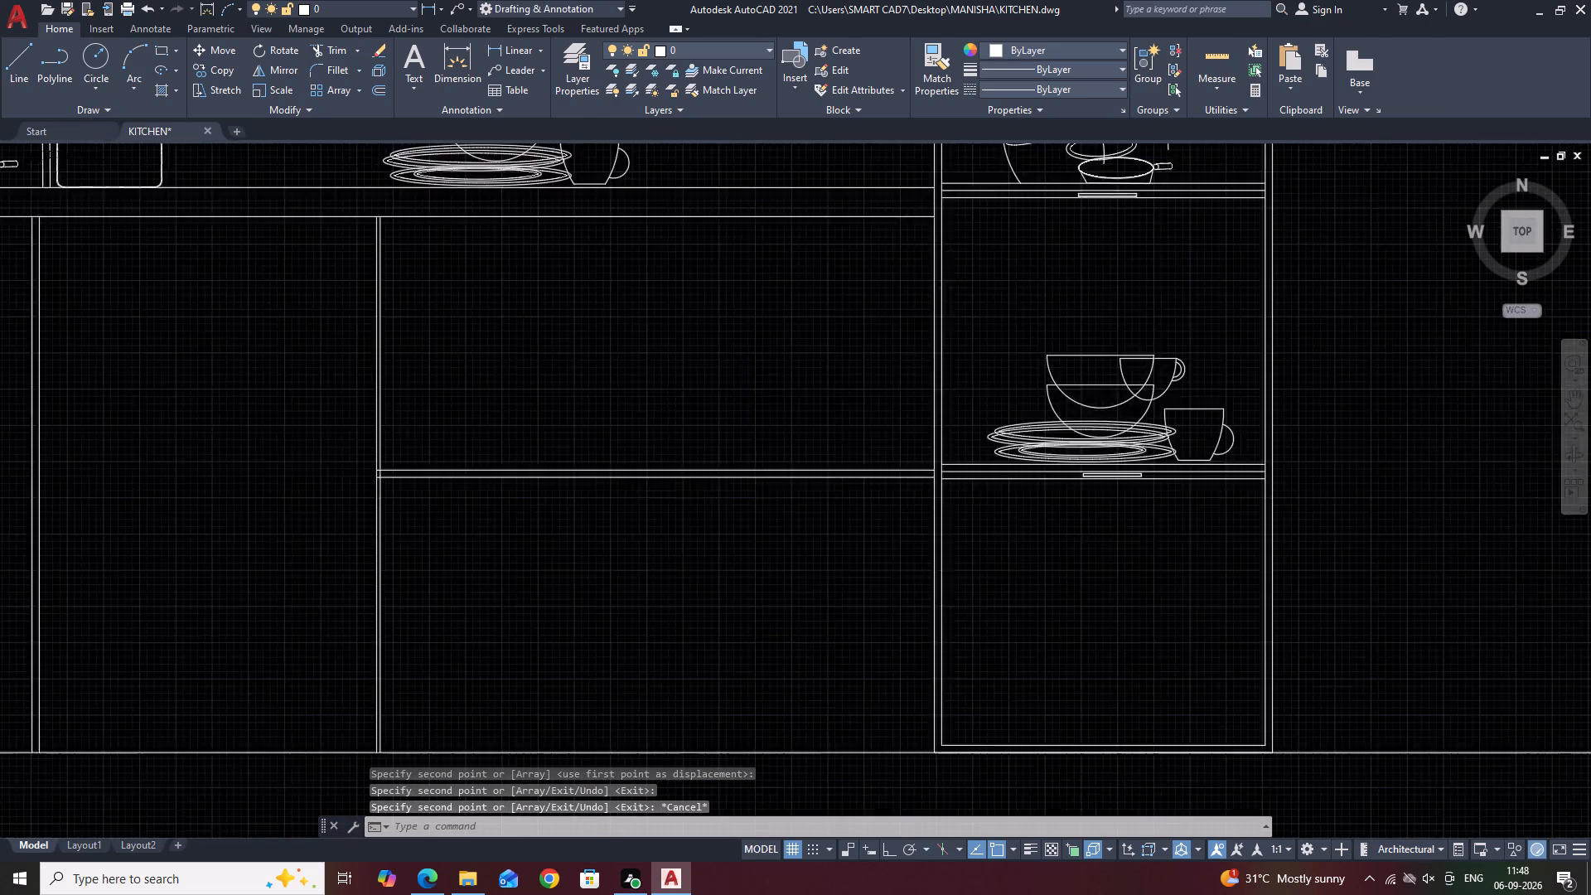
scroll(1152, 484, down, 1)
middle_drag(1108, 221, 1120, 254)
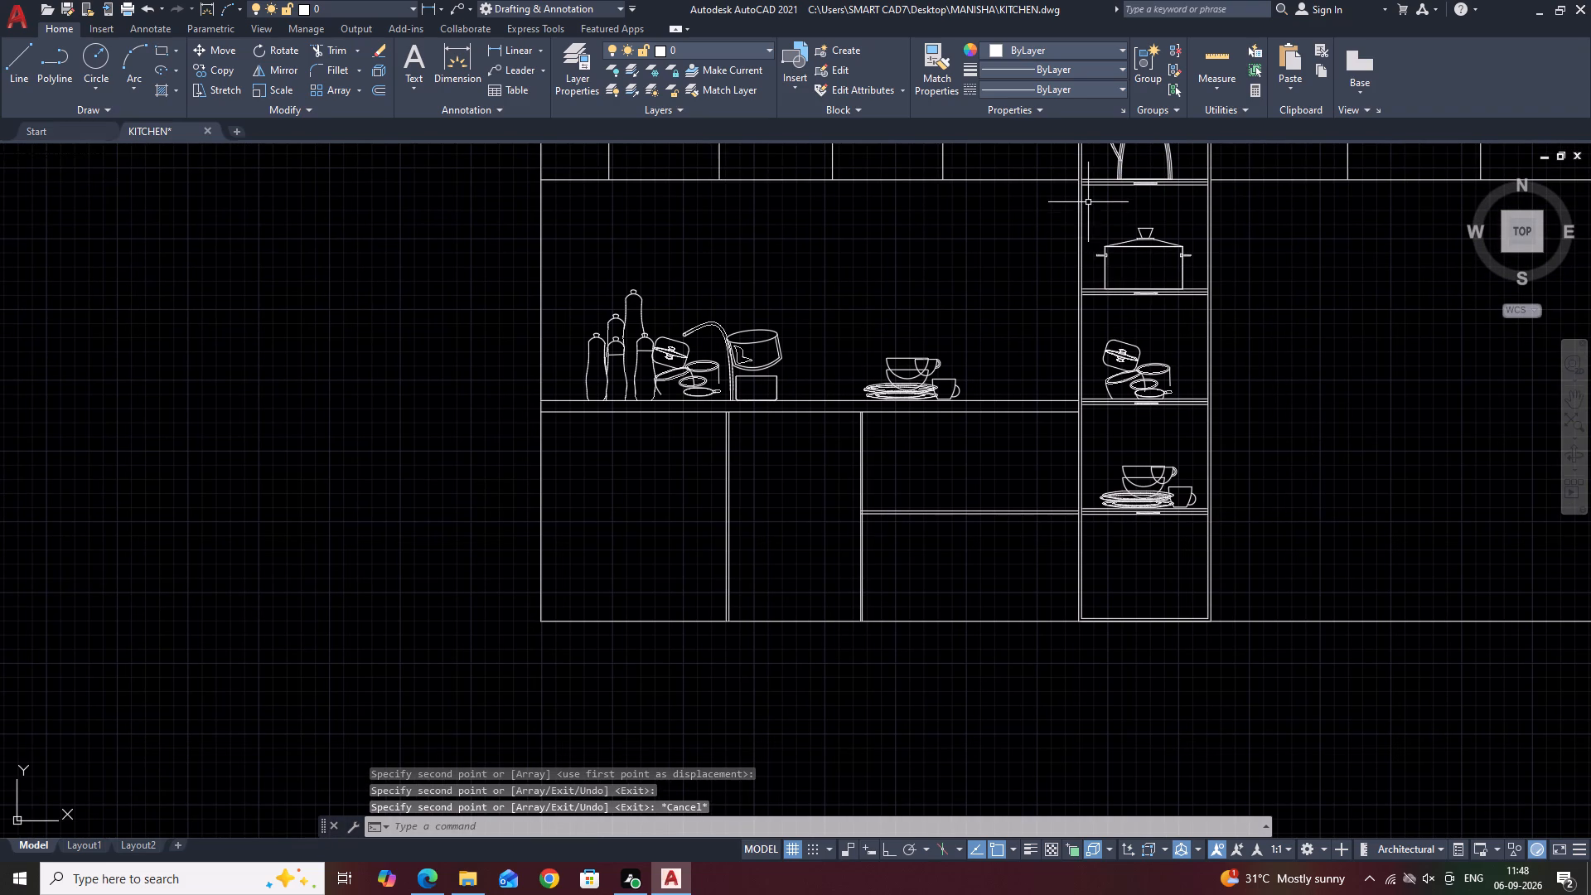
click(1088, 200)
click(1199, 324)
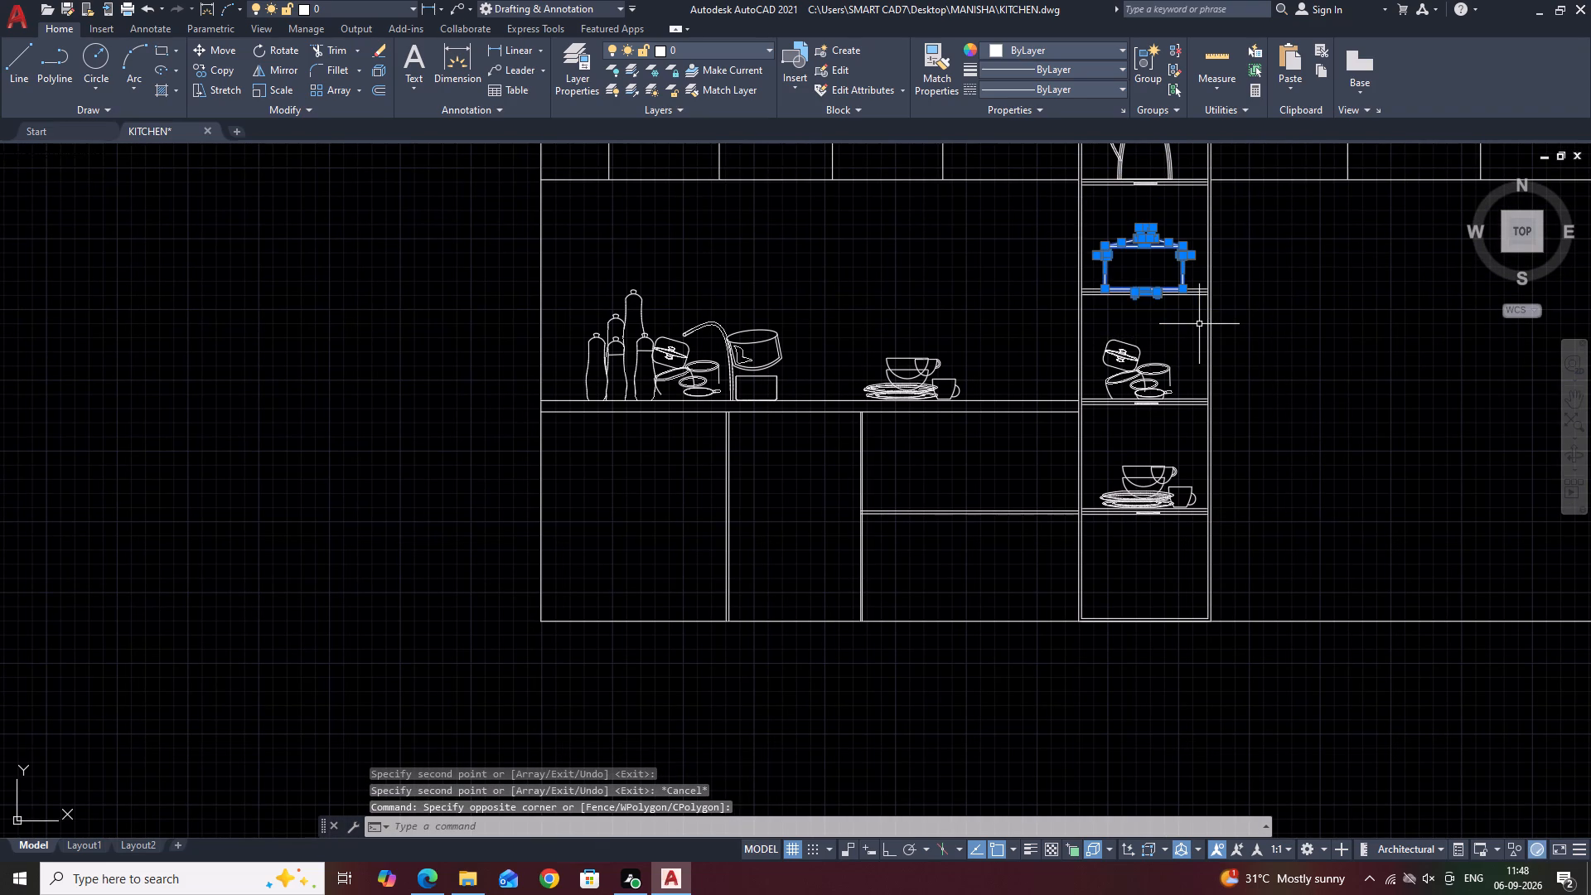
key(c)
key(o)
key(space)
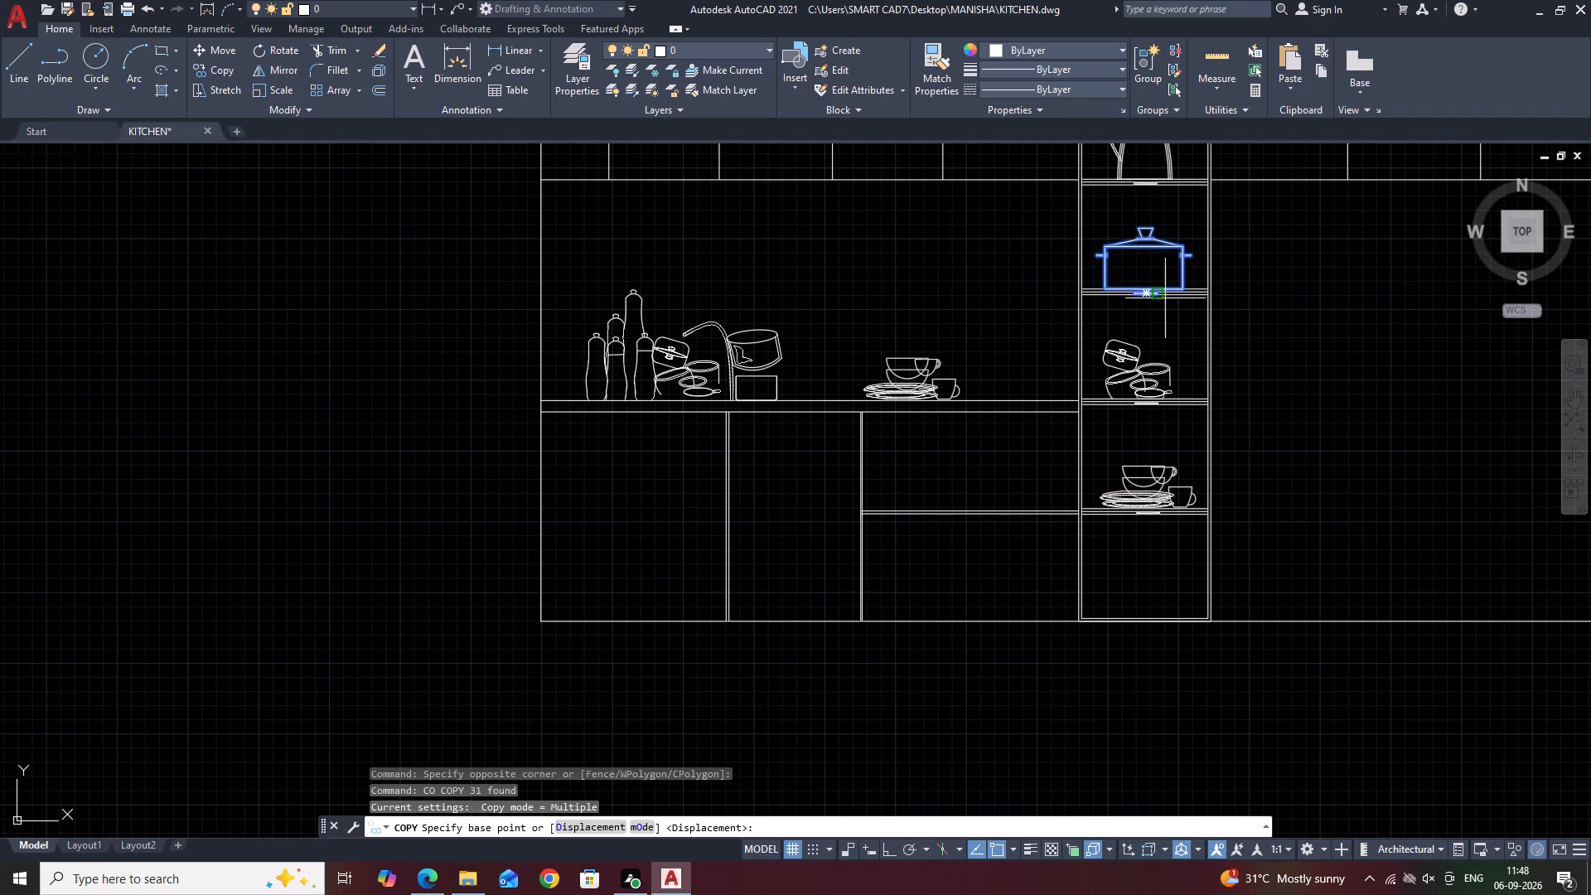
scroll(1163, 298, up, 5)
click(1085, 288)
scroll(1086, 297, down, 3)
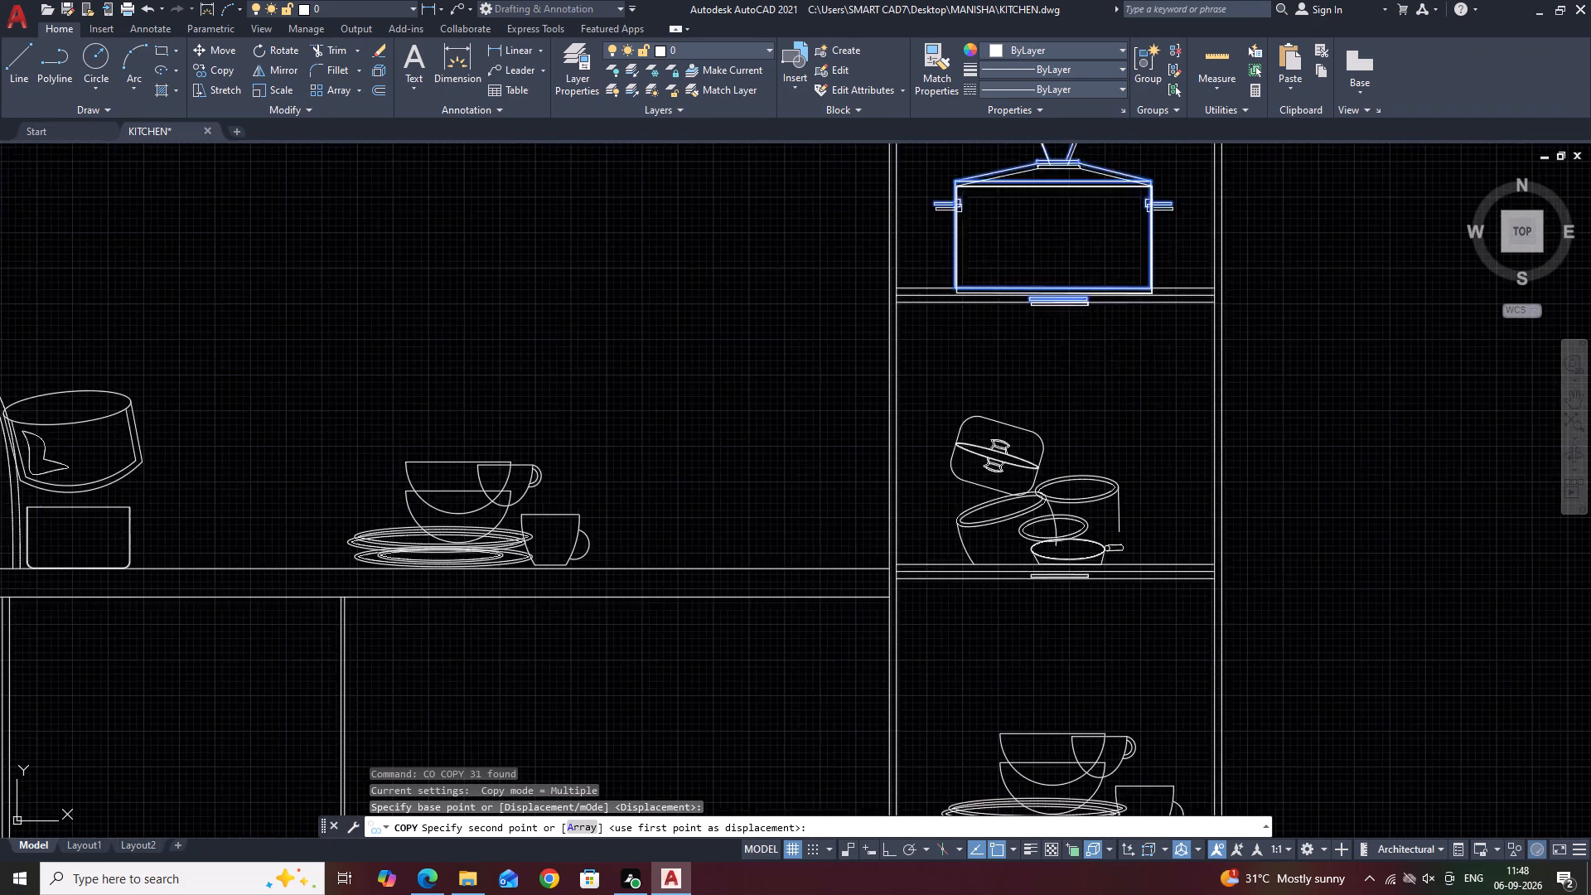
scroll(1100, 340, down, 3)
scroll(1110, 553, up, 5)
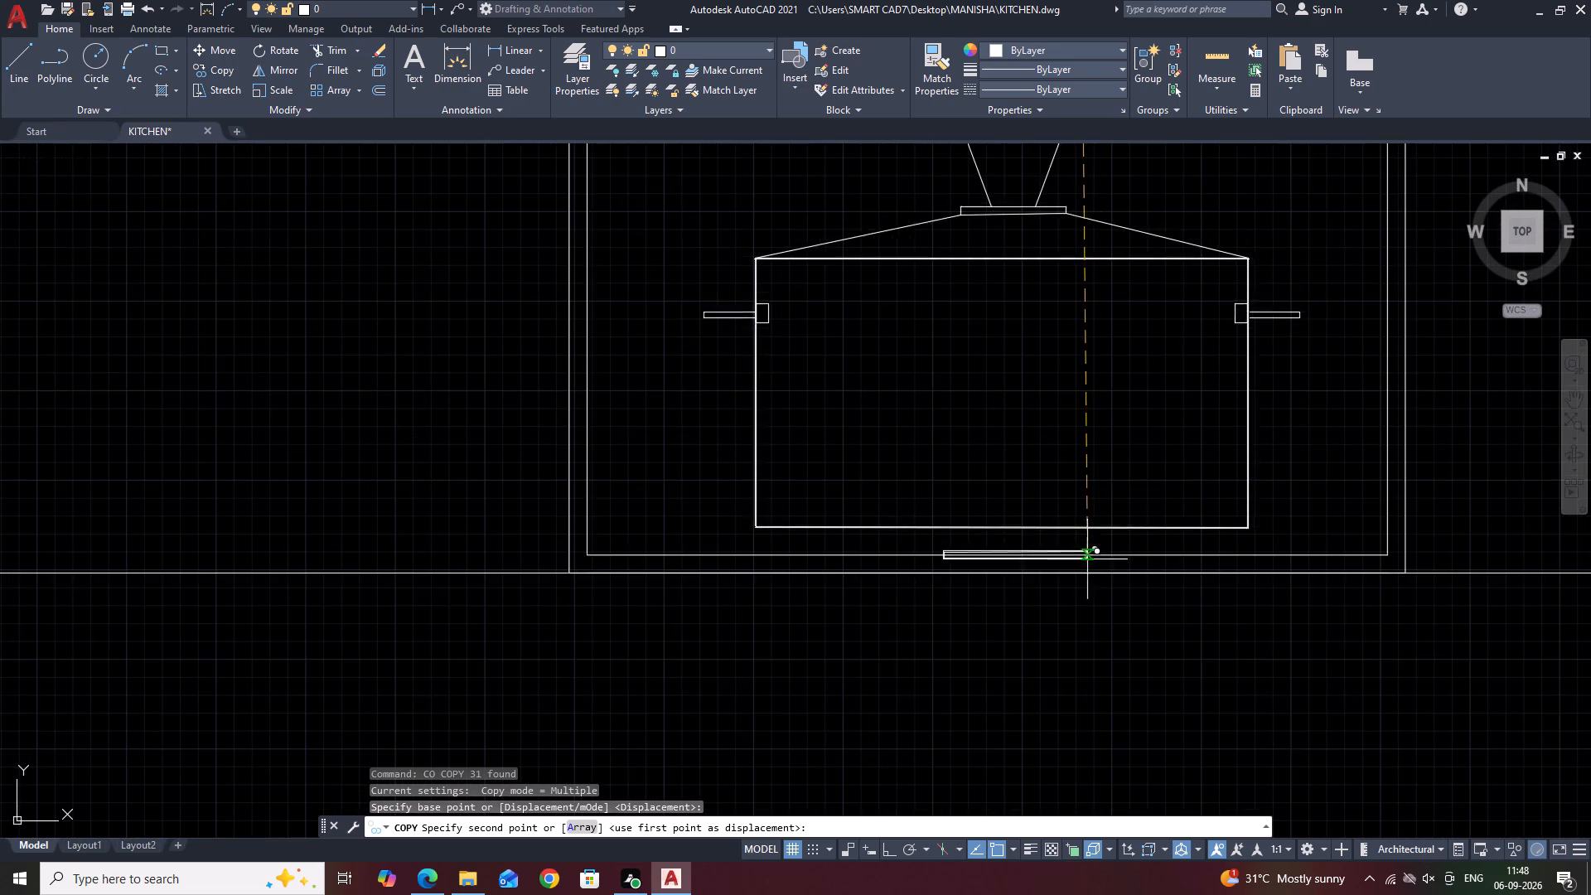
scroll(1087, 565, up, 3)
click(1092, 576)
key(Escape)
scroll(881, 472, down, 6)
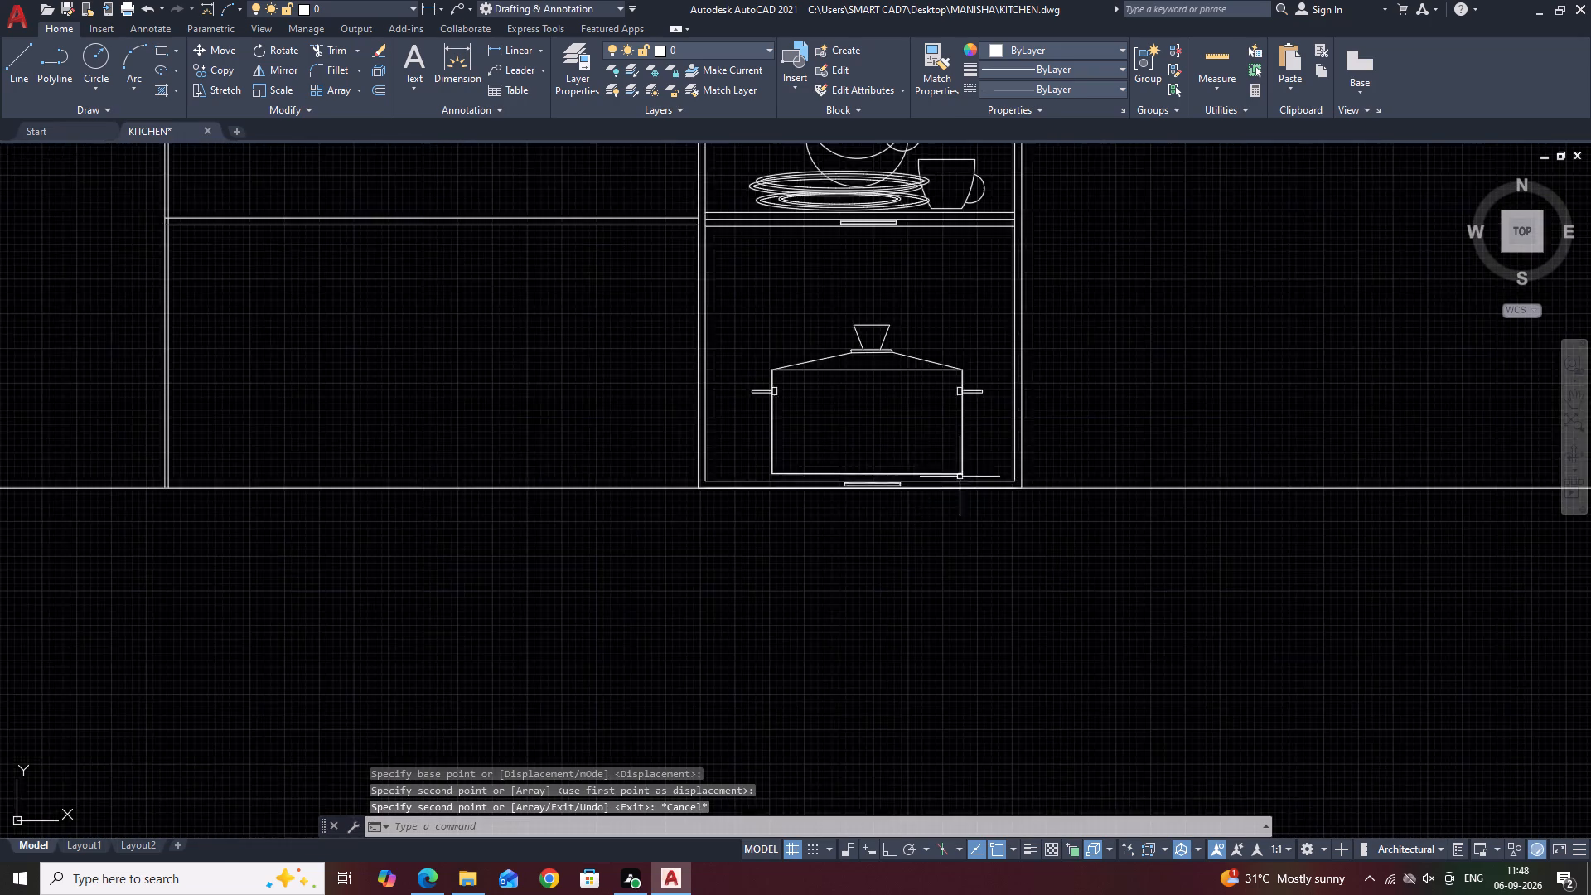
Examine the whole kitchen elevation, including the filled tall unit and the upper cabinet divisions with their dimensions.
scroll(960, 477, down, 6)
scroll(995, 468, up, 6)
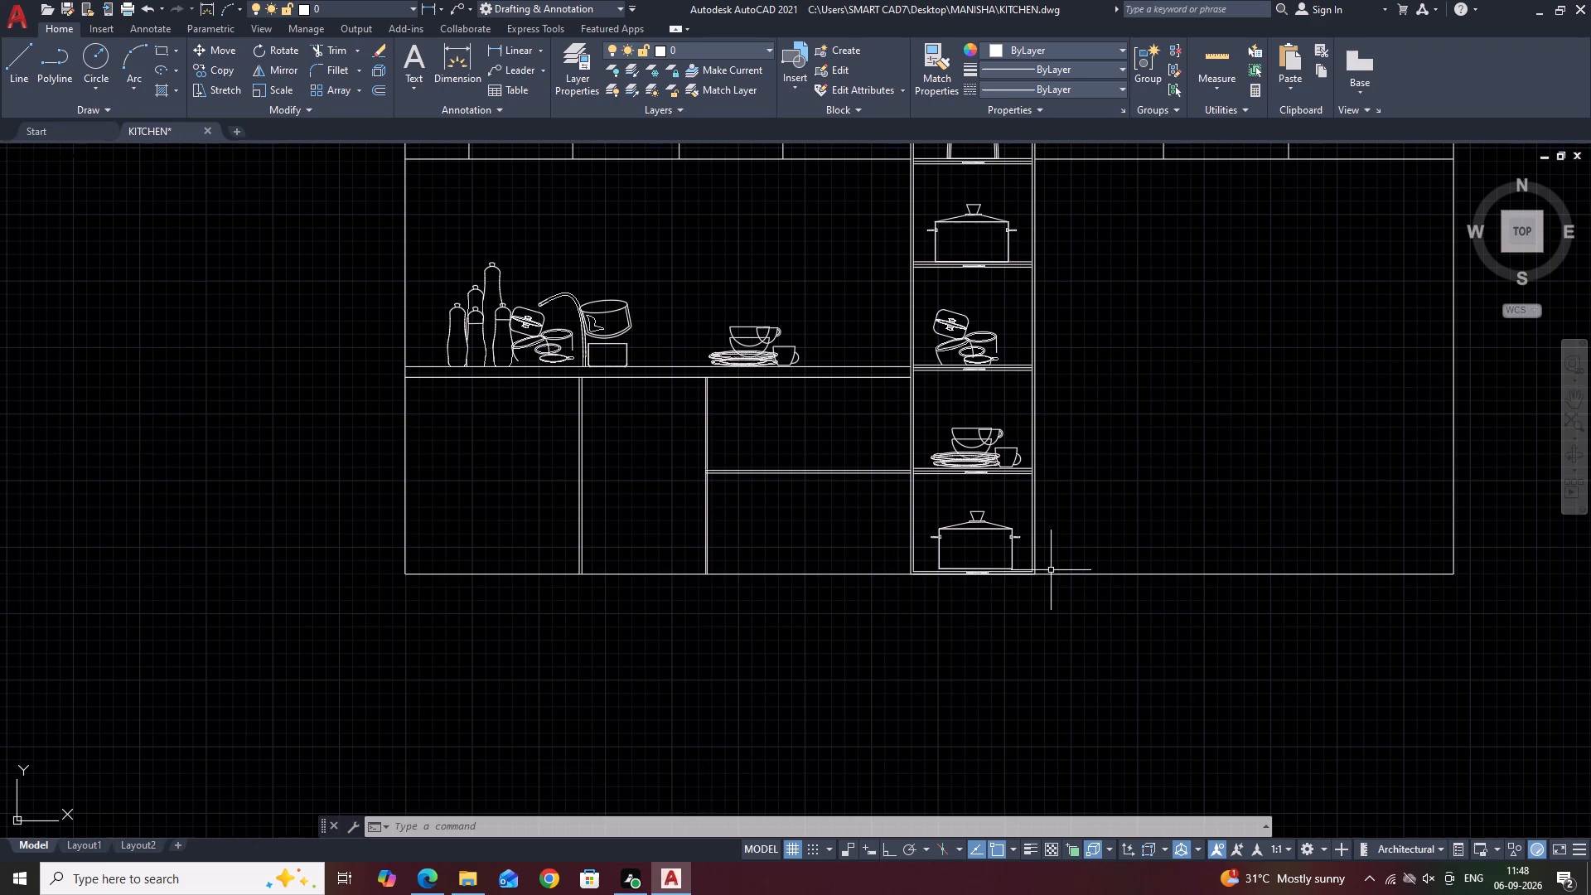
scroll(1058, 579, down, 2)
middle_drag(1183, 440, 1188, 536)
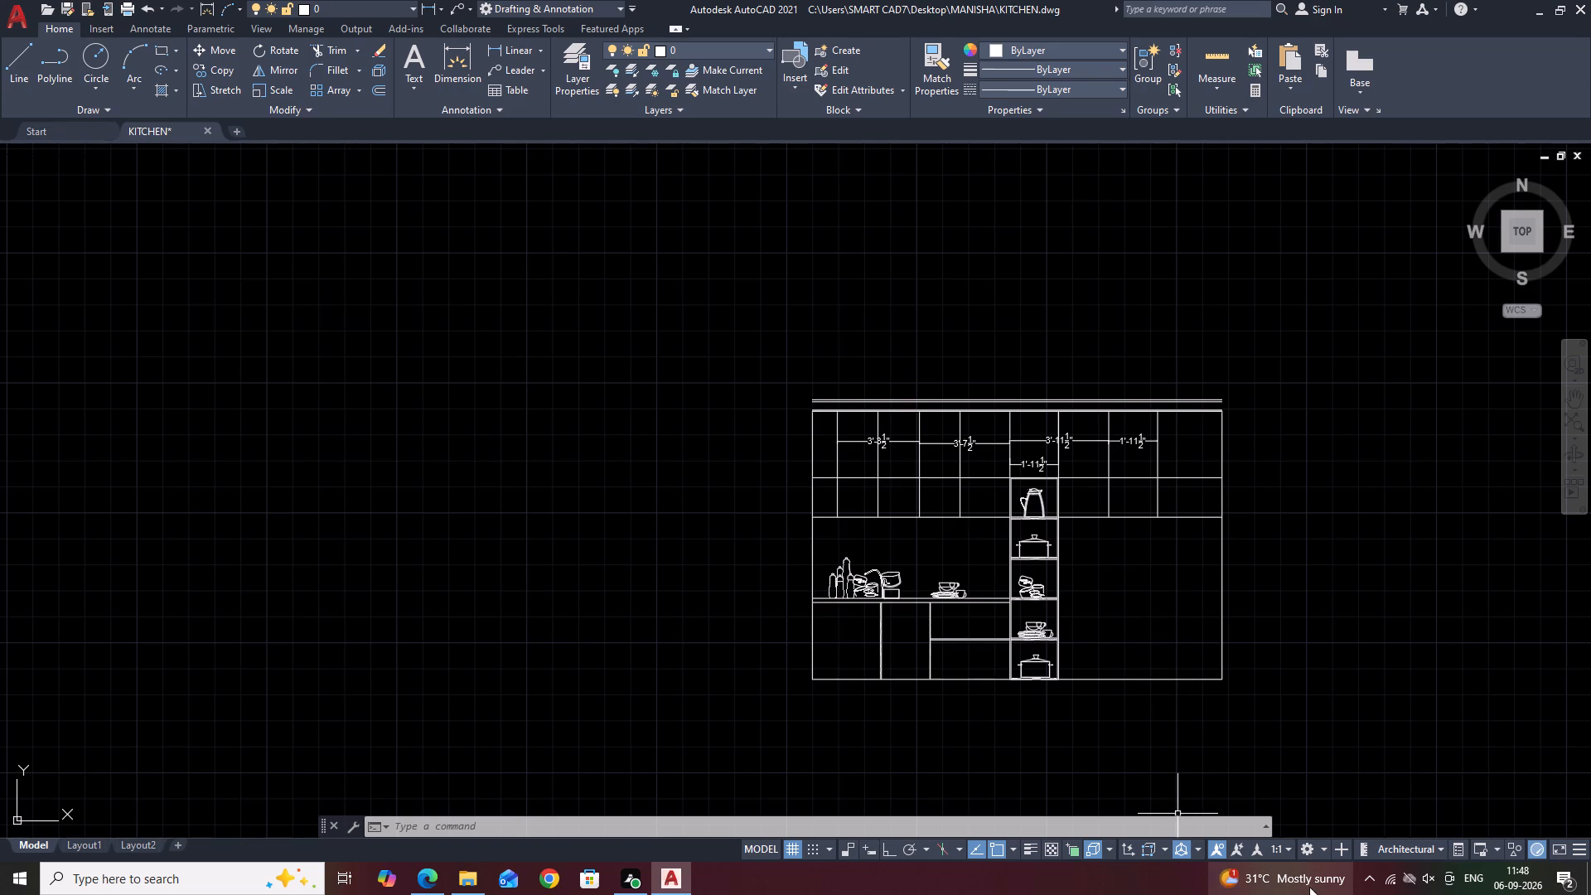
middle_drag(1422, 661, 1380, 551)
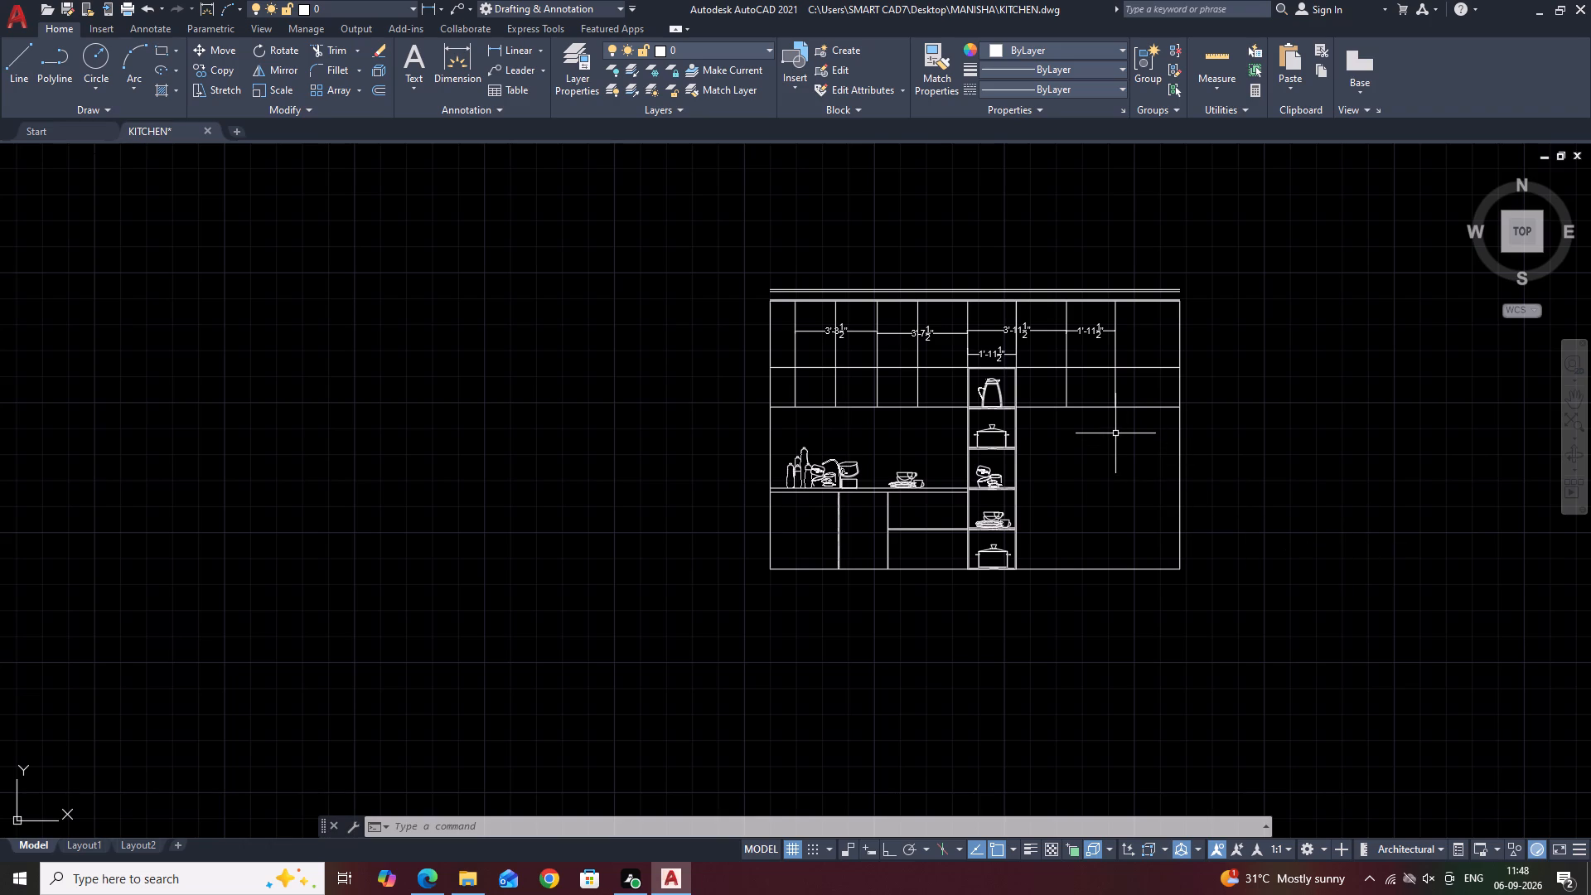
middle_drag(1011, 368, 1071, 453)
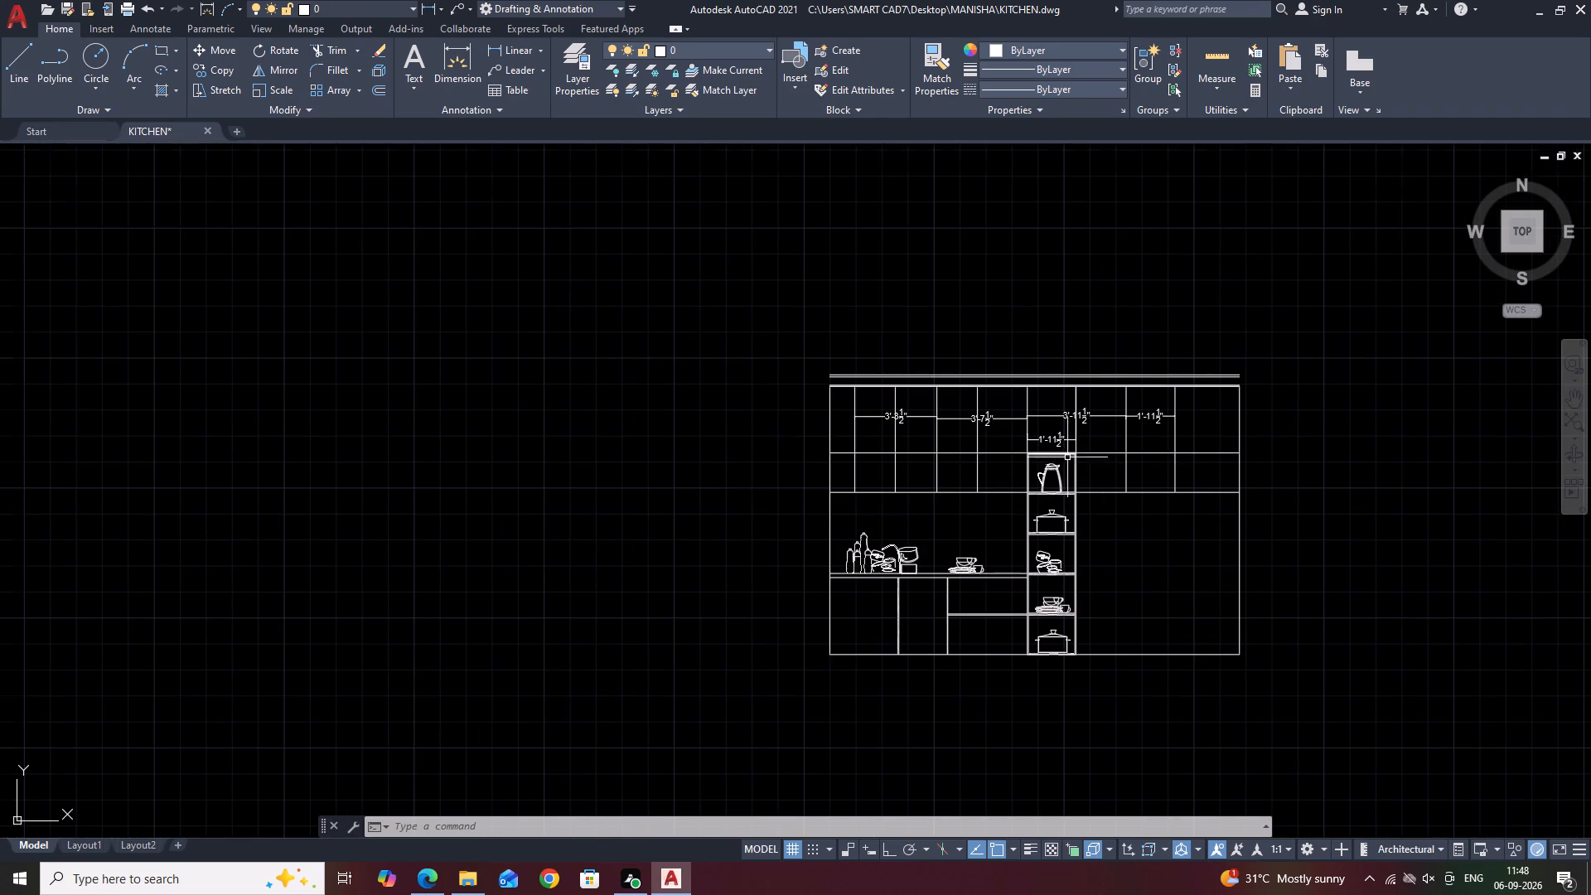
scroll(1058, 480, up, 2)
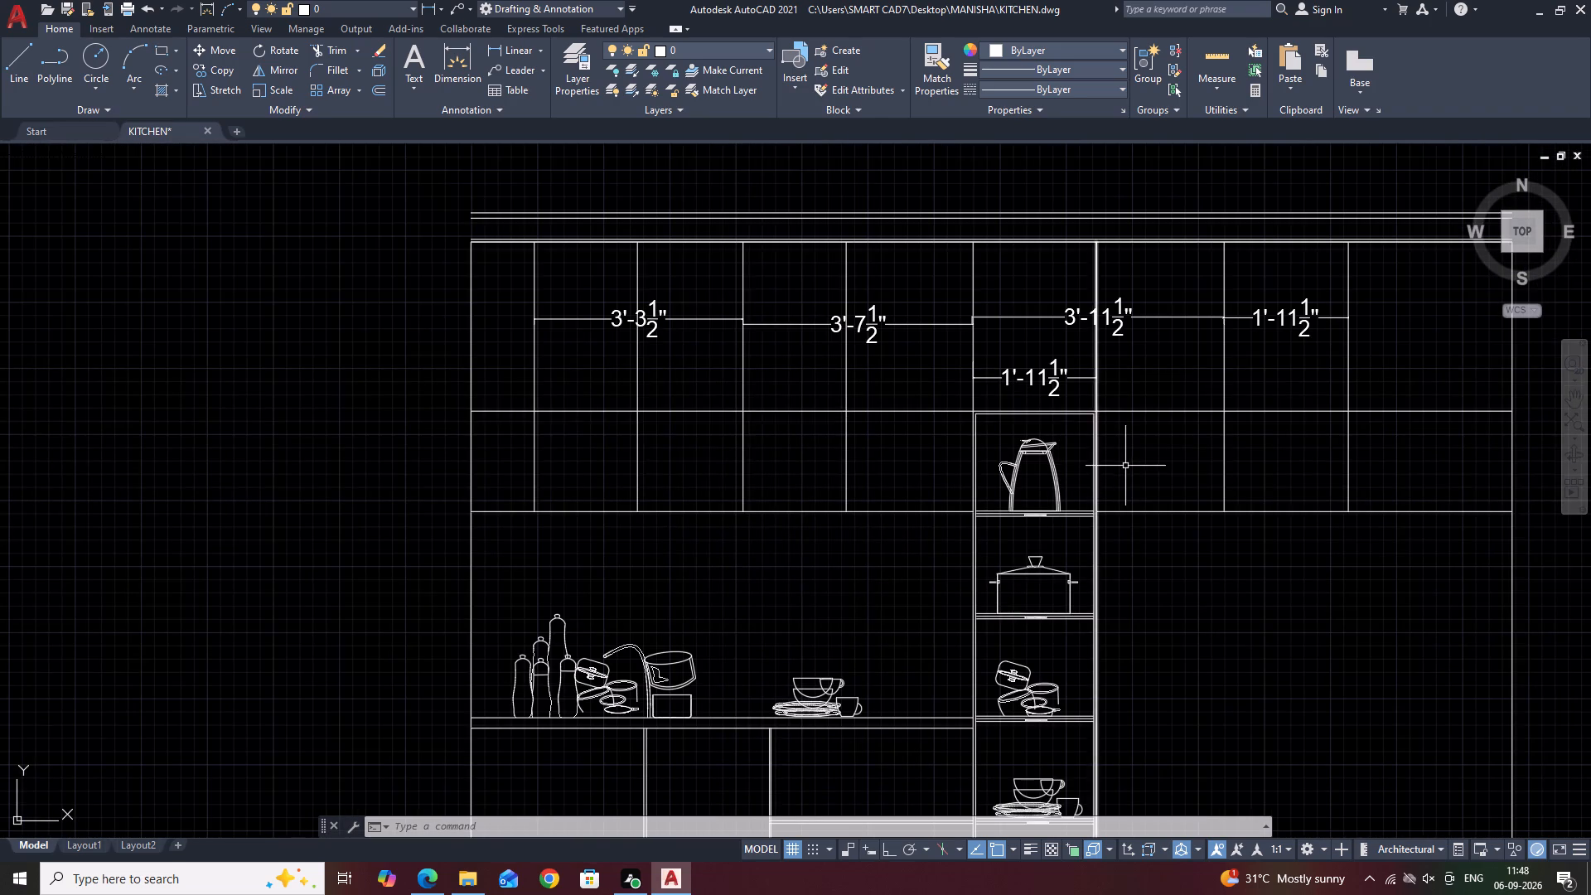
scroll(1131, 465, down, 2)
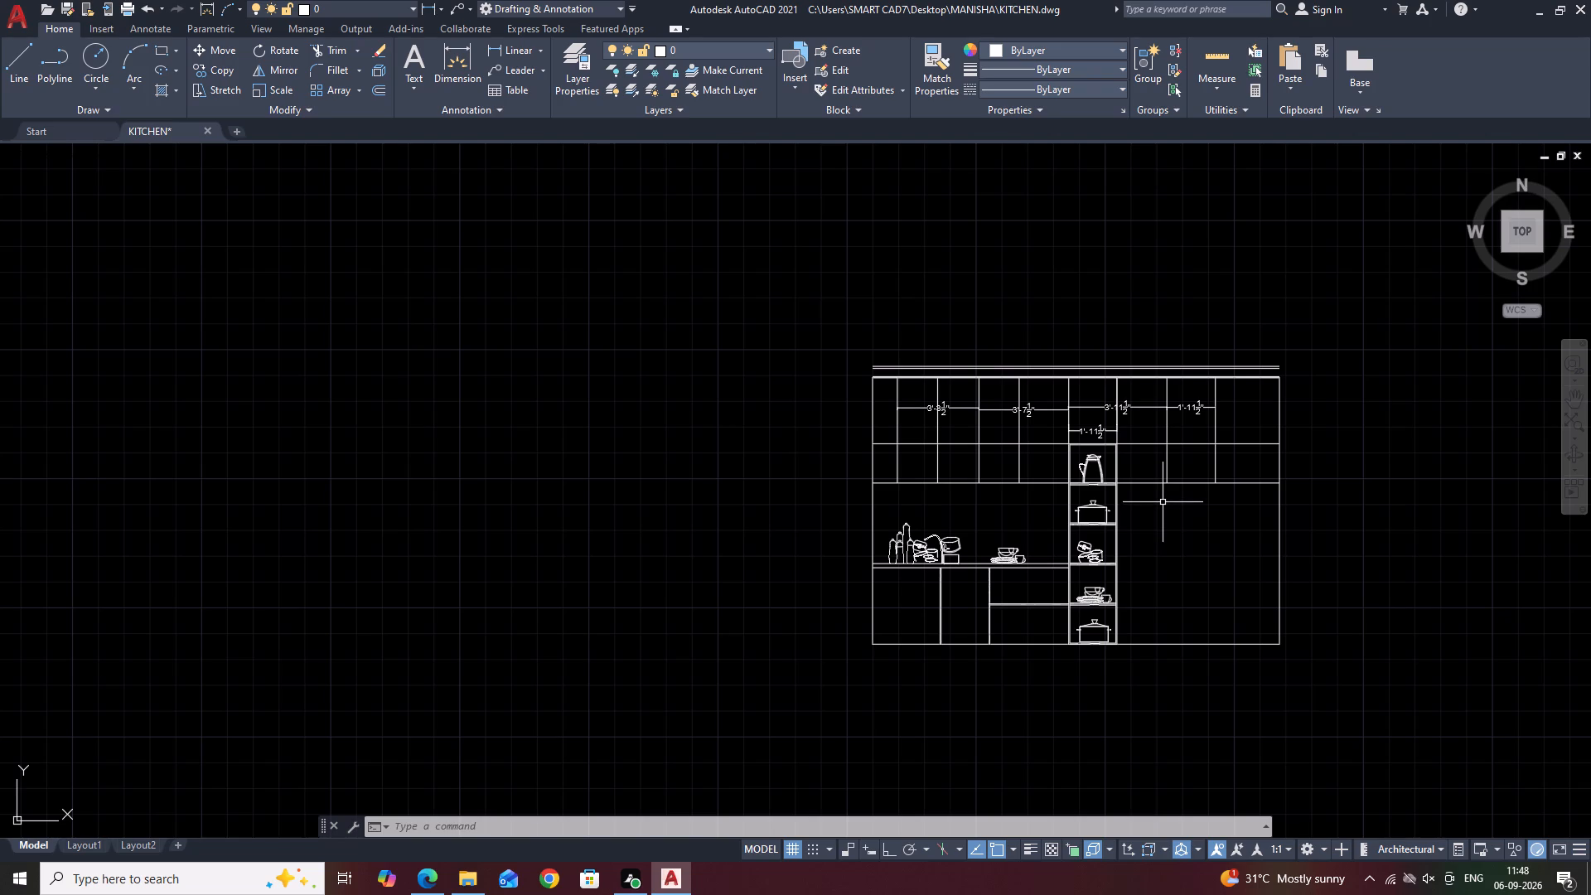
scroll(1189, 447, up, 3)
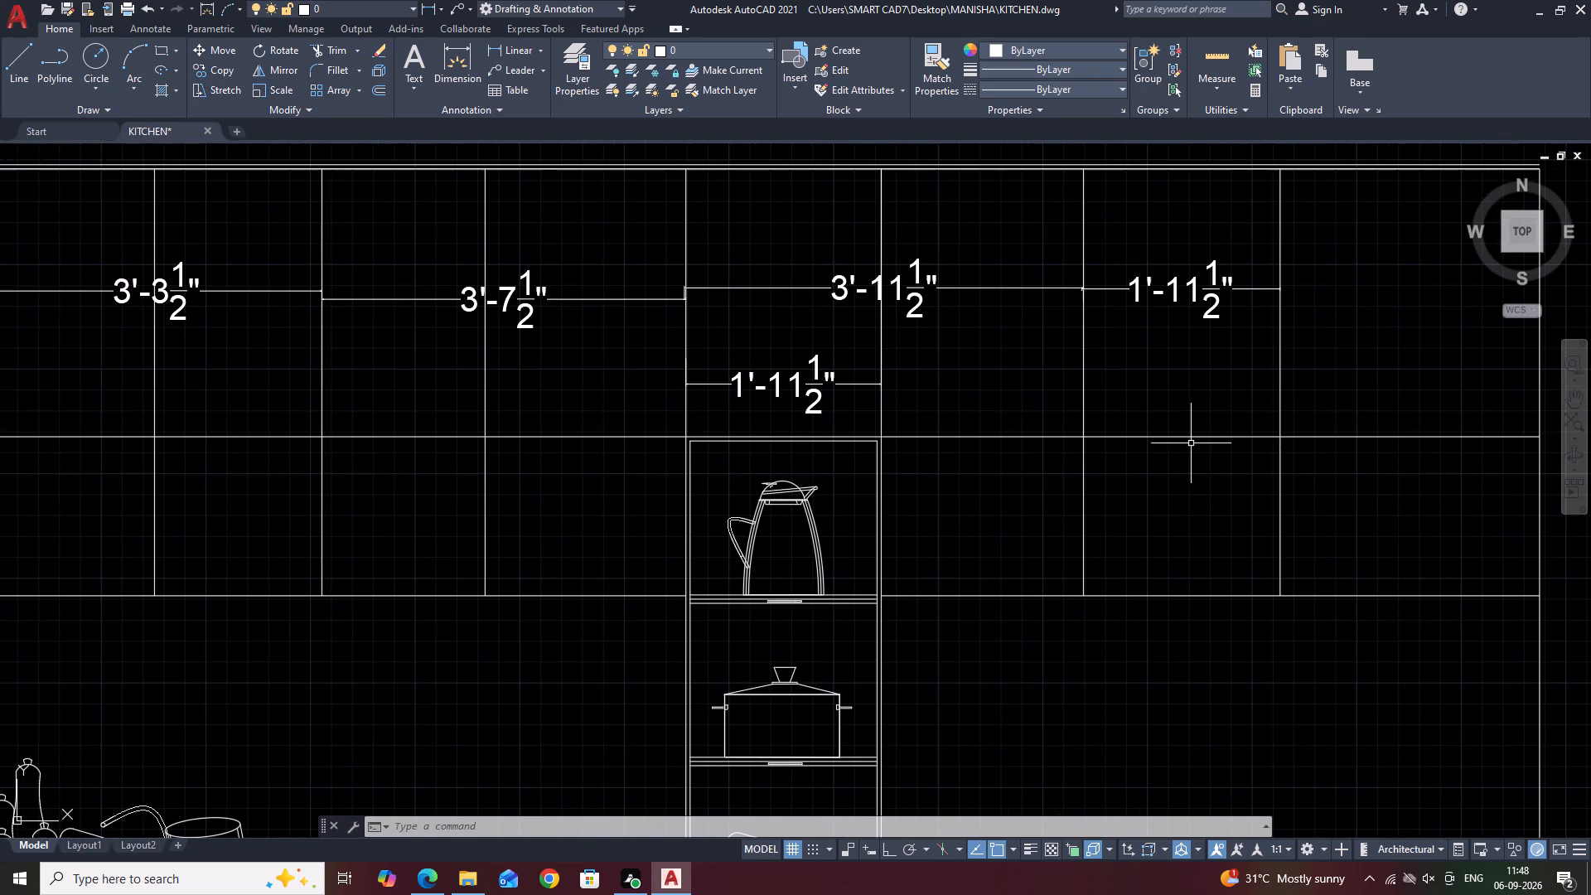
scroll(1199, 466, down, 2)
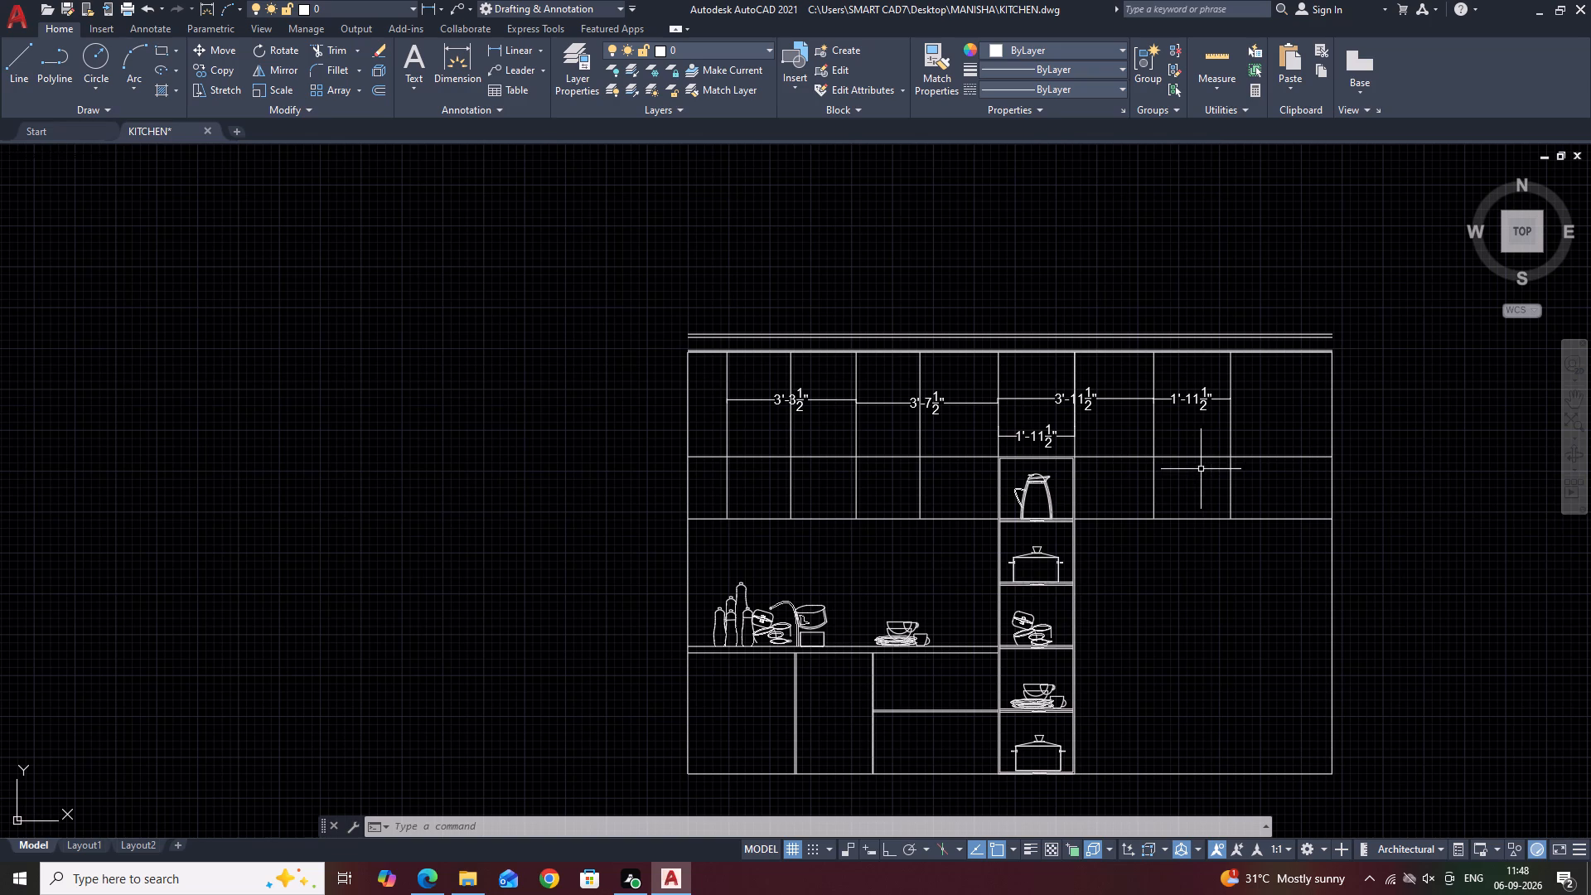
Move the elevation's interior contents, including cabinet divisions, dimensions, countertop, kitchenware and tall unit, a short distance horizontally to the right inside the outer frame.
scroll(704, 360, up, 2)
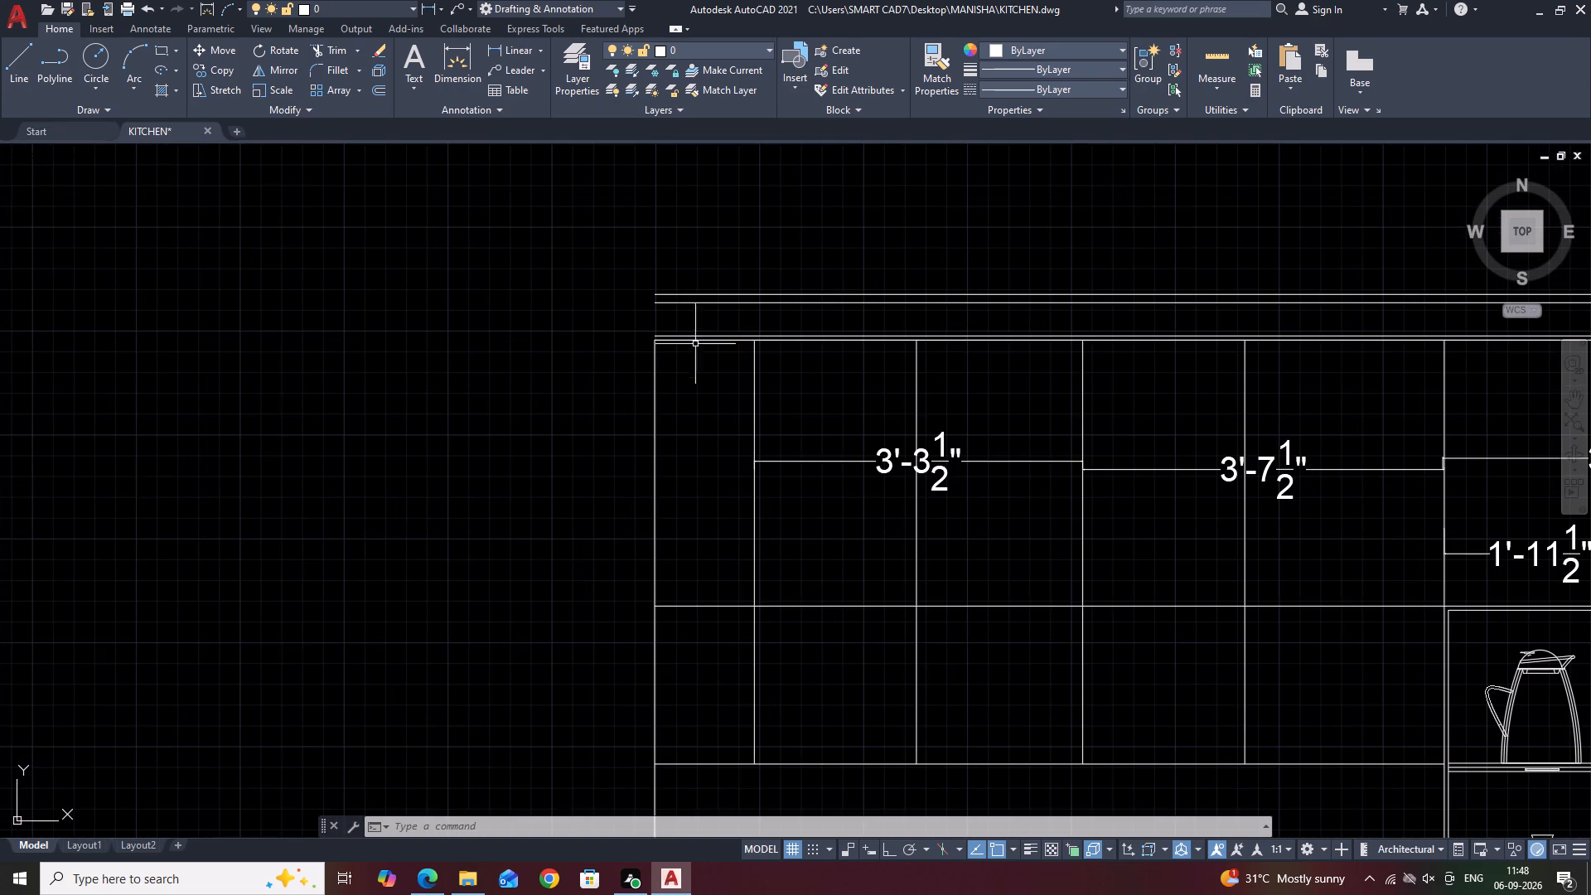
click(668, 306)
scroll(686, 319, down, 4)
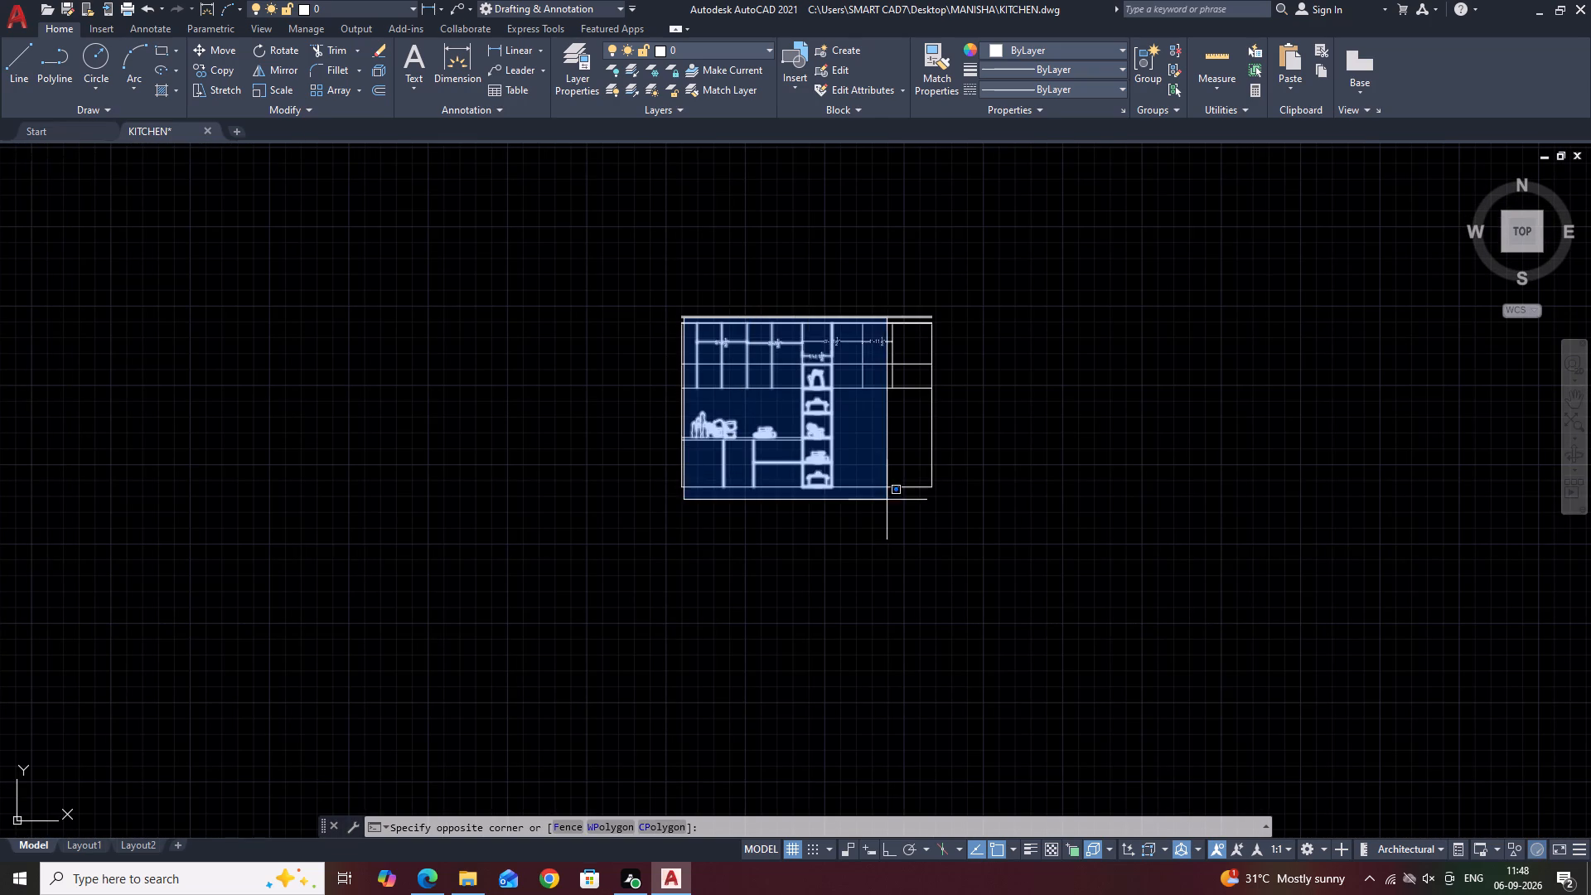
scroll(923, 493, up, 2)
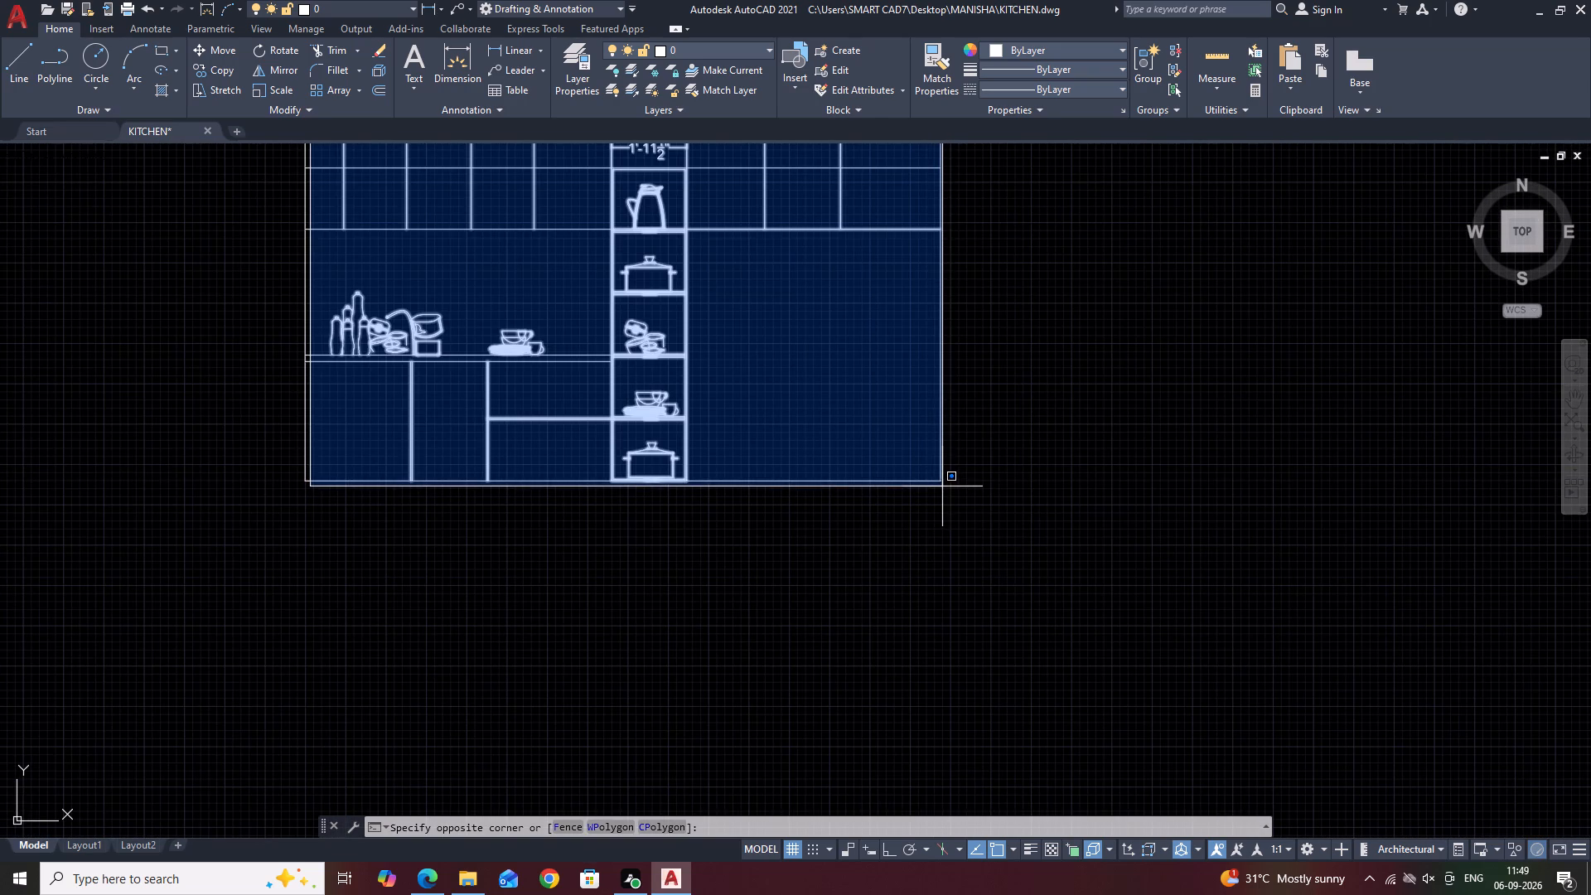
click(945, 484)
middle_drag(844, 347, 1127, 508)
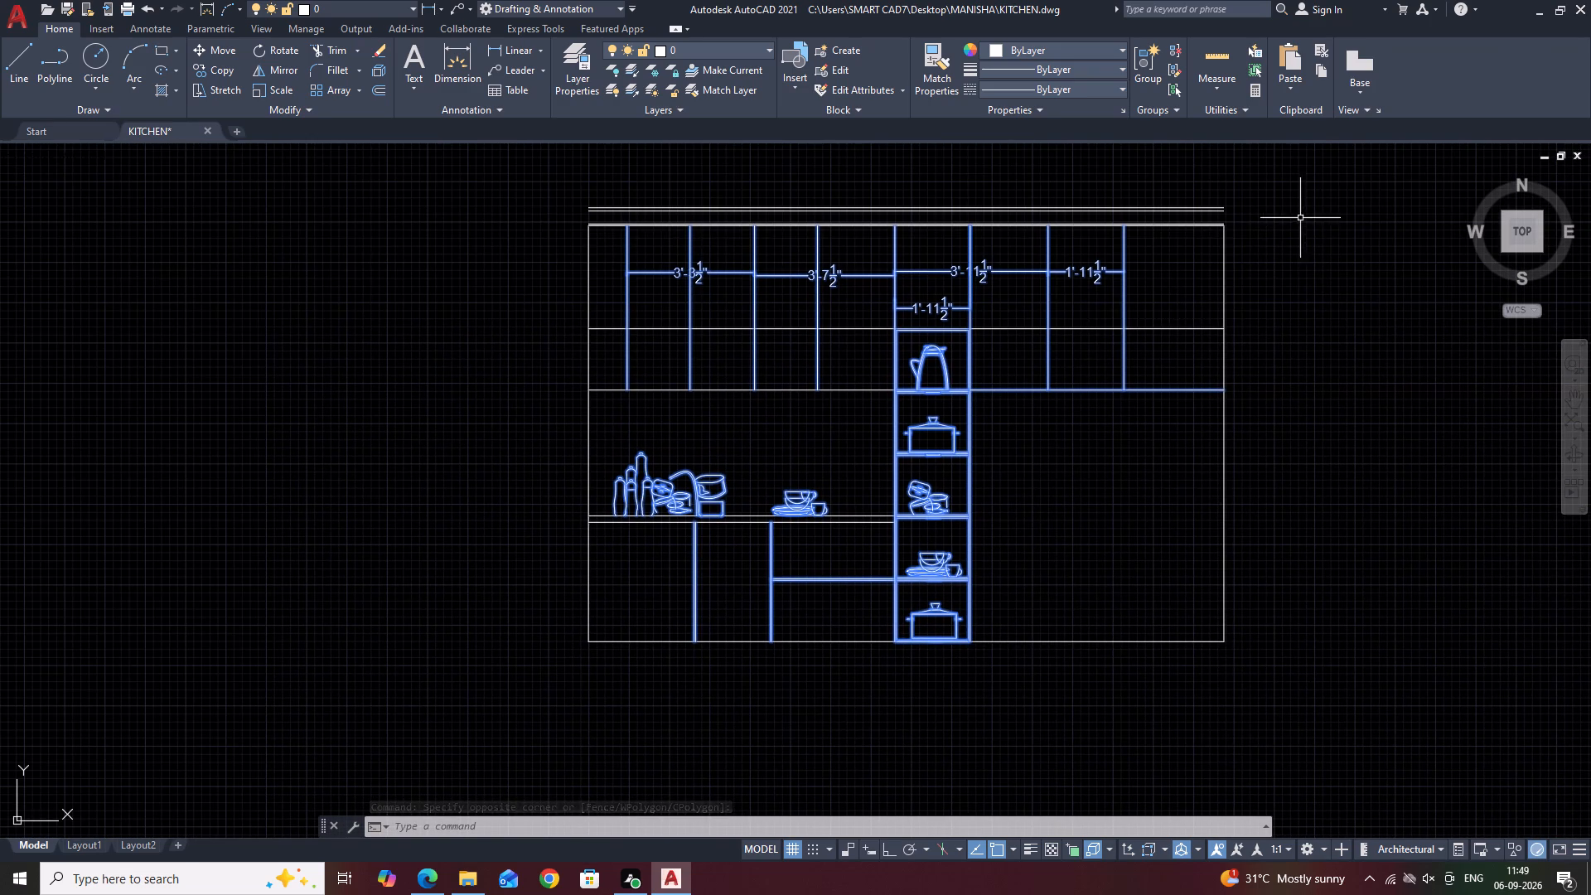
click(849, 435)
click(802, 544)
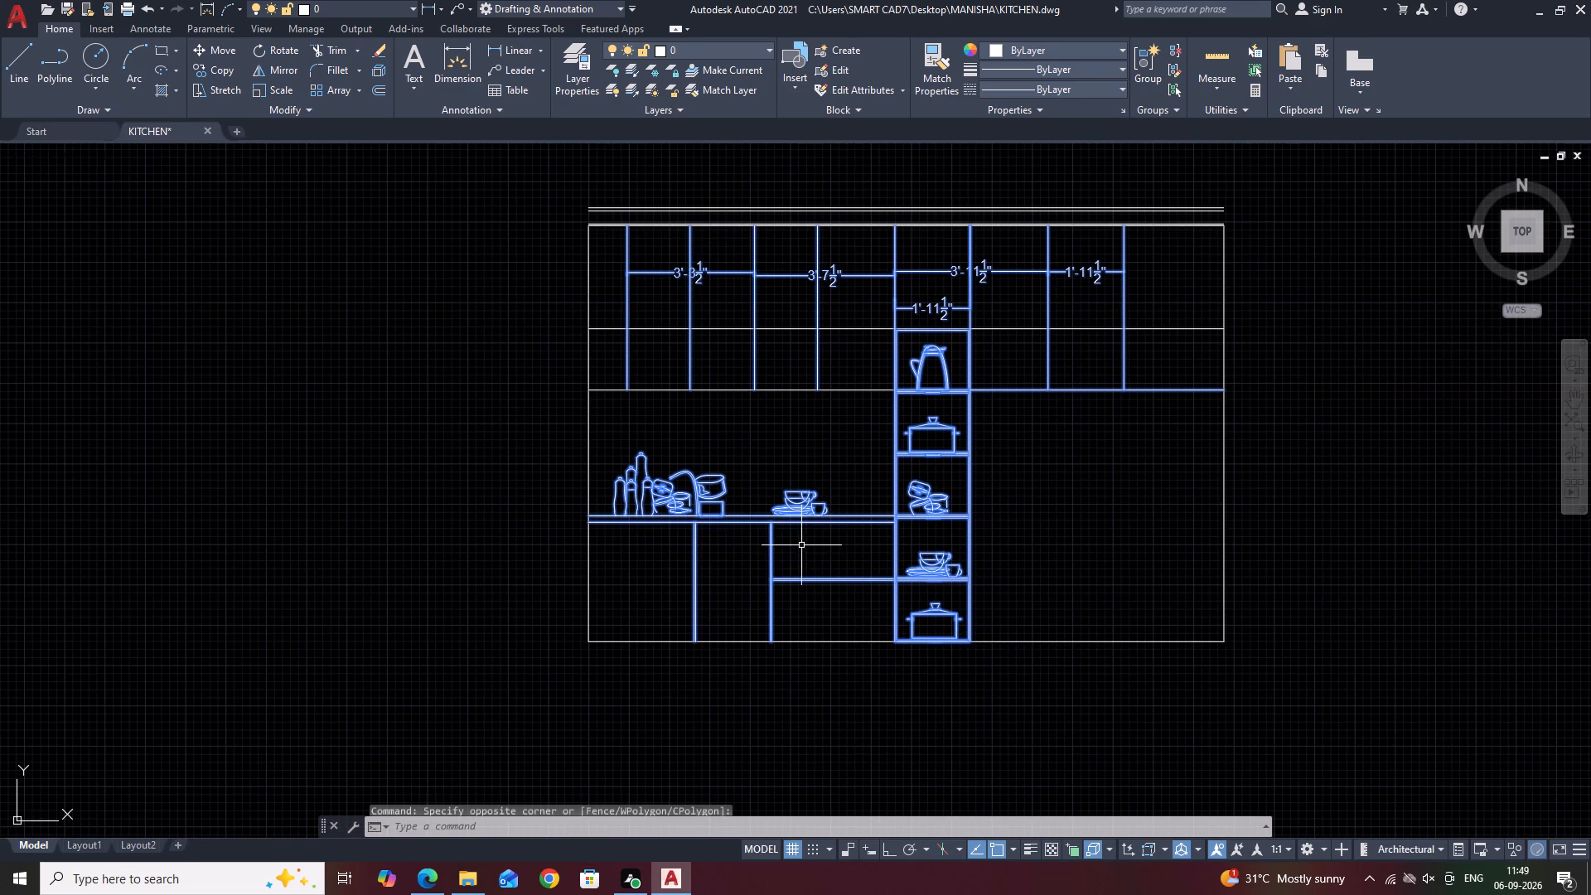
middle_drag(1122, 467, 1137, 491)
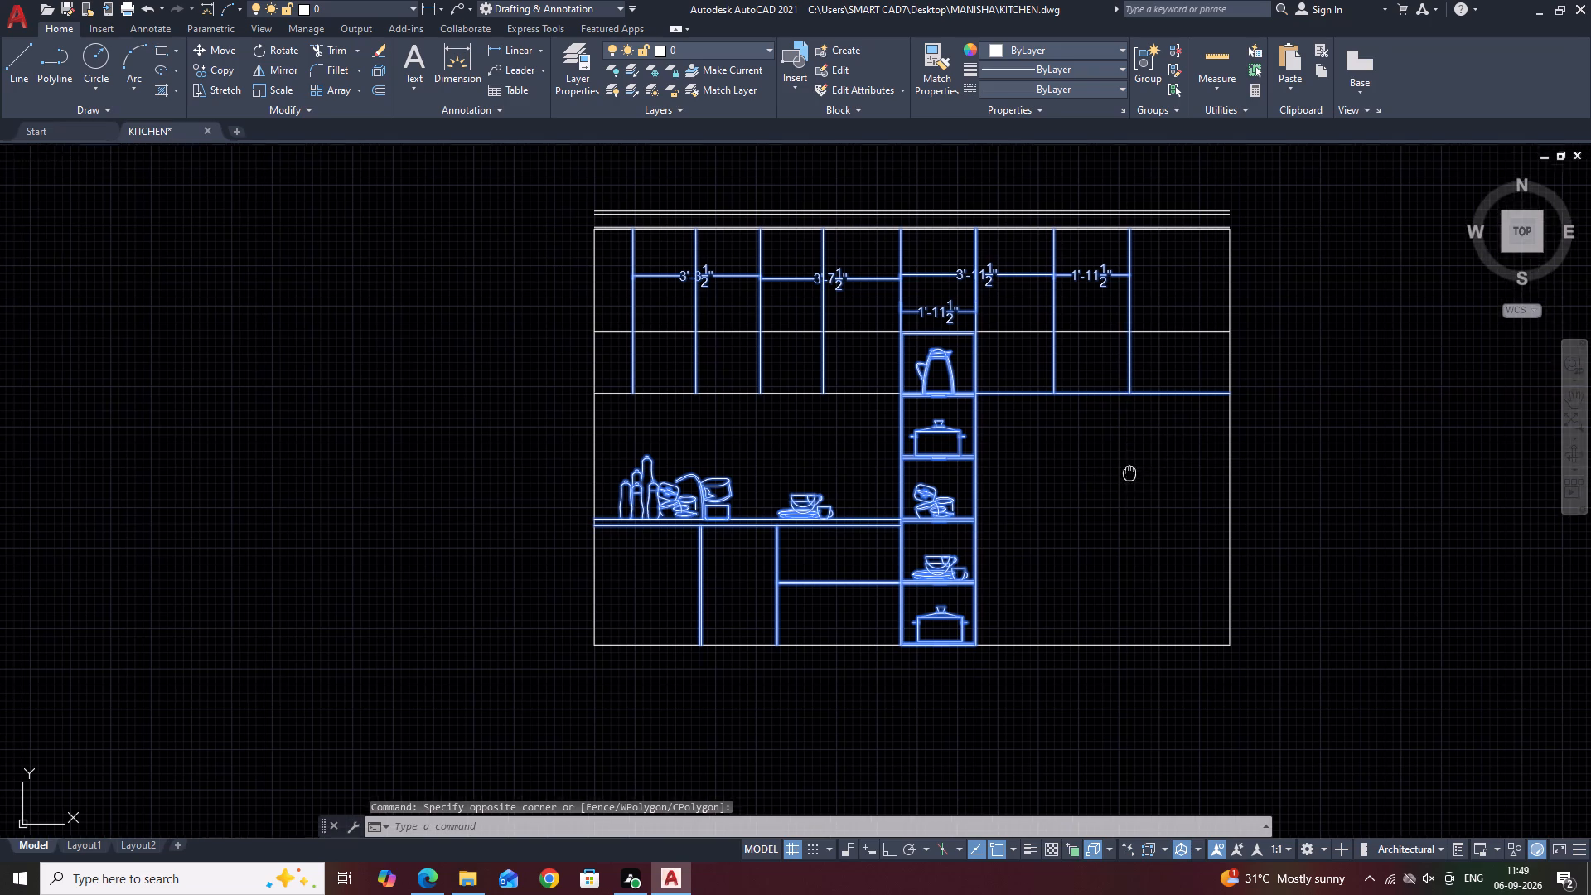
middle_drag(1137, 491, 1142, 512)
scroll(896, 292, up, 3)
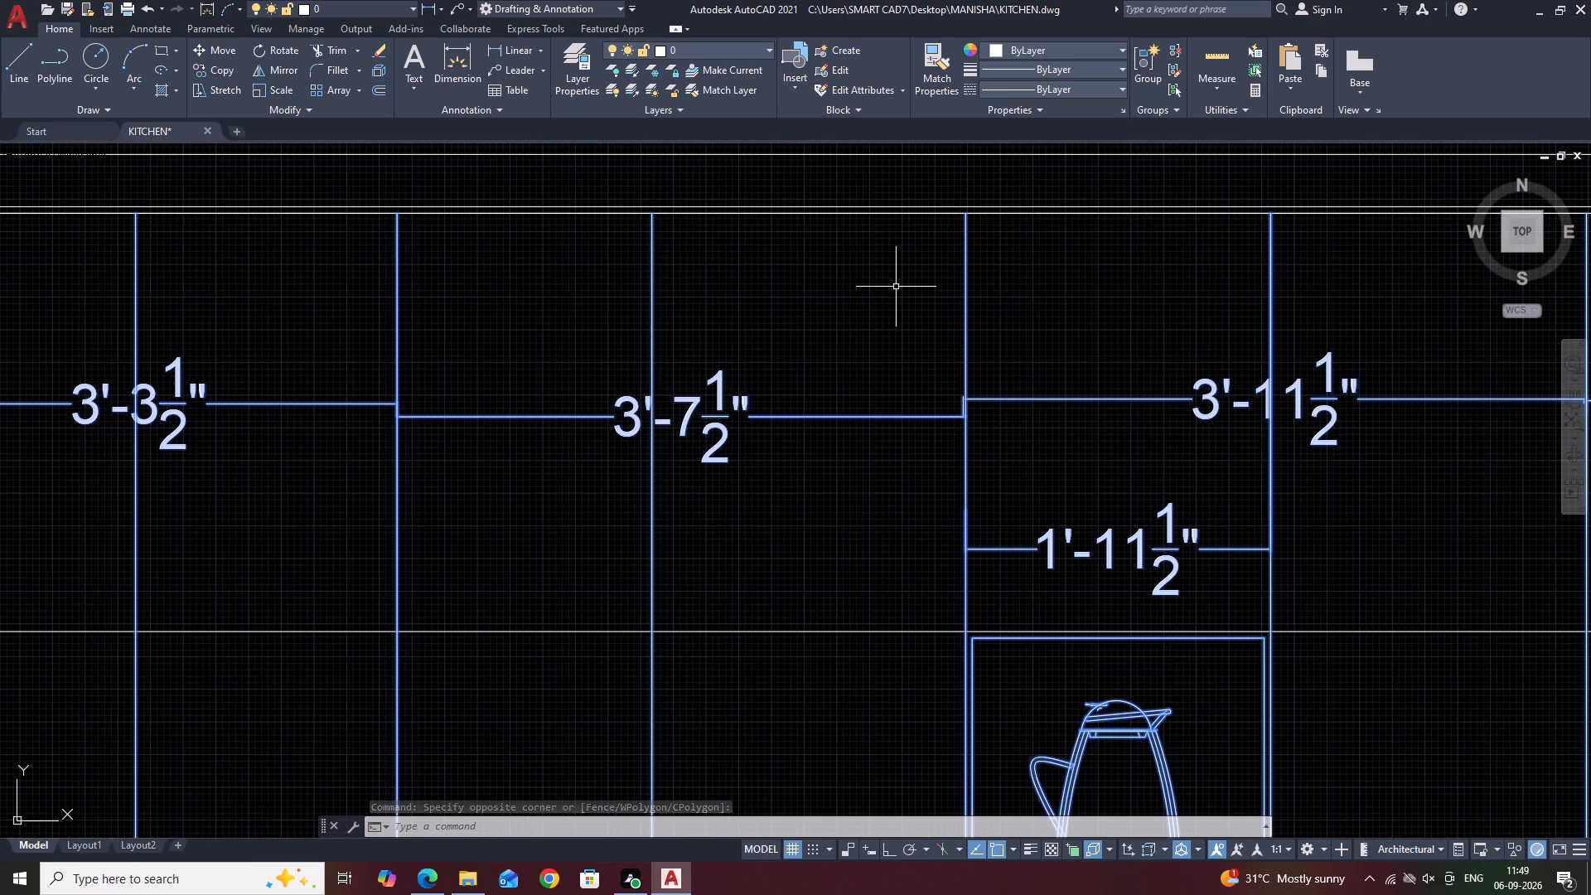
scroll(896, 287, down, 4)
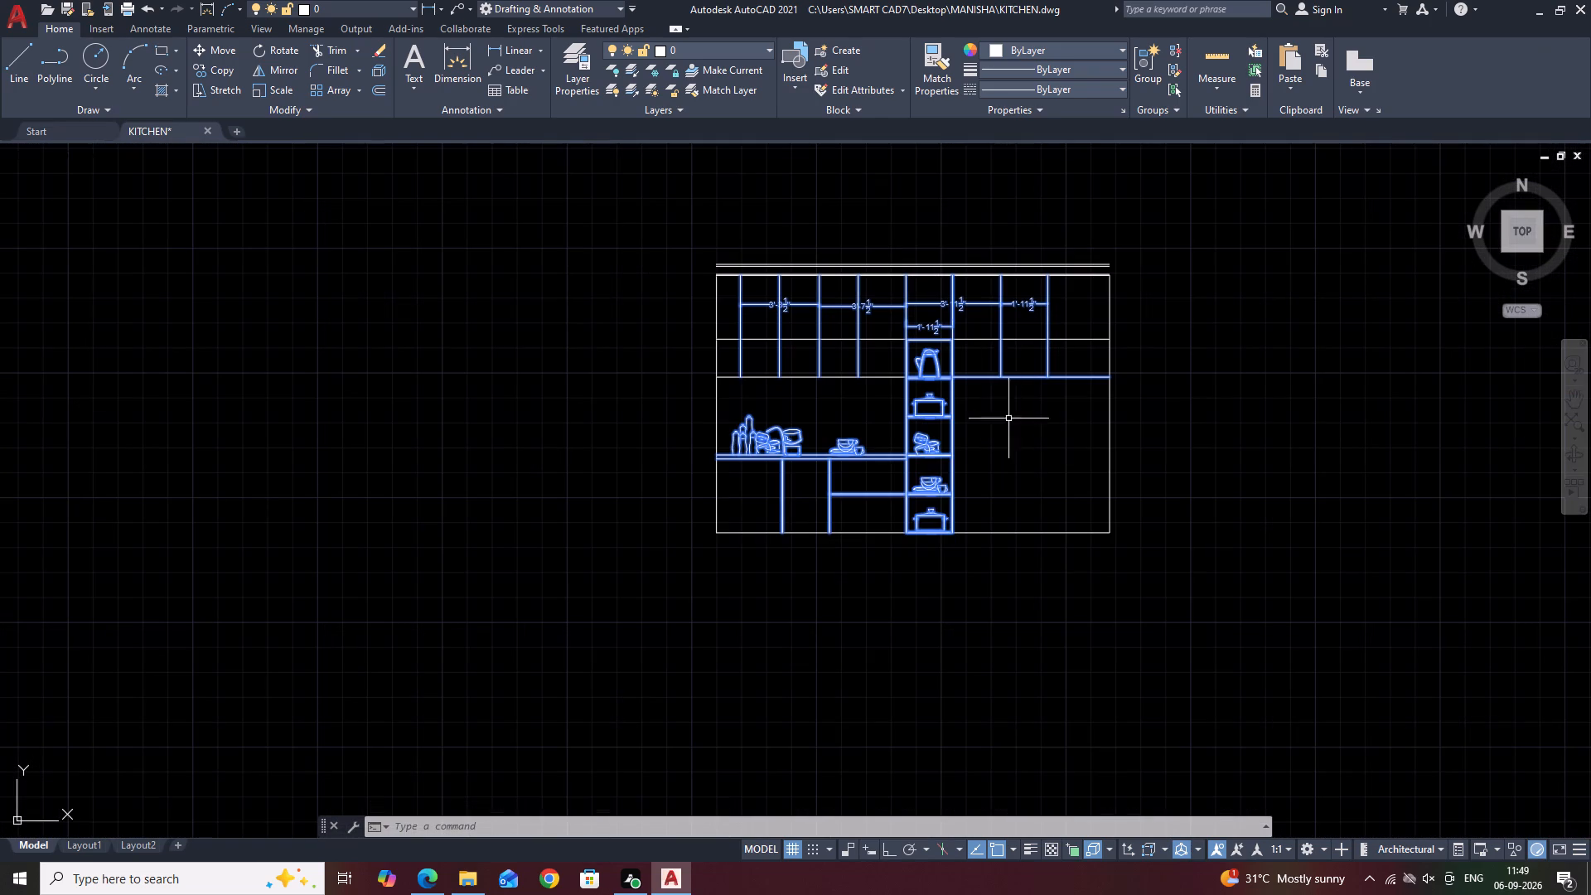
text(M)
key(space)
scroll(1117, 275, up, 2)
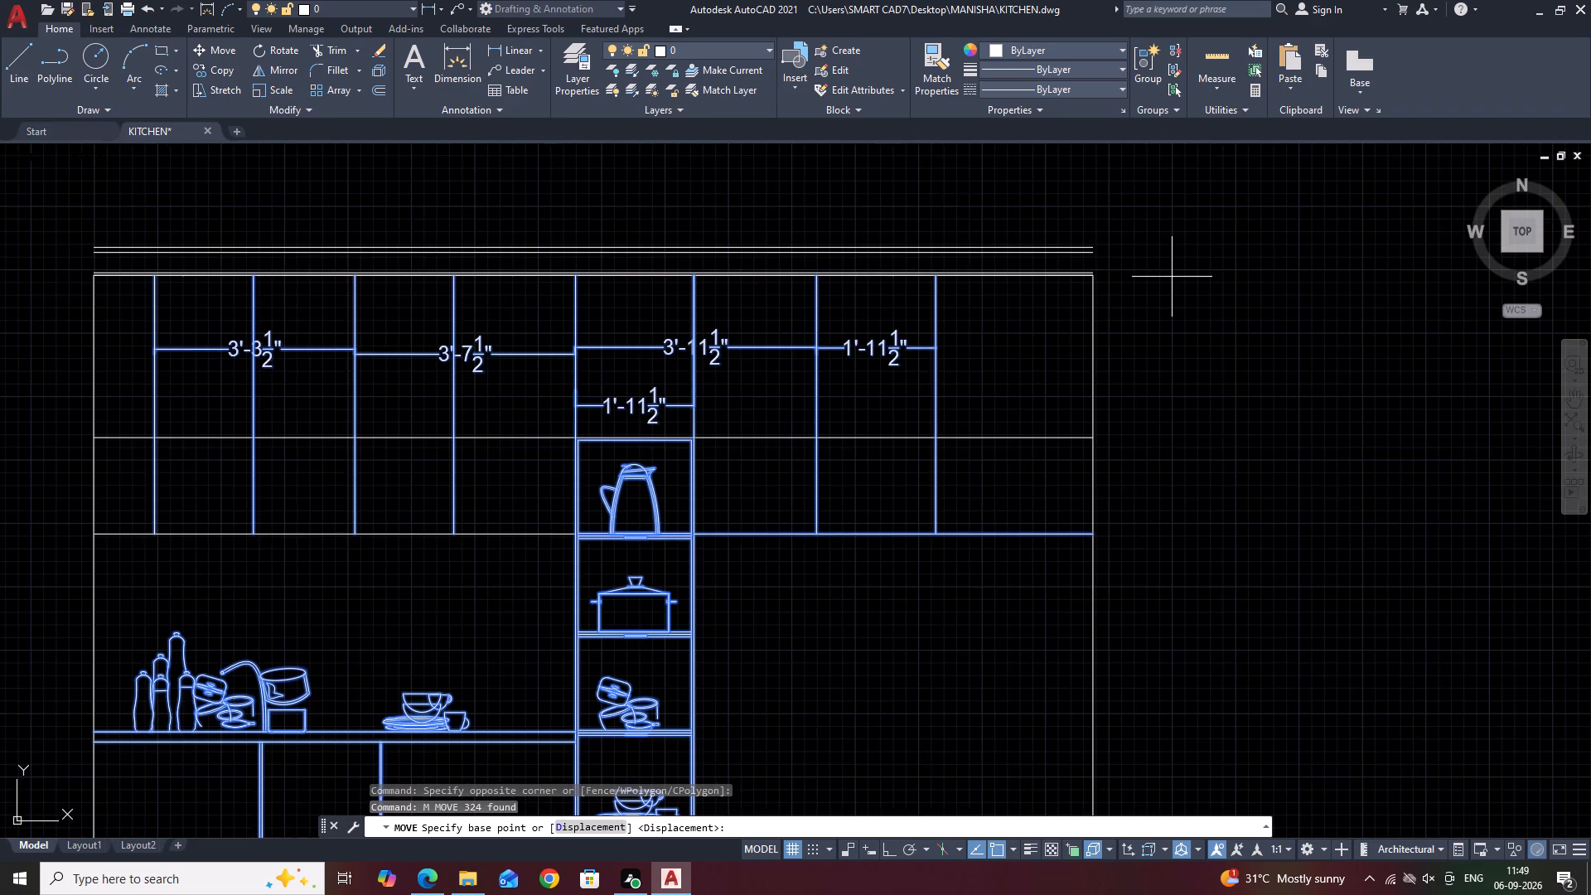
click(1172, 277)
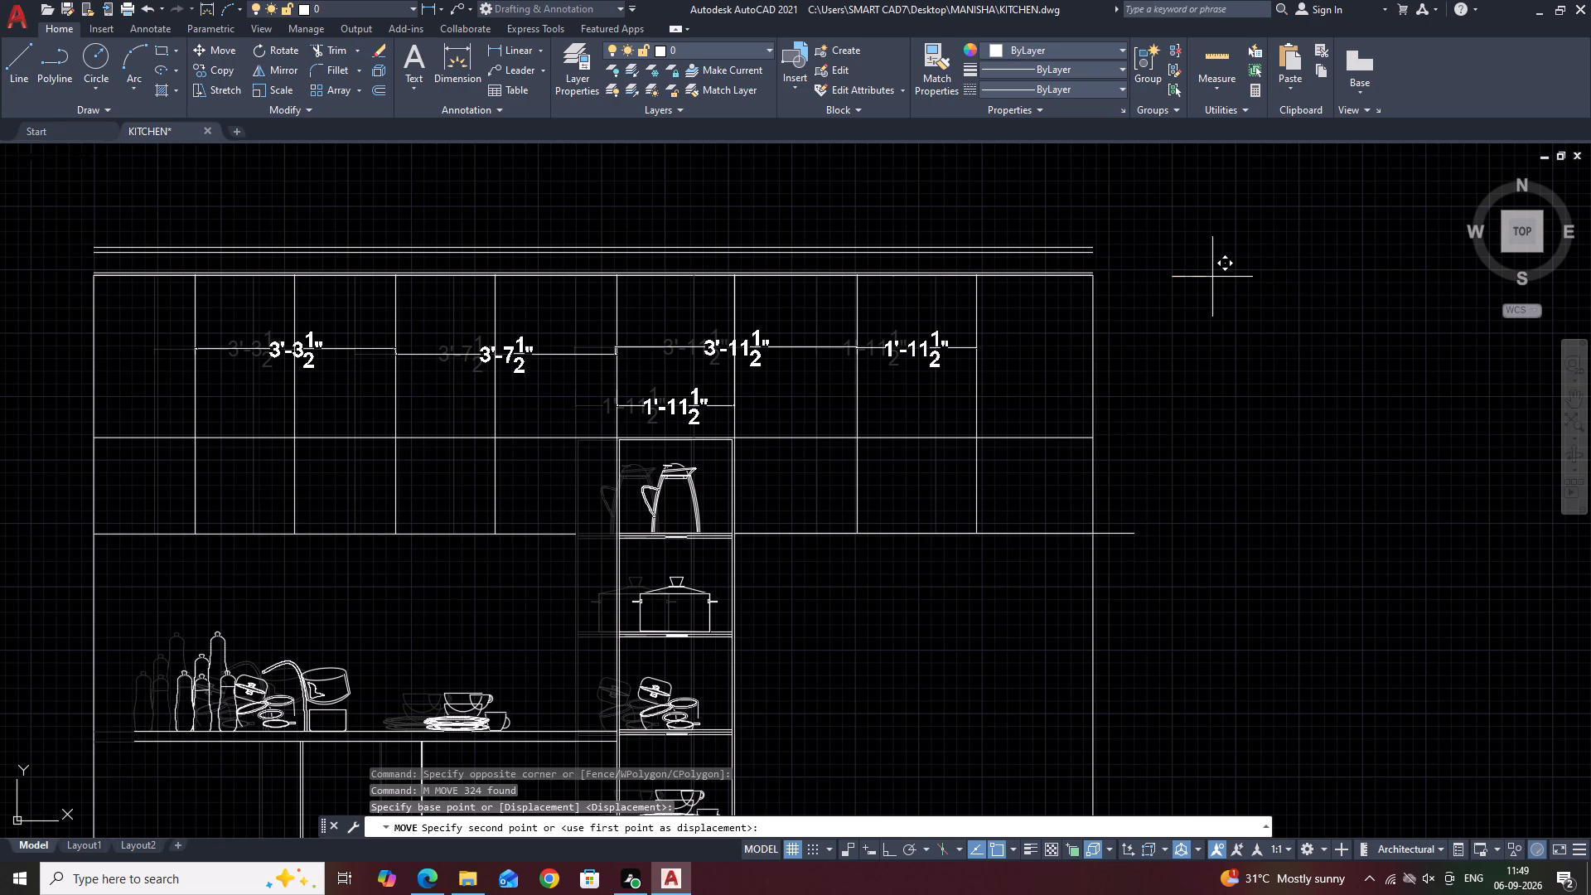
click(1212, 277)
key(Escape)
scroll(1190, 276, down, 2)
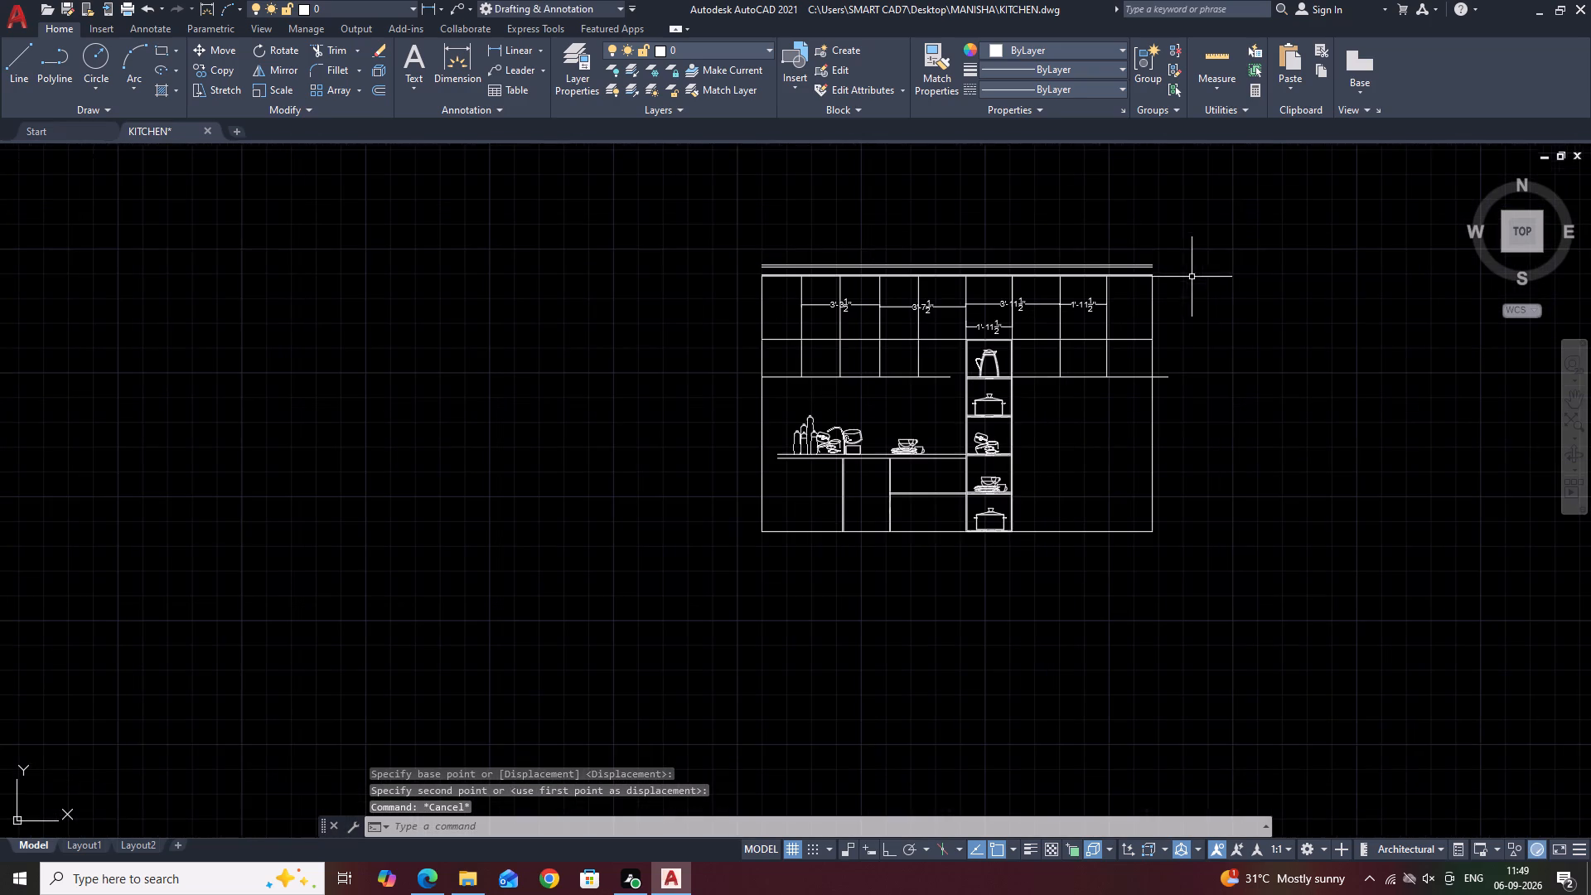
scroll(787, 456, up, 3)
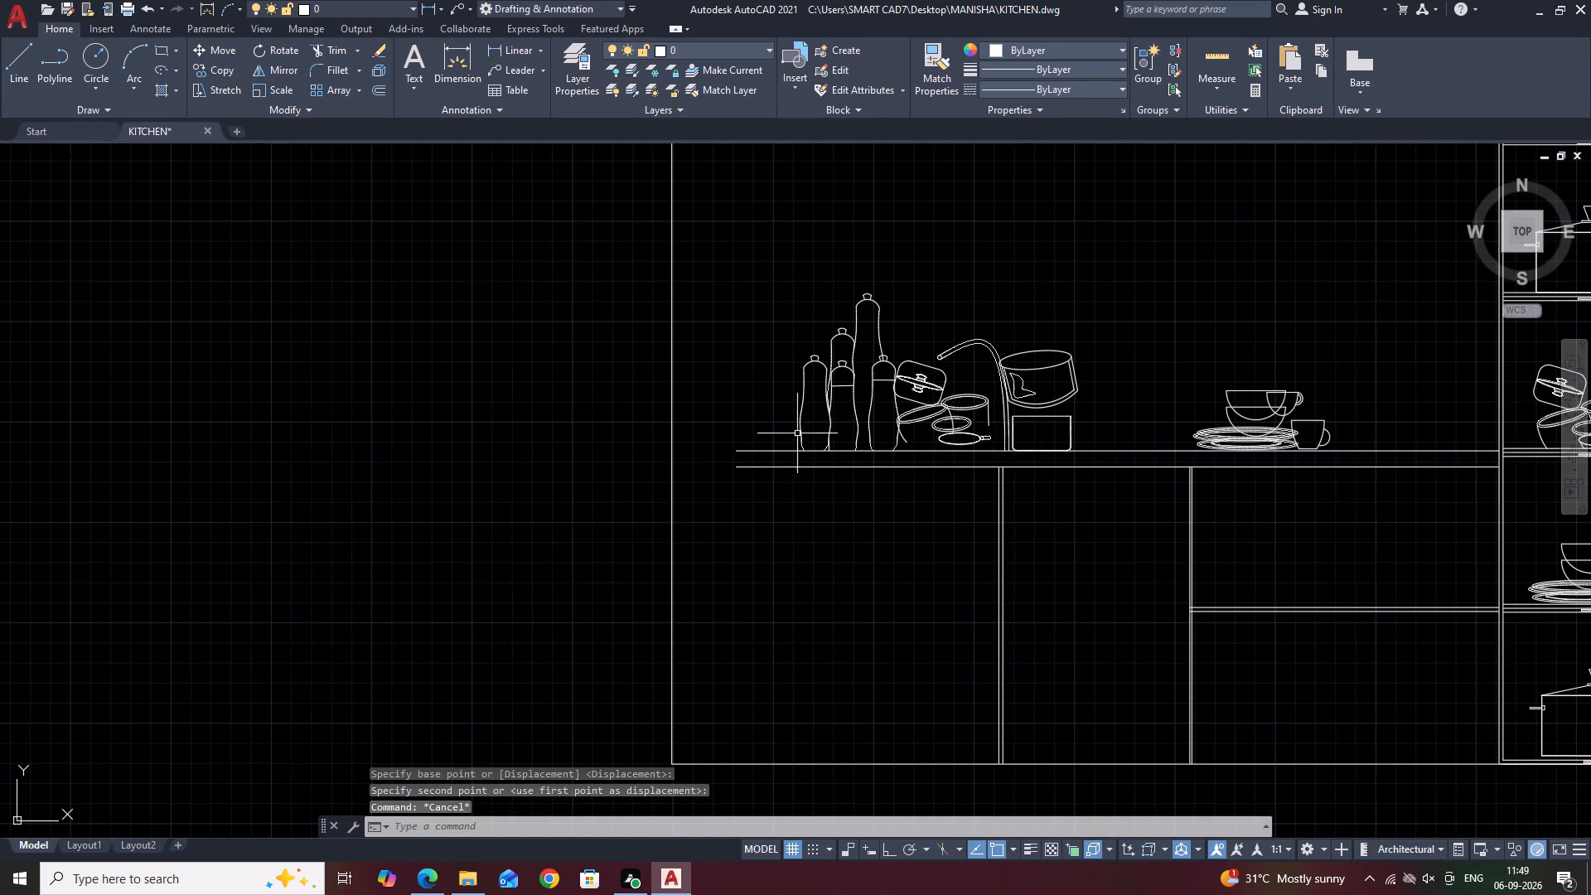
scroll(797, 433, down, 2)
middle_drag(1267, 402, 1231, 462)
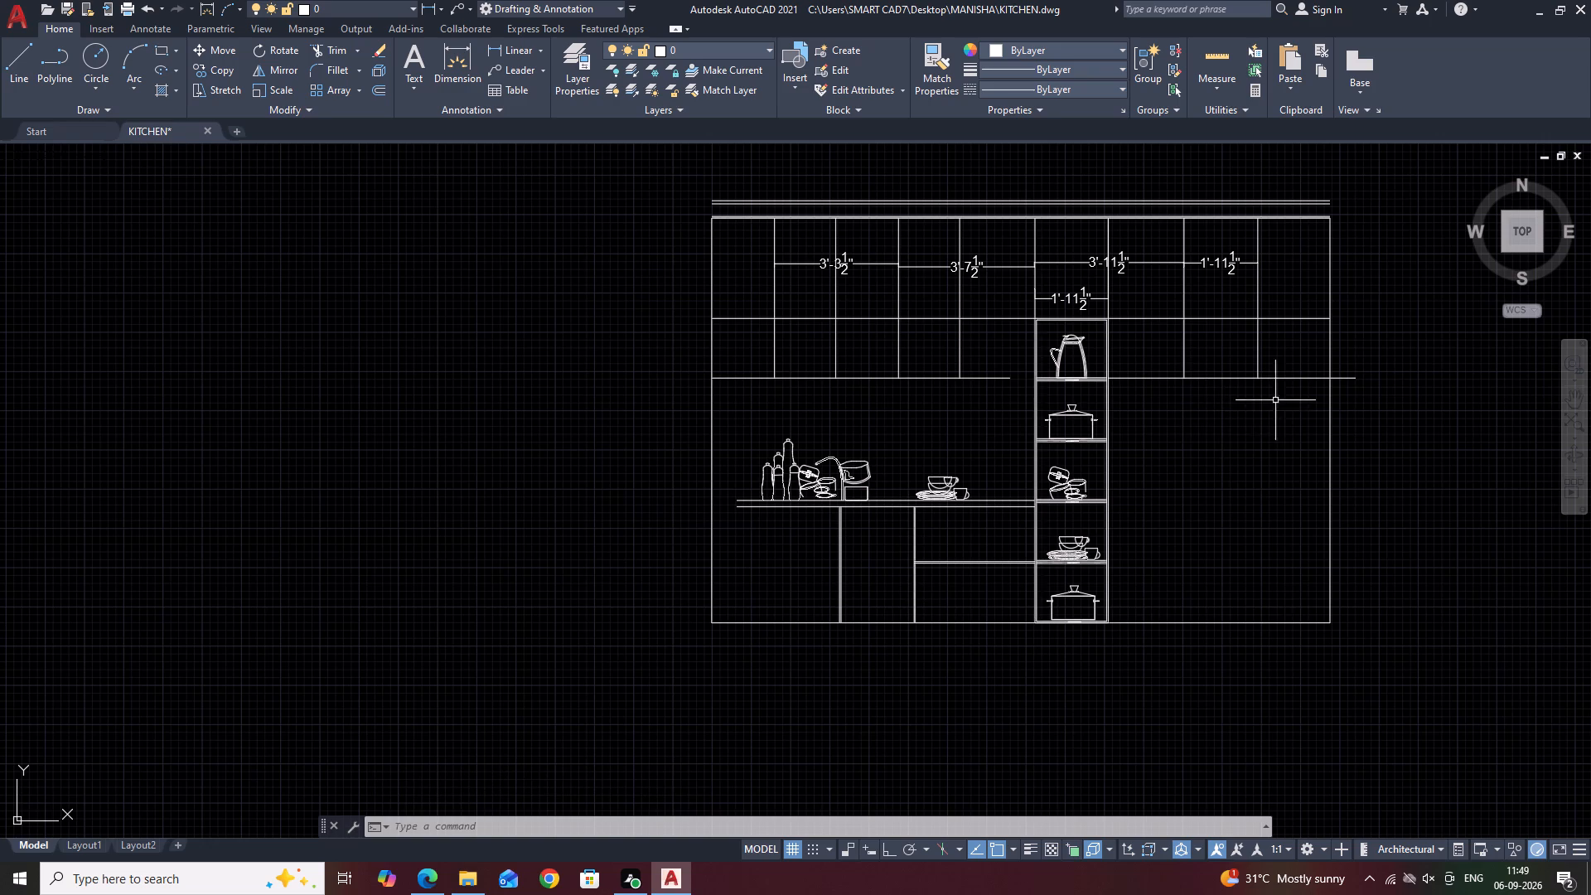
Stretch the bottom line of the upper cabinets left of the tall unit until it meets the tall unit's side.
scroll(1007, 367, up, 2)
drag(1014, 362, 1007, 377)
click(977, 409)
scroll(998, 382, up, 2)
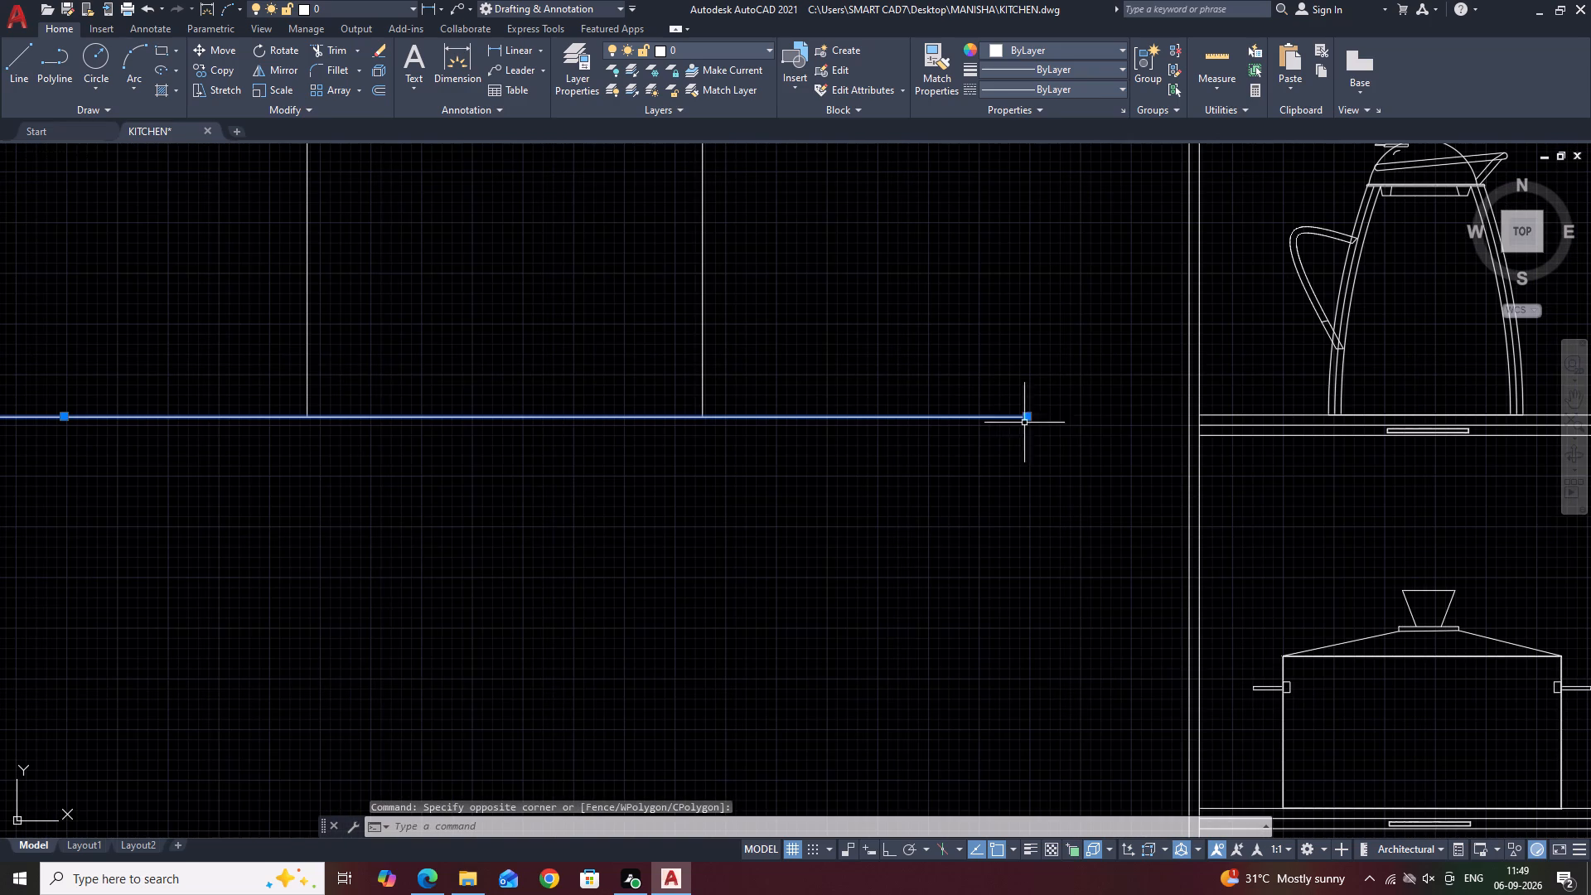
click(1028, 421)
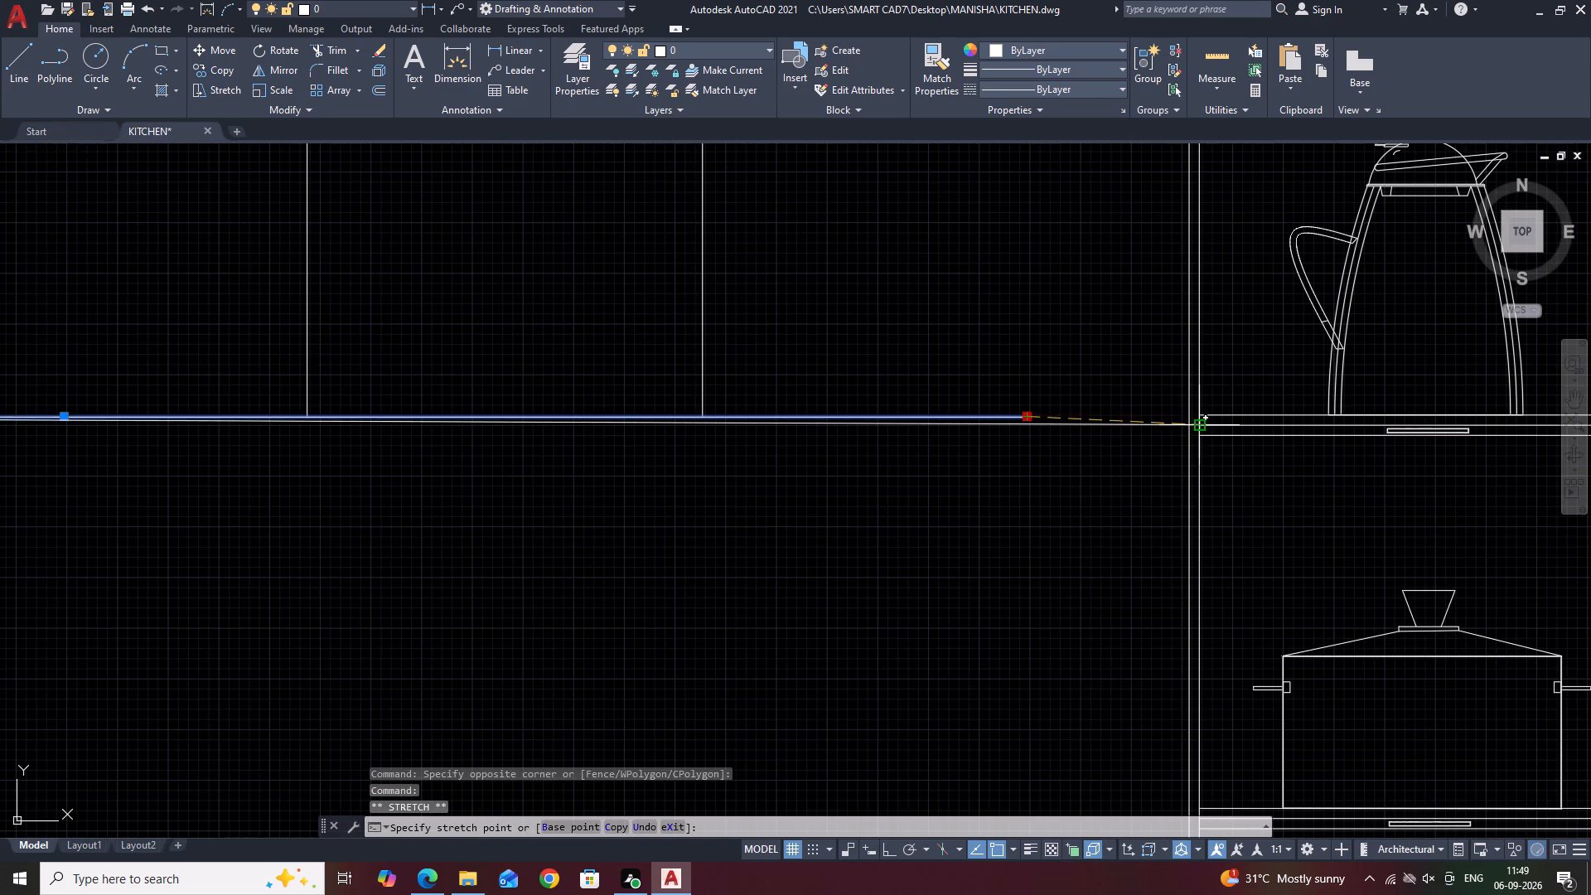
click(1189, 413)
key(Escape)
scroll(1157, 369, down, 4)
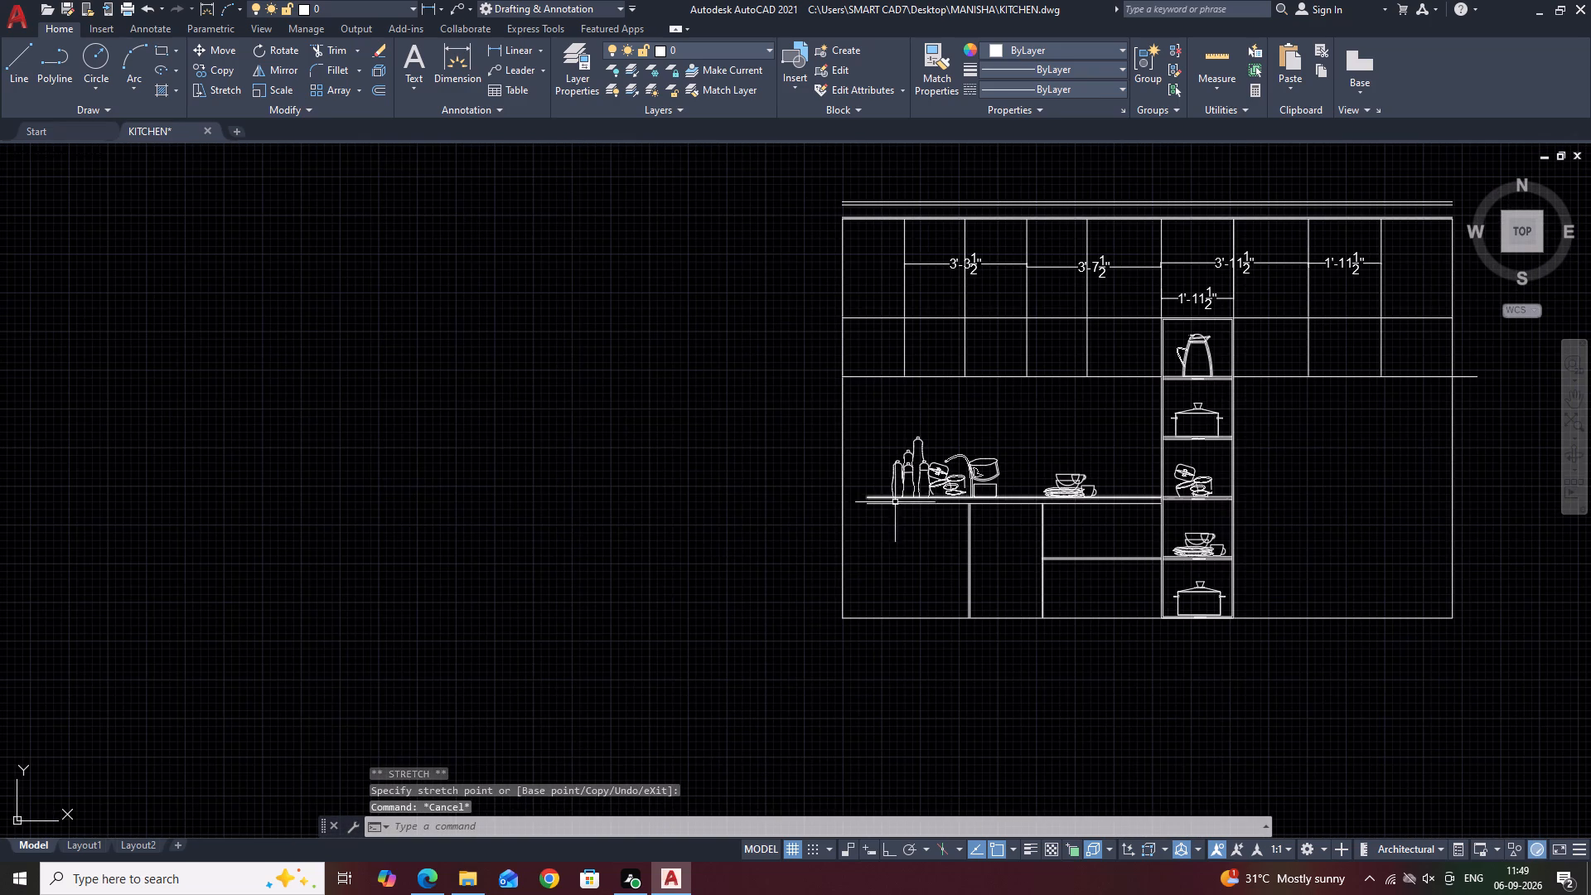
Stretch the left ends of both countertop lines to meet the outer frame's left edge.
scroll(884, 508, up, 2)
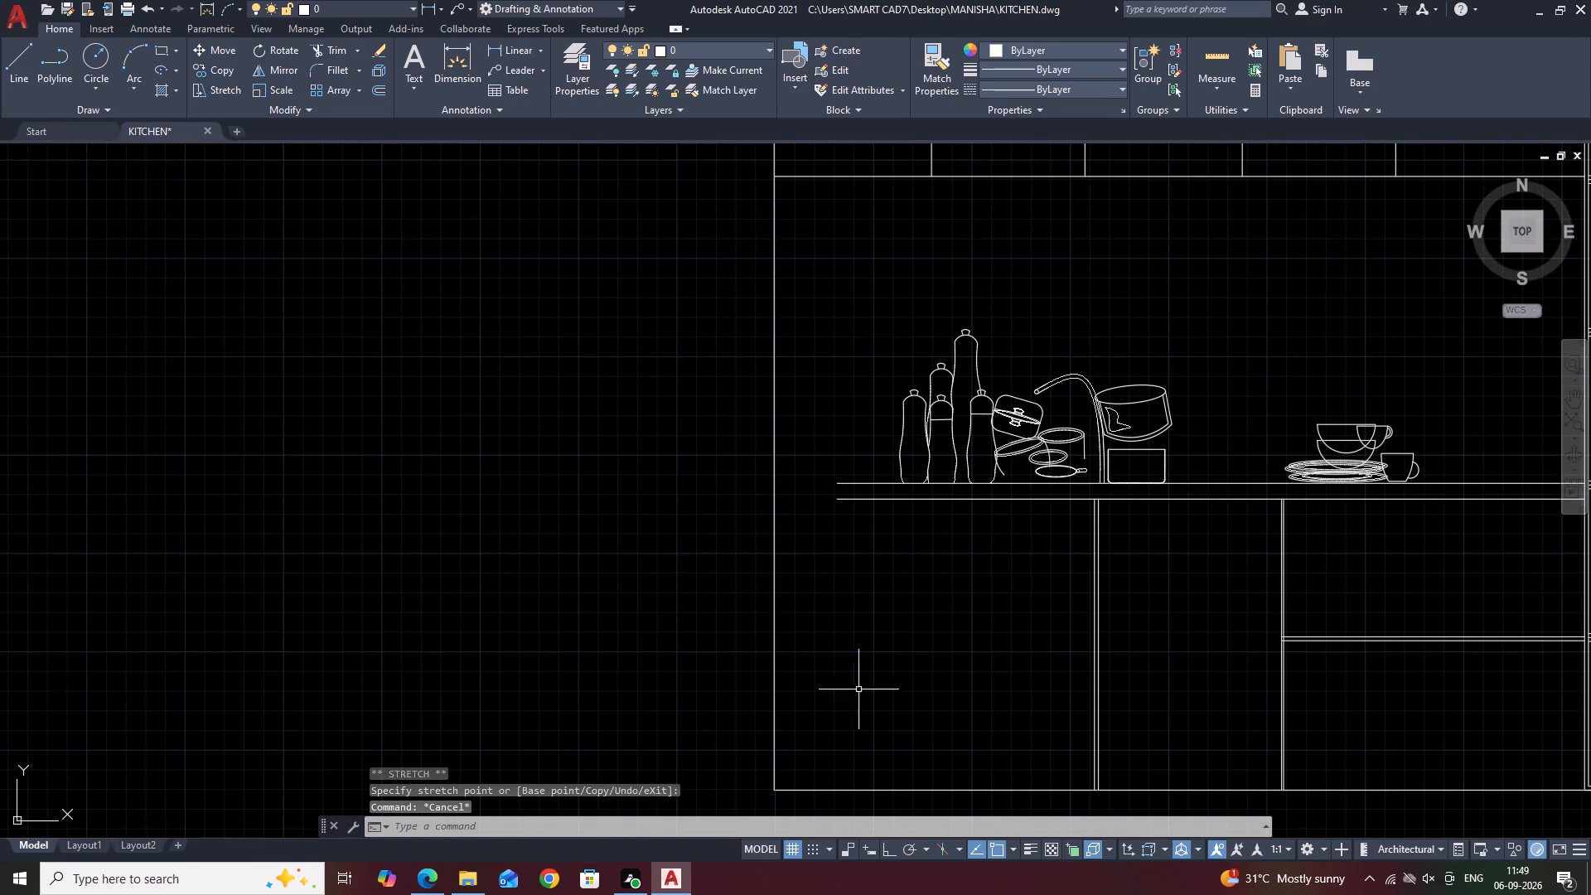
click(870, 433)
drag(859, 548, 858, 568)
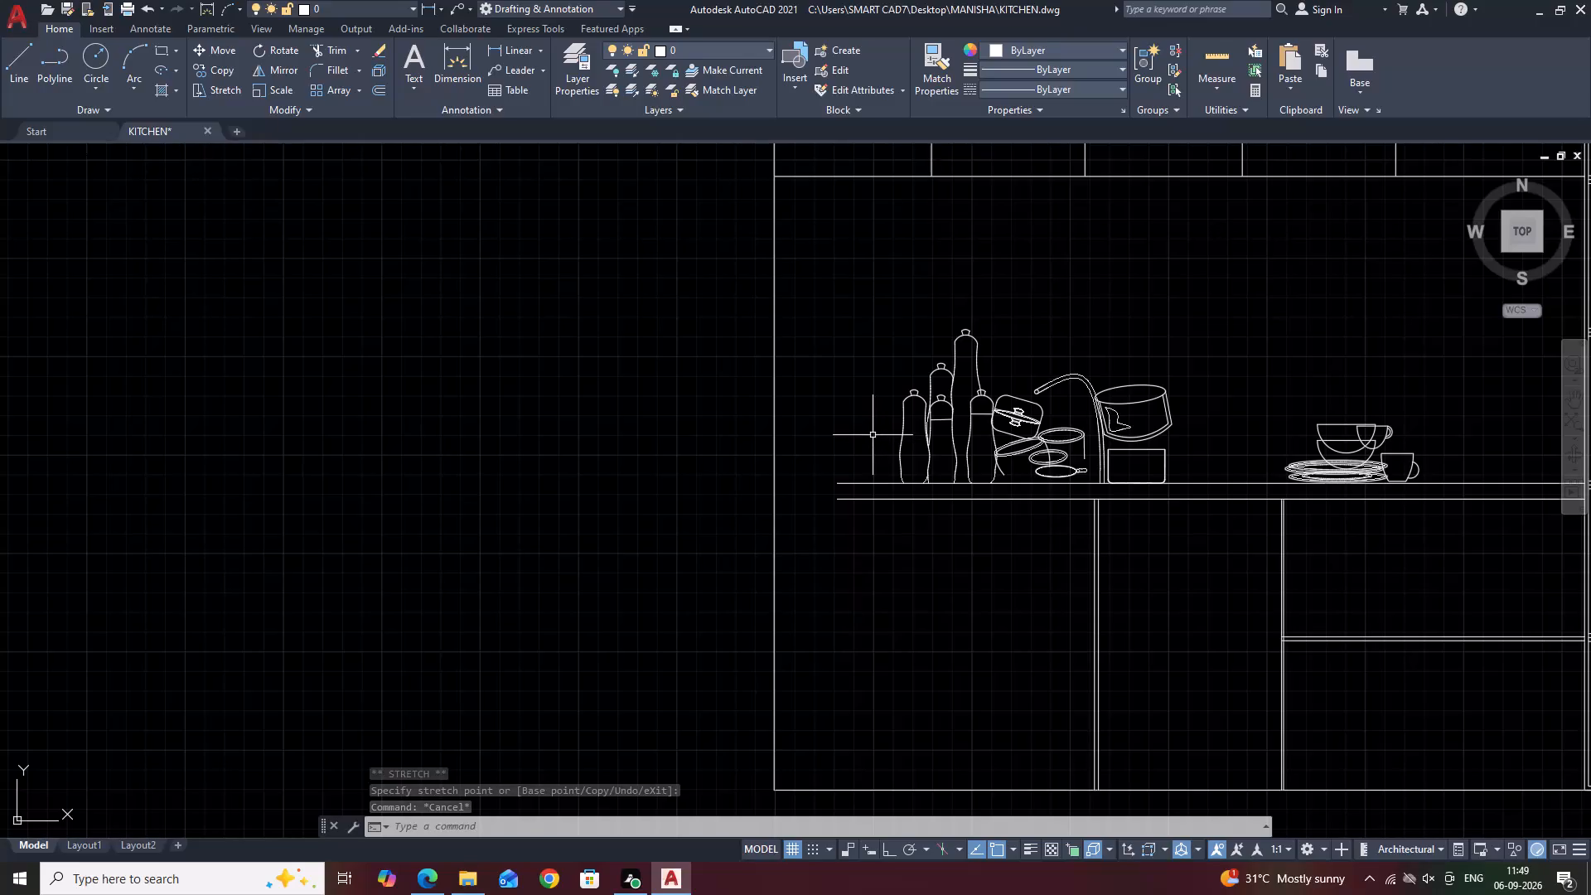
click(838, 483)
click(772, 481)
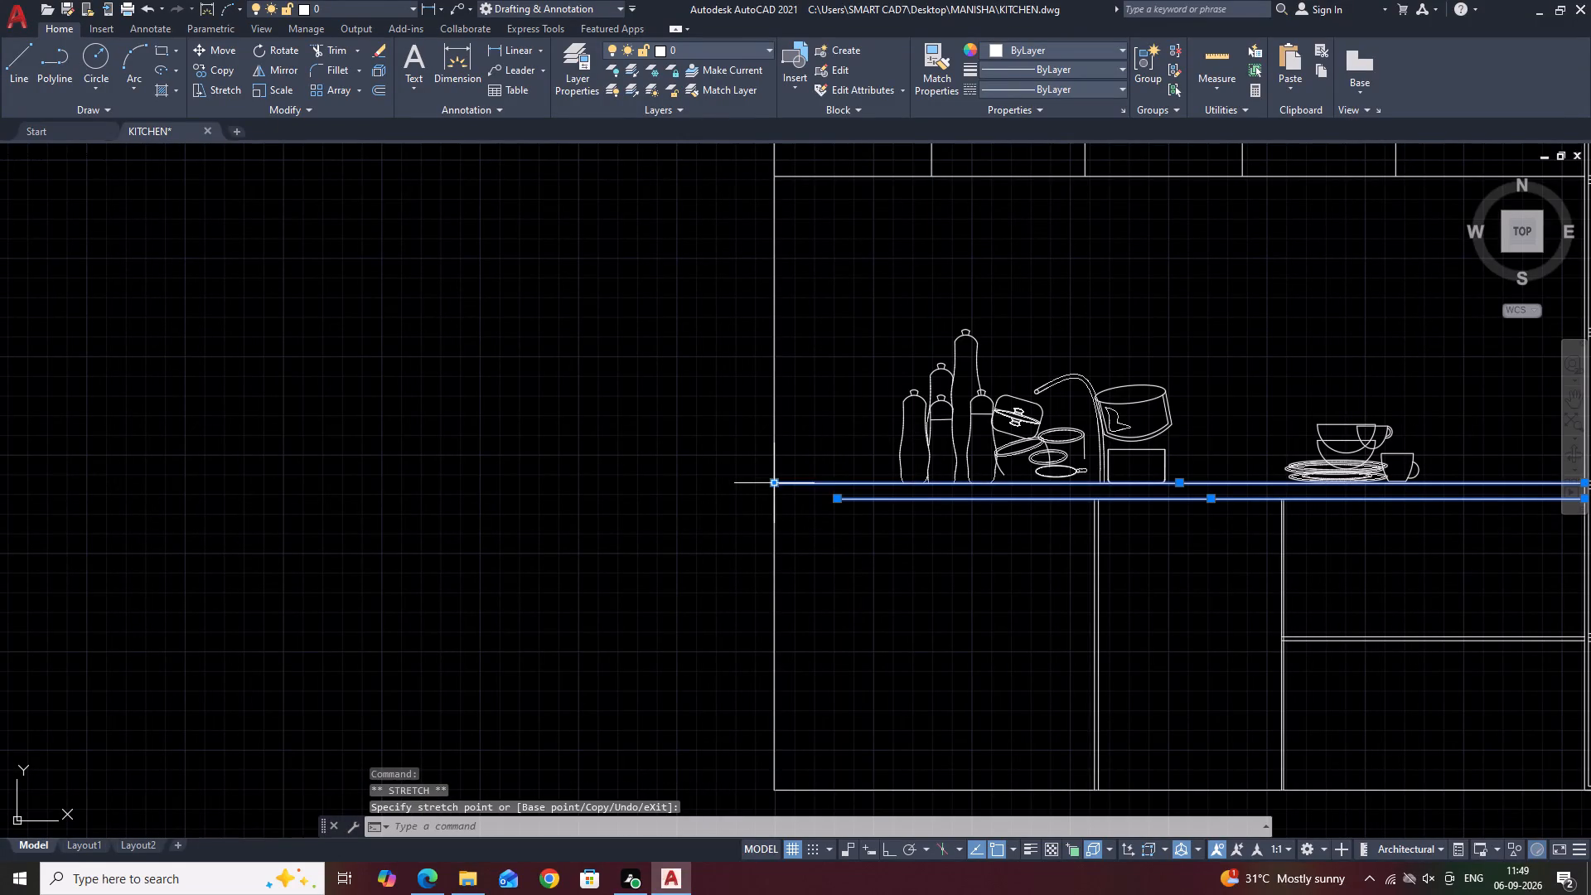
click(837, 500)
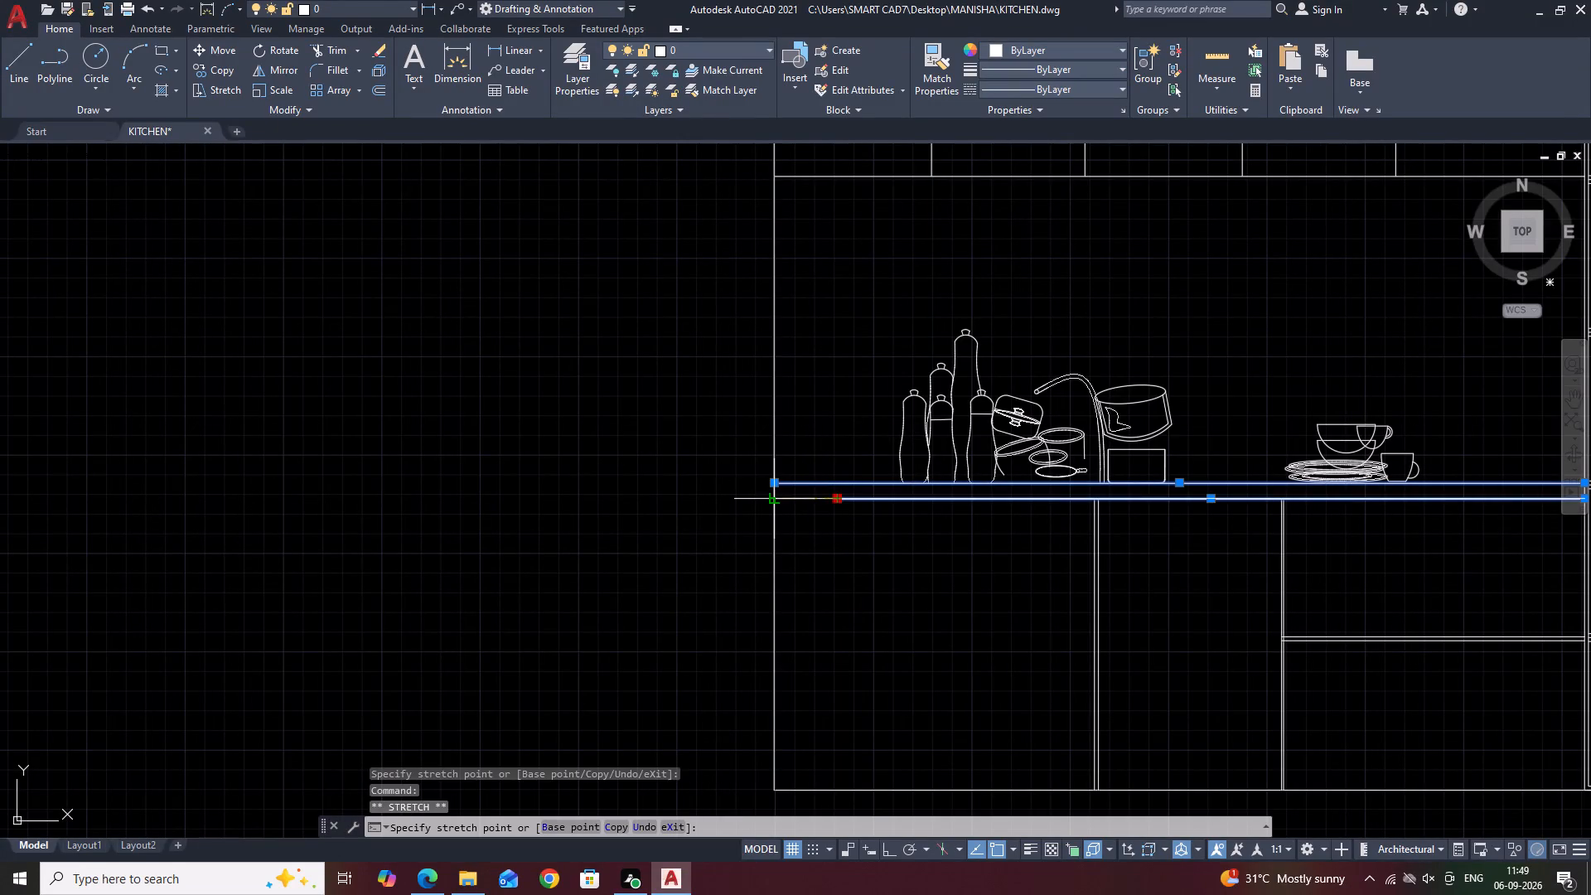
click(776, 500)
key(Escape)
scroll(713, 520, down, 3)
scroll(812, 499, up, 3)
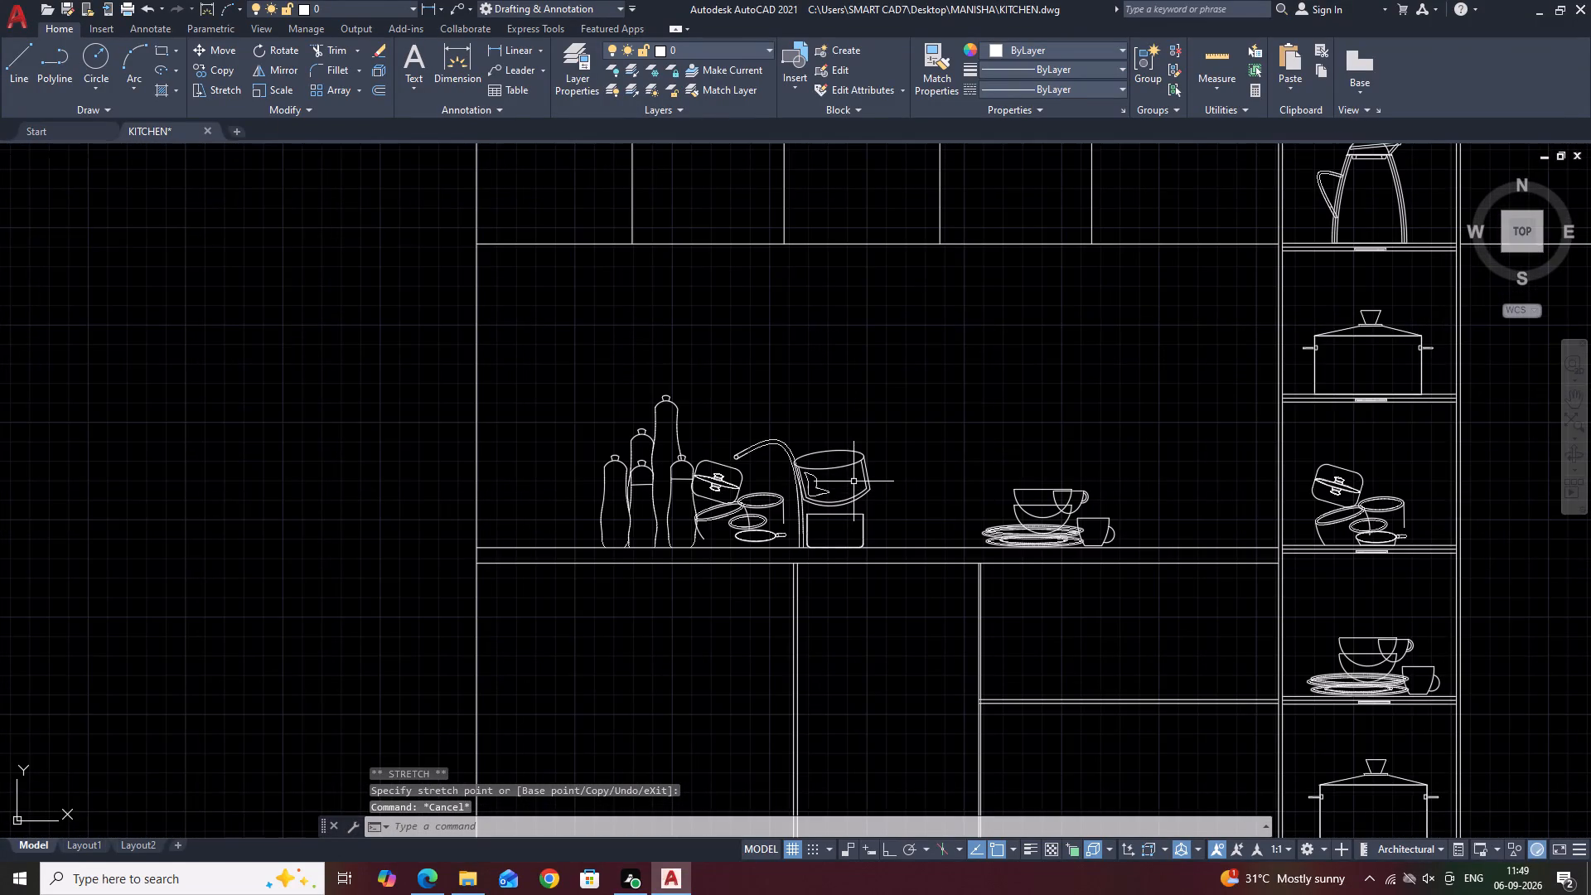
Trim the upper cabinets' bottom line where it overhangs the outer frame's right edge.
scroll(851, 486, down, 3)
scroll(1182, 430, up, 2)
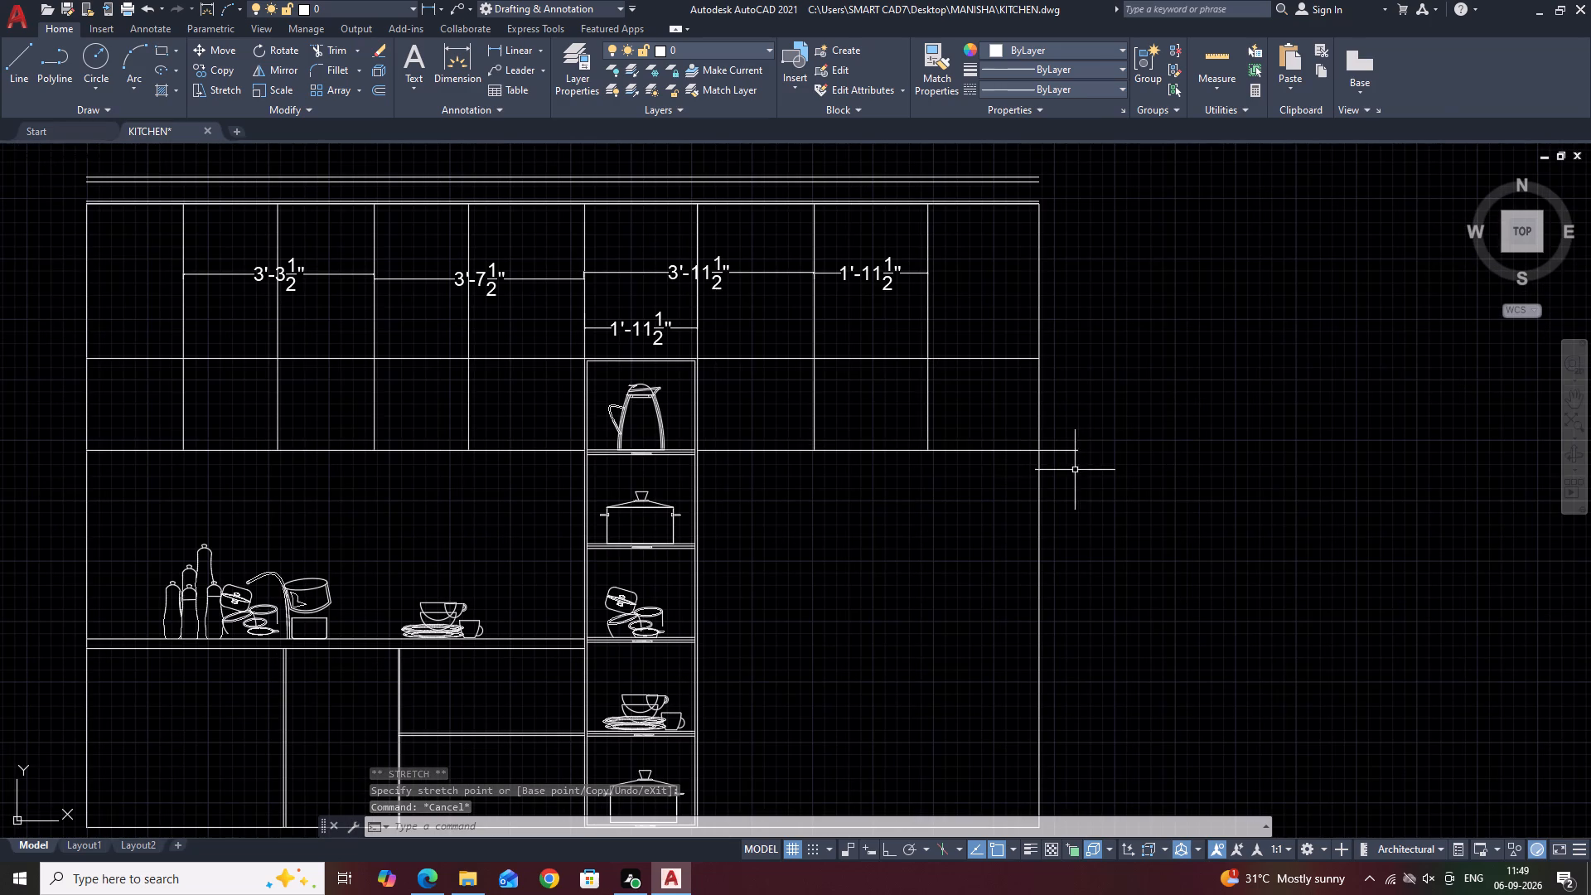
text(TR)
key(space)
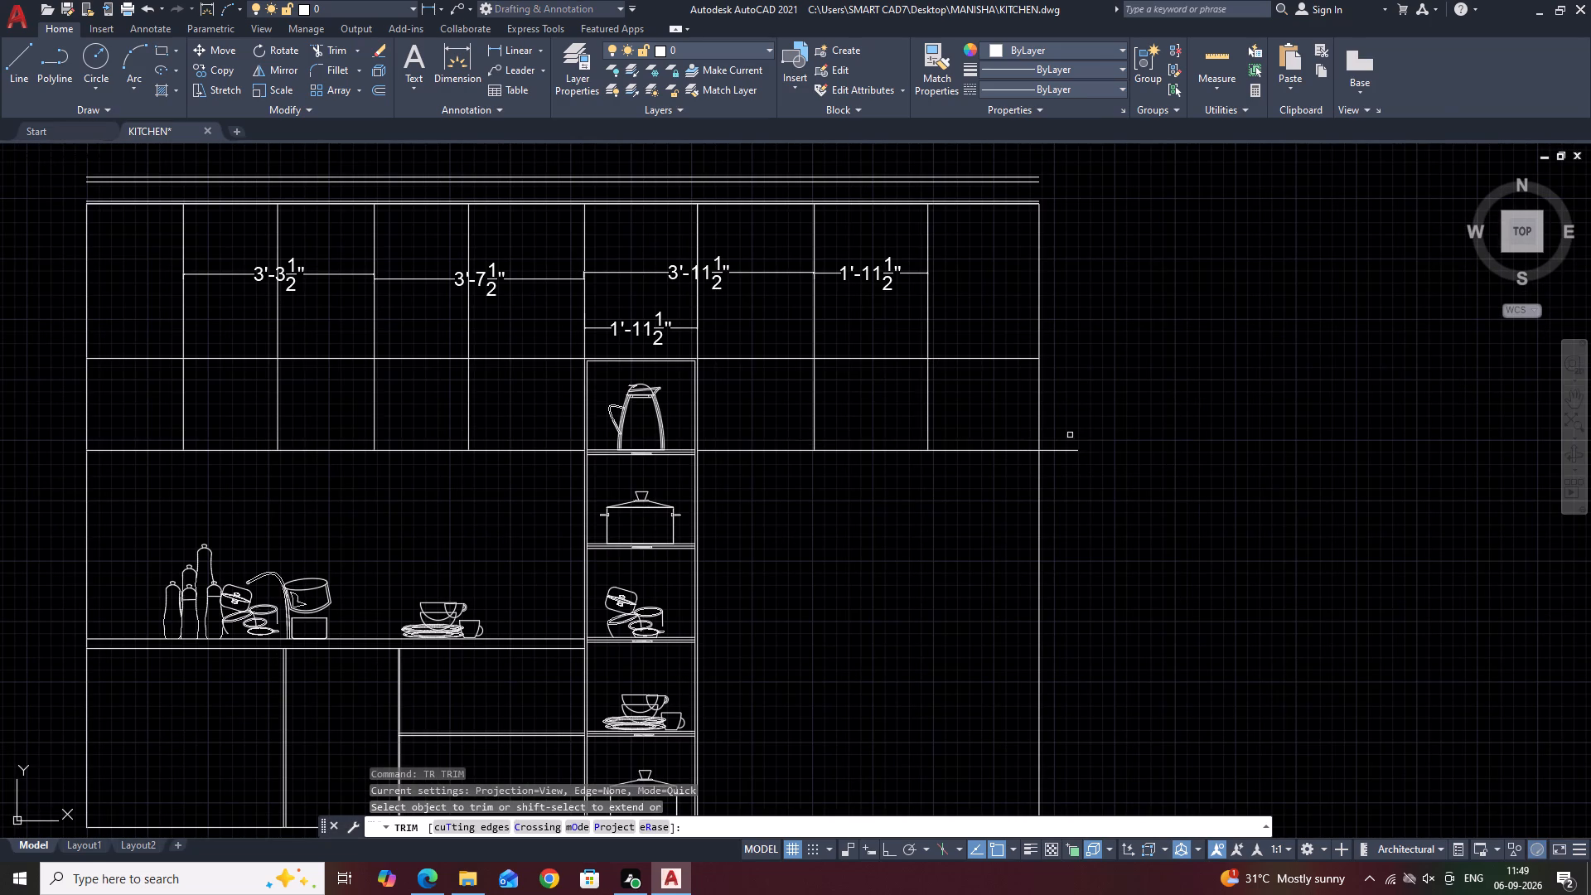
click(1066, 454)
click(1049, 387)
key(Escape)
scroll(1072, 491, down, 2)
Draw a vertical line closing the left end of the band above the upper cabinets, from the frame corner to the topmost line.
middle_drag(1100, 326, 1127, 370)
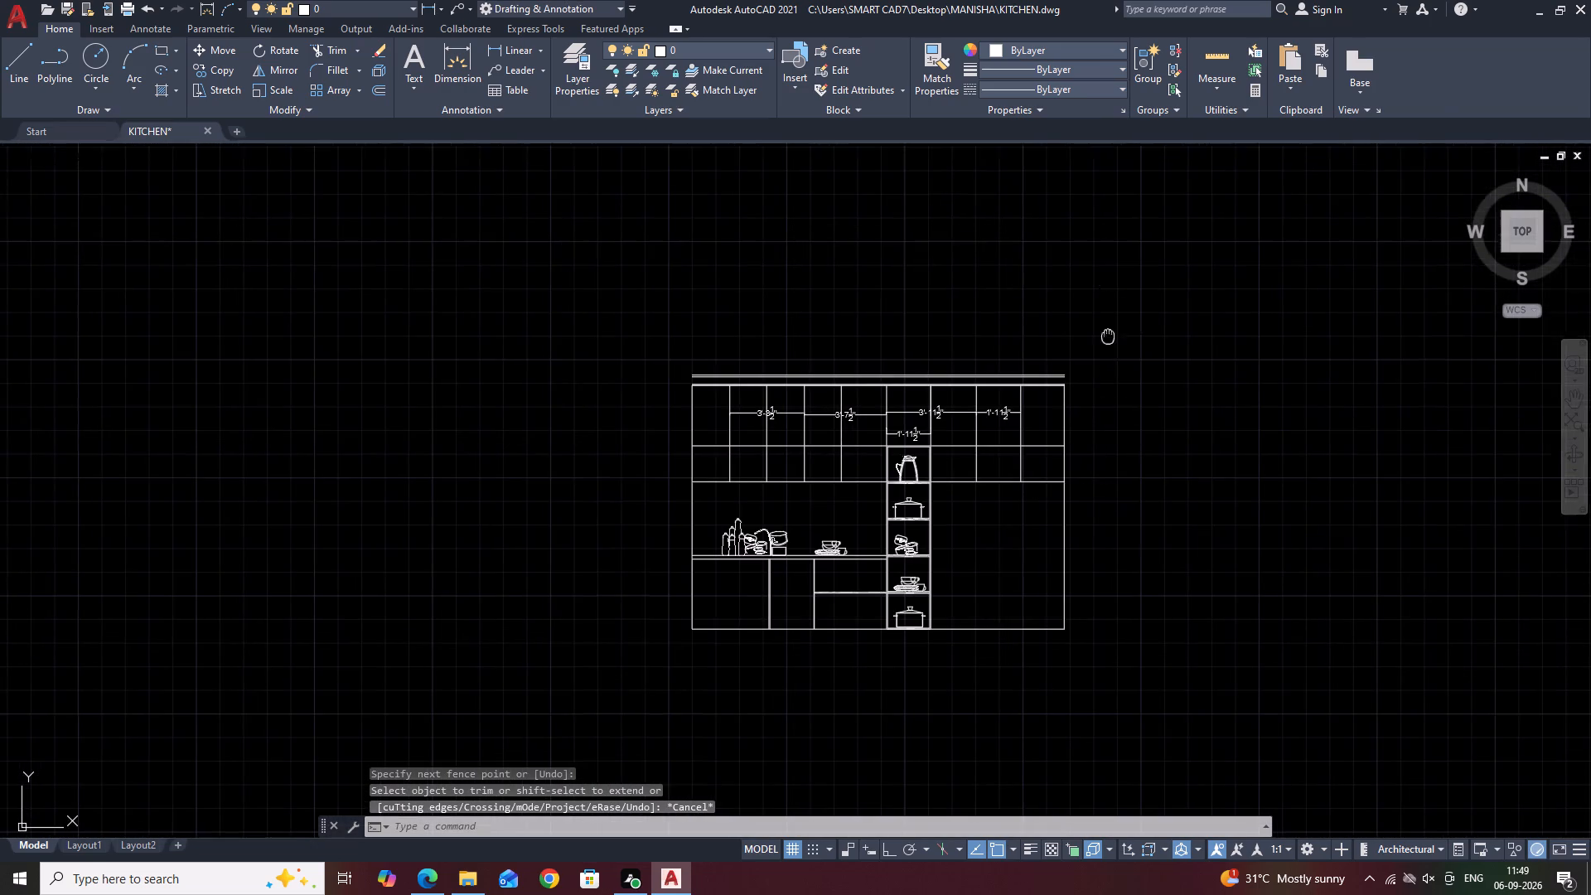
middle_drag(1127, 370, 1161, 466)
scroll(735, 515, up, 2)
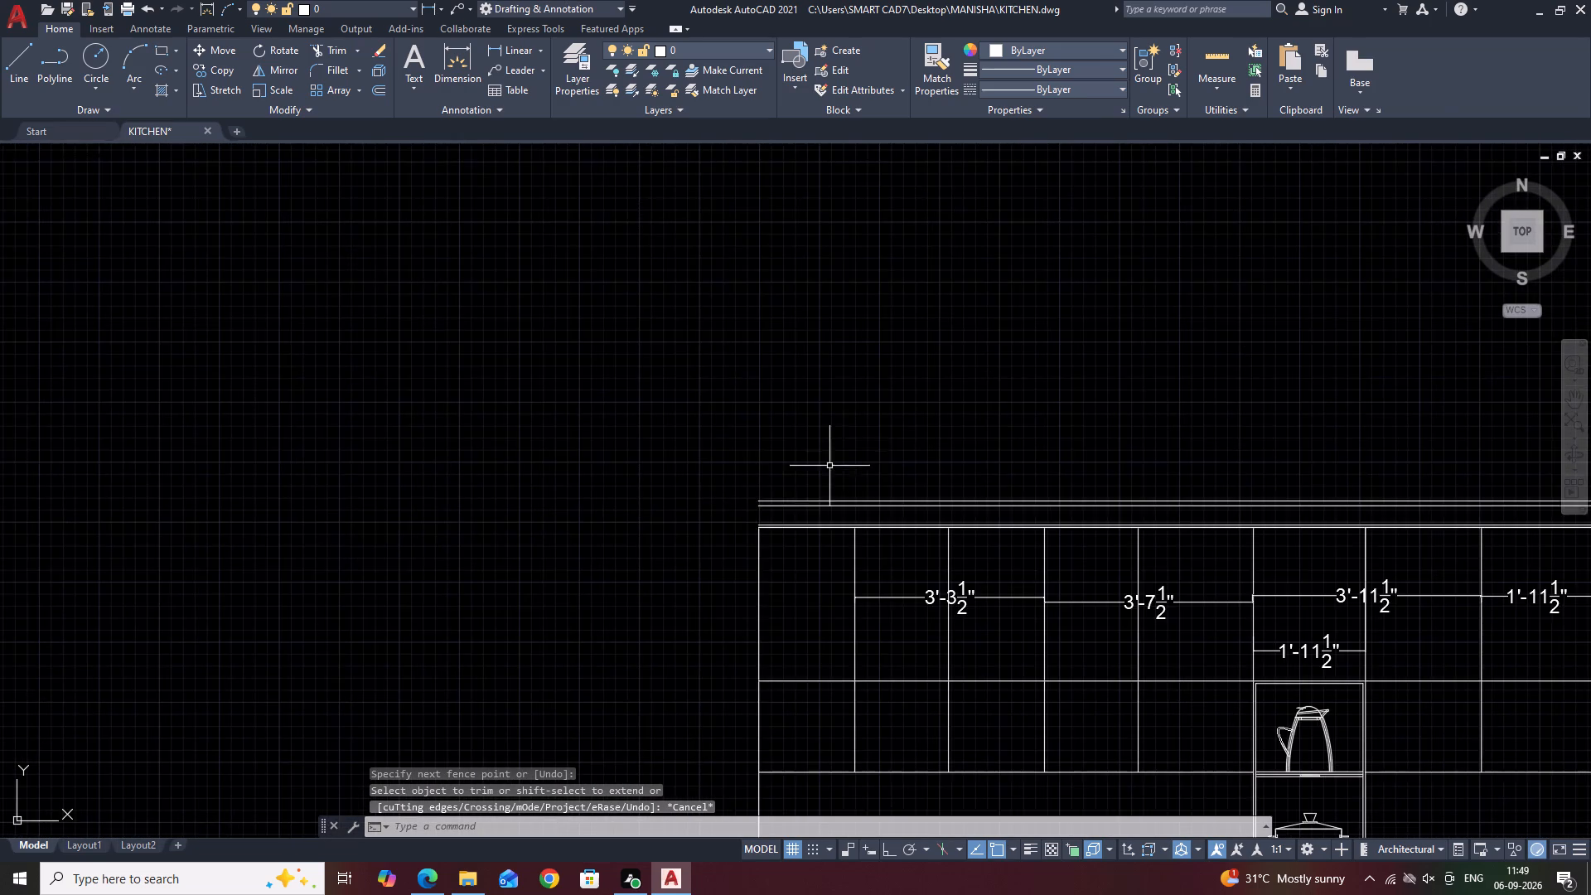
middle_drag(865, 446, 767, 611)
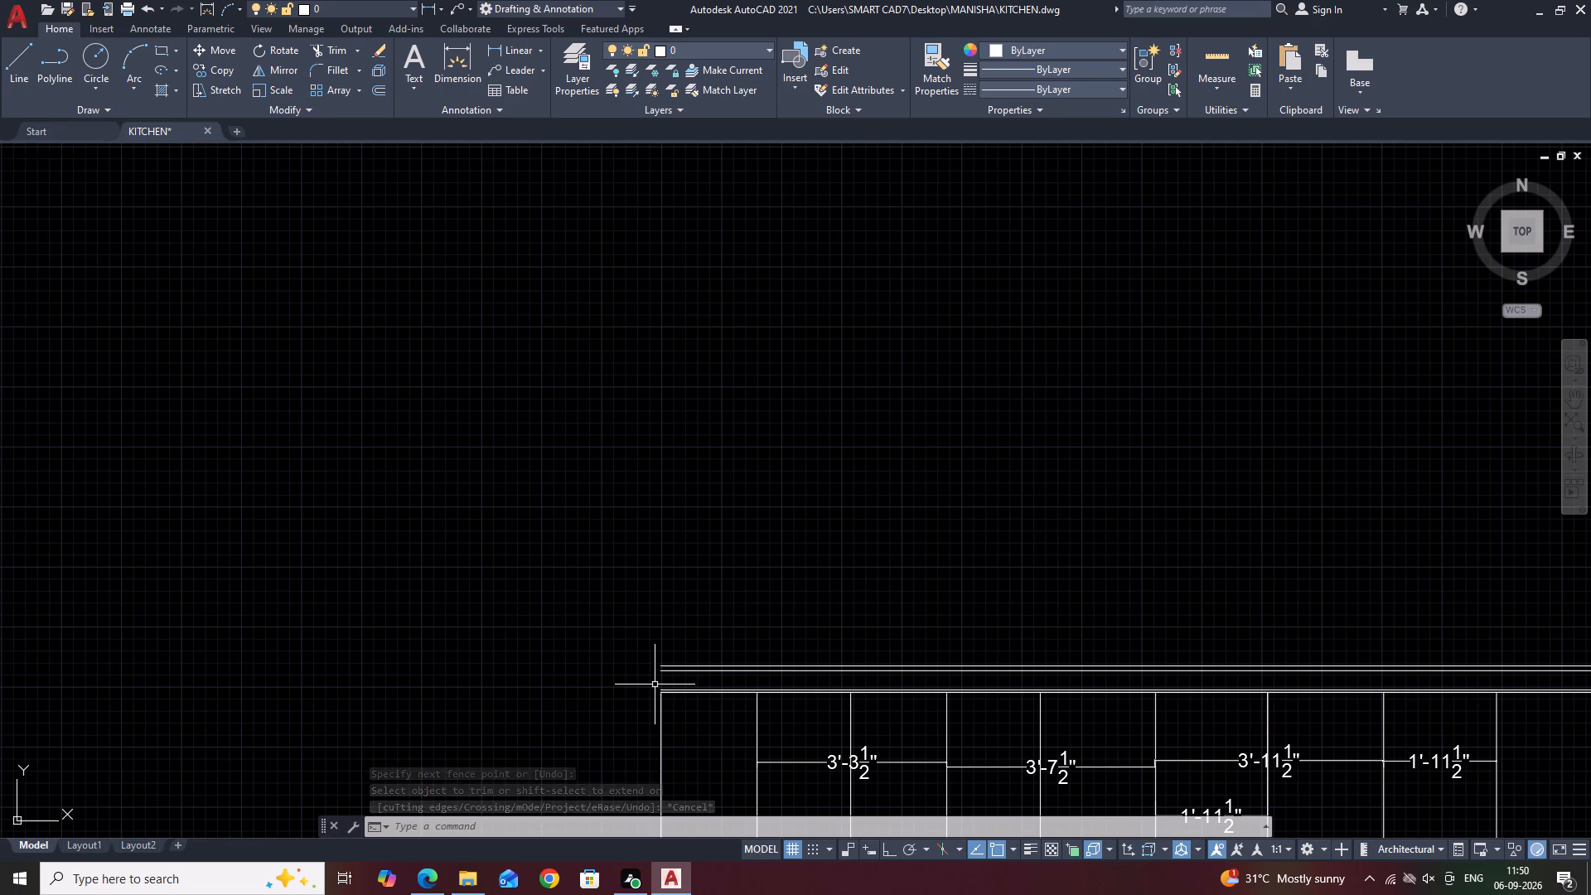
key(l)
key(space)
scroll(679, 728, up, 3)
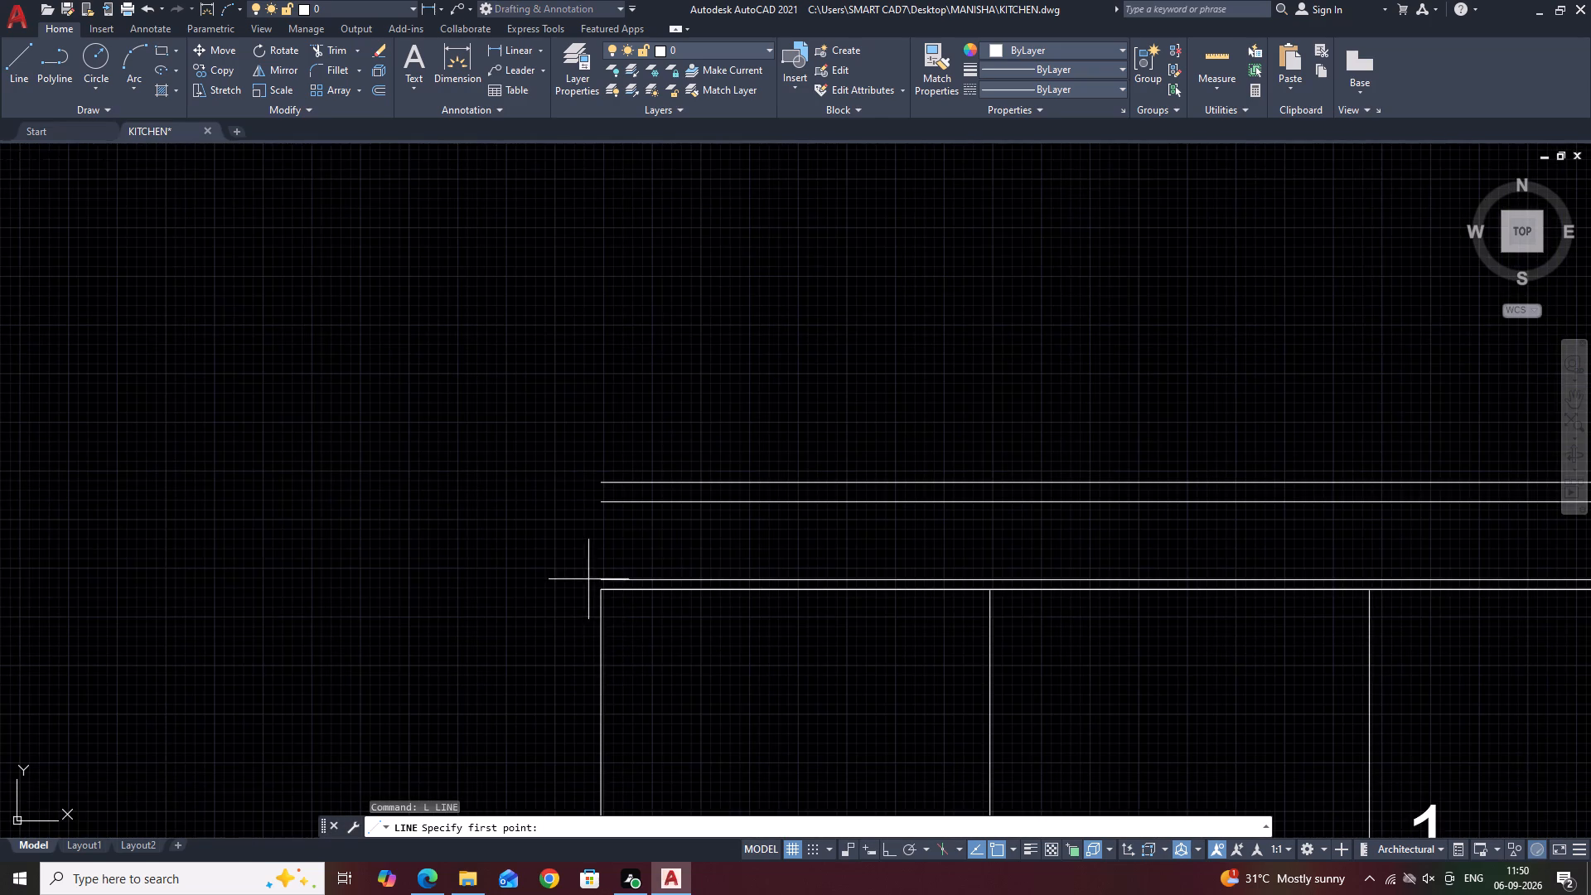
scroll(590, 578, up, 3)
click(621, 623)
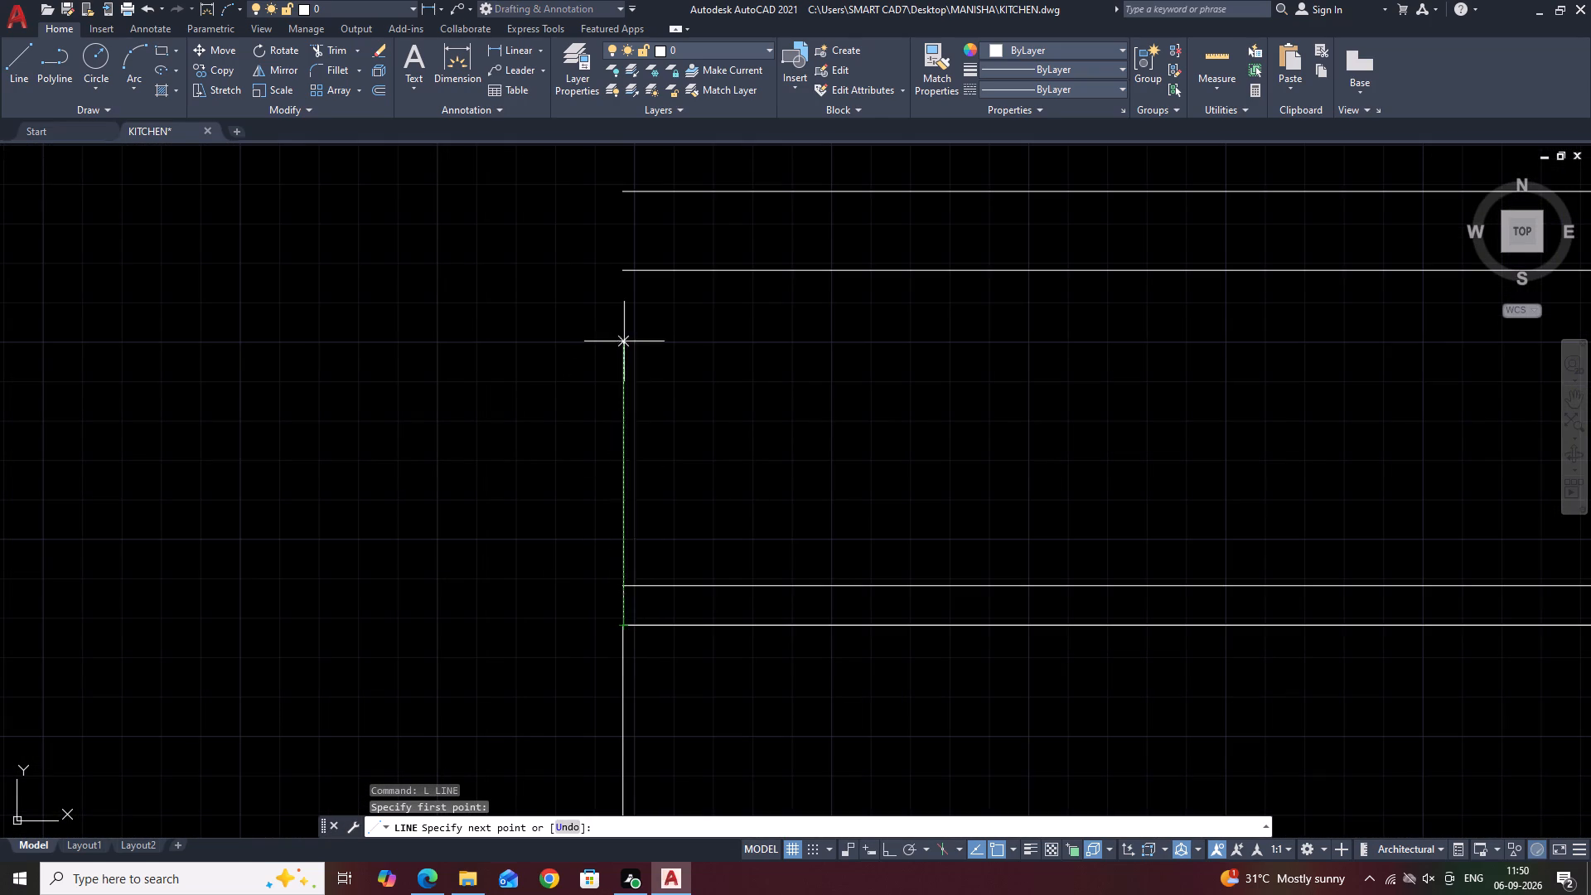
click(621, 190)
key(Escape)
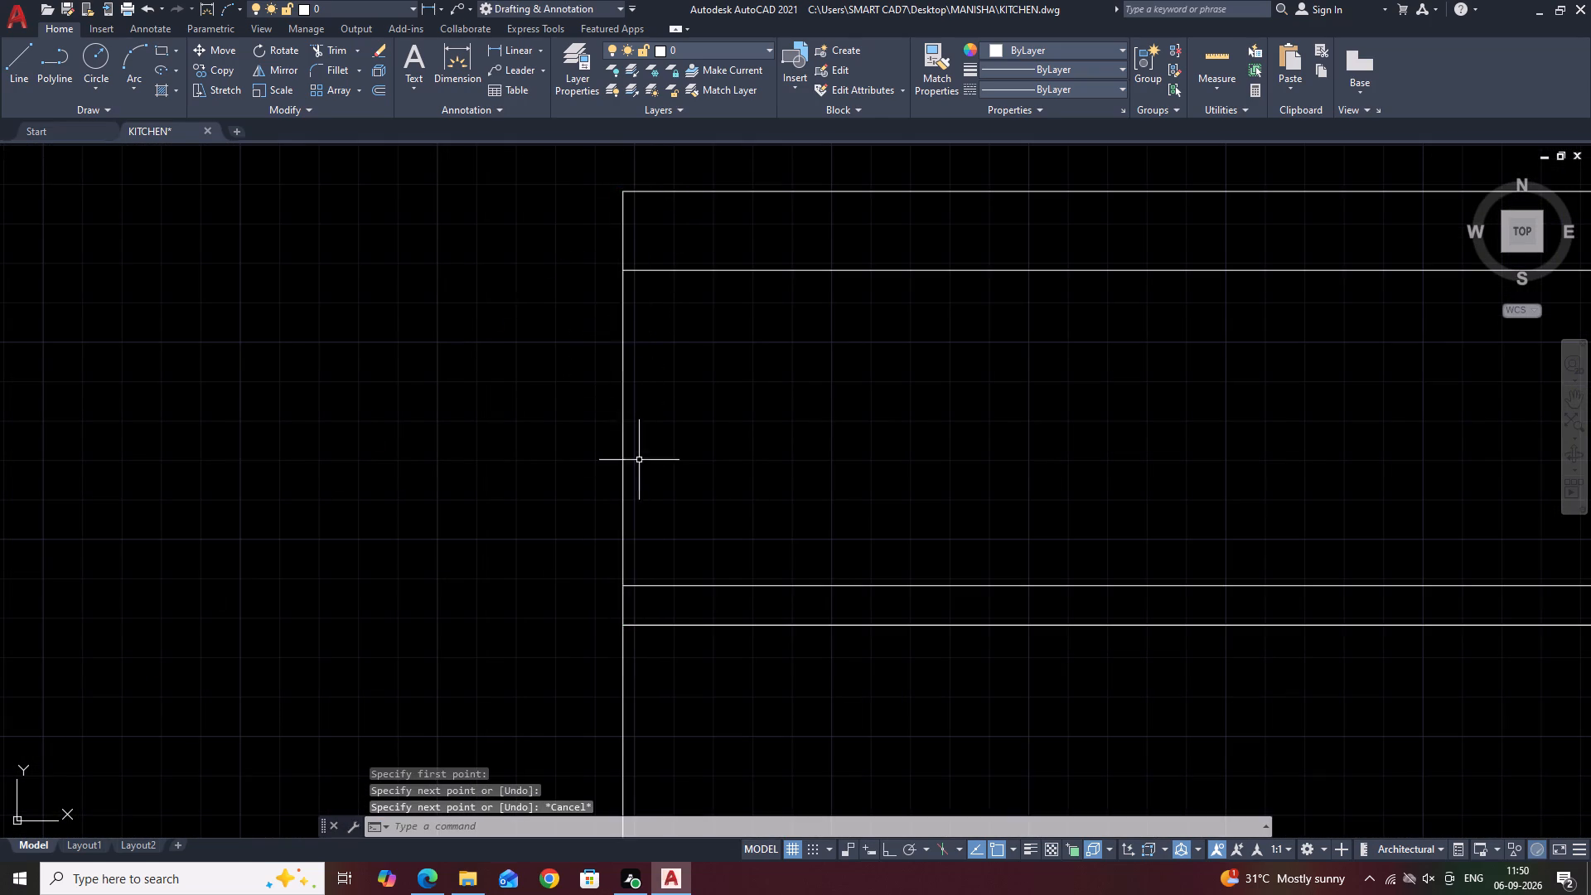
Draw a matching vertical line closing the right end of the band above the upper cabinets.
scroll(640, 471, down, 4)
scroll(1025, 422, down, 3)
middle_drag(1271, 404, 944, 478)
key(space)
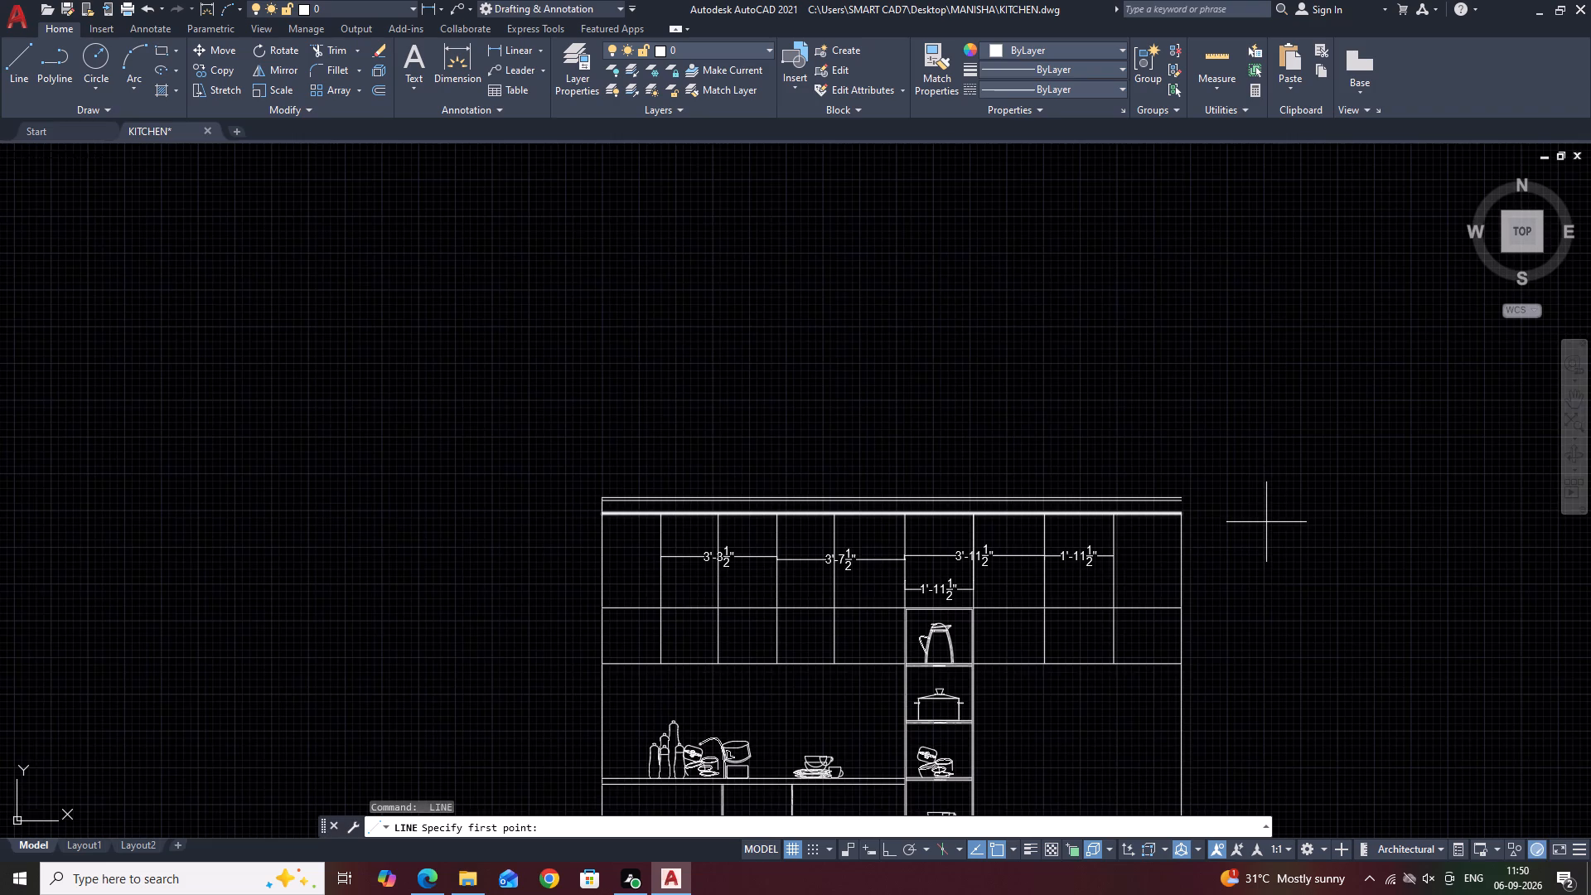
scroll(1280, 506, up, 3)
scroll(856, 545, up, 2)
click(875, 539)
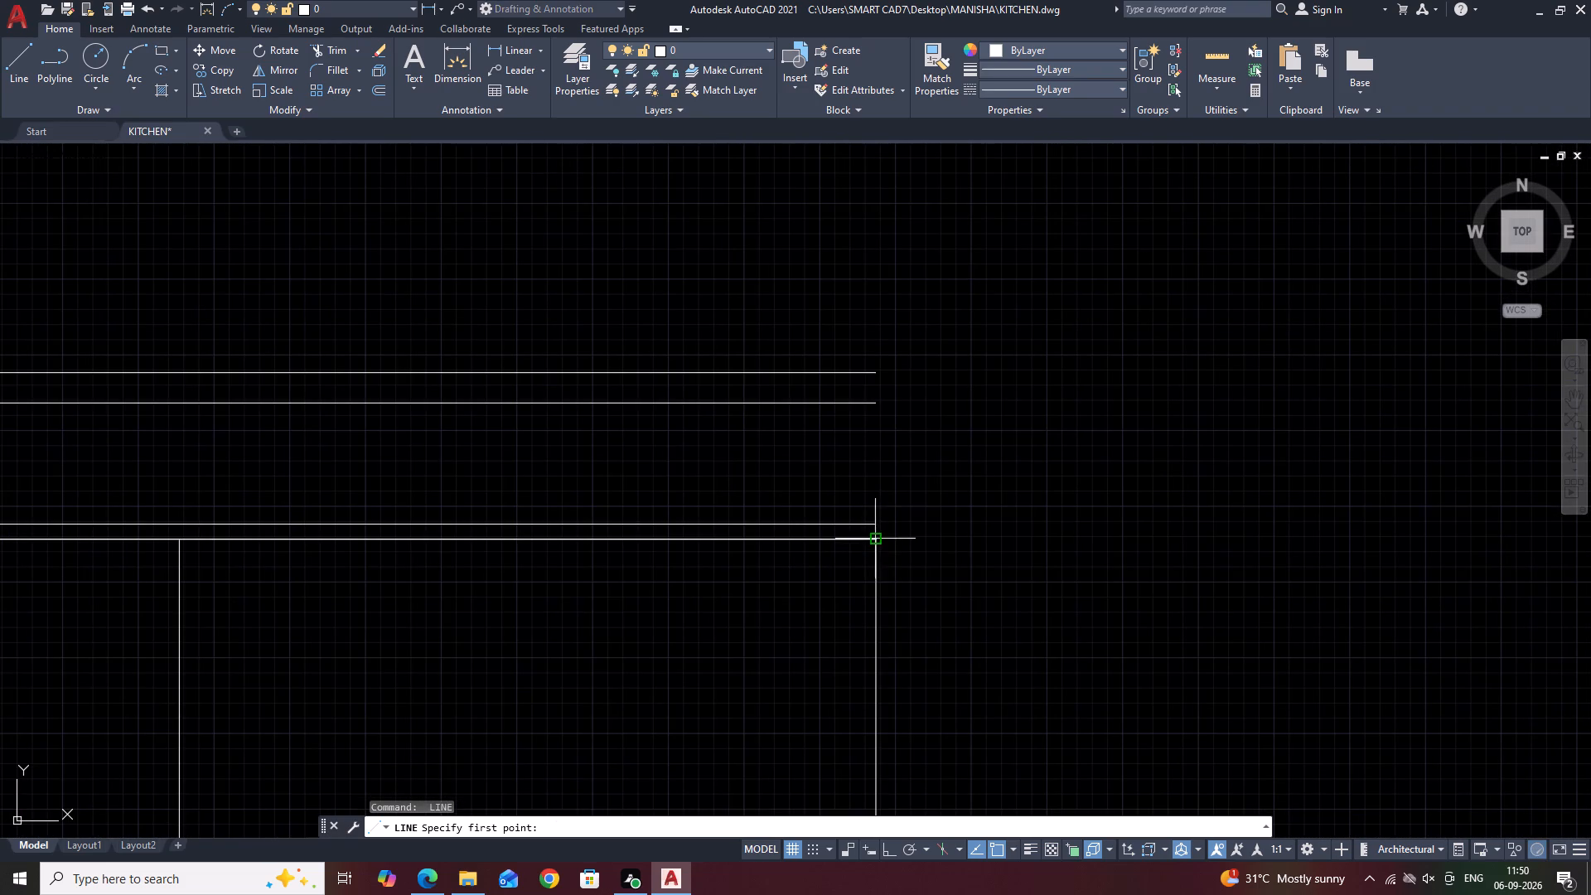
click(878, 367)
key(Escape)
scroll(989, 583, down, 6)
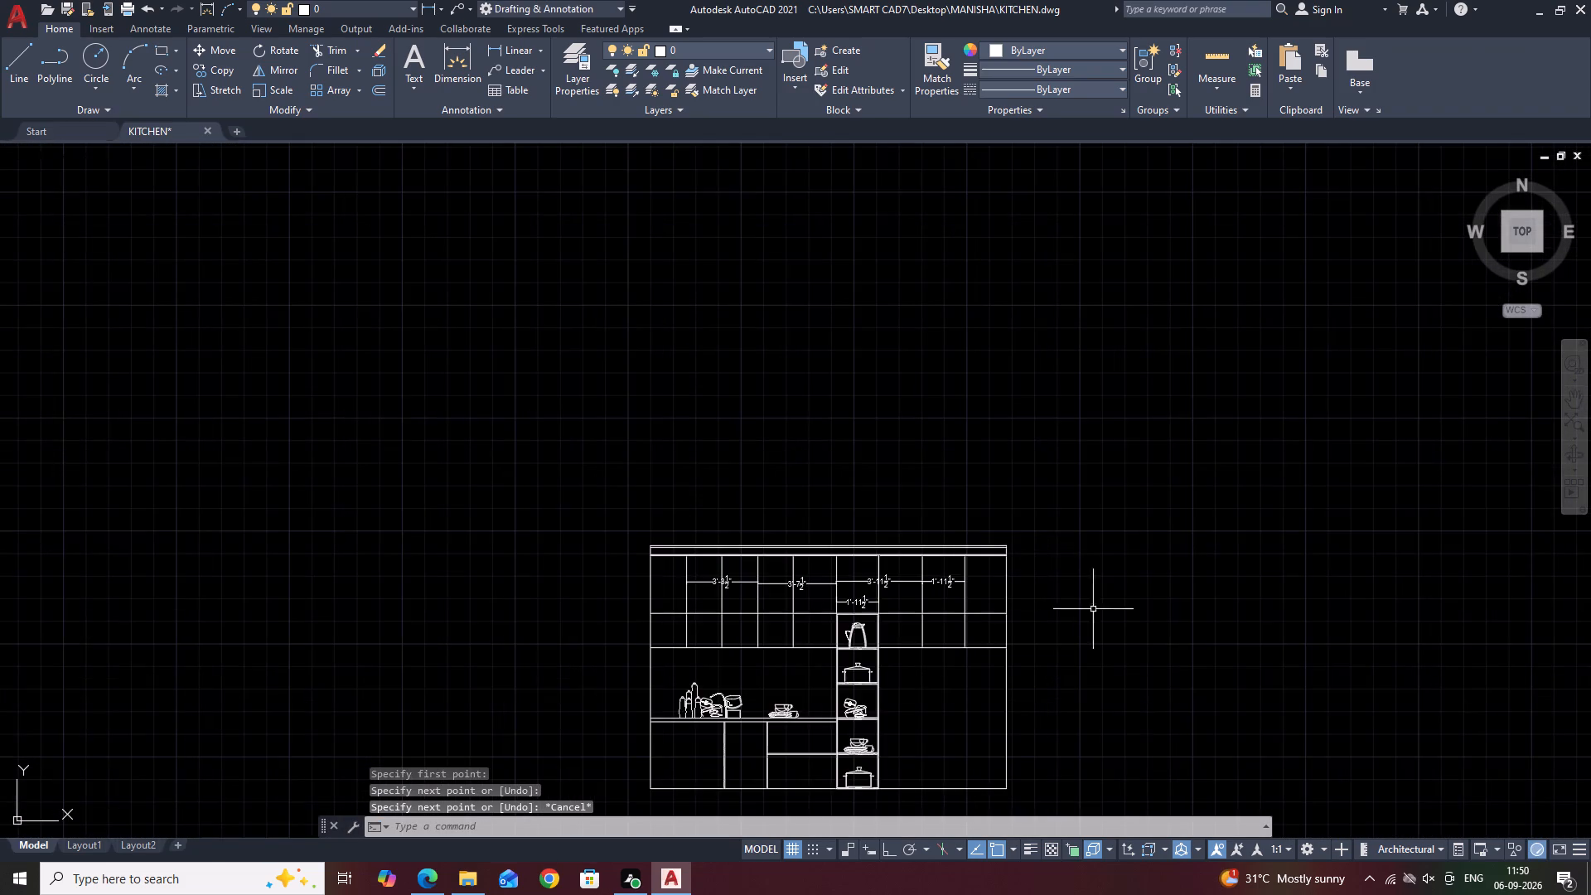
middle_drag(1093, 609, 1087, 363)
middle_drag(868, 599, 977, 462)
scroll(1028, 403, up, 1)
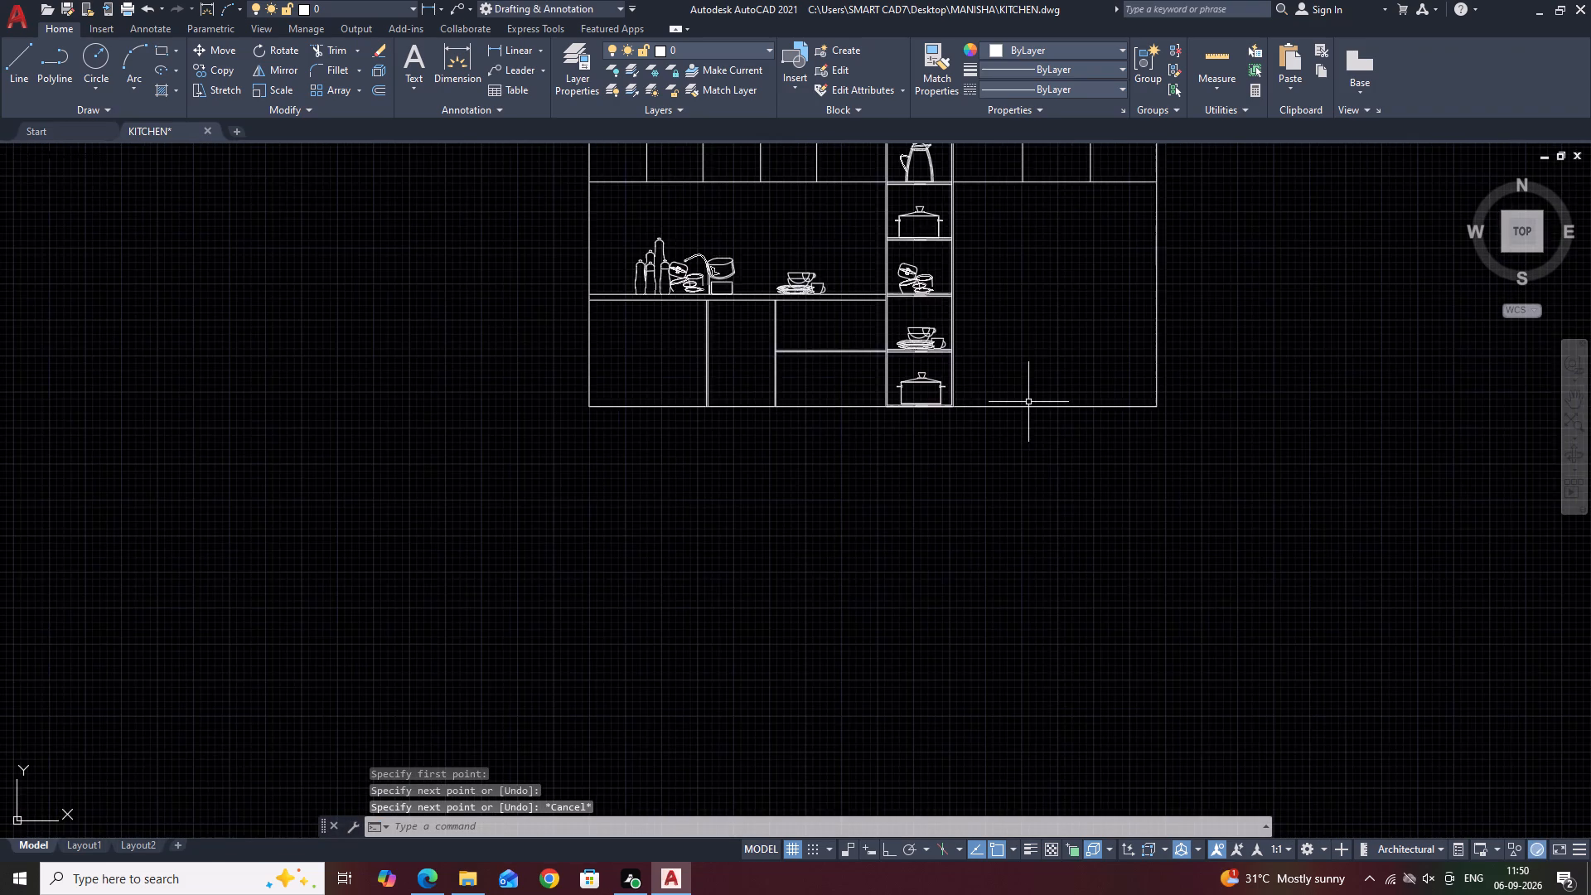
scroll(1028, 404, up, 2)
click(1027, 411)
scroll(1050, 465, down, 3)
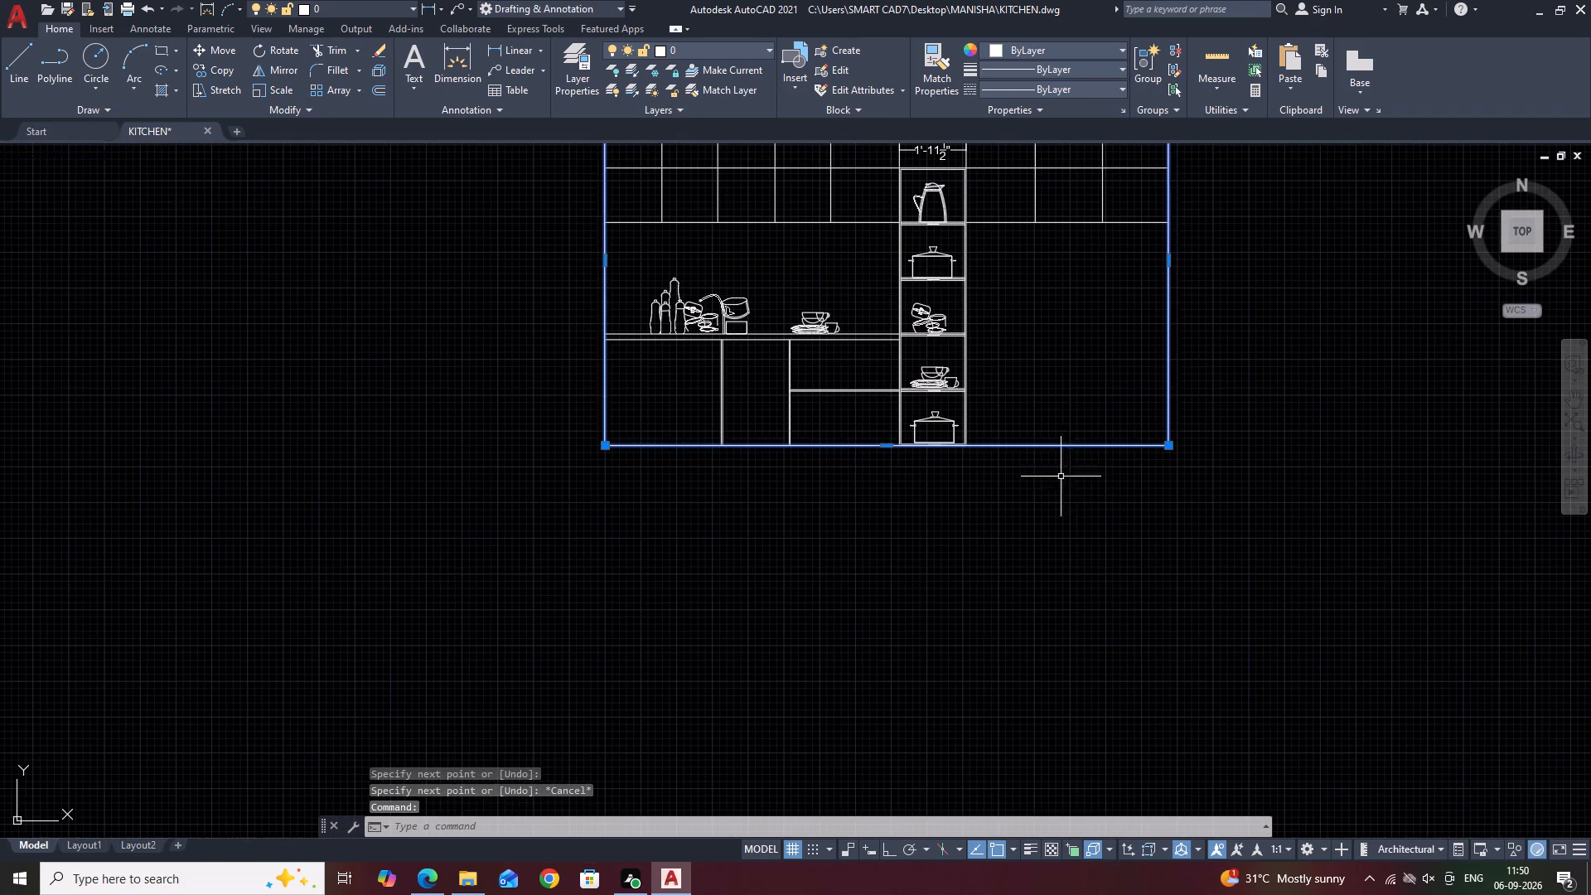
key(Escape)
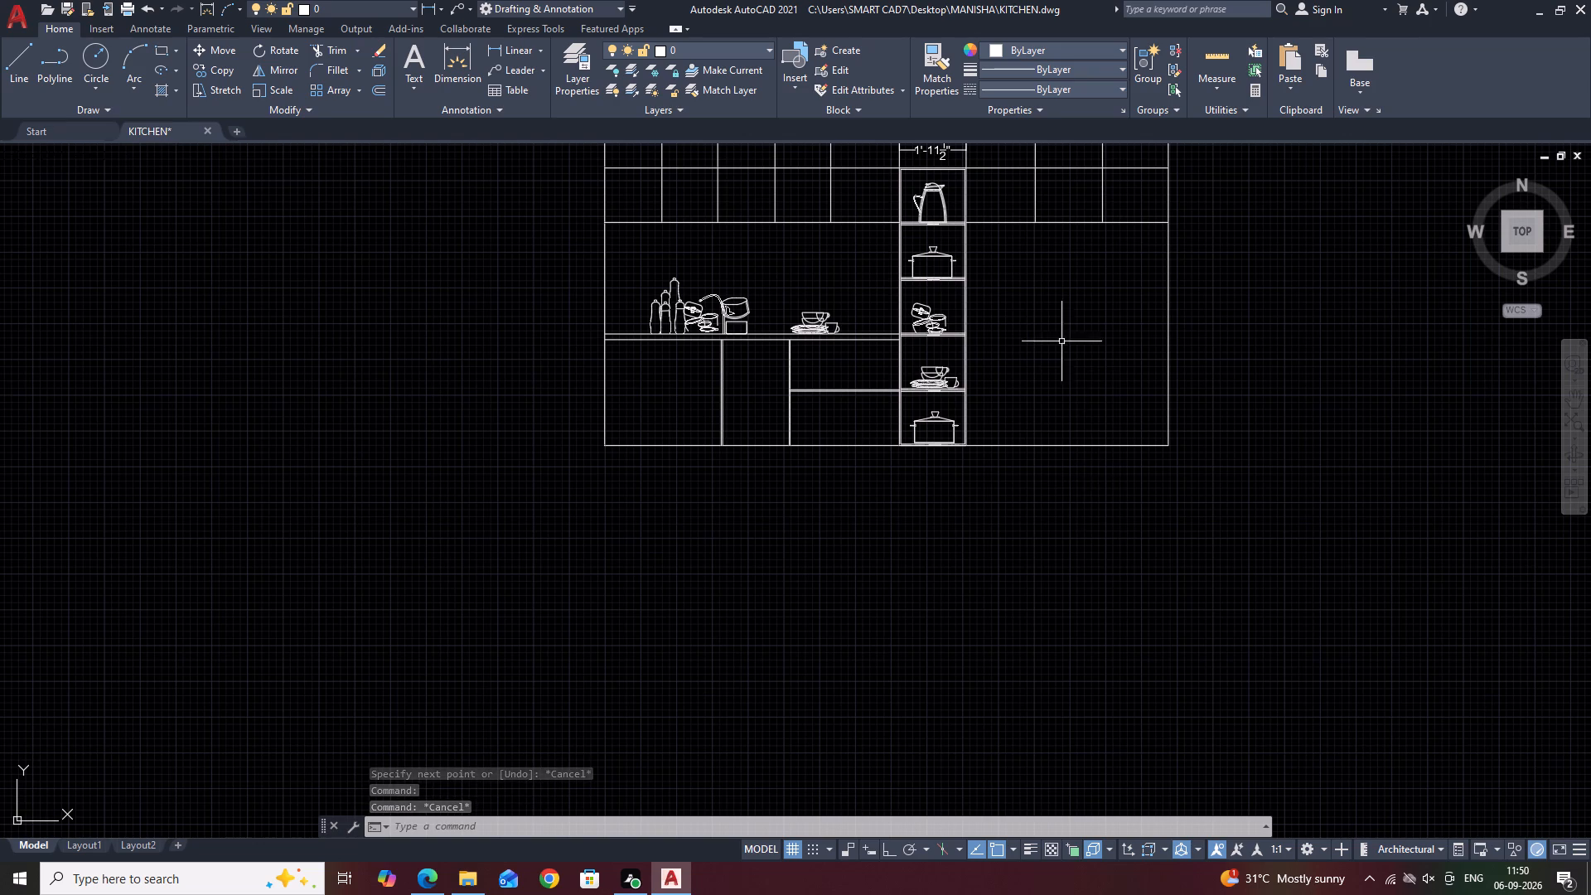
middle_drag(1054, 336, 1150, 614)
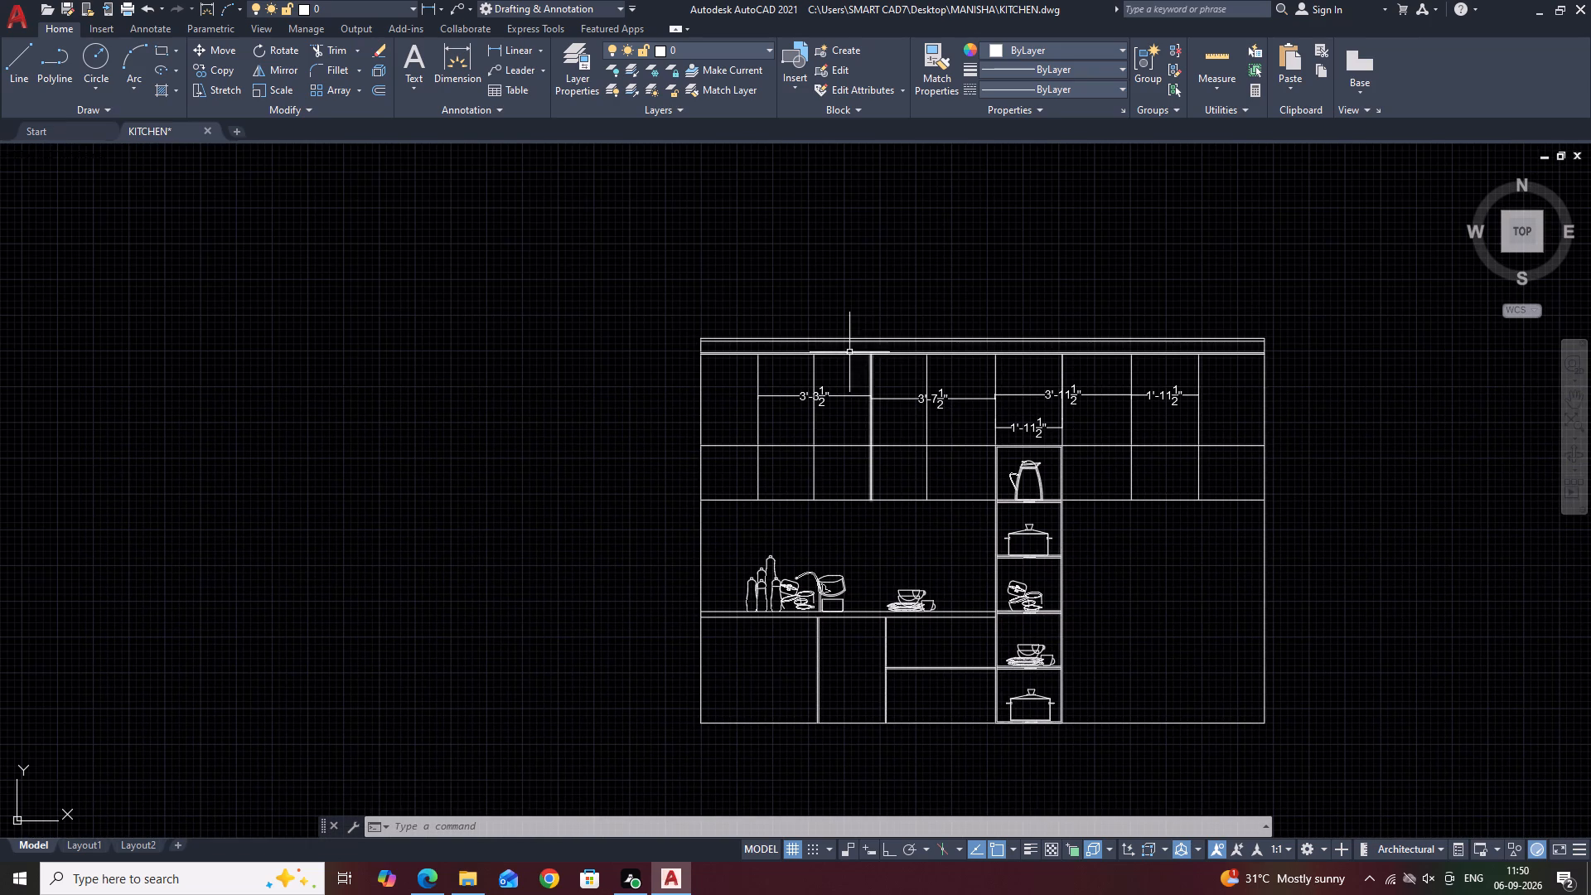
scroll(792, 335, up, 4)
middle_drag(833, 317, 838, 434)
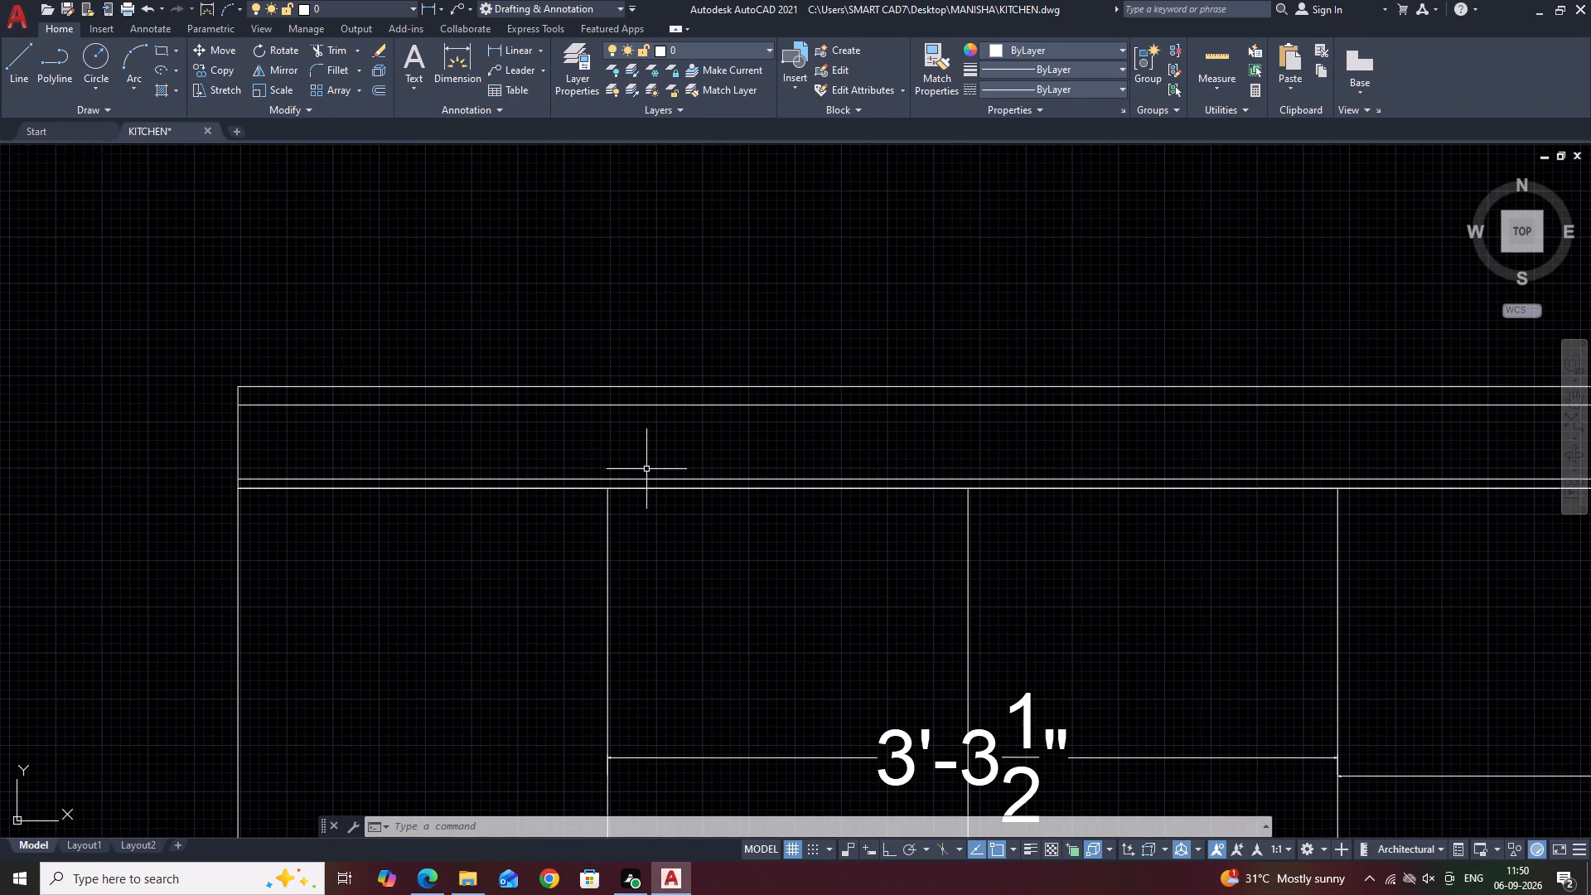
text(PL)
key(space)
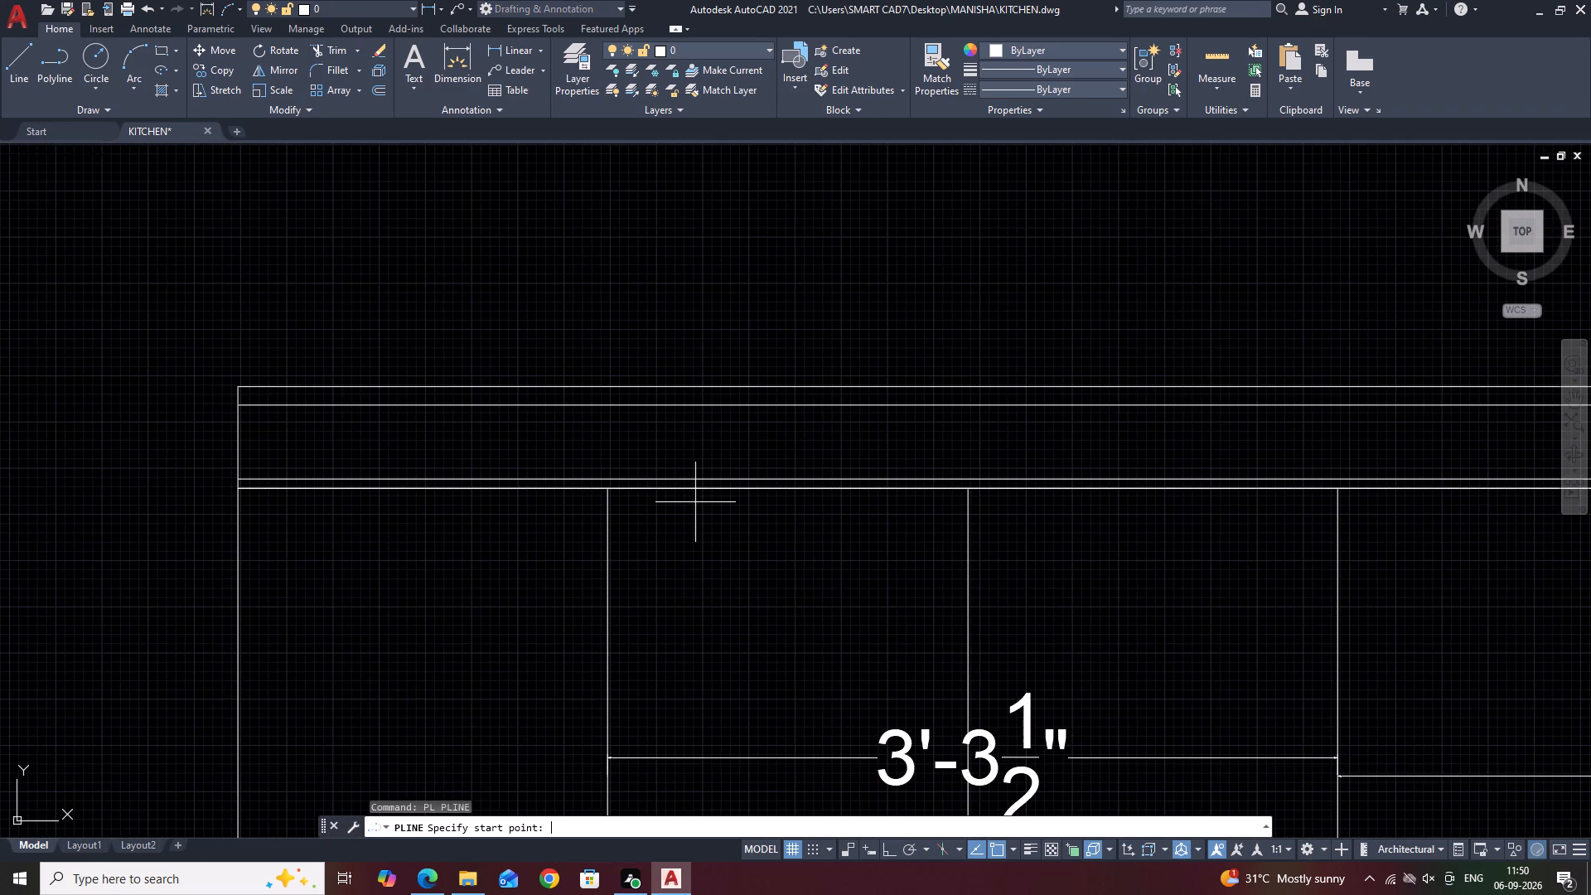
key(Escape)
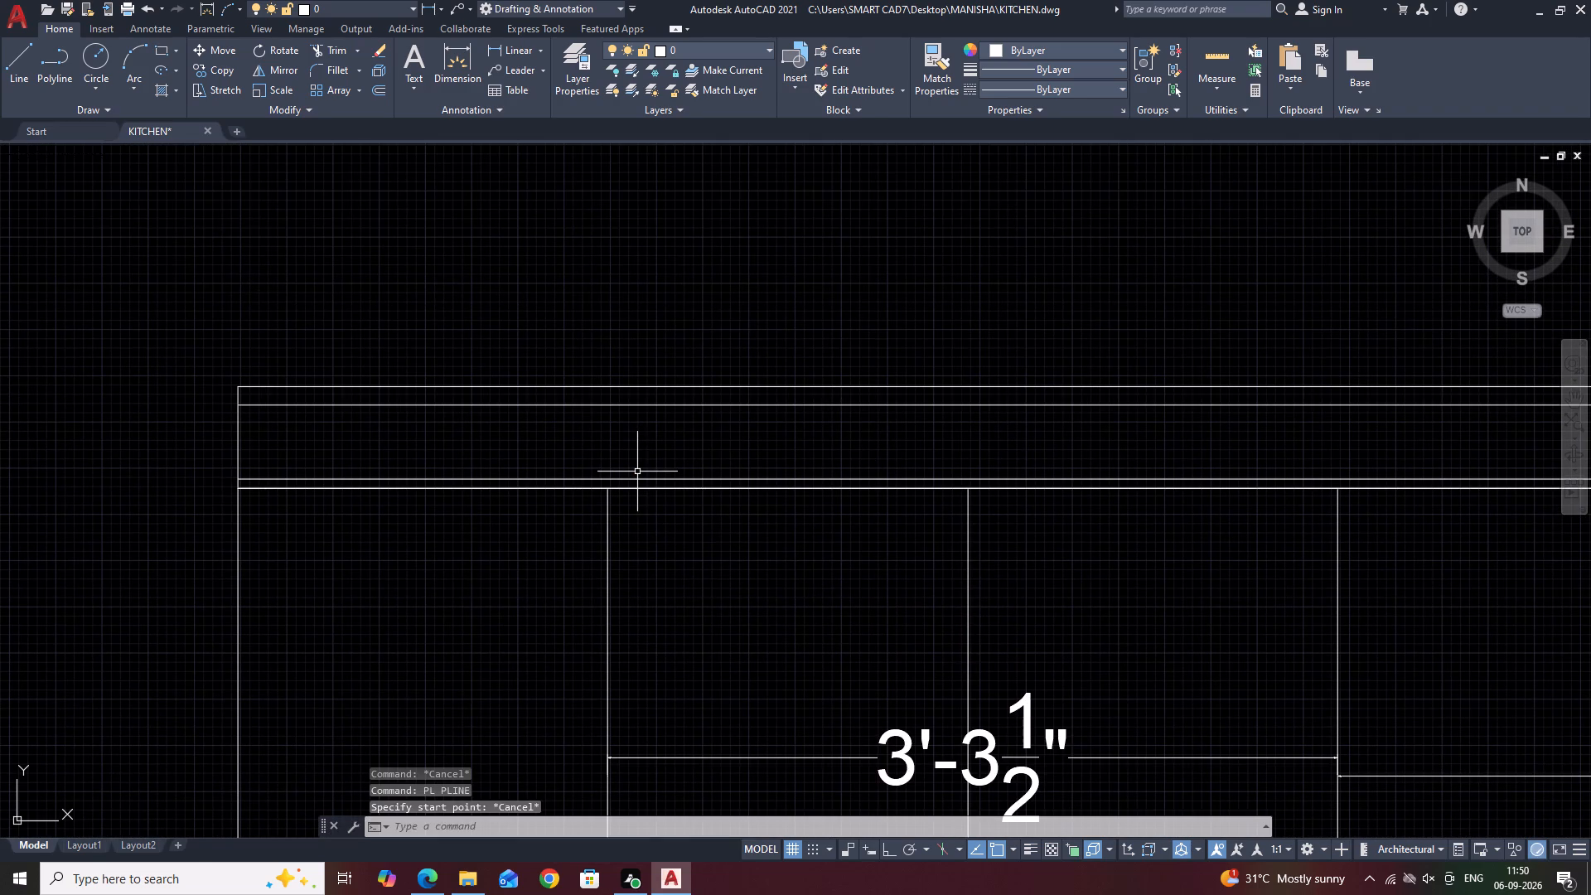
Draw a long, low three-sided line outline inside the band above the upper cabinets, stopping short of both ends, with Ortho on for the long run.
key(l)
key(space)
click(630, 480)
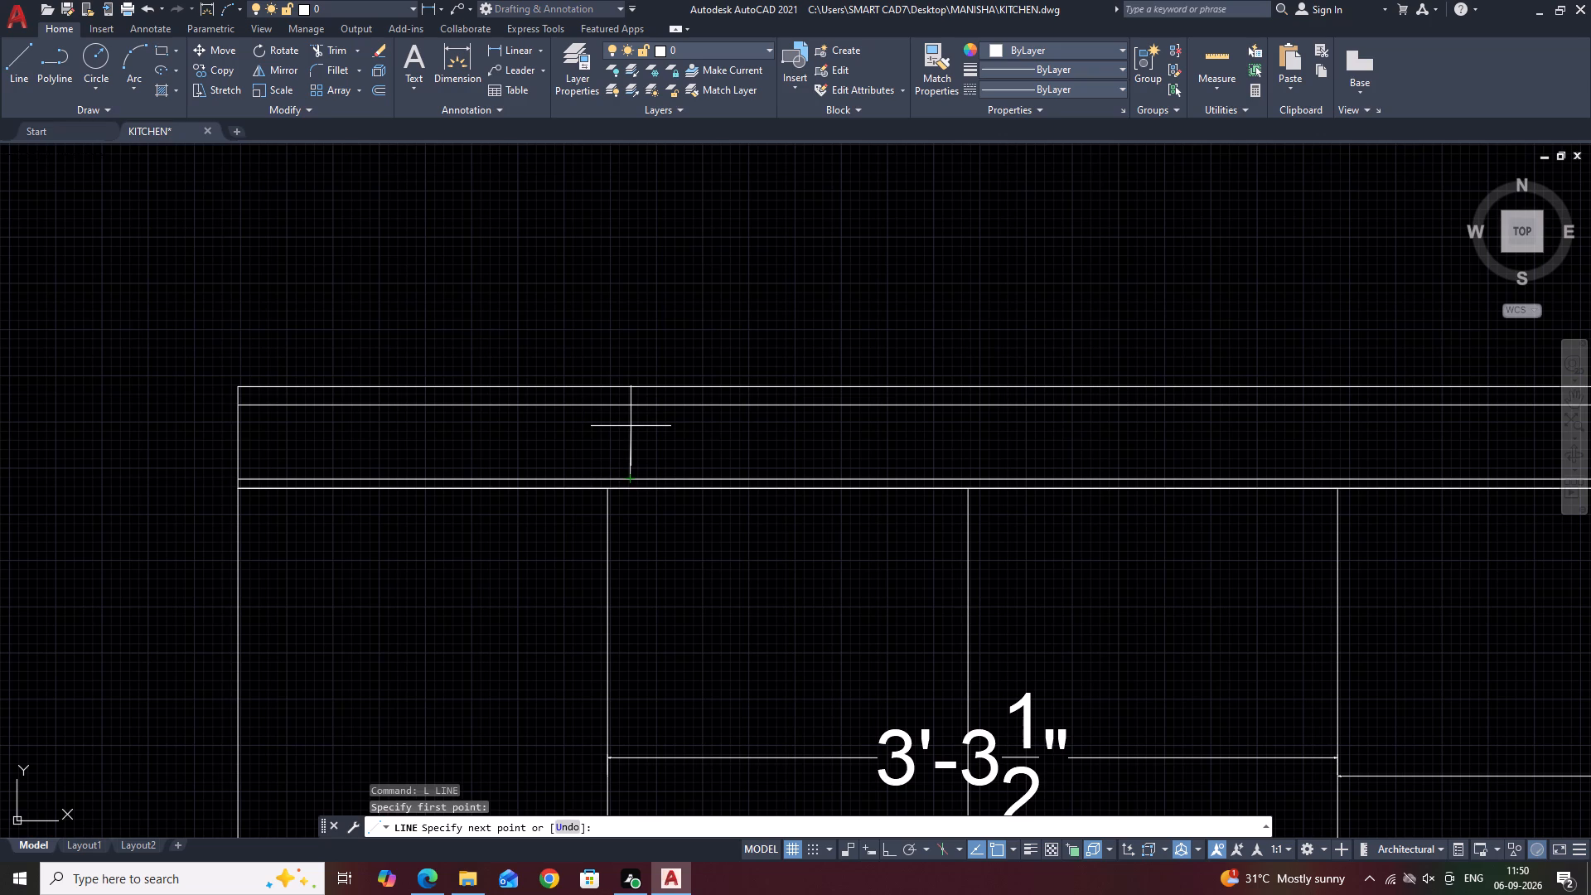
click(631, 426)
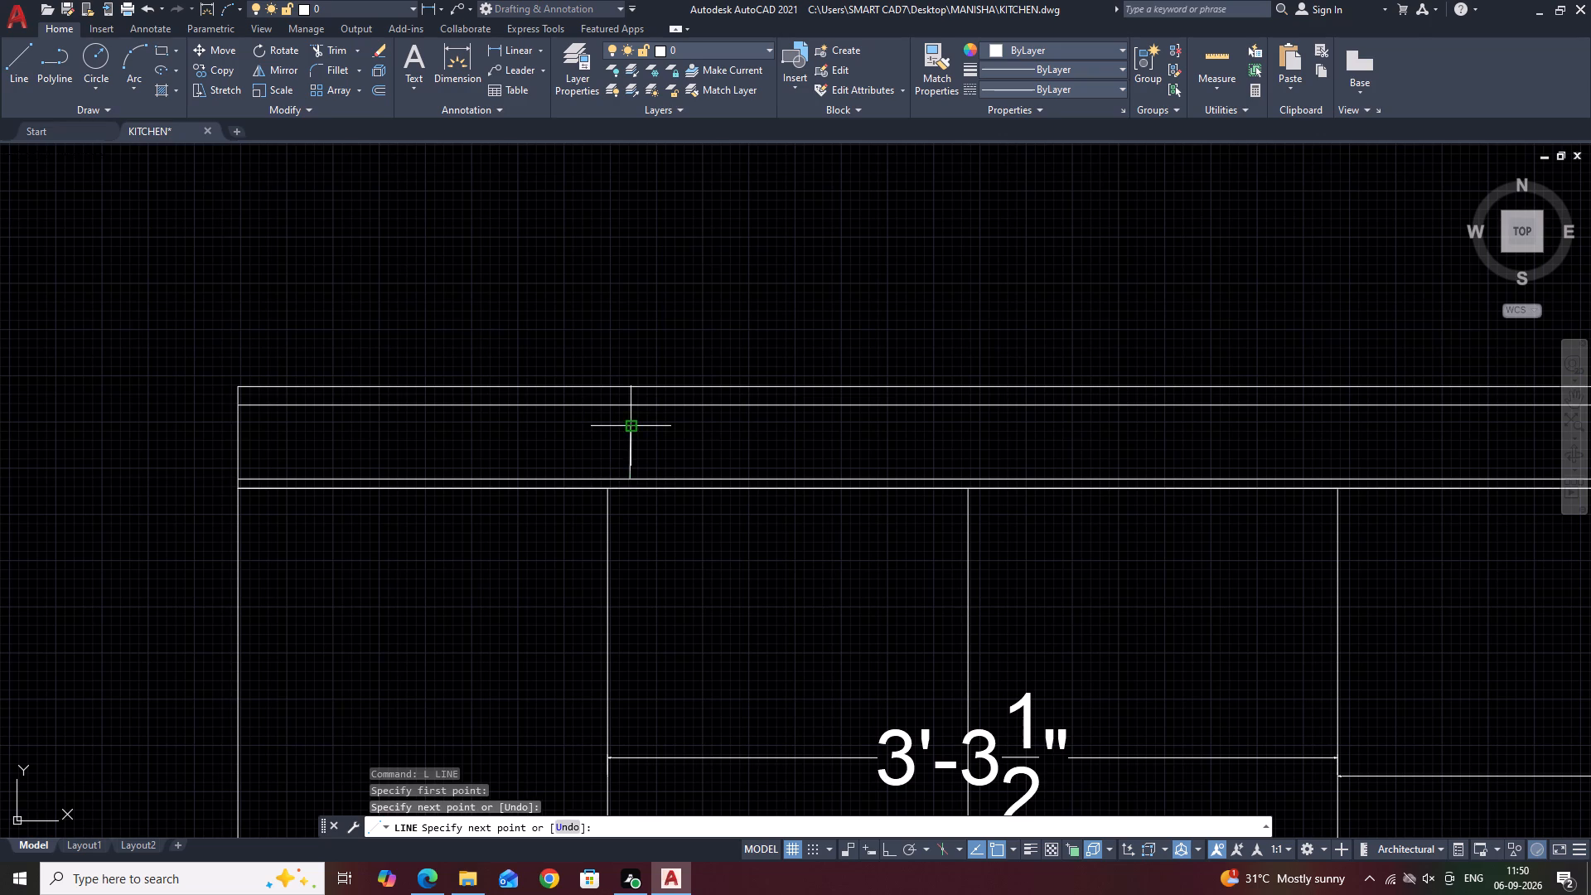
scroll(766, 442, down, 3)
middle_drag(1167, 441, 803, 435)
key(F8)
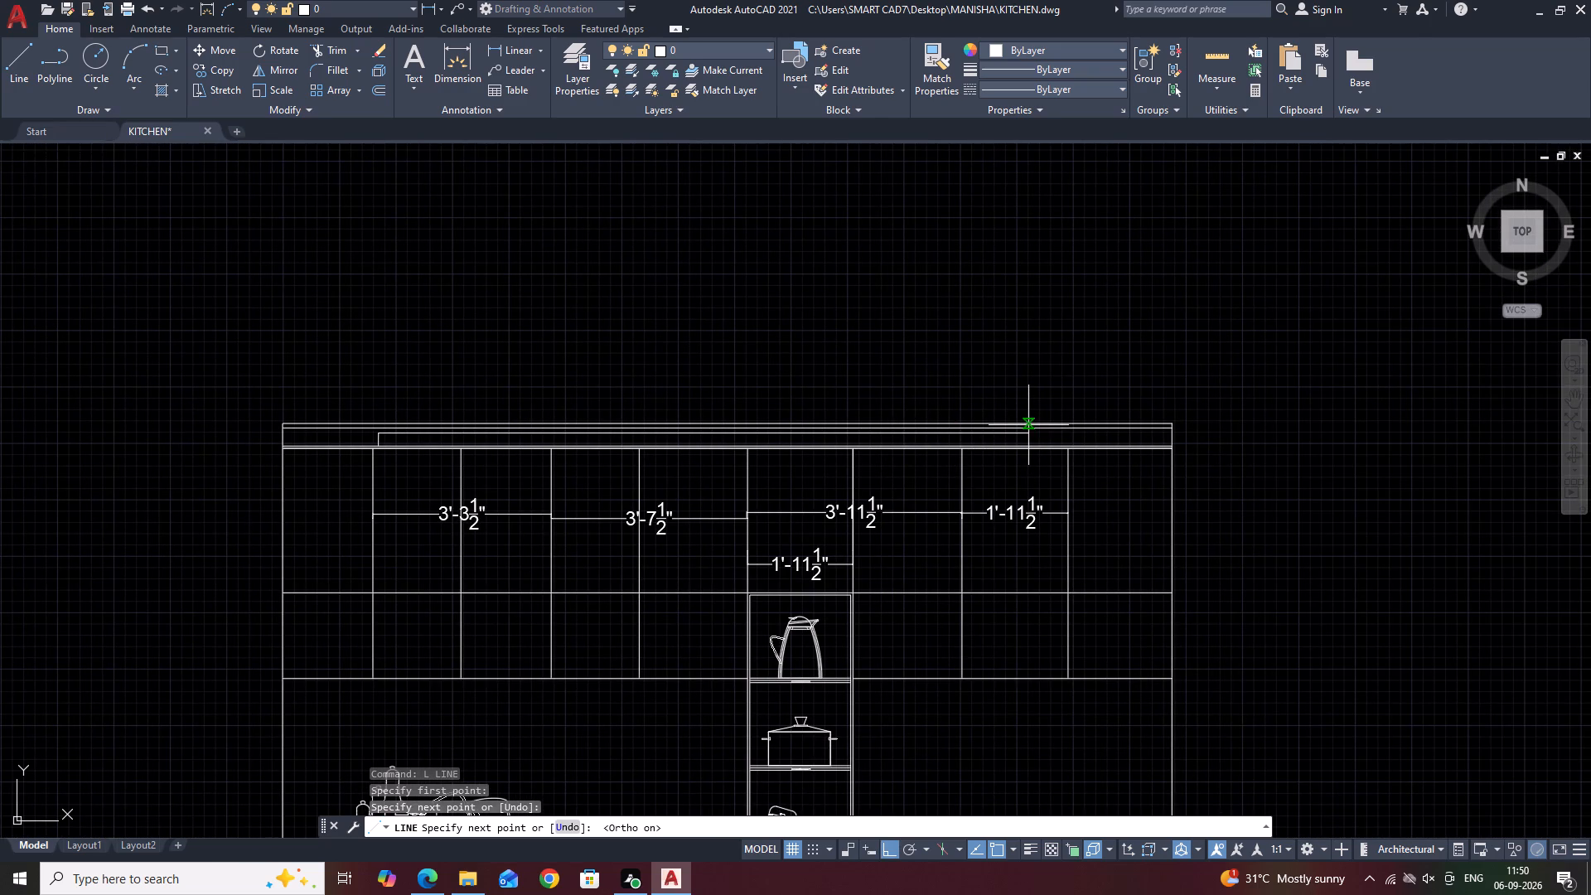
scroll(1130, 435, up, 3)
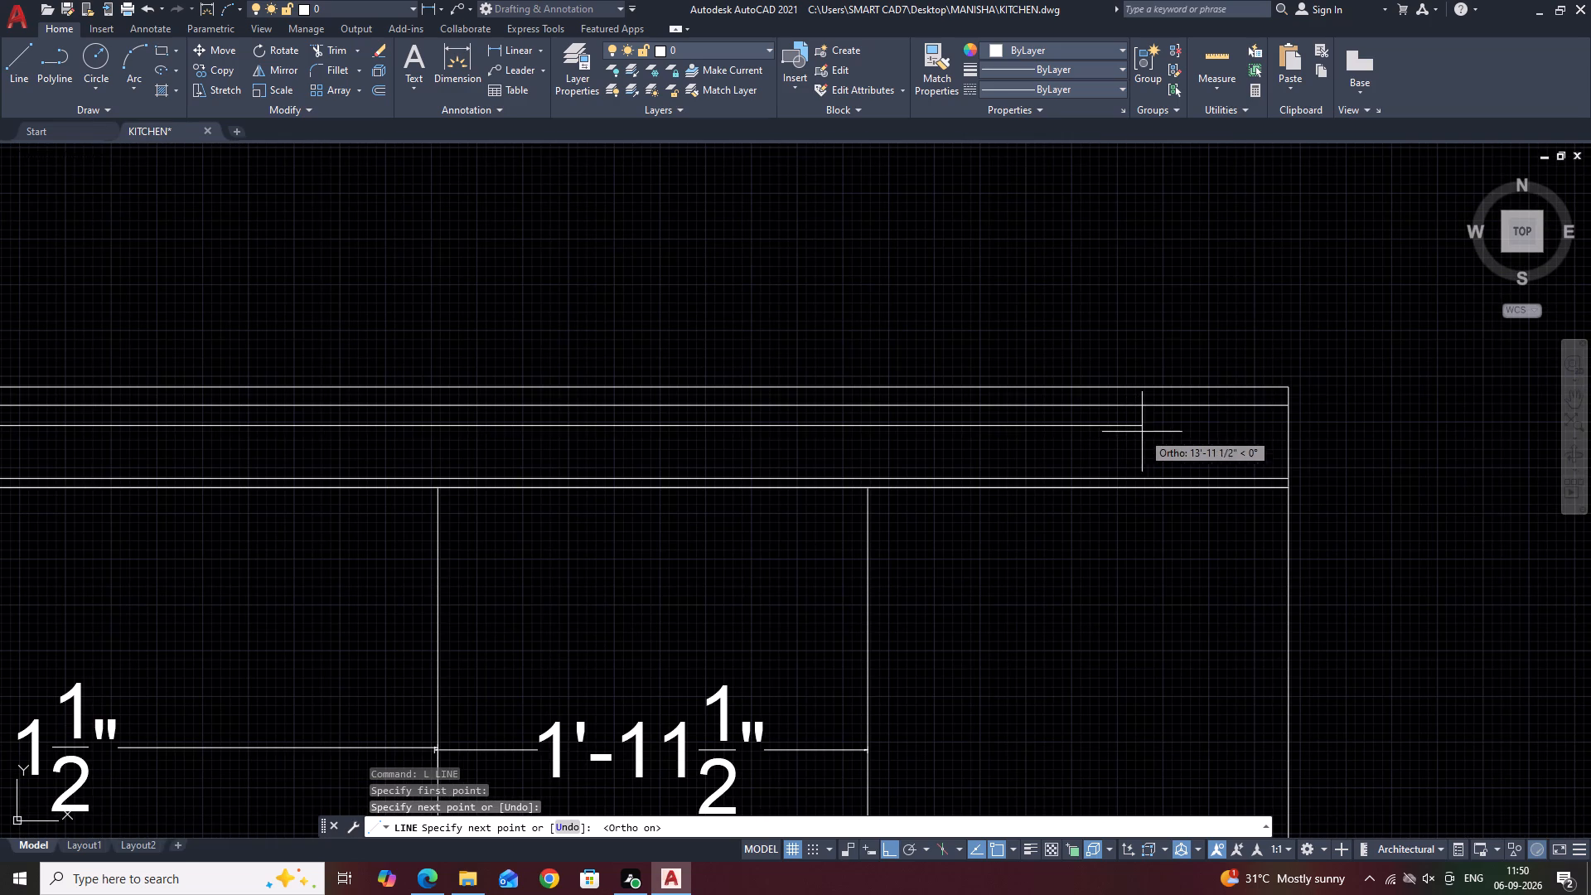
click(1100, 434)
click(1098, 478)
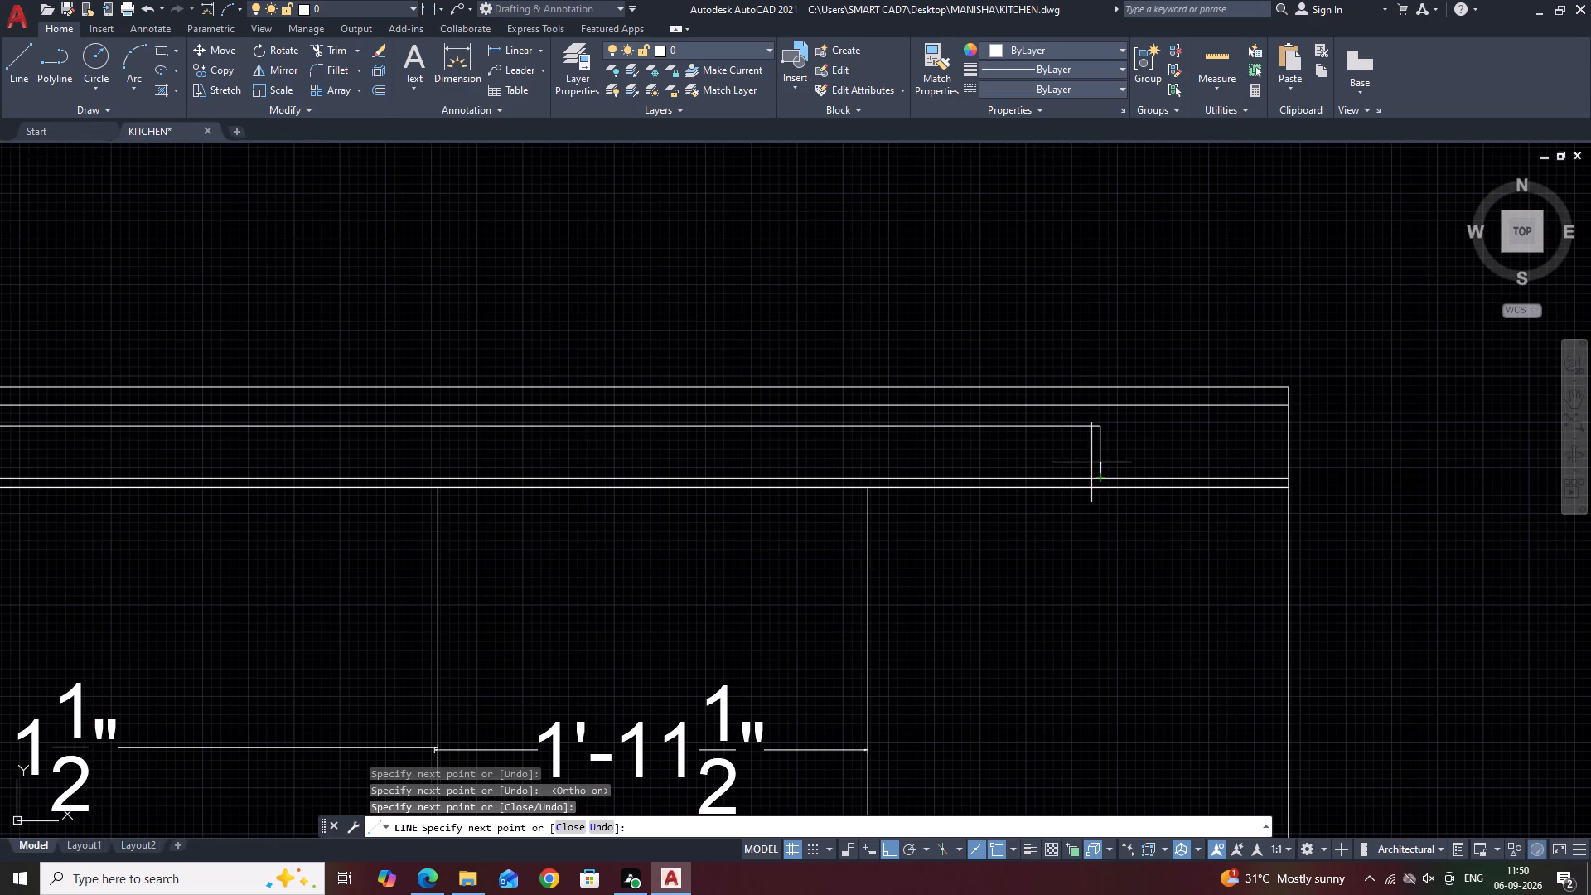
Add a second vertical line just inside the outline's right end, spanning from the band's lower line up to the outline's top line.
click(1072, 480)
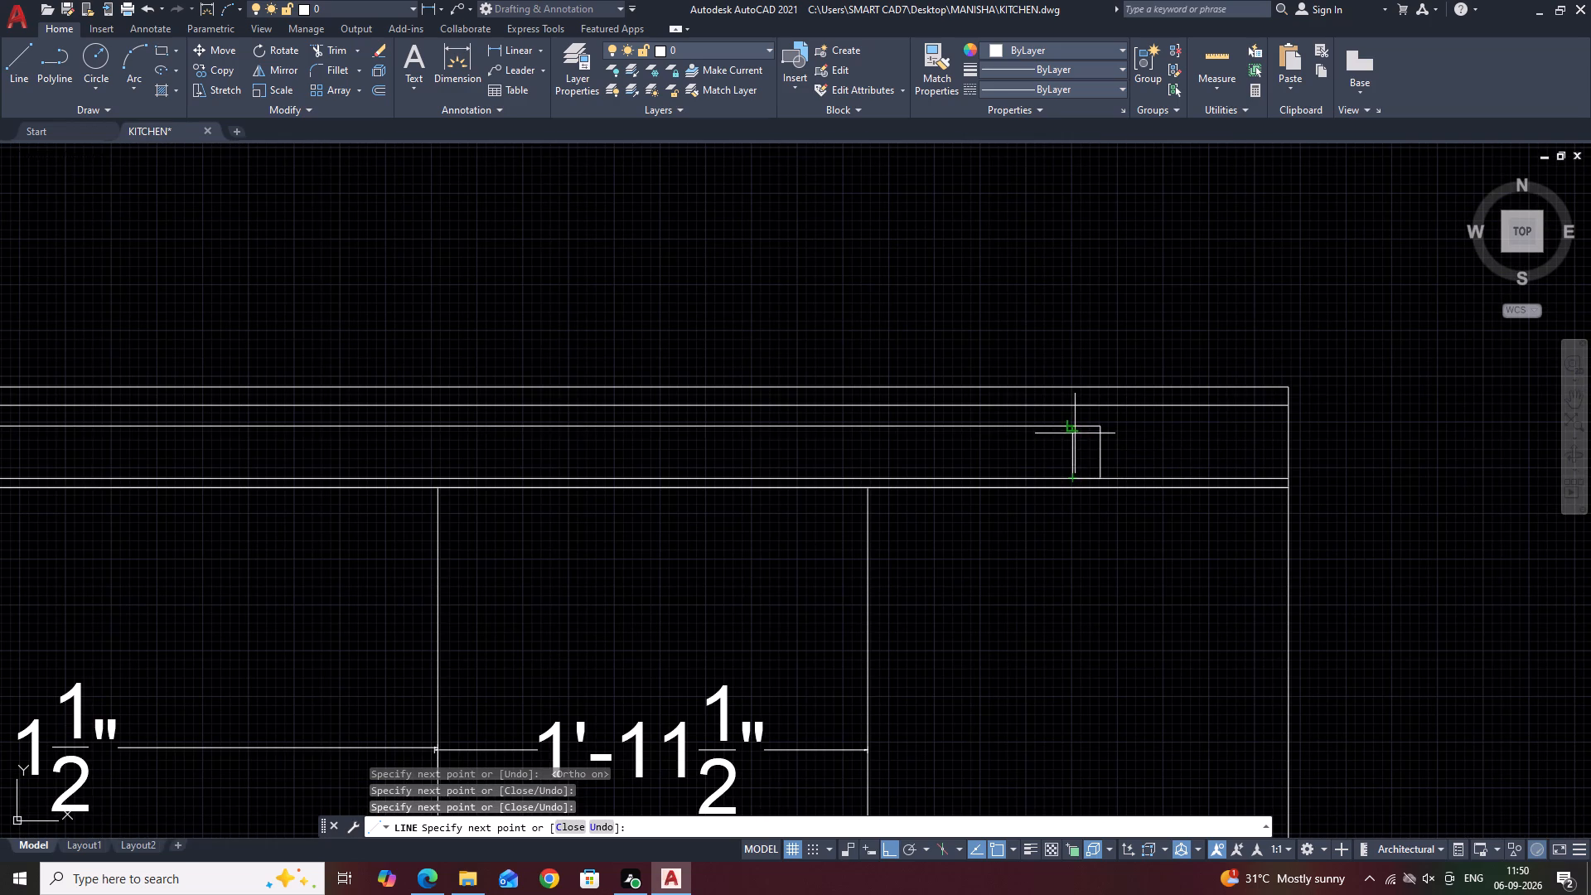
key(ctrl+z)
scroll(1086, 481, up, 2)
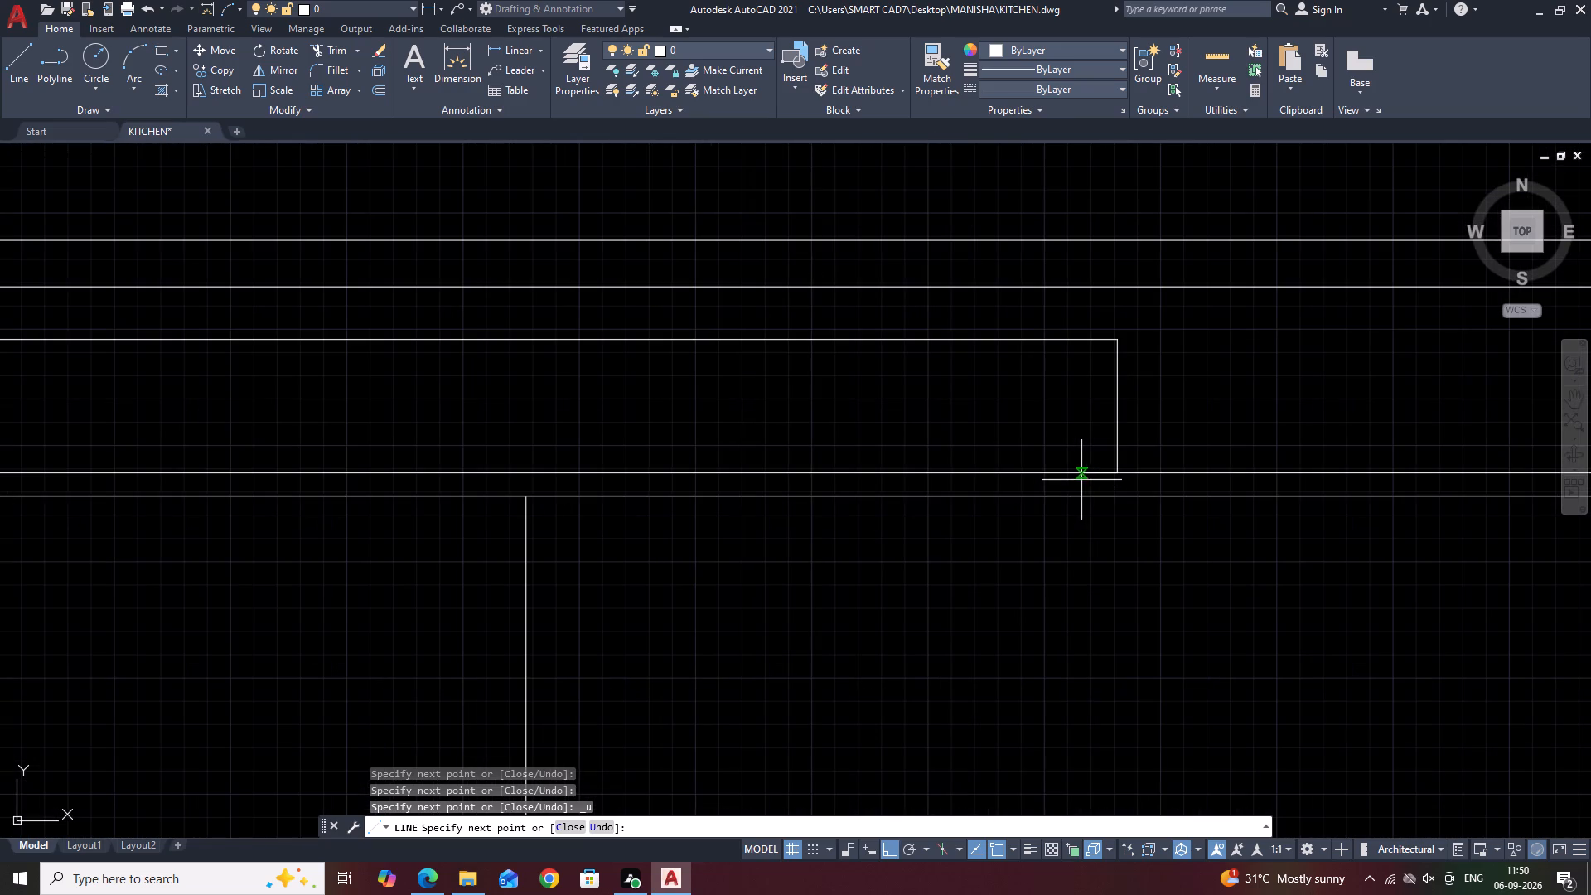
click(1080, 477)
click(1083, 341)
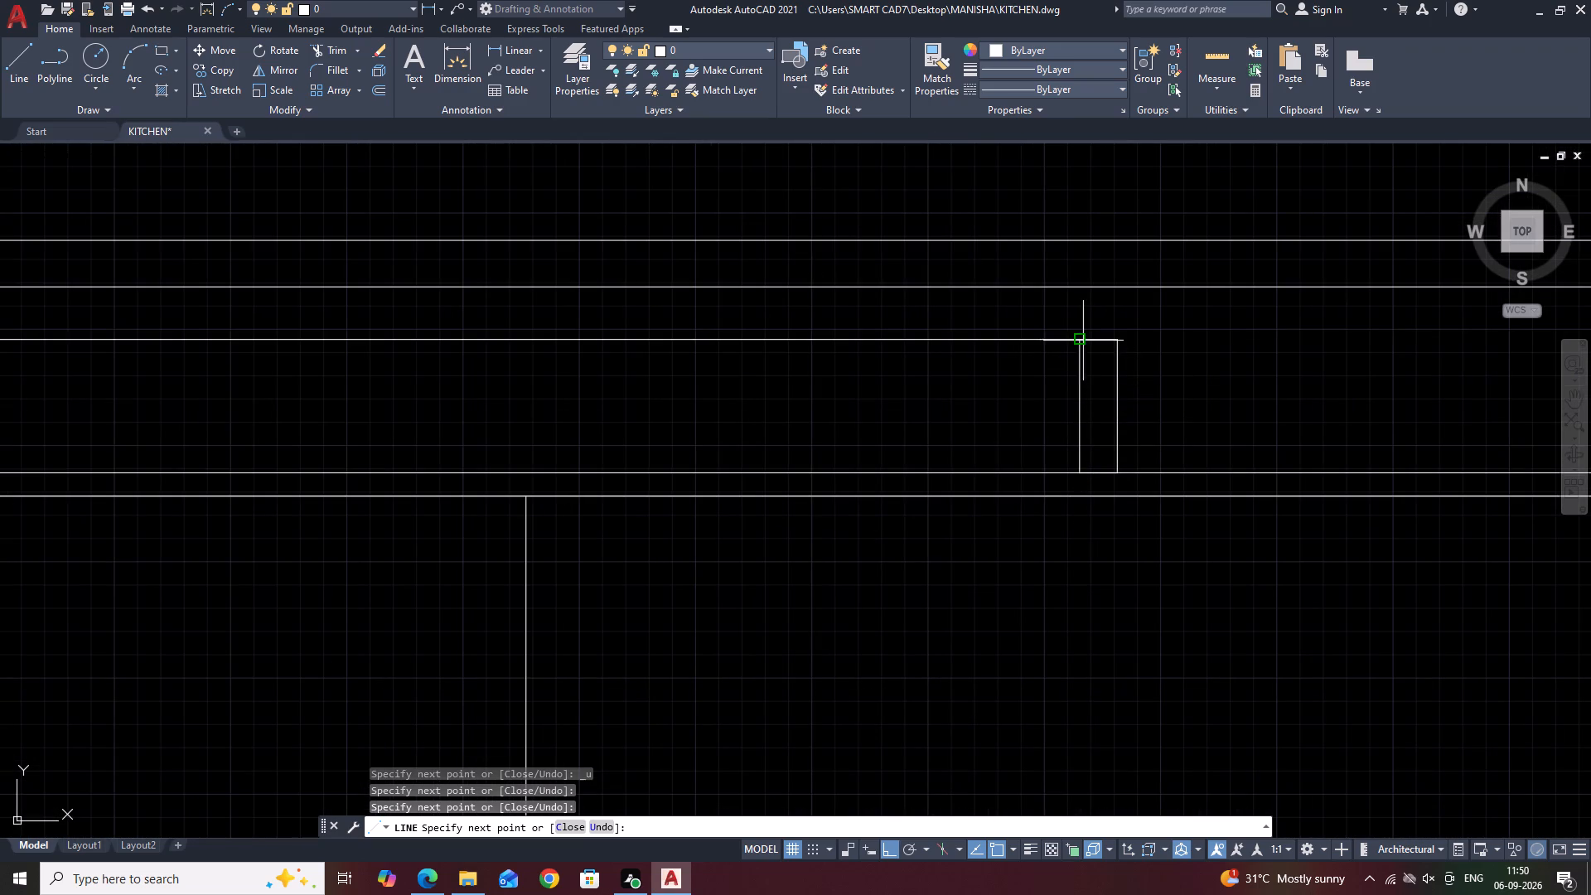
click(1078, 370)
scroll(894, 370, down, 3)
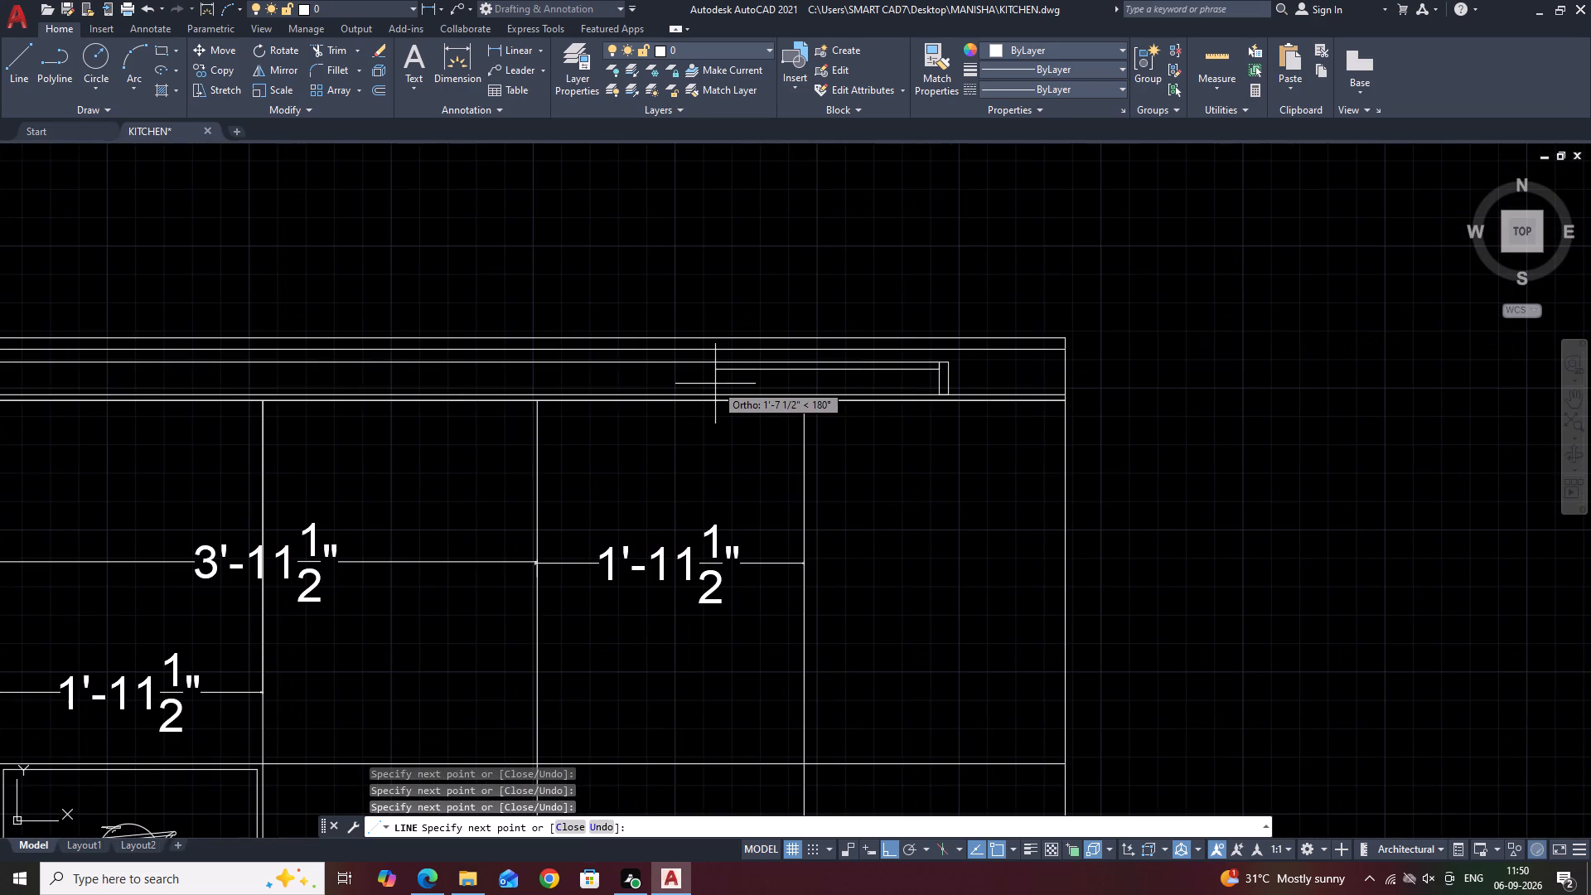
key(ctrl+z)
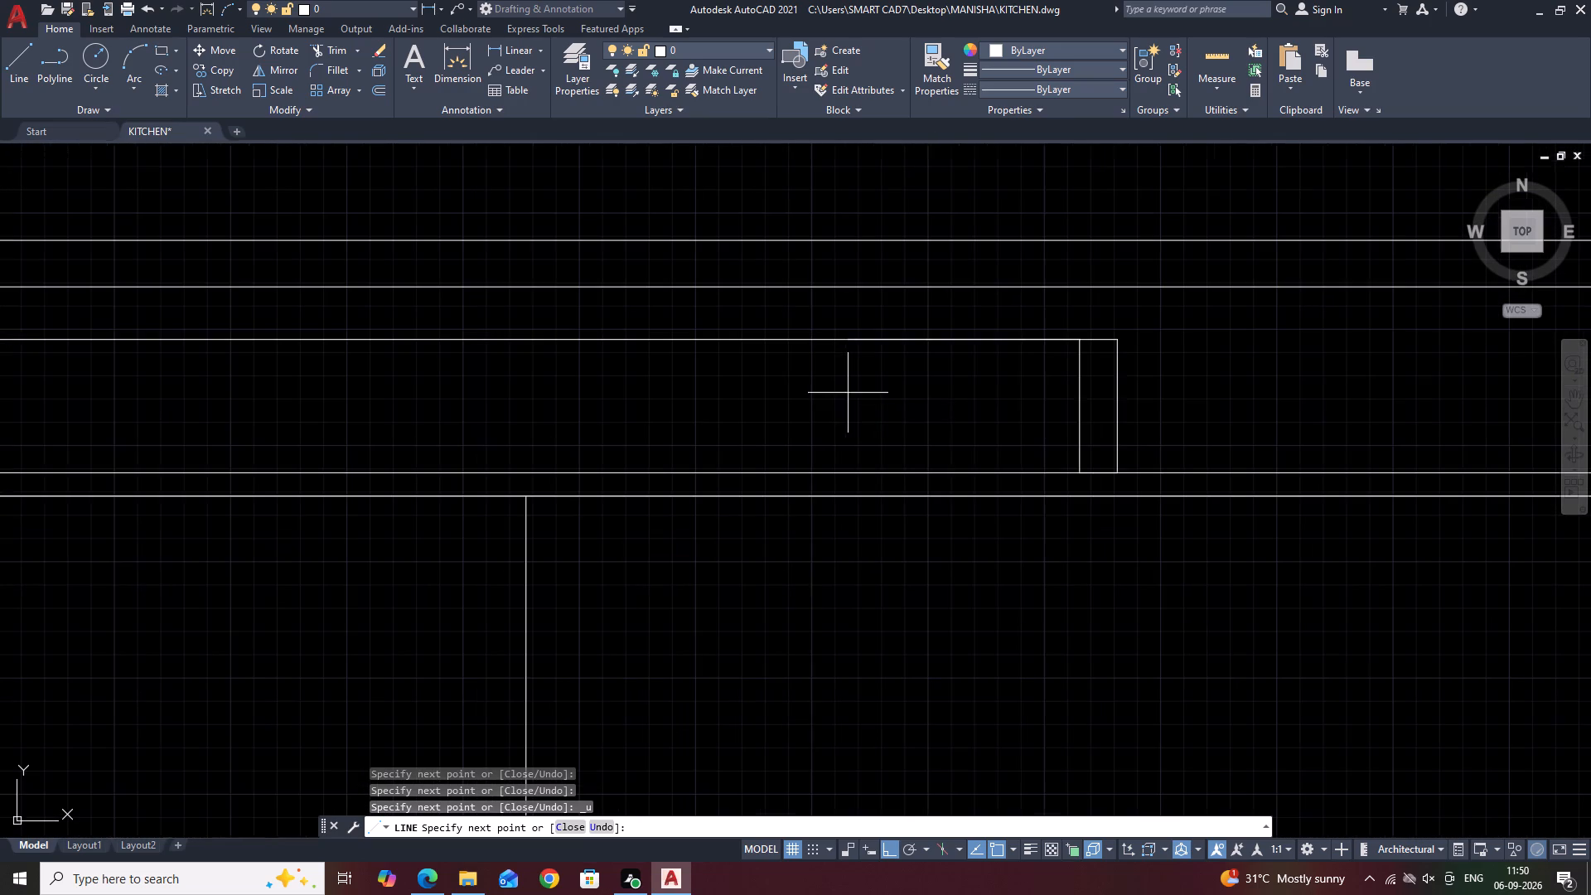
key(ctrl+z)
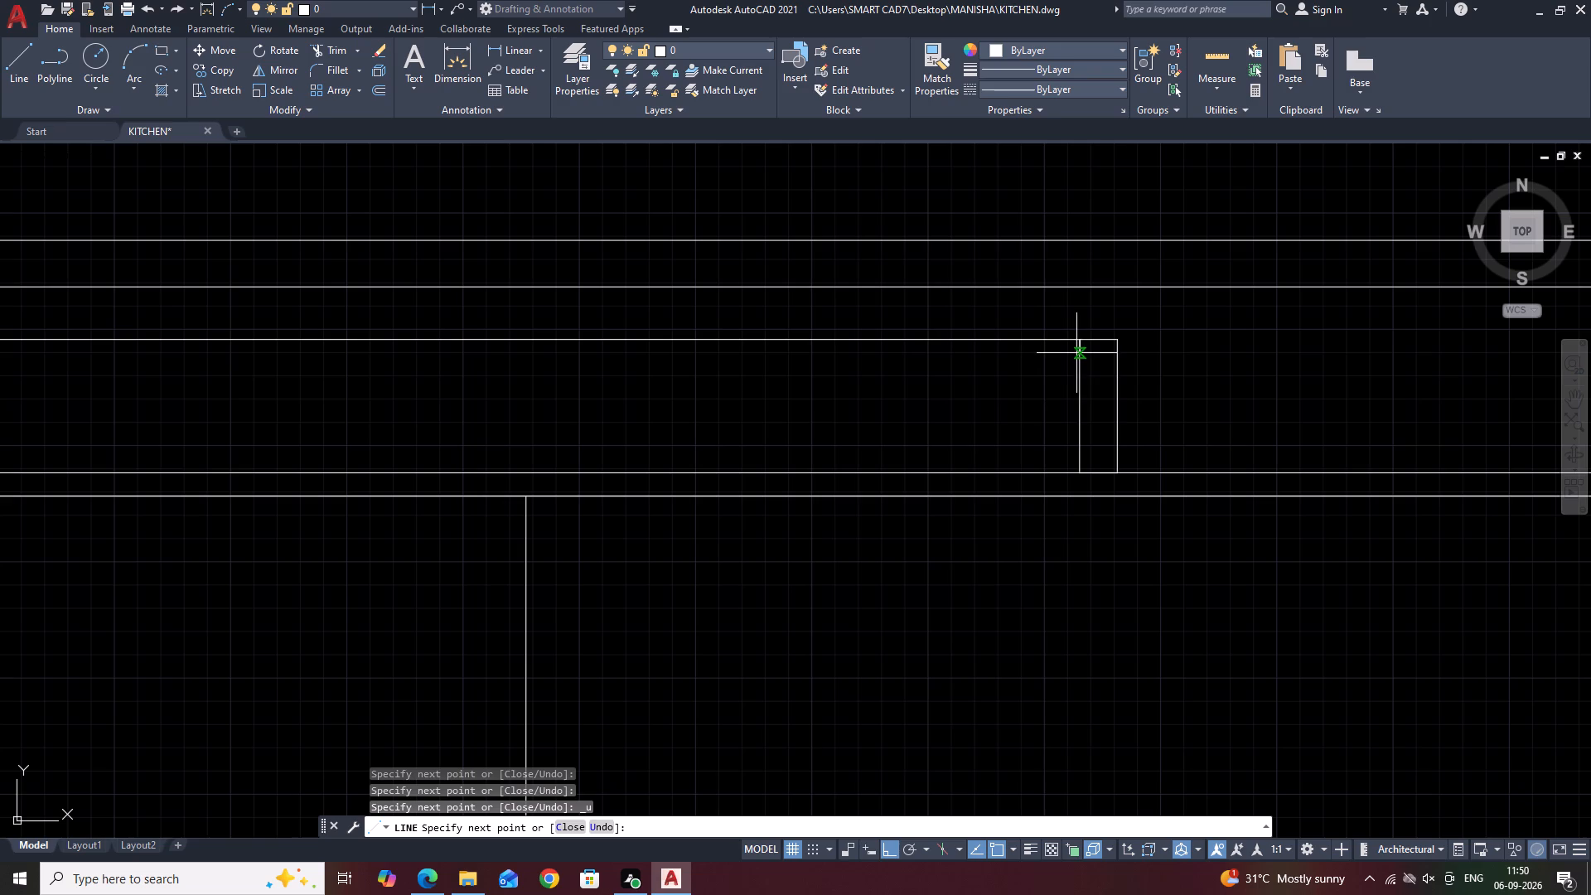
click(1085, 339)
key(Escape)
scroll(1057, 430, down, 3)
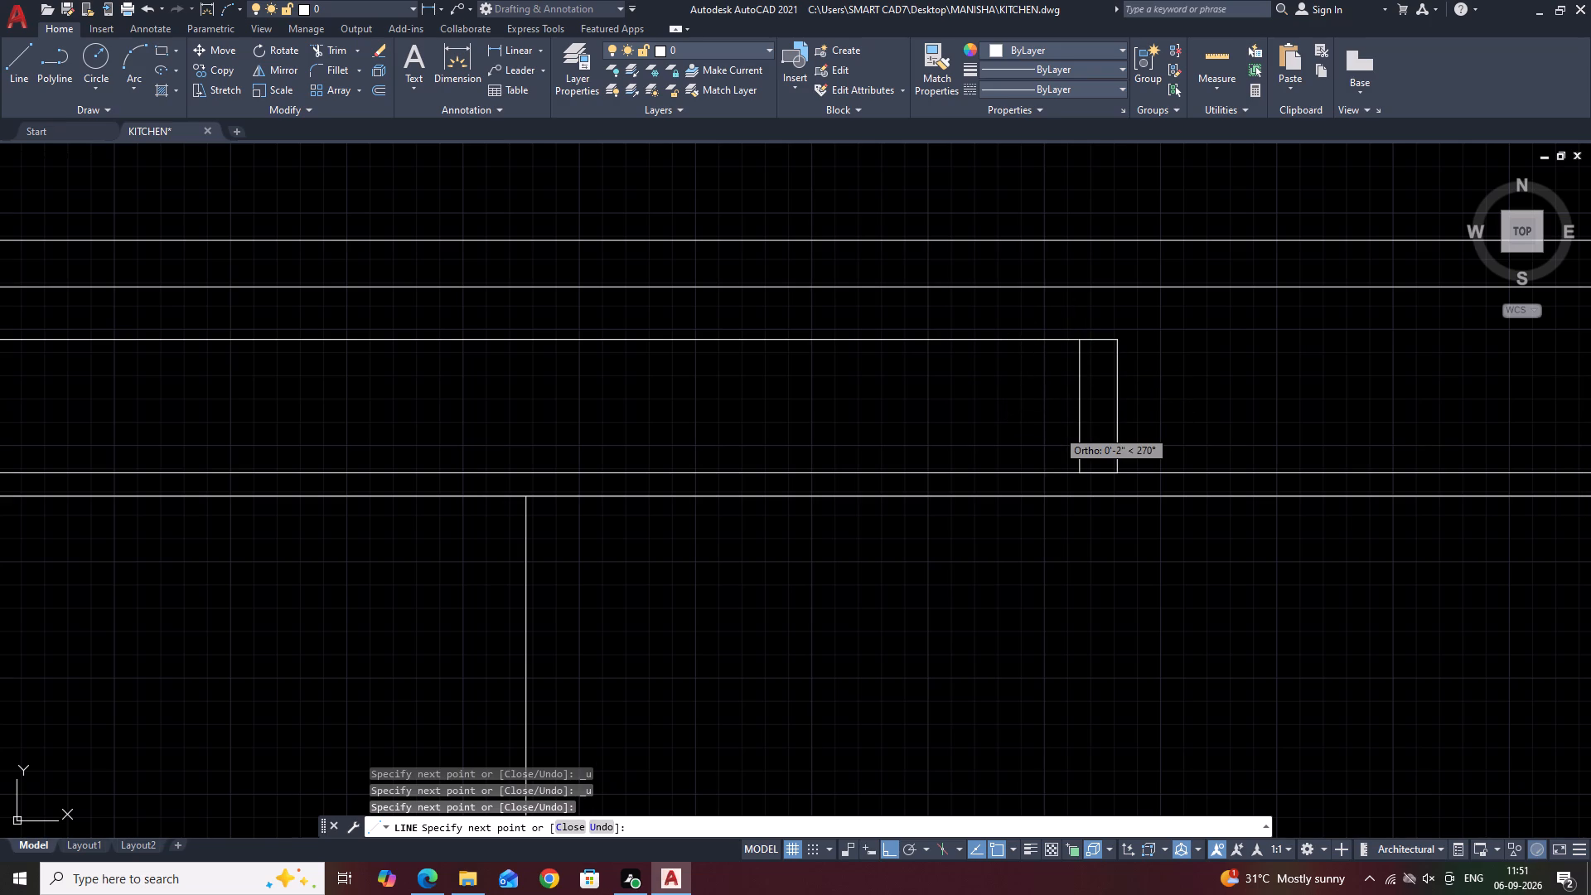
middle_drag(885, 415, 1171, 423)
scroll(1207, 411, down, 1)
key(Escape)
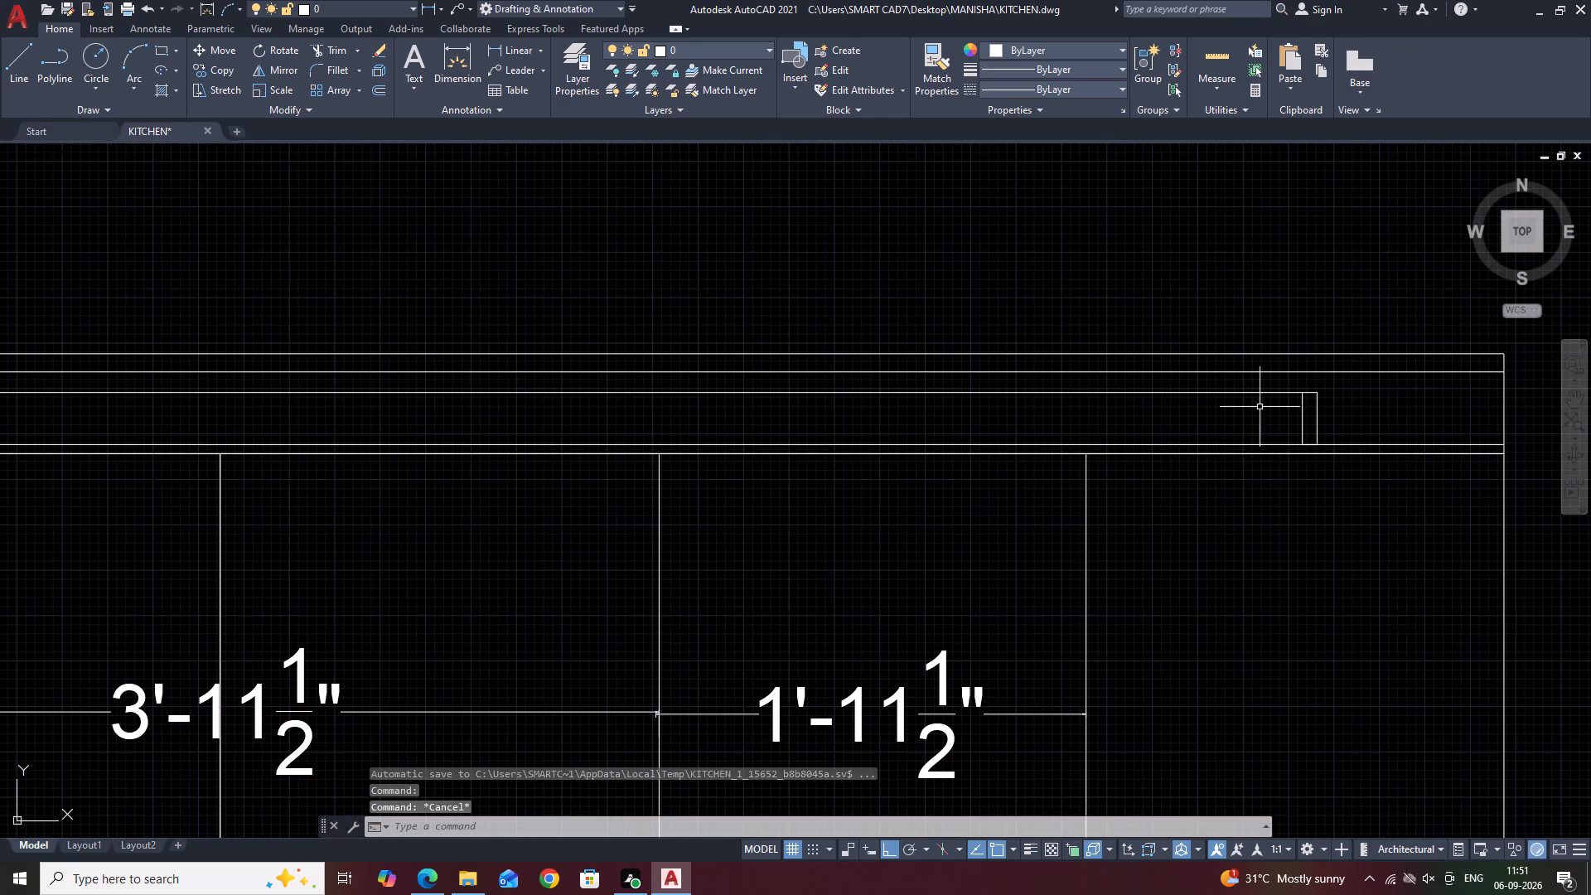
Mirror the inner vertical line to the band's left end about a vertical axis through the tall shelf unit's left edge, keeping the original.
scroll(1258, 407, up, 1)
click(1330, 417)
click(1317, 408)
middle_drag(1309, 444, 1324, 527)
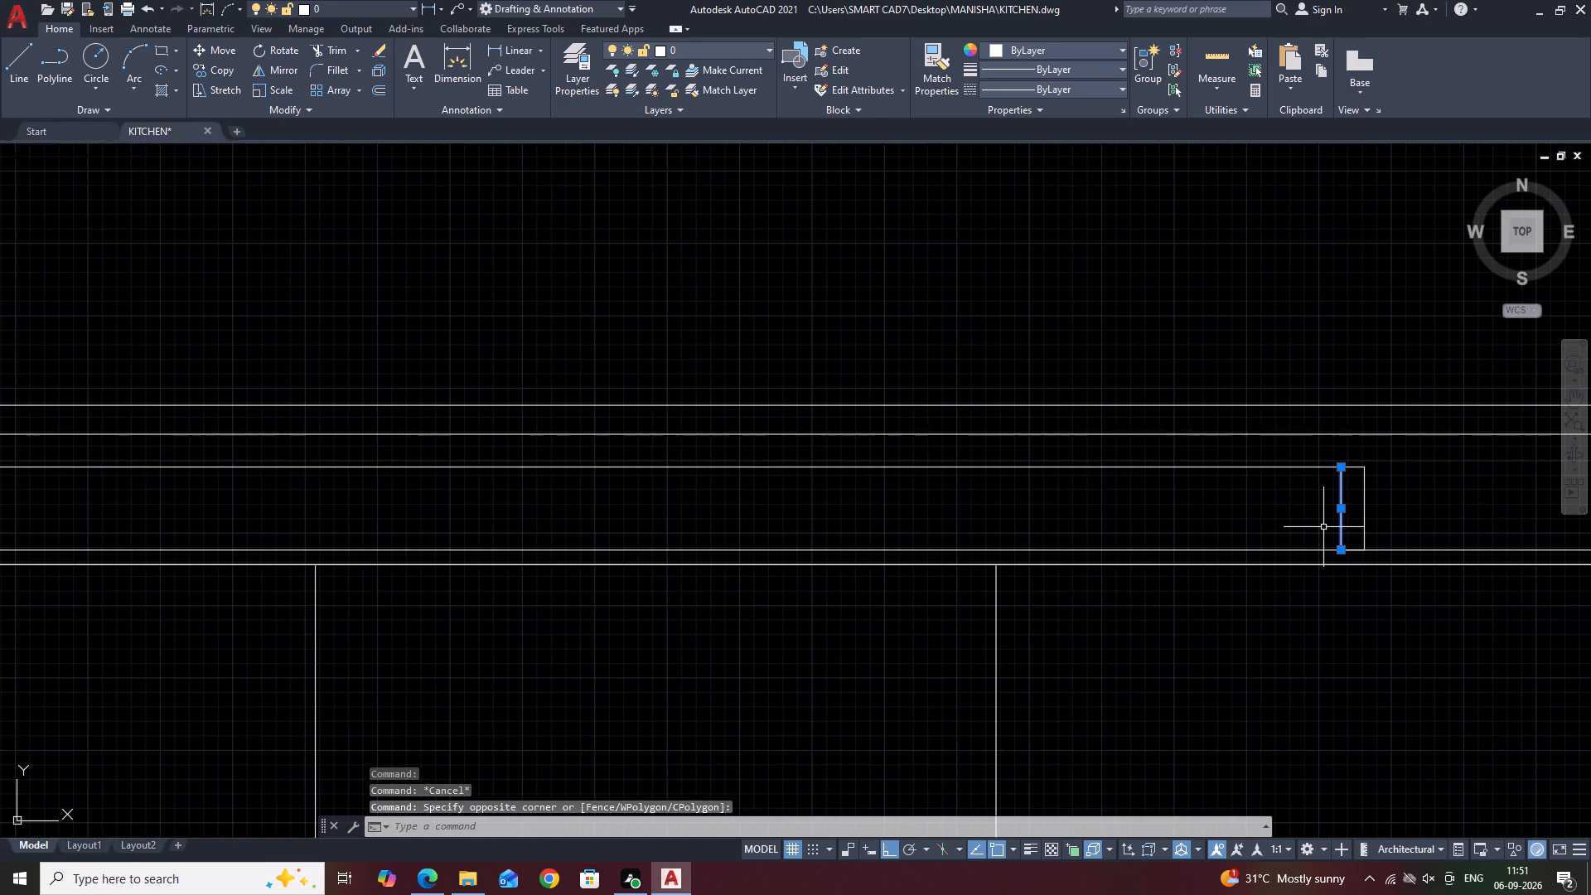
text(MI)
key(space)
scroll(1323, 522, down, 3)
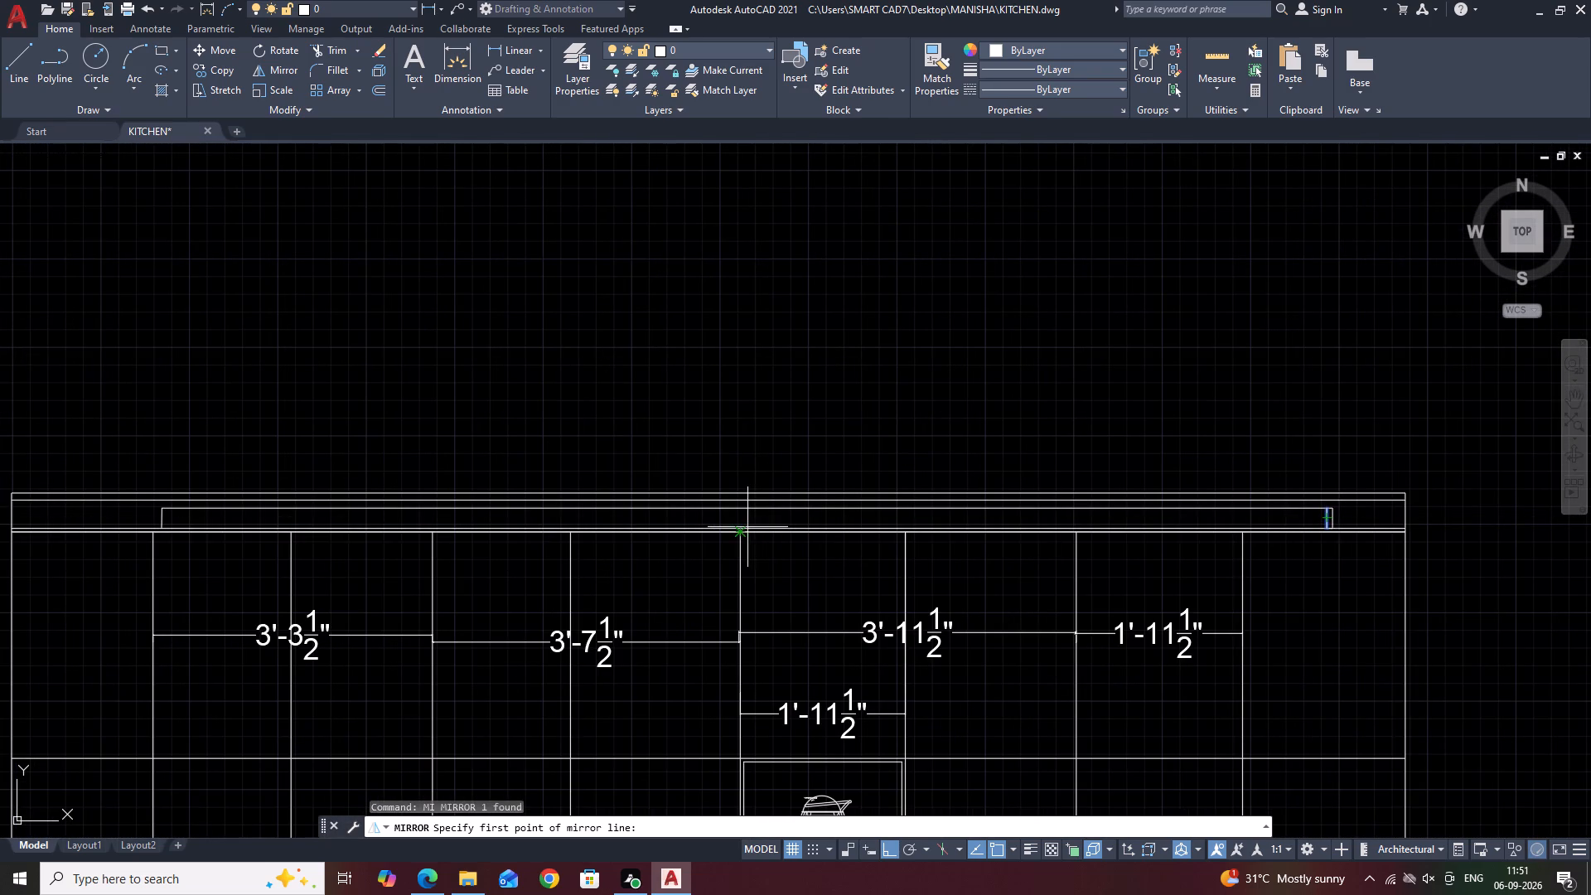
click(737, 528)
click(737, 364)
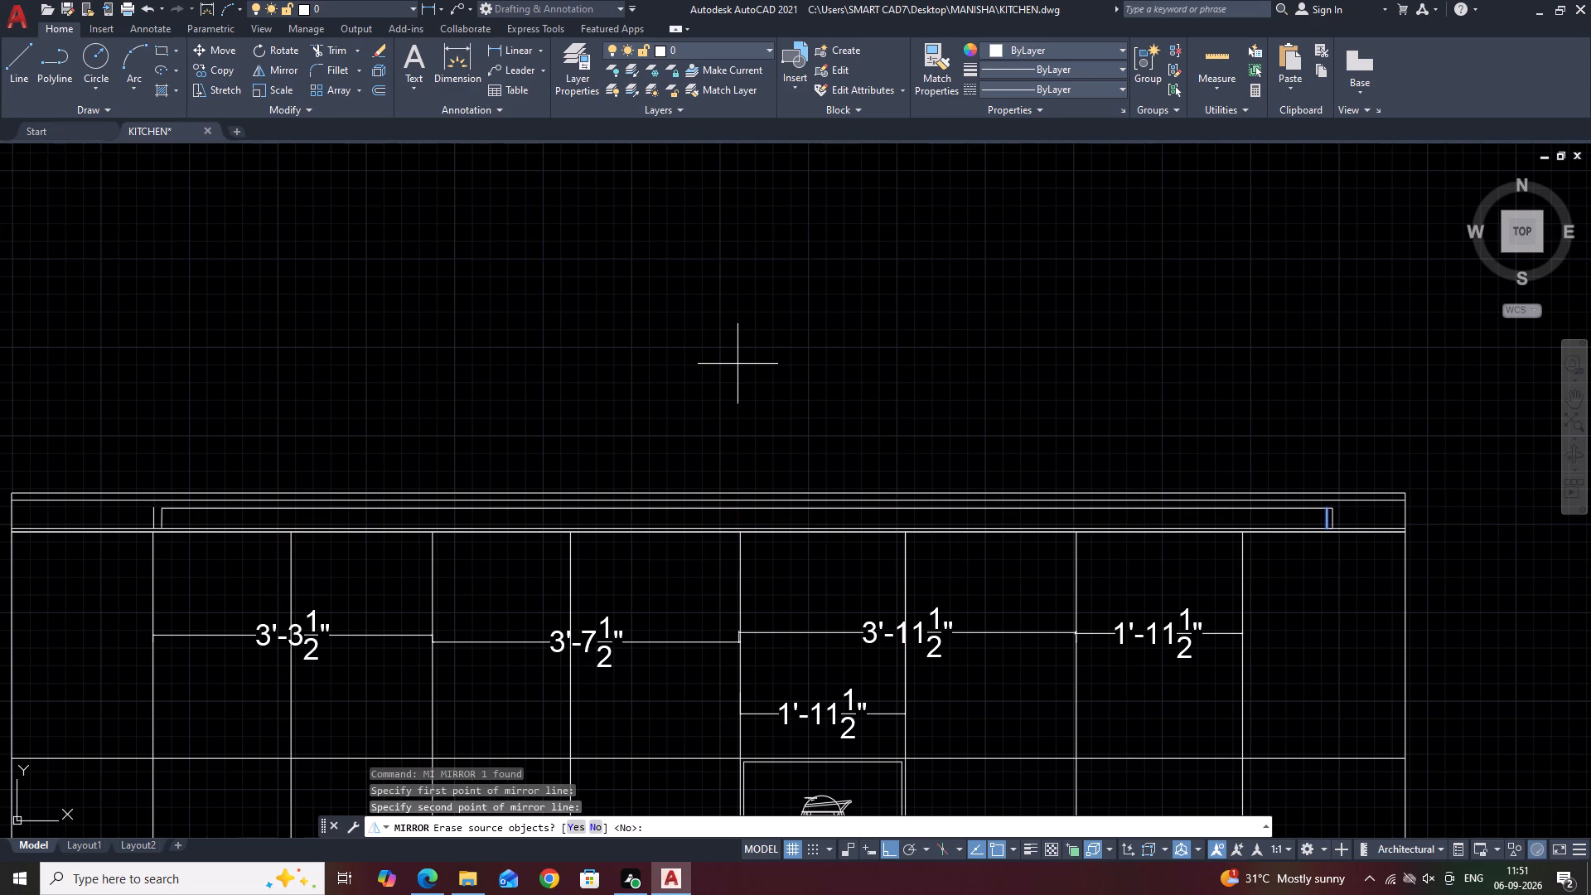
key(Return)
key(Escape)
Stretch the left end of the outline's top line to meet the top of the mirrored vertical line.
middle_drag(665, 380, 1197, 244)
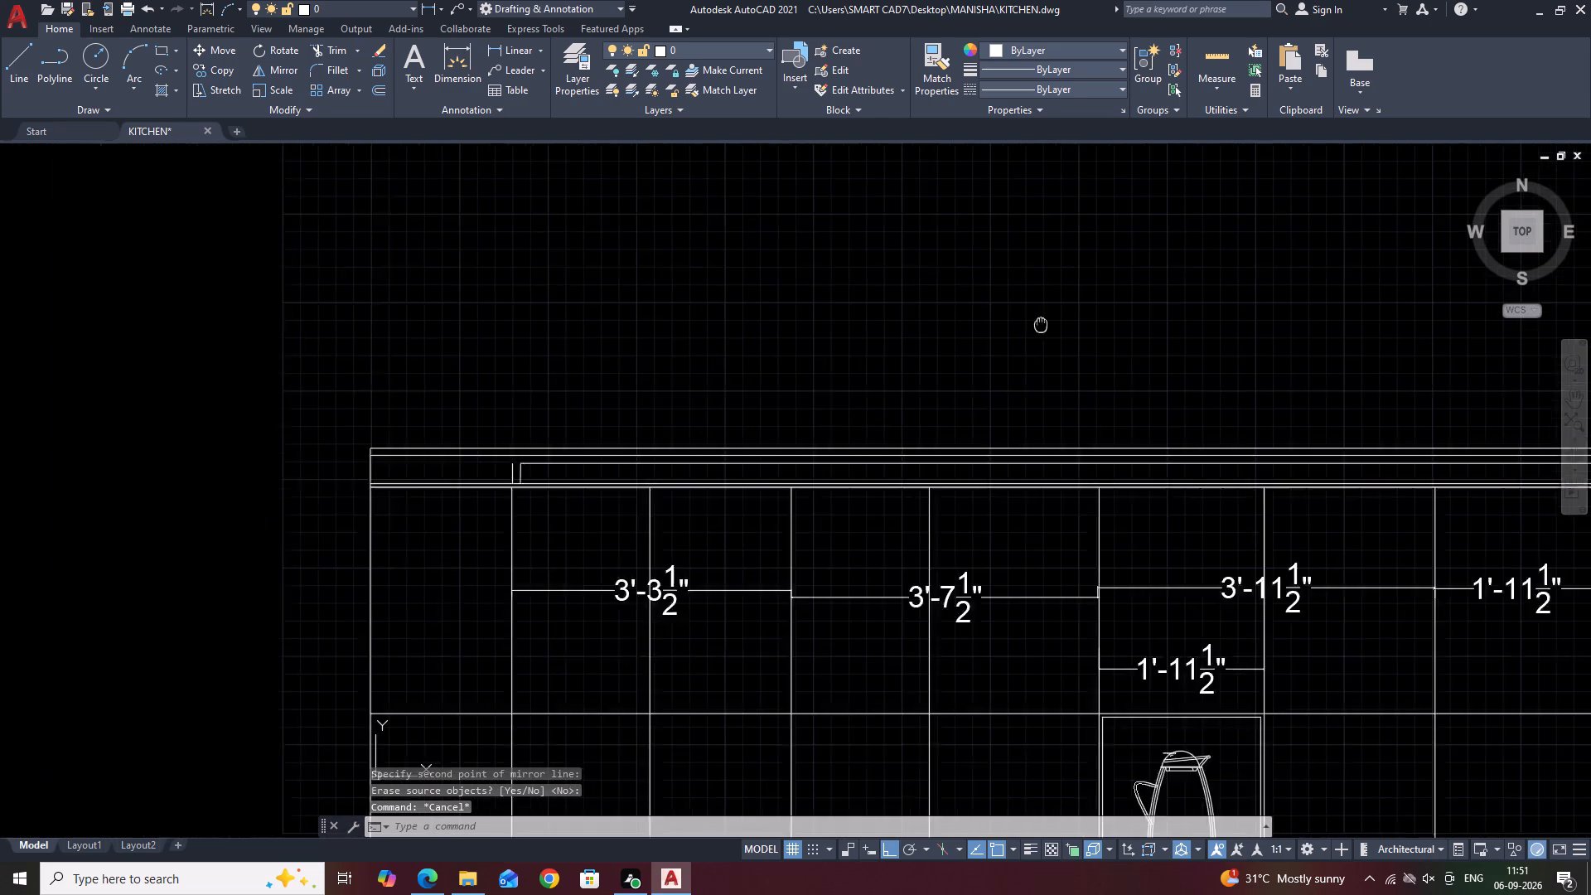
scroll(670, 368, up, 4)
click(817, 335)
click(798, 394)
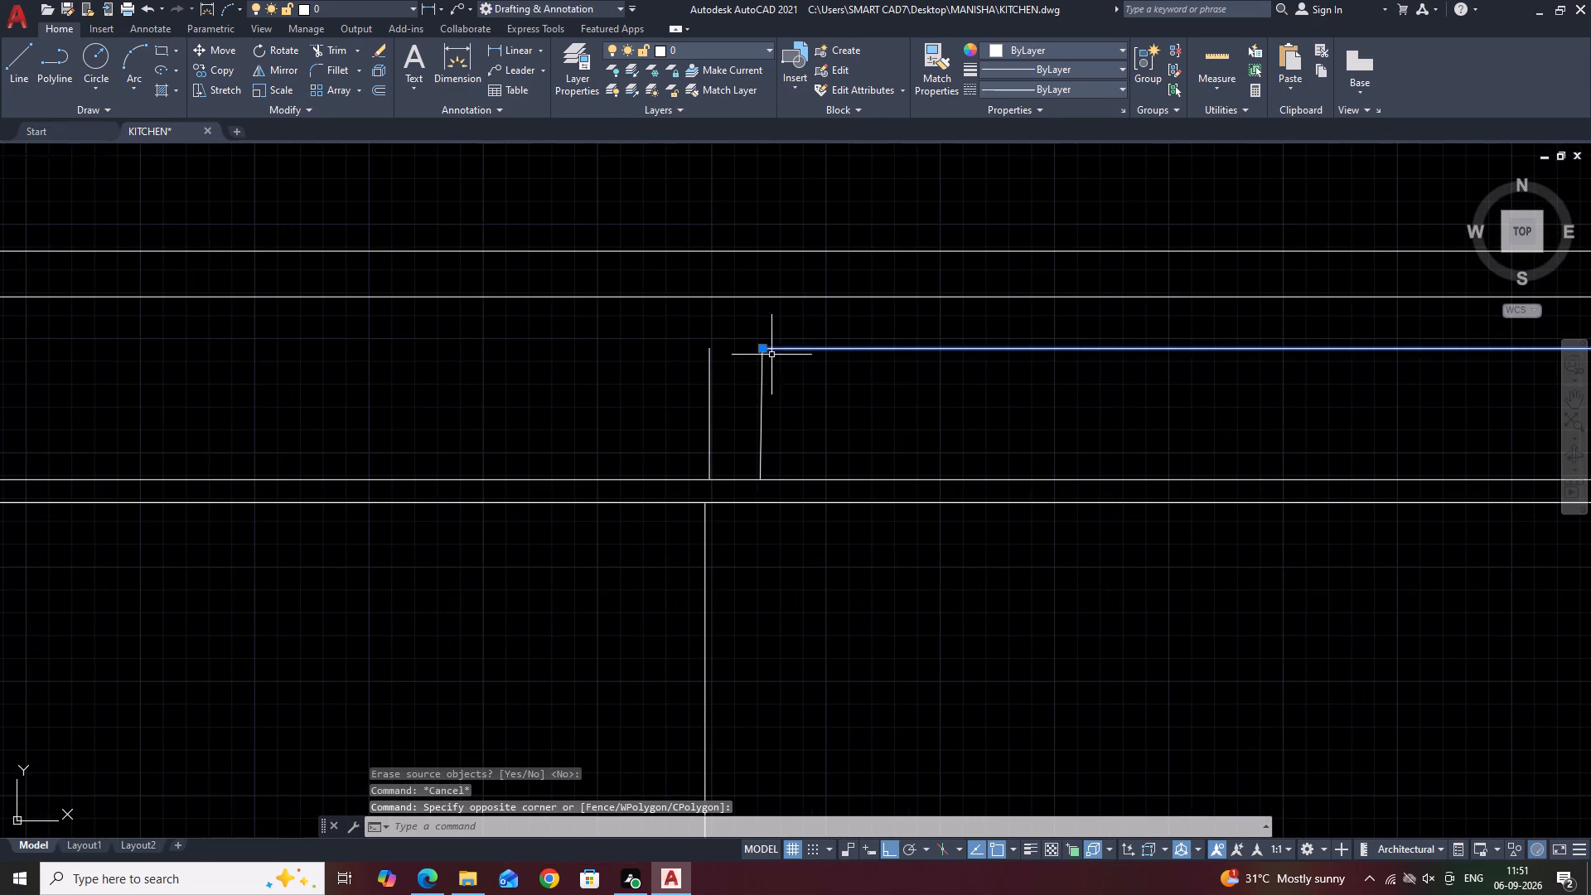
click(764, 347)
click(709, 344)
key(Escape)
Save the drawing as KITCHEN in the MANISHA folder in AutoCAD 2018 format, replacing the existing file.
scroll(683, 341, down, 3)
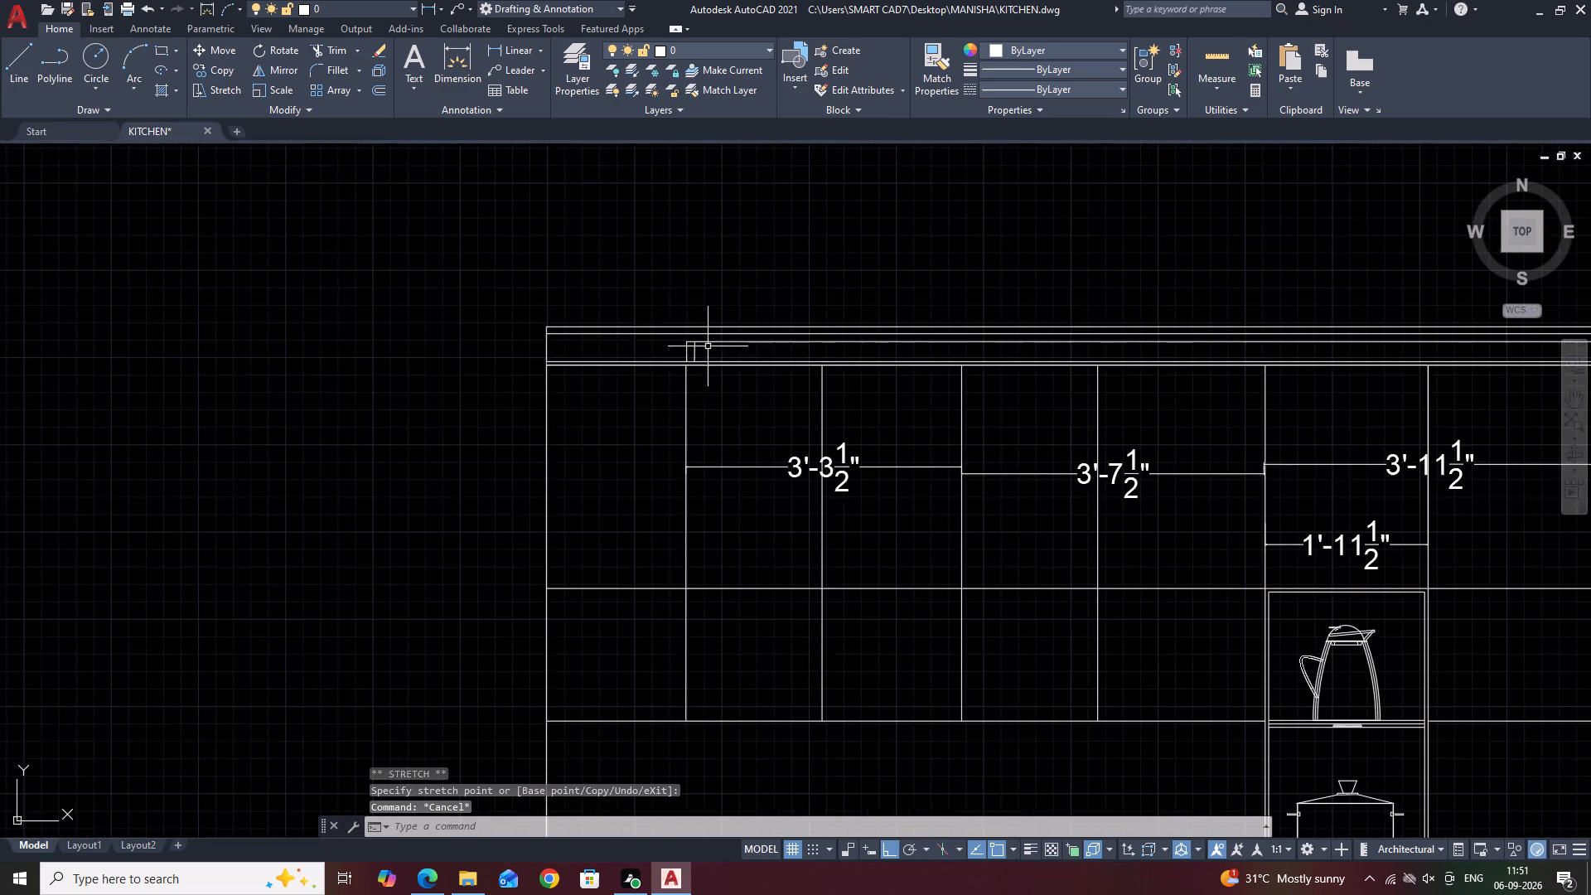
scroll(712, 346, down, 3)
middle_drag(986, 281, 1003, 353)
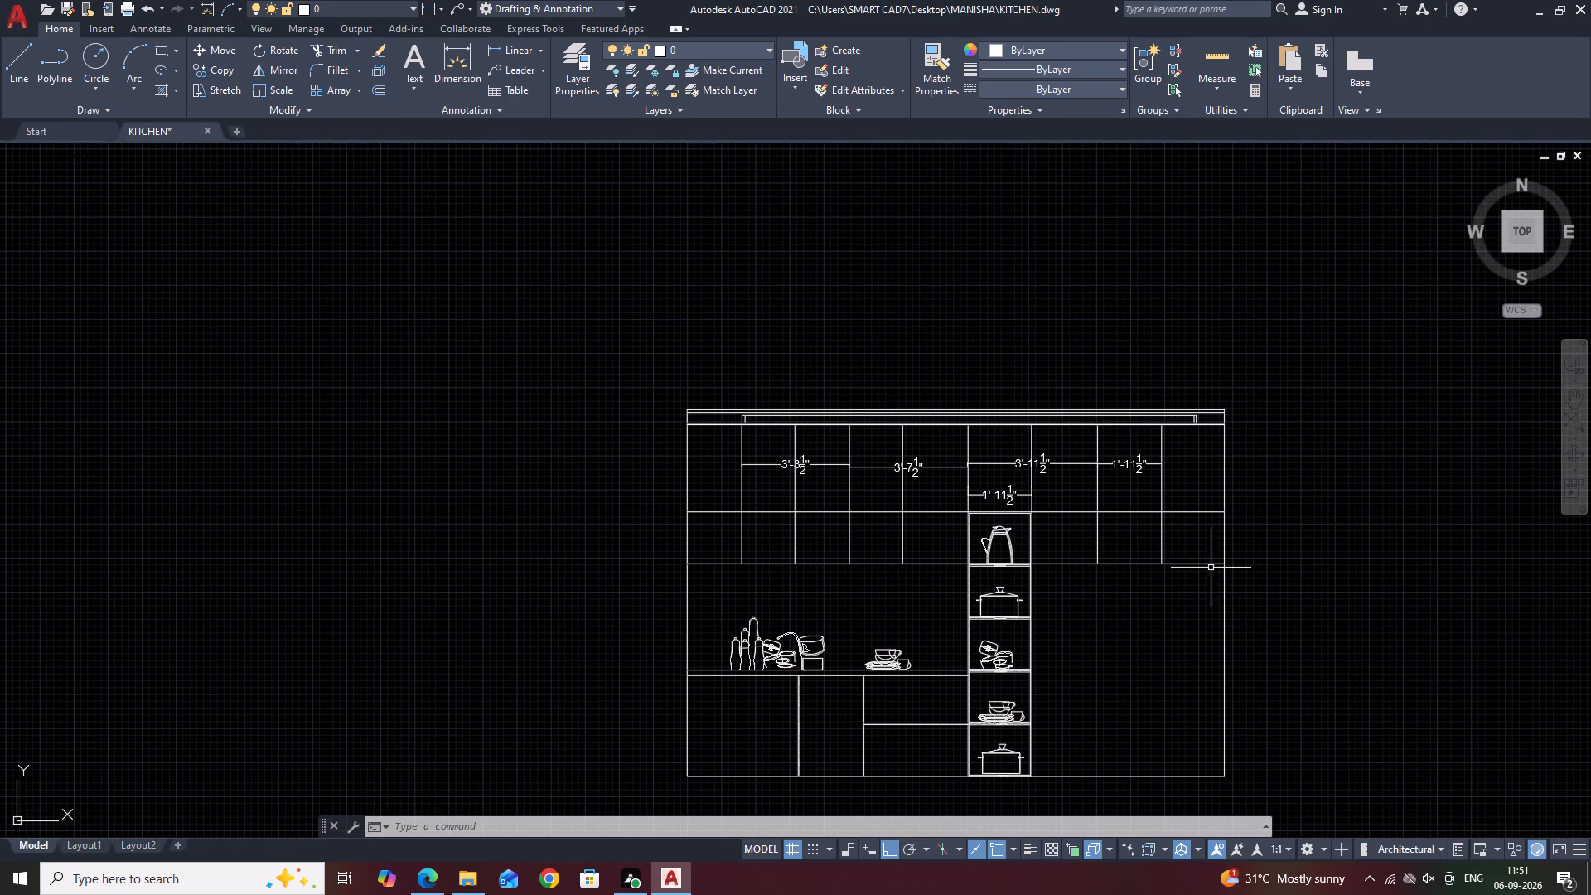
middle_drag(1296, 663, 1245, 595)
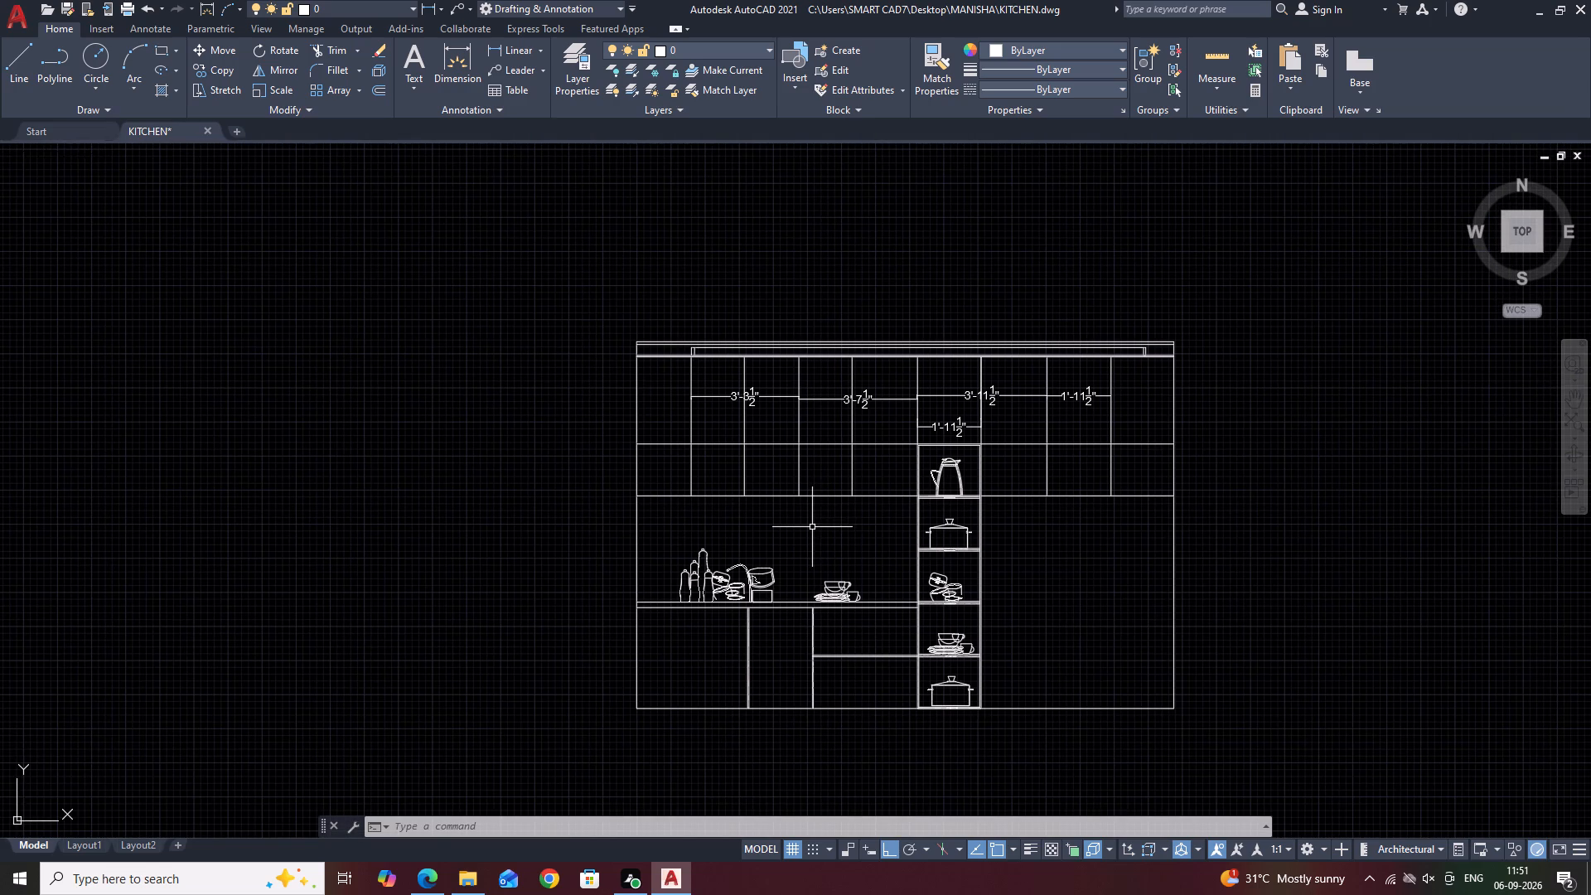
scroll(742, 618, up, 3)
scroll(733, 607, down, 3)
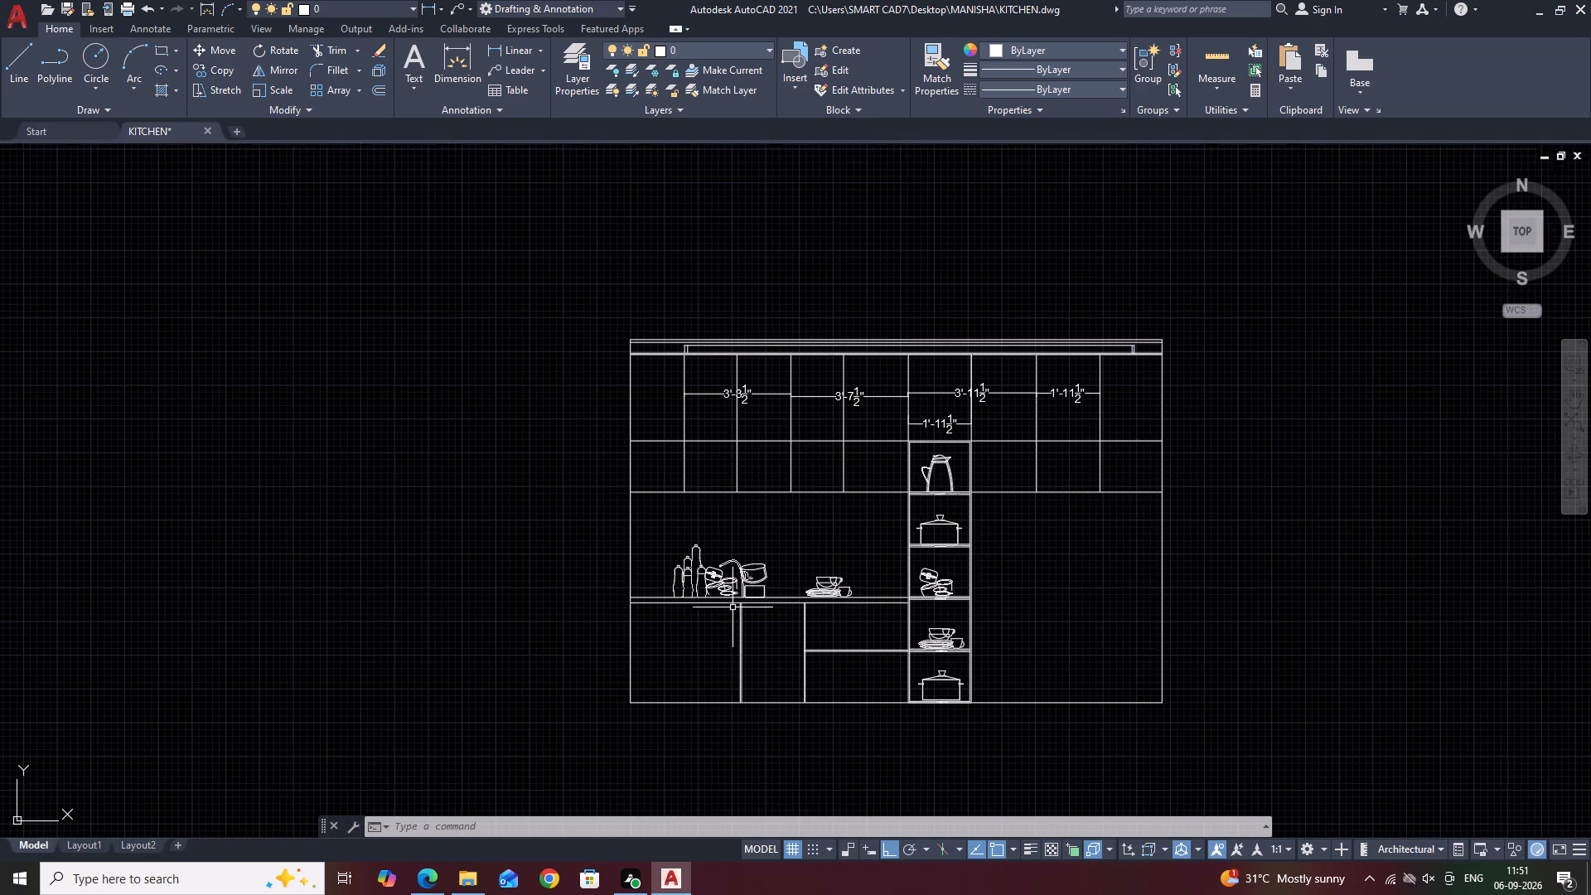
middle_drag(1129, 494, 968, 470)
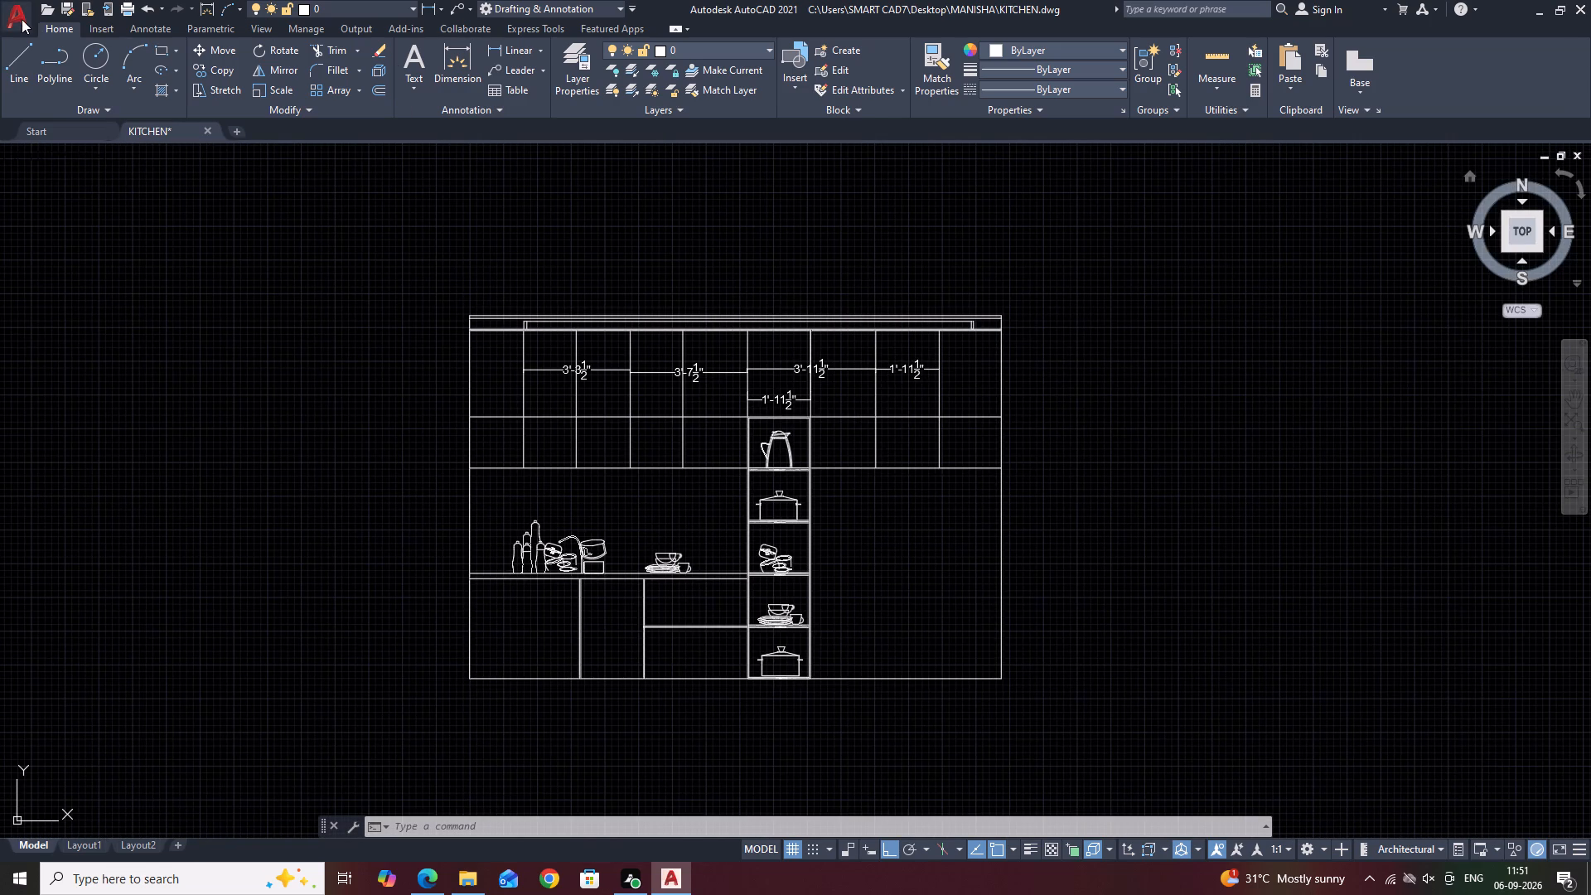
click(21, 18)
click(54, 214)
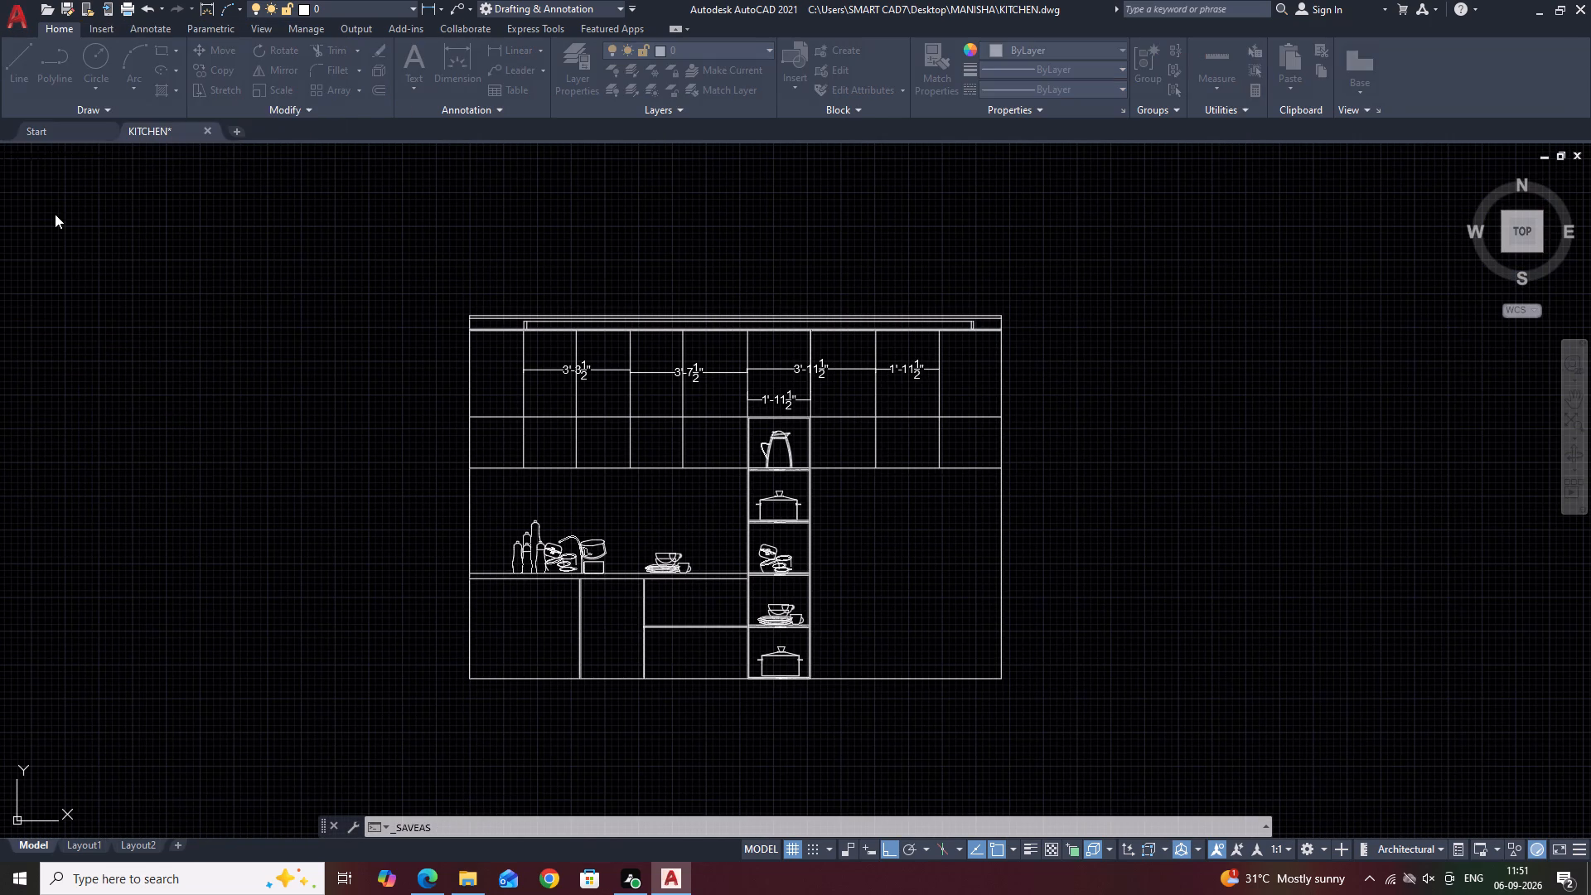
click(1002, 596)
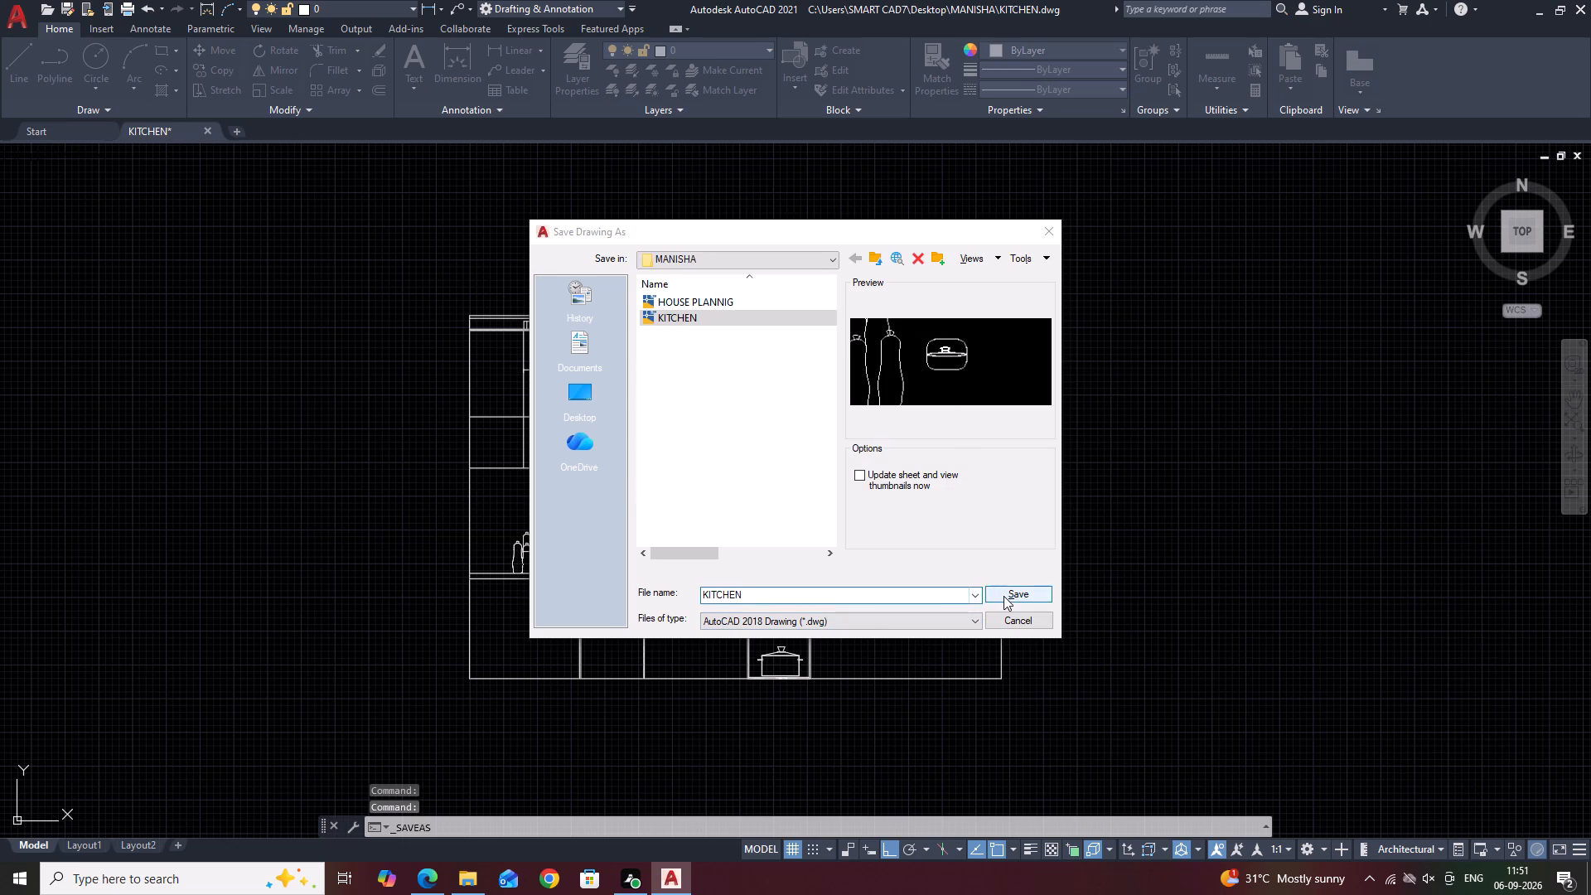
click(783, 479)
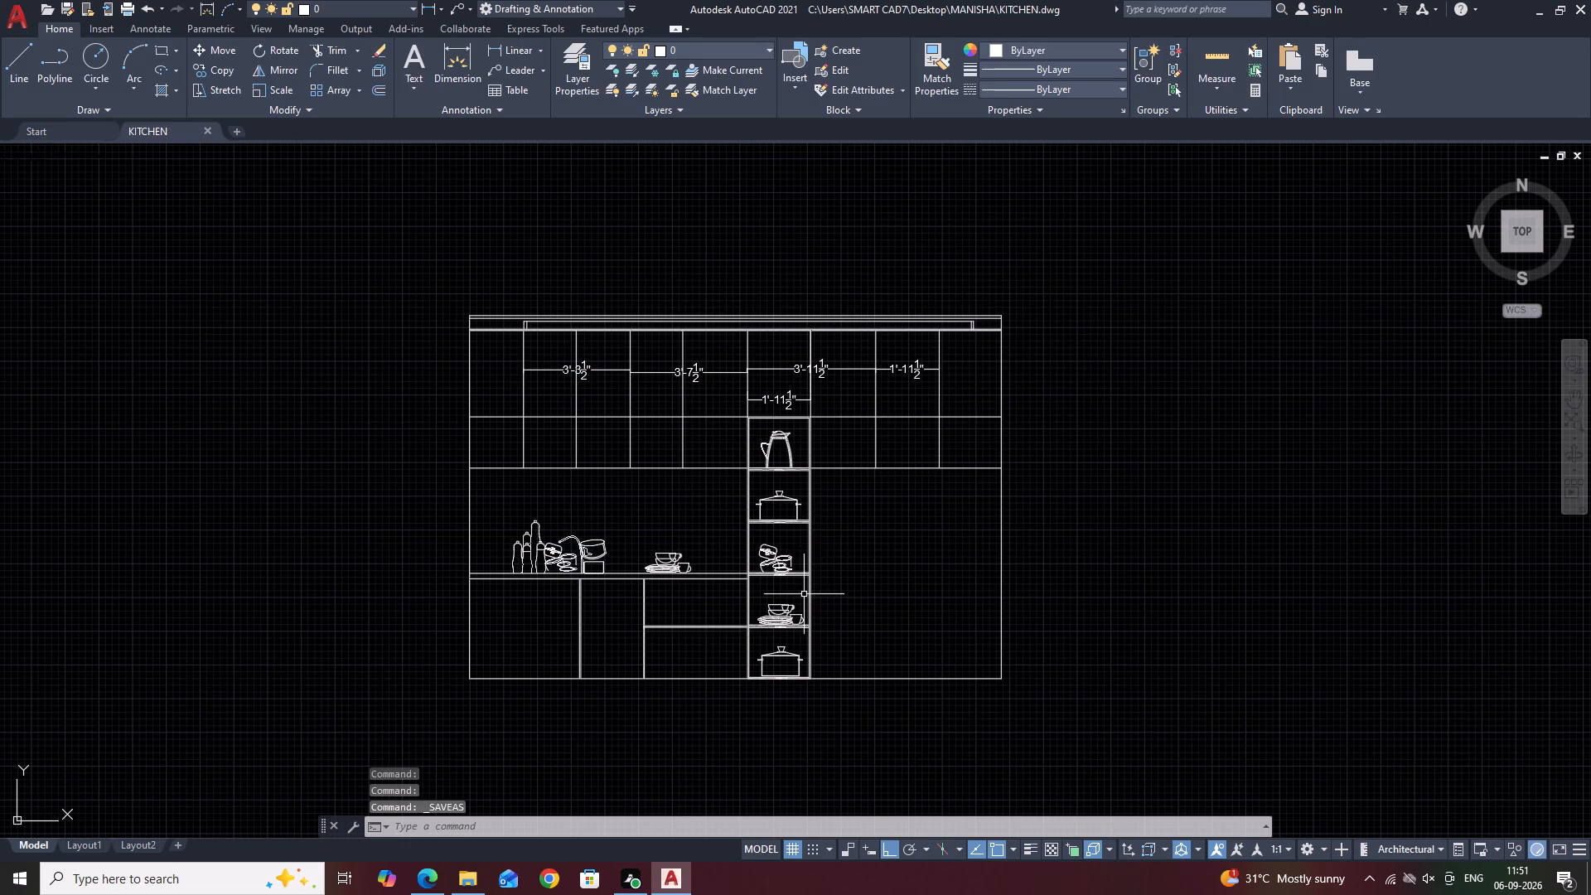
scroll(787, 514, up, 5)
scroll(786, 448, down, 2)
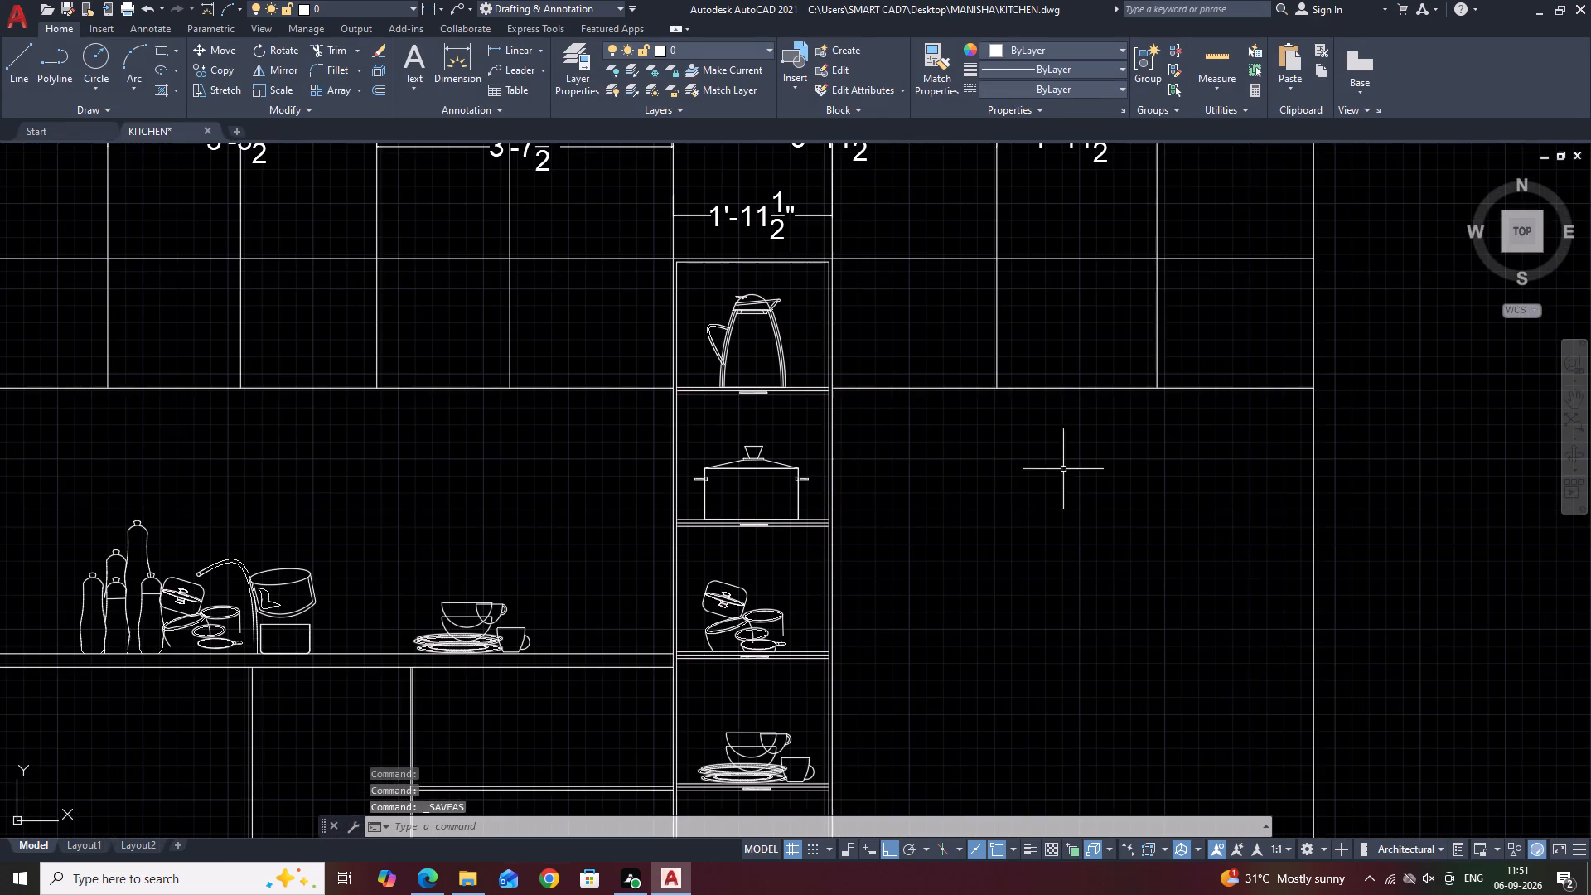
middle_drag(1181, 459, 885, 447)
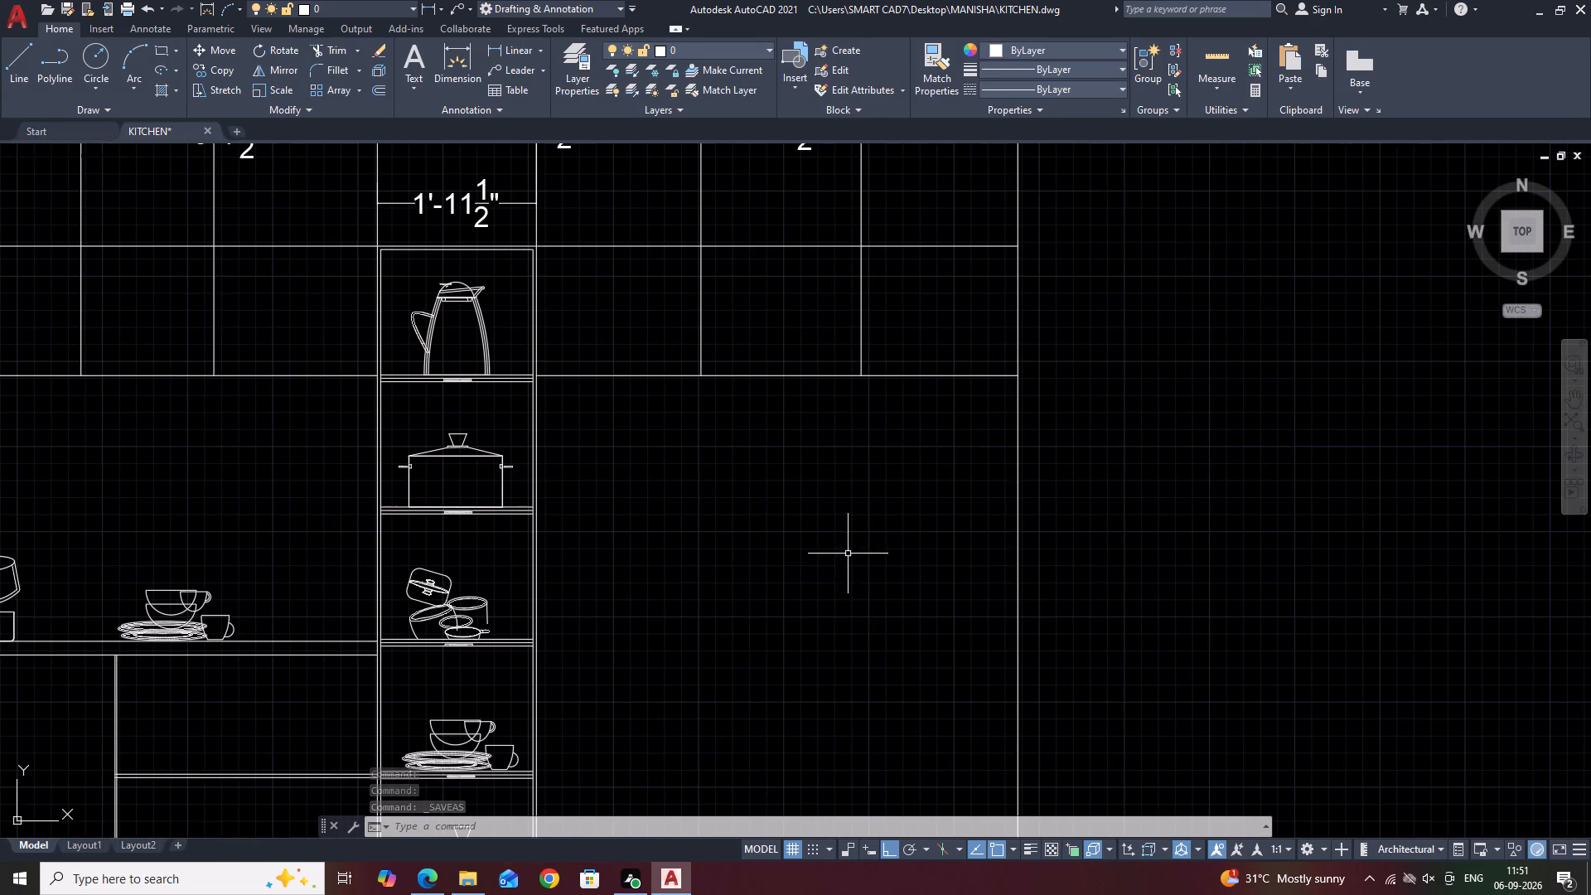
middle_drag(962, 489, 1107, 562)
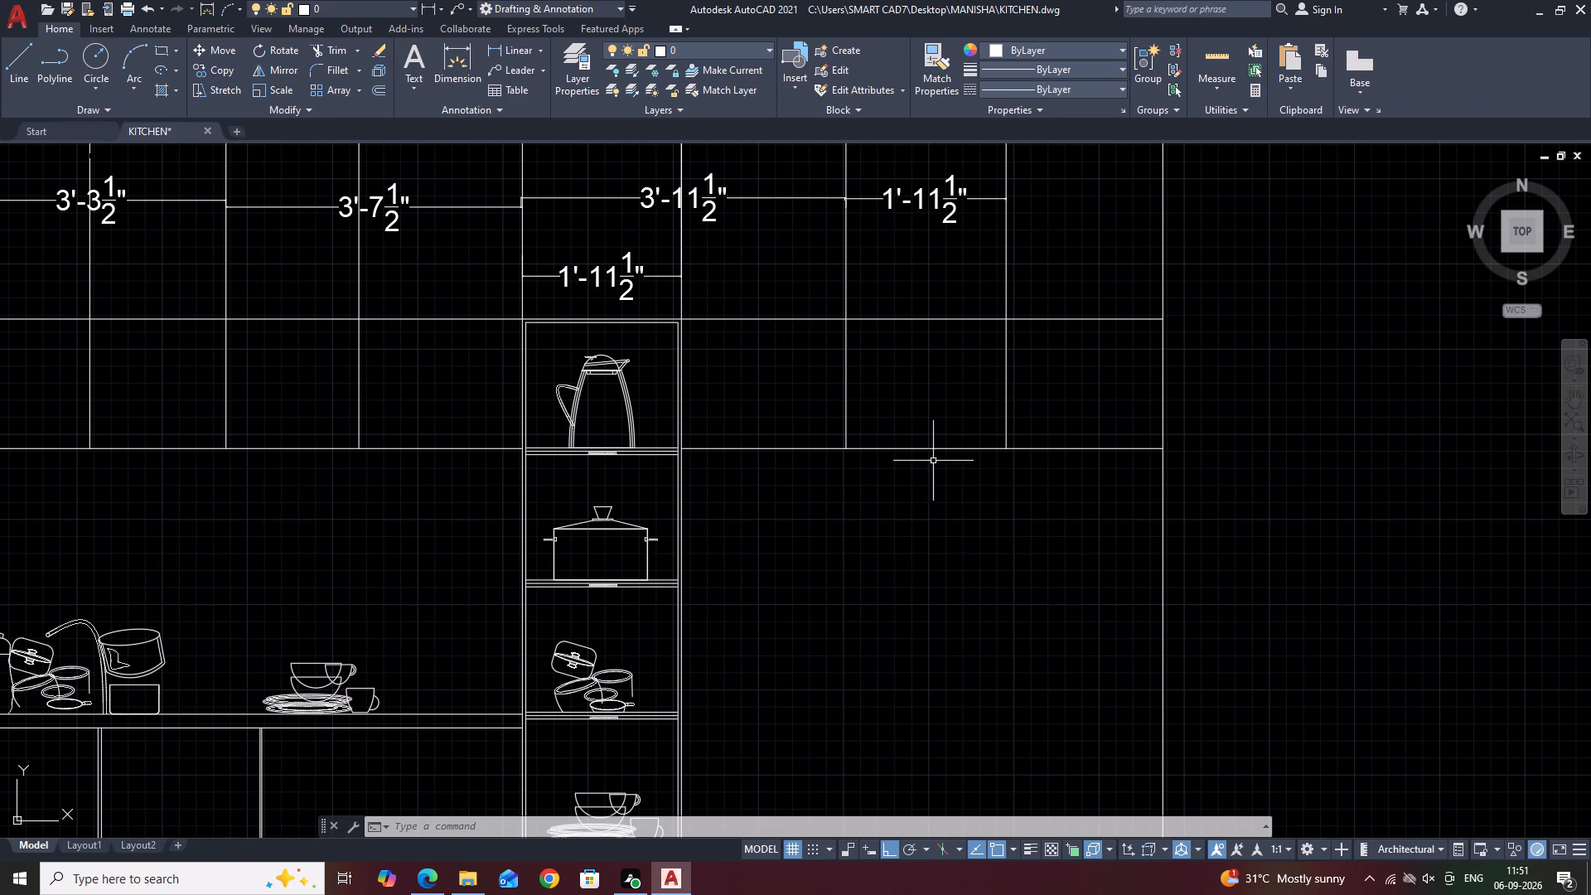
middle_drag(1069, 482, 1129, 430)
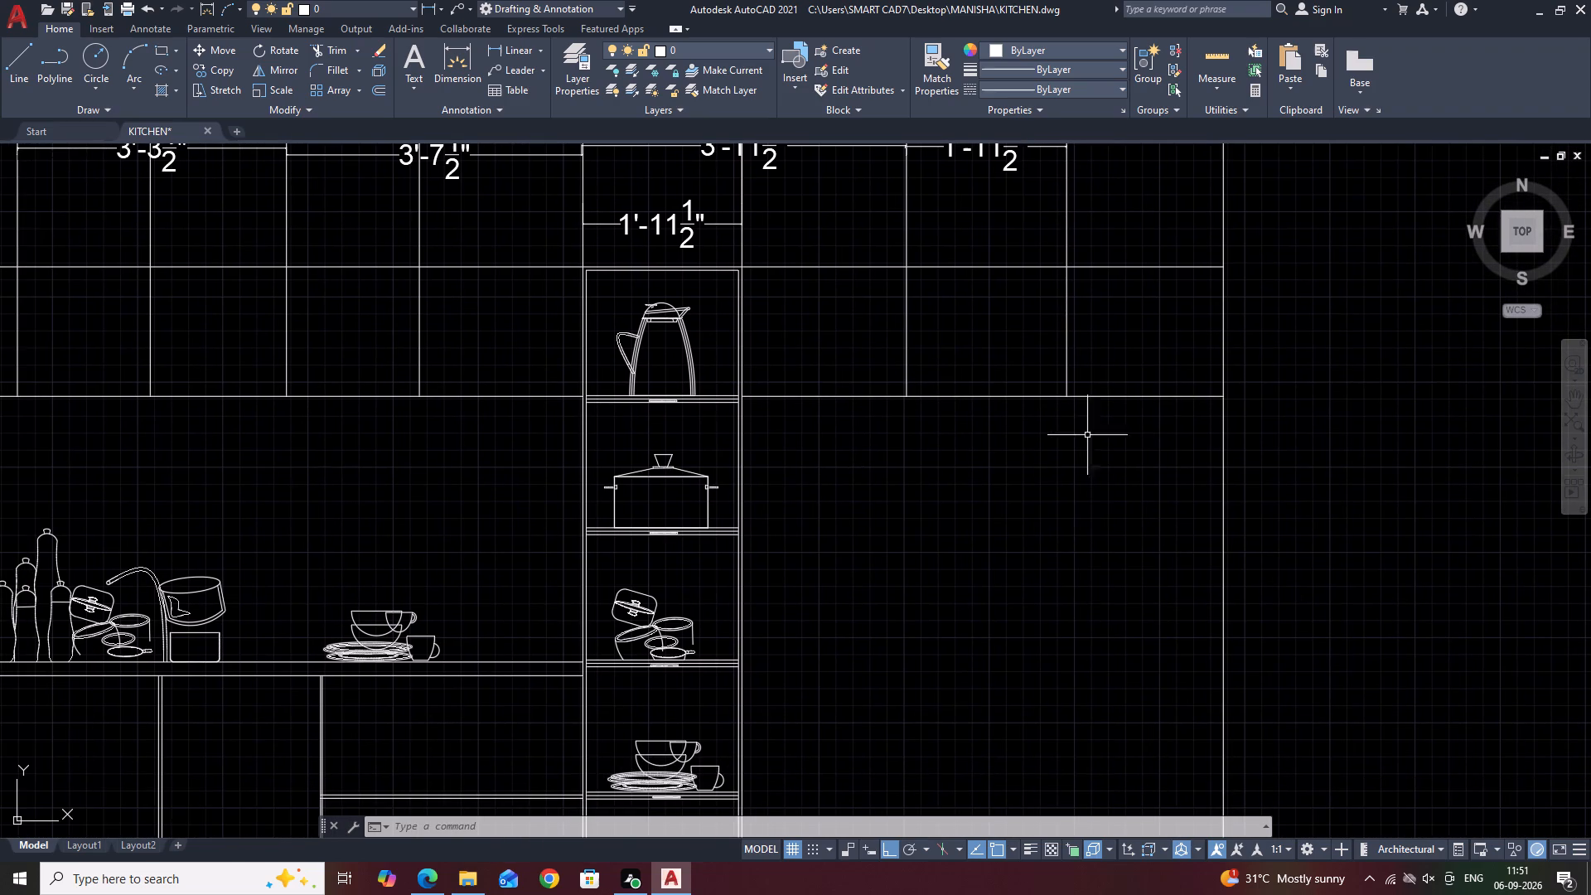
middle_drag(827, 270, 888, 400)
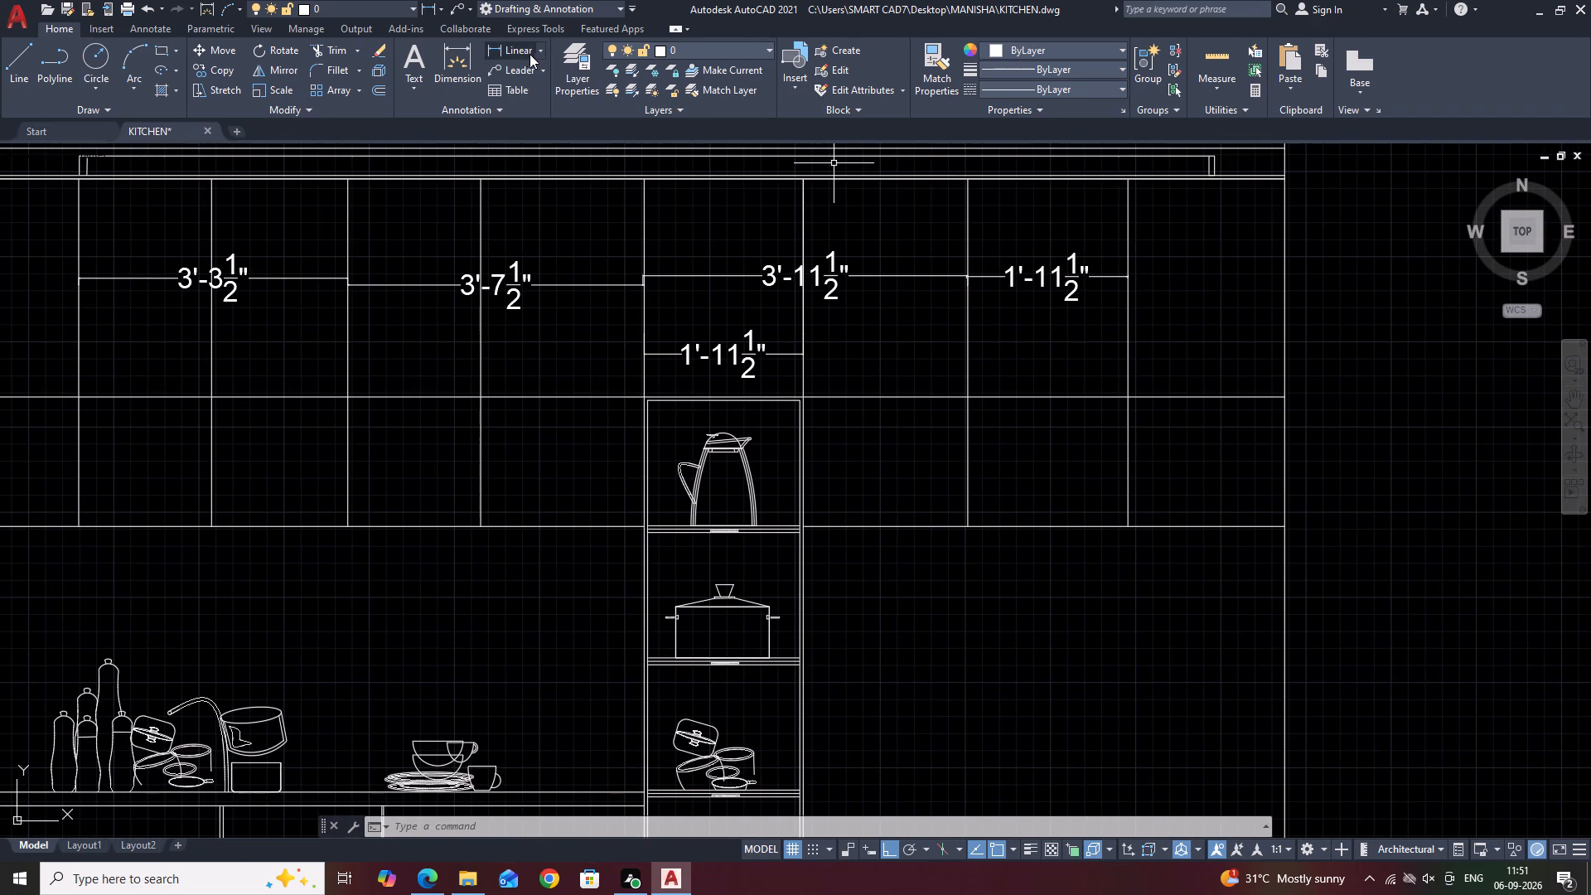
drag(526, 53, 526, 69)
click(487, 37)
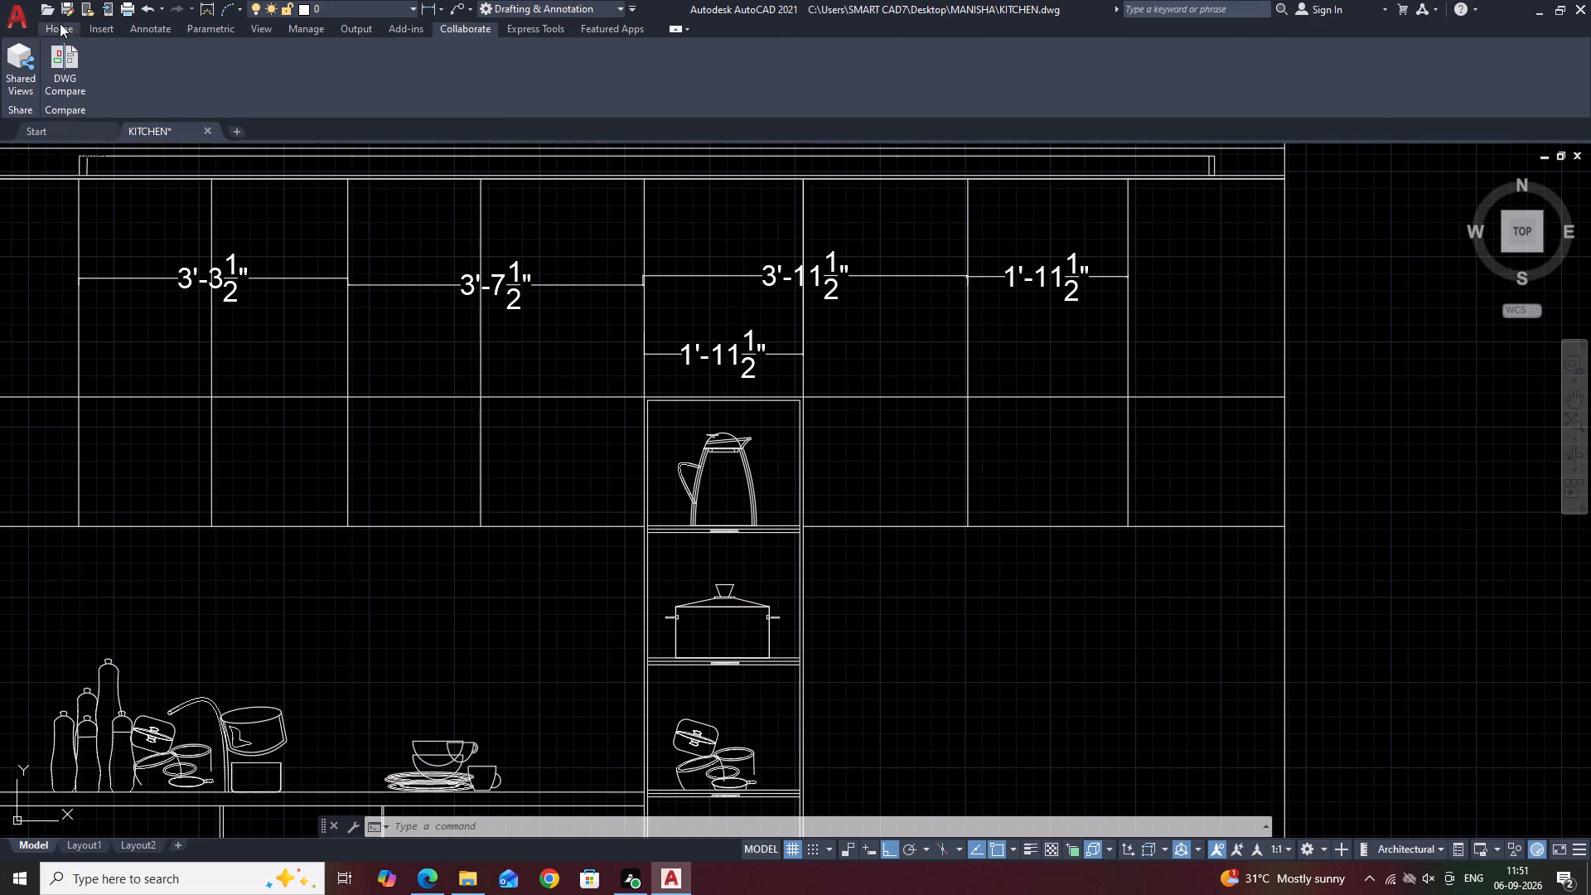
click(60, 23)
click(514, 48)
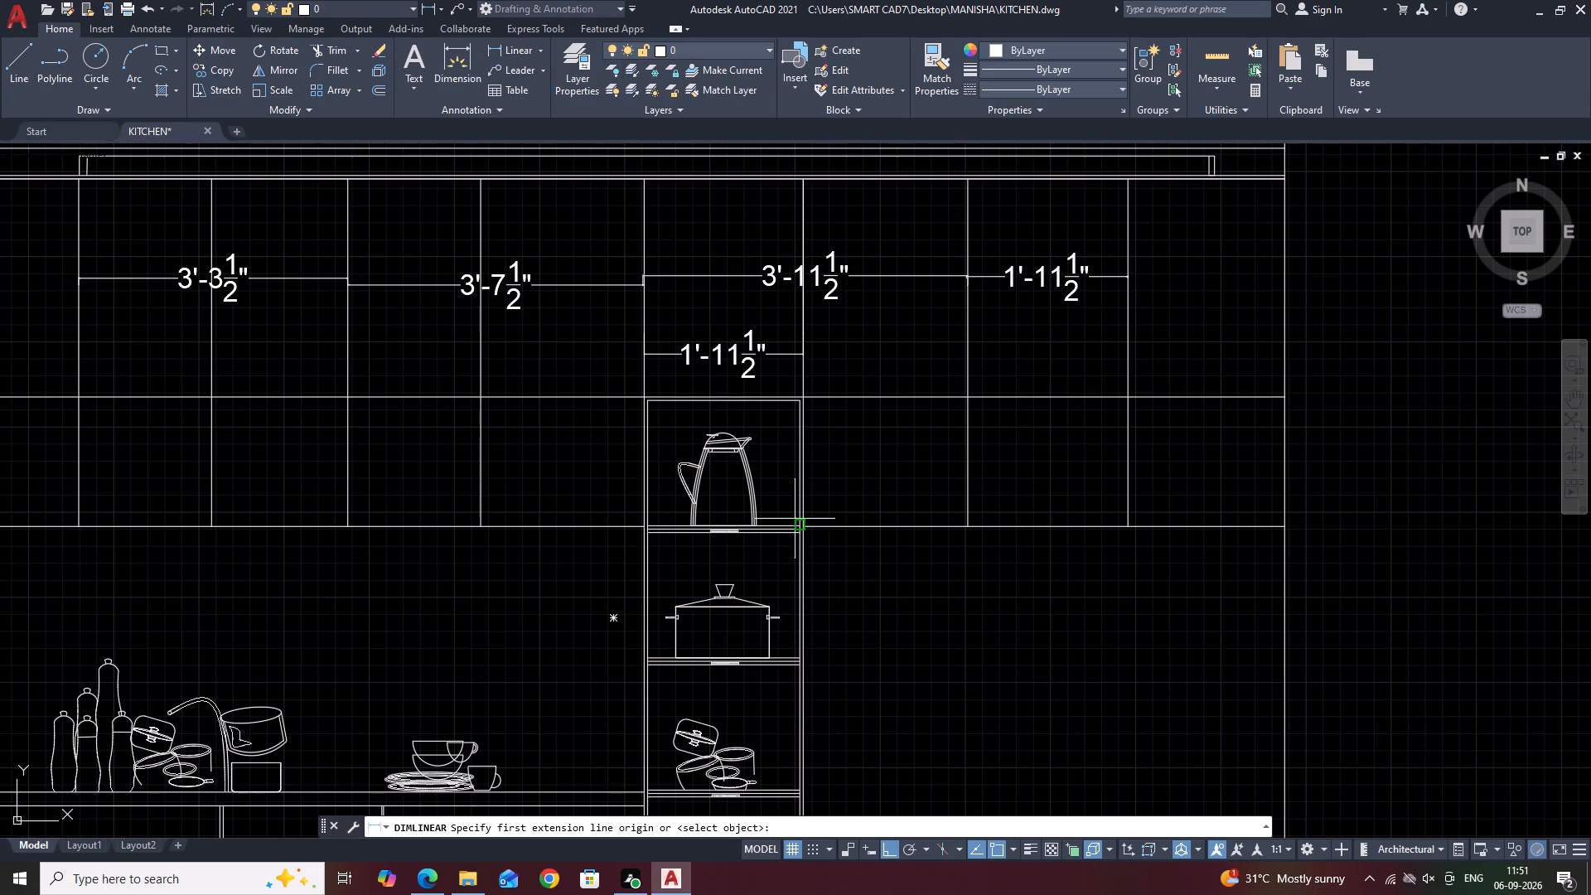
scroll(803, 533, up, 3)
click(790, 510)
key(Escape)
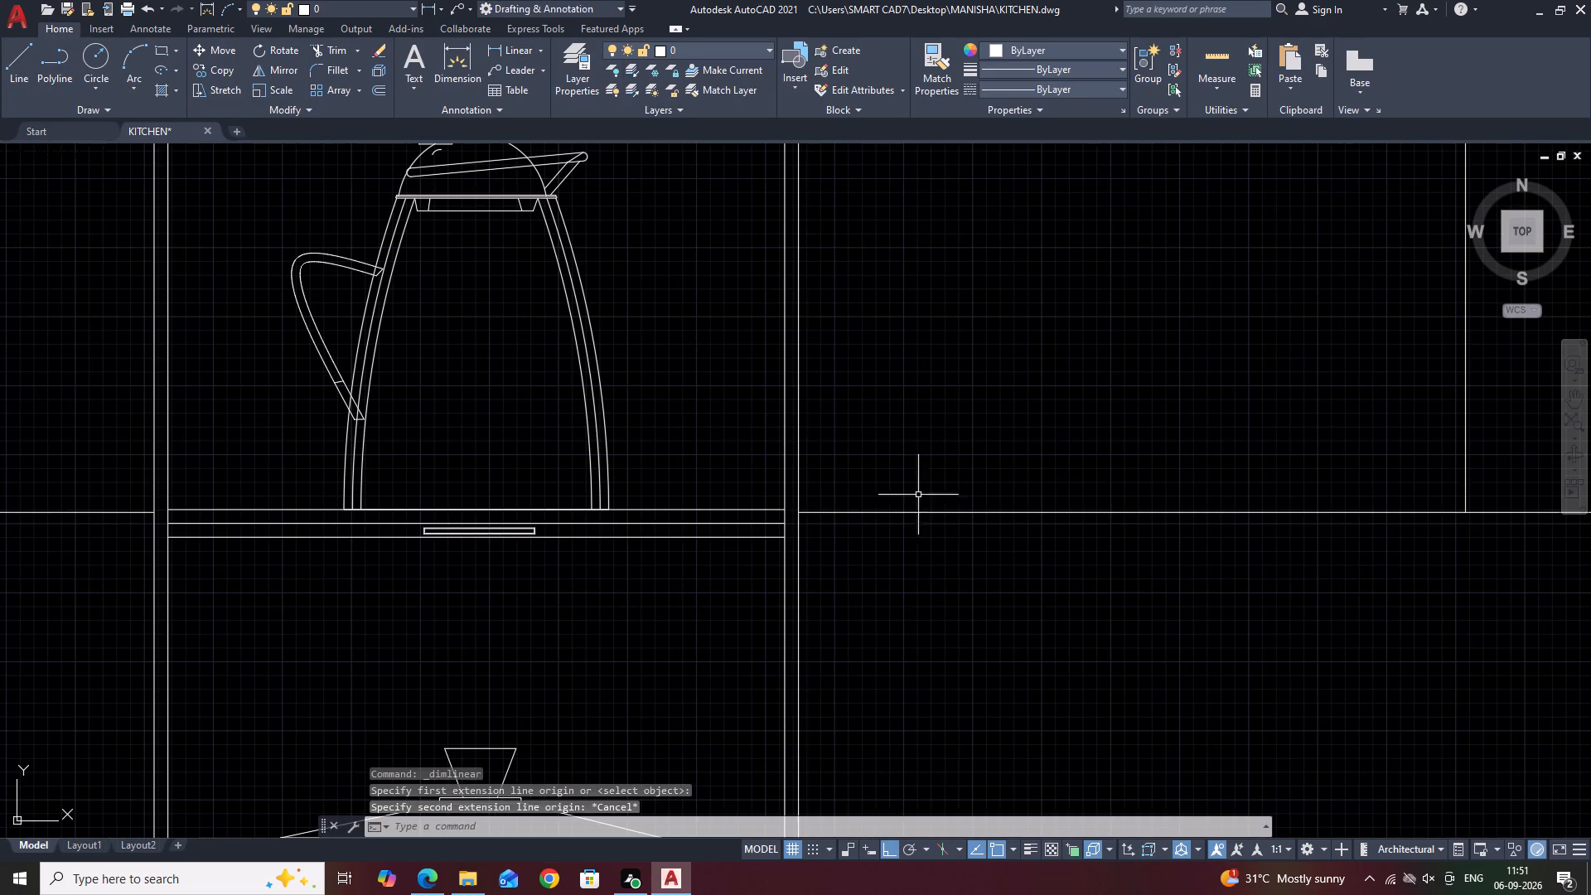
Add a horizontal linear dimension across the bottom of the upper cabinet bay immediately right of the tall shelf unit.
key(space)
click(799, 510)
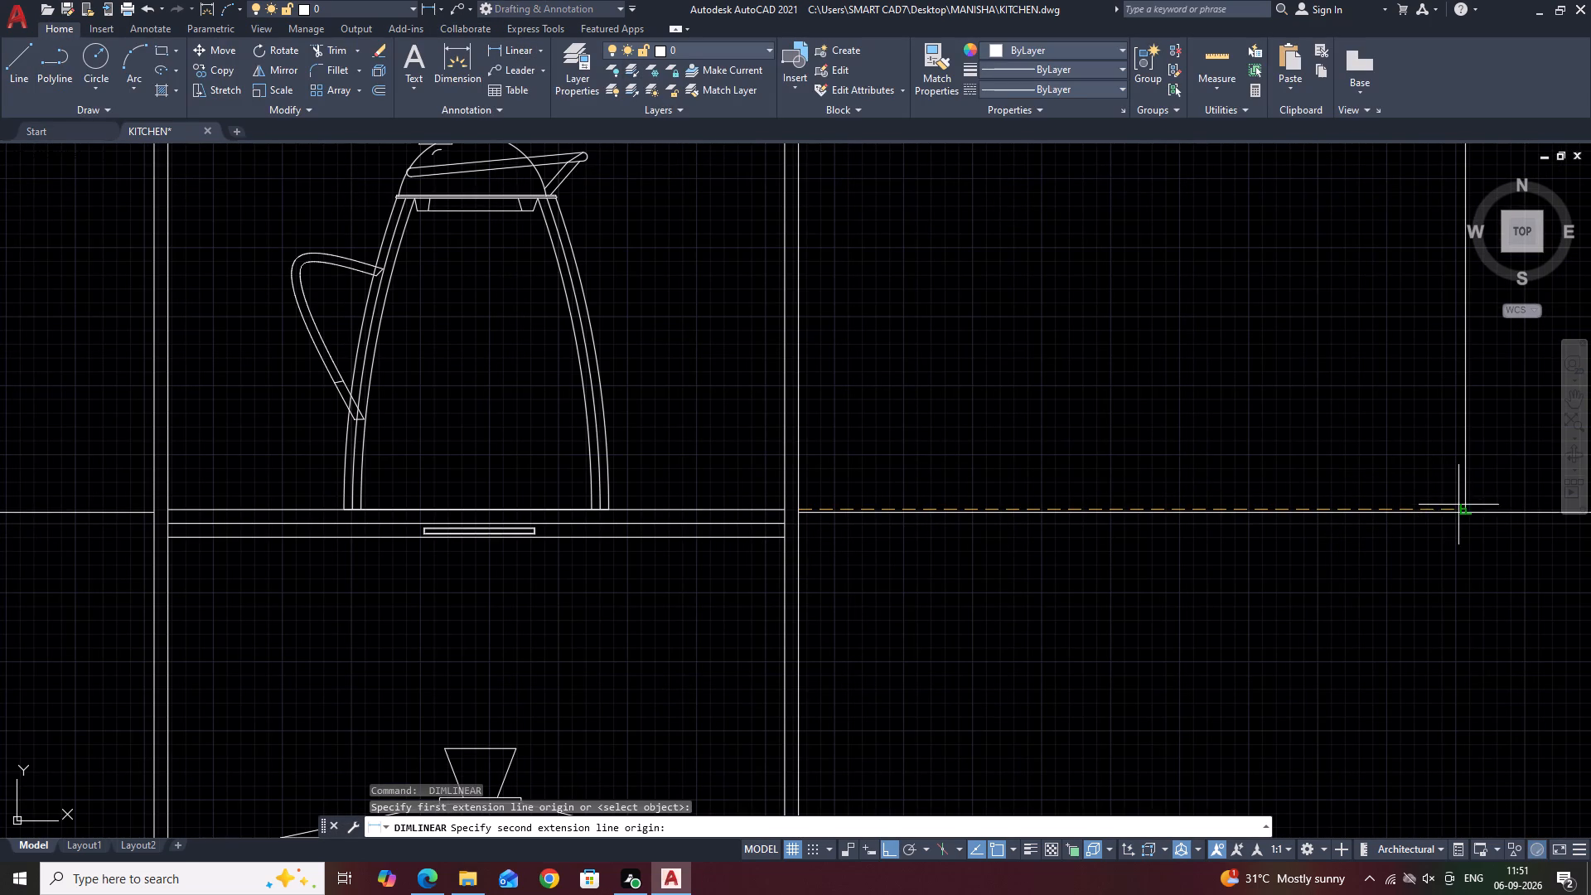
click(1466, 508)
click(1445, 449)
scroll(1258, 438, down, 2)
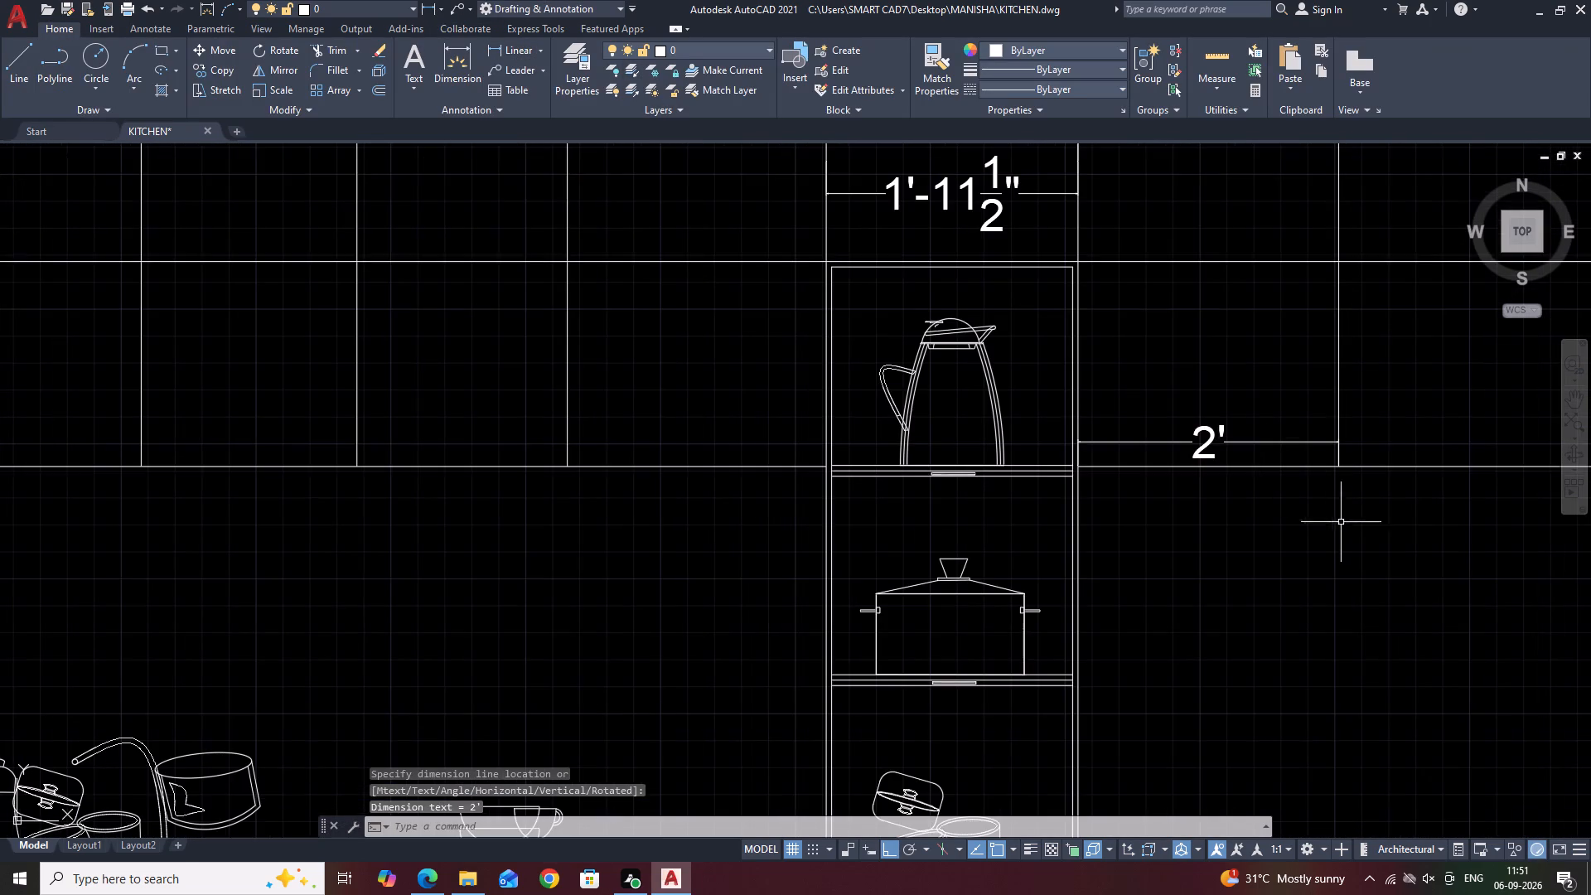
Delete the horizontal dimension across the bottom of the upper cabinet bay immediately right of the tall shelf unit.
middle_drag(1345, 528, 1238, 522)
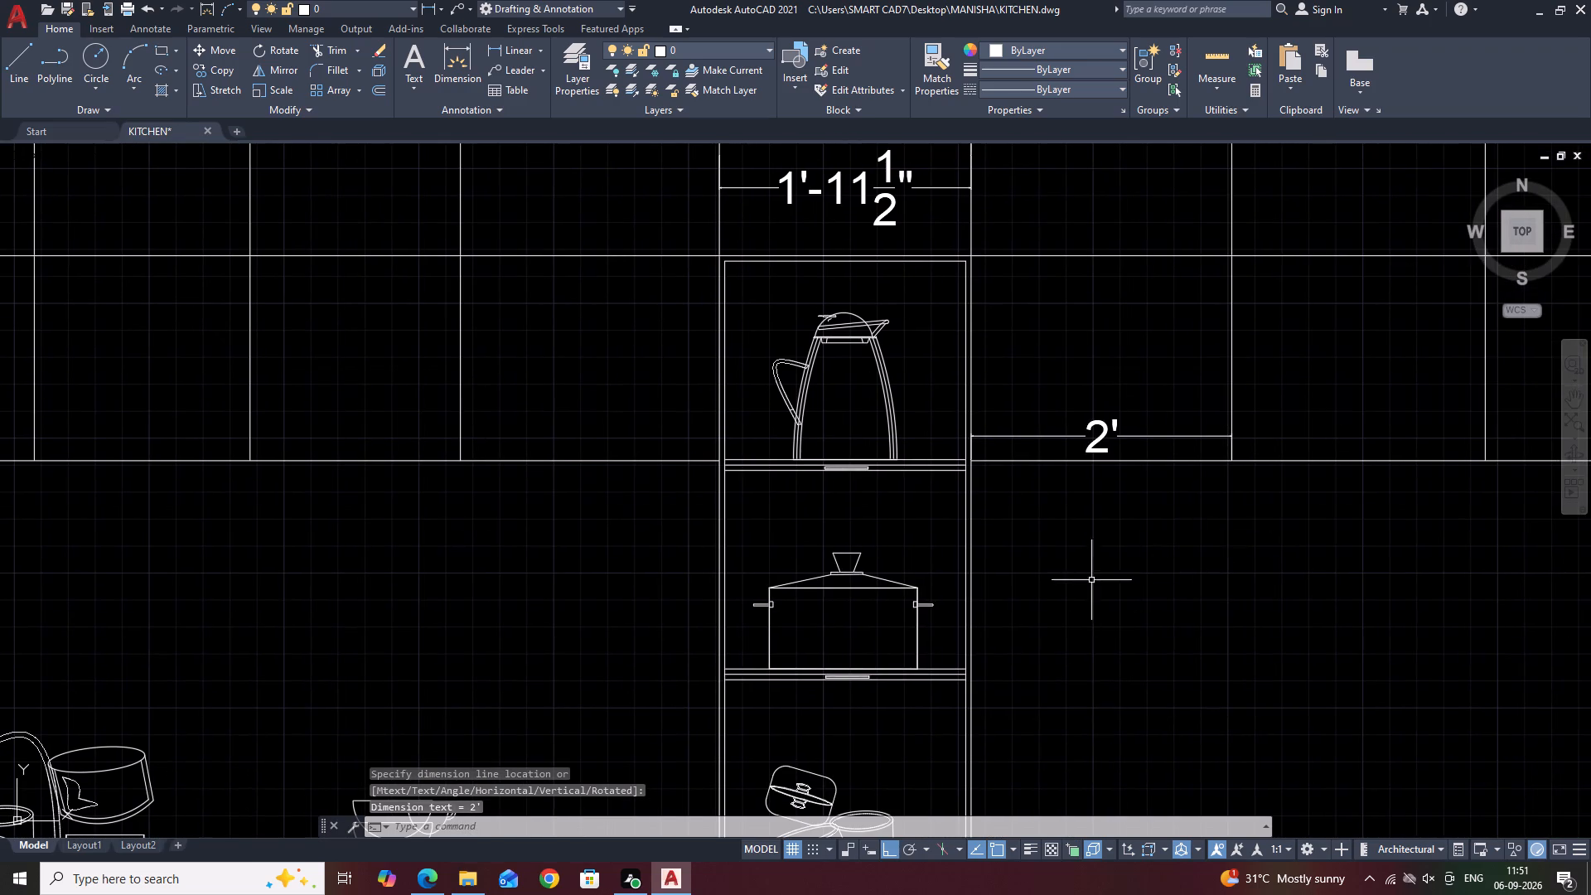
scroll(1215, 552, down, 2)
middle_drag(1333, 578, 1303, 545)
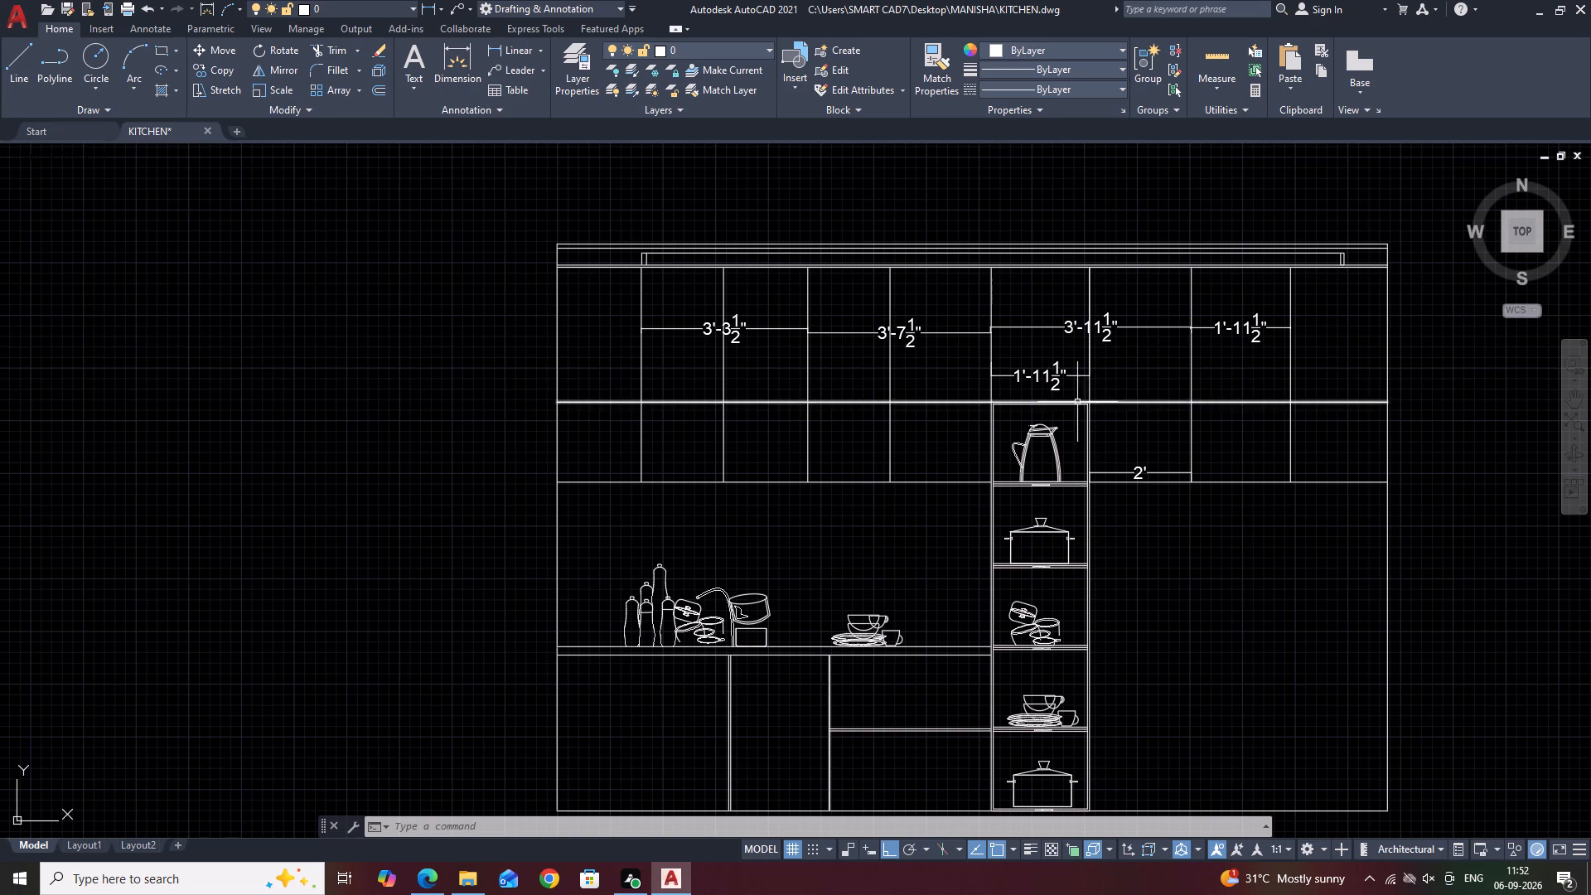
scroll(1114, 485, up, 2)
click(1163, 451)
click(1152, 433)
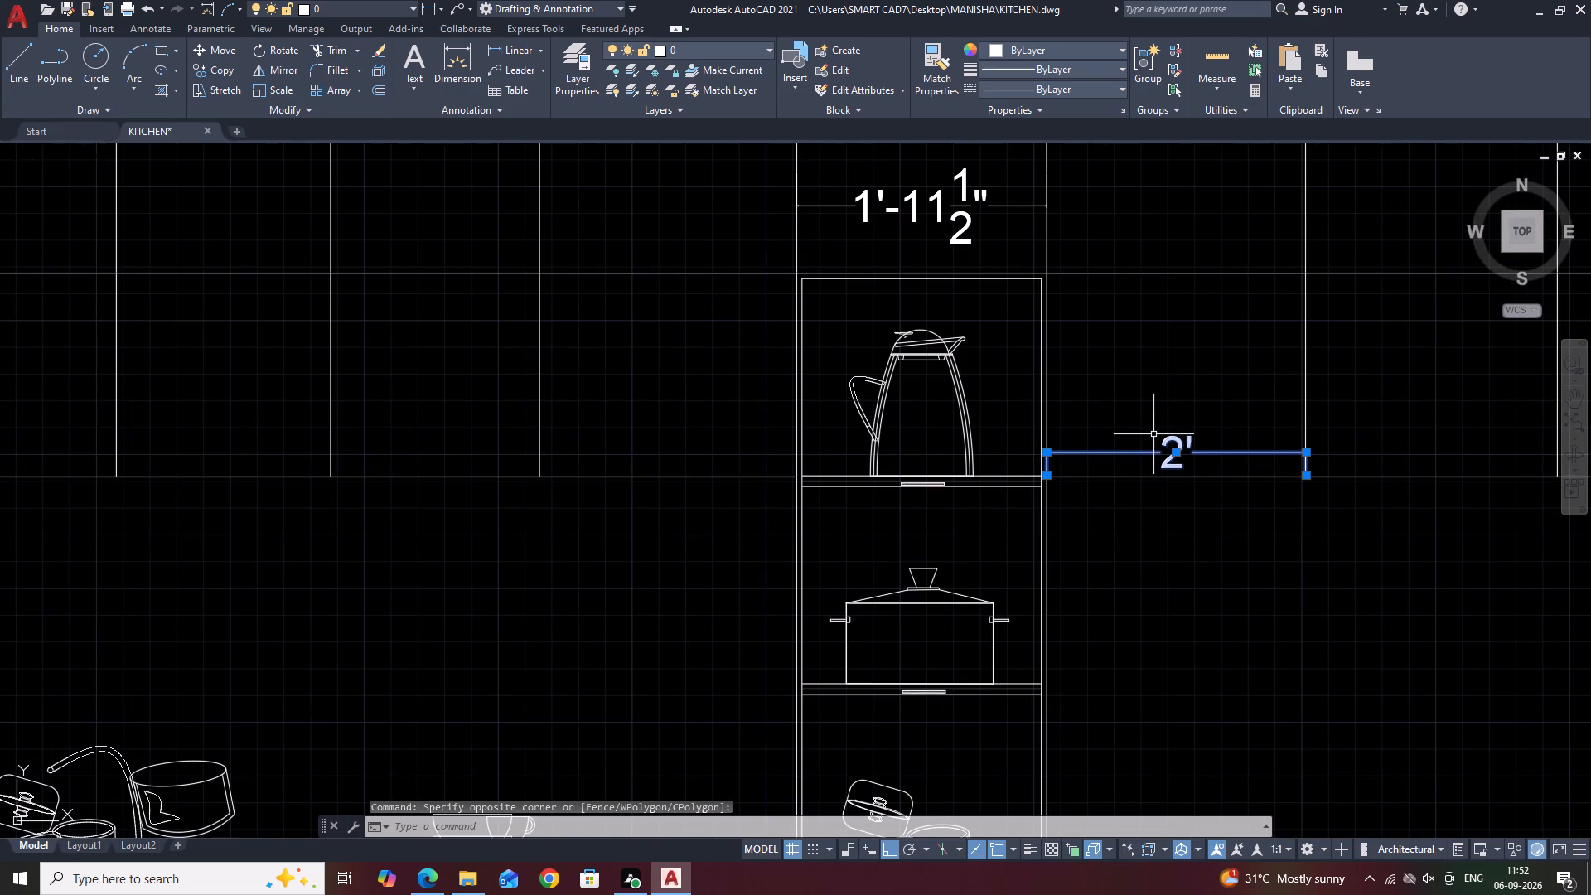
key(Delete)
key(Escape)
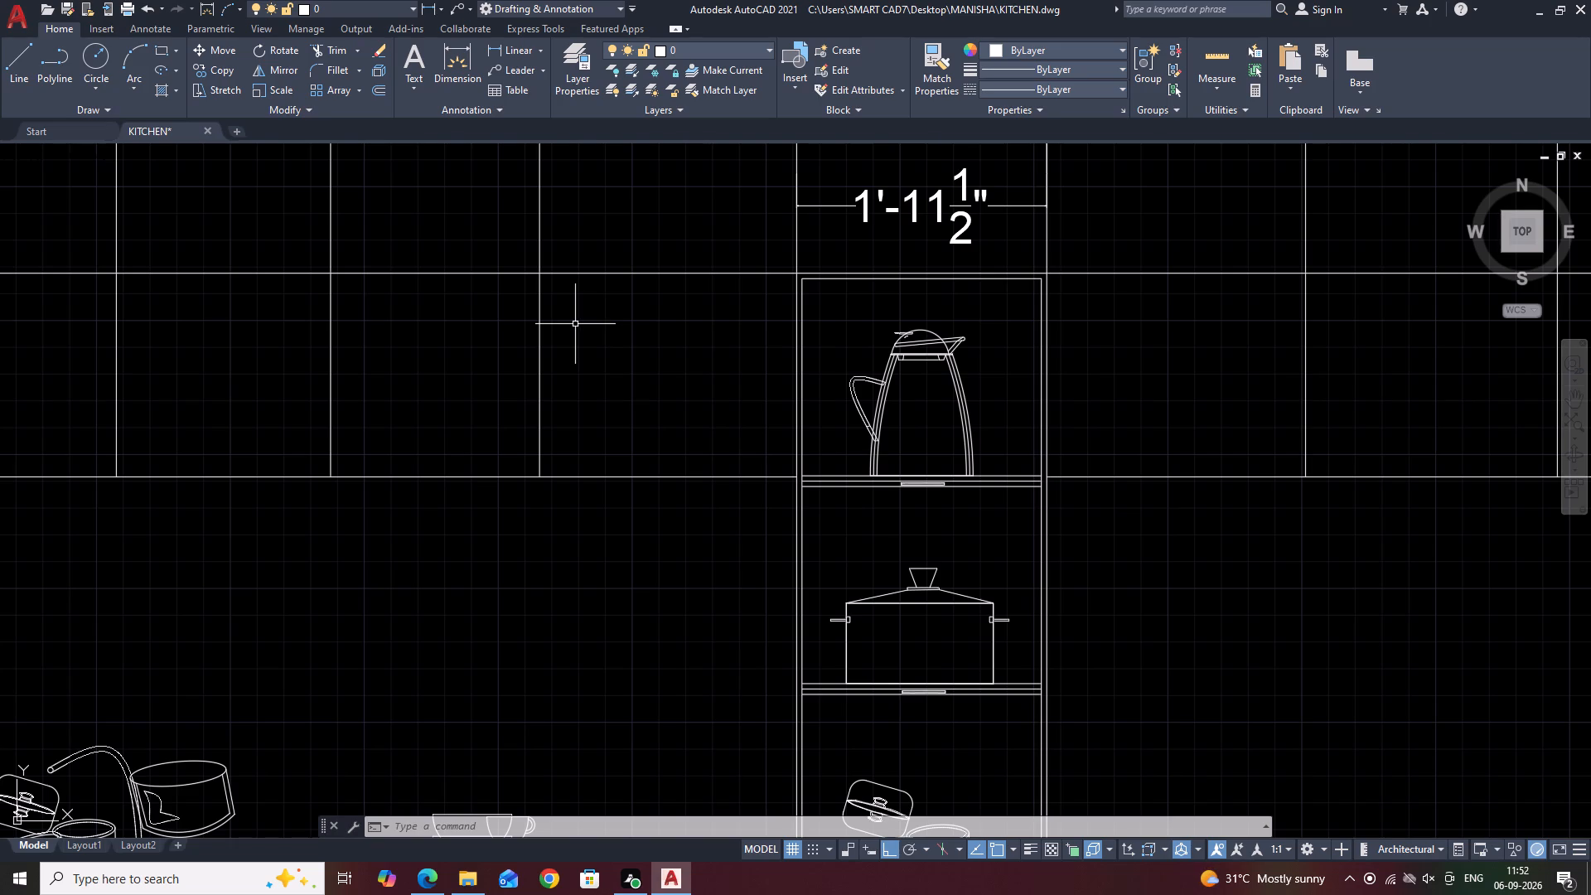
Delete the 1'-11 1/2" dimension across the second upper cabinet bay right of the tall shelf unit.
scroll(575, 324, down, 3)
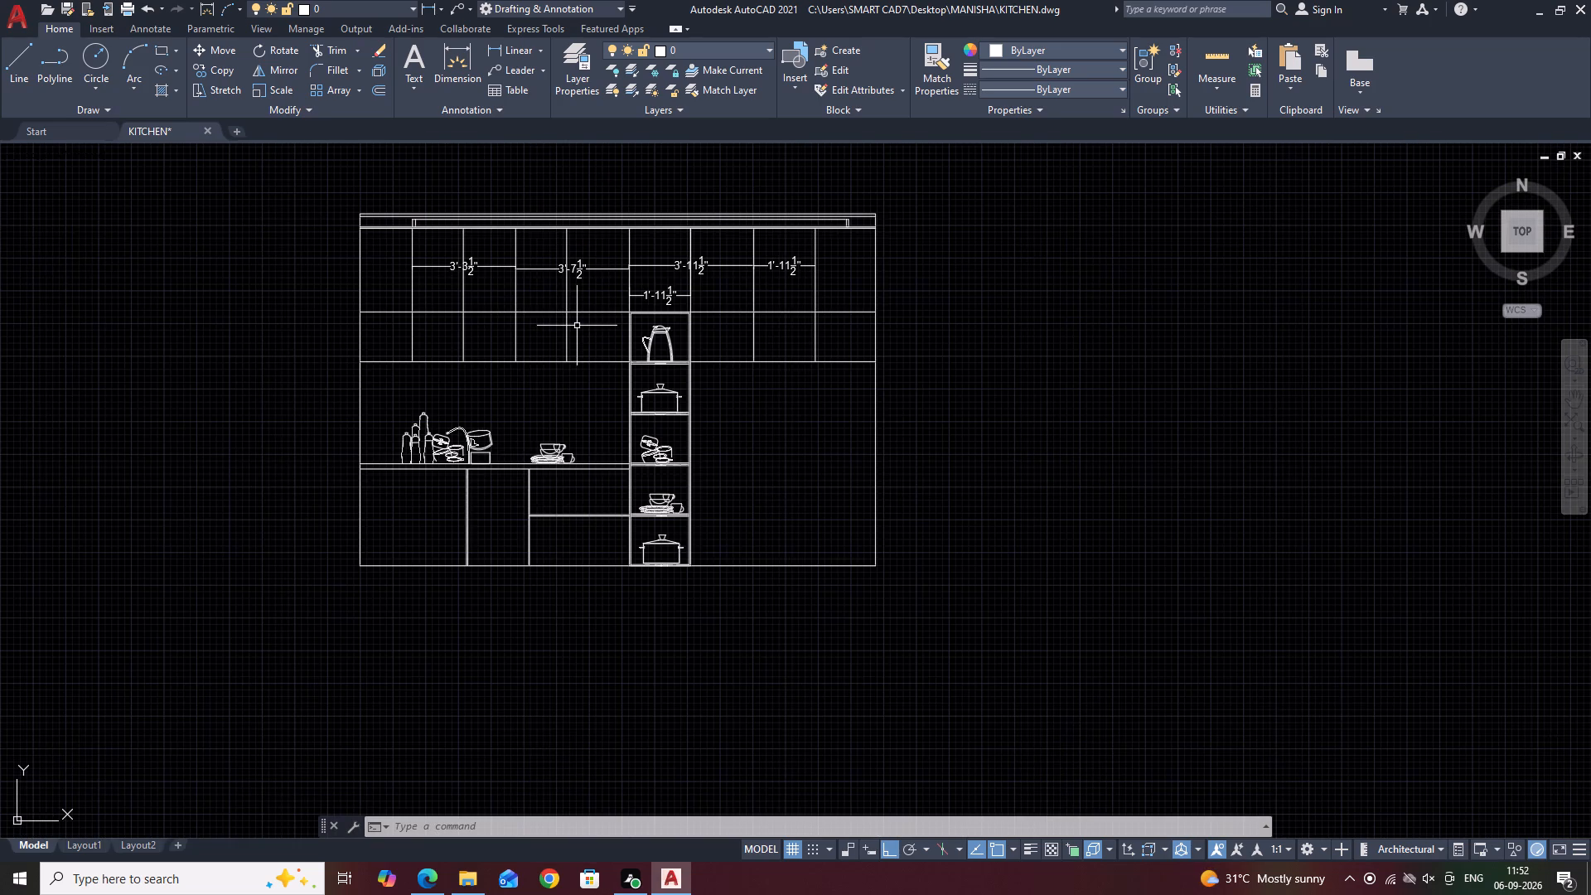
middle_drag(577, 326, 526, 339)
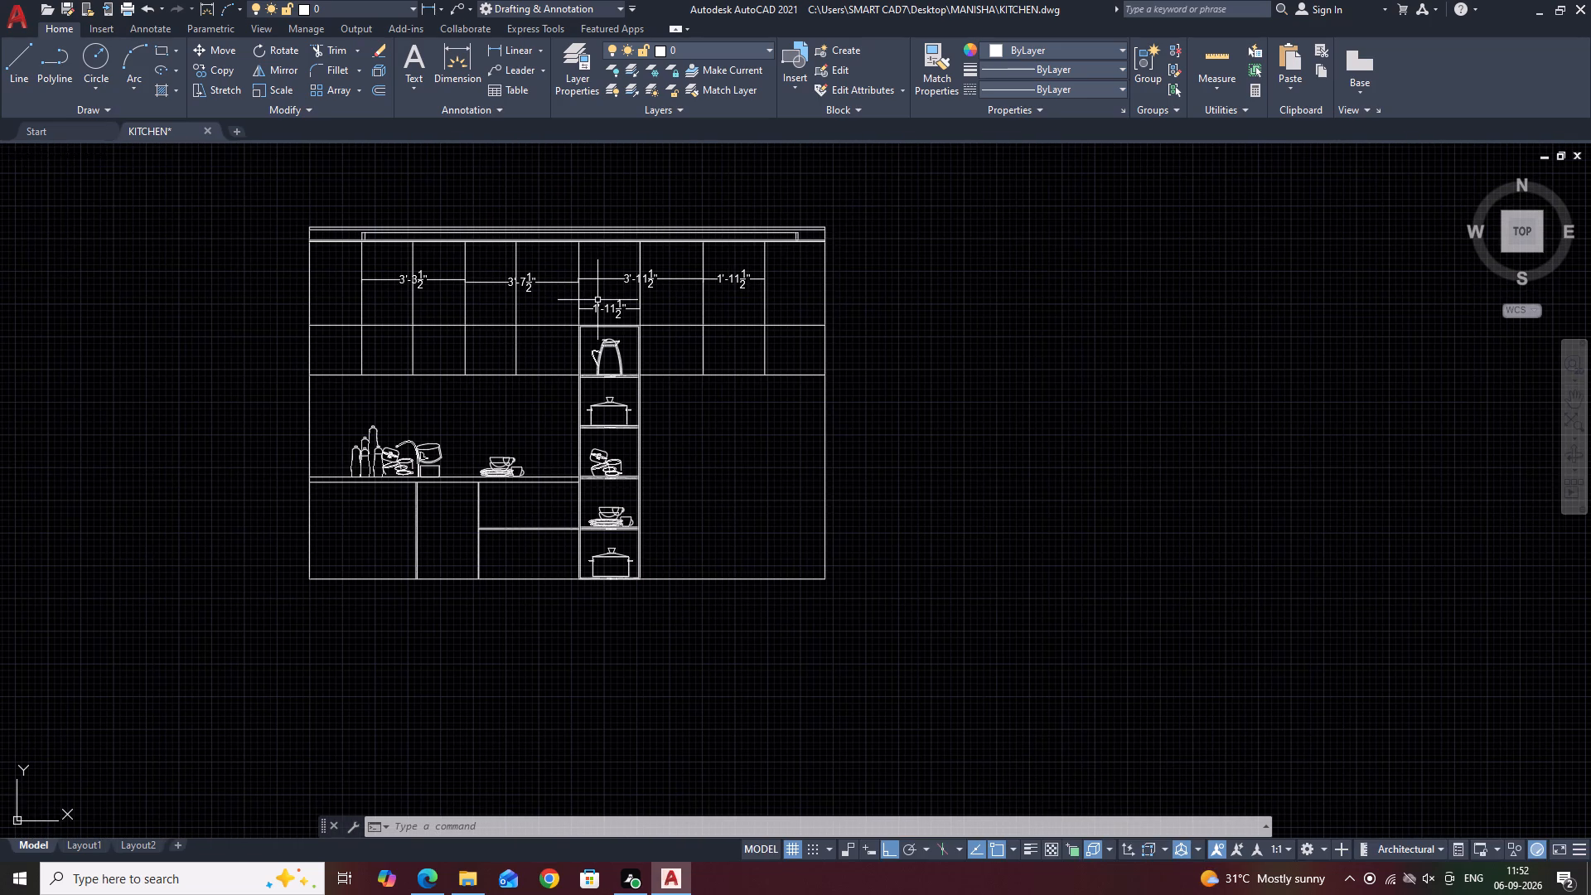
middle_drag(597, 302, 582, 327)
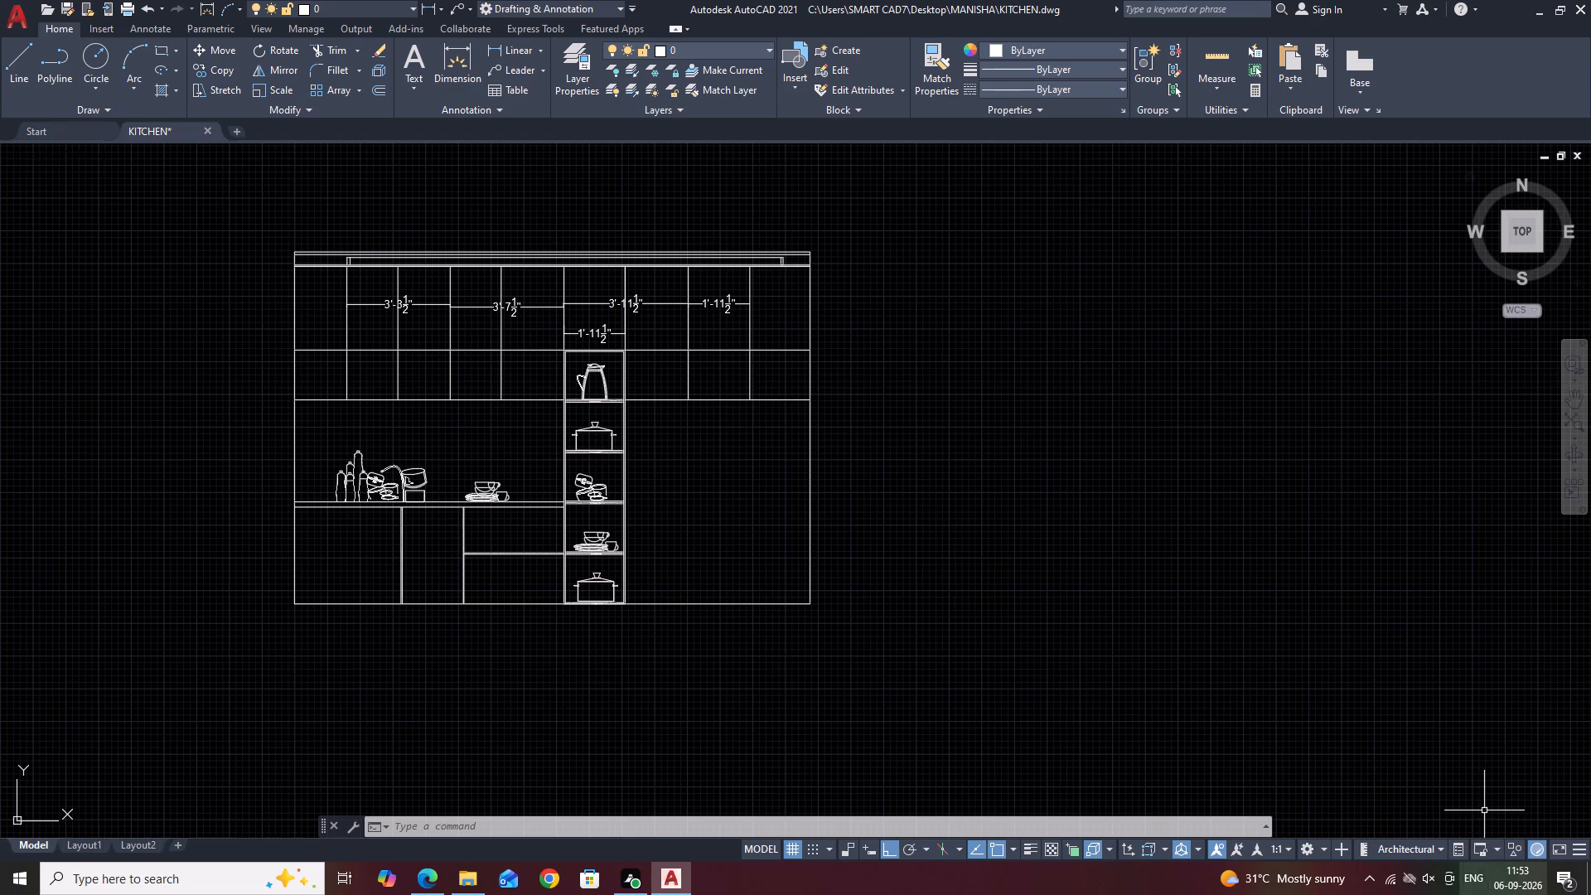
middle_drag(708, 494, 828, 466)
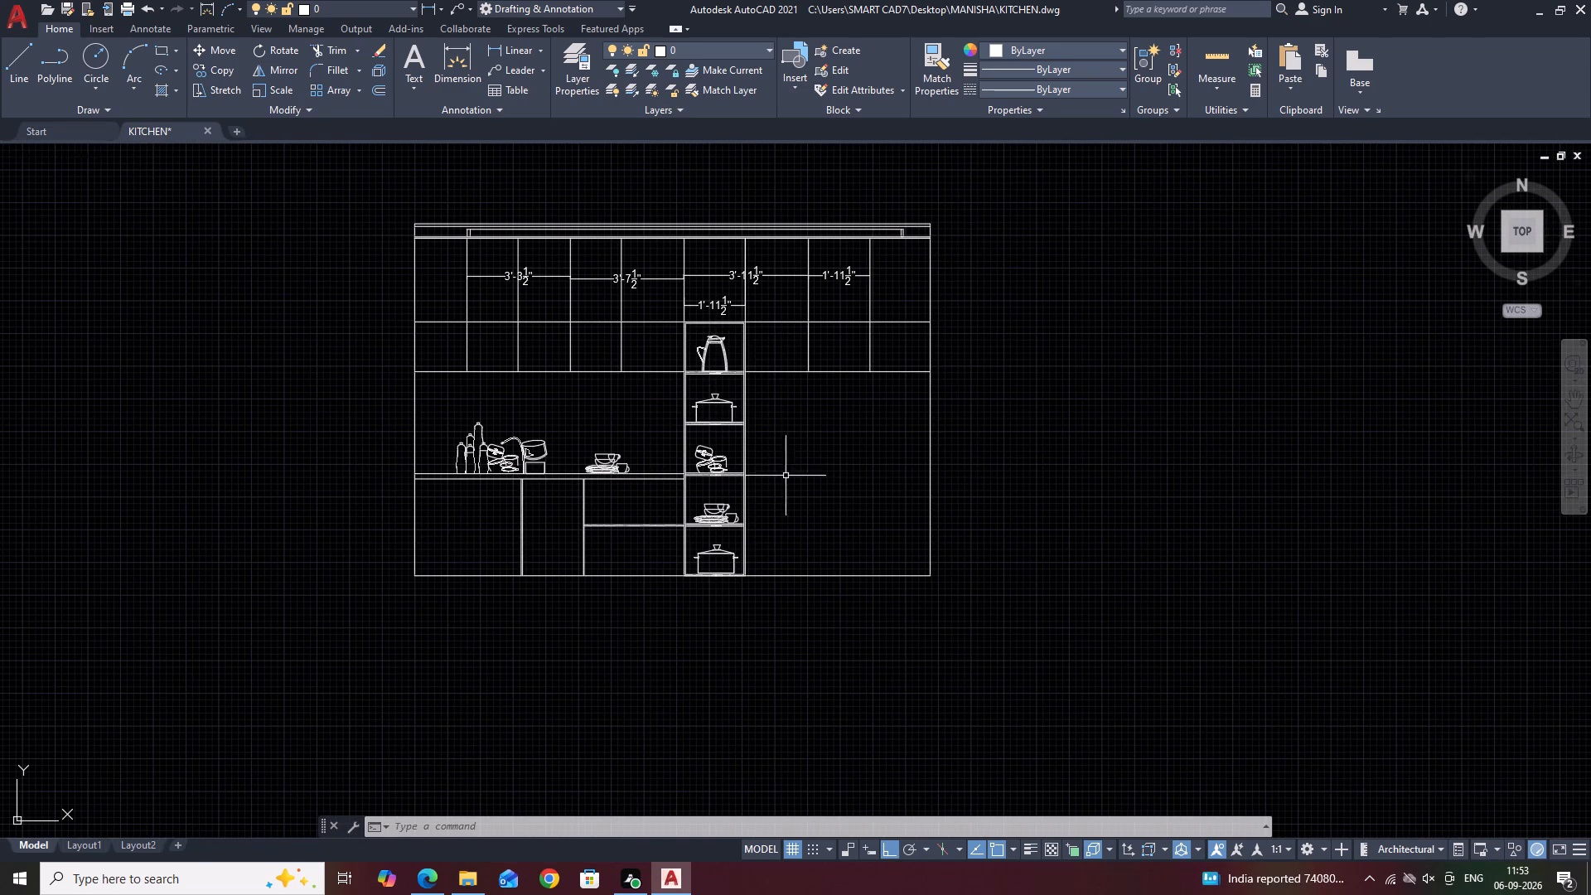
scroll(708, 340, up, 1)
middle_drag(757, 259, 781, 351)
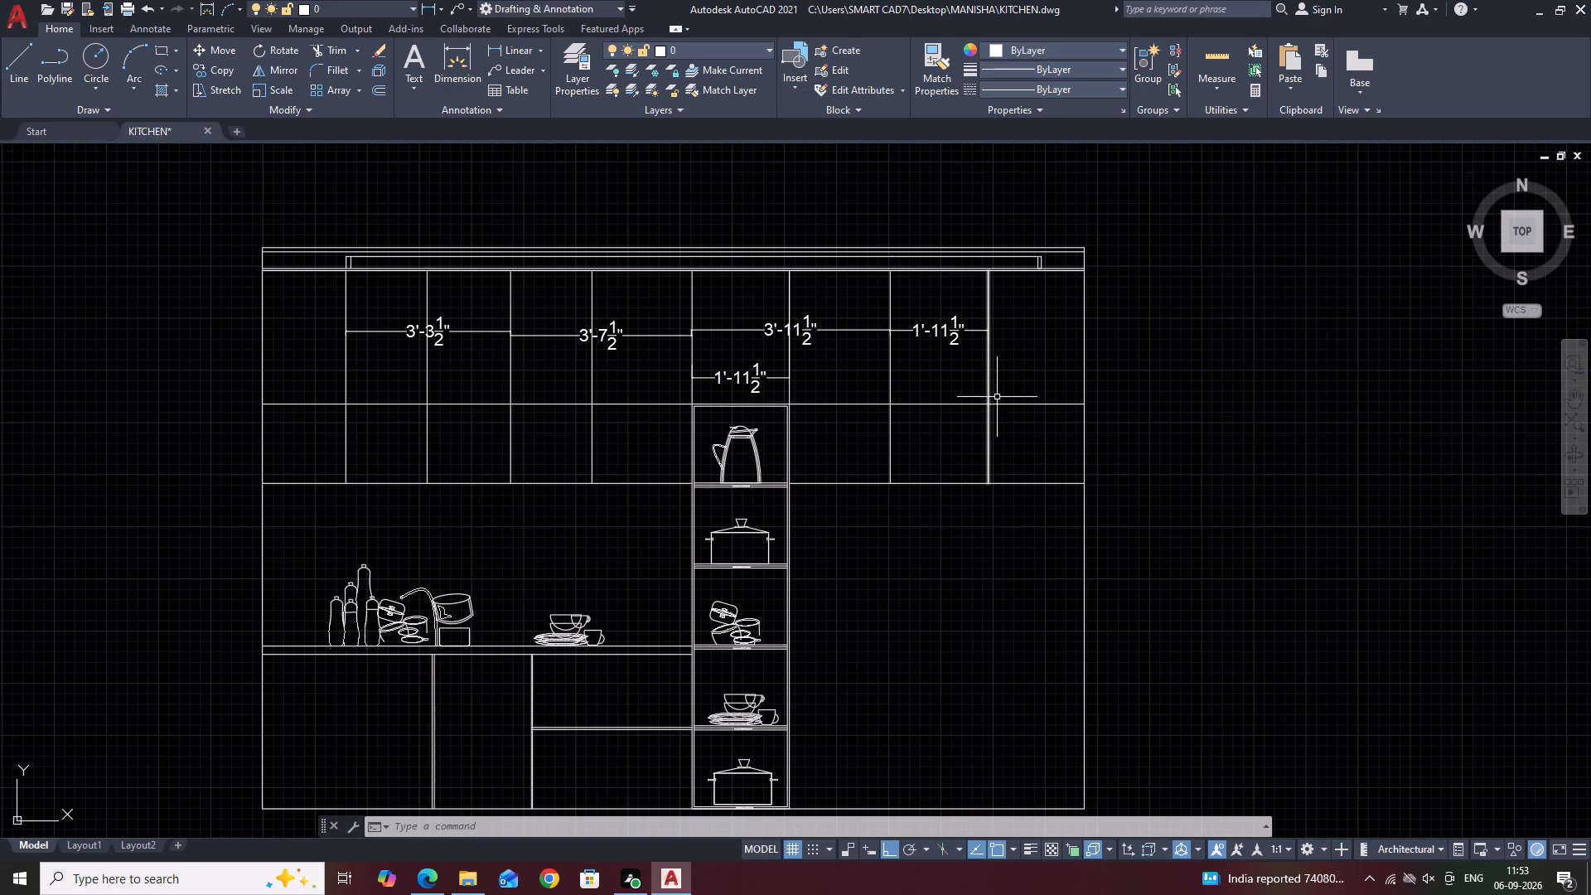
middle_drag(1099, 461, 1100, 369)
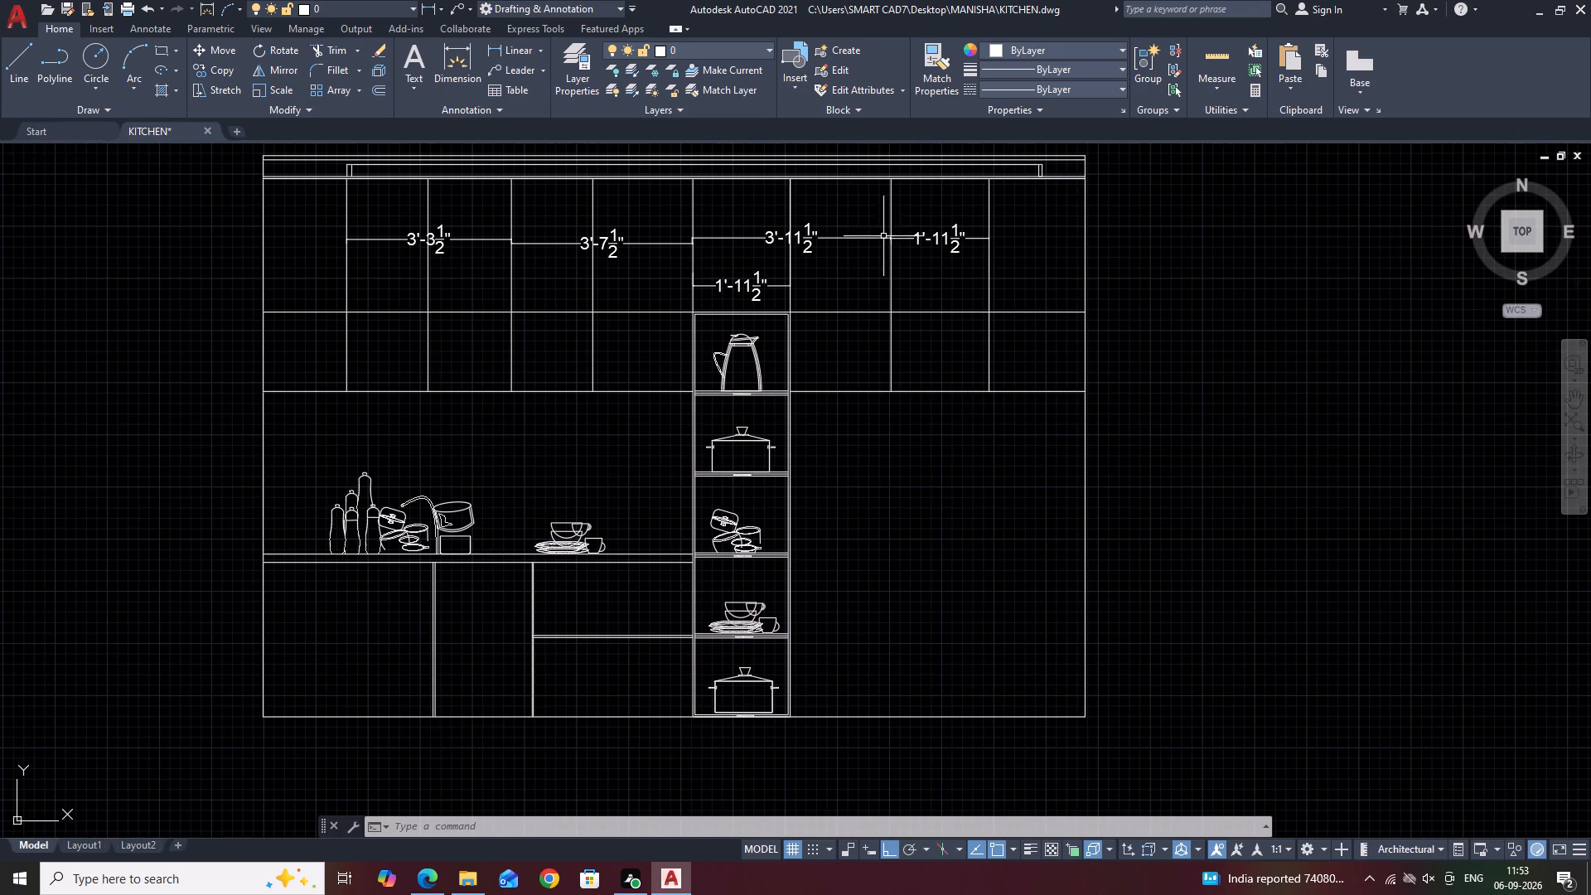
click(909, 226)
click(902, 272)
middle_drag(956, 230, 940, 335)
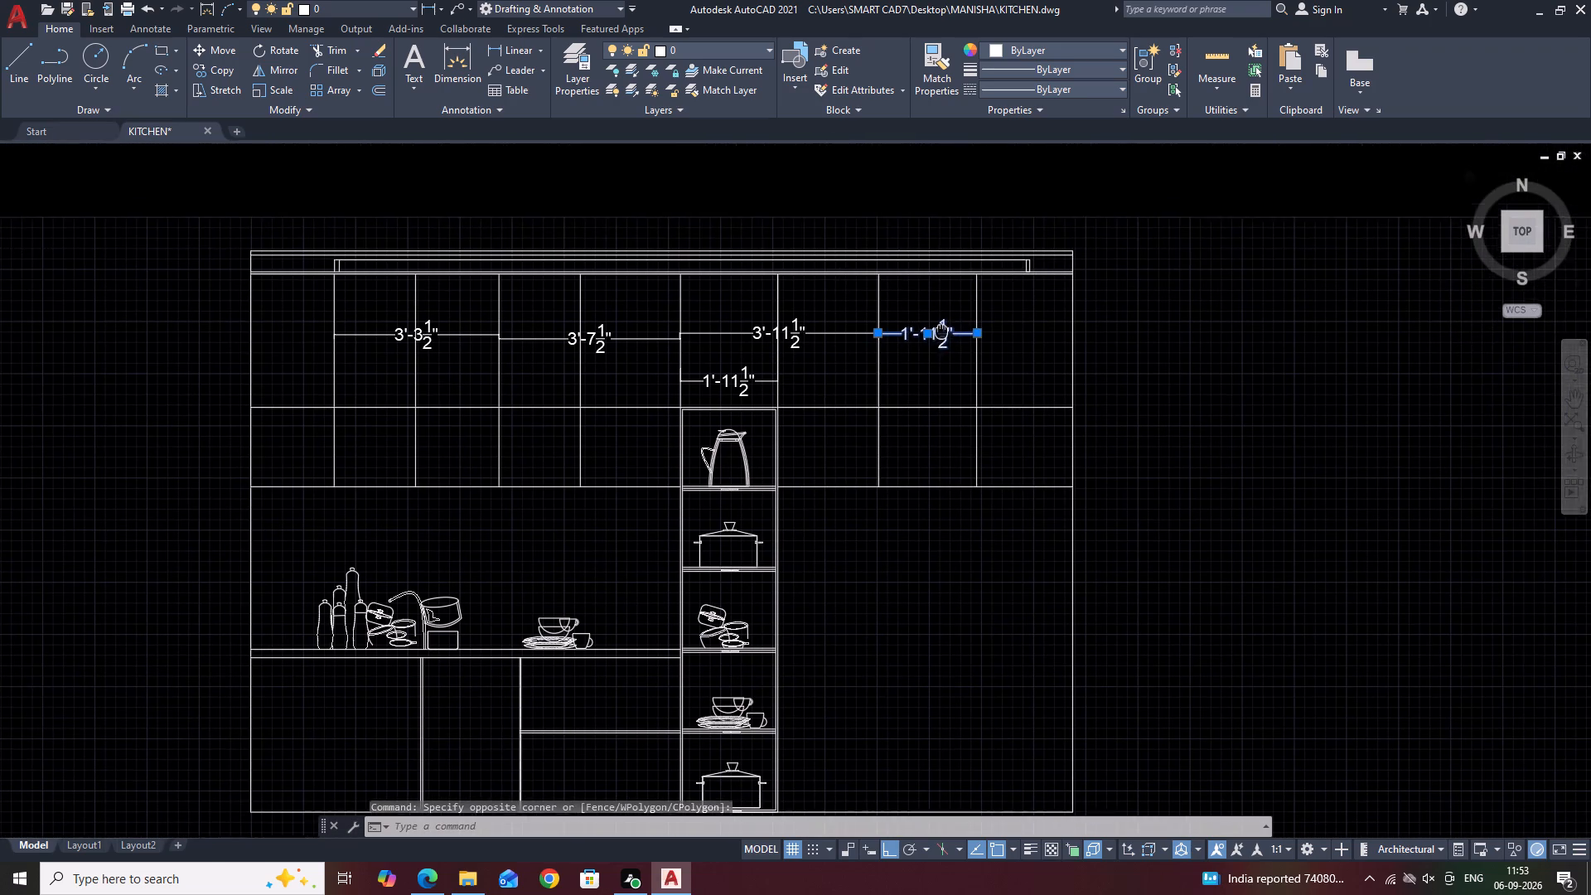
middle_drag(940, 335, 936, 339)
key(Delete)
key(Delete)
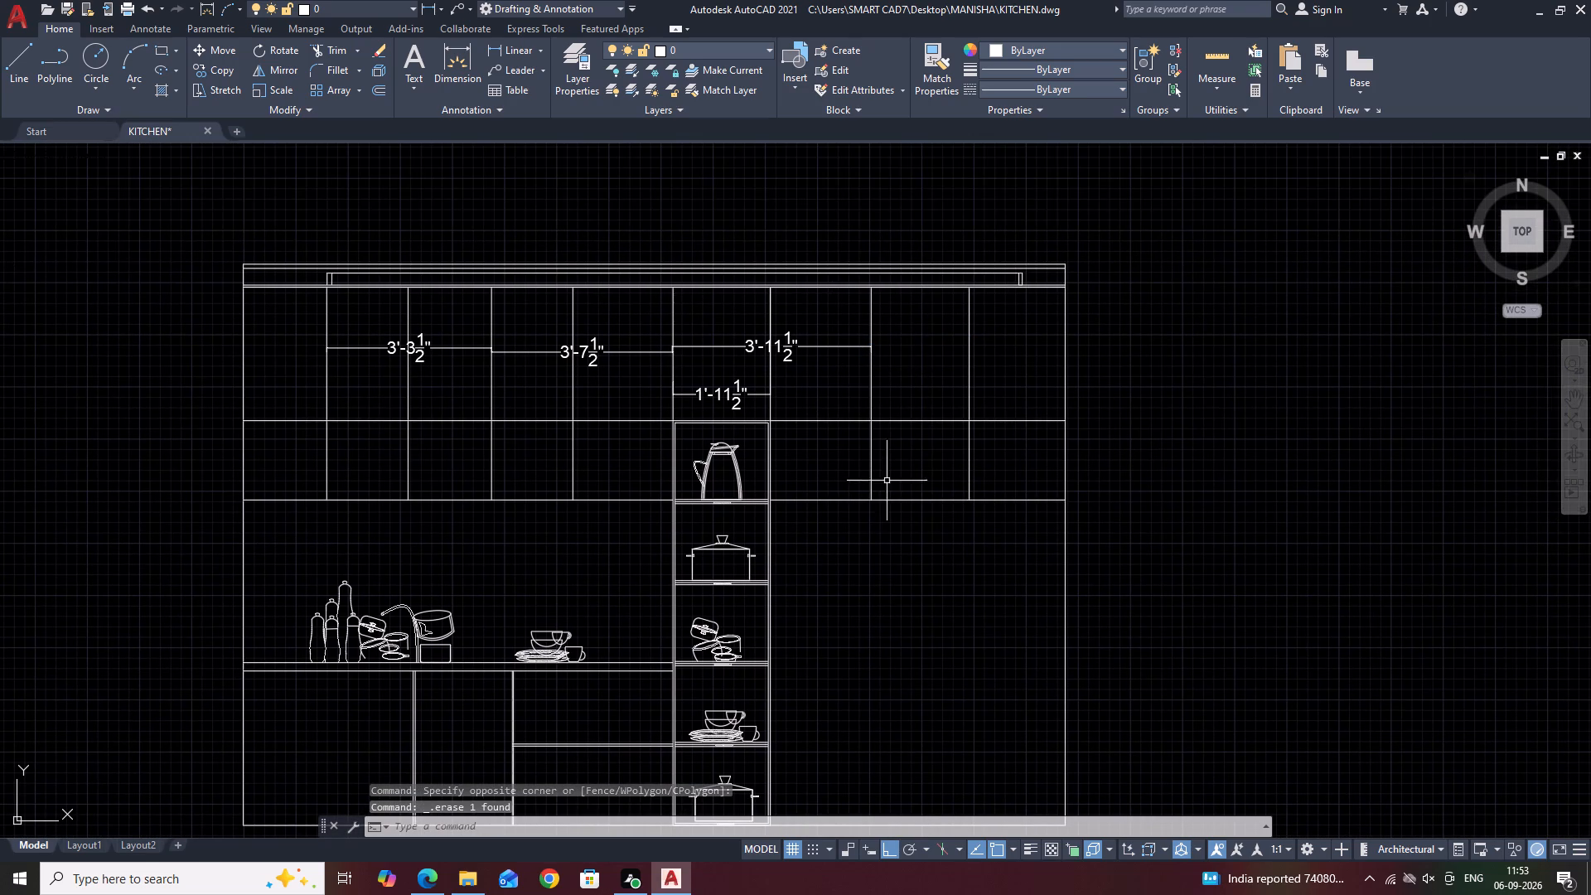
Examine the upper cabinet divisions and remaining width dimensions on both sides of the tall shelf unit.
middle_drag(903, 534, 916, 433)
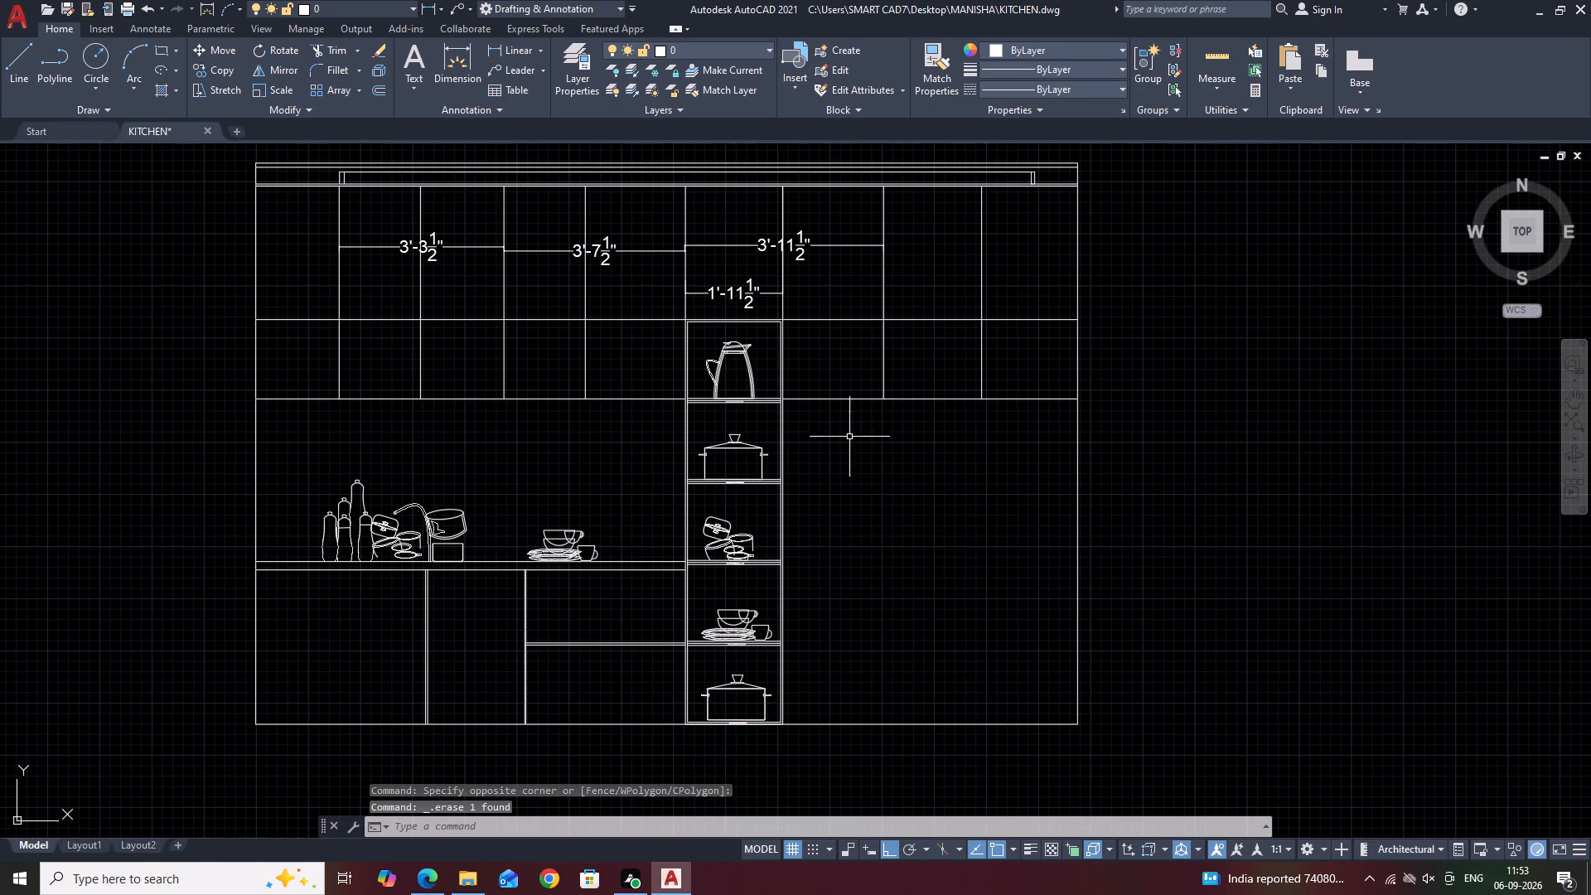
scroll(776, 420, up, 2)
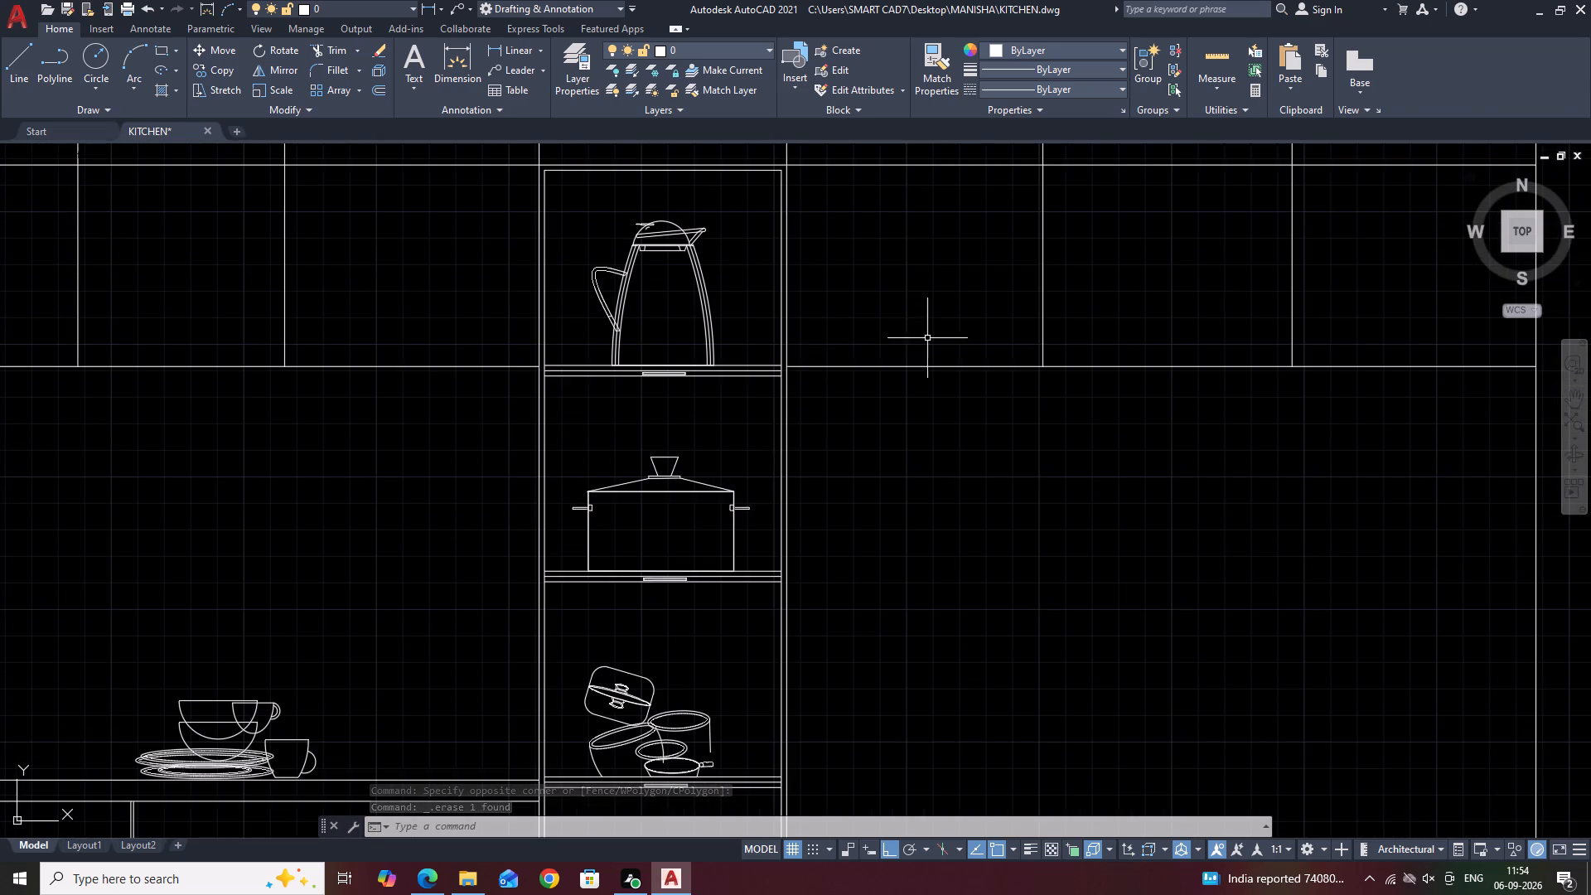
middle_drag(941, 345, 997, 421)
scroll(1013, 400, down, 1)
middle_drag(1168, 425, 1163, 331)
middle_drag(1054, 308, 1152, 486)
click(1173, 418)
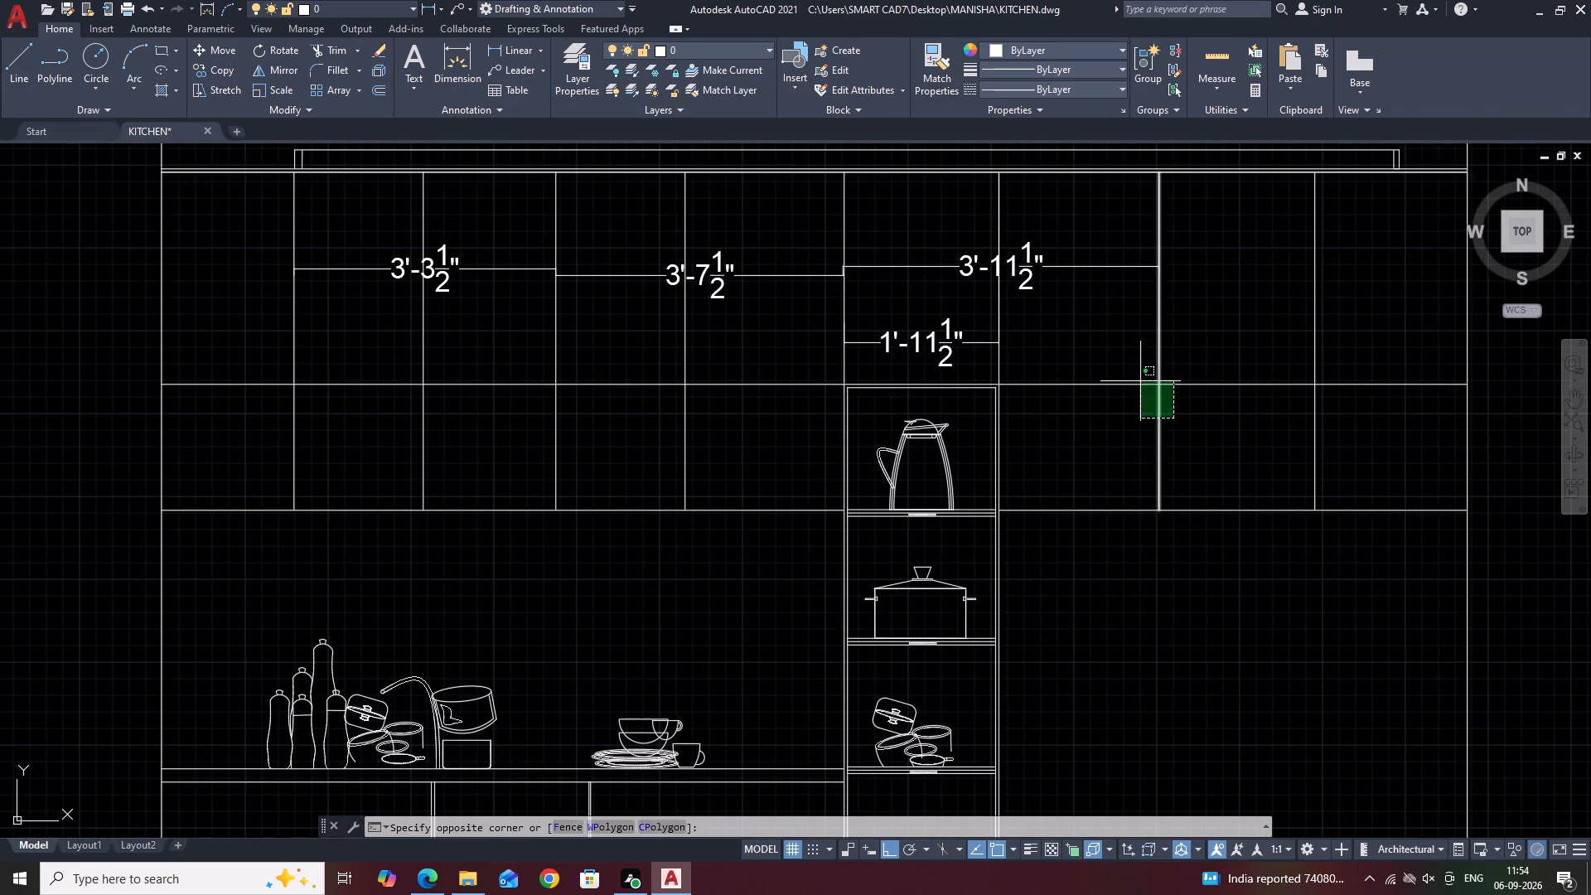
click(1139, 379)
key(Escape)
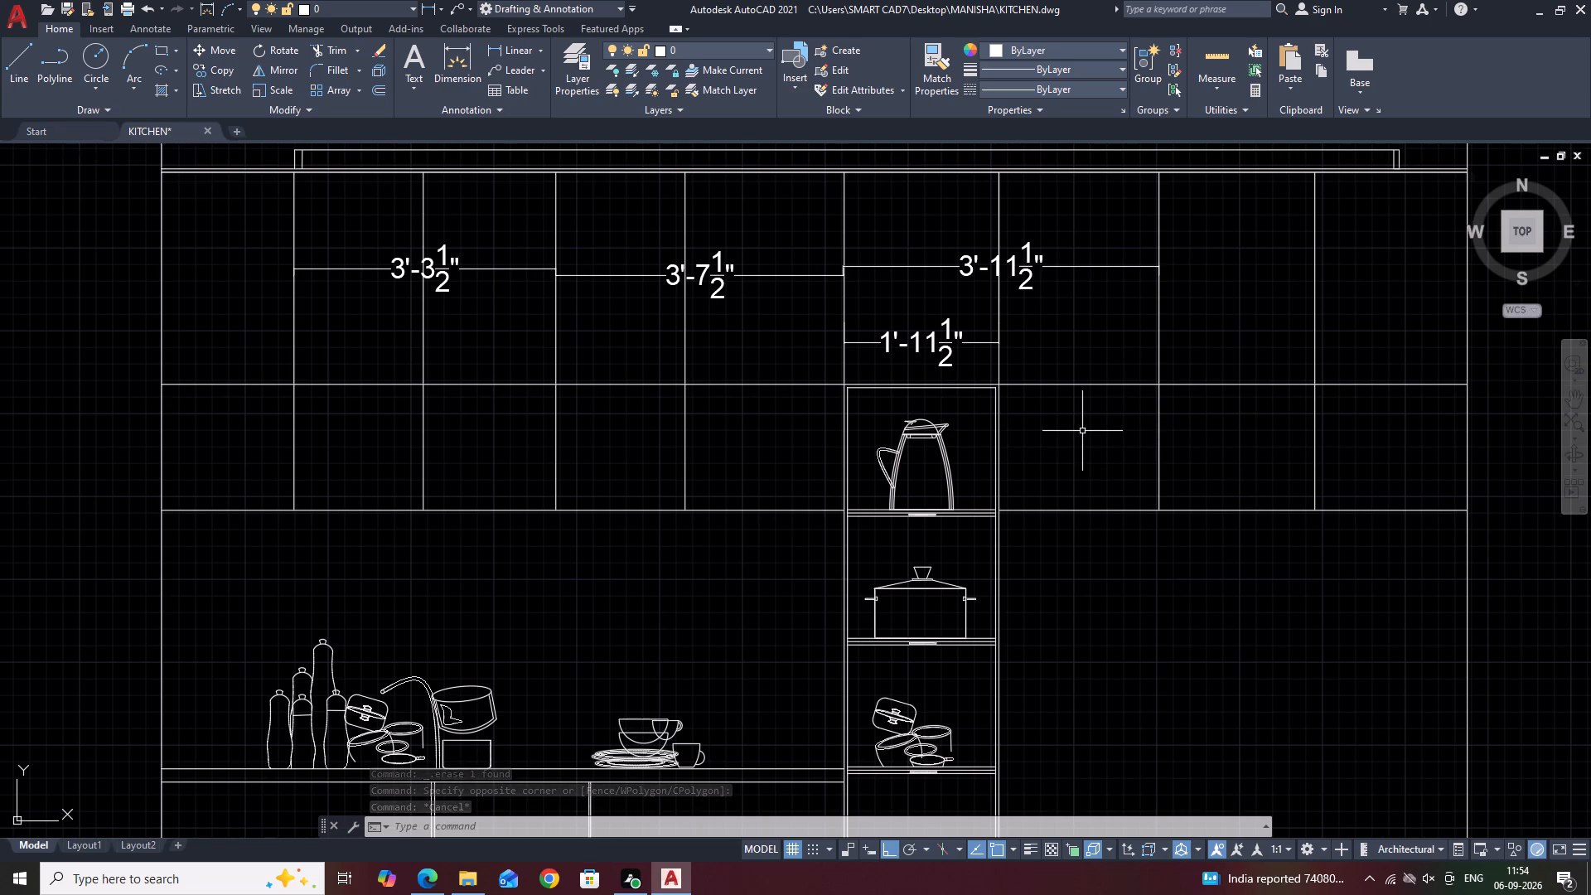
middle_drag(1078, 286, 1023, 358)
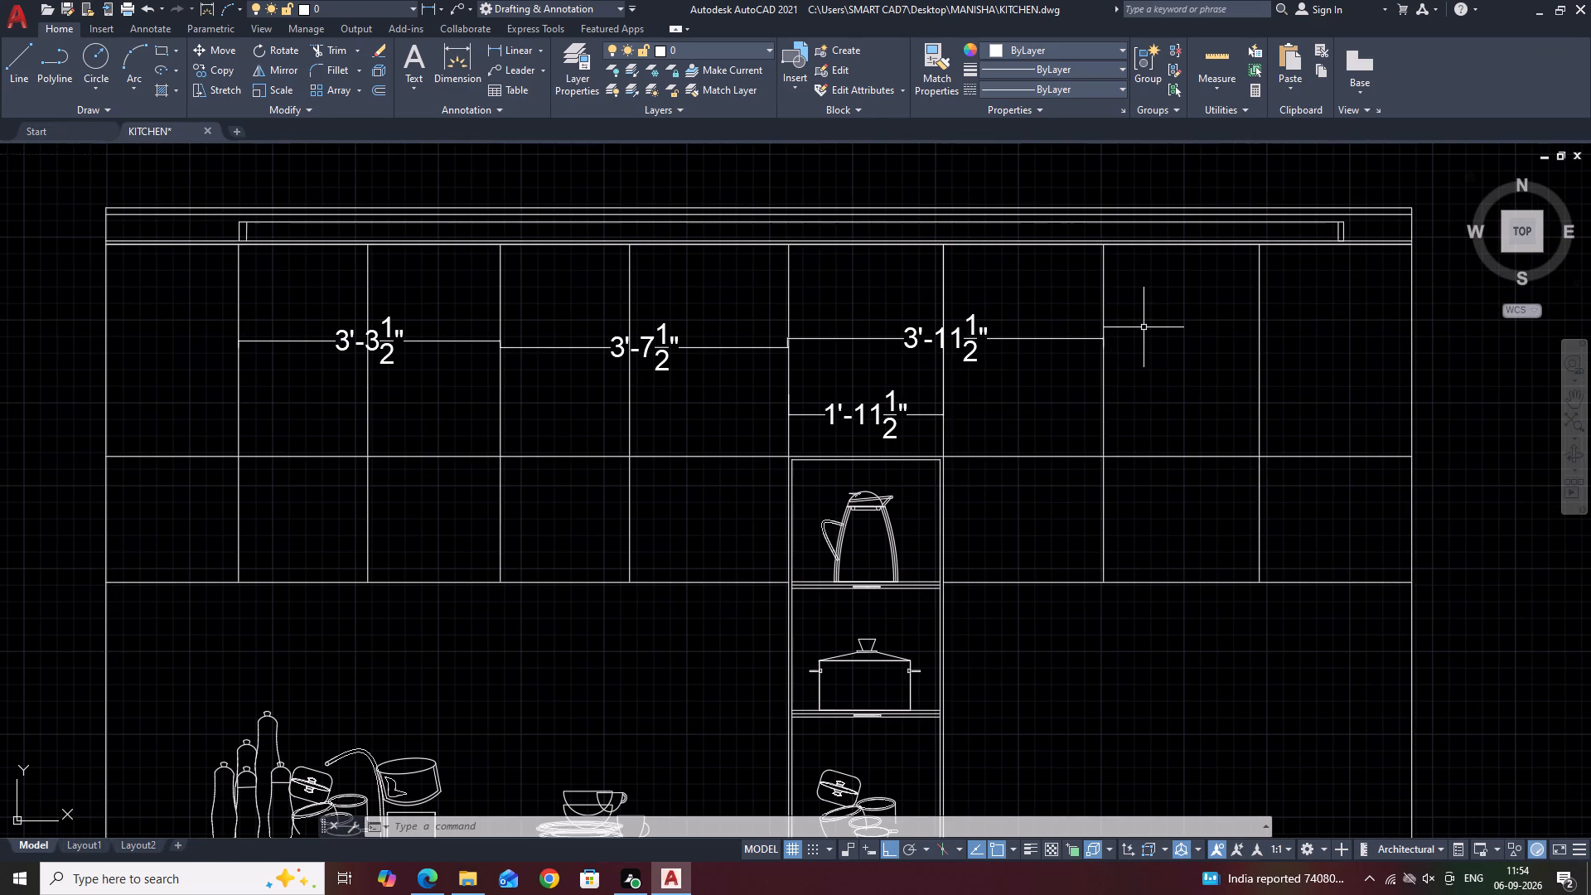
middle_drag(1147, 259, 1060, 302)
scroll(1144, 264, down, 1)
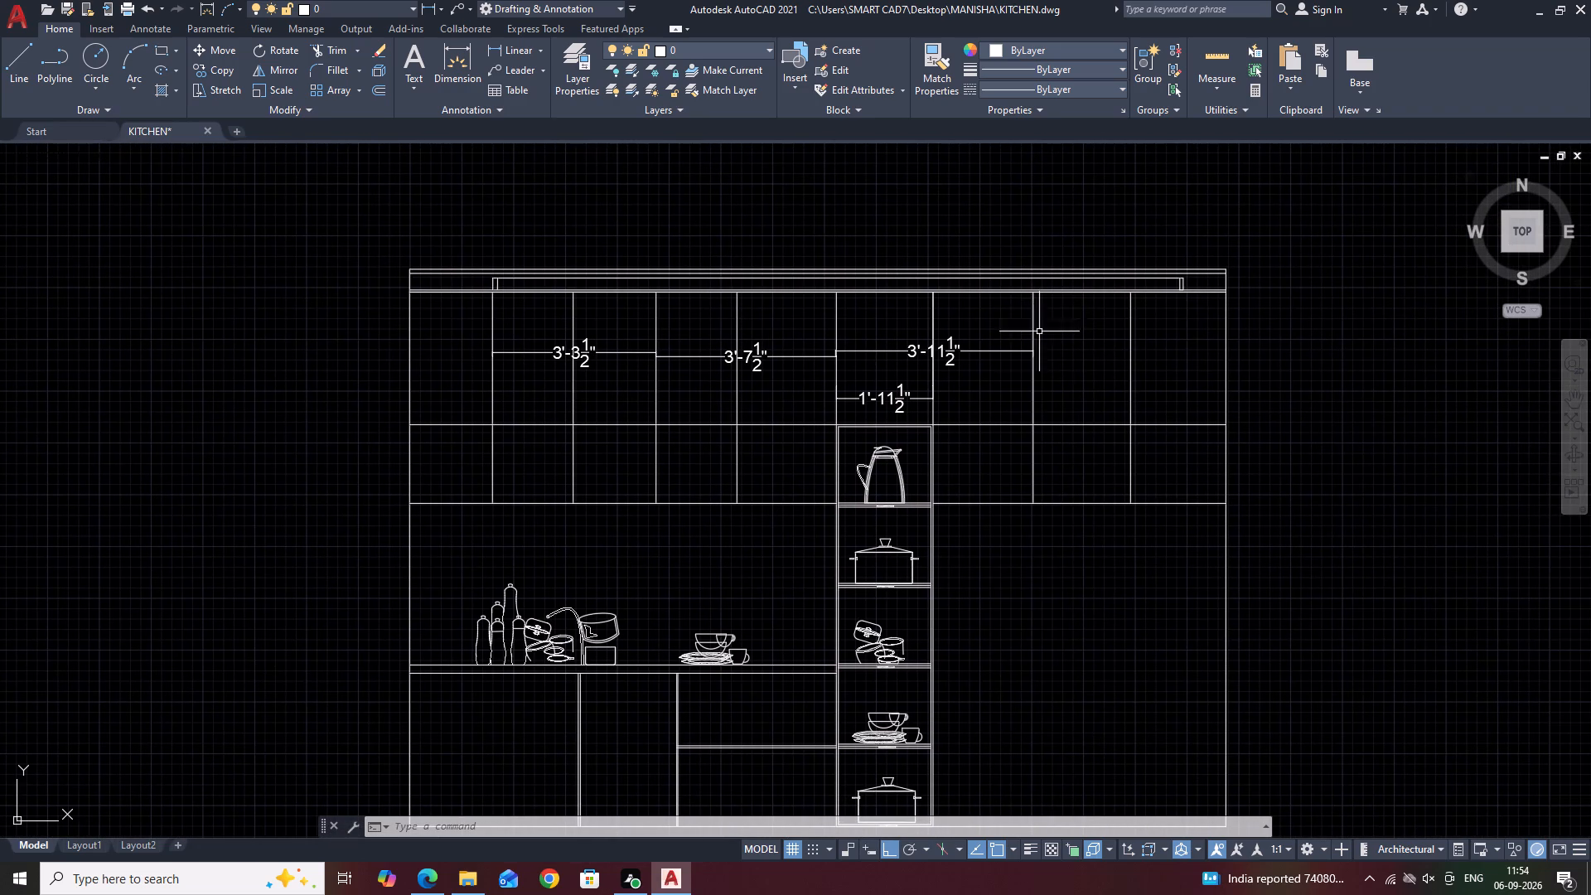
scroll(996, 389, down, 1)
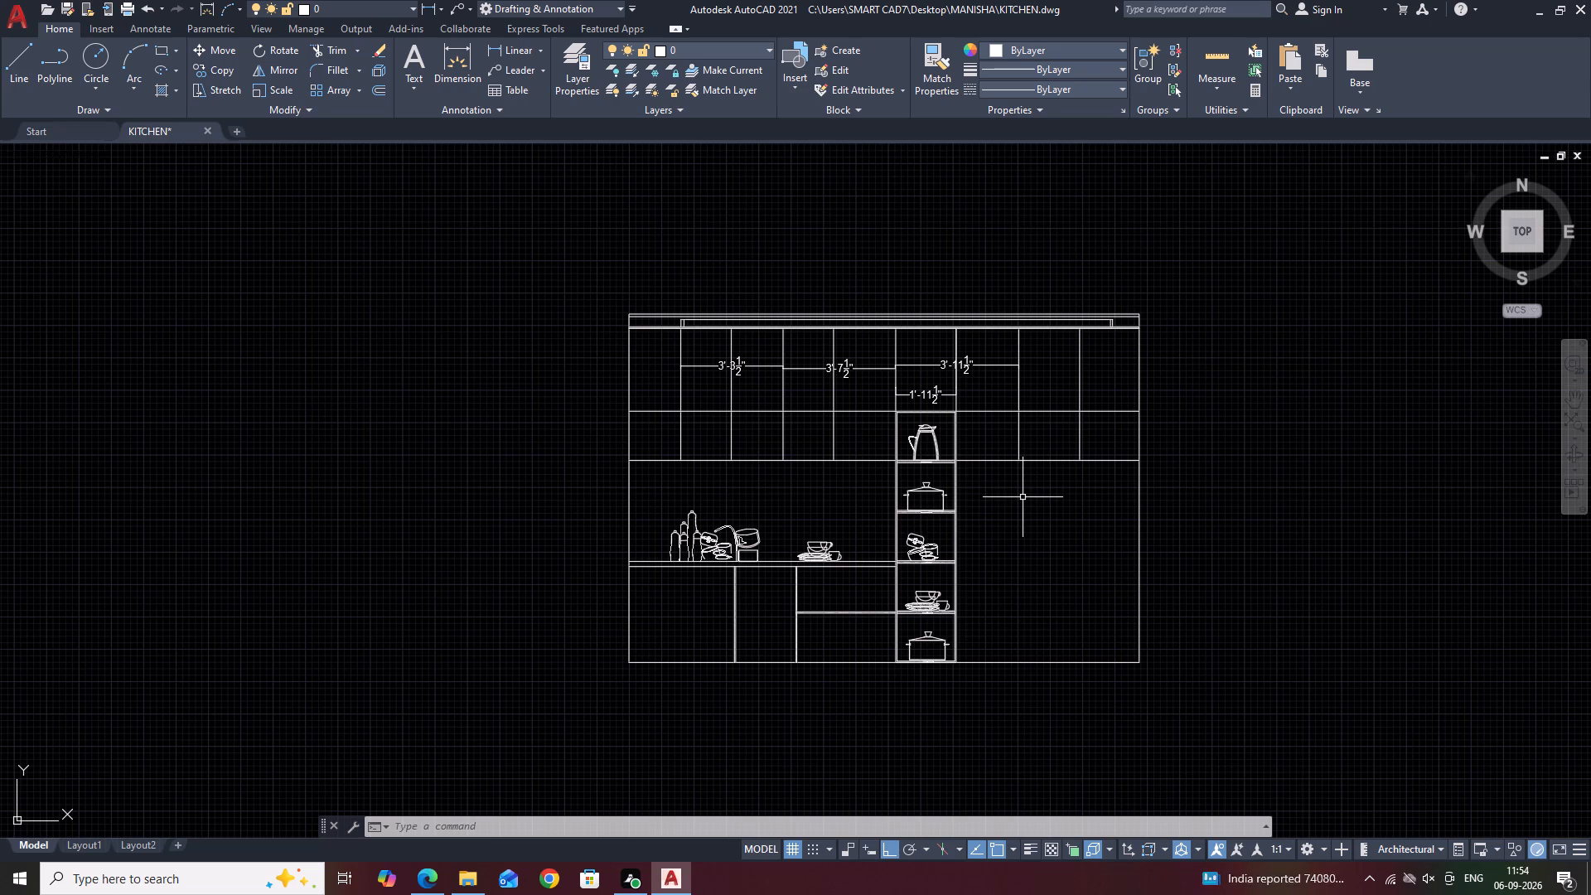
scroll(913, 480, up, 2)
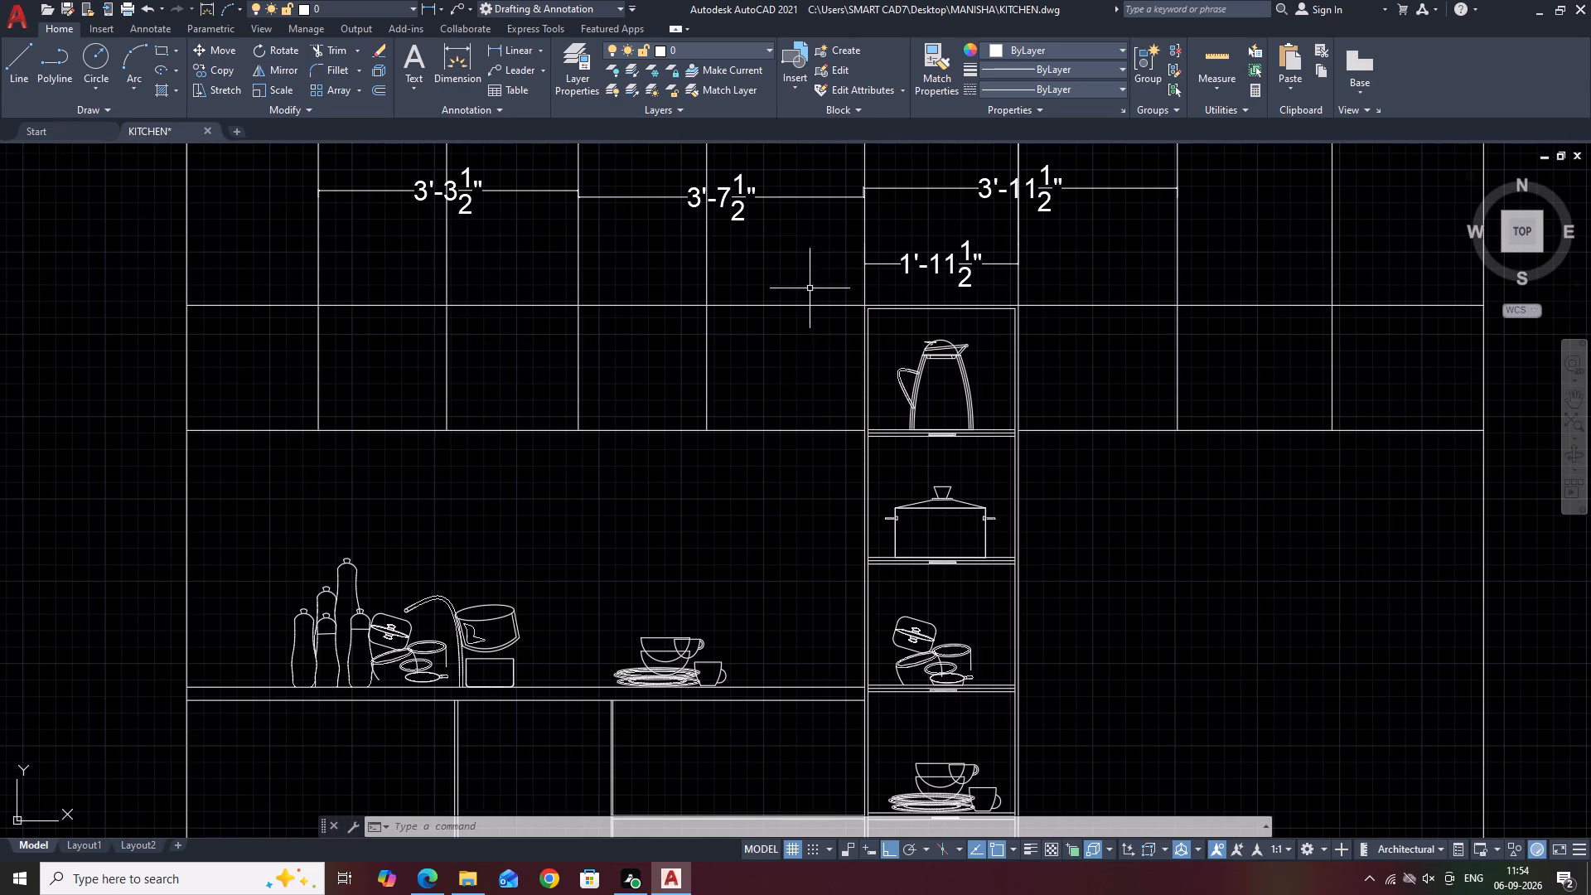
scroll(815, 278, down, 2)
scroll(815, 294, up, 2)
scroll(863, 287, down, 1)
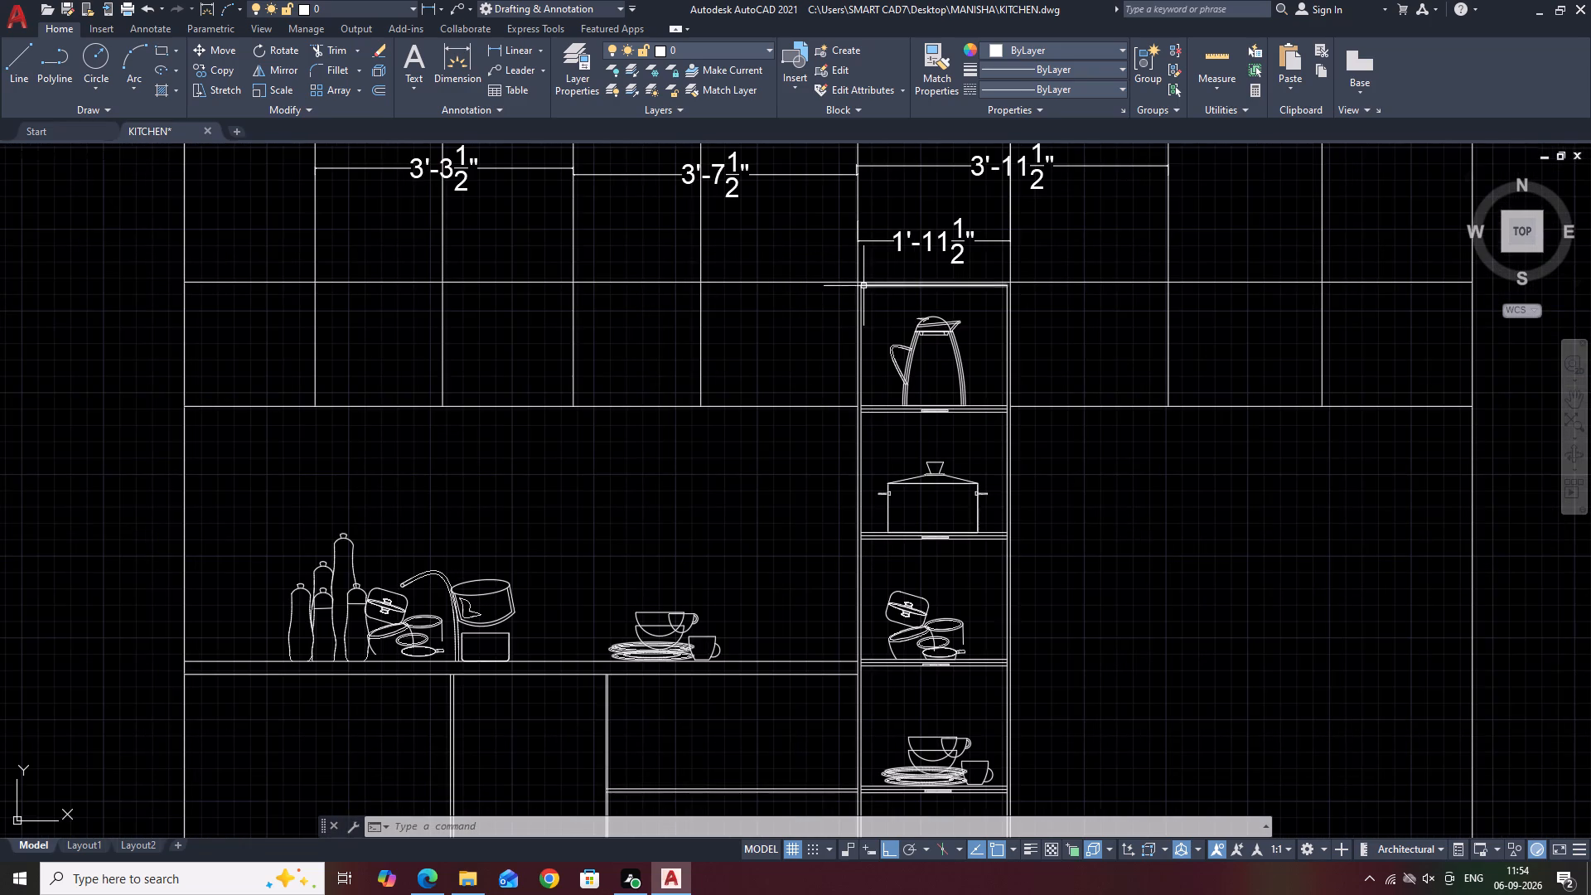
scroll(866, 288, down, 1)
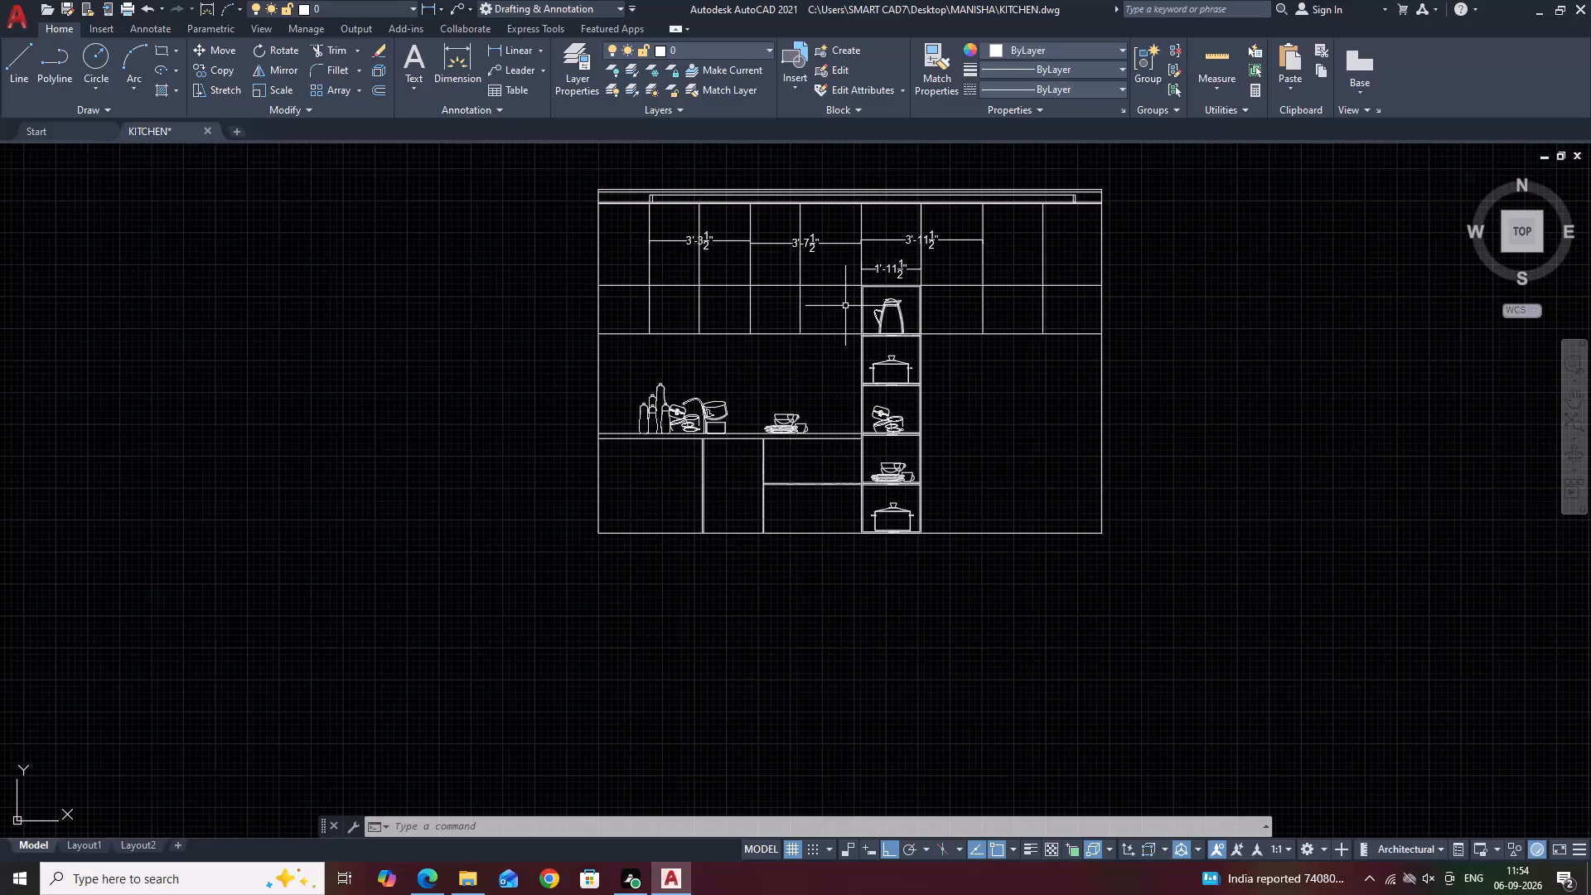
scroll(863, 293, up, 2)
click(848, 254)
key(Escape)
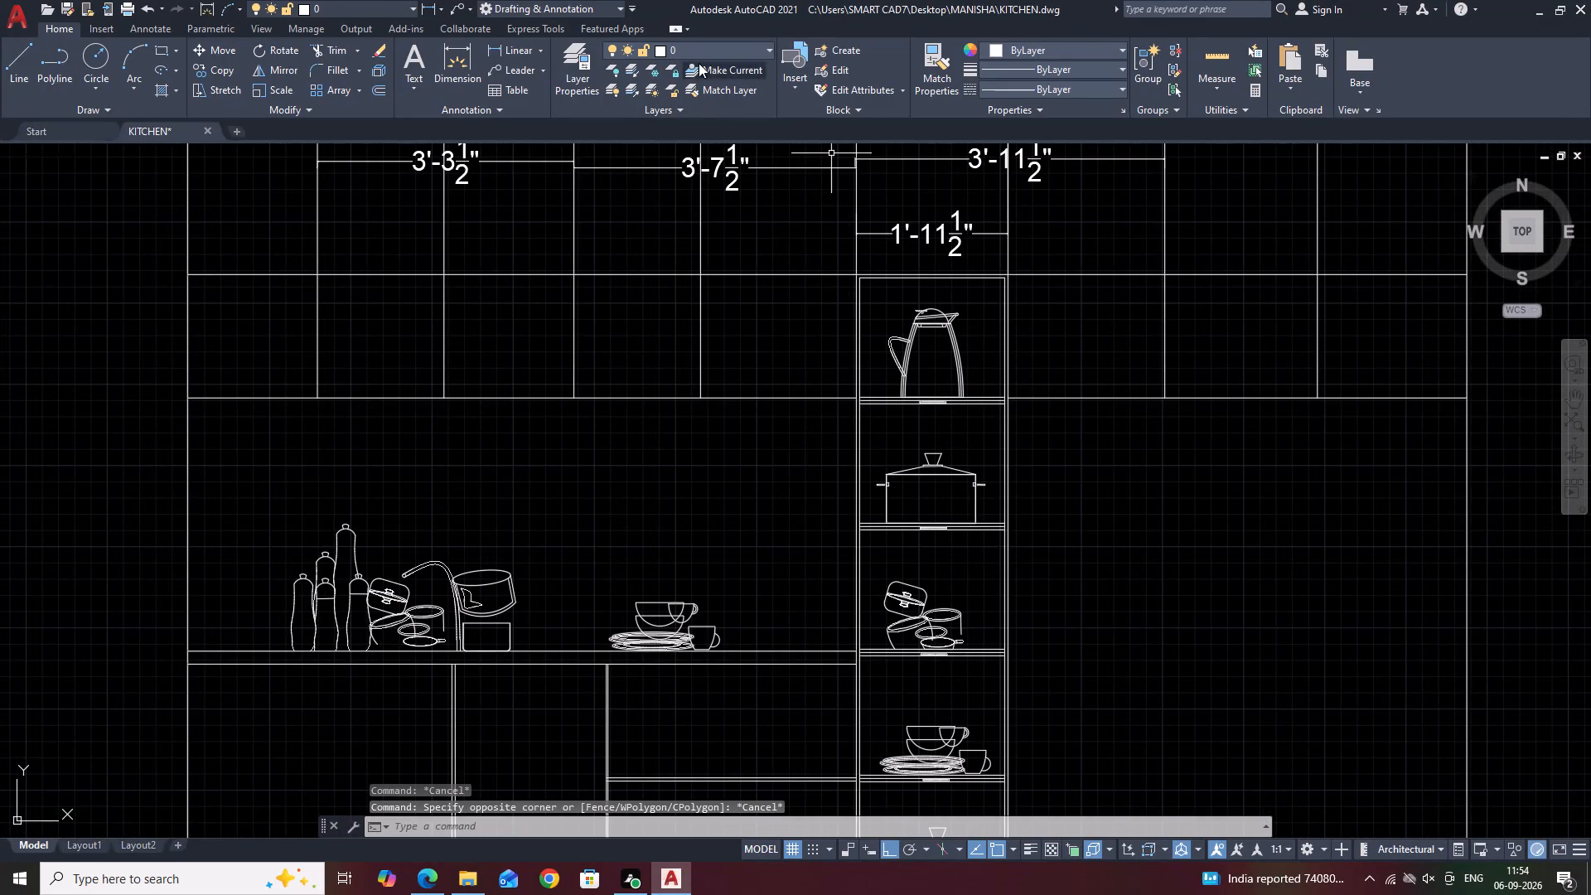
Measure the width of the upper cabinet bay immediately left of the tall shelf unit using a linear dimension preview.
click(507, 43)
scroll(704, 257, up, 2)
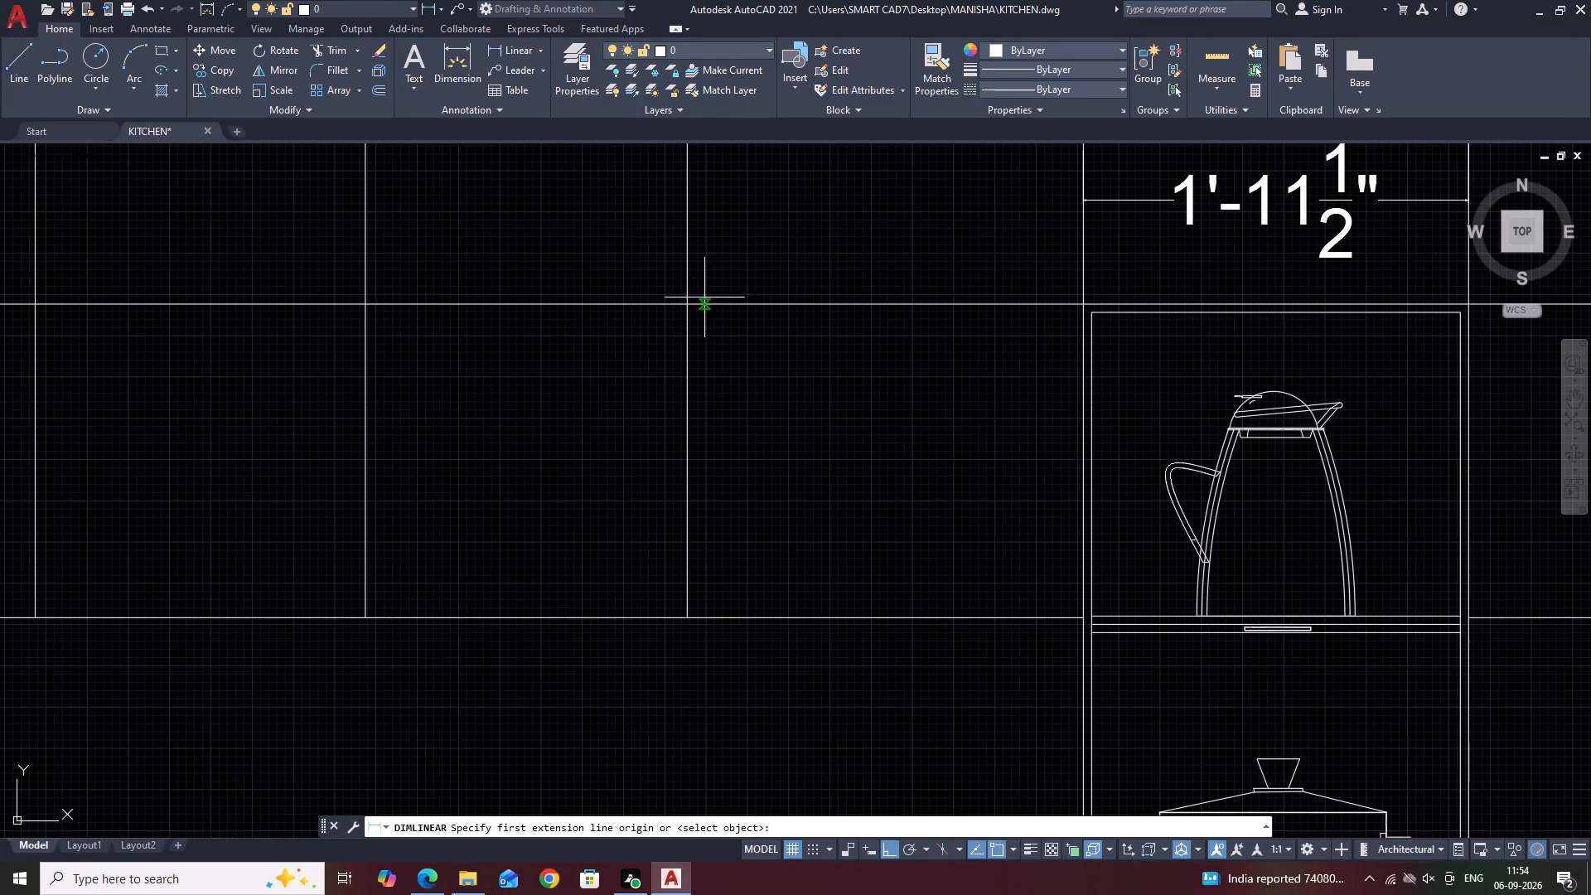
click(686, 305)
click(1088, 306)
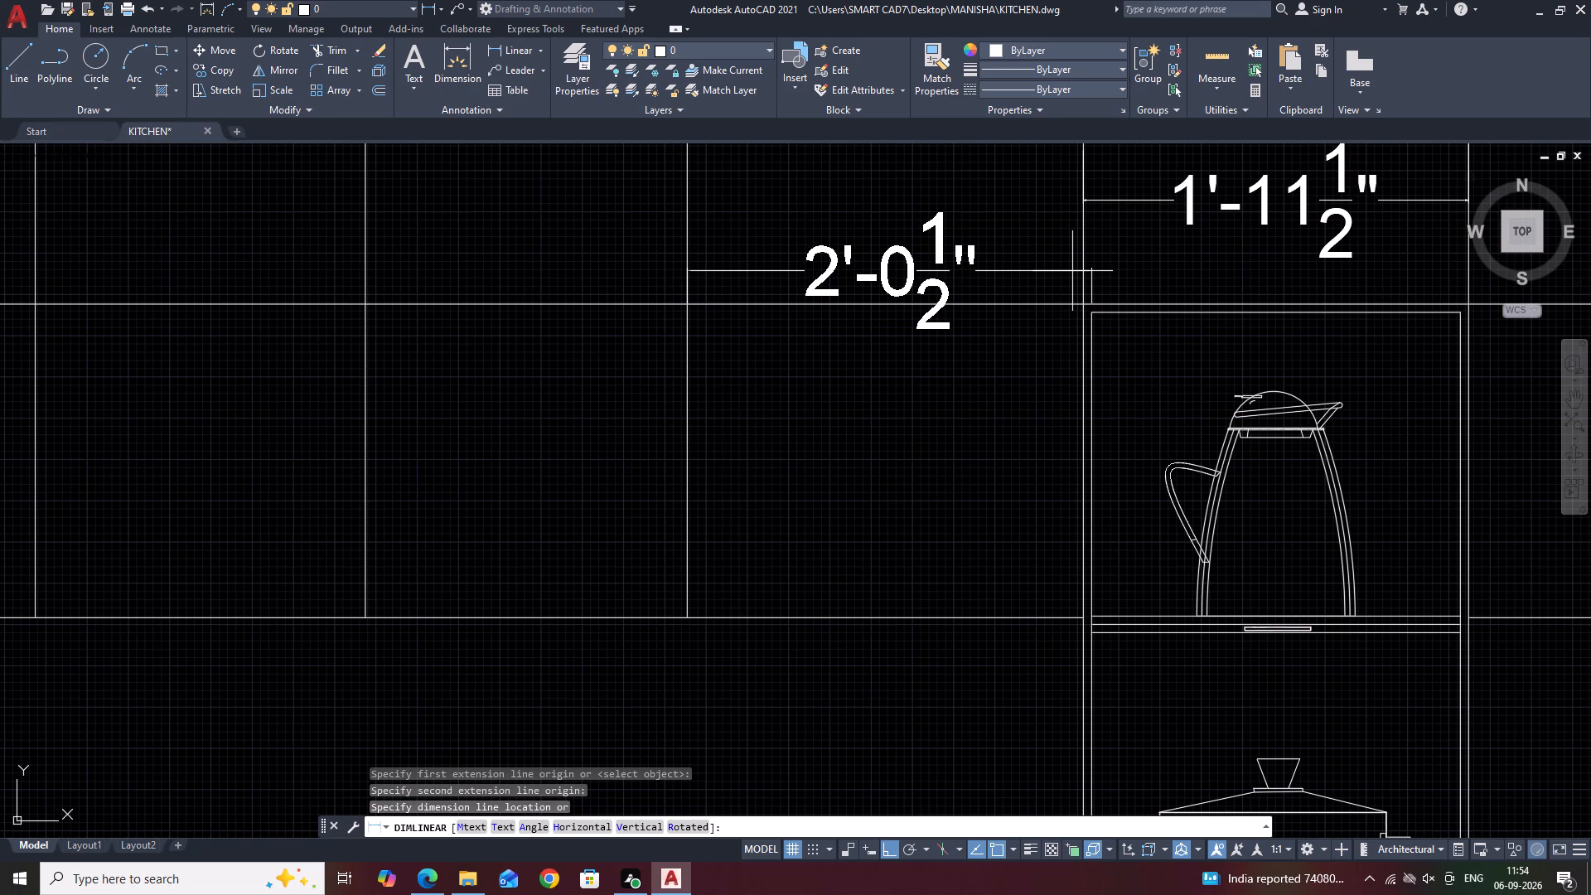
key(Escape)
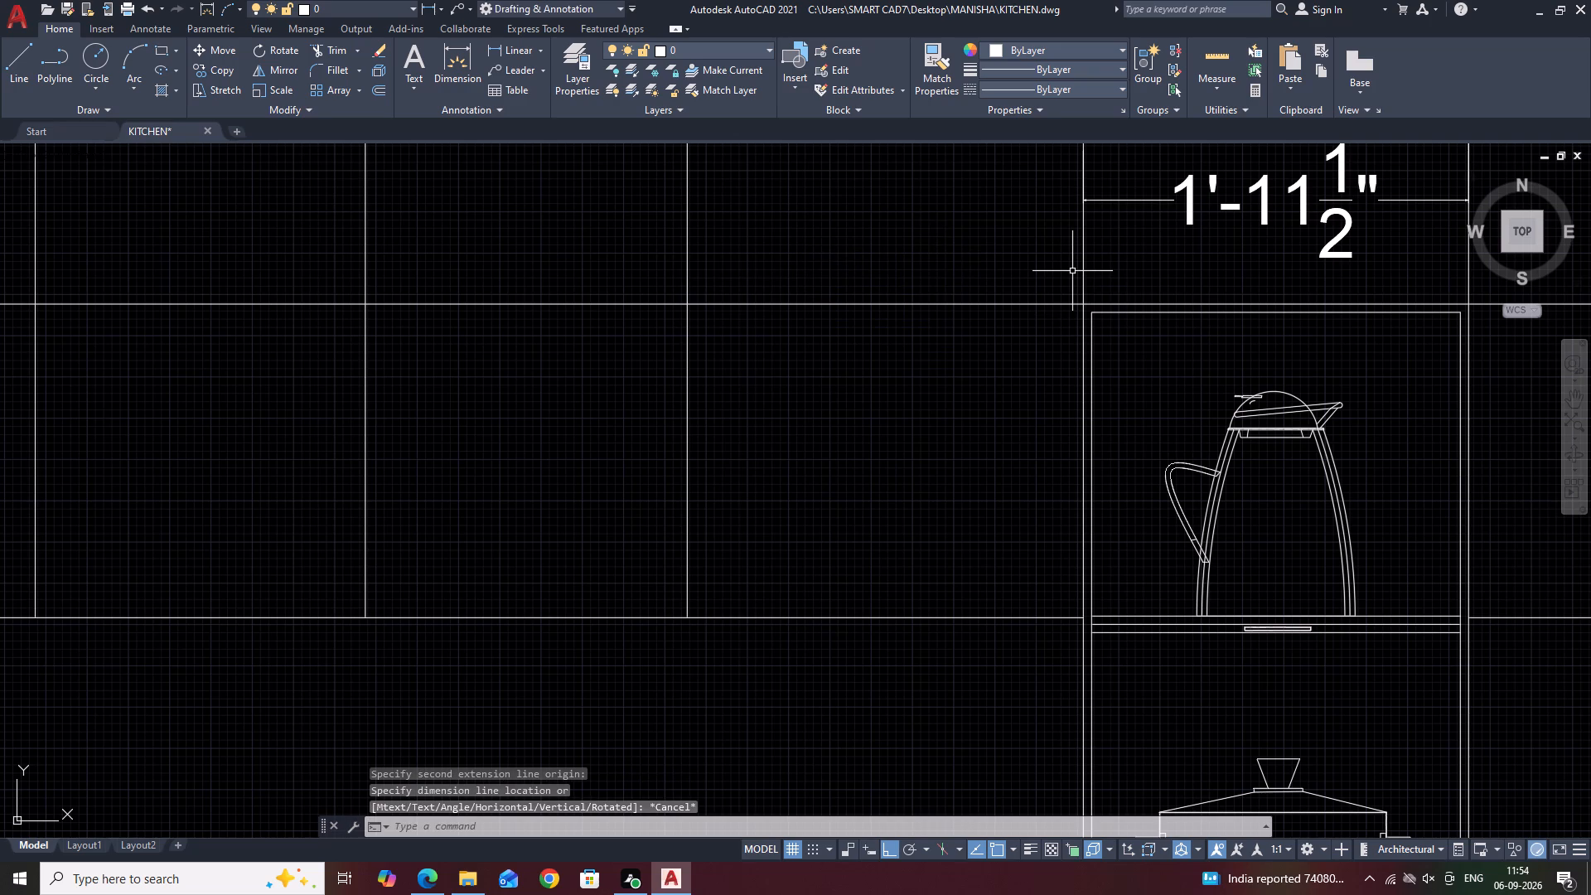
Measure the width of the second upper cabinet bay left of the tall shelf unit using a linear dimension preview.
scroll(1071, 271, down, 3)
middle_drag(1018, 262, 1063, 350)
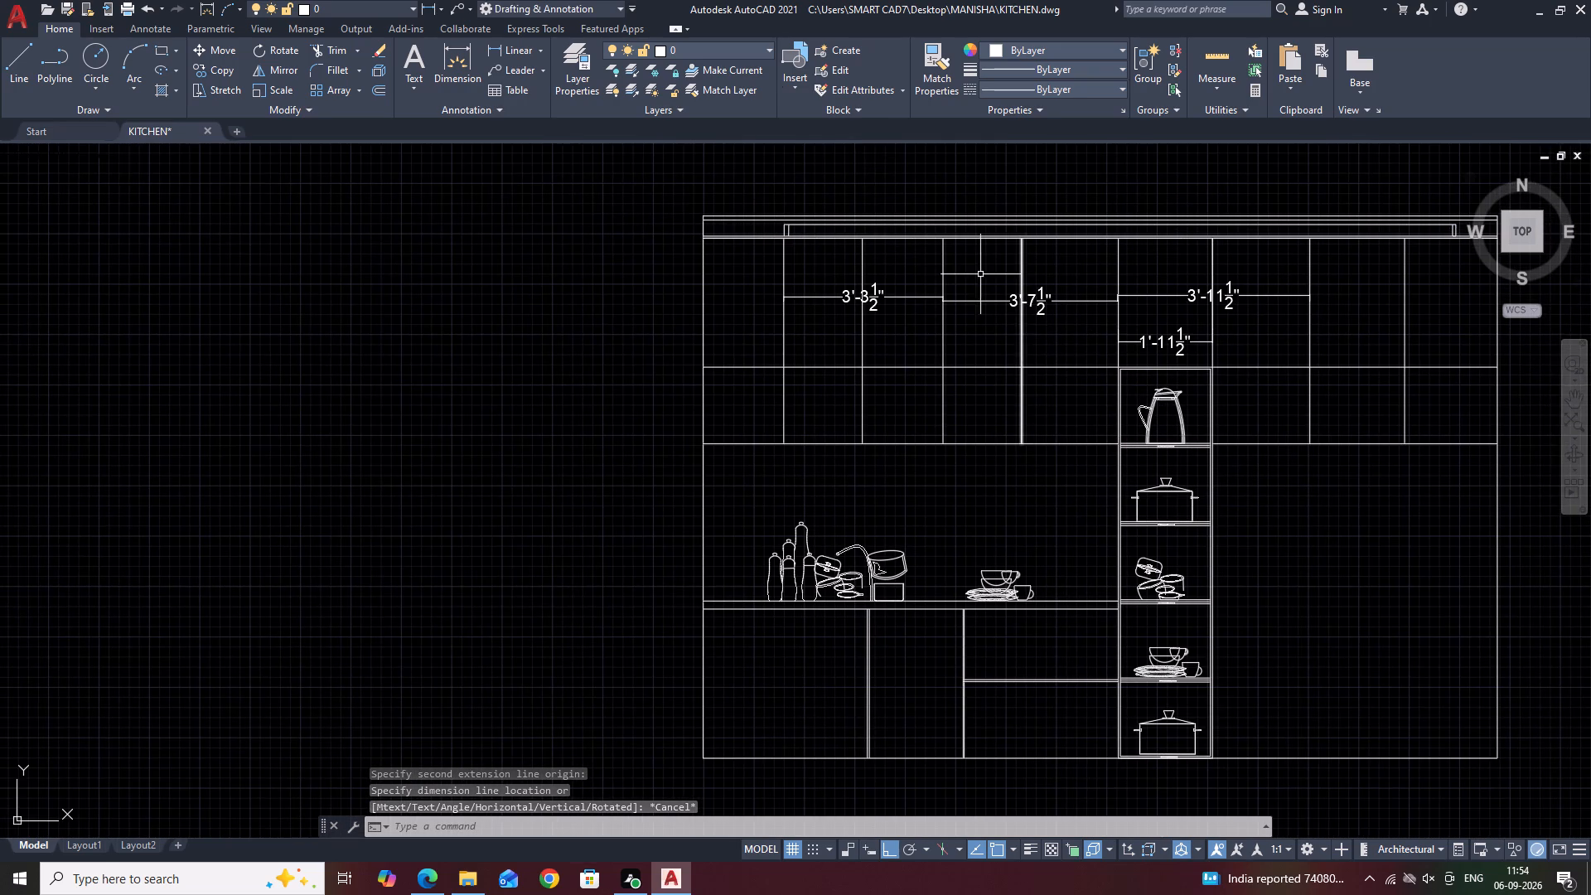
click(496, 51)
scroll(957, 372, up, 2)
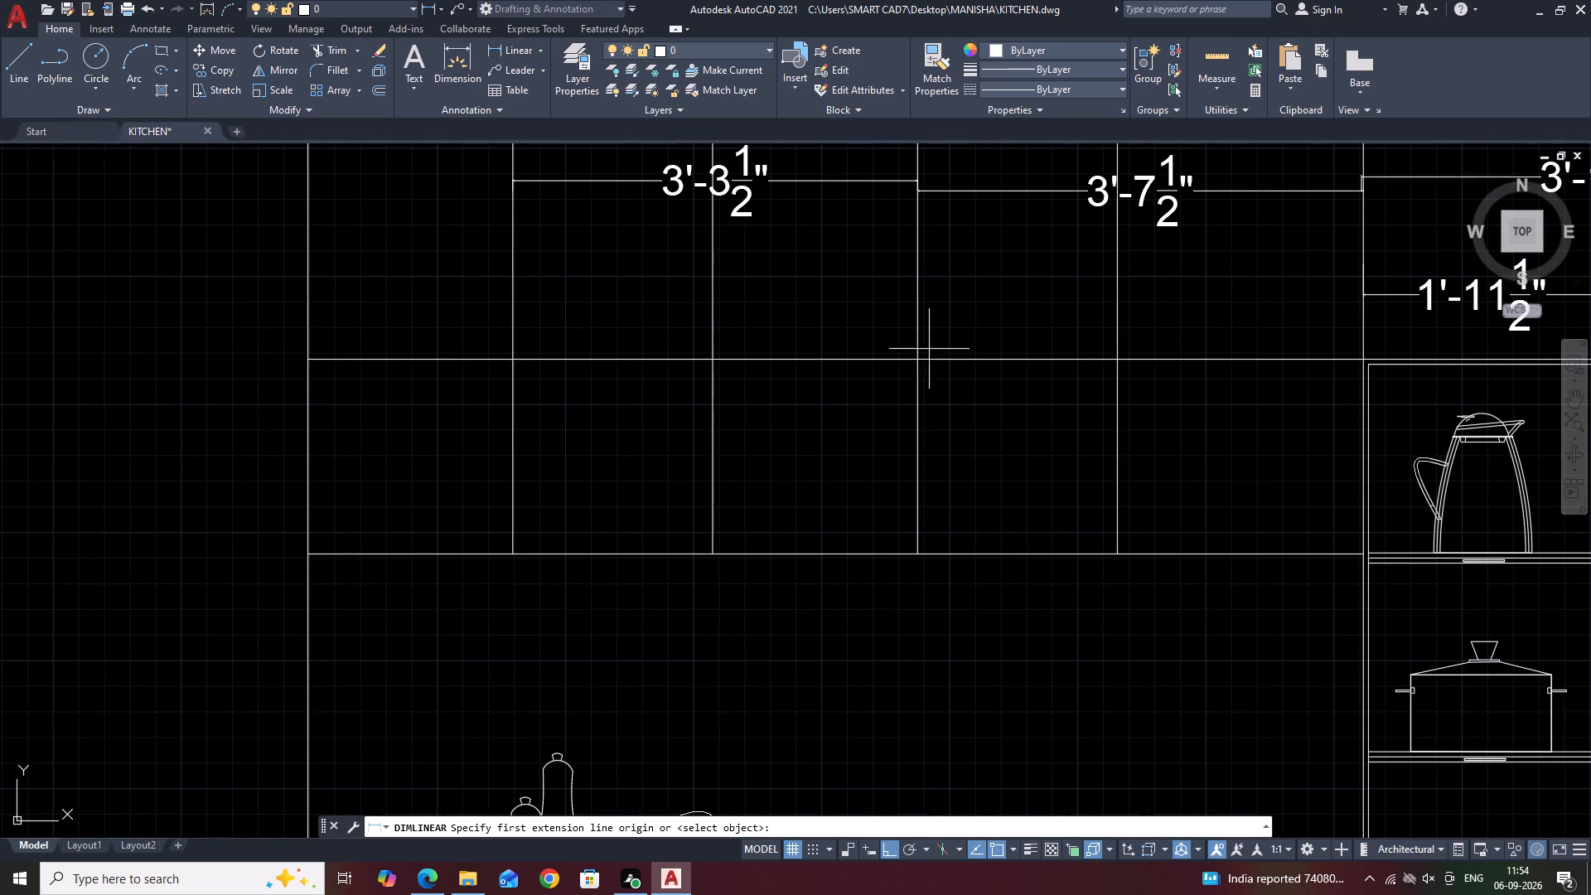
click(916, 356)
click(1116, 359)
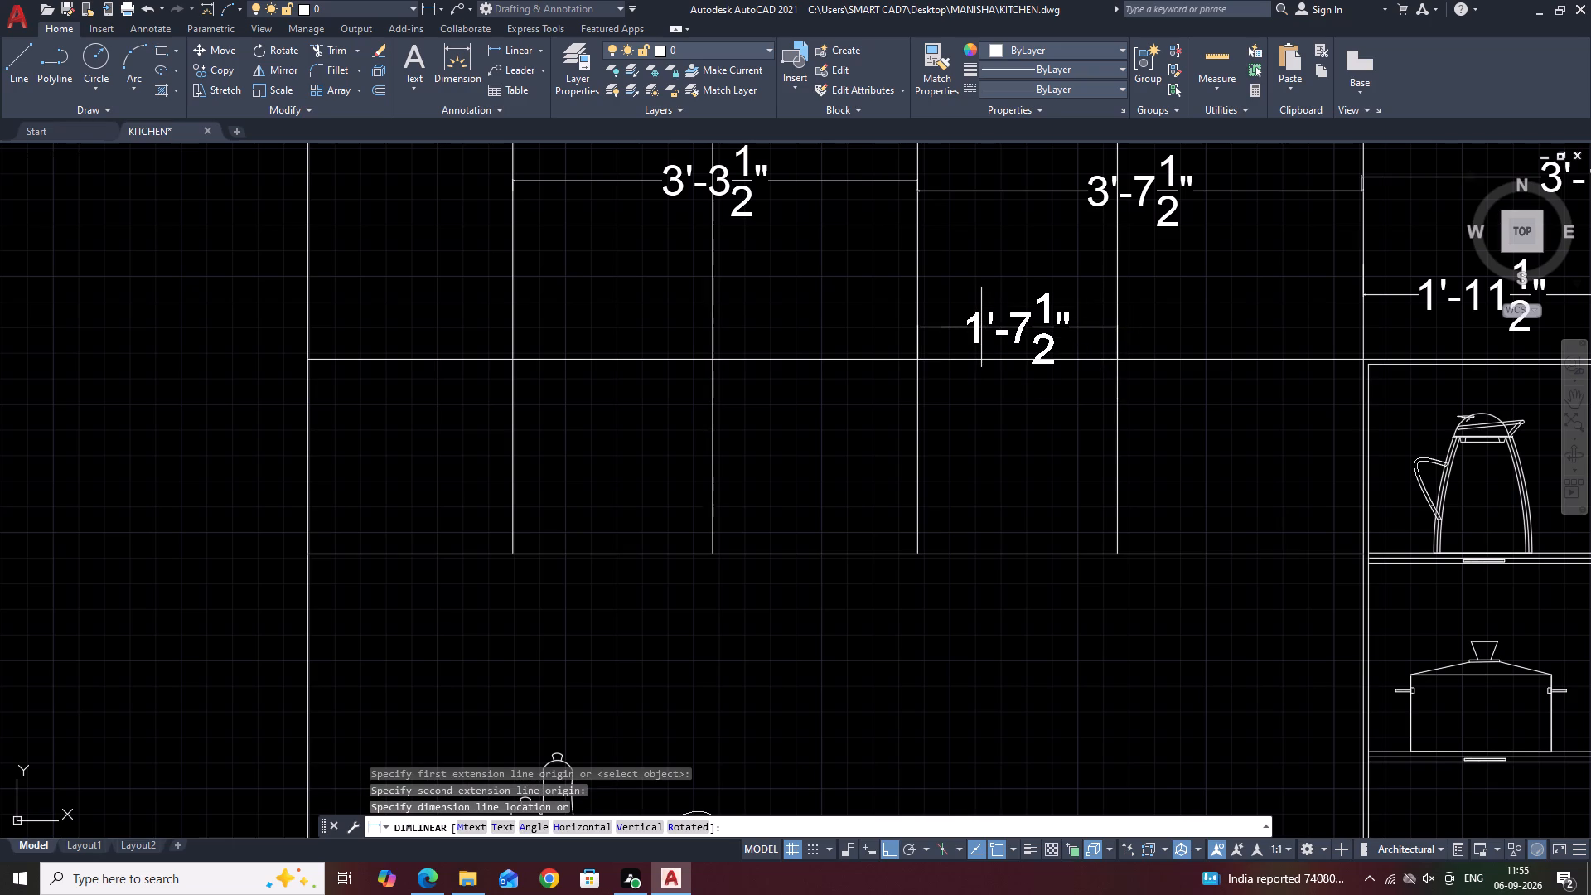
key(Escape)
Add a horizontal linear dimension just below the countertop across the base drawer section immediately left of the tall shelf unit.
scroll(993, 331, down, 3)
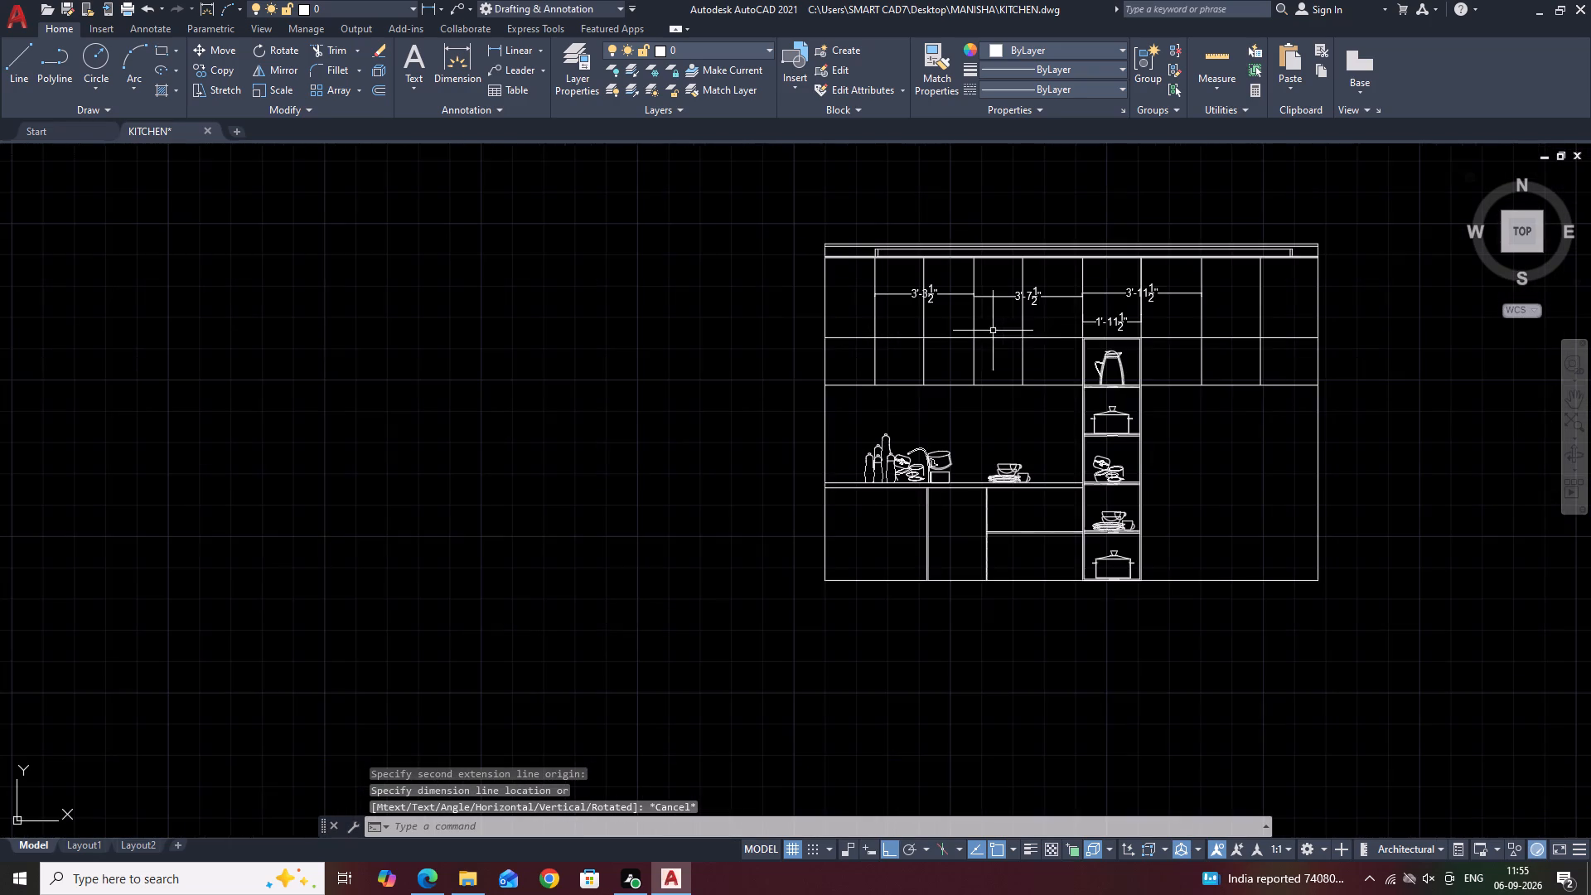
scroll(1076, 325, up, 1)
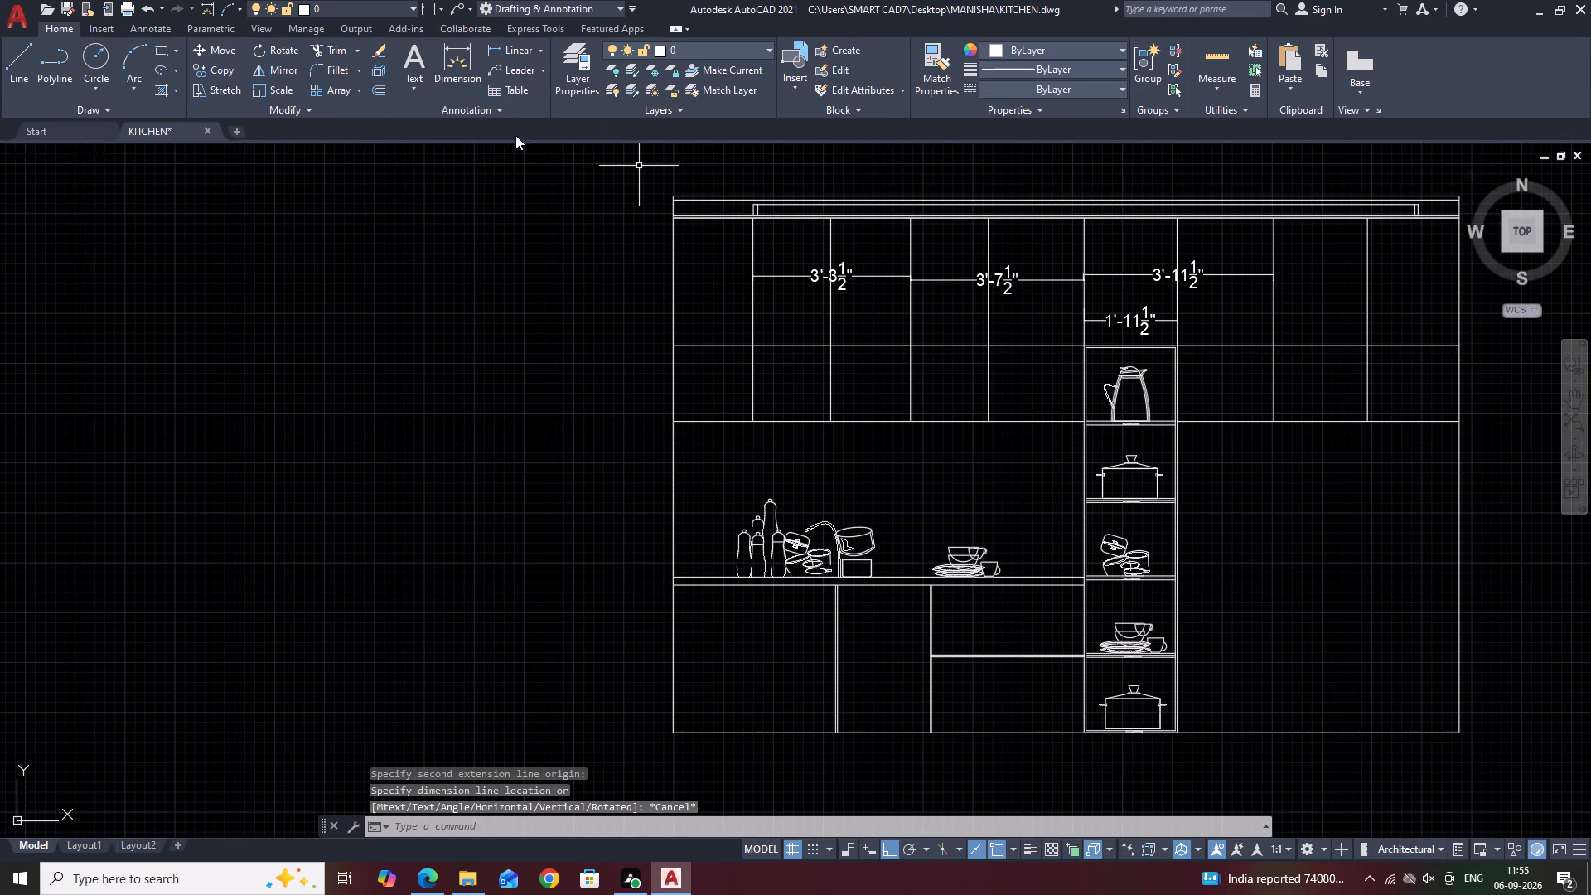
click(506, 52)
scroll(950, 580, up, 3)
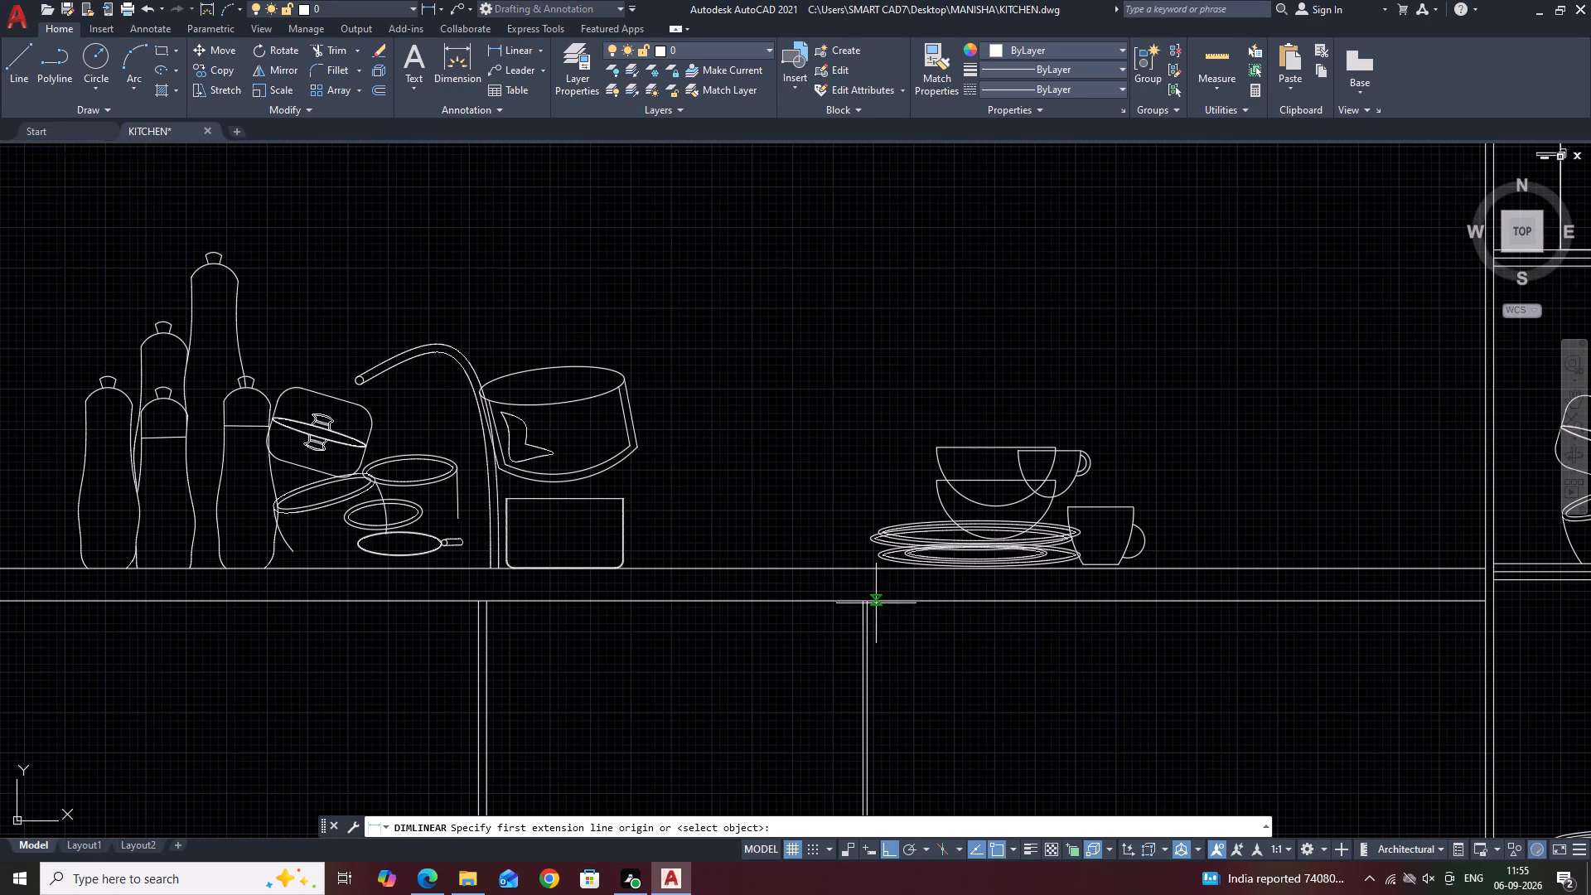
click(868, 605)
click(1482, 602)
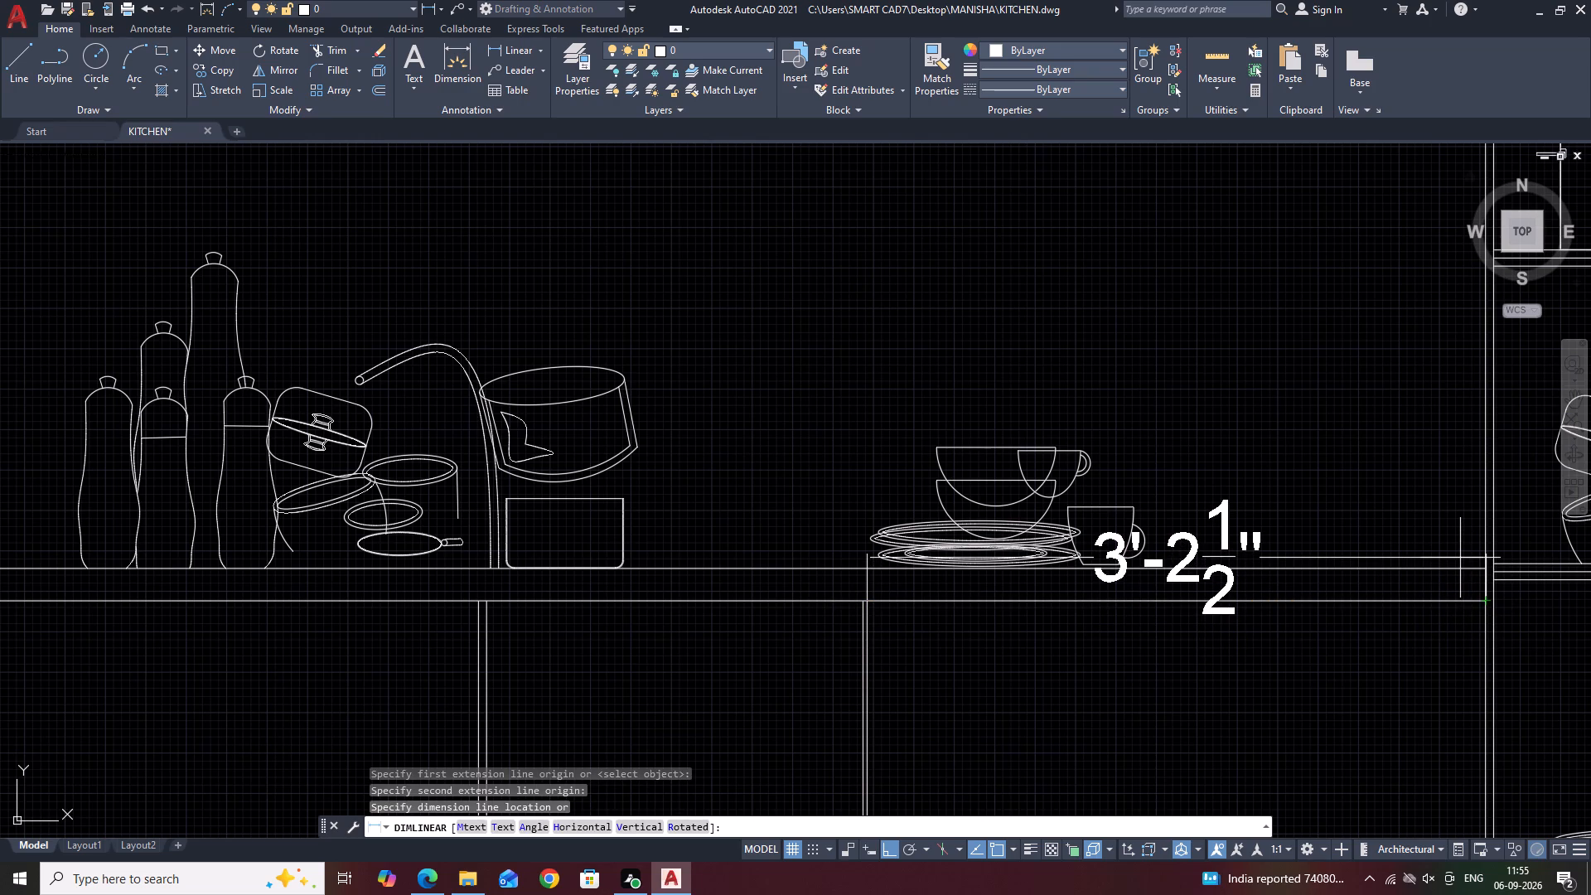
scroll(1453, 564, down, 1)
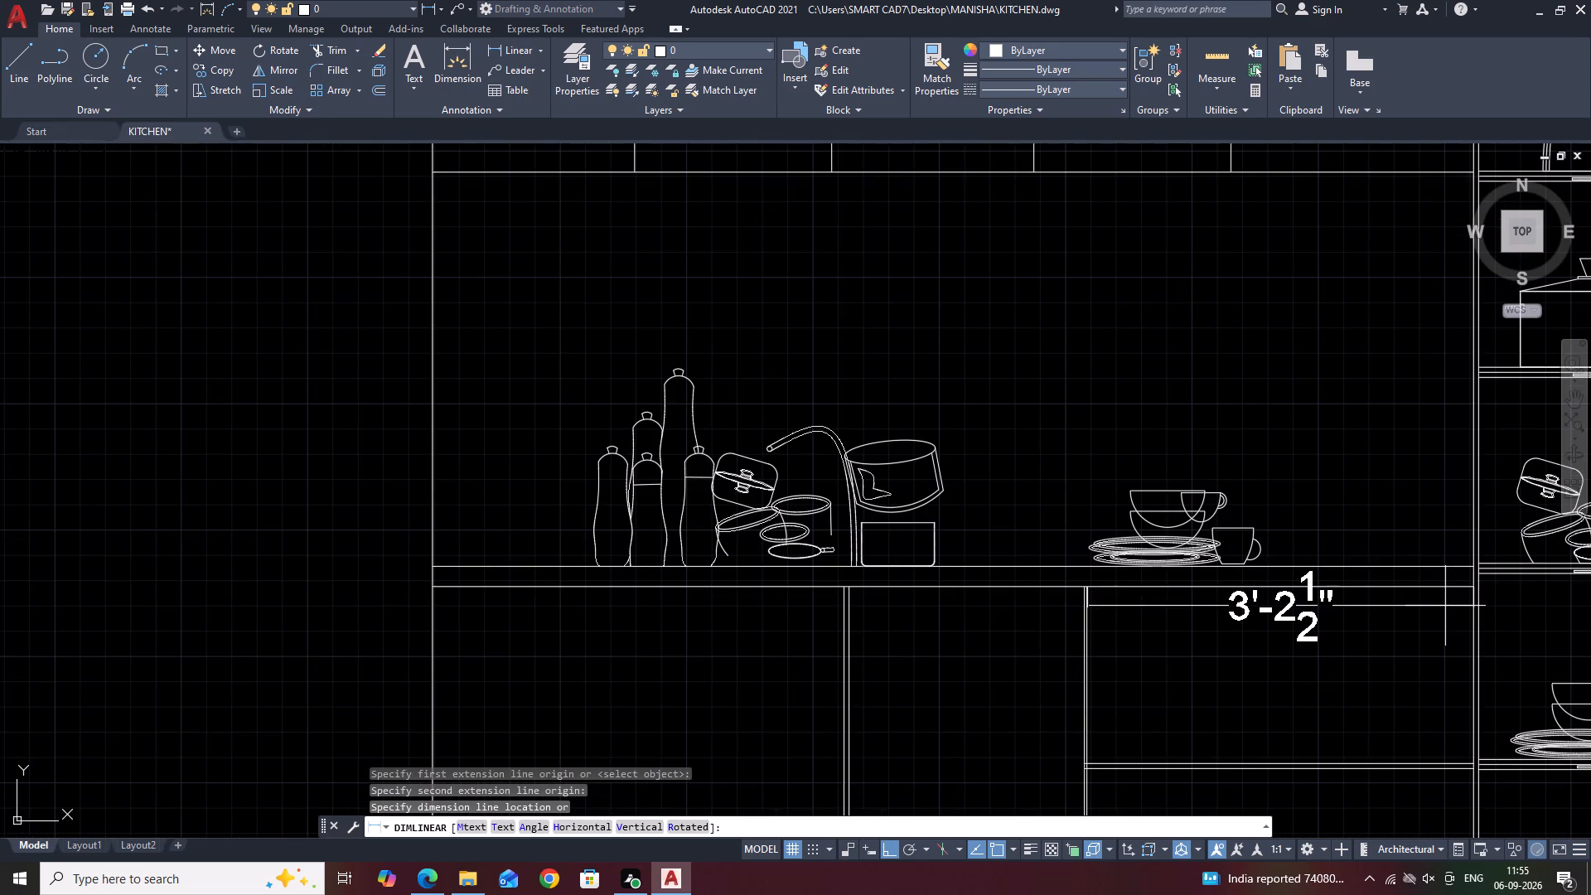
click(1444, 606)
scroll(1303, 333, down, 3)
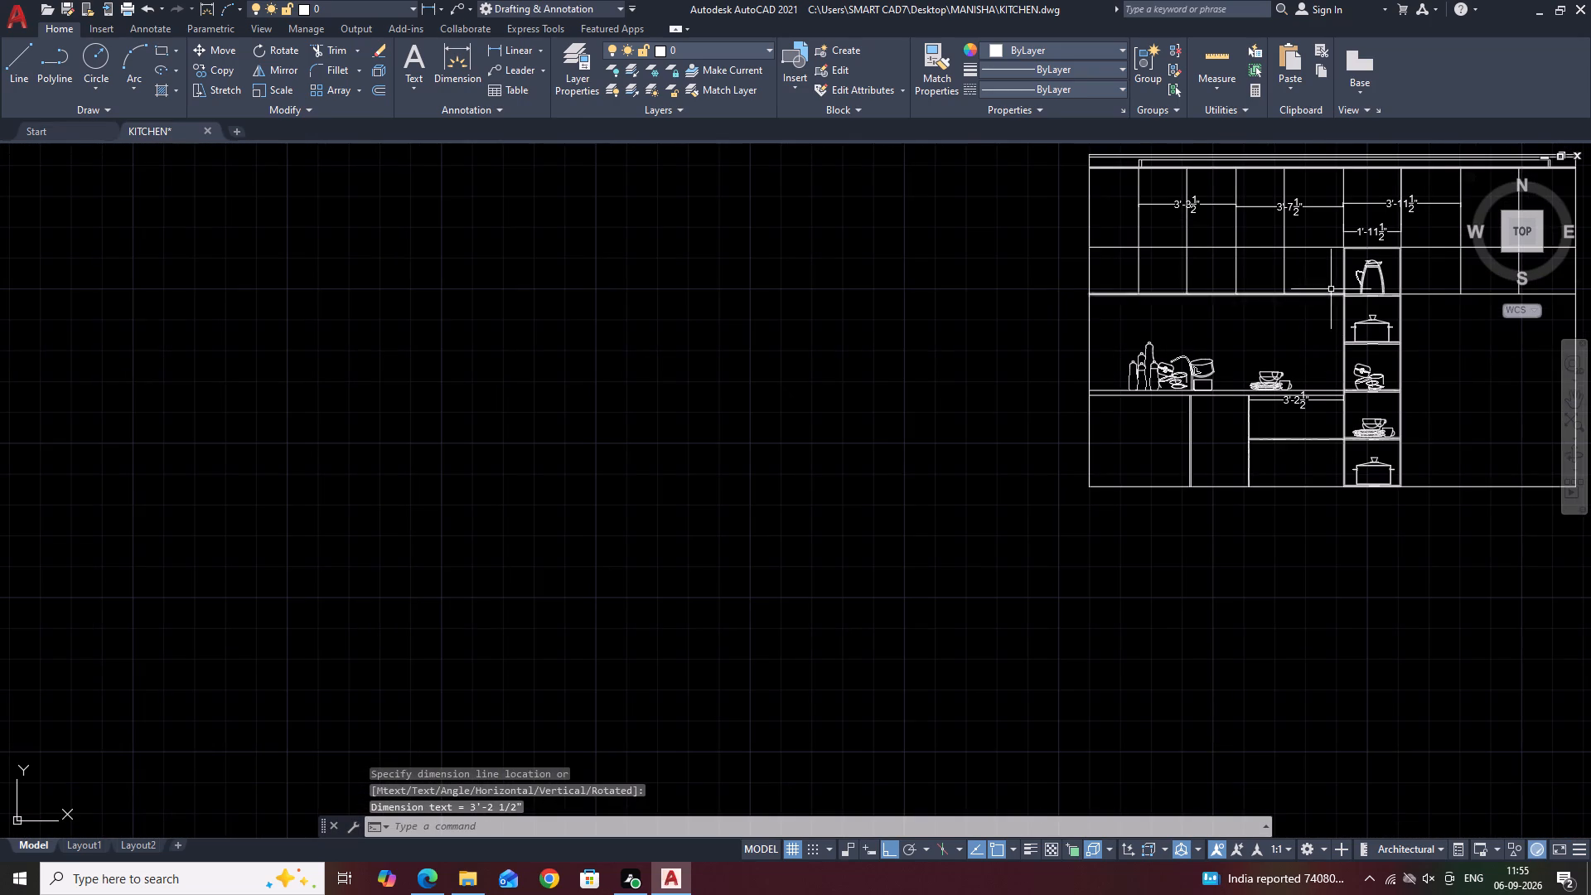
Move the tall shelf unit with its dimension, the countertop, base cabinet dividers and counter items 2'-0" to the left.
middle_drag(1331, 288, 1261, 289)
click(1028, 215)
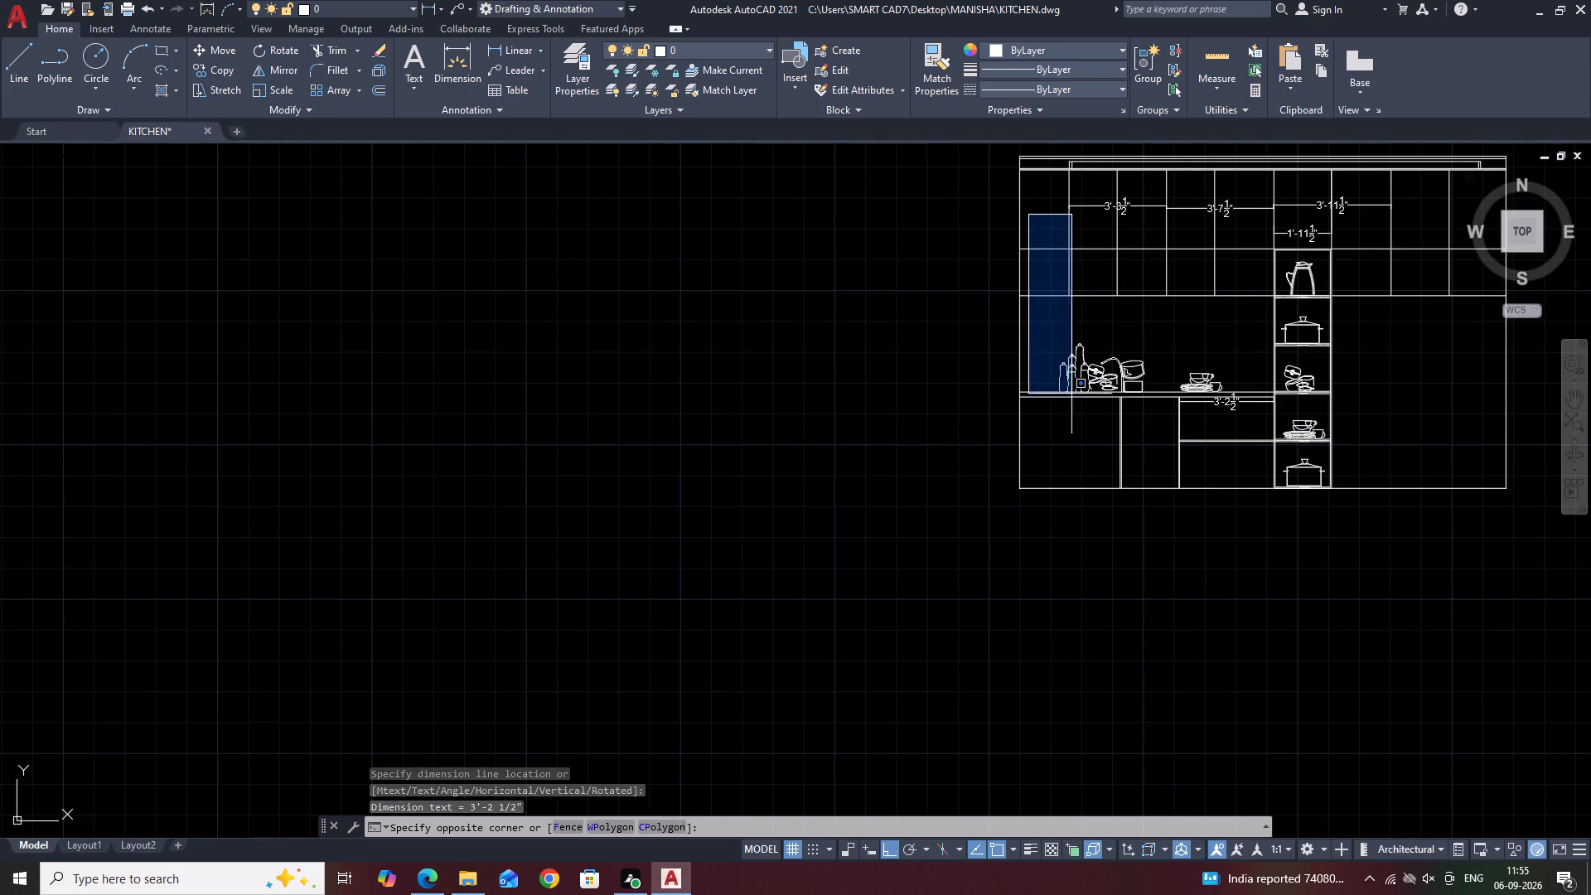
scroll(1353, 527, up, 1)
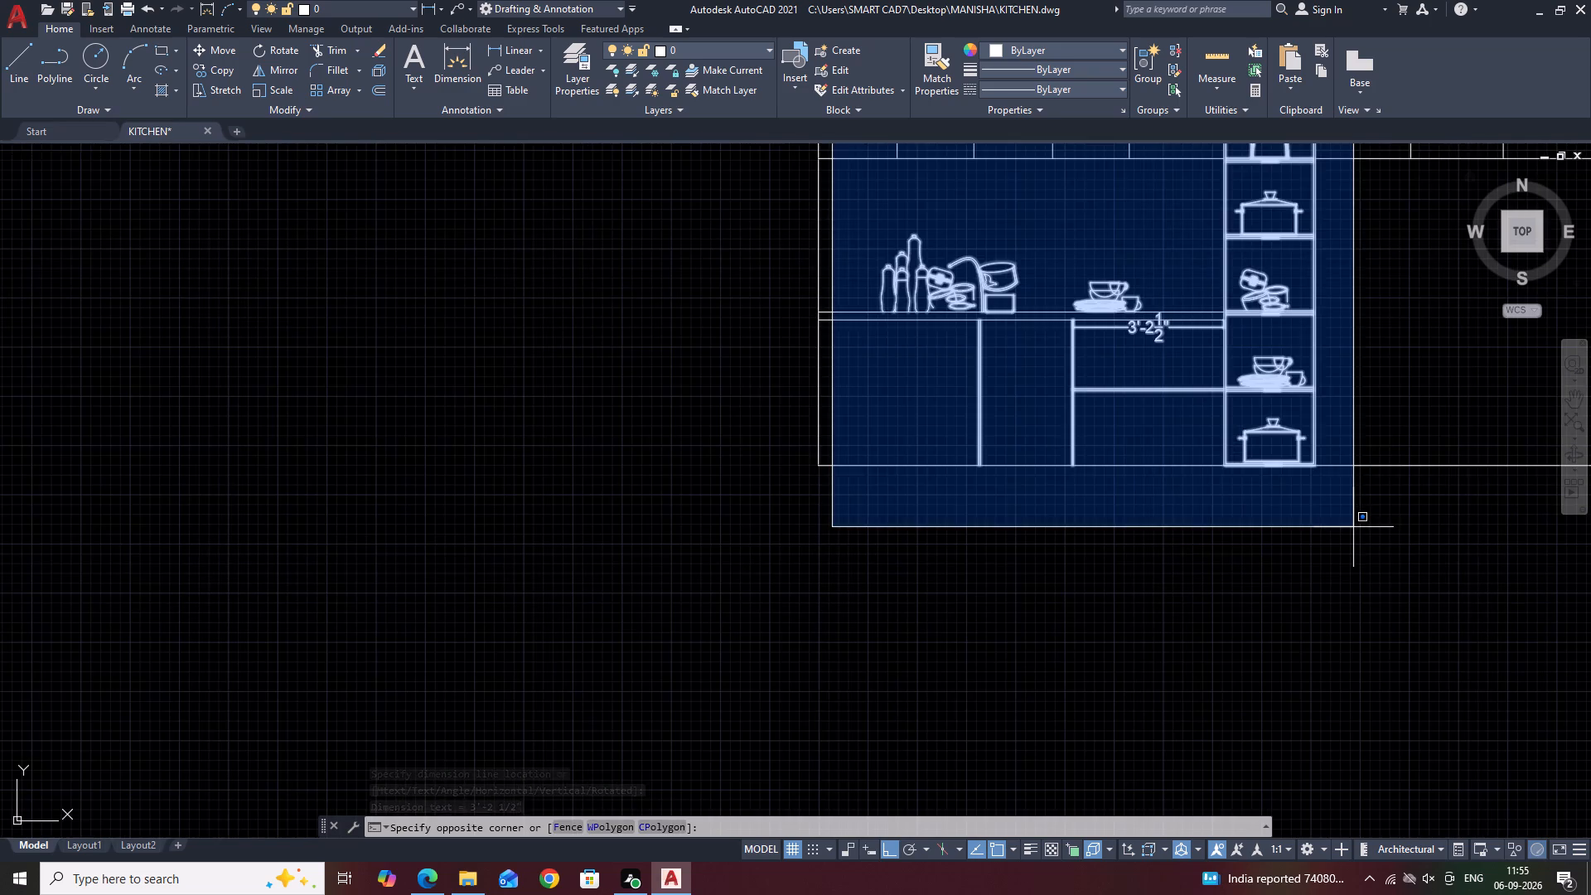
click(1352, 522)
middle_drag(1351, 302, 1367, 457)
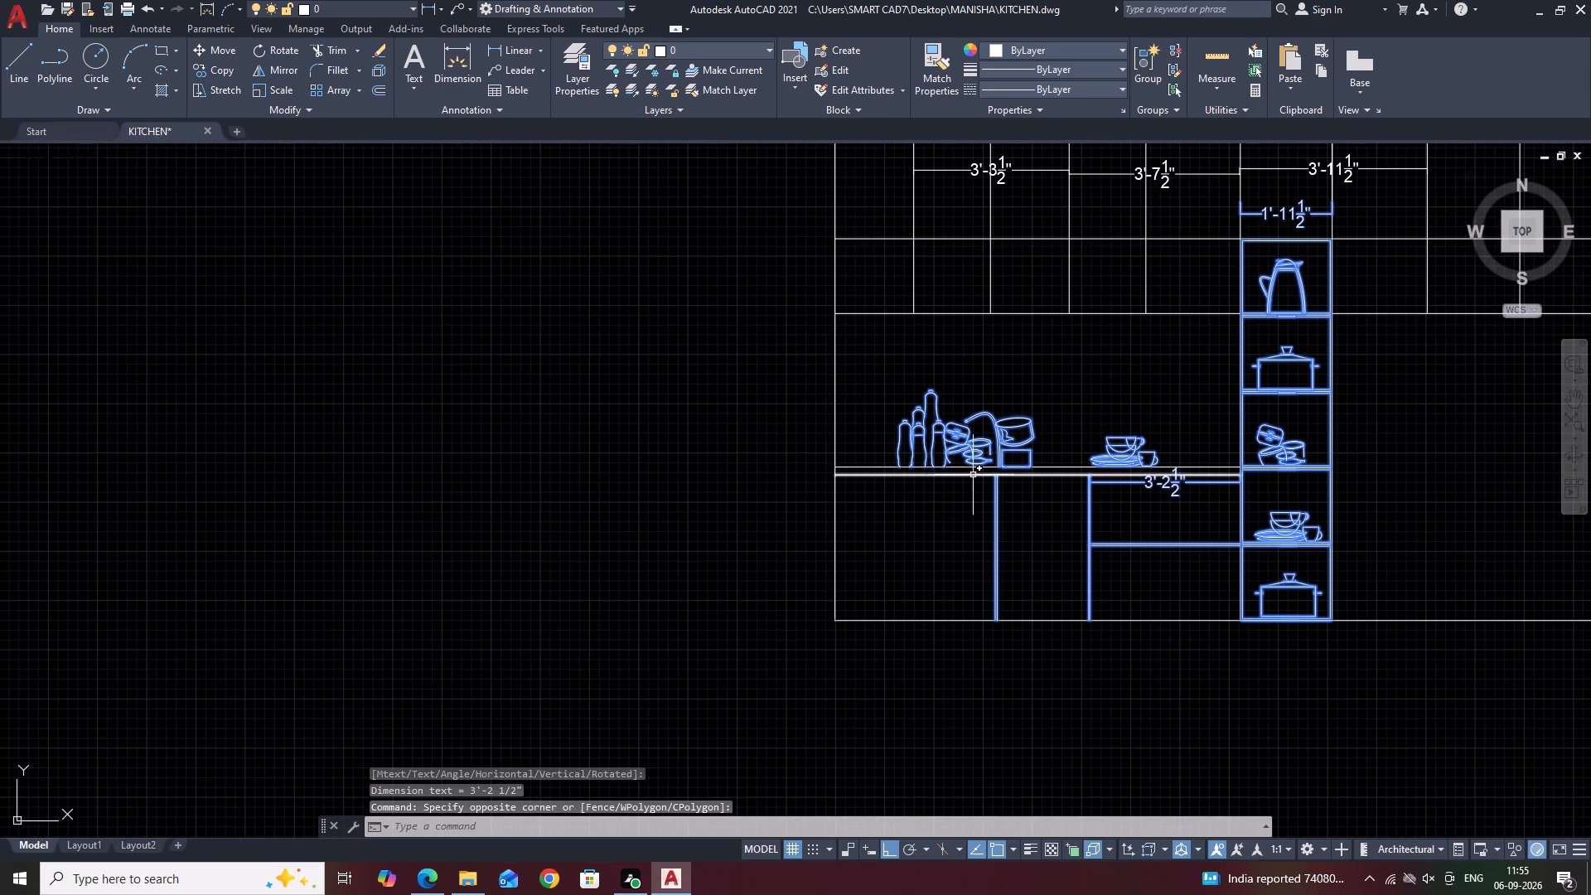
scroll(1042, 474, up, 2)
click(1248, 353)
click(873, 586)
scroll(810, 510, down, 2)
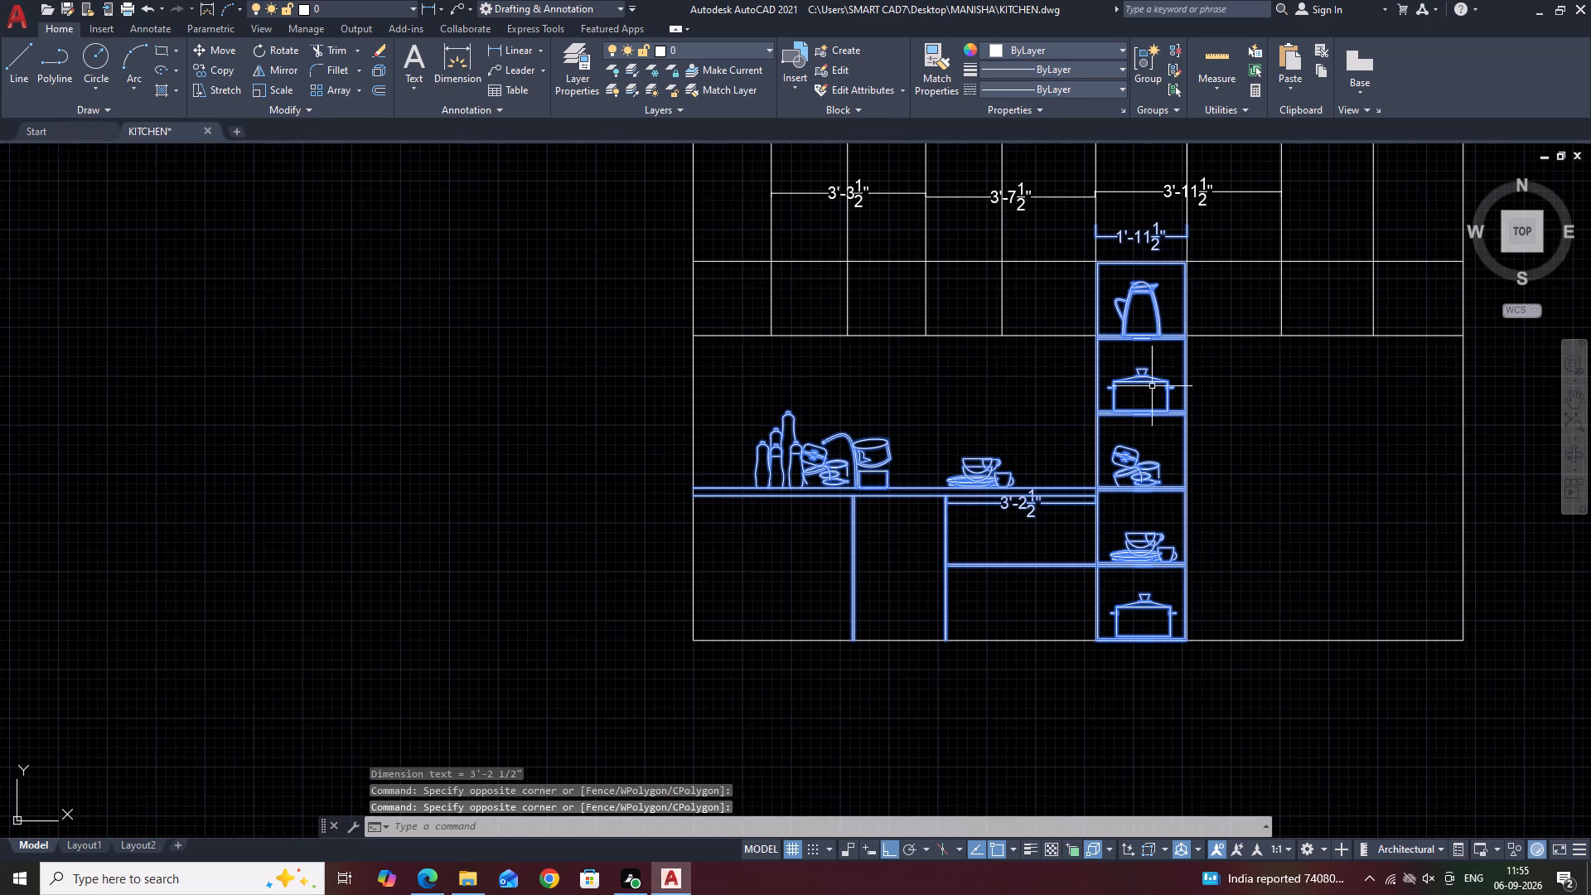
middle_drag(1175, 351, 1177, 428)
key(m)
key(space)
scroll(1101, 348, up, 5)
click(1077, 312)
scroll(1077, 312, down, 2)
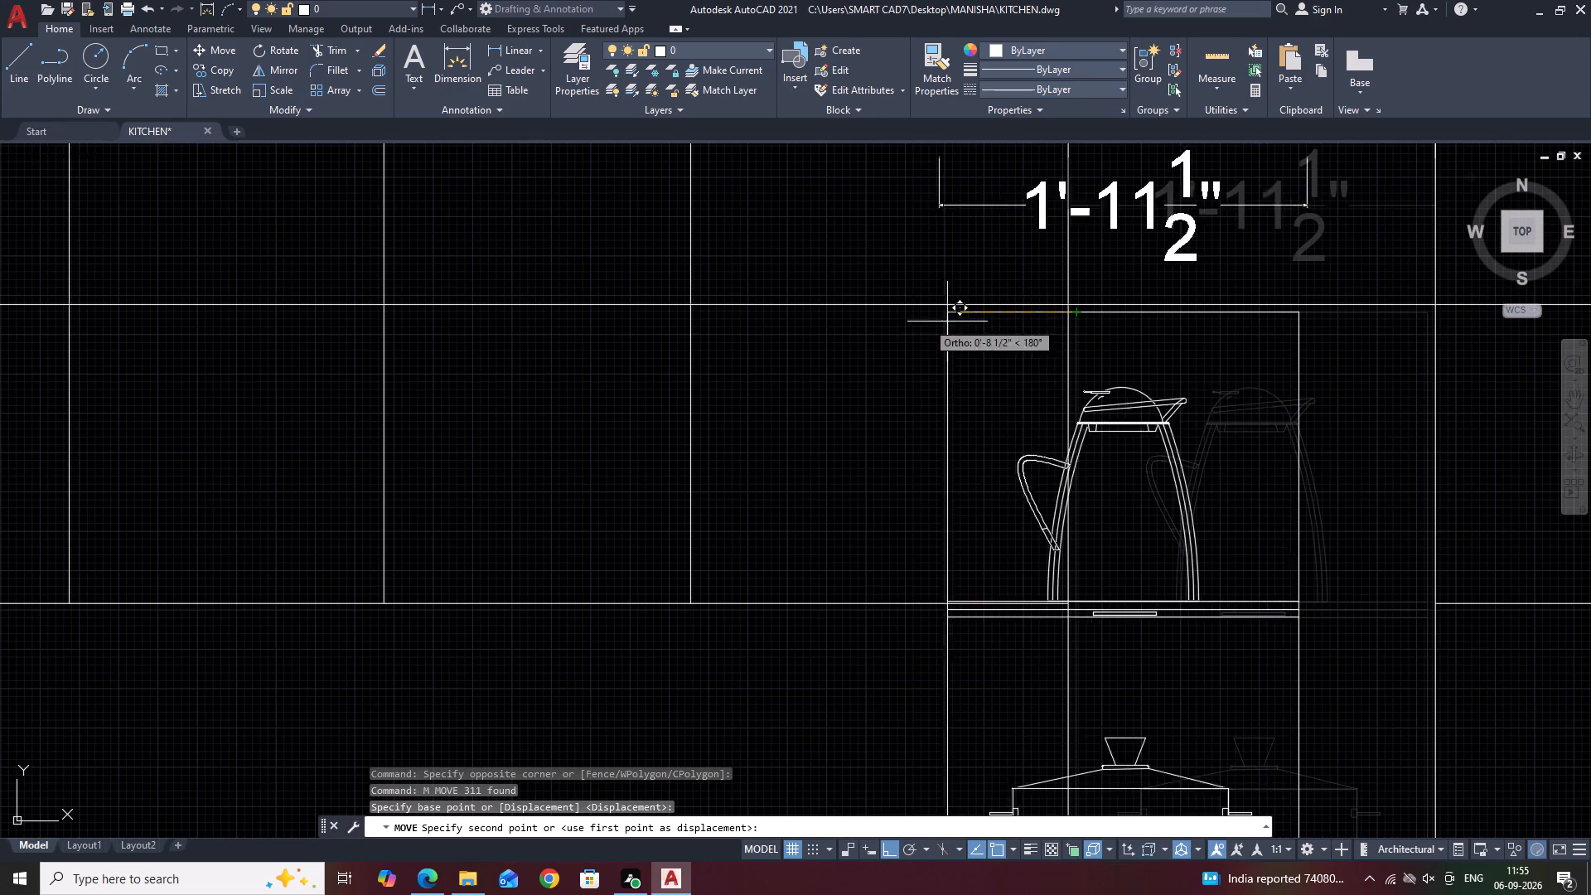
scroll(820, 328, down, 3)
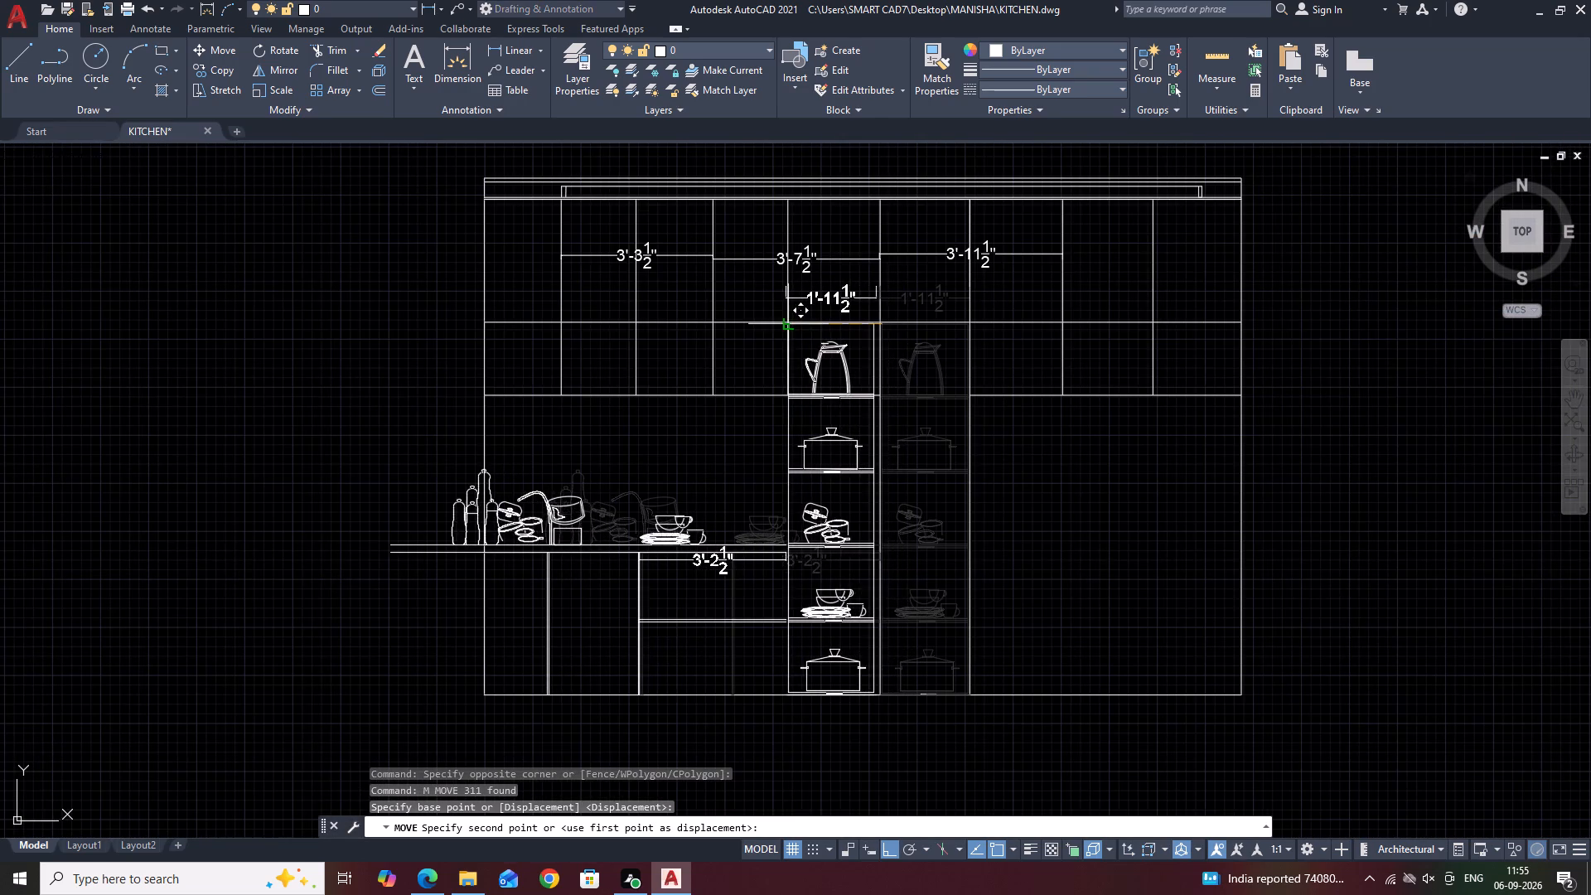
scroll(790, 326, up, 4)
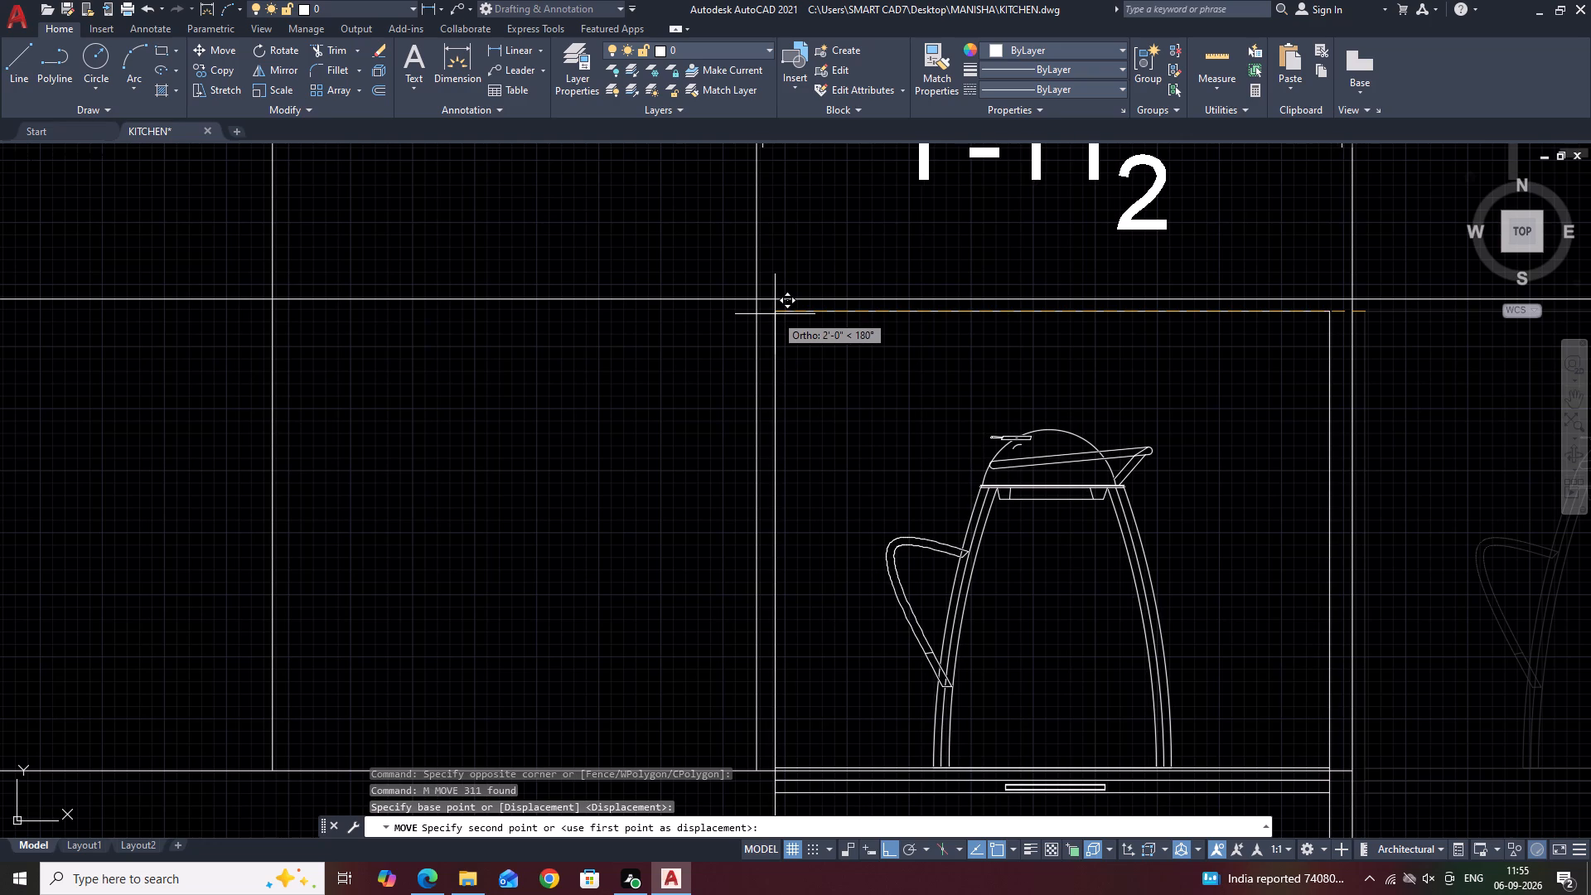
click(775, 314)
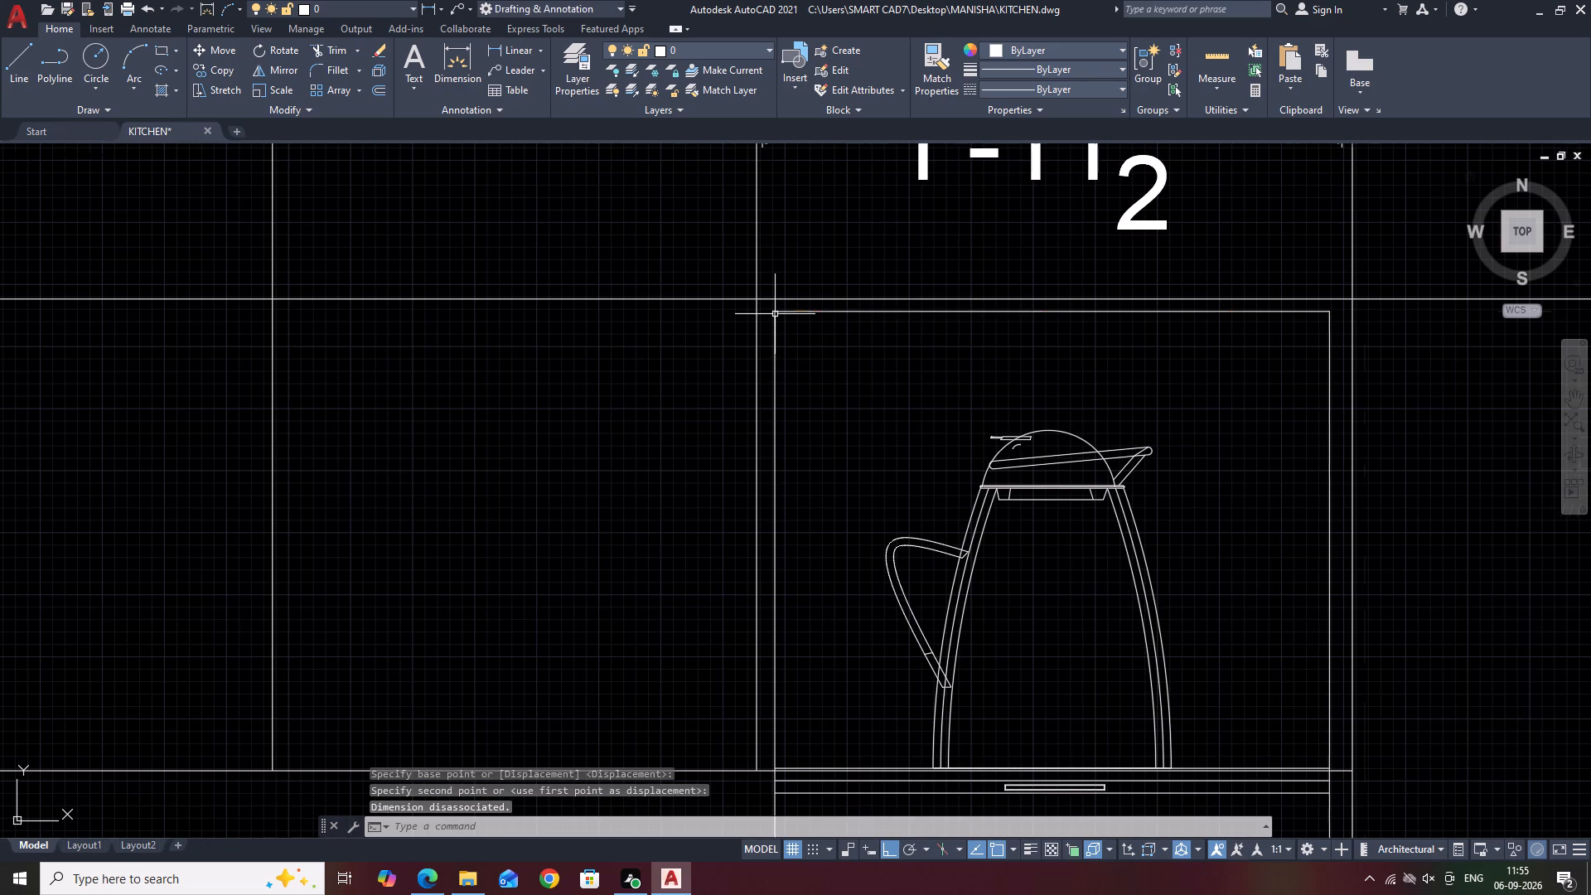
key(Escape)
Move the bottles, tap and pots on the countertop rightward so they sit inside the elevation's left wall line.
scroll(970, 340, down, 2)
scroll(1040, 341, down, 2)
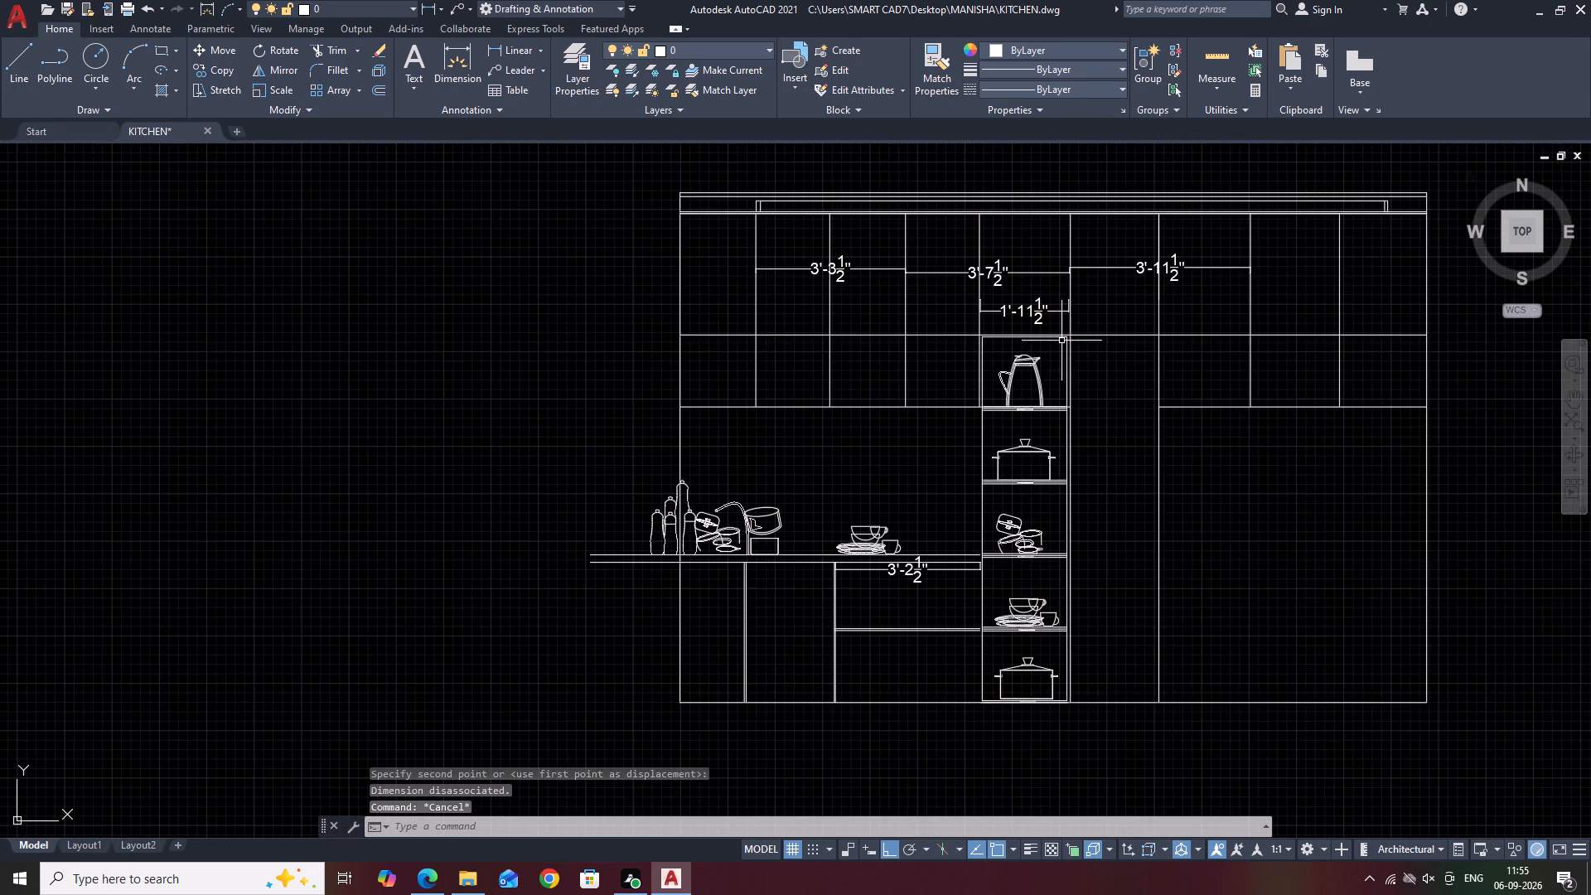
scroll(1044, 404, down, 1)
scroll(804, 501, up, 3)
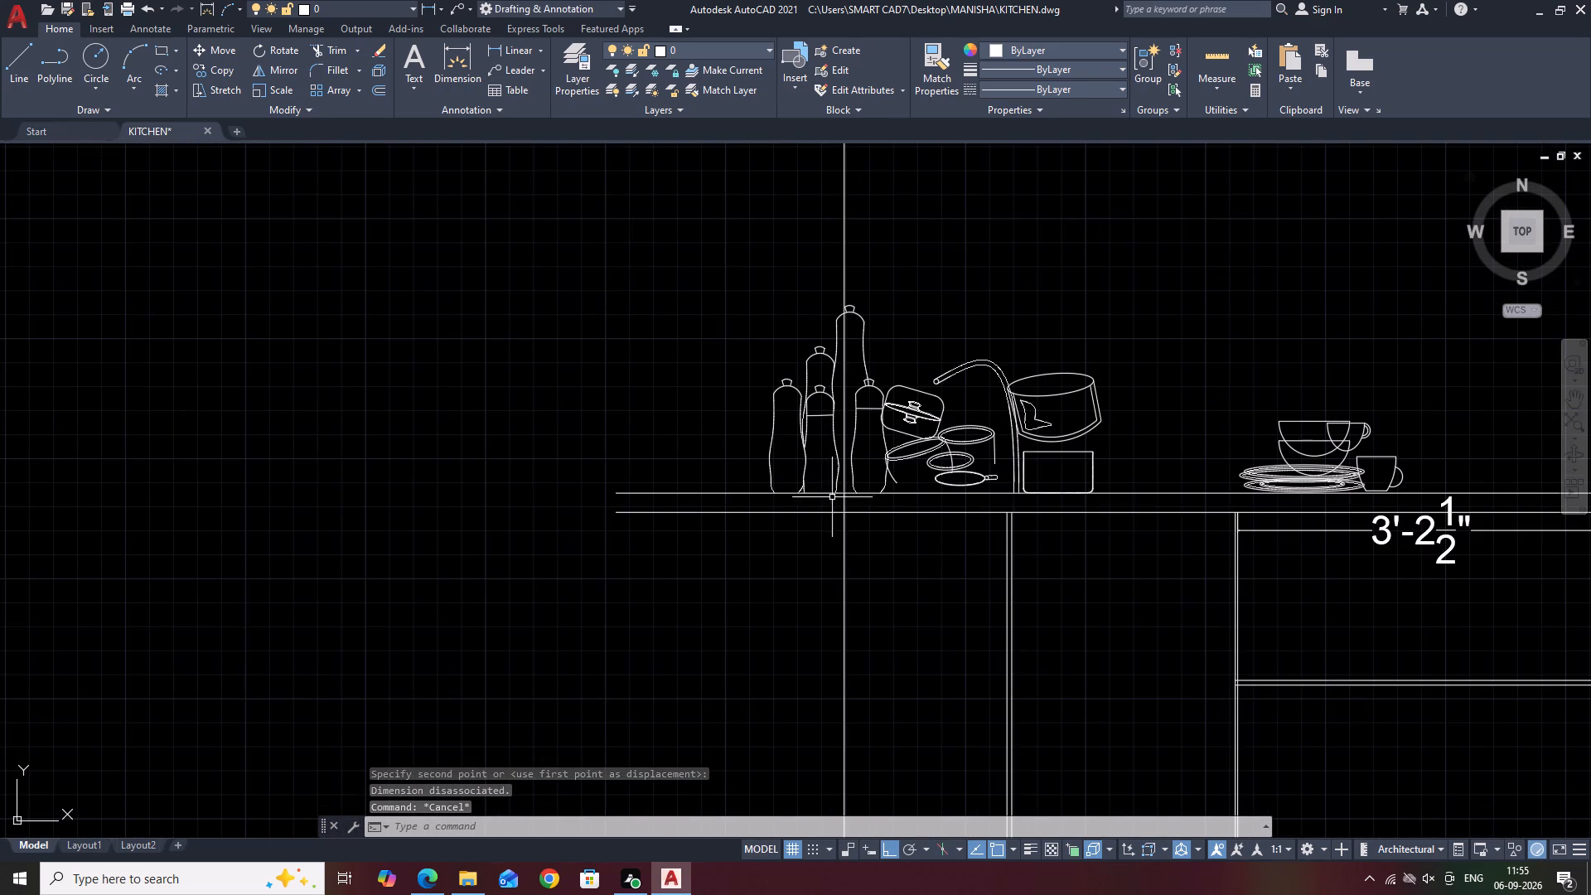
scroll(1012, 466, down, 3)
middle_drag(1341, 419, 1319, 475)
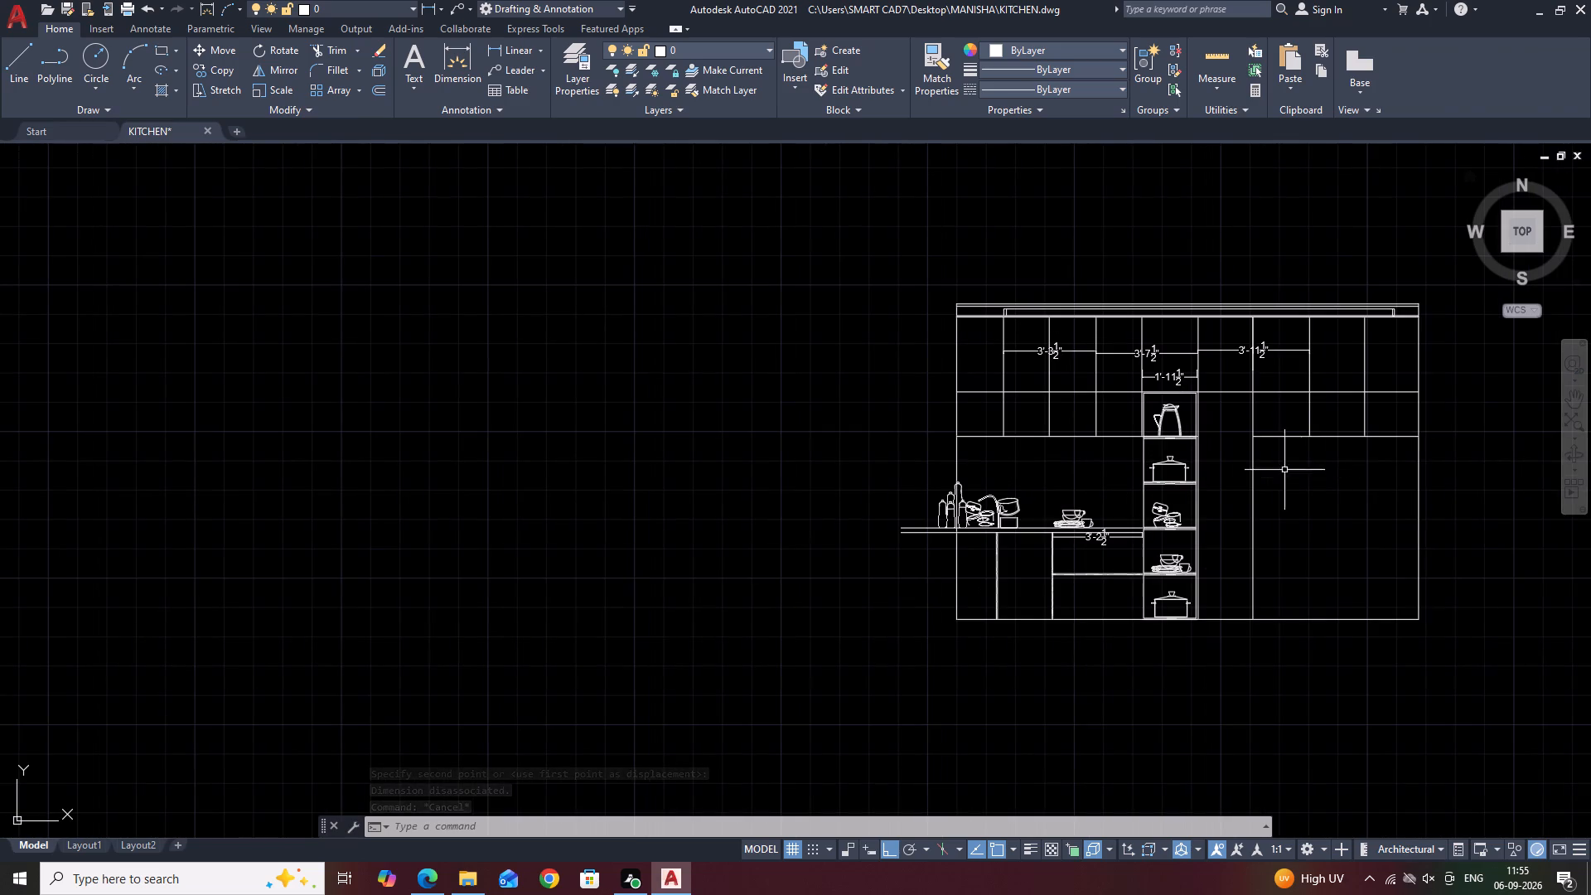
scroll(1073, 518, up, 2)
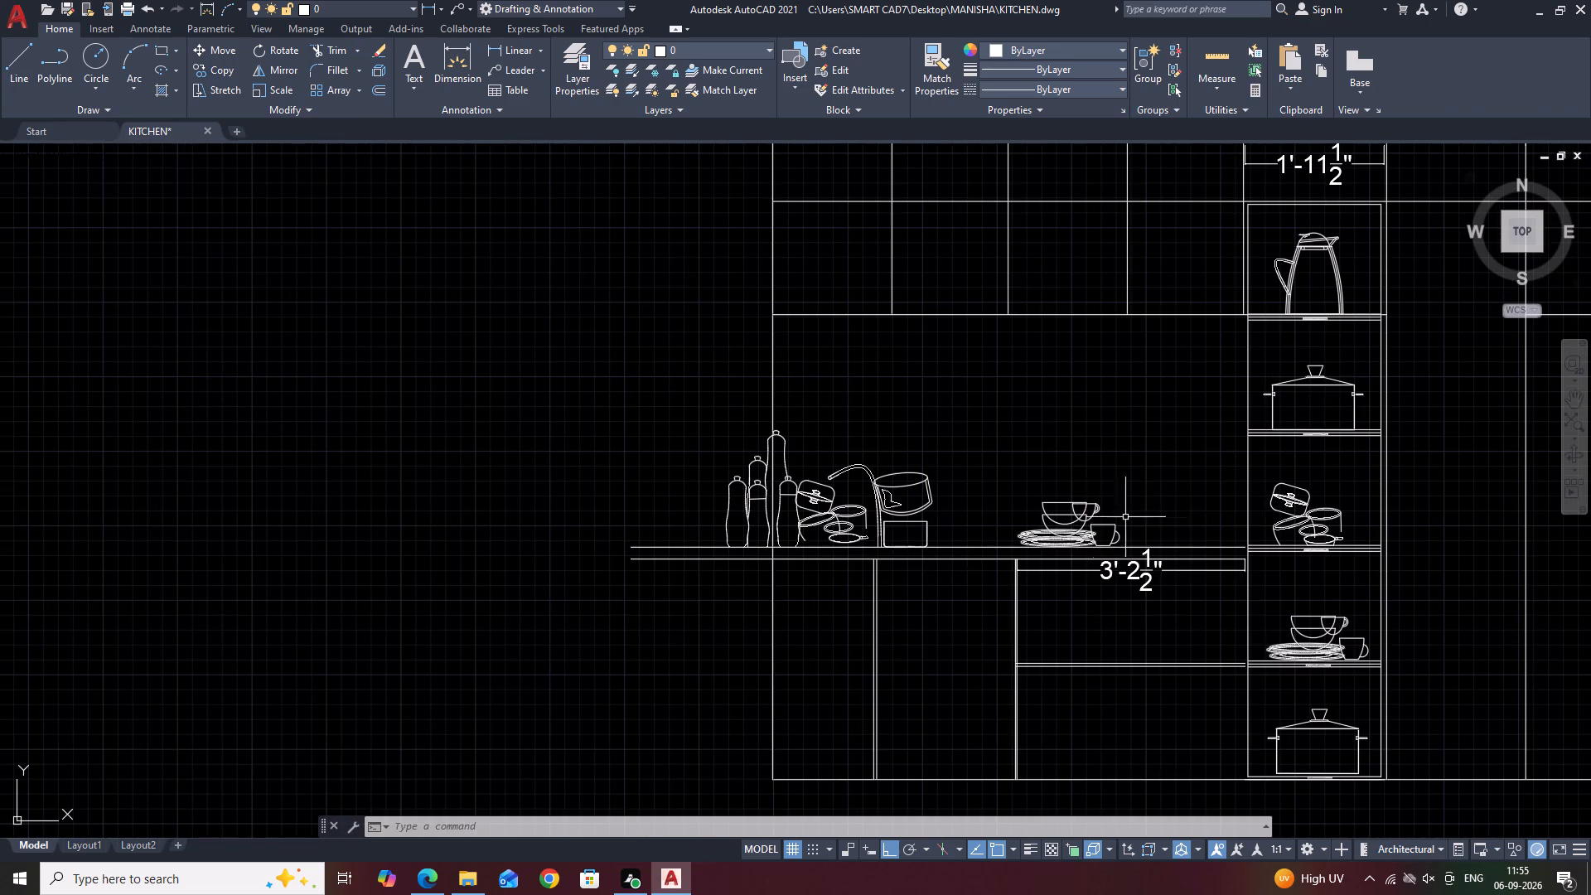
click(675, 361)
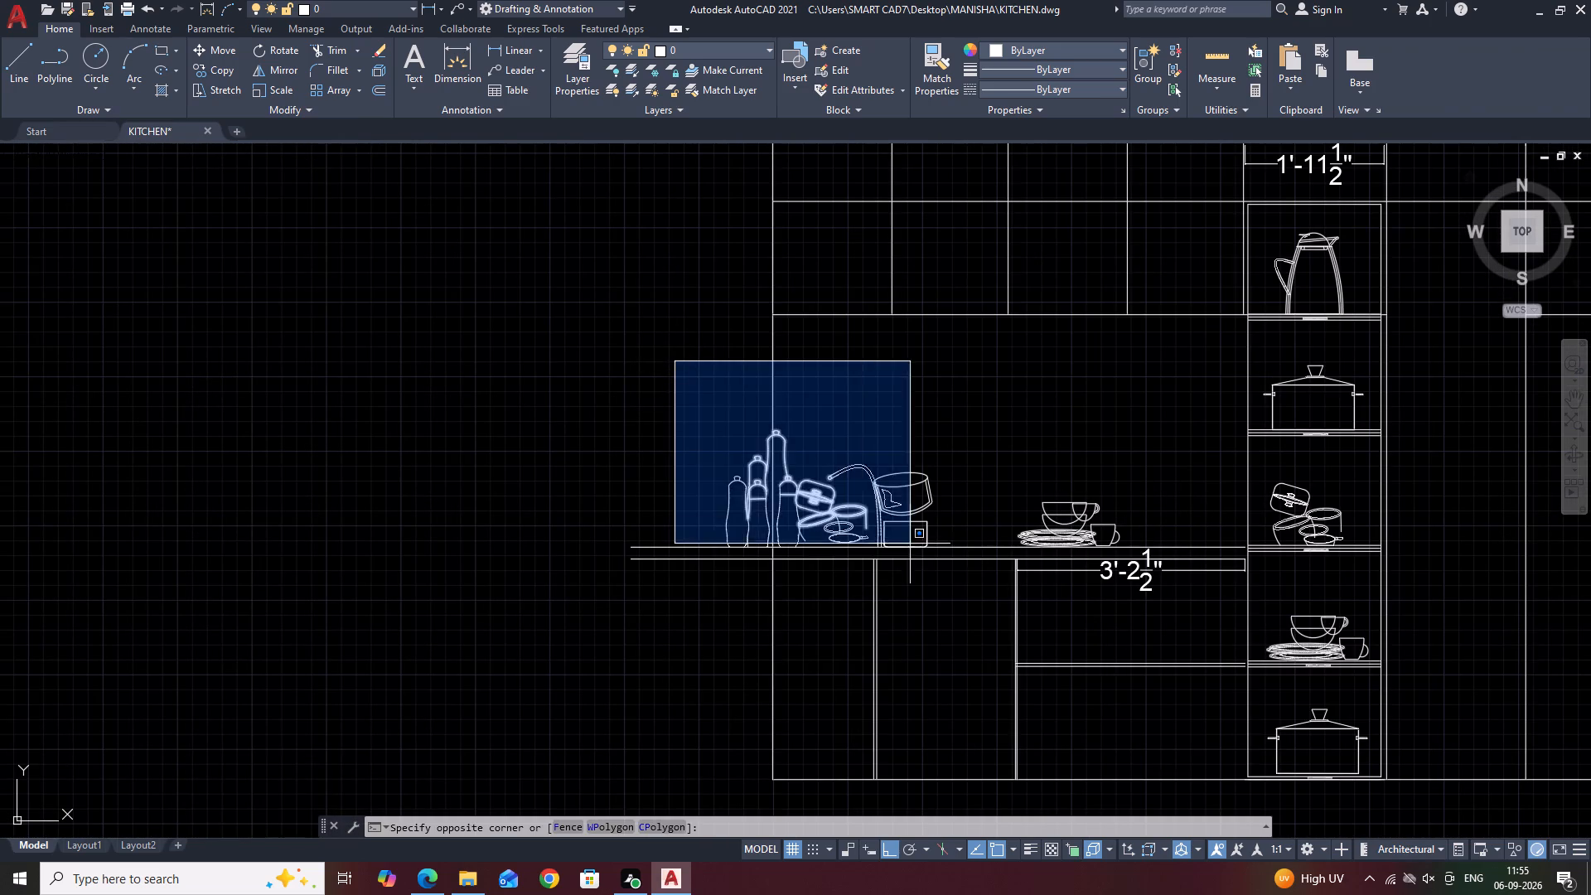
click(980, 554)
text(M)
key(space)
click(1046, 464)
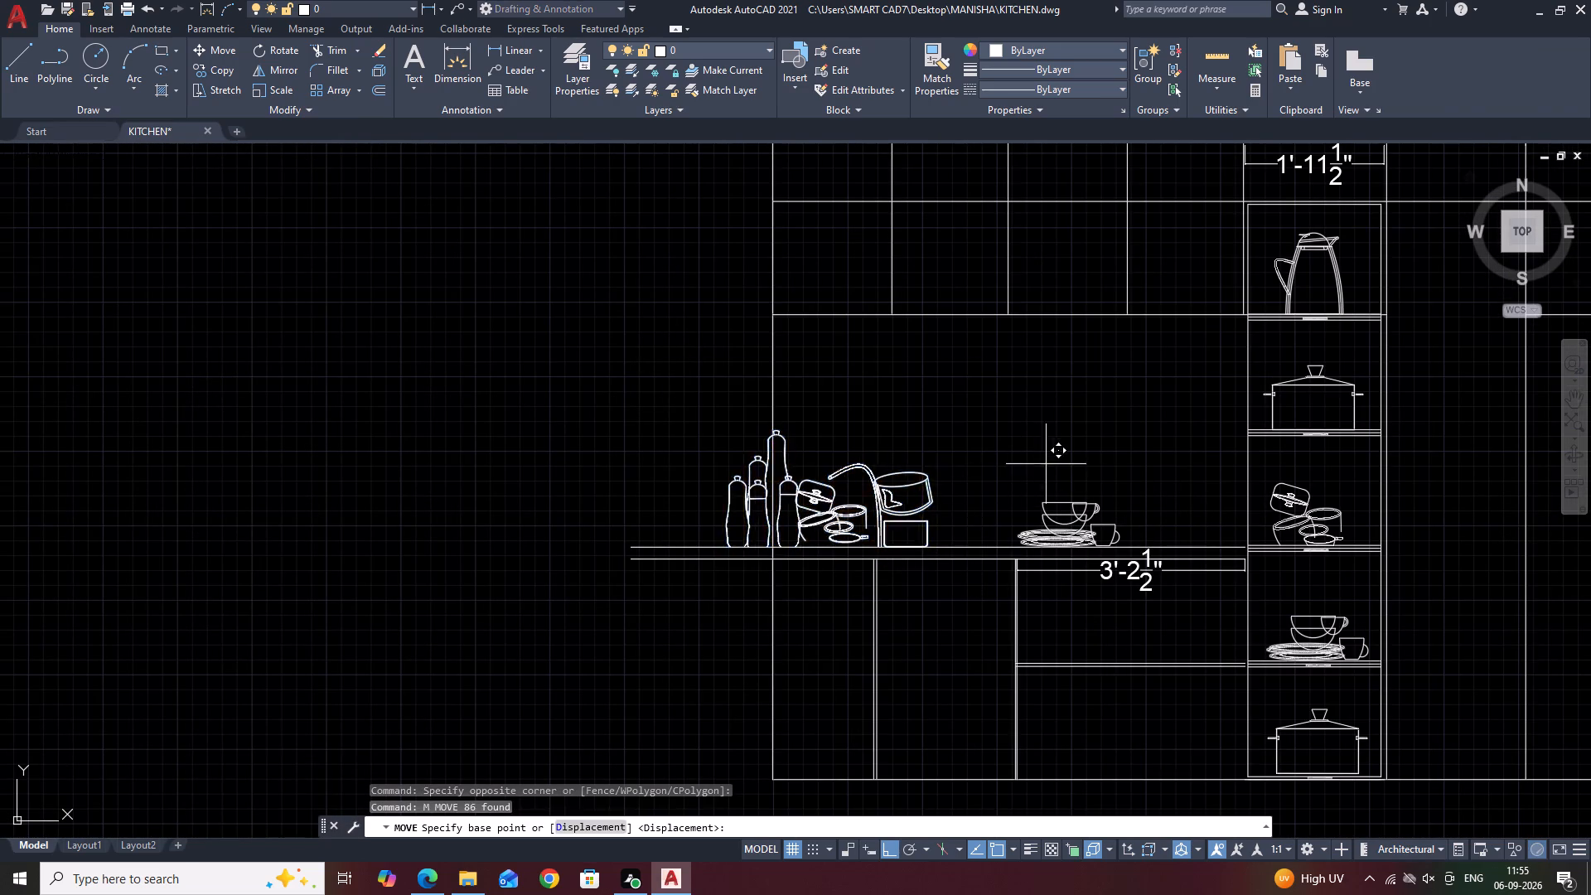
click(1115, 462)
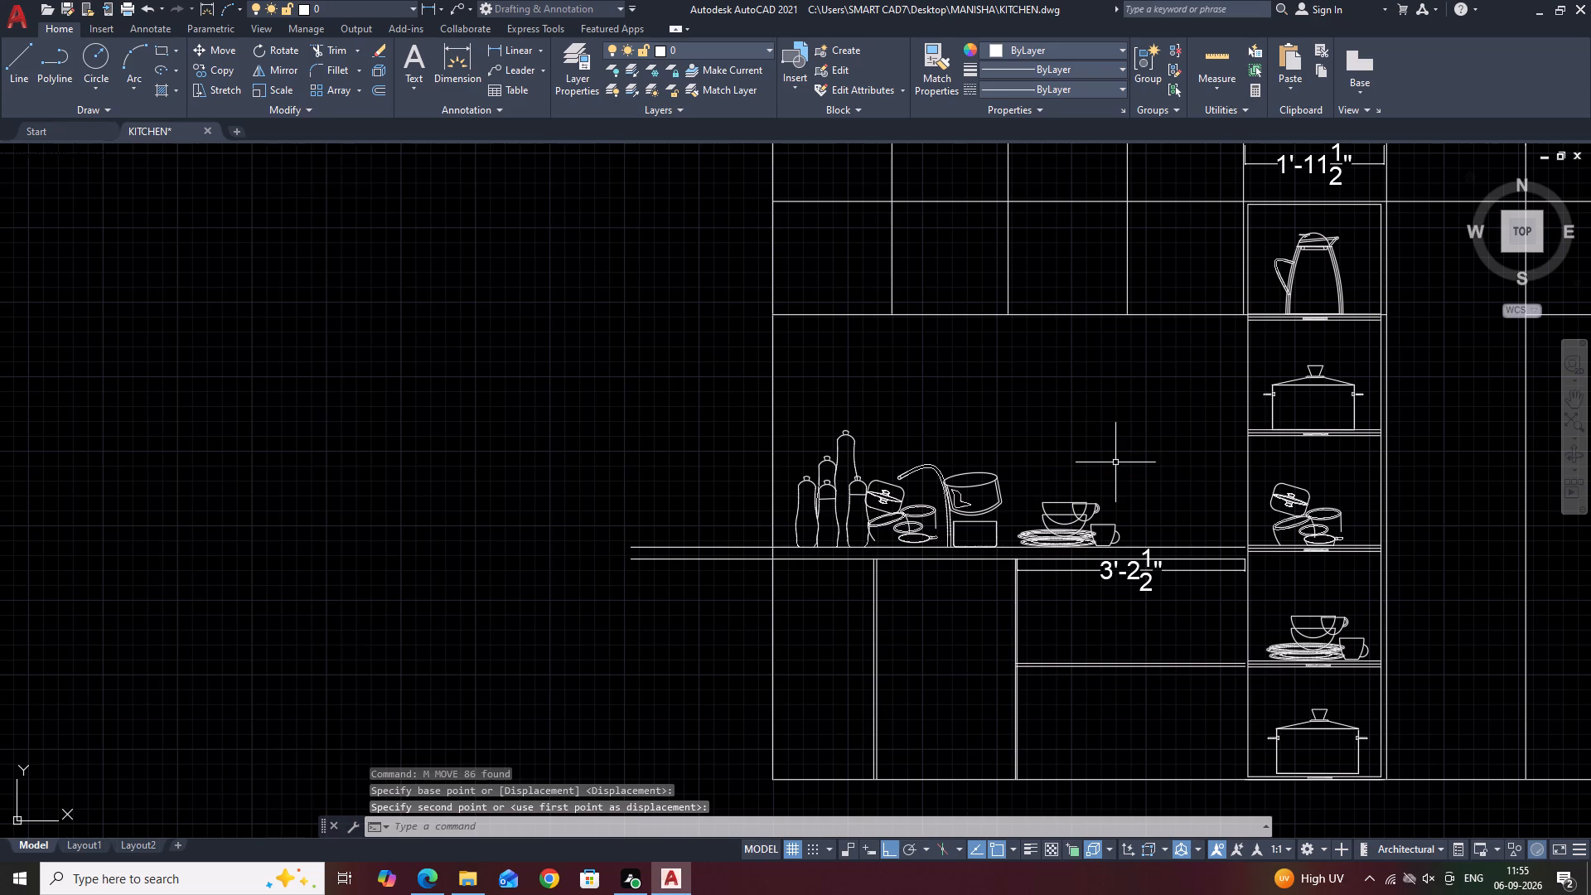
Trim the two countertop lines that overhang beyond the elevation's left wall line.
key(t)
key(r)
key(space)
drag(722, 456, 714, 481)
click(660, 618)
drag(702, 428, 701, 418)
key(Escape)
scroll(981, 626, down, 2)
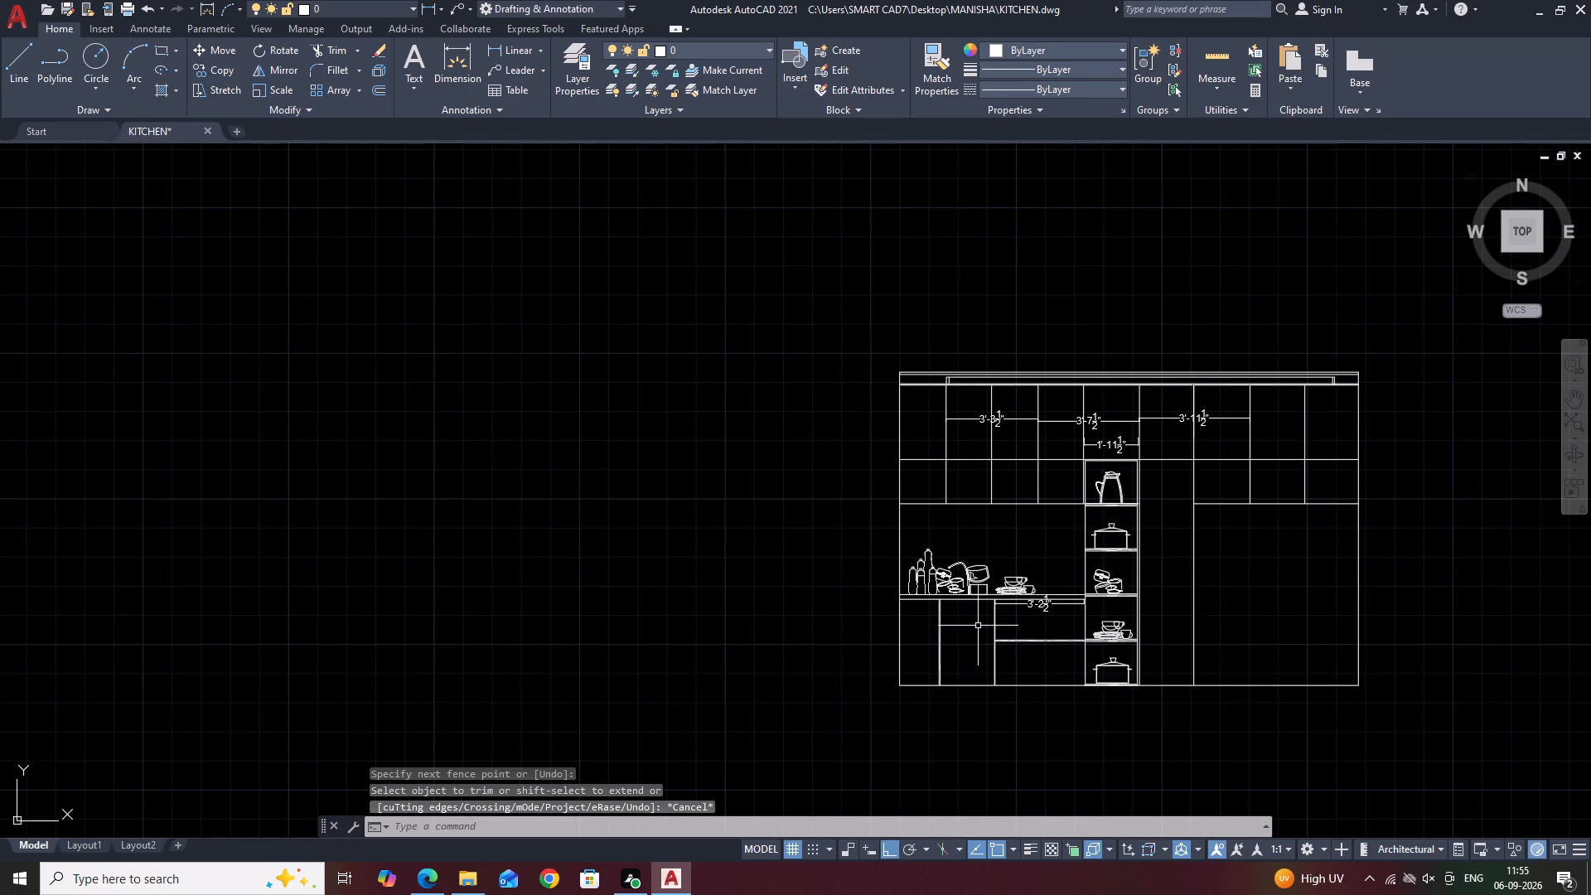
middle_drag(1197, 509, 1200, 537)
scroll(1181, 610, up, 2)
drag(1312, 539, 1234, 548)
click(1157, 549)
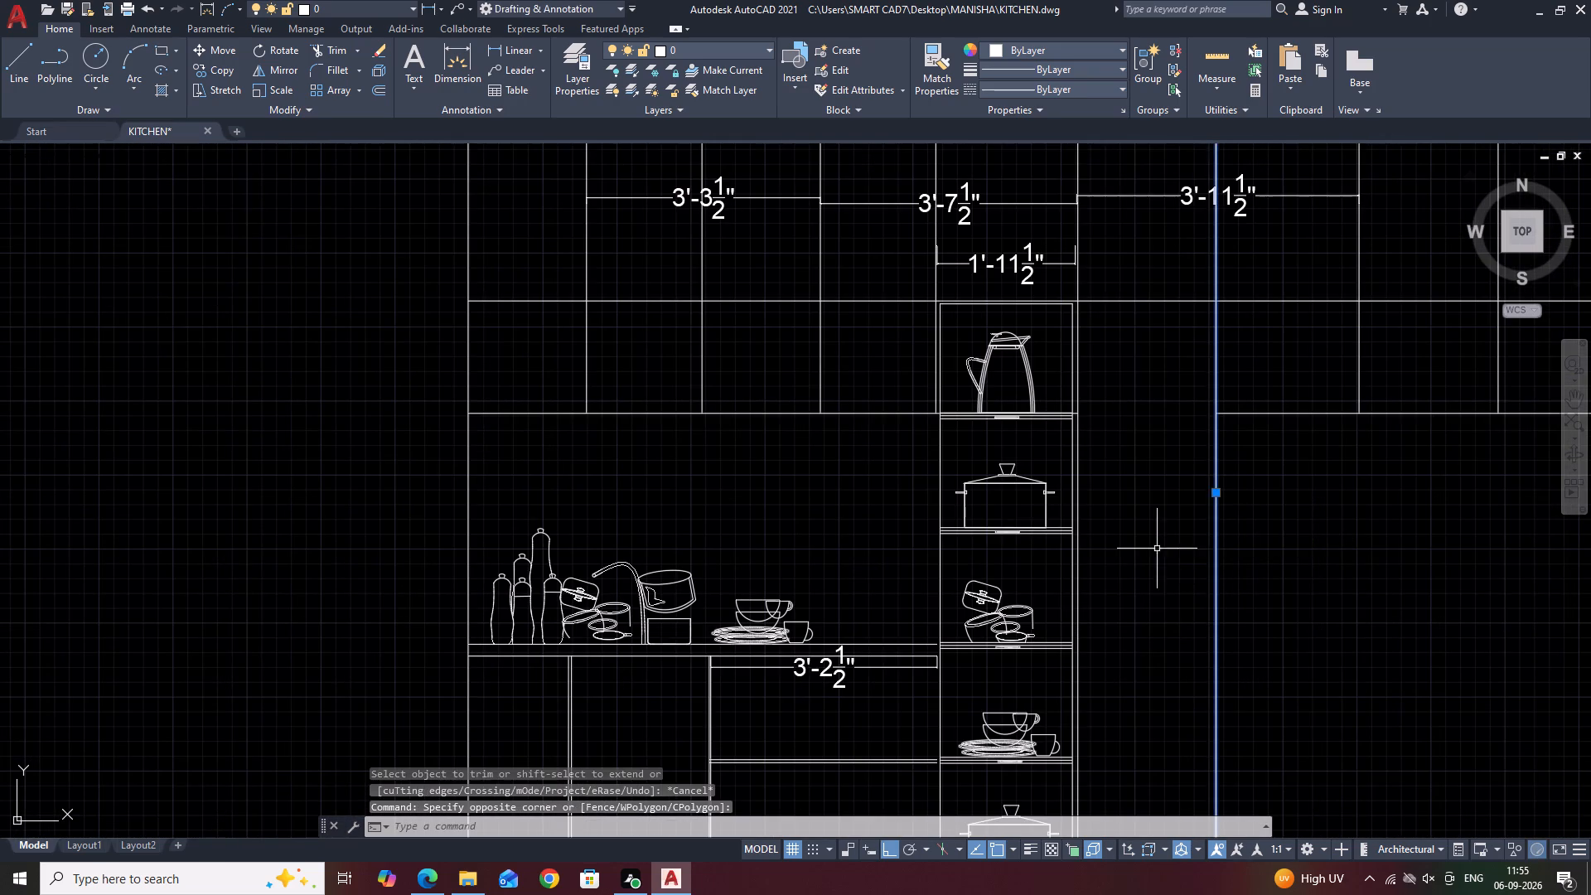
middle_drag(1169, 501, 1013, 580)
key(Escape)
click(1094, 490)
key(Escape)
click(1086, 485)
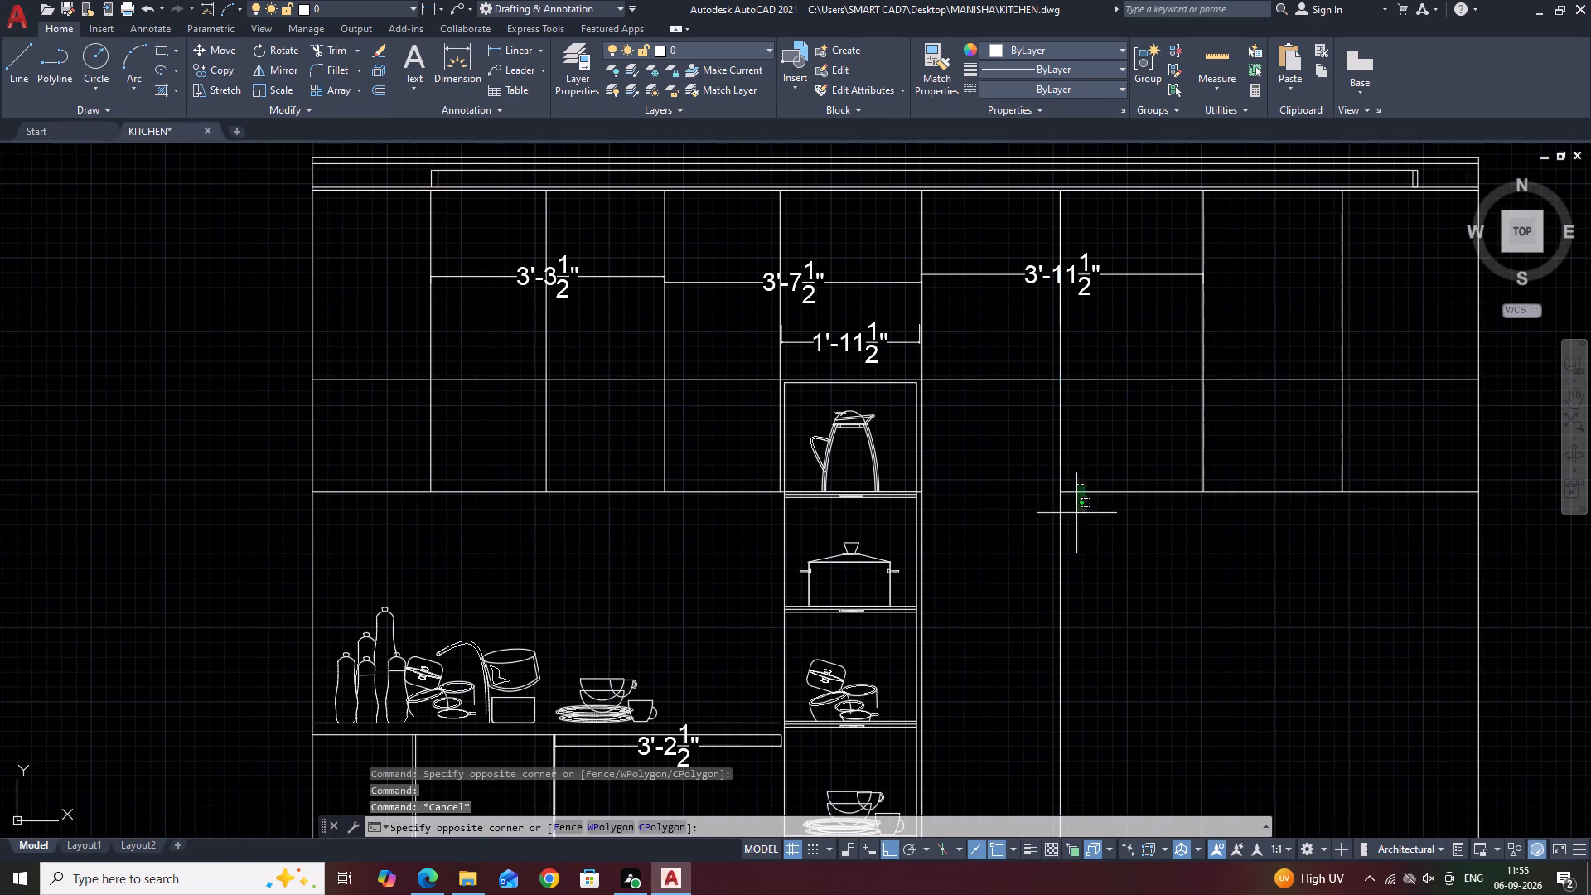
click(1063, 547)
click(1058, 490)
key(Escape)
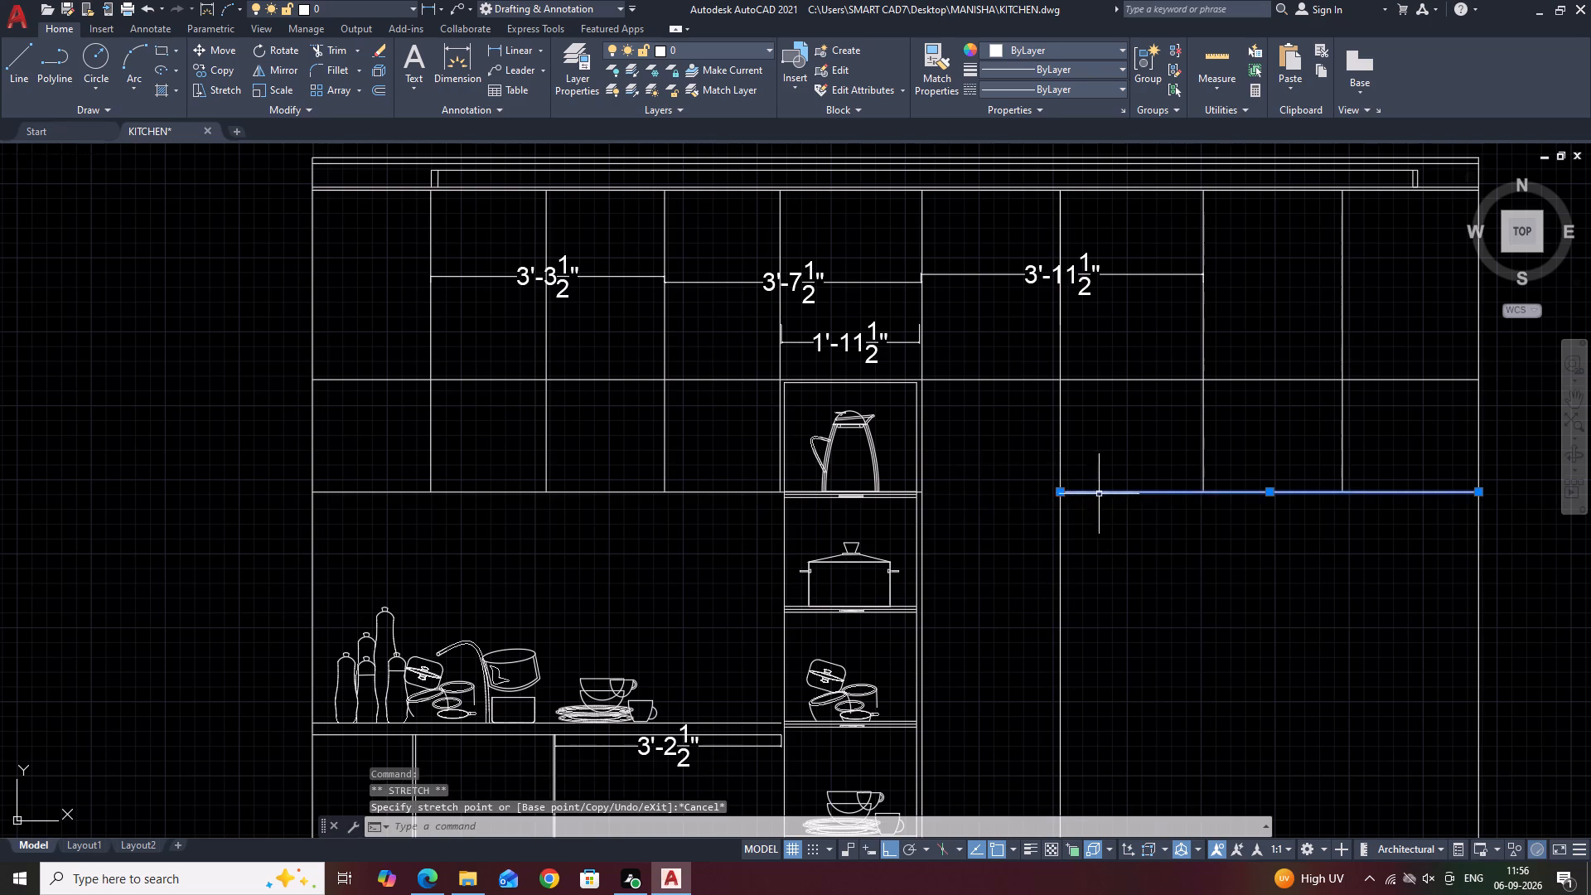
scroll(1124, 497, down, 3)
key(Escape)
Draw a horizontal line across the bay above the tall shelf unit, along the existing upper cabinet division.
scroll(1100, 479, up, 3)
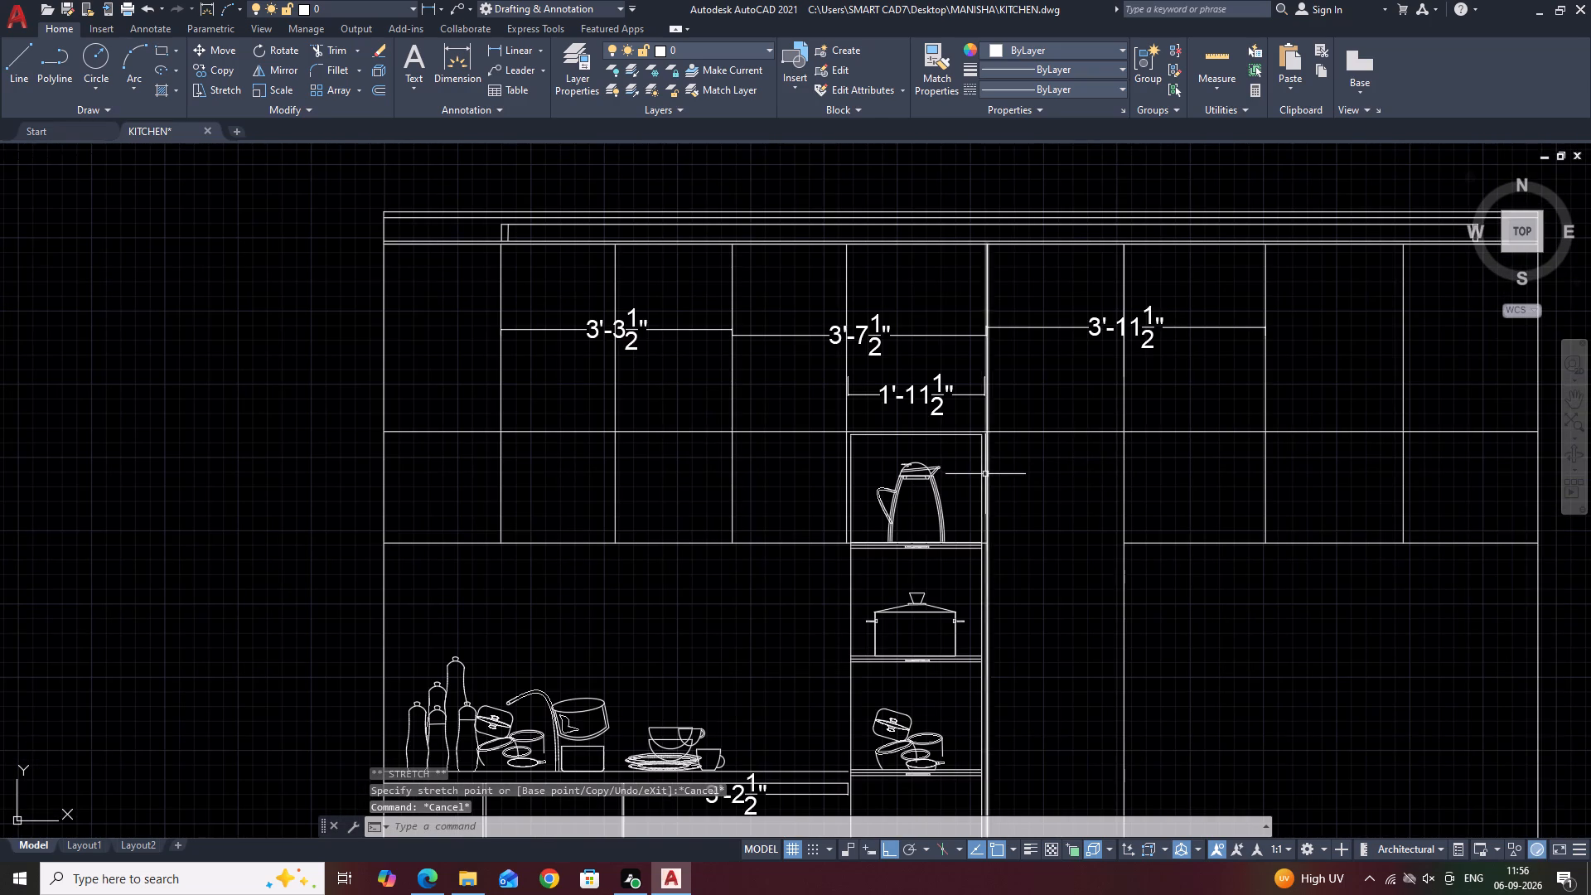
scroll(846, 434, up, 1)
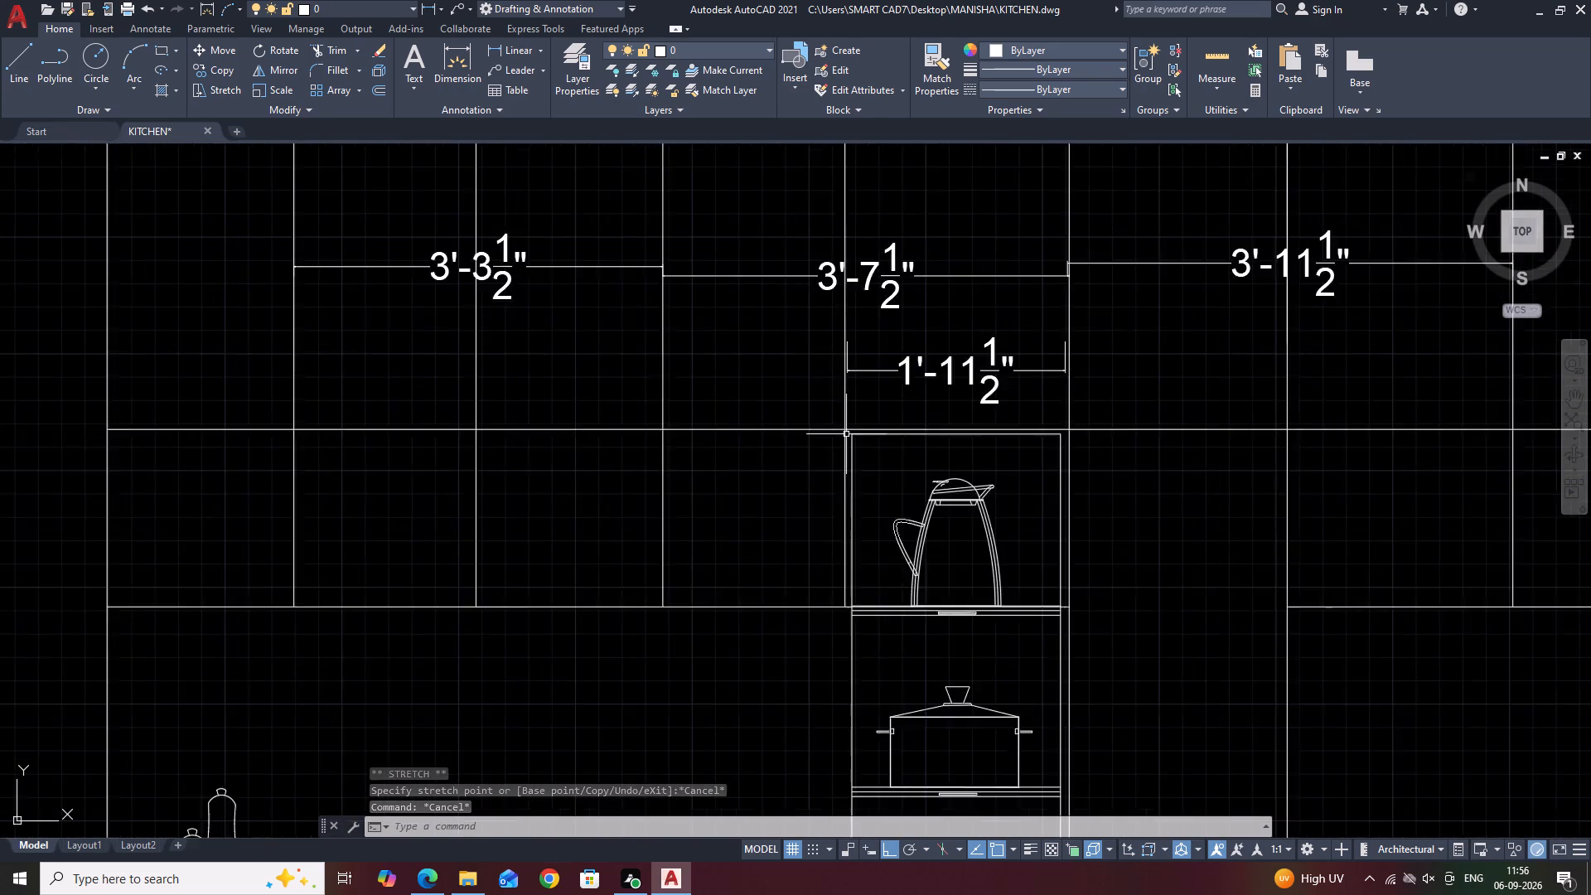
scroll(846, 434, up, 1)
key(l)
key(space)
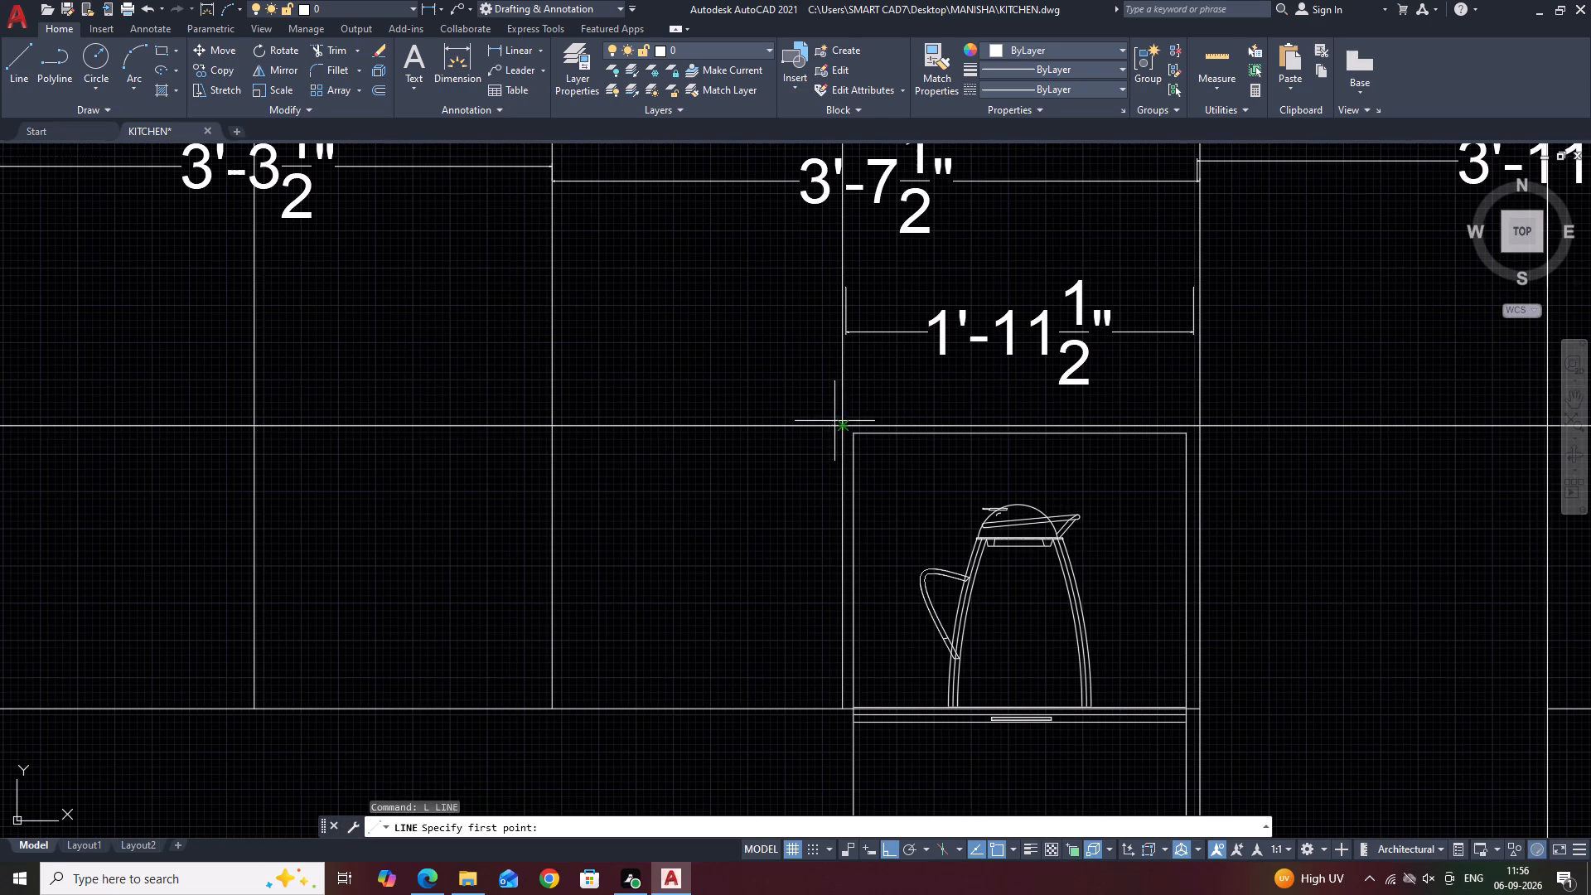
click(844, 428)
click(1197, 426)
key(Escape)
Move the tall shelf unit so its top edge midpoint meets the midpoint of the line drawn across the bay.
scroll(1143, 410, down, 2)
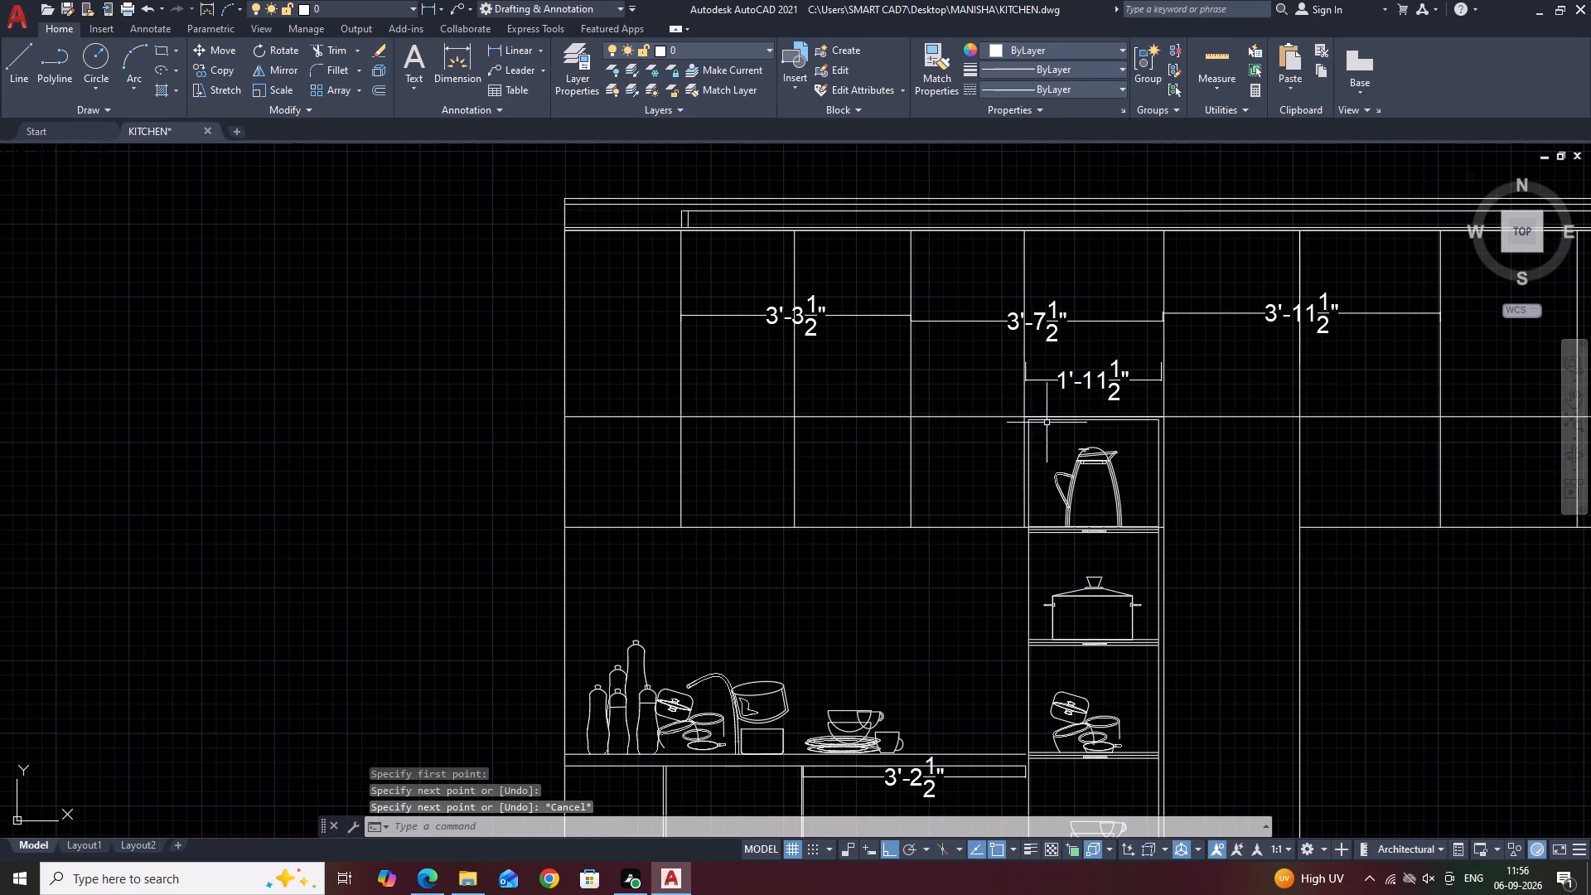
click(1014, 398)
key(Escape)
scroll(1025, 419, up, 5)
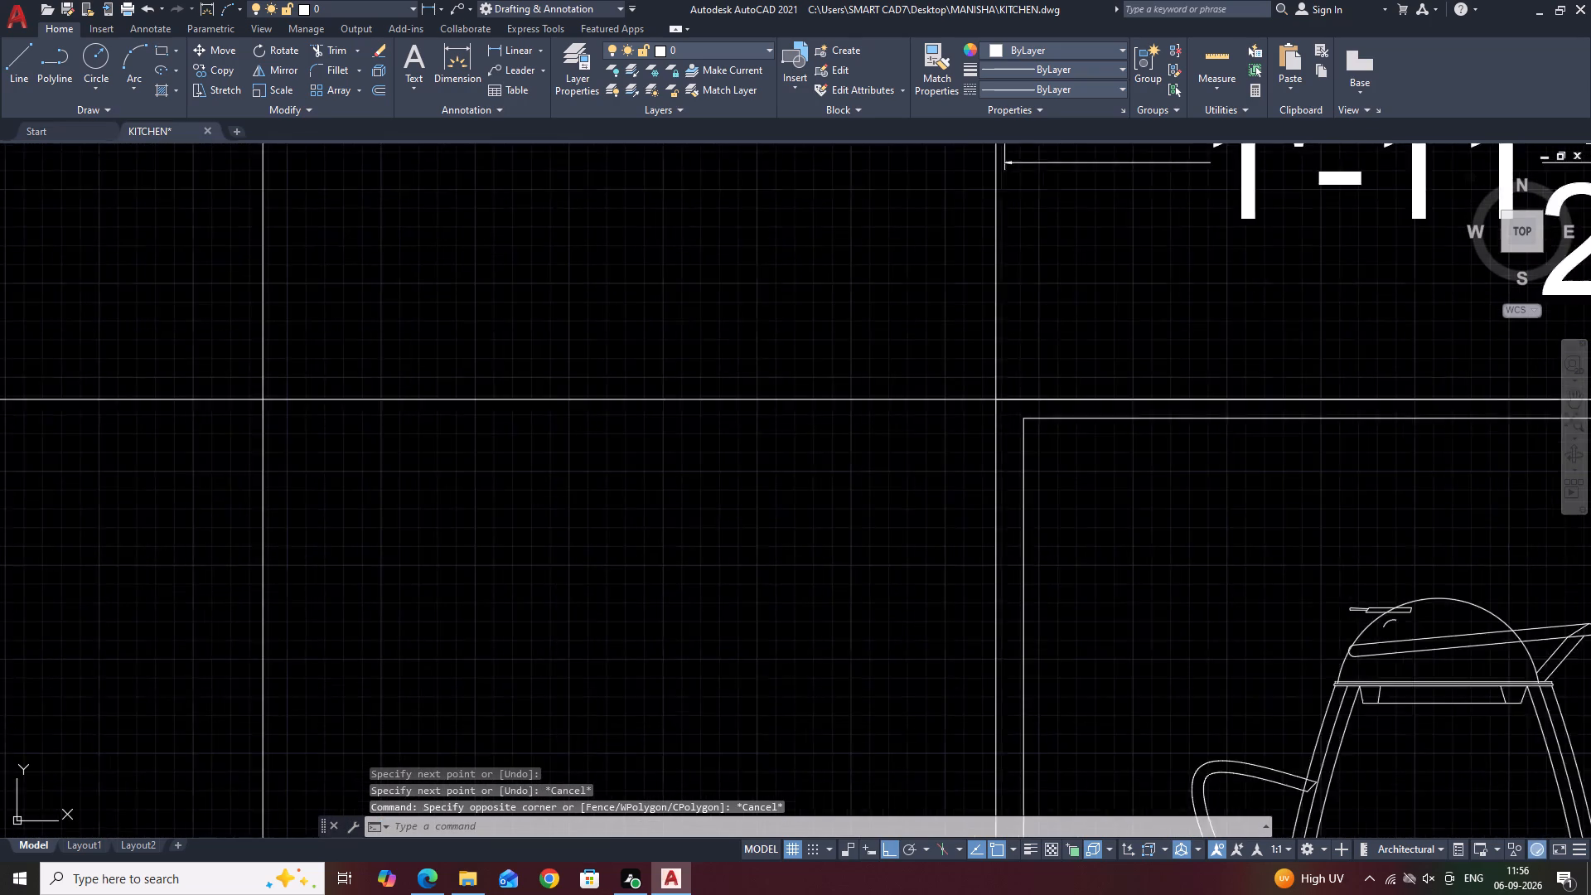
click(1002, 399)
scroll(1039, 452, down, 7)
scroll(1154, 554, down, 2)
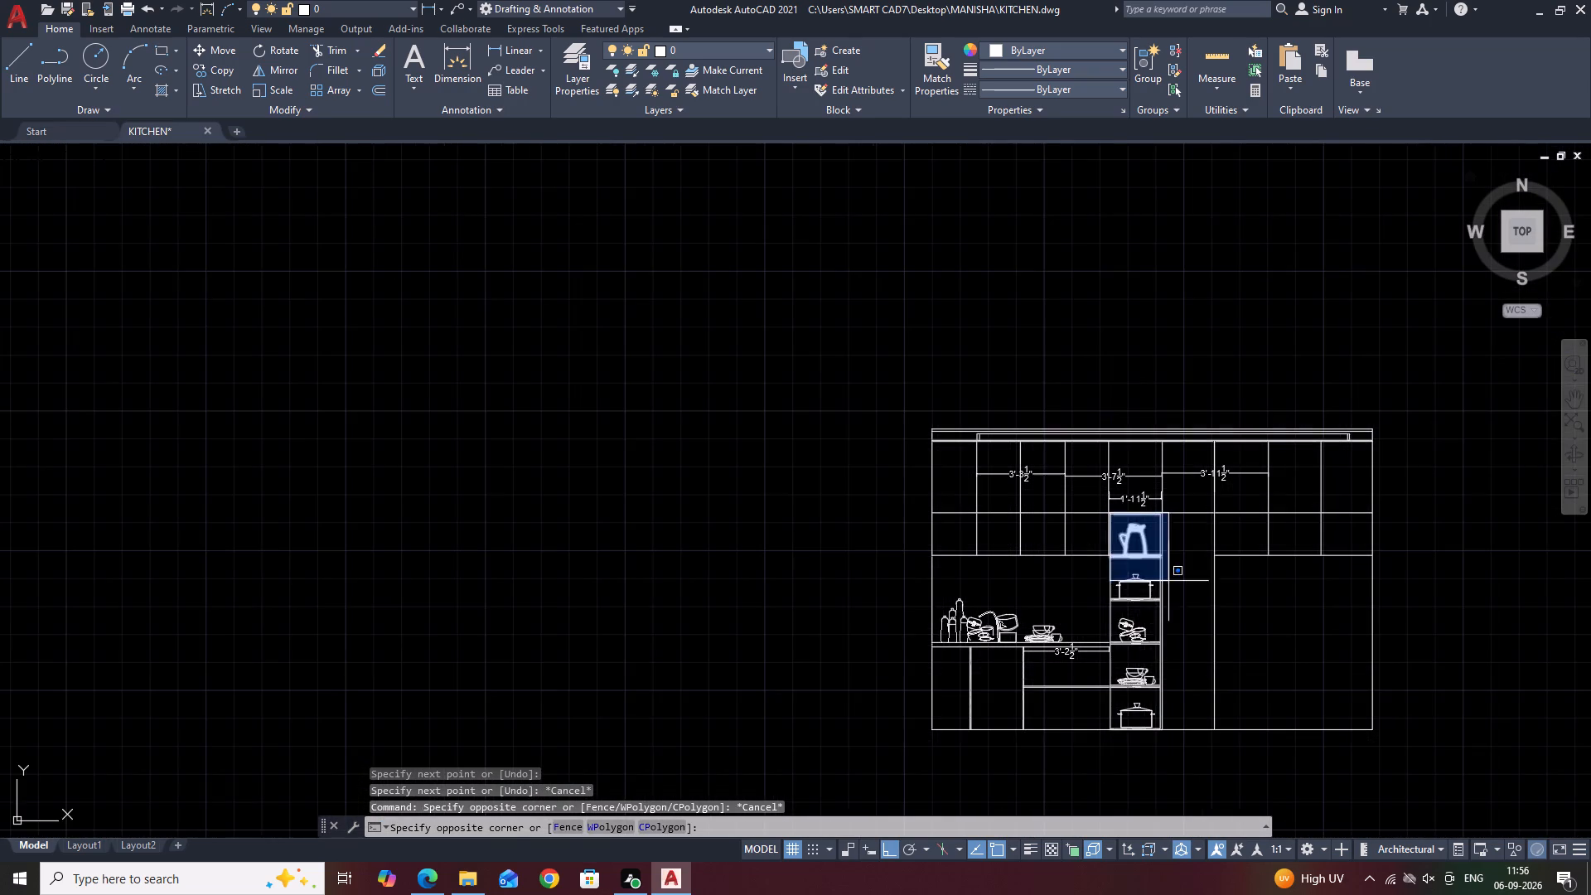
scroll(1176, 730, up, 2)
click(1146, 740)
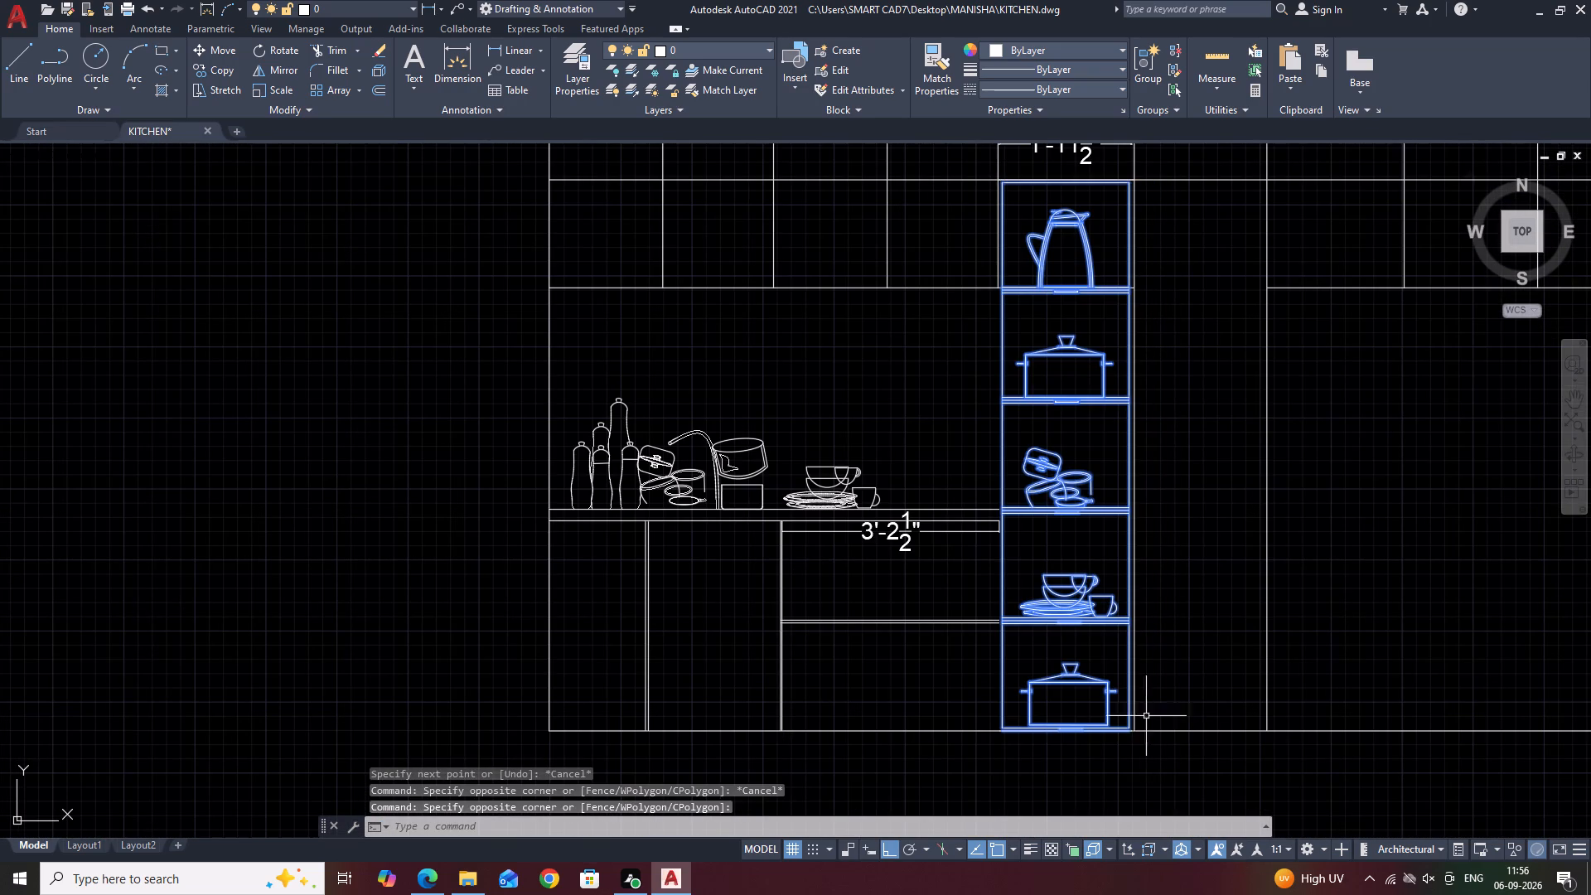
middle_drag(1117, 364, 1144, 584)
scroll(1085, 423, up, 2)
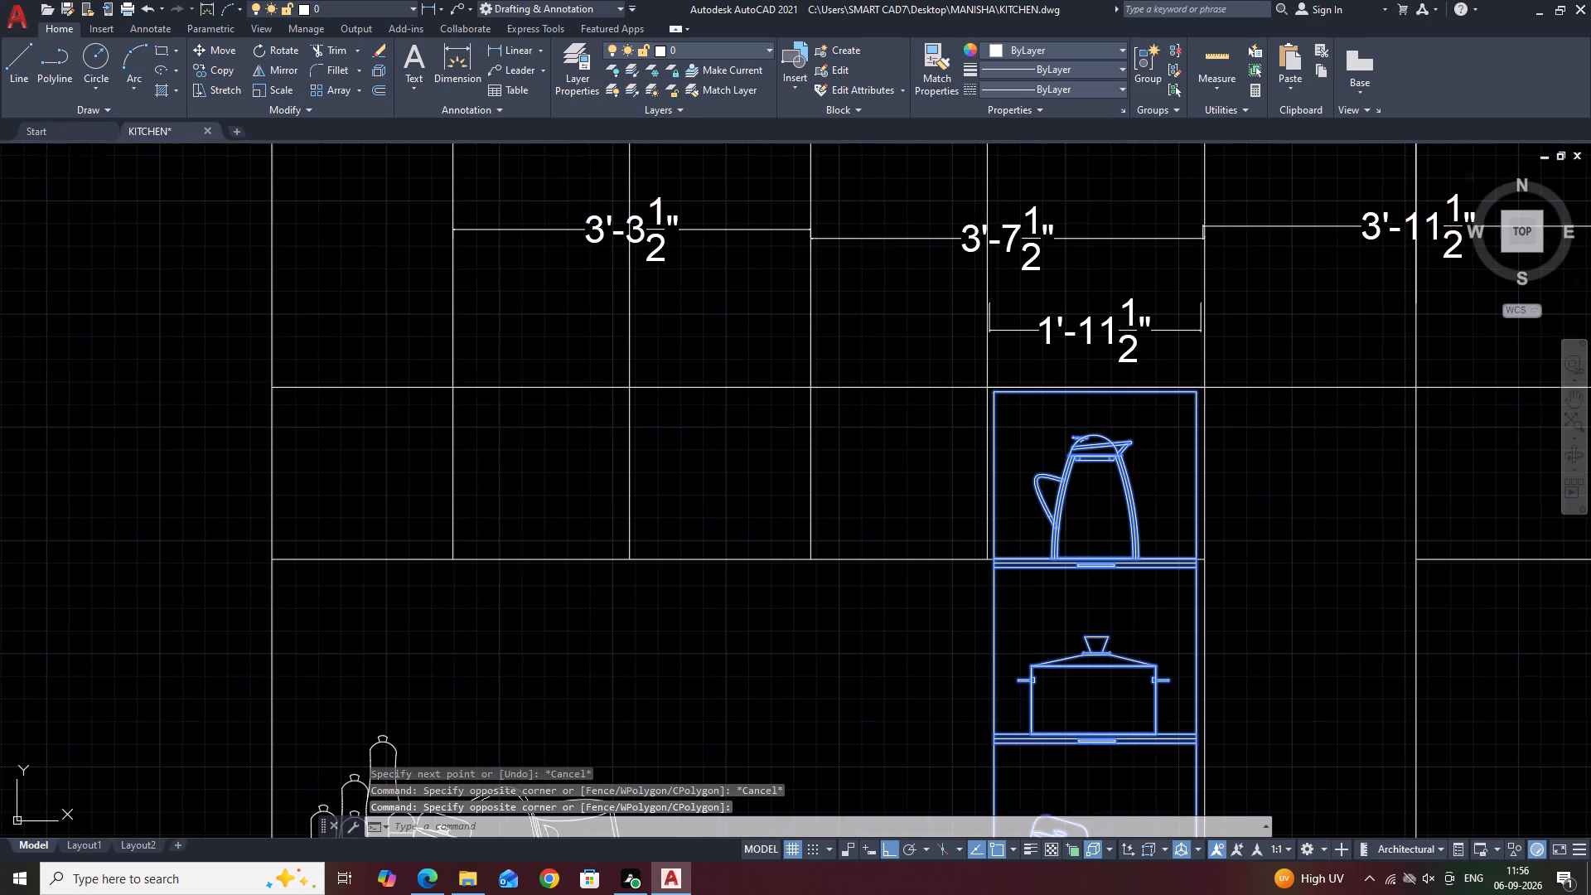
key(m)
key(space)
scroll(1074, 342, up, 2)
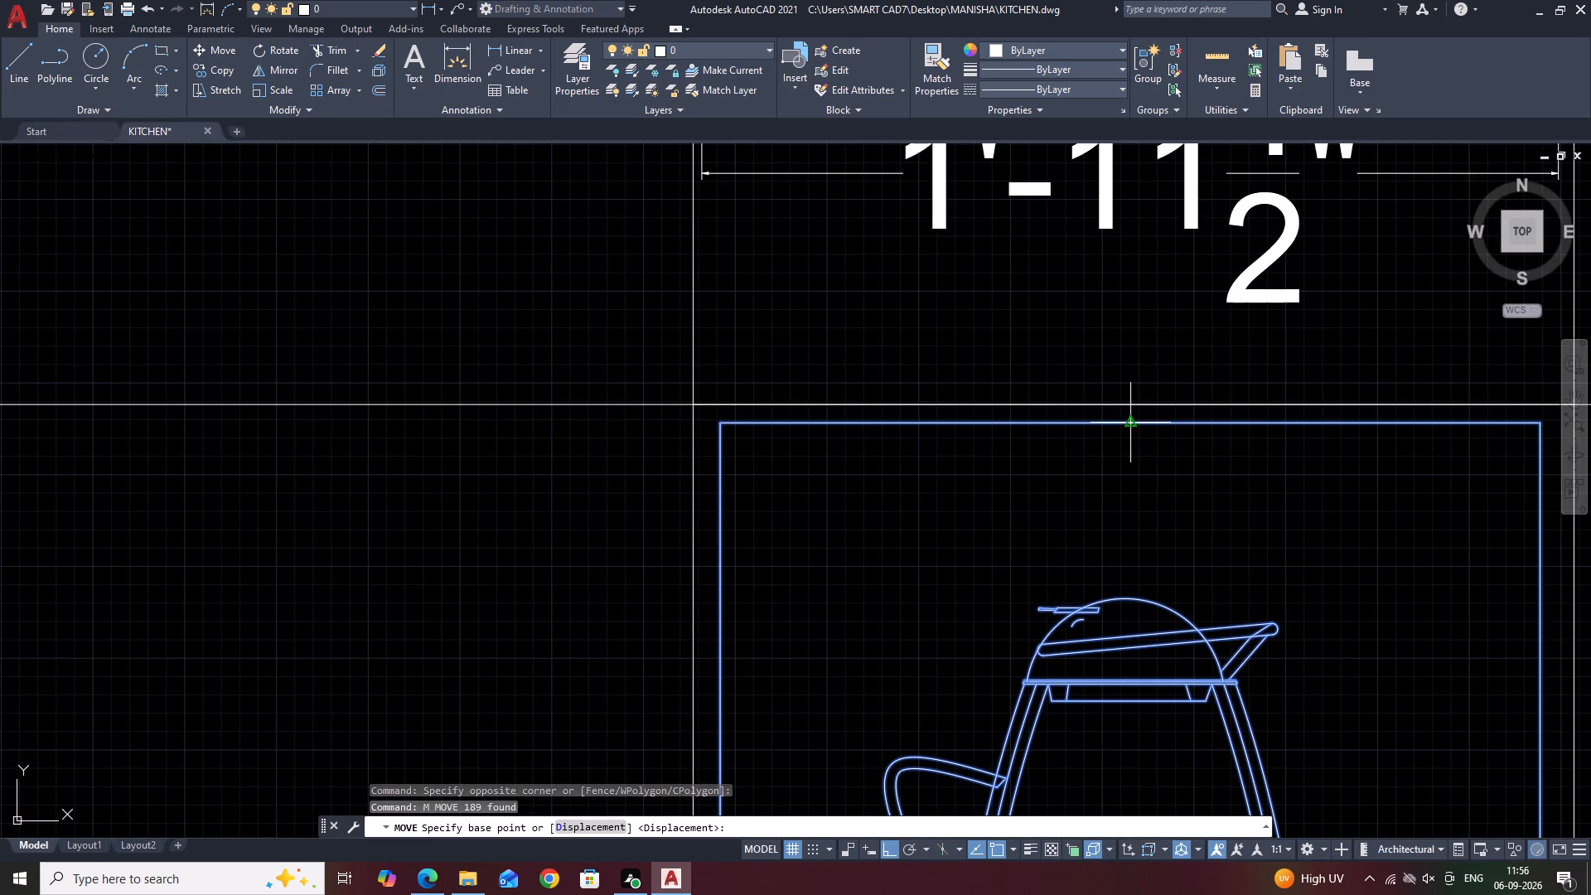
click(1126, 425)
click(1132, 405)
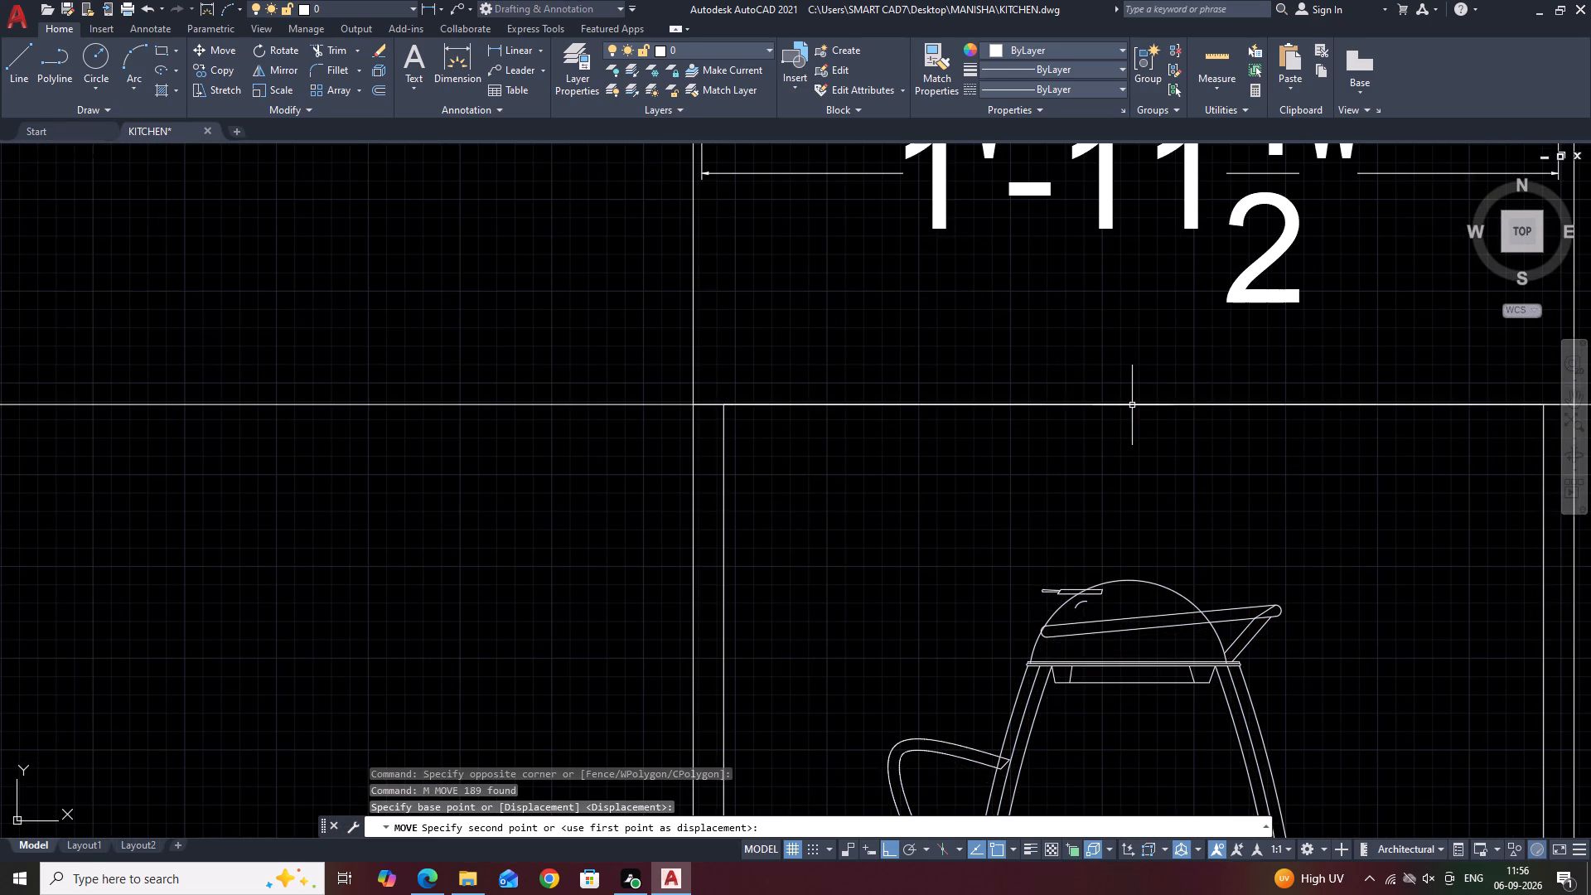
Offset the line across the top of the shelf bay 0.5" downward.
scroll(1066, 394, down, 4)
scroll(1019, 385, up, 3)
click(1012, 428)
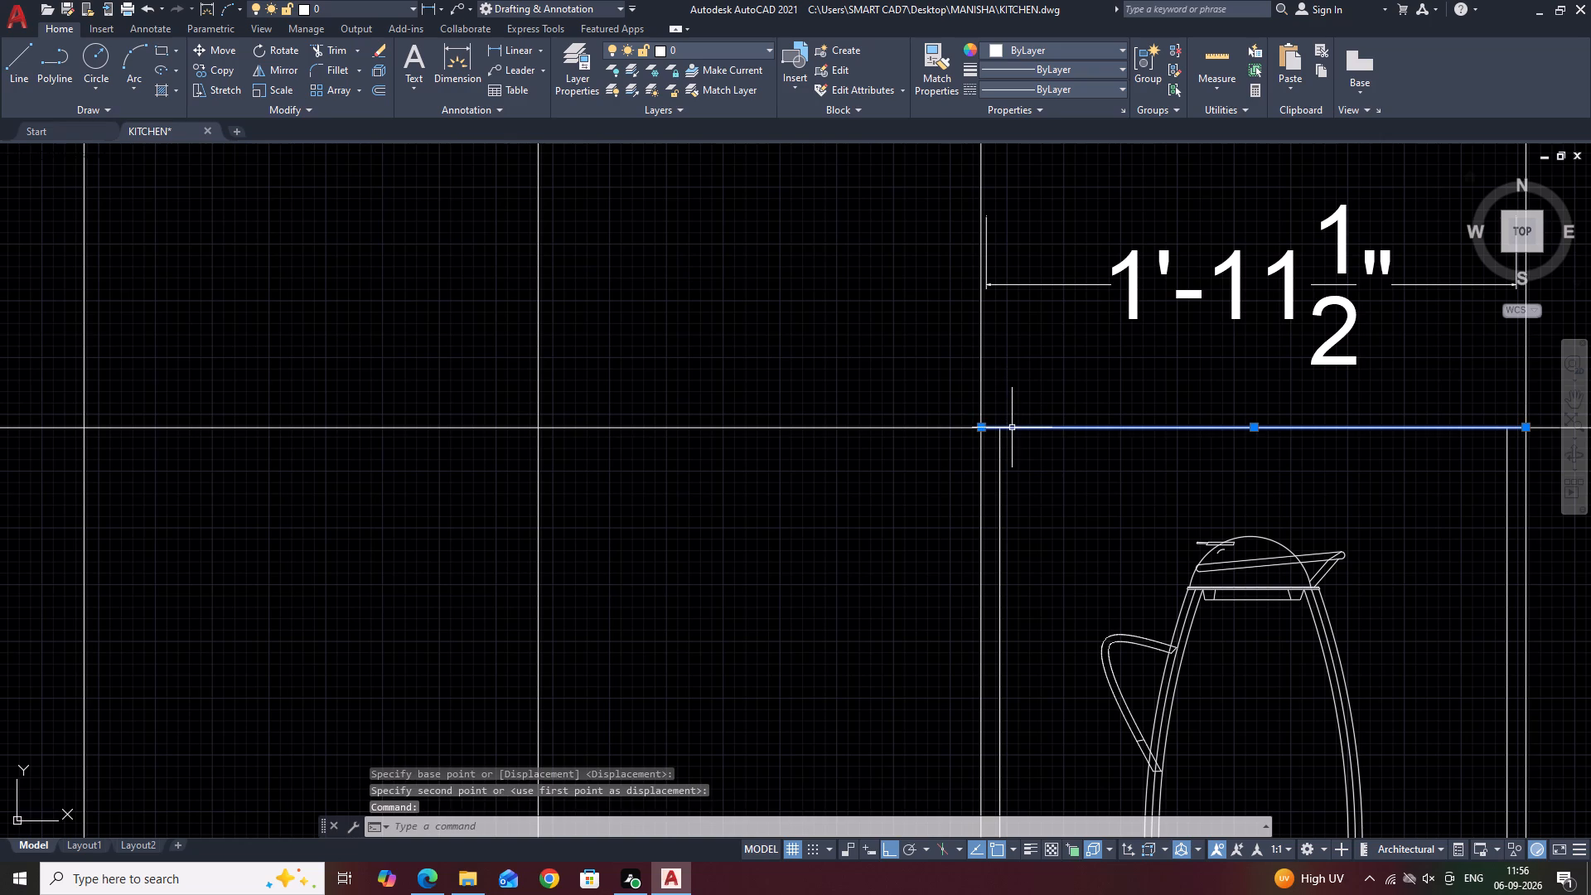
text(O)
key(space)
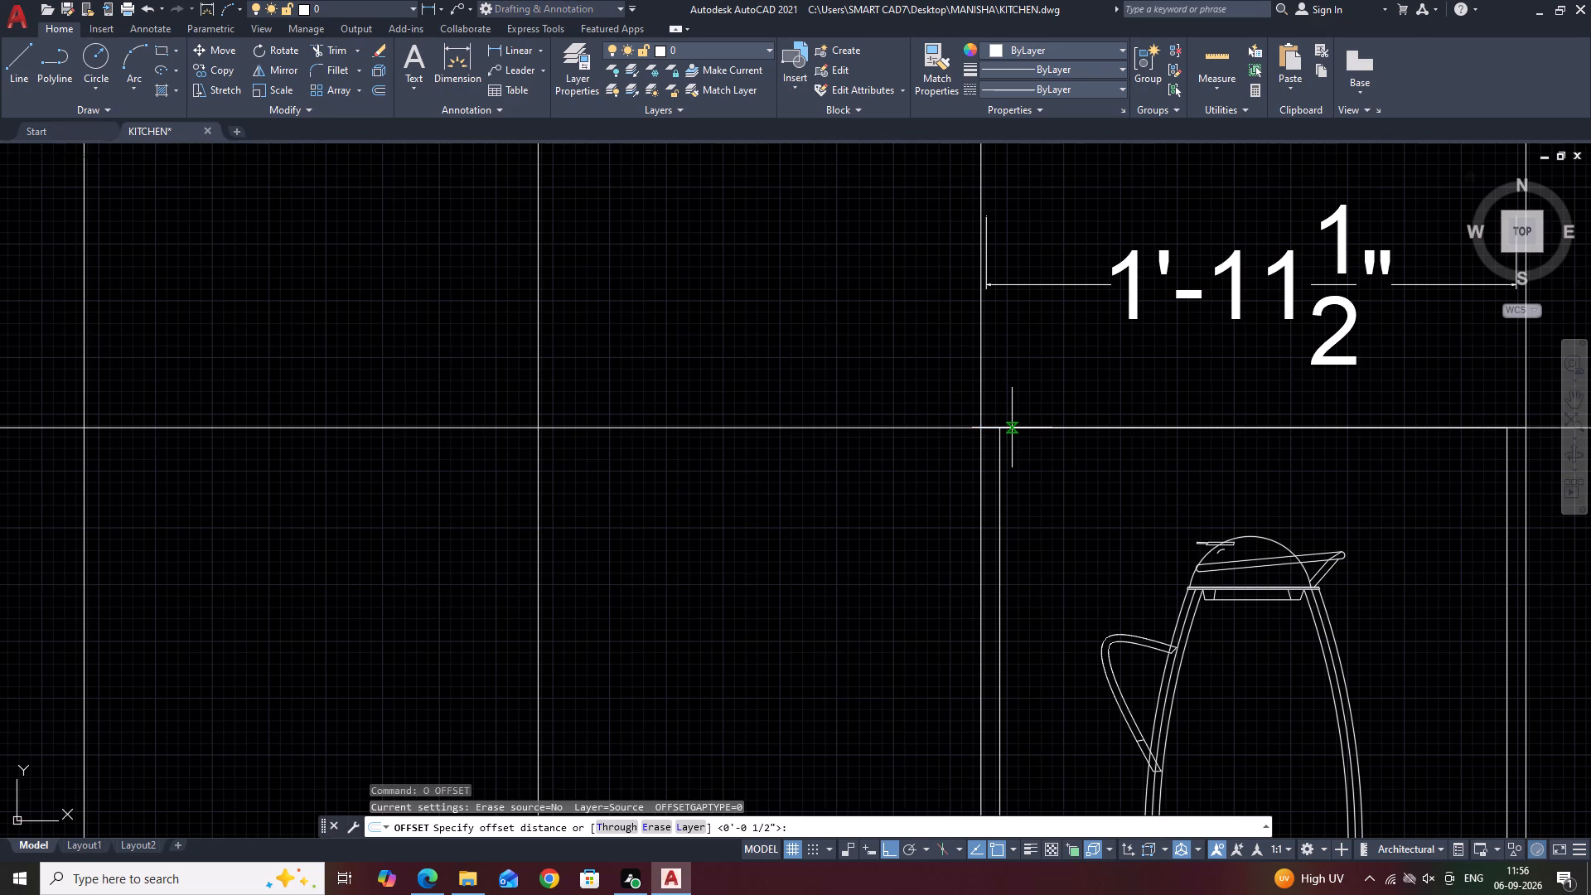
key(0)
key(comma)
key(BackSpace)
key(period)
key(5)
key(space)
click(1044, 497)
key(Escape)
Trim both ends of the offset line where they project past the tall shelf unit's side panels.
text(TR)
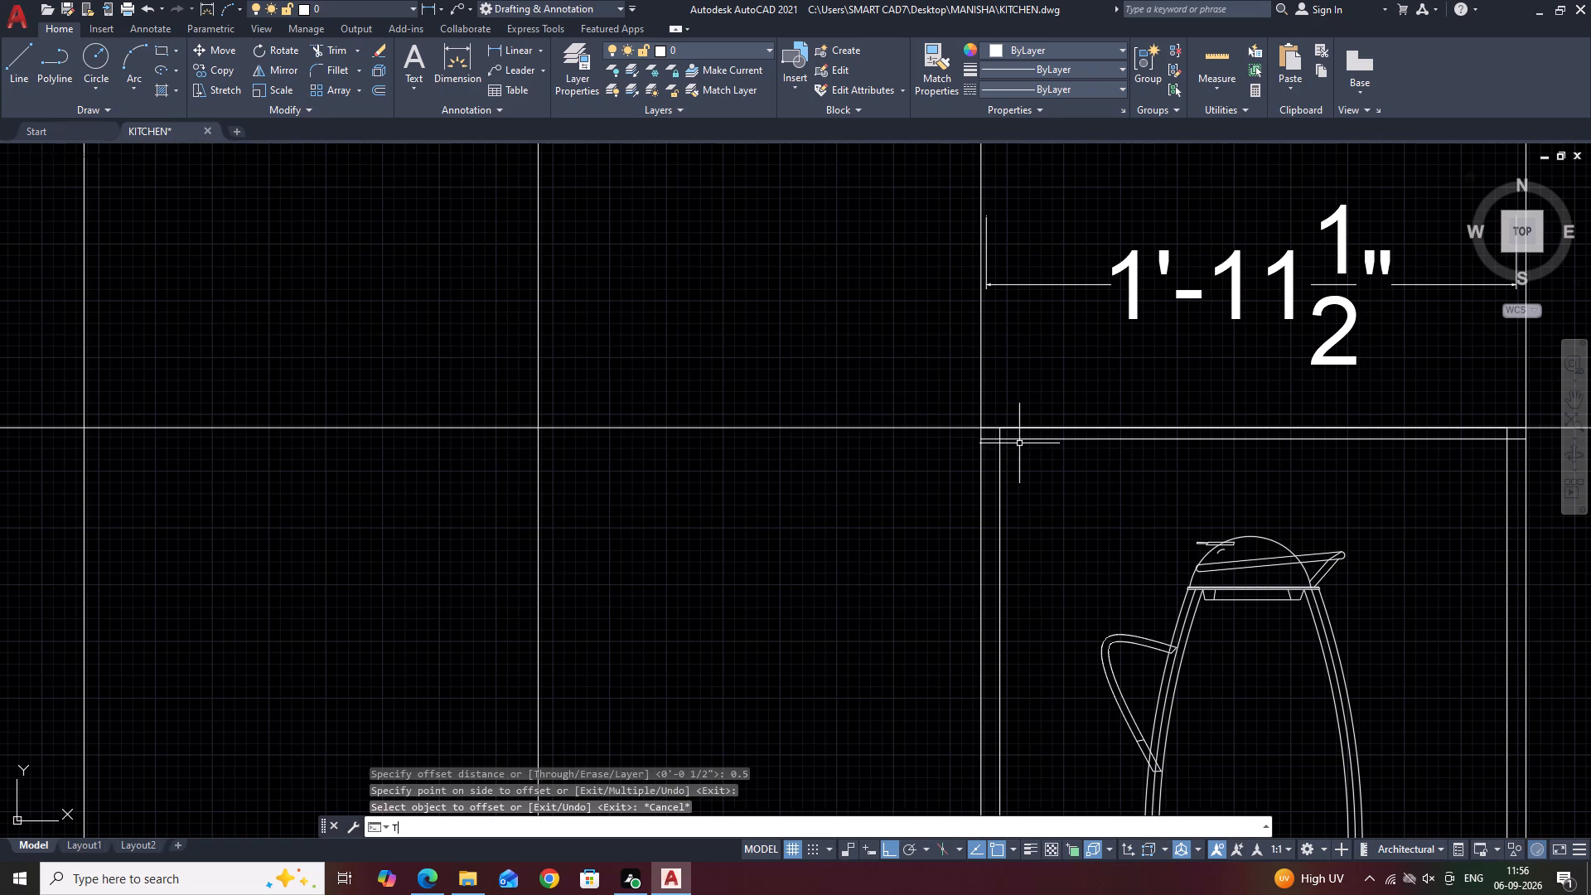
key(space)
scroll(1023, 462, up, 3)
click(959, 341)
click(885, 383)
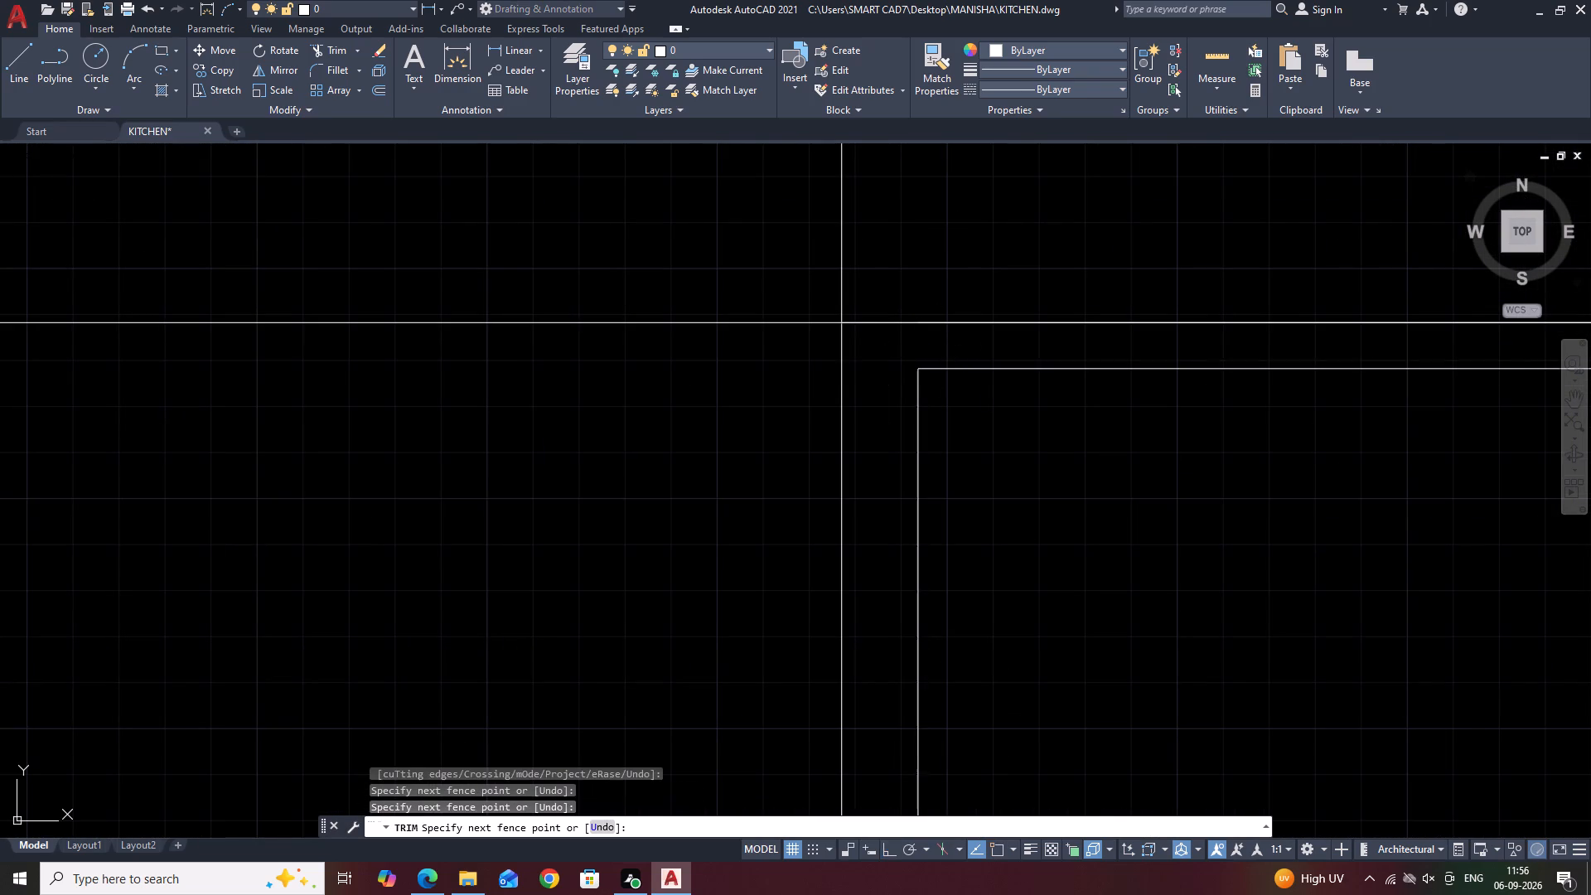
scroll(893, 341, down, 4)
middle_drag(1202, 303, 1145, 389)
scroll(1163, 438, up, 2)
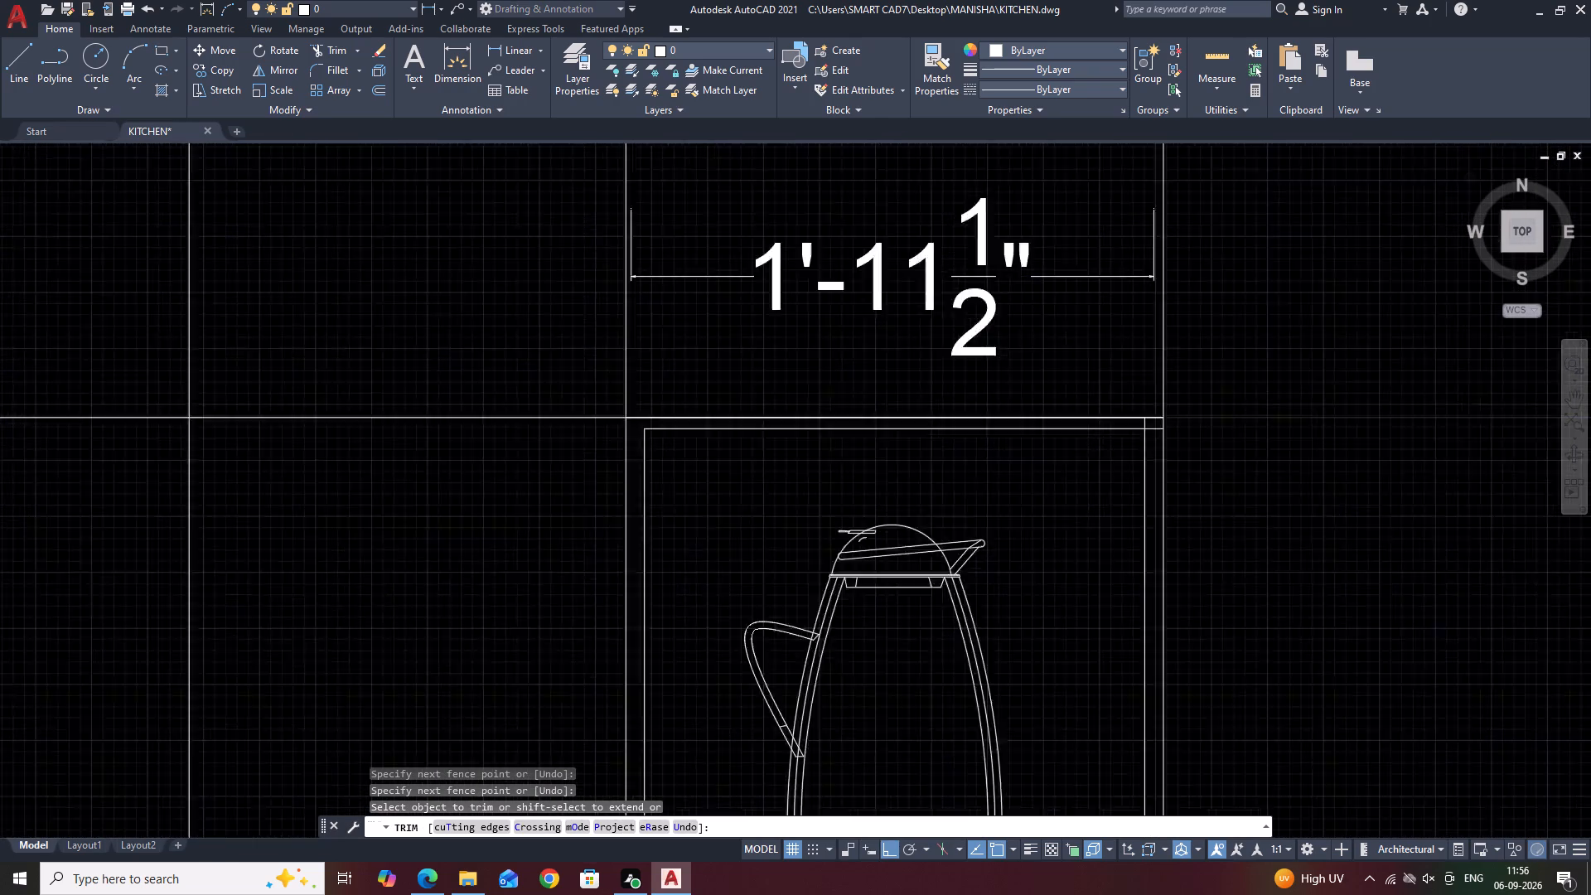
scroll(1163, 438, up, 3)
click(1125, 413)
click(1090, 353)
key(Escape)
Erase the overlapping duplicate line along the top of the tall shelf bay.
click(1037, 306)
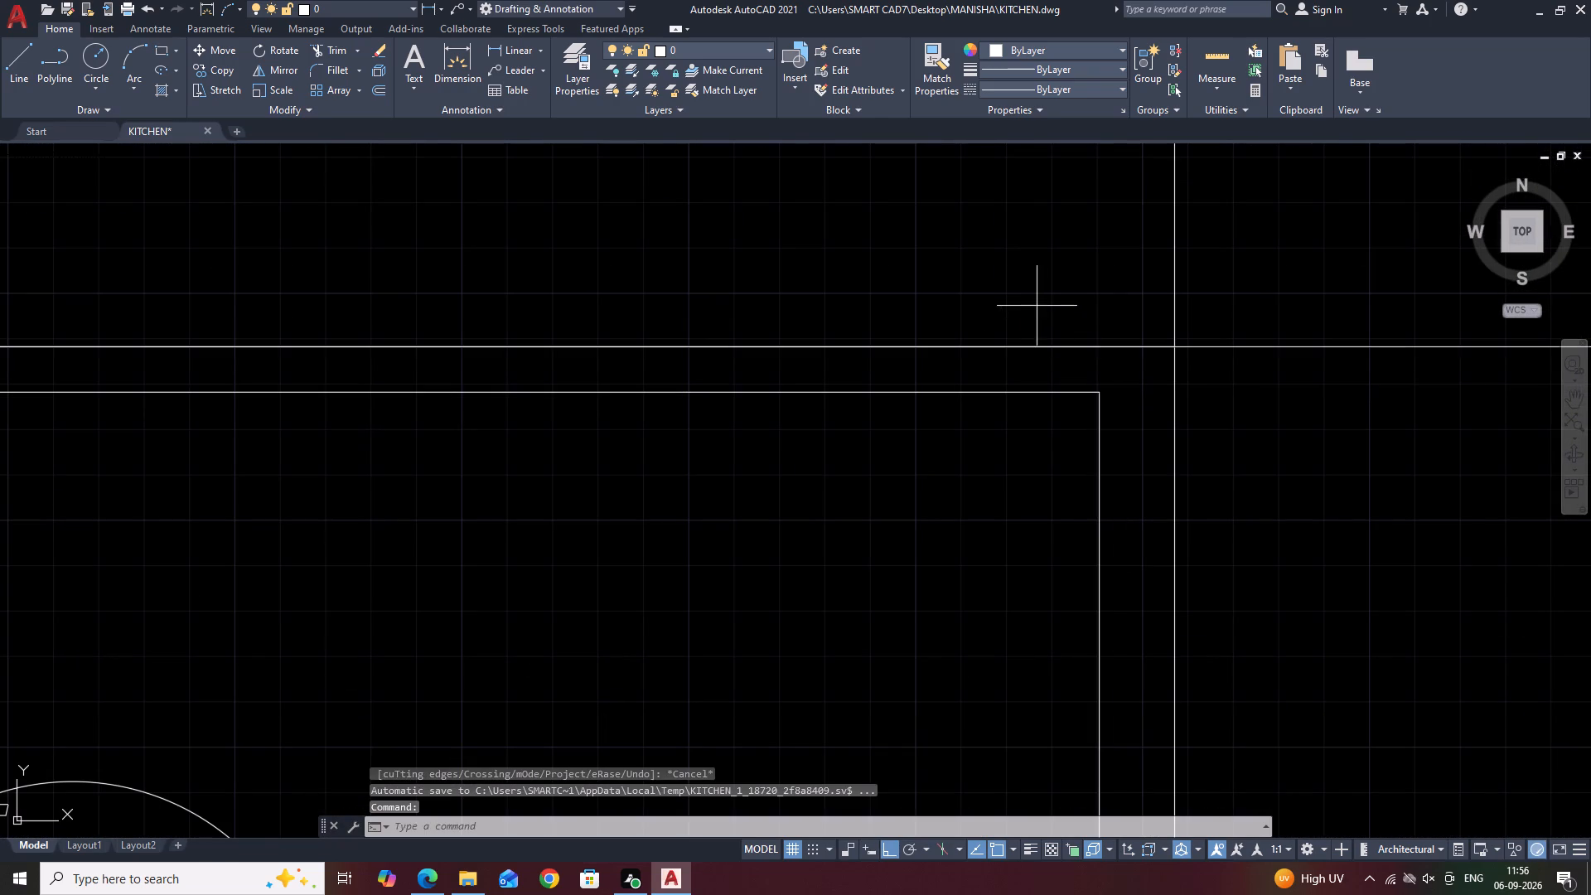
key(Escape)
click(1036, 318)
scroll(983, 288, down, 3)
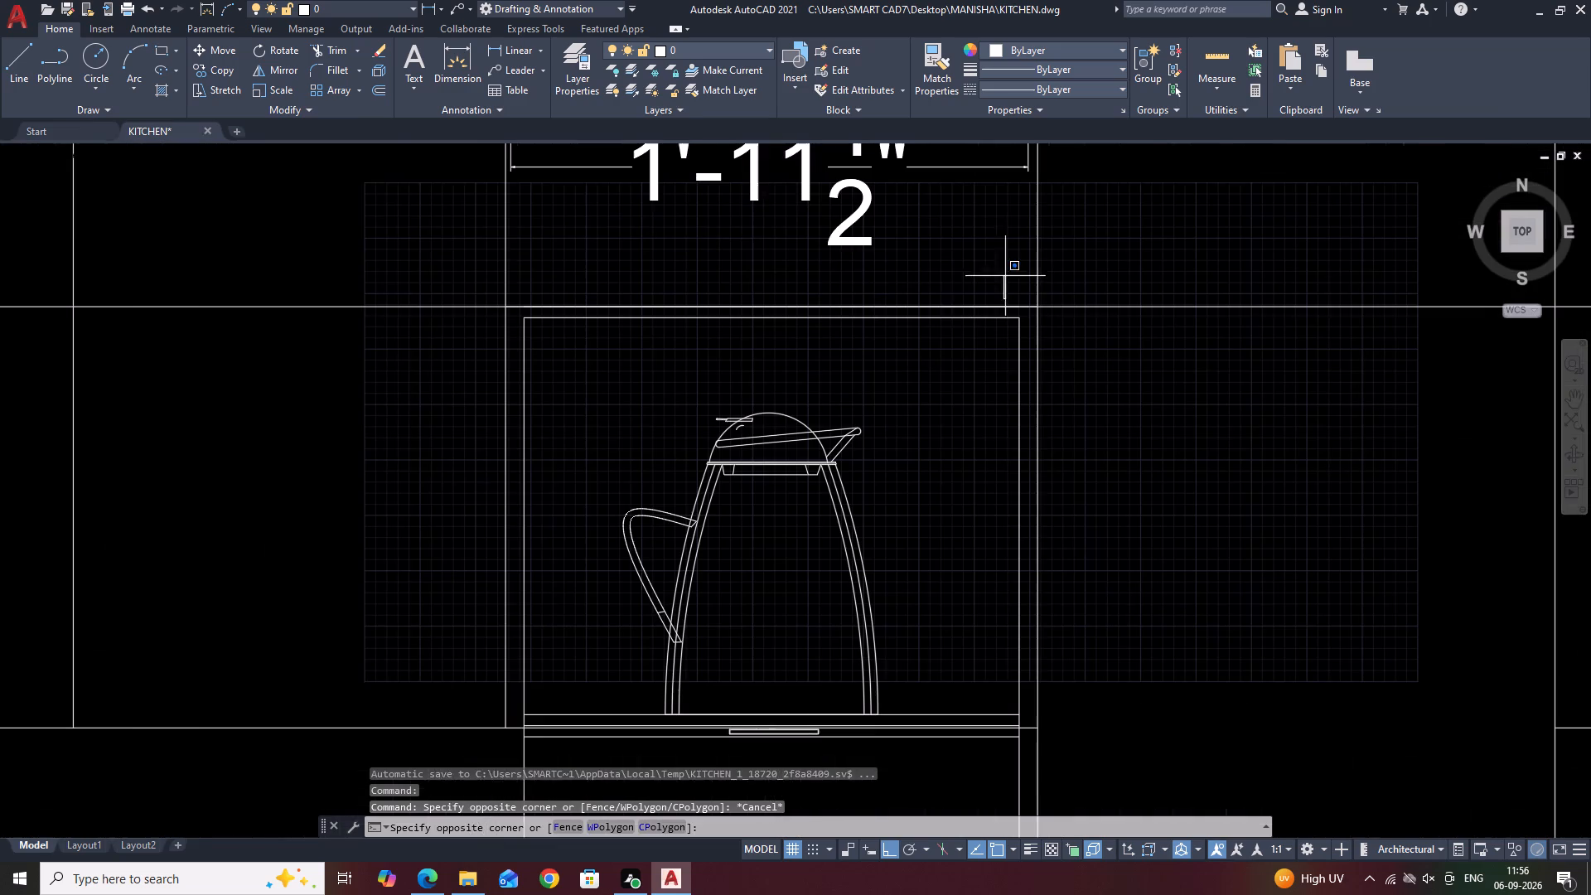
click(1002, 268)
drag(464, 273, 593, 315)
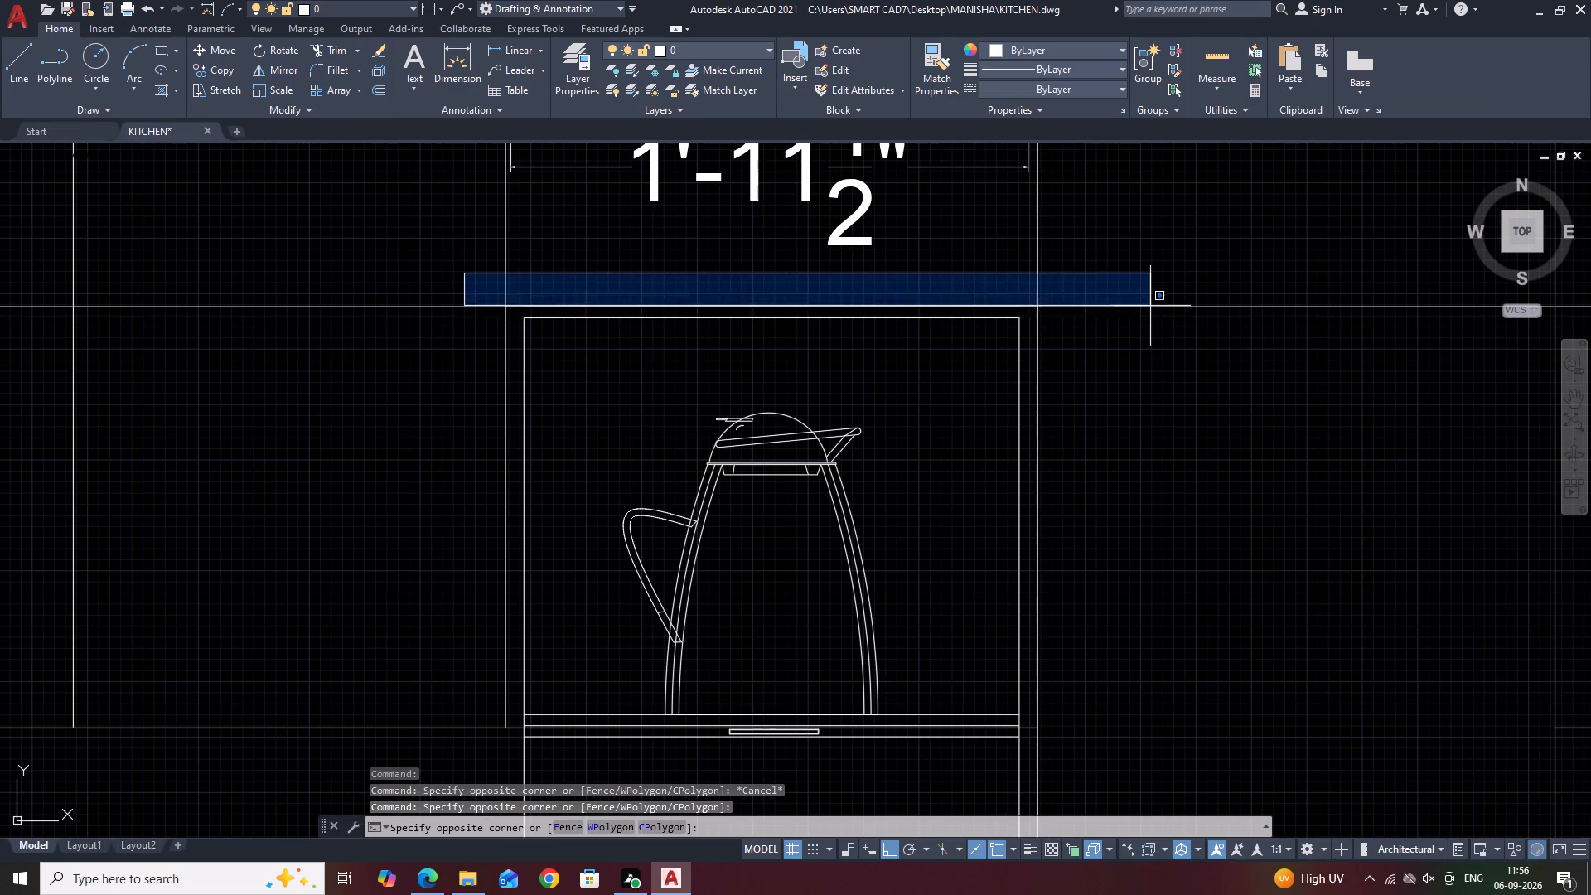
click(1150, 306)
click(491, 276)
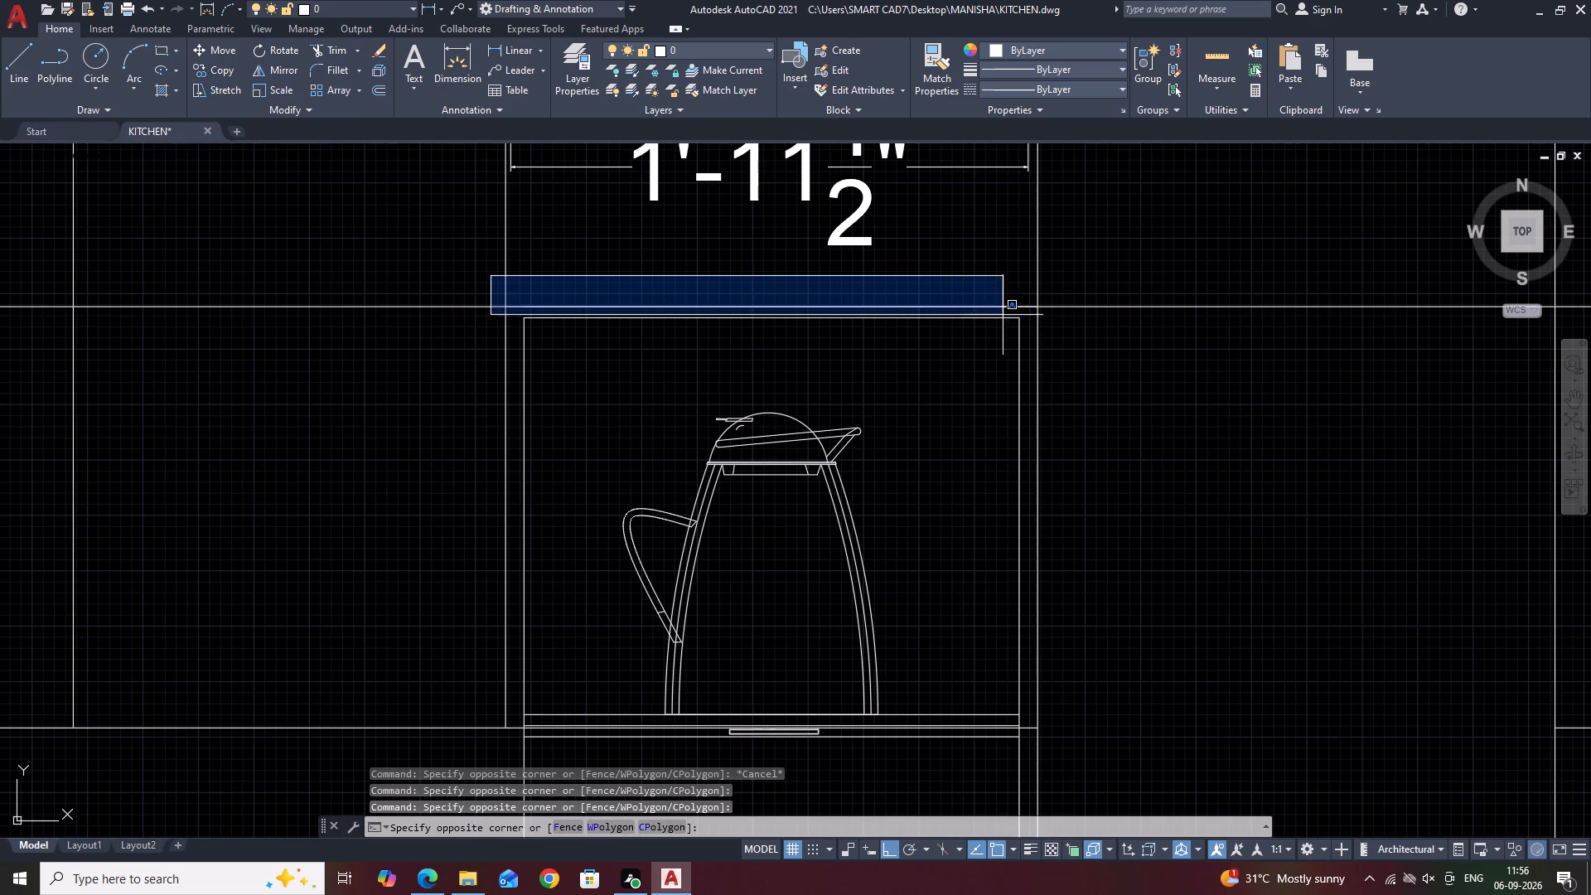
scroll(1032, 310, up, 2)
click(1036, 312)
key(Delete)
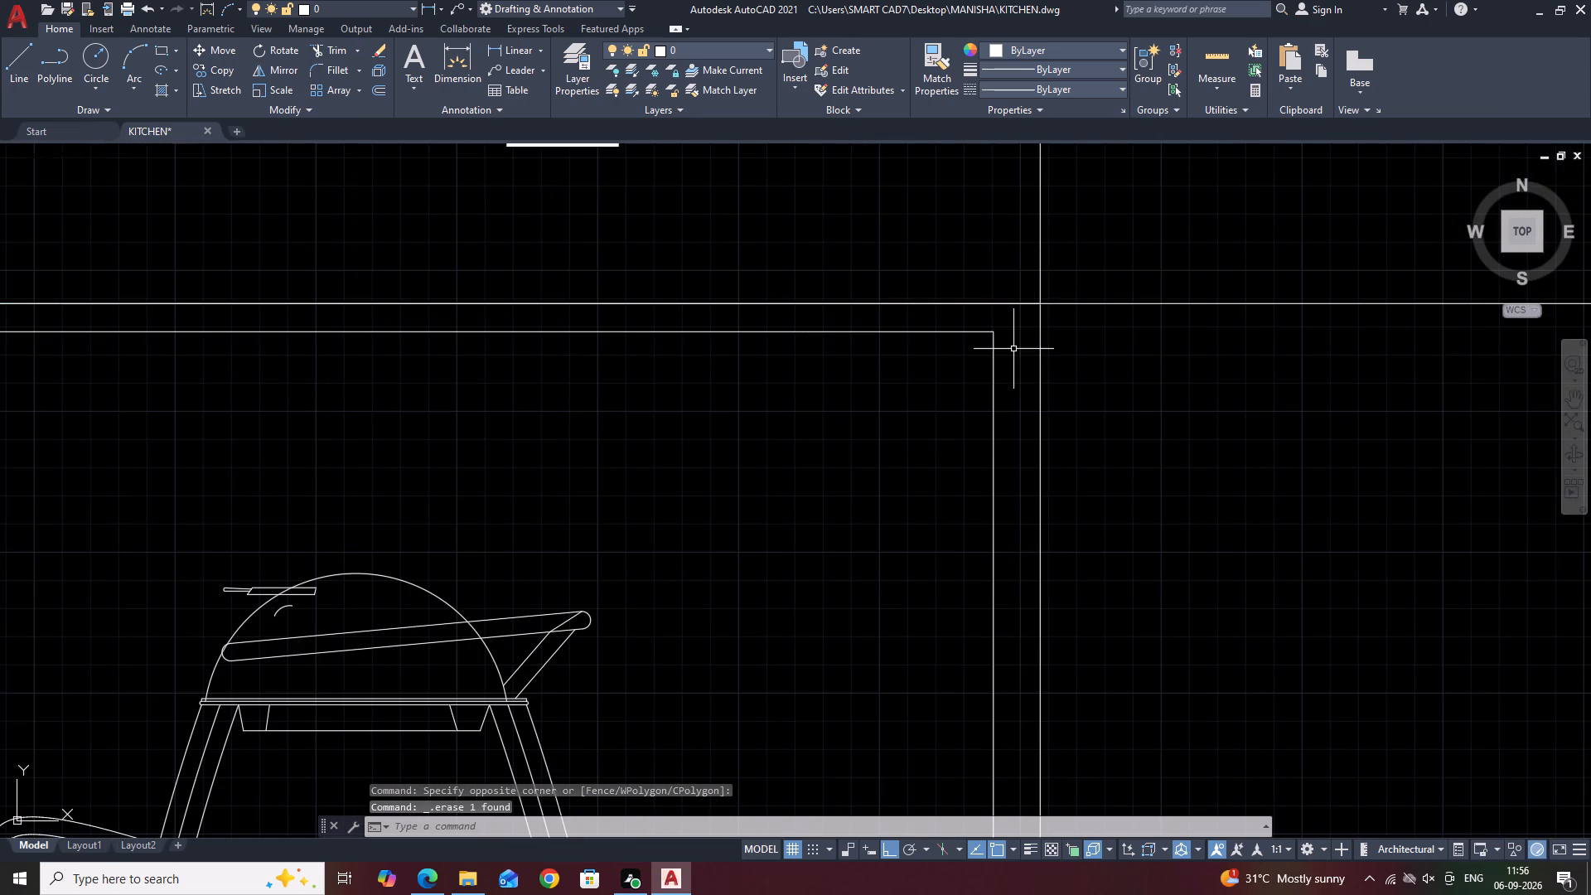
Trim the upper cabinets' bottom line where it crosses the tall shelf unit, including the short stub beside the shelf's left side.
scroll(1014, 350, down, 3)
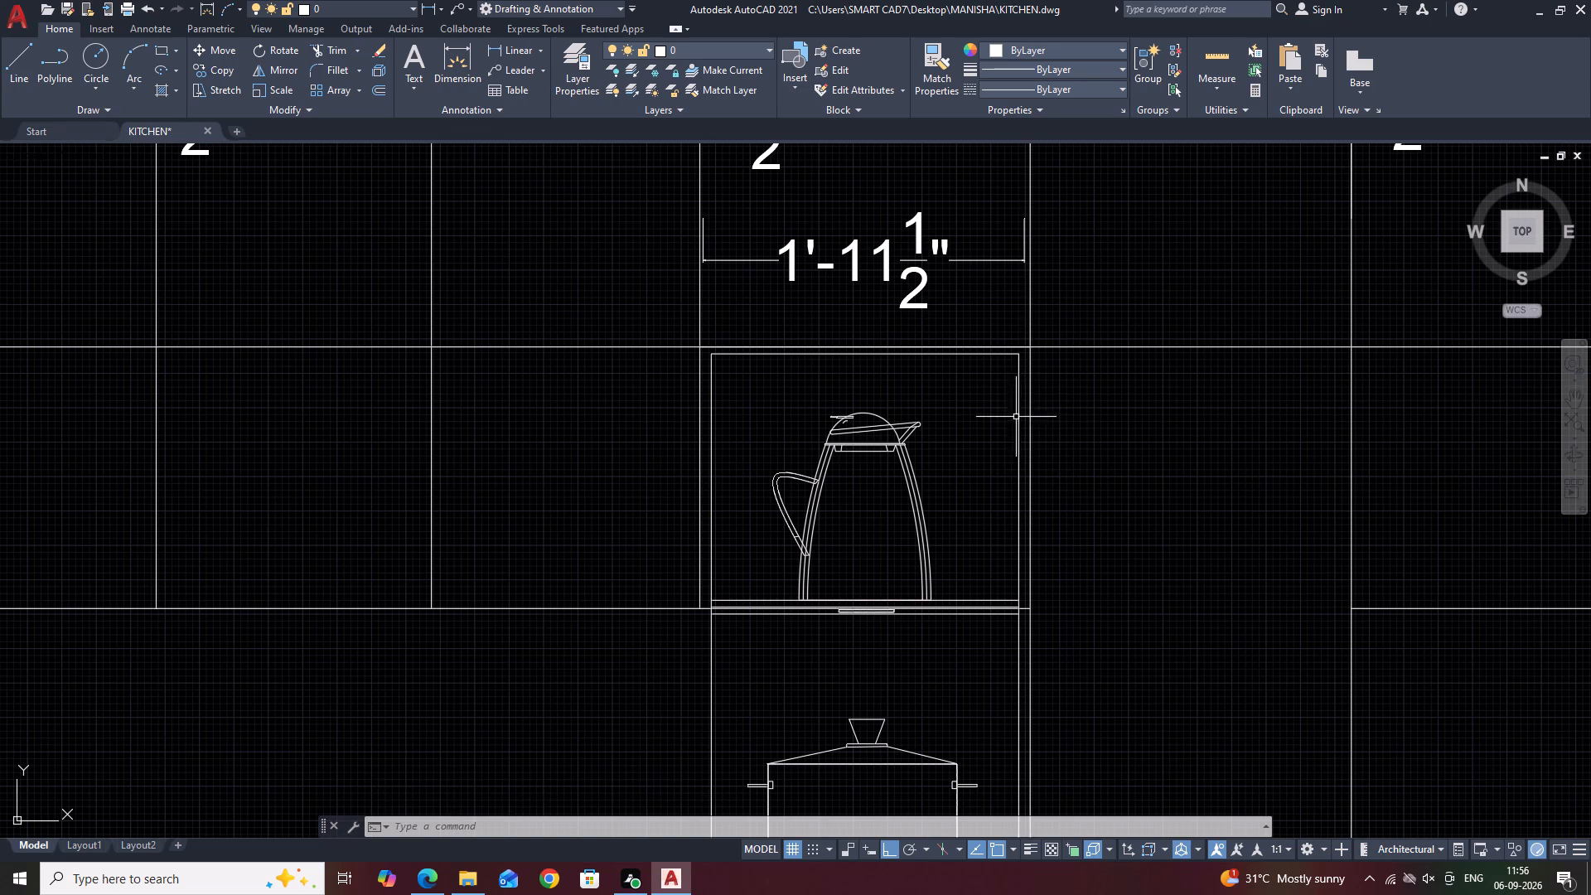
scroll(959, 473, down, 2)
middle_drag(1236, 445, 1118, 455)
scroll(872, 561, up, 2)
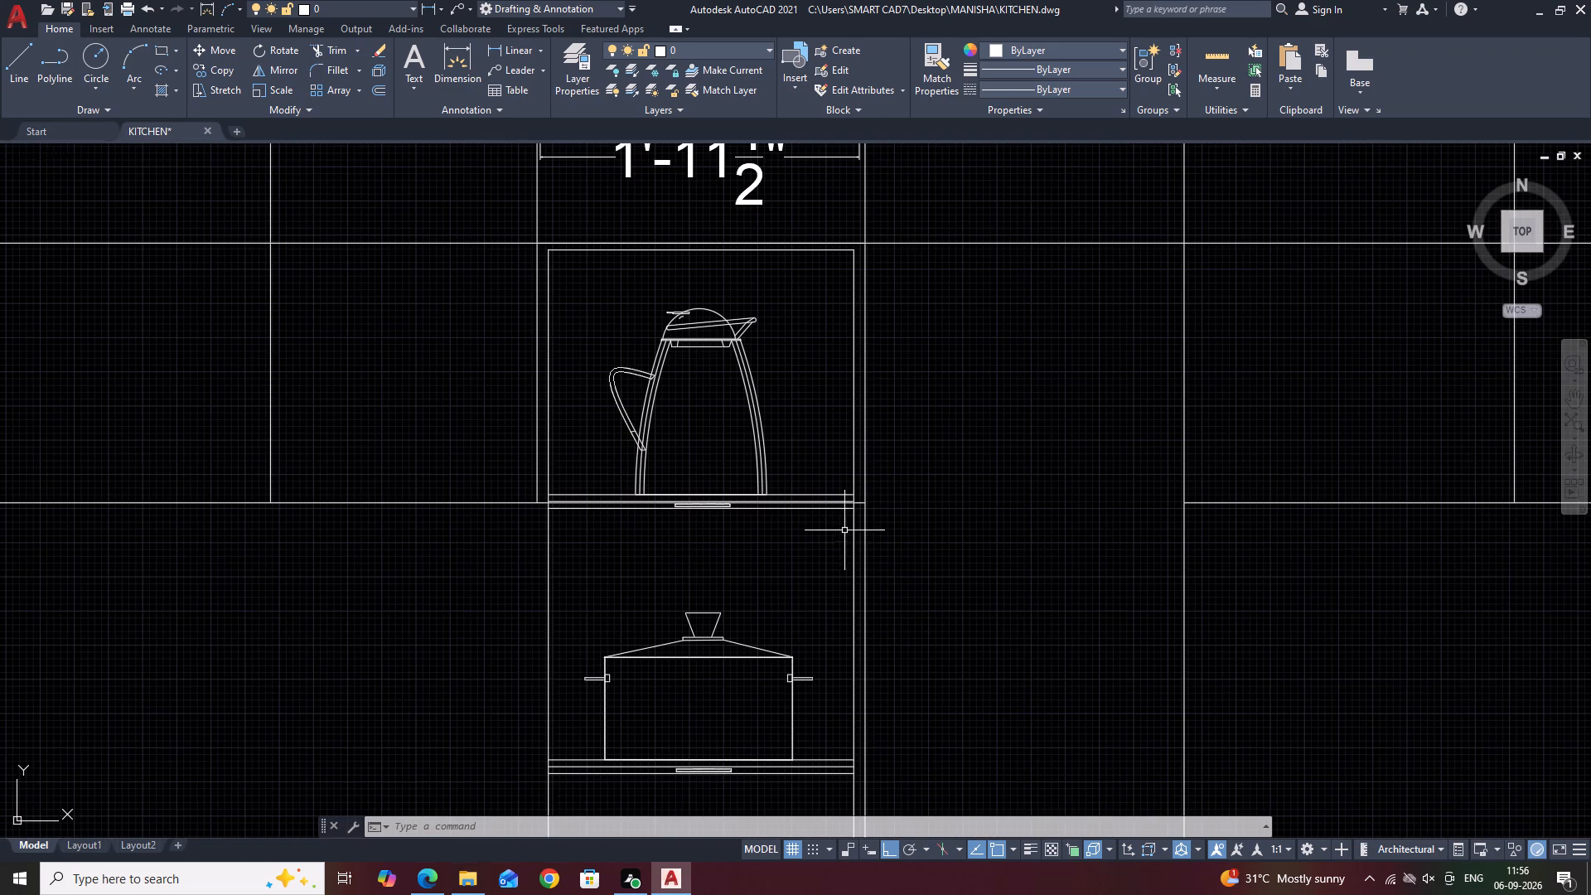
middle_drag(854, 501, 925, 468)
scroll(919, 479, up, 2)
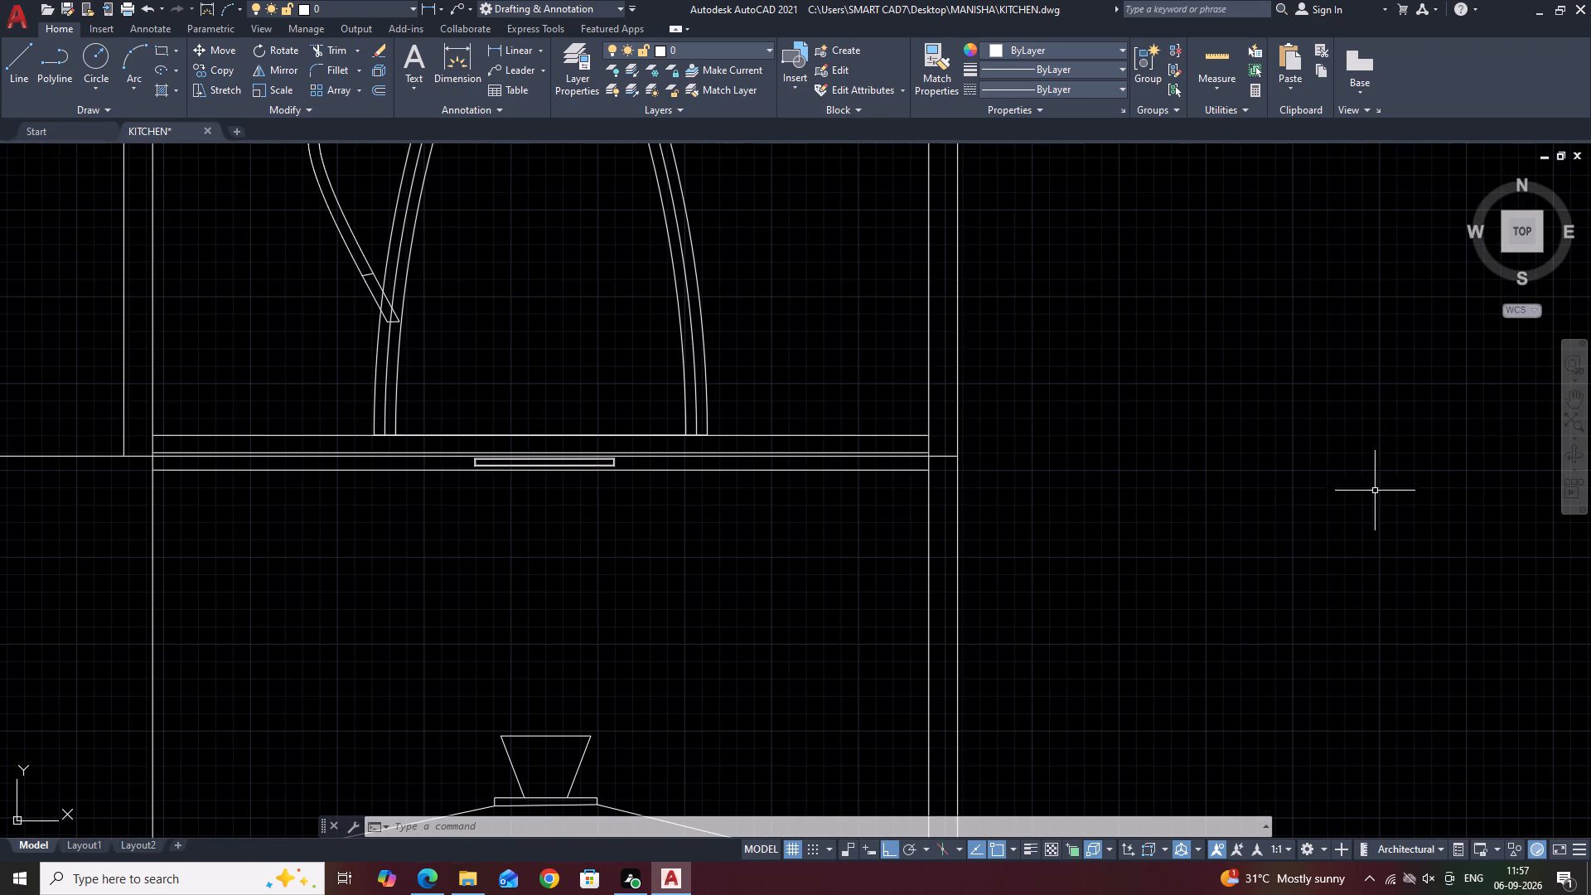
scroll(1105, 420, down, 4)
scroll(943, 431, up, 6)
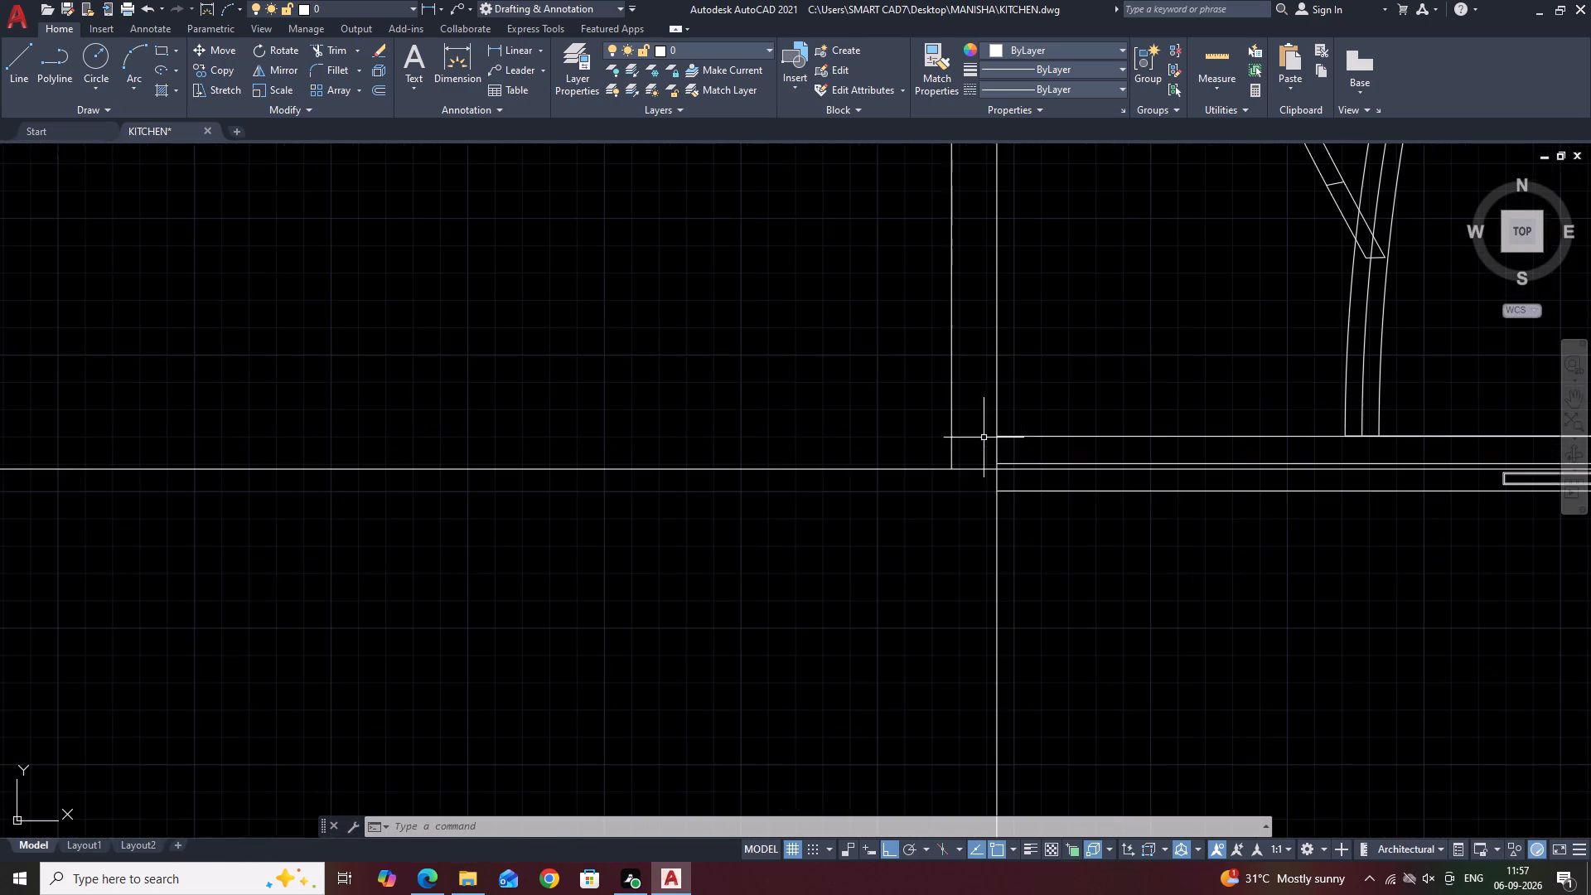
middle_drag(759, 435, 514, 463)
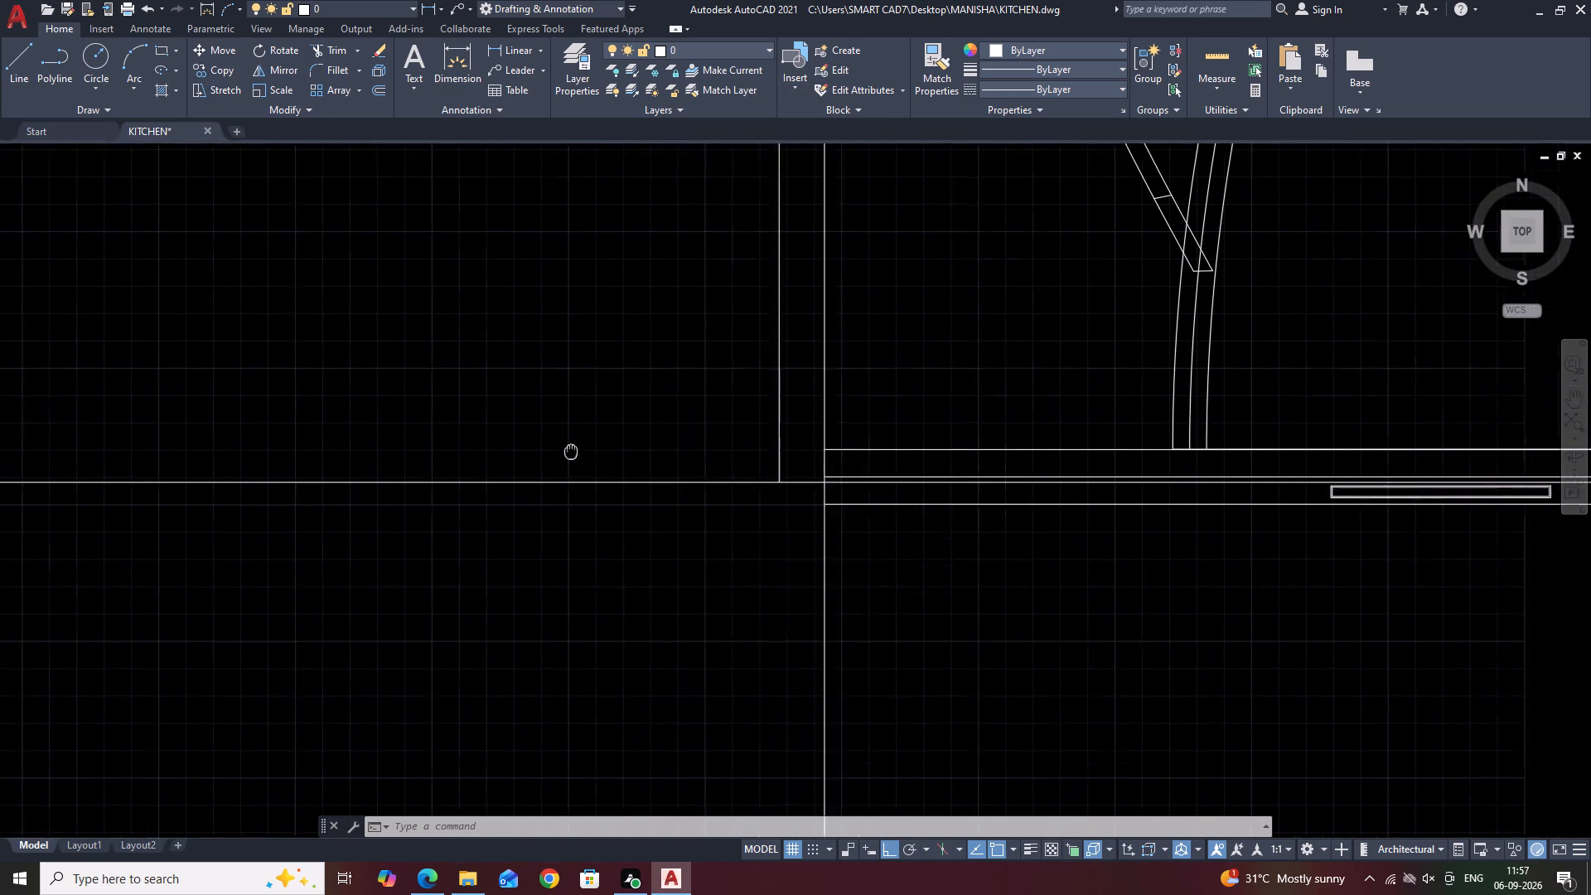
middle_drag(514, 463, 503, 467)
scroll(776, 504, down, 2)
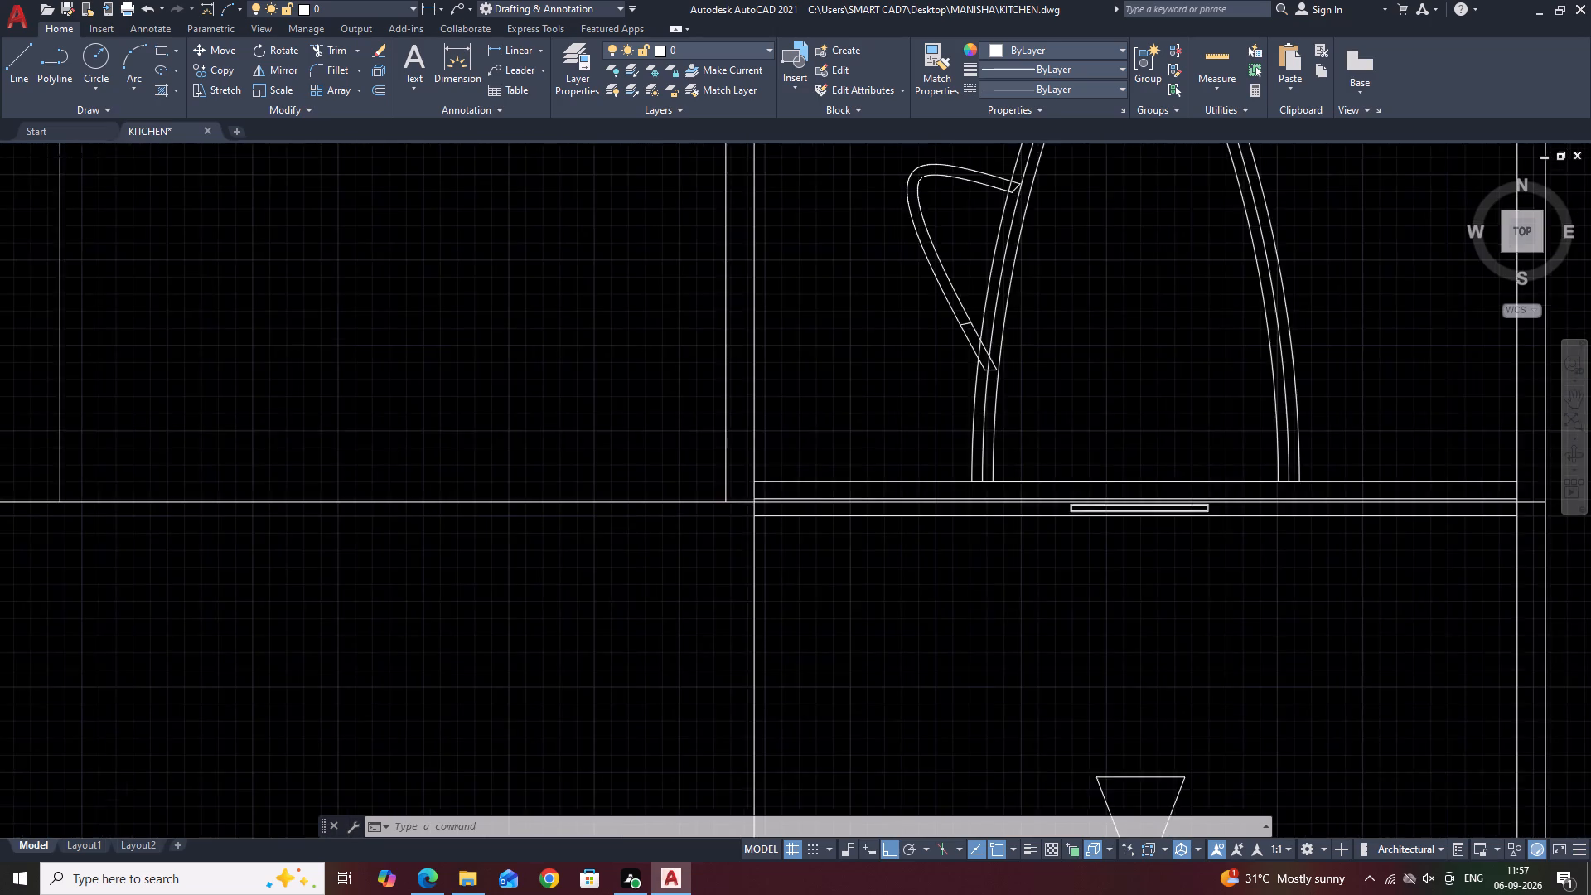
middle_drag(903, 490, 921, 549)
text(TR)
key(space)
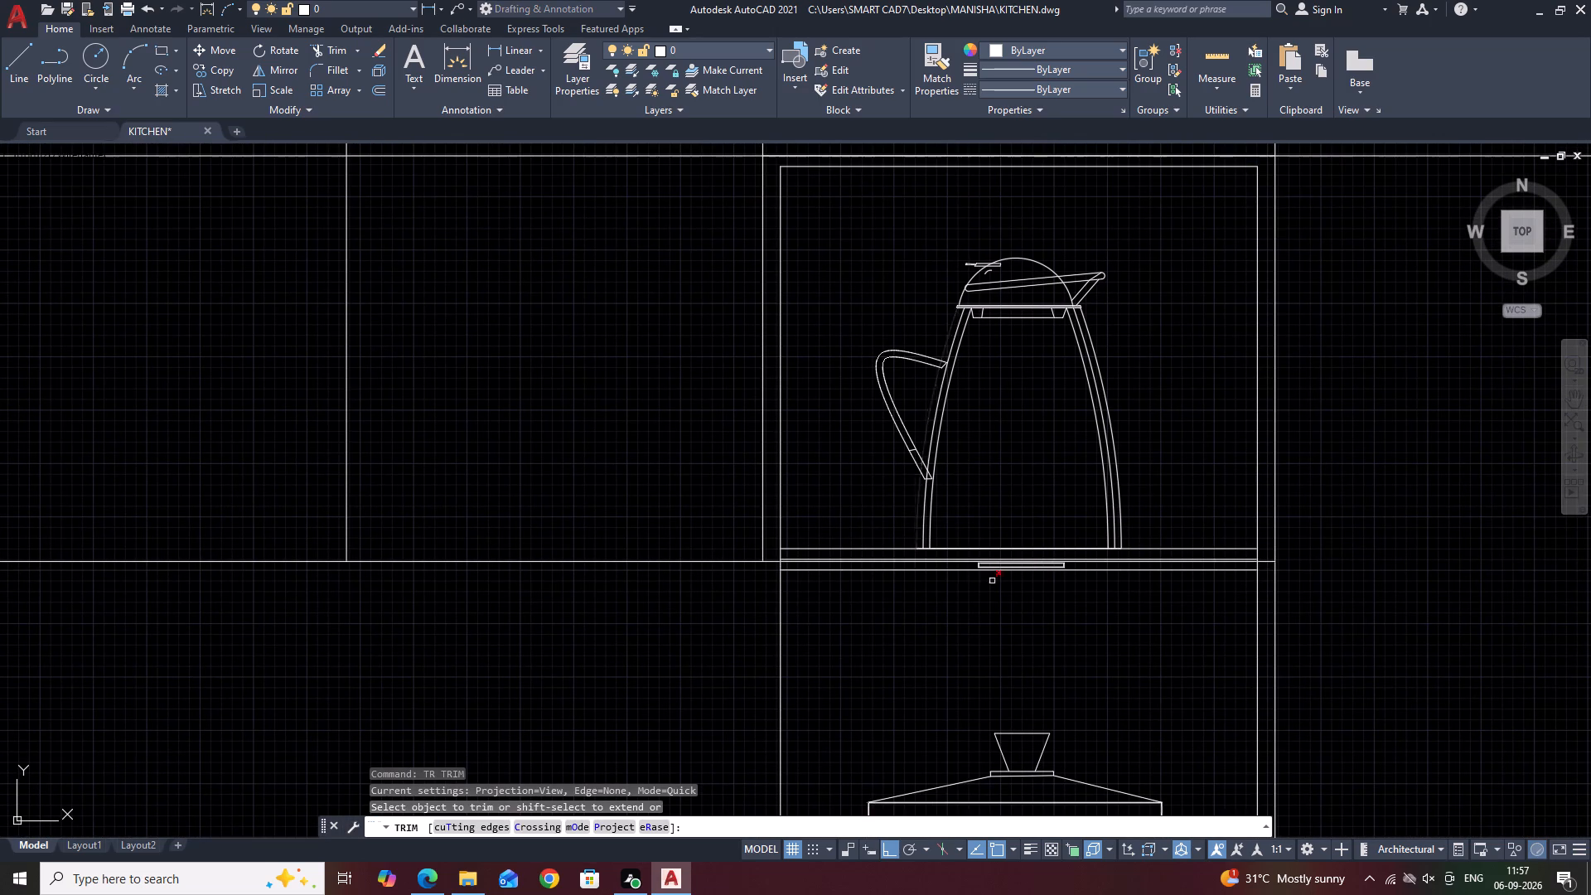
scroll(906, 590, up, 2)
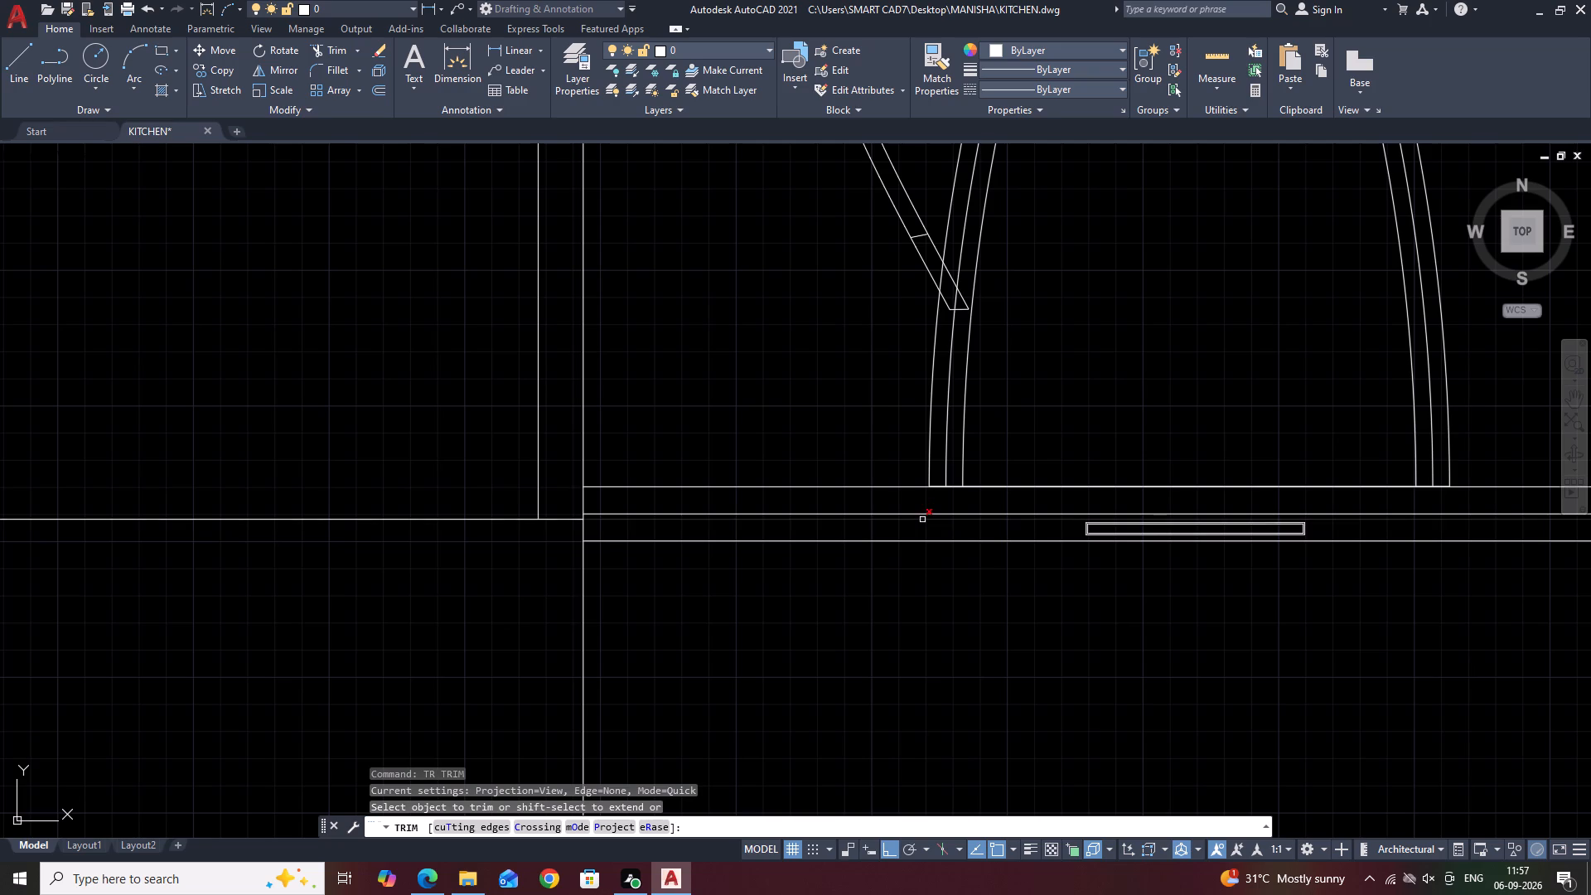
click(922, 520)
scroll(869, 571, down, 2)
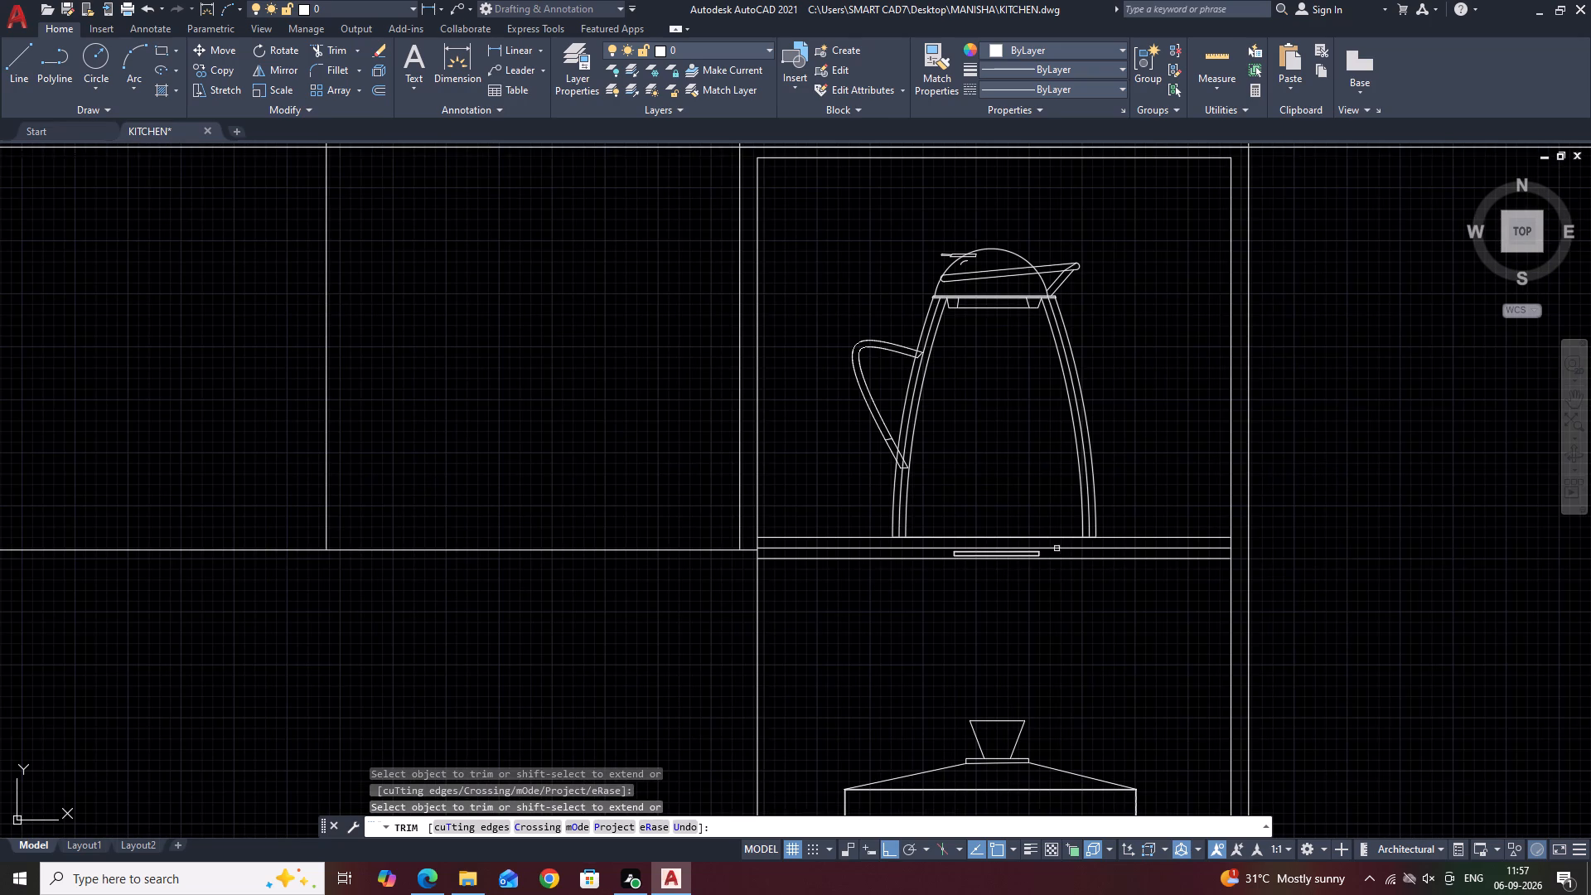
scroll(751, 551, up, 2)
click(737, 551)
scroll(728, 574, down, 4)
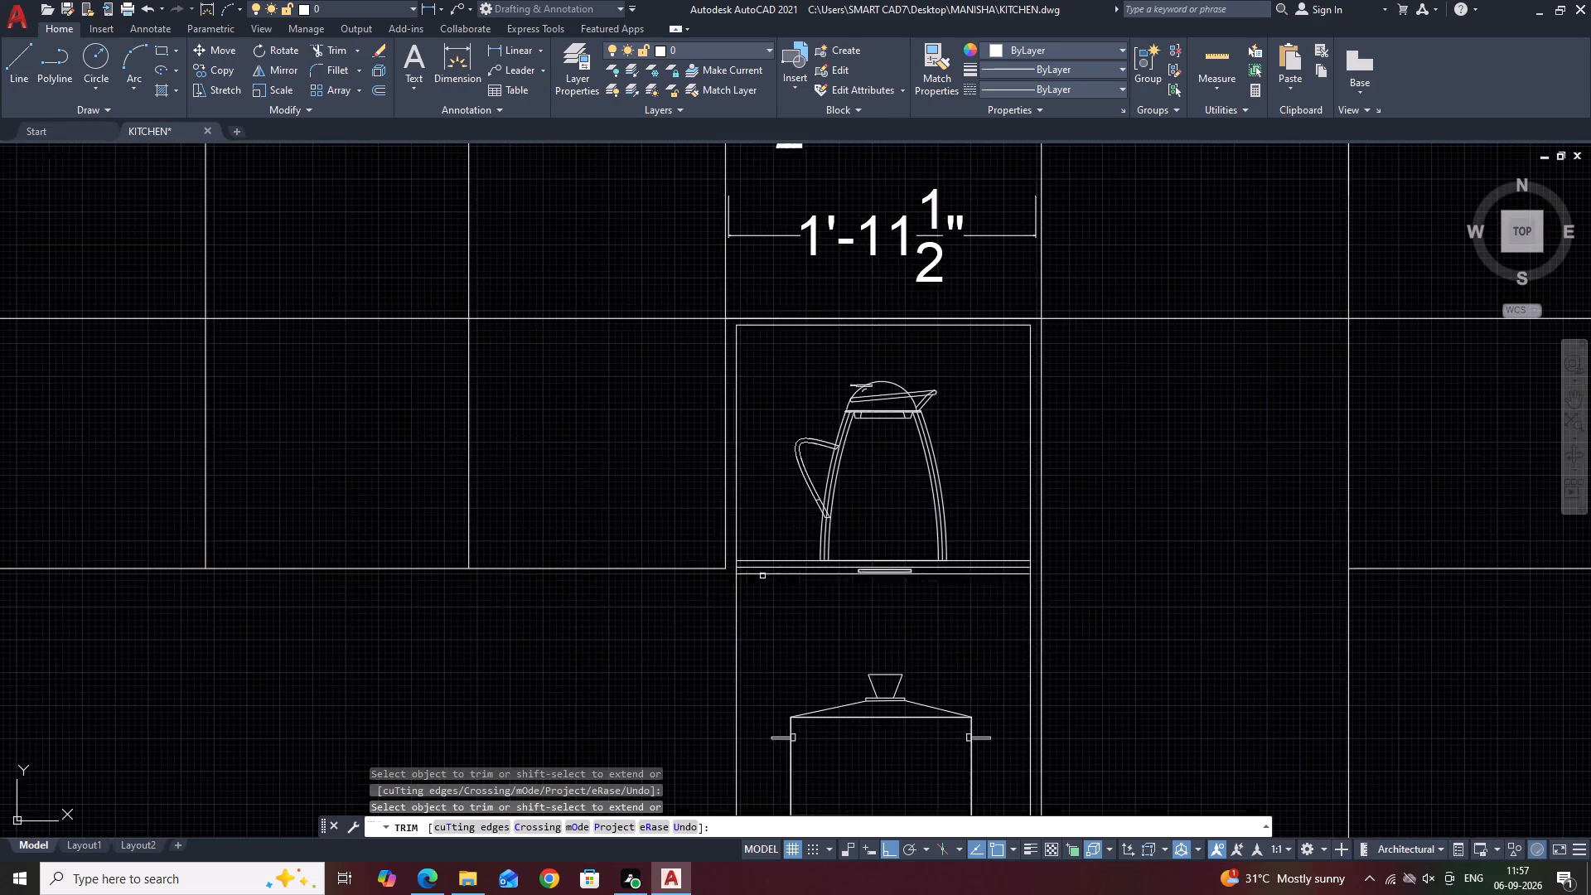
scroll(971, 582, down, 3)
middle_drag(1095, 599, 1097, 515)
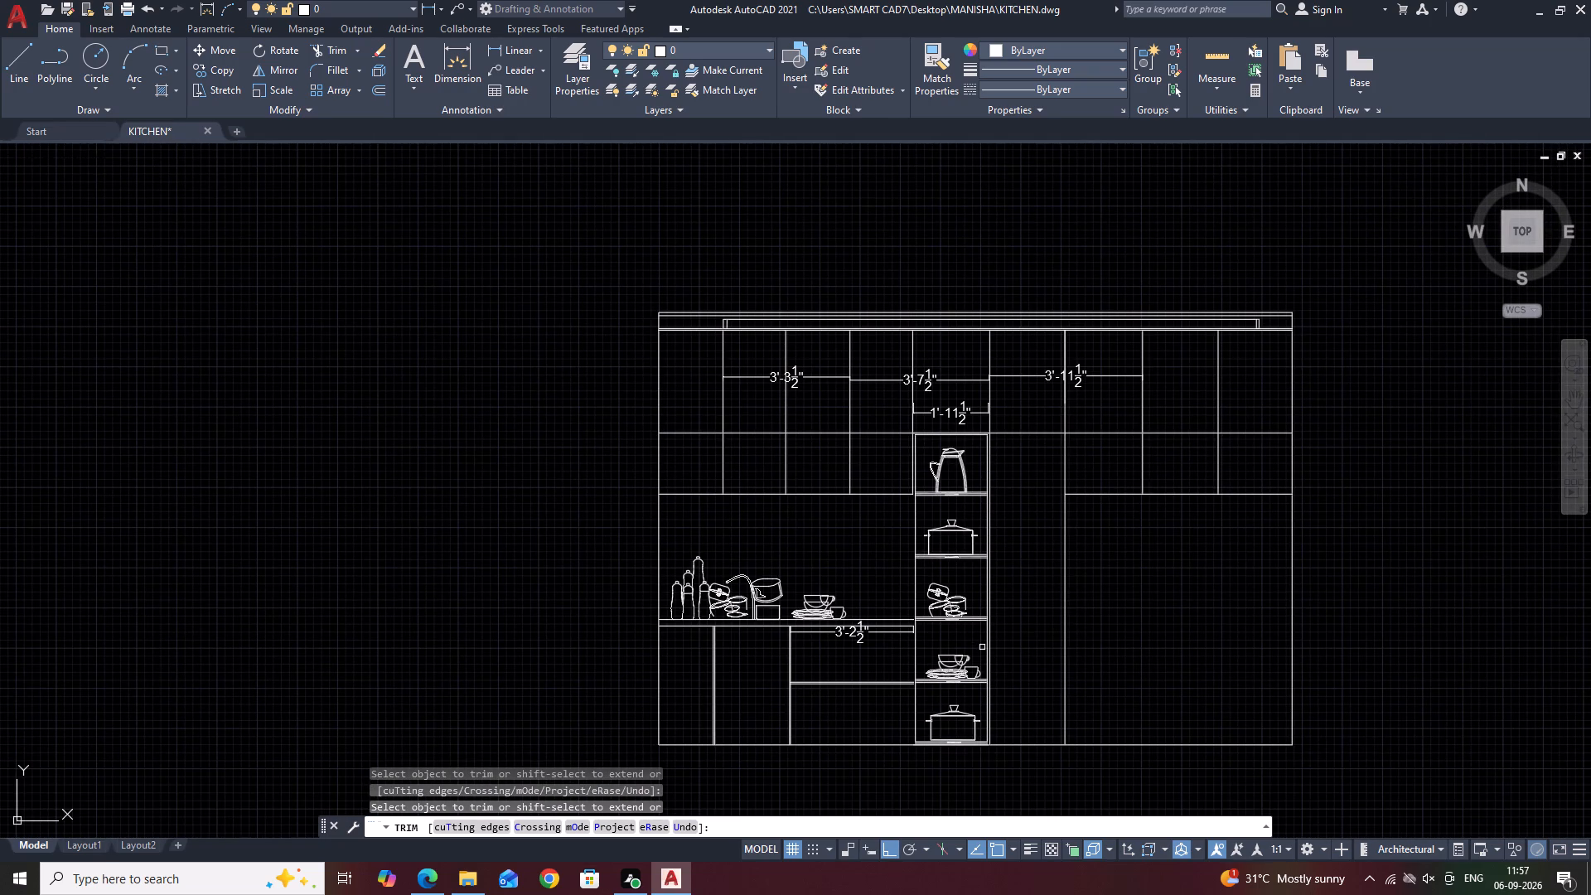
key(space)
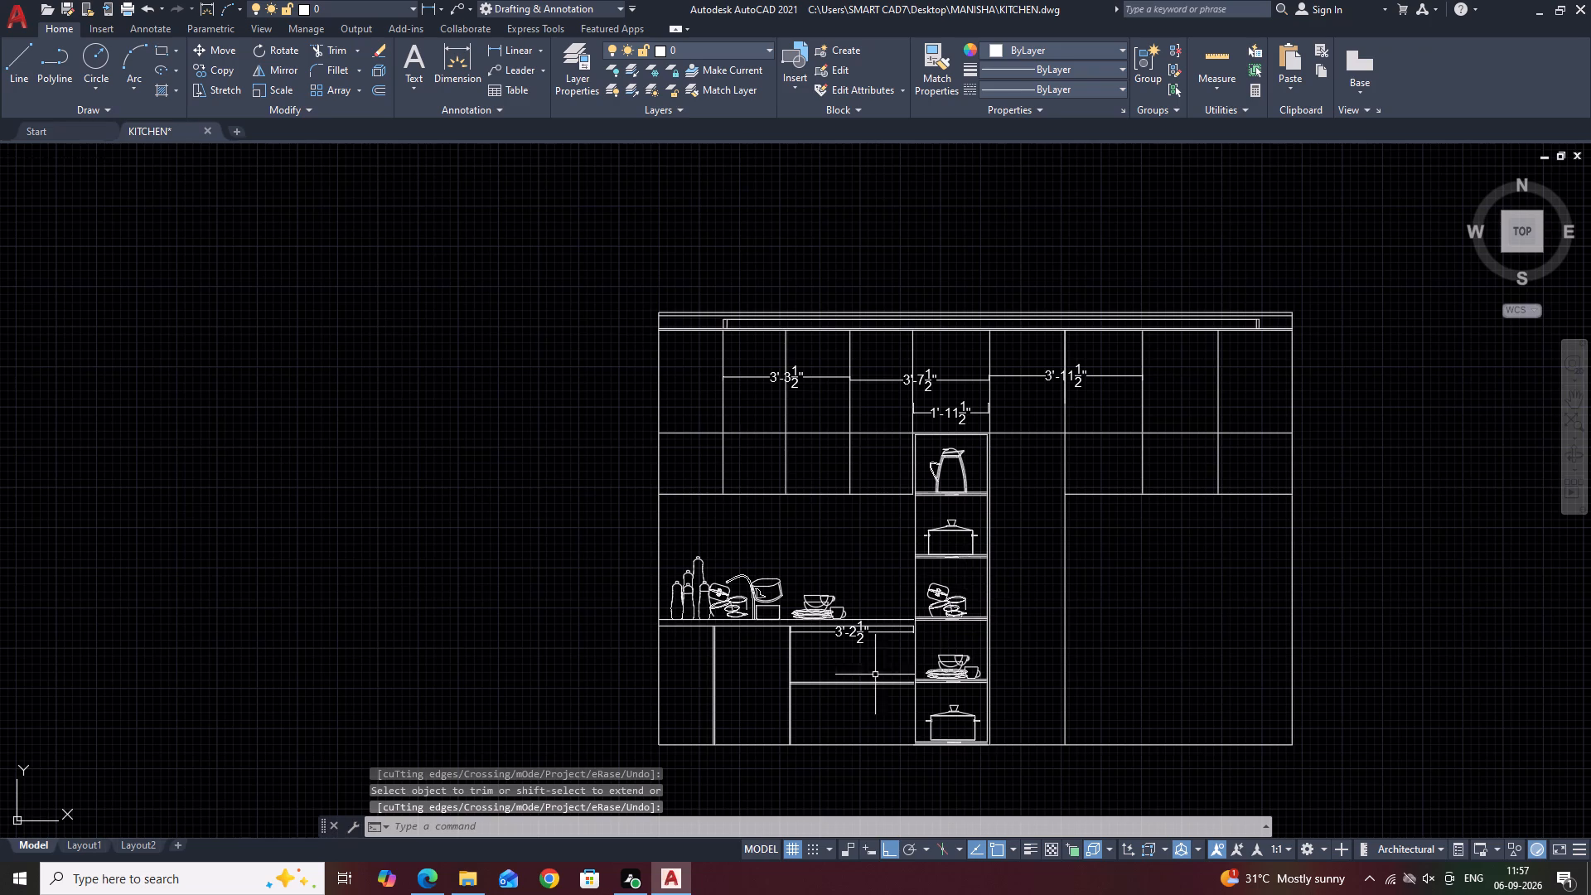
Stretch the lower countertop line and the dimension beneath it to the tall shelf unit's side, making the dimension 3'-3".
scroll(870, 675, up, 2)
scroll(988, 561, up, 2)
click(932, 517)
click(858, 590)
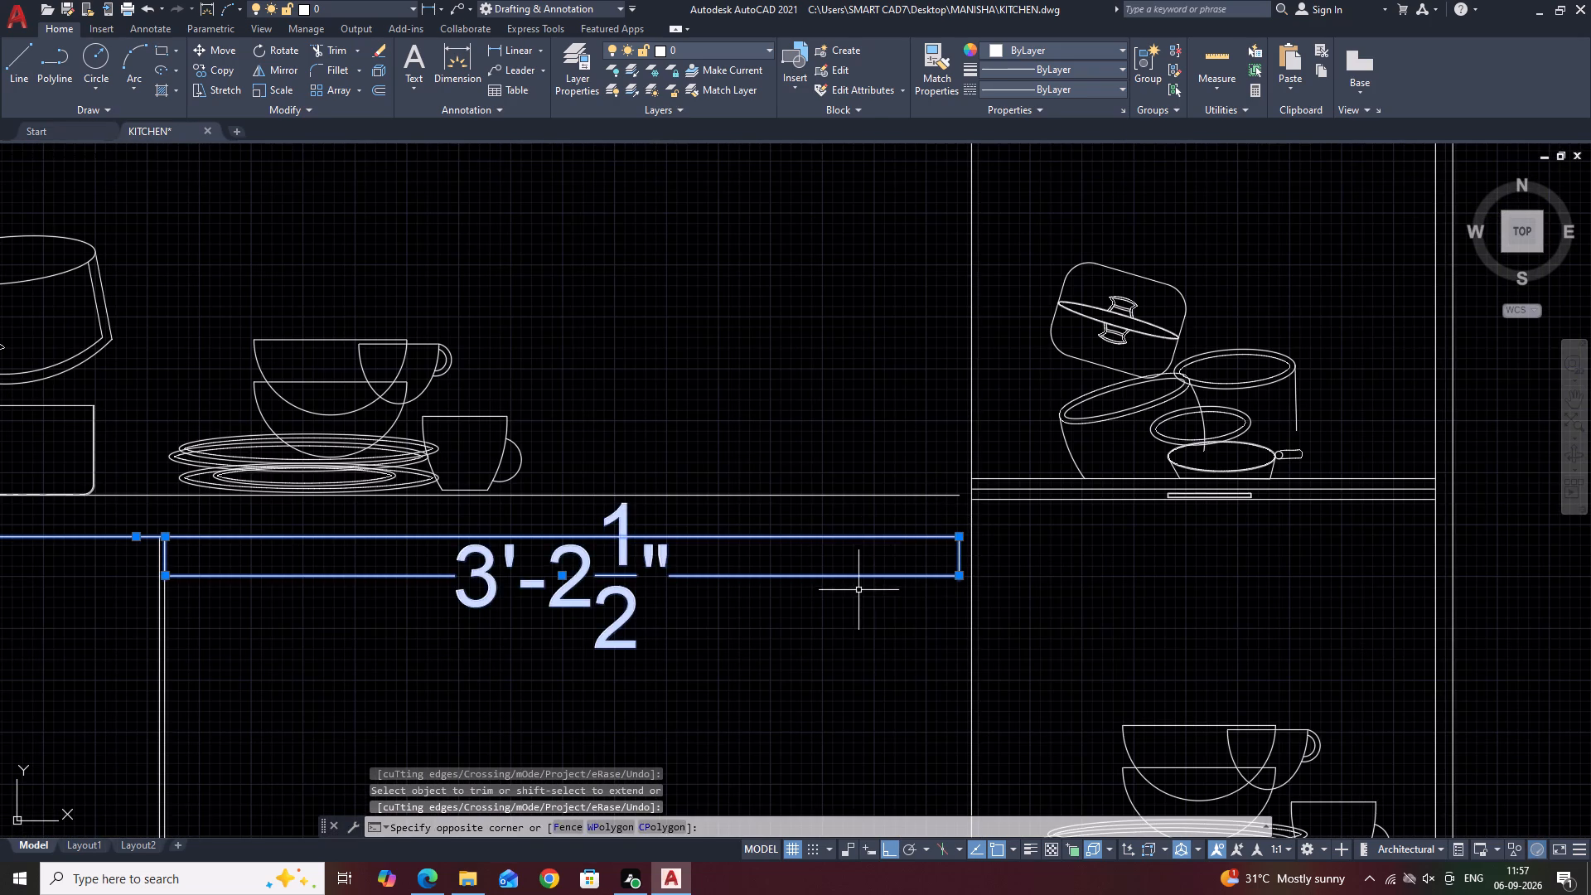
middle_drag(921, 555, 1136, 541)
scroll(1054, 592, down, 3)
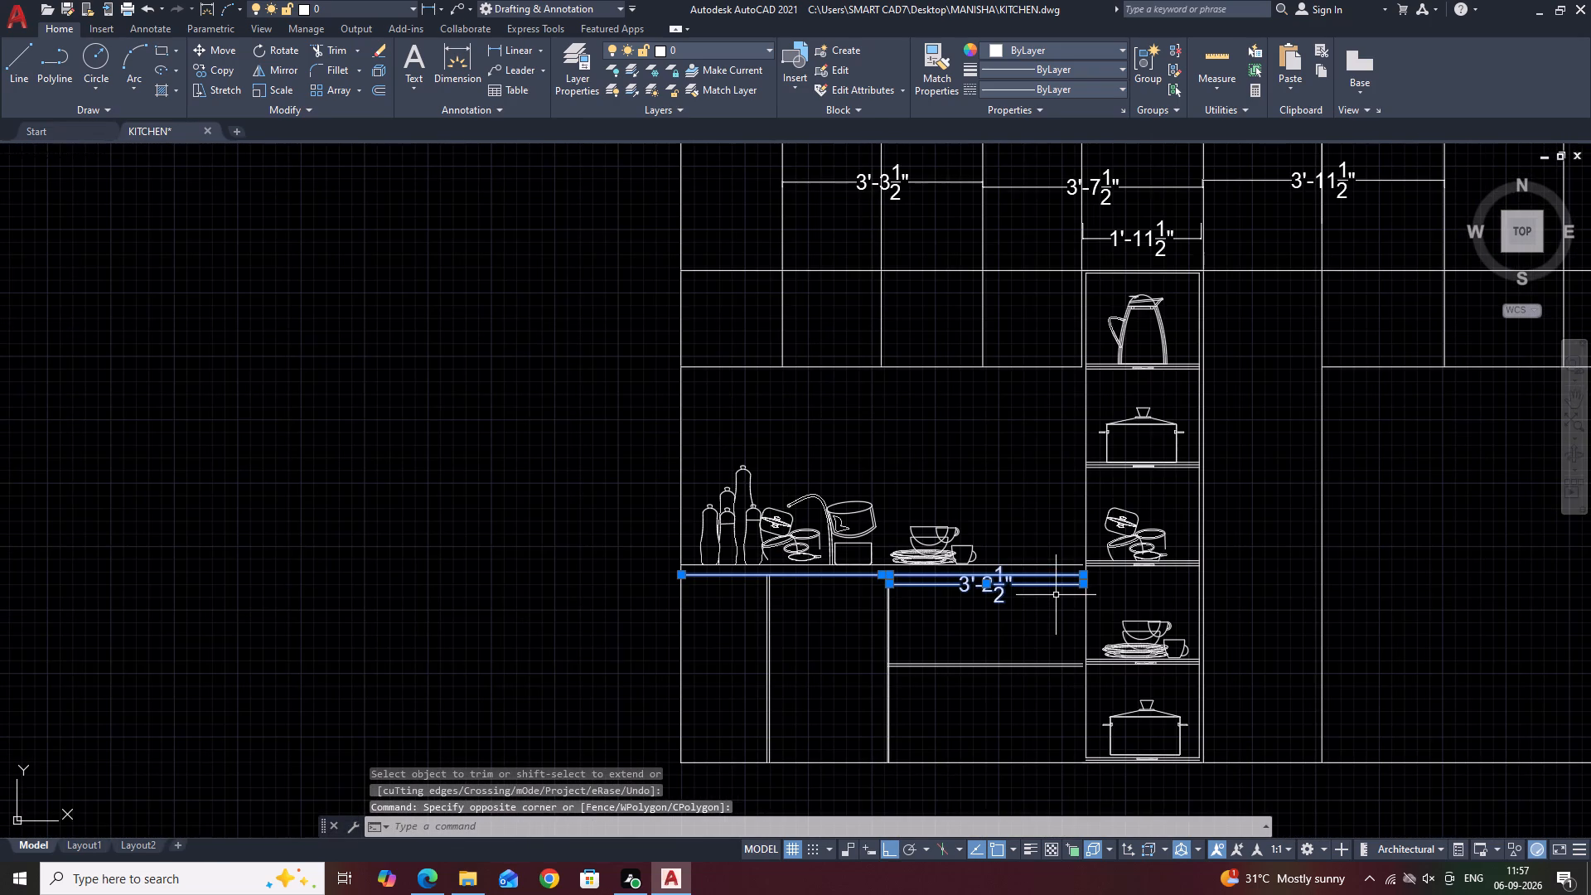
scroll(1061, 577, up, 3)
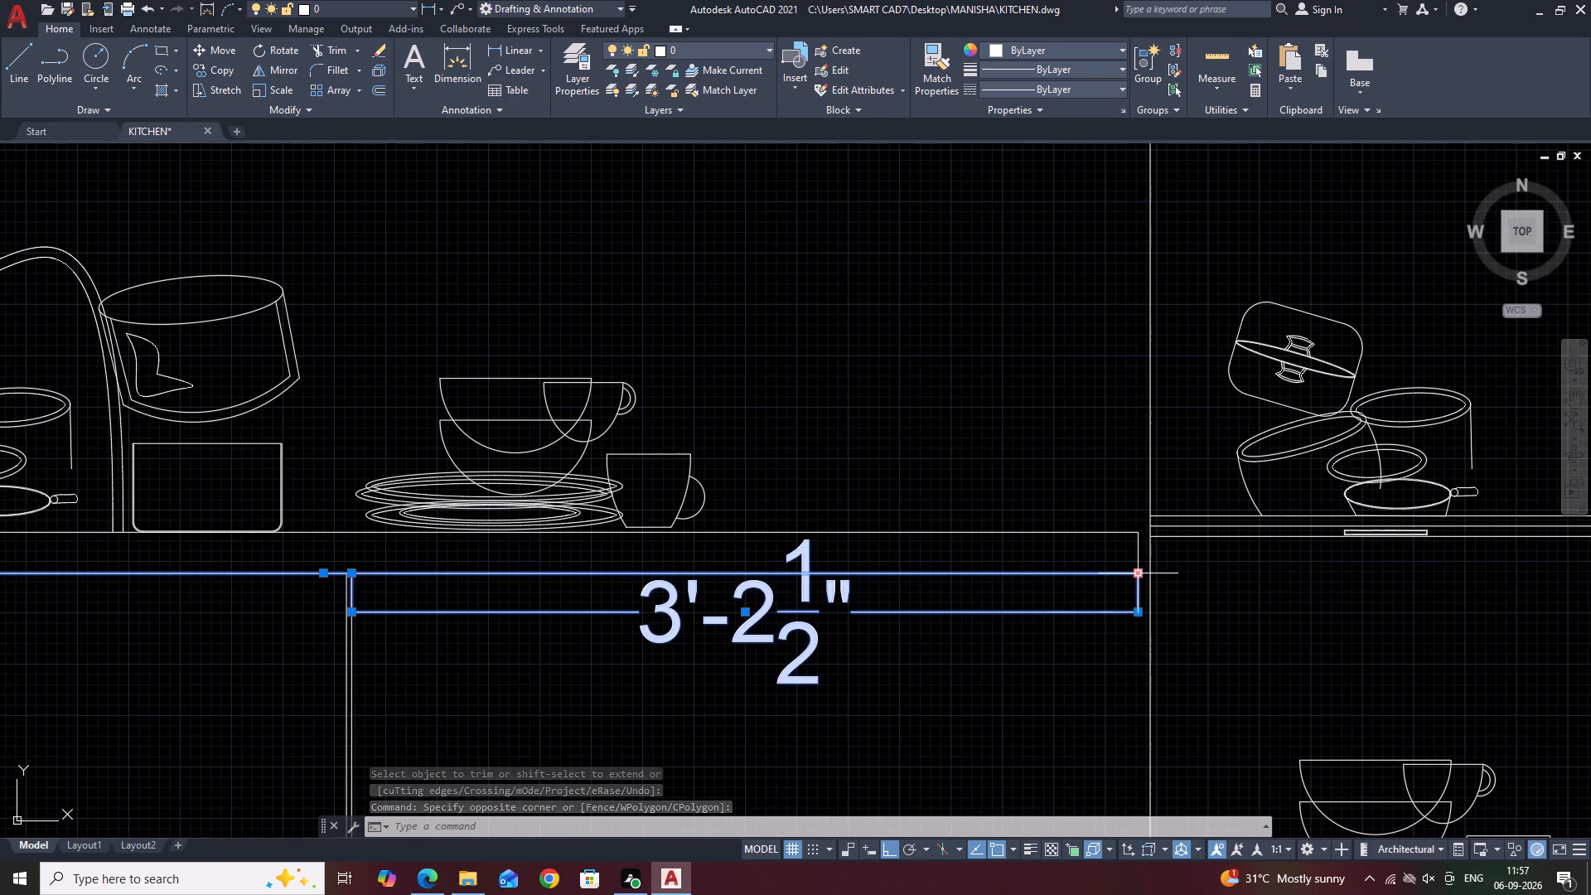
click(1139, 578)
click(1153, 579)
middle_drag(879, 599, 1074, 575)
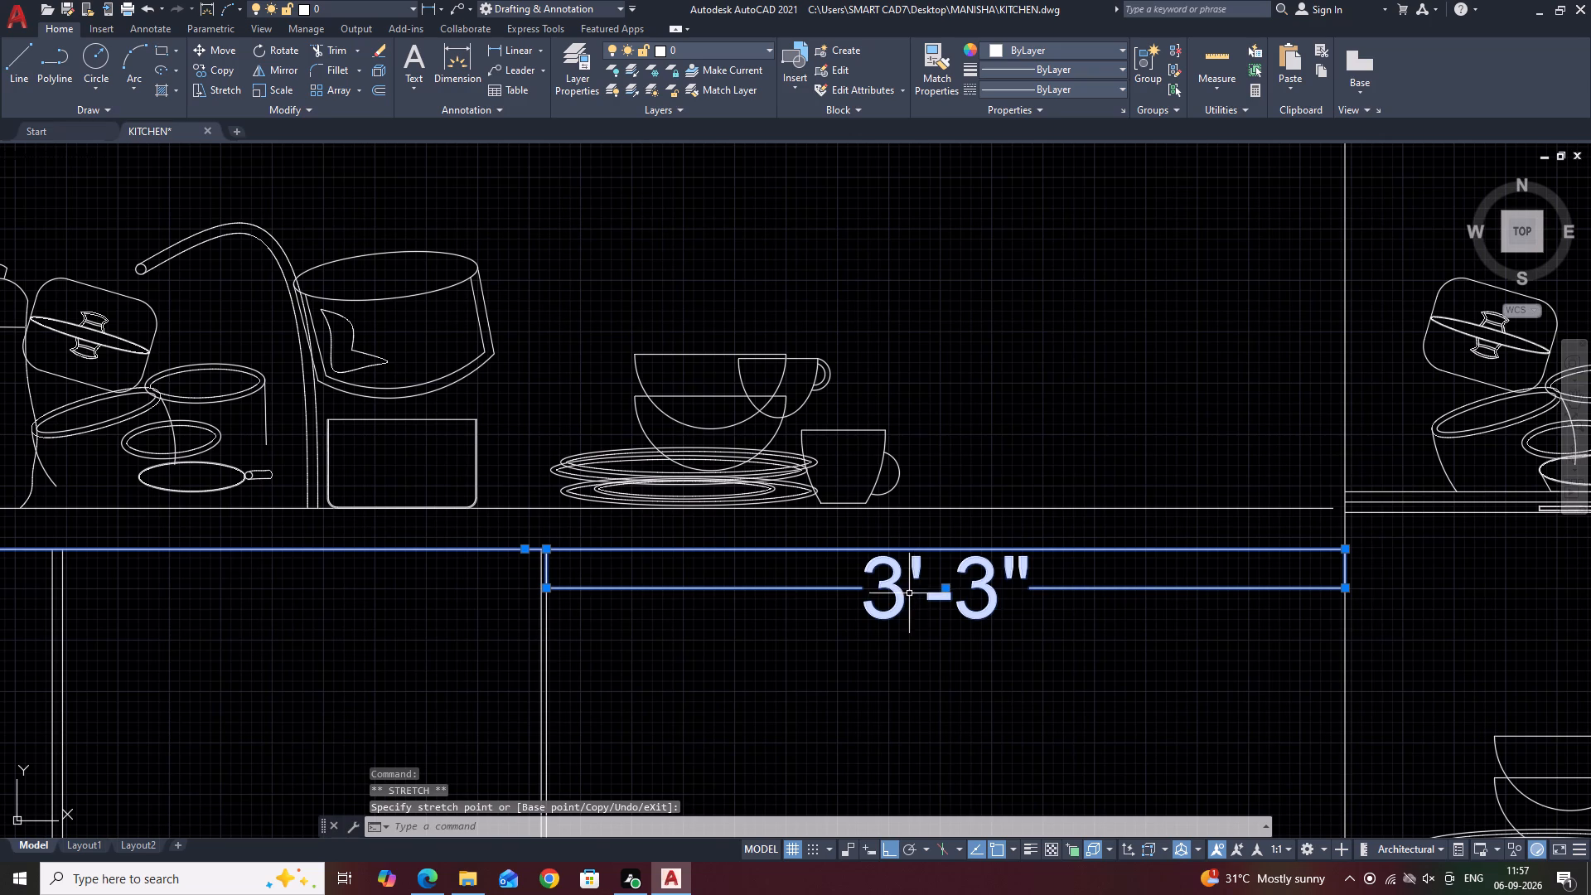
key(Escape)
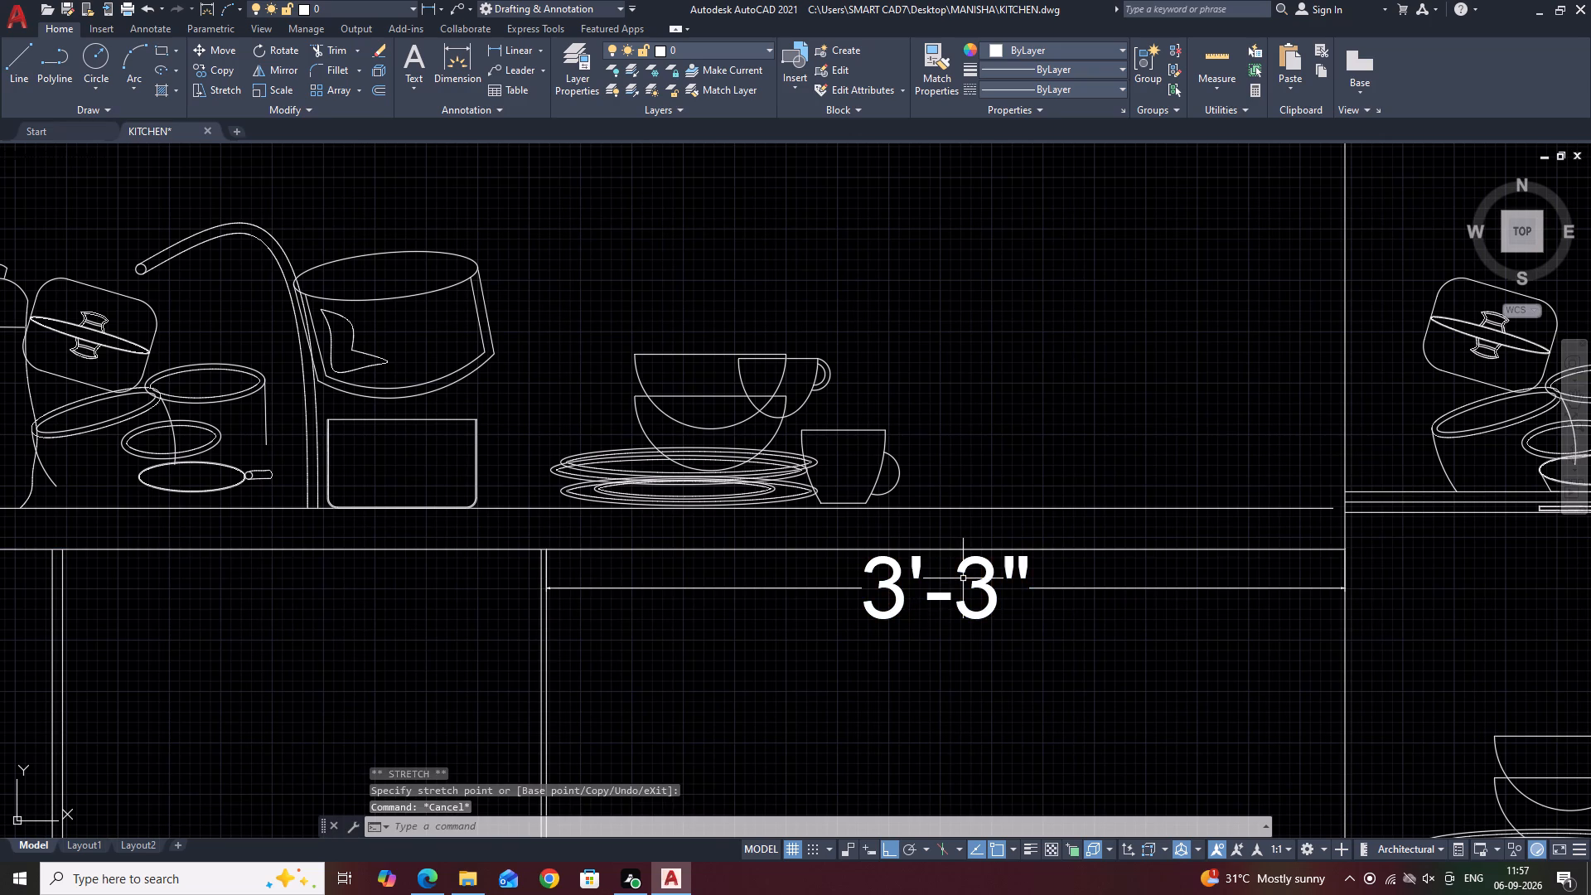
Delete the 3'-3" dimension below the countertop.
scroll(1354, 544, down, 1)
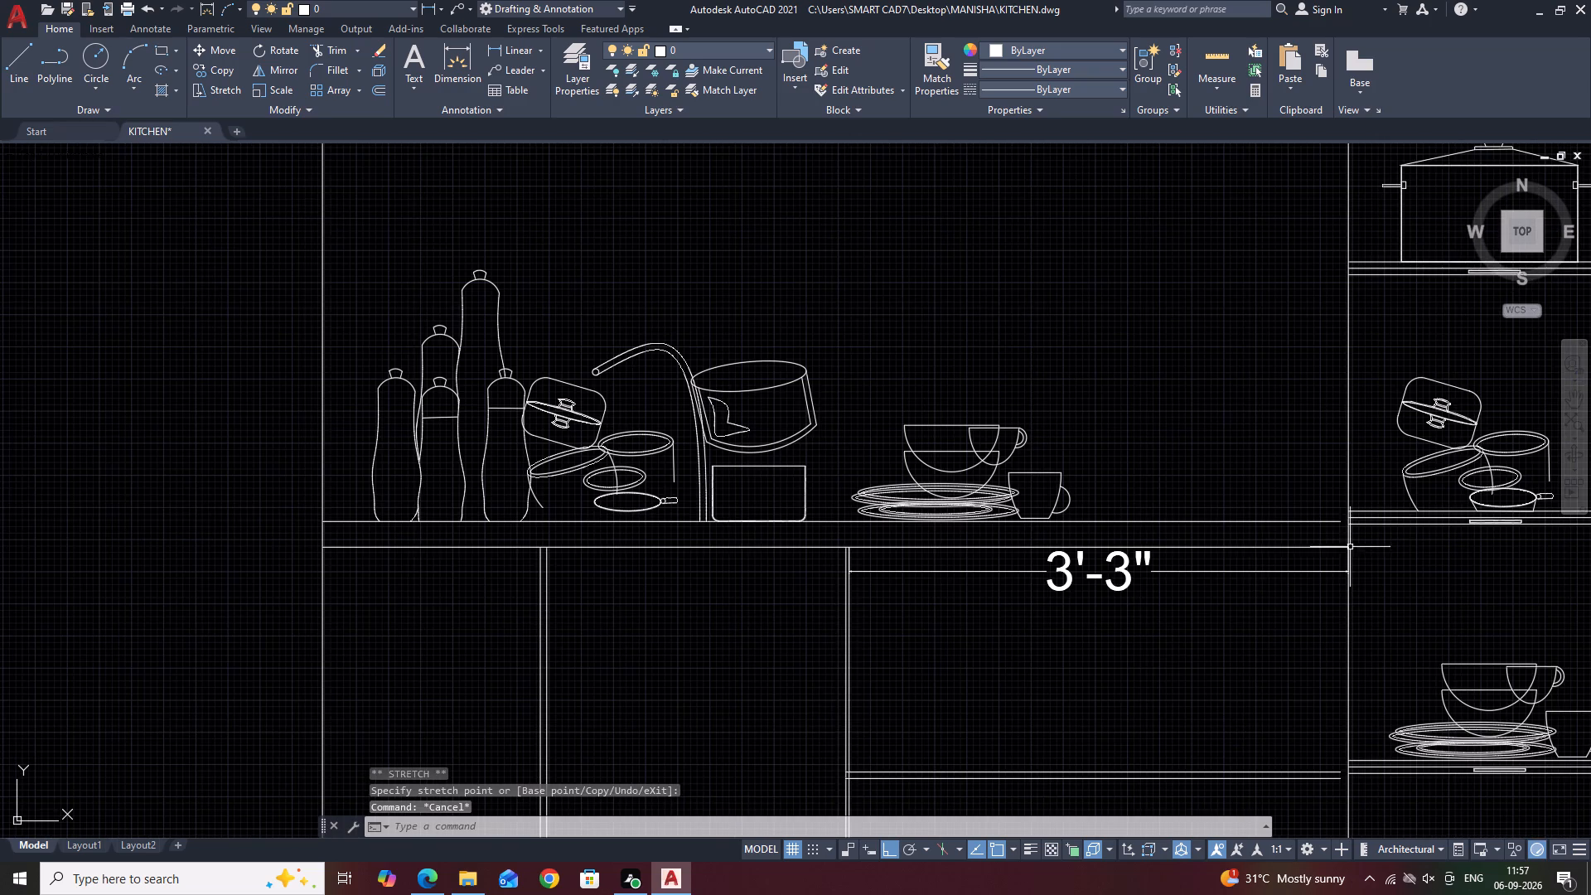
middle_drag(1074, 536, 1119, 481)
click(1067, 522)
click(1029, 514)
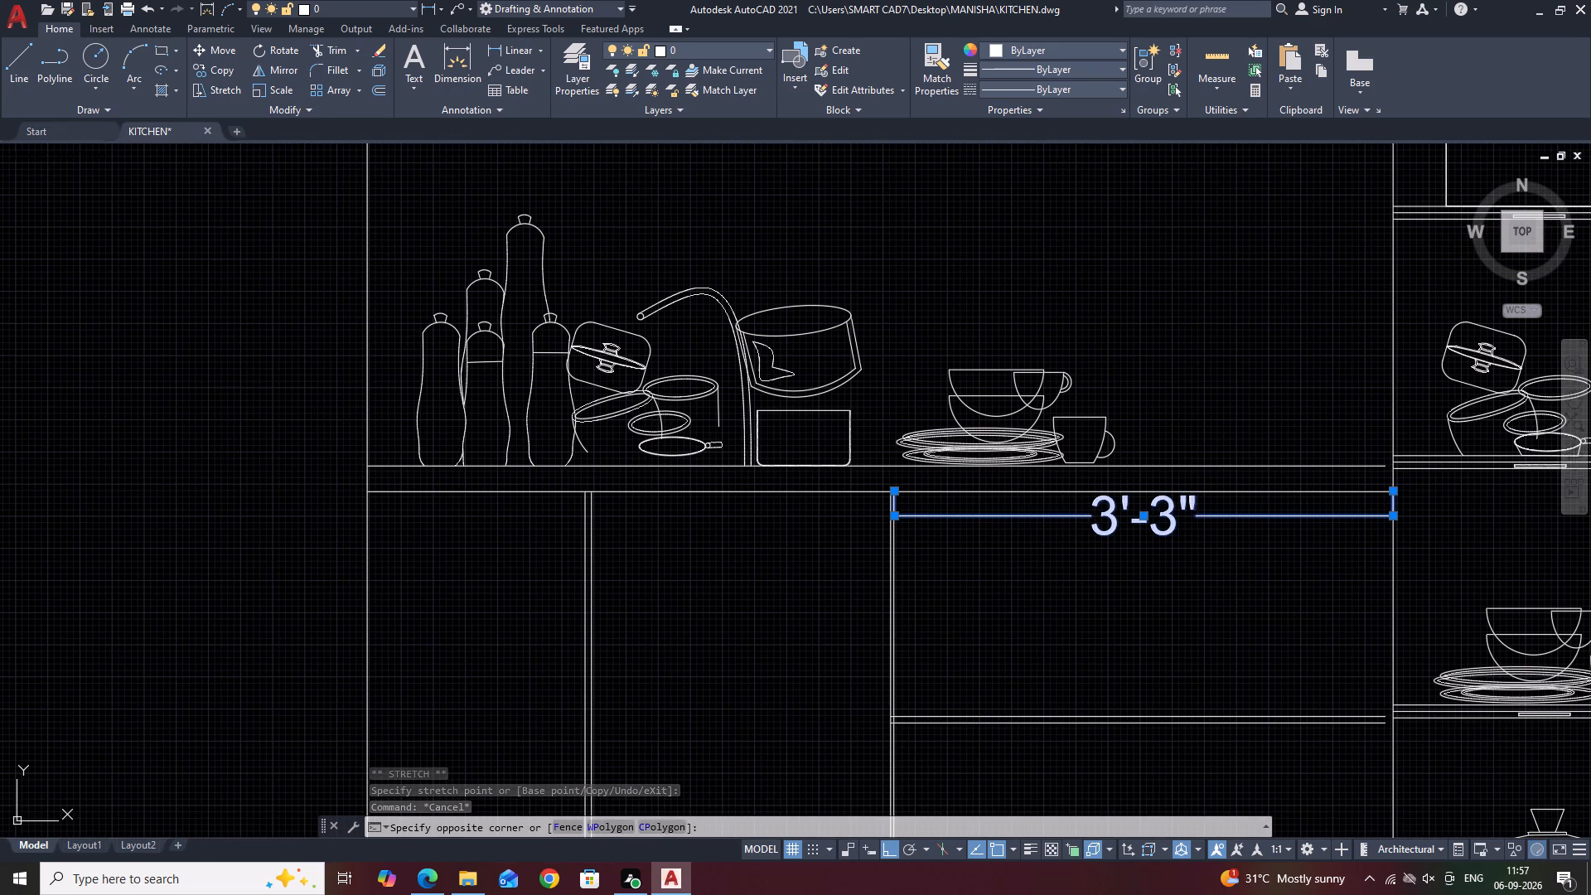
middle_drag(1028, 517, 878, 533)
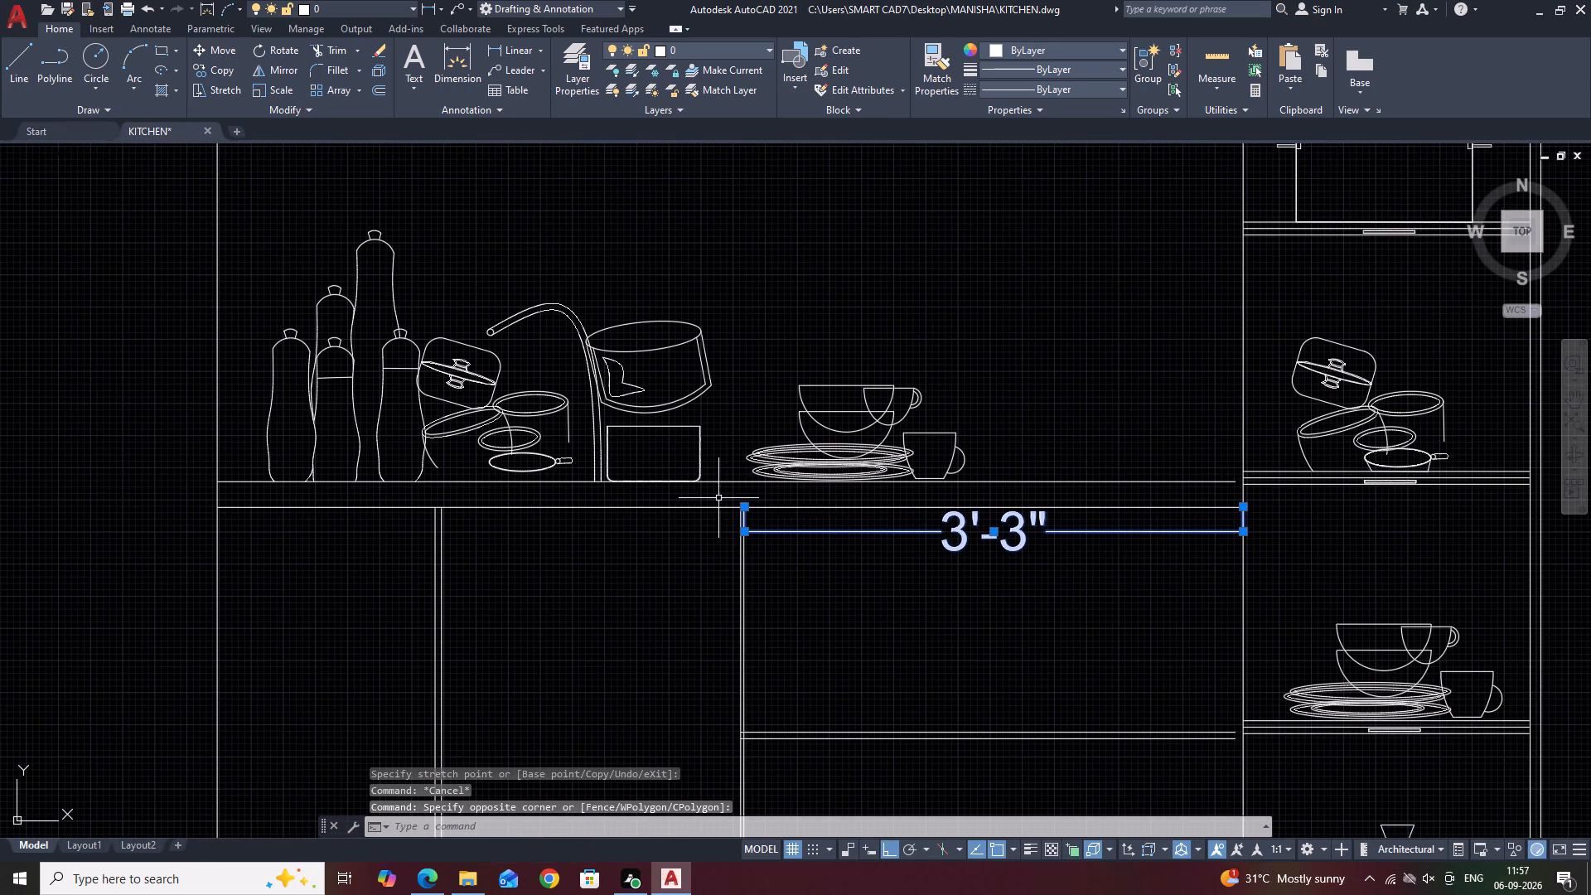
scroll(718, 498, up, 2)
scroll(796, 525, up, 2)
scroll(796, 513, down, 9)
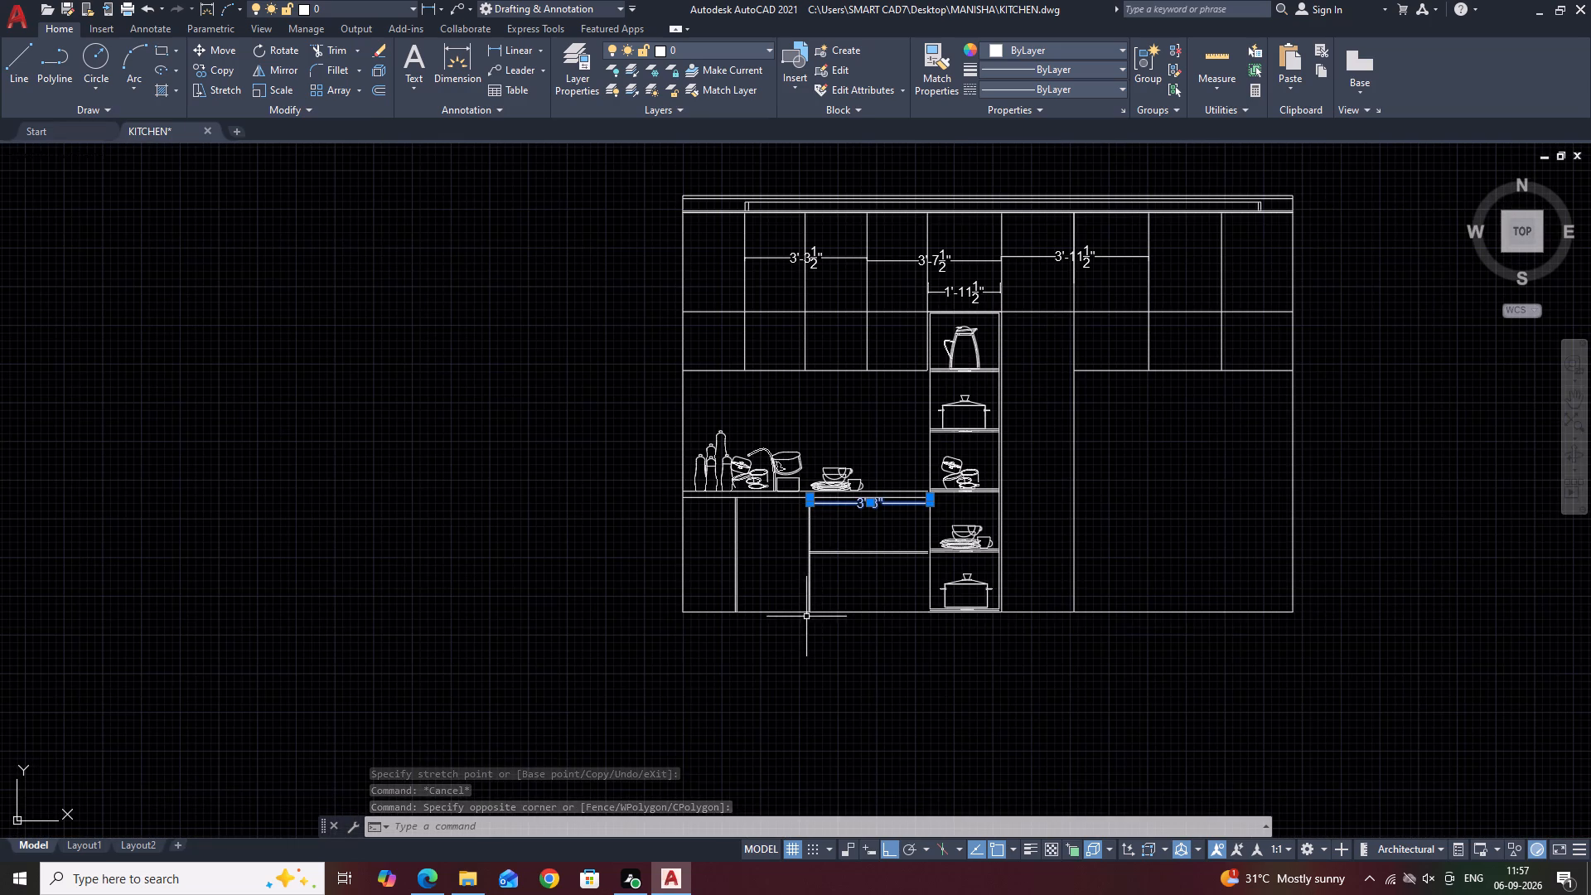
key(Escape)
scroll(863, 507, up, 2)
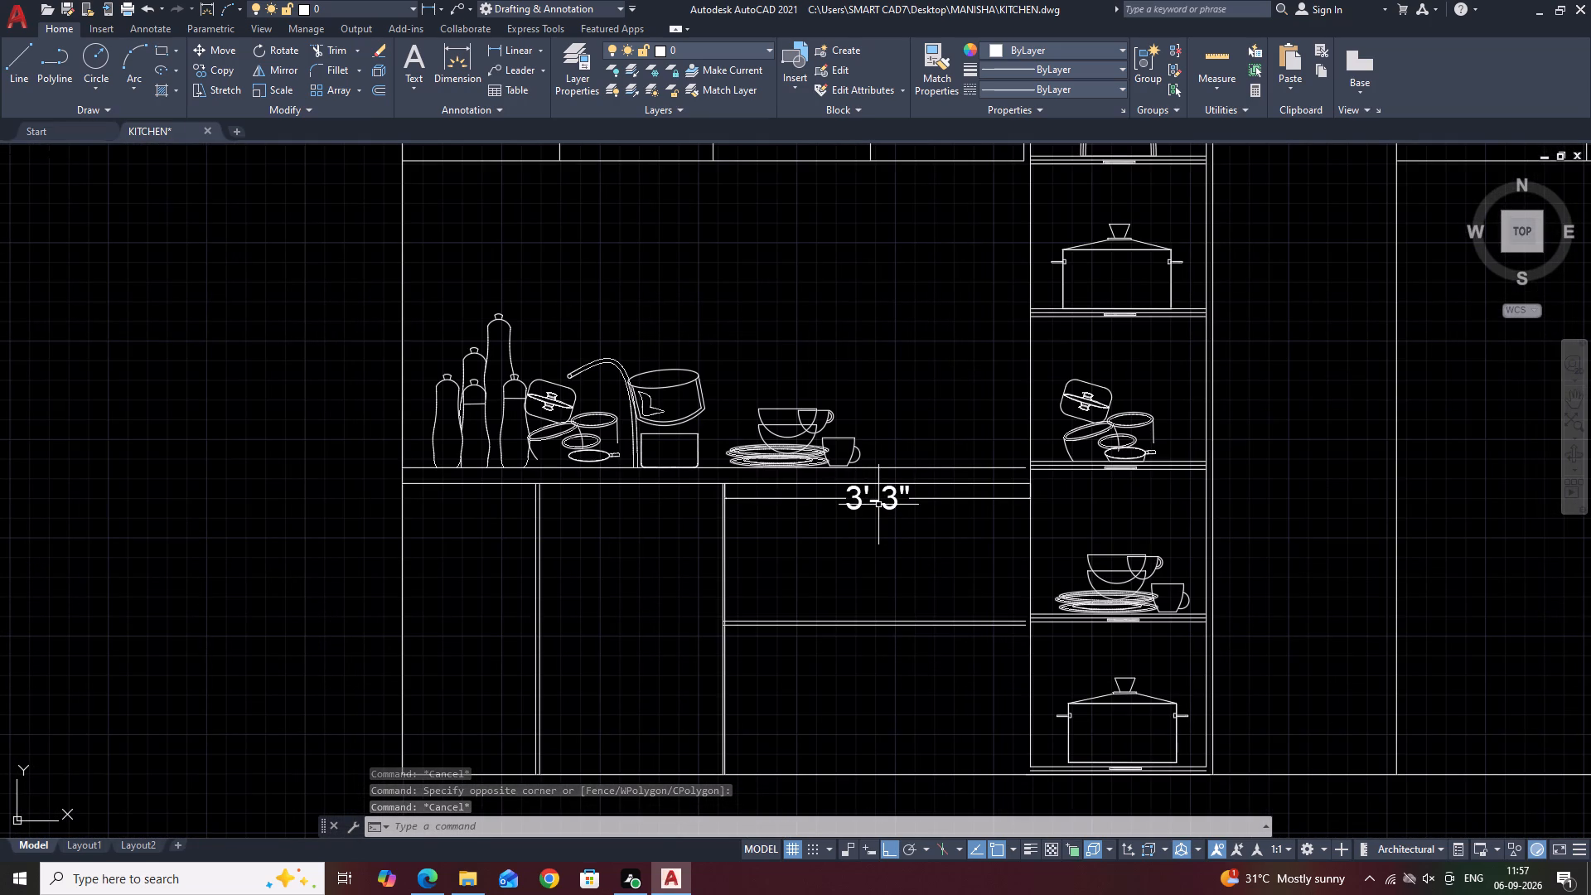
click(868, 501)
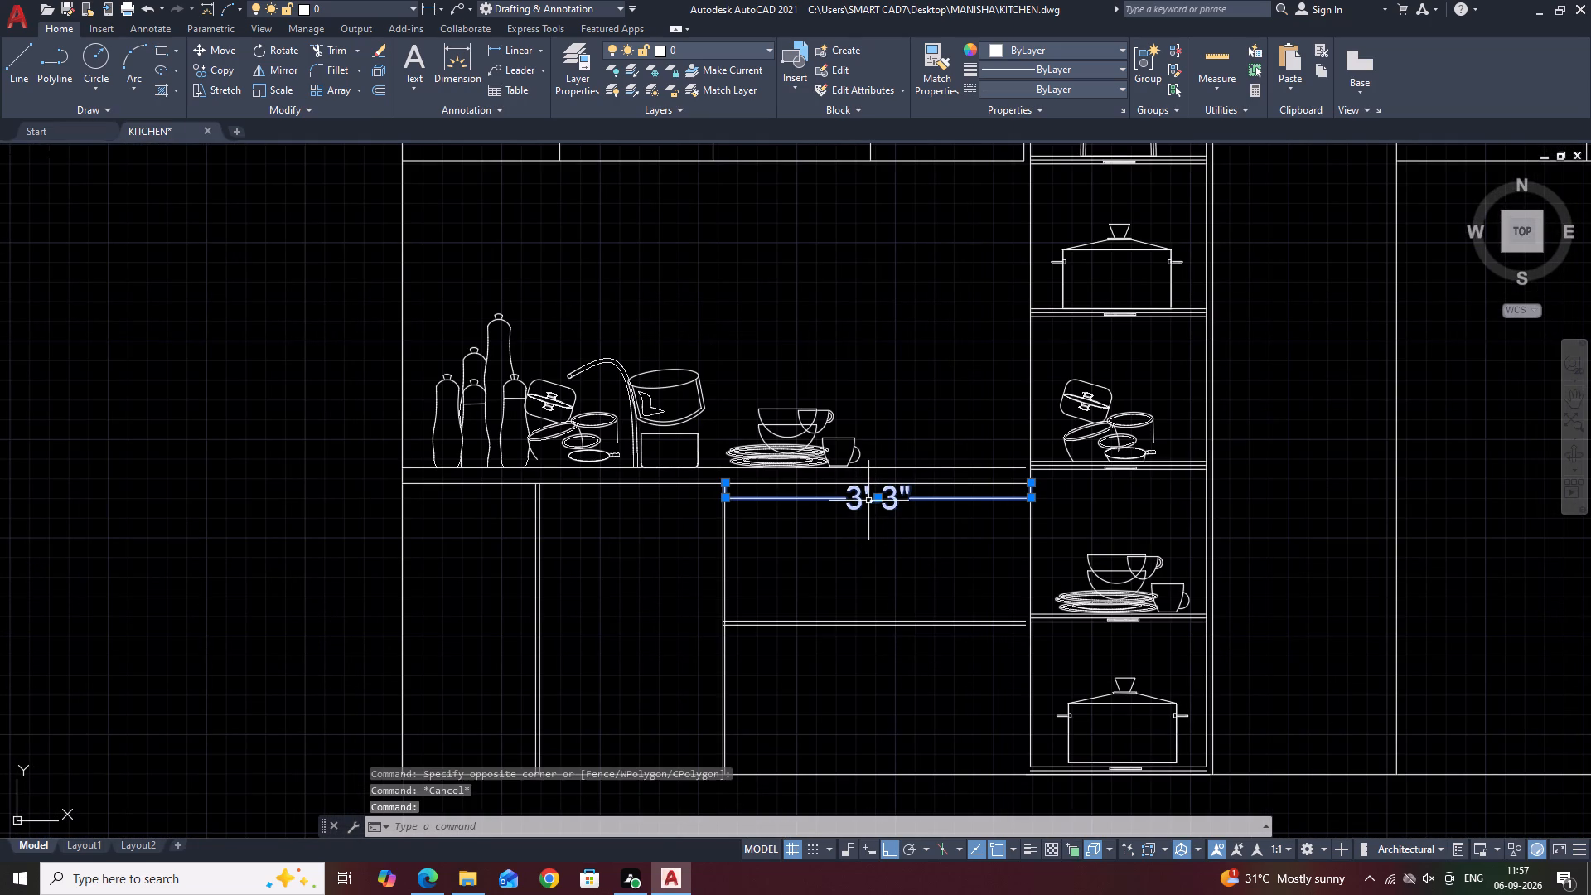
key(Delete)
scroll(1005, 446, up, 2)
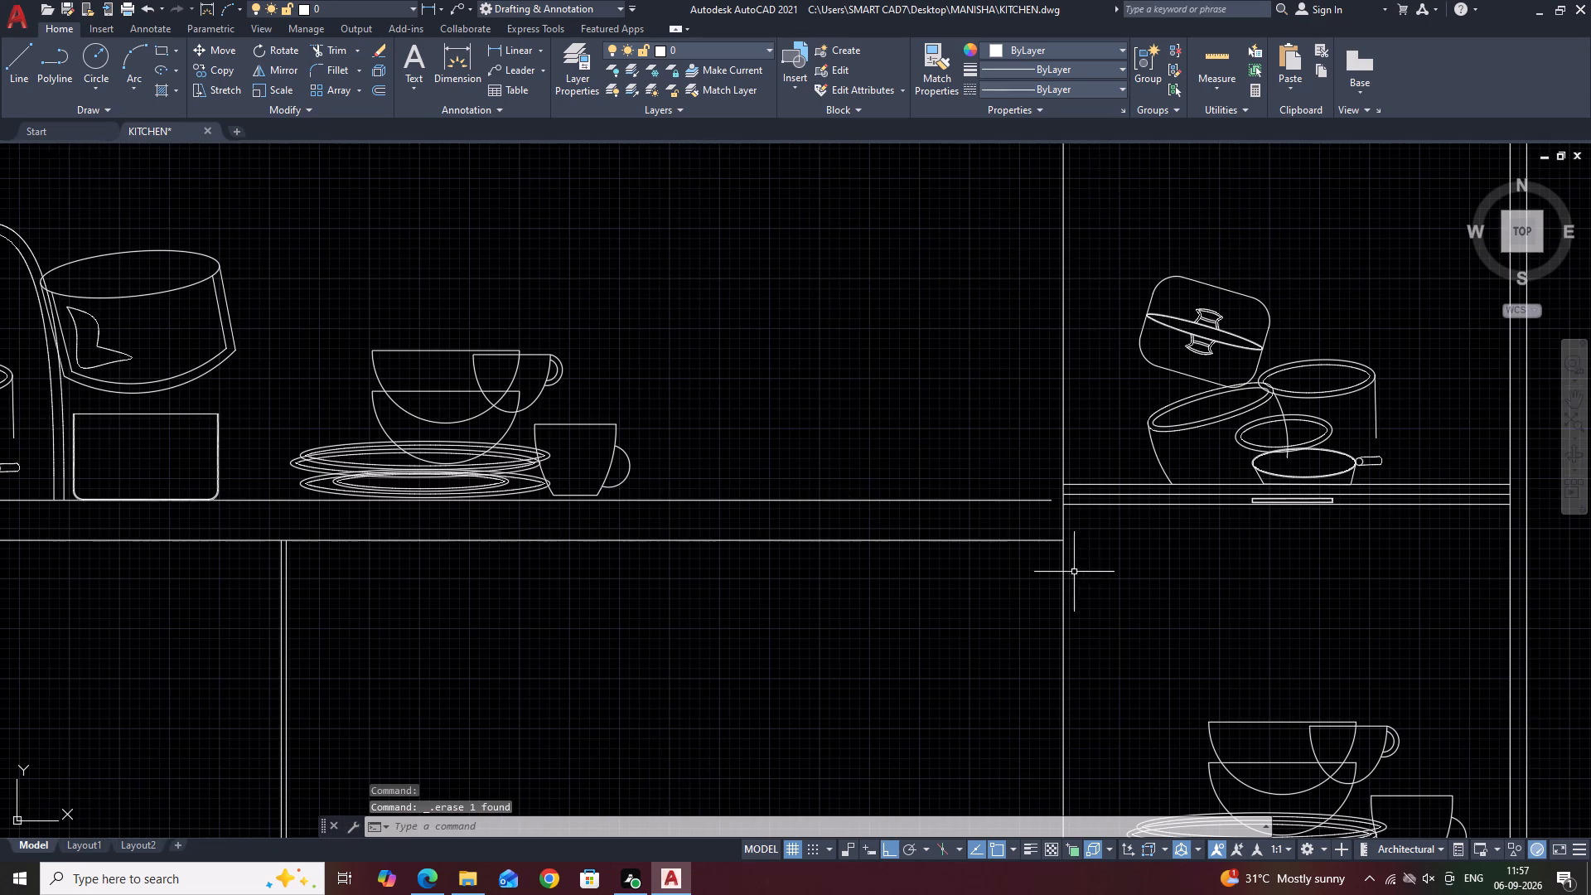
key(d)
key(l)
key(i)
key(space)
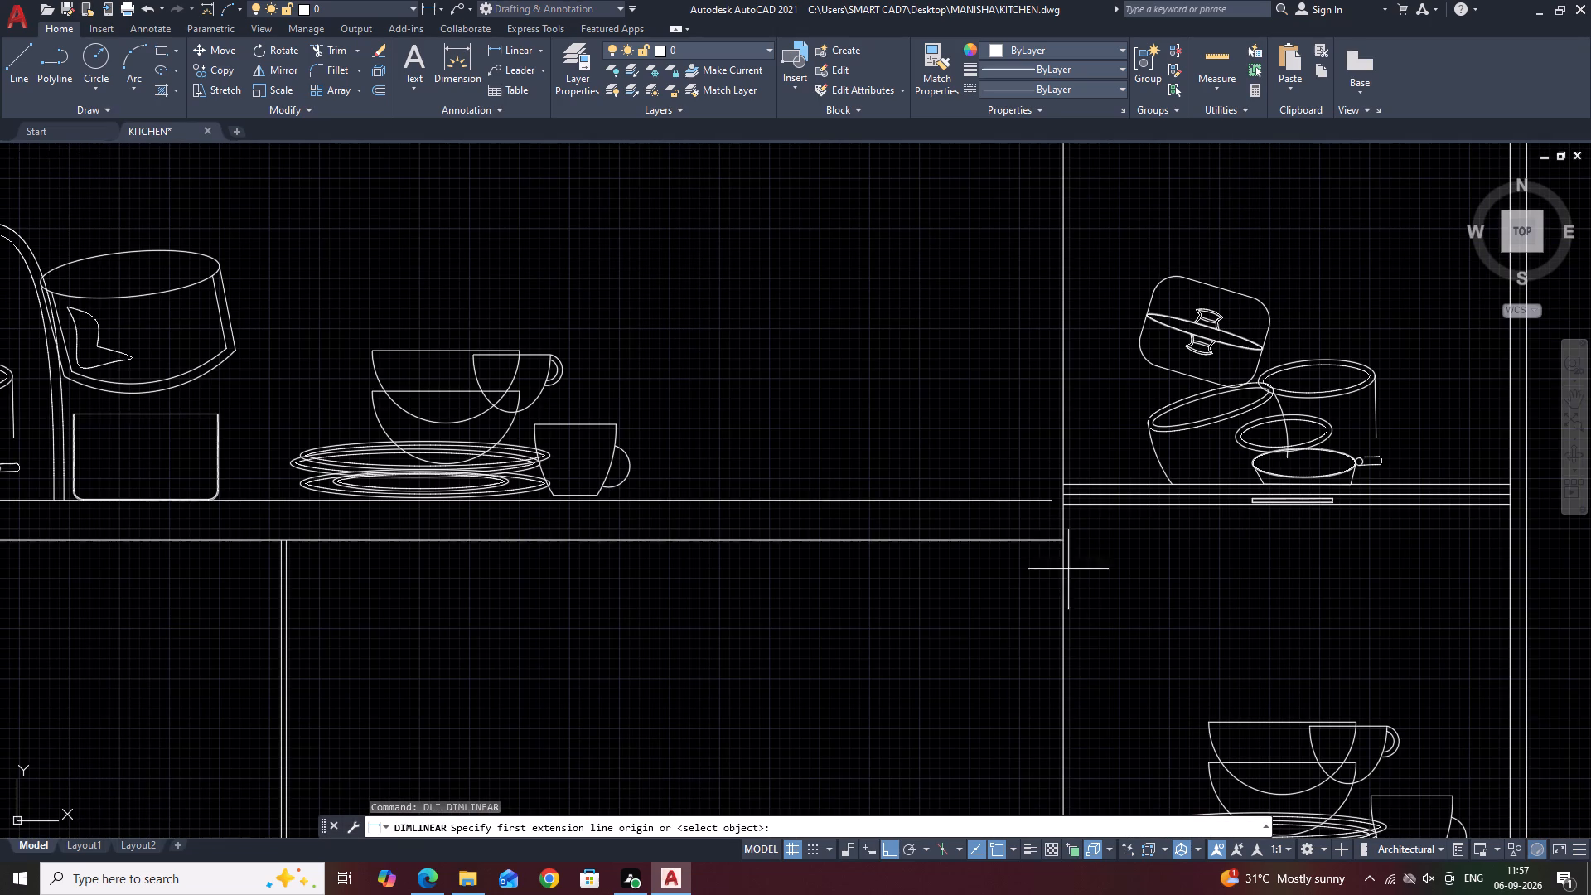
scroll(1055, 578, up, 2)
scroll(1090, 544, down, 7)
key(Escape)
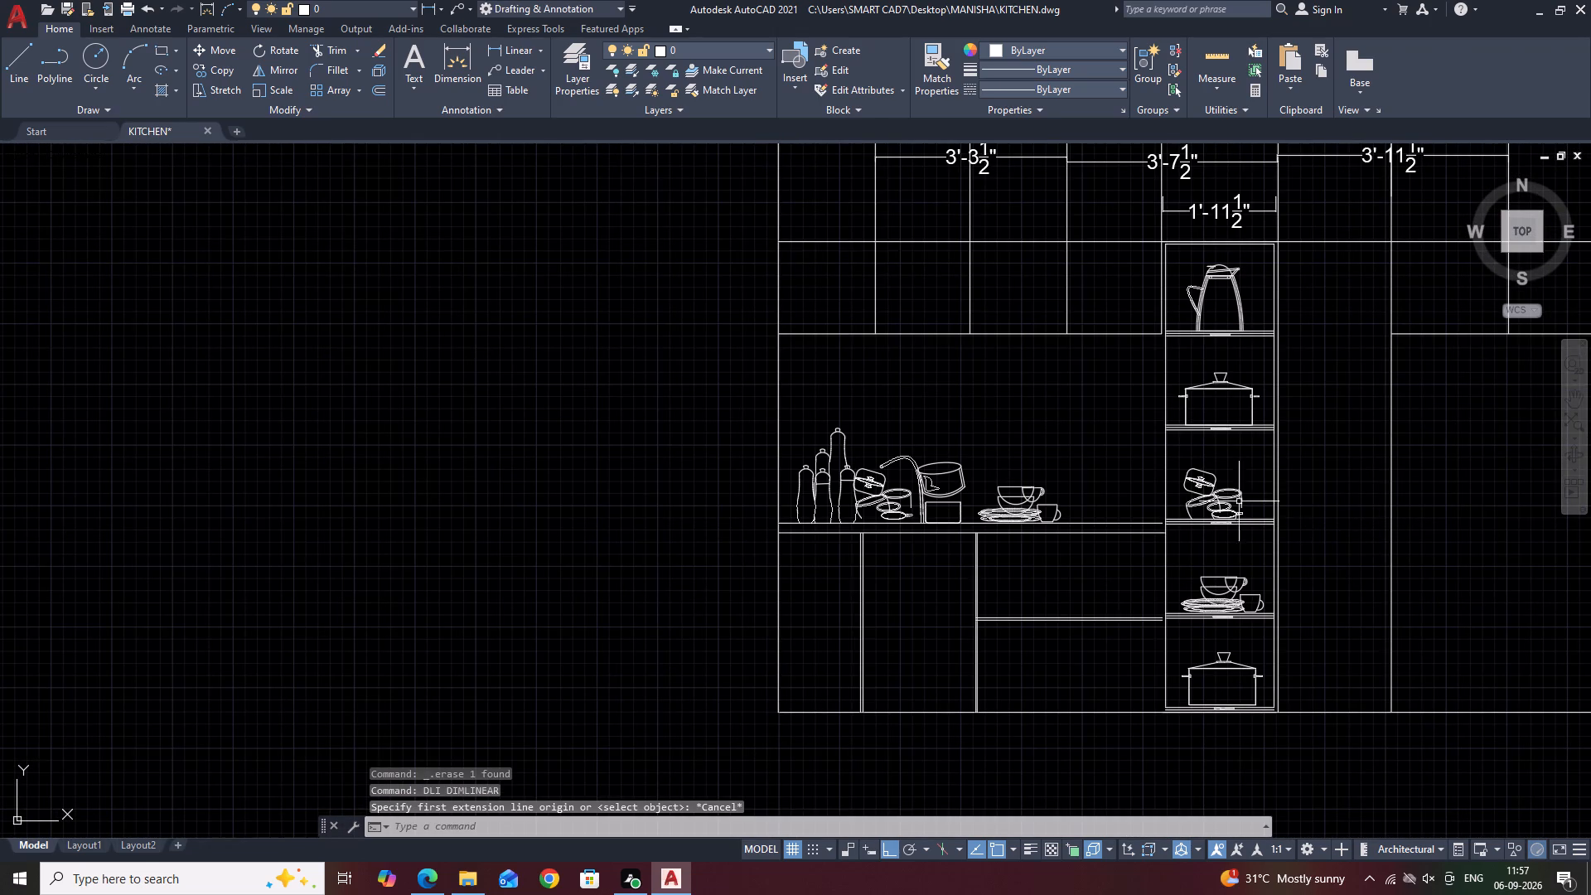
Draw a vertical line beside the tall shelf unit from the end of the upper cabinets' bottom line down to the base line.
scroll(1163, 350, up, 2)
key(l)
key(space)
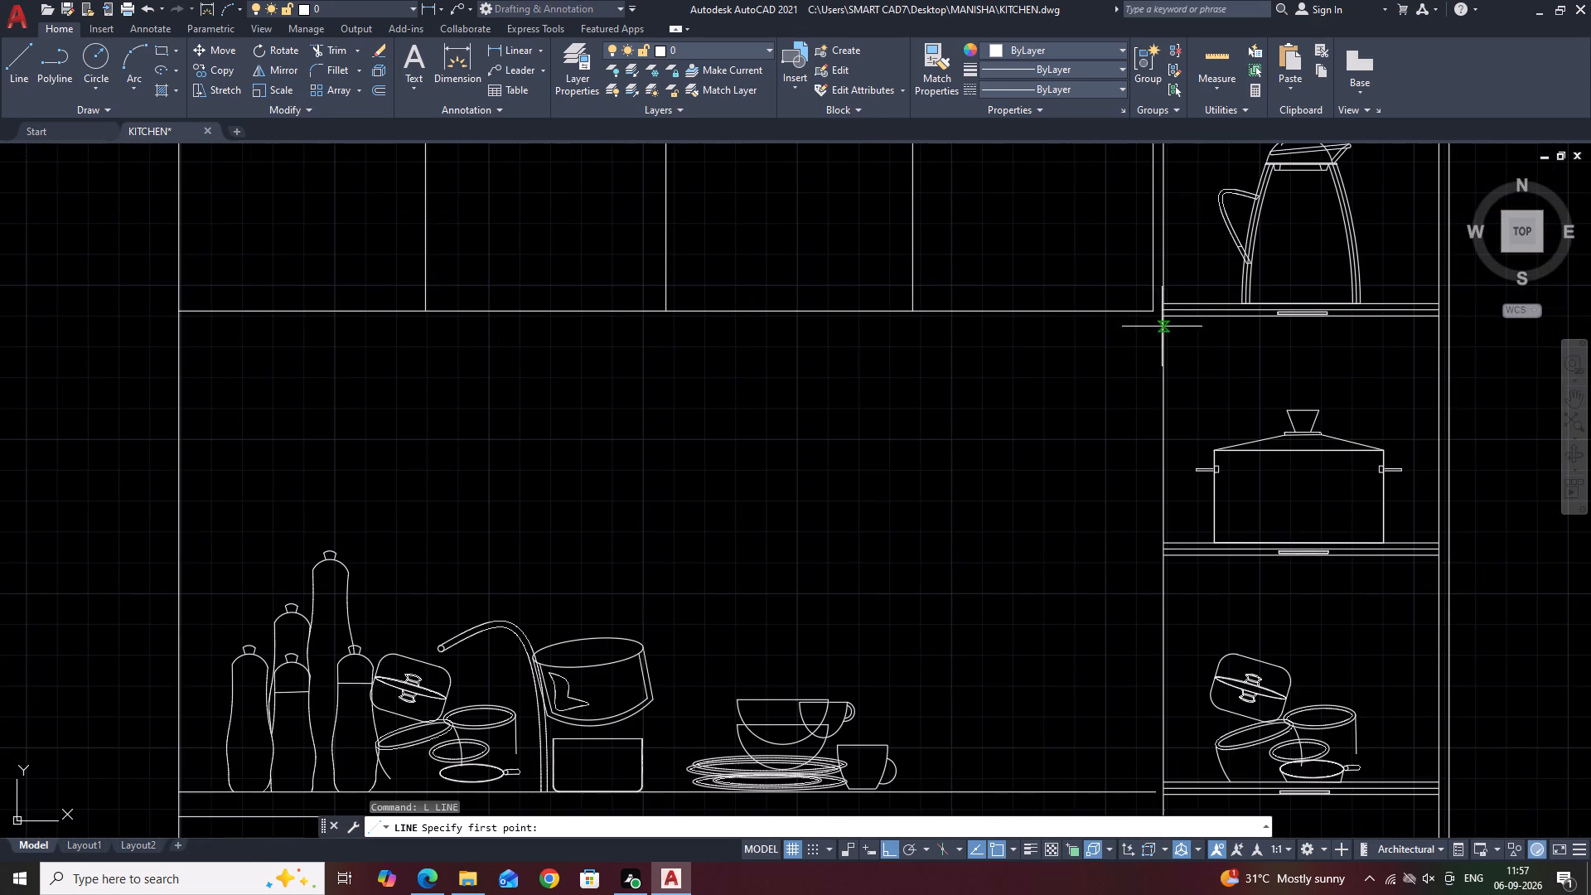
click(1149, 309)
scroll(1149, 336, down, 4)
scroll(1159, 509, up, 2)
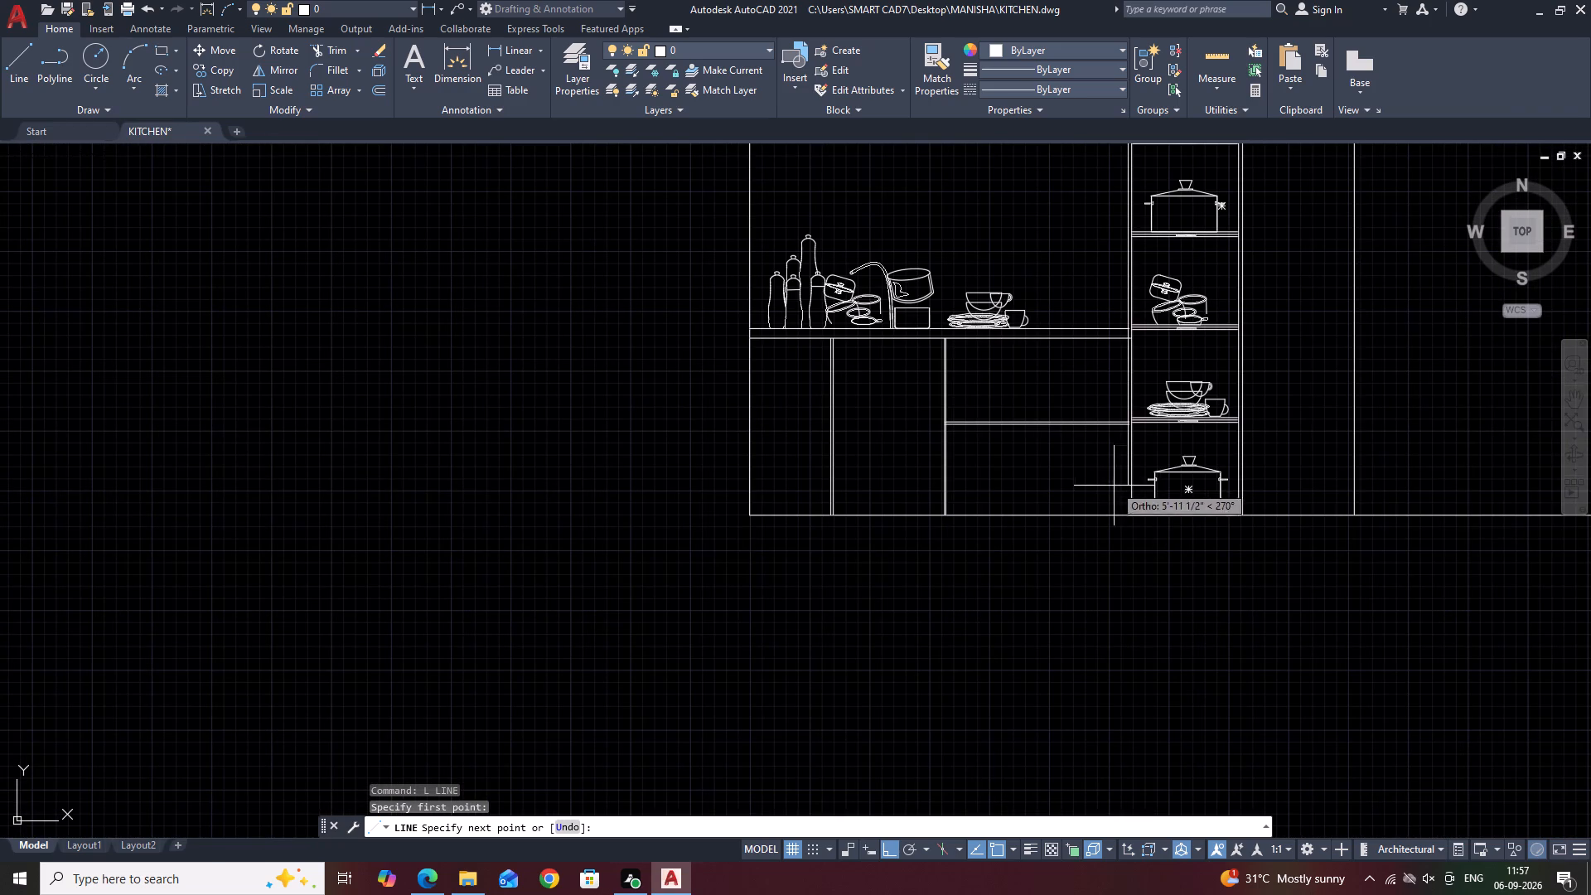
scroll(1124, 515, up, 1)
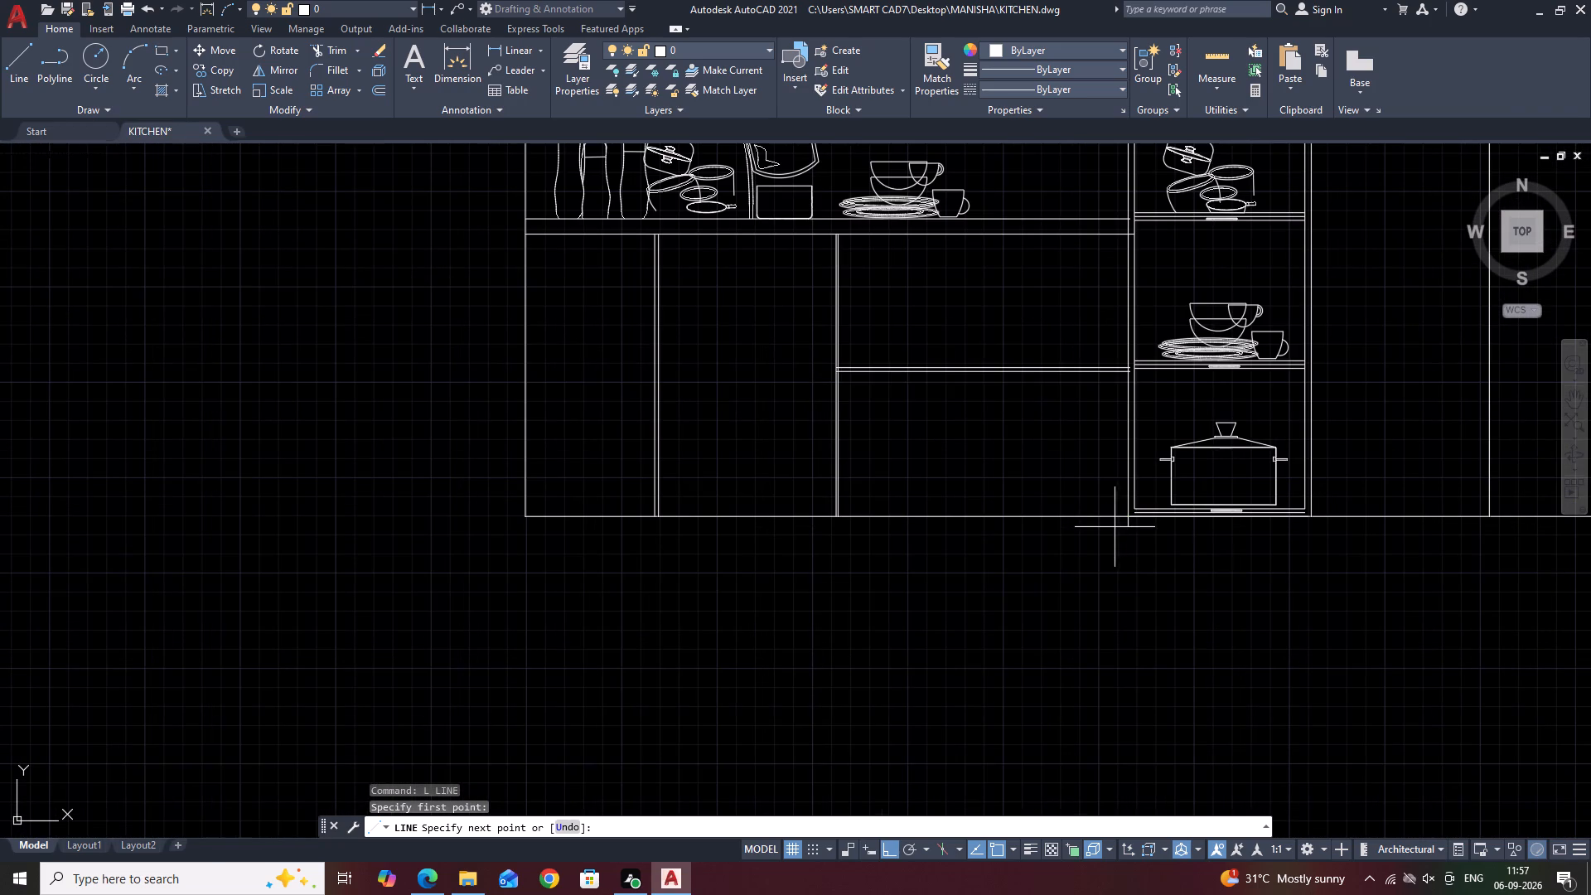
scroll(1126, 528, up, 3)
click(1129, 490)
key(Escape)
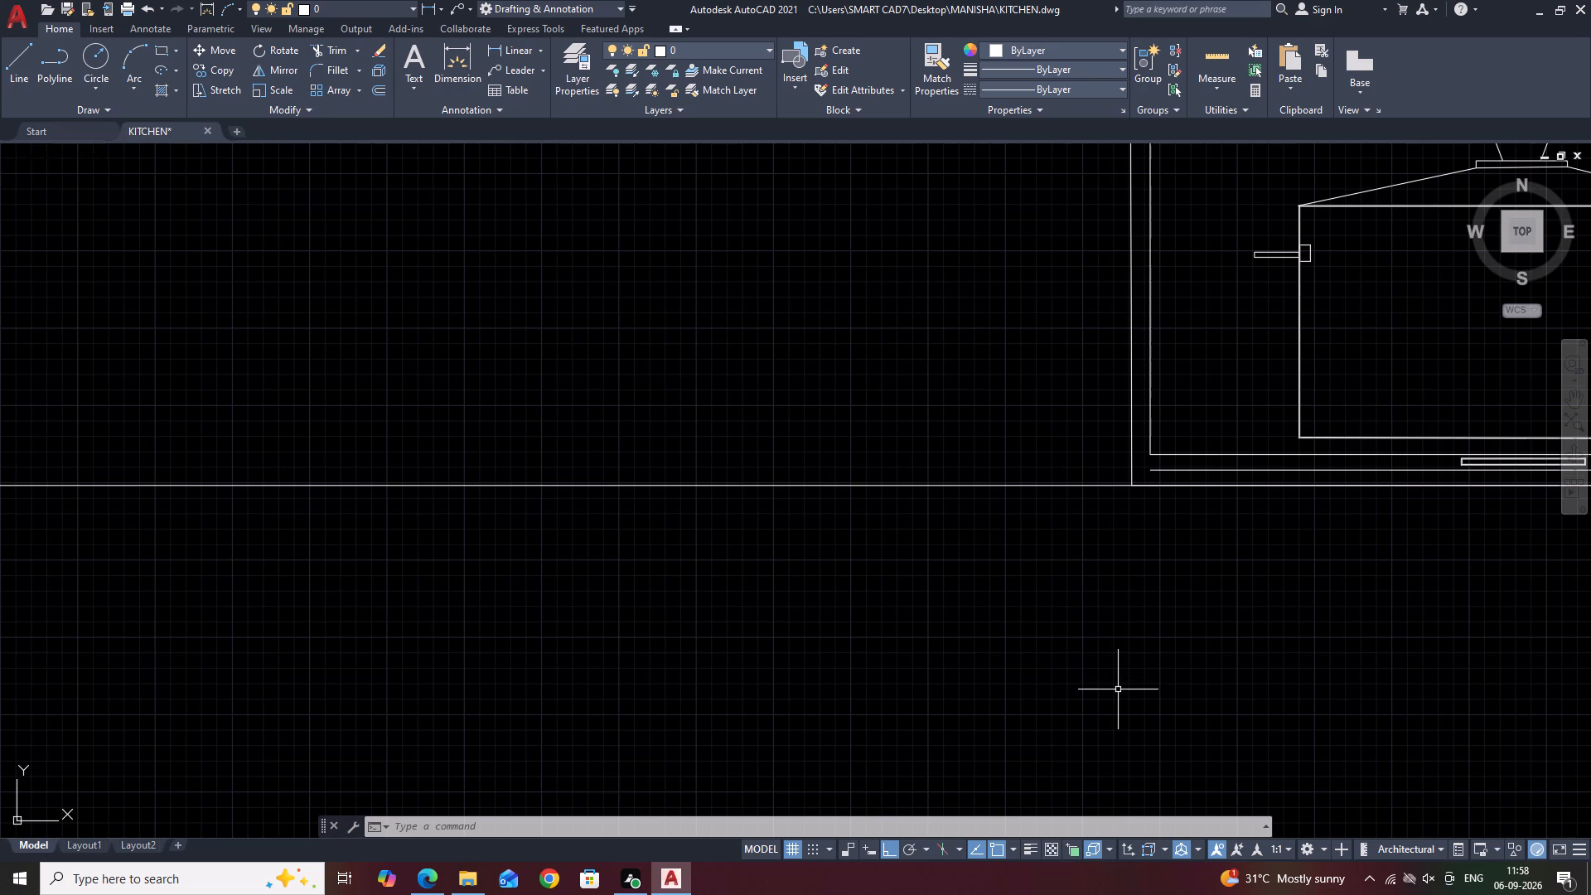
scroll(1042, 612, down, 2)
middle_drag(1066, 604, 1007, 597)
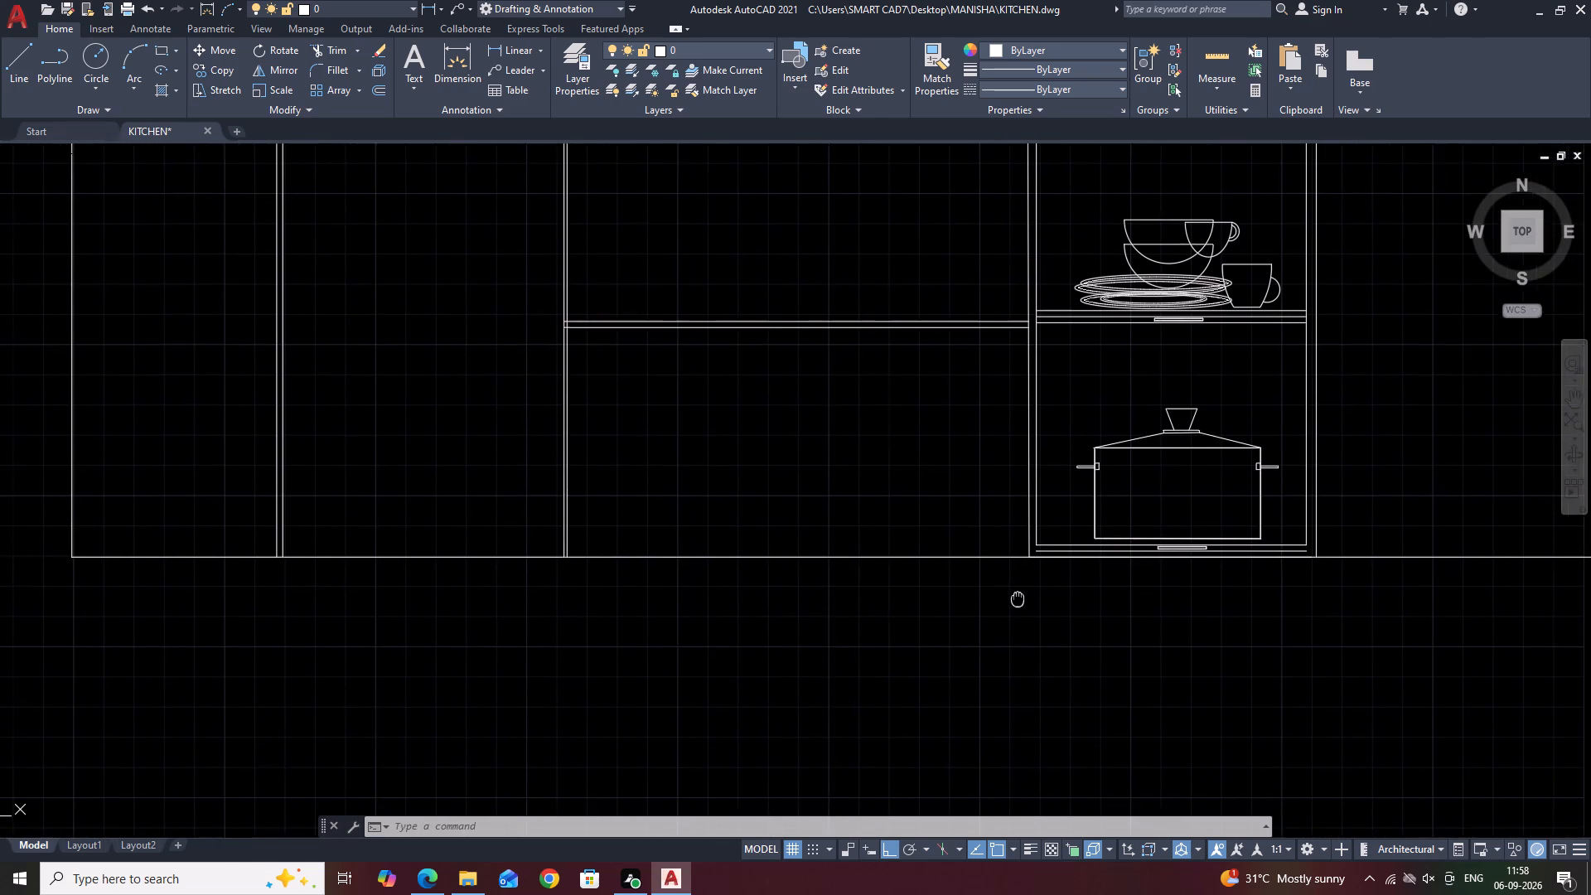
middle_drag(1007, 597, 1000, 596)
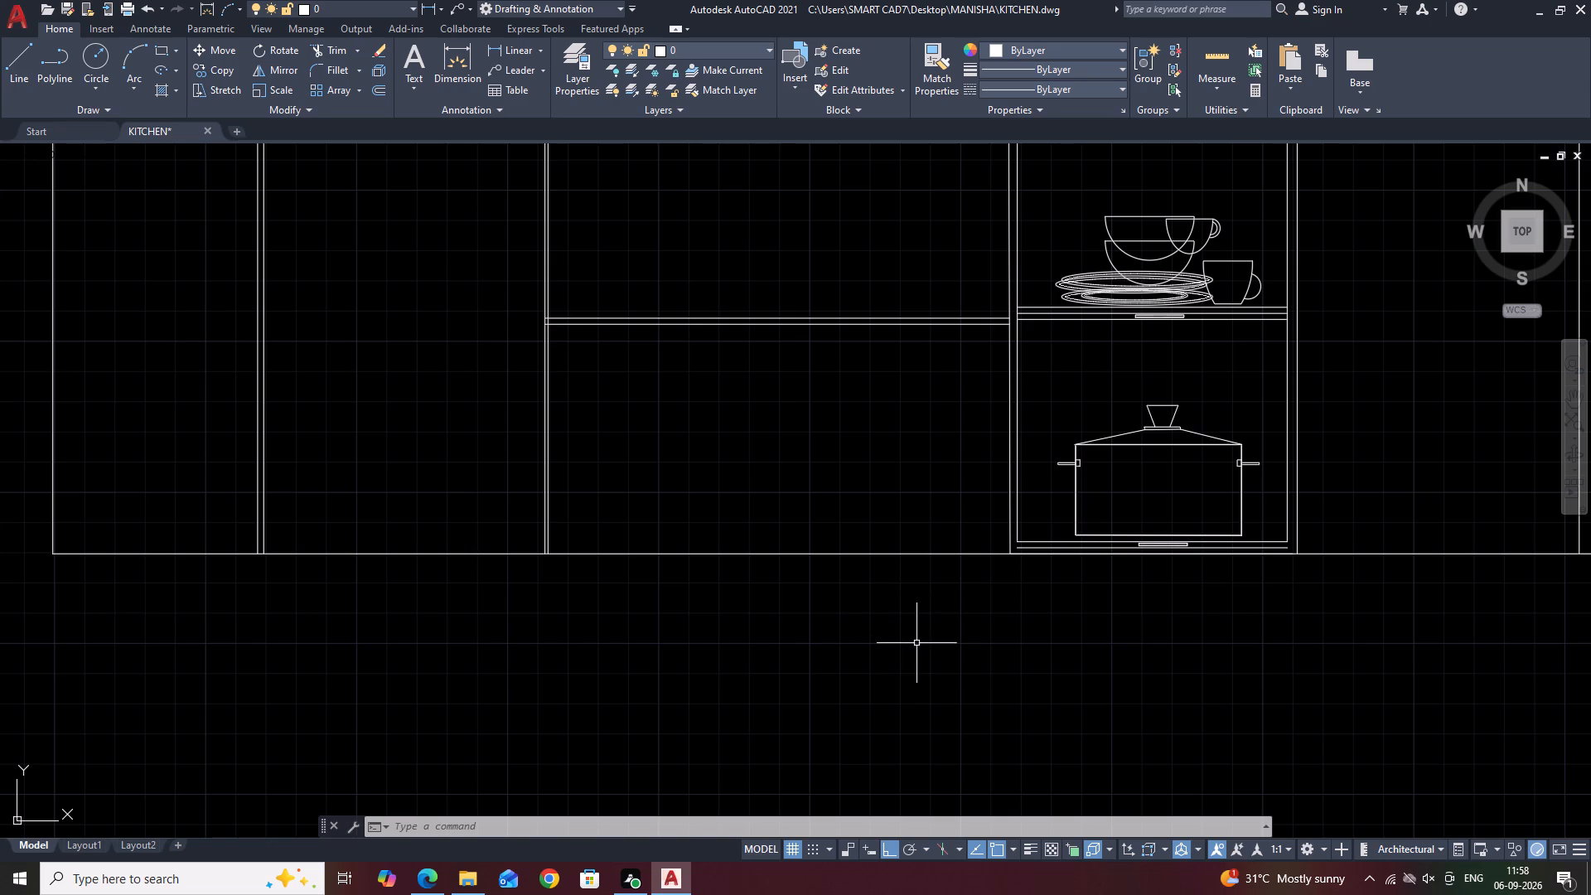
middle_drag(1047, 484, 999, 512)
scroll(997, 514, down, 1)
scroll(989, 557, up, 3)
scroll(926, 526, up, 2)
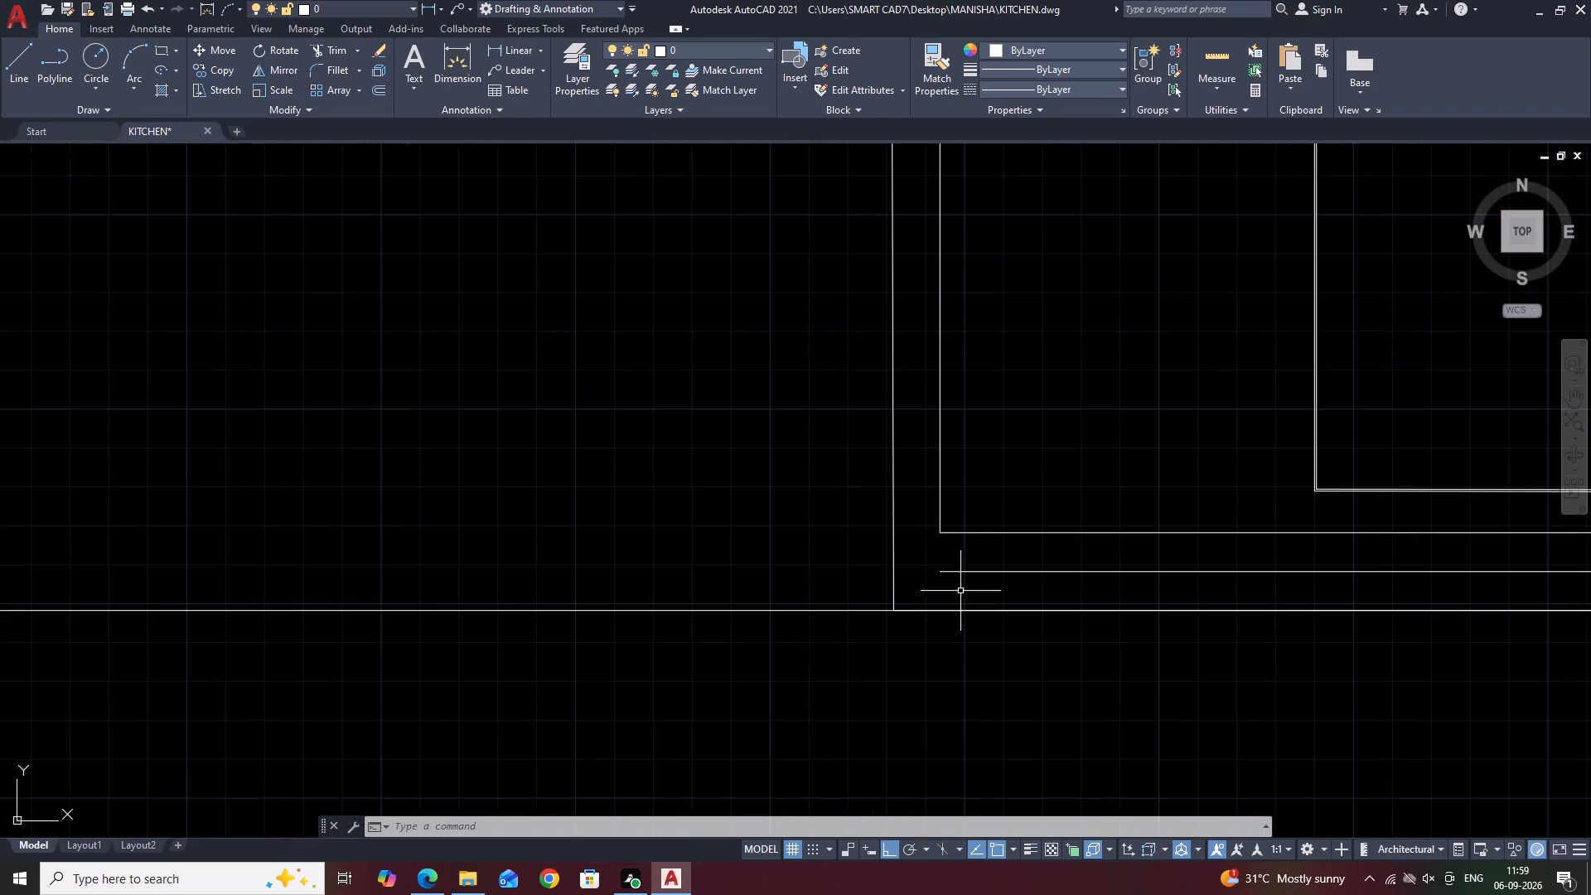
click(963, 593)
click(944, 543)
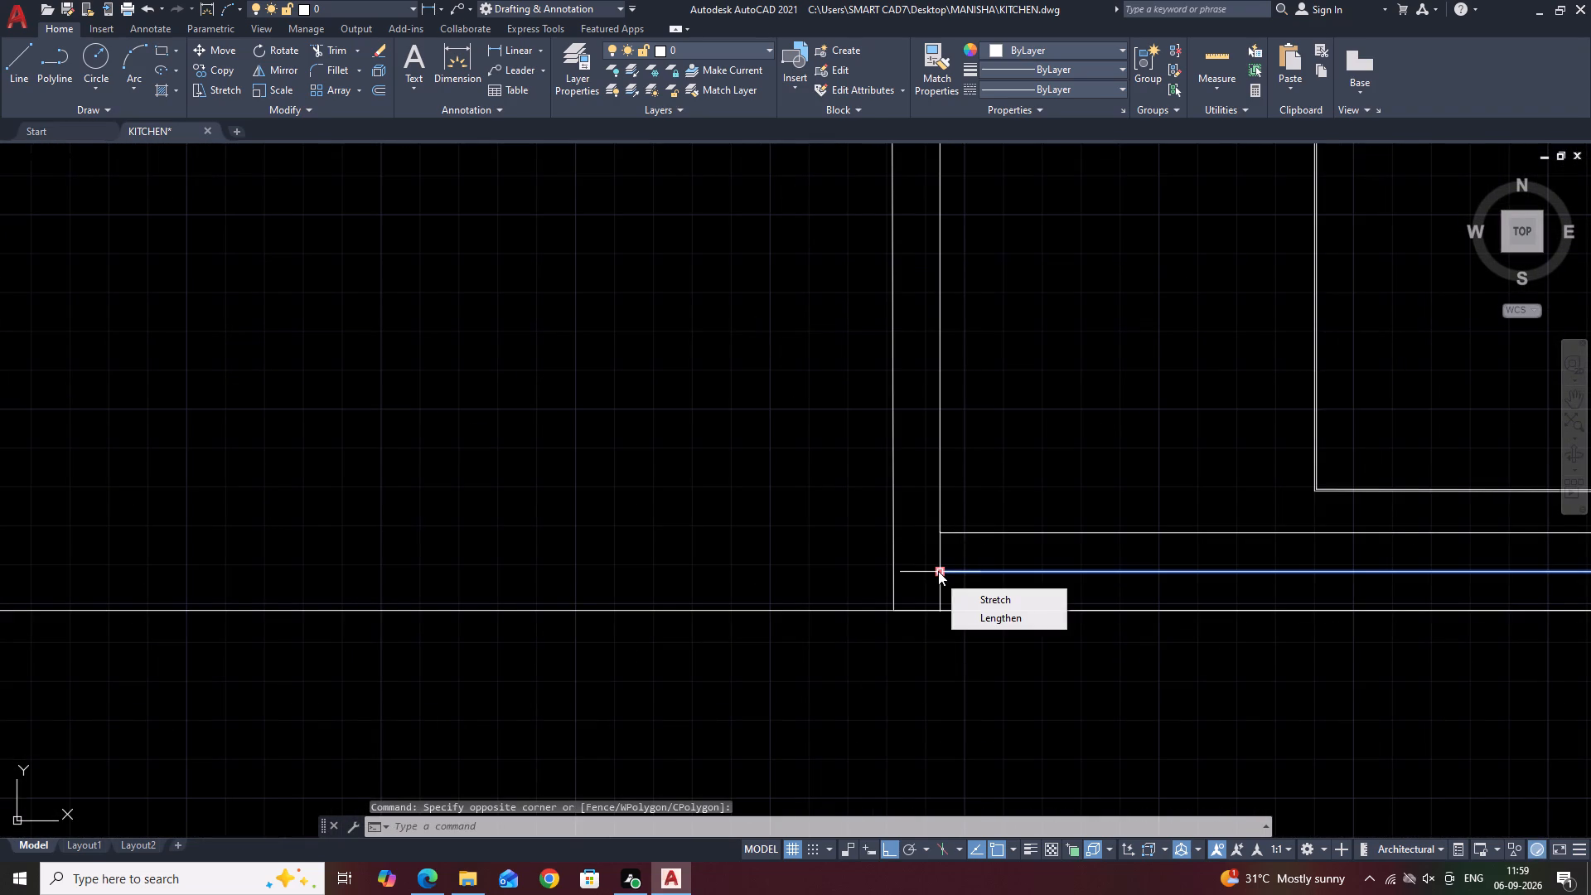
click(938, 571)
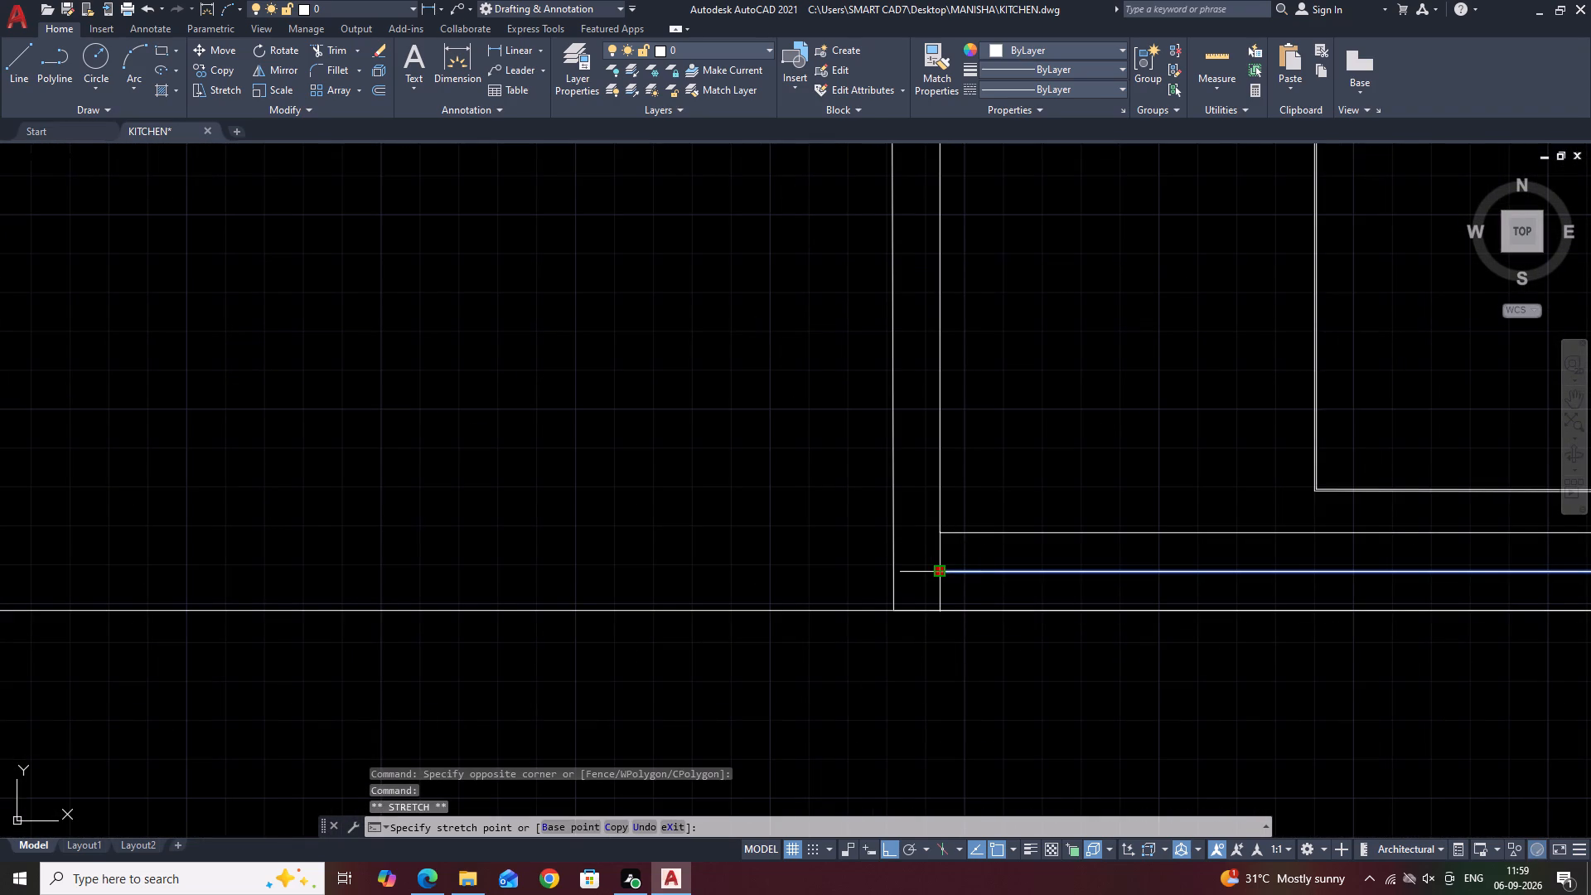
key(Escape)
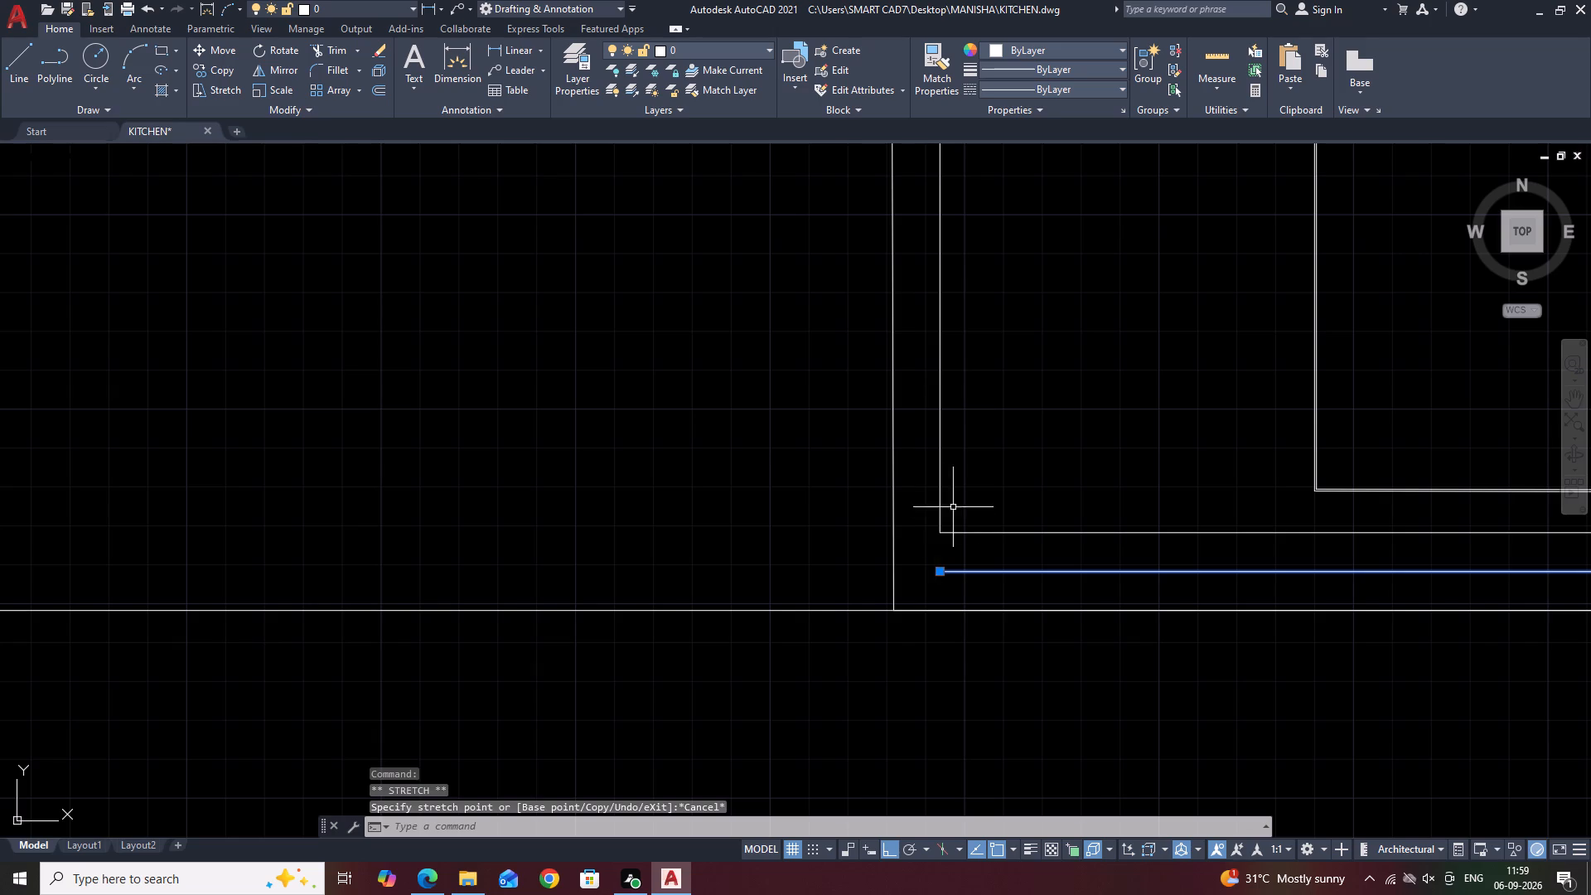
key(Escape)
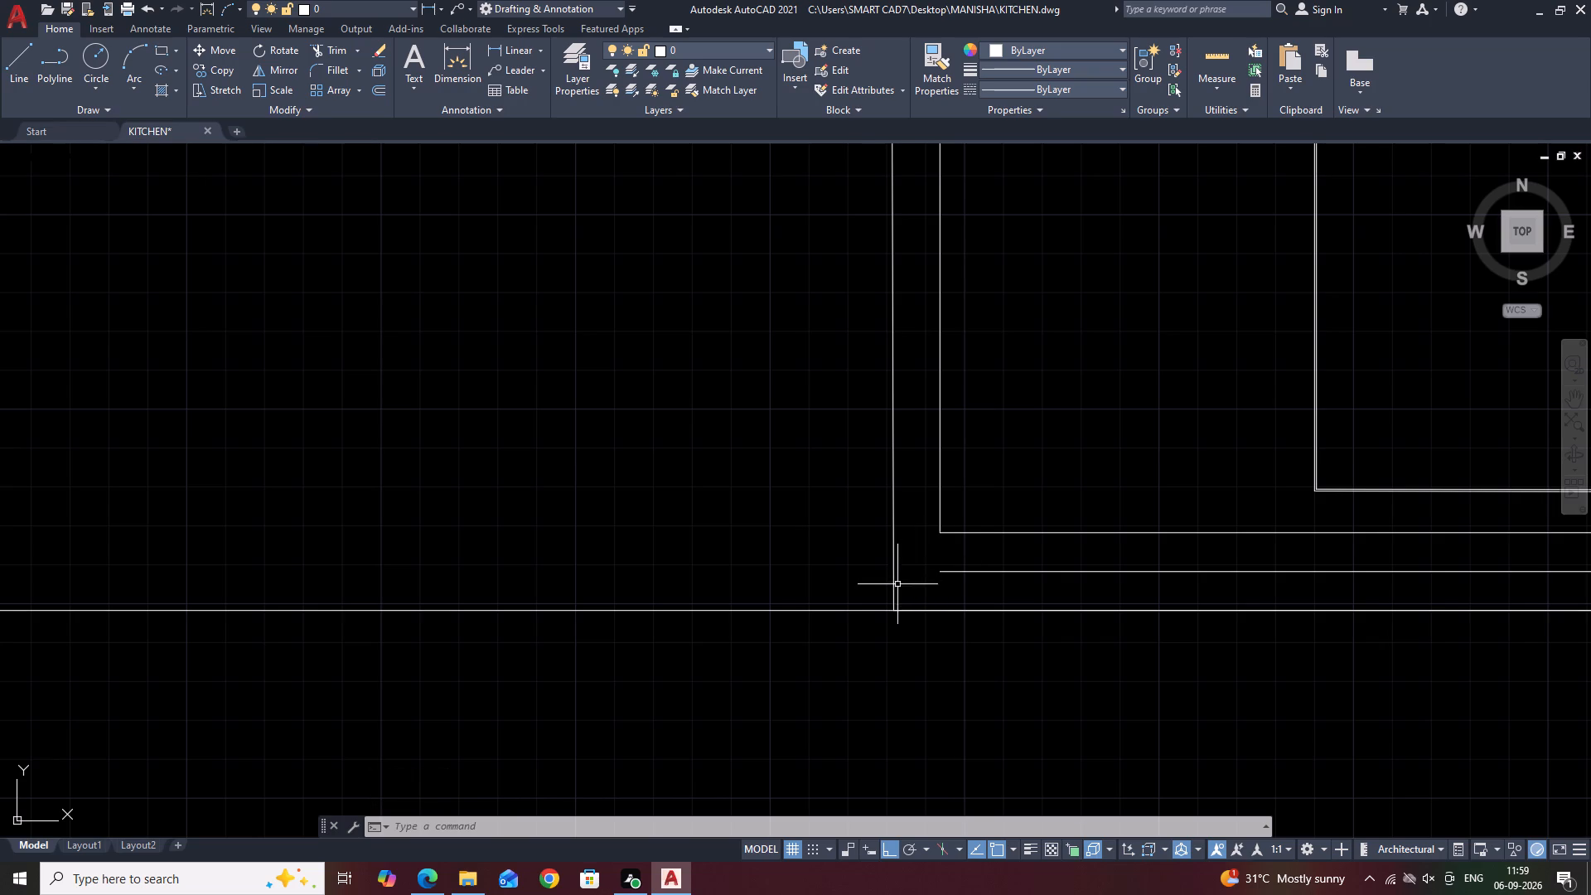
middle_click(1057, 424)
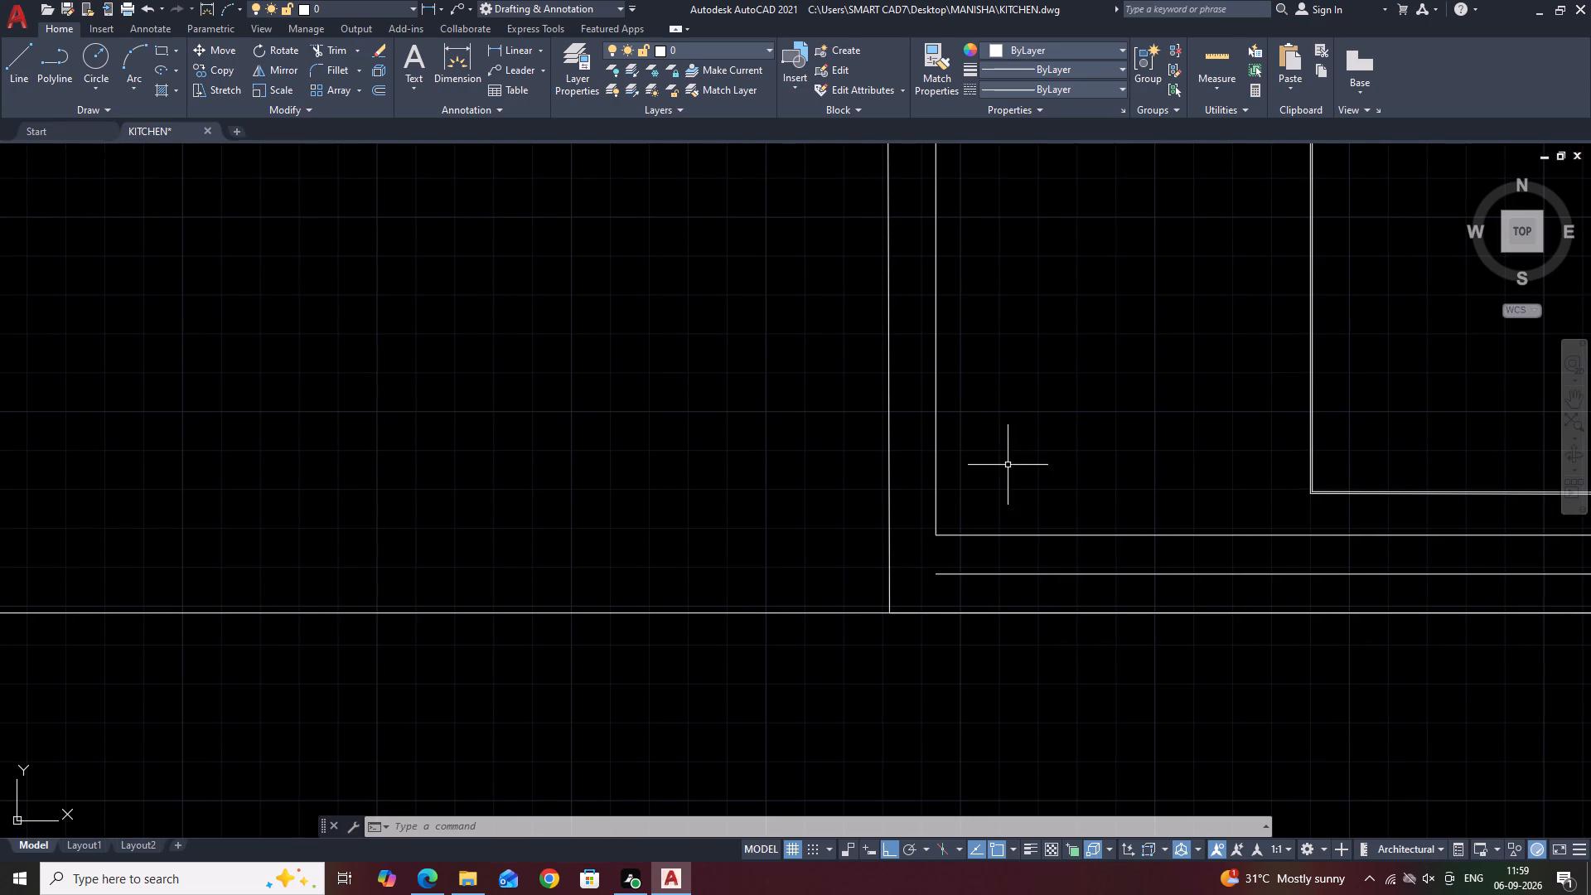
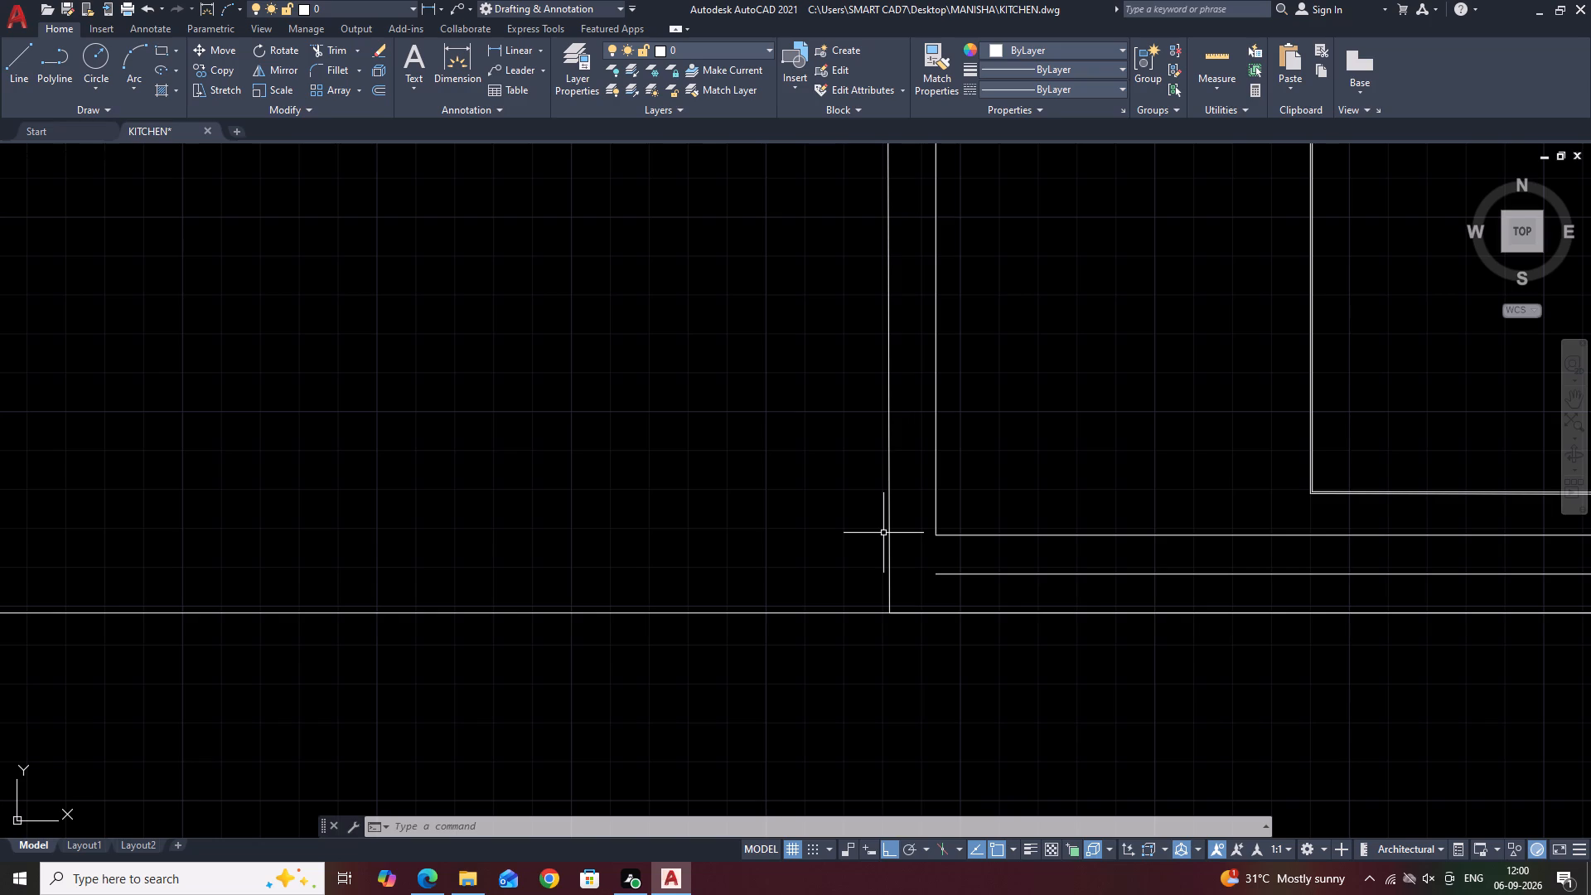
Add a linear dimension across the width of the drawer bay beside the tall shelf unit, above its horizontal divider.
scroll(886, 428, down, 2)
middle_drag(998, 360, 907, 453)
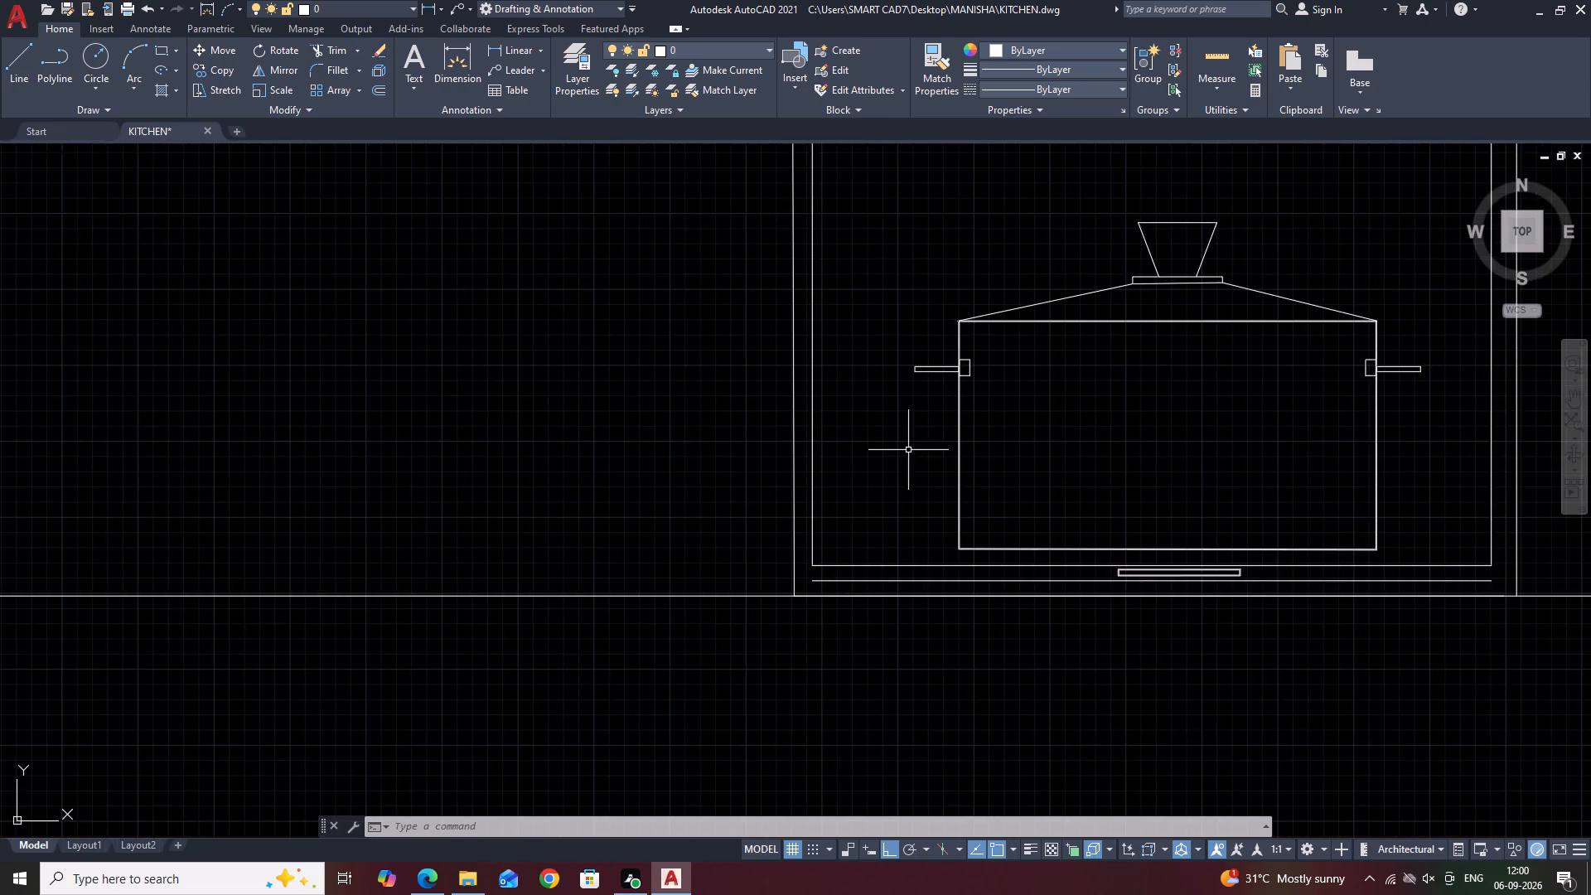
scroll(934, 455, down, 4)
middle_drag(1025, 447, 1017, 467)
scroll(911, 483, up, 3)
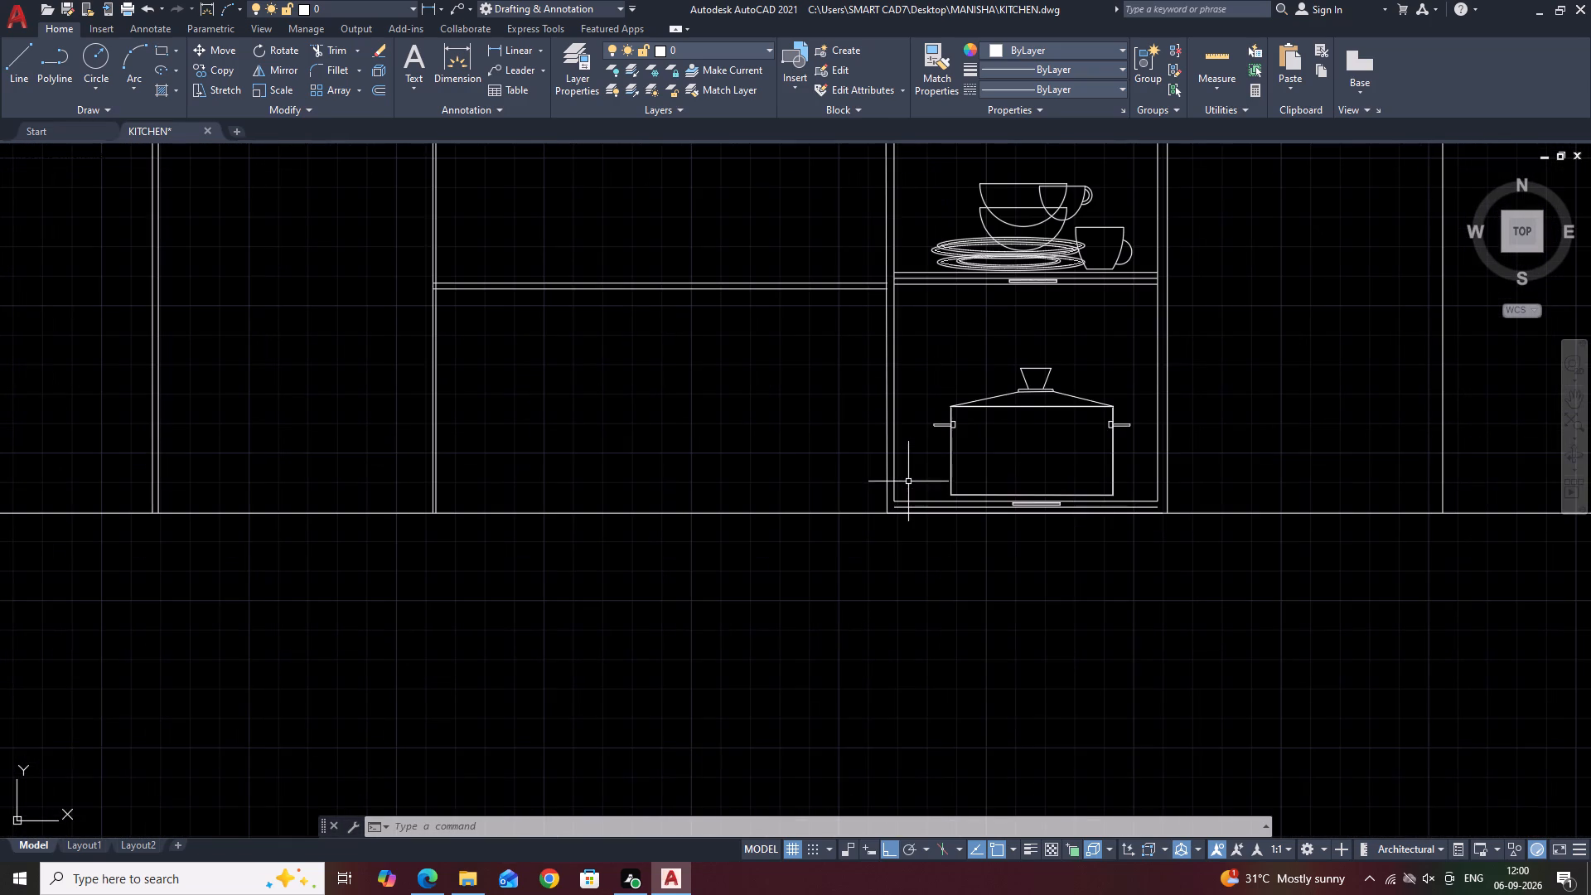
scroll(893, 502, up, 1)
middle_drag(947, 428, 996, 486)
scroll(997, 486, down, 2)
middle_drag(960, 335, 965, 403)
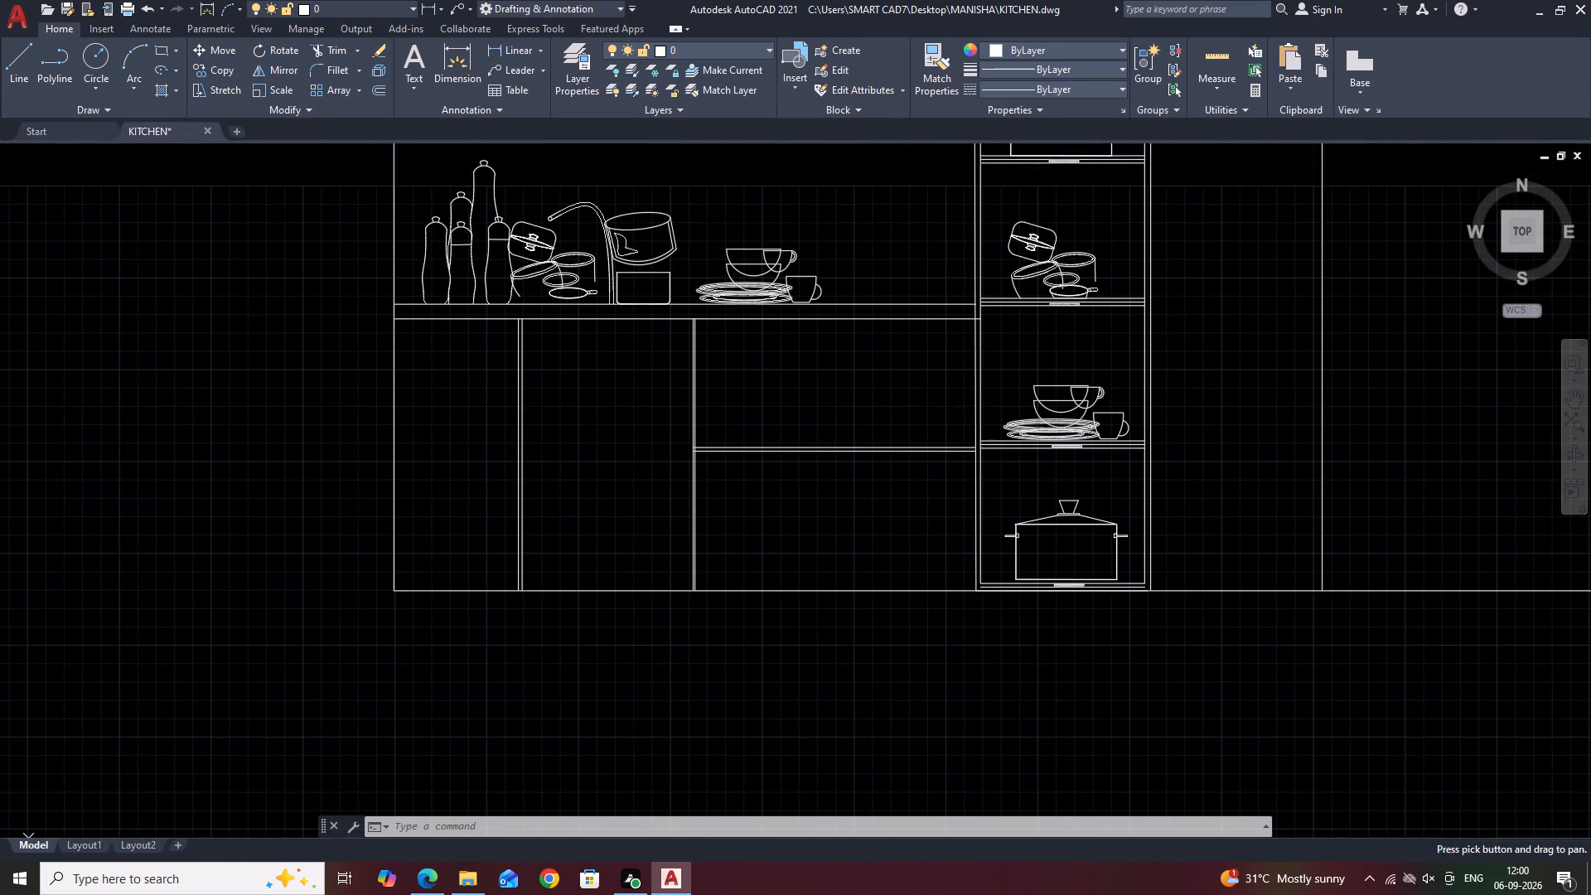
click(507, 51)
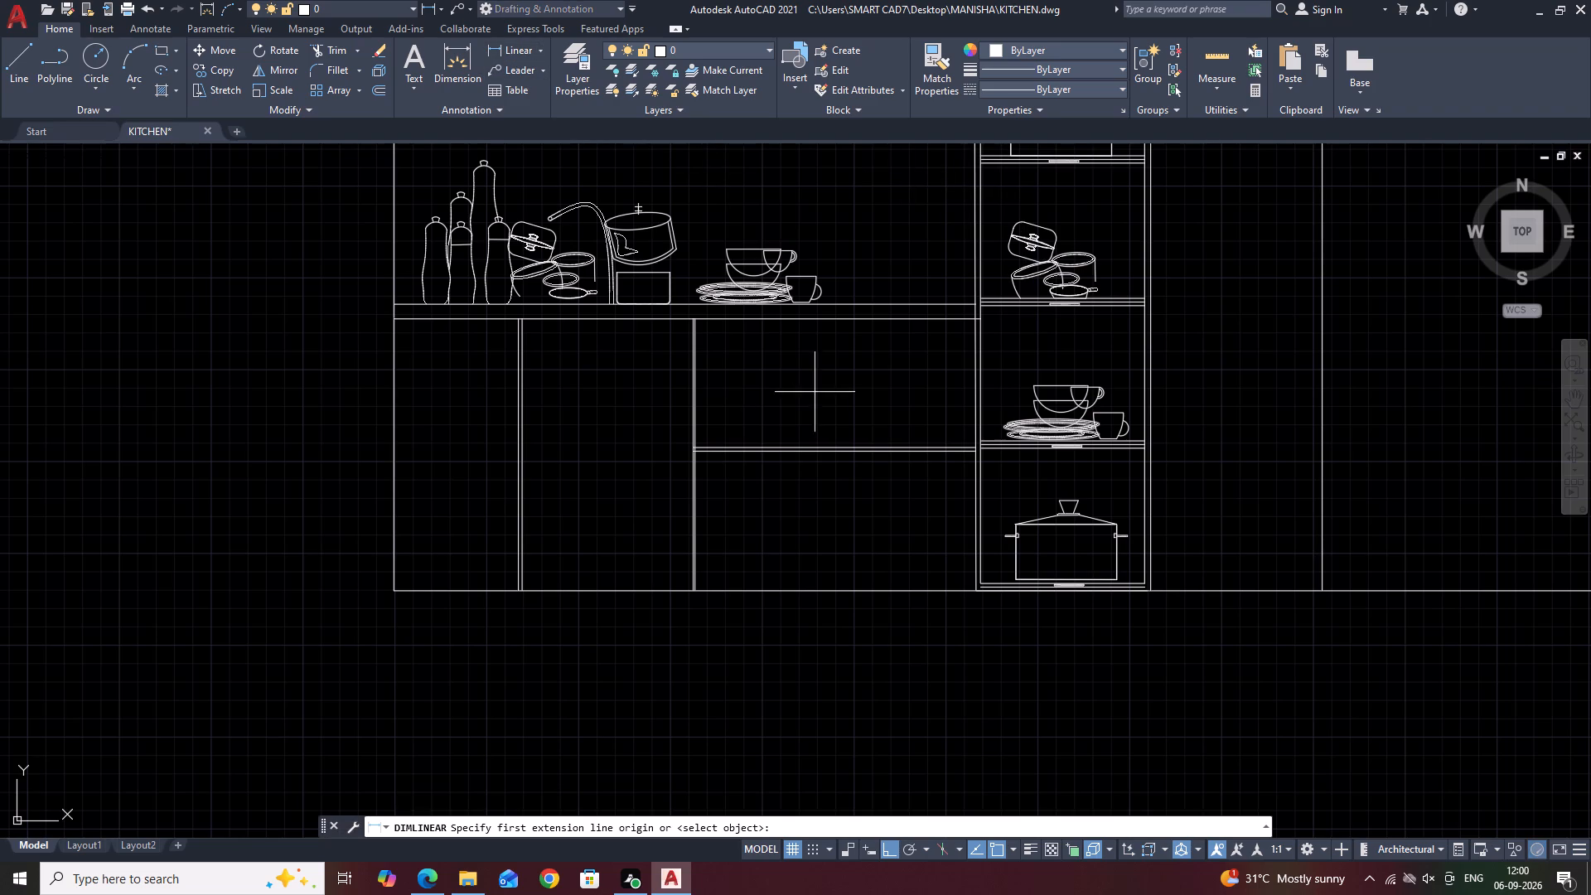
scroll(700, 456, up, 2)
click(681, 437)
scroll(872, 443, down, 2)
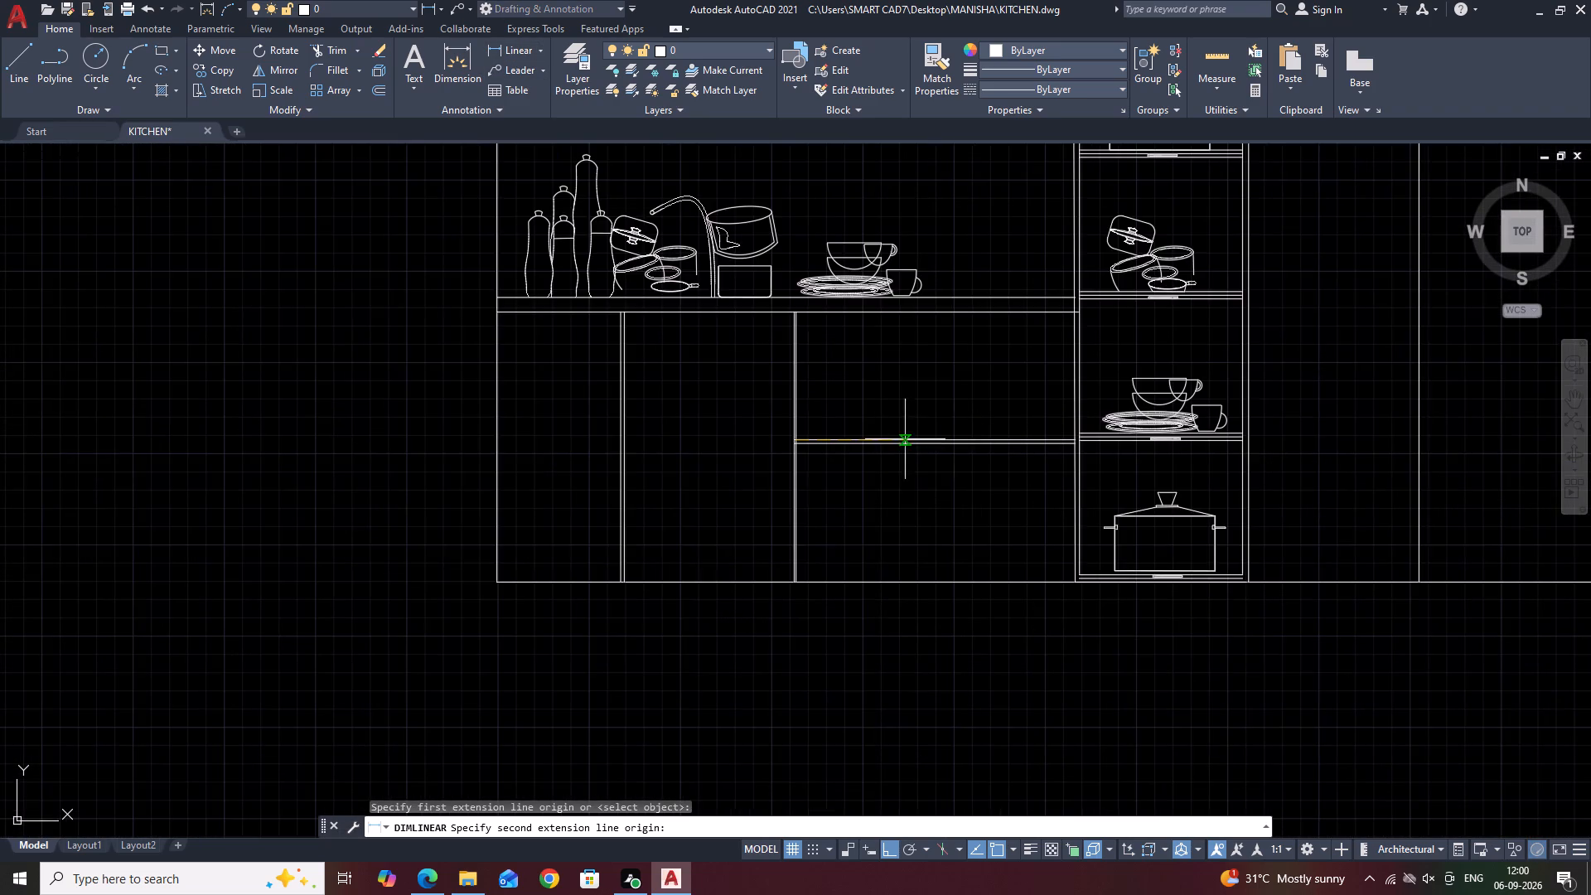
scroll(1032, 436, up, 2)
click(1129, 449)
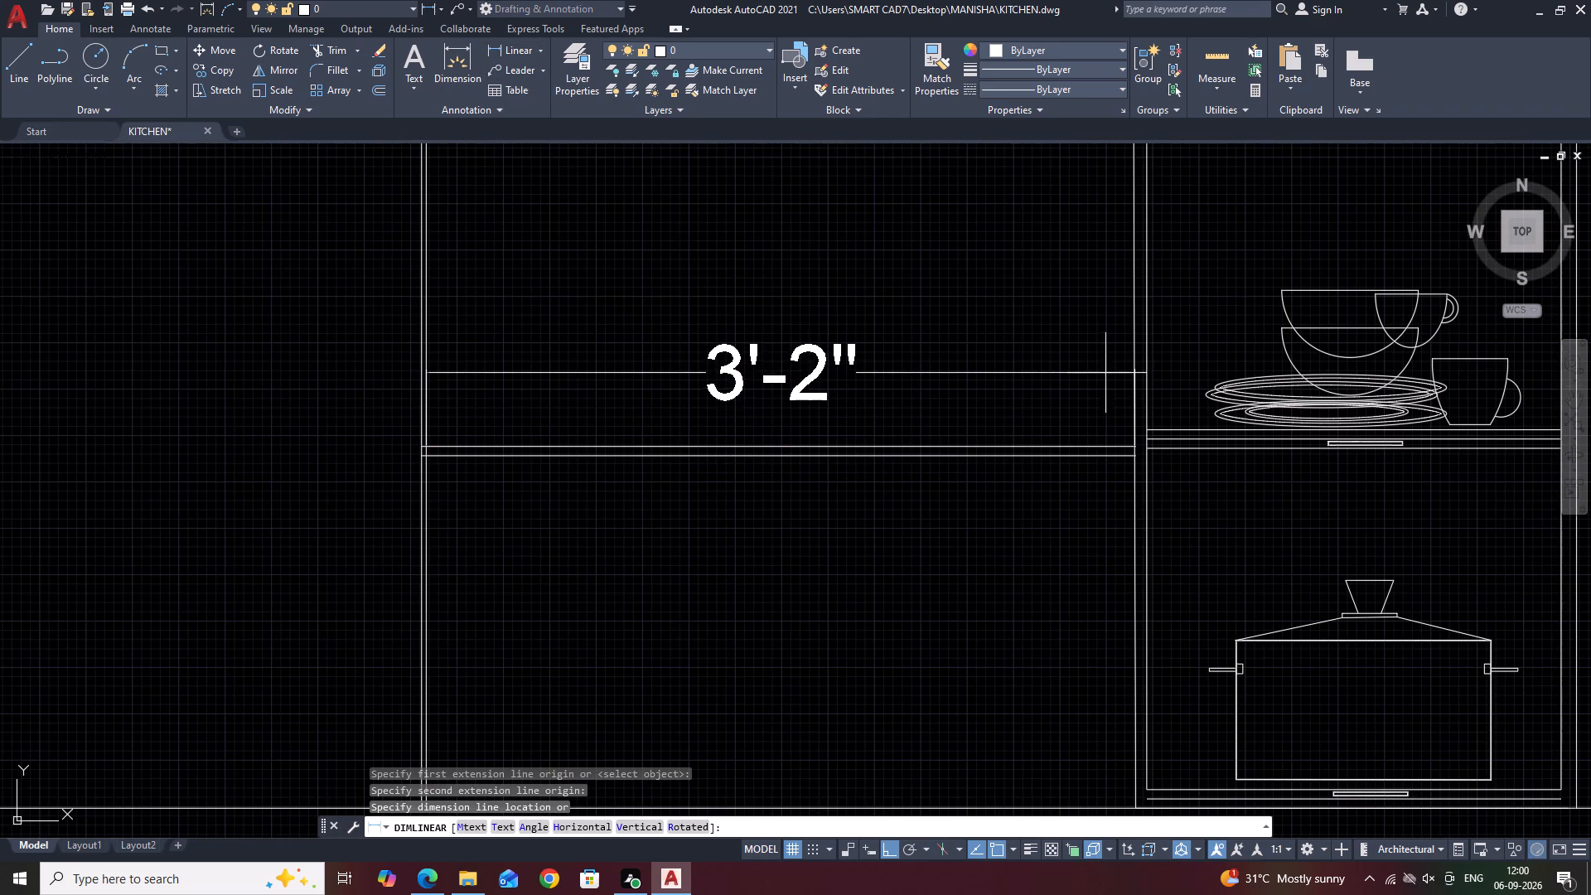
click(1100, 364)
Stretch the drawer bay dimension's left extension origin to the far line of the double vertical partition.
scroll(858, 325, down, 1)
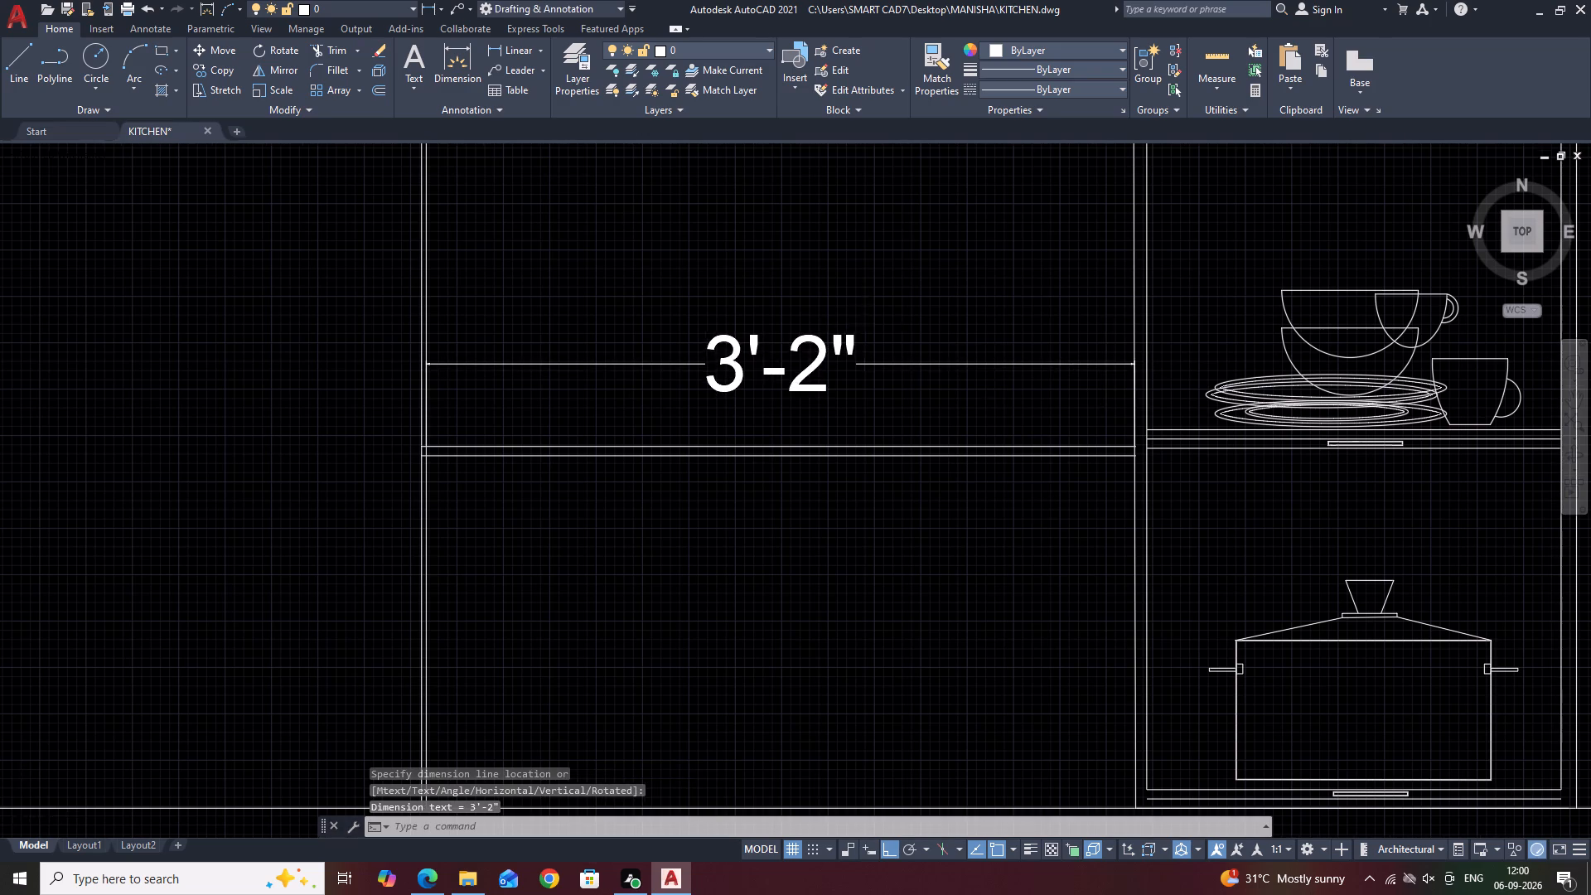
scroll(858, 325, down, 1)
scroll(692, 342, up, 2)
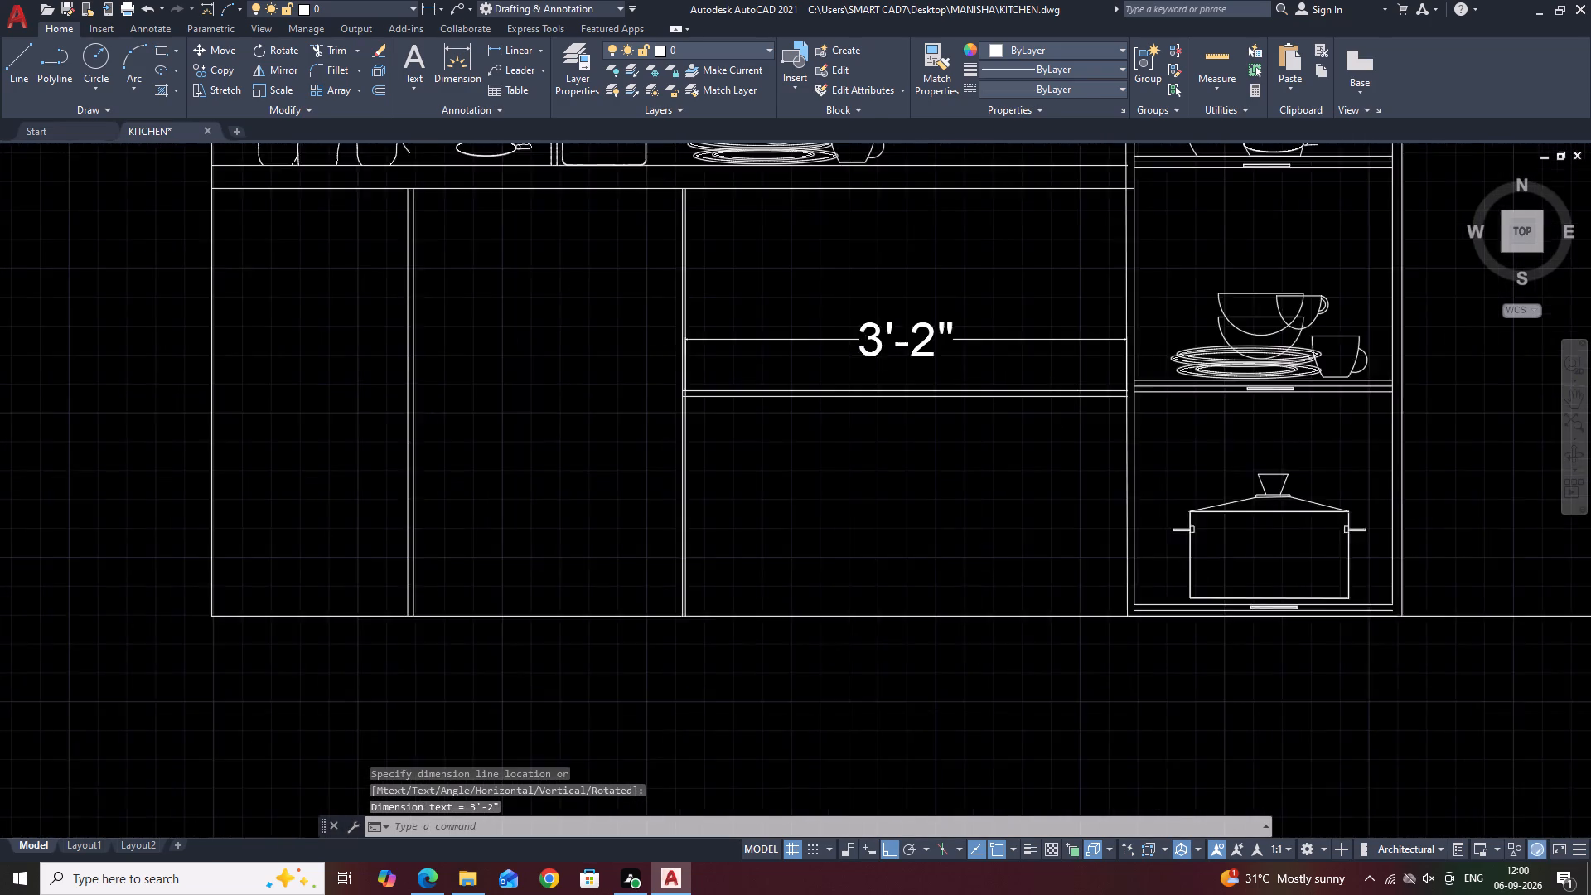
click(749, 361)
click(723, 322)
scroll(674, 365, up, 3)
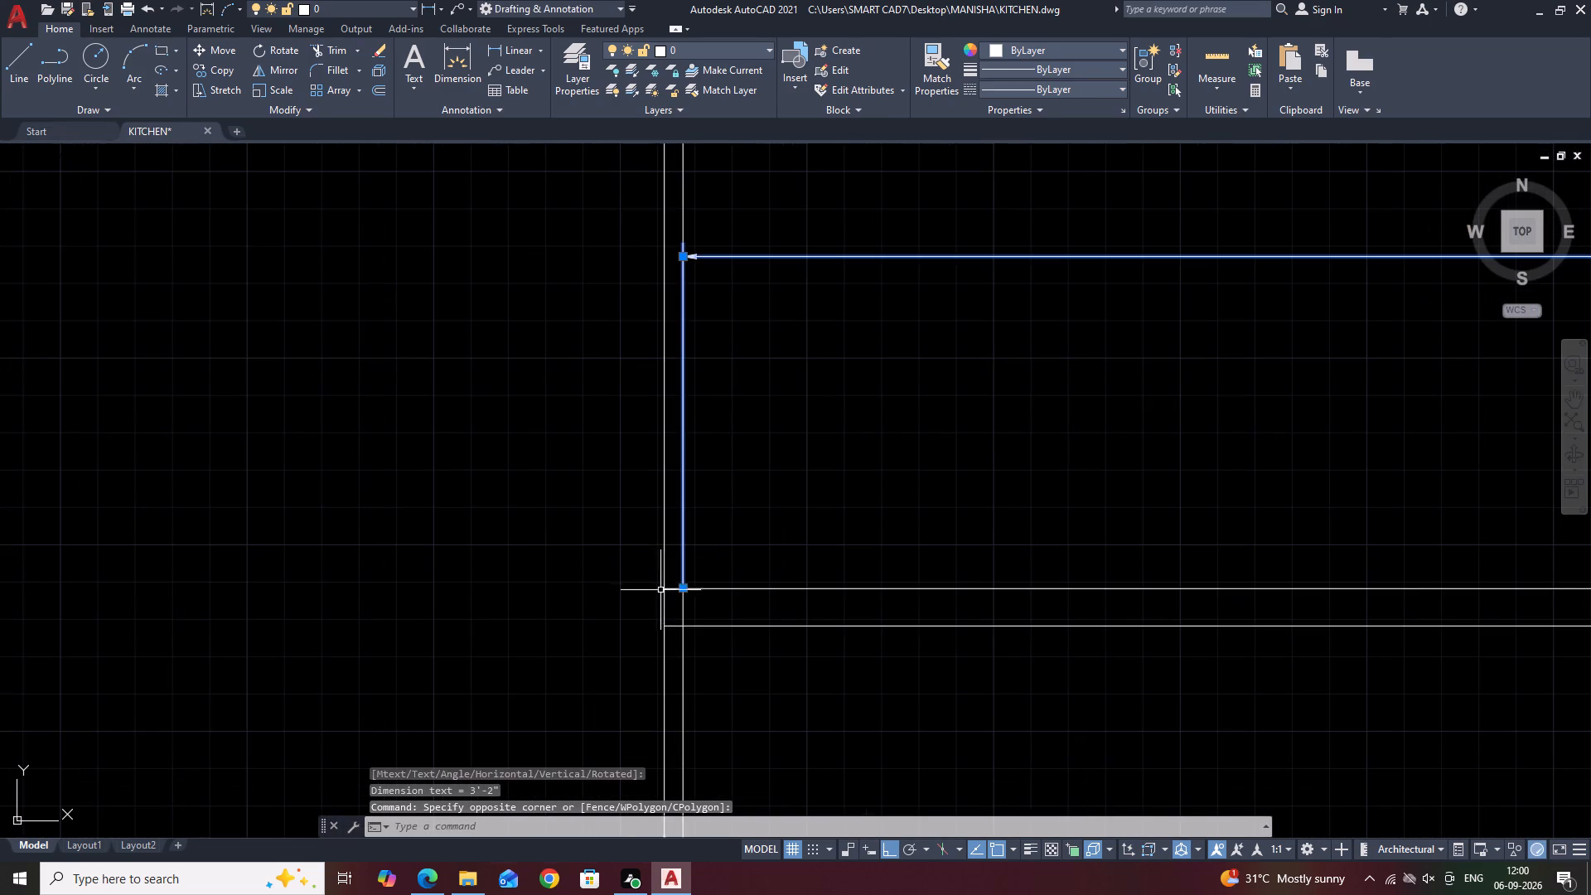
click(684, 588)
click(666, 591)
scroll(398, 493, down, 2)
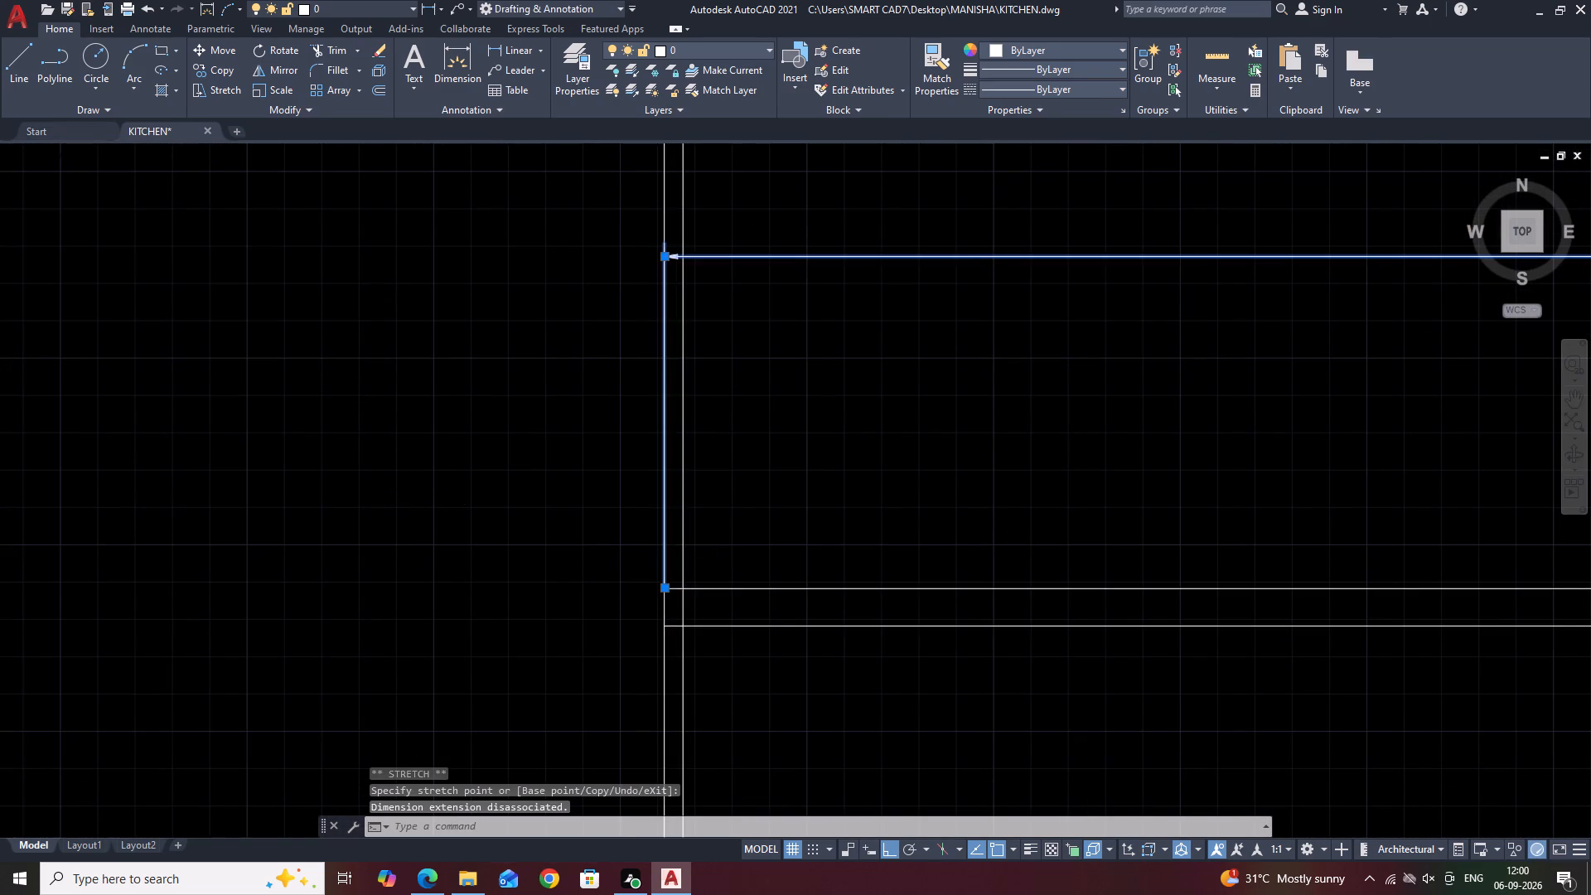
scroll(398, 493, down, 1)
middle_drag(1206, 391, 1129, 411)
key(Escape)
Trim the upper and lower countertop line ends that overrun the tall shelf unit's outer left side line.
scroll(971, 391, down, 2)
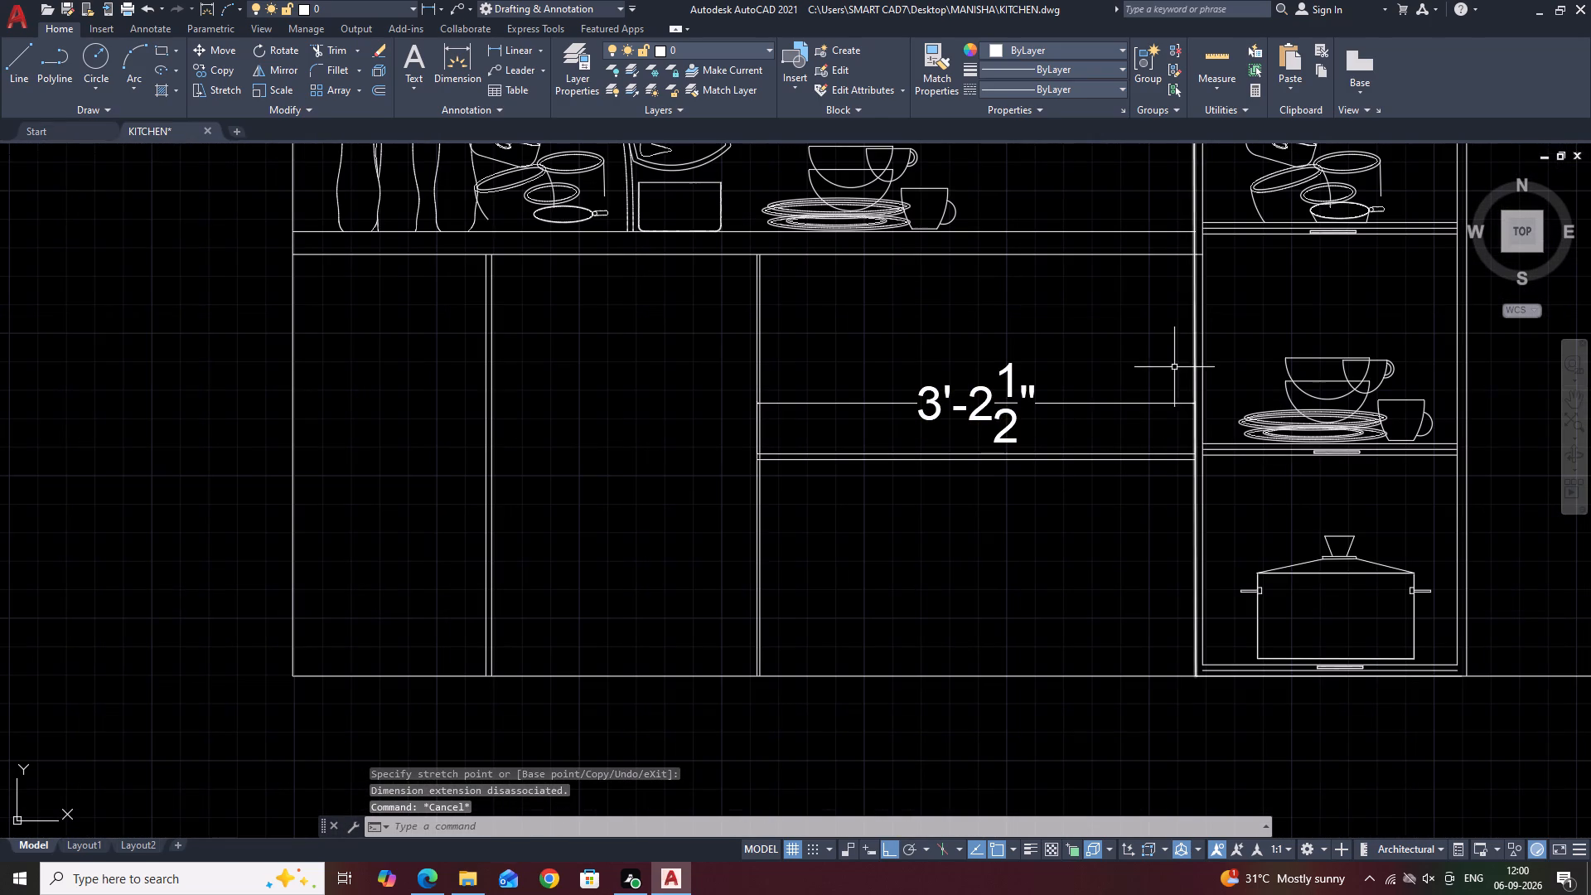
key(t)
text(R)
key(space)
scroll(1193, 231, up, 2)
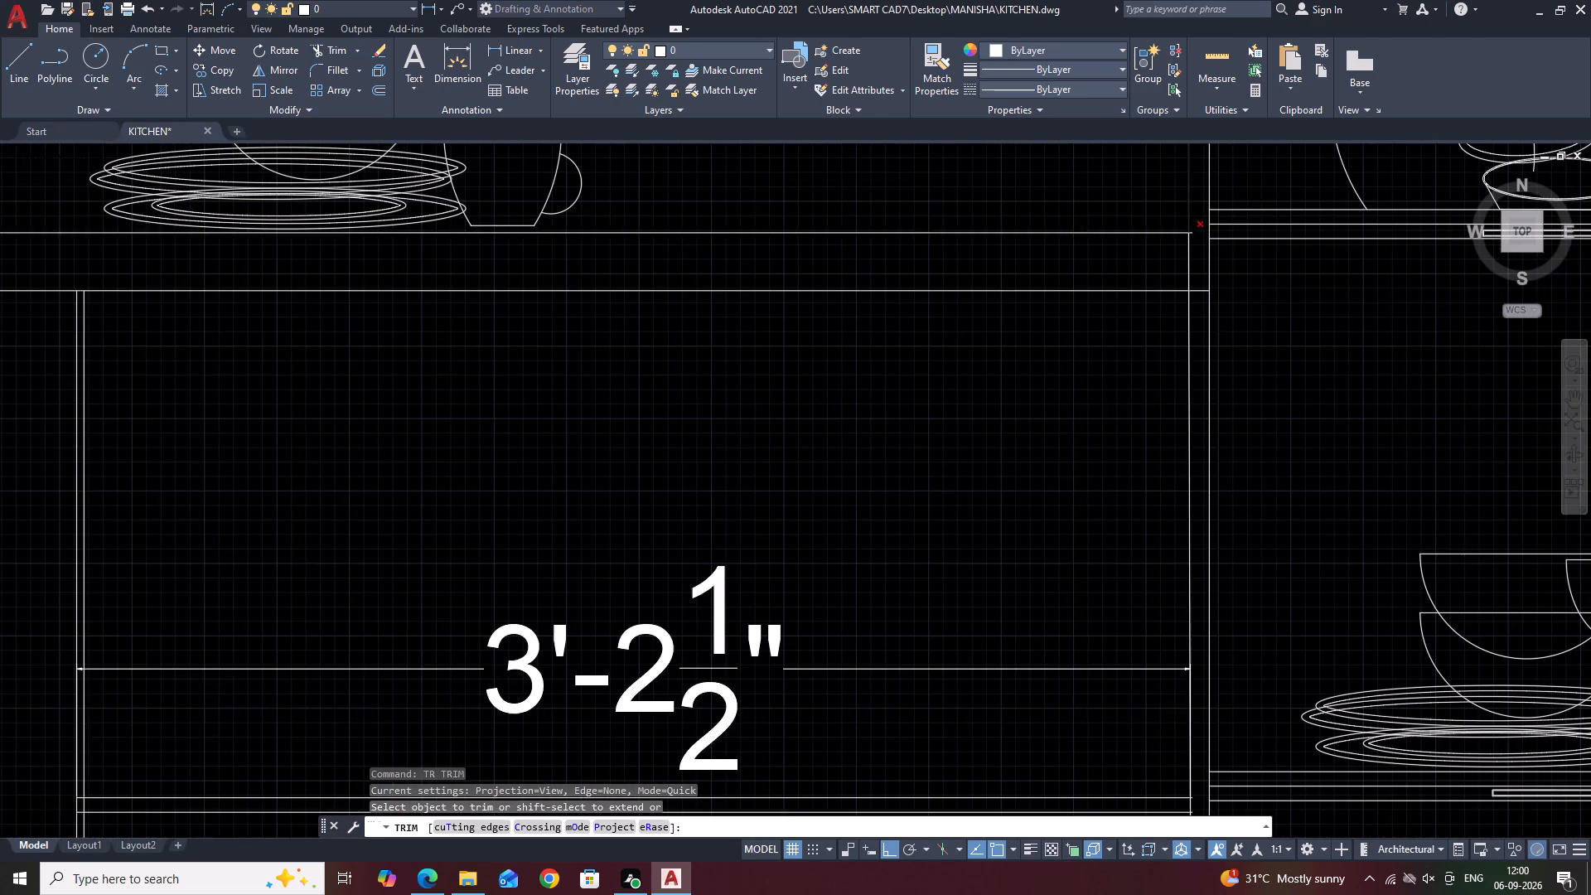
middle_drag(1270, 268, 1149, 298)
scroll(1086, 273, up, 2)
click(1040, 230)
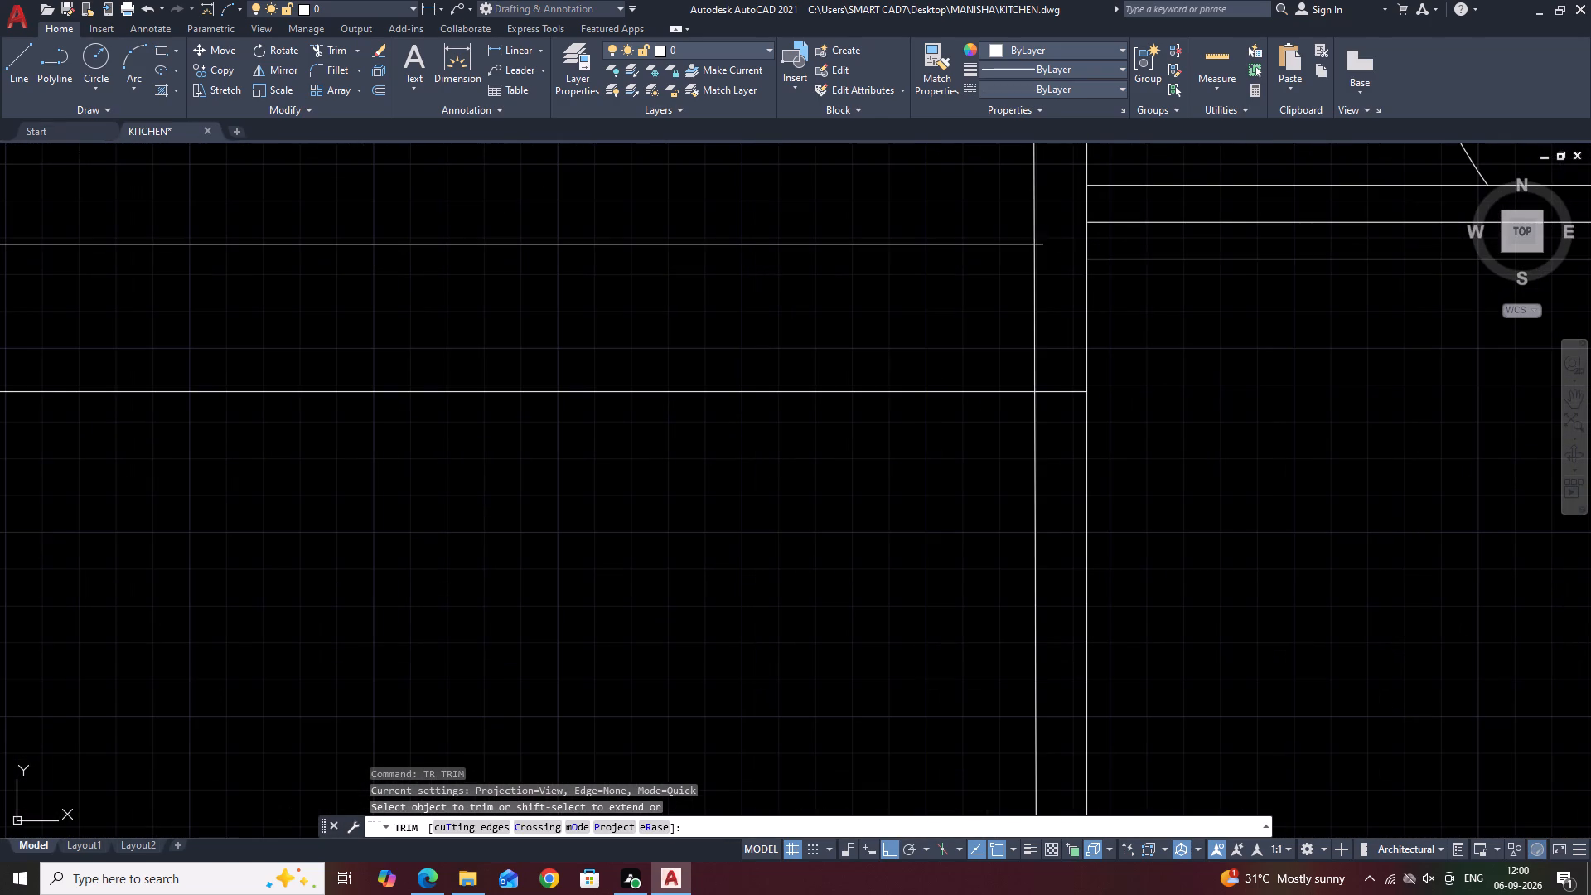
click(1086, 430)
scroll(1046, 317, down, 5)
scroll(1037, 292, up, 3)
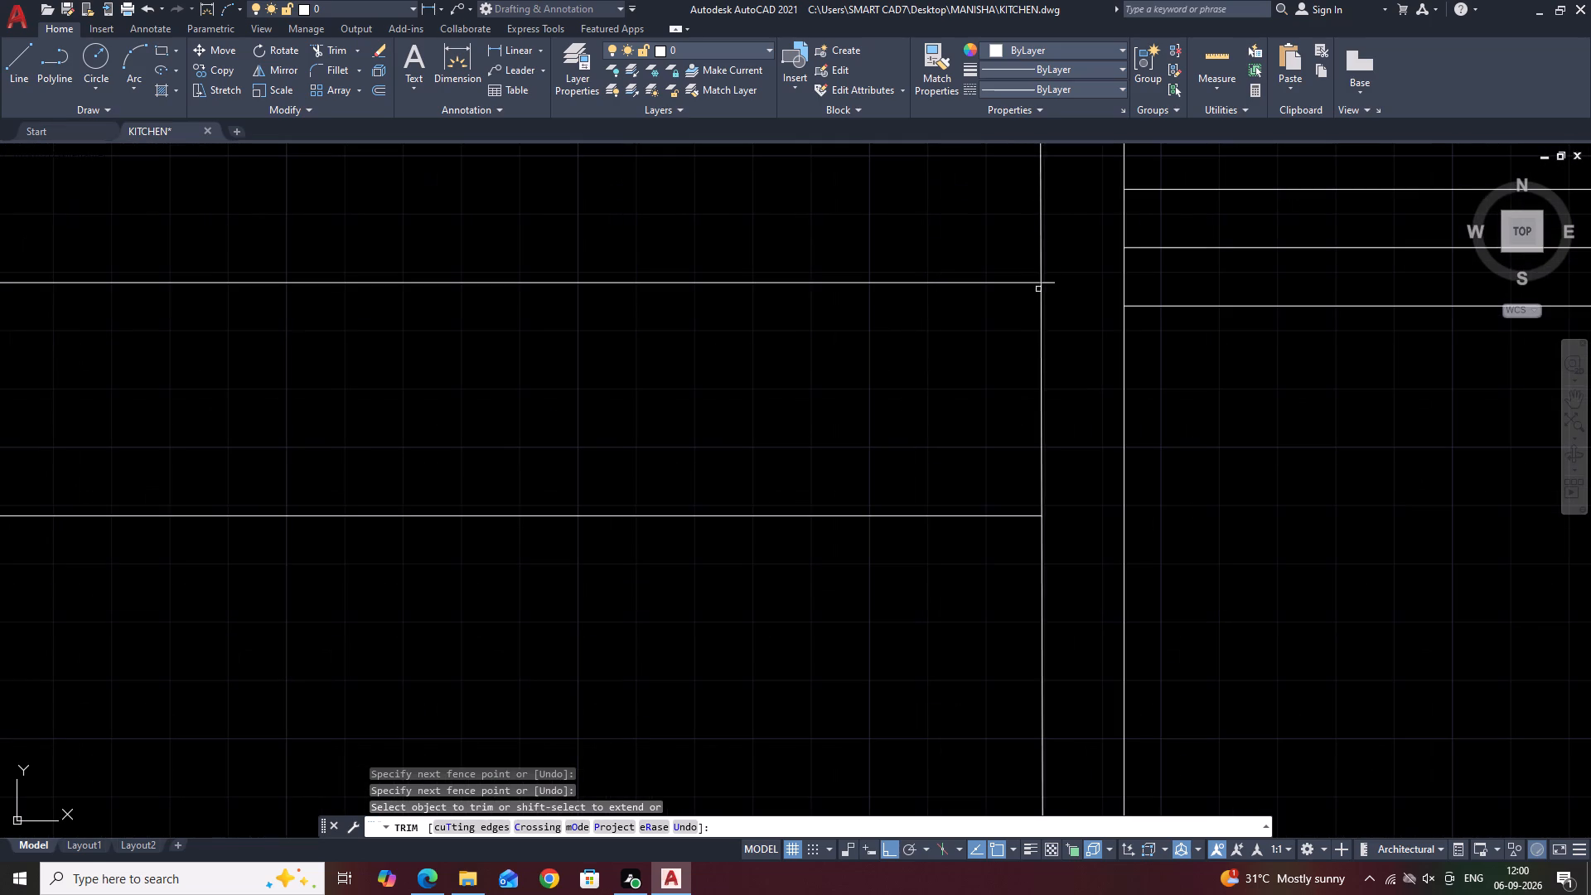
click(1052, 268)
click(1047, 313)
scroll(1066, 268, down, 8)
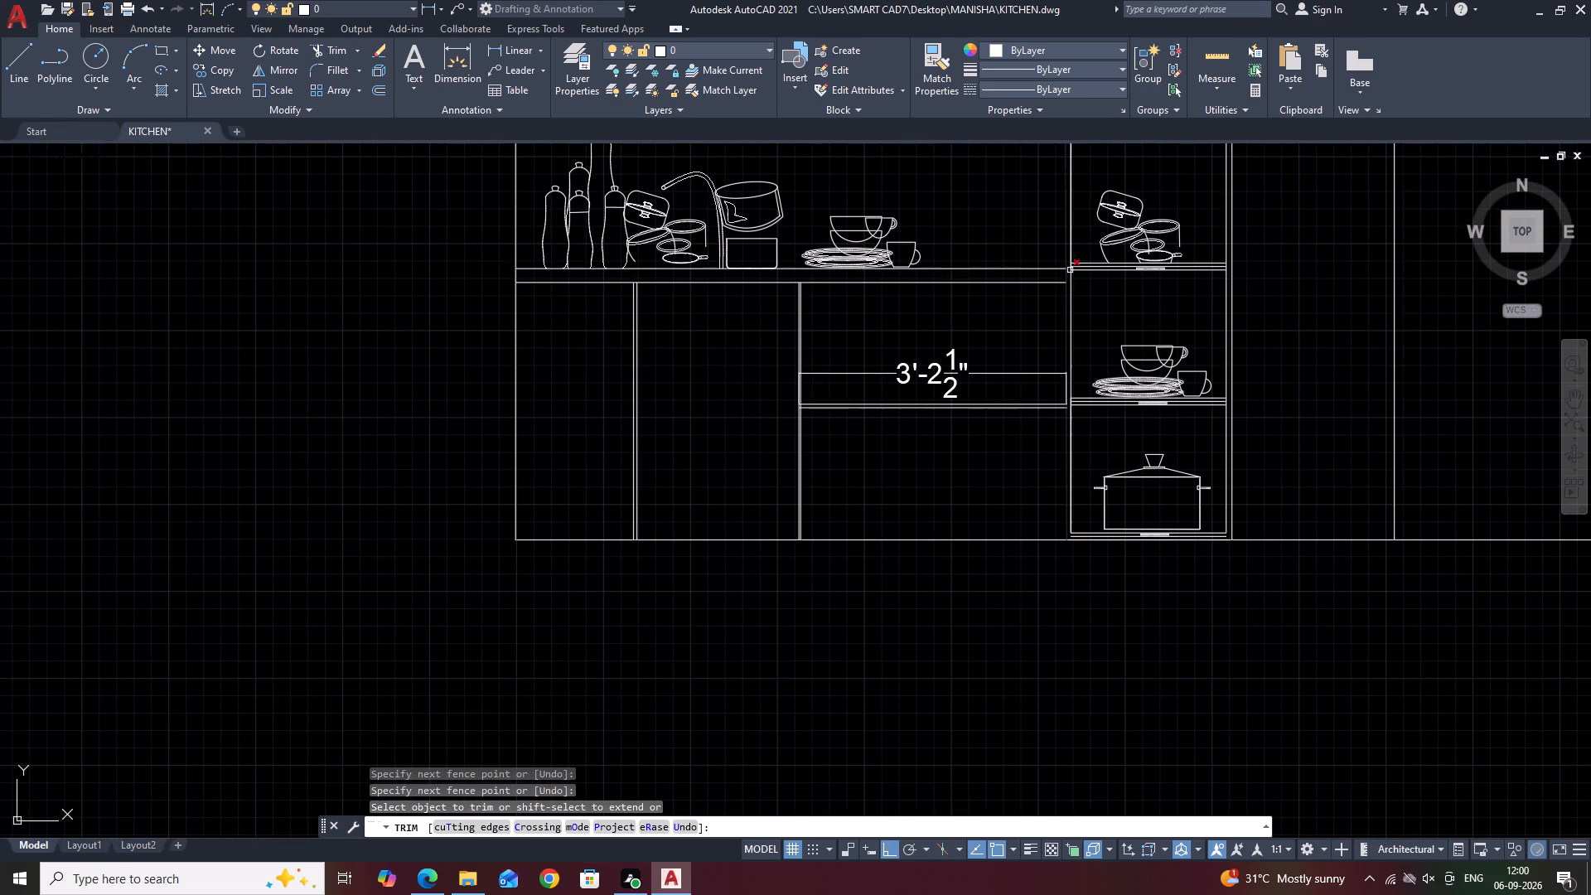
scroll(1060, 432, up, 3)
scroll(1081, 303, up, 3)
scroll(1077, 411, up, 4)
middle_drag(1047, 264, 1058, 281)
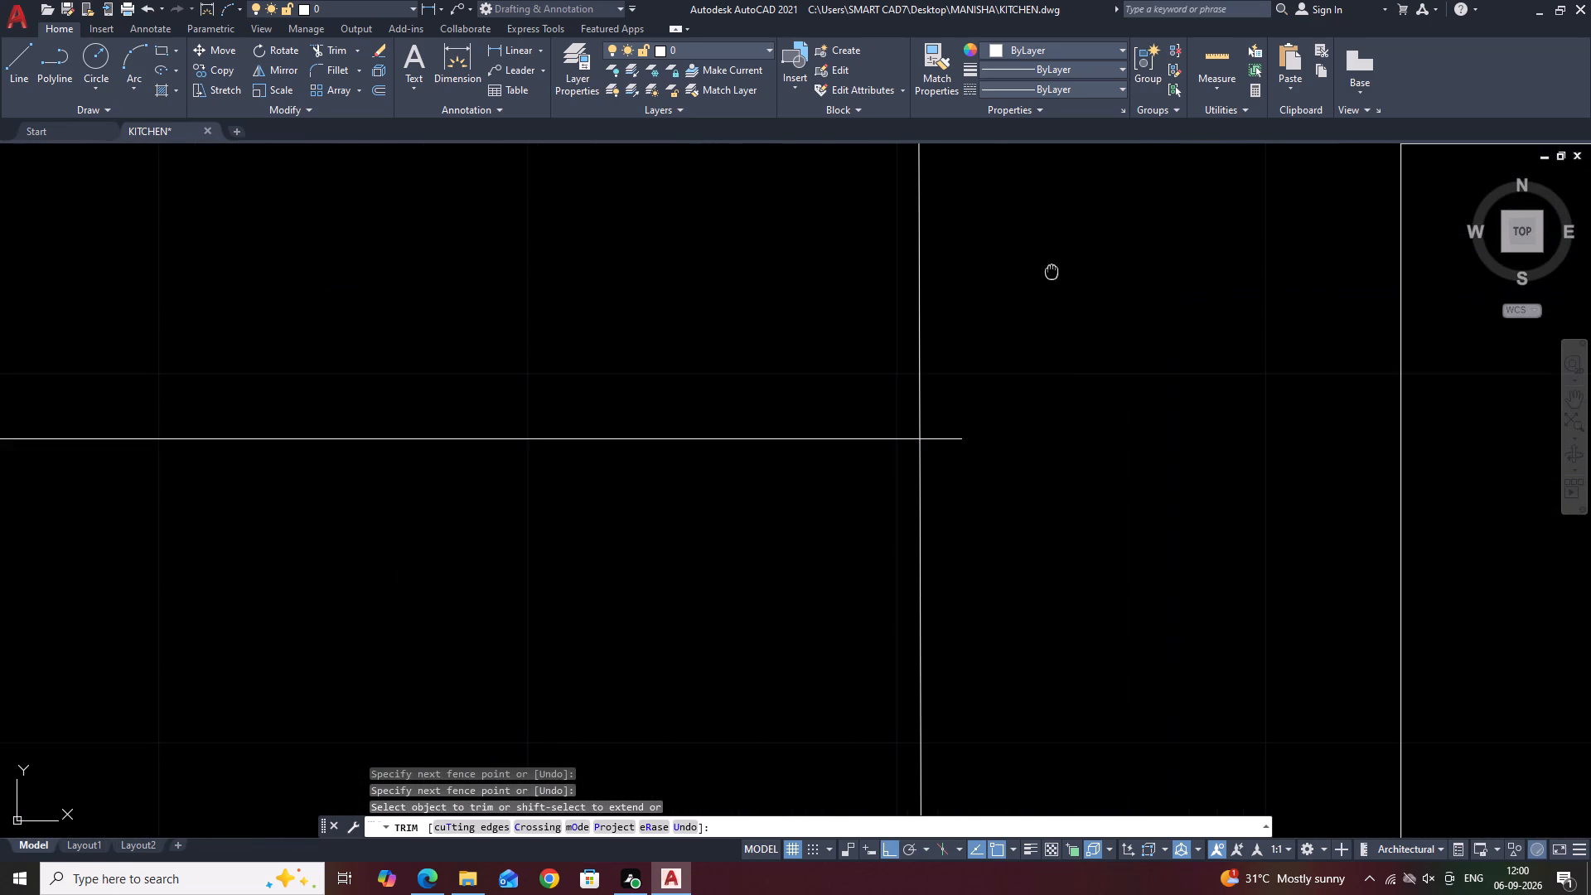
middle_drag(1058, 281, 1159, 501)
click(1064, 239)
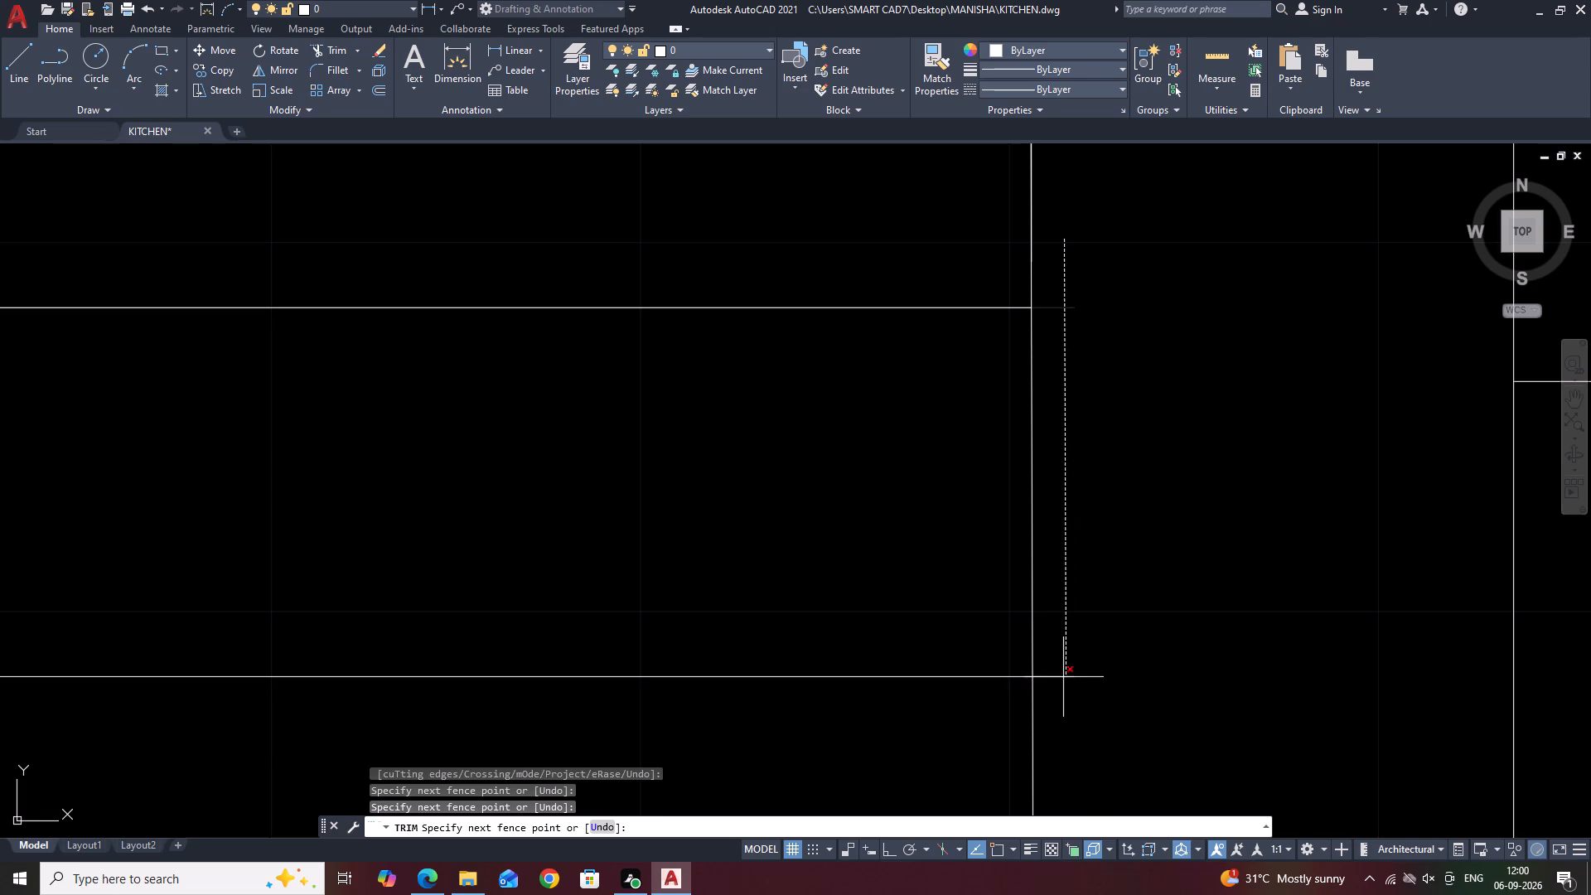
click(1057, 682)
scroll(1034, 468, down, 6)
key(Escape)
Review the elevation's upper cabinets, tall shelf unit, countertop and lower cabinet bays.
scroll(1040, 466, down, 5)
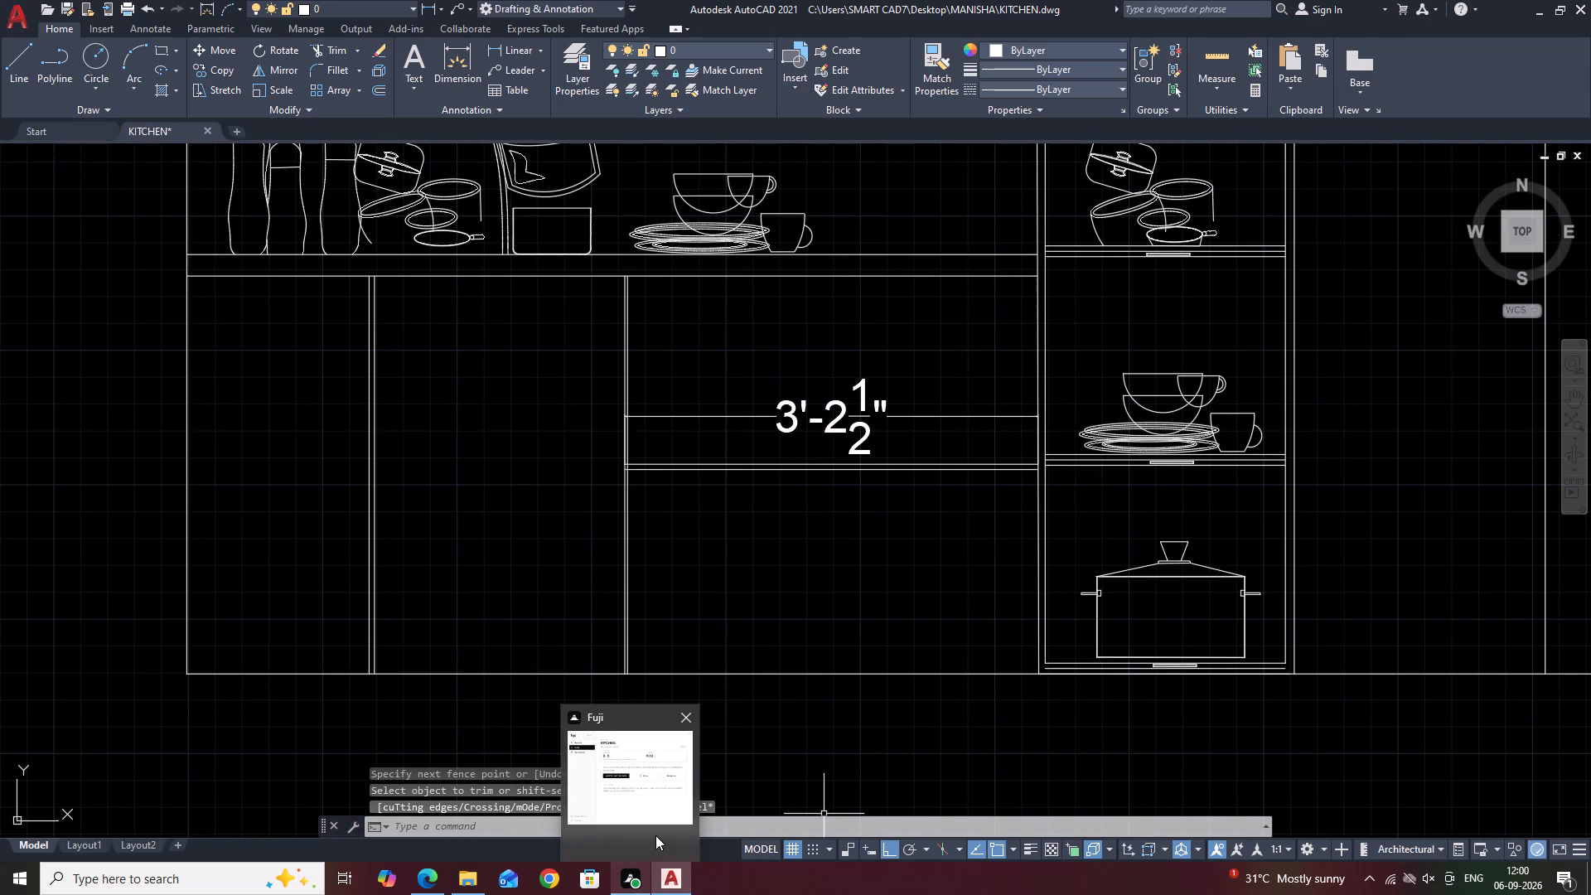
scroll(935, 513, down, 2)
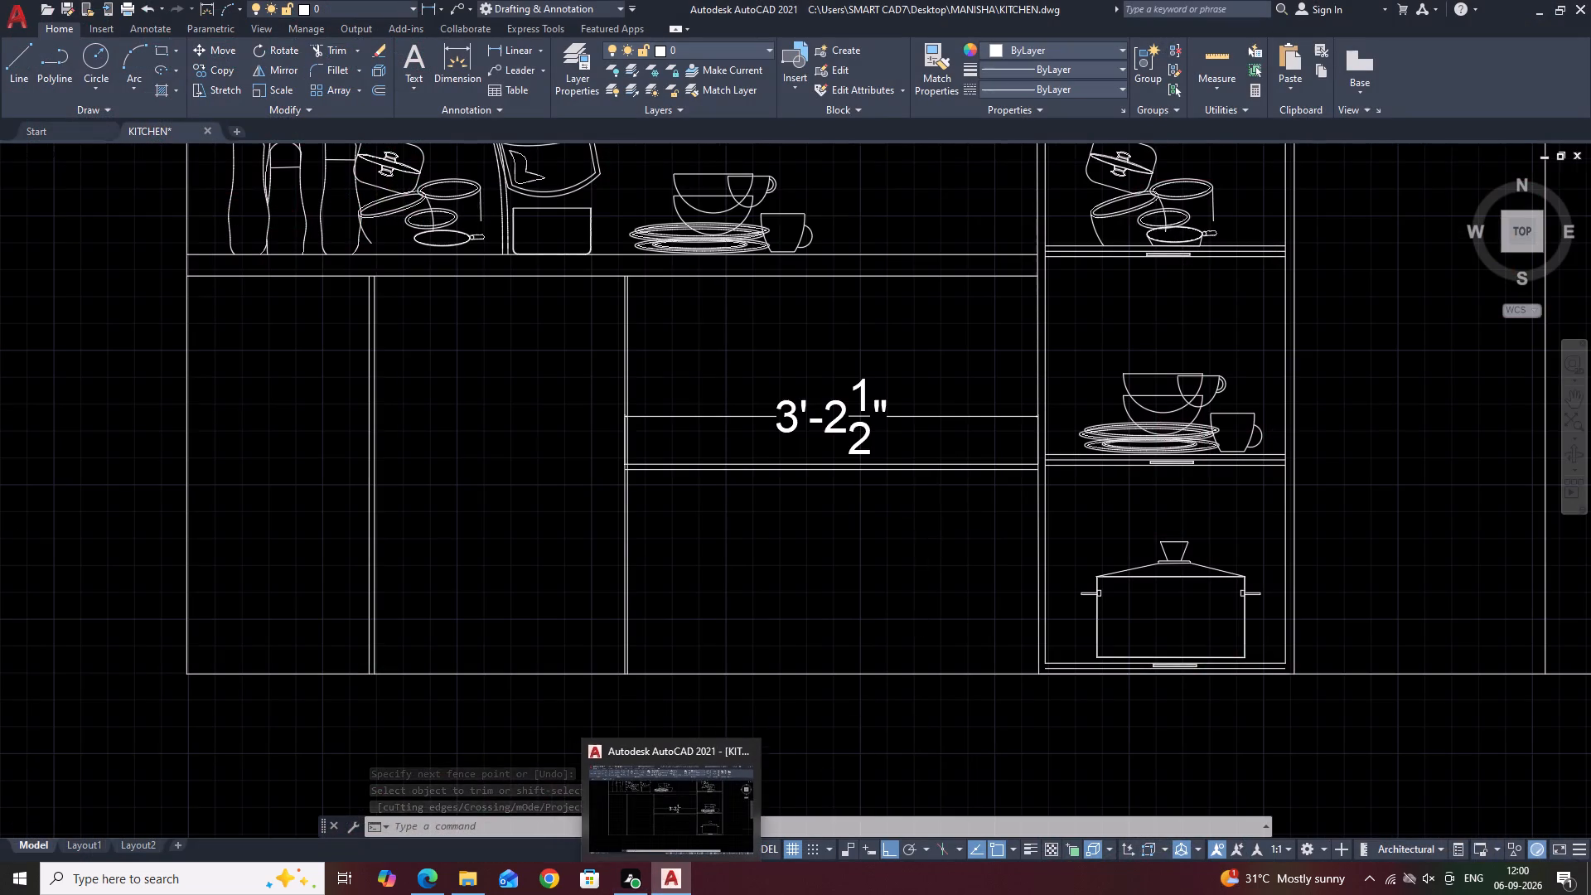
middle_drag(1170, 456, 885, 404)
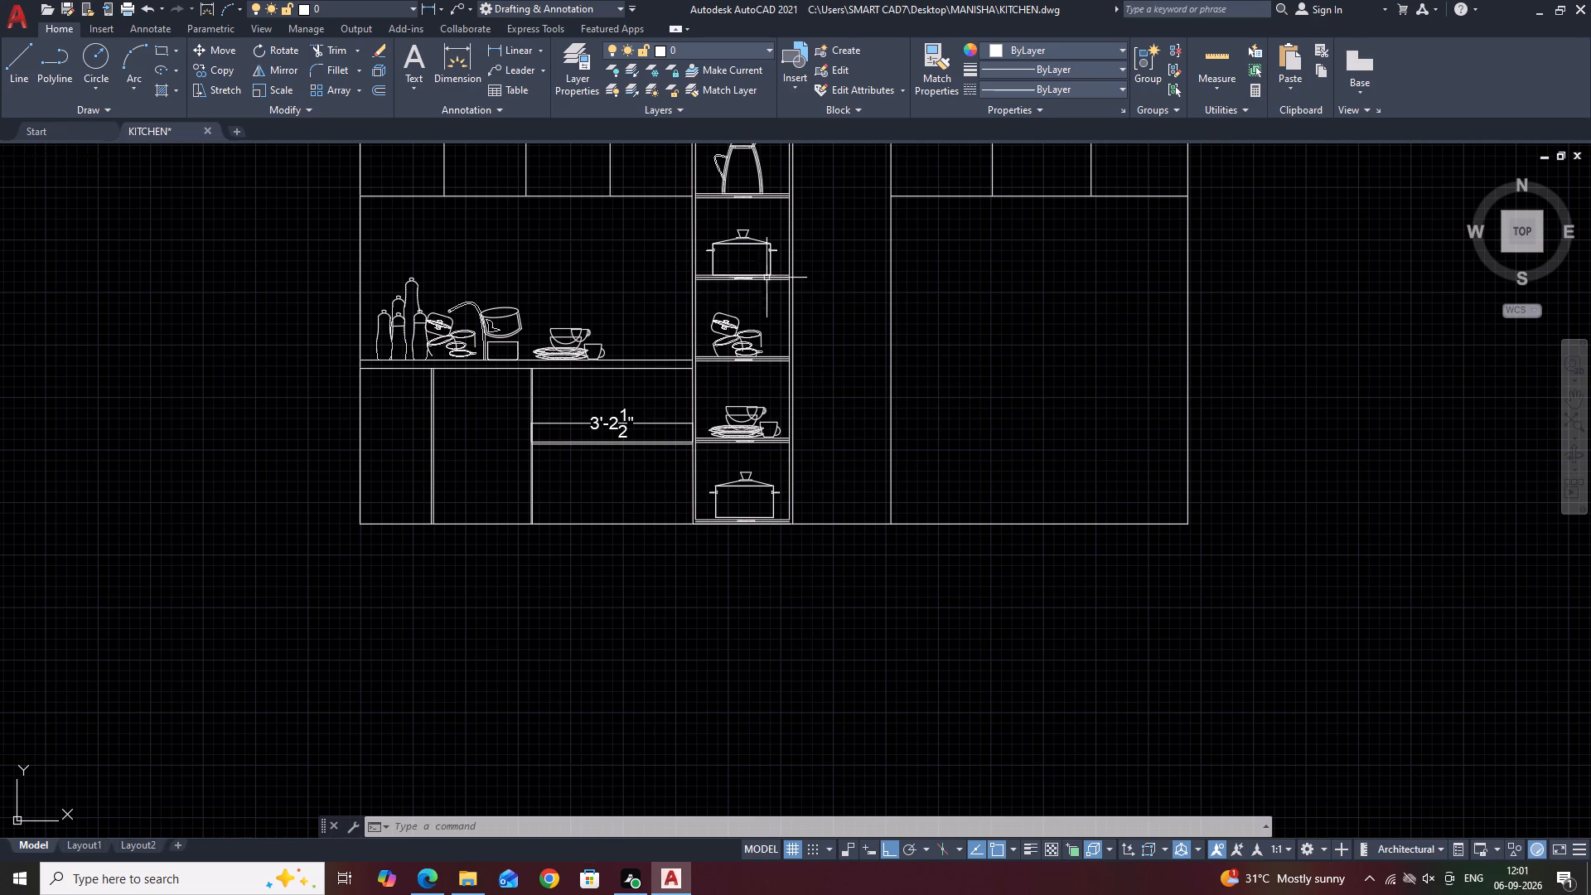
scroll(856, 344, down, 1)
middle_drag(857, 346, 819, 390)
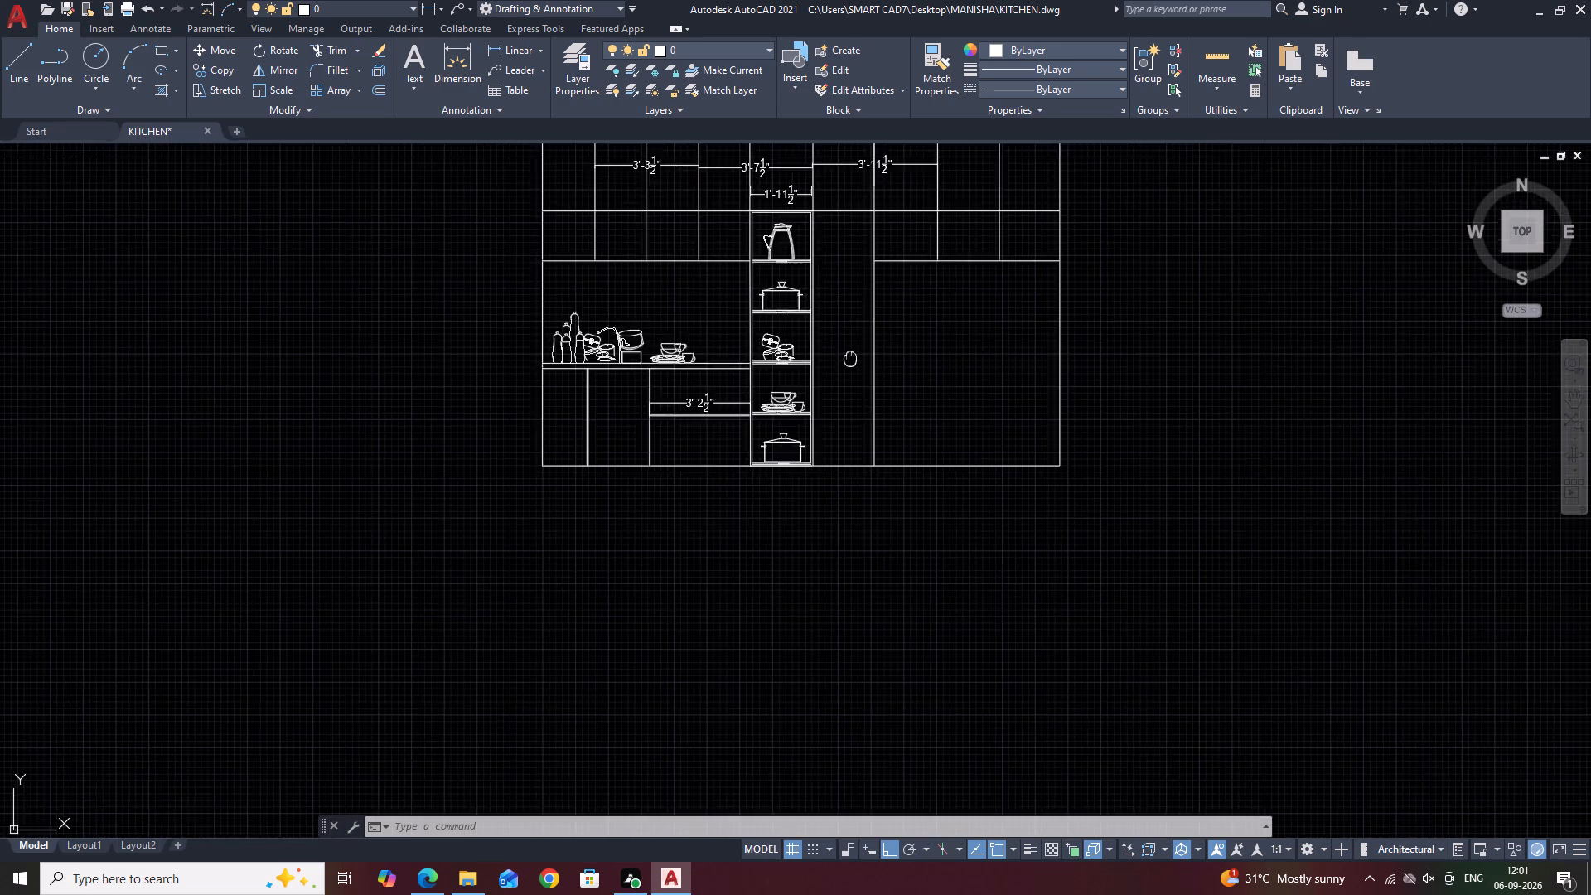
middle_drag(819, 390, 738, 435)
middle_drag(658, 444, 774, 508)
scroll(866, 329, up, 2)
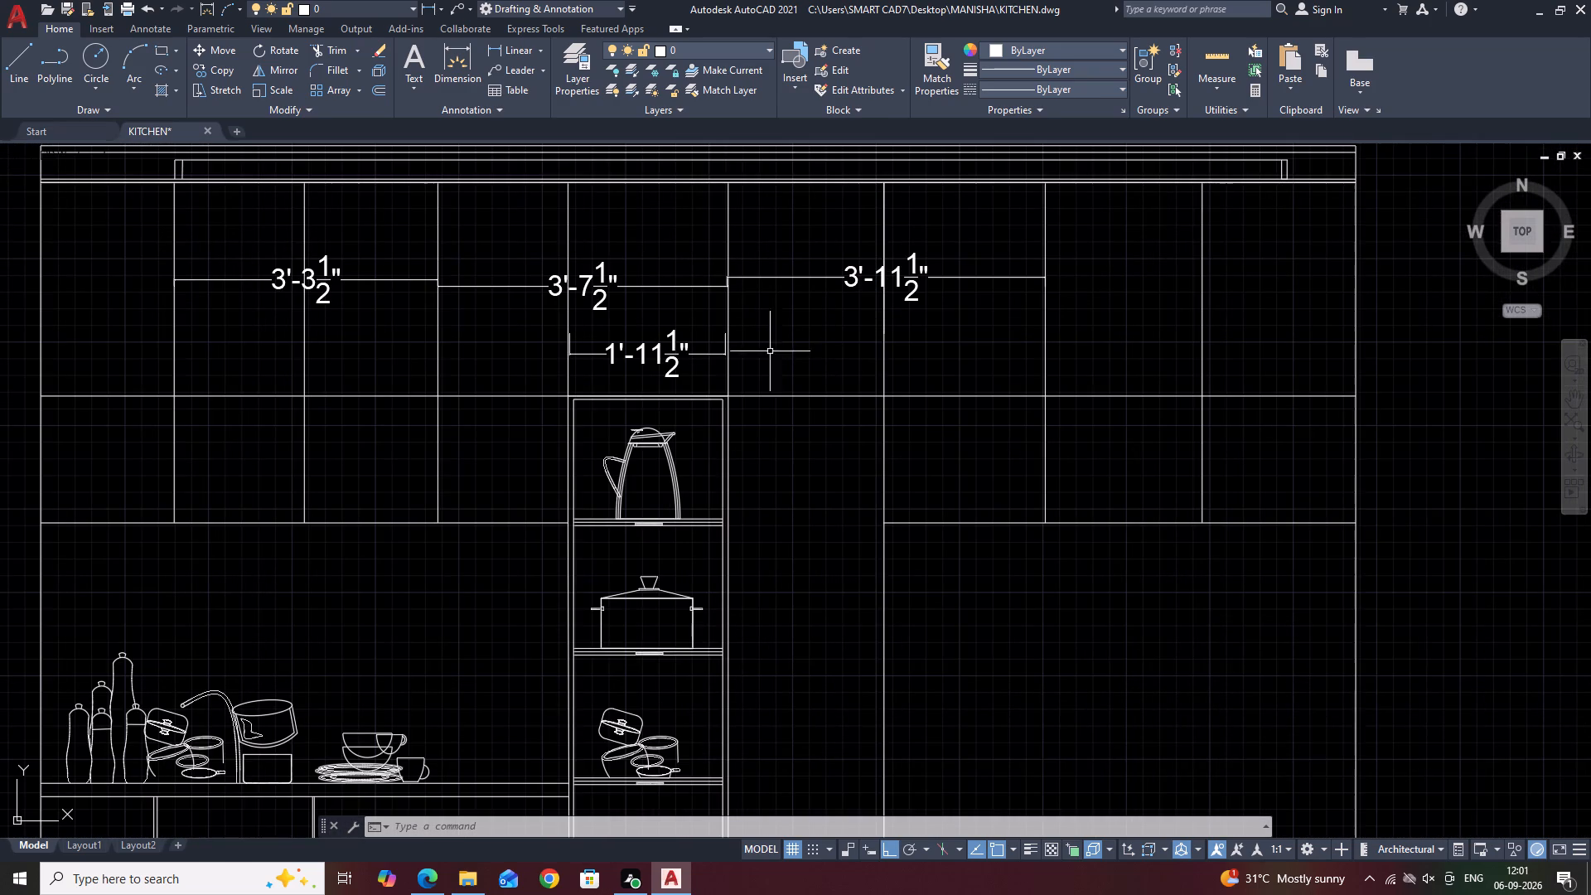
middle_drag(654, 418, 786, 352)
middle_drag(824, 467, 855, 367)
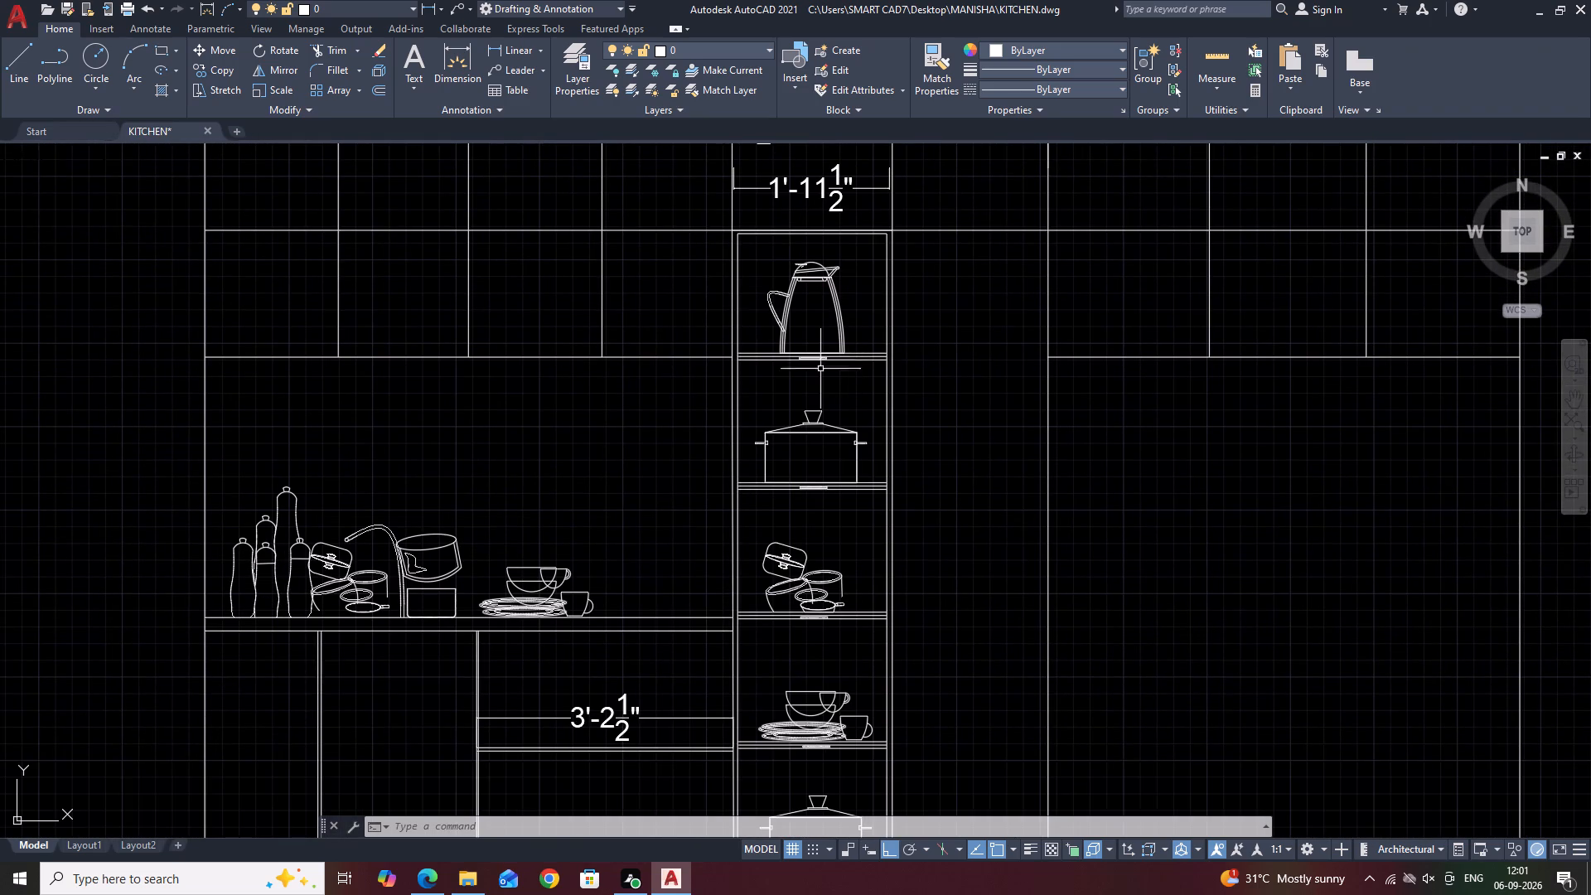
middle_drag(895, 461, 834, 396)
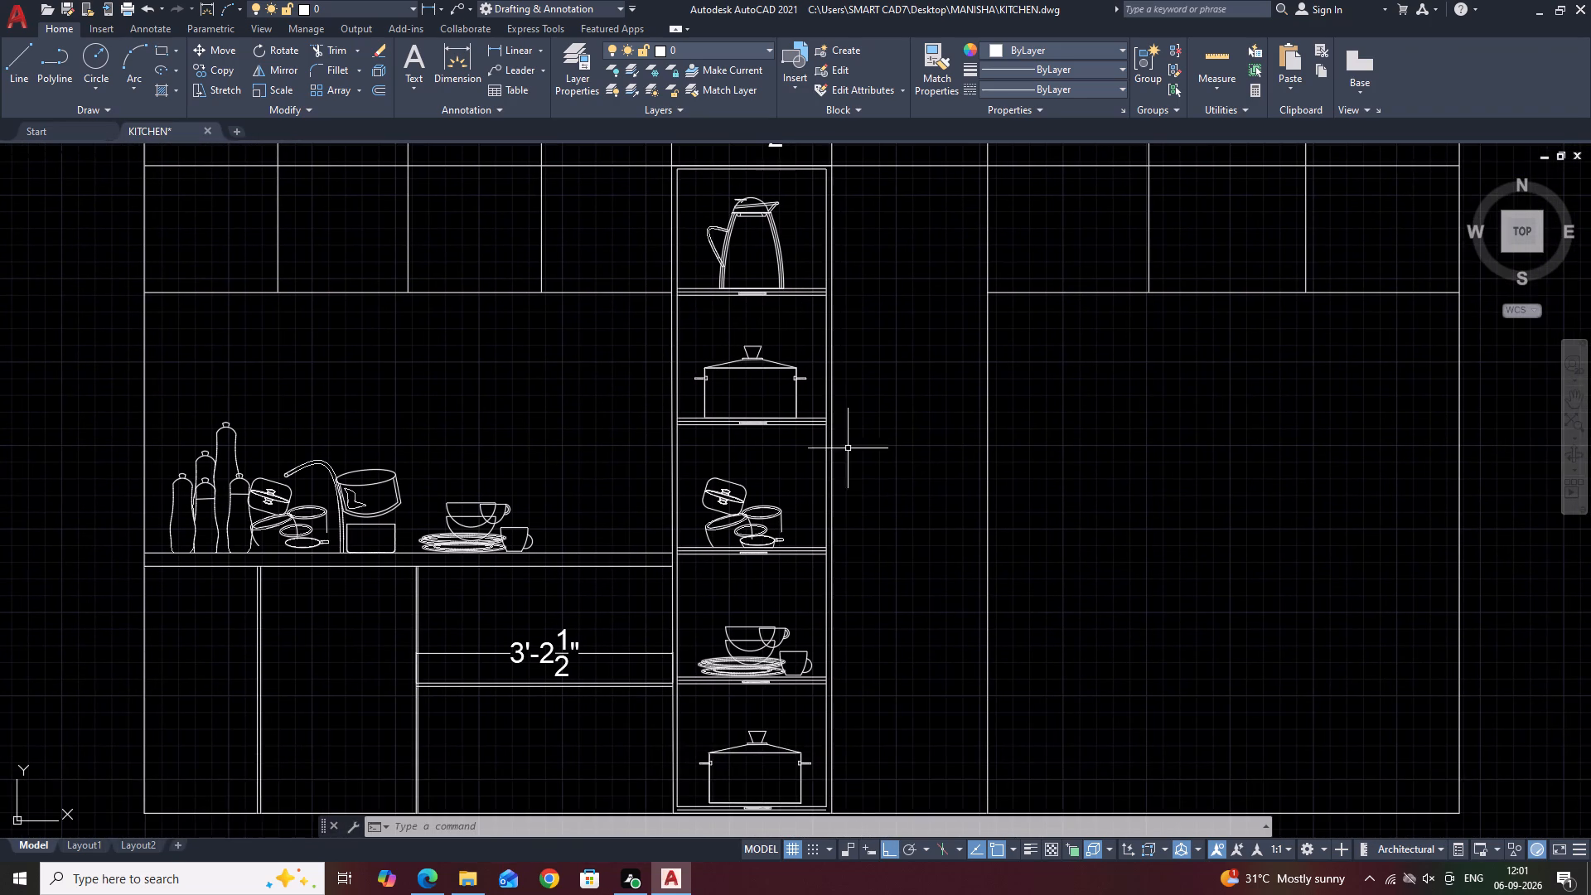
middle_drag(862, 459, 887, 385)
middle_drag(578, 462, 757, 426)
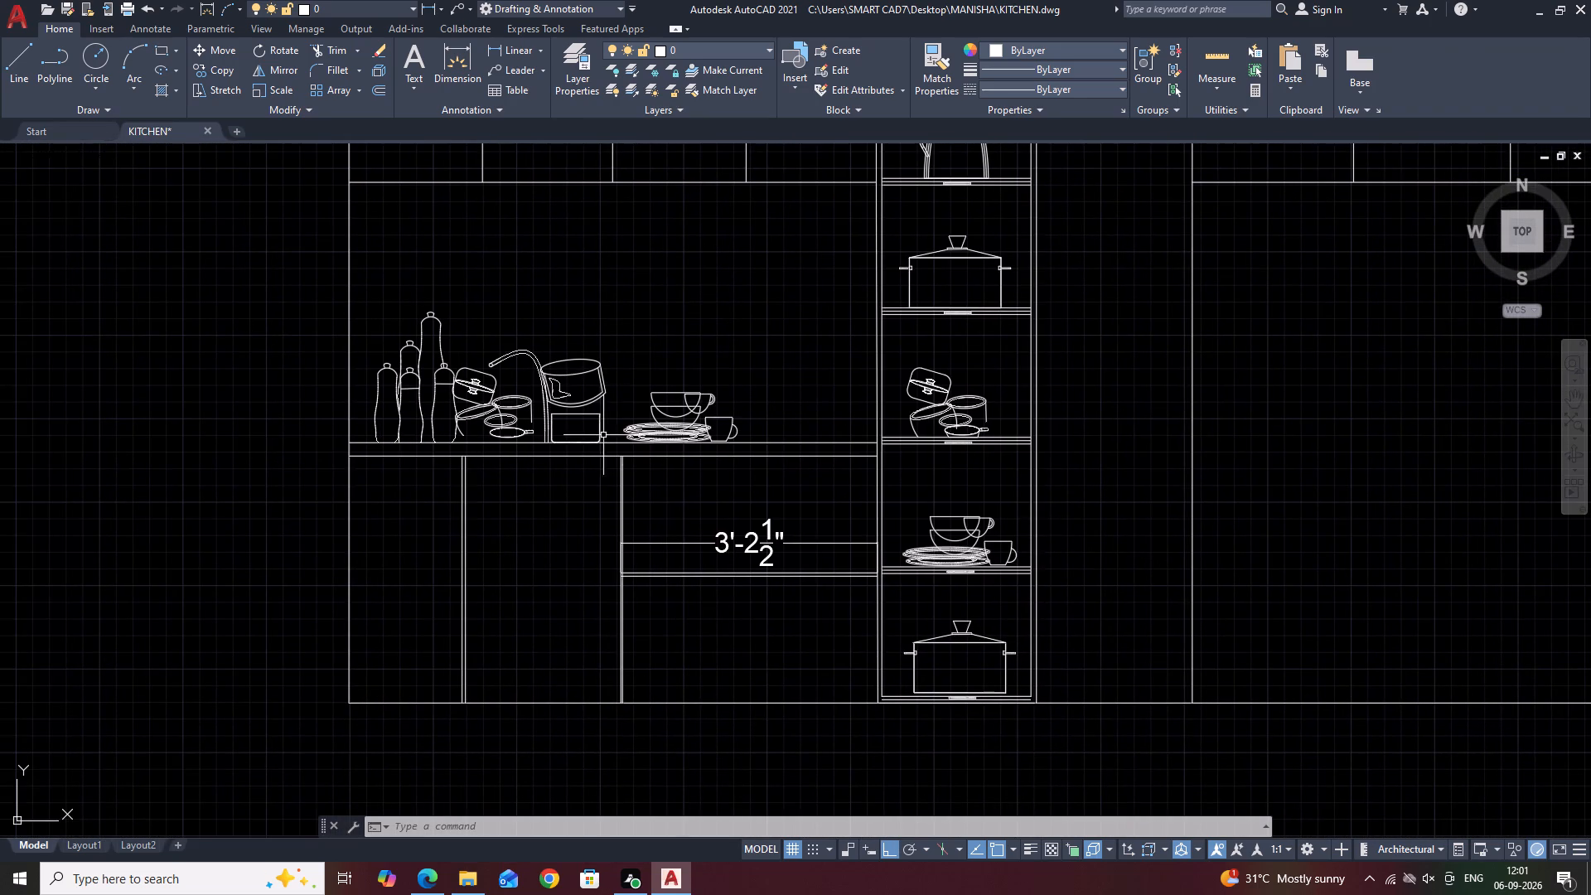
scroll(617, 432, up, 3)
scroll(652, 332, down, 3)
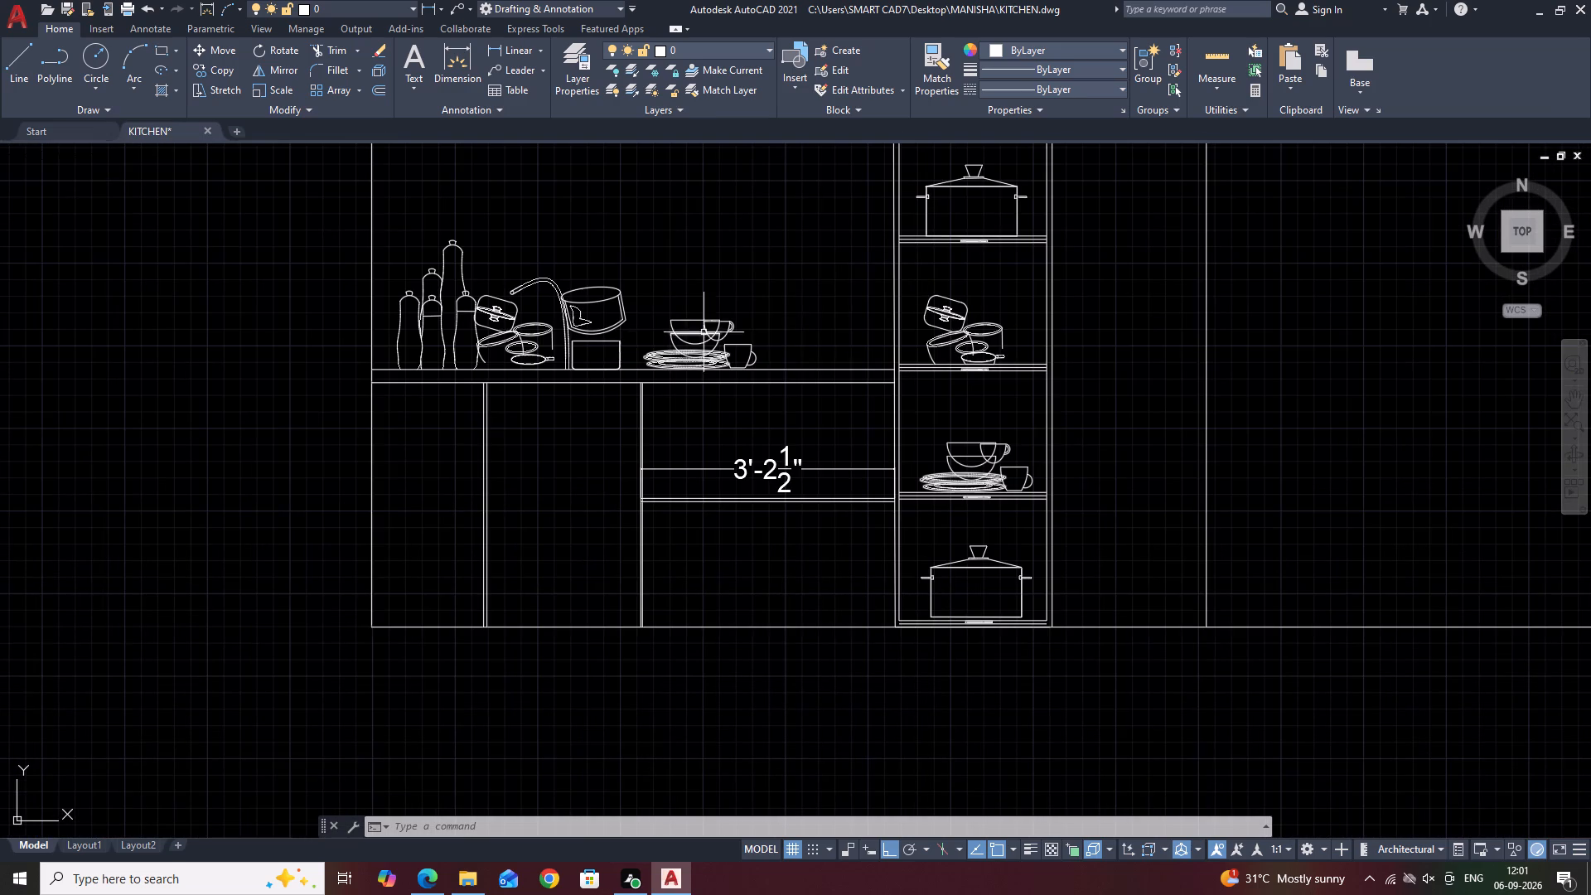
Move the drawer bay's 3'-2 1/2" dimension line up above the crockery on the countertop.
middle_drag(732, 393, 900, 422)
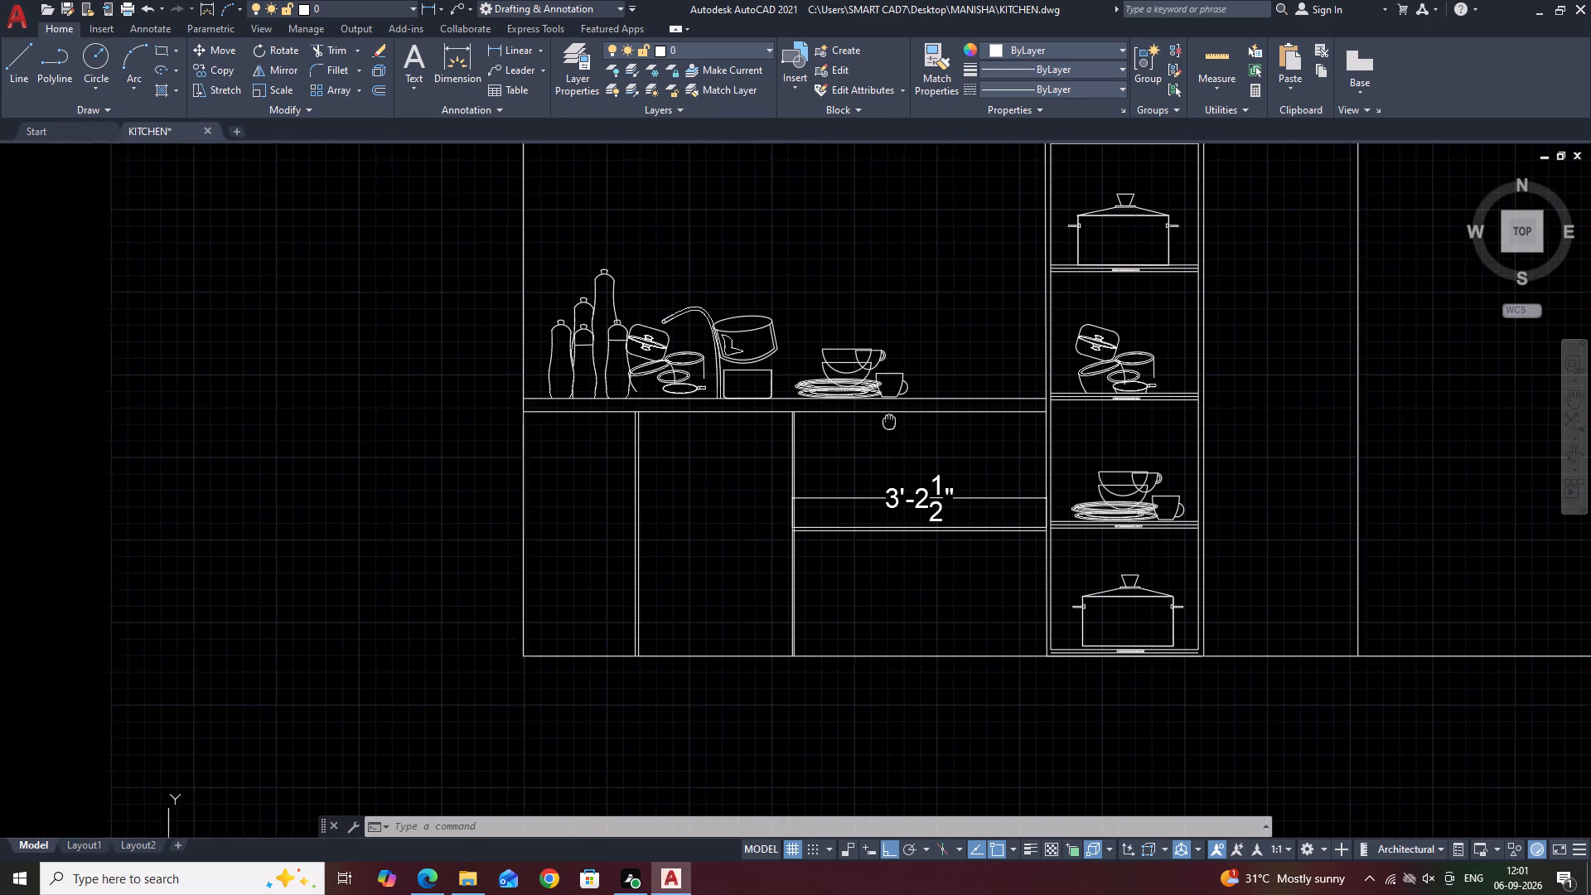
click(921, 501)
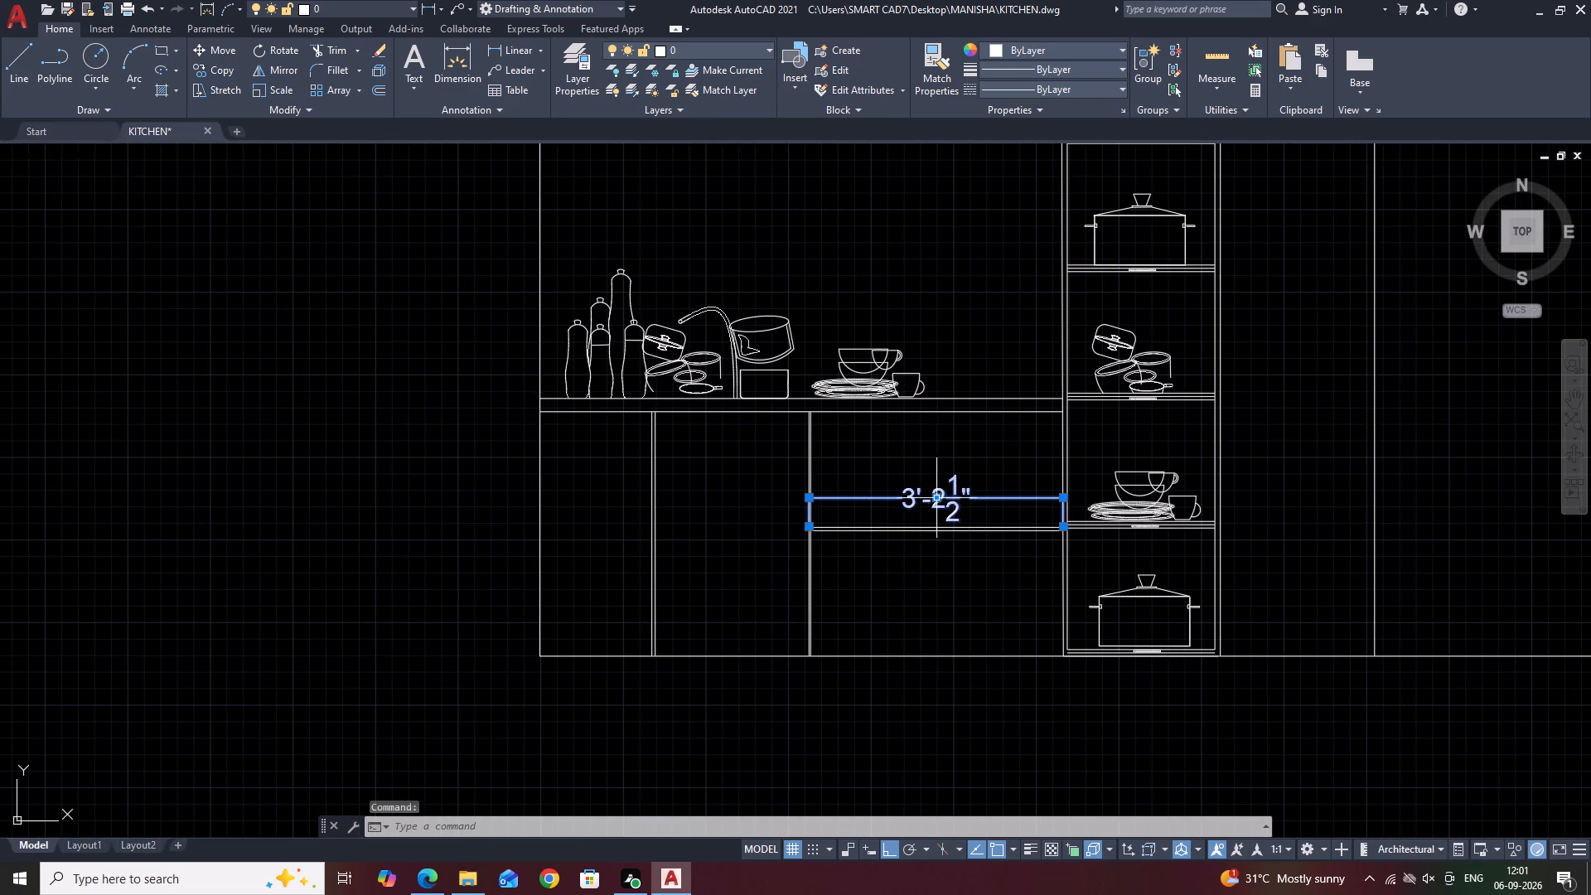
click(936, 498)
click(901, 291)
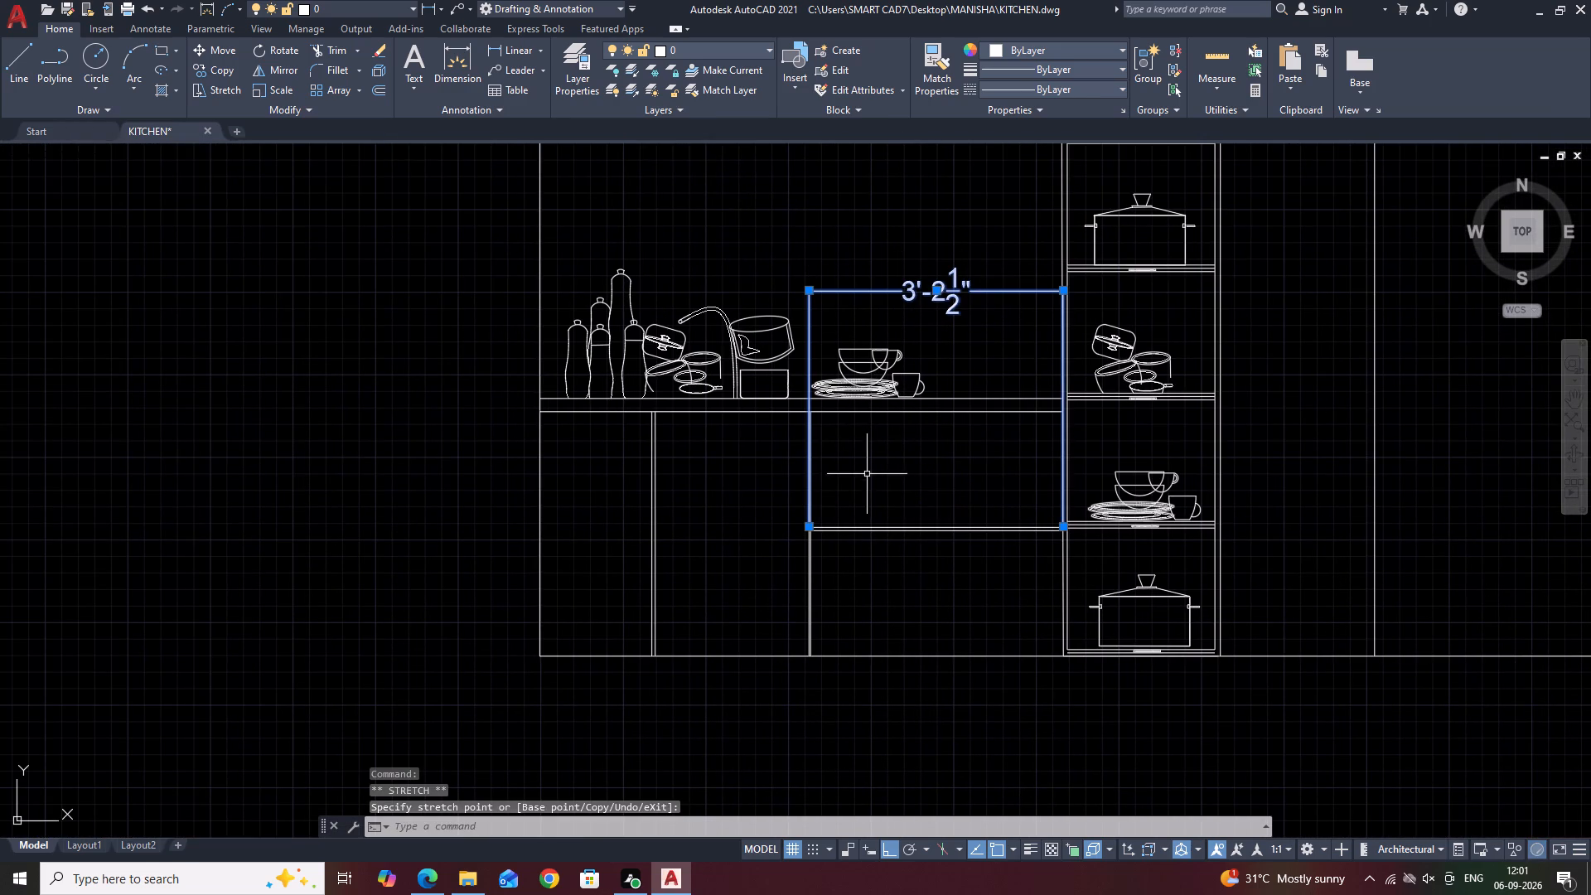
Raise both extension origins of the drawer bay dimension from the drawer divider to the countertop's lower line.
scroll(776, 544, up, 2)
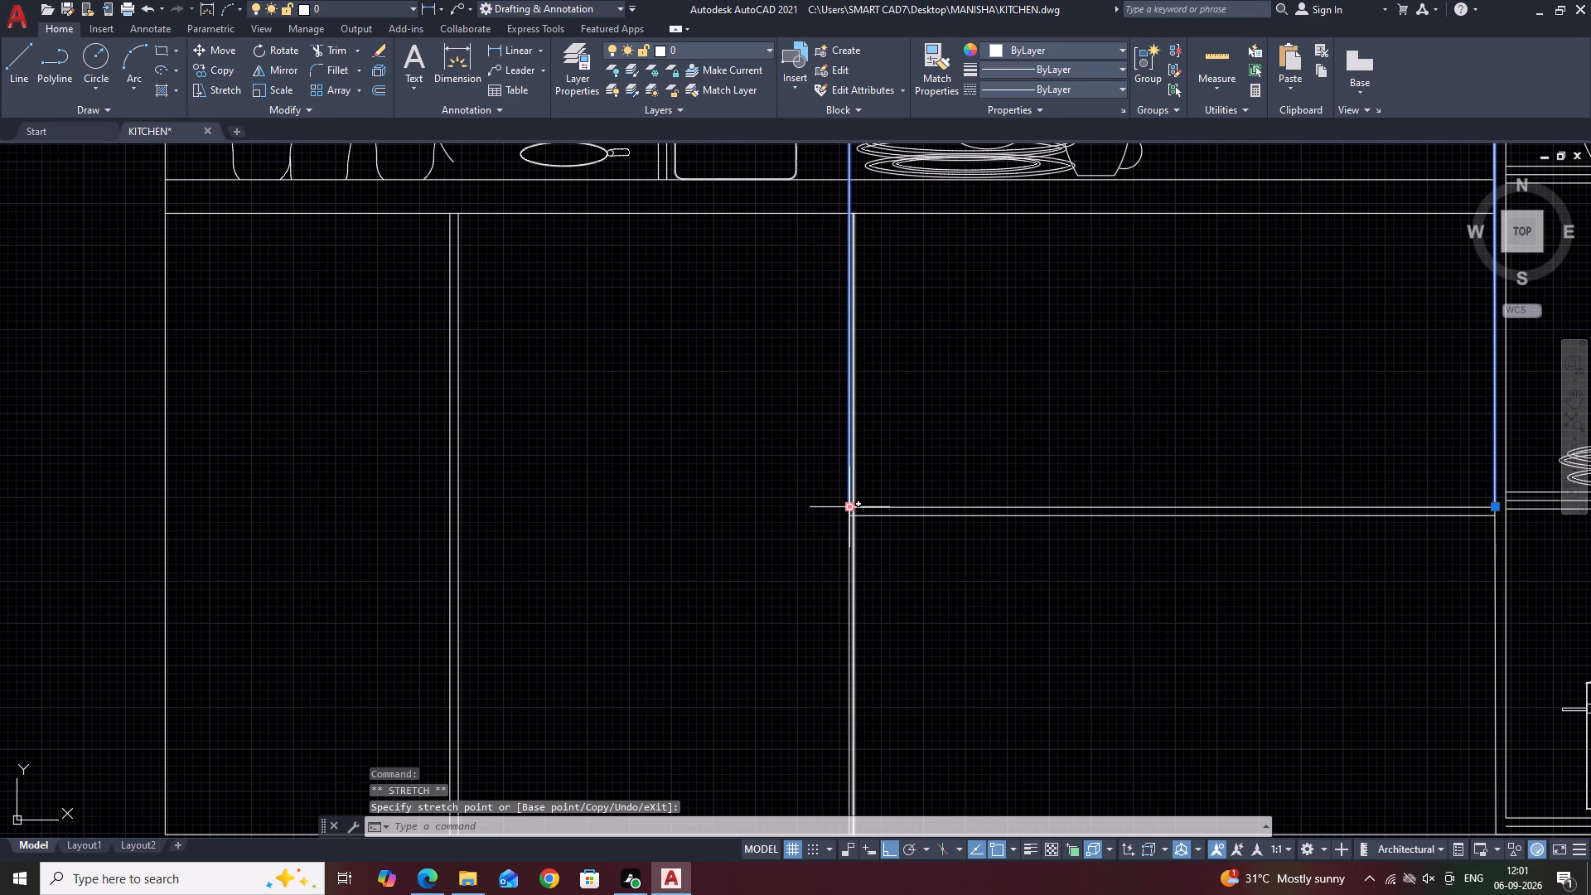
click(852, 510)
click(851, 209)
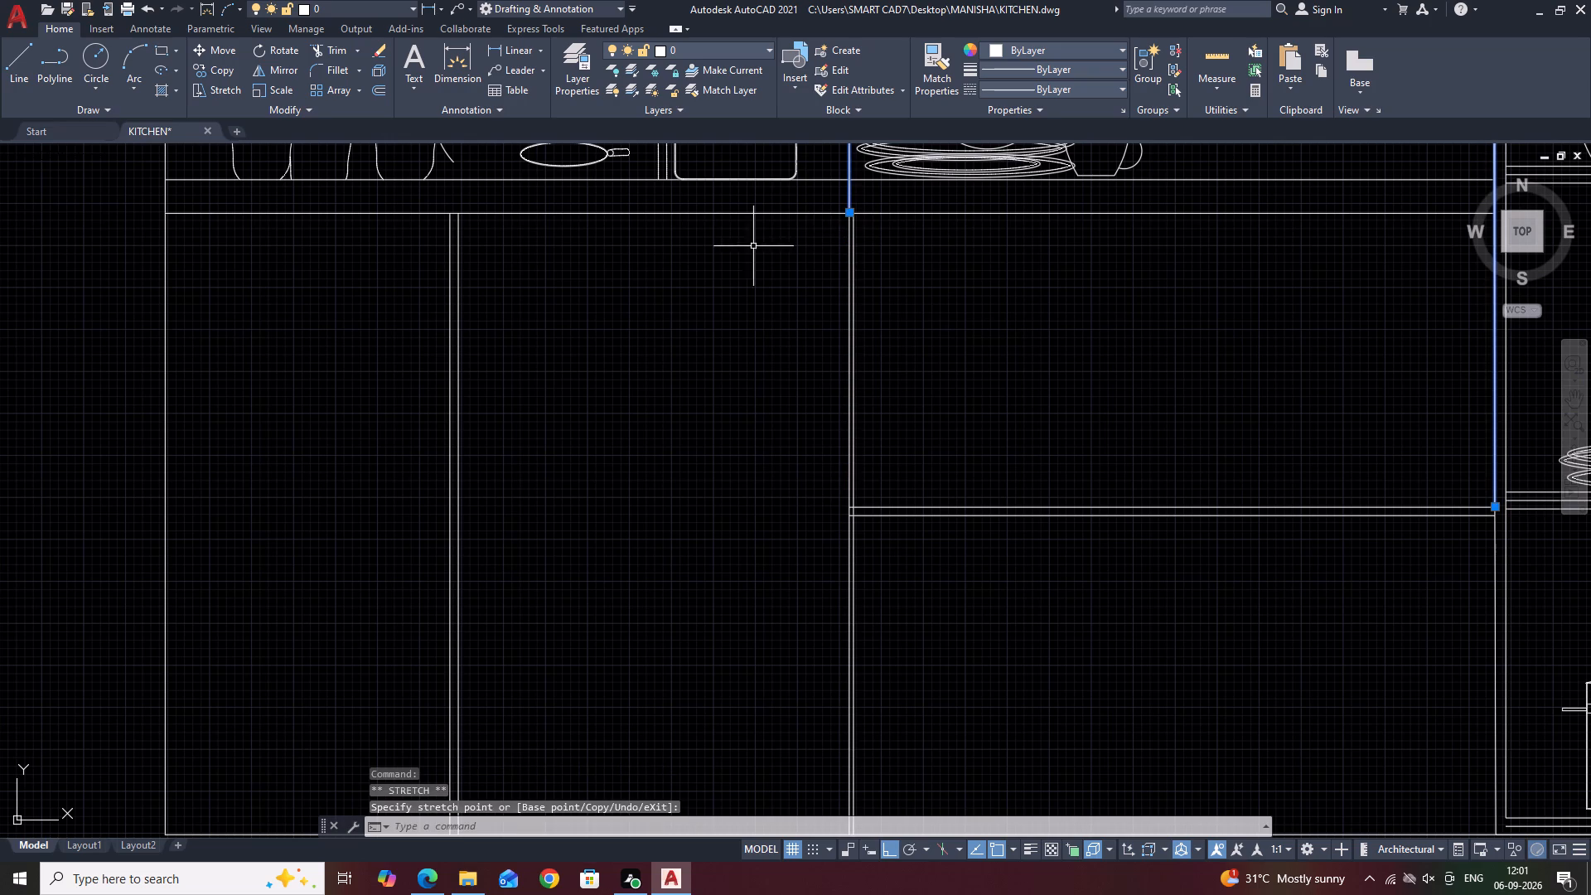
scroll(534, 328, down, 3)
scroll(767, 383, up, 2)
middle_drag(767, 340, 796, 443)
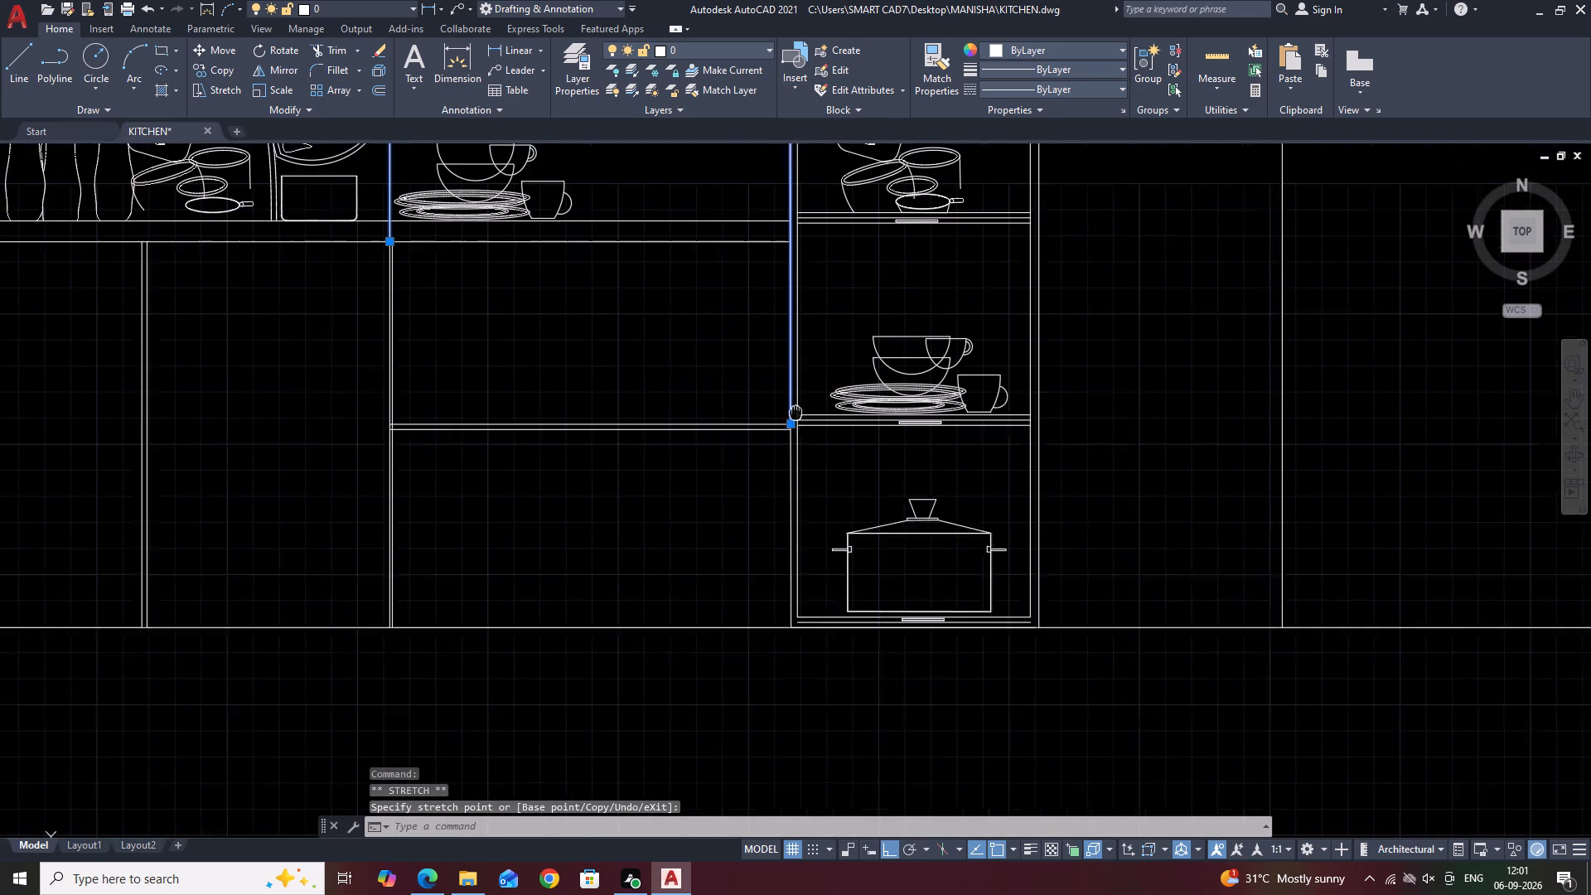
middle_drag(796, 443, 789, 507)
scroll(789, 520, up, 2)
click(771, 538)
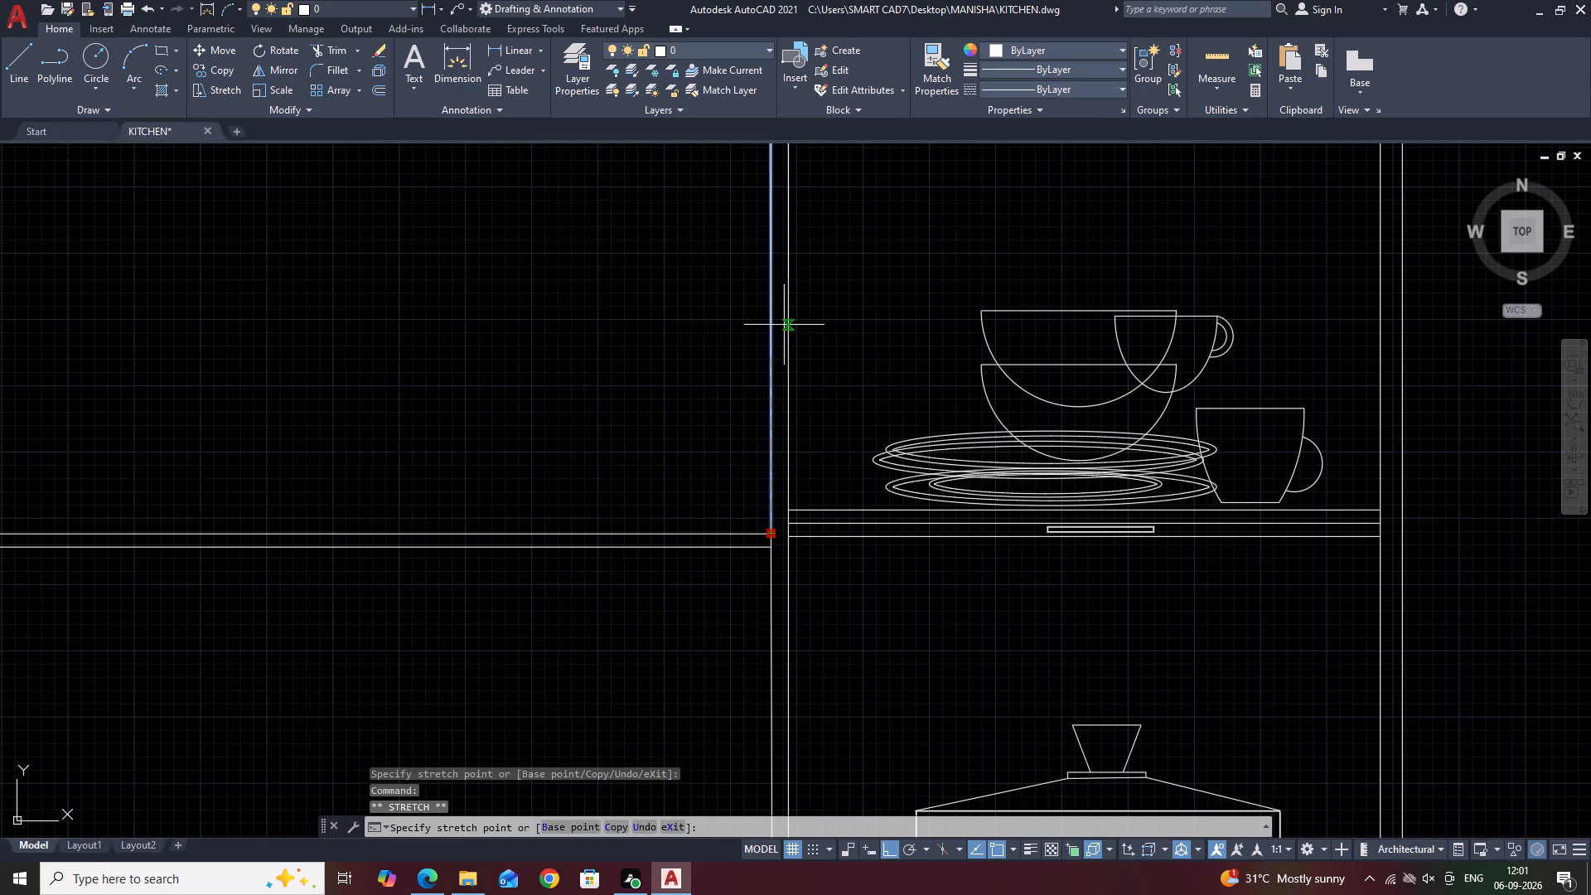
middle_drag(775, 216, 838, 511)
scroll(838, 511, down, 1)
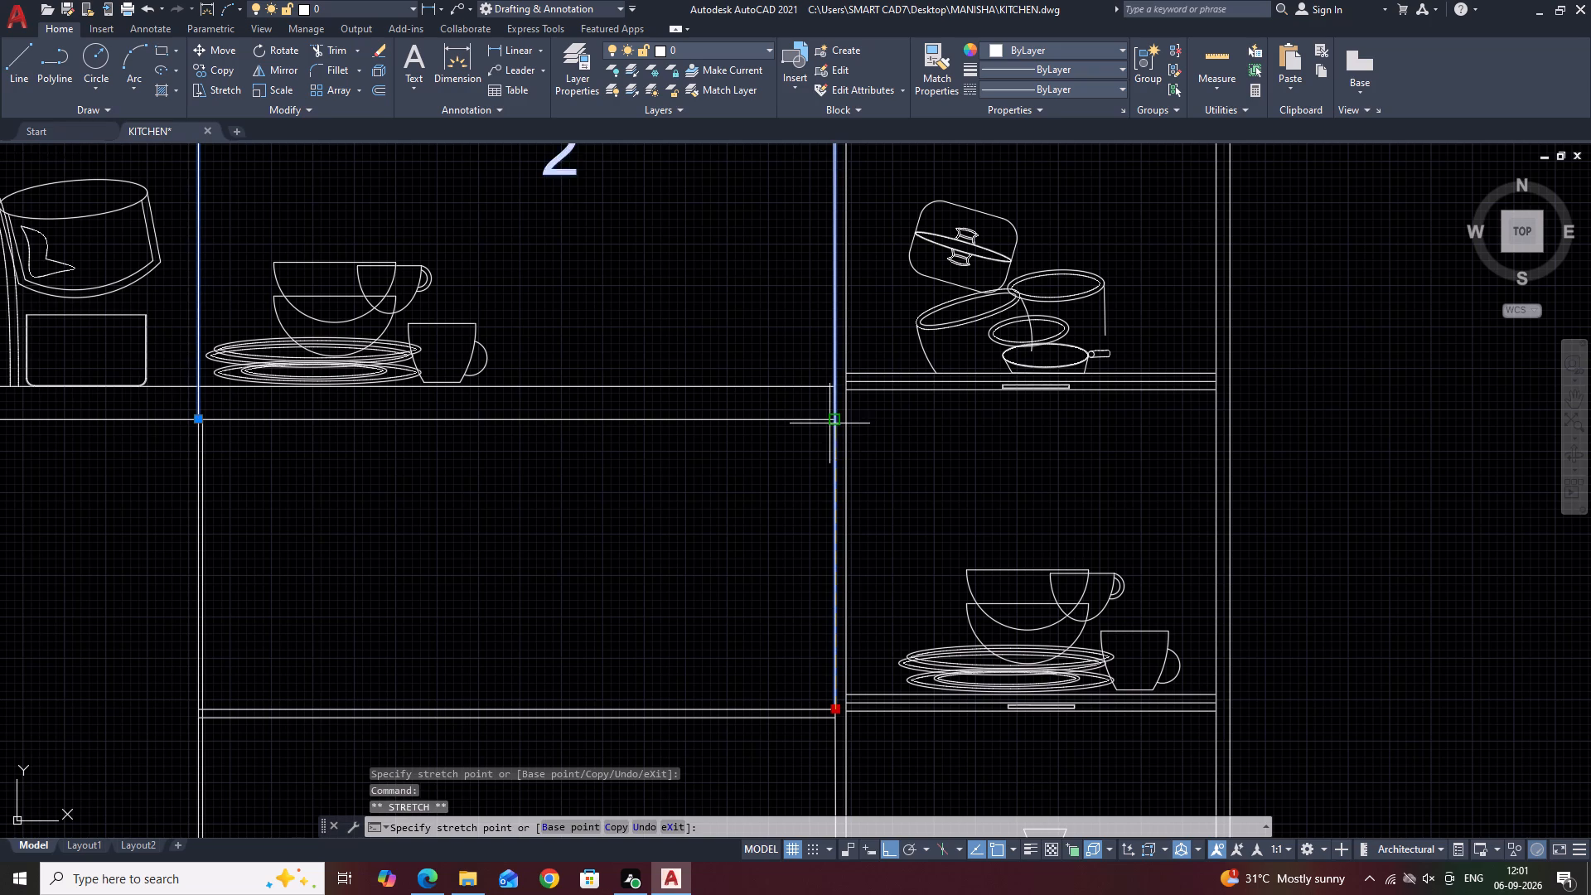
click(829, 423)
scroll(864, 452, down, 3)
middle_drag(908, 384, 942, 439)
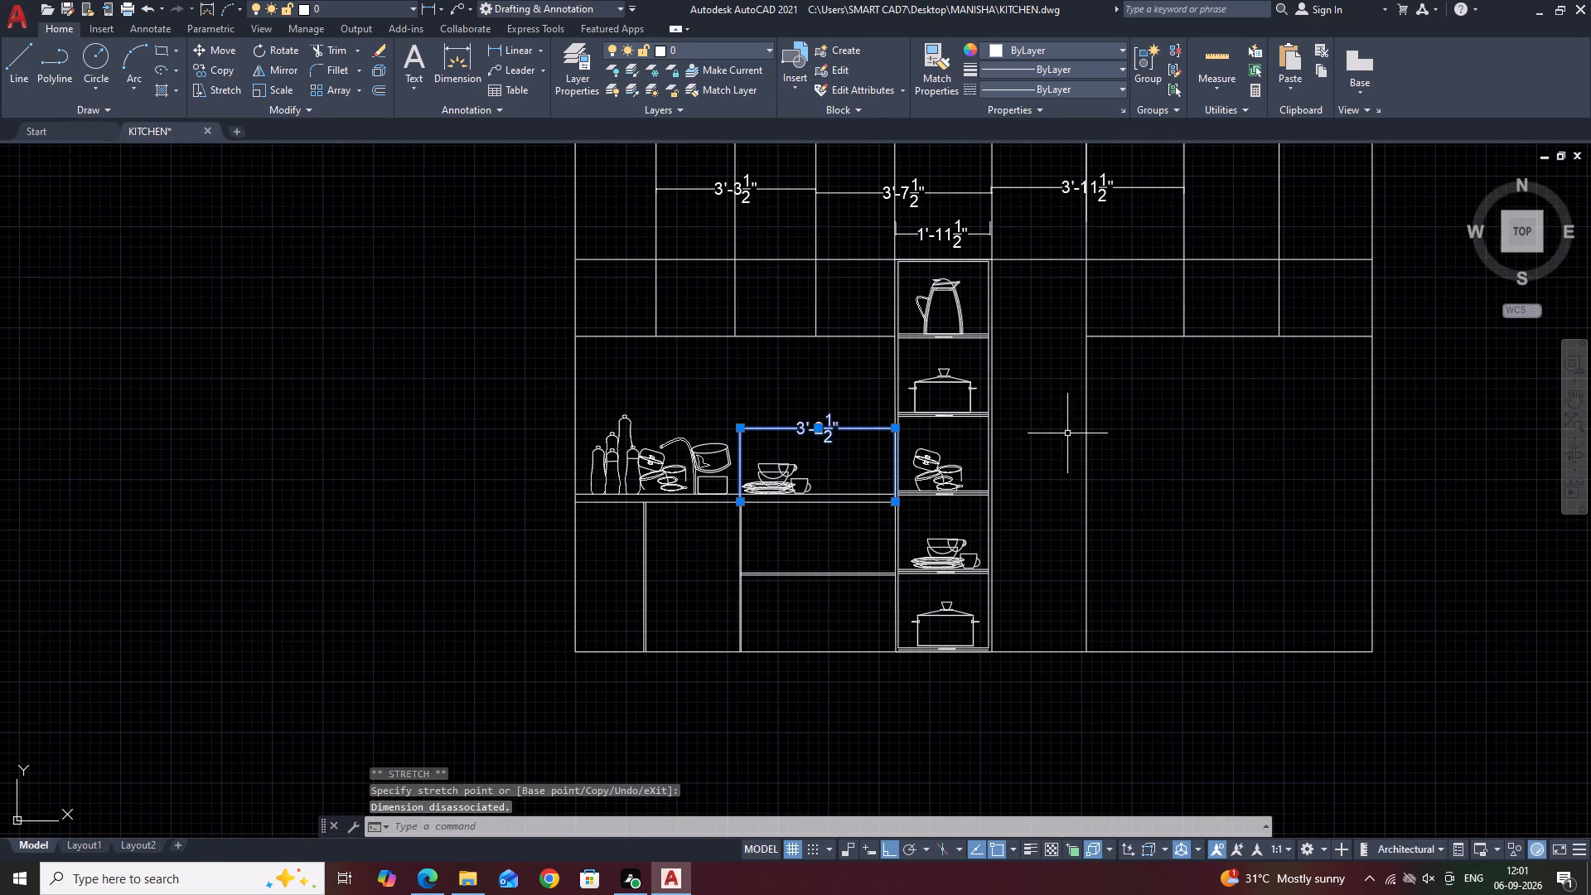
Lower the drawer bay's 3'-2 1/2" dimension line slightly toward the crockery, keeping it above the cups.
scroll(813, 443, up, 2)
click(822, 404)
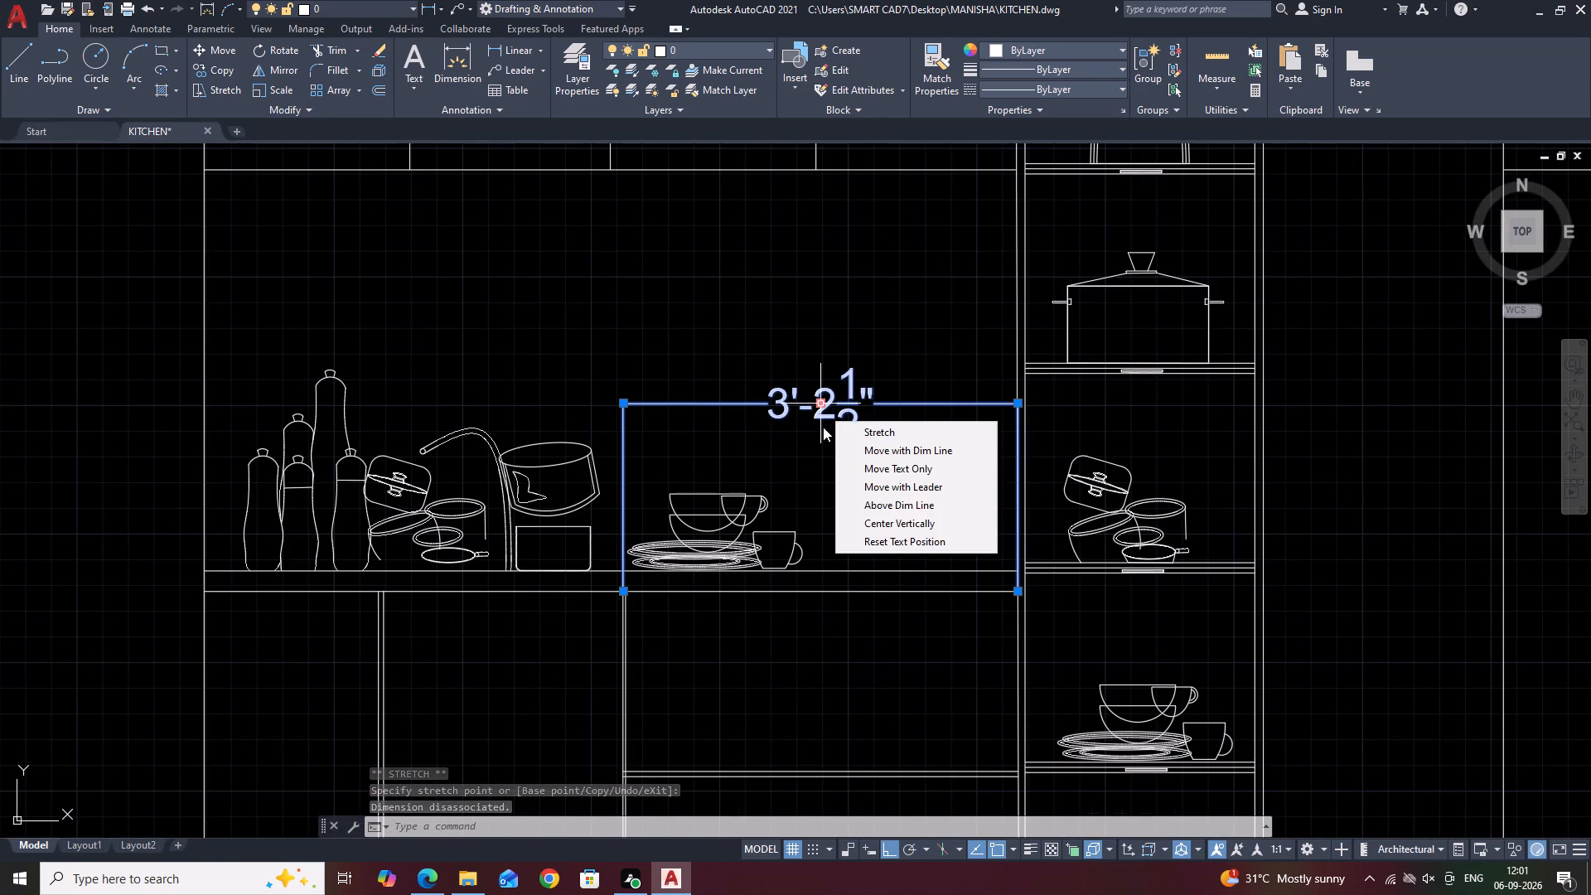
click(820, 424)
right_click(766, 346)
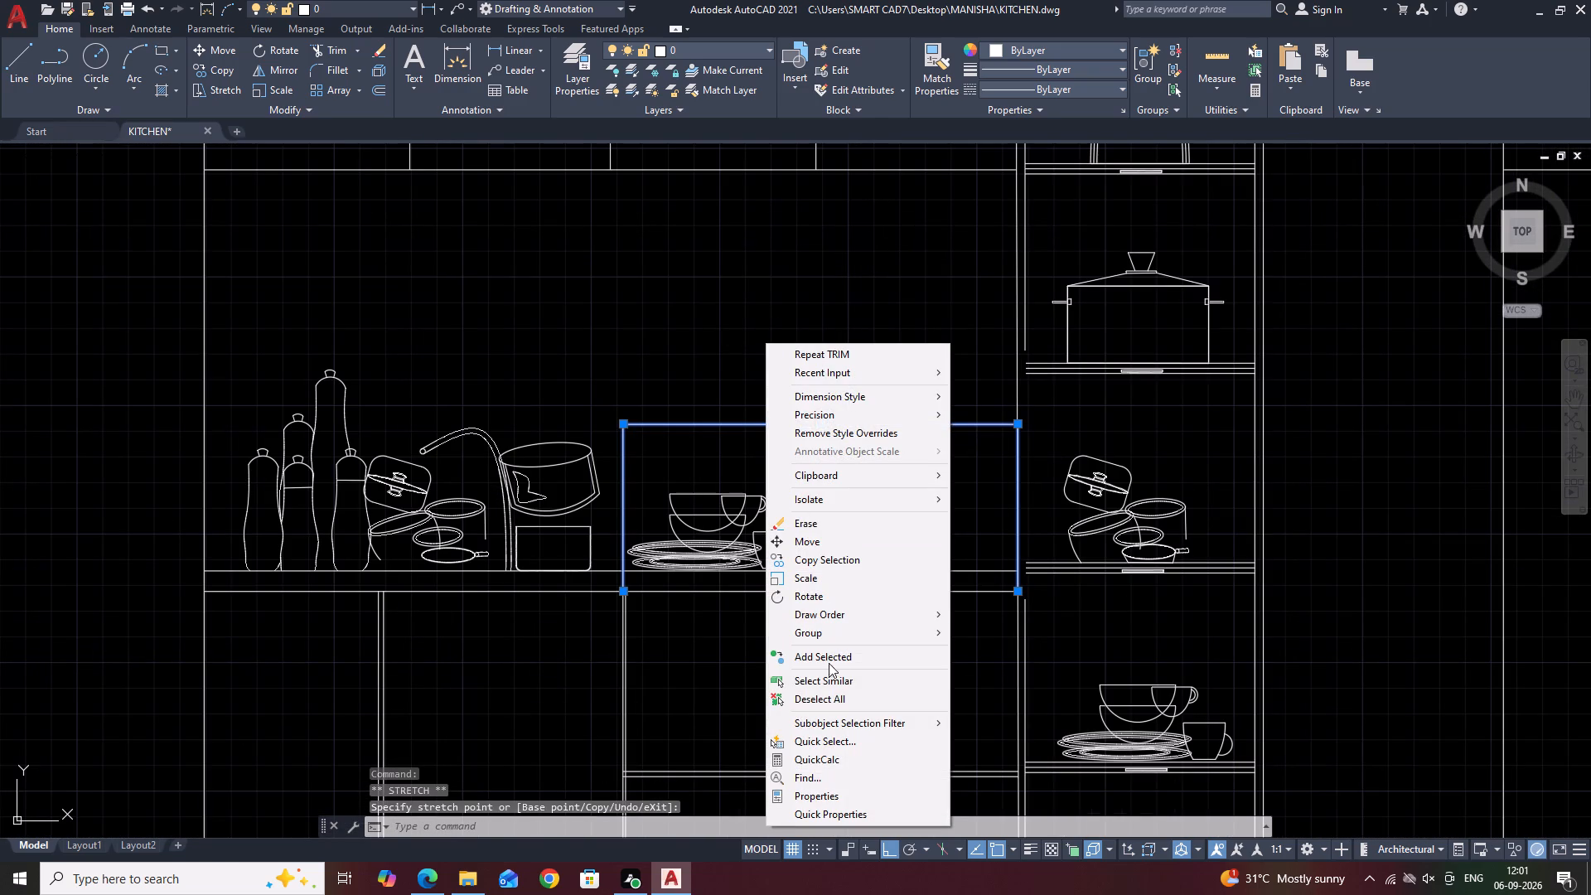
click(843, 697)
Review the elevation's countertop, tall shelf unit, open bays and upper cabinet dimensions.
middle_drag(843, 328, 883, 396)
middle_drag(1022, 545, 1025, 406)
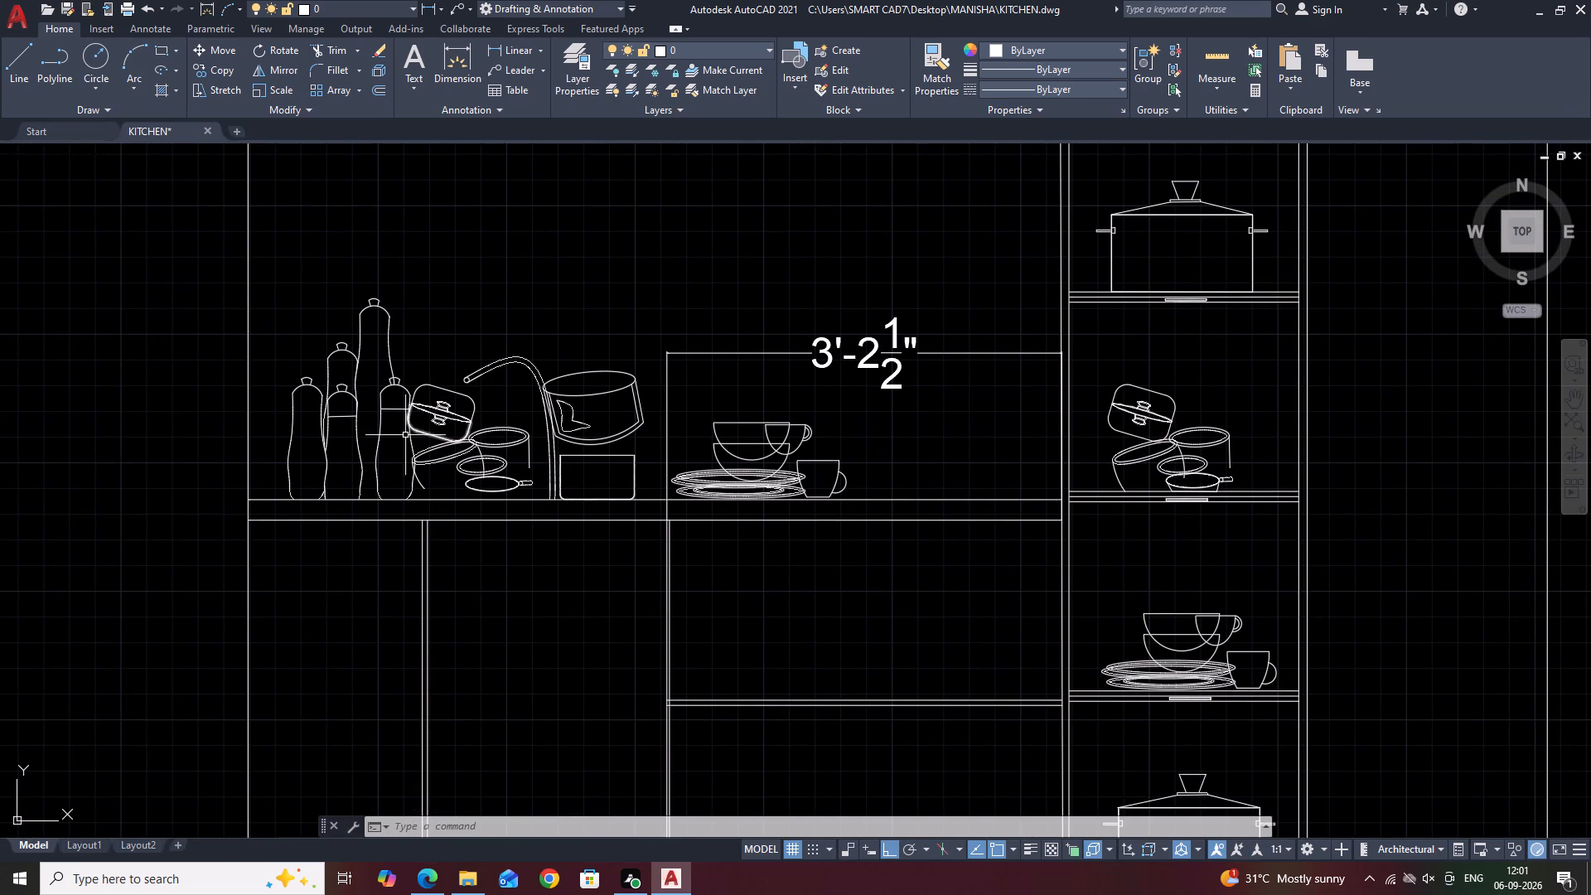
scroll(608, 481, down, 1)
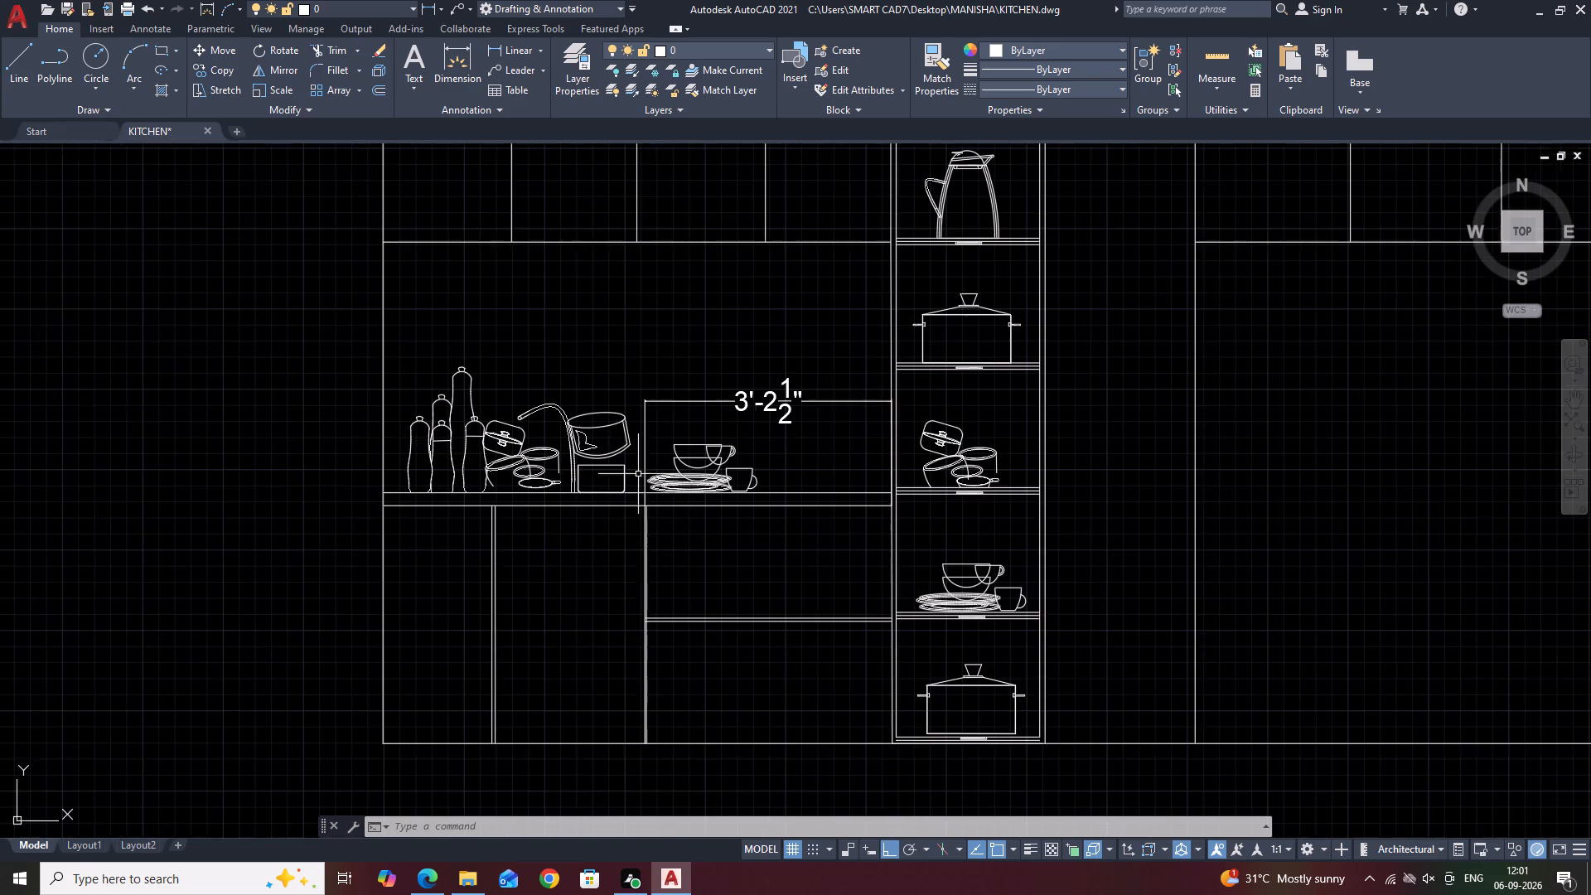
middle_drag(860, 404, 747, 418)
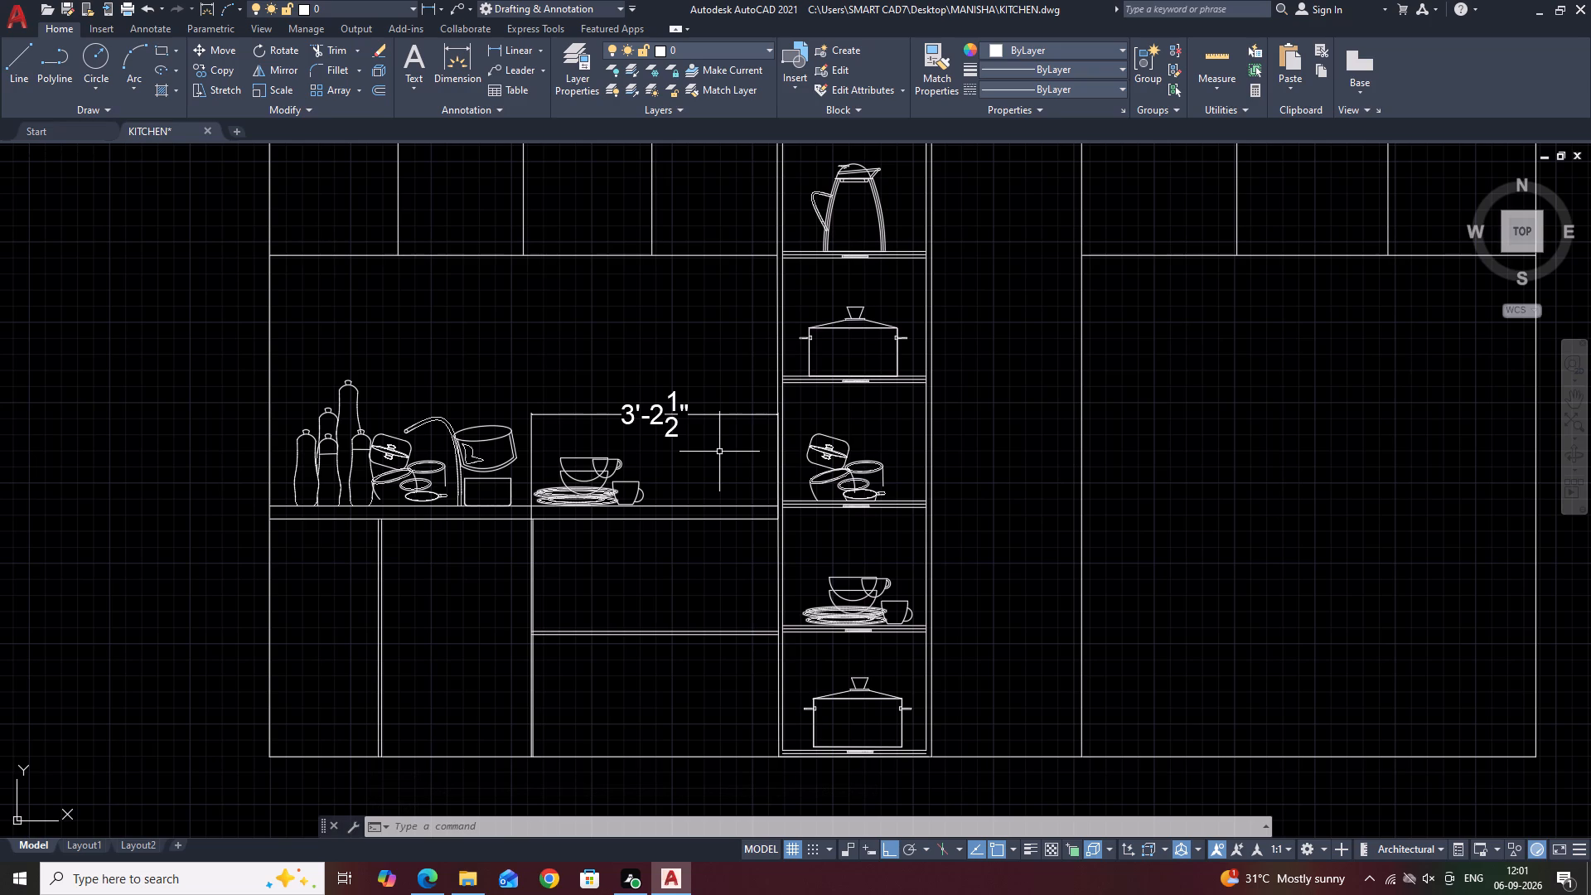
middle_drag(902, 488, 732, 467)
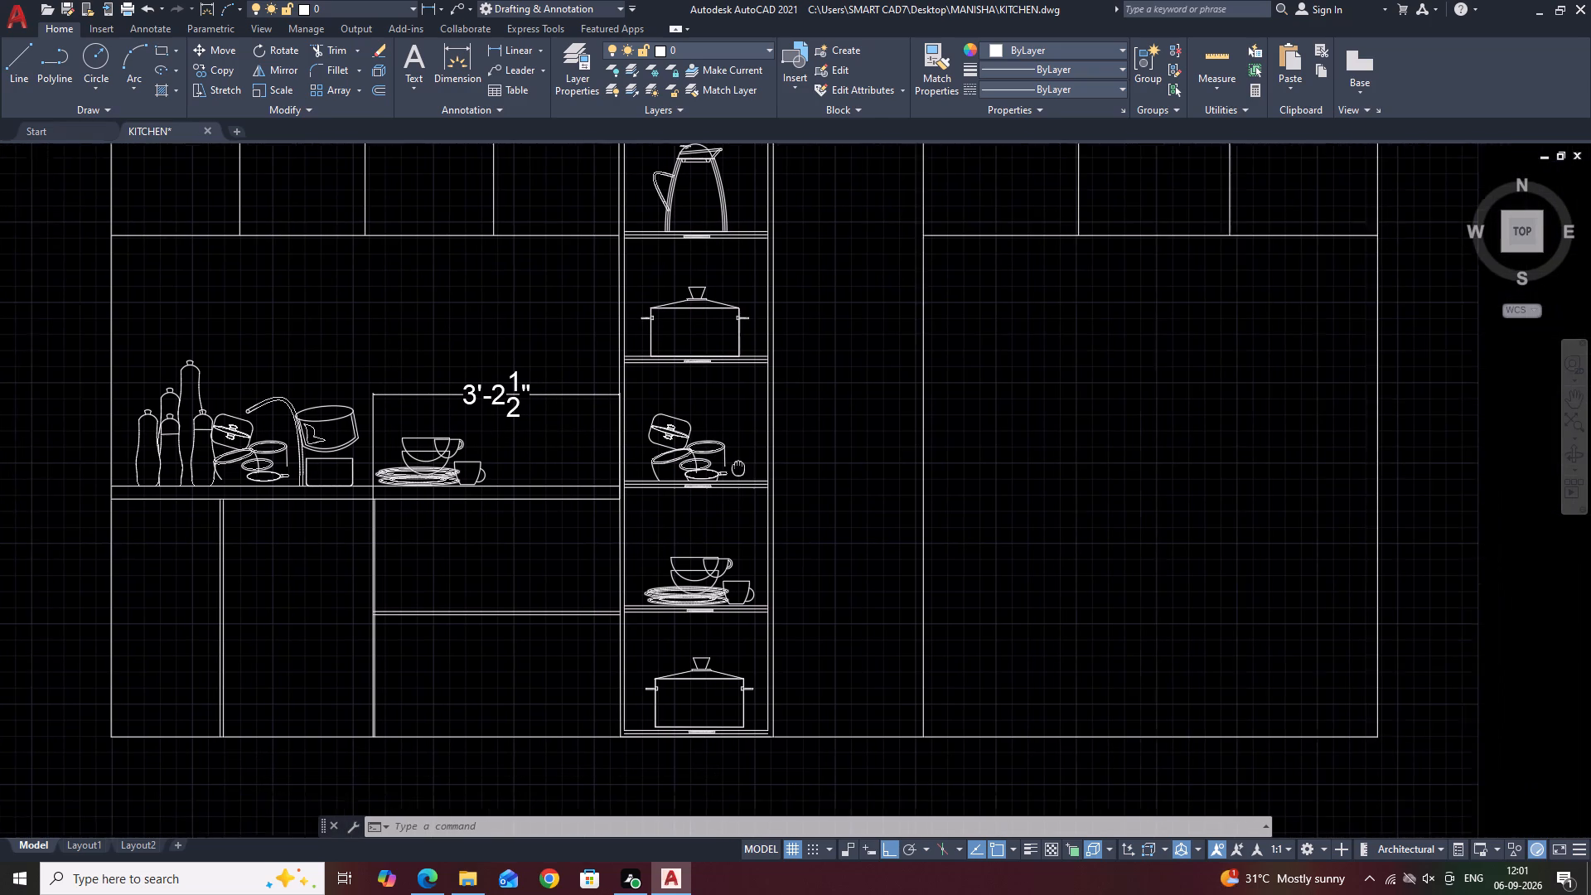
middle_drag(732, 467, 713, 467)
middle_drag(920, 314, 912, 342)
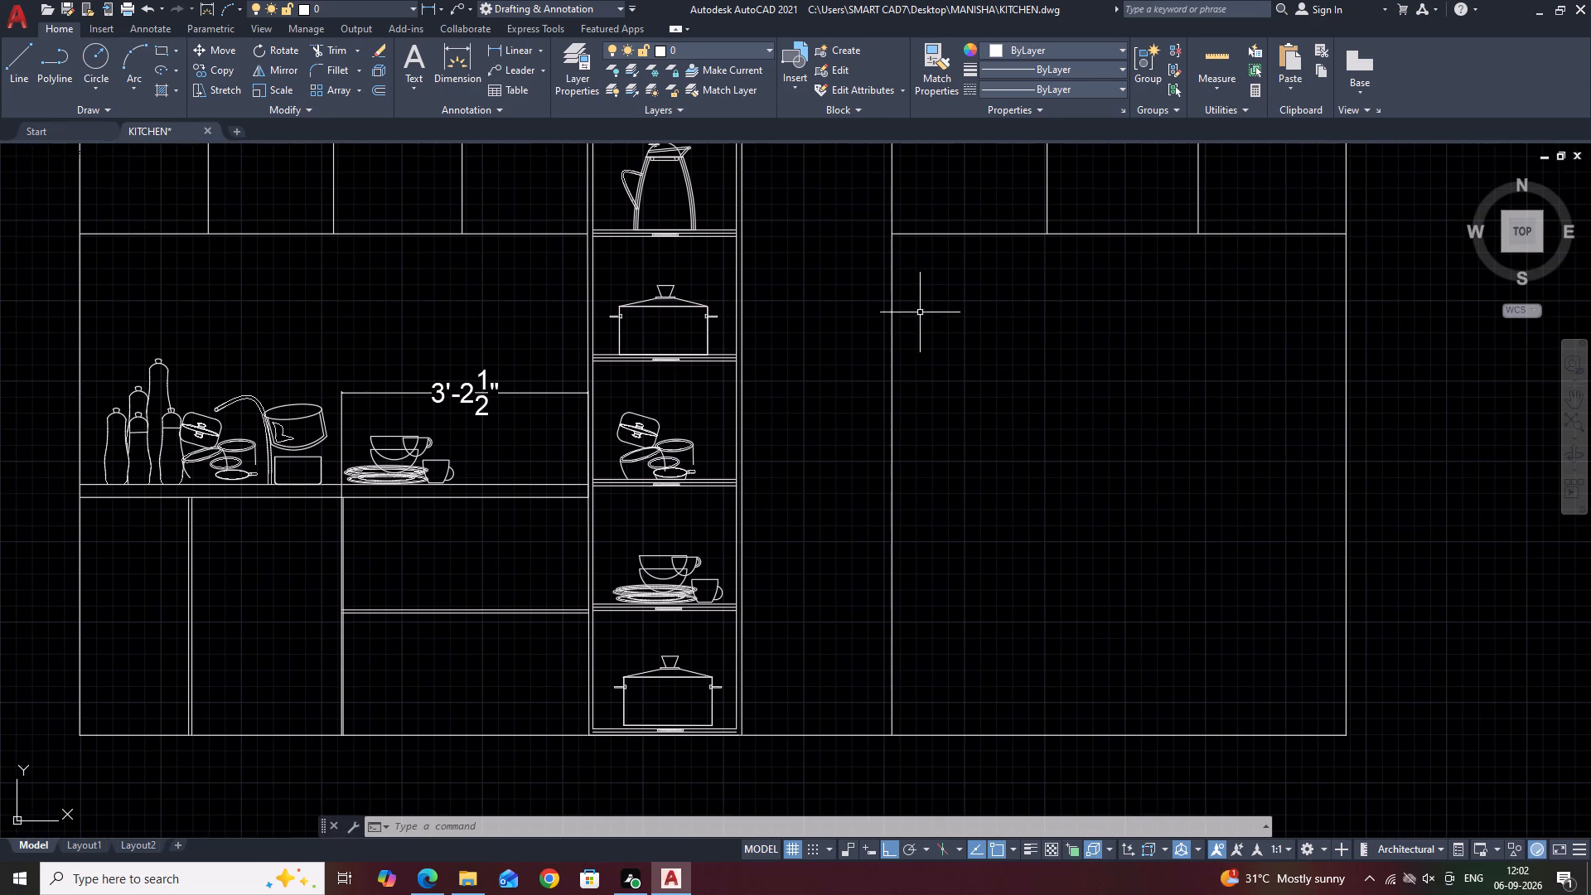
middle_drag(912, 342, 889, 472)
middle_drag(1062, 438, 913, 433)
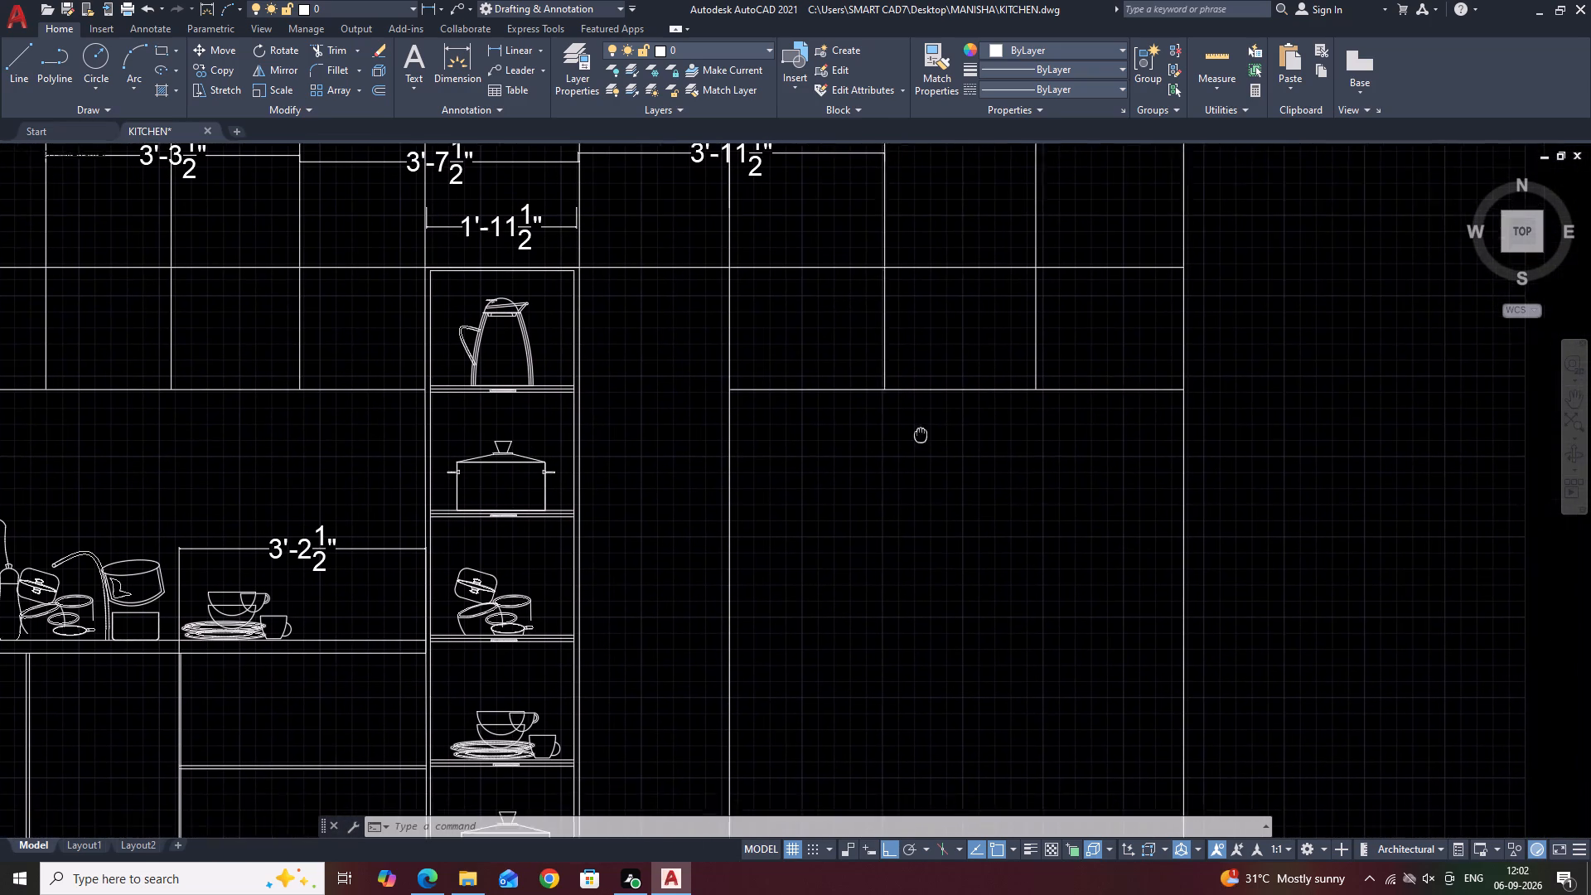
middle_drag(913, 433, 900, 429)
scroll(950, 405, down, 1)
middle_drag(950, 405, 970, 438)
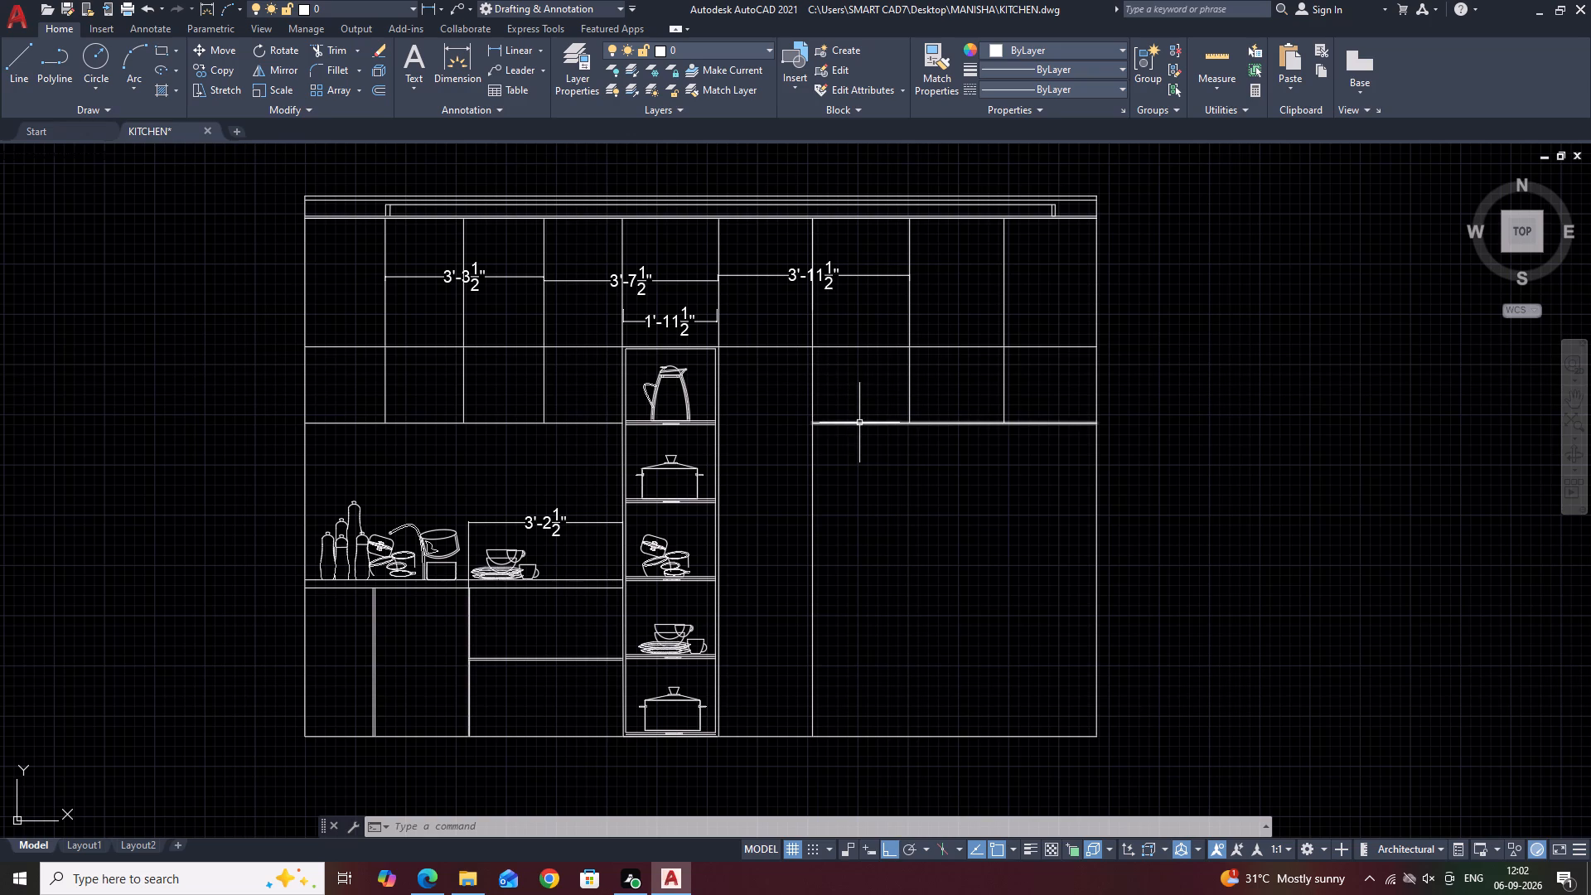
middle_drag(810, 280, 829, 326)
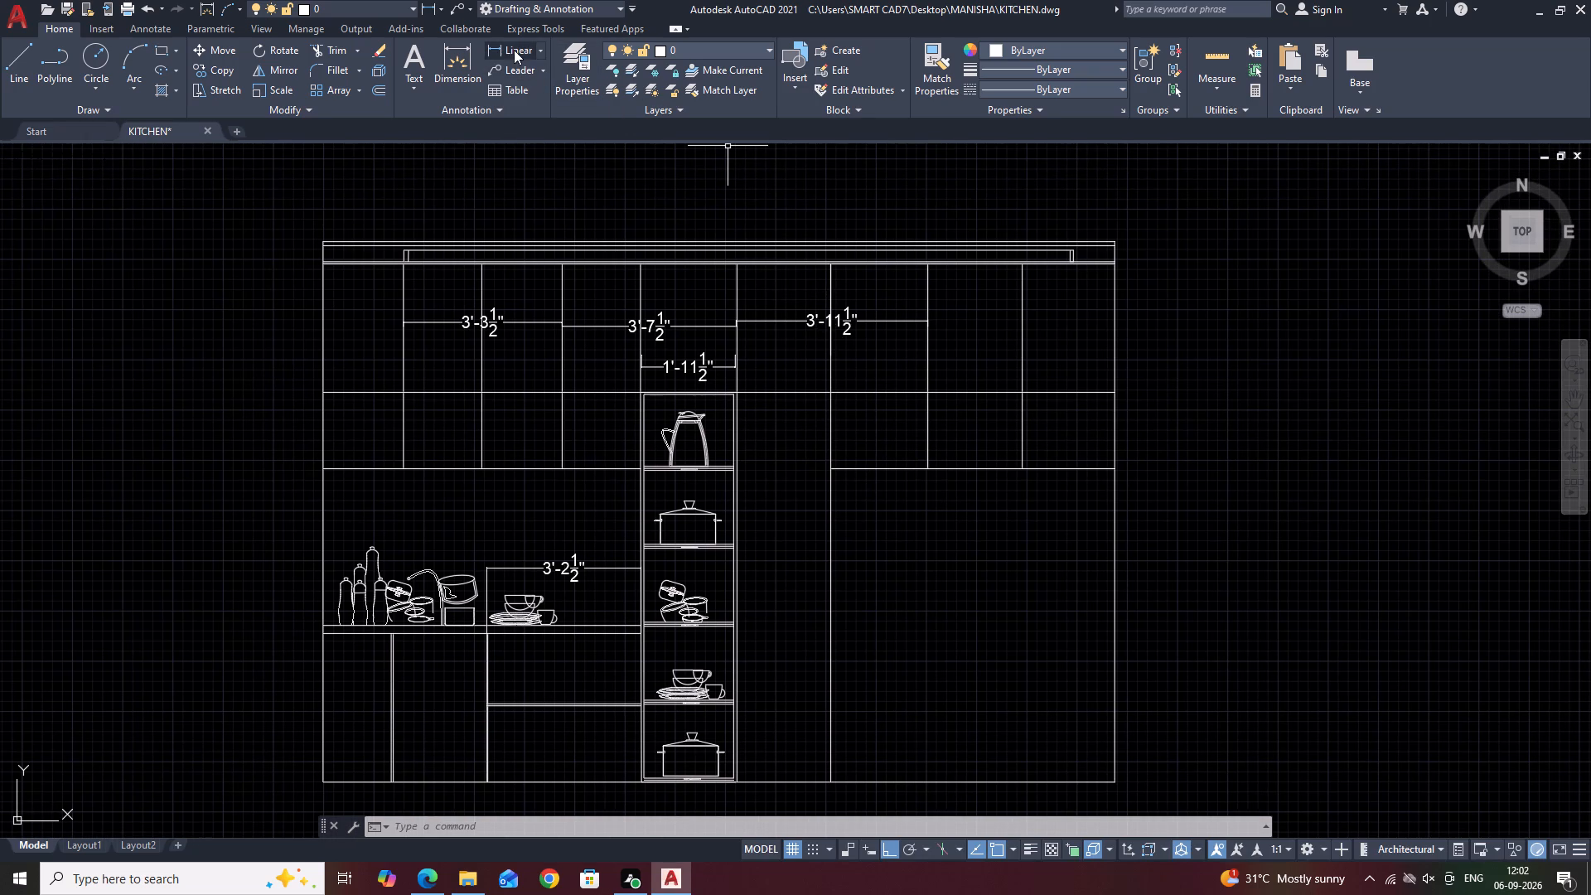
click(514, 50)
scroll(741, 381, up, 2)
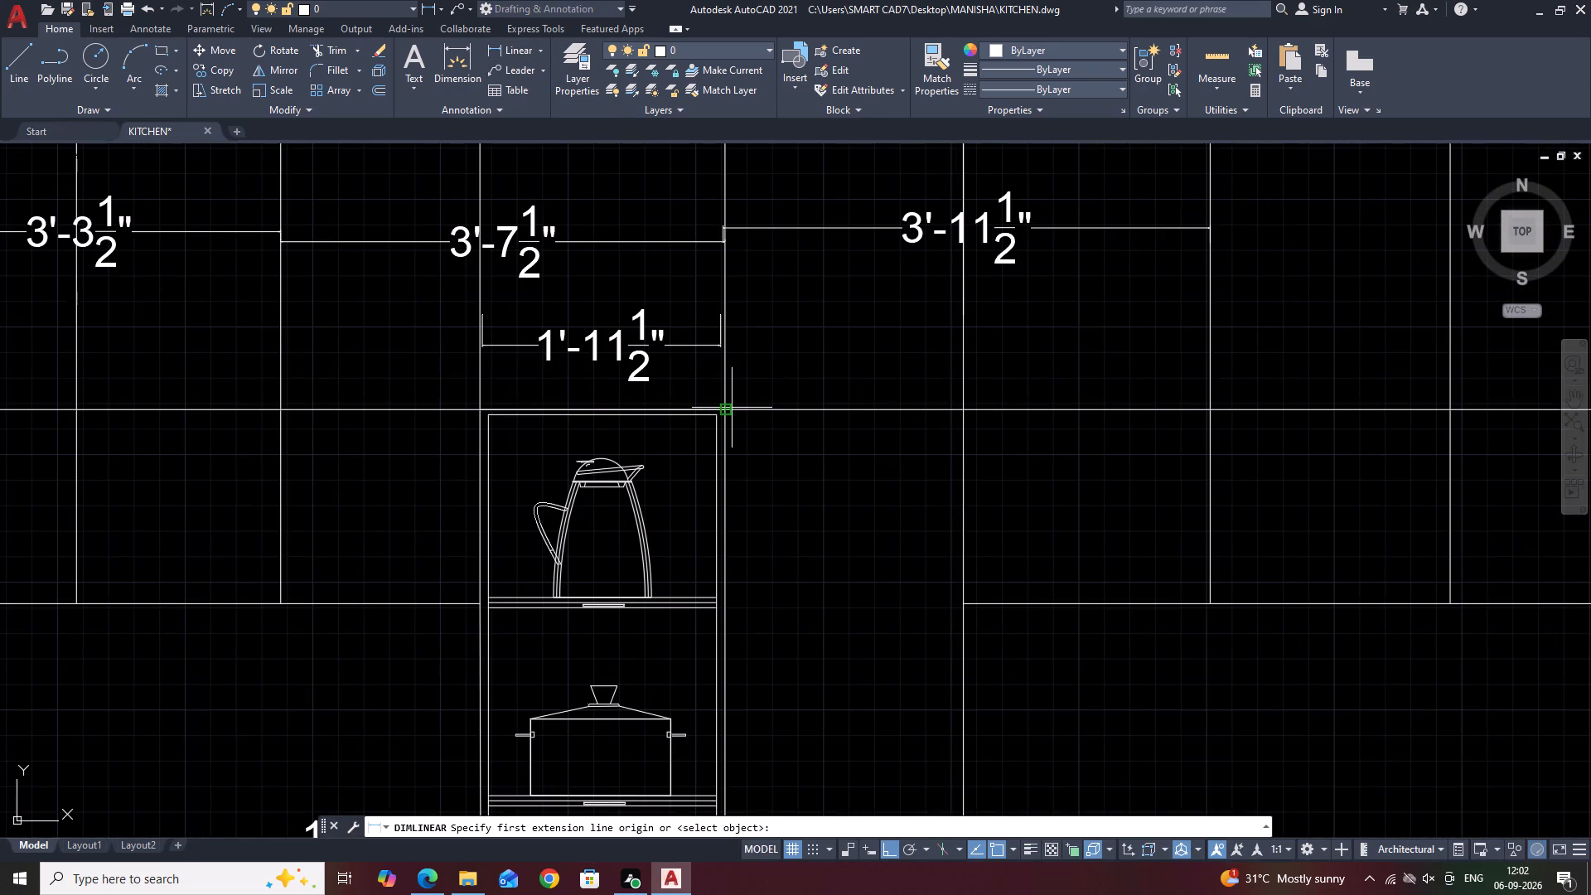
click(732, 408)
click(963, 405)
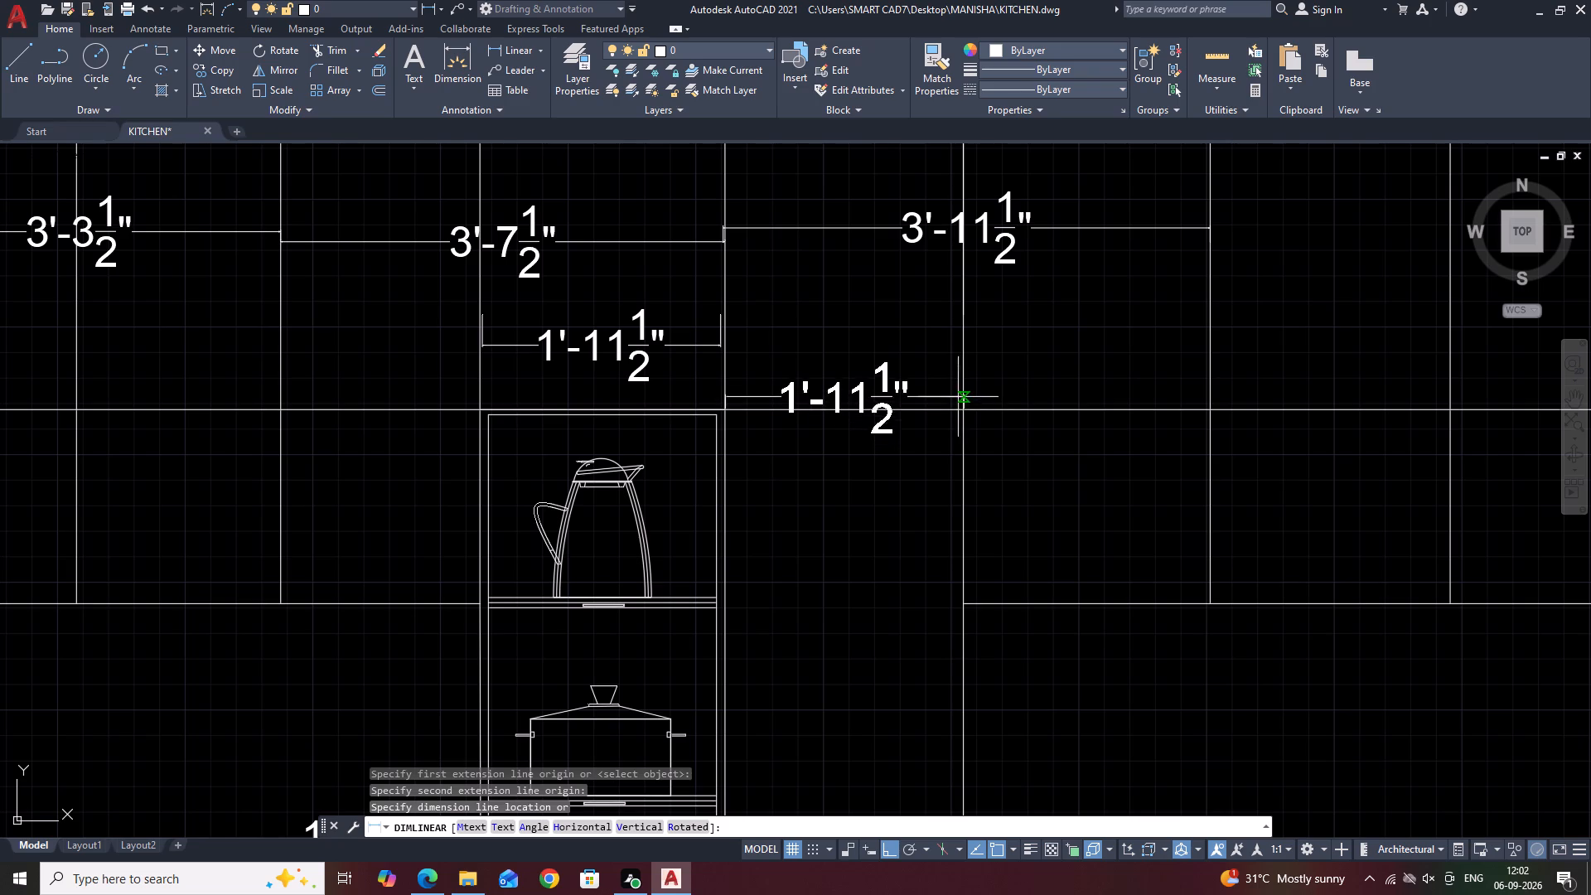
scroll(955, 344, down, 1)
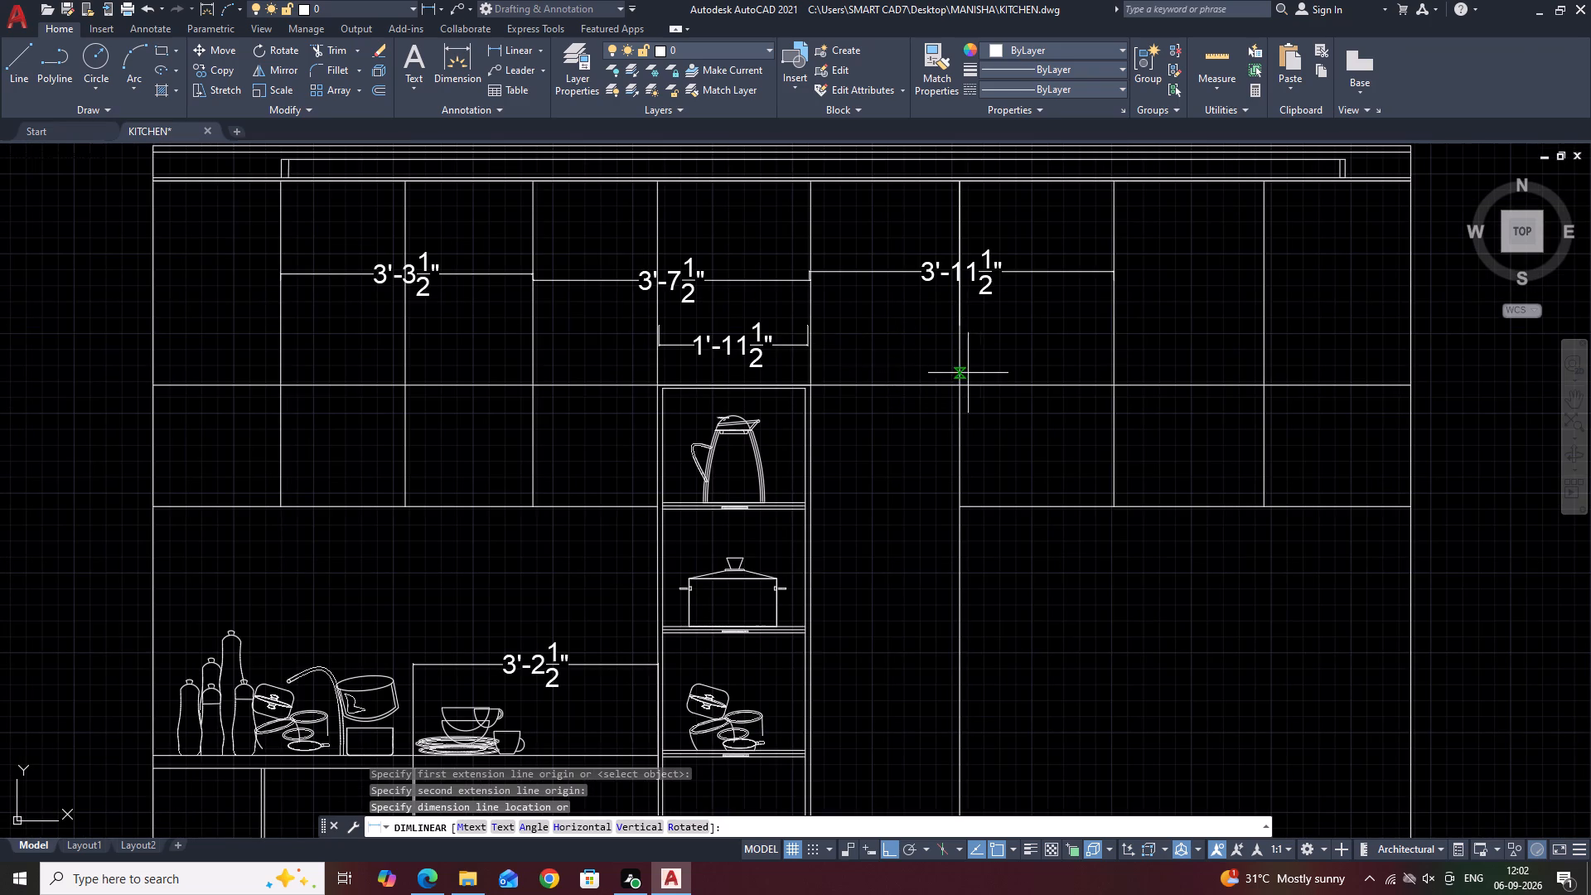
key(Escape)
Stretch both extension origins of the 1'-11 1/2" dimension above the tall shelf unit onto the adjacent cabinet divider lines, making it 2'.
click(752, 341)
scroll(725, 345, up, 1)
click(712, 348)
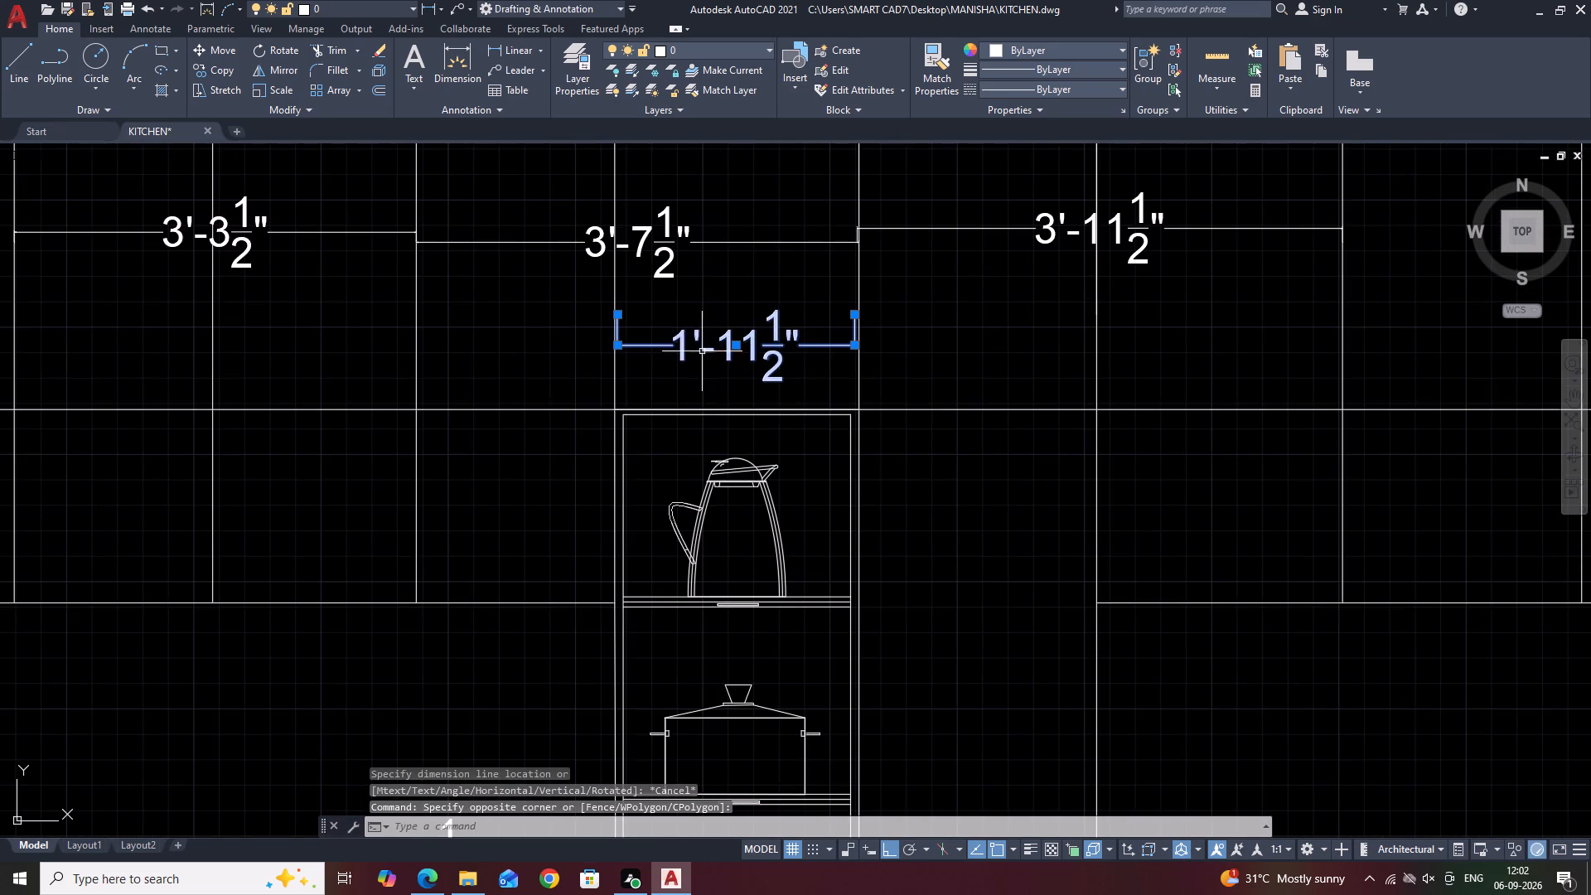
middle_drag(708, 340, 788, 416)
scroll(677, 400, up, 3)
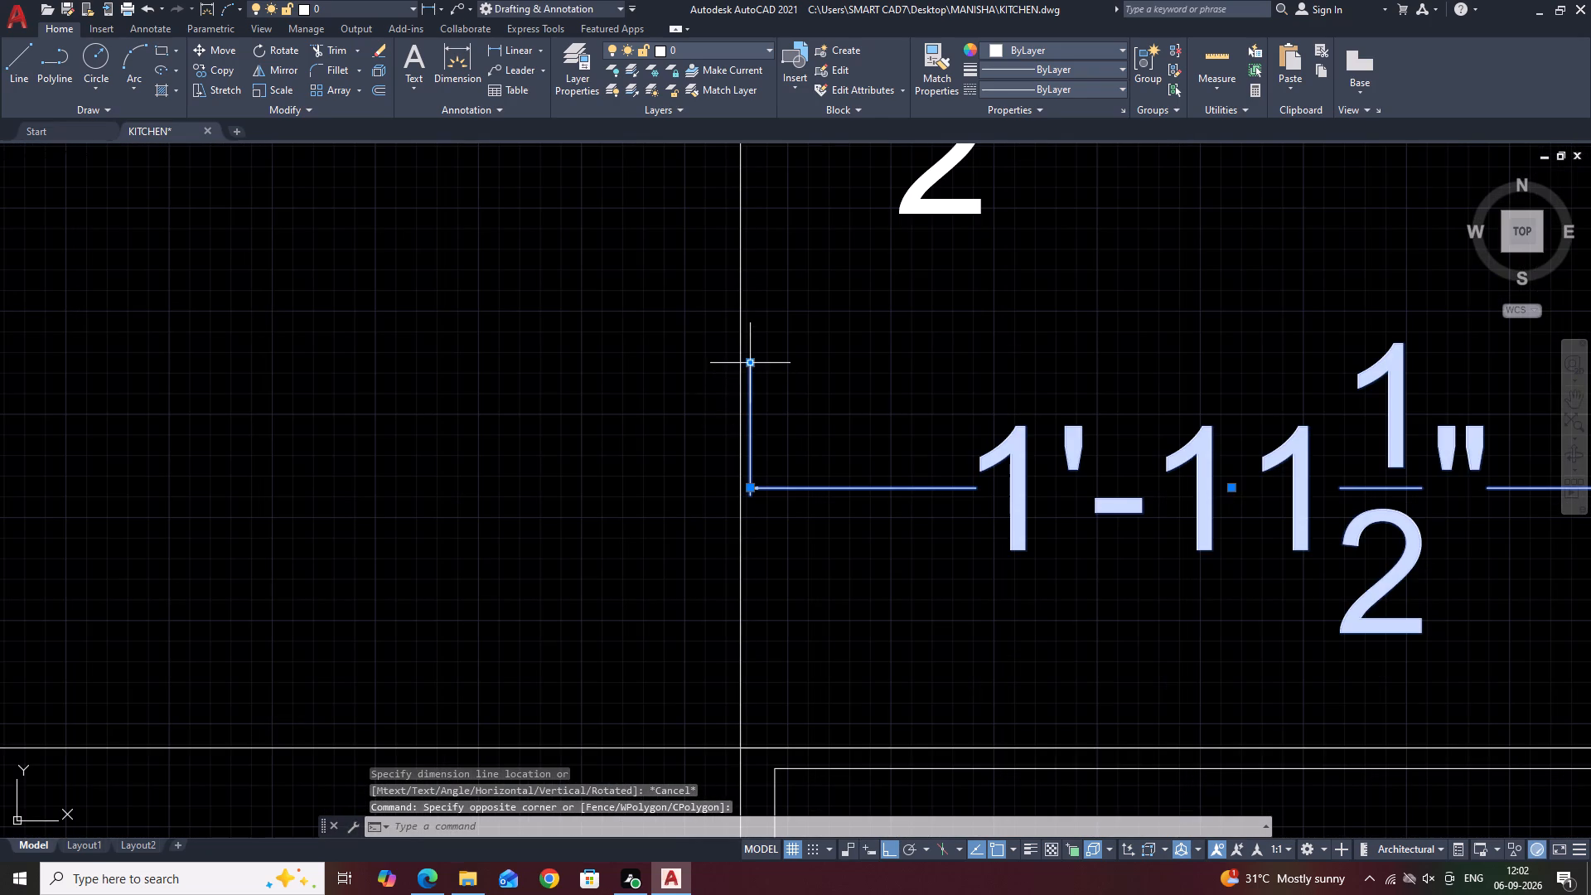
click(750, 364)
click(740, 365)
scroll(685, 384, down, 3)
middle_drag(859, 341, 834, 380)
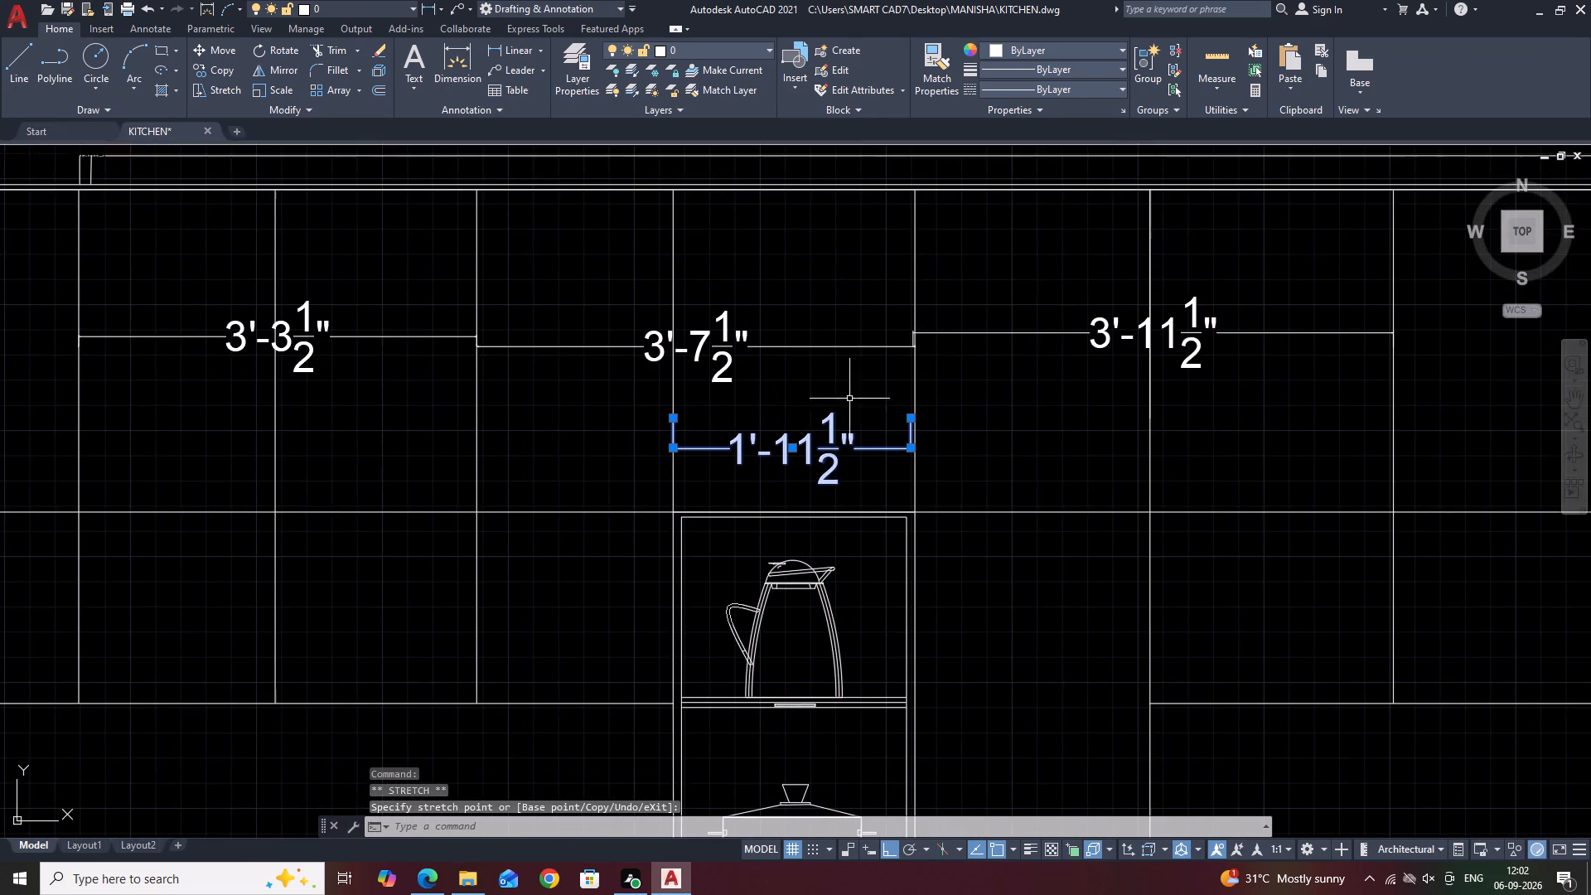
scroll(888, 443, up, 2)
scroll(928, 375, up, 3)
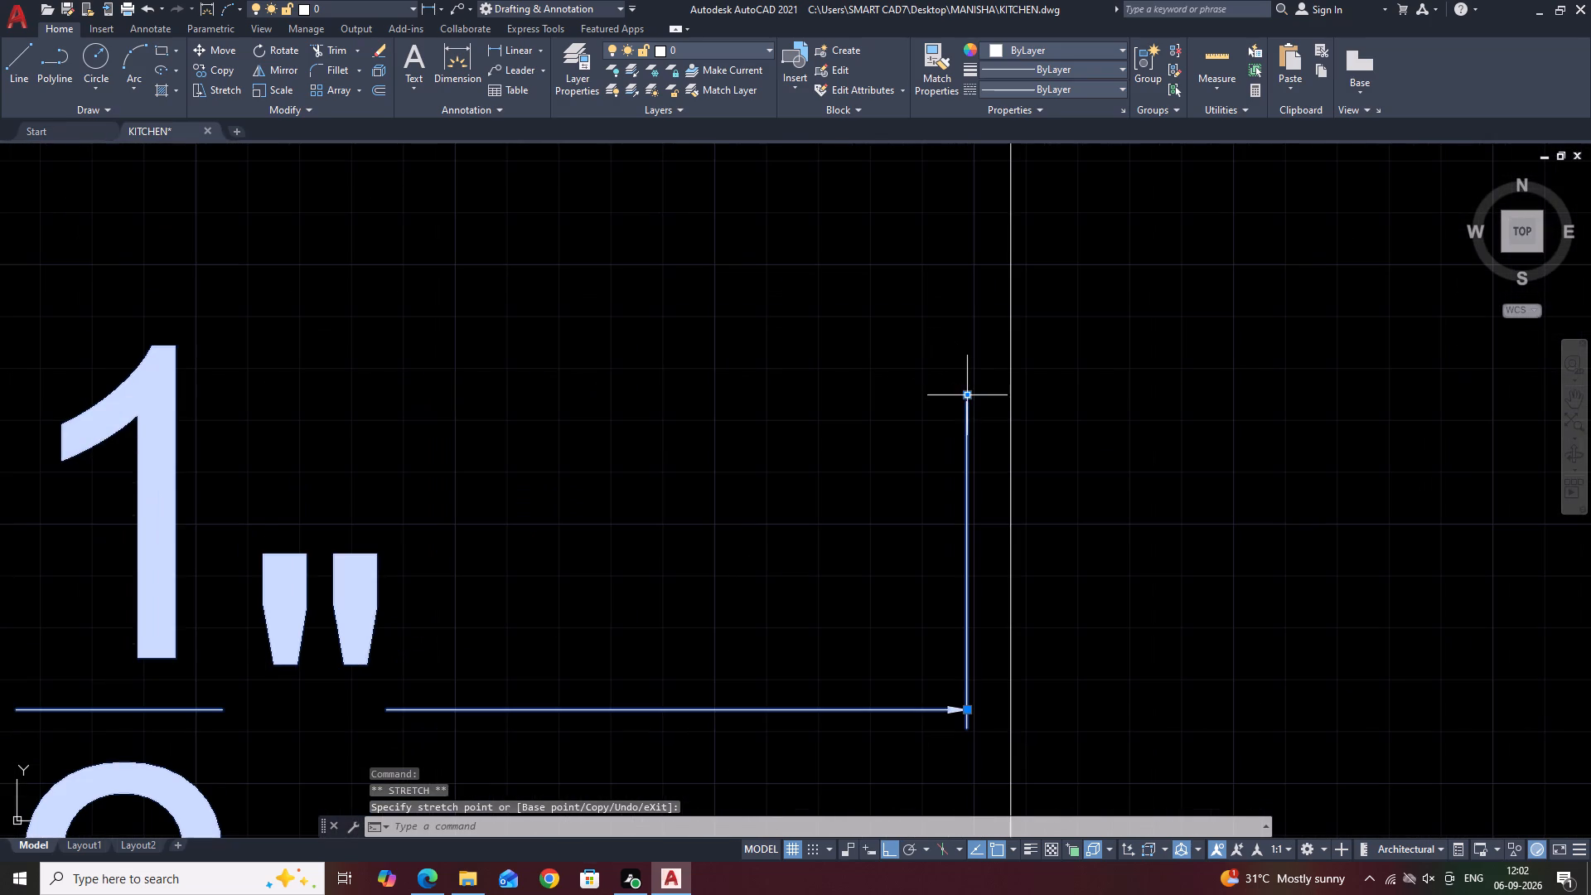
click(969, 394)
click(1017, 394)
scroll(950, 370, down, 5)
key(Escape)
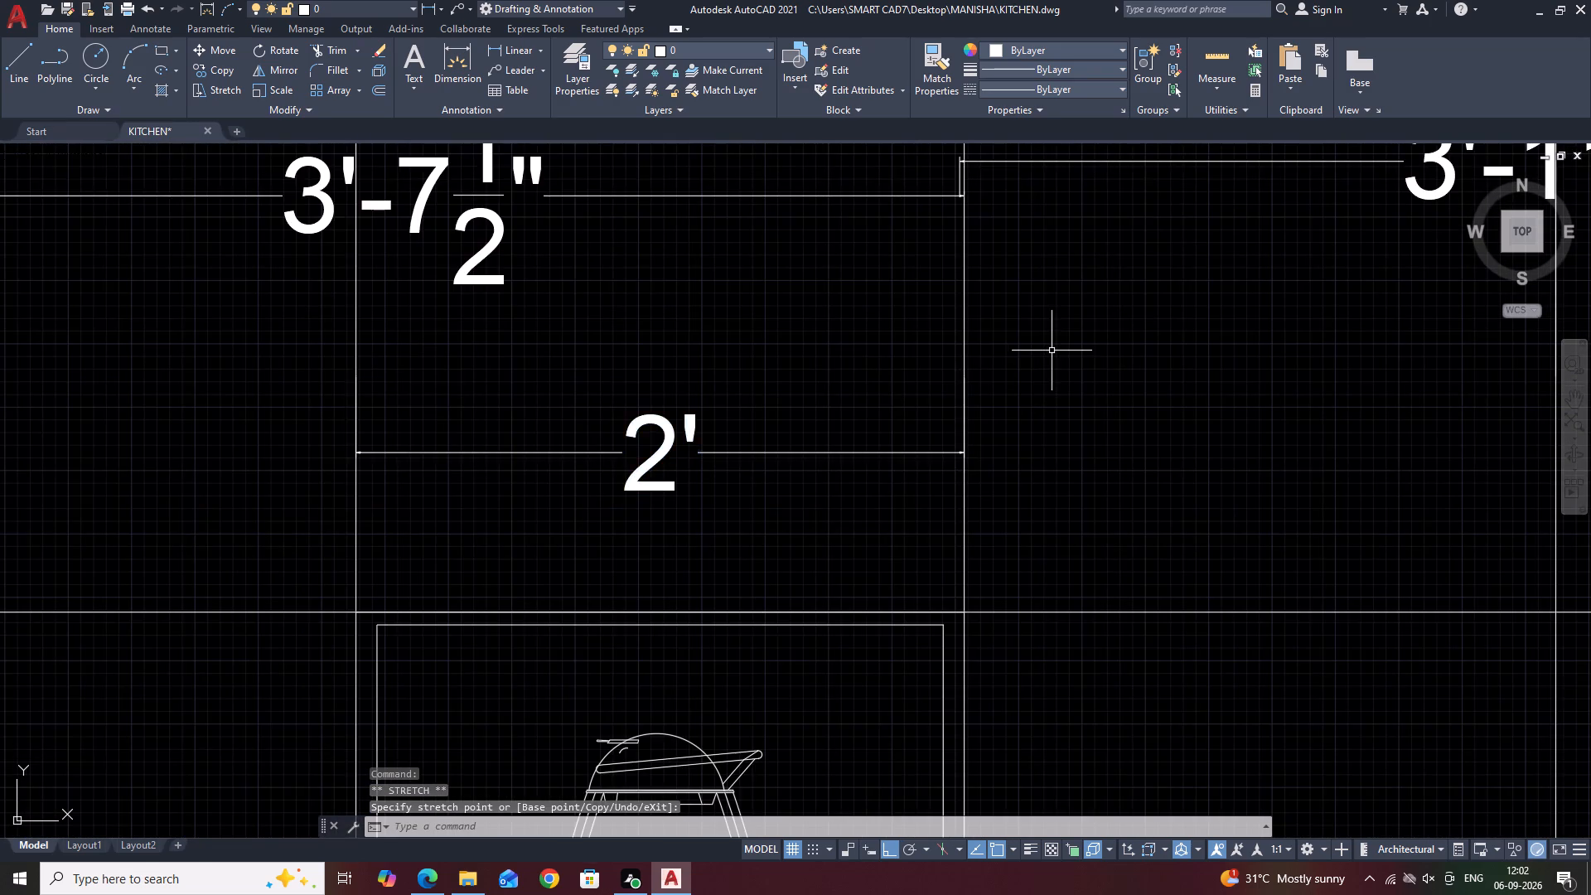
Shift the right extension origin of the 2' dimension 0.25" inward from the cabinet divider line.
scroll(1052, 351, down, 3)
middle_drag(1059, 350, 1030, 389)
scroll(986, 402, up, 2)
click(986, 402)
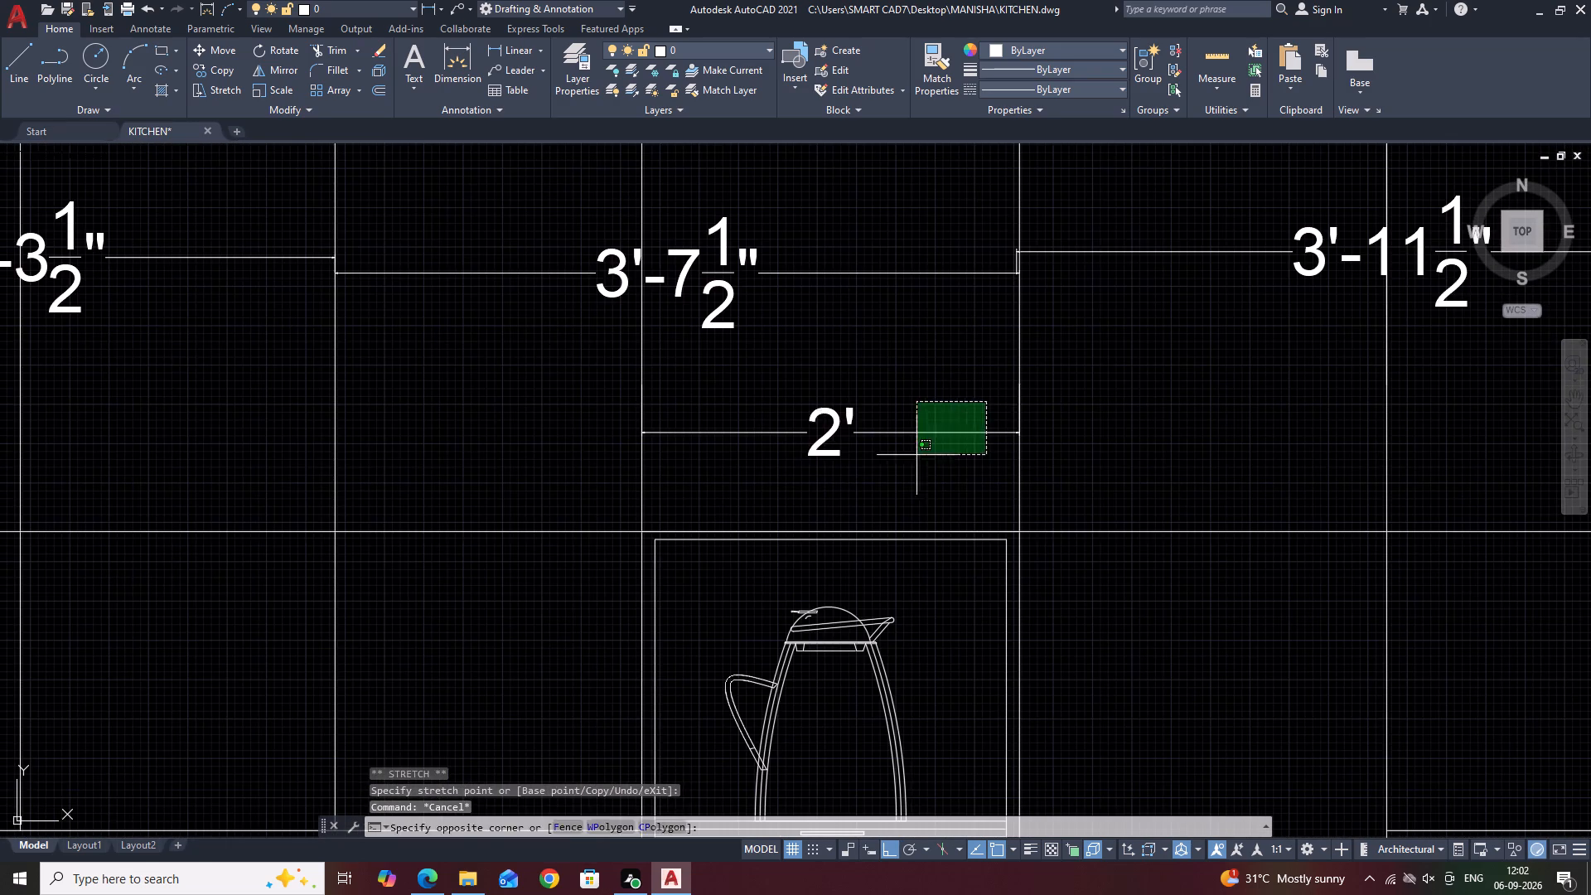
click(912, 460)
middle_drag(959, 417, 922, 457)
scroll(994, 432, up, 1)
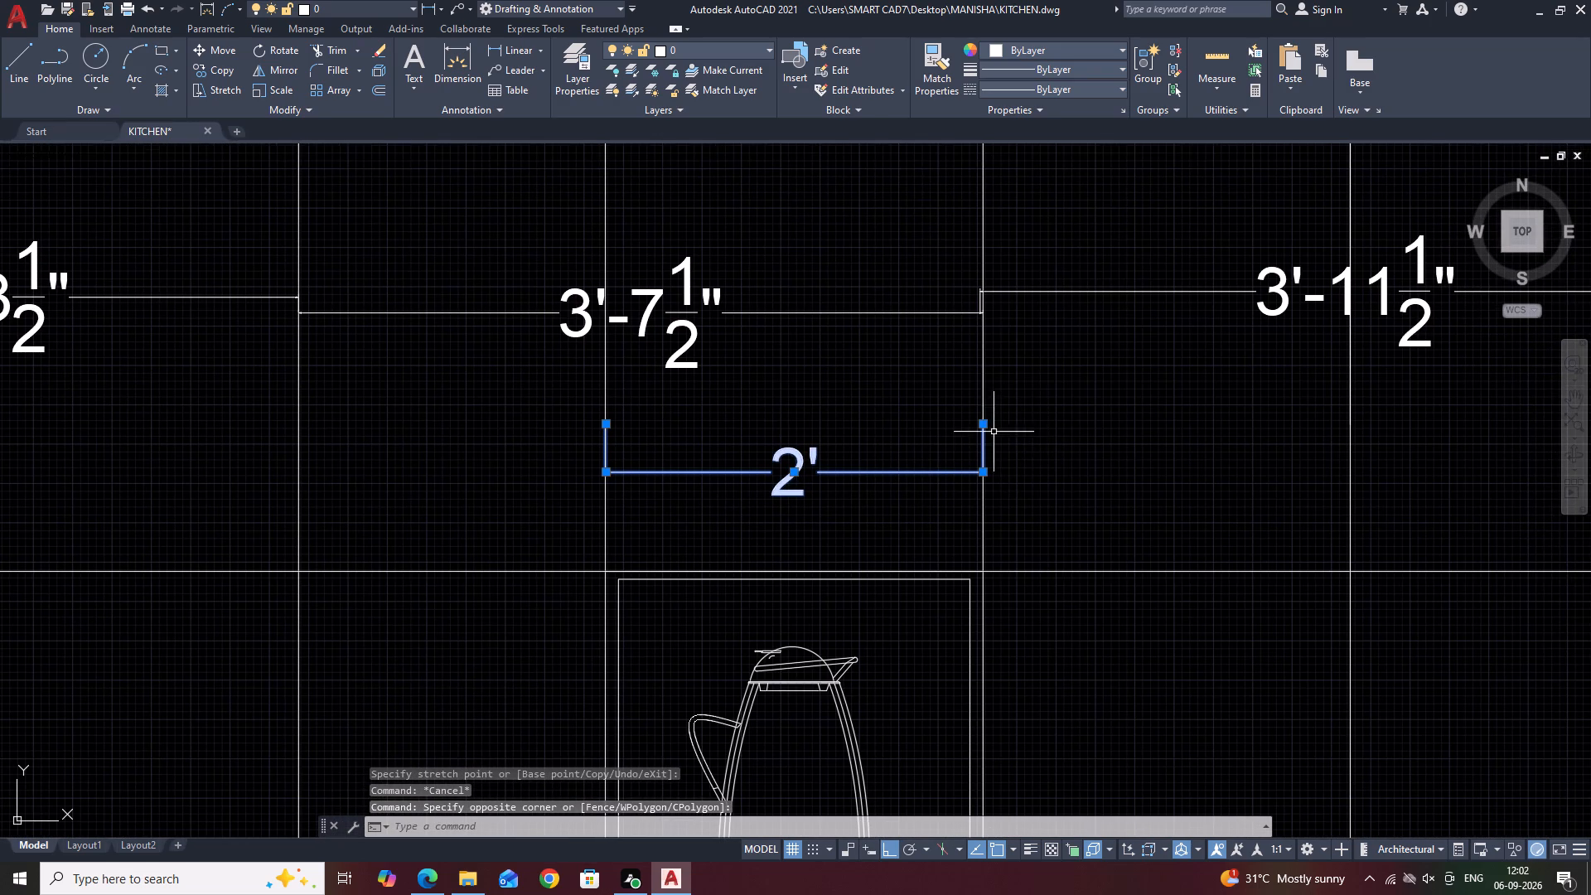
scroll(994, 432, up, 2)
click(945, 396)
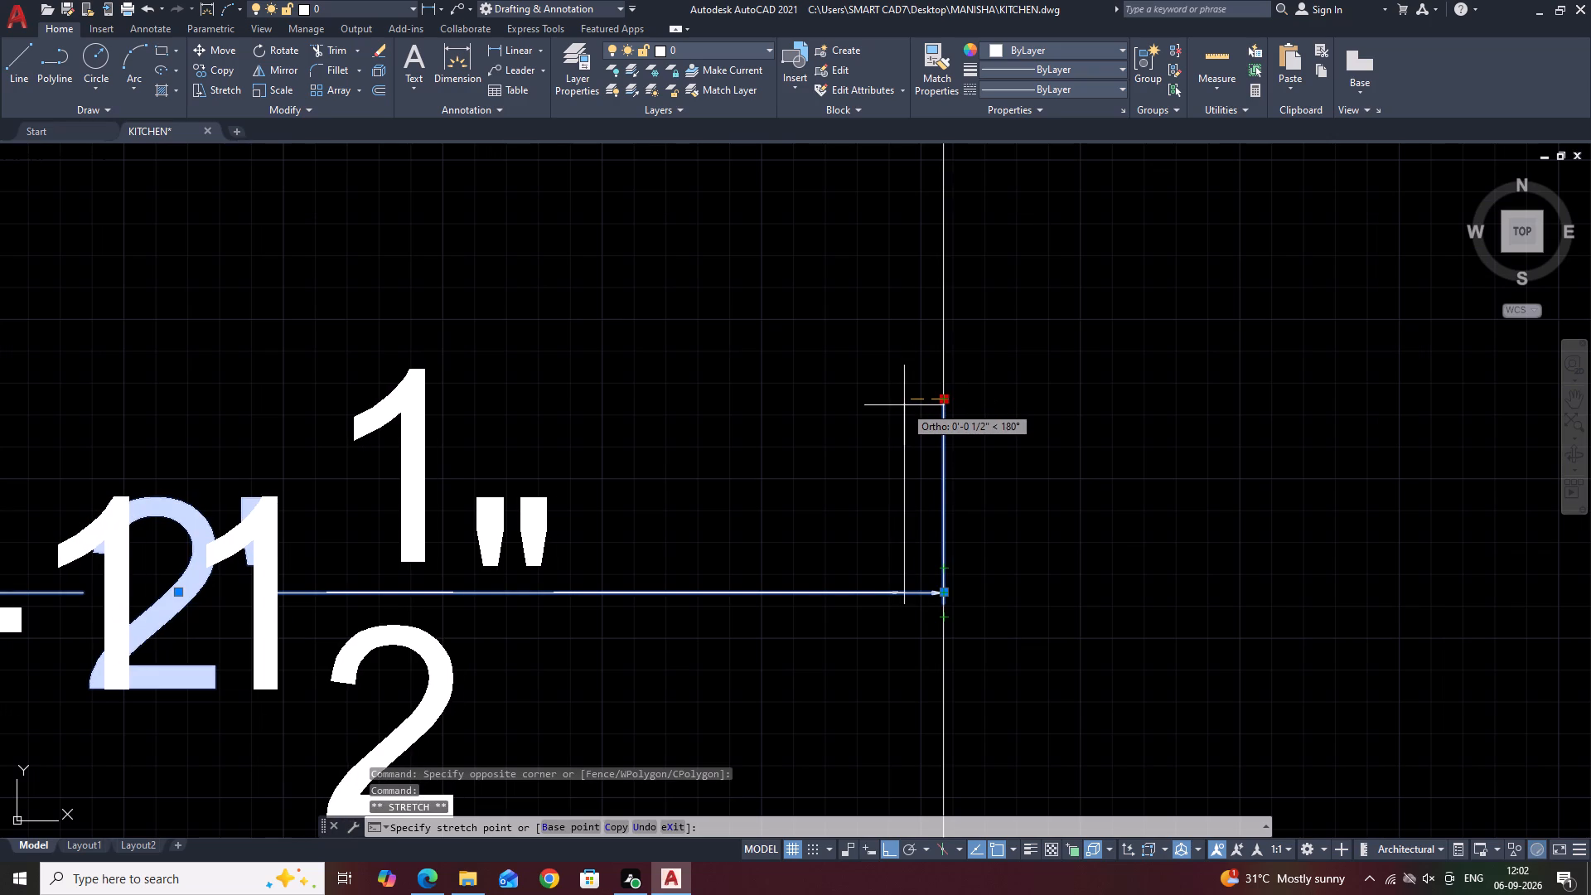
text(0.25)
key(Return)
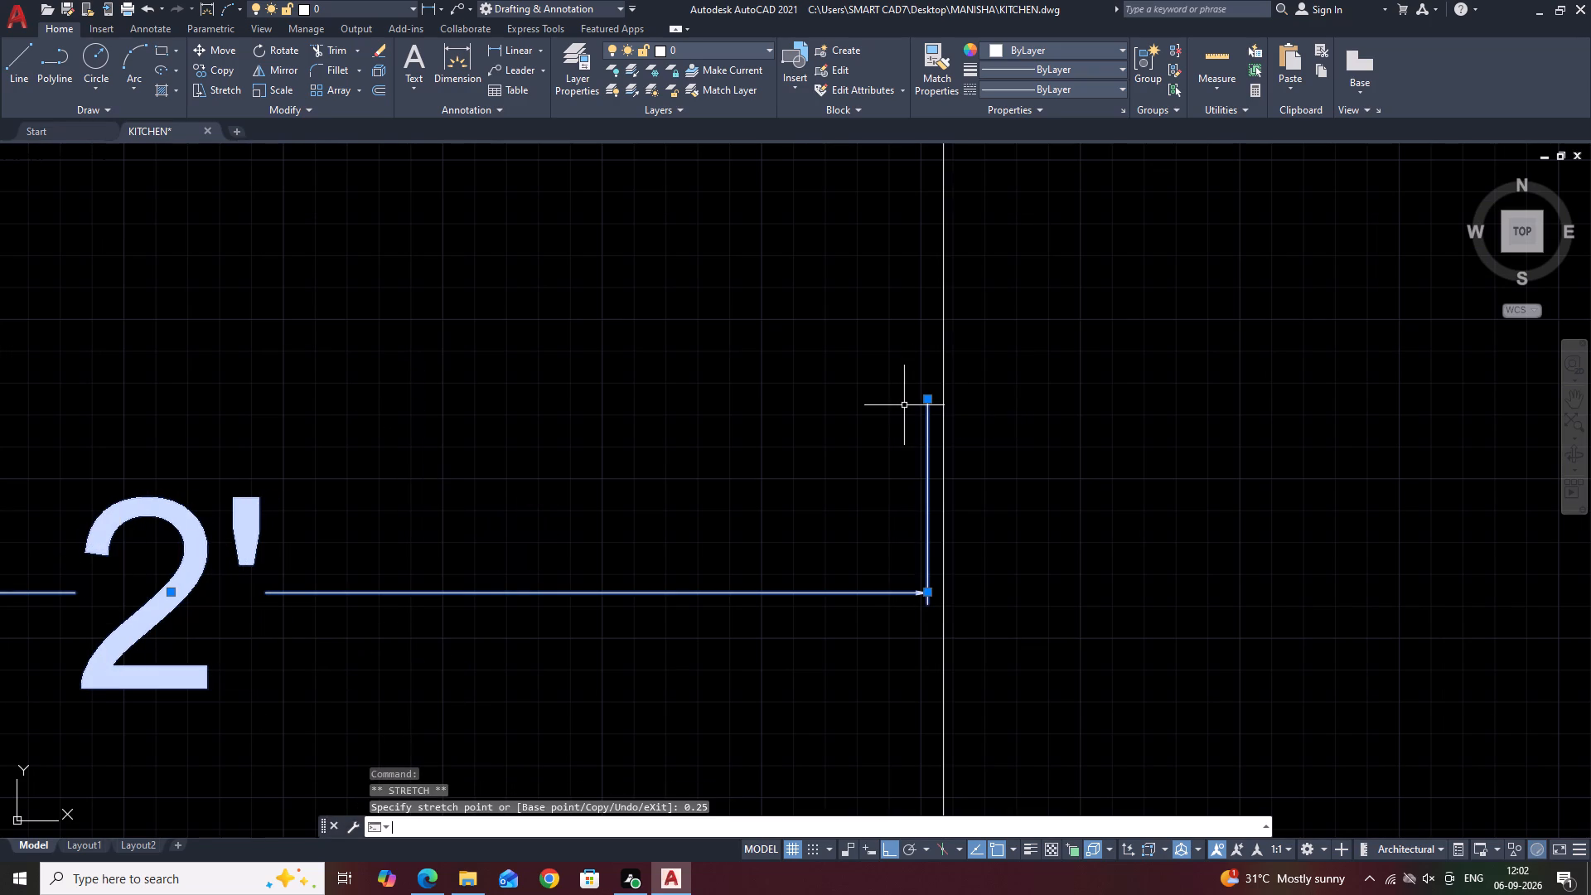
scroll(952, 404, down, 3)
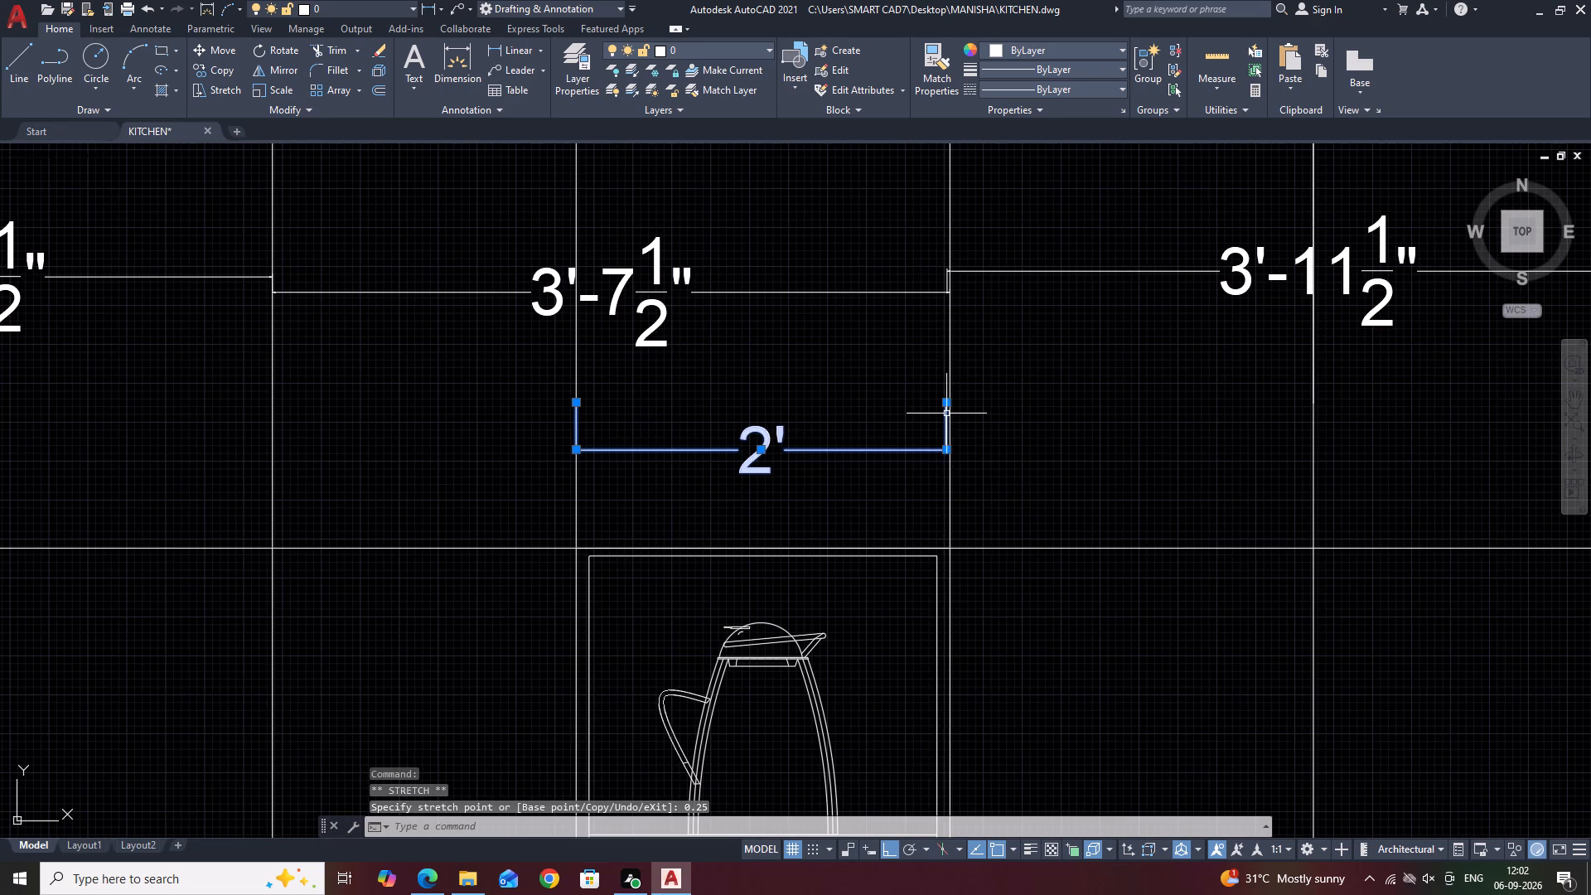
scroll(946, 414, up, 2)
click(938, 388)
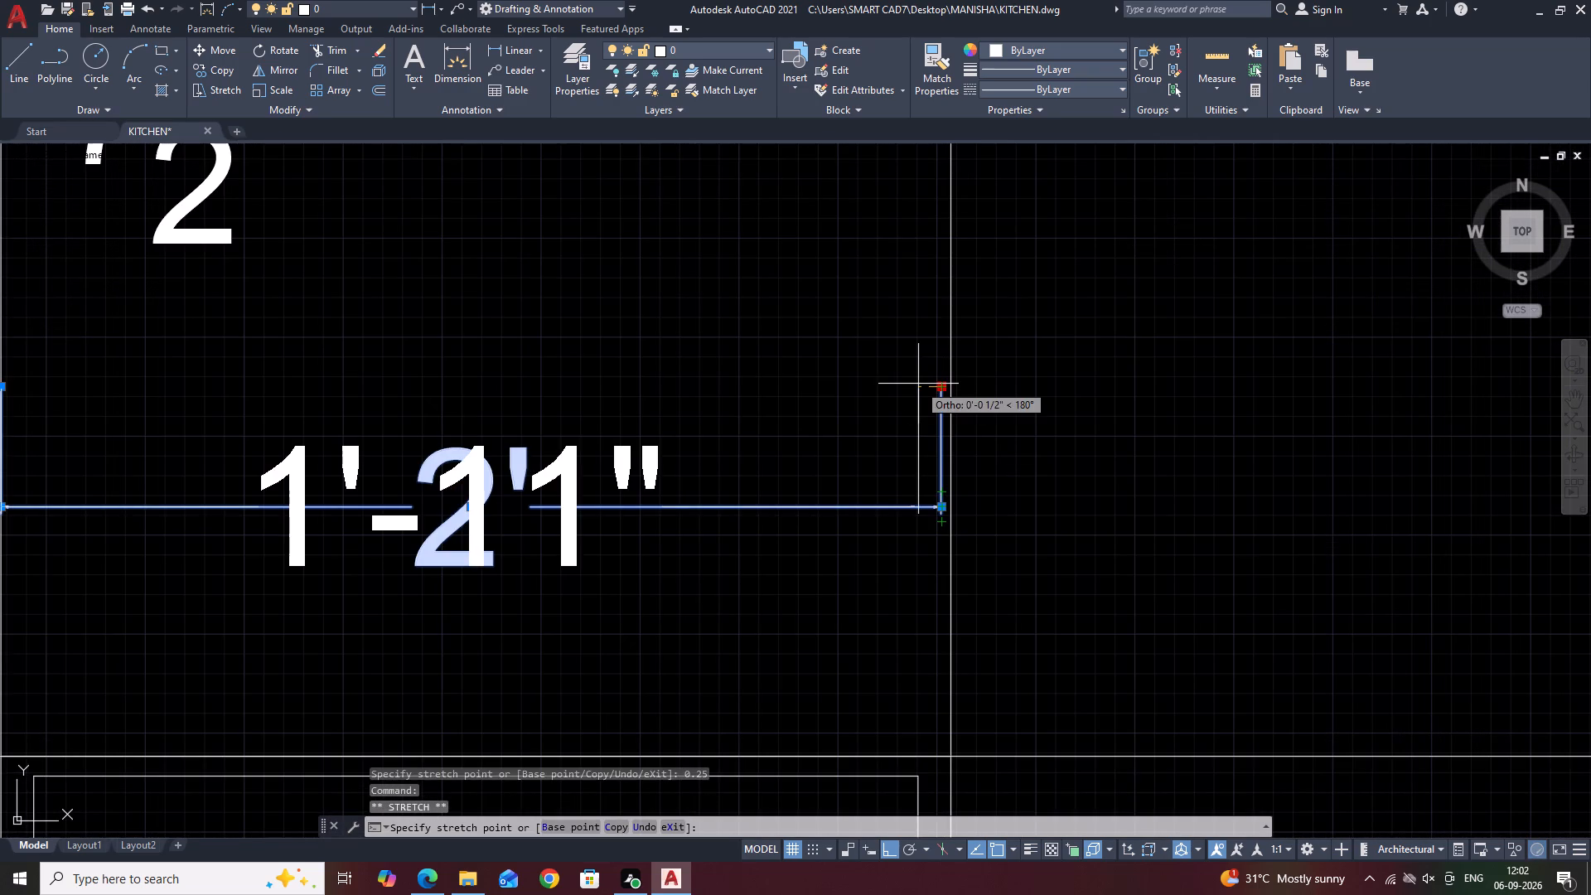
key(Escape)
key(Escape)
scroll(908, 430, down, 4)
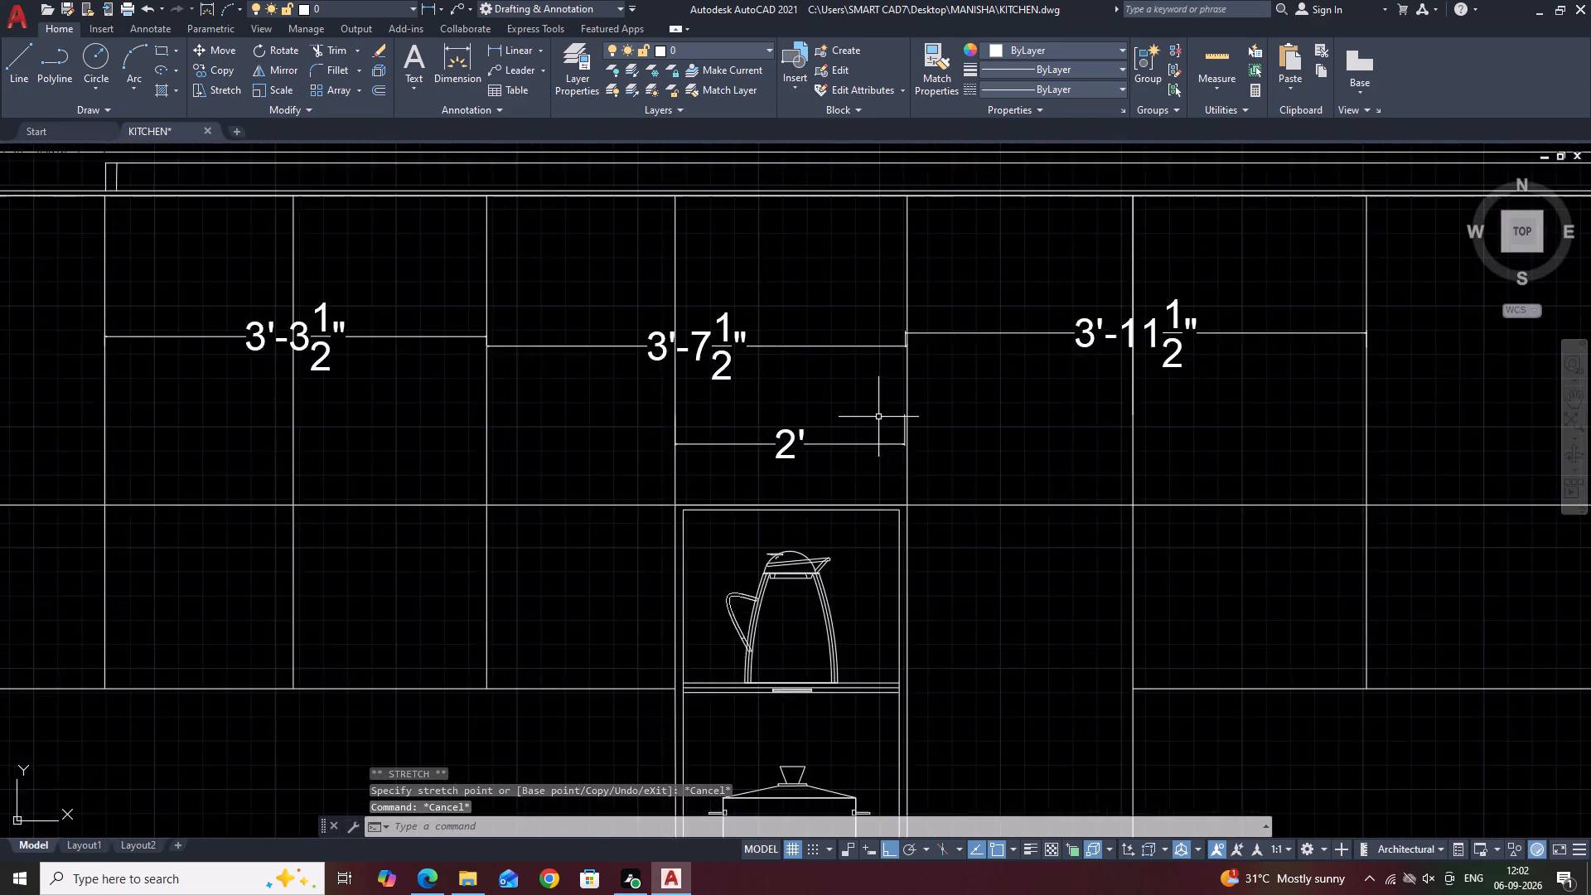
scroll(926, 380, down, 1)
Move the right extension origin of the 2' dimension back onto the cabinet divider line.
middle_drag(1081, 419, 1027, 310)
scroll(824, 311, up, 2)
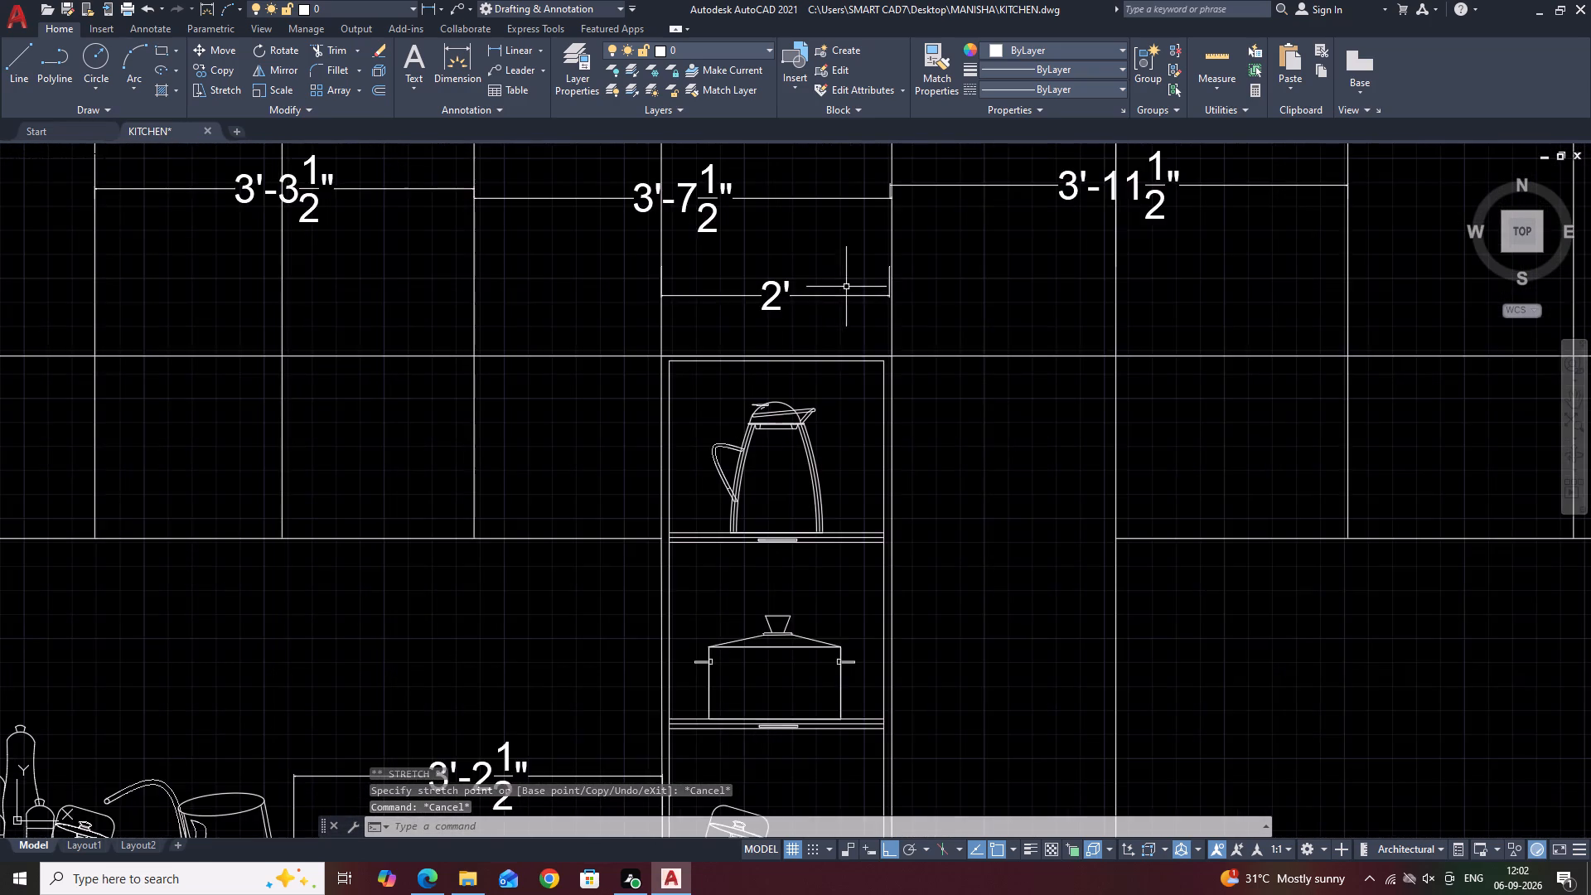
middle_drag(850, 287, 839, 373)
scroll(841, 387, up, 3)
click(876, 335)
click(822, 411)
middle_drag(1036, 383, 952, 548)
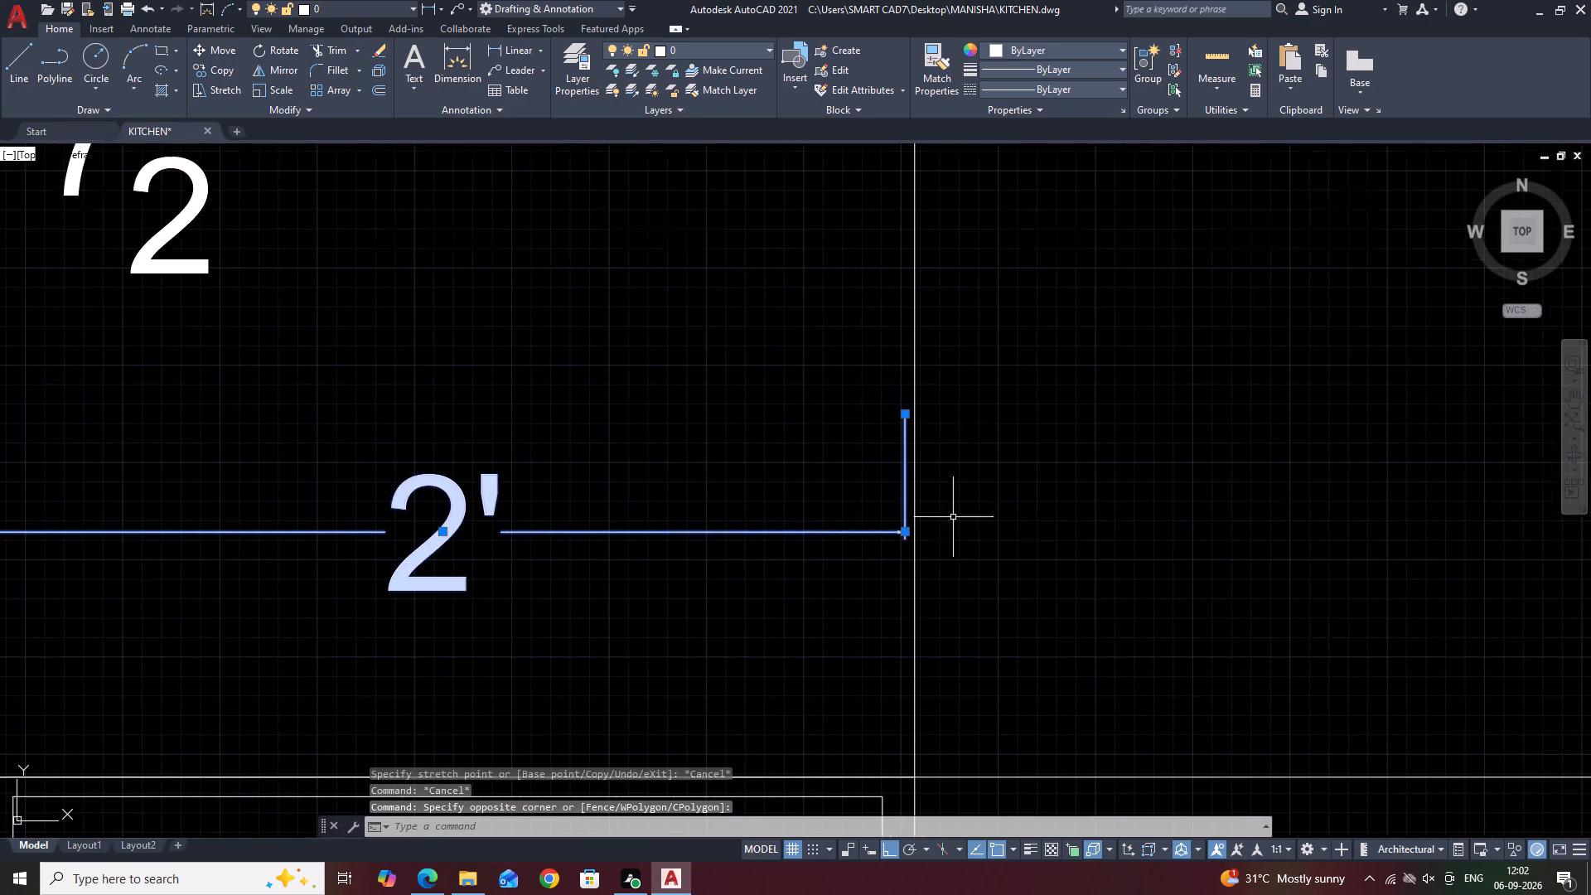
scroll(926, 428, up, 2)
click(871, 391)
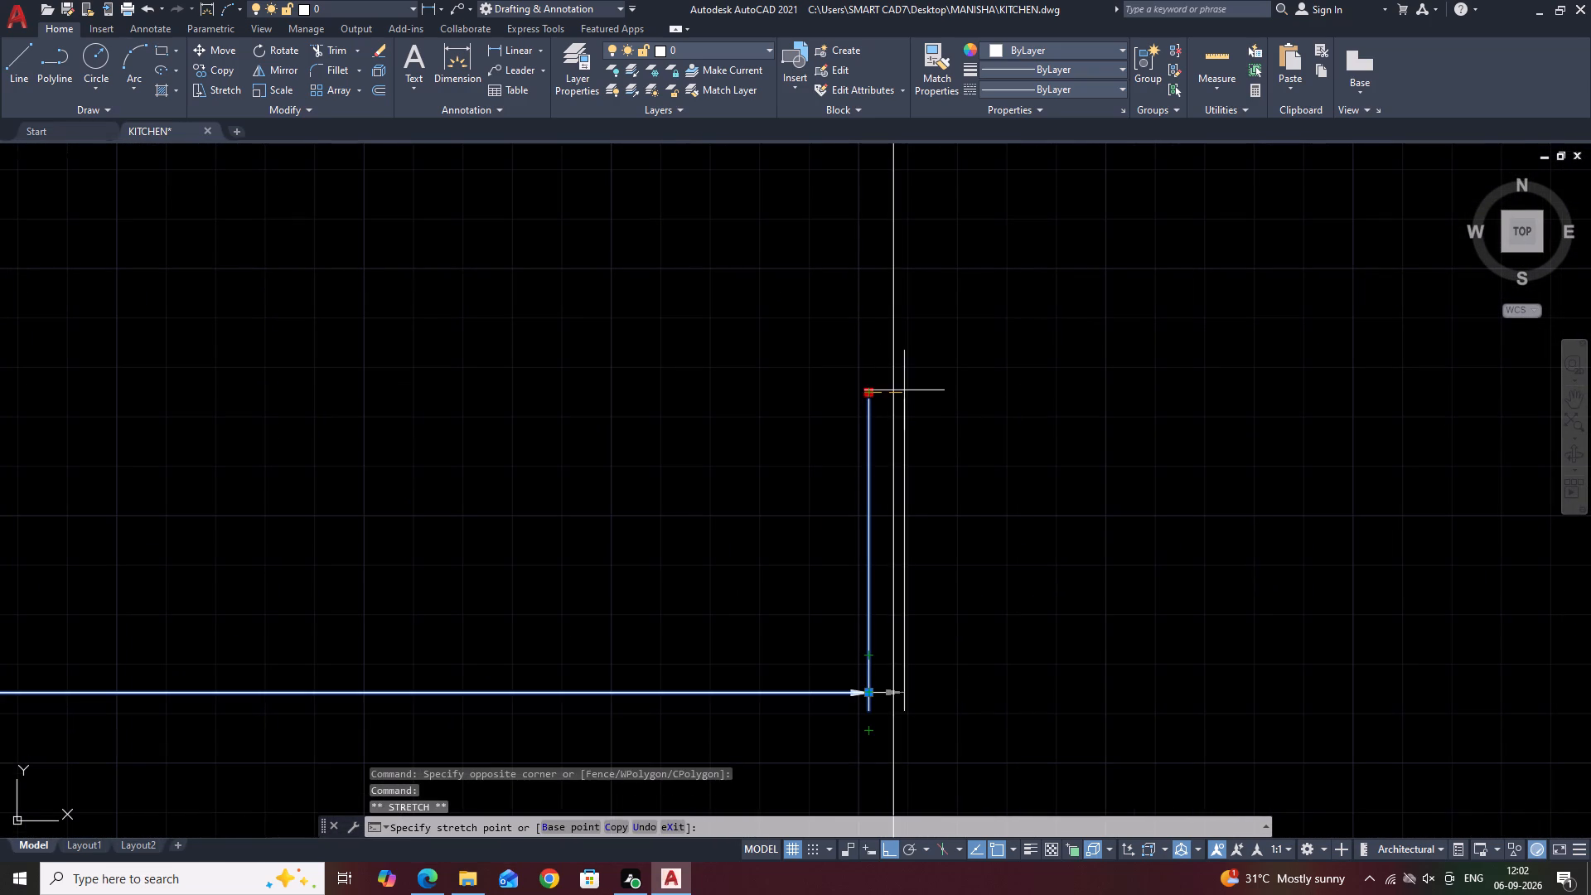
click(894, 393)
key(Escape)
Move the left extension origin of the 3'-11 1/2" upper cabinet dimension onto the divider line where the 3'-7 1/2" dimension ends.
scroll(926, 425, down, 3)
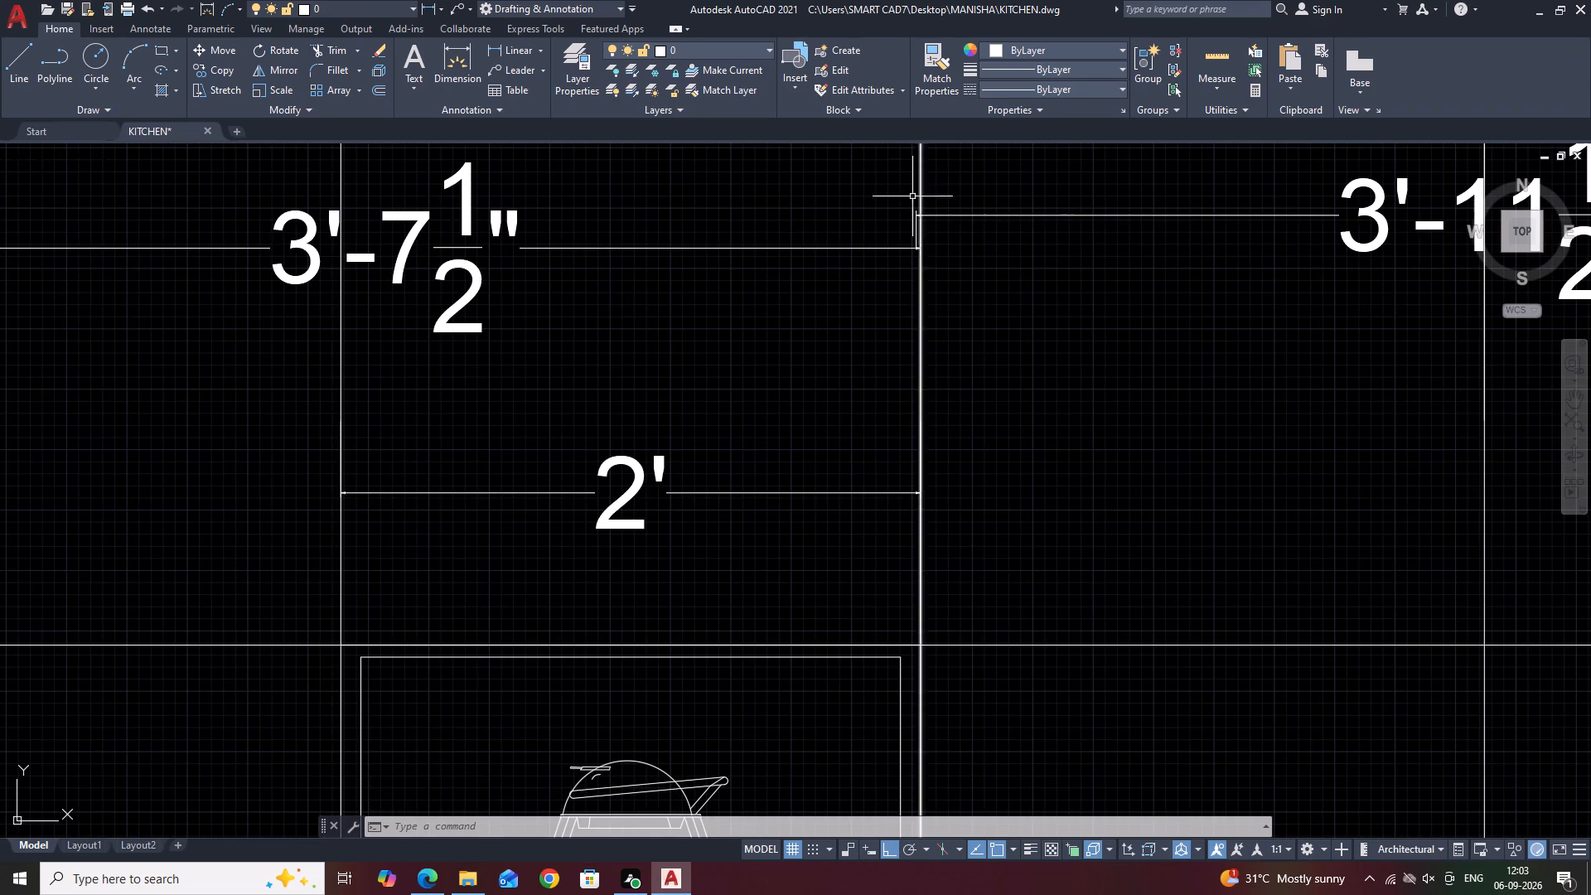
scroll(855, 289, down, 3)
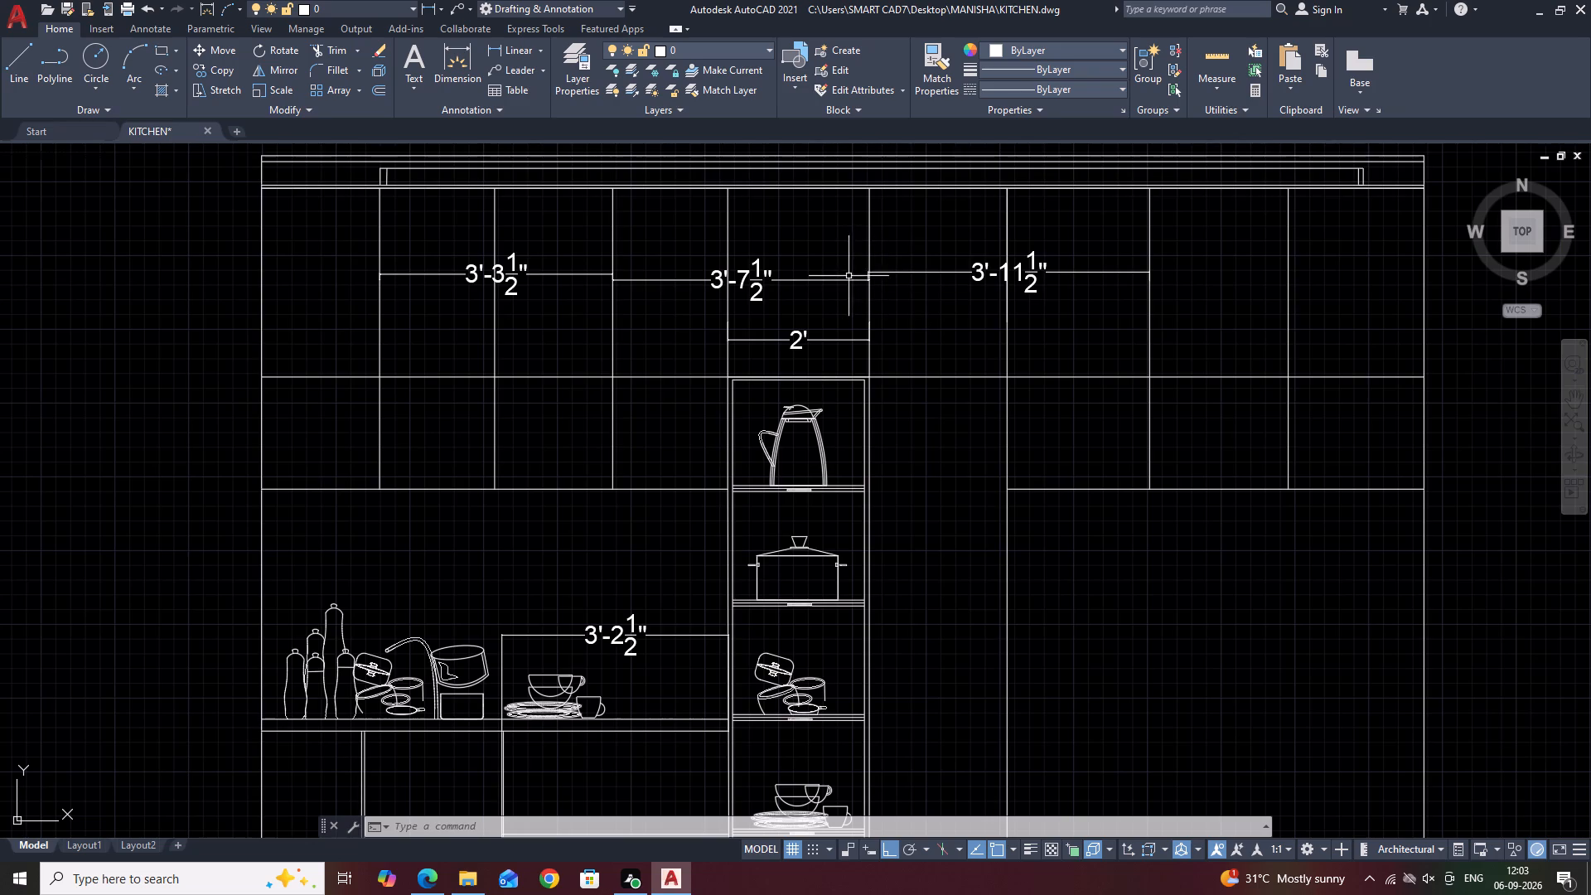
scroll(850, 281, up, 3)
click(888, 246)
click(833, 312)
middle_drag(926, 278, 887, 371)
click(1017, 287)
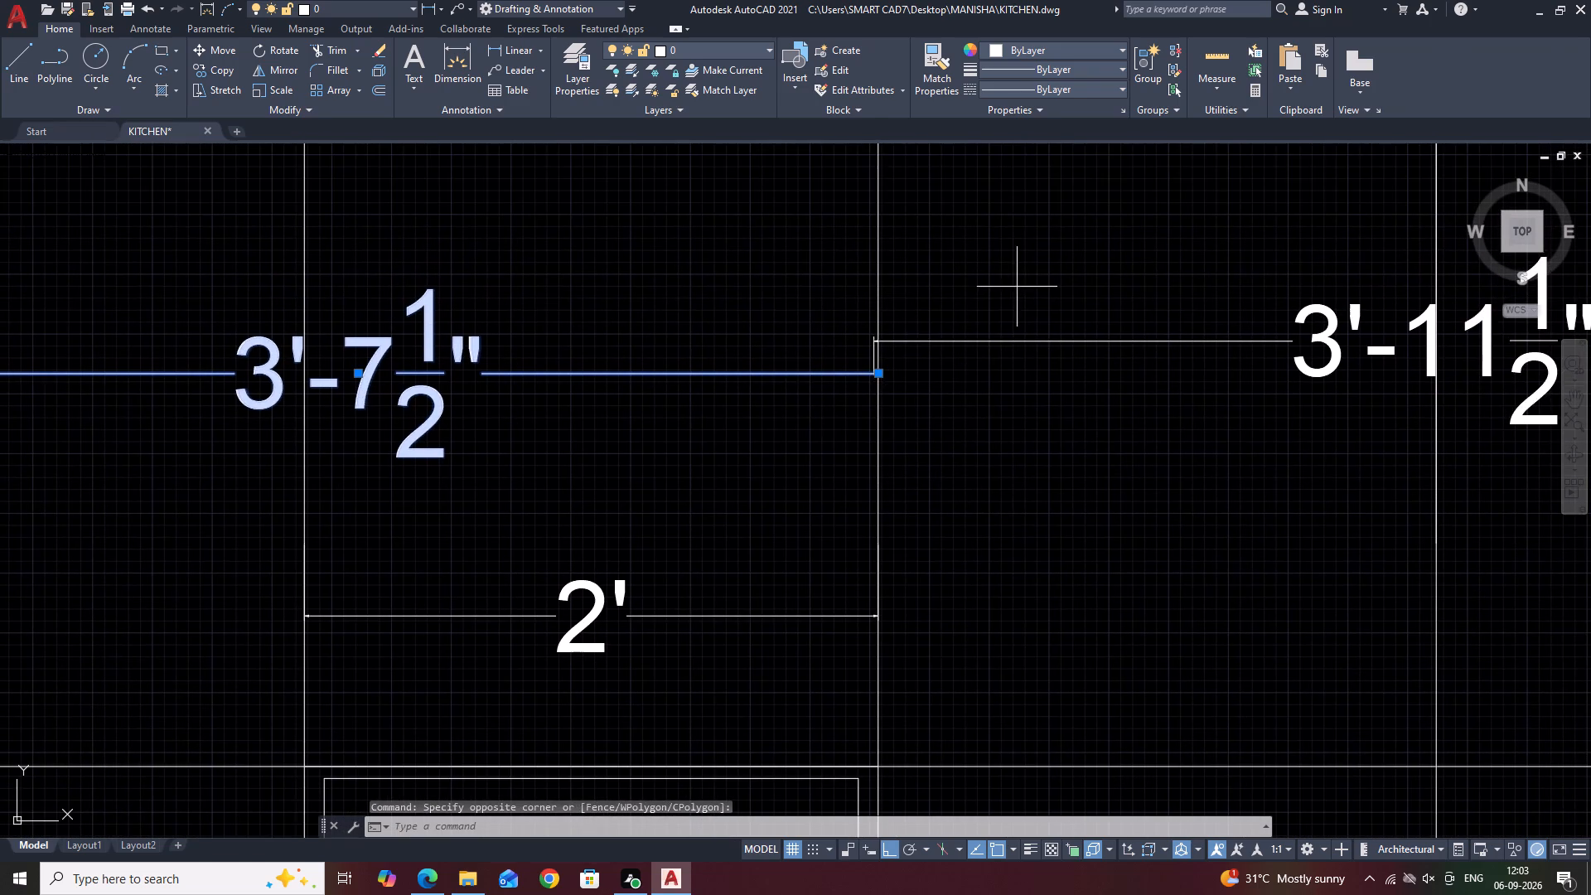
click(963, 362)
middle_drag(979, 341, 422, 344)
scroll(419, 344, down, 1)
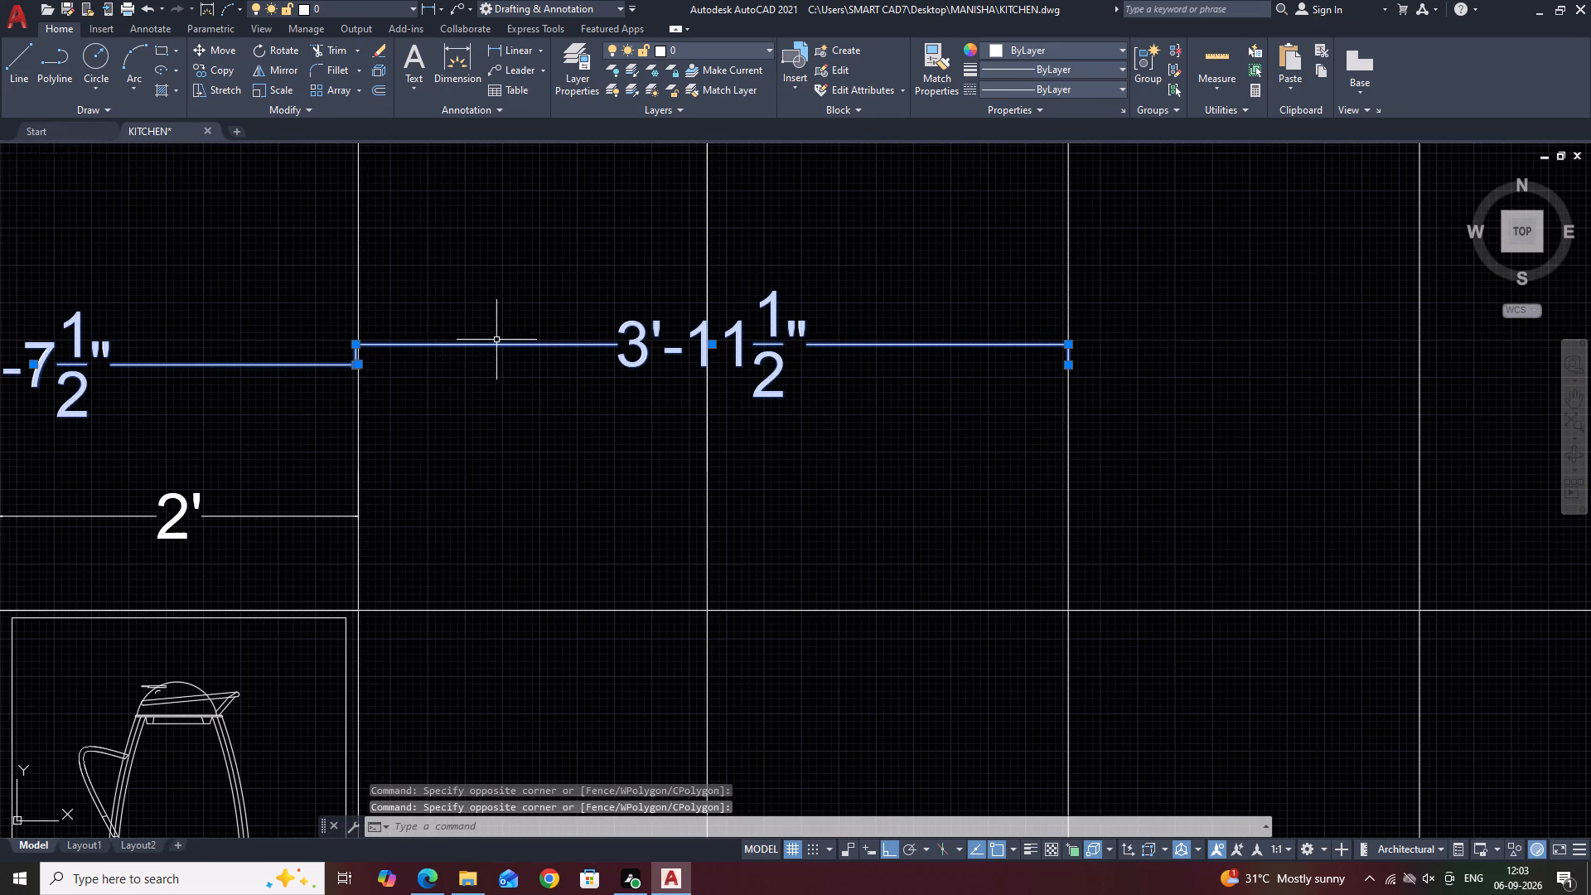
scroll(325, 360, up, 5)
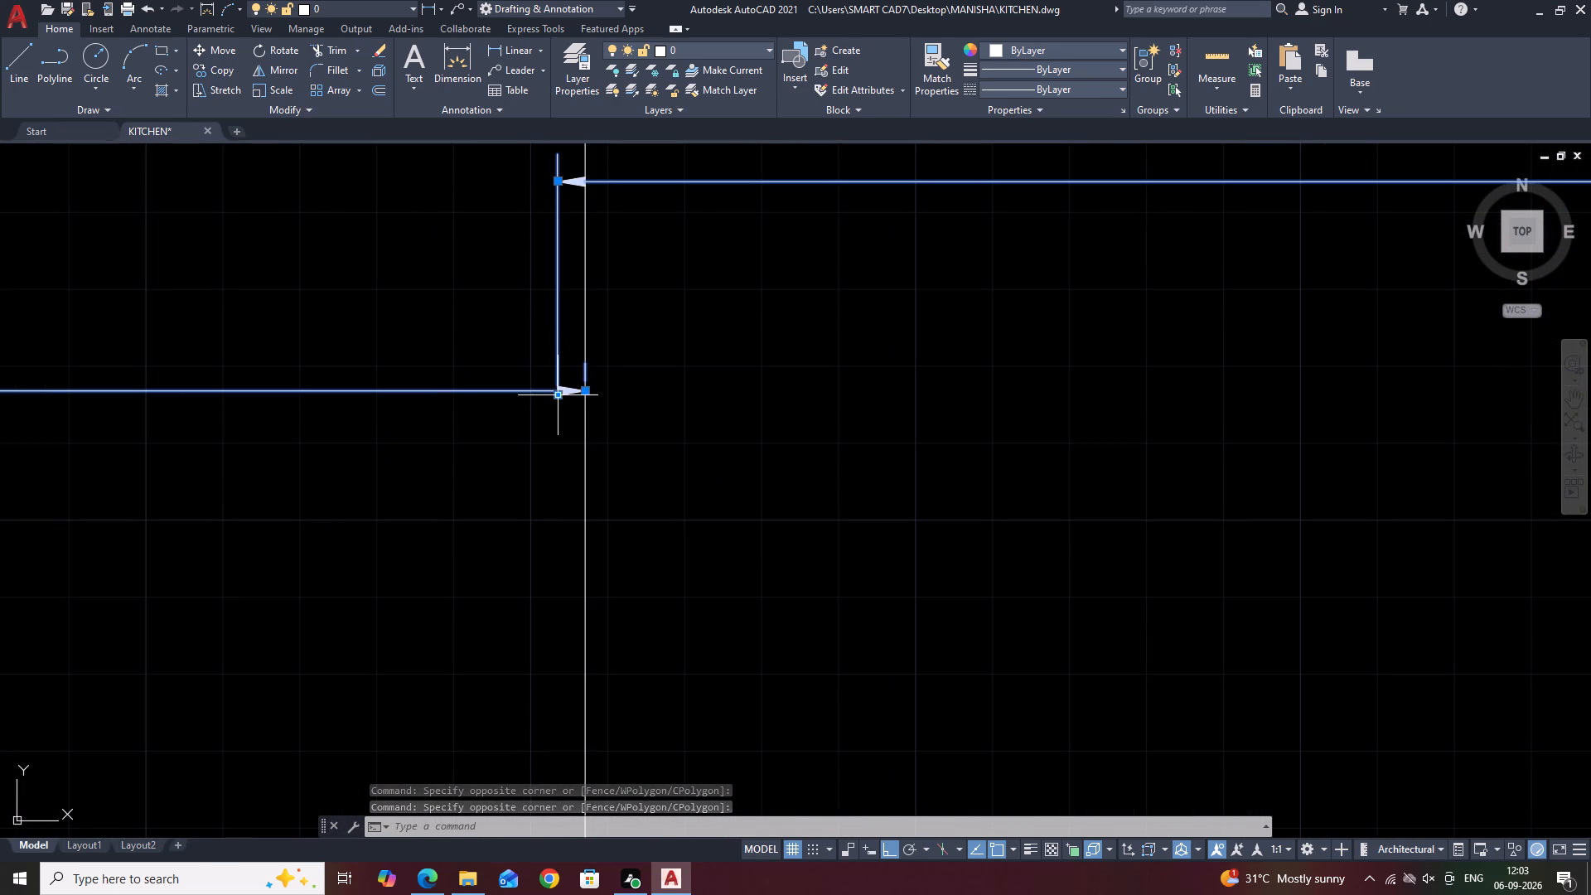
click(554, 397)
click(587, 394)
scroll(514, 388, down, 5)
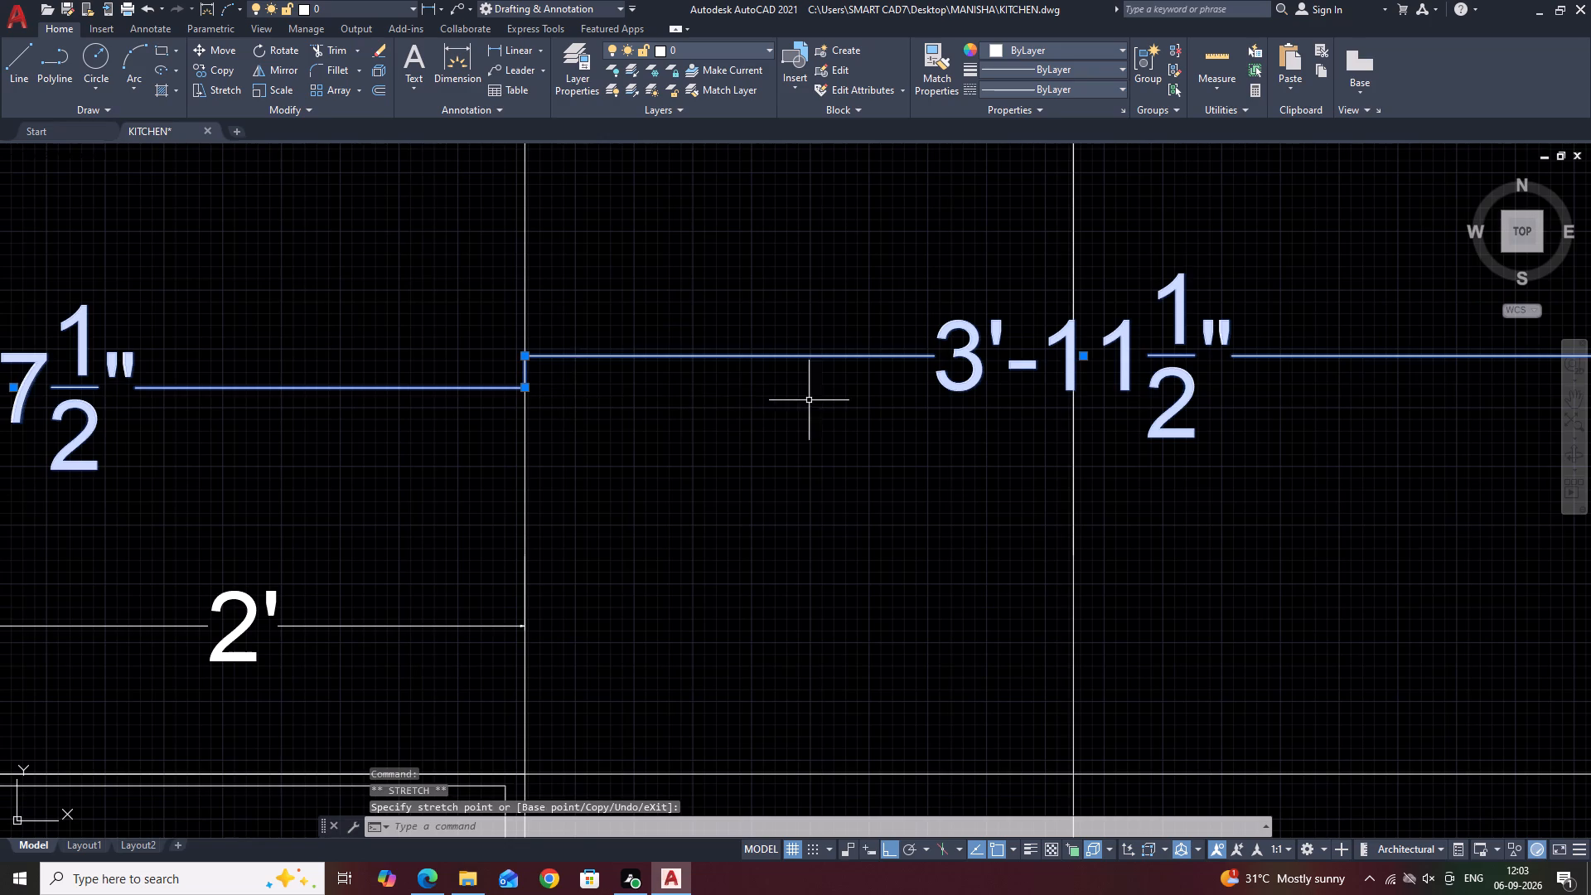
key(Escape)
scroll(818, 398, down, 4)
scroll(958, 388, down, 1)
middle_drag(986, 443, 970, 375)
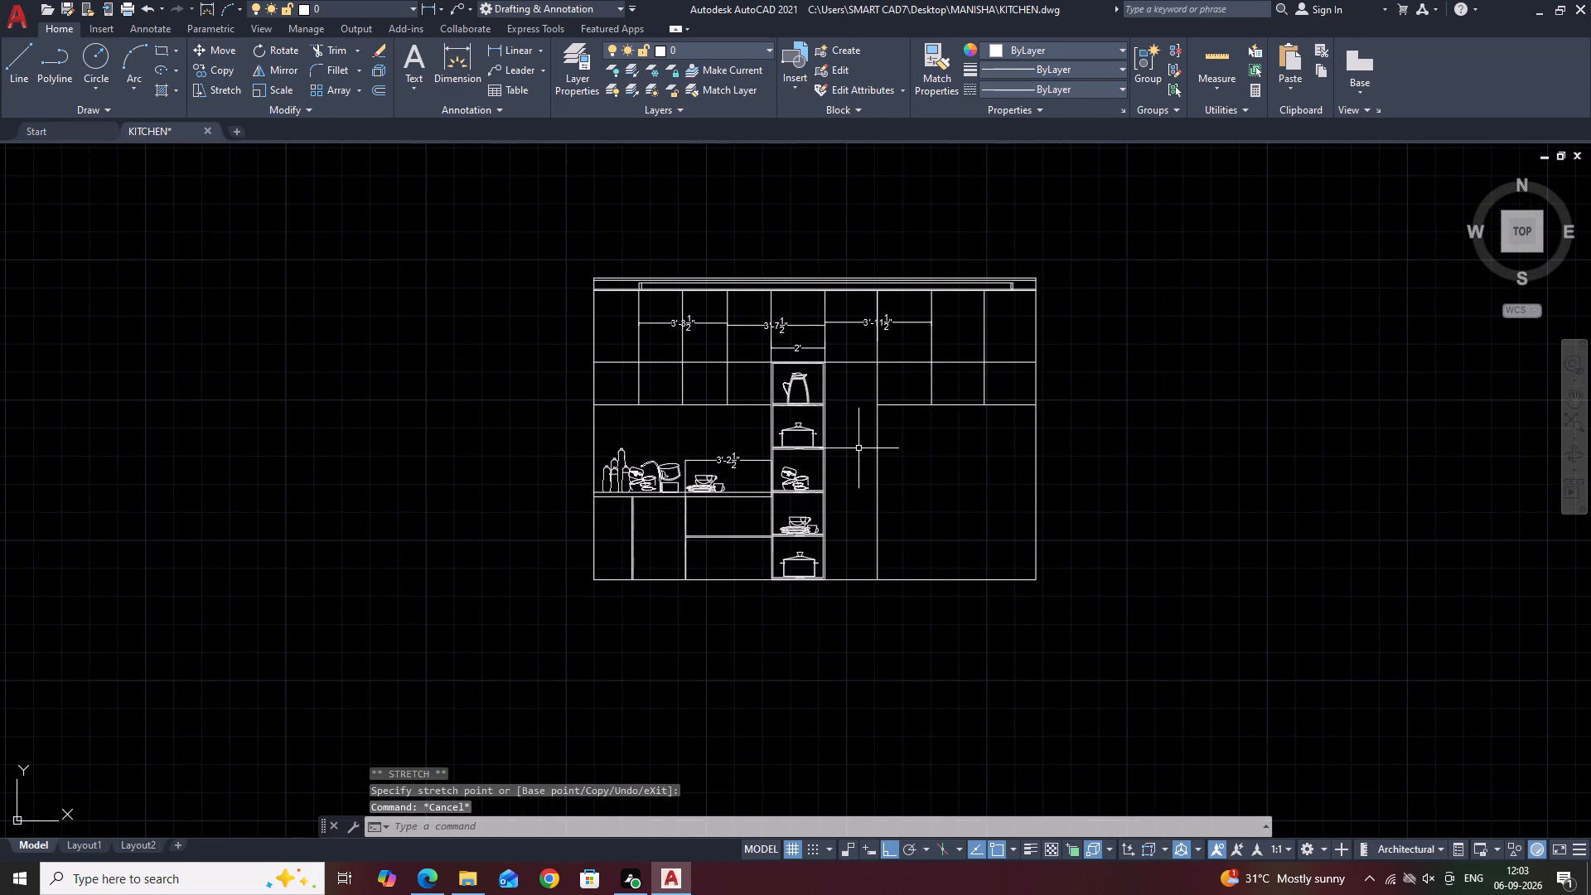
Check the width of the bay directly right of the tall shelf unit with a temporary linear dimension between its divider lines.
scroll(872, 450, up, 2)
scroll(902, 435, down, 1)
middle_drag(973, 328, 977, 369)
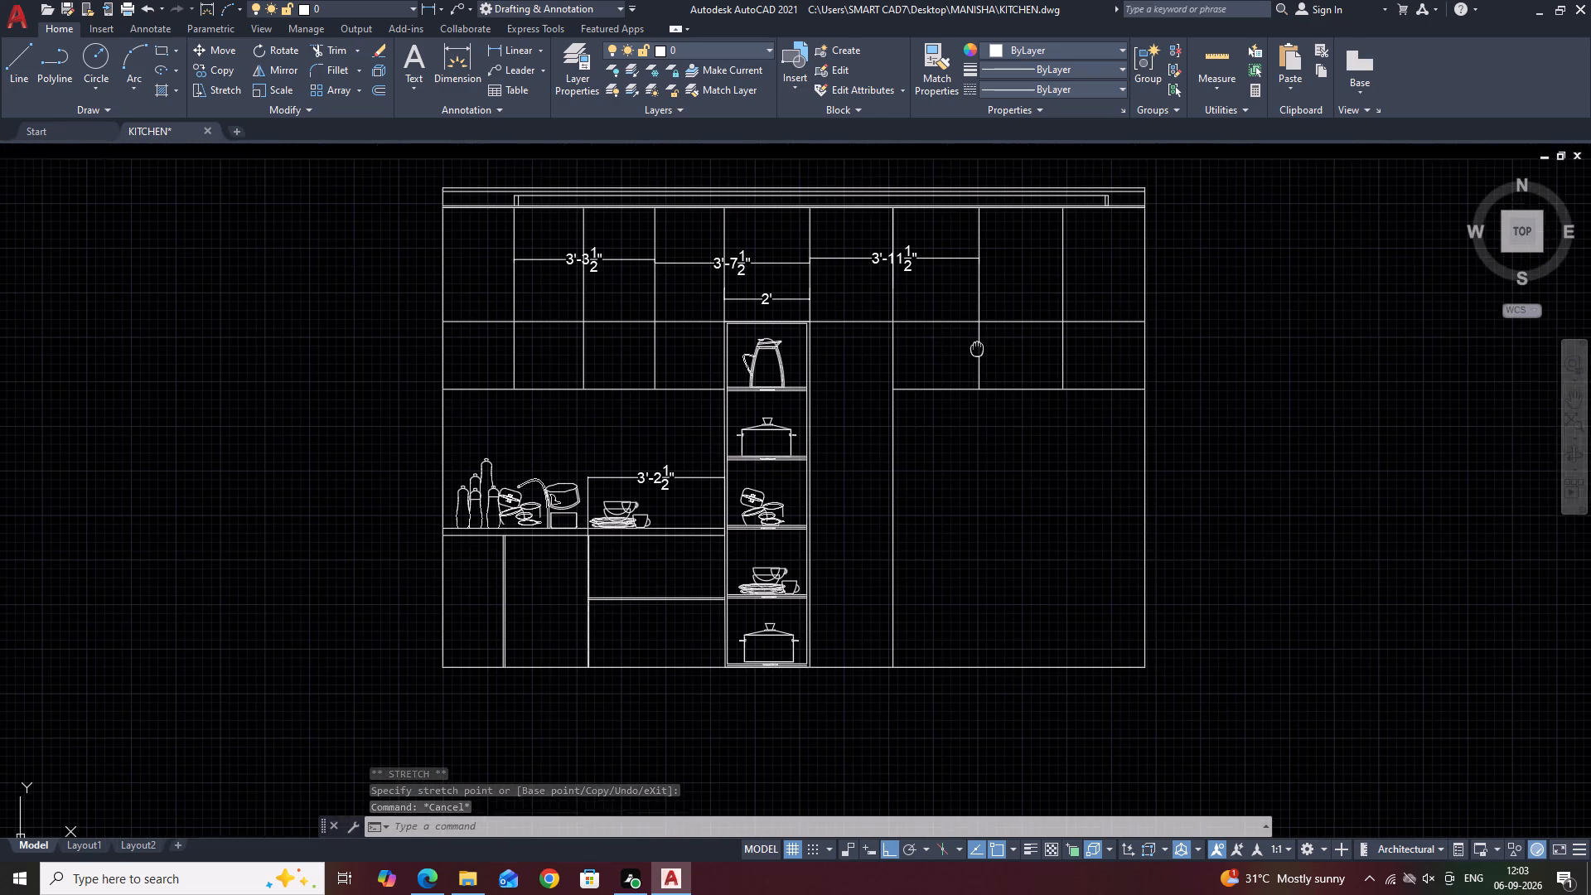
middle_drag(977, 369, 972, 409)
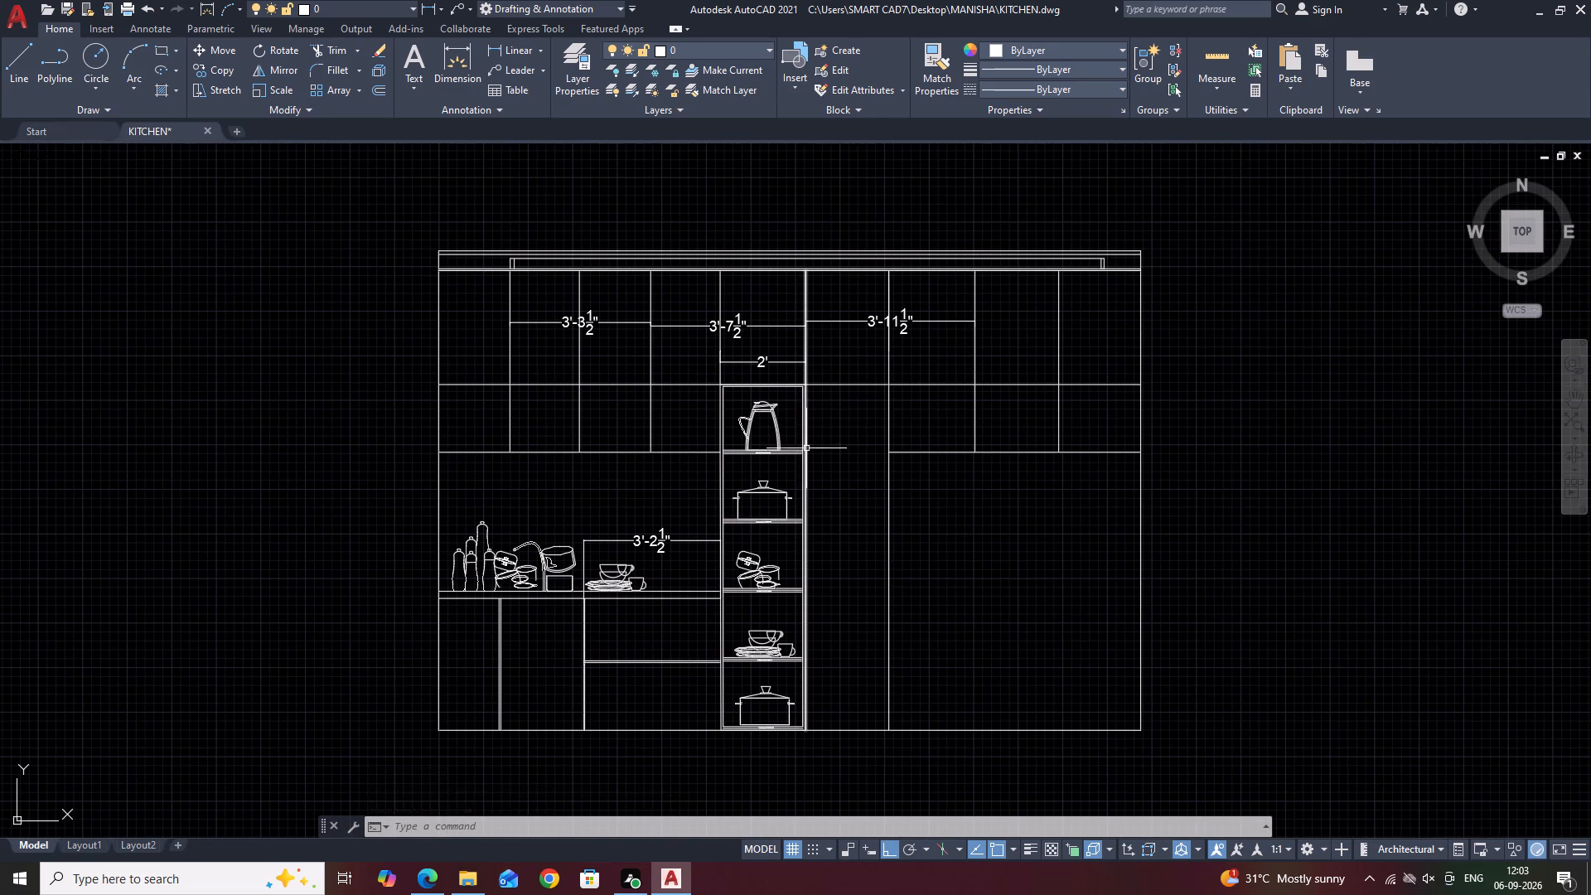
key(Escape)
scroll(797, 367, up, 2)
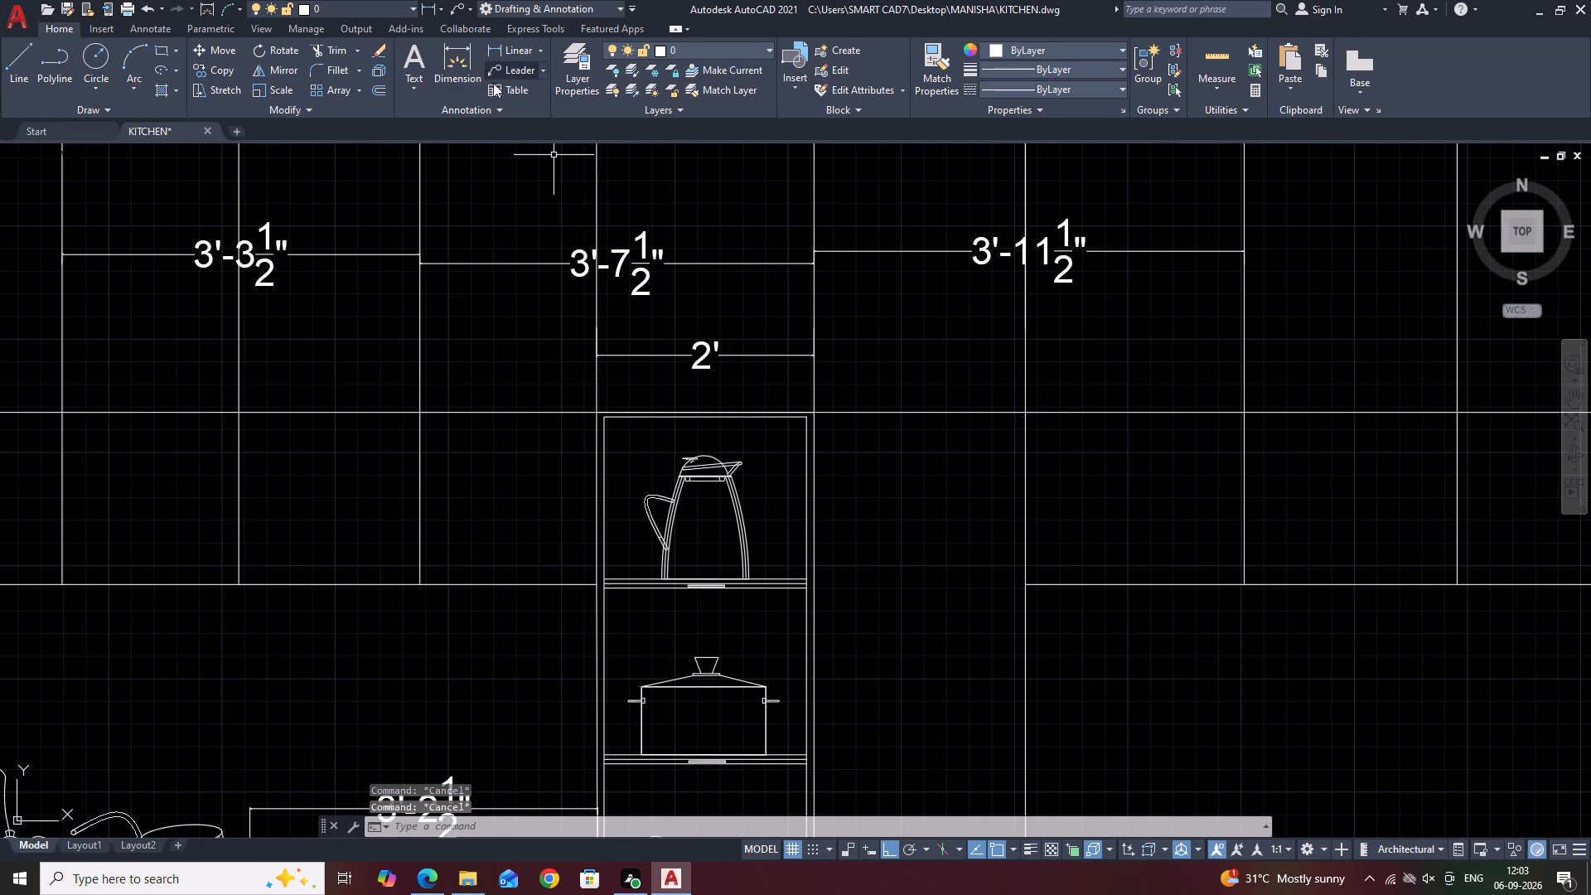
click(501, 43)
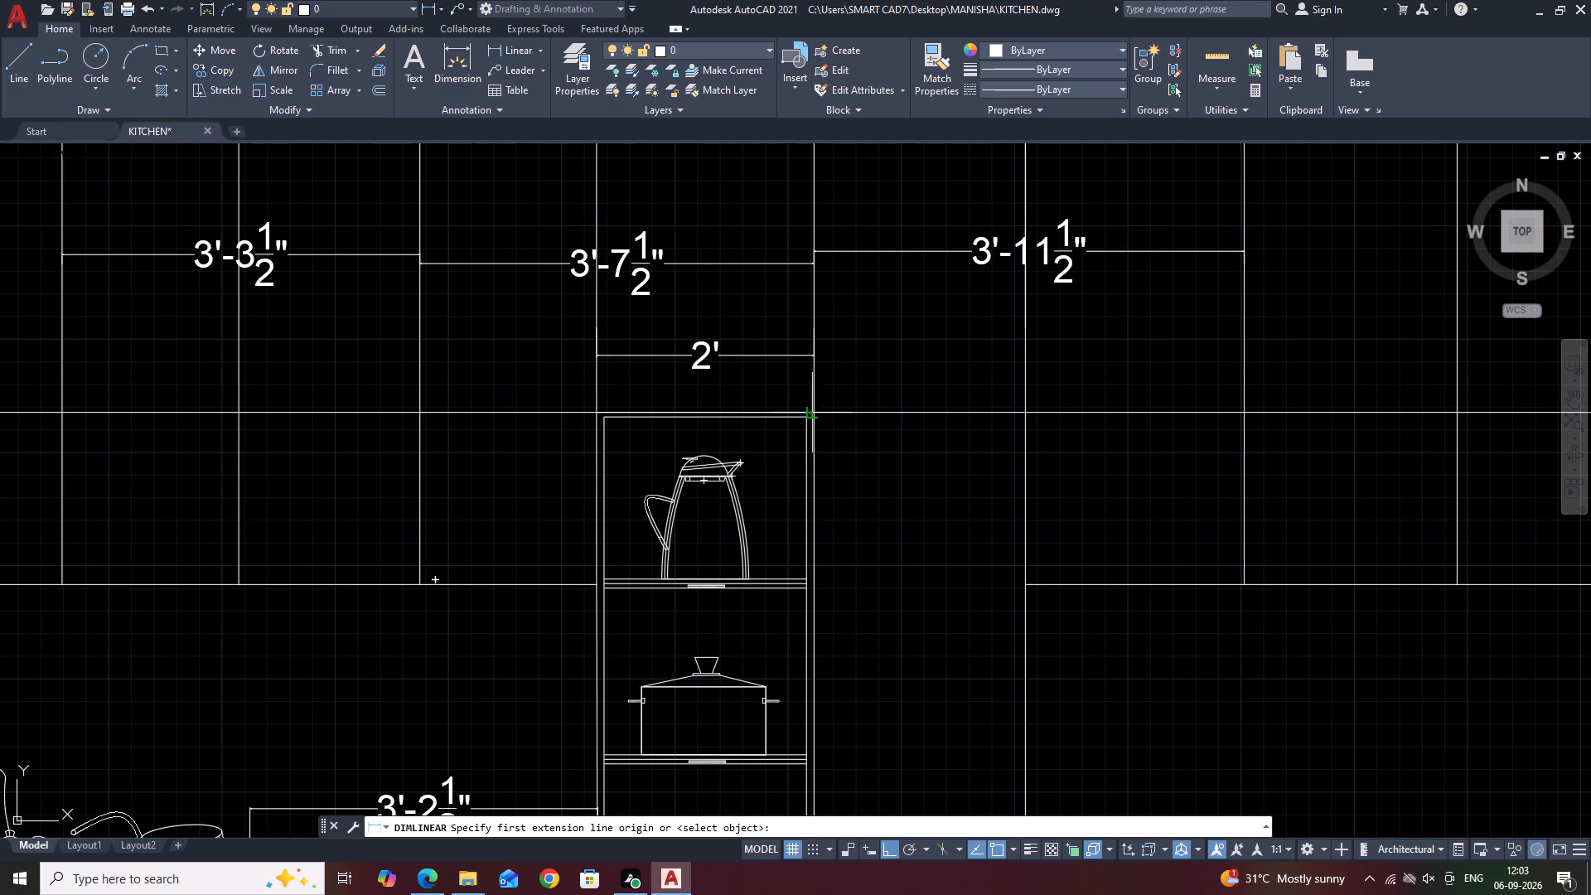
click(819, 409)
click(1031, 414)
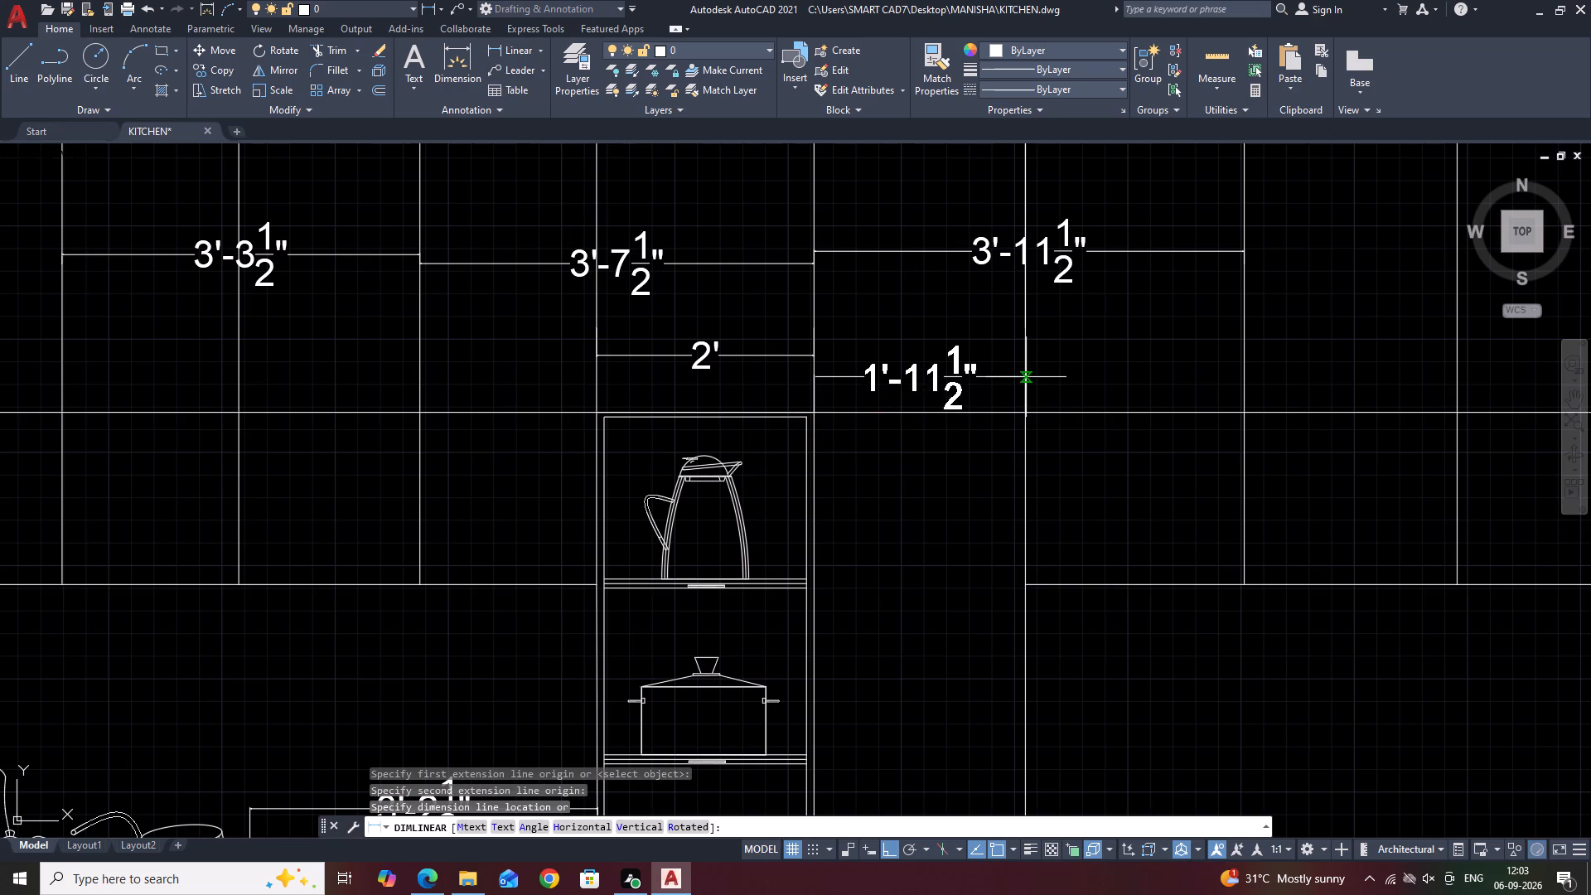
key(Escape)
Offset the full-height divider line on the far side of the bay right of the shelf unit 0.5" outward.
scroll(976, 312, down, 2)
click(1000, 322)
click(993, 313)
middle_drag(994, 324, 957, 360)
text(O)
key(space)
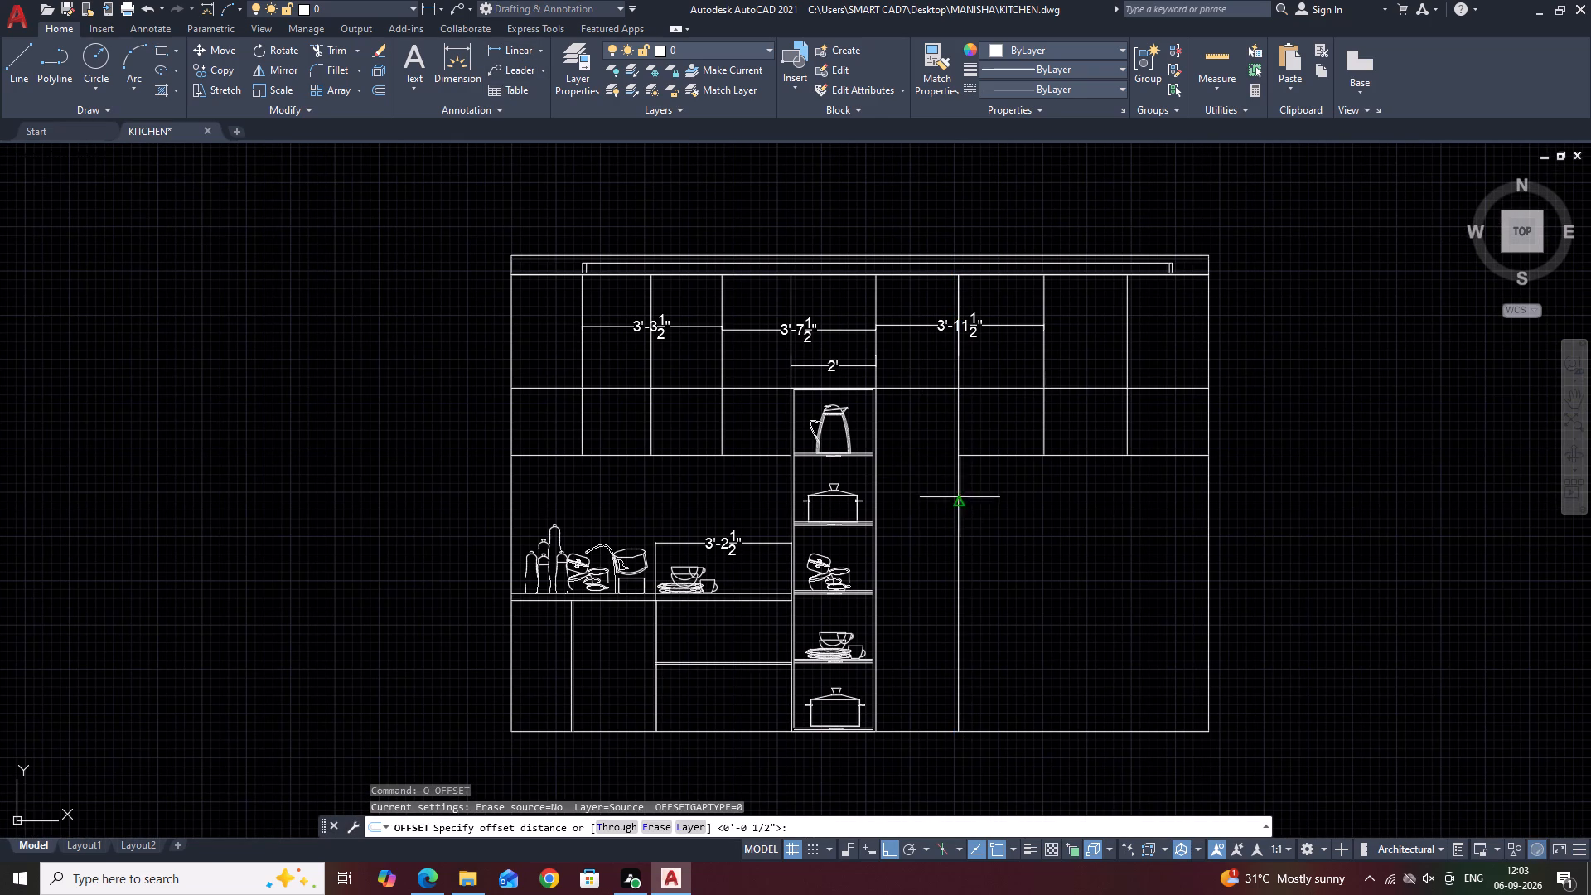
key(0)
key(period)
key(6)
key(BackSpace)
key(5)
key(space)
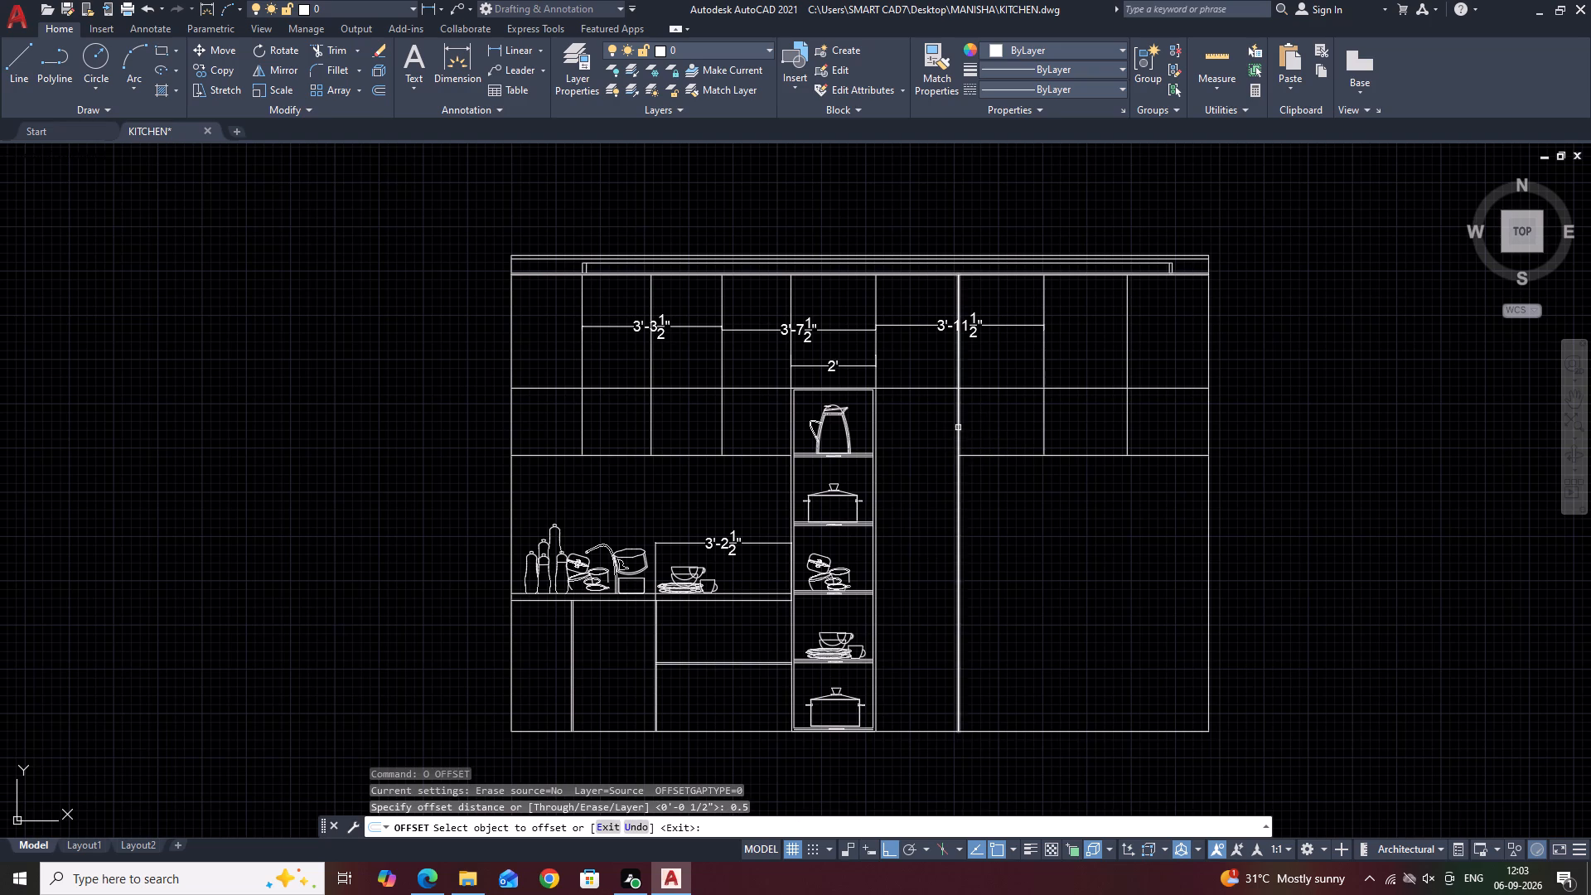
click(958, 428)
click(985, 422)
key(Escape)
Erase the original divider line beside its new 0.5" offset copy.
scroll(929, 443, up, 3)
click(1039, 425)
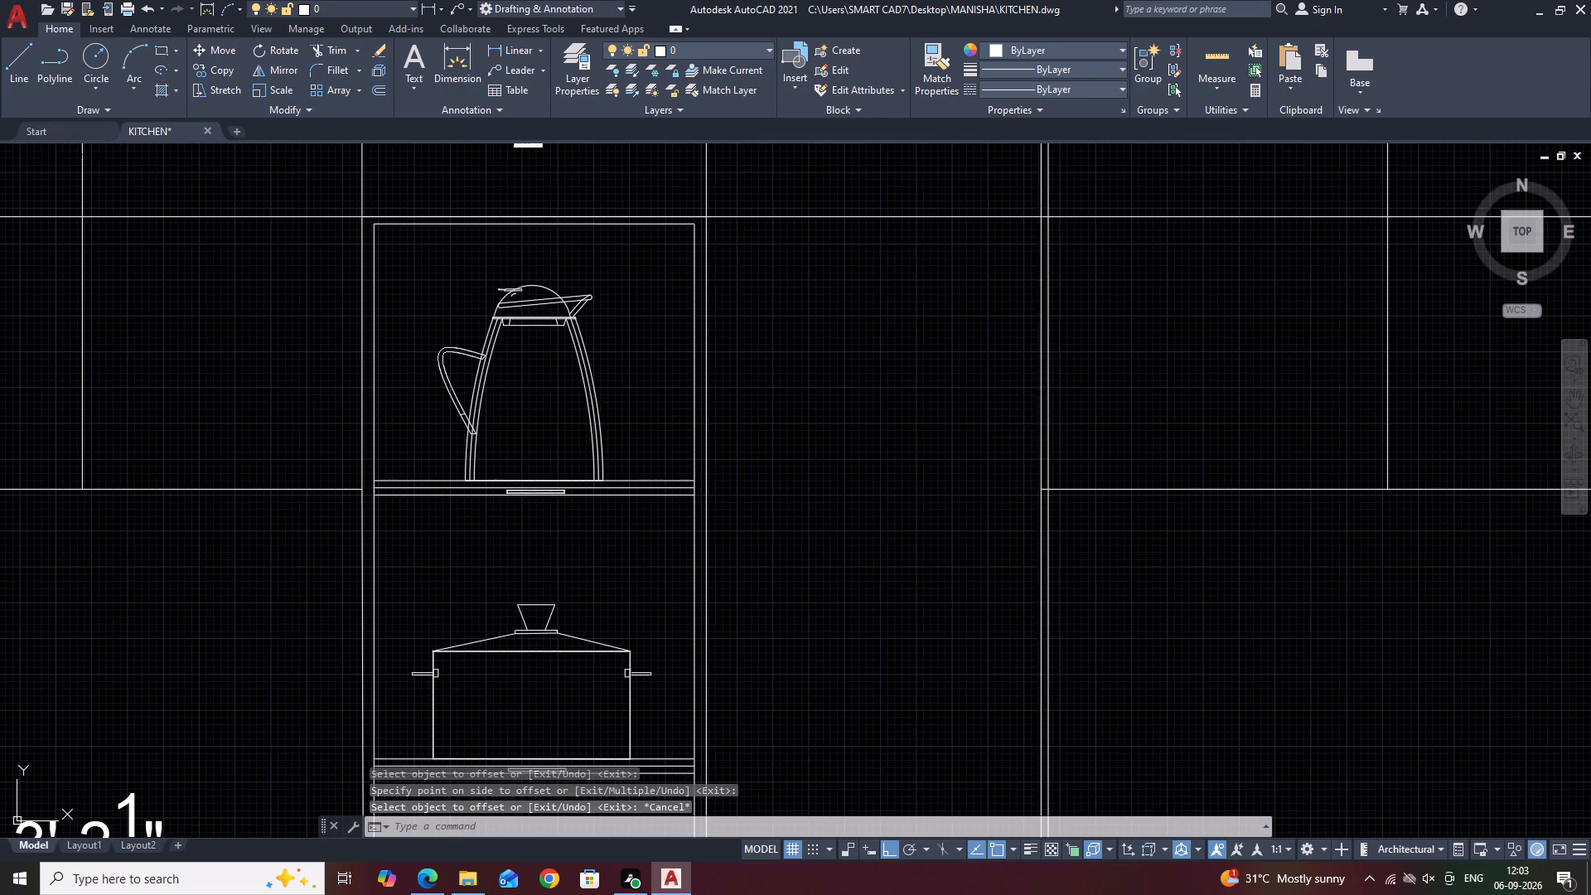
key(Delete)
Trim the short end of the horizontal cabinet bottom line that projects past the new divider line.
scroll(1023, 503, down, 3)
key(t)
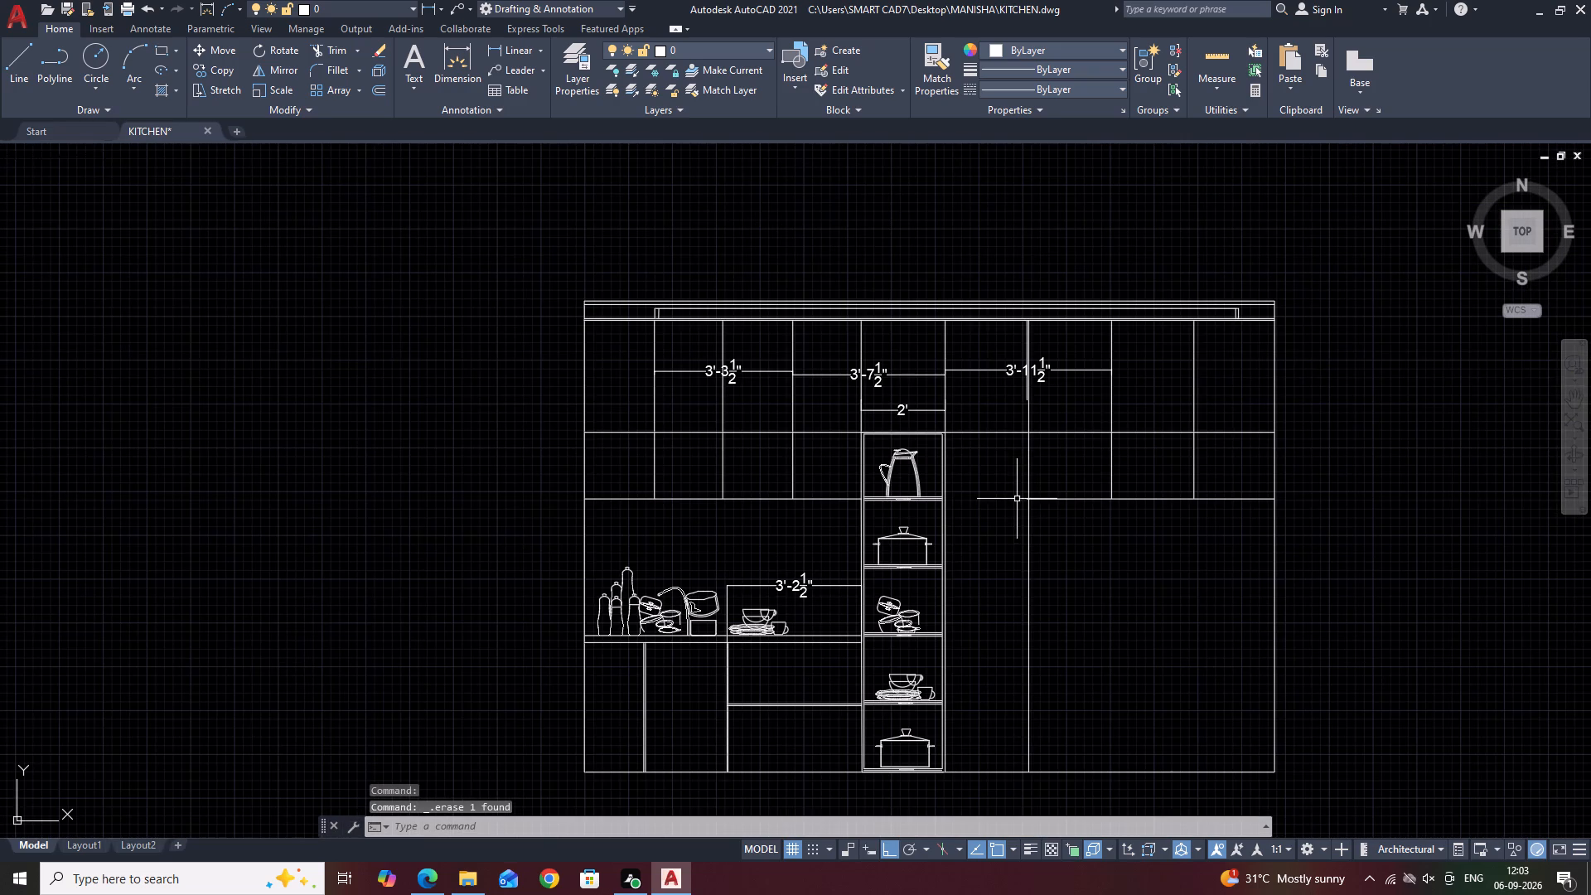
text(R)
key(space)
scroll(1017, 499, up, 2)
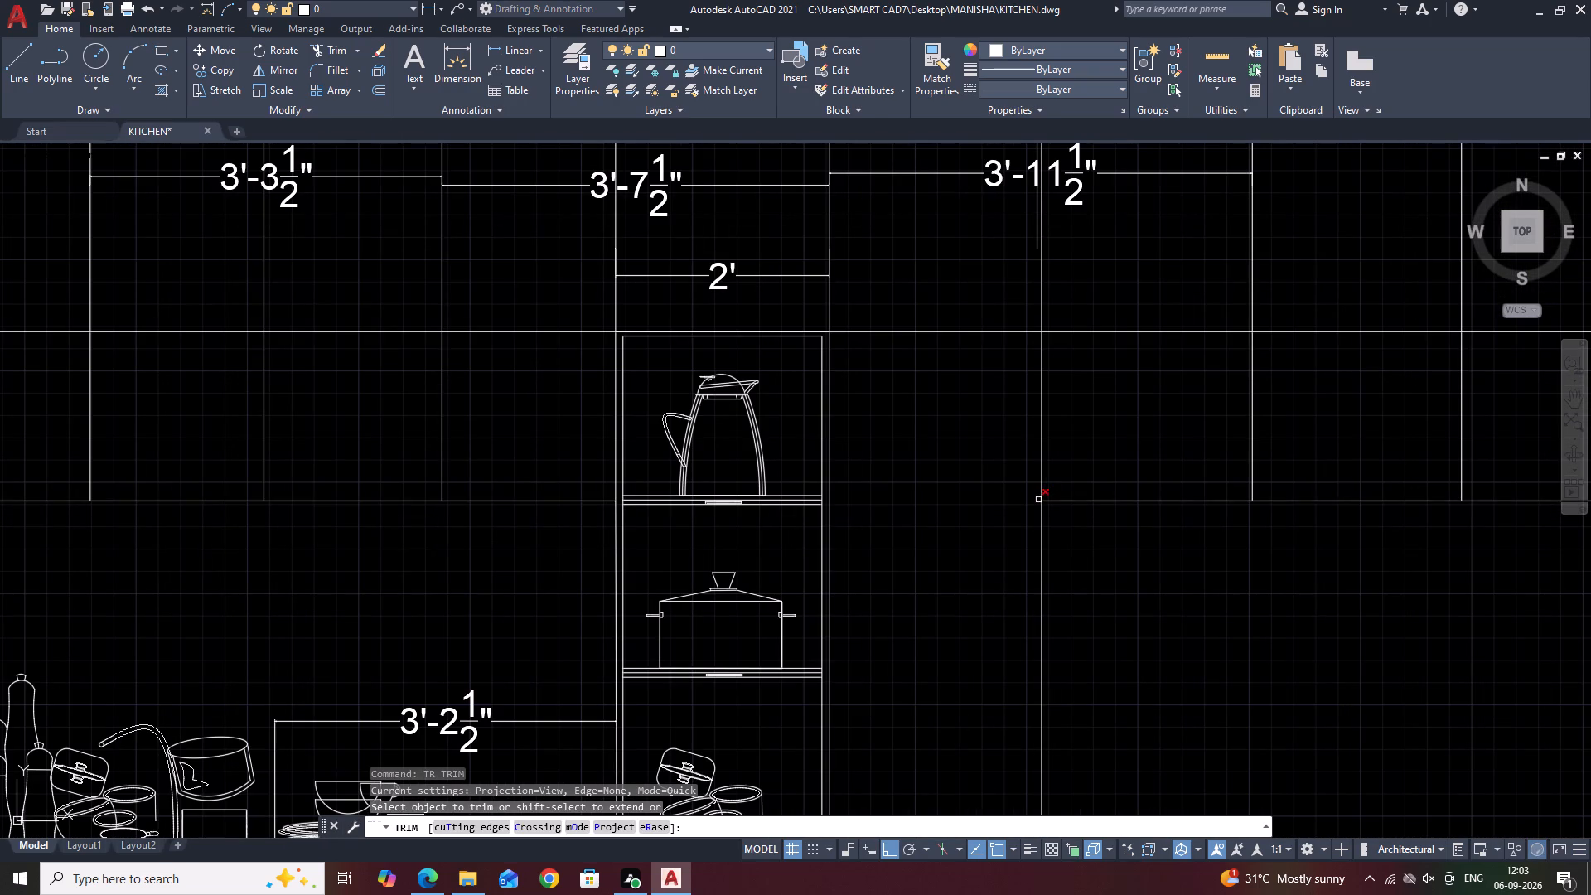
click(1037, 500)
middle_drag(994, 285, 992, 491)
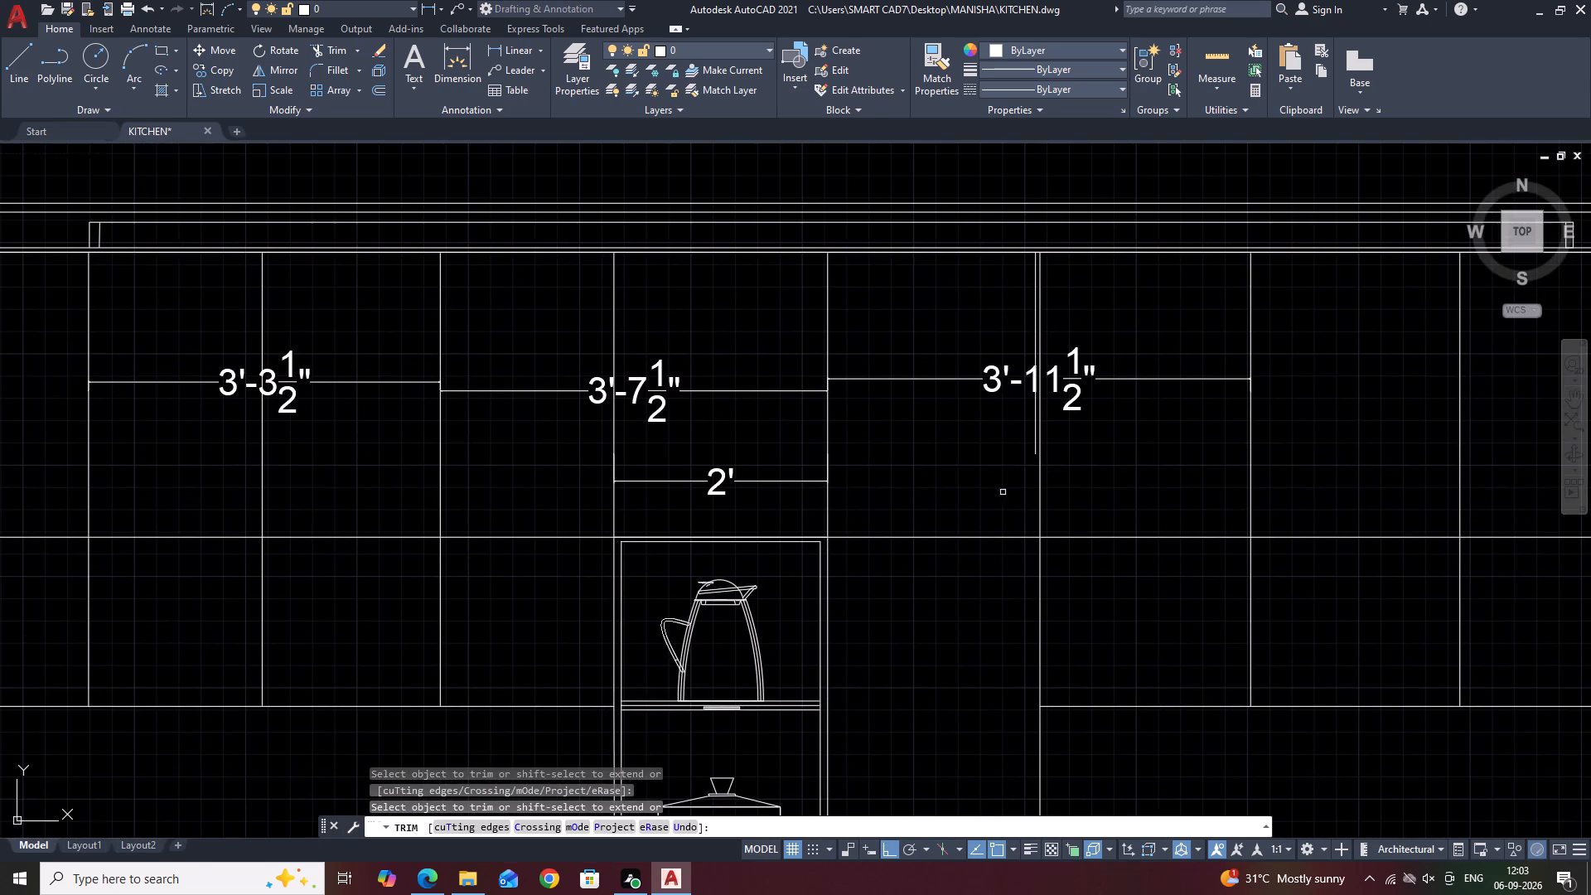
key(Escape)
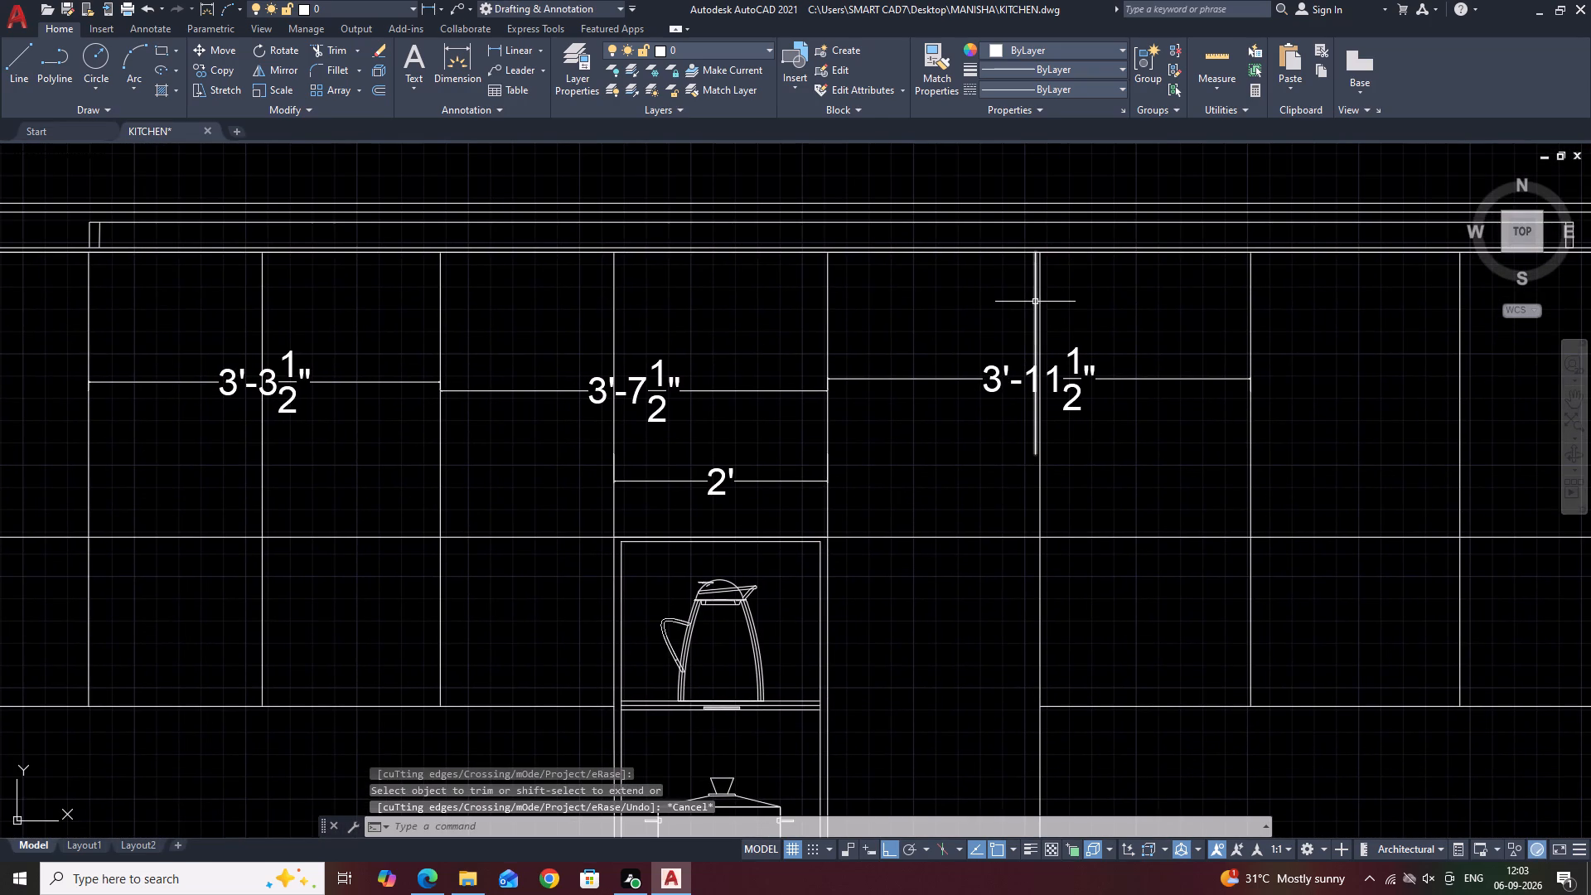
Erase the leftover short vertical line beside the new divider in the upper cabinets.
click(1035, 302)
key(Delete)
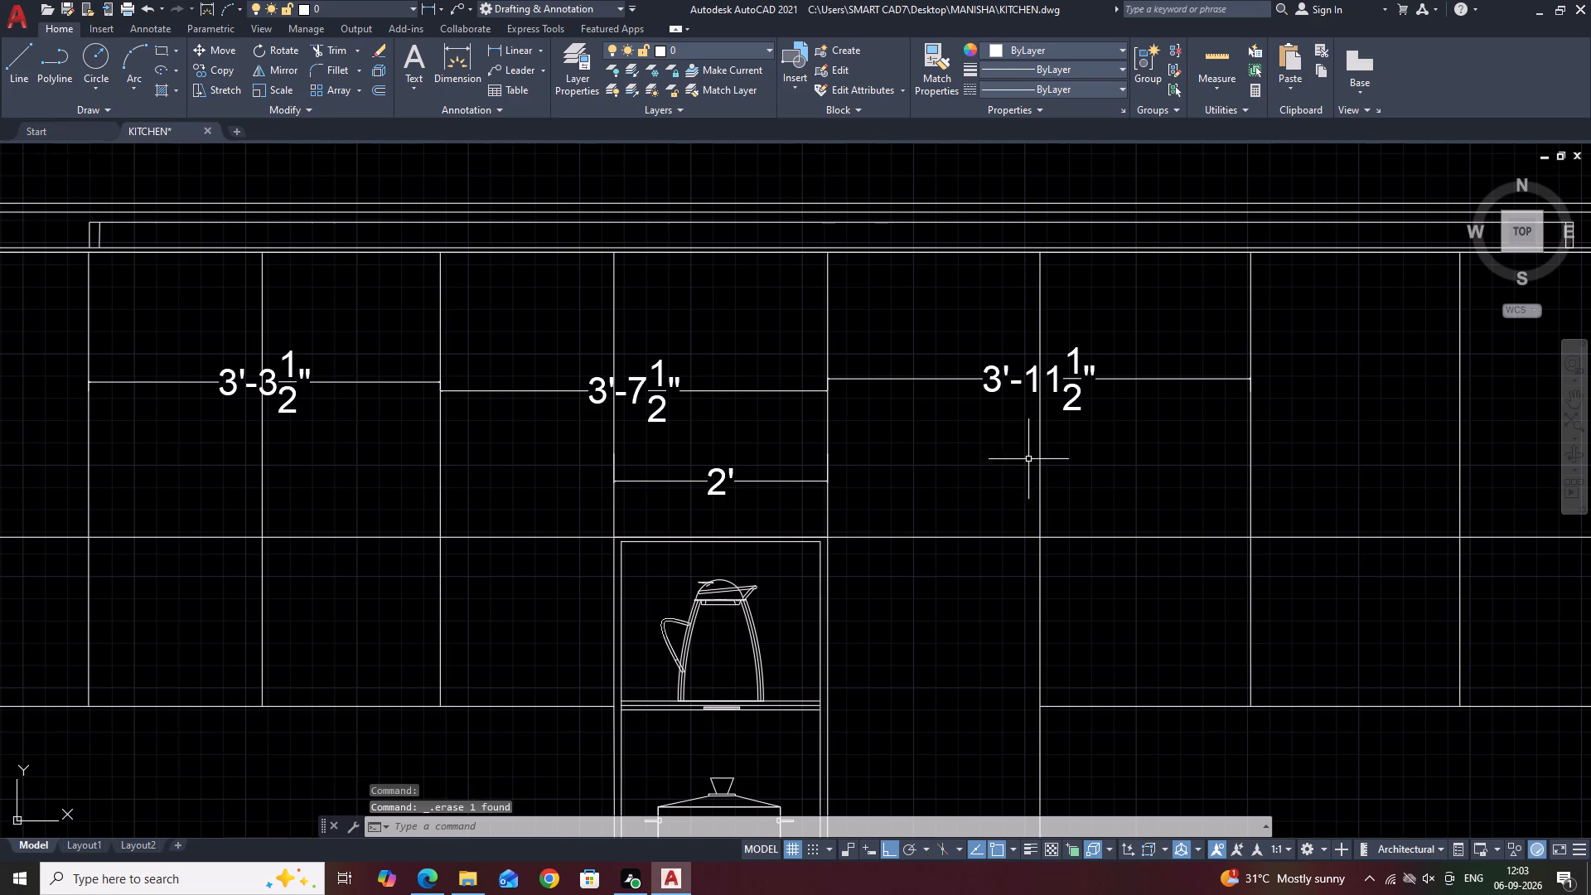
Review the full elevation, examining the cabinet bays to the right of the tall shelf unit.
middle_drag(1264, 562, 1006, 404)
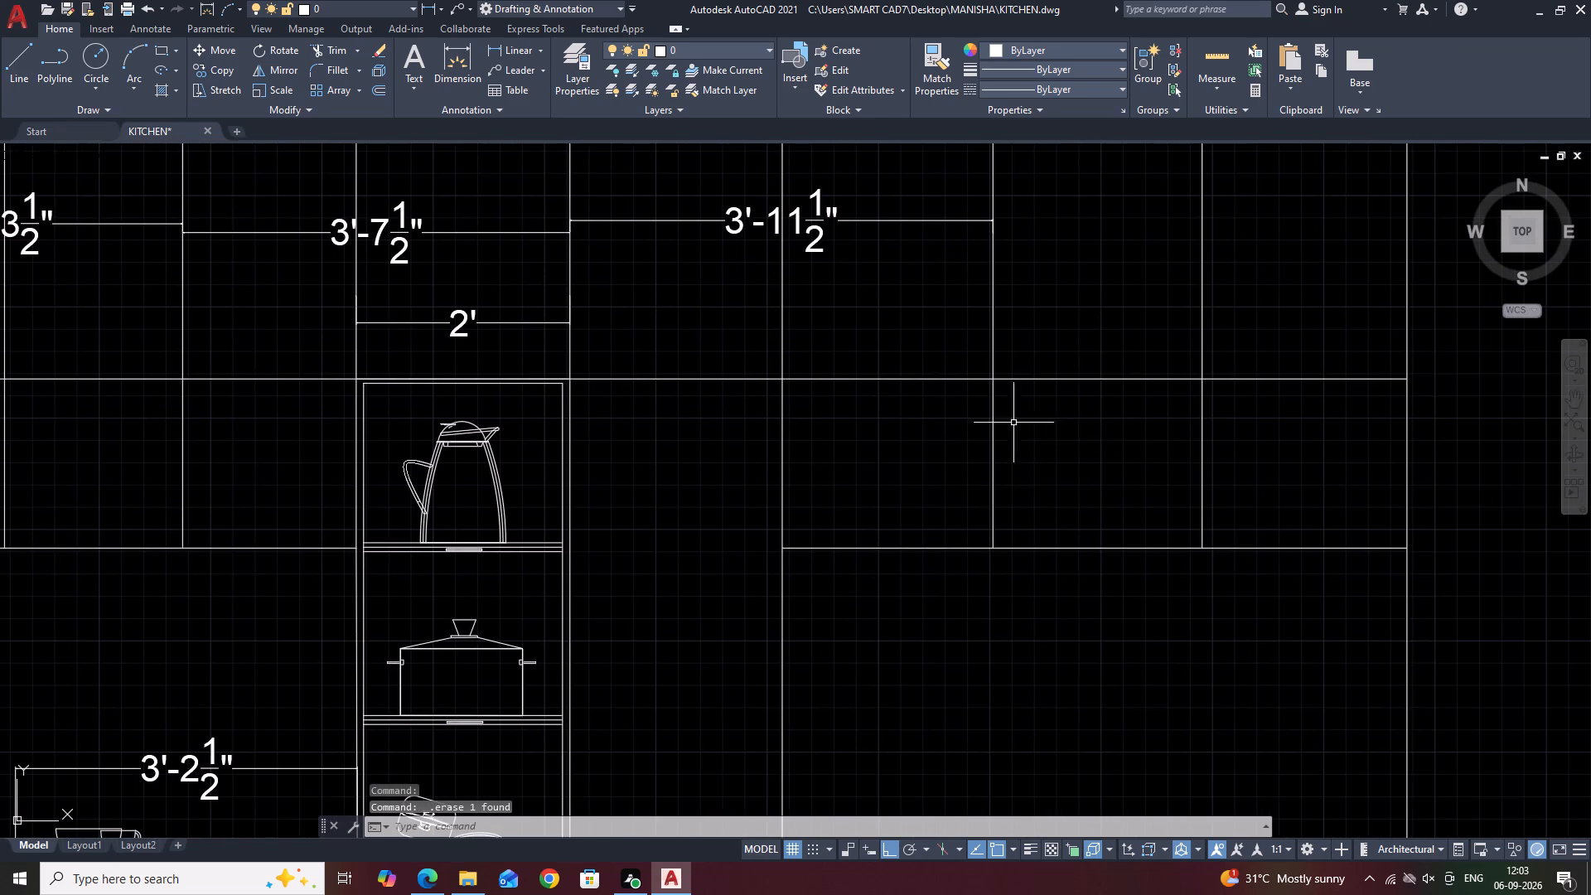
scroll(967, 232, down, 1)
scroll(1037, 320, down, 1)
middle_drag(1007, 537, 1018, 485)
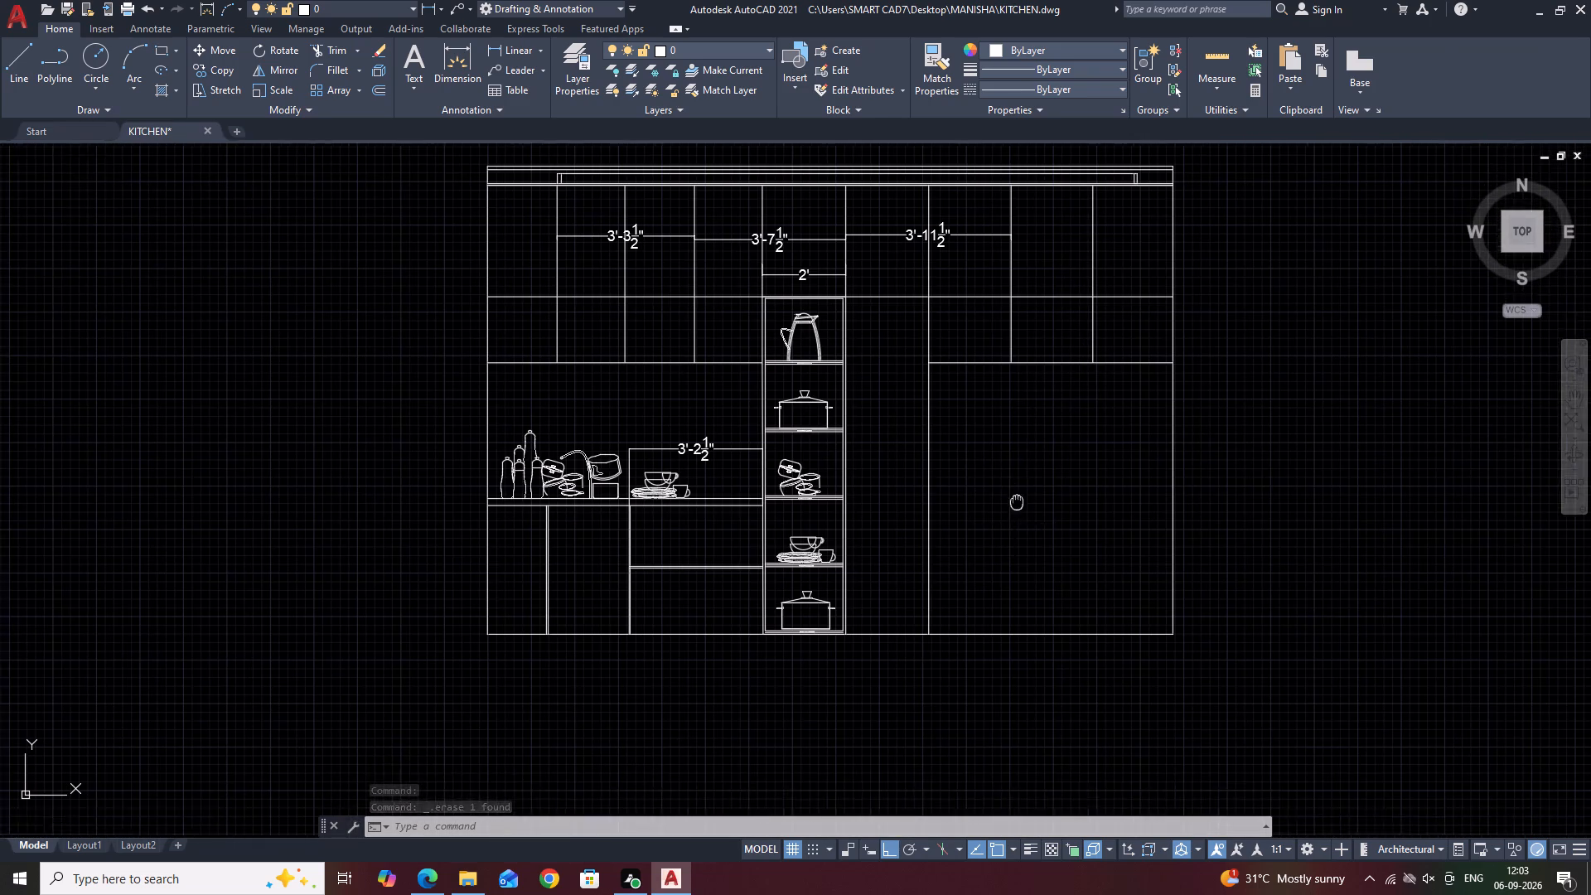
middle_drag(1018, 485, 1018, 455)
scroll(1039, 539, down, 1)
middle_drag(1006, 404, 1011, 443)
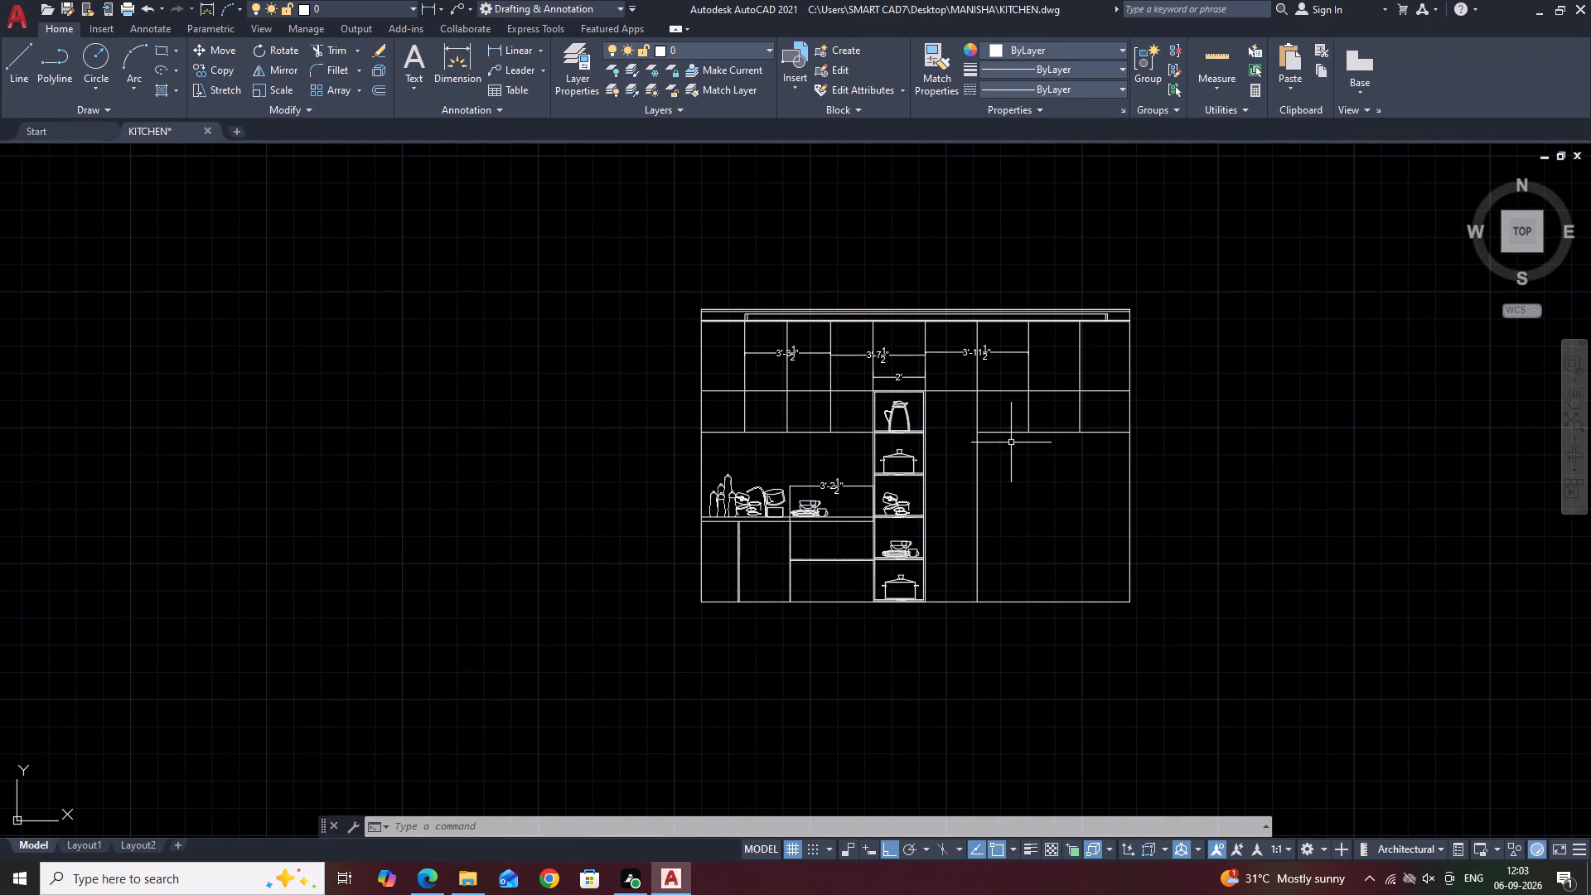
middle_drag(926, 428, 831, 413)
scroll(971, 400, up, 1)
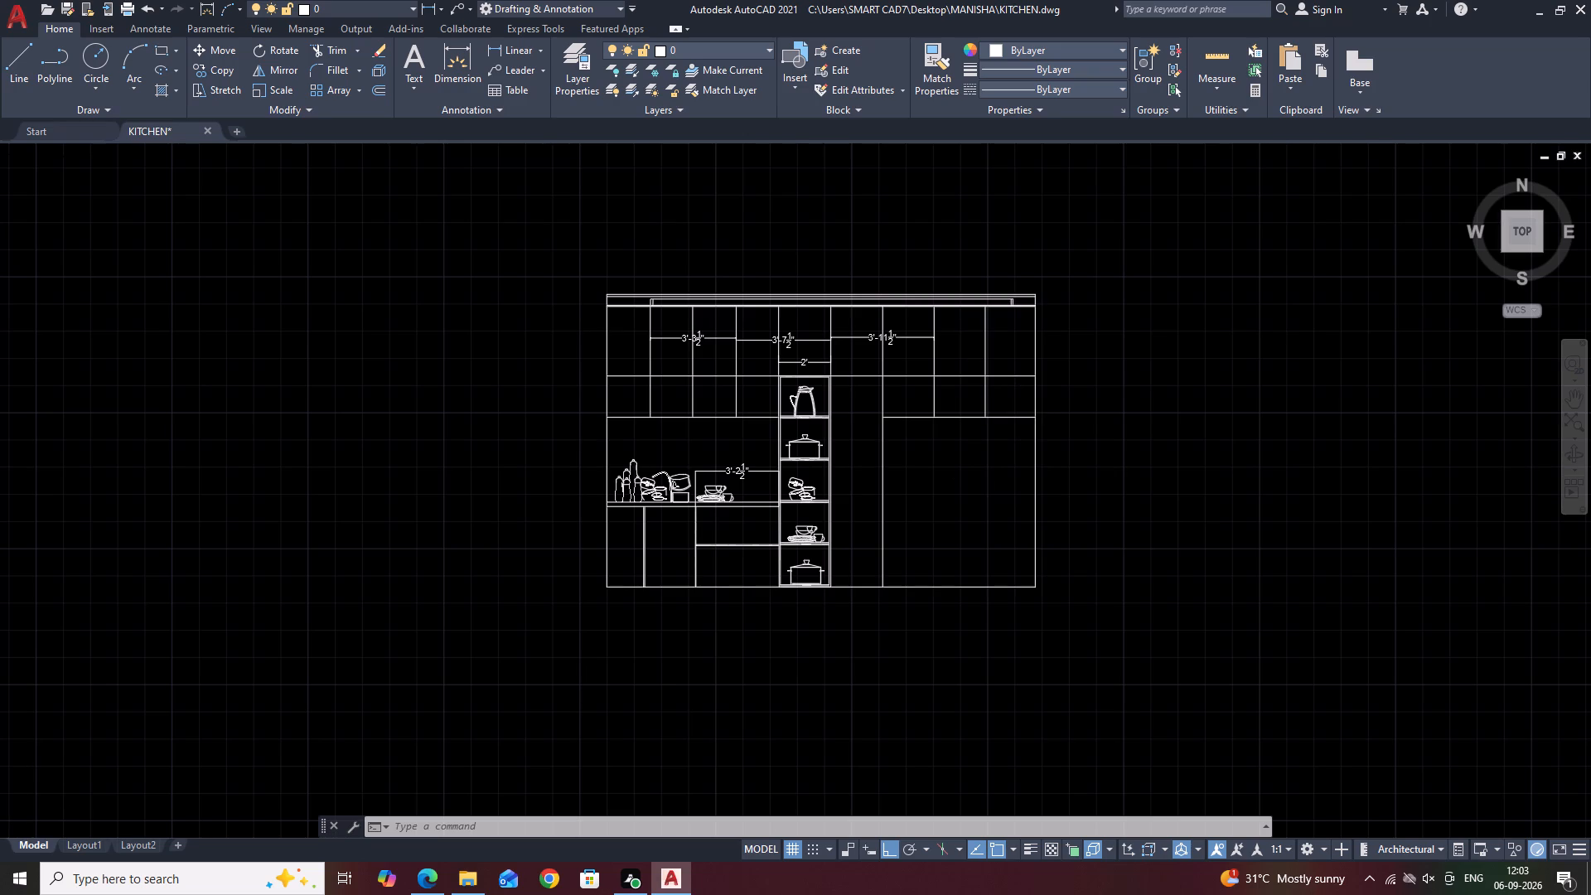
middle_drag(975, 410, 984, 473)
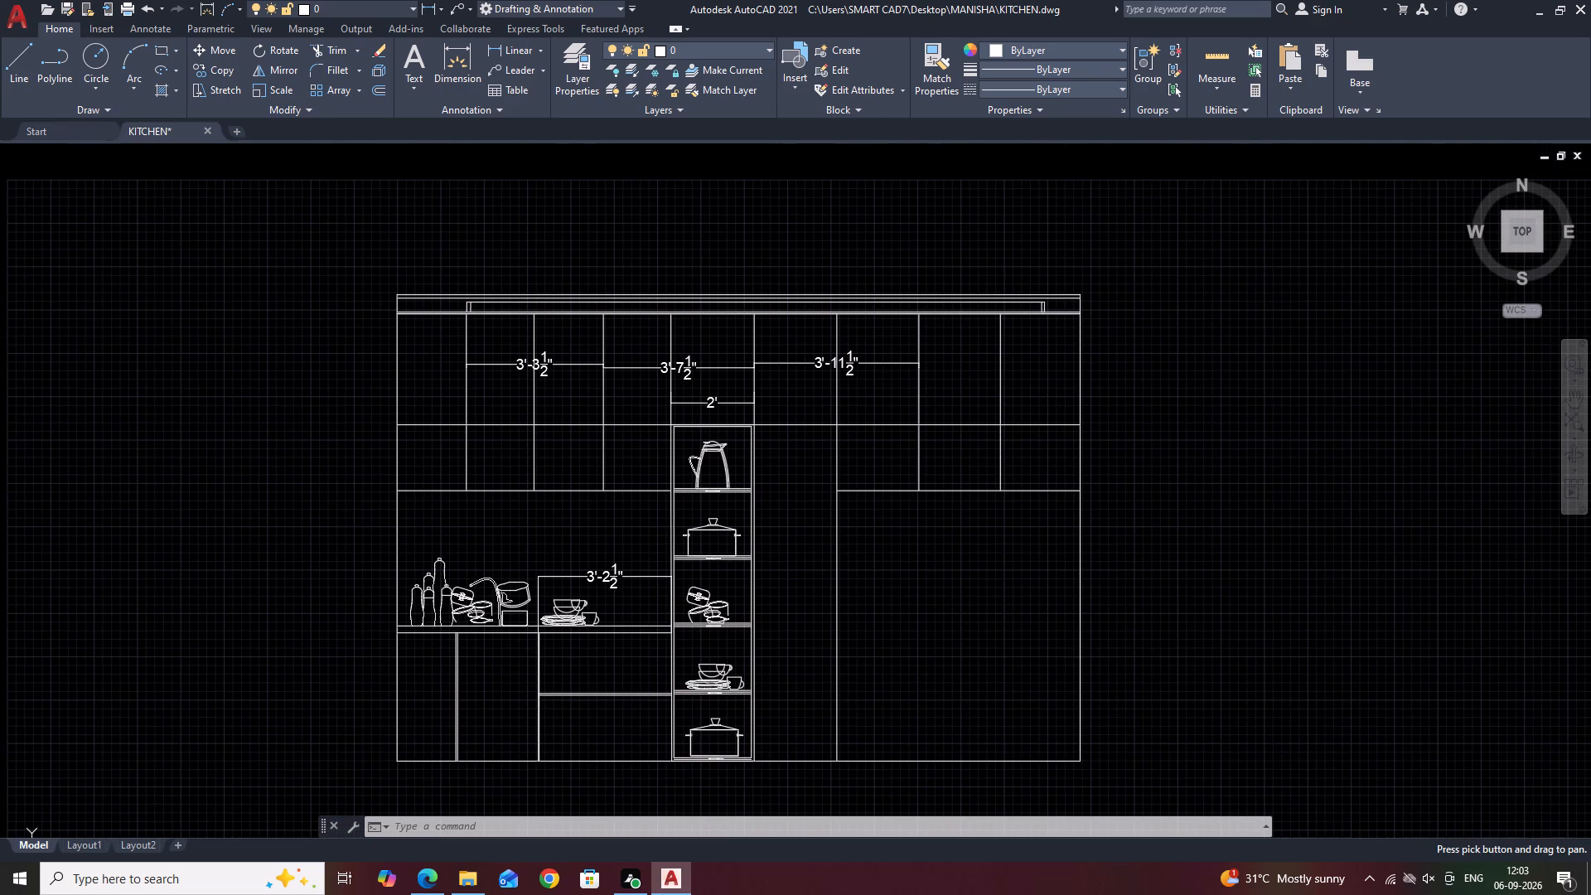
middle_drag(838, 496, 923, 467)
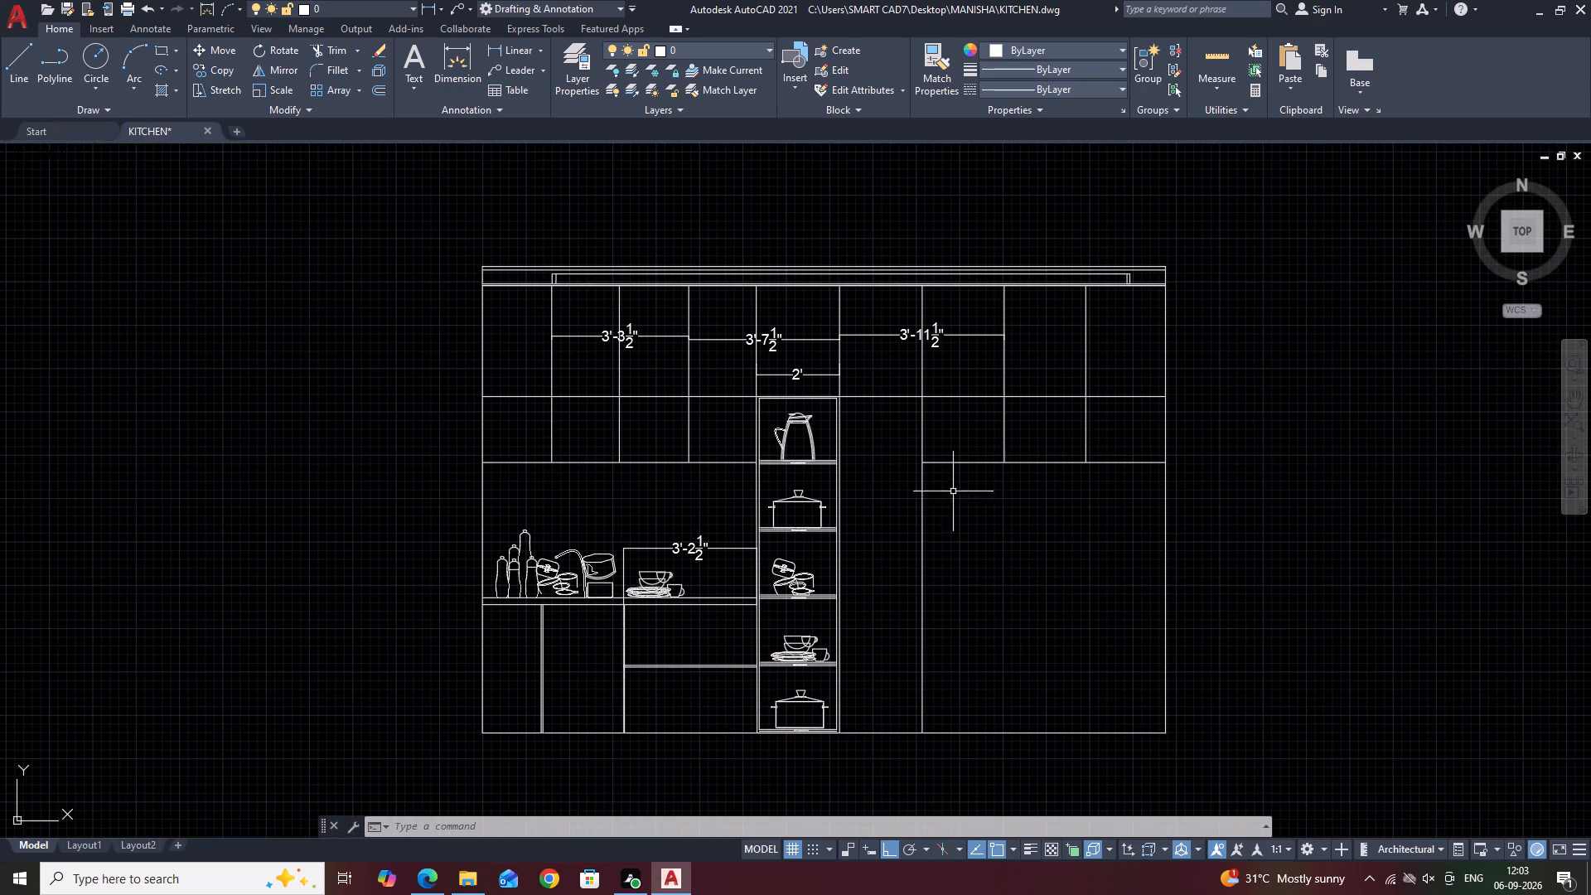
middle_drag(958, 491, 968, 450)
Draw a vertical line from the bottom of the upper cabinet divider where the 3'-11 1/2" dimension ends down to the base line.
middle_drag(901, 490, 896, 410)
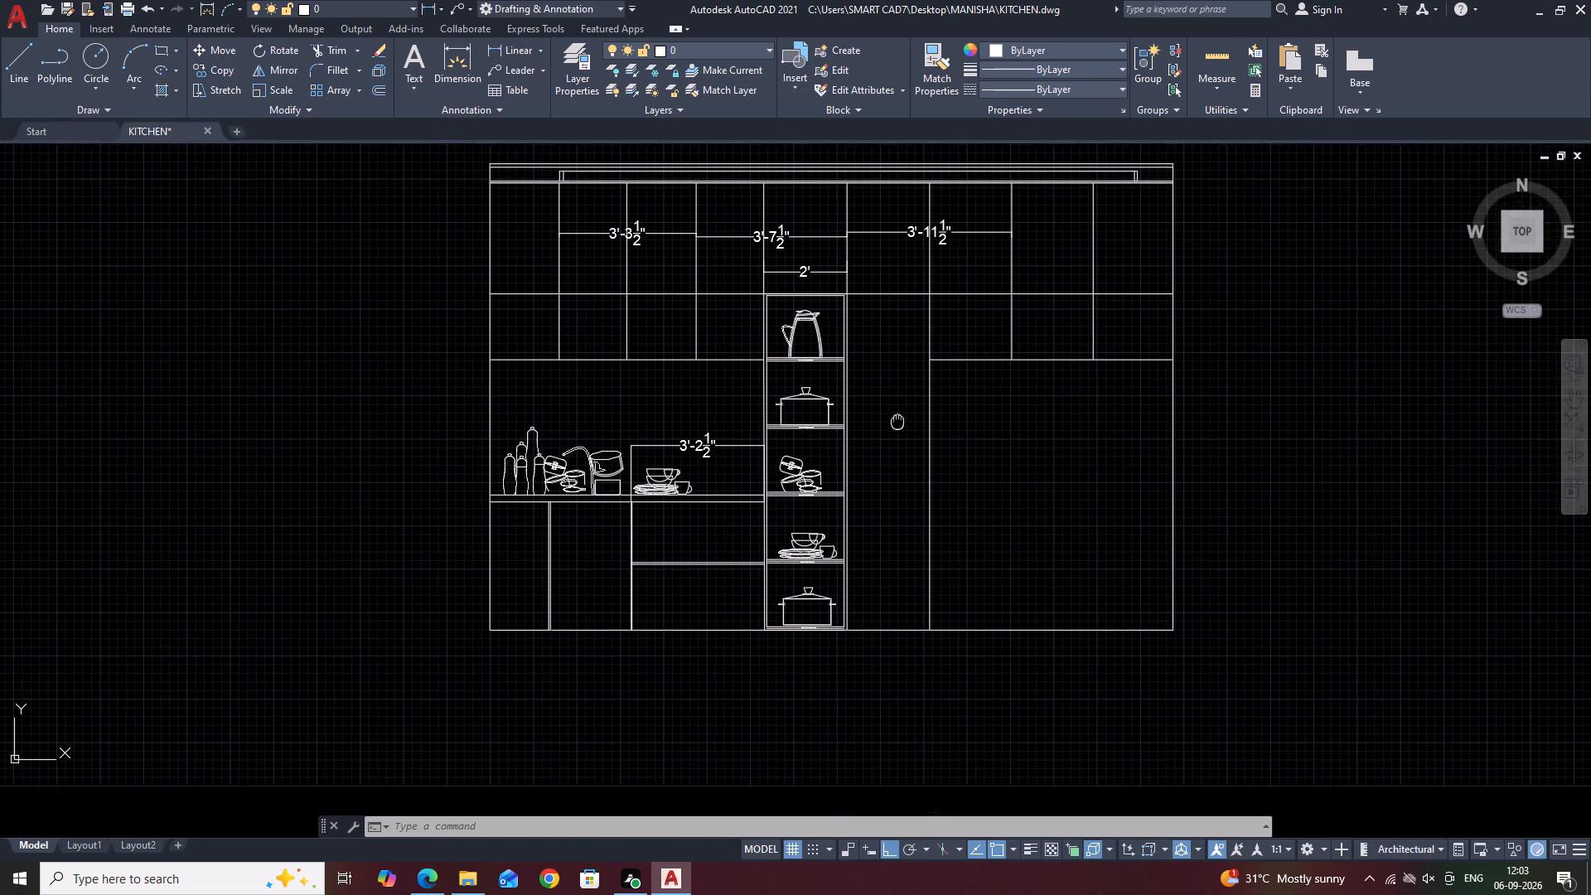
middle_drag(896, 410, 896, 404)
key(l)
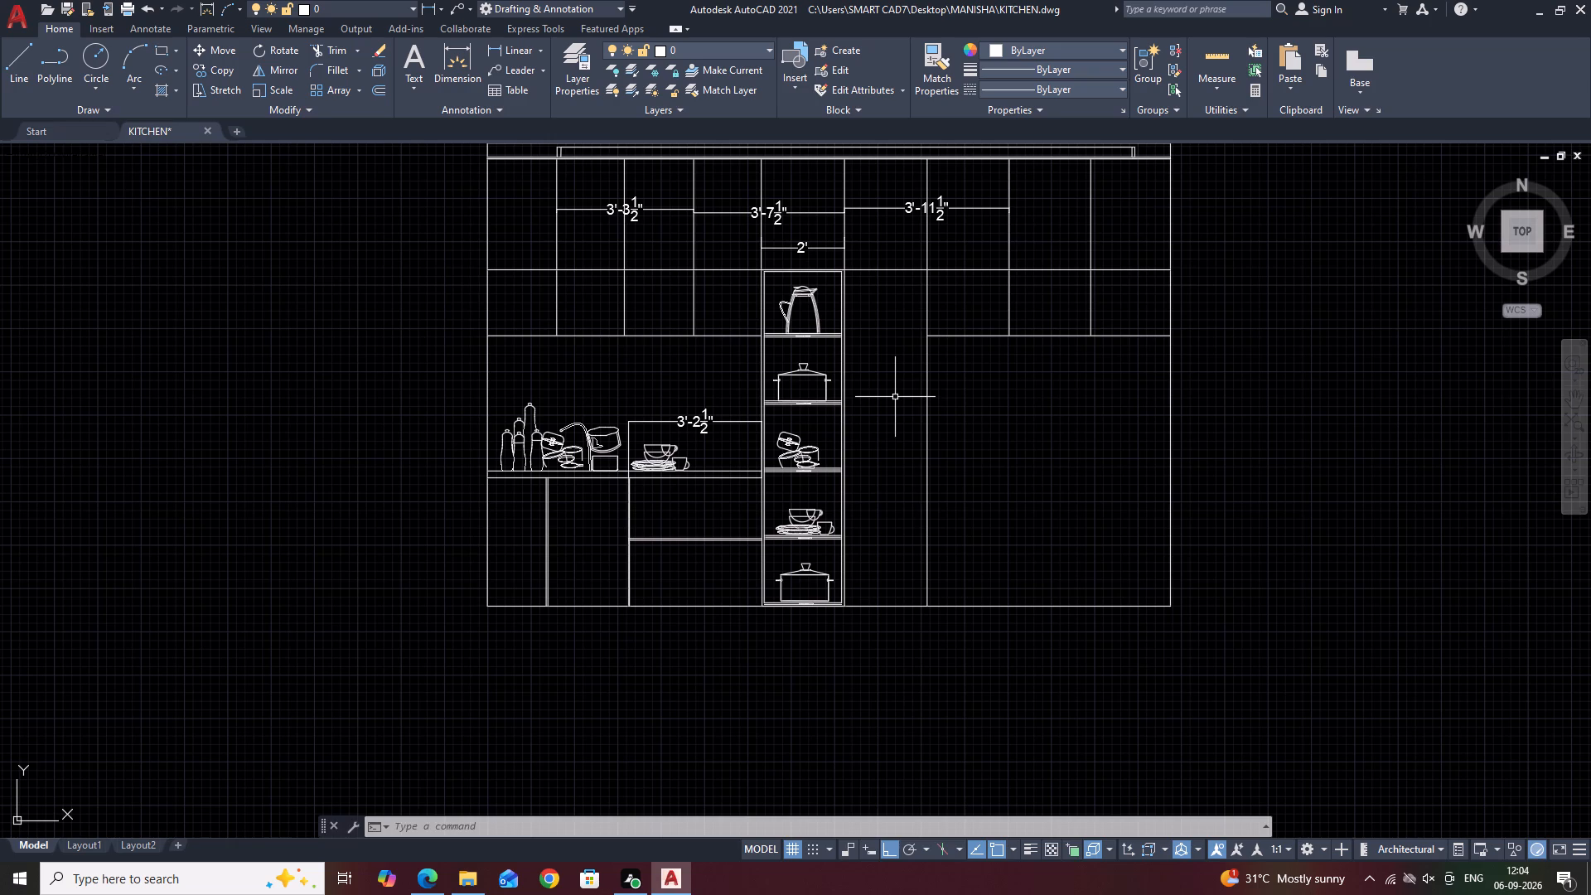
key(space)
click(1008, 336)
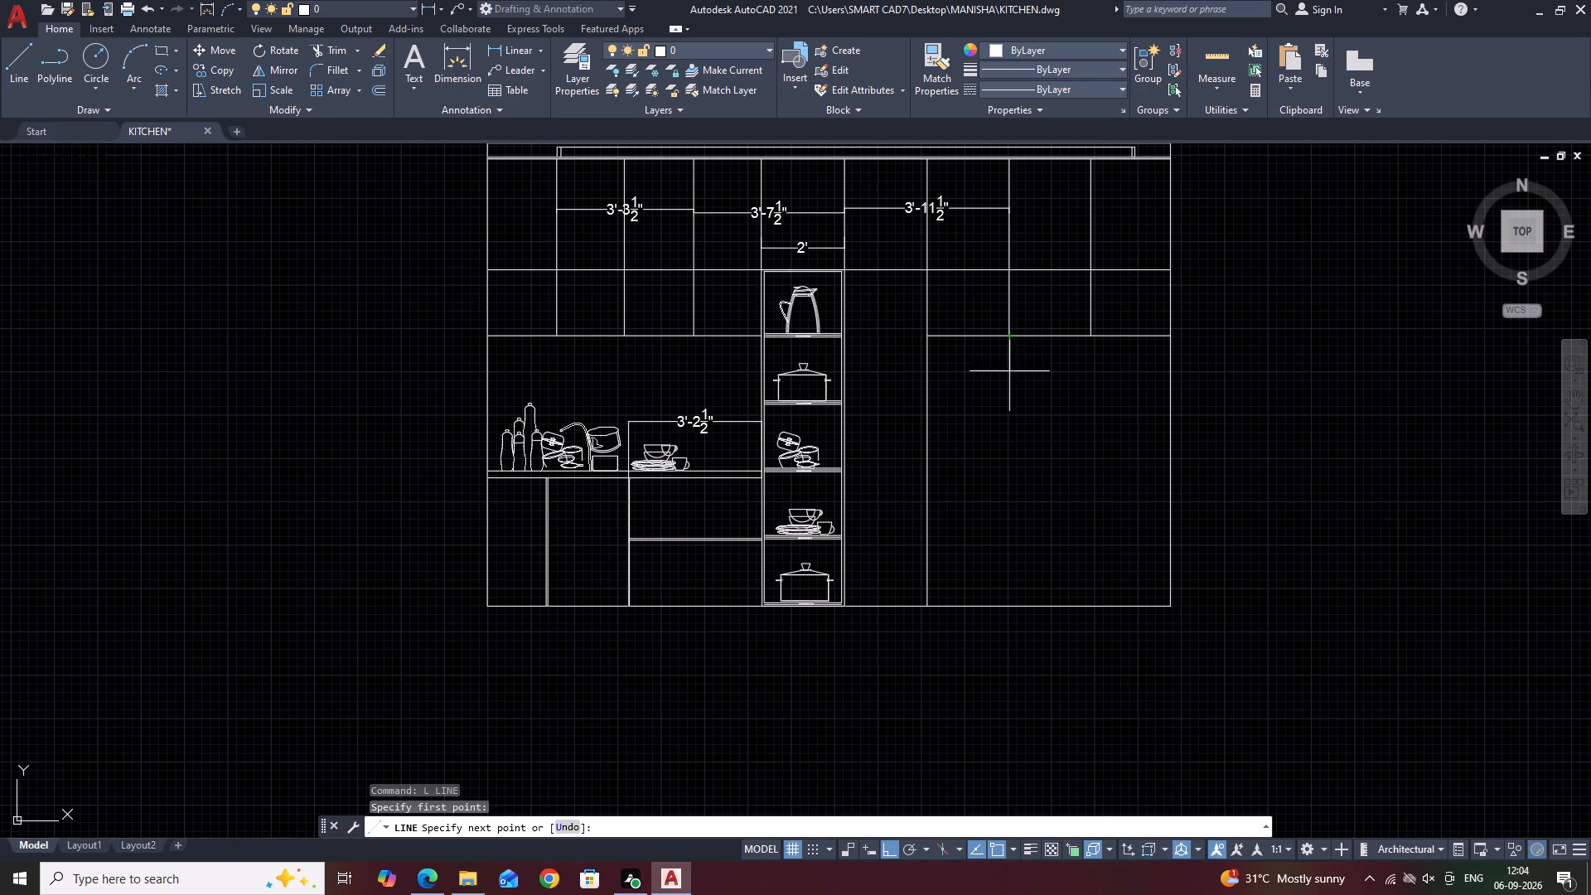
click(1014, 607)
key(Escape)
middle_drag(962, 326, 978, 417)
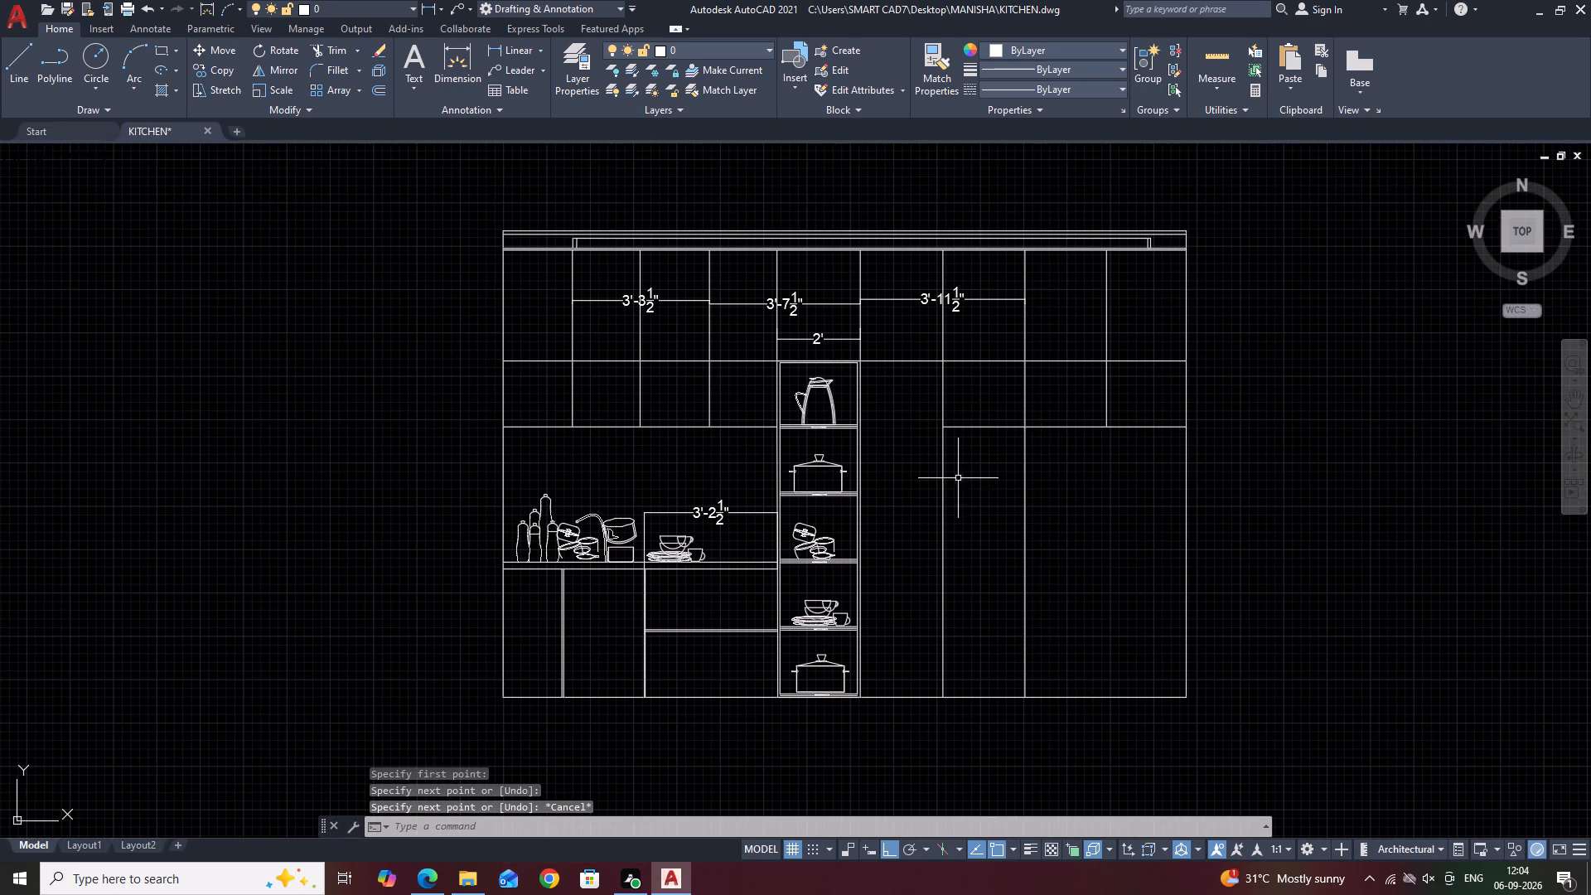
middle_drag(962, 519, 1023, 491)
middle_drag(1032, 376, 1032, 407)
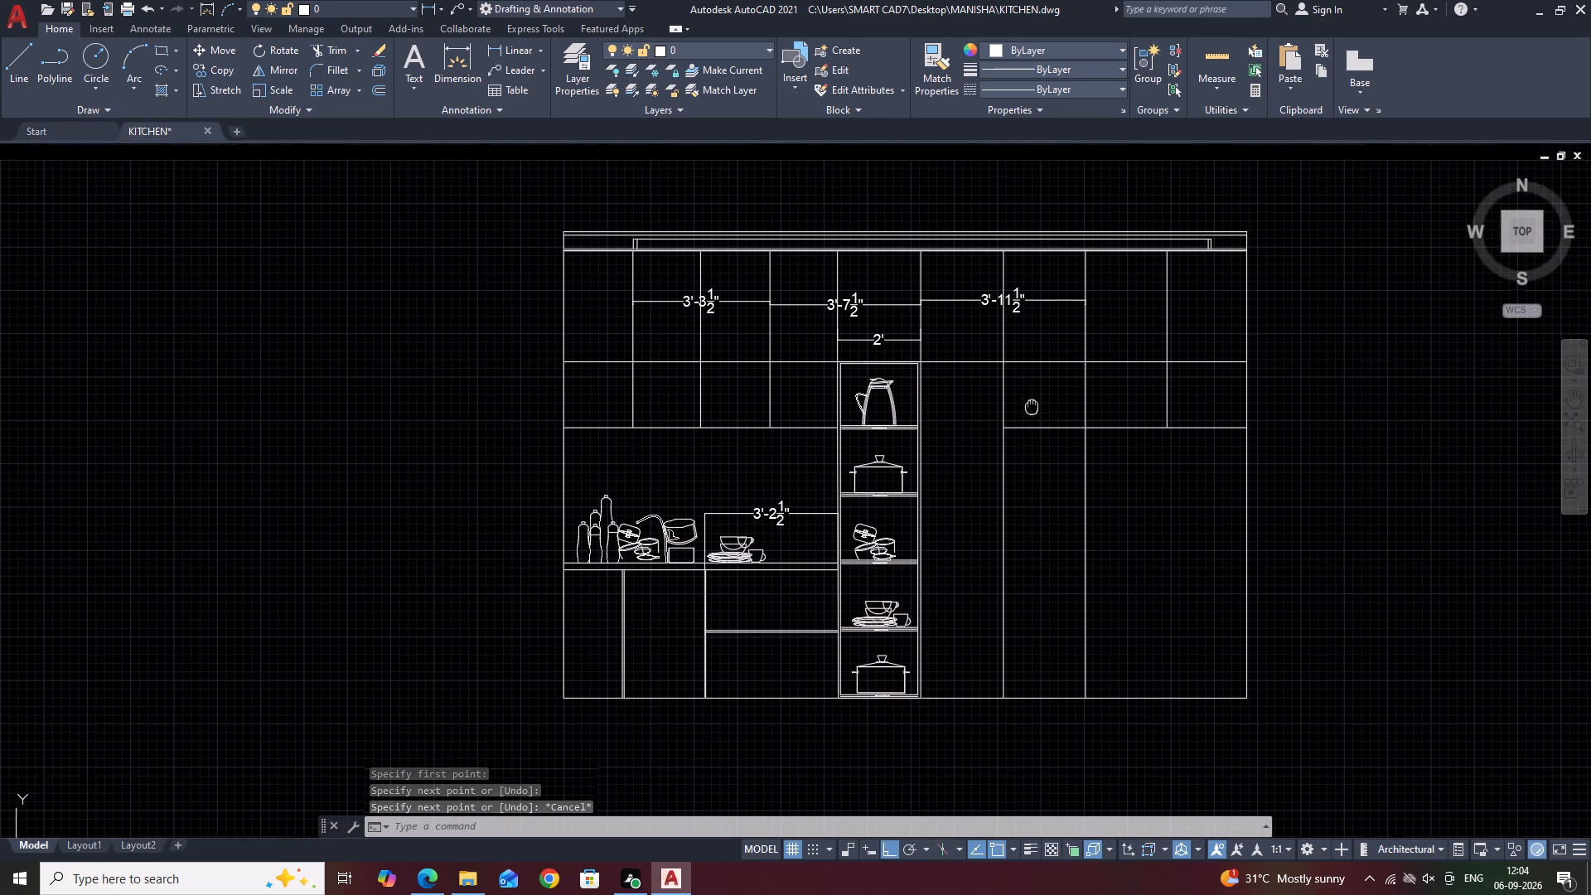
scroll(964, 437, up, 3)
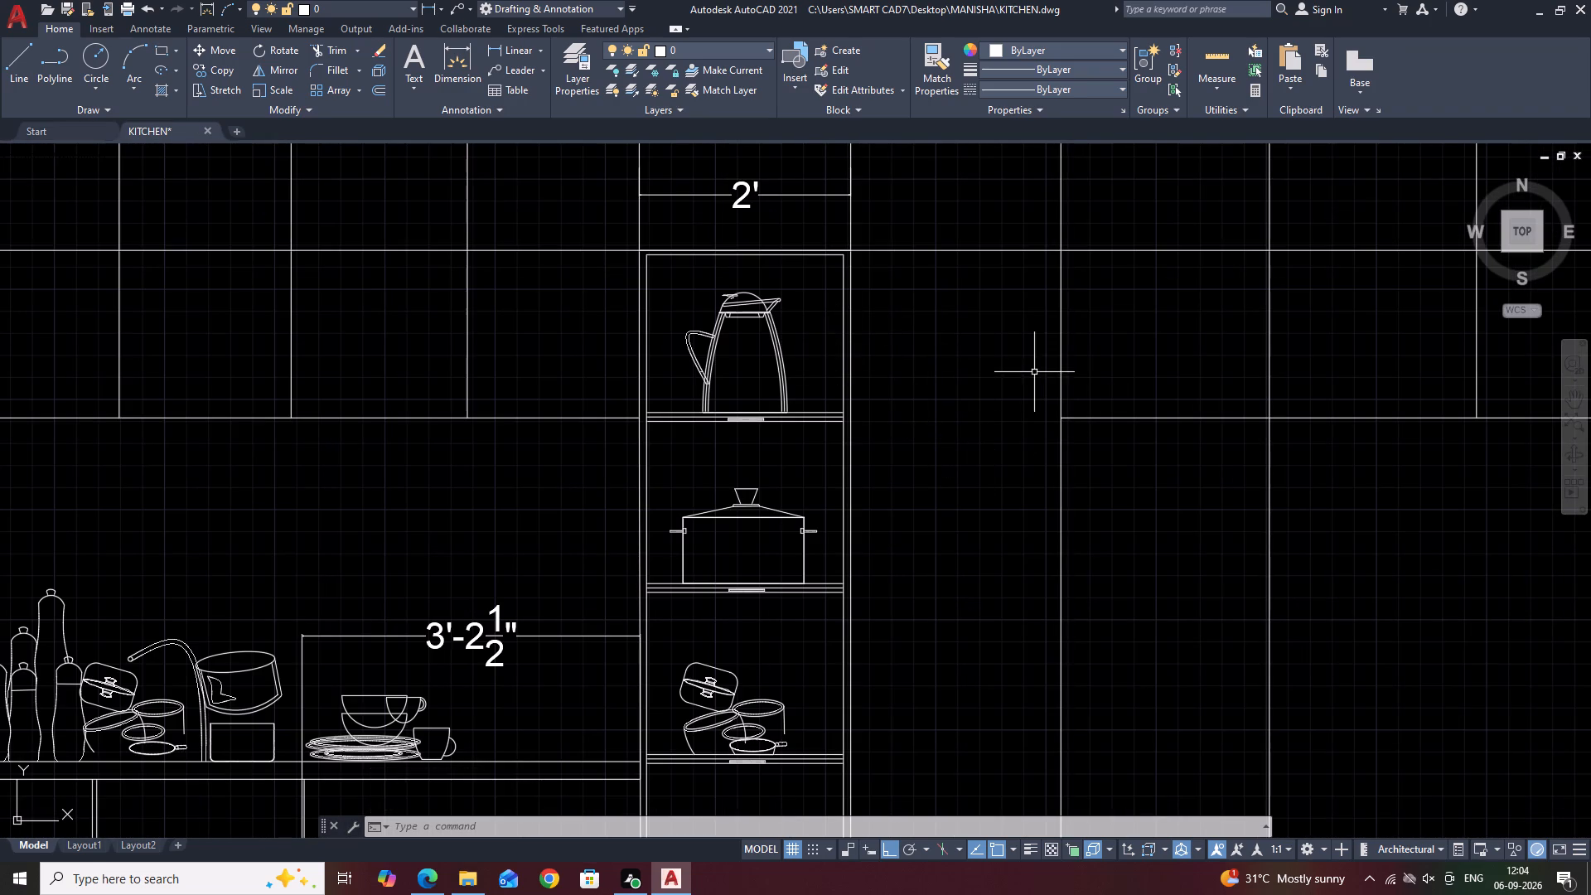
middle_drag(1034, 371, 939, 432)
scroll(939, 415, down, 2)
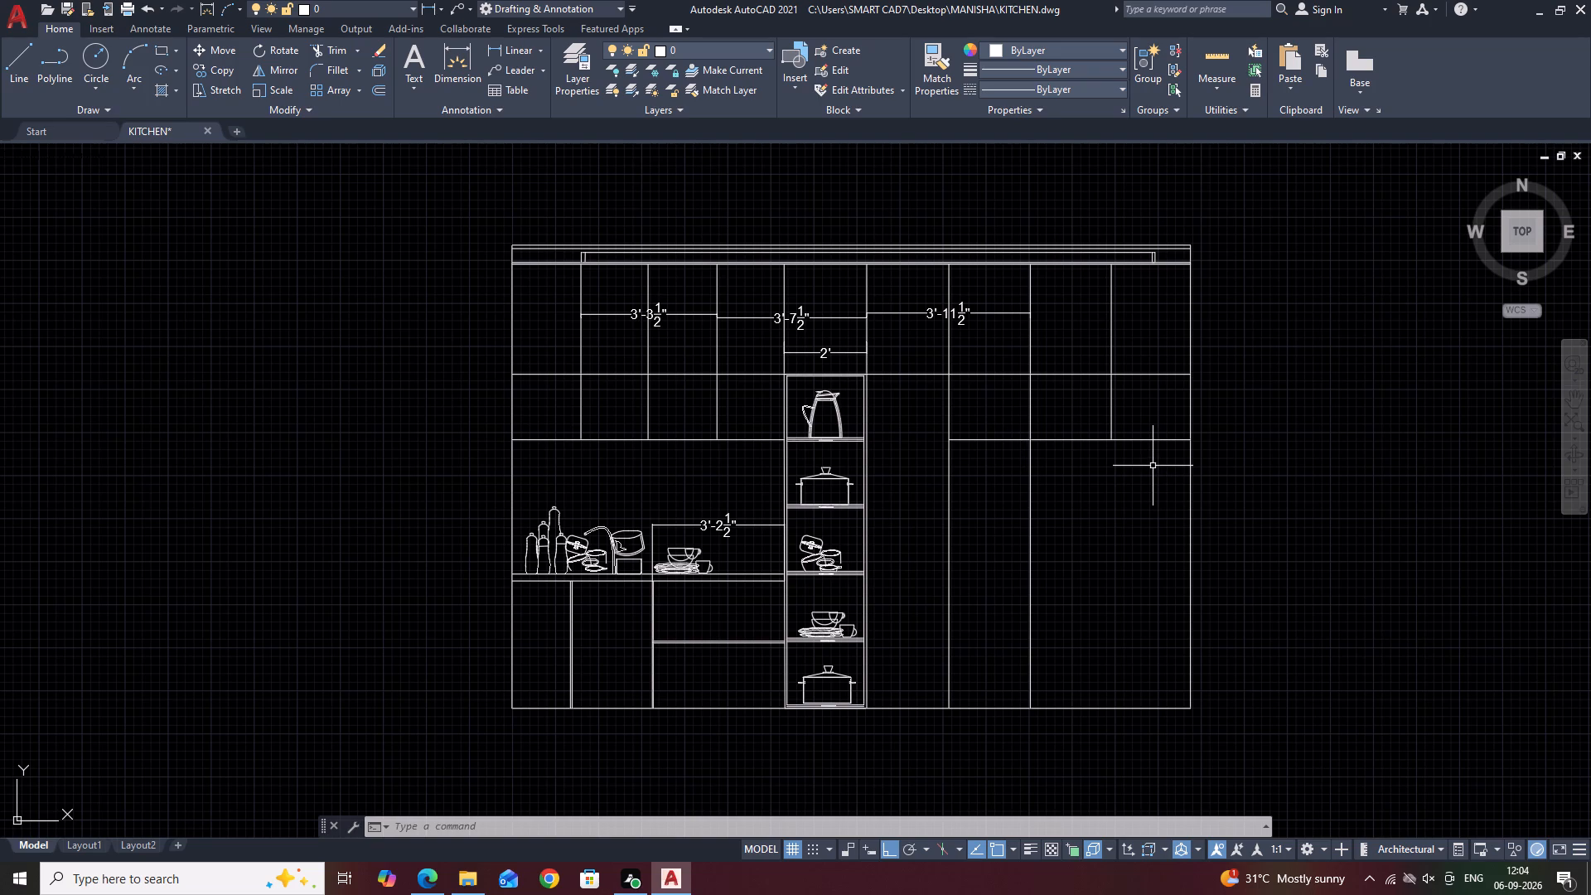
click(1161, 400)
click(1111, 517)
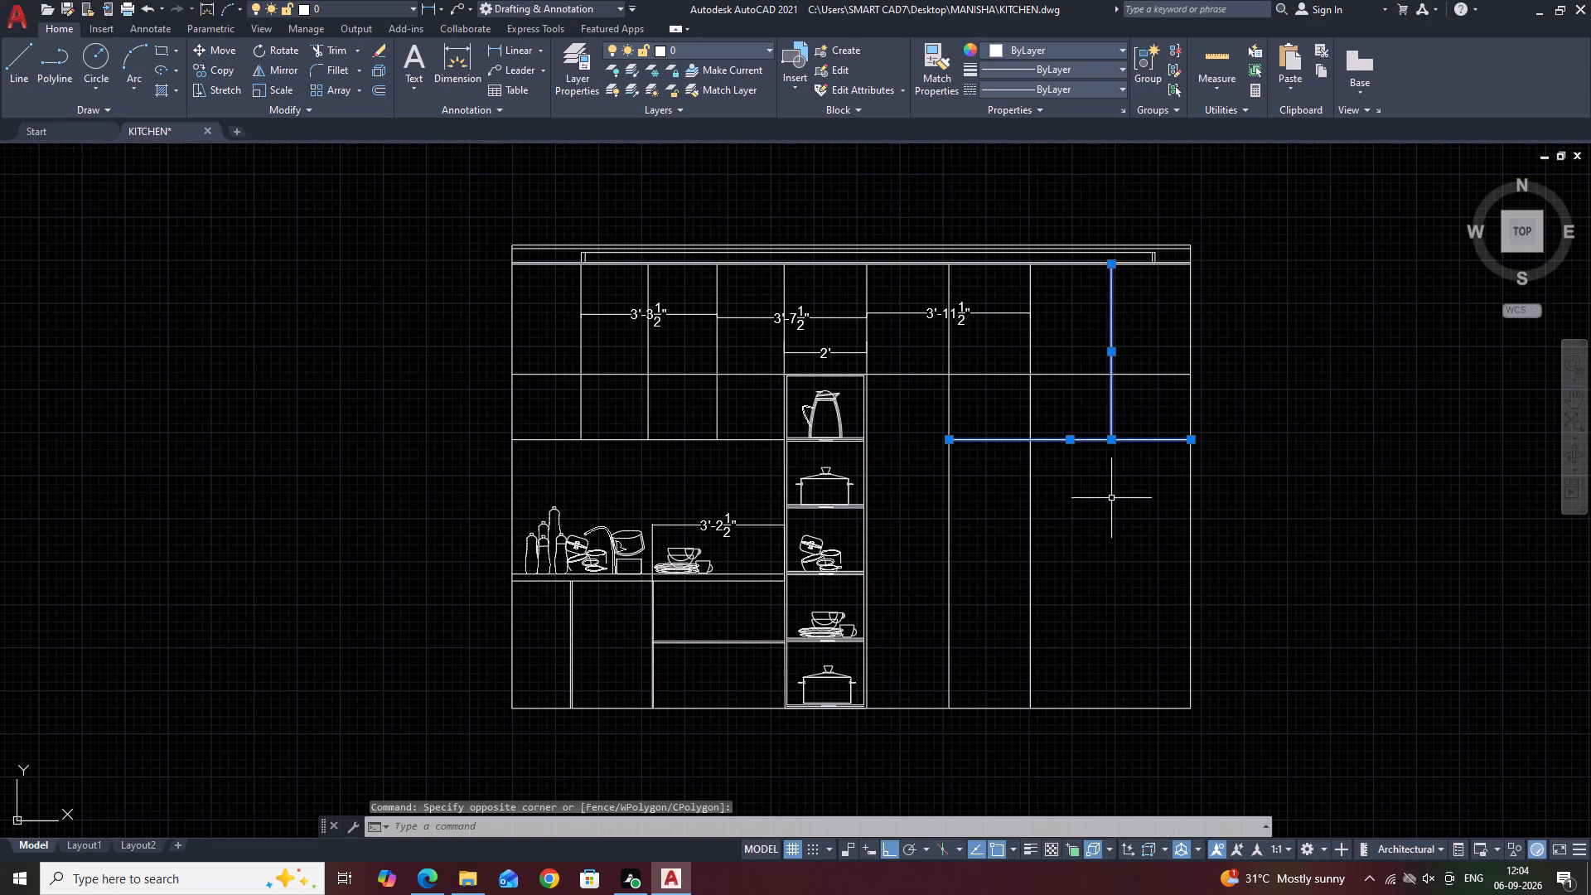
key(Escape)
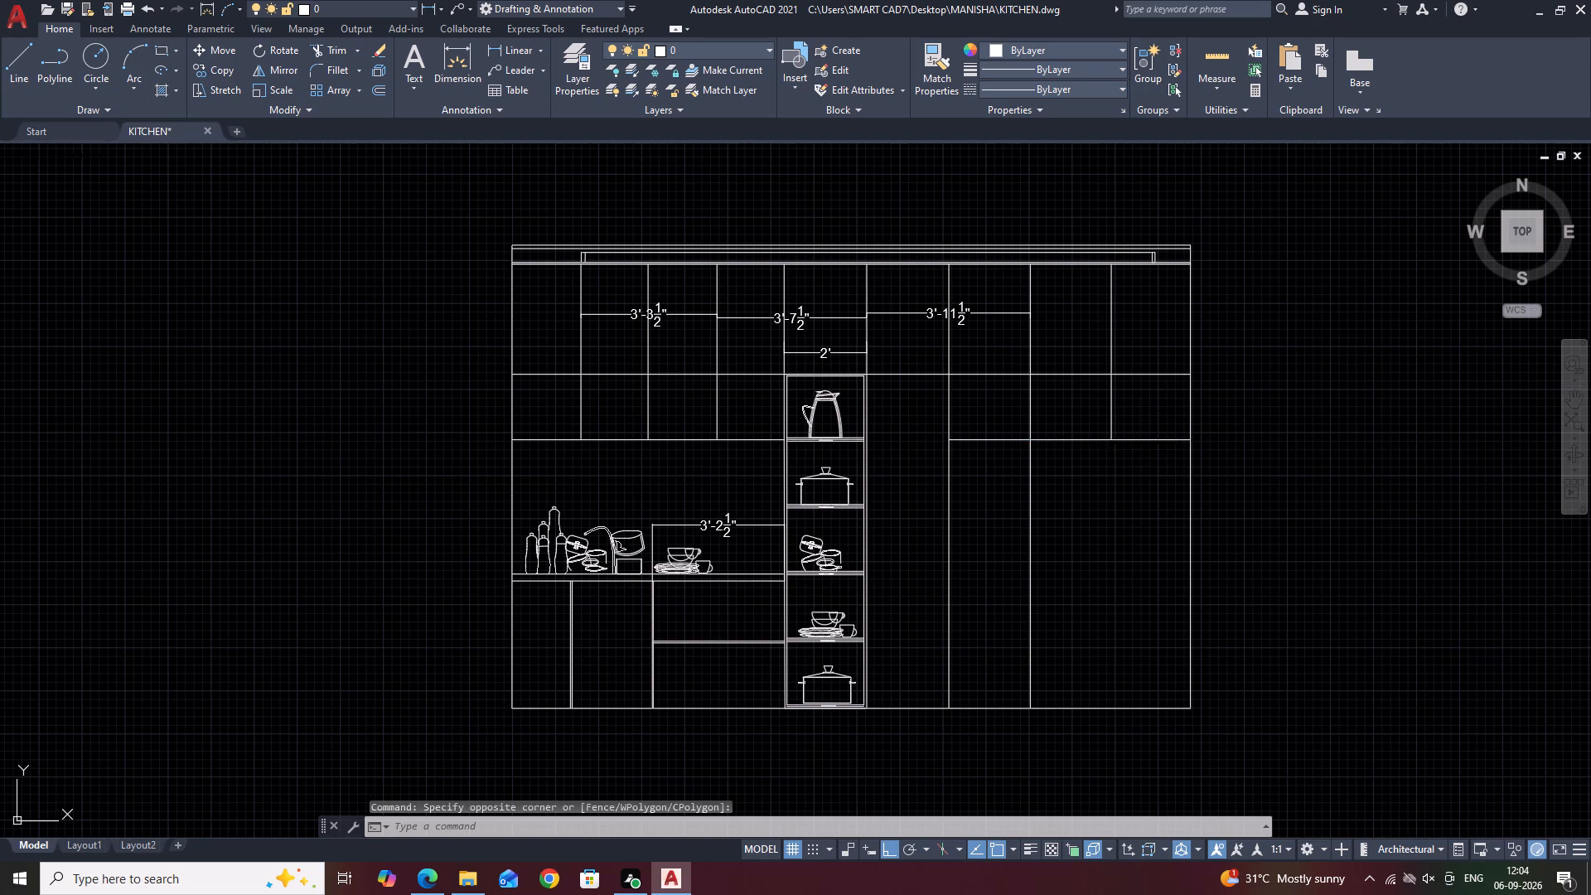
Erase the horizontal bottom line of the cabinets to the right of the tall shelf unit.
click(1149, 433)
click(1144, 469)
key(Delete)
Shorten the rightmost cabinet divider so that it ends on the horizontal line level with the top of the shelf unit.
click(1131, 400)
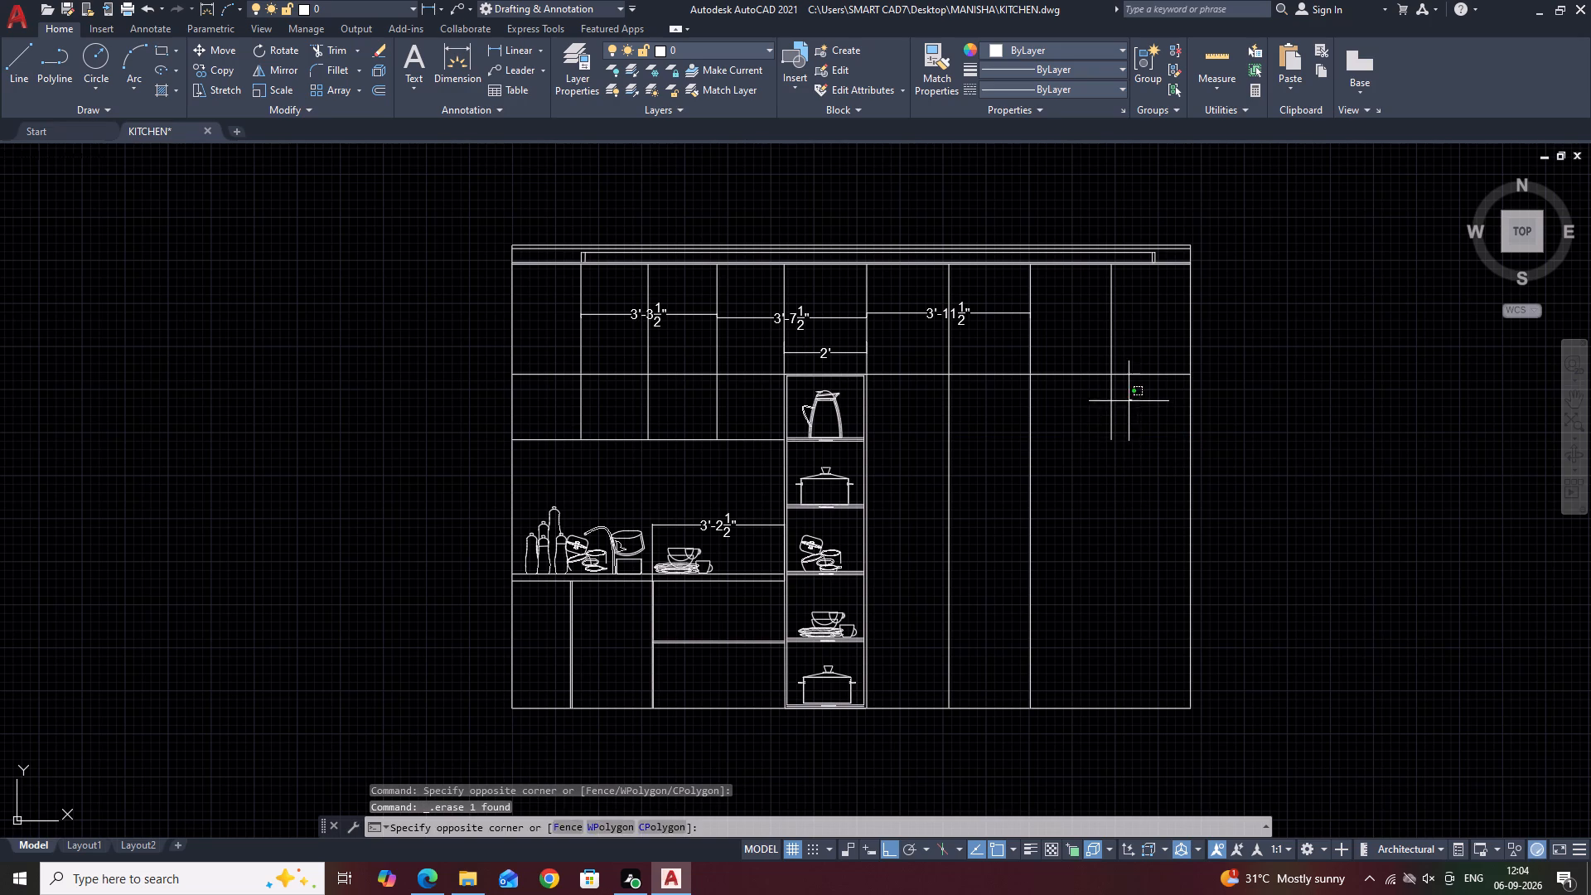
click(1107, 404)
click(1111, 439)
click(1114, 373)
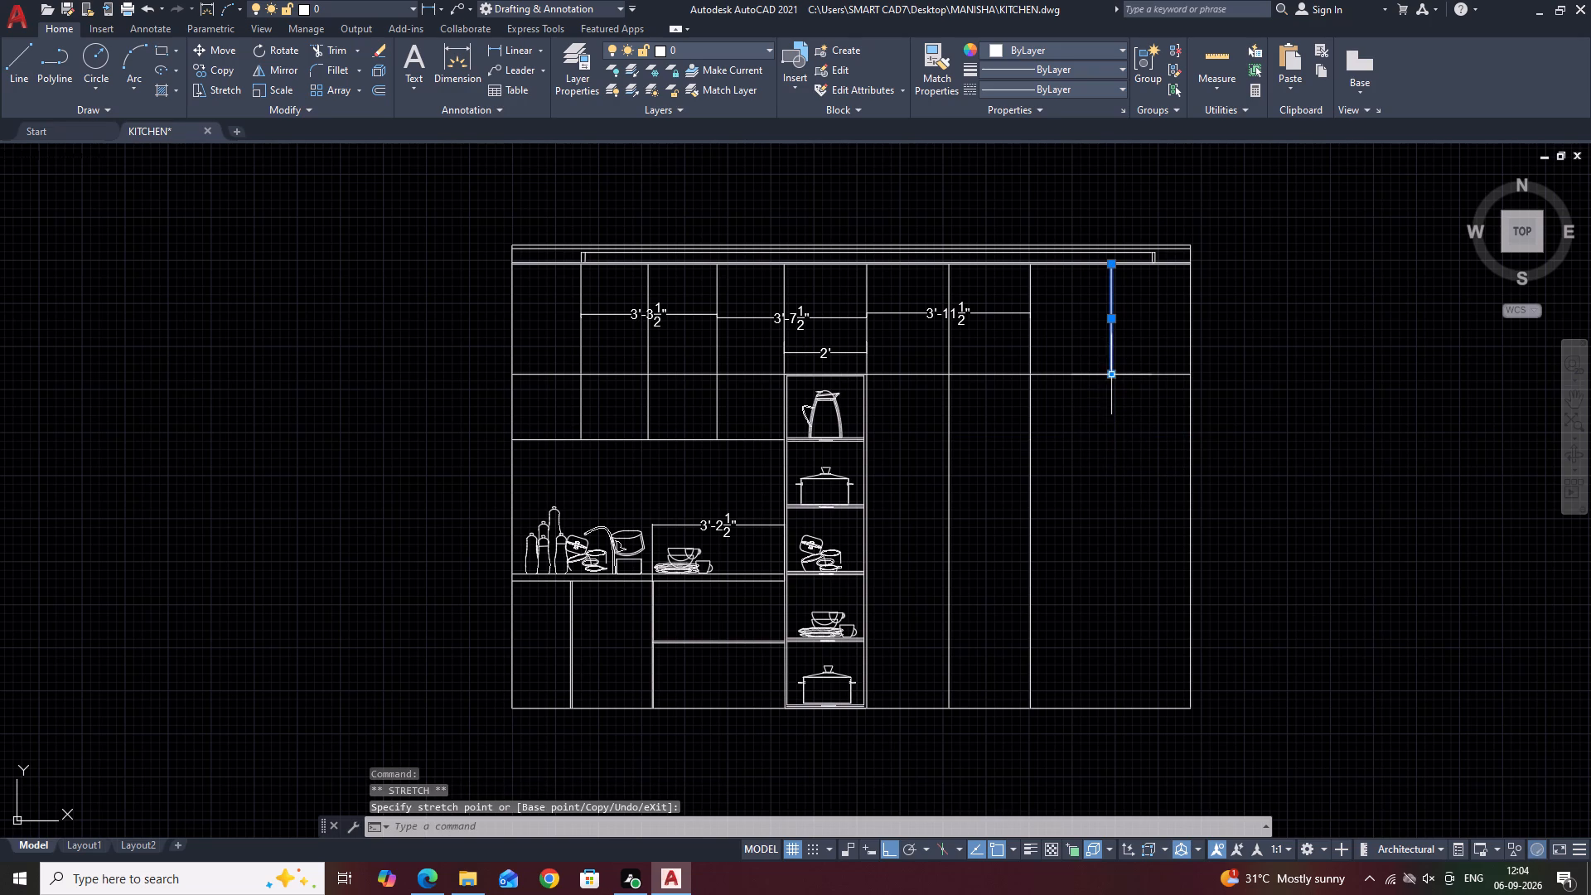
key(Escape)
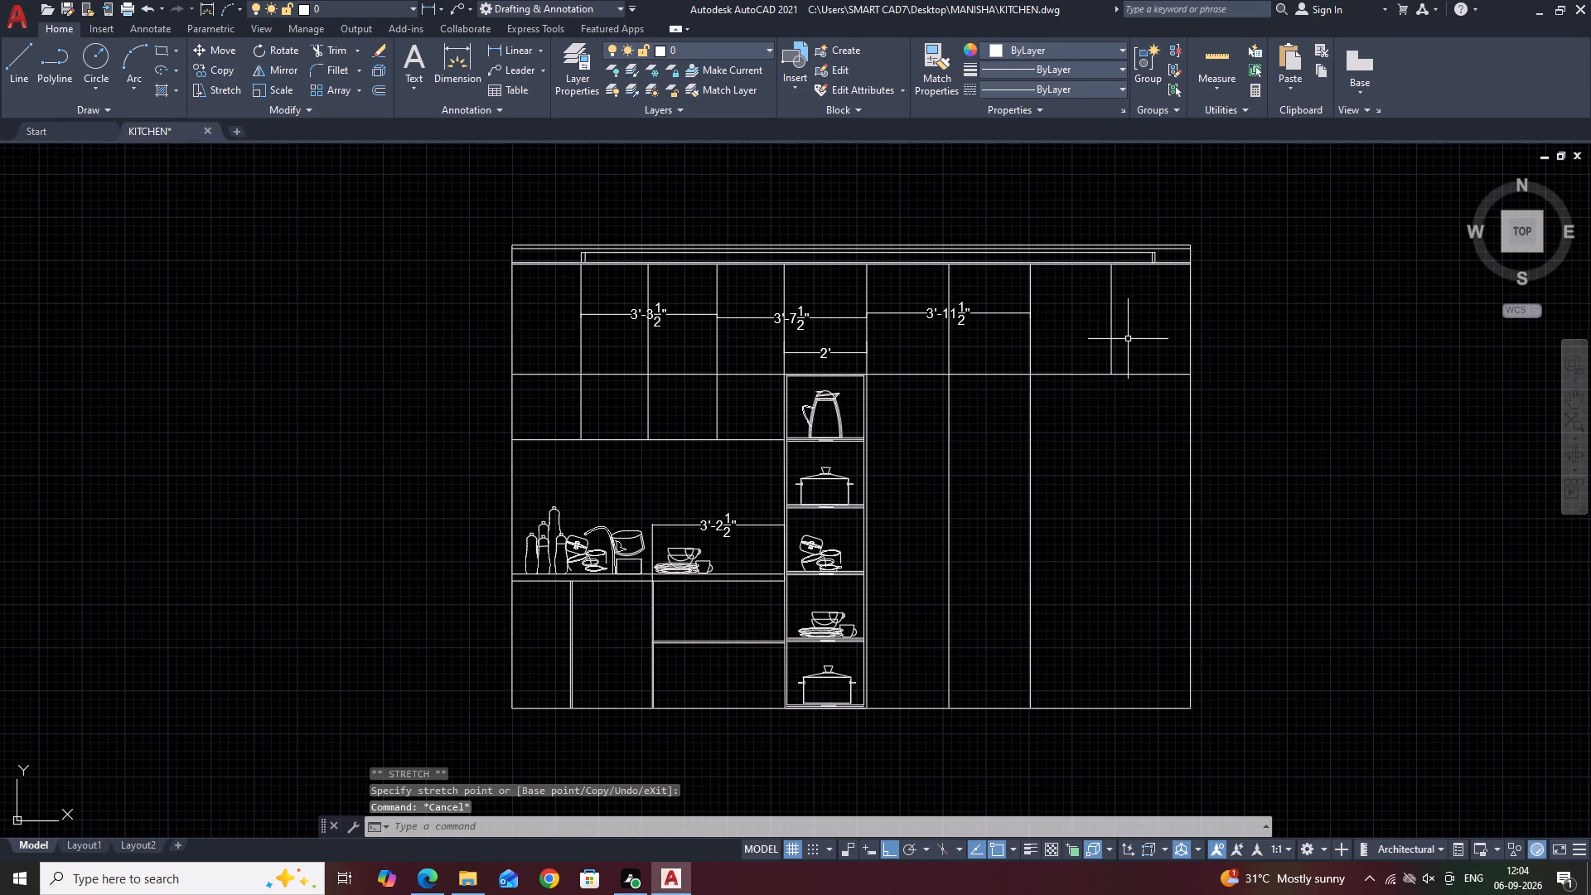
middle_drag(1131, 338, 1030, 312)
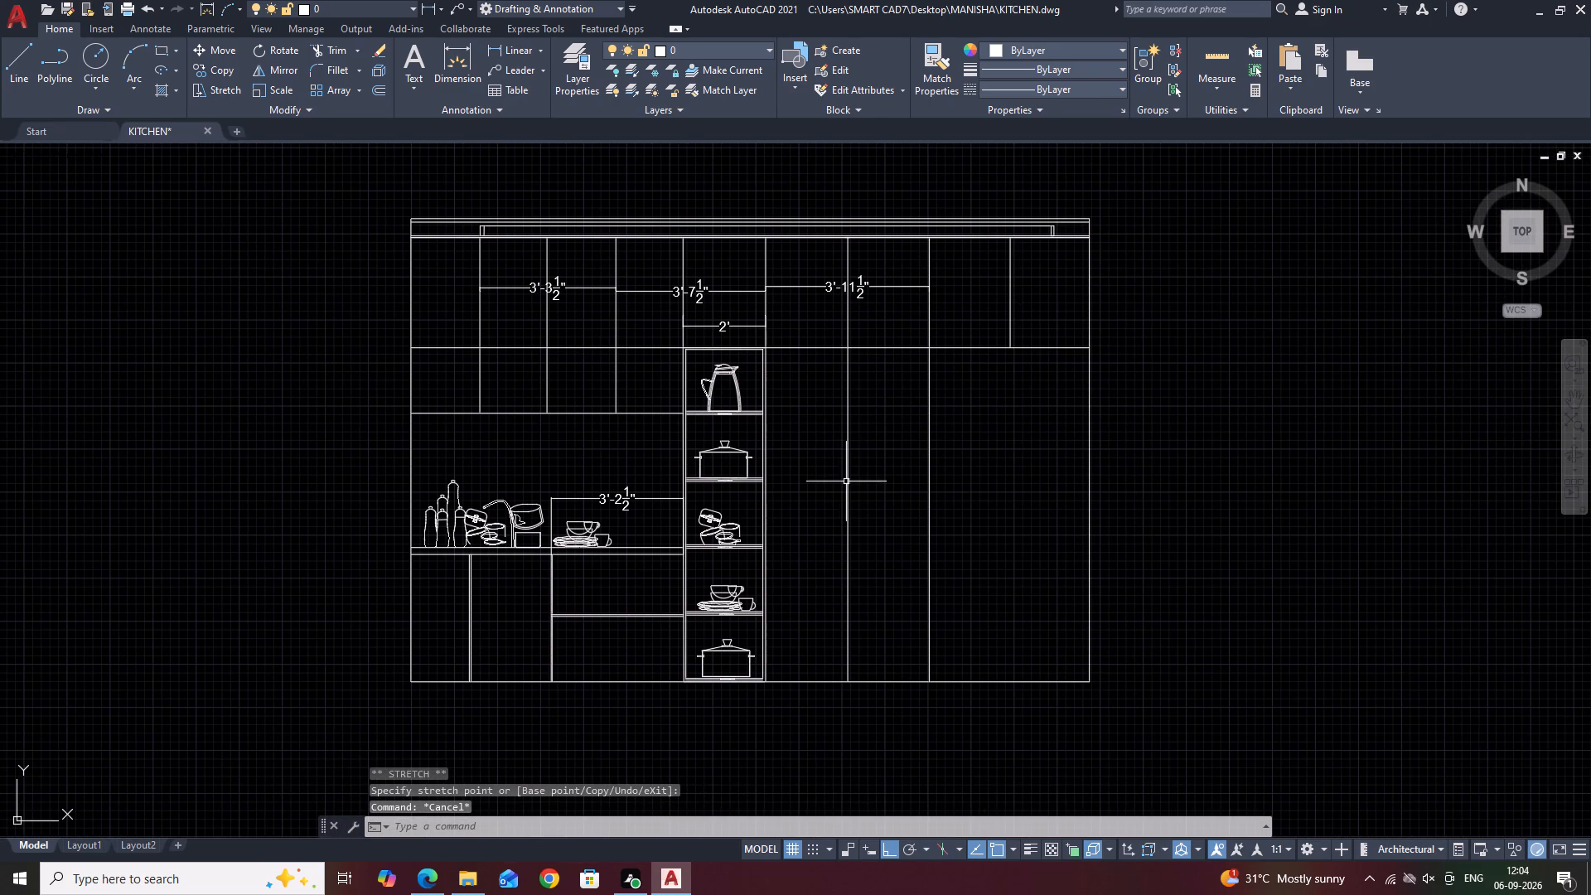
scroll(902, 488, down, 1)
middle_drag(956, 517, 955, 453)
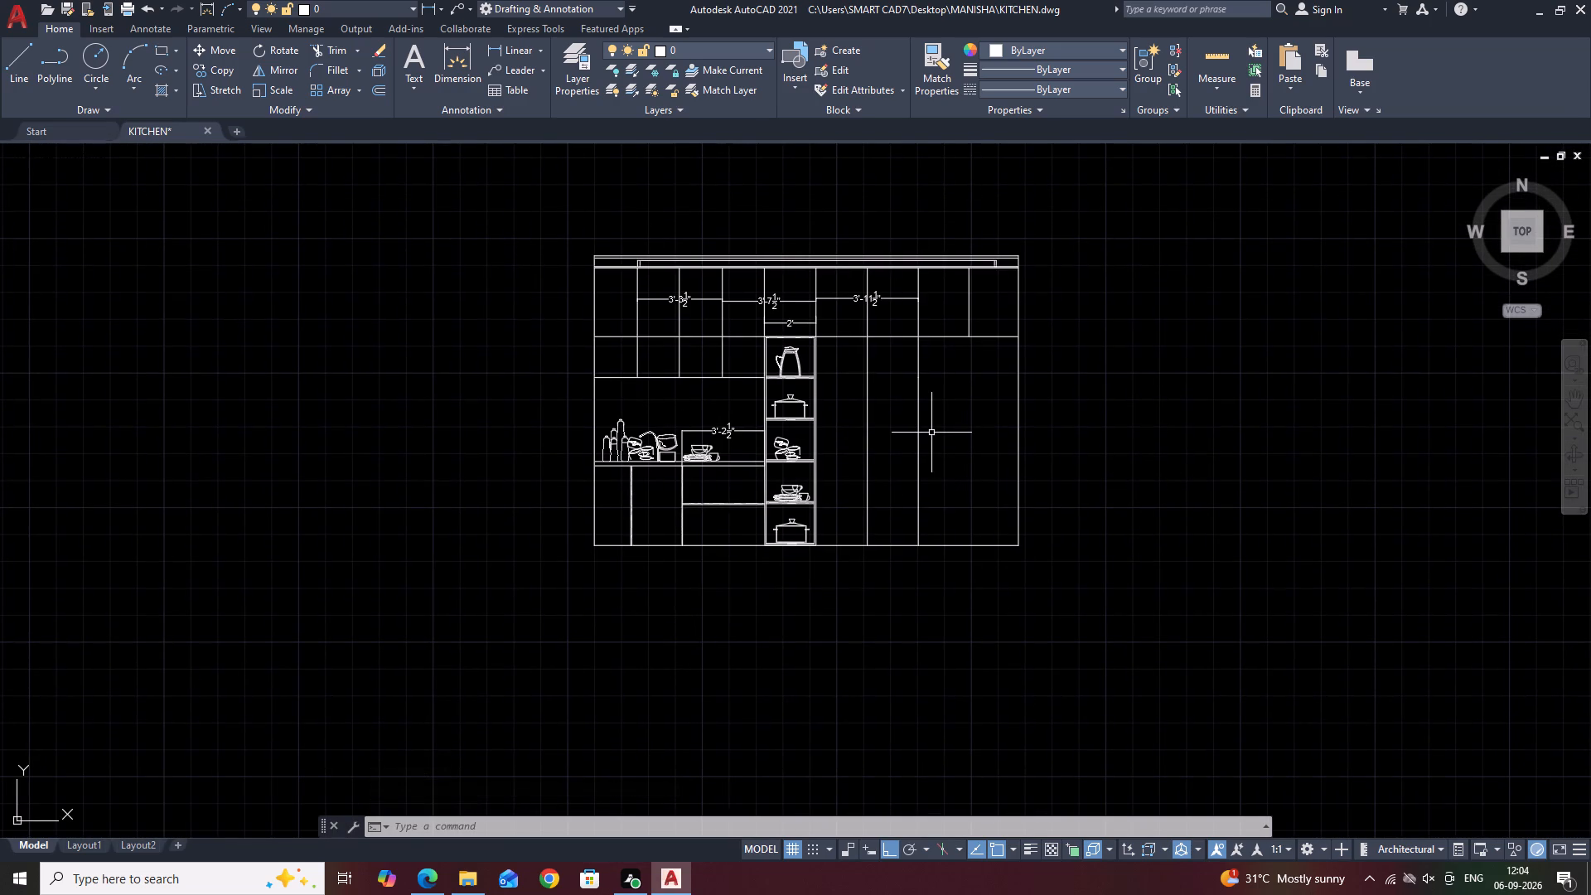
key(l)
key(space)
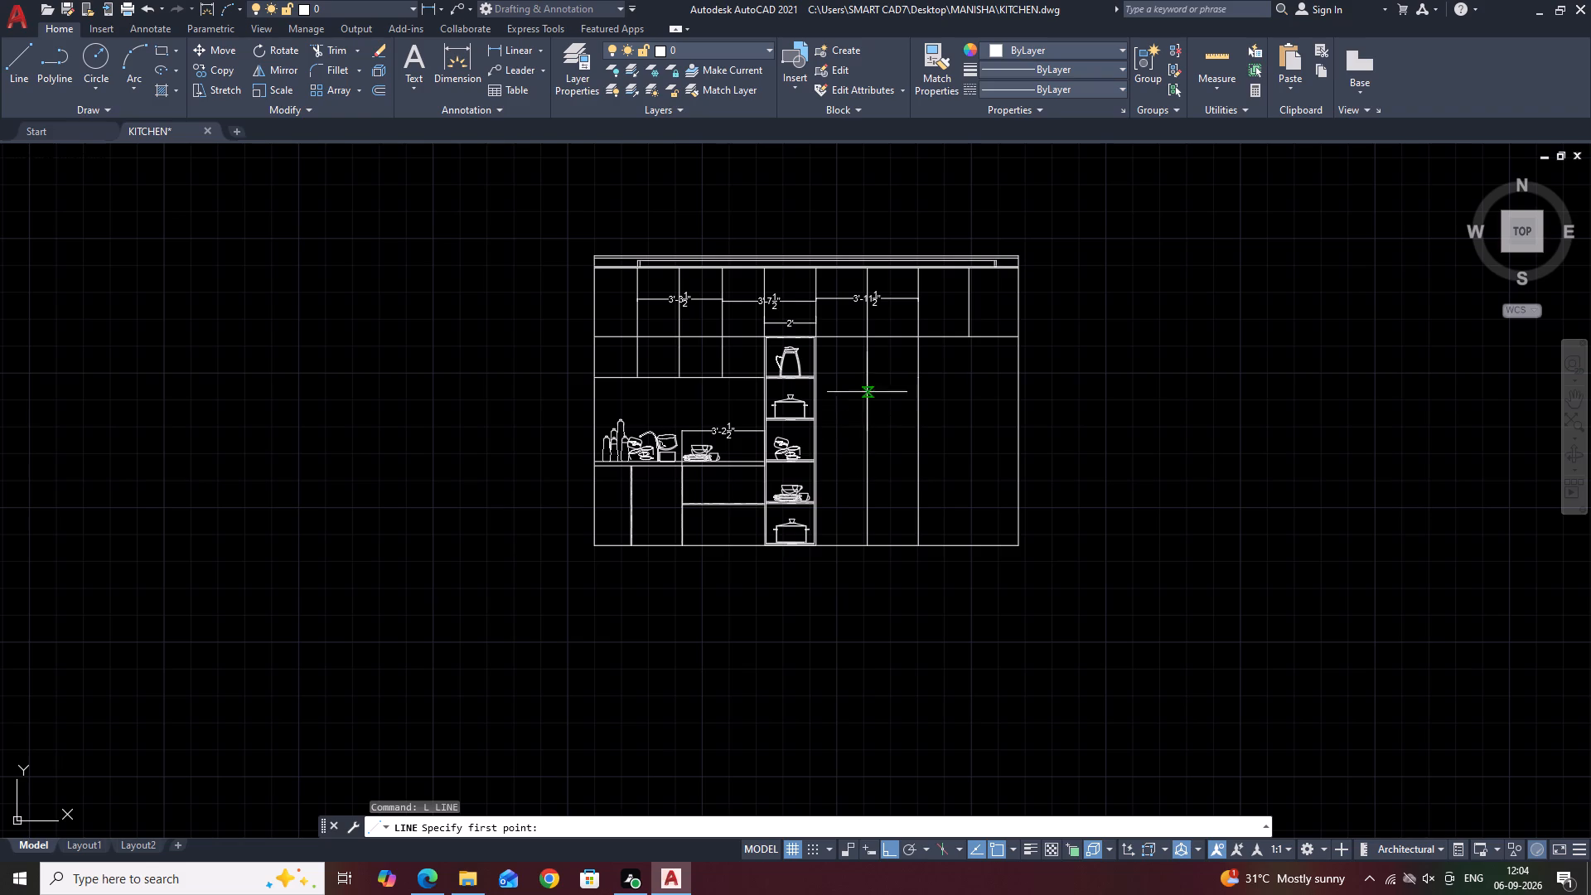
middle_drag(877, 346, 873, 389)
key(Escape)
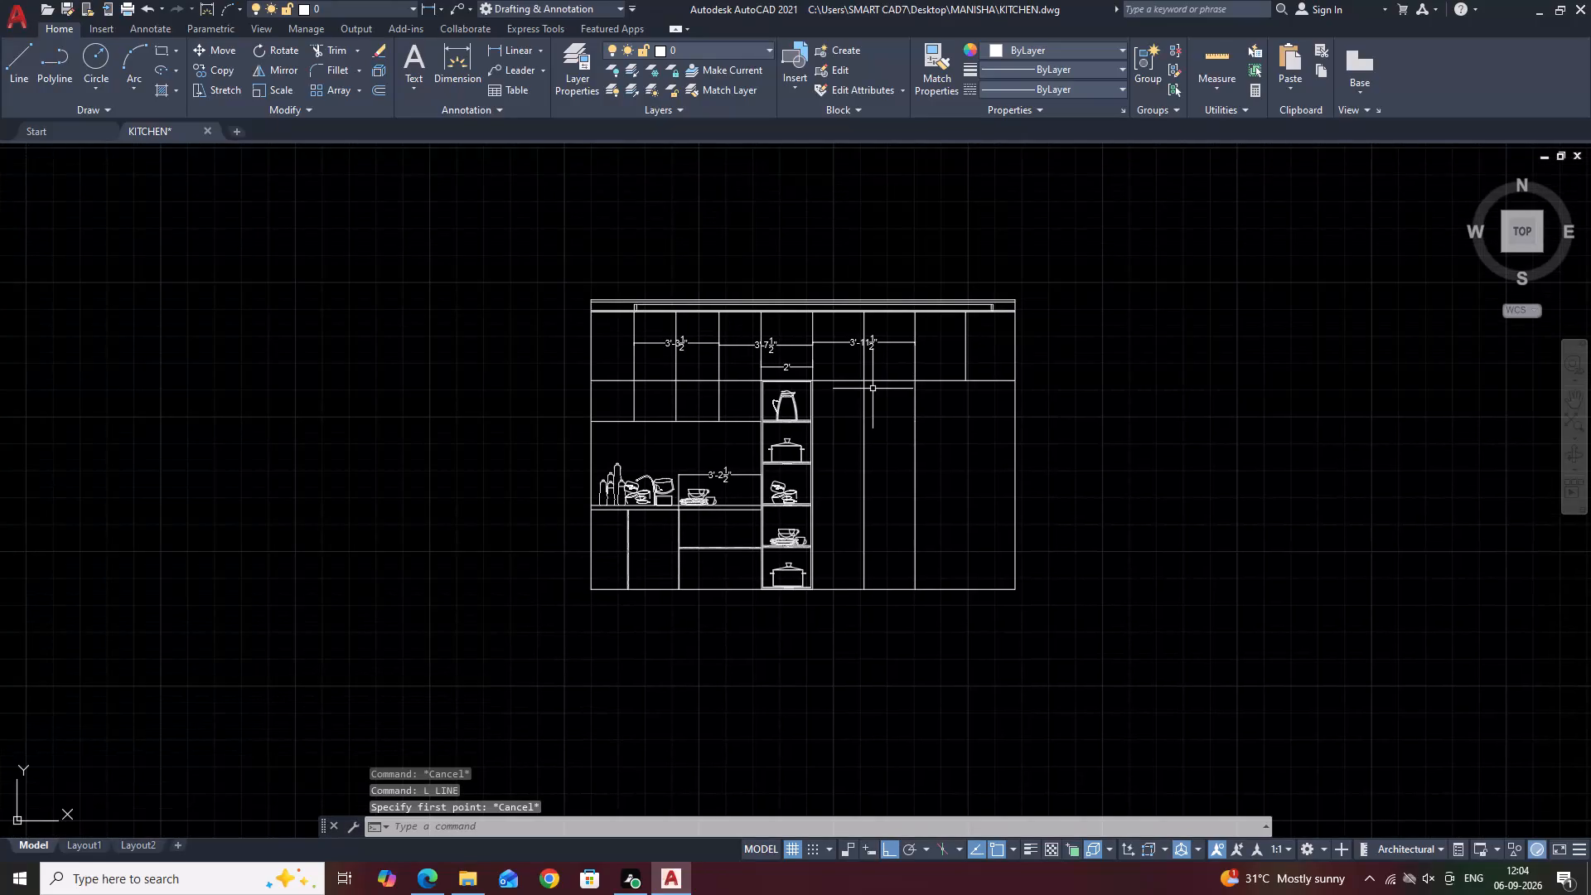
Add a linear dimension across the bay under the right half of the 3'-11 1/2" dimension, just above the horizontal line.
middle_drag(892, 303, 887, 345)
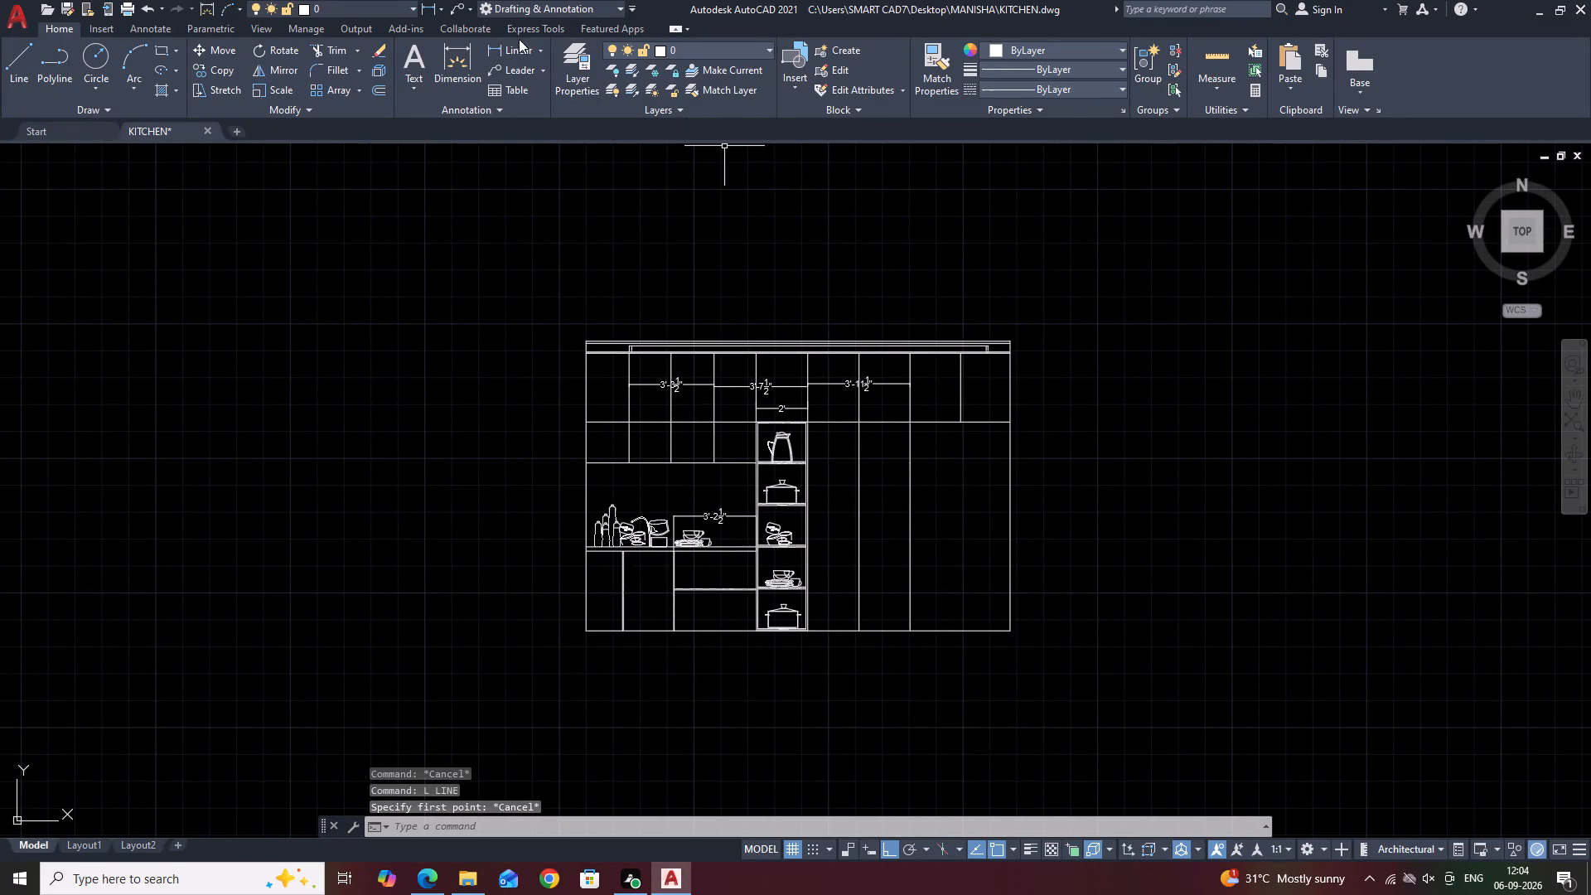
click(517, 51)
scroll(844, 451, up, 3)
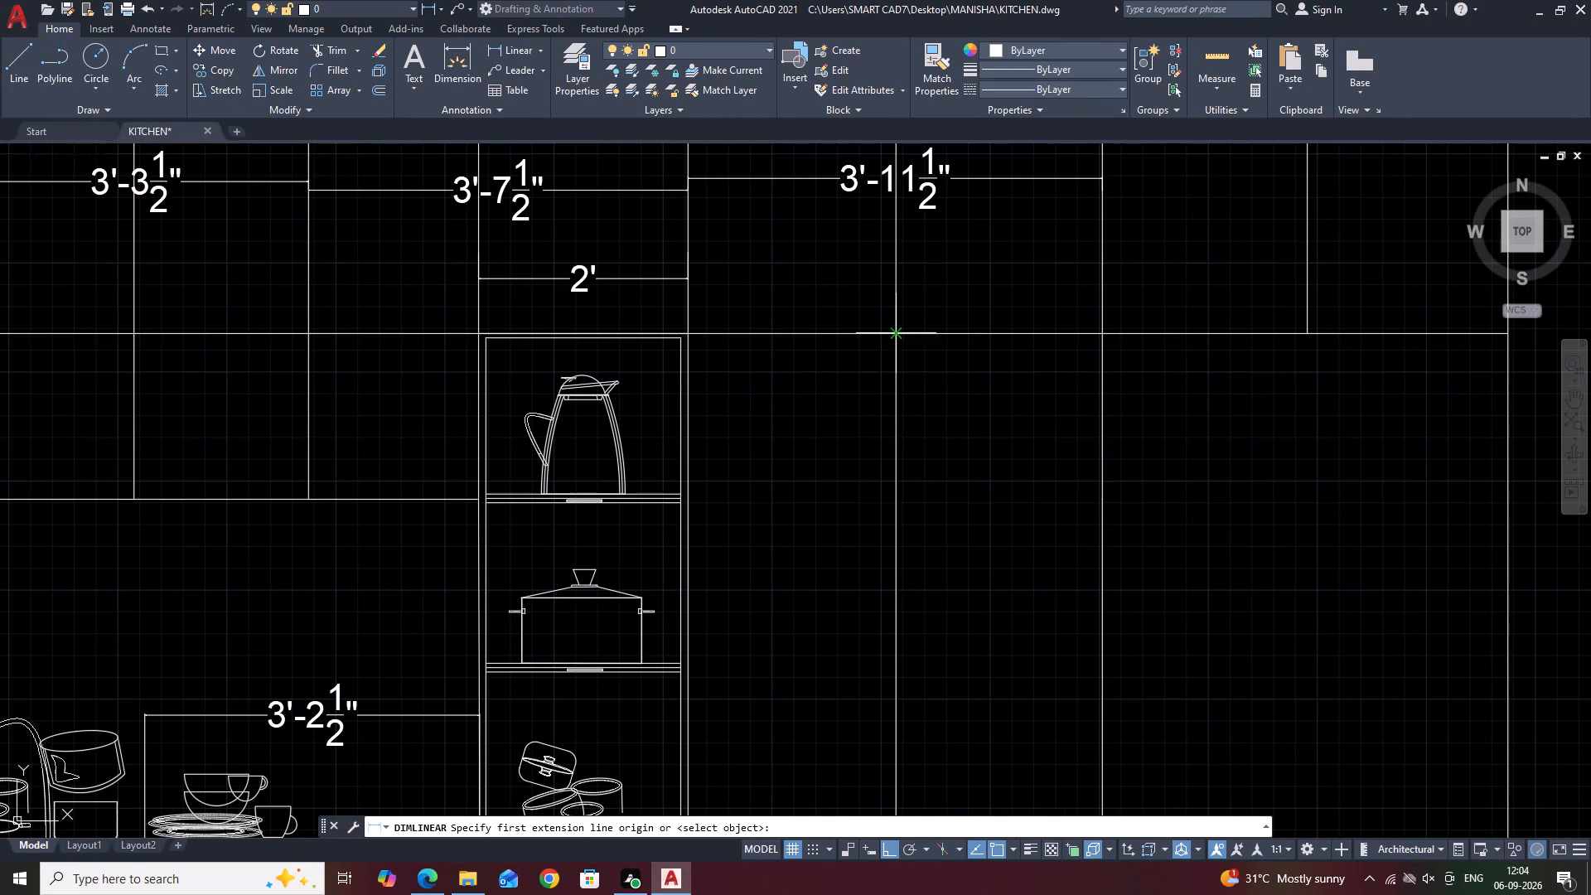
click(894, 331)
click(1097, 335)
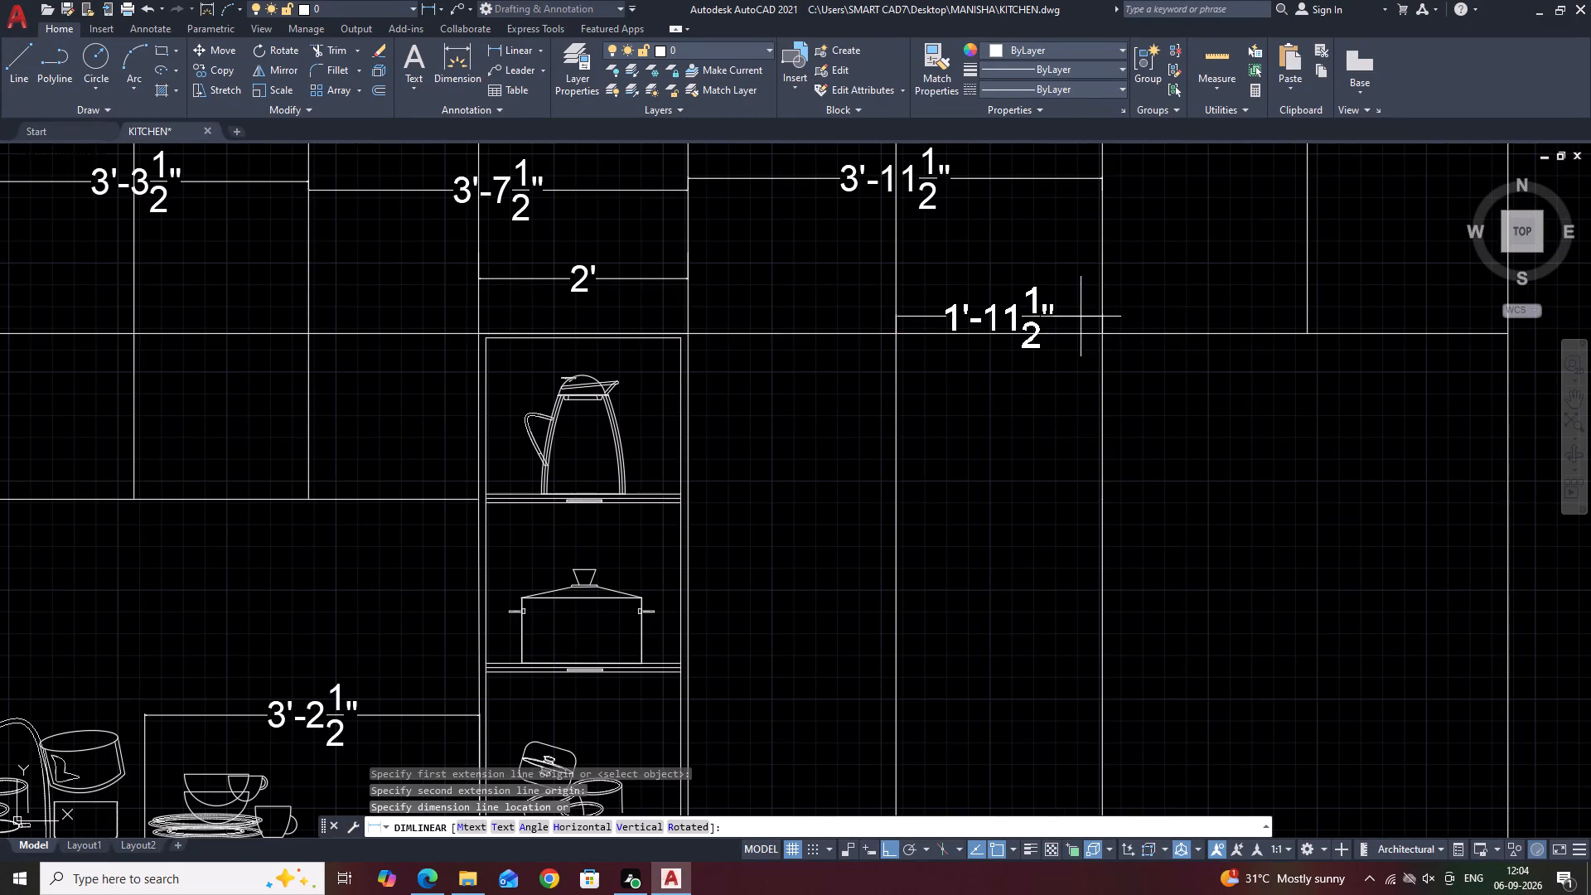
click(1077, 307)
key(Escape)
scroll(869, 415, down, 3)
middle_drag(1031, 434, 946, 379)
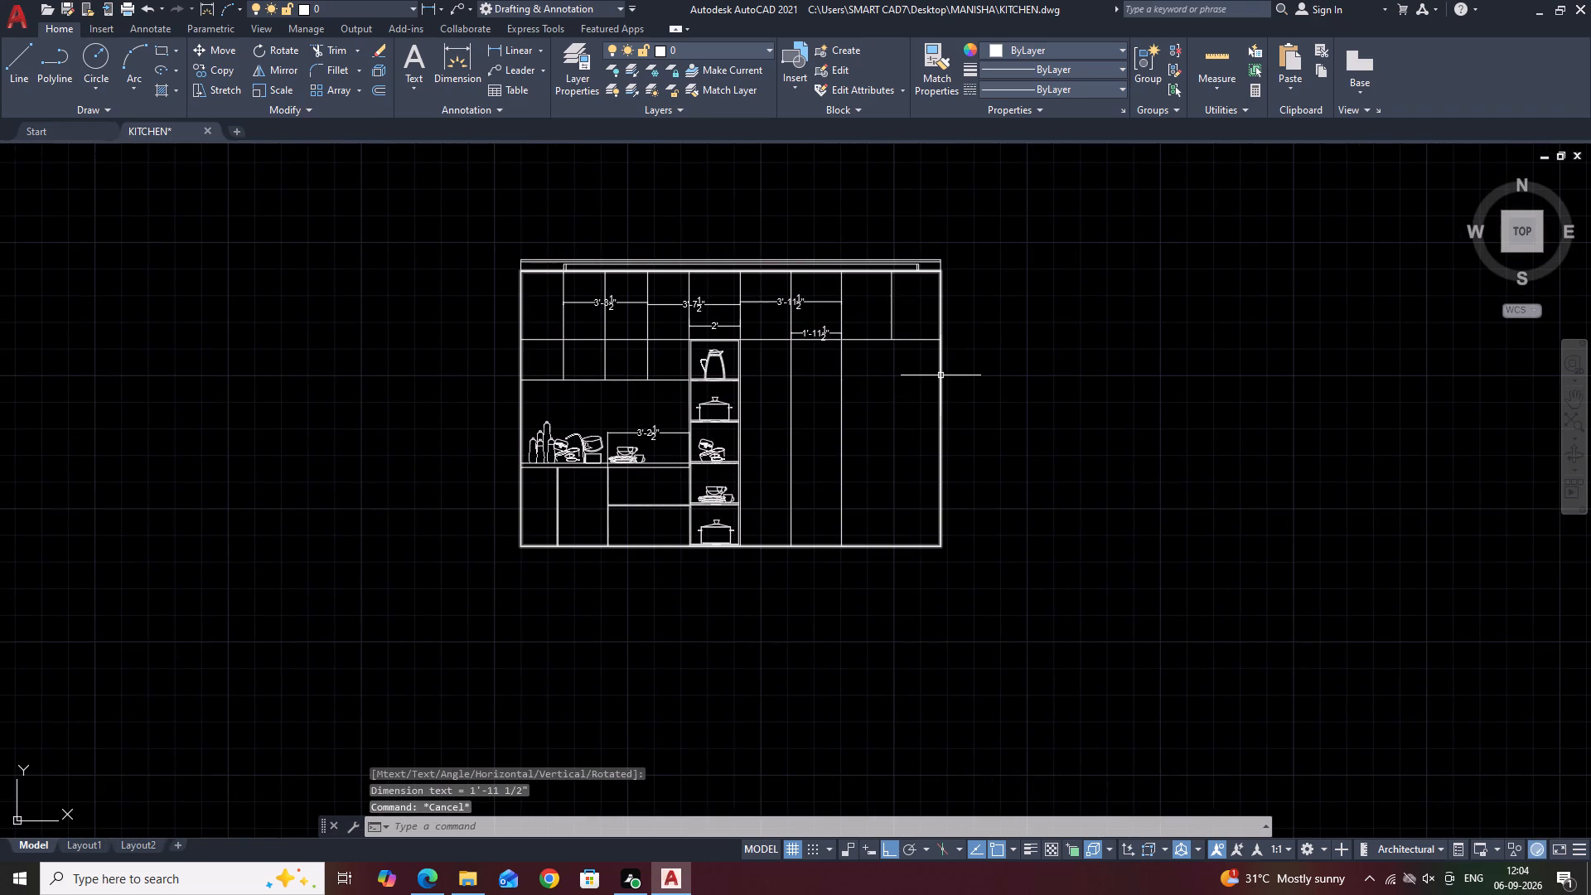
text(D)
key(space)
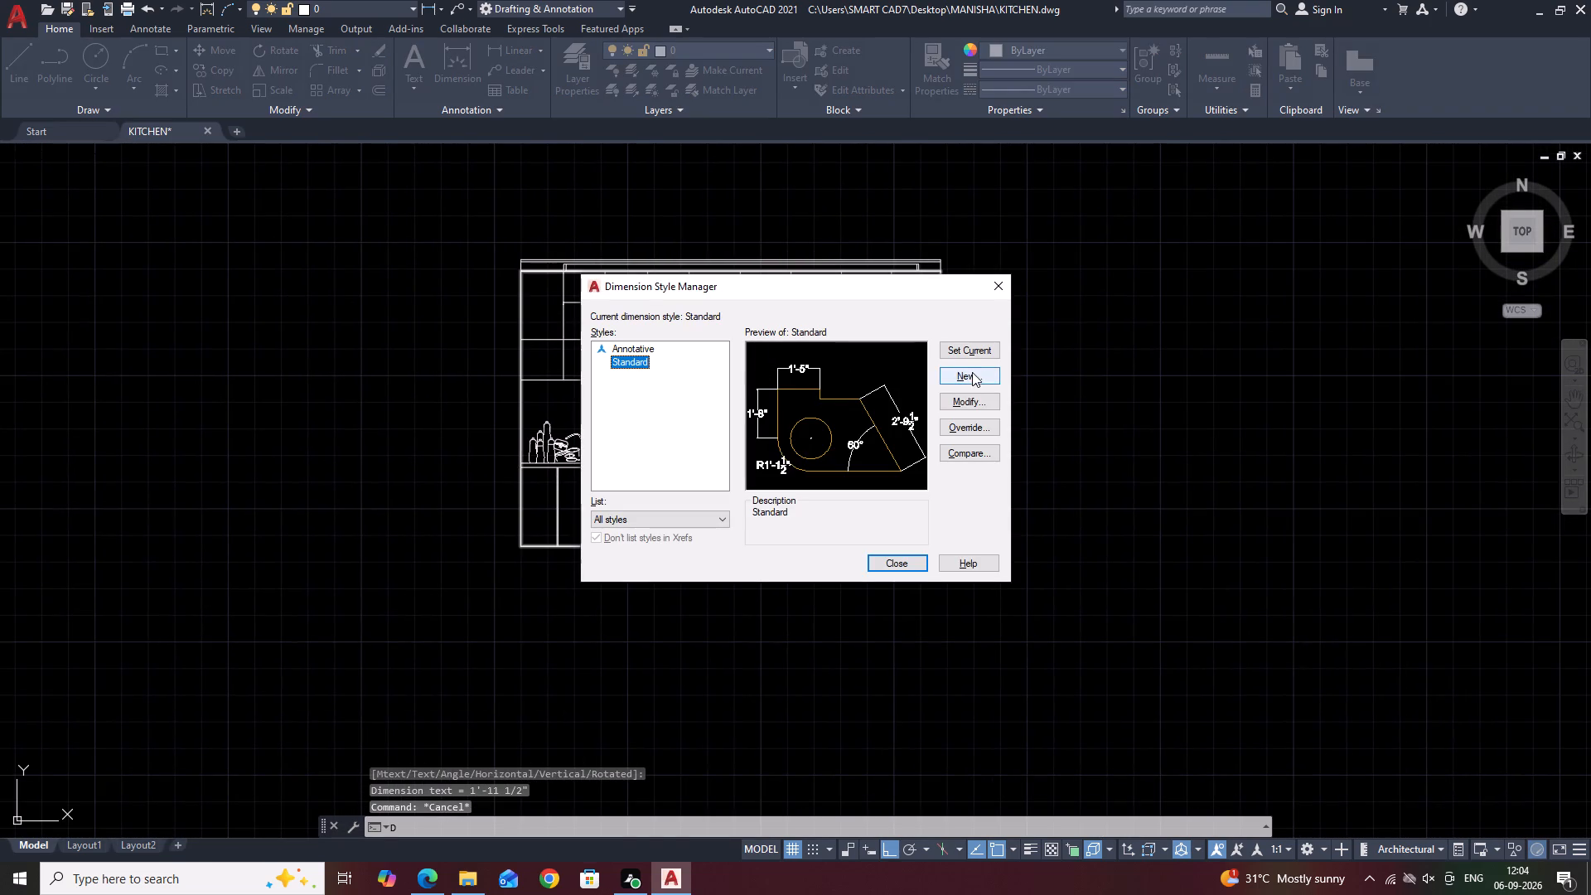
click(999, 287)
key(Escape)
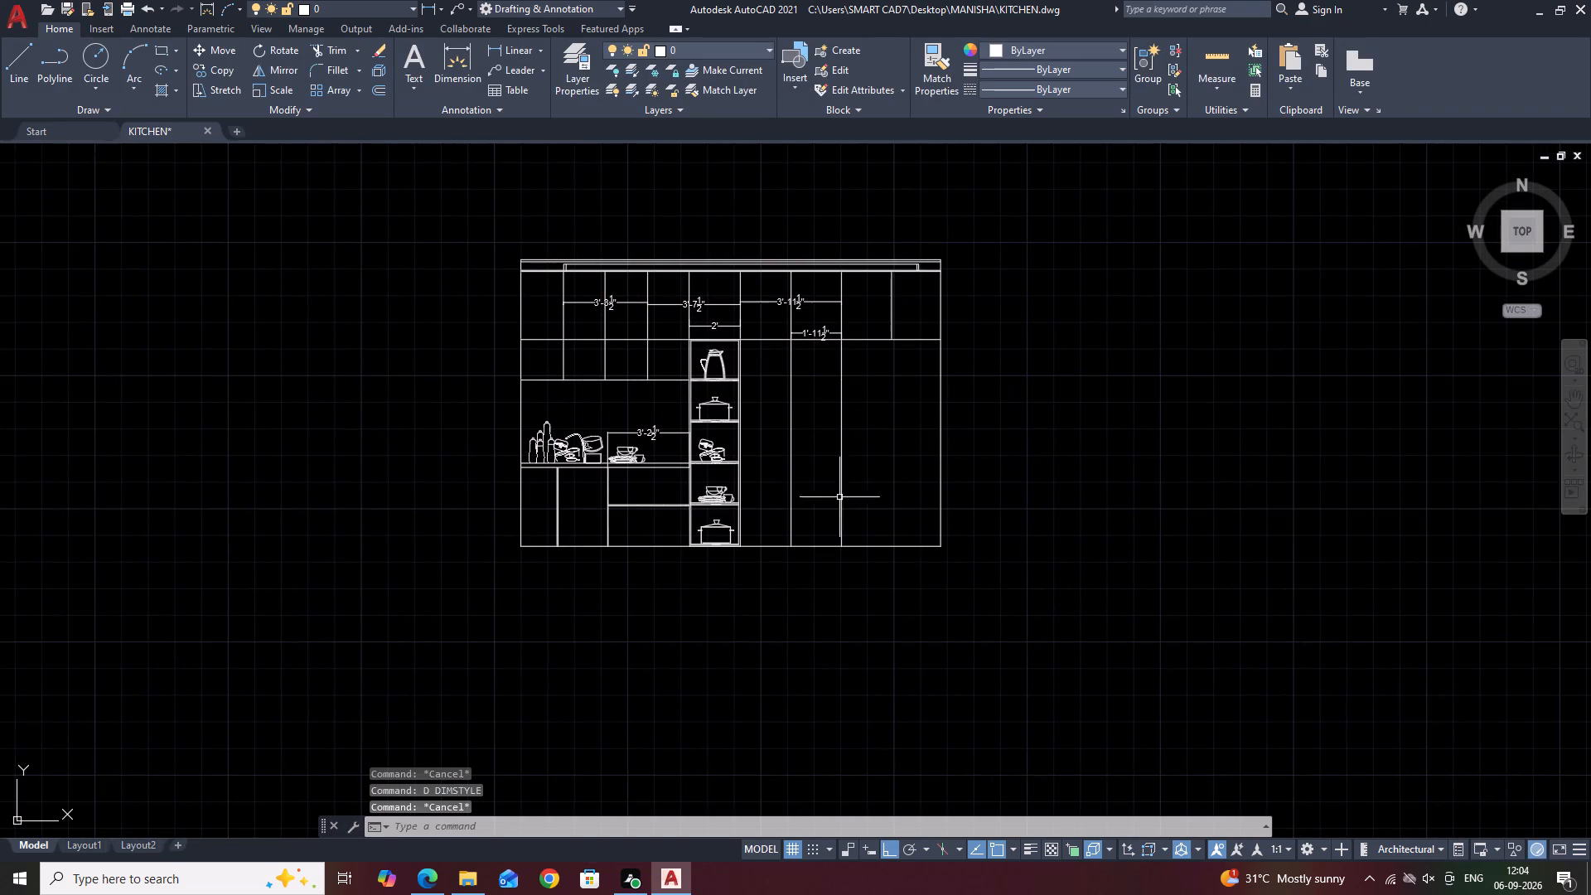
Examine the bay widths and dimensions to the right of the tall shelf unit.
middle_drag(800, 375, 807, 392)
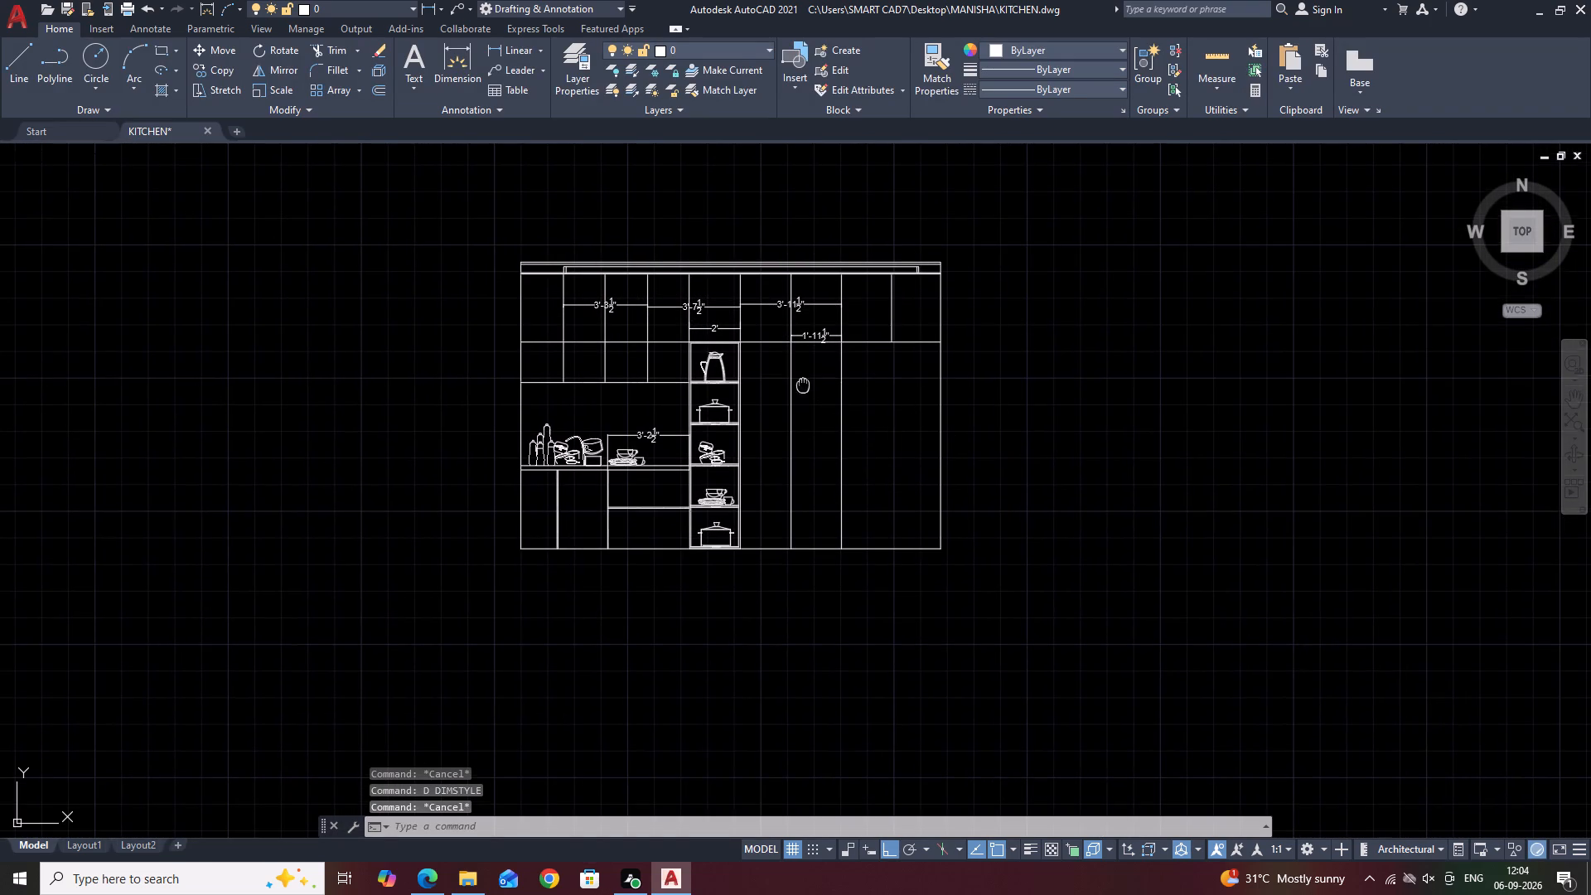
middle_drag(807, 392, 845, 440)
scroll(825, 469, up, 1)
scroll(901, 419, up, 2)
middle_drag(950, 399, 887, 414)
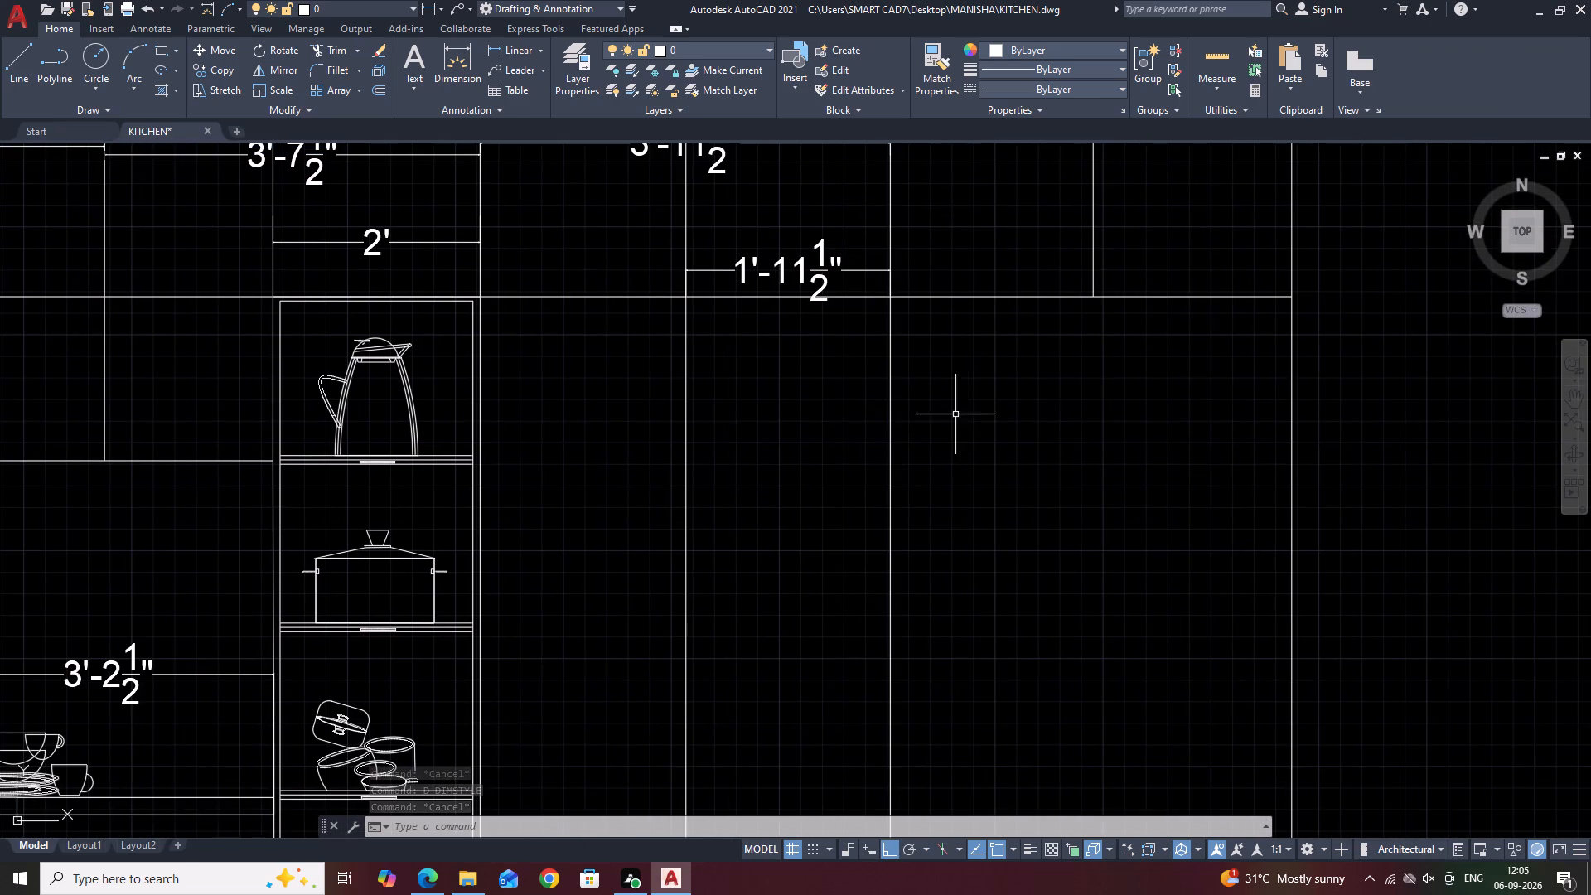
middle_drag(1039, 387, 962, 429)
middle_drag(813, 358, 861, 372)
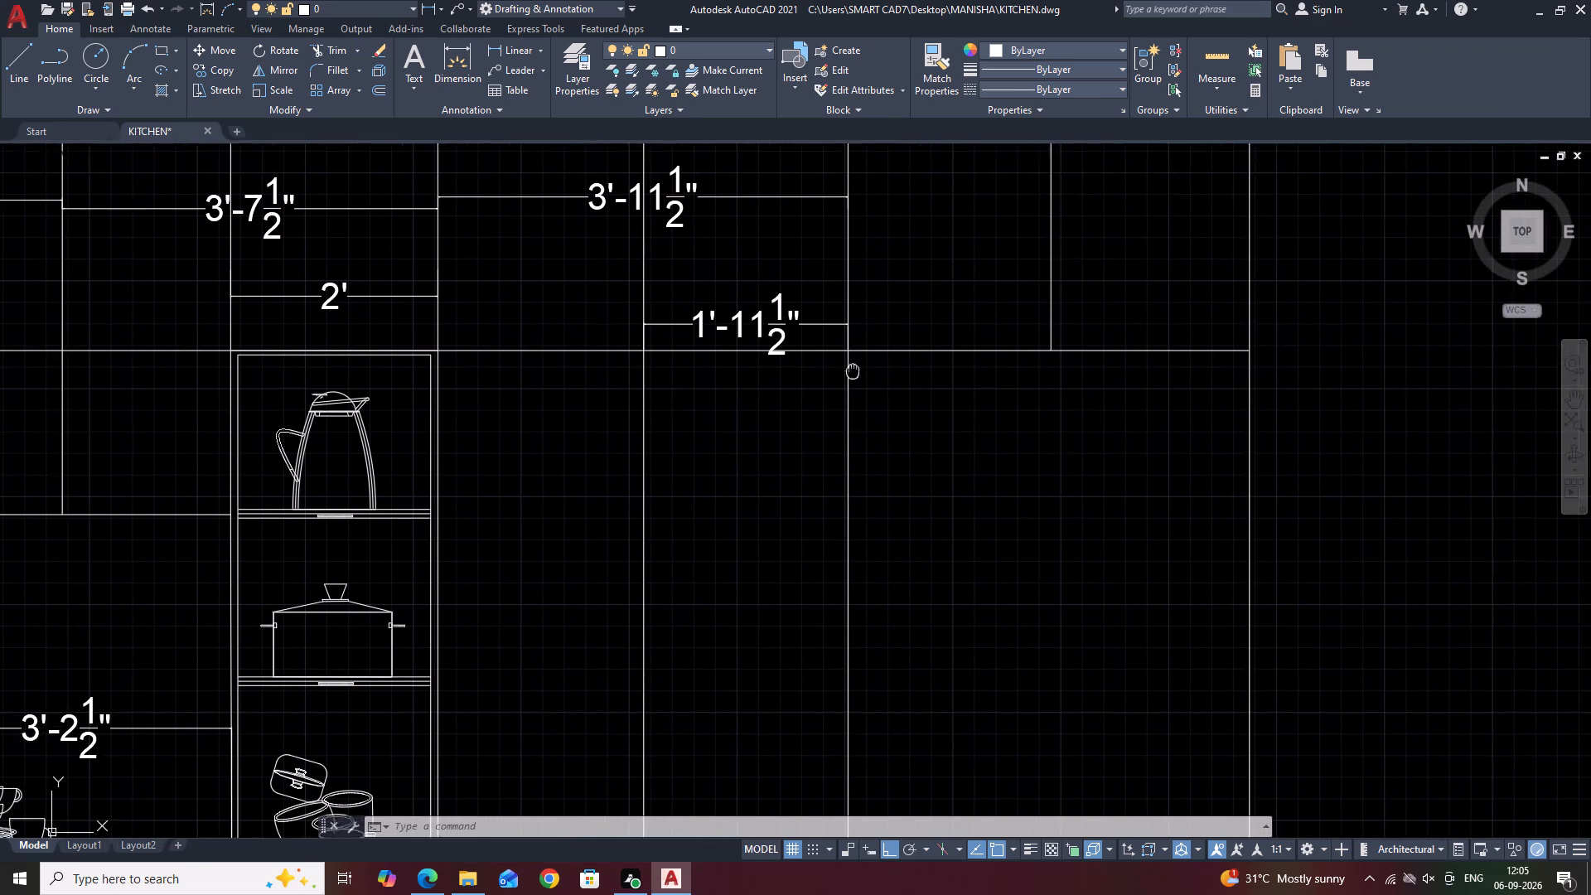
scroll(861, 372, down, 2)
Set the Standard dimension style's linear precision to 0'-0 1/4" and make the style current.
text(D)
key(space)
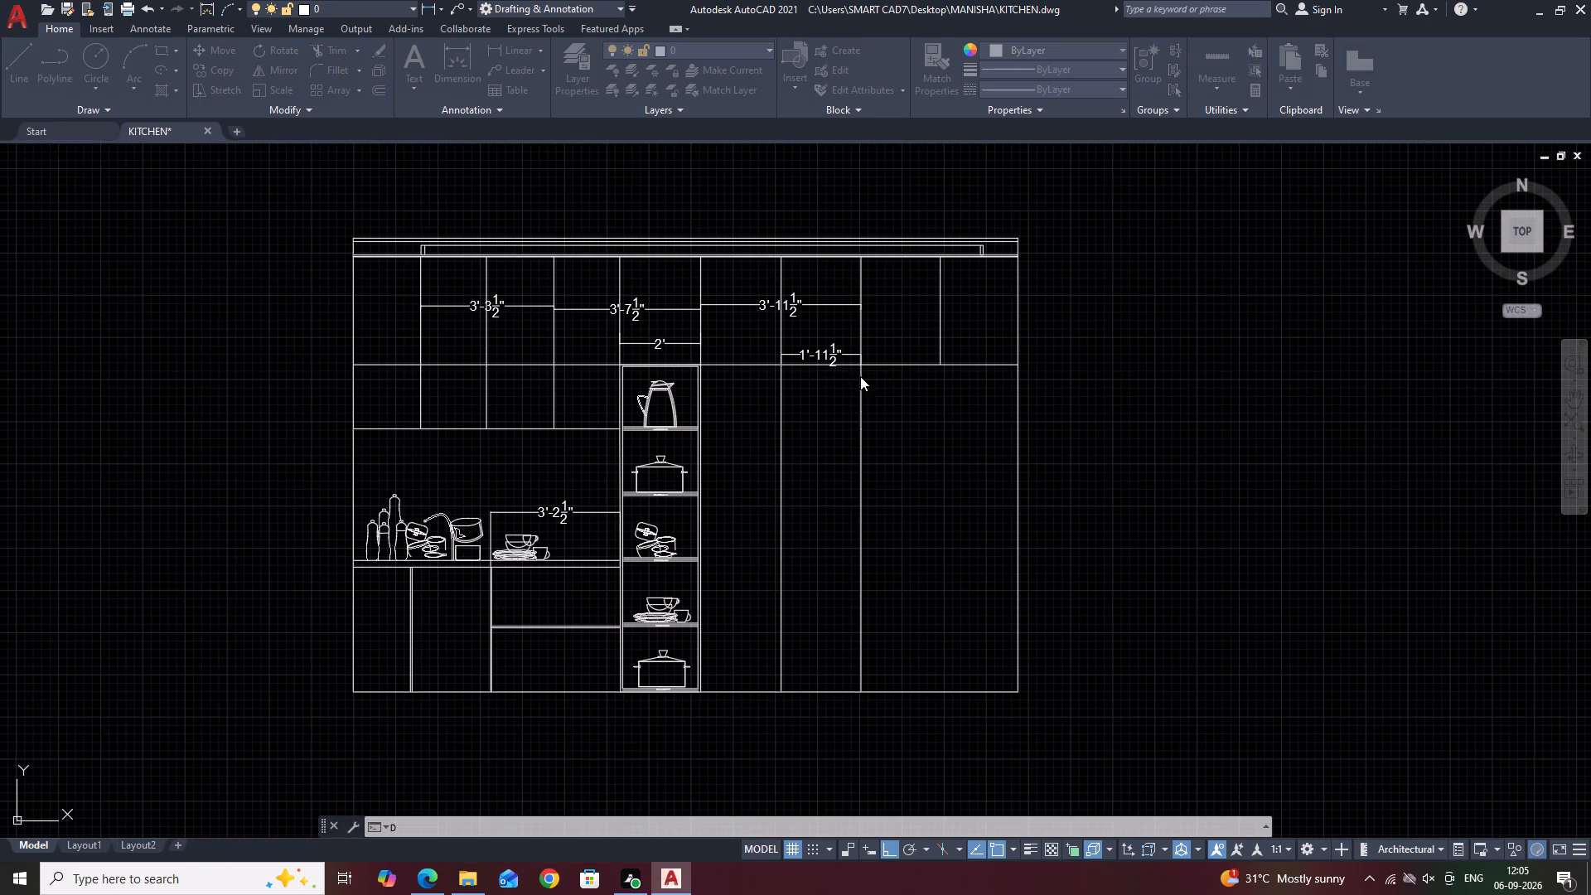
click(968, 393)
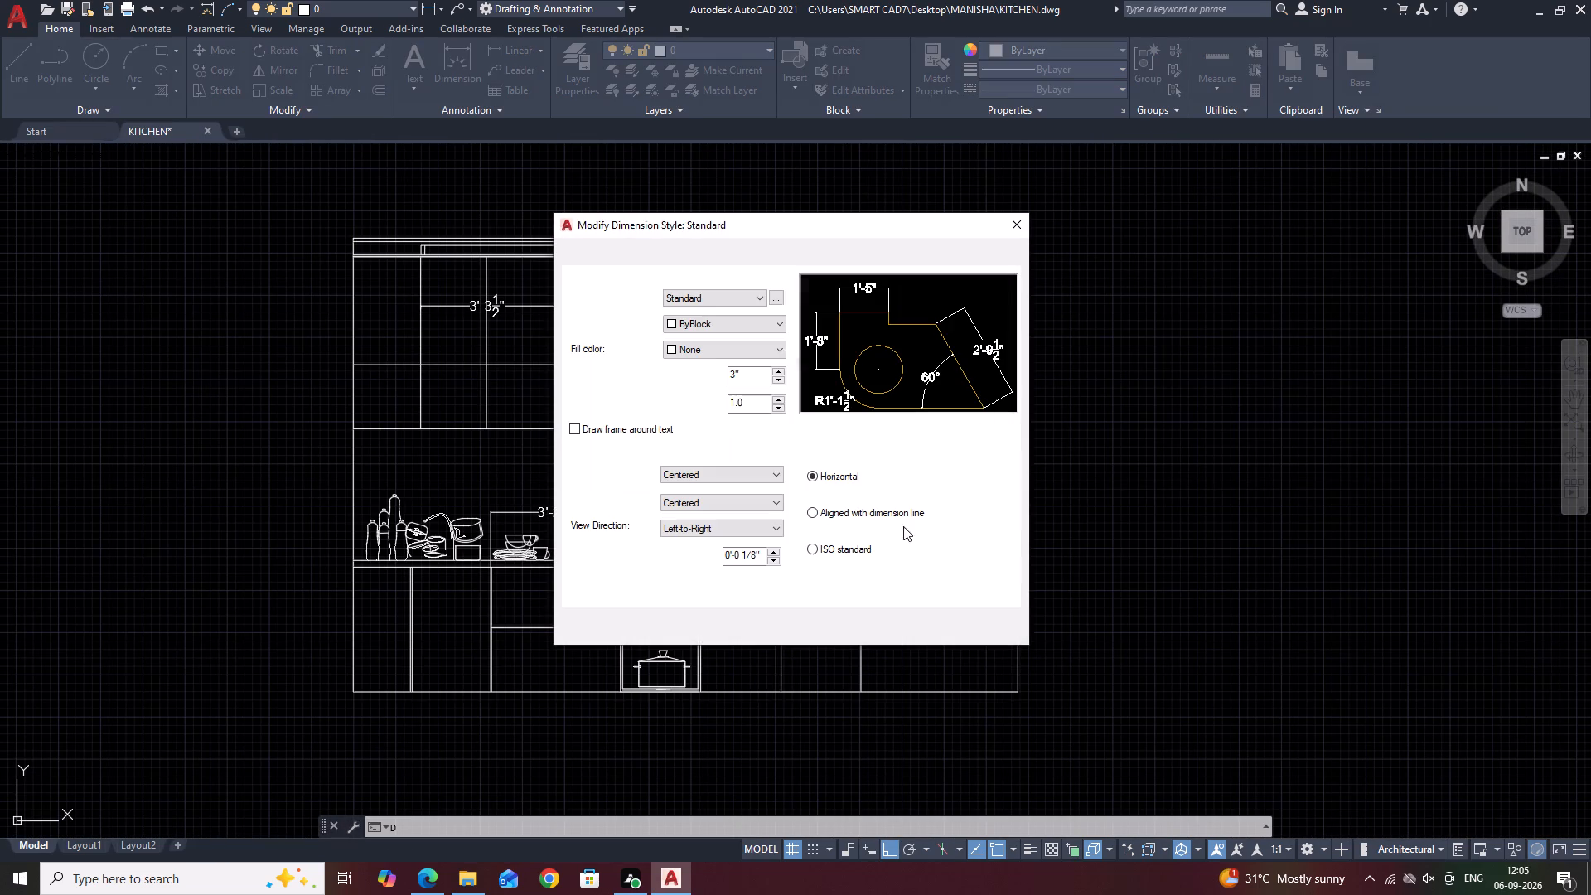
click(780, 264)
click(780, 254)
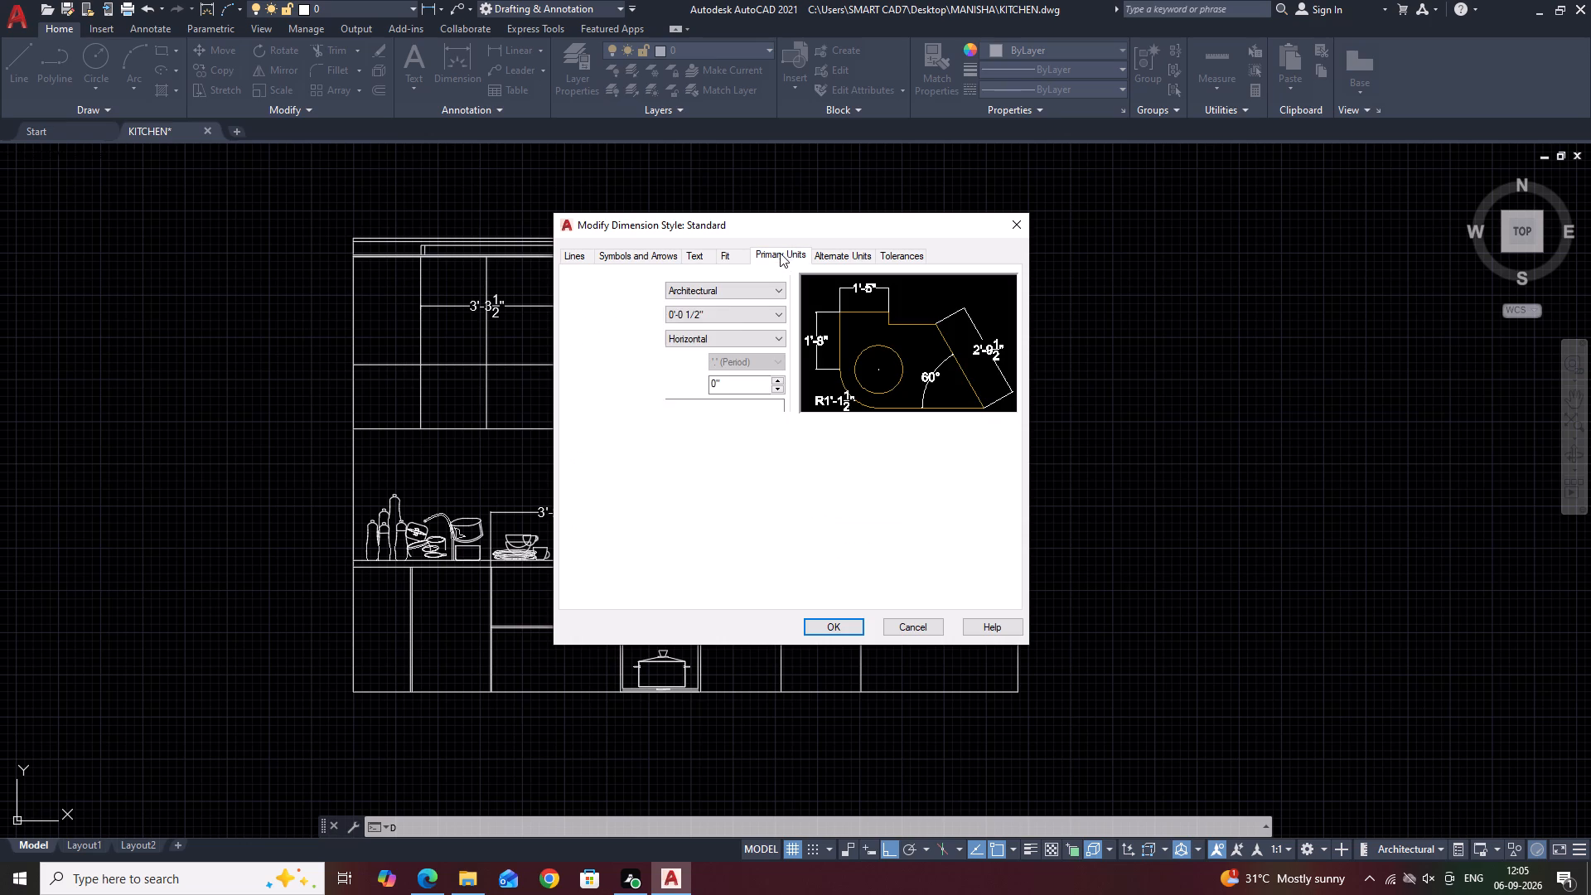
click(712, 320)
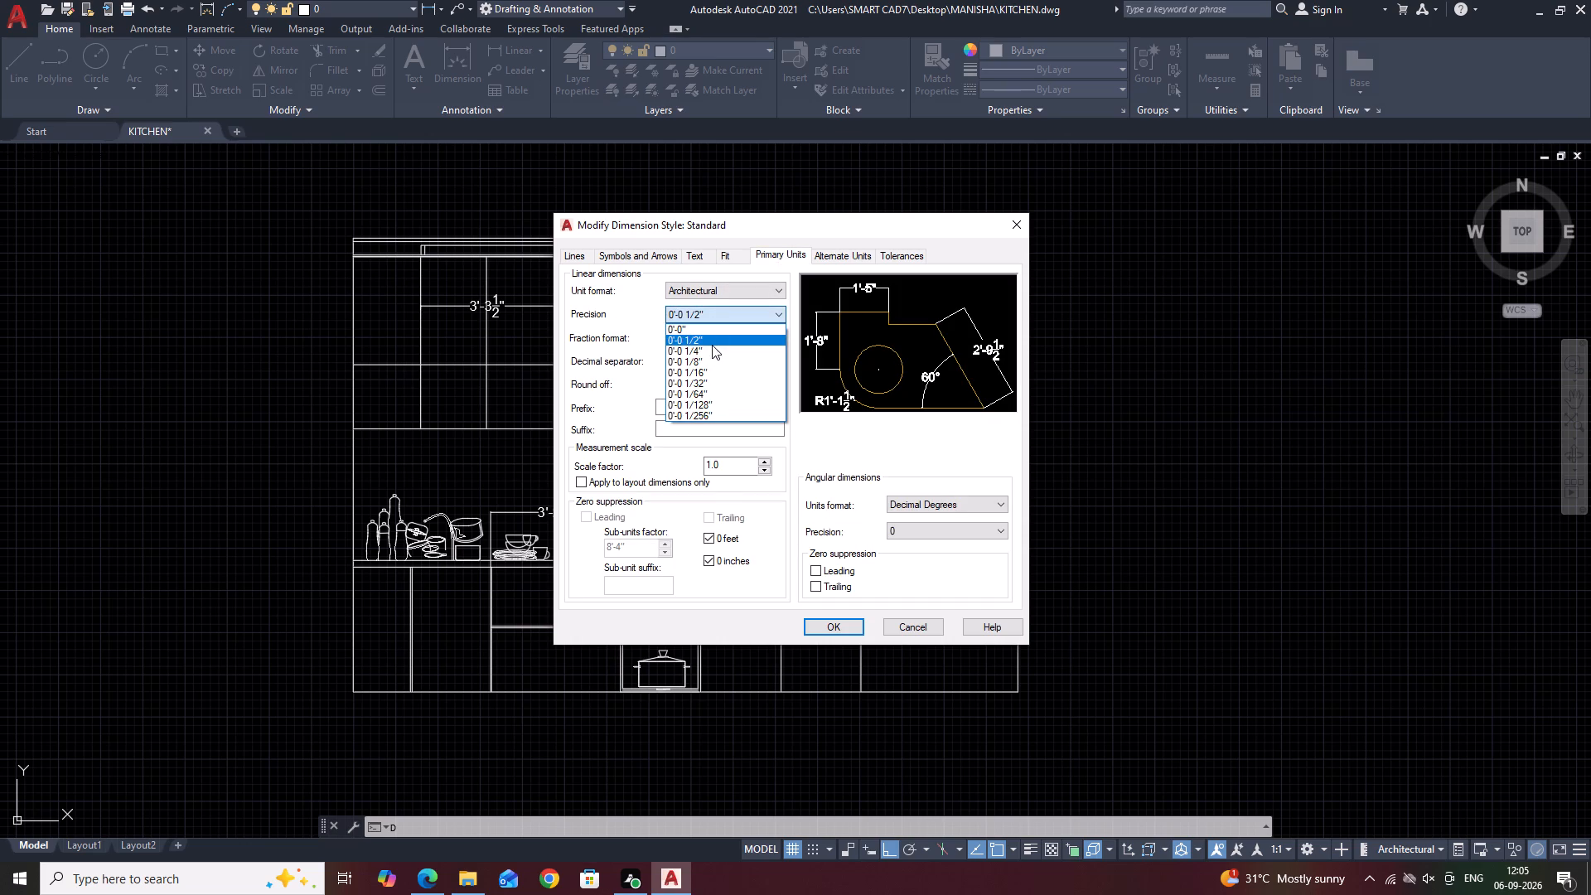
click(712, 350)
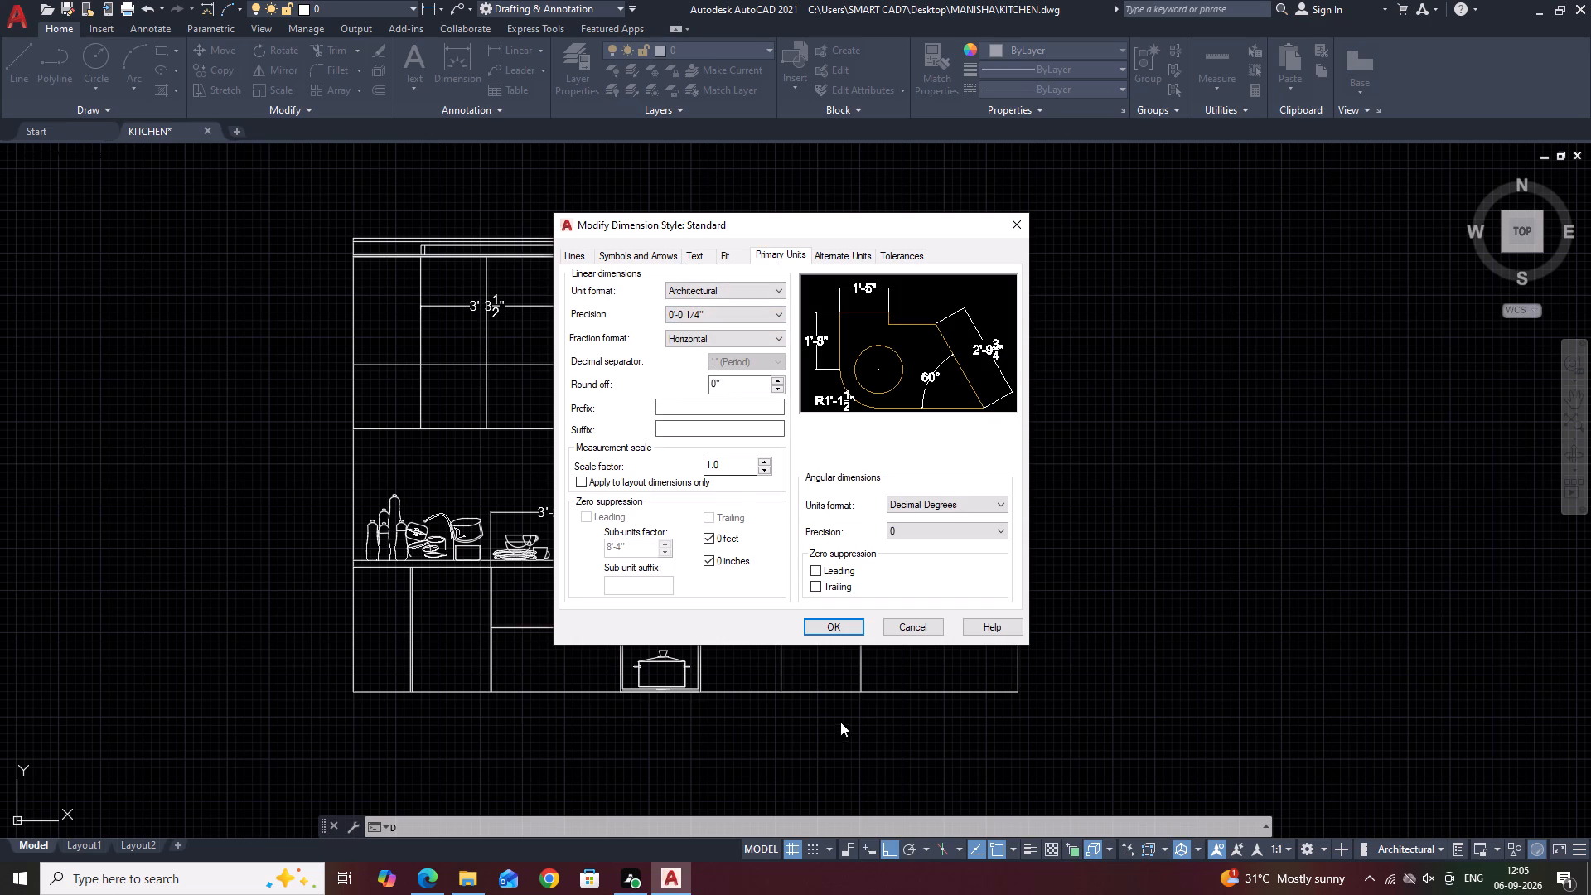
click(837, 628)
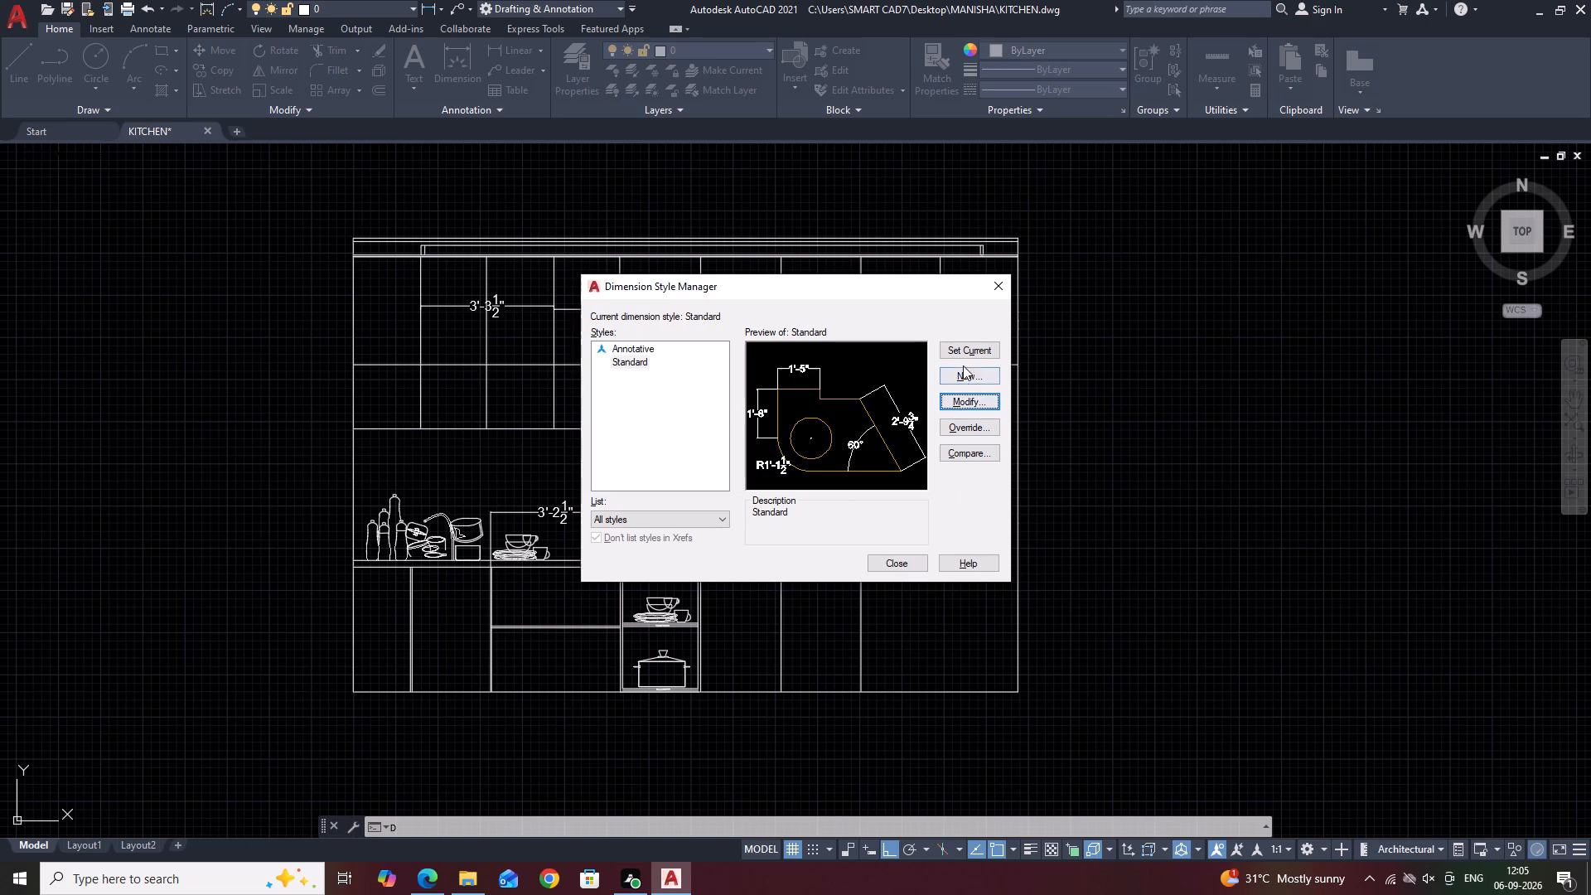
click(971, 354)
click(1001, 280)
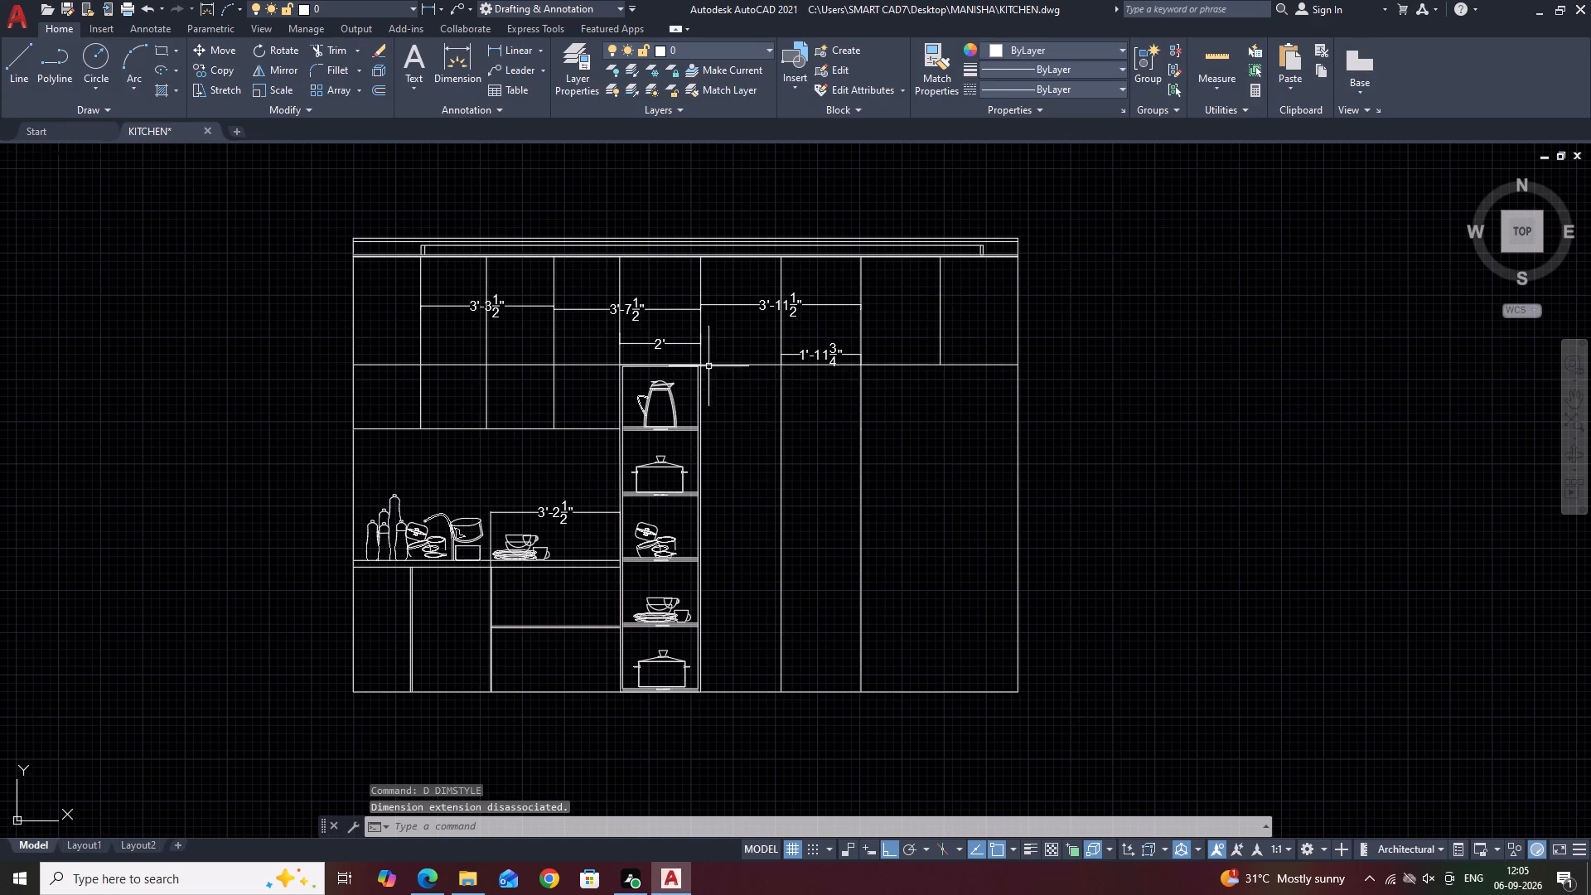
Examine the width dimensions along the upper cabinets, comparing the shelf unit's bay with the bays to its right.
middle_drag(627, 347, 699, 410)
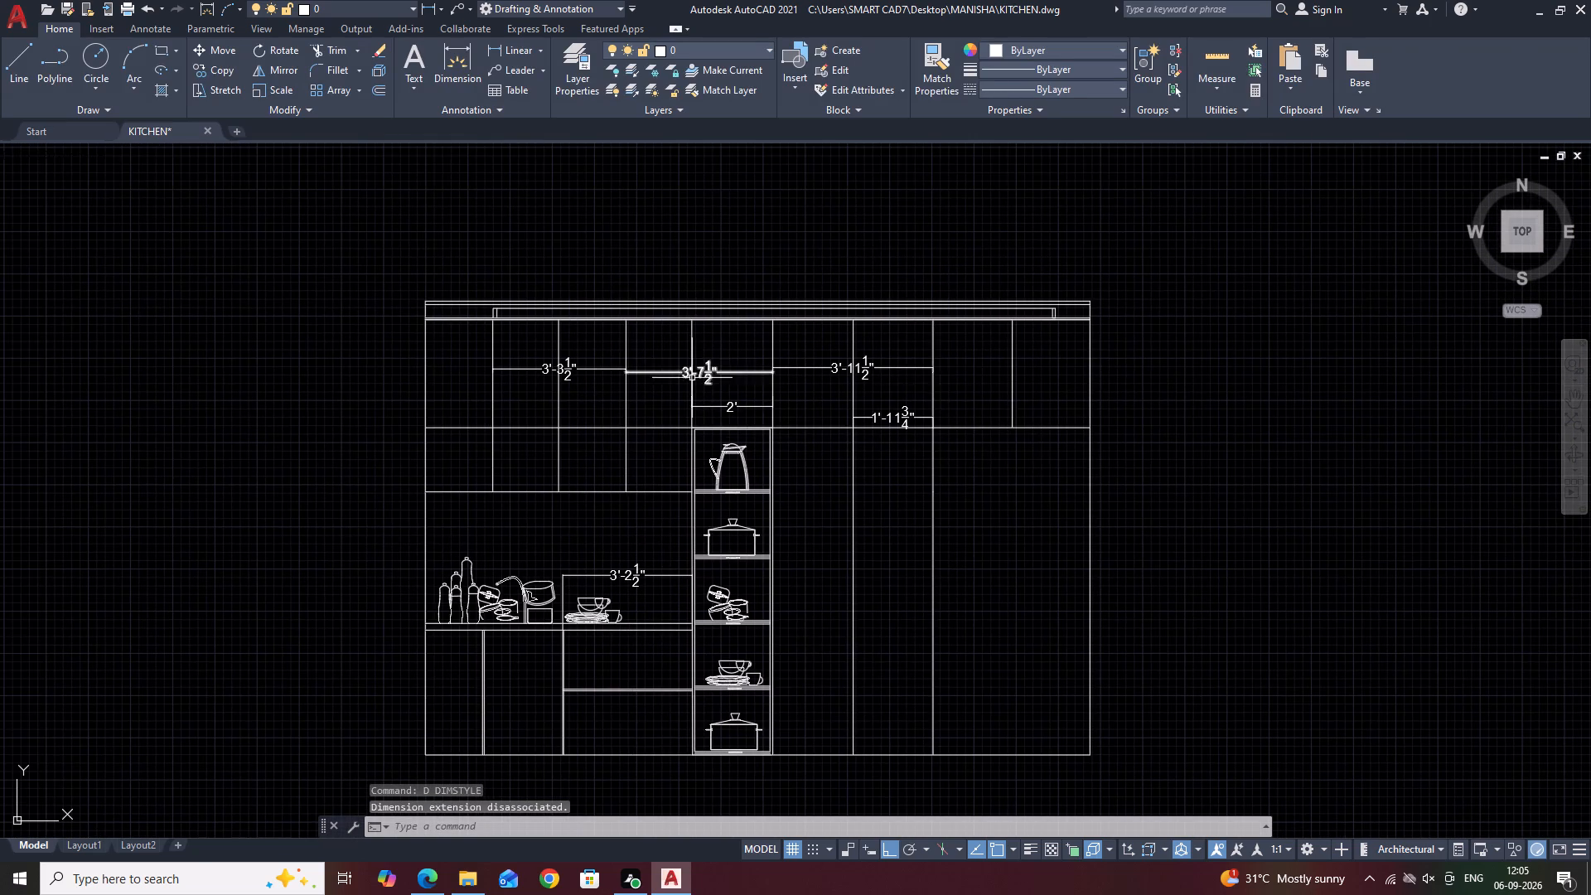
scroll(687, 378, up, 2)
middle_drag(1105, 348, 998, 351)
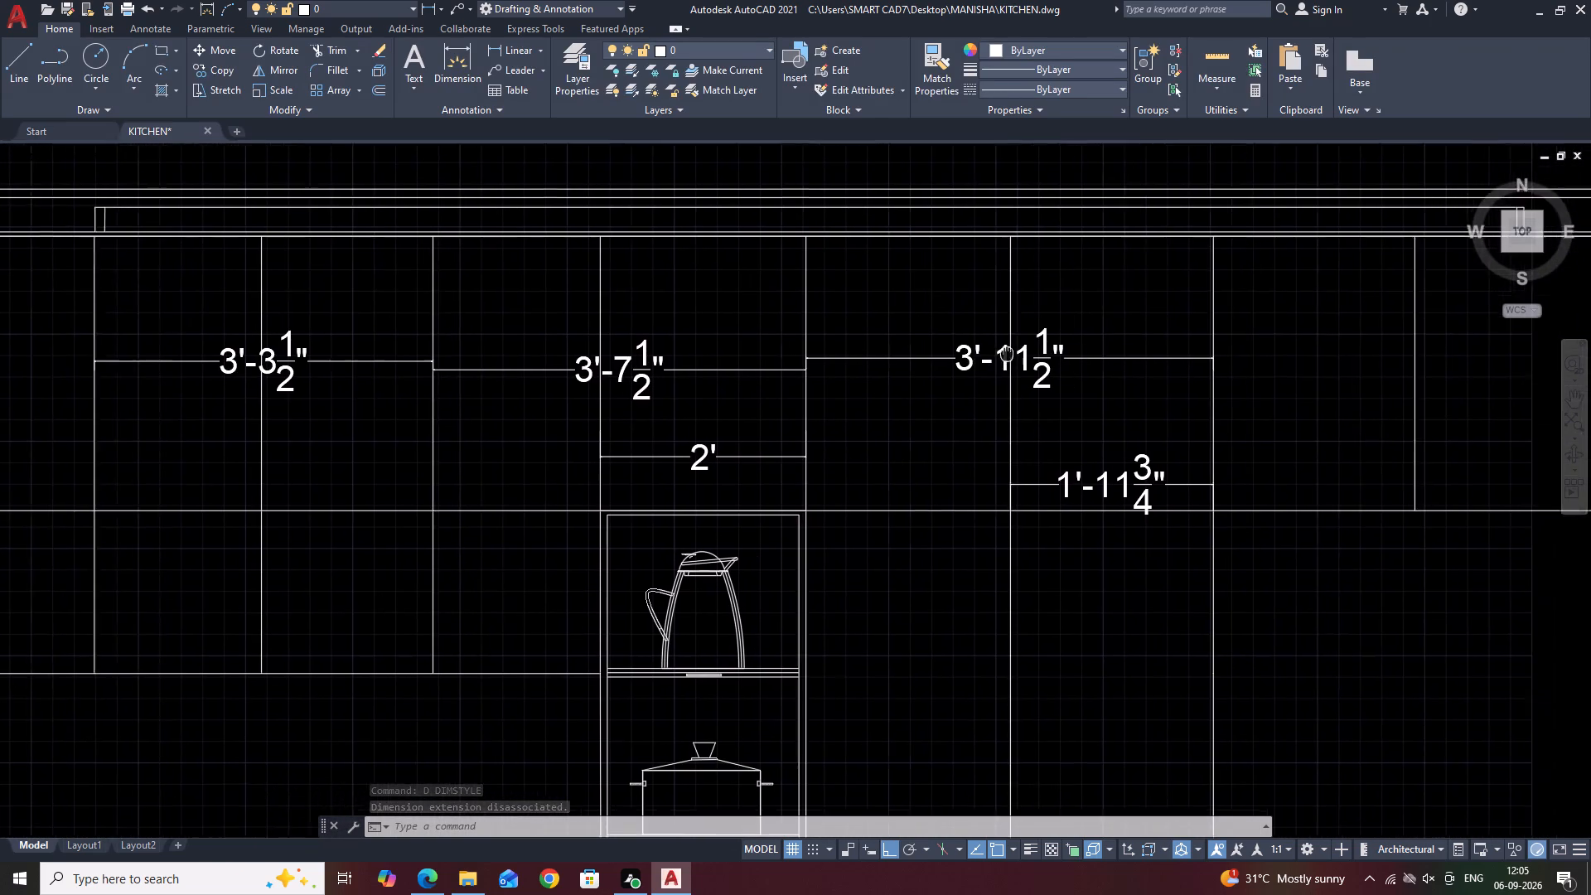
middle_drag(998, 351, 837, 341)
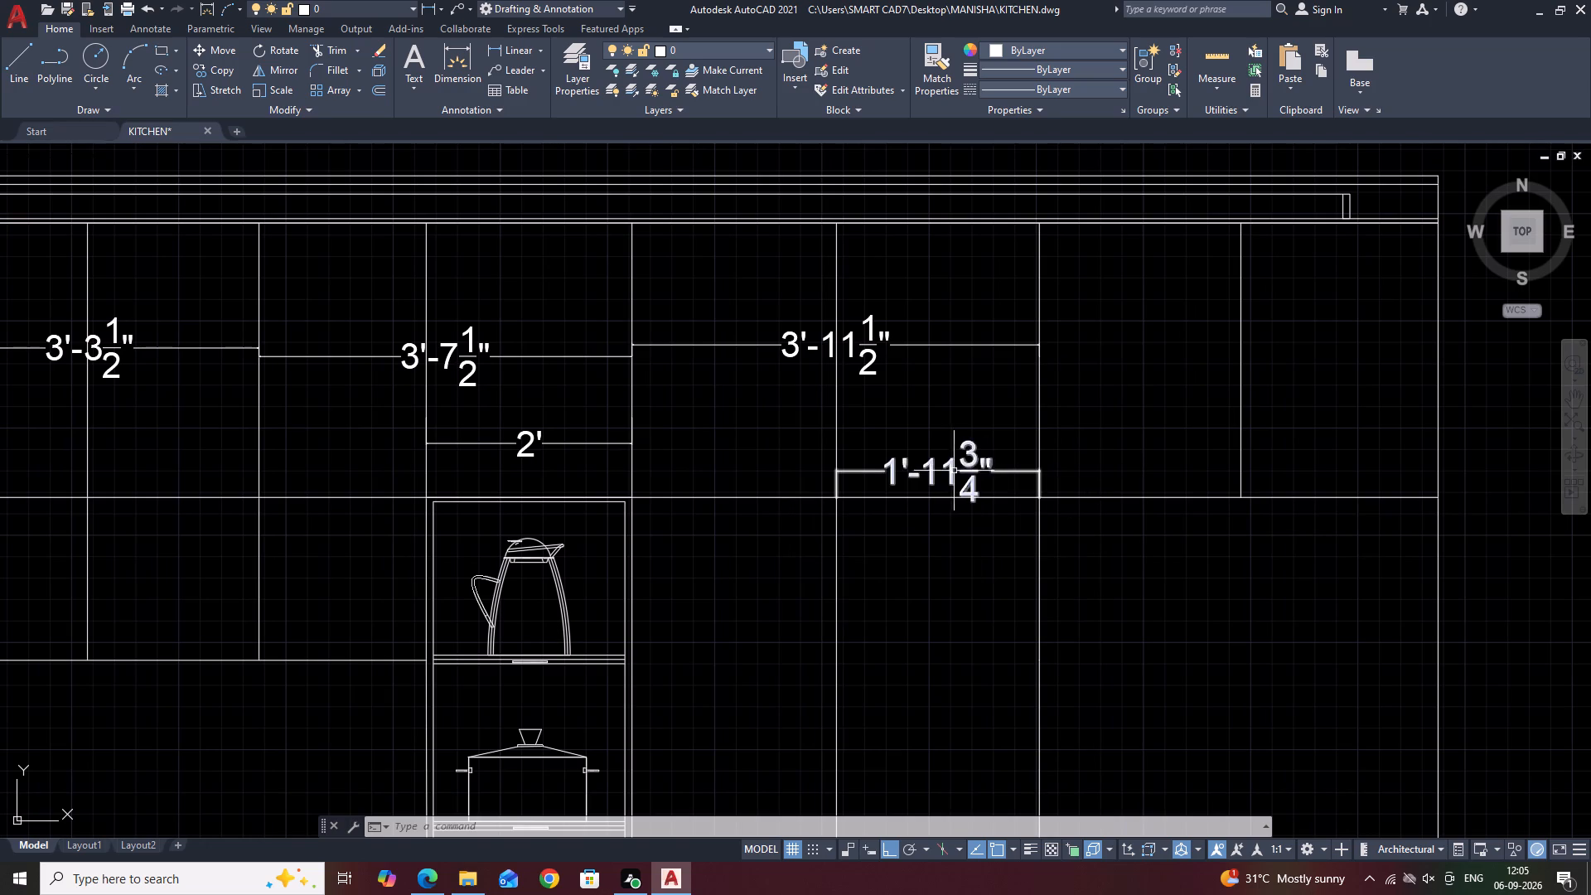
scroll(962, 472, up, 2)
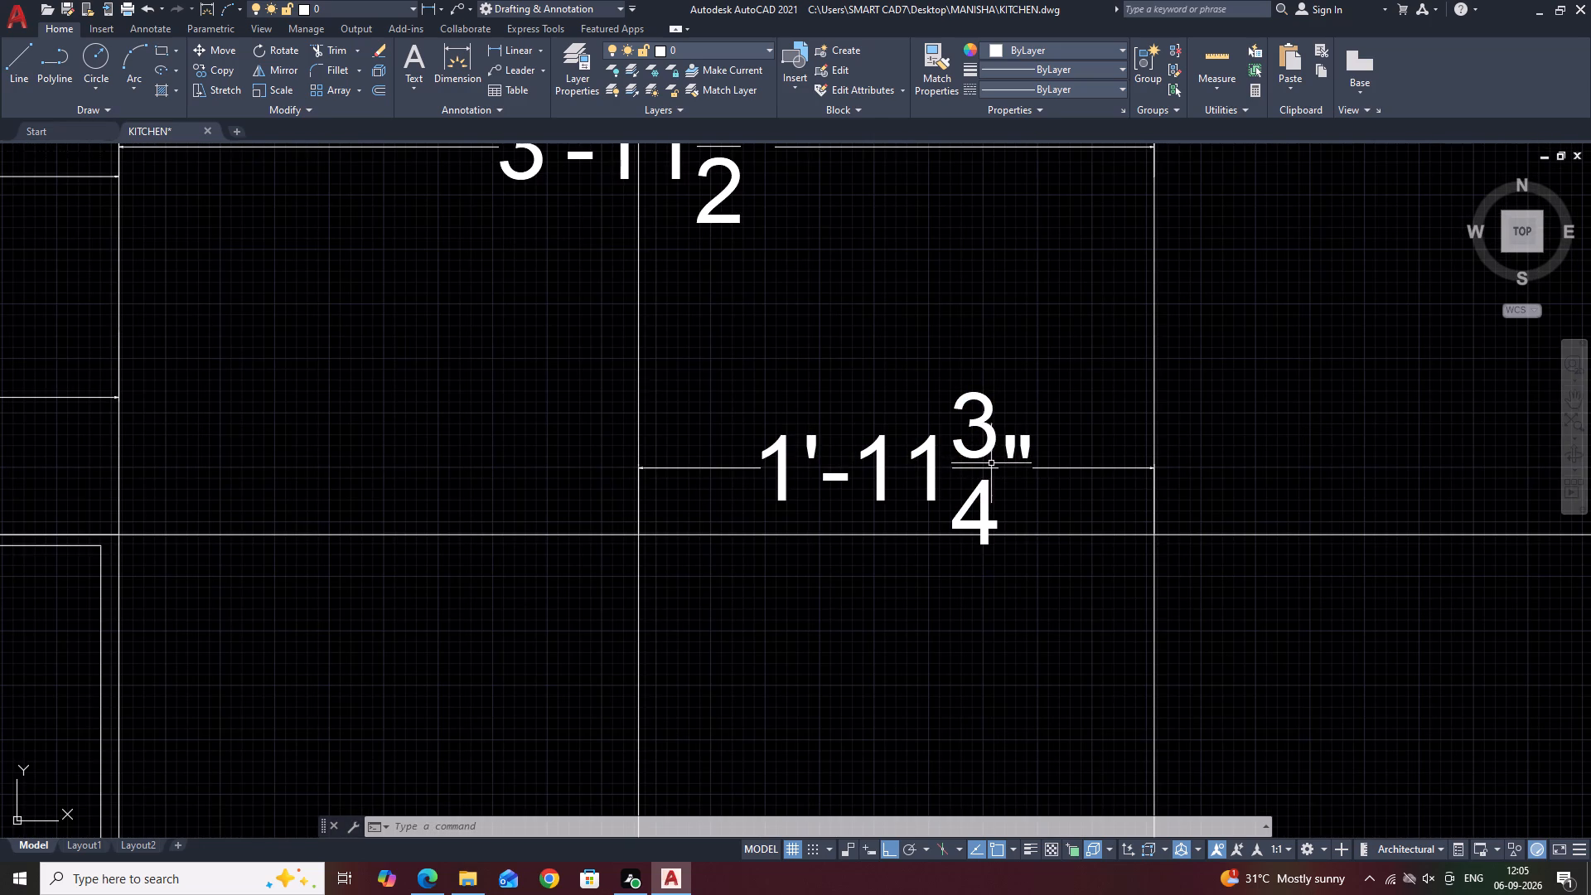
scroll(1003, 467, down, 4)
scroll(839, 454, up, 2)
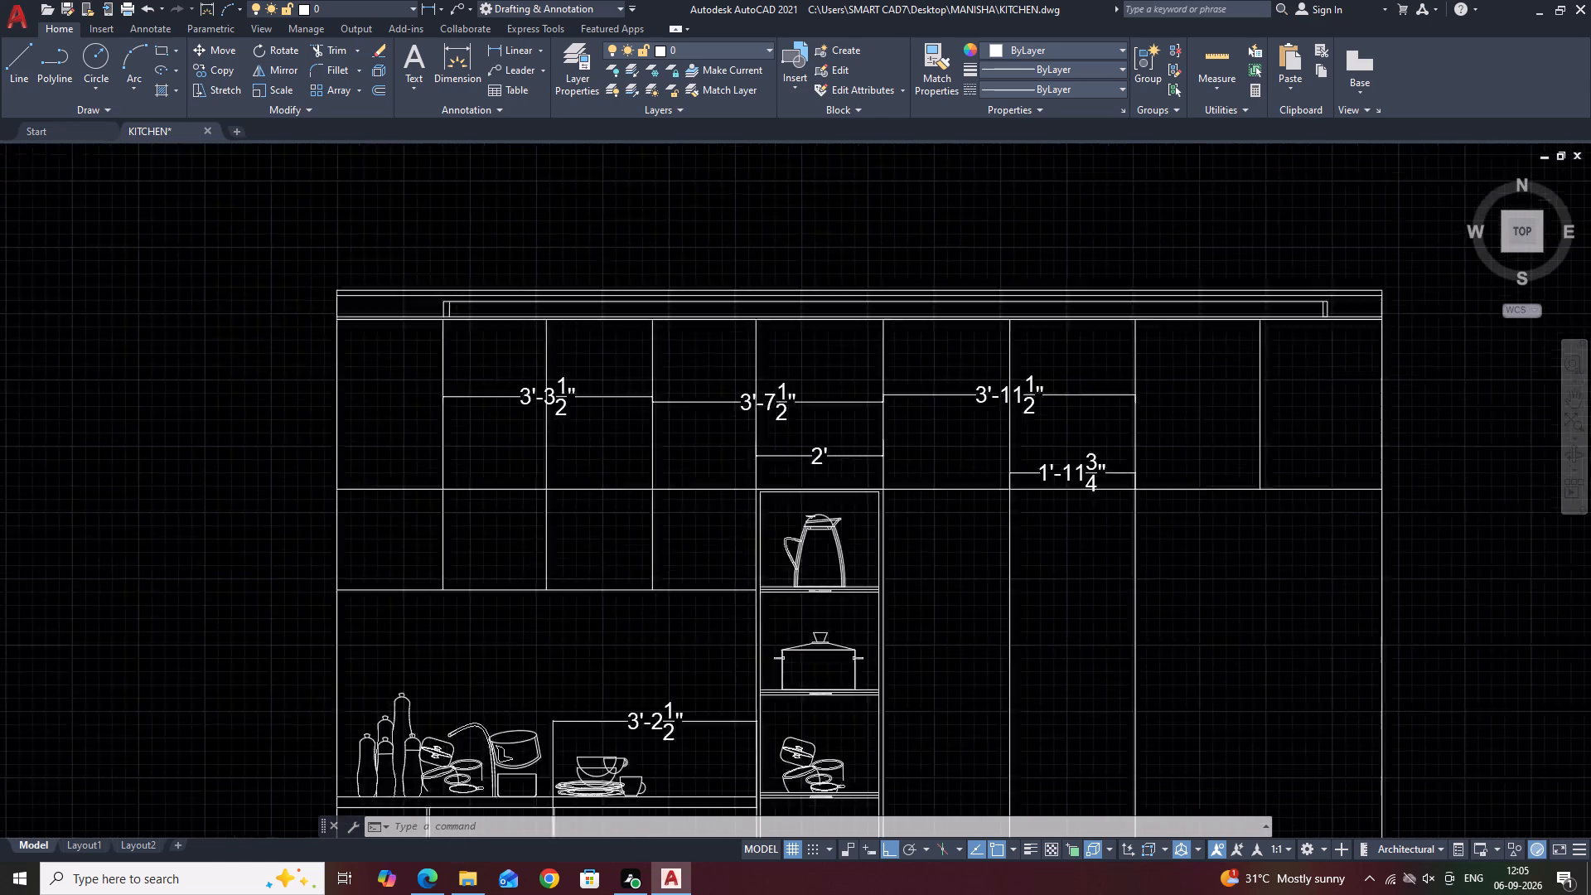
scroll(839, 454, up, 1)
scroll(897, 444, down, 3)
scroll(1042, 453, up, 2)
middle_drag(910, 449, 1023, 453)
scroll(1105, 436, down, 3)
scroll(1053, 471, up, 3)
Delete the 2' dimension above the tall shelf unit.
click(925, 316)
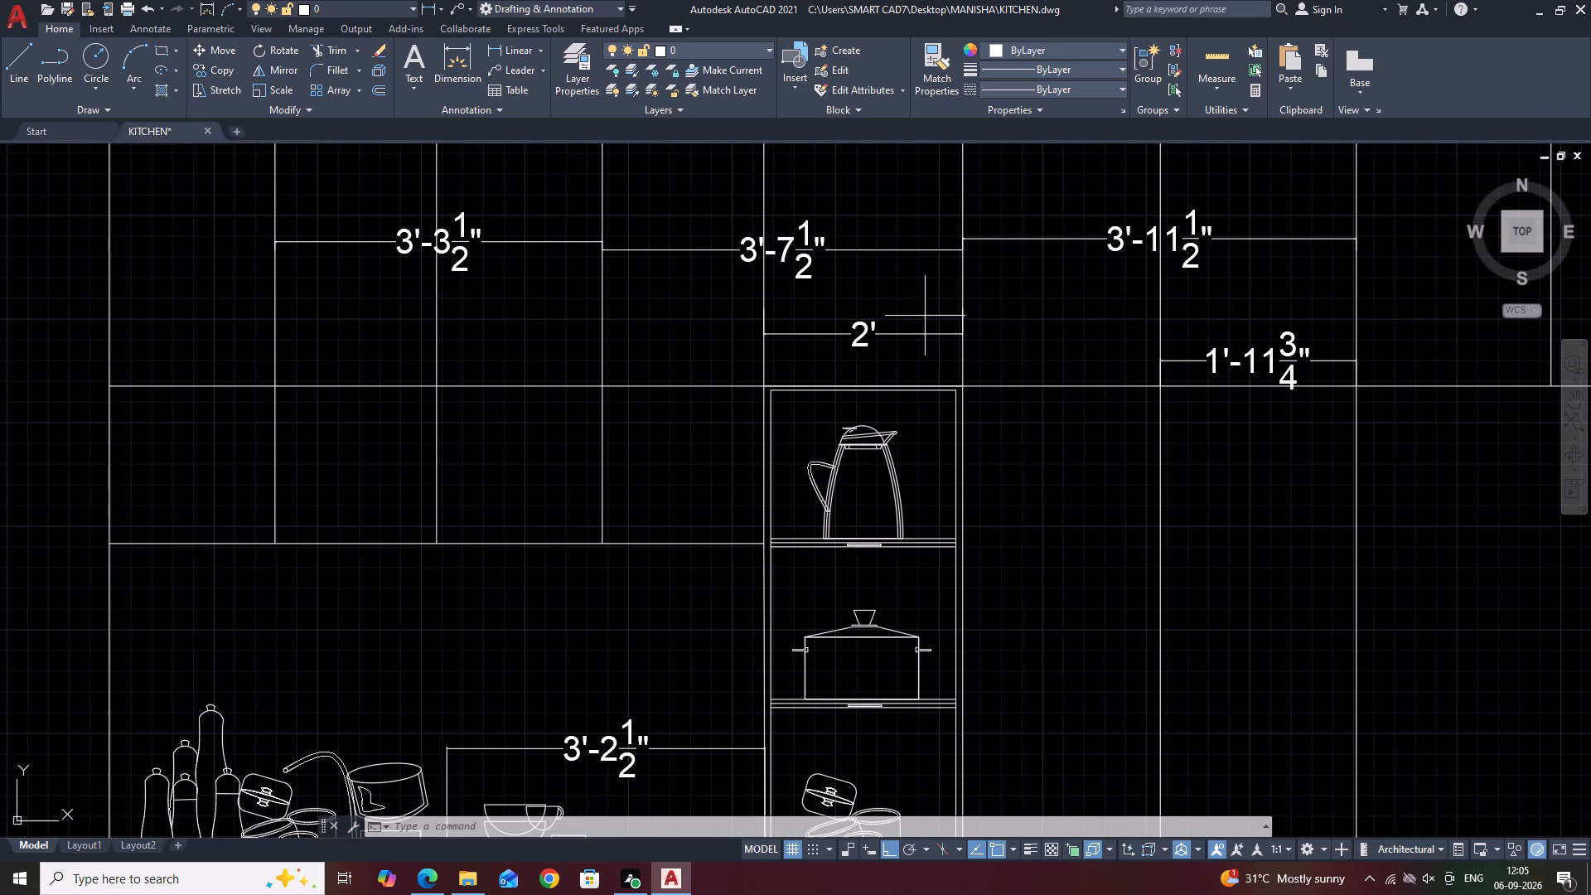
click(888, 351)
middle_drag(901, 337, 826, 430)
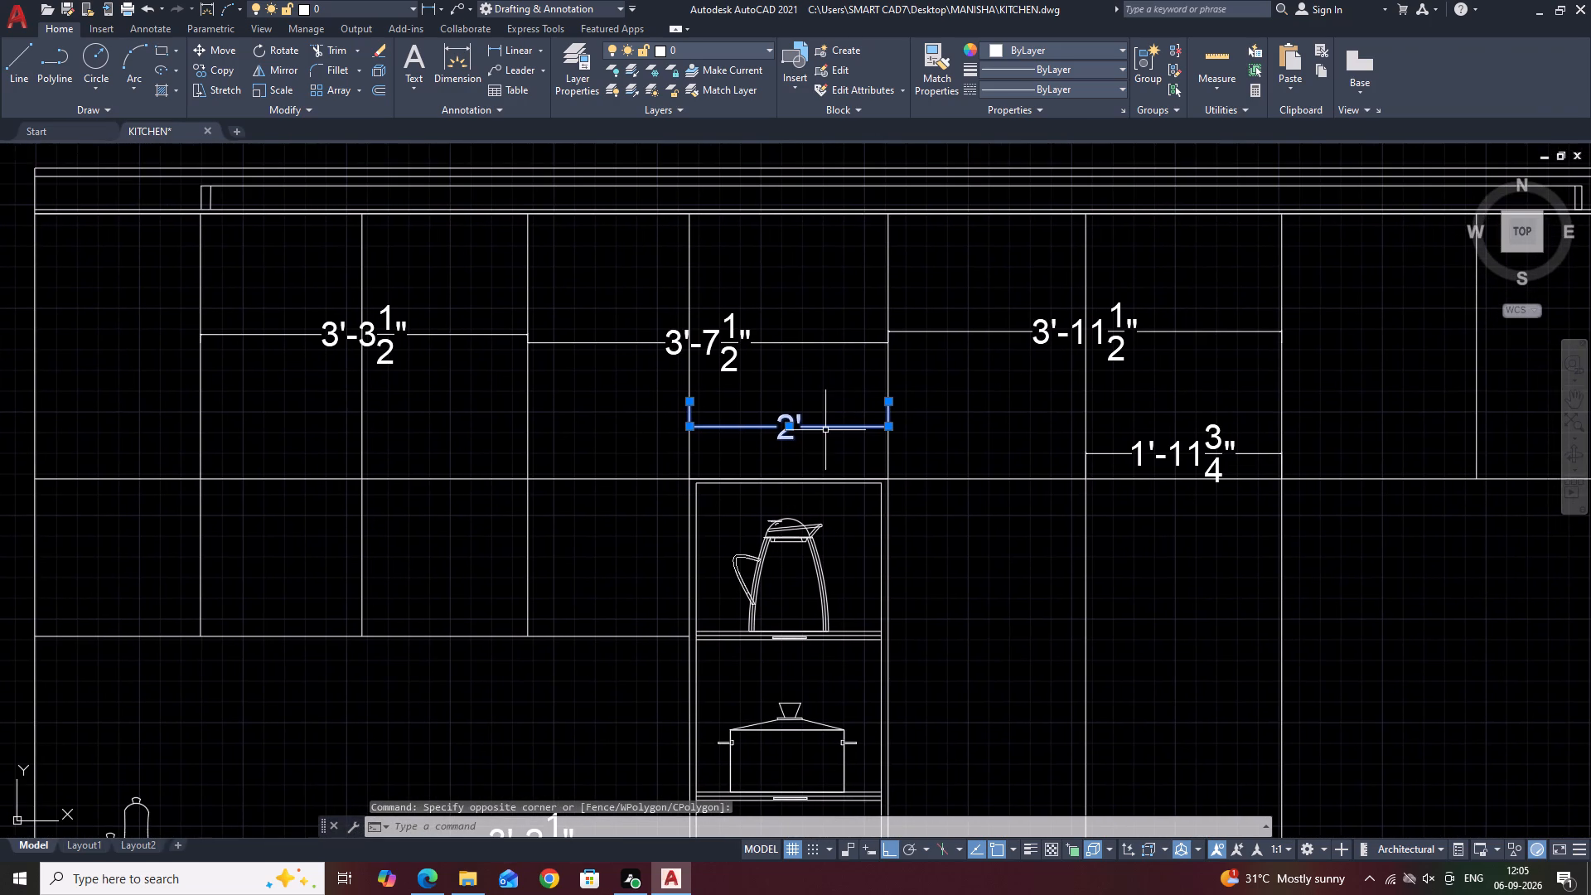
key(Delete)
Move the 1'-11 3/4" dimension over the tall shelf unit, with its left end at the unit's upper left corner.
click(1193, 452)
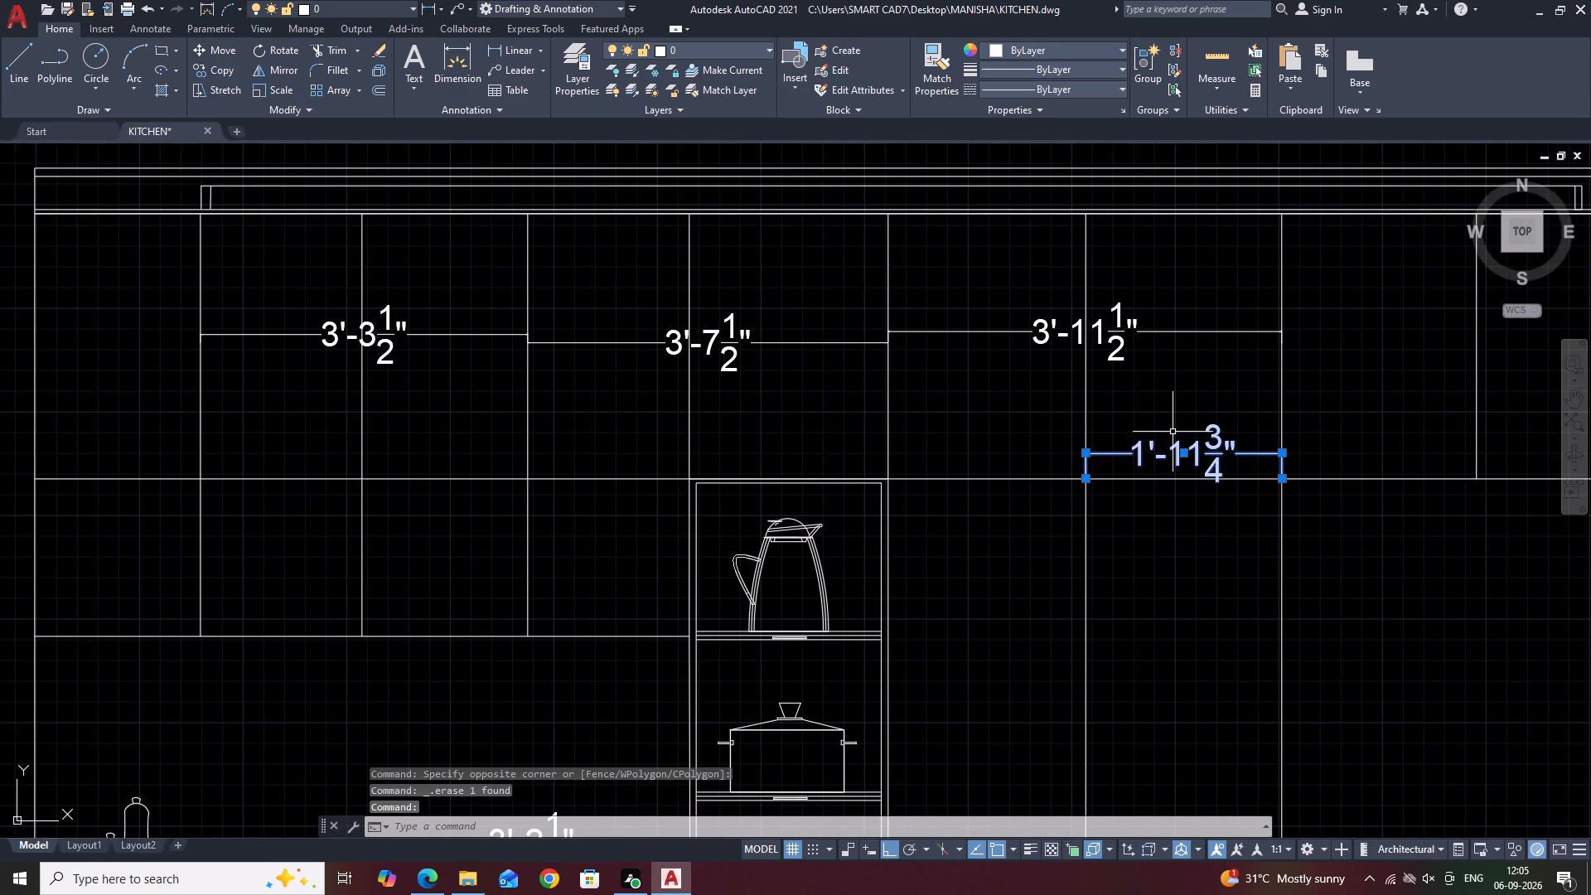
key(m)
key(space)
scroll(1081, 478, up, 2)
click(1084, 476)
scroll(1084, 476, down, 2)
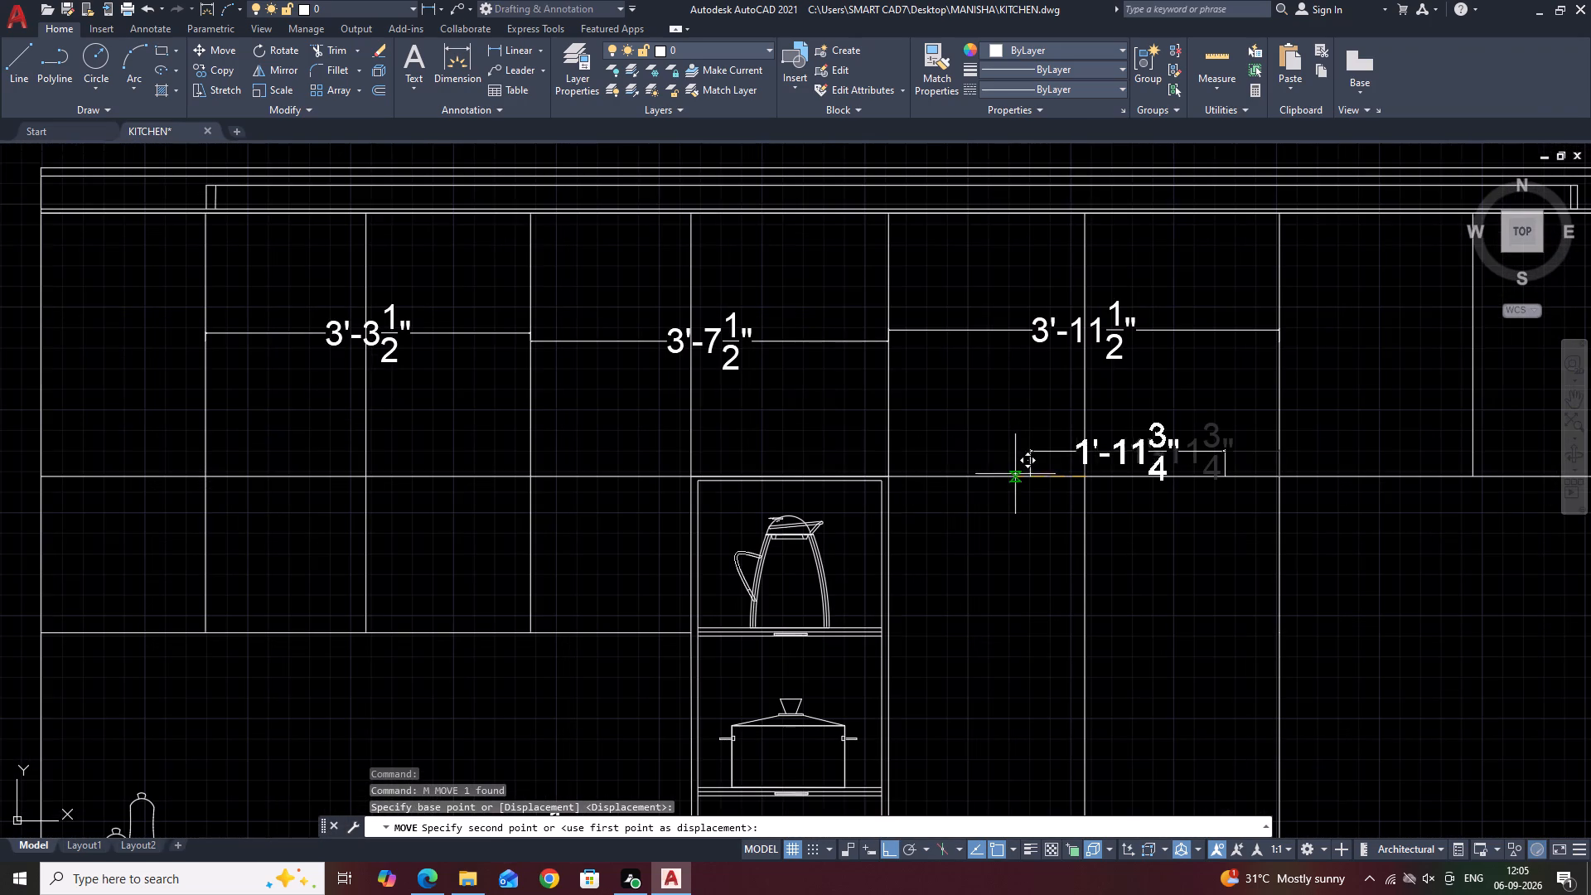
scroll(690, 477, up, 1)
click(689, 477)
key(Escape)
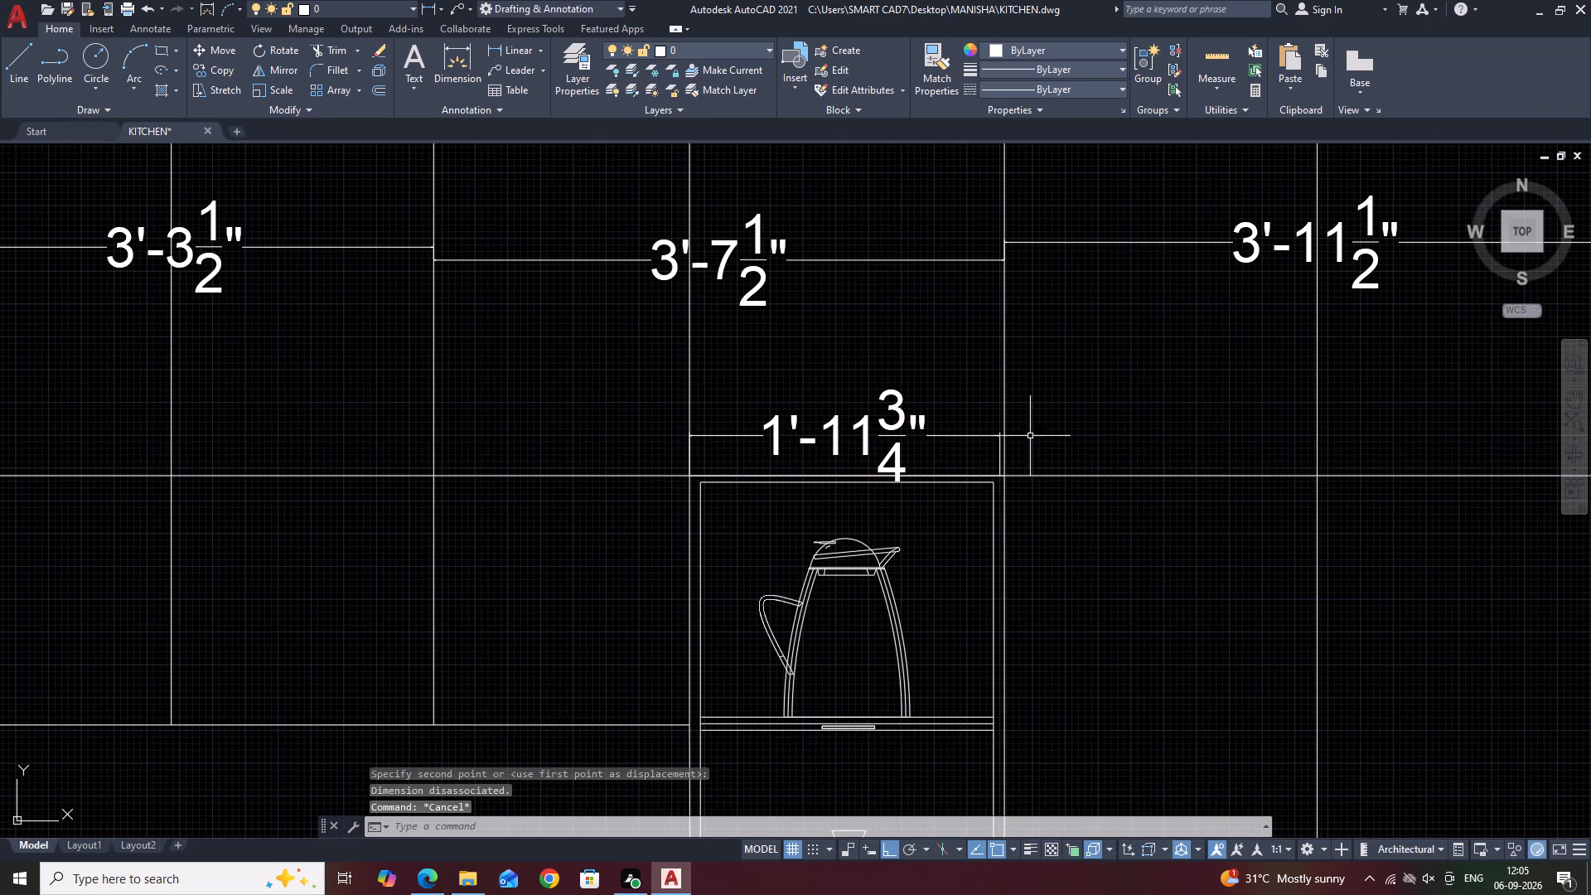
Move the full-height divider on the shelf unit's right side inward to the right end of the 1'-11 3/4" dimension.
middle_drag(1013, 495, 1048, 417)
scroll(1043, 417, up, 2)
click(1030, 417)
click(1015, 389)
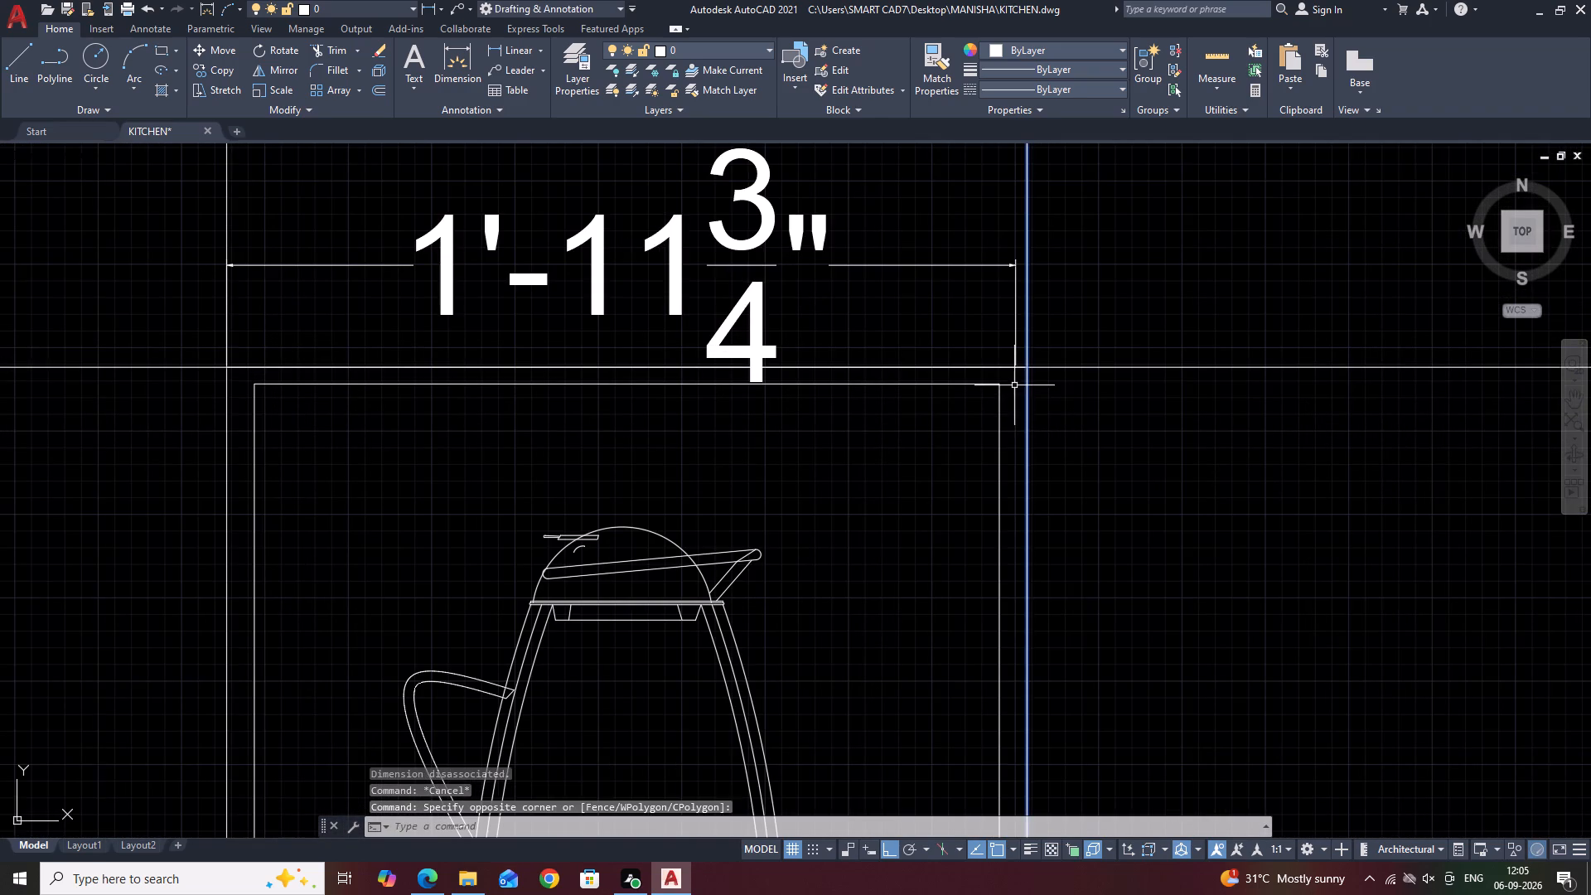
scroll(1028, 384, down, 3)
middle_drag(1144, 442, 1121, 345)
key(m)
key(space)
scroll(1013, 299, up, 4)
click(976, 246)
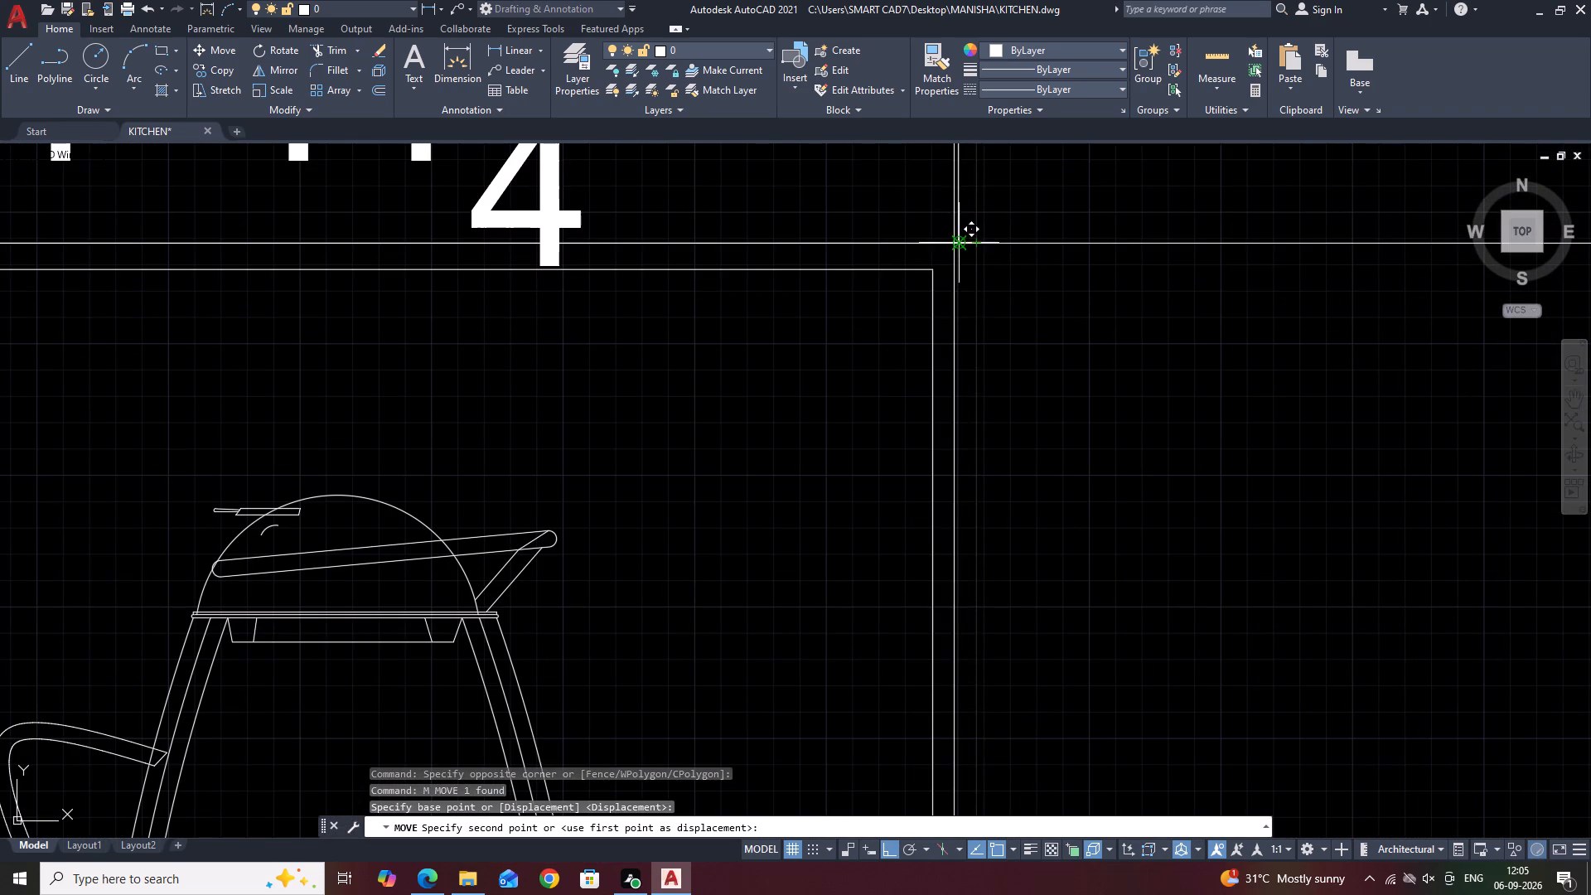
click(961, 244)
Move the same divider slightly outward to line up exactly with the right extension line of the 1'-11 3/4" dimension.
middle_drag(992, 287, 1154, 488)
scroll(1149, 478, down, 3)
drag(1171, 374, 1154, 359)
click(1095, 297)
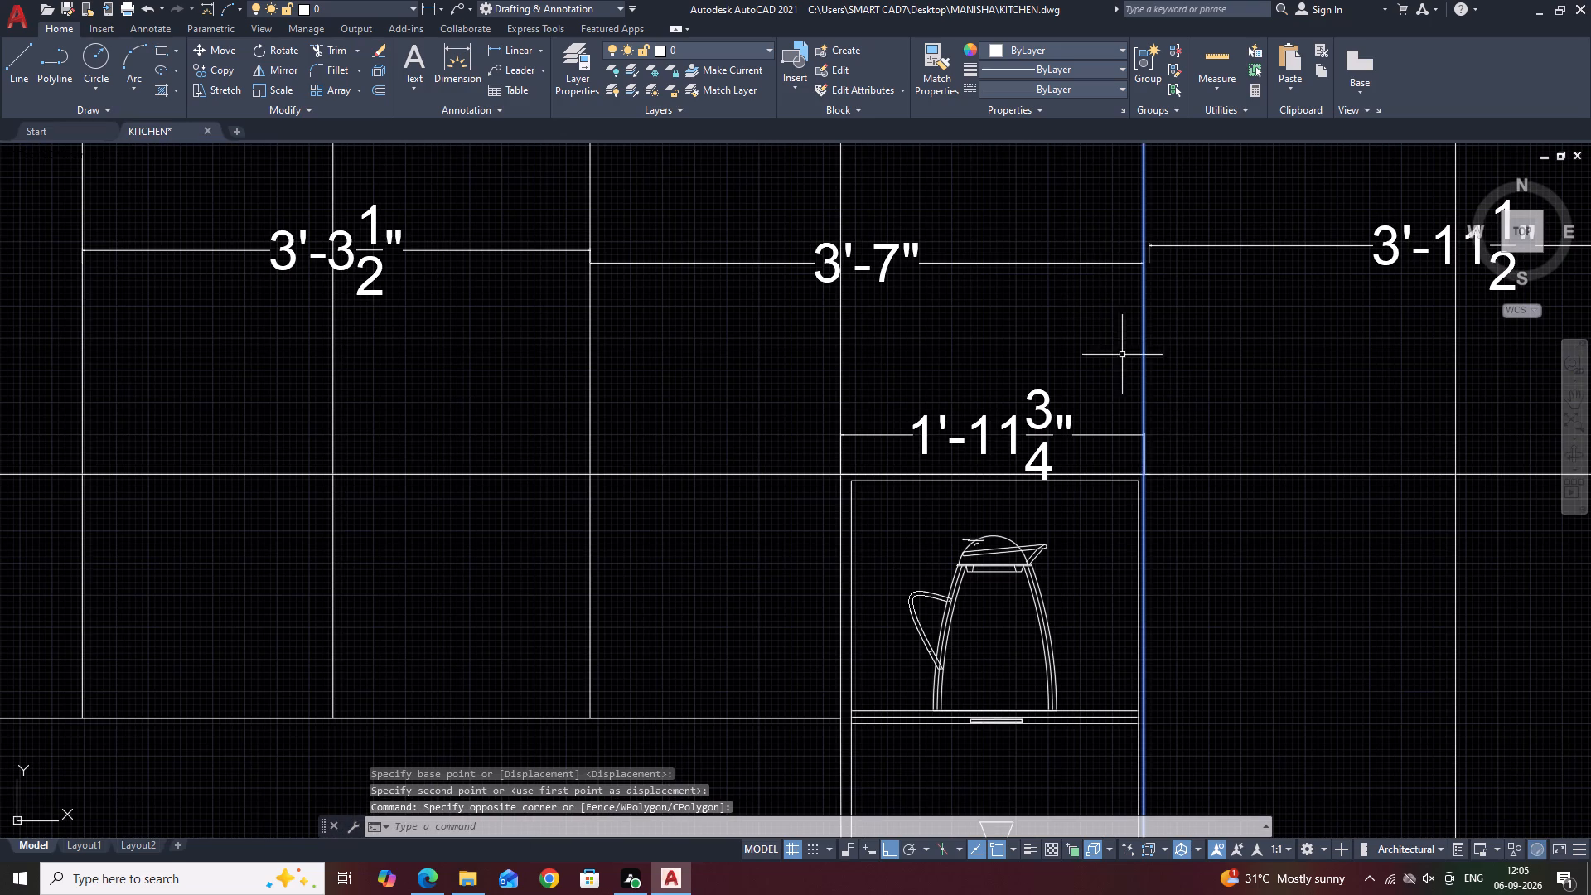
scroll(1126, 496, up, 3)
text(M)
key(space)
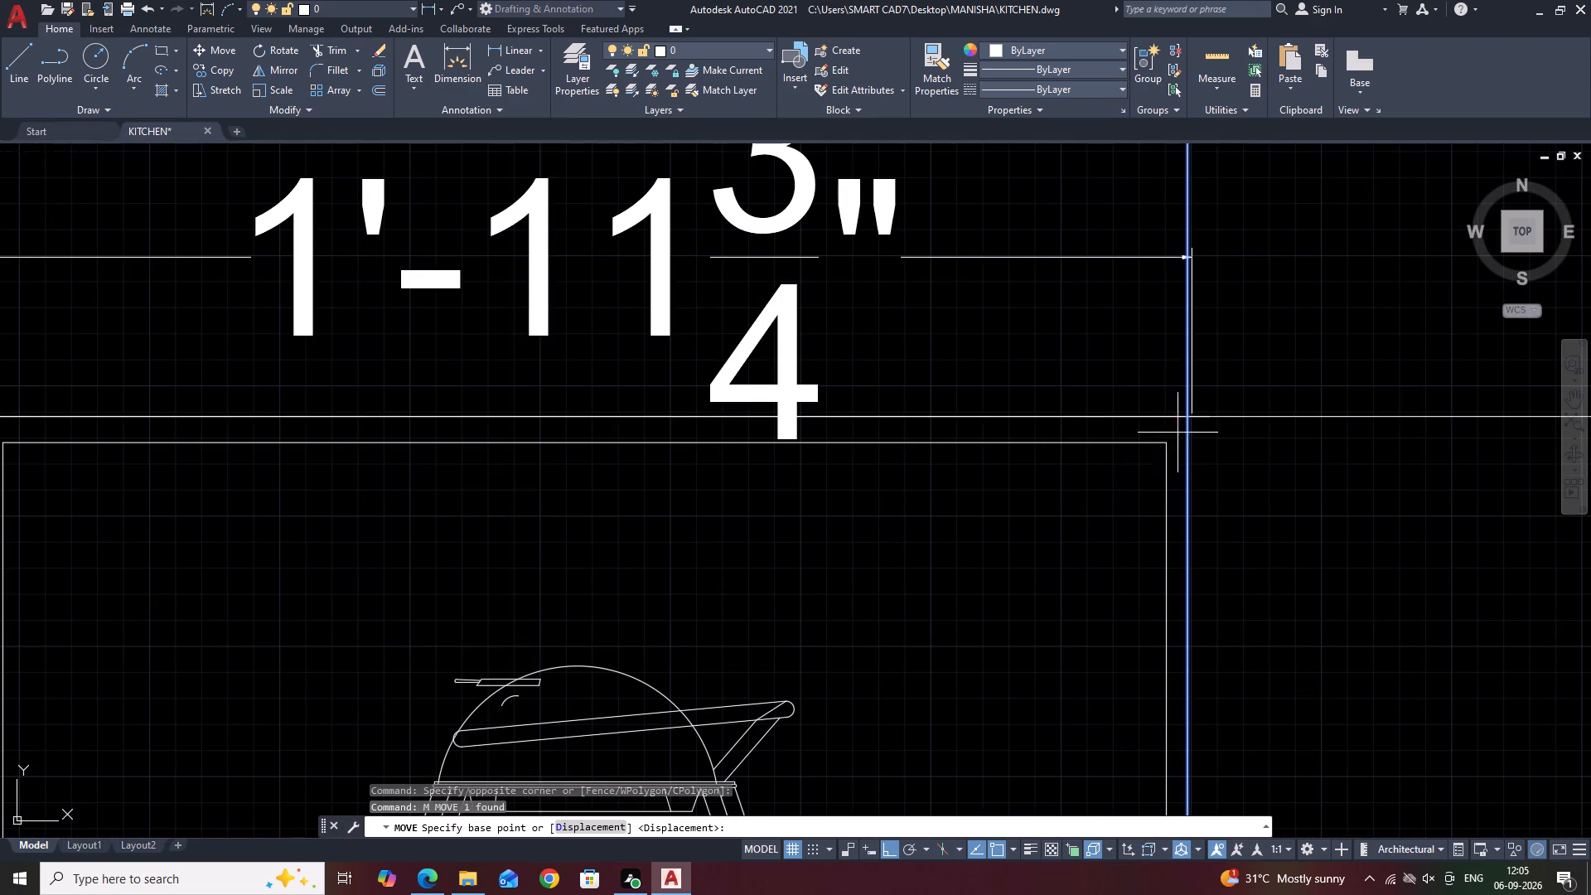
scroll(1187, 414, up, 2)
click(1184, 420)
click(1196, 420)
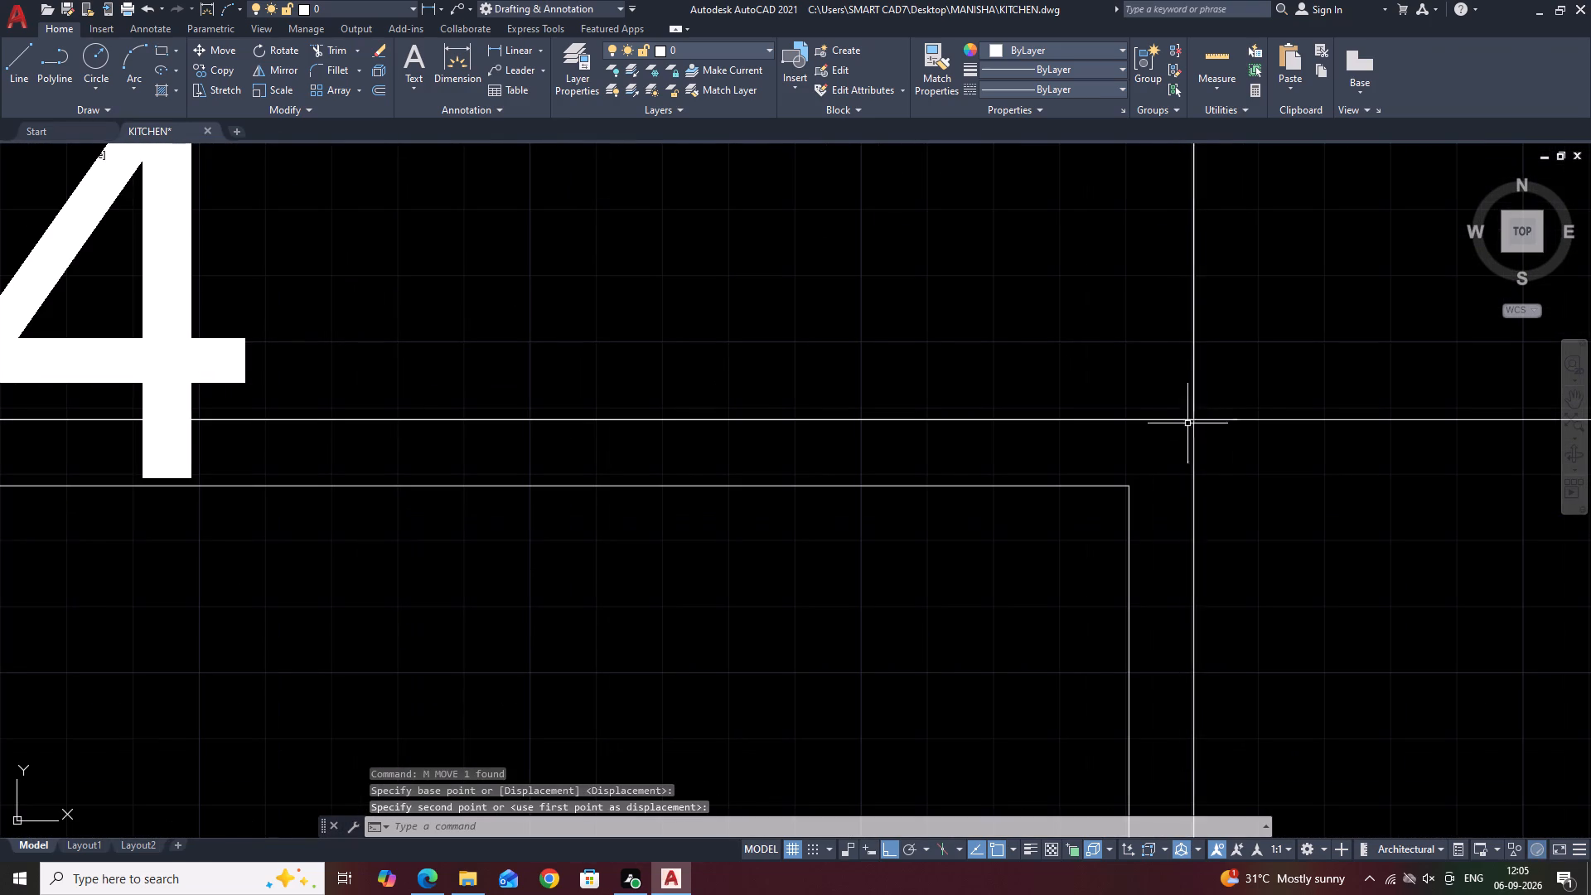
scroll(1134, 419, down, 9)
middle_drag(1232, 451, 1189, 426)
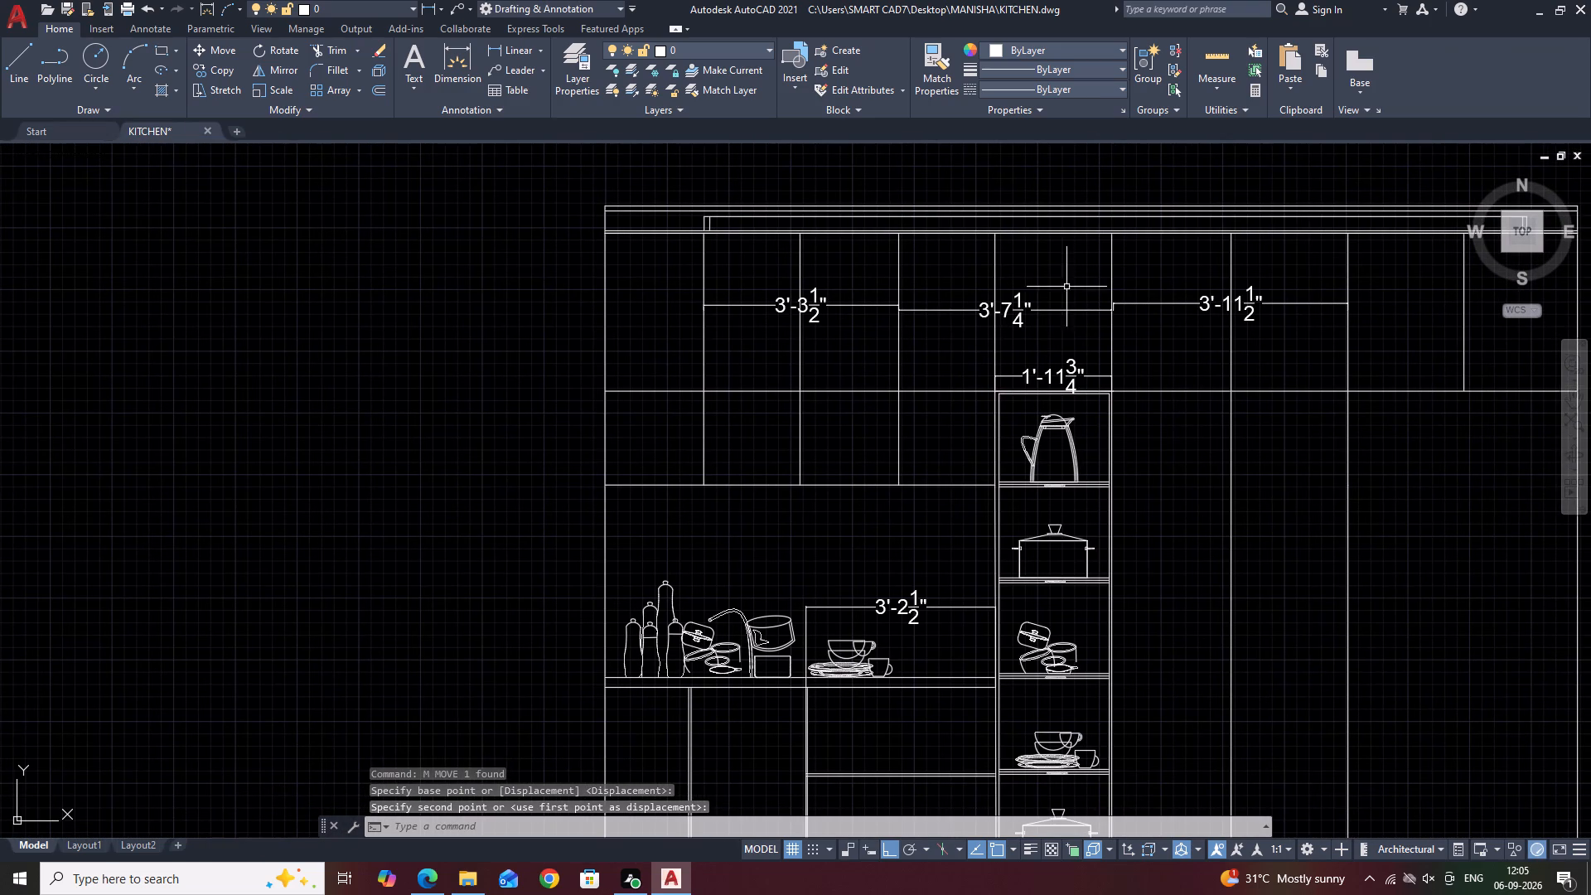
middle_drag(1074, 286, 1092, 341)
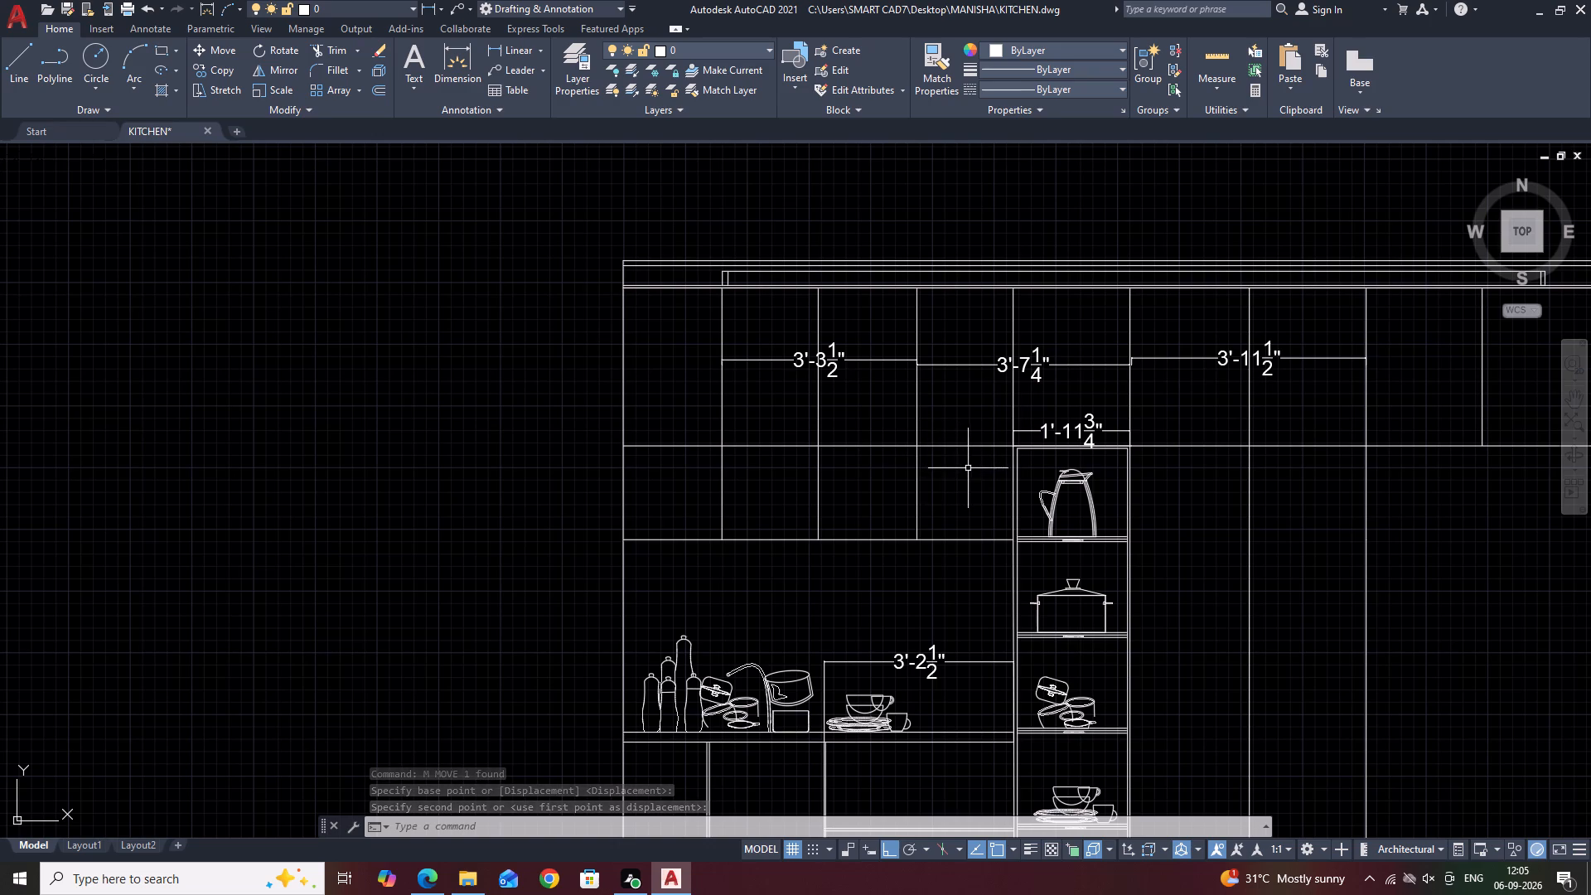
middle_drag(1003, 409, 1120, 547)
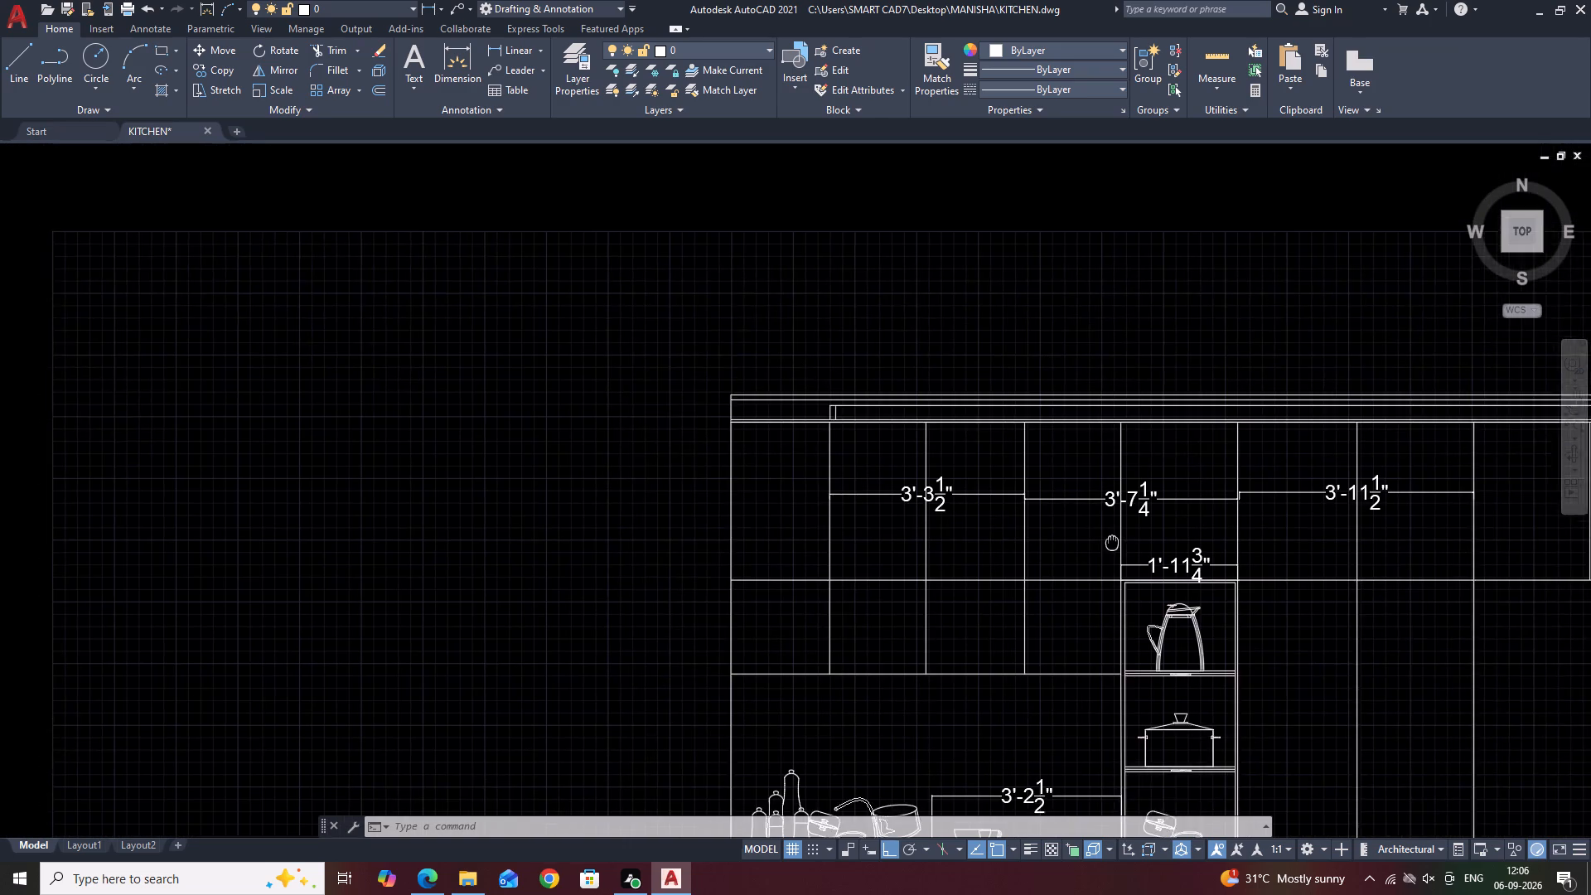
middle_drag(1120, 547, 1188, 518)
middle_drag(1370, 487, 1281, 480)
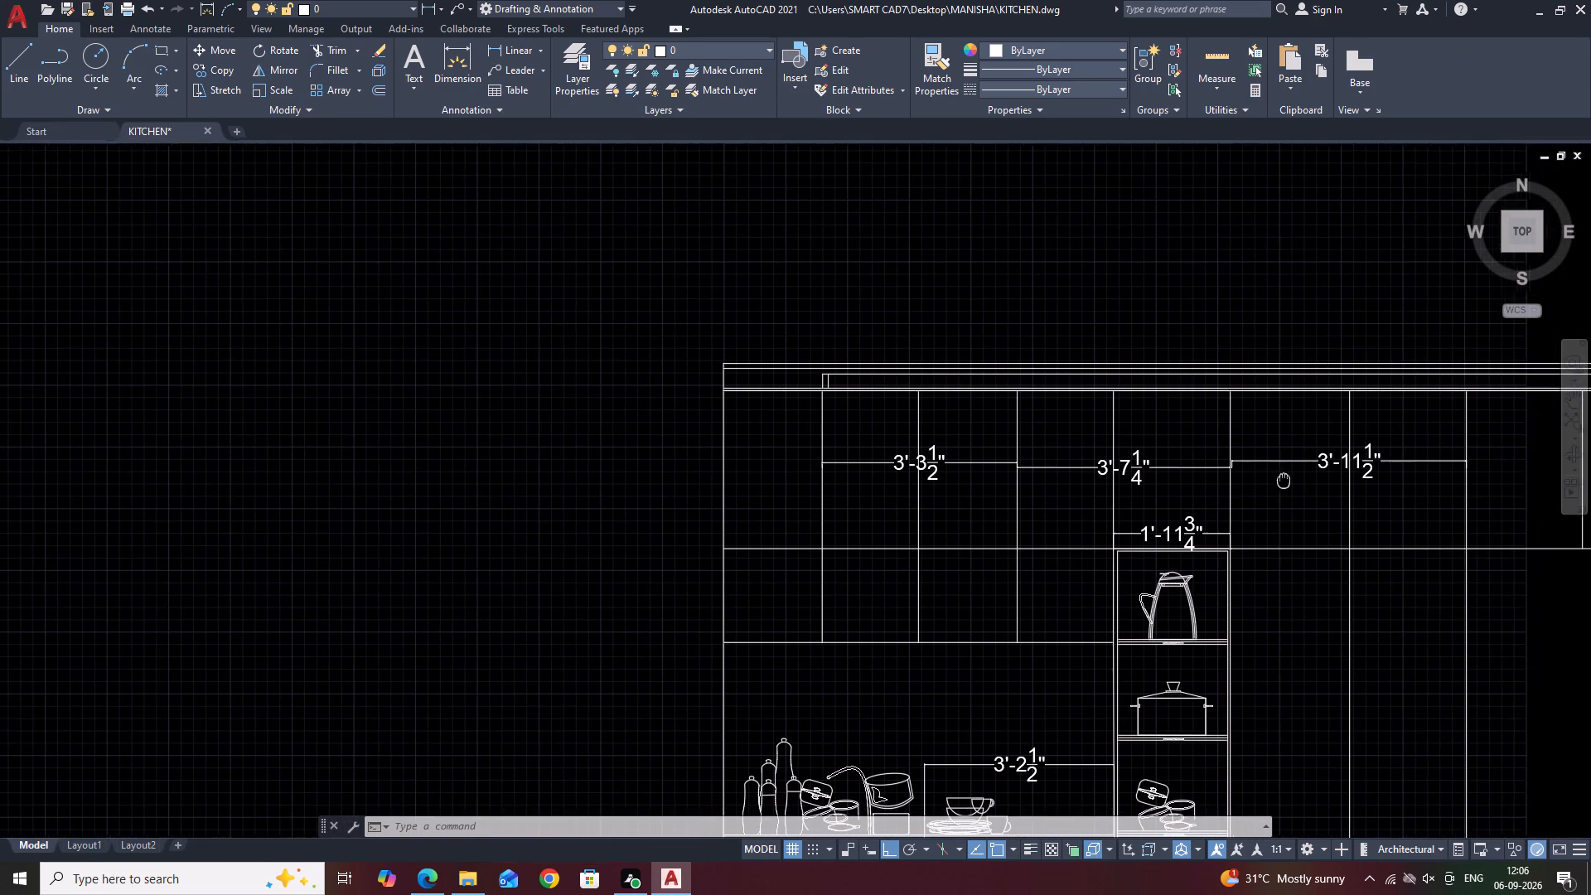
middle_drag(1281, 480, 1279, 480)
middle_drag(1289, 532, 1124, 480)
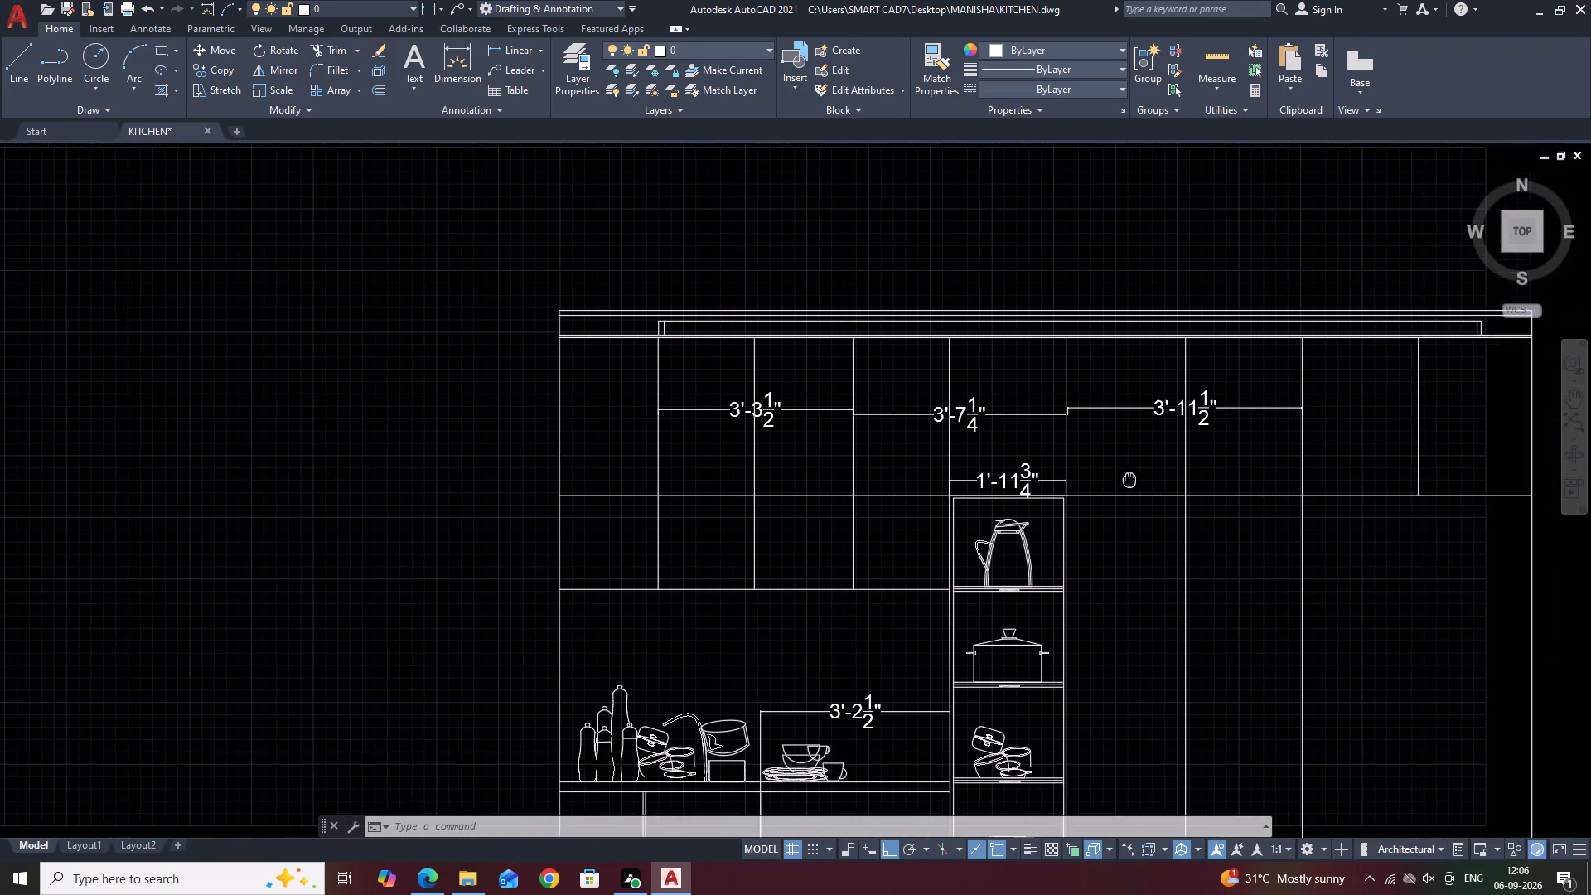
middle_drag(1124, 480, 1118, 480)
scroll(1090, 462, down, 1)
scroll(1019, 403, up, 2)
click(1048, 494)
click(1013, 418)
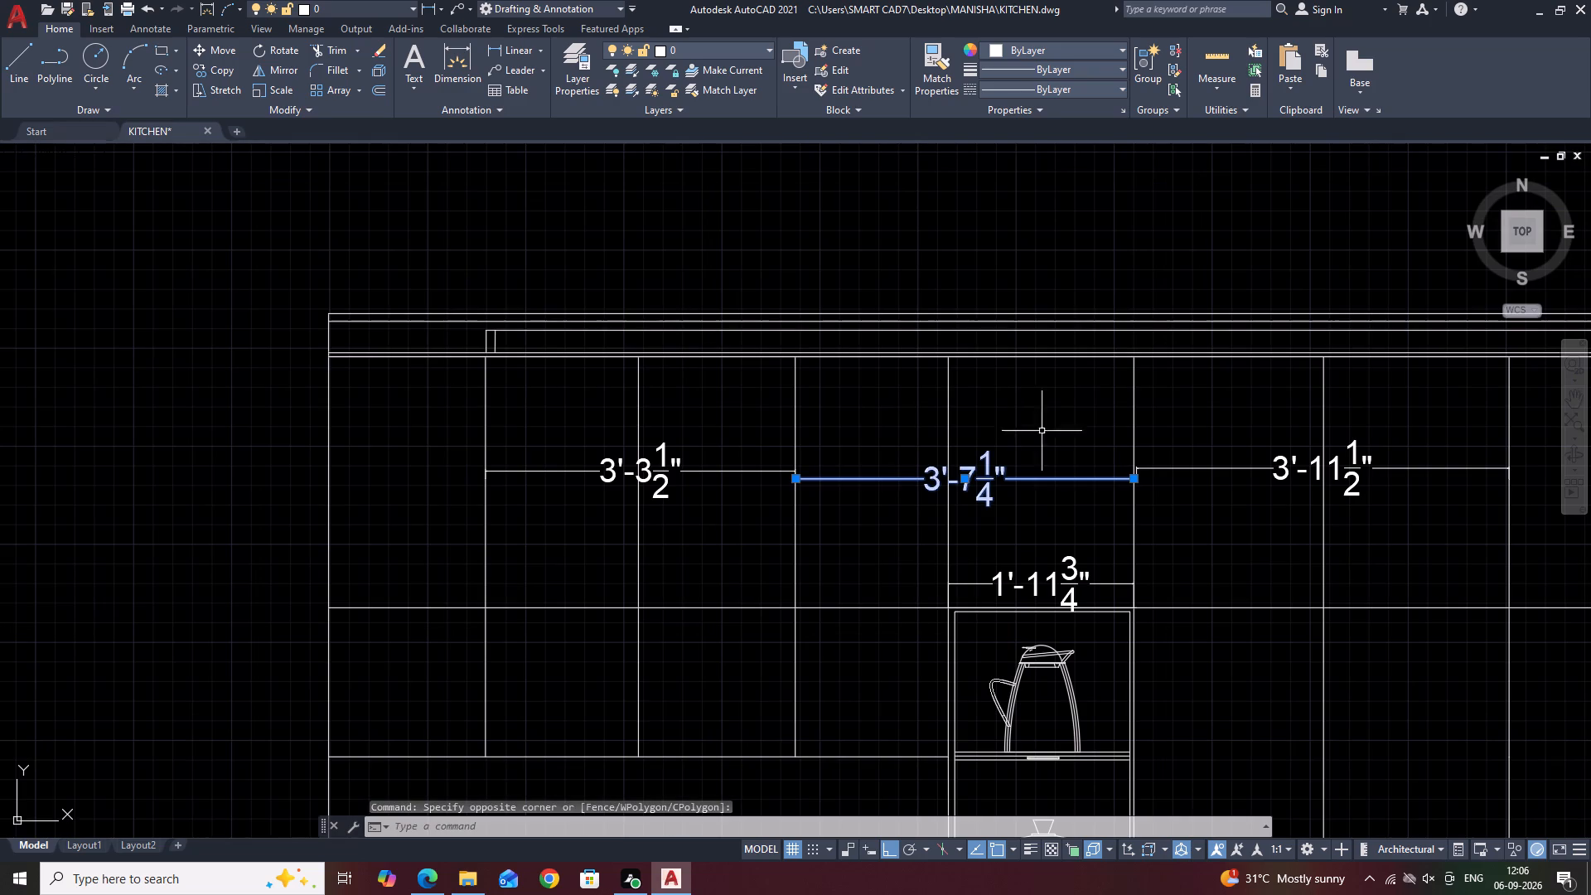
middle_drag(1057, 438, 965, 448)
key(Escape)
Stretch the left end of the 3'-11 1/2" dimension to the divider on the shelf unit's right side, making it 3'-11 3/4".
scroll(1117, 491, up, 2)
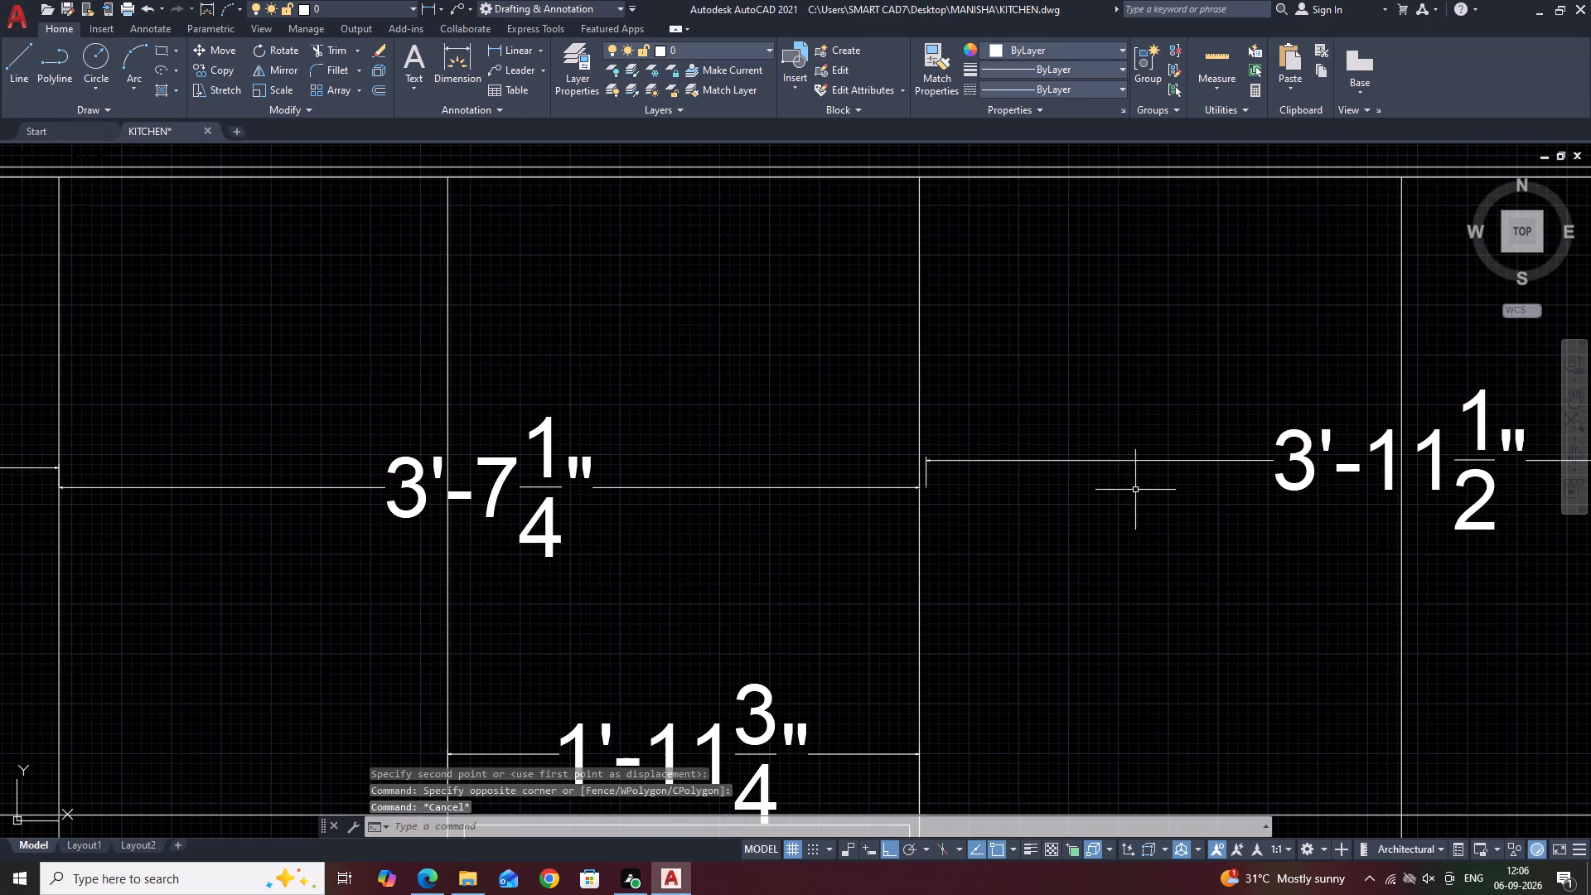
drag(1122, 433, 1119, 425)
click(1074, 382)
drag(1036, 503, 1038, 486)
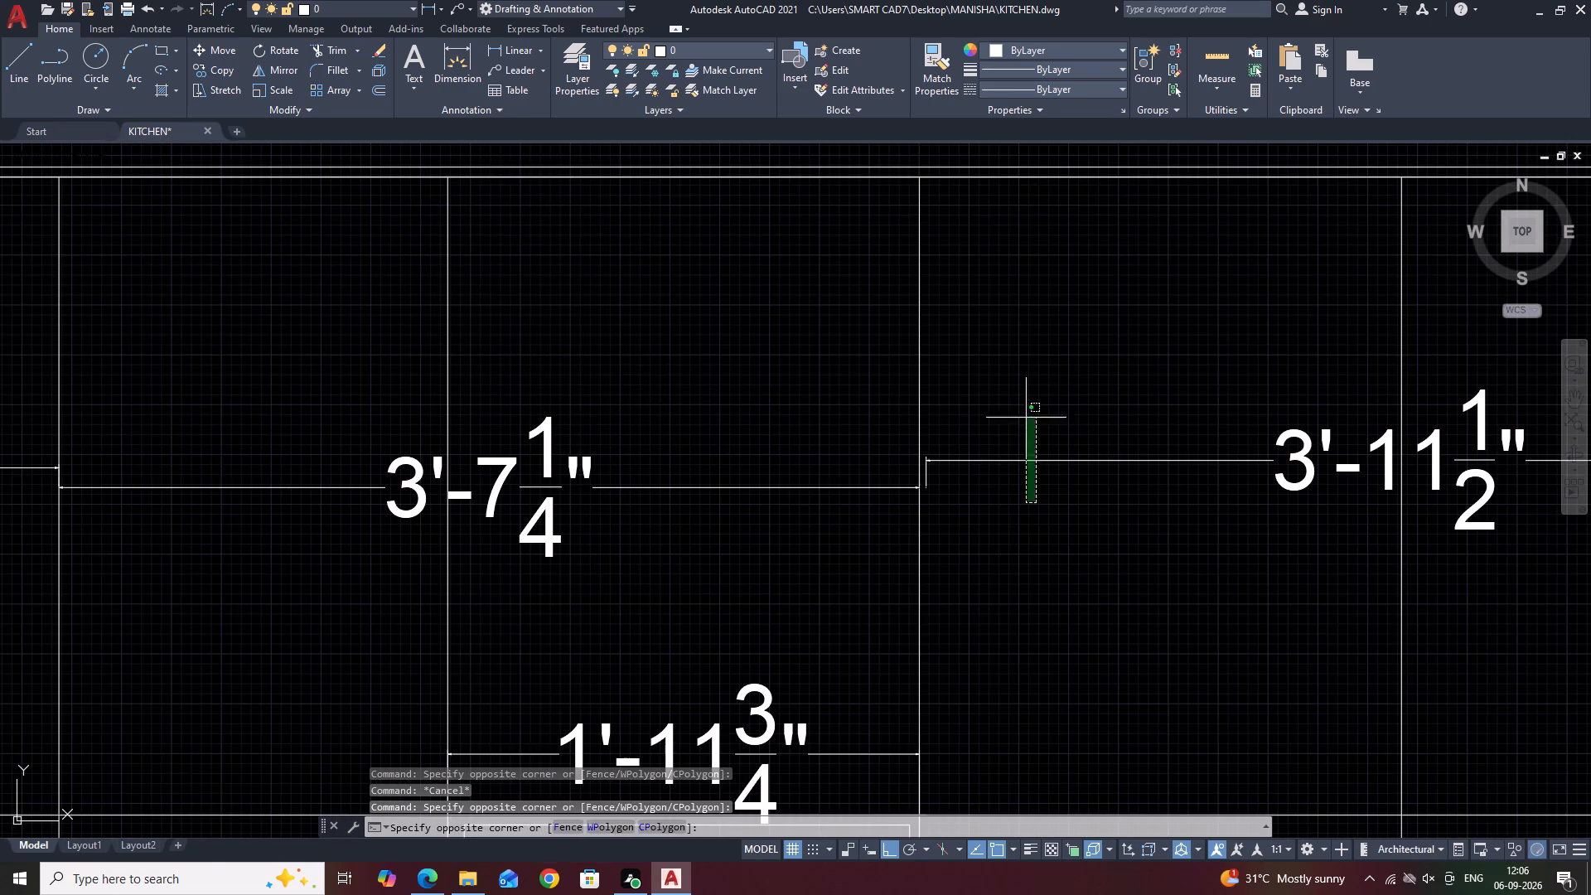
drag(1018, 399, 1015, 390)
scroll(931, 510, up, 2)
click(919, 456)
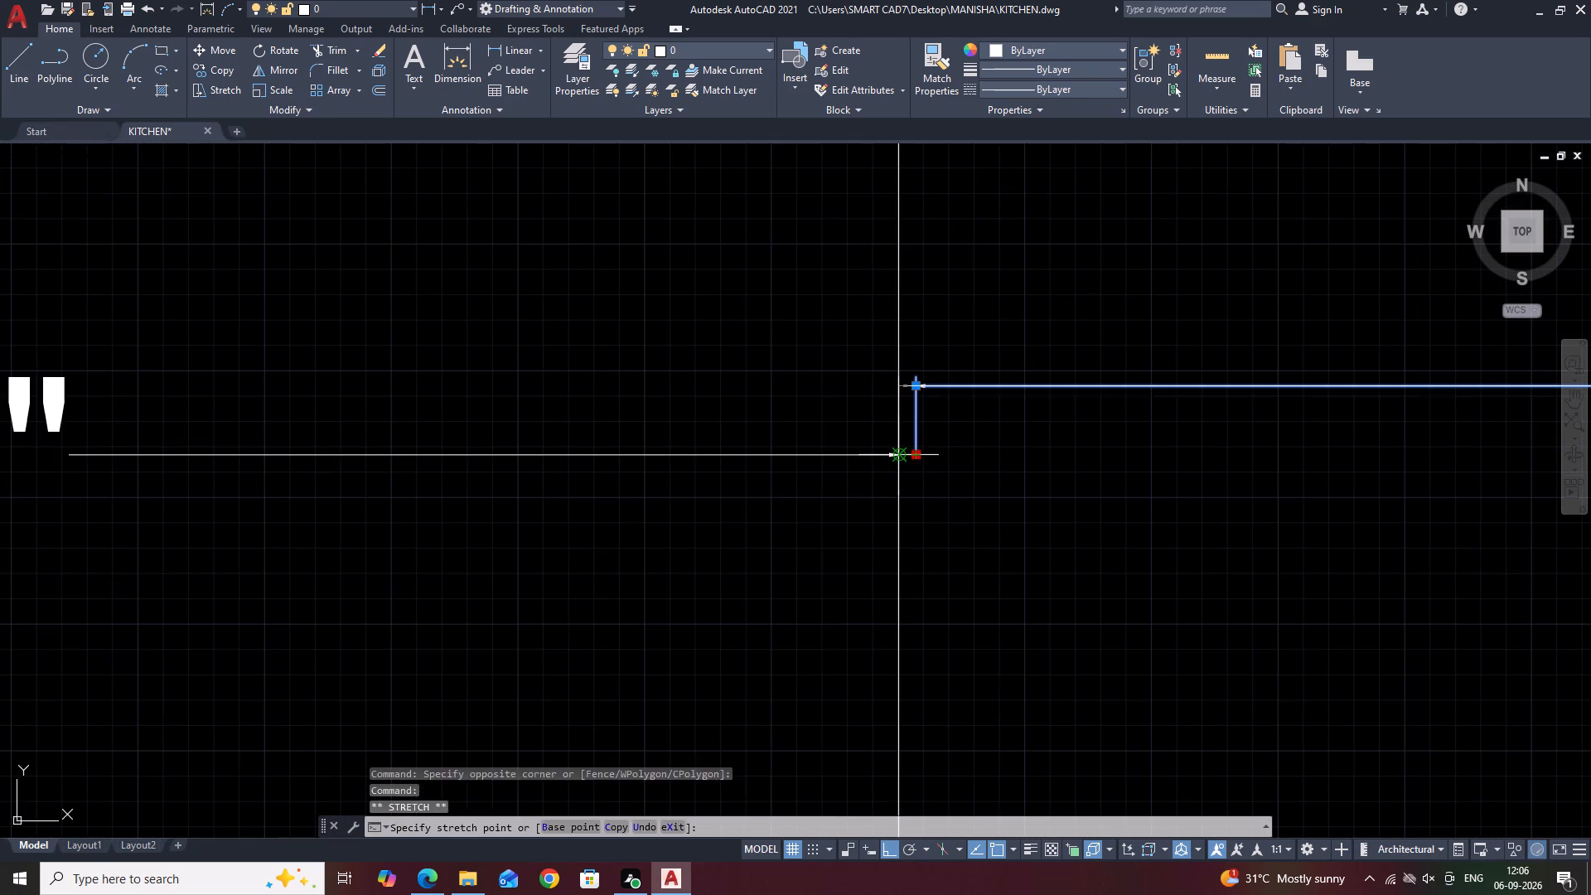
click(902, 452)
scroll(870, 476, down, 5)
key(Escape)
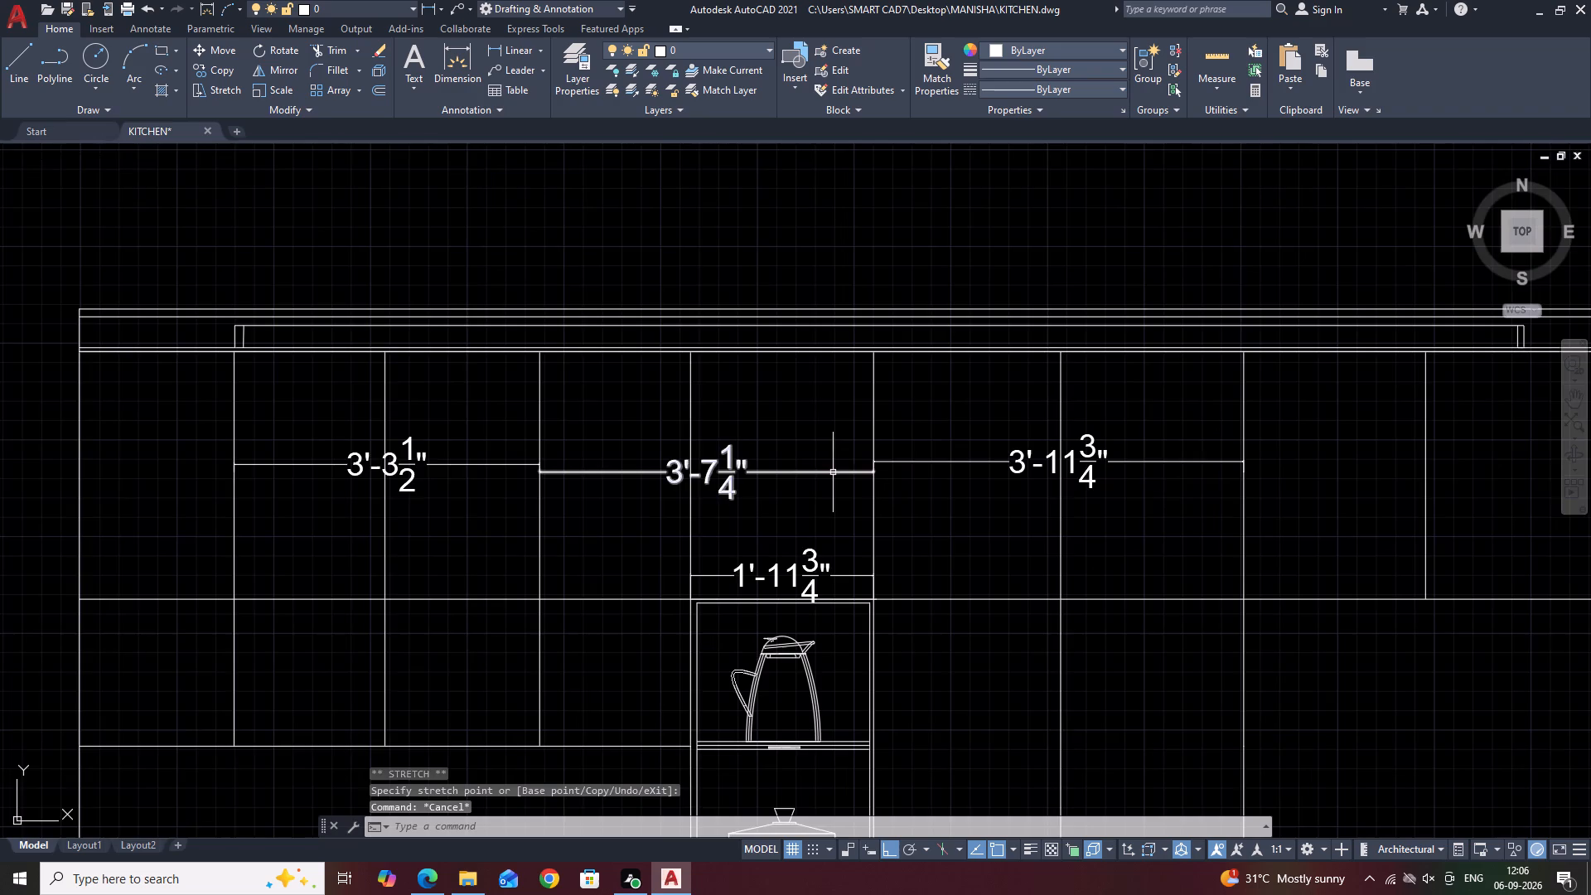
Review the bay widths and dimensions across the whole kitchen elevation.
middle_drag(833, 476, 989, 594)
middle_drag(1128, 596, 1054, 420)
scroll(1052, 419, down, 1)
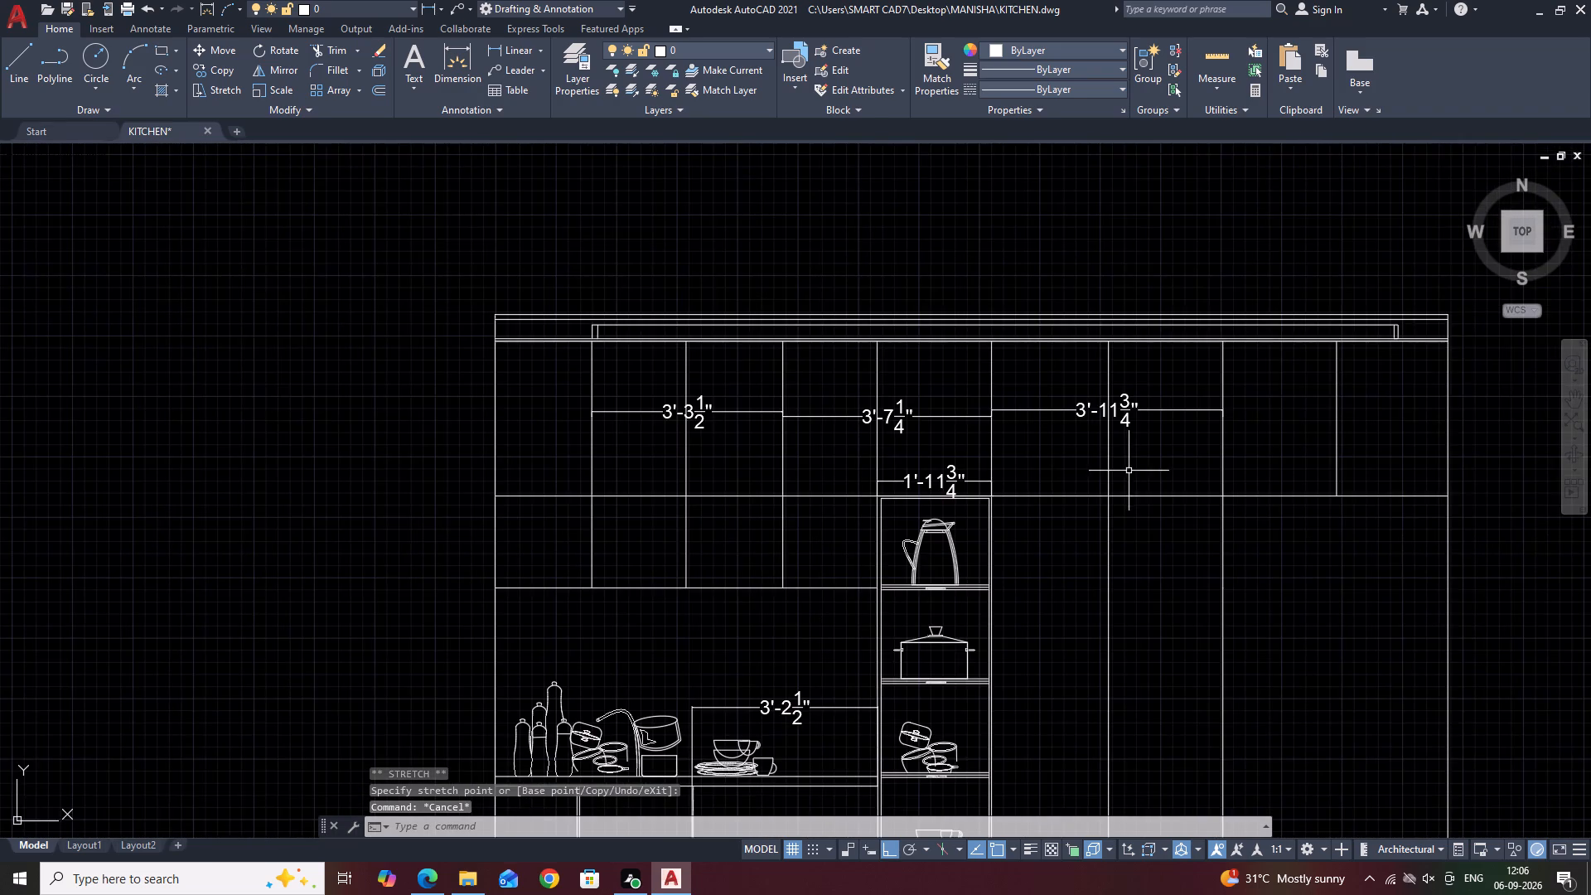
middle_drag(1129, 471, 1042, 412)
middle_drag(1239, 482, 1076, 471)
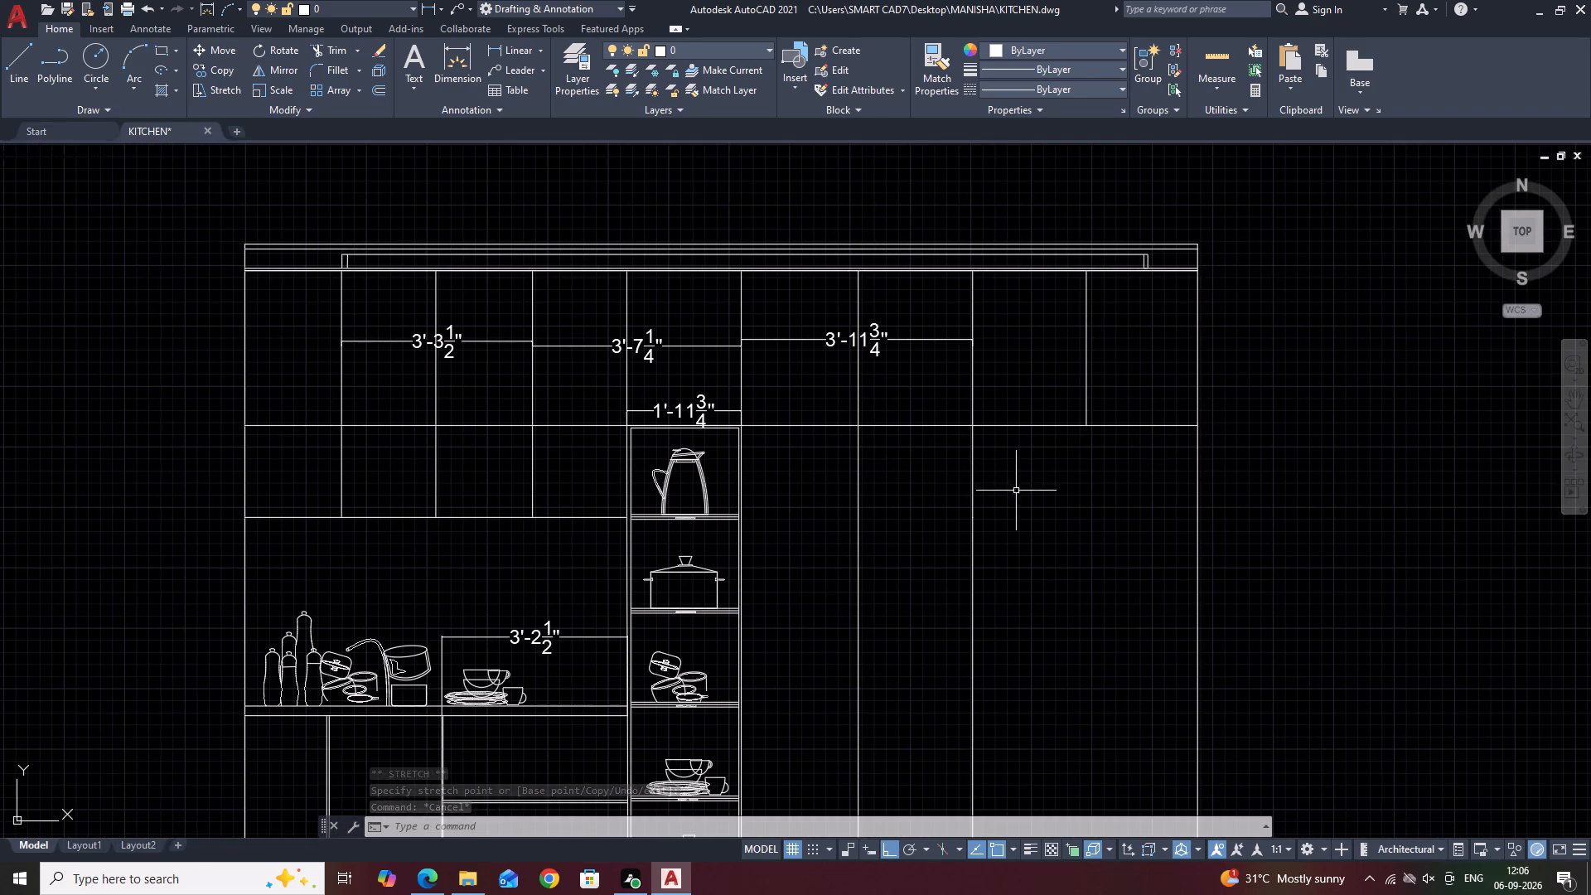
middle_drag(800, 451, 867, 492)
middle_drag(940, 578, 932, 519)
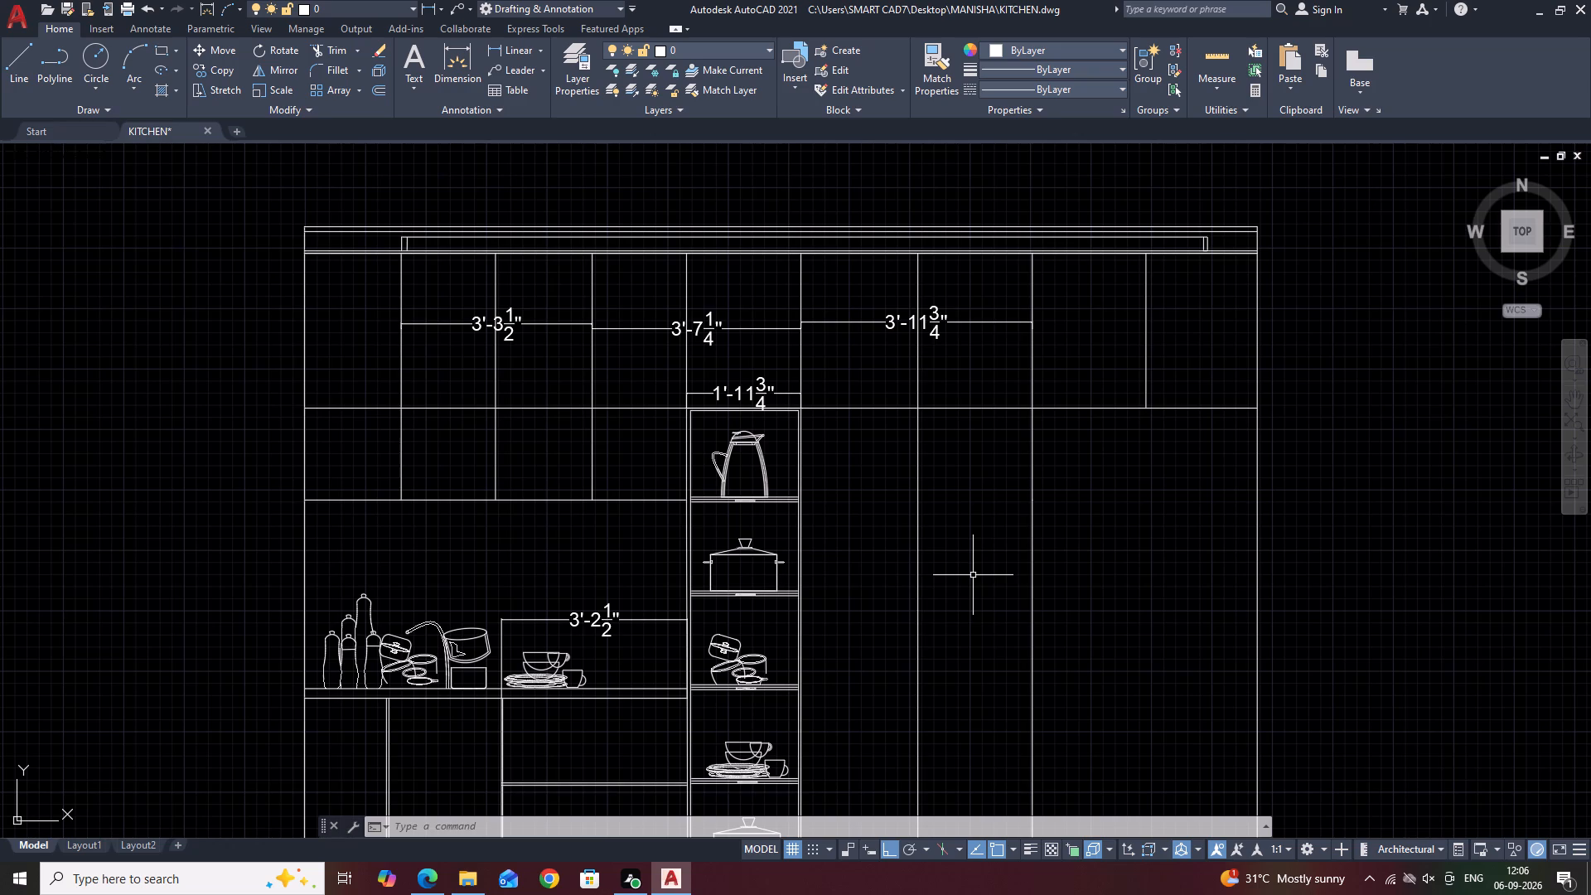
scroll(973, 577, down, 1)
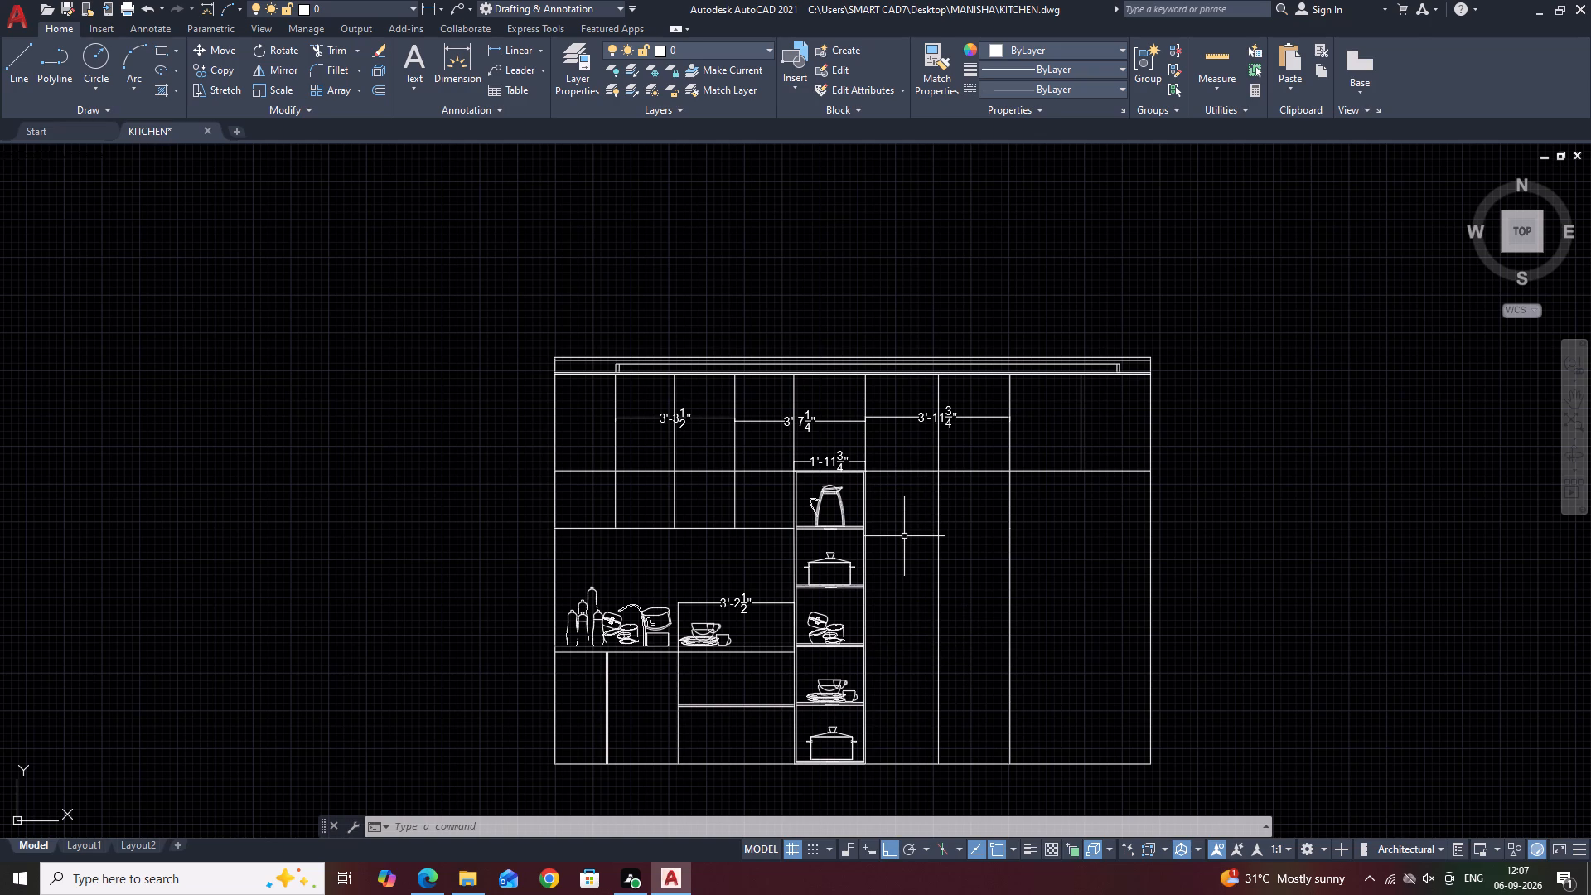
scroll(863, 560, up, 1)
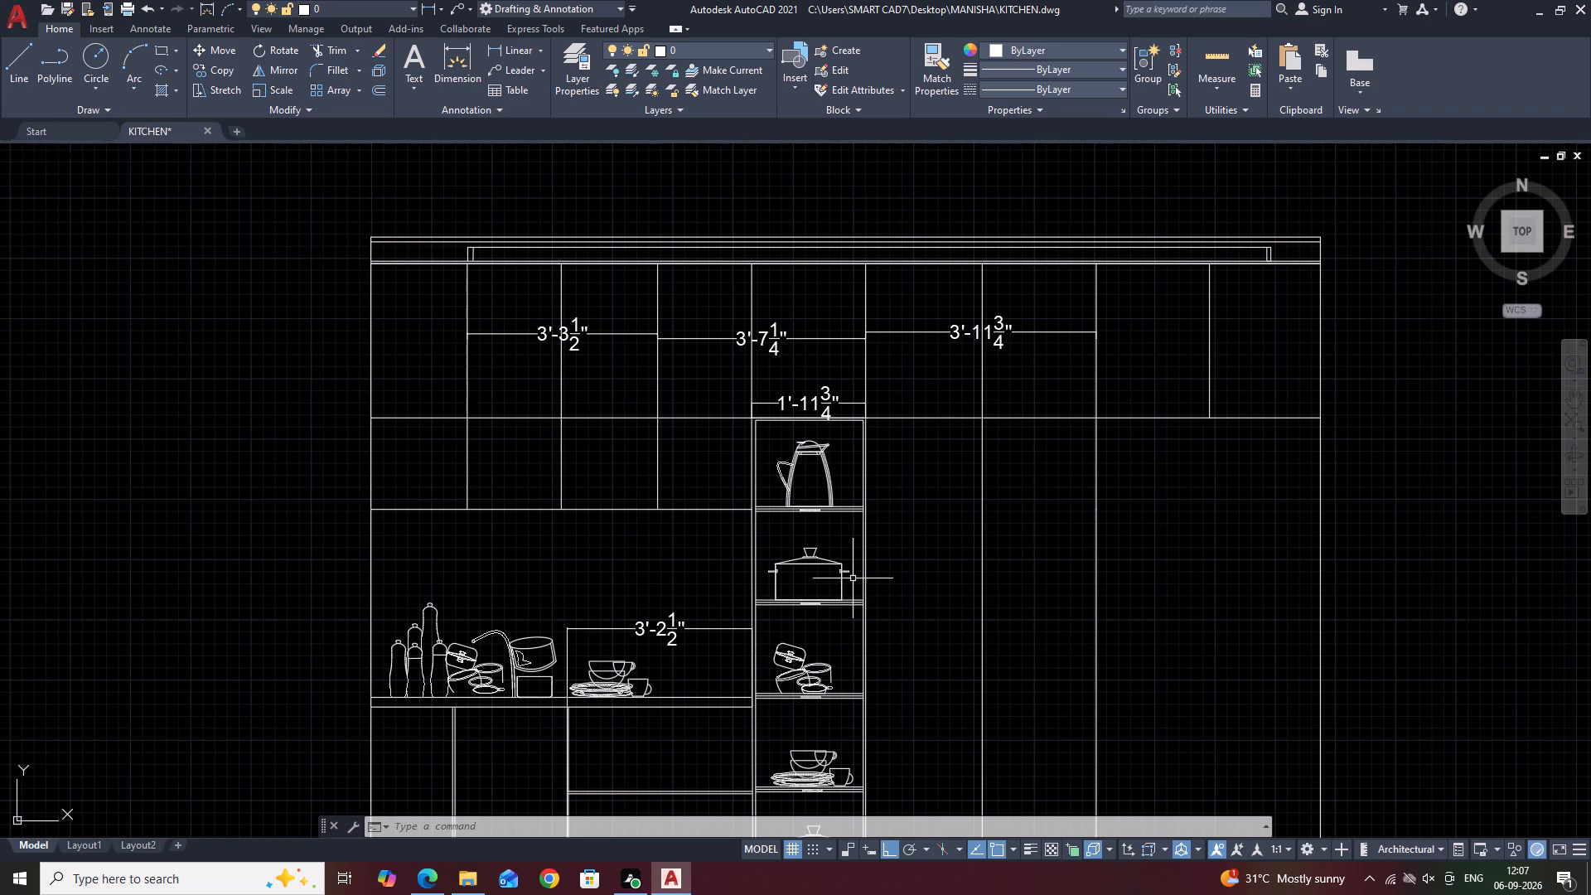
Inspect the utensils and crockery on the tall shelf unit and the worktop up close.
scroll(825, 506, up, 3)
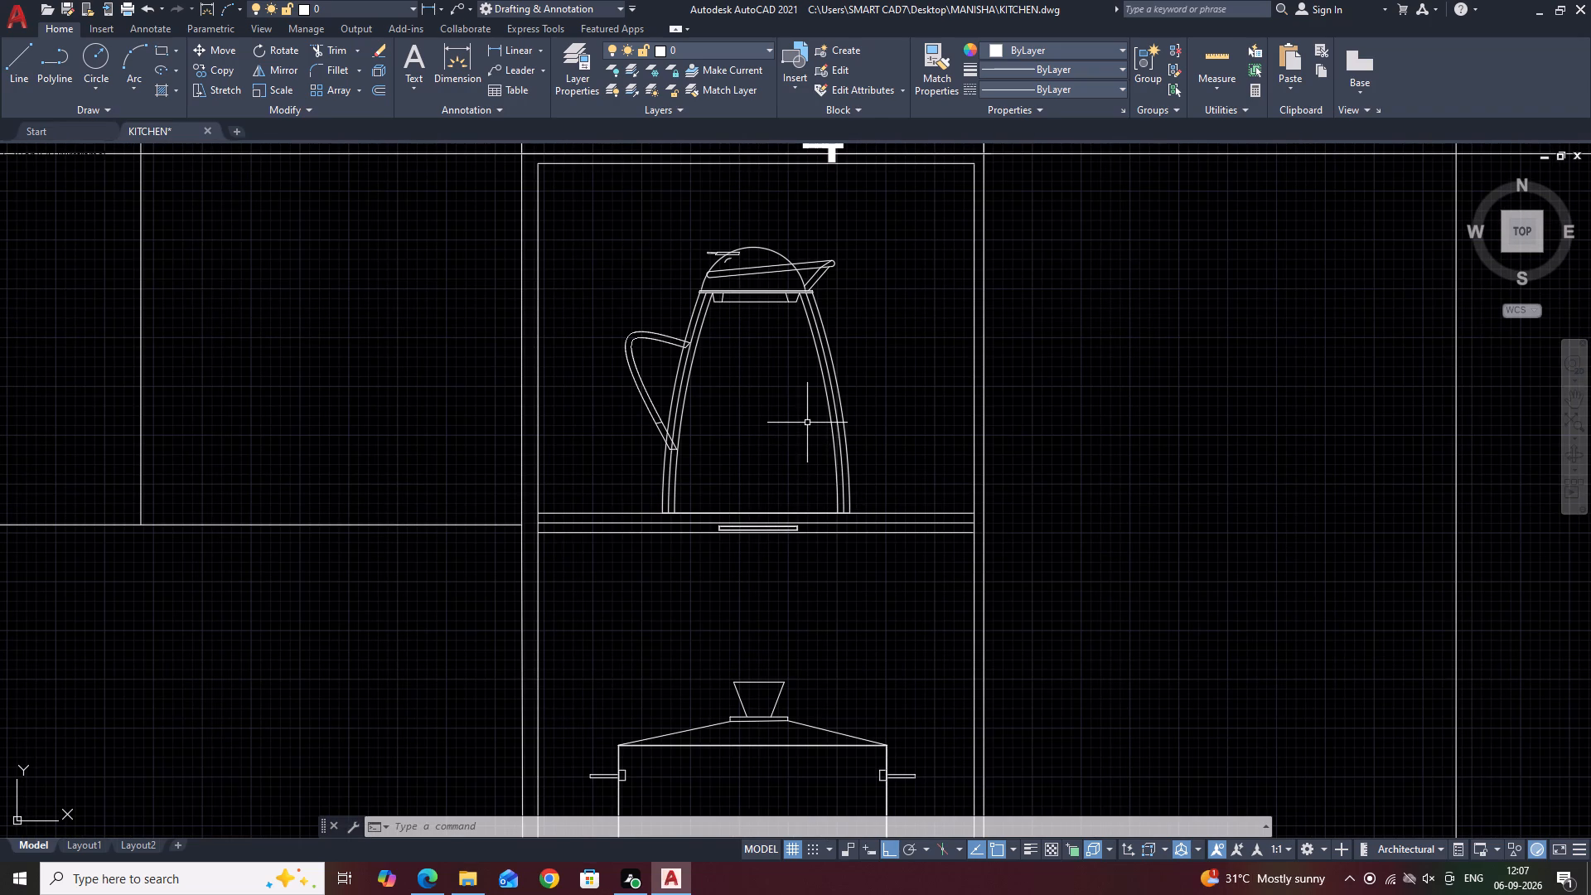
scroll(723, 363, up, 2)
scroll(747, 291, down, 3)
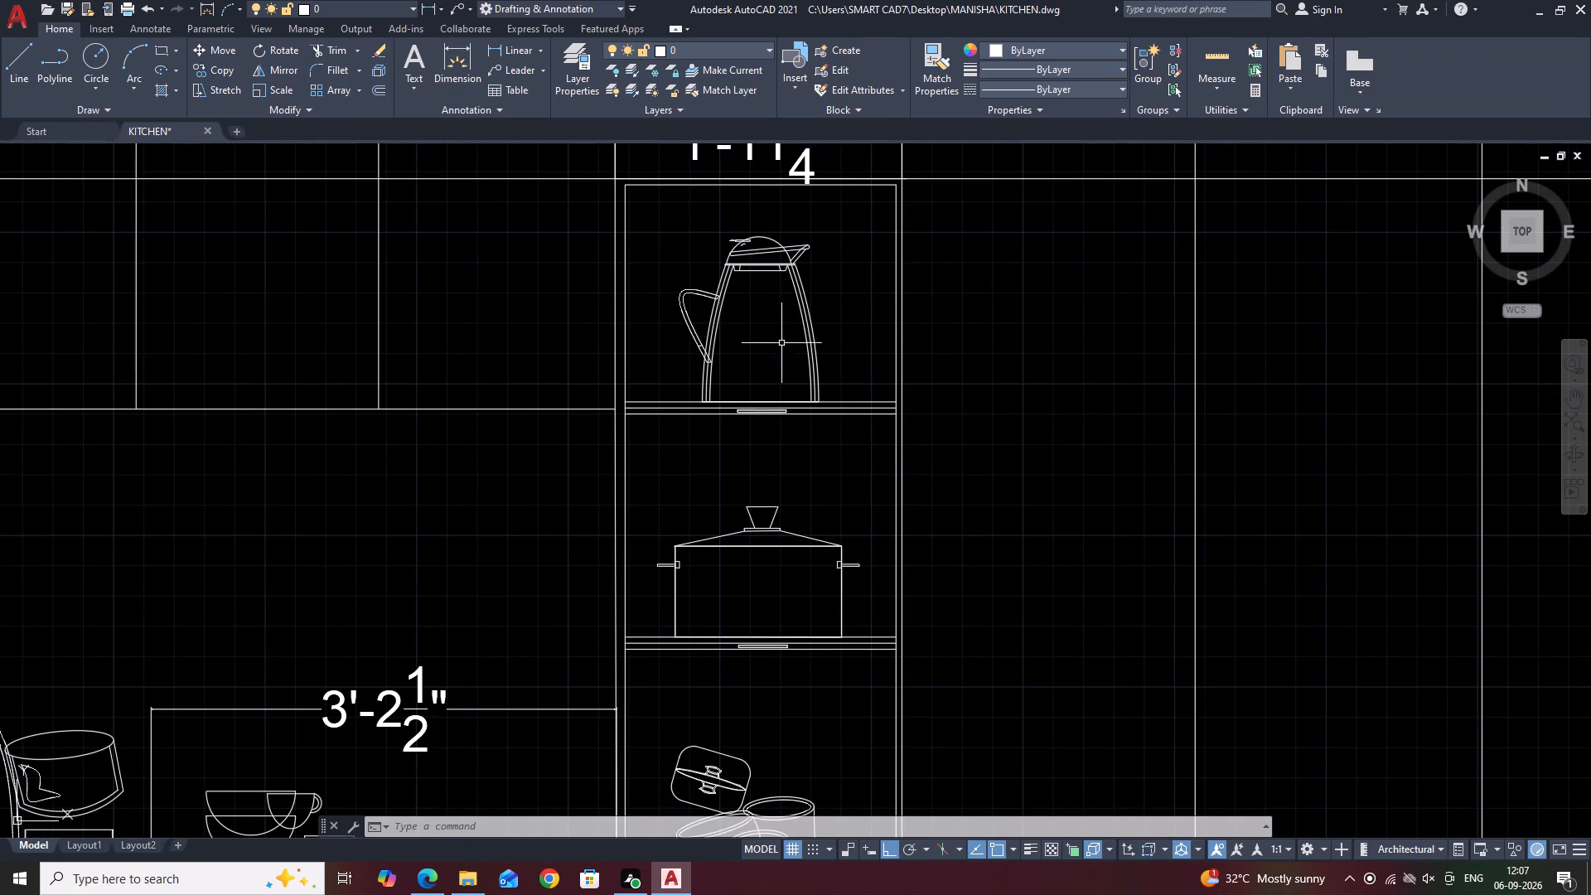
middle_drag(805, 346, 973, 230)
middle_drag(588, 570, 718, 465)
middle_drag(562, 608, 732, 456)
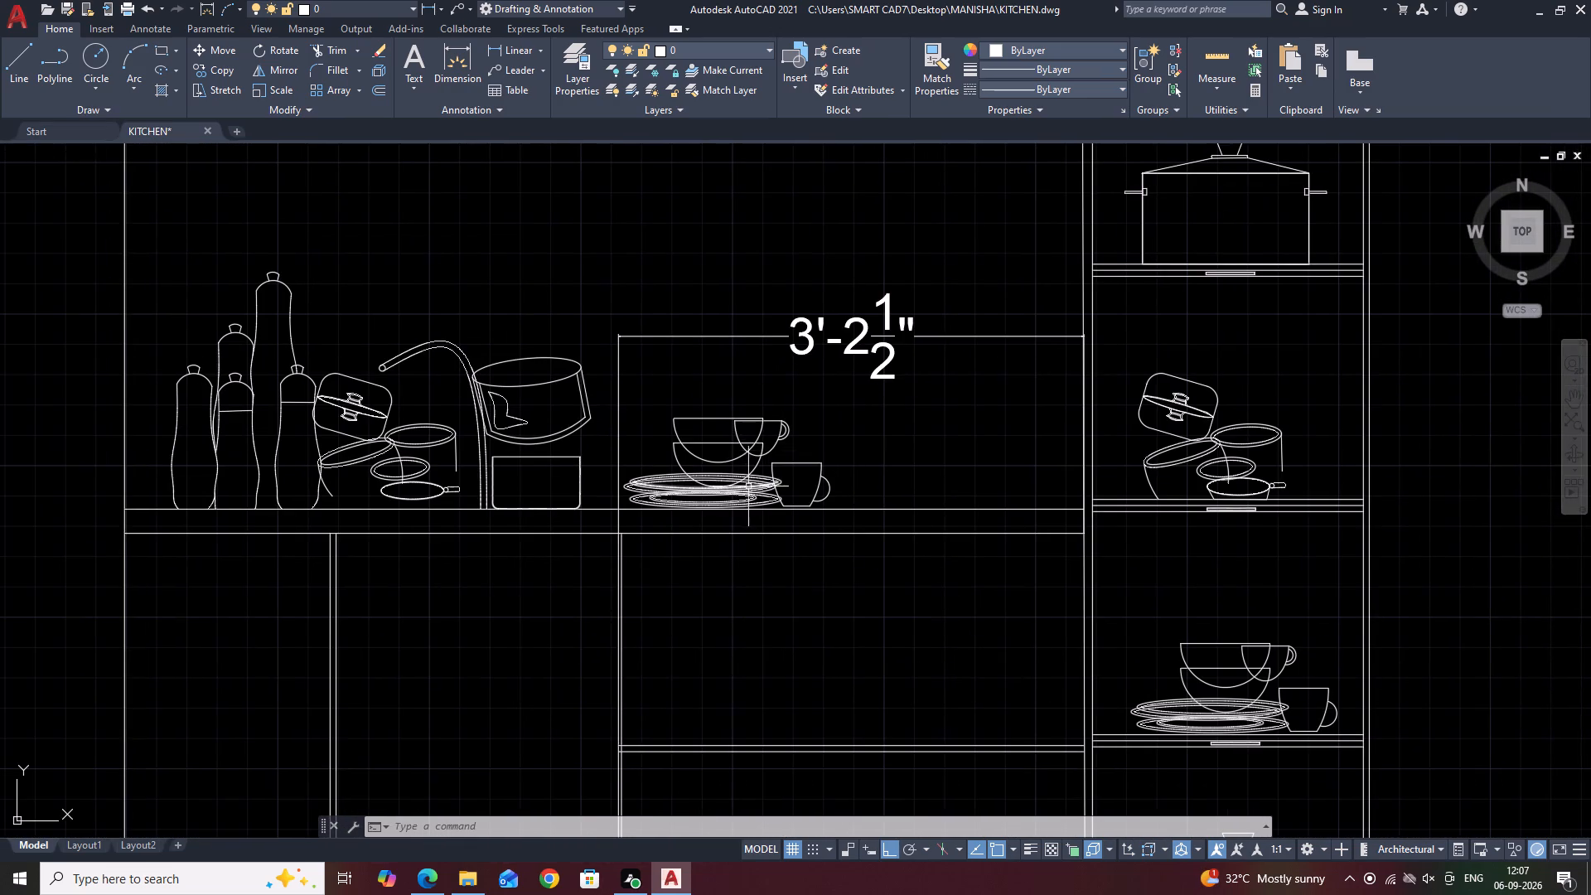
scroll(778, 445, up, 2)
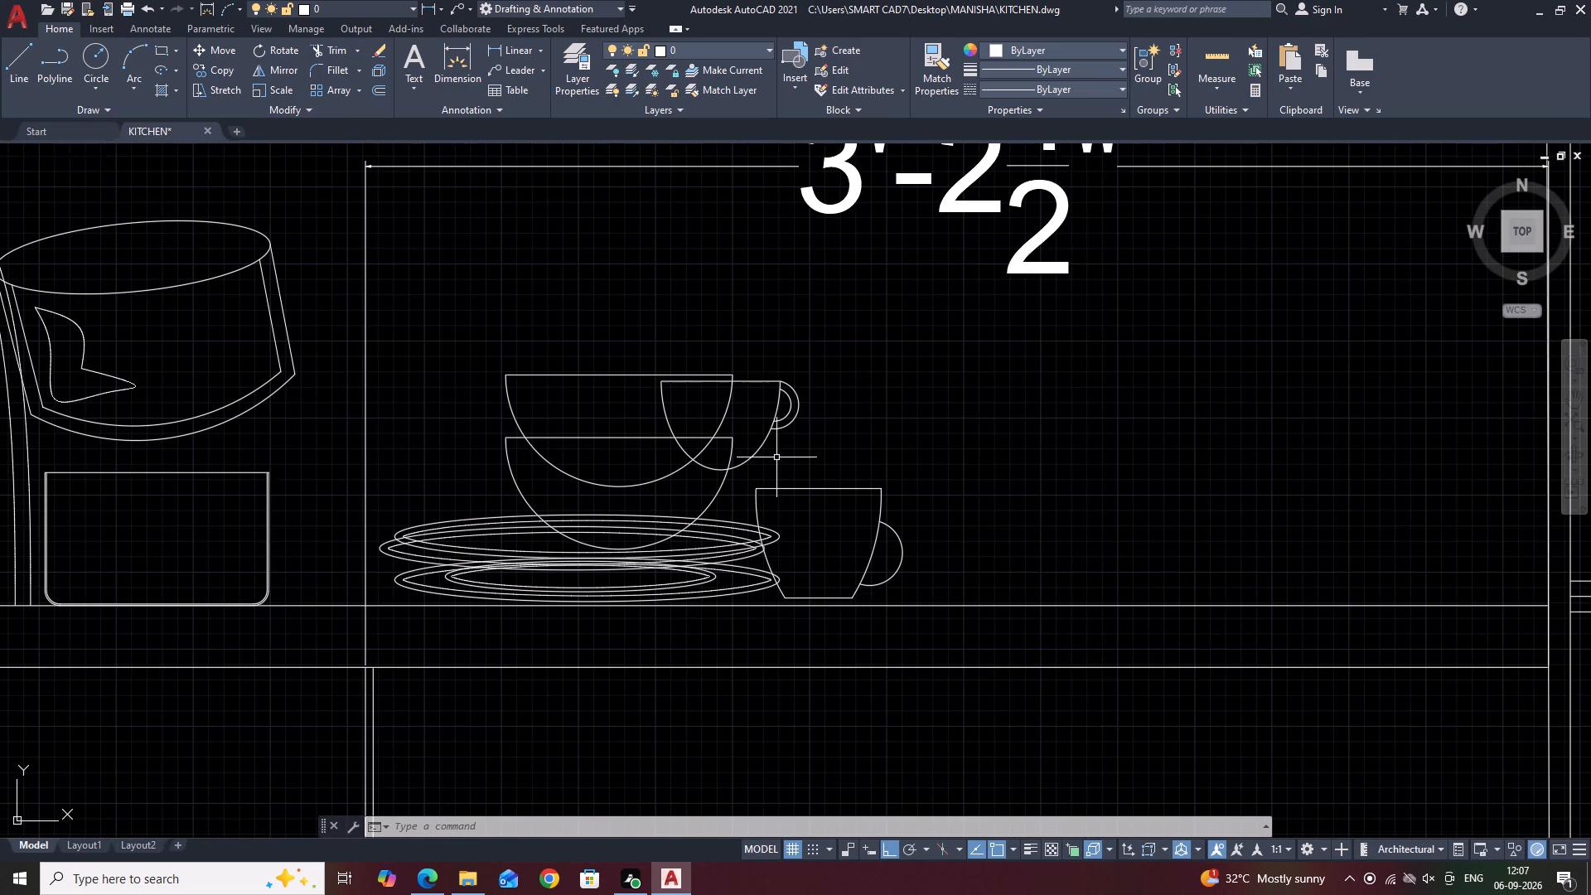
scroll(776, 458, down, 2)
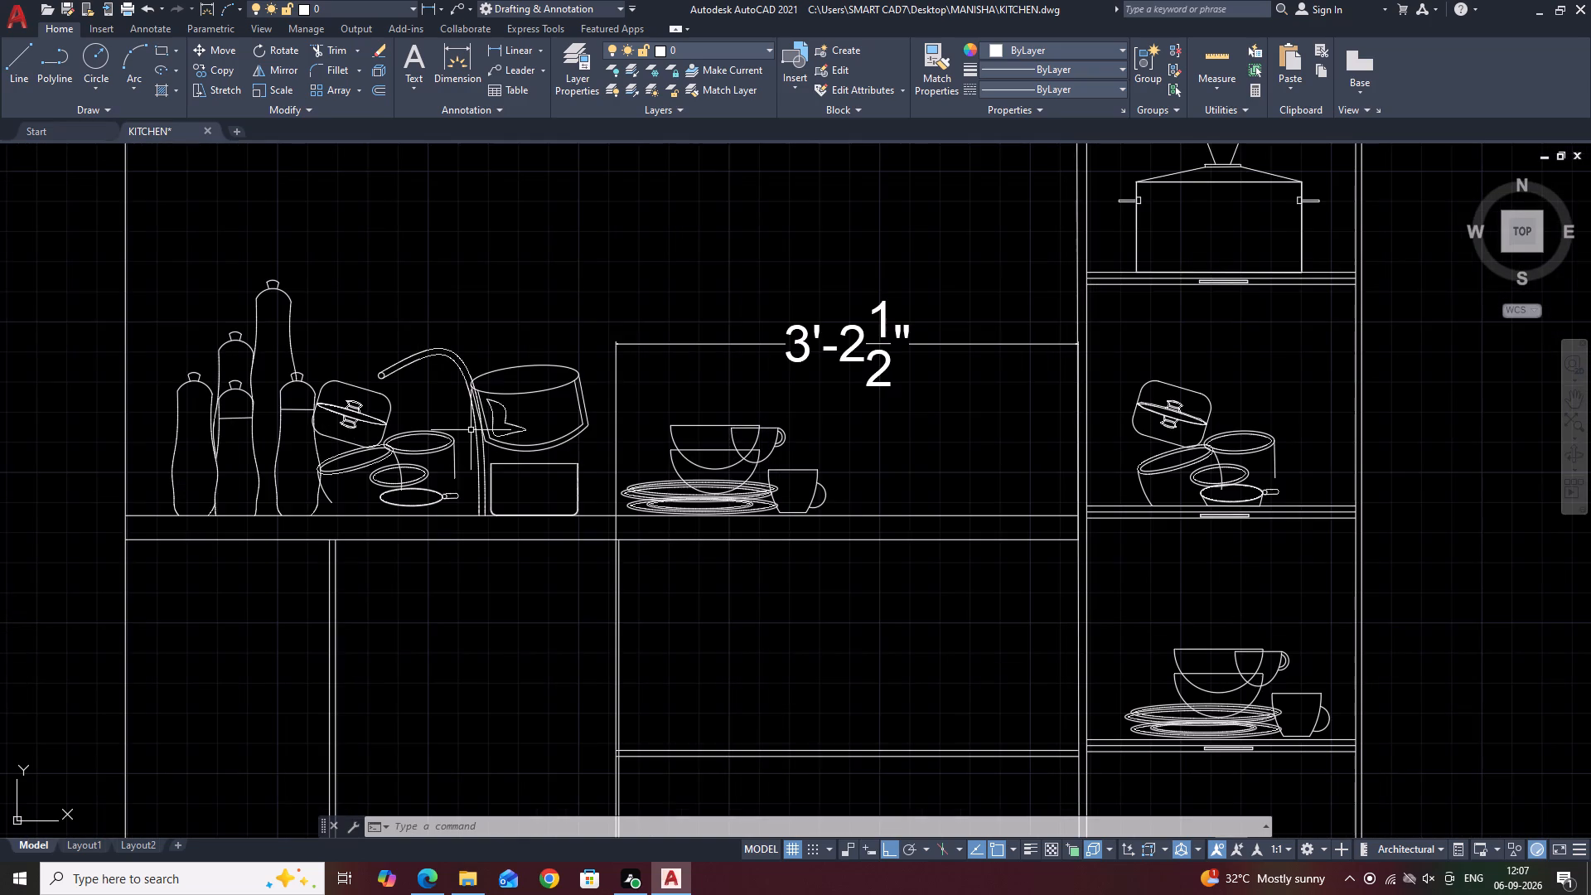
middle_drag(471, 429, 689, 446)
scroll(502, 484, up, 2)
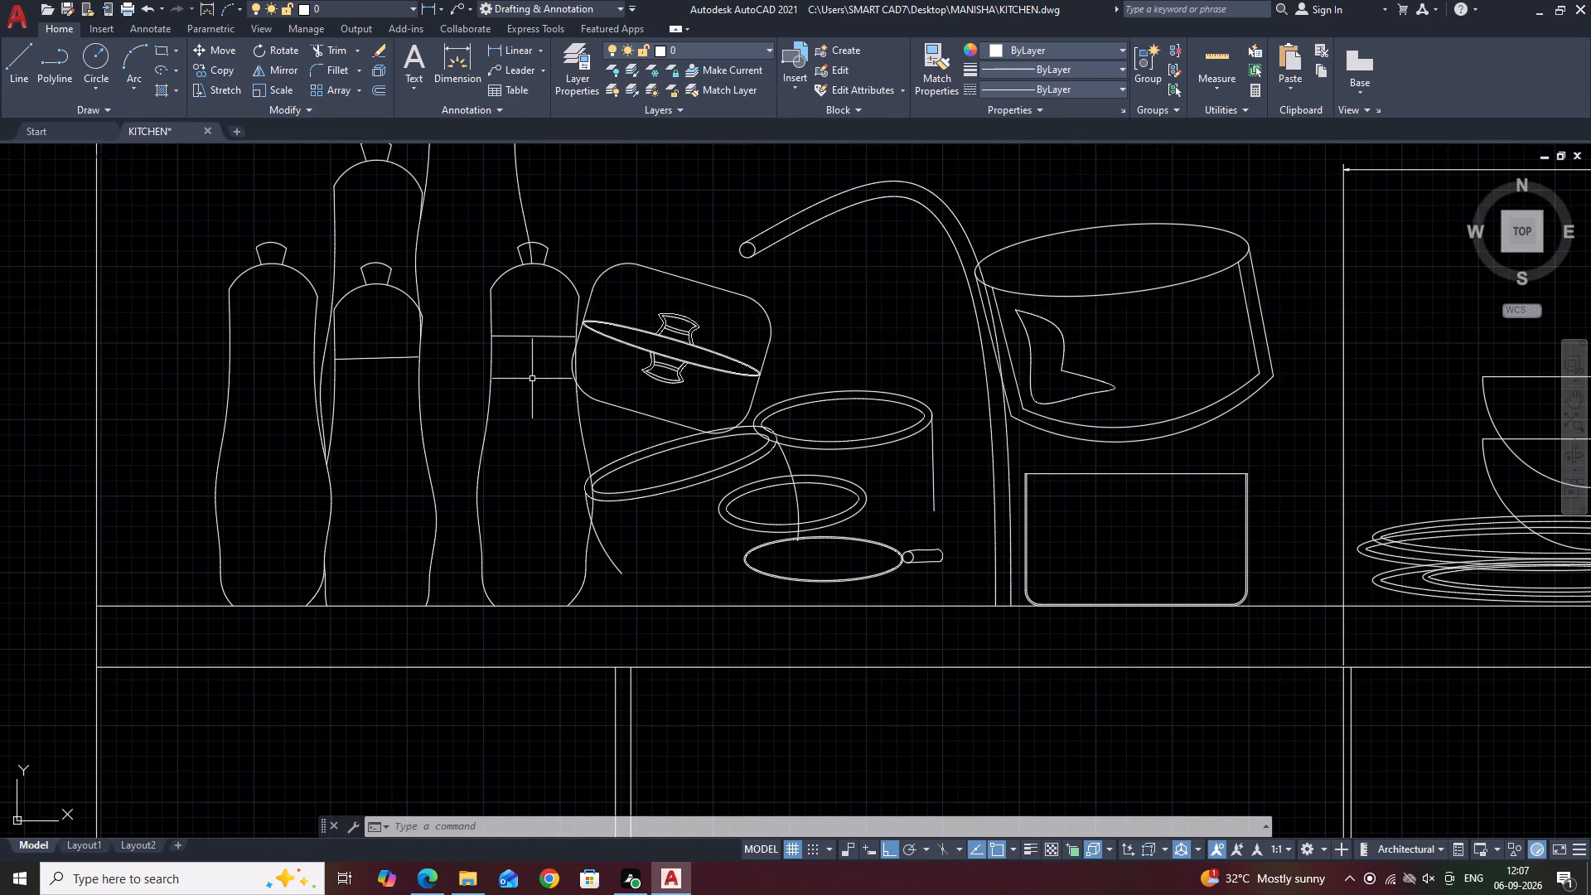
middle_drag(542, 389, 624, 510)
scroll(603, 406, down, 2)
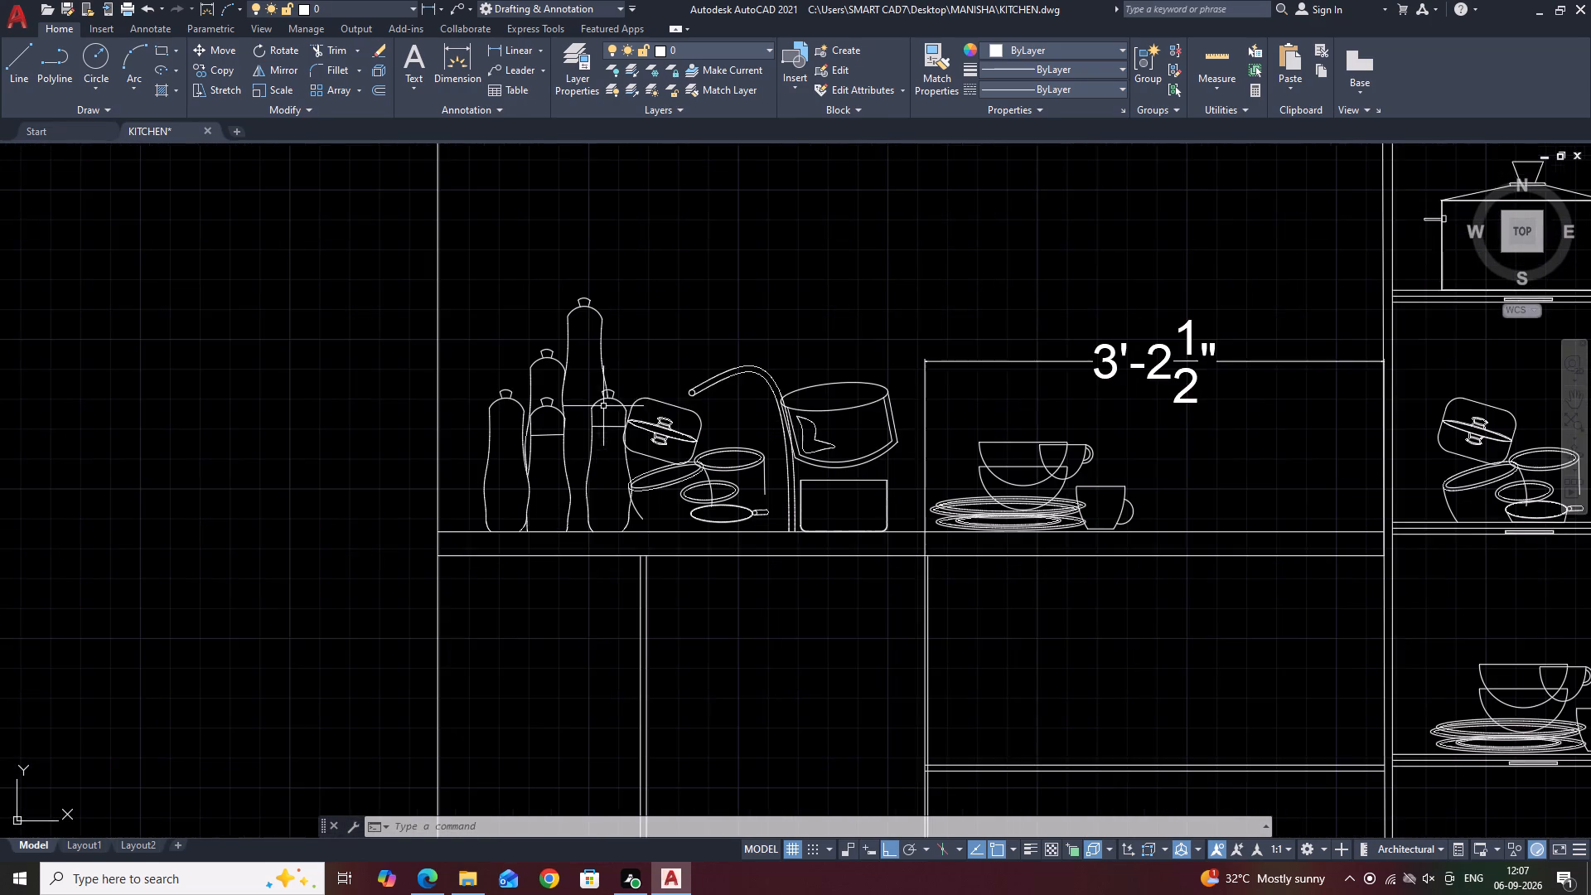
middle_drag(1011, 421, 820, 403)
scroll(887, 530, up, 2)
scroll(798, 438, down, 6)
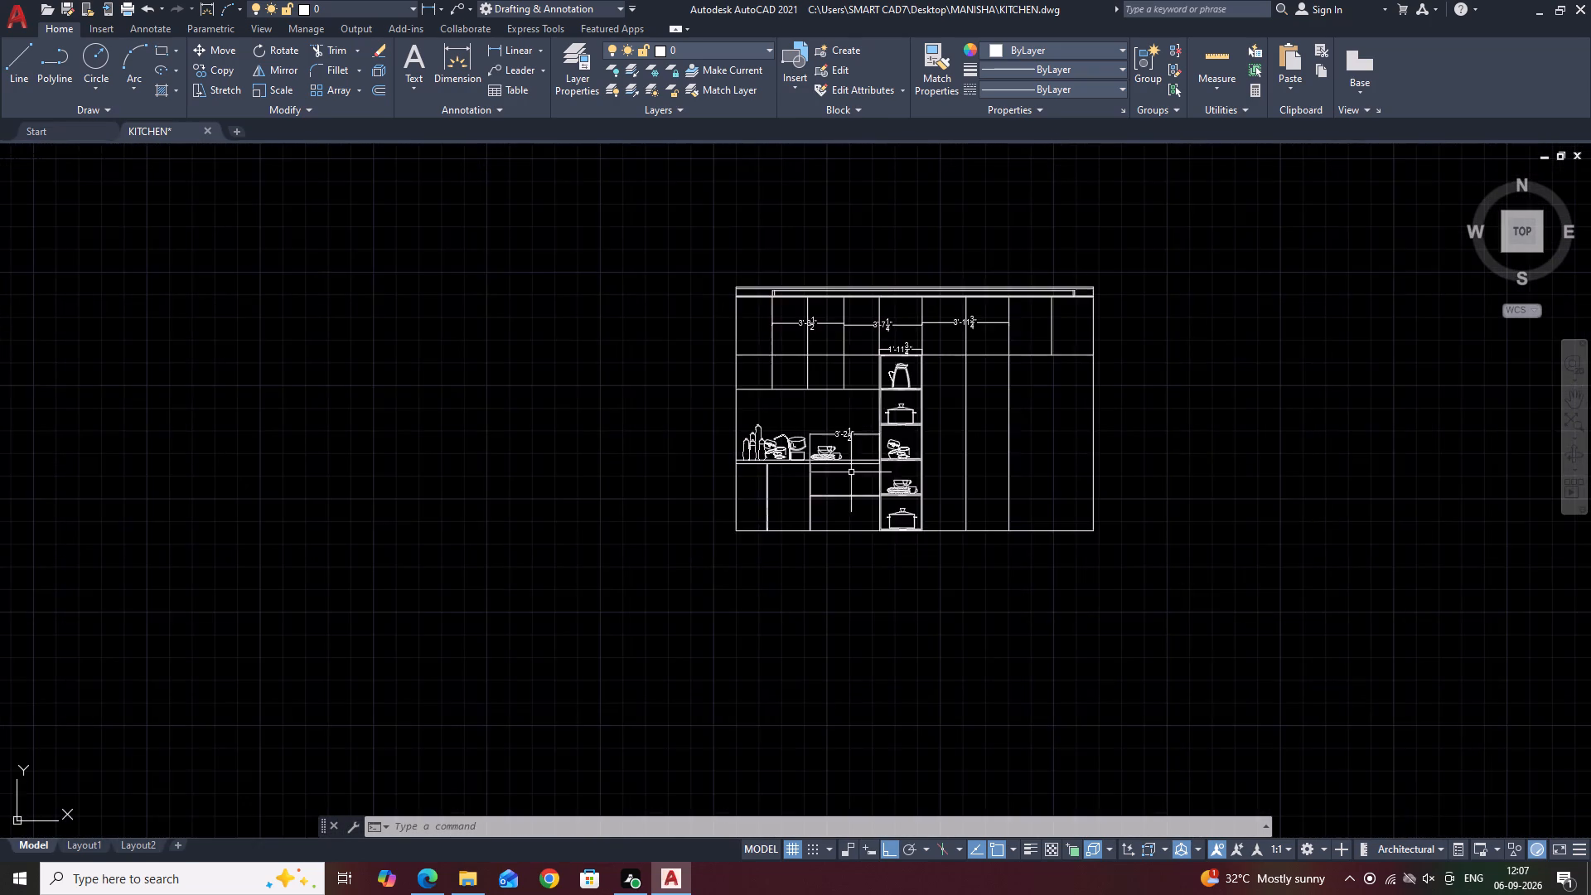
scroll(890, 532, up, 2)
middle_drag(957, 497, 901, 503)
scroll(927, 503, up, 3)
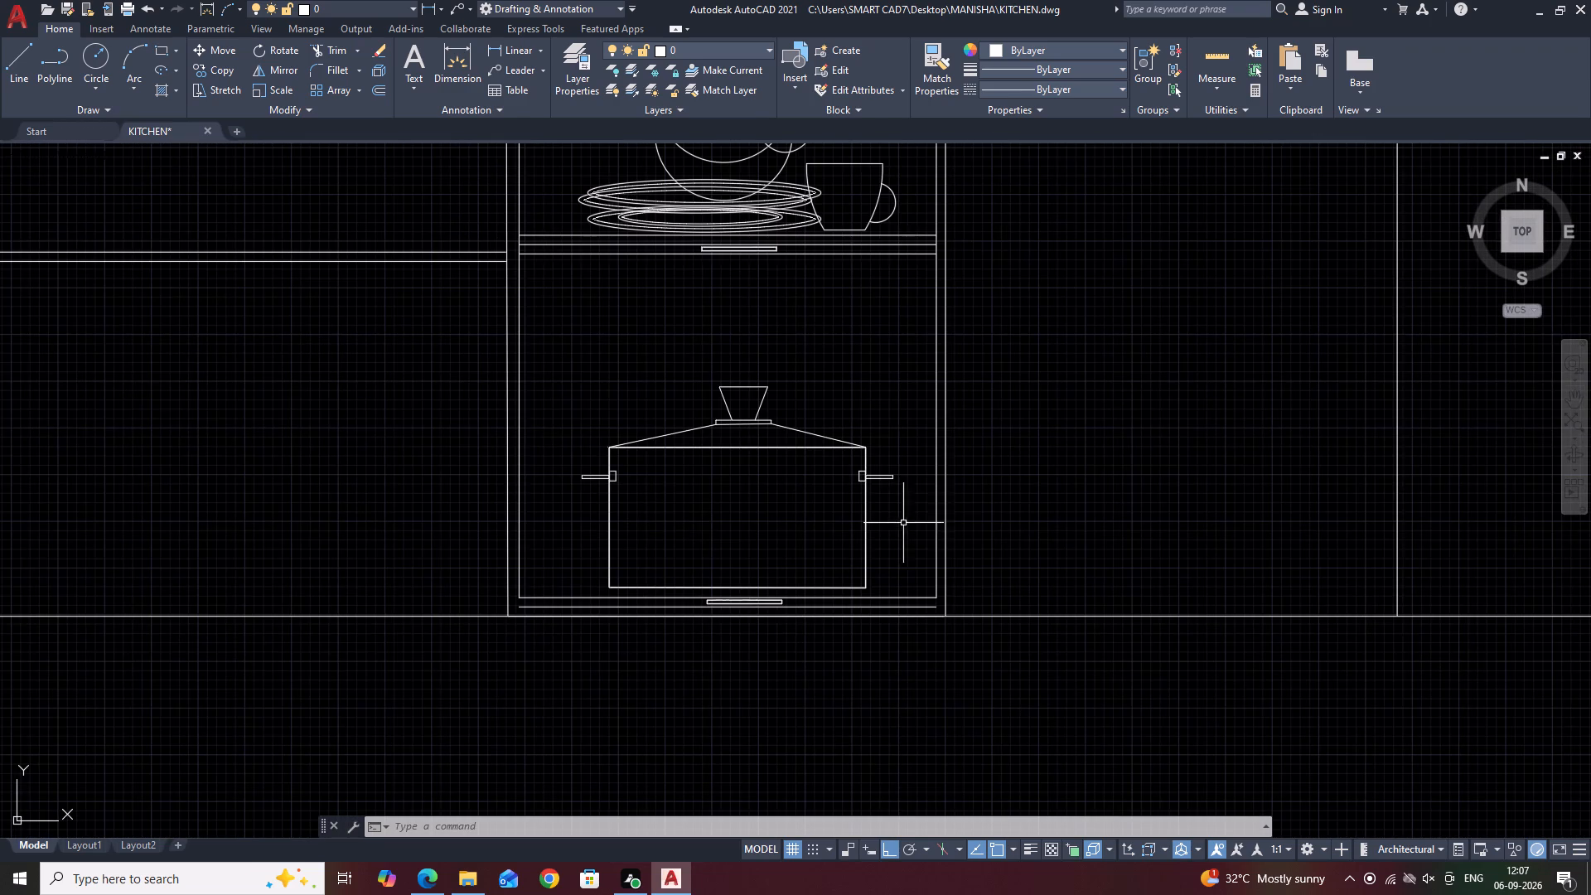
middle_drag(952, 495, 963, 558)
scroll(936, 529, down, 1)
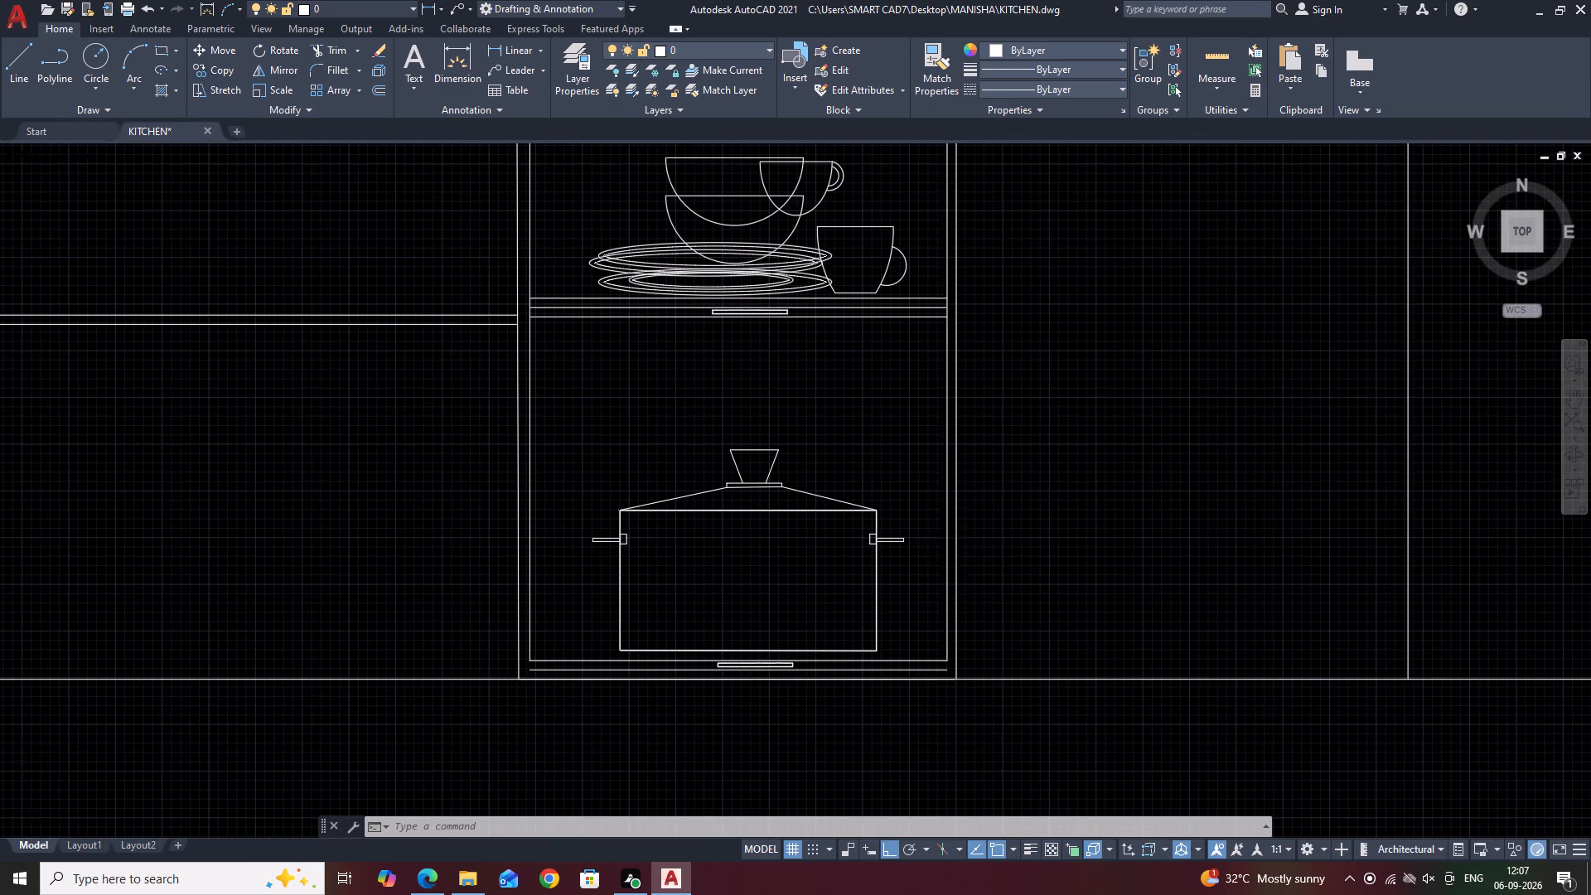
scroll(936, 529, down, 3)
Examine the overall elevation and the full-height bays to the right of the shelf unit.
middle_drag(965, 462, 912, 511)
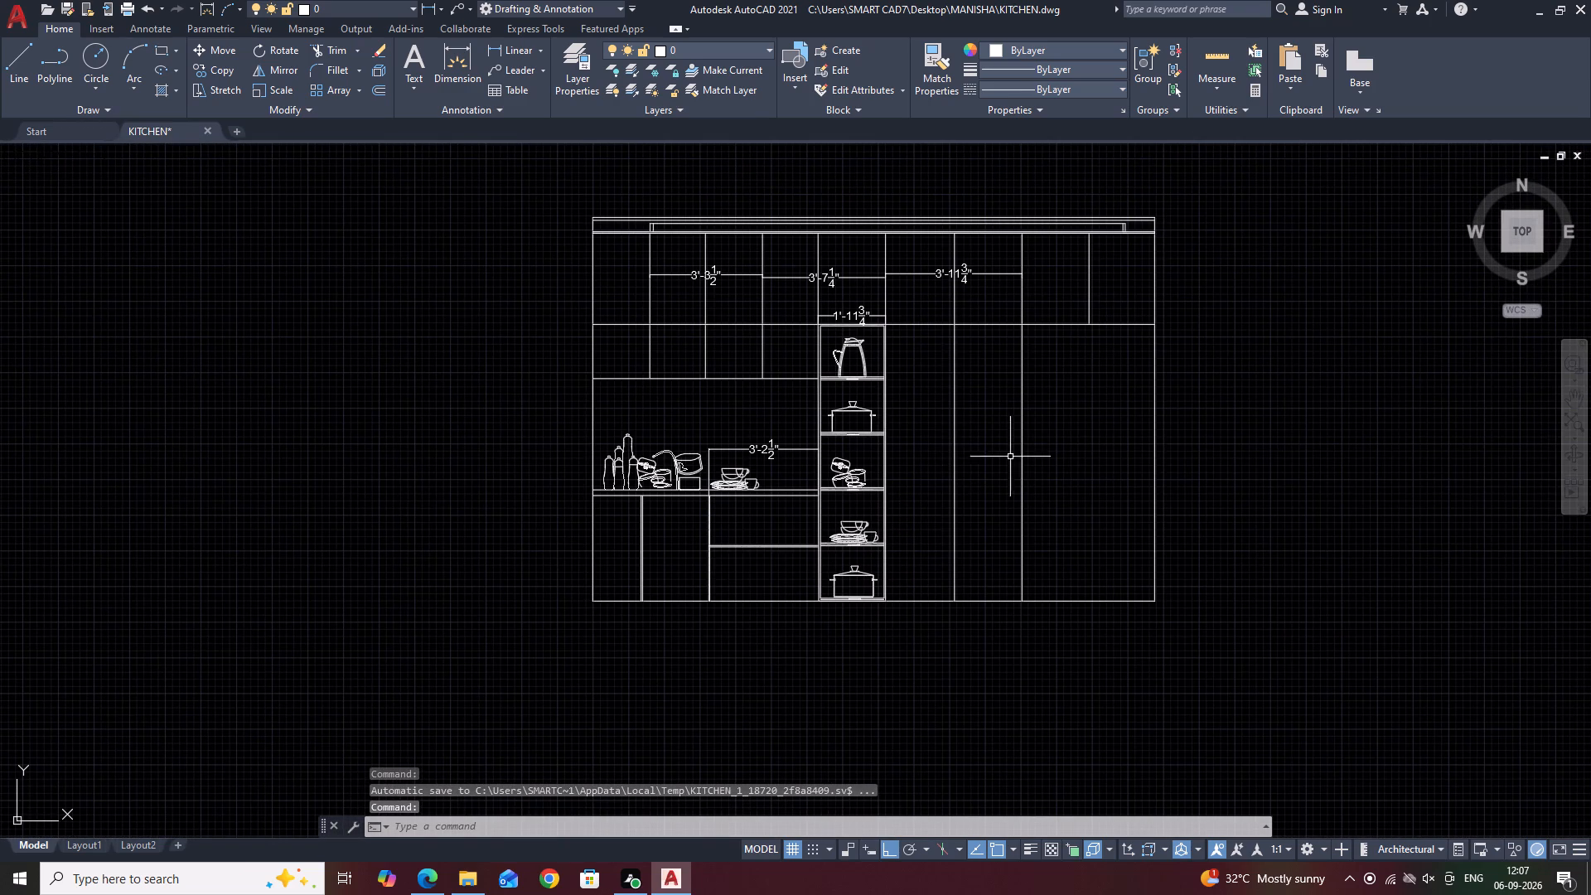
middle_drag(1023, 452, 921, 458)
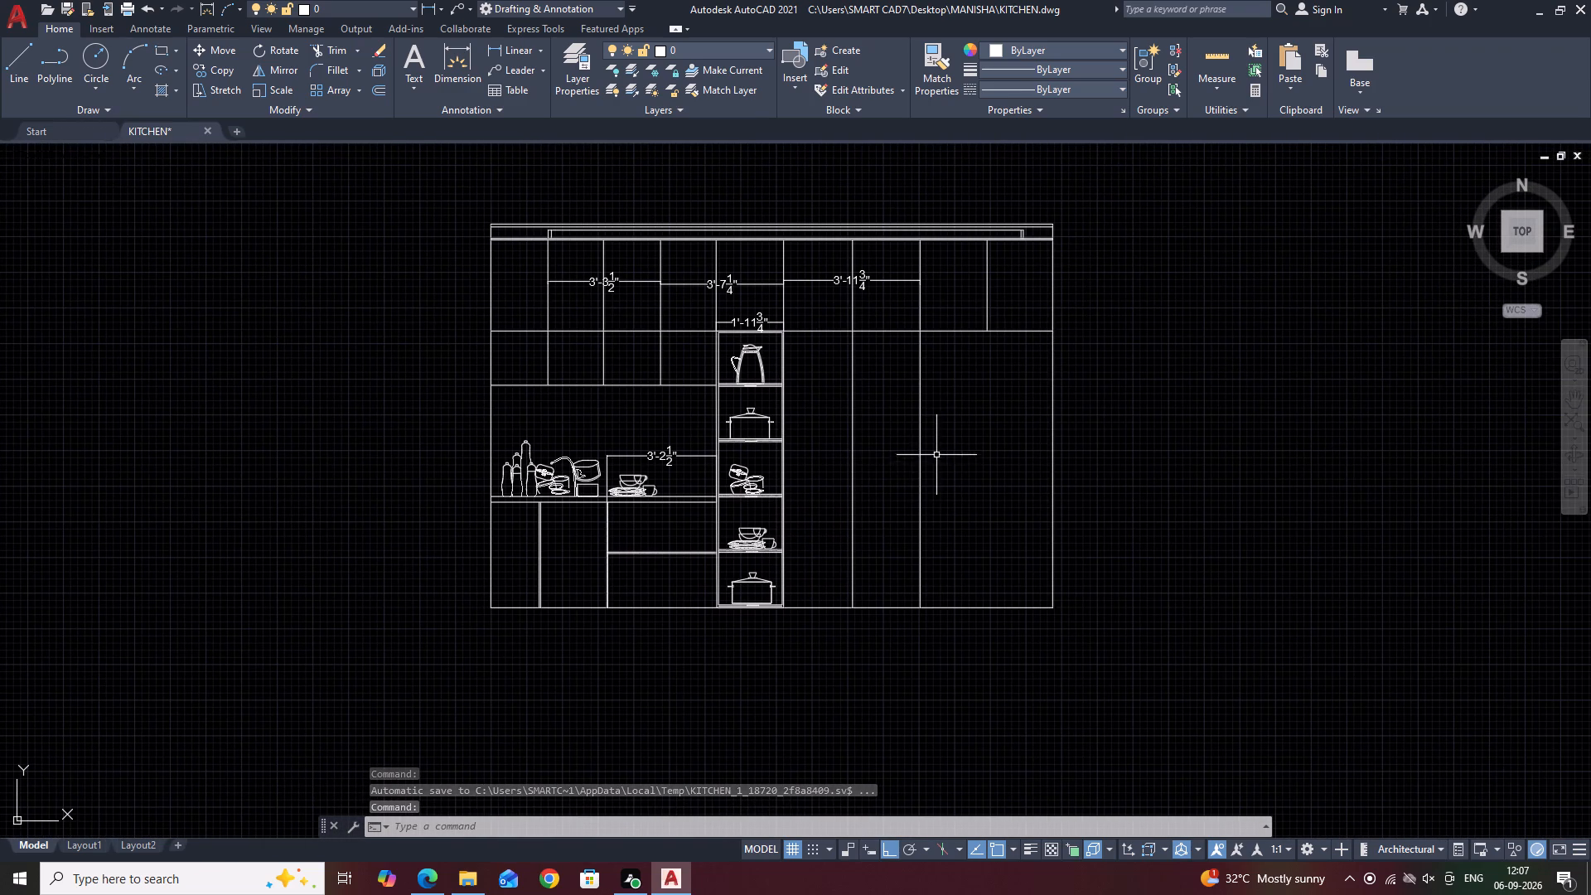
scroll(937, 437, down, 2)
middle_drag(997, 417, 849, 496)
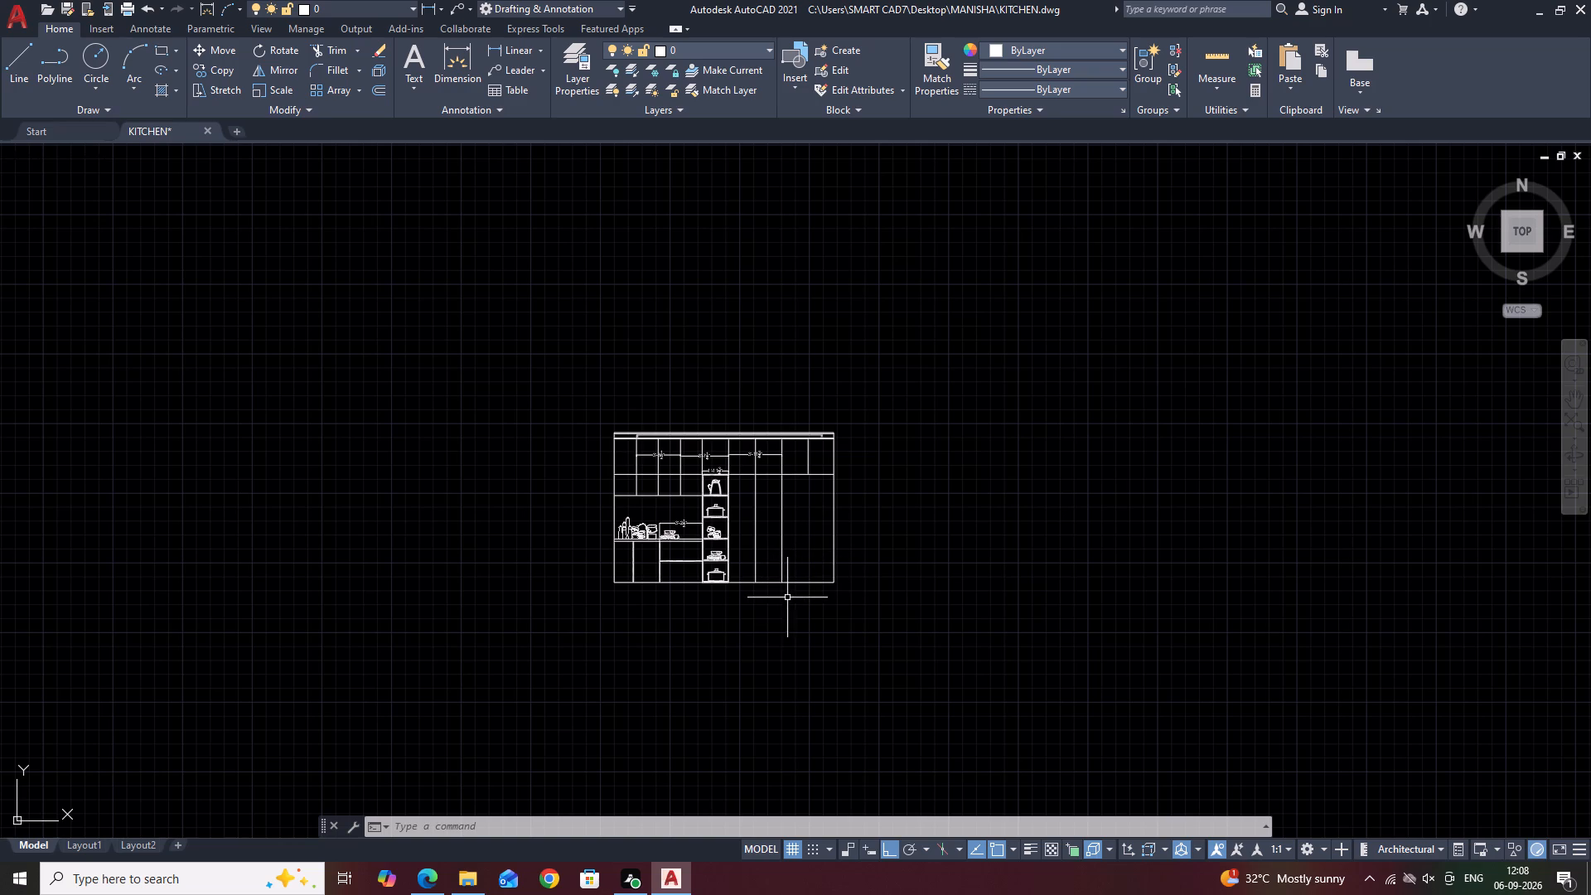
scroll(766, 573, up, 3)
middle_drag(733, 536, 733, 537)
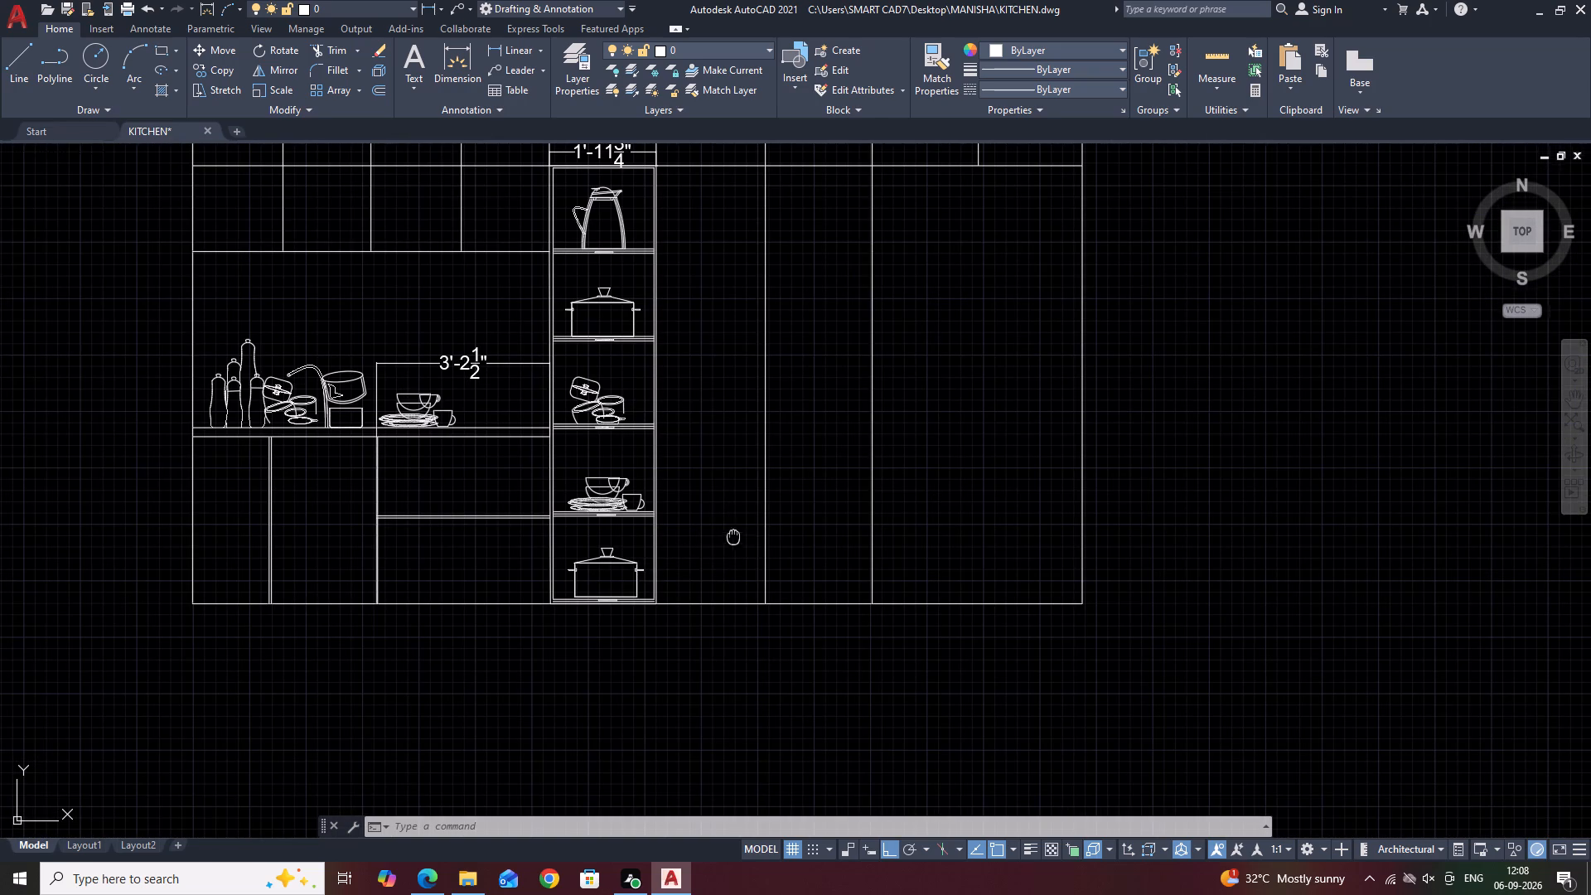
middle_drag(733, 537, 747, 555)
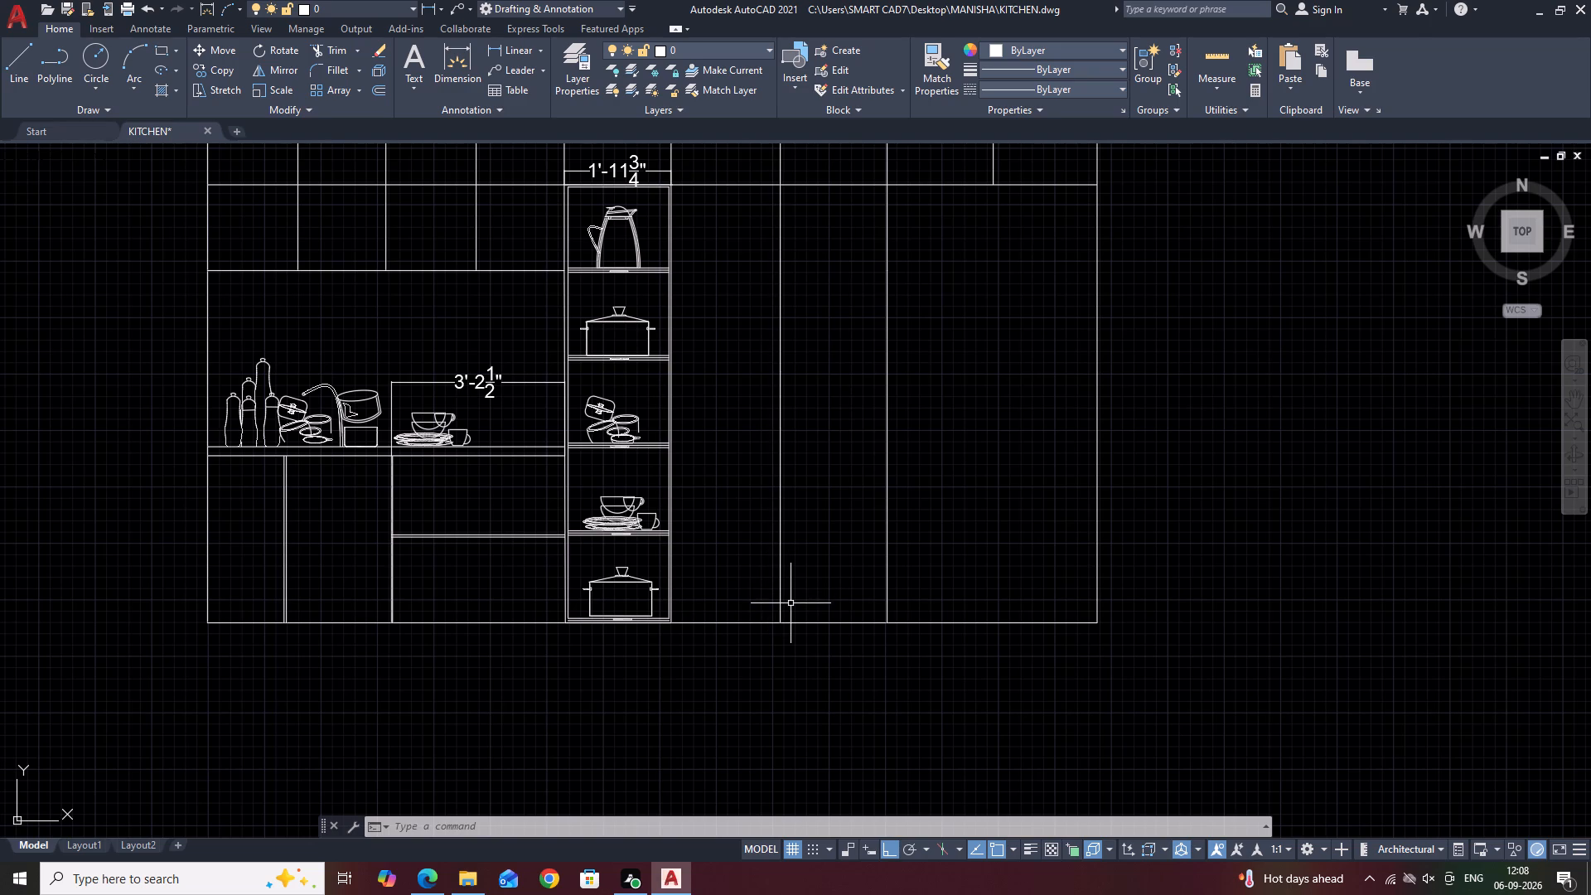
middle_drag(892, 332, 894, 368)
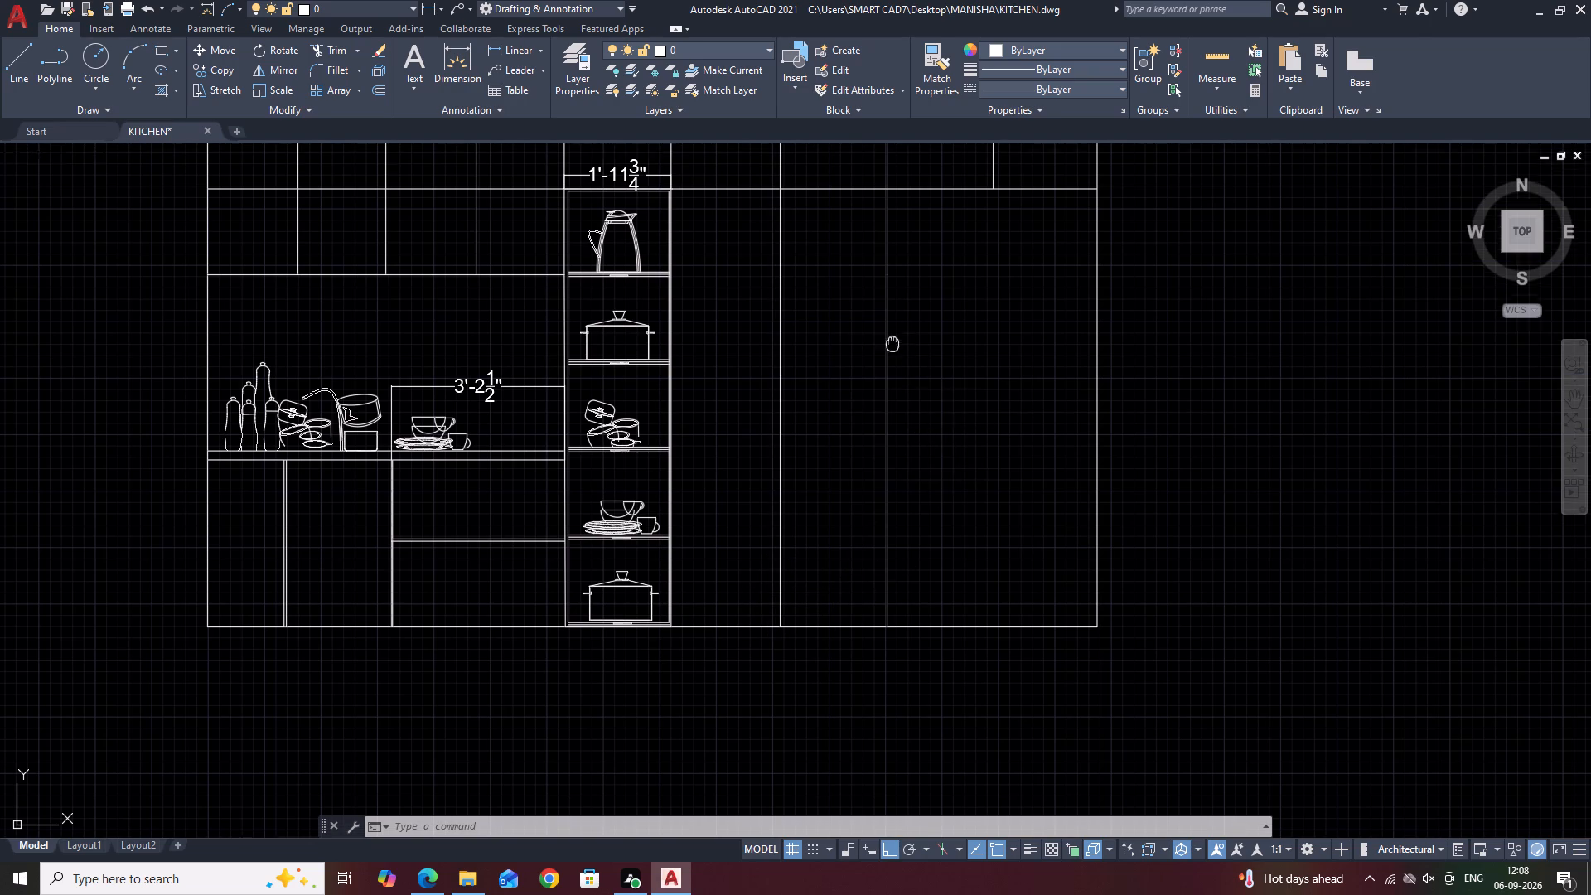
middle_drag(894, 368, 915, 477)
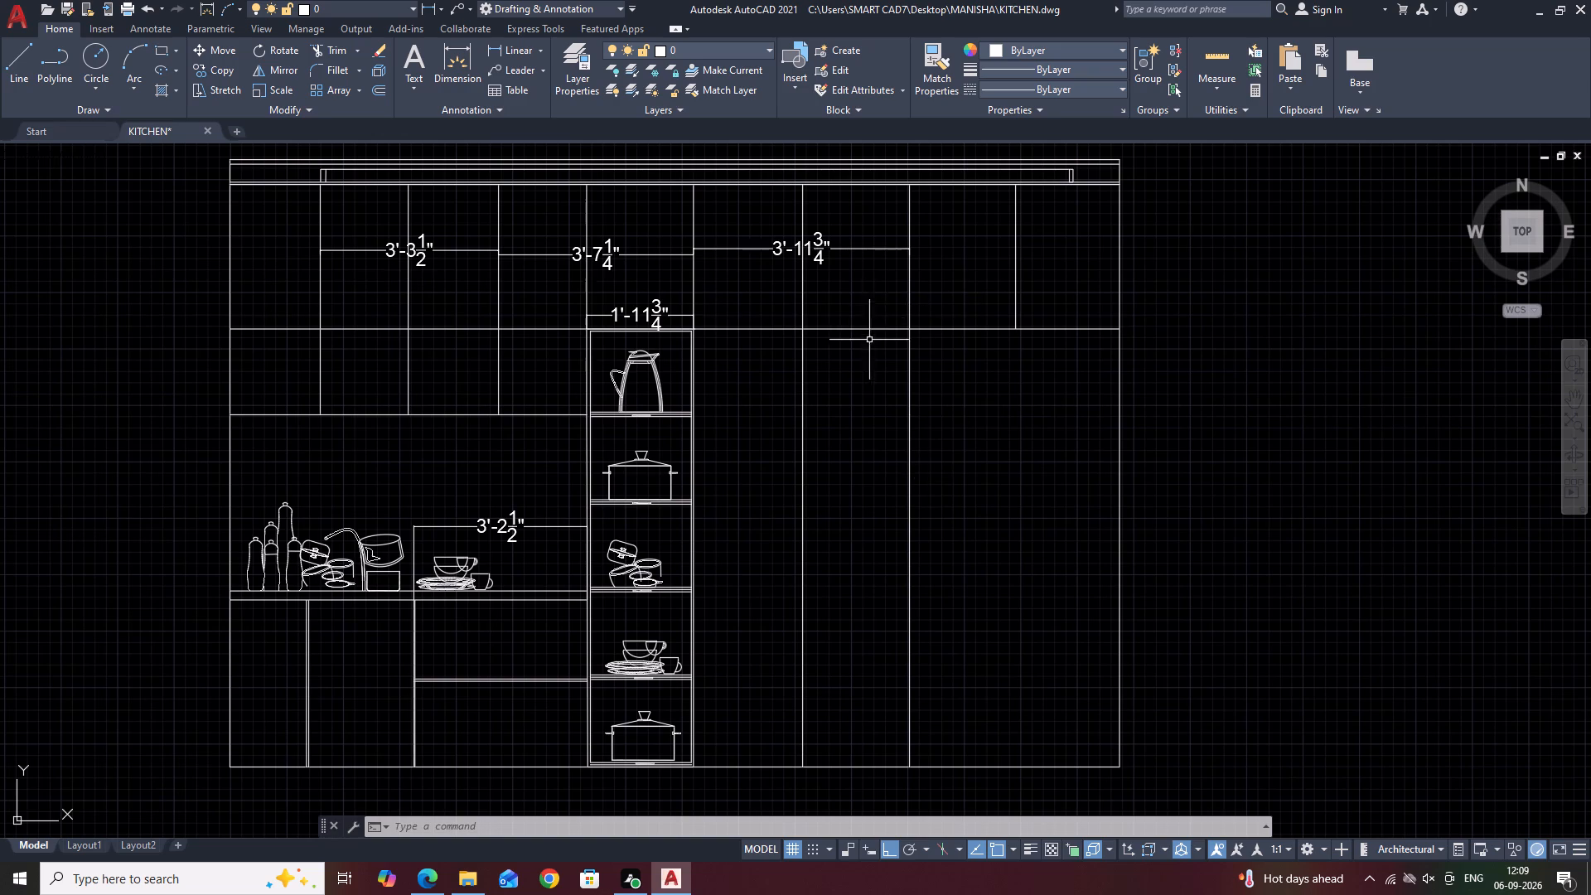
middle_drag(875, 346, 912, 409)
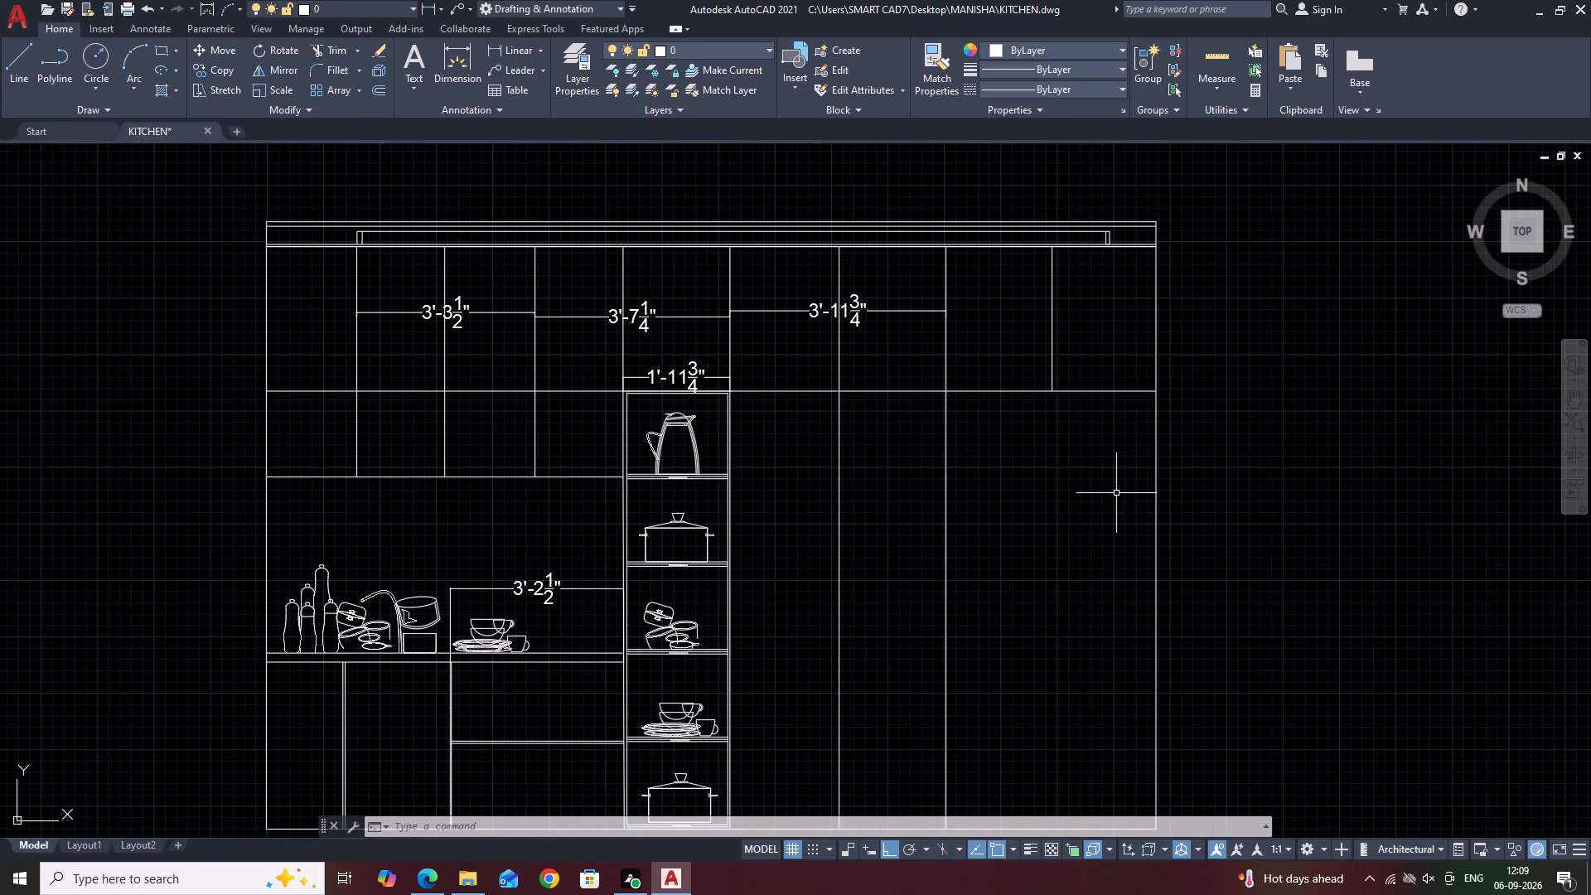
middle_drag(1043, 506, 1051, 428)
Stretch the right end of the 3'-11 3/4" dimension inward to make it 3'-10".
middle_drag(872, 280, 919, 370)
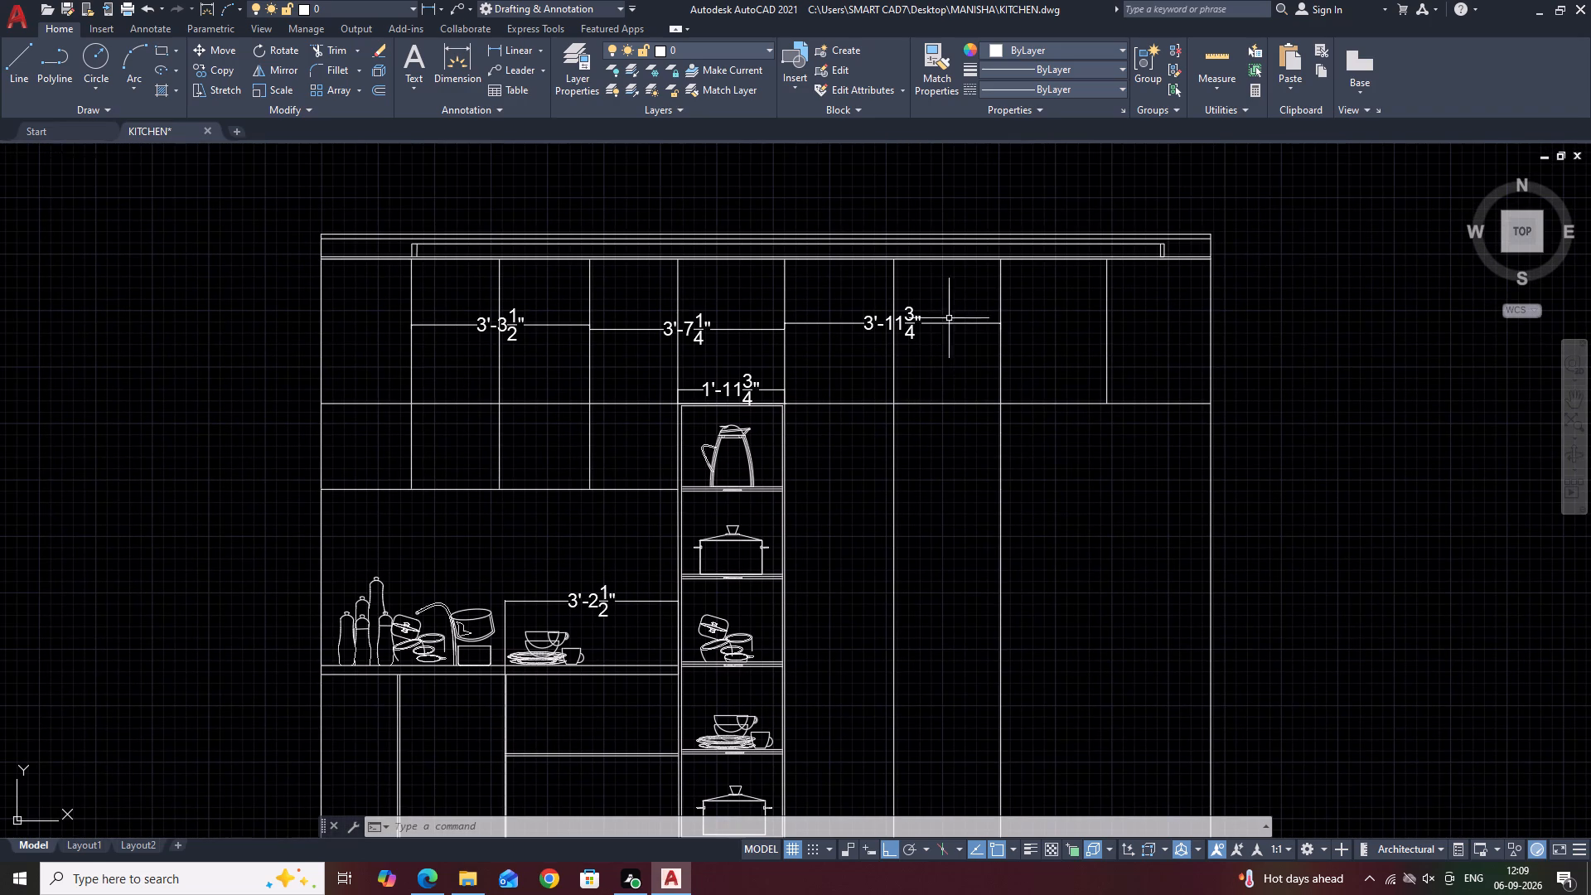
scroll(937, 325, up, 2)
click(1014, 298)
click(977, 356)
middle_drag(1023, 331, 1036, 380)
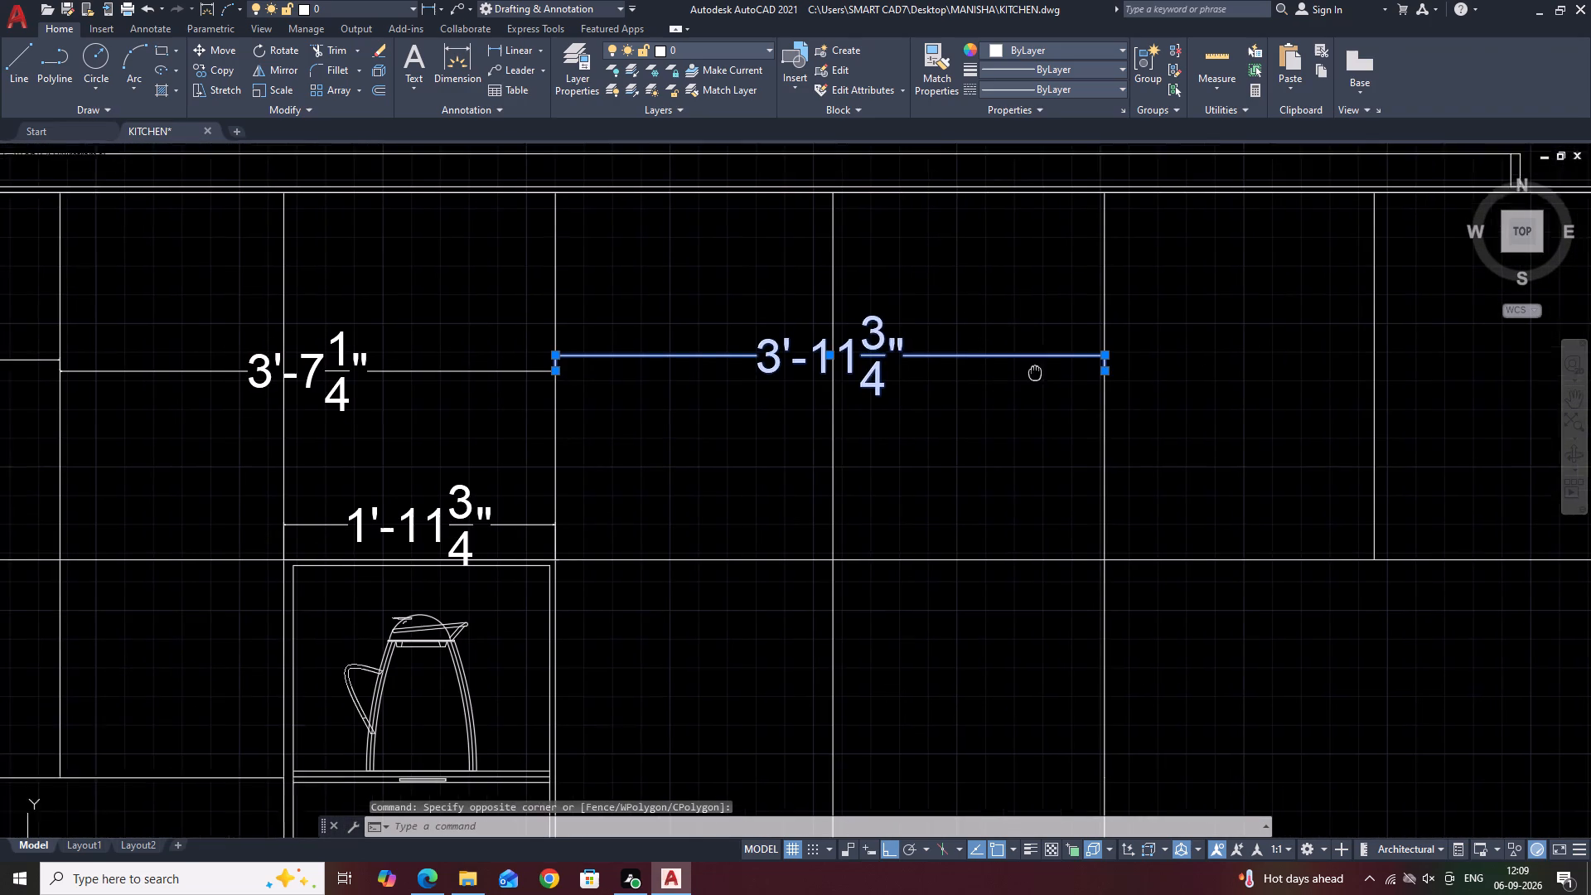
middle_drag(1036, 380, 1036, 386)
scroll(1101, 402, up, 2)
click(1108, 377)
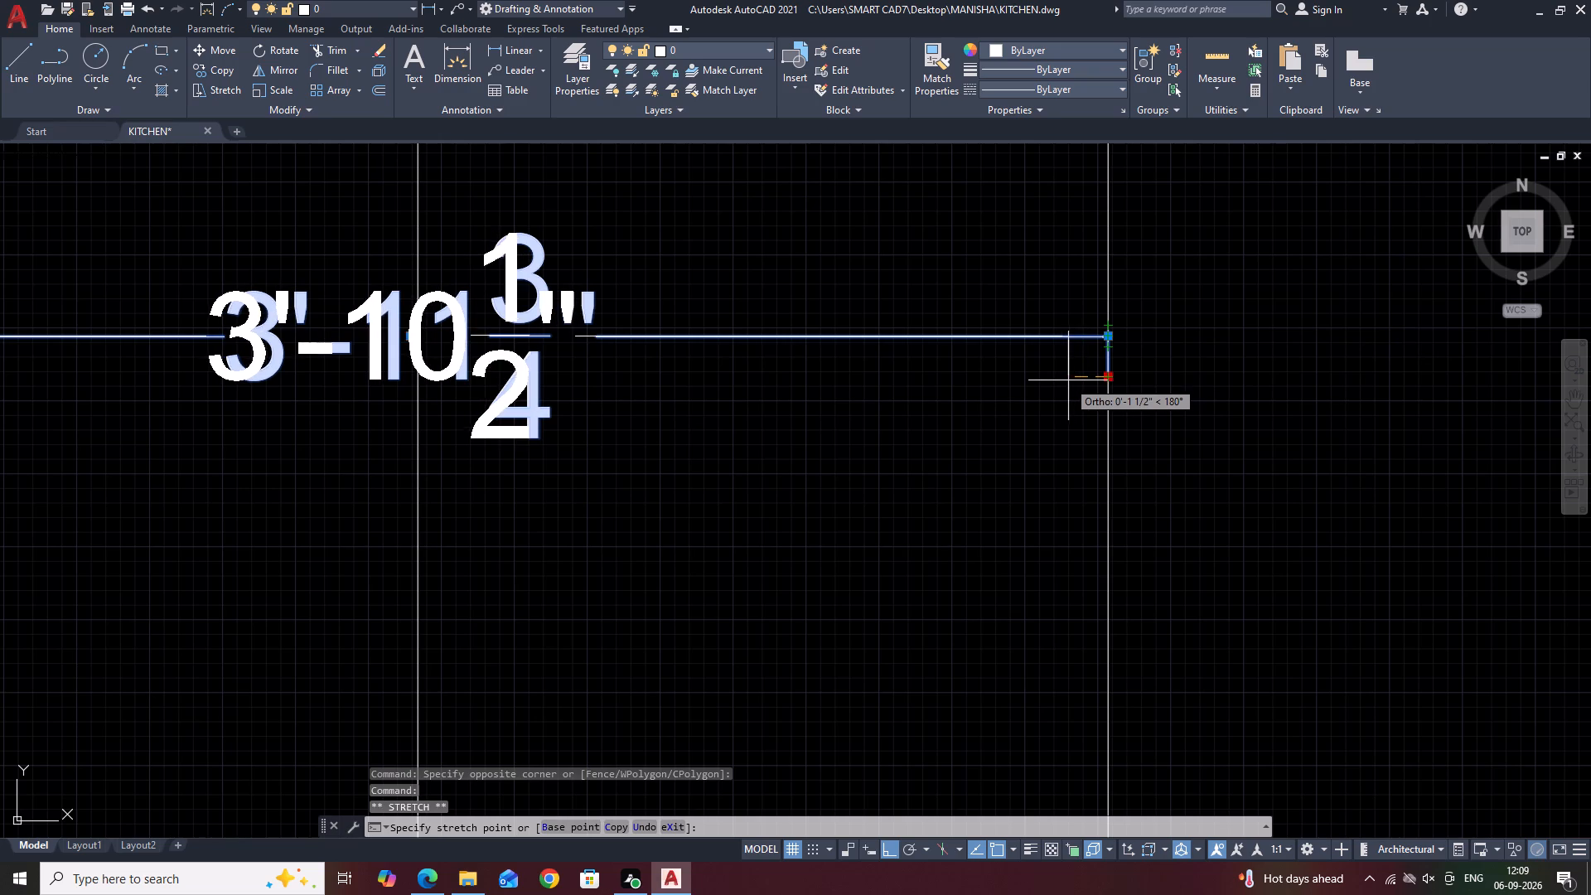
click(1053, 384)
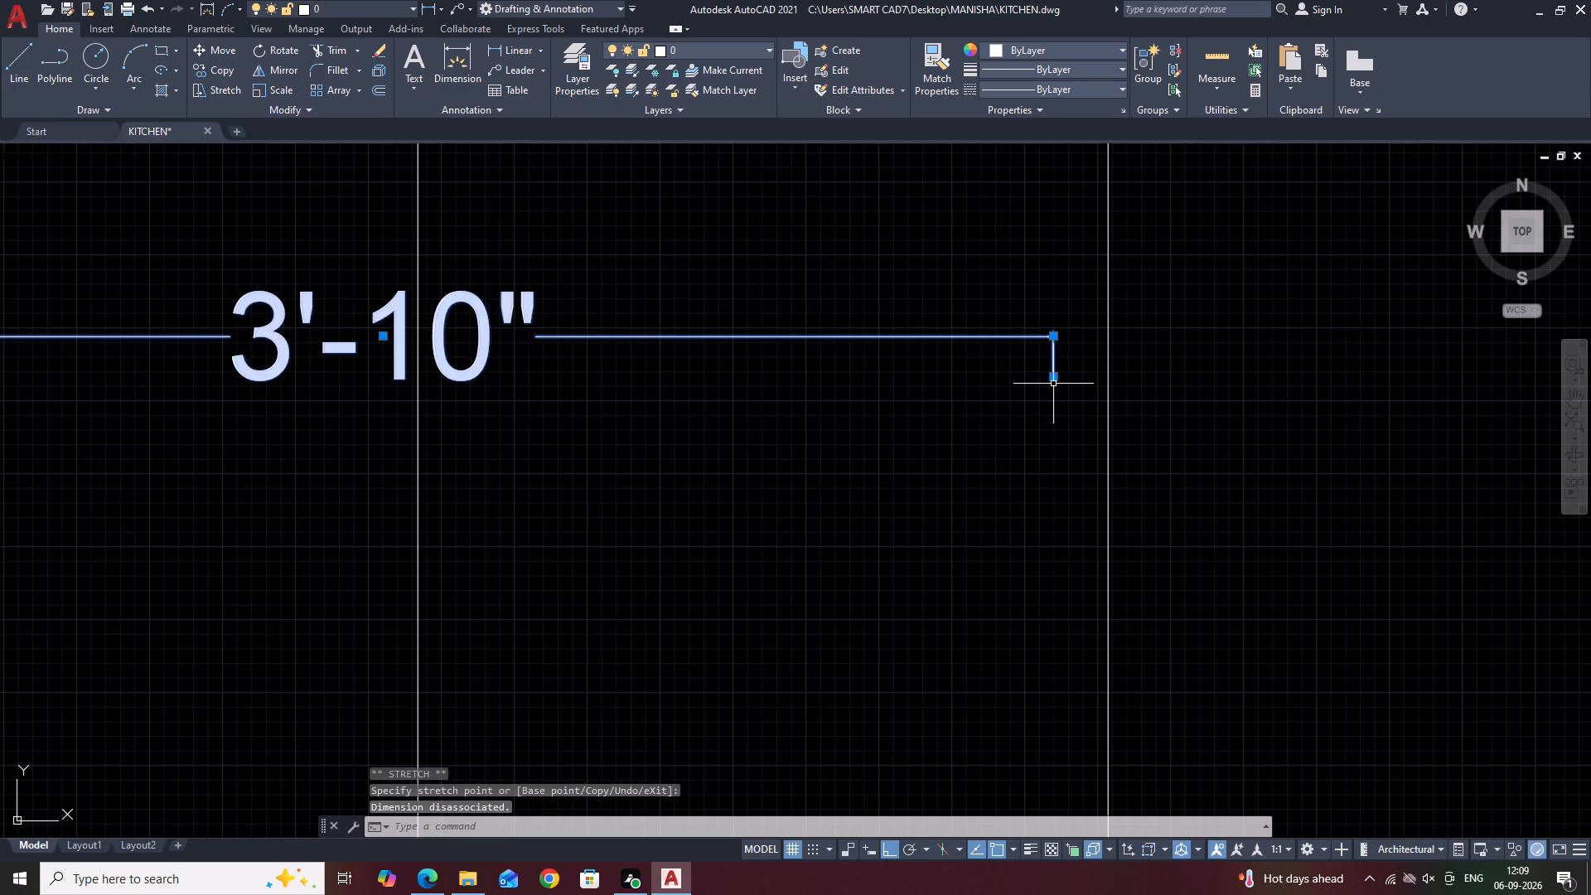
Stretch the right end of the dimension to the right of the shelf unit outward by 1.5" to make it 3'-11 1/2".
scroll(1100, 399, up, 1)
click(1023, 362)
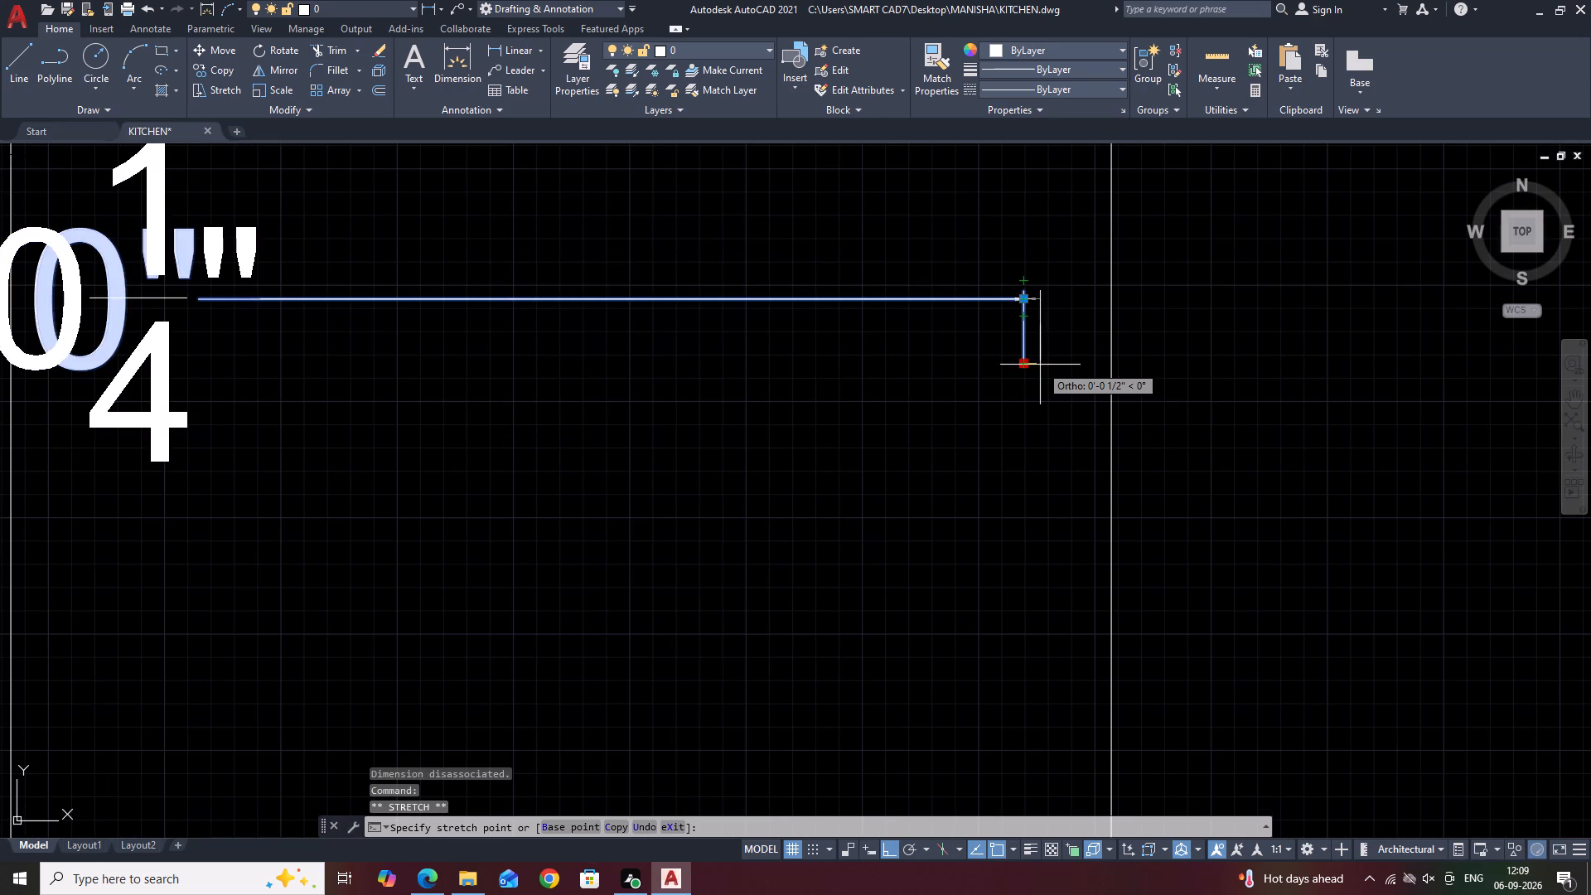
text(1.5)
key(Return)
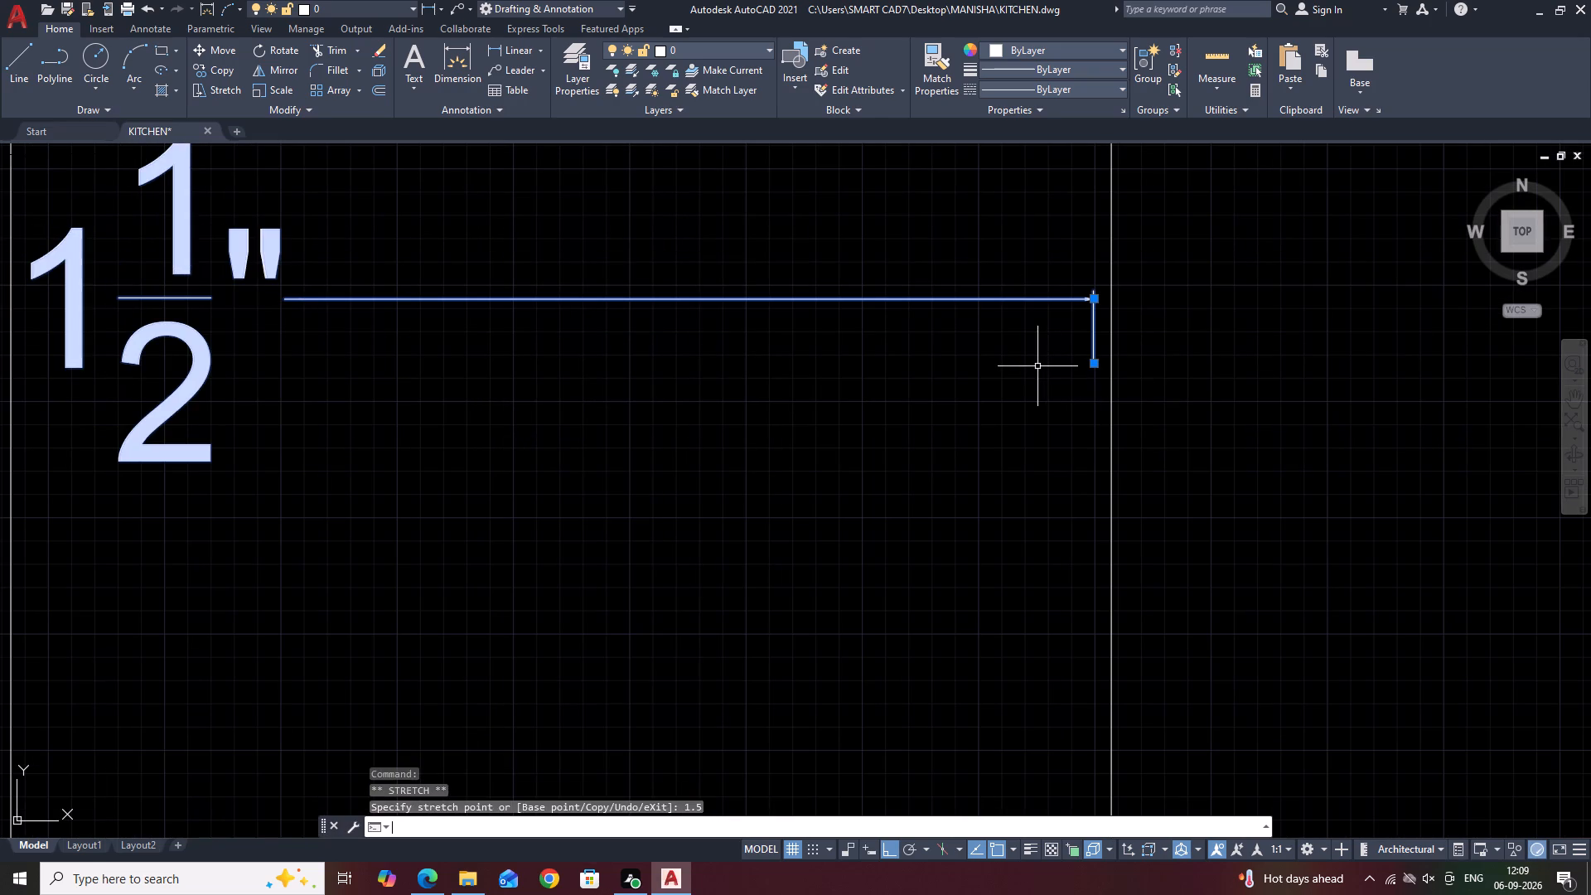
key(Escape)
Move the upper divider line at the right end of the 3'-11 1/2" dimension left onto the dimension's endpoint.
scroll(1053, 412, down, 3)
drag(1128, 496, 1120, 490)
click(1081, 463)
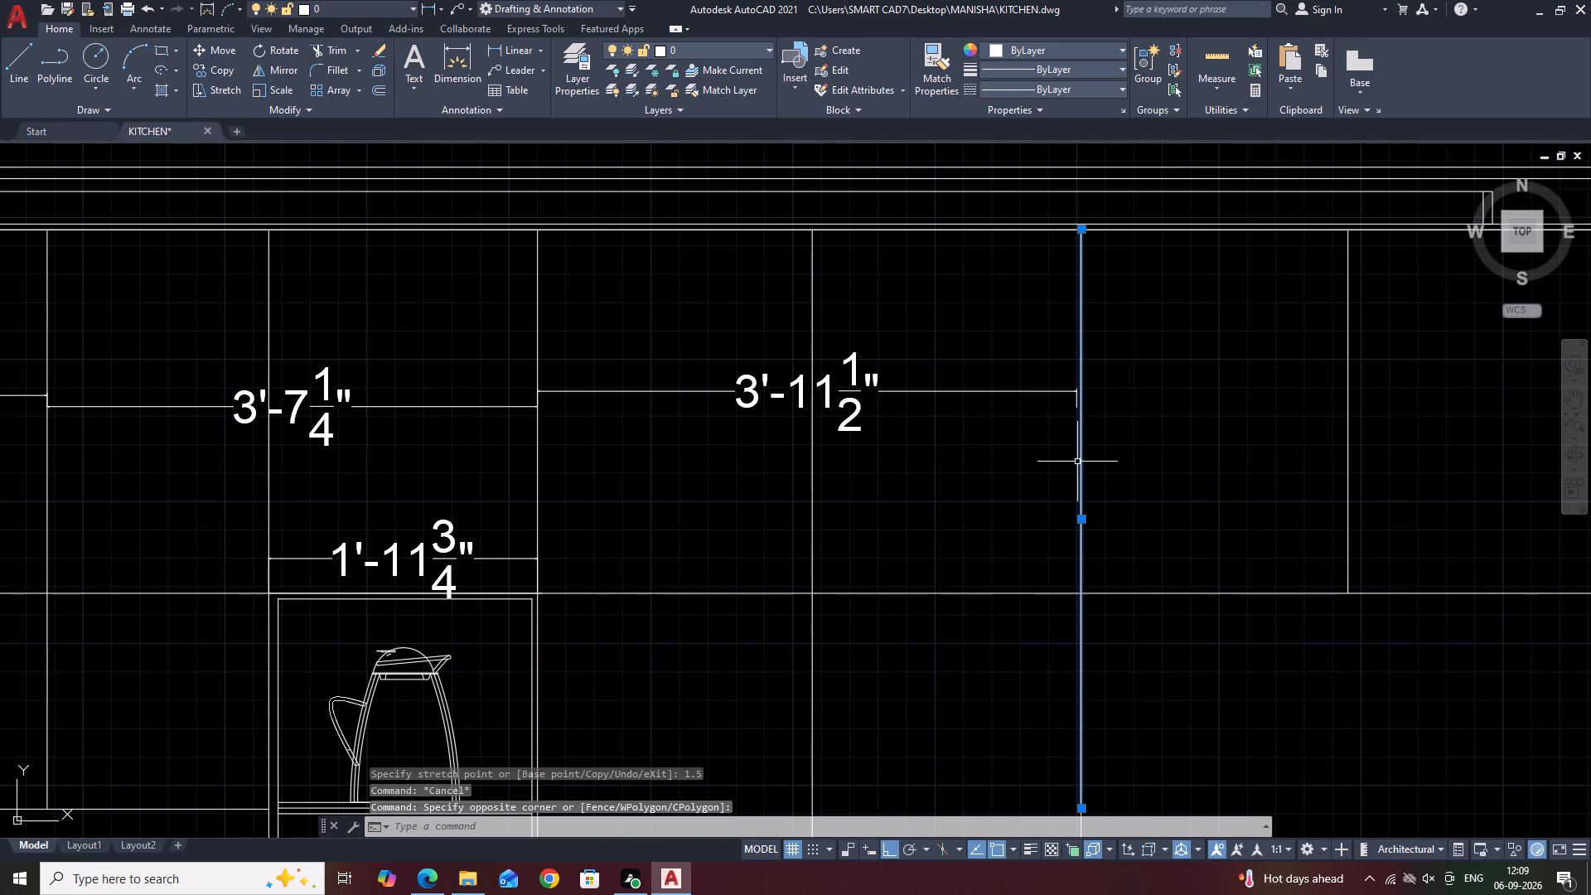
text(M)
key(space)
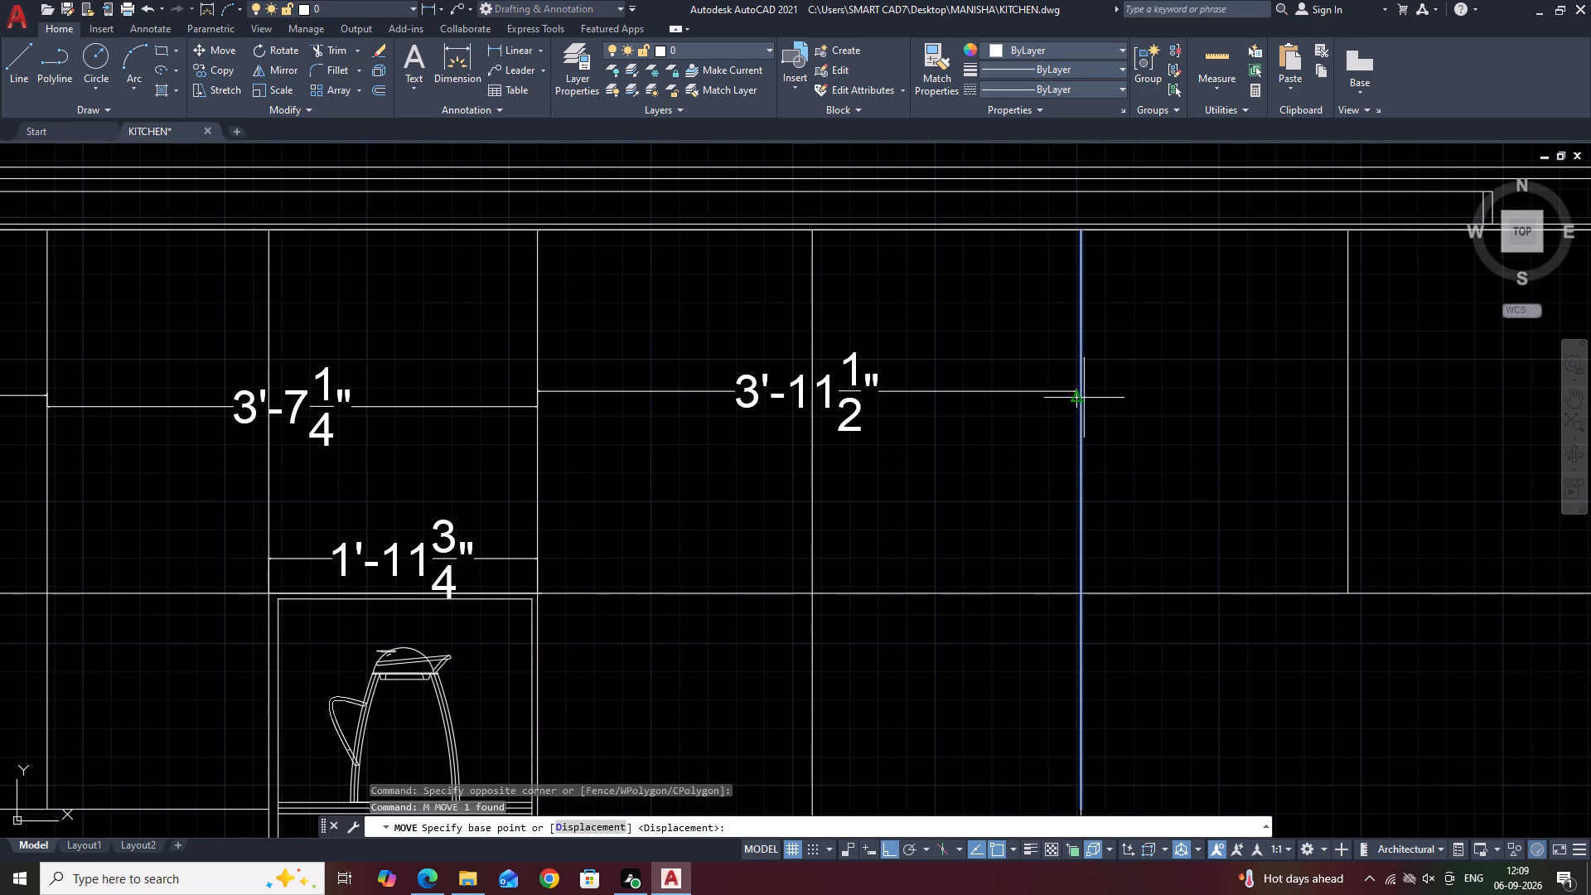
scroll(1083, 397, up, 2)
click(1077, 408)
click(1055, 416)
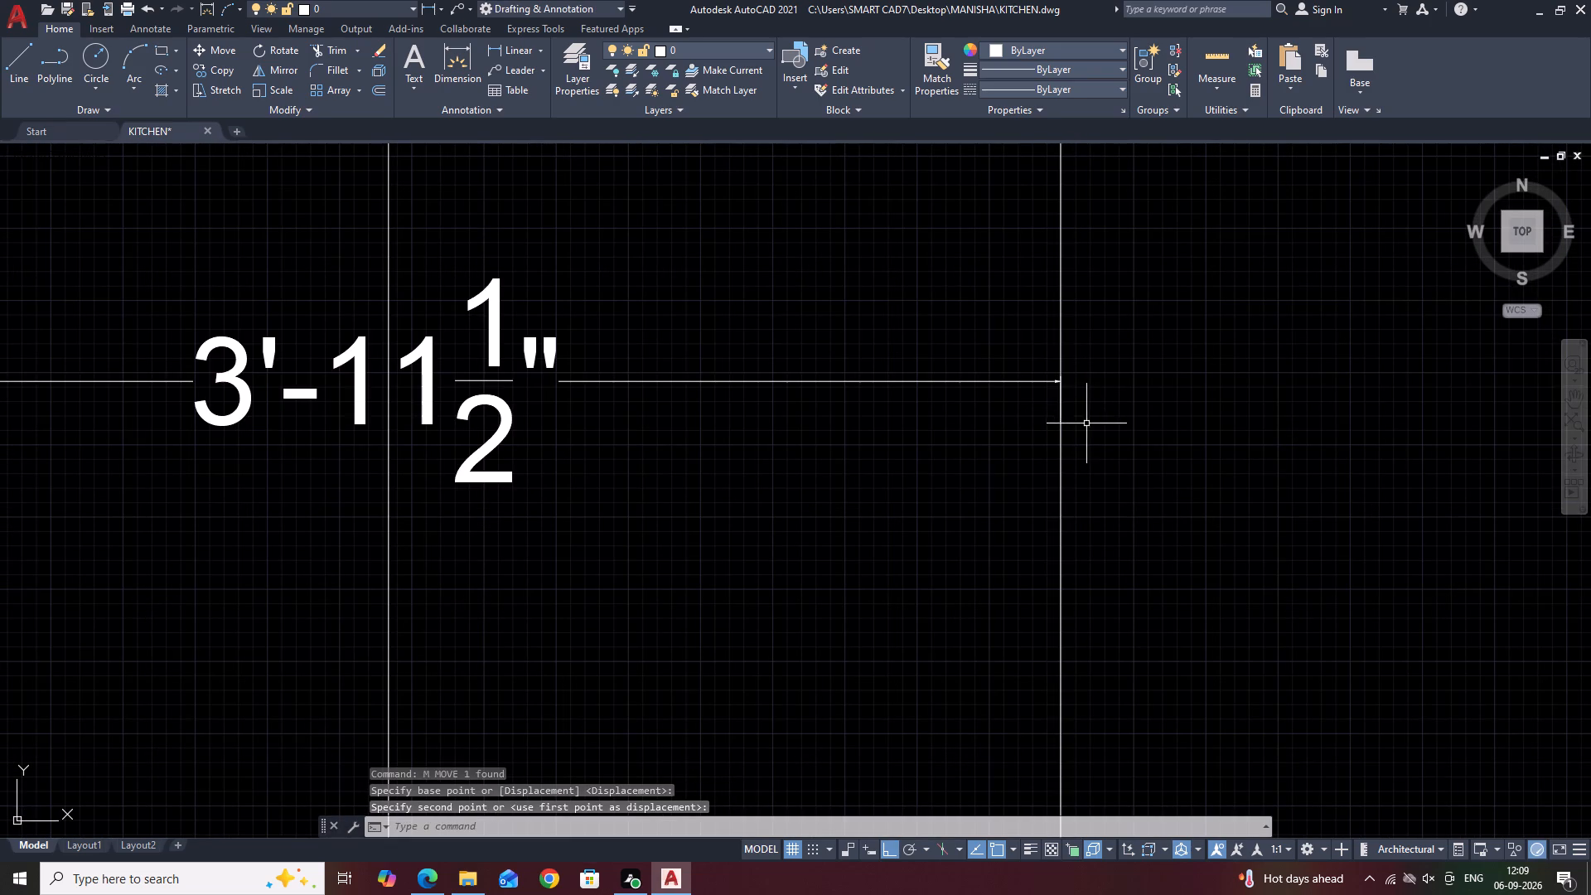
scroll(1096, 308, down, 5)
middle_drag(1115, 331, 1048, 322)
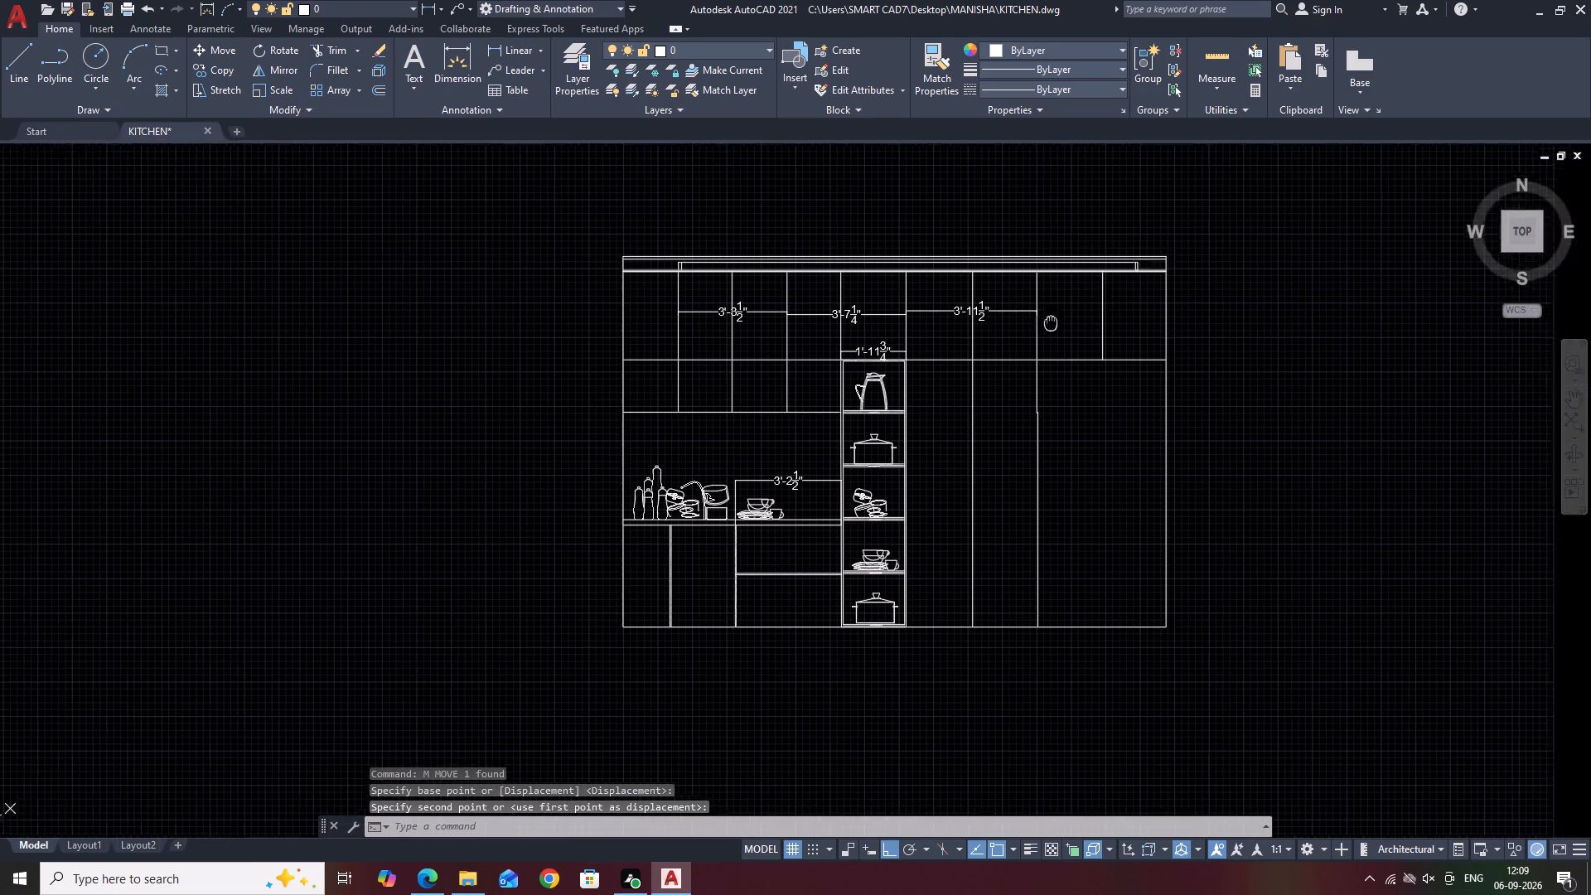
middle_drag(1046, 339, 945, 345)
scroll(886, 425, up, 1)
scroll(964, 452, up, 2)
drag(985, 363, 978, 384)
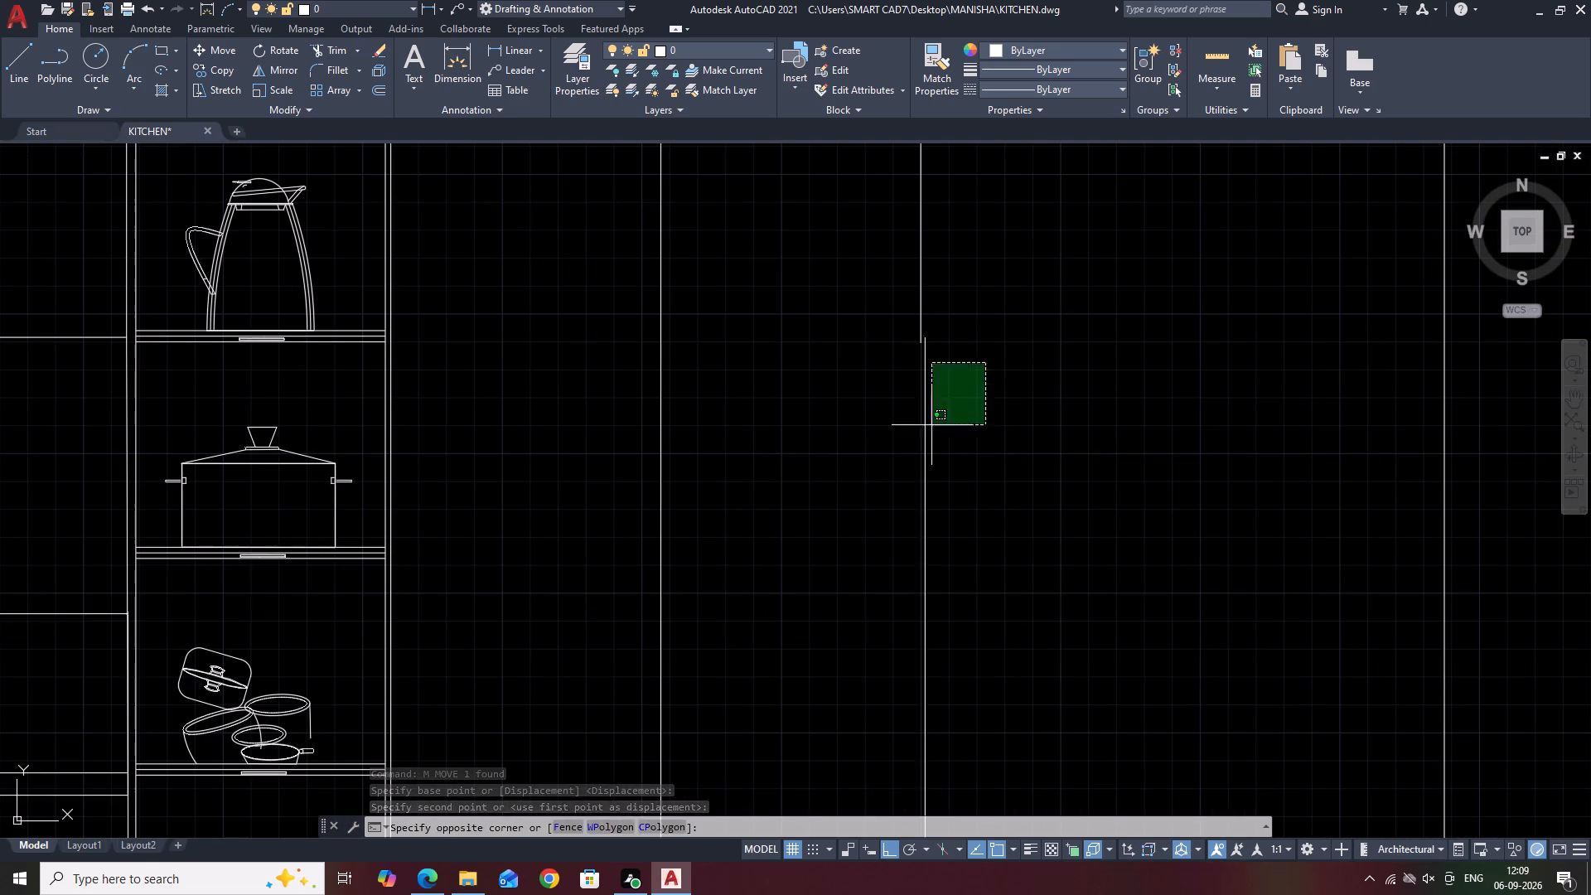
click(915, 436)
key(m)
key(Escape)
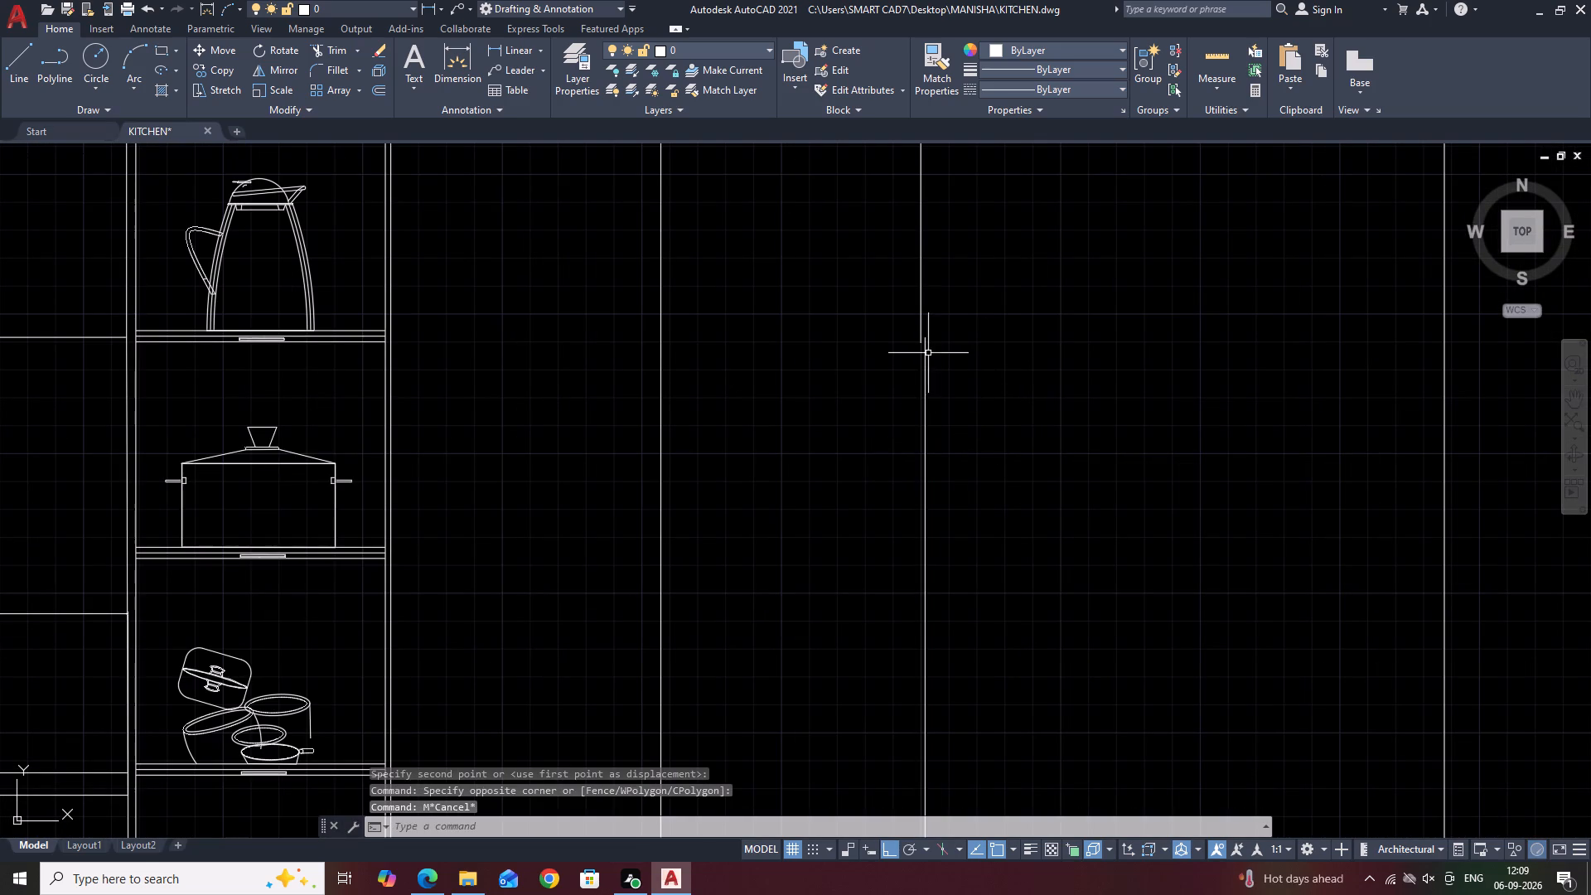
Erase the misaligned lower divider line below the moved divider, in the bays right of the shelf unit.
click(928, 353)
click(918, 378)
key(Delete)
Extend the moved divider line down to the base line of the elevation.
scroll(931, 404, down, 1)
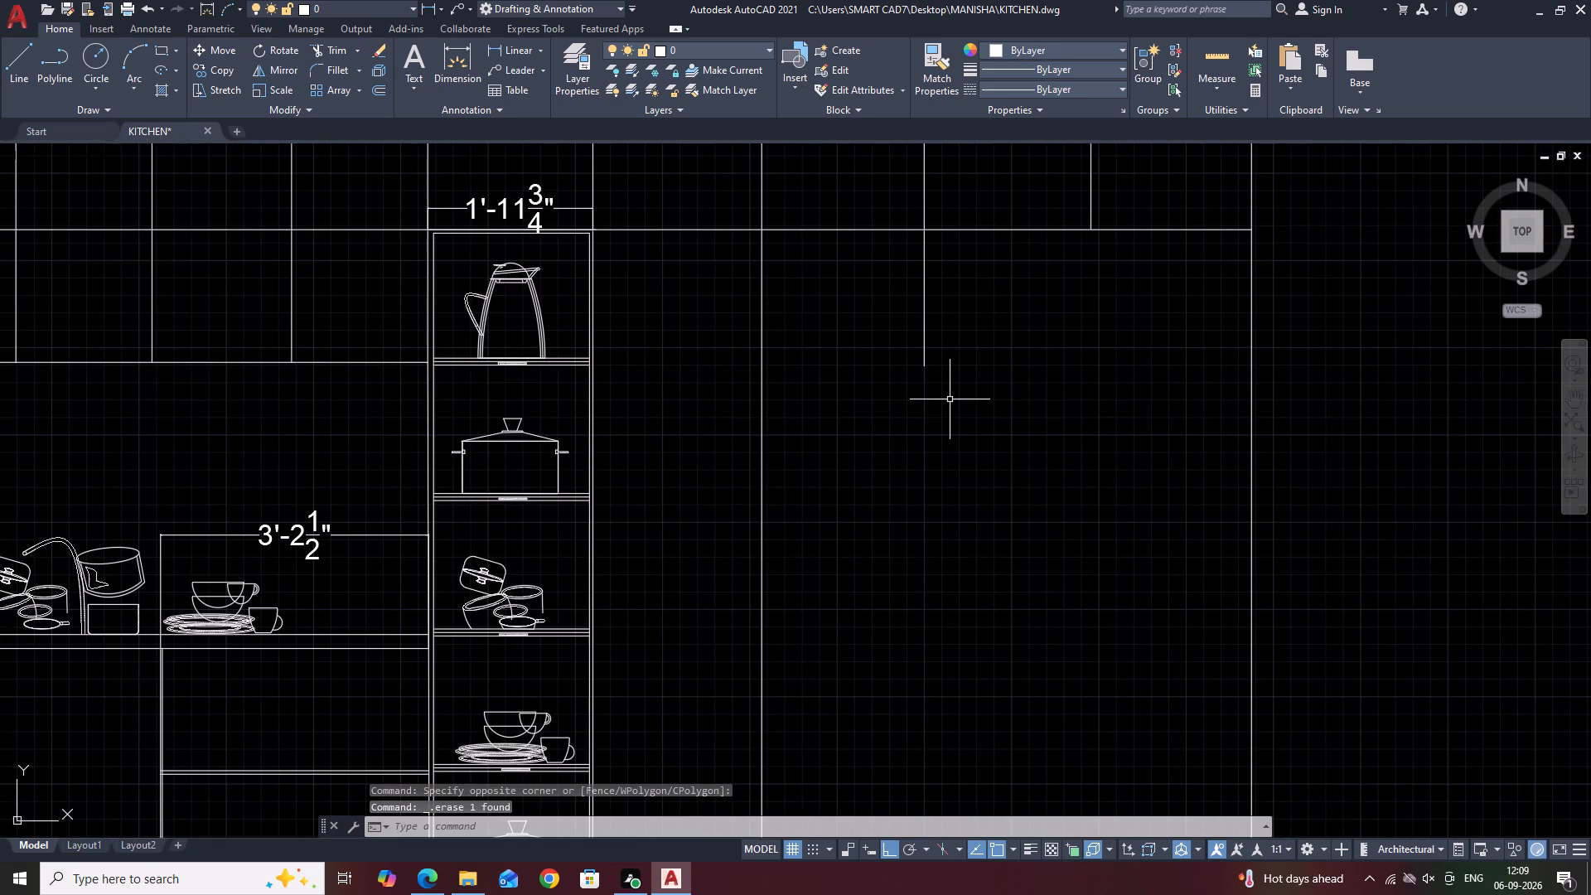
text(EX)
key(space)
click(941, 308)
click(876, 317)
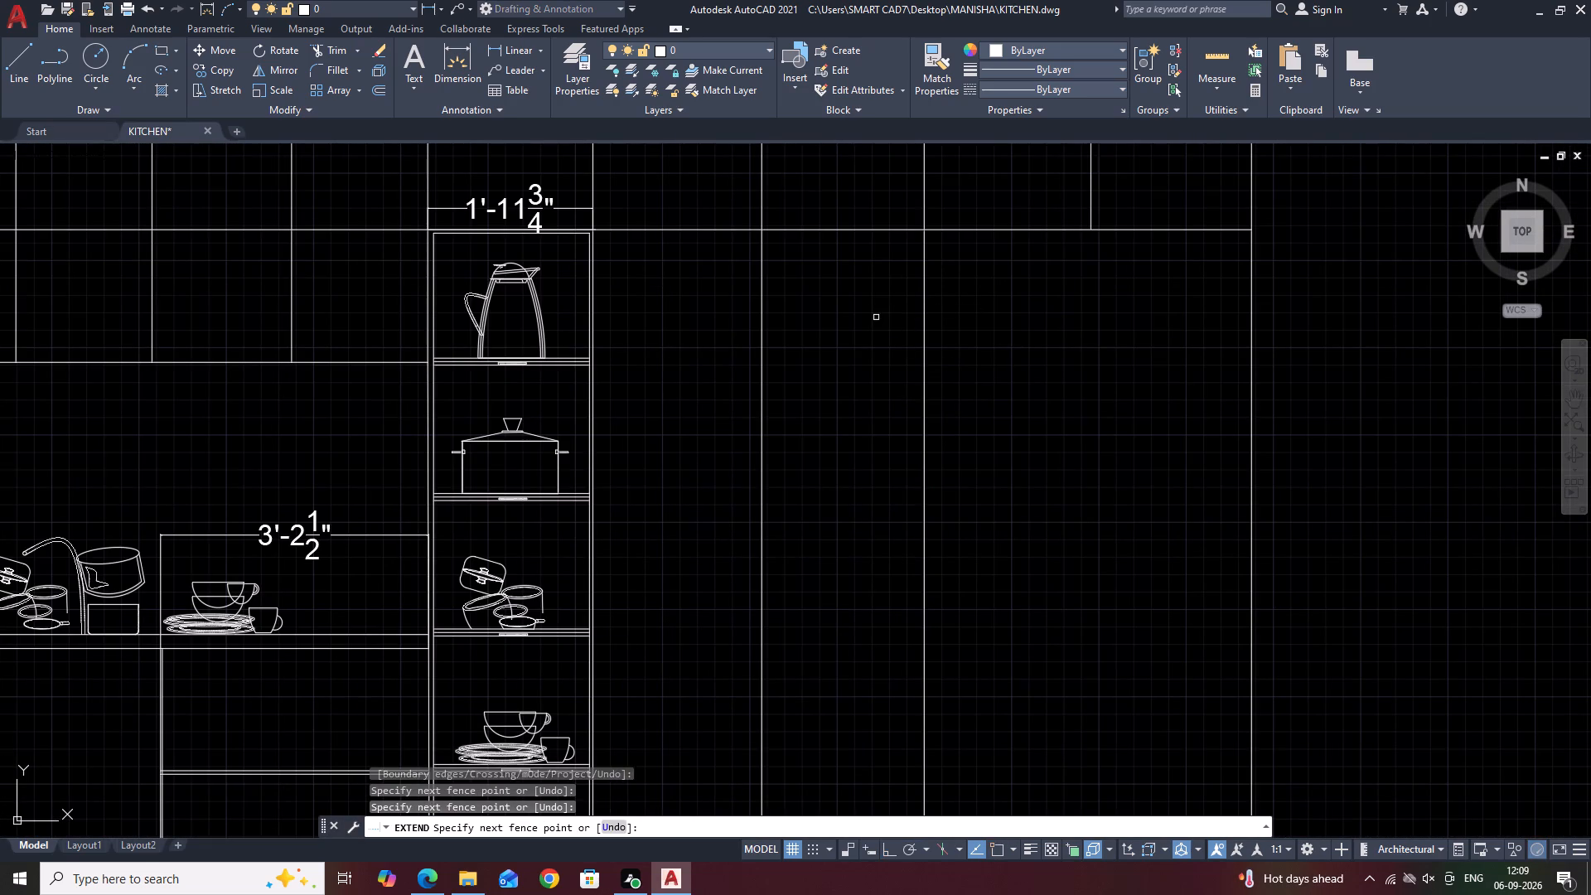
scroll(929, 331, down, 4)
key(Escape)
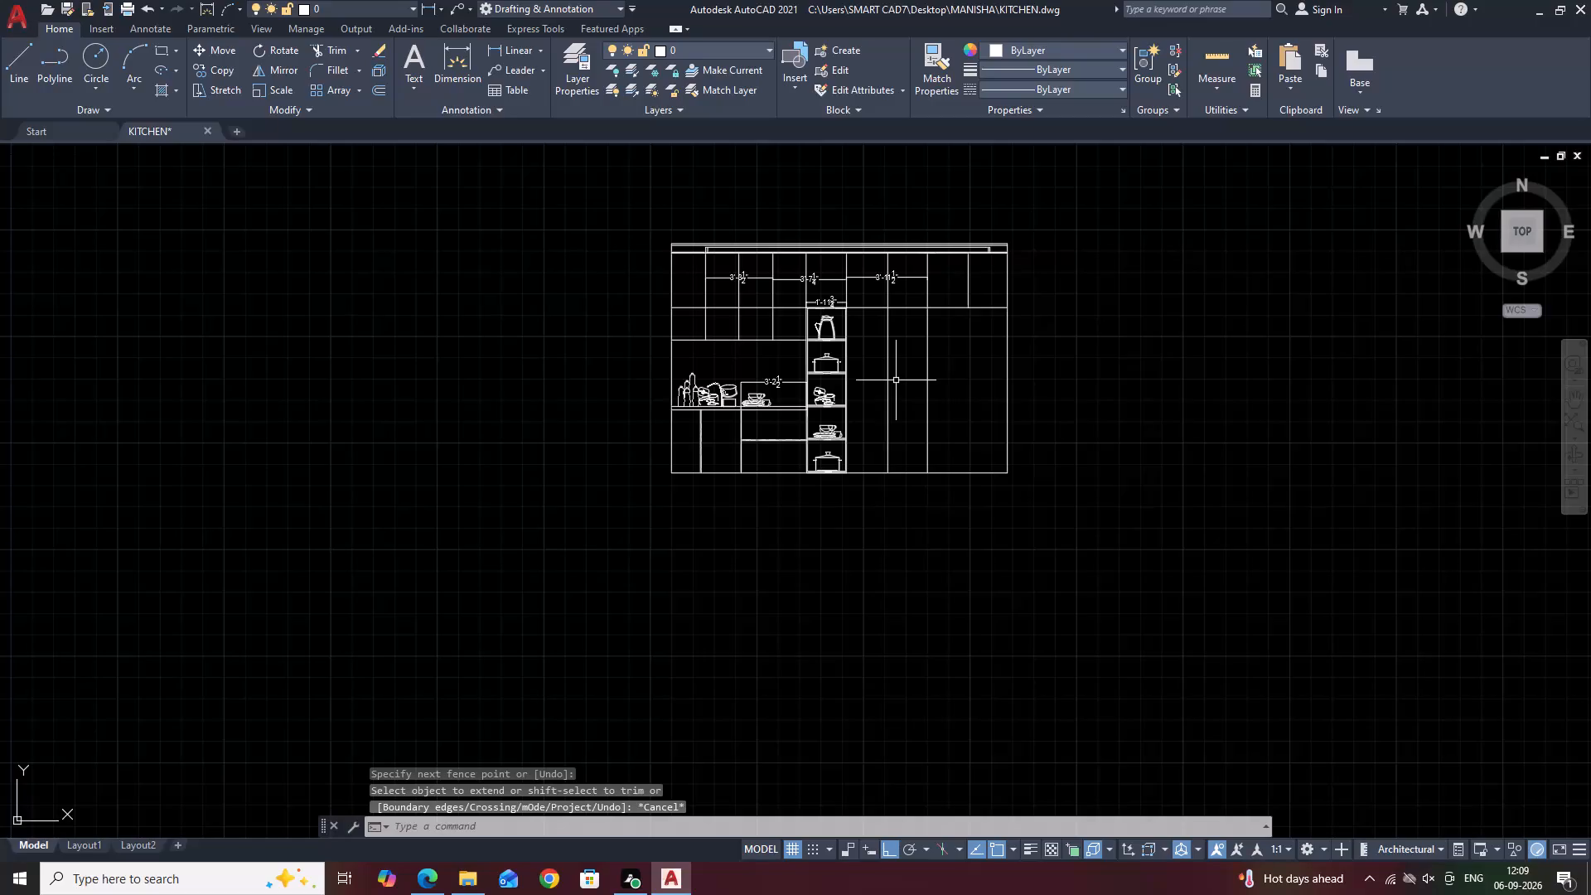
Review the whole elevation and compare the bay widths with their dimensions.
middle_drag(868, 385, 880, 442)
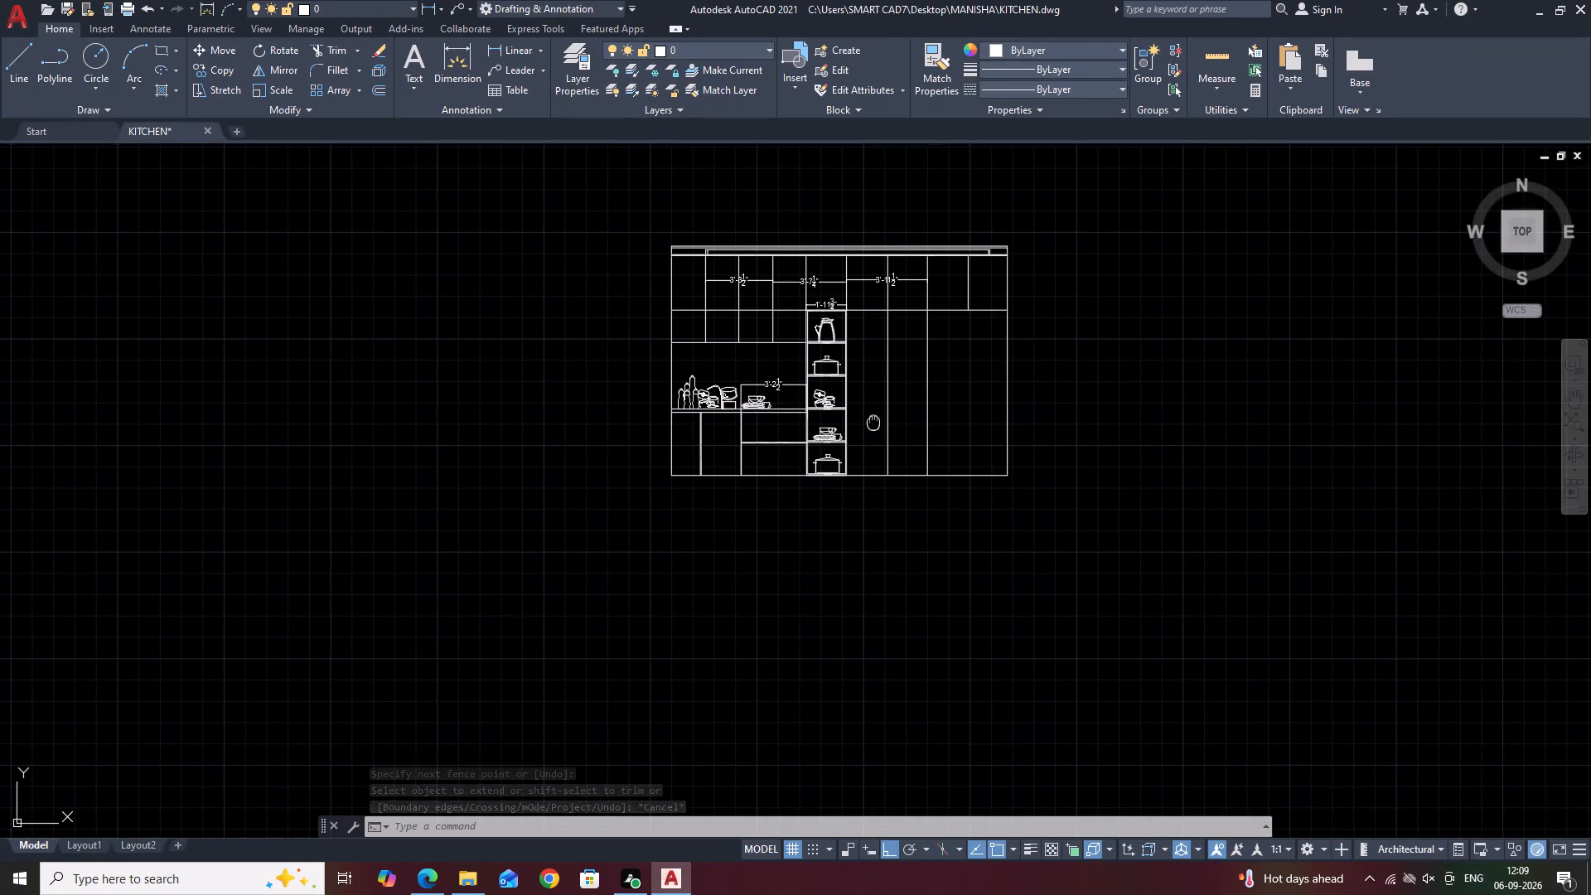
middle_drag(880, 442, 904, 479)
scroll(912, 476, up, 1)
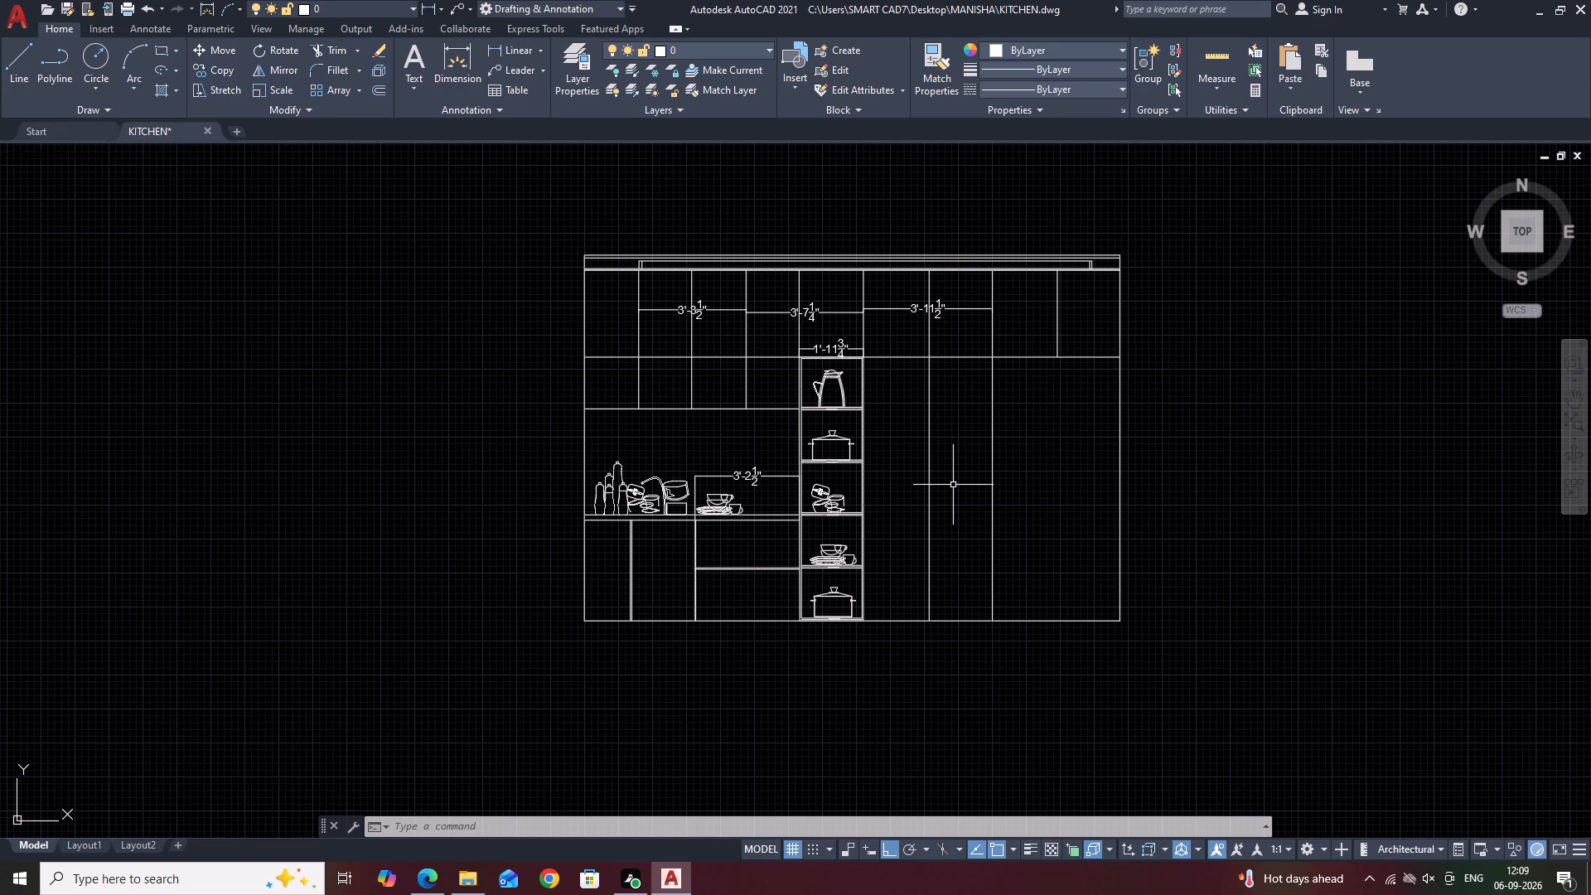
middle_drag(907, 468, 928, 499)
middle_drag(1008, 432, 1022, 459)
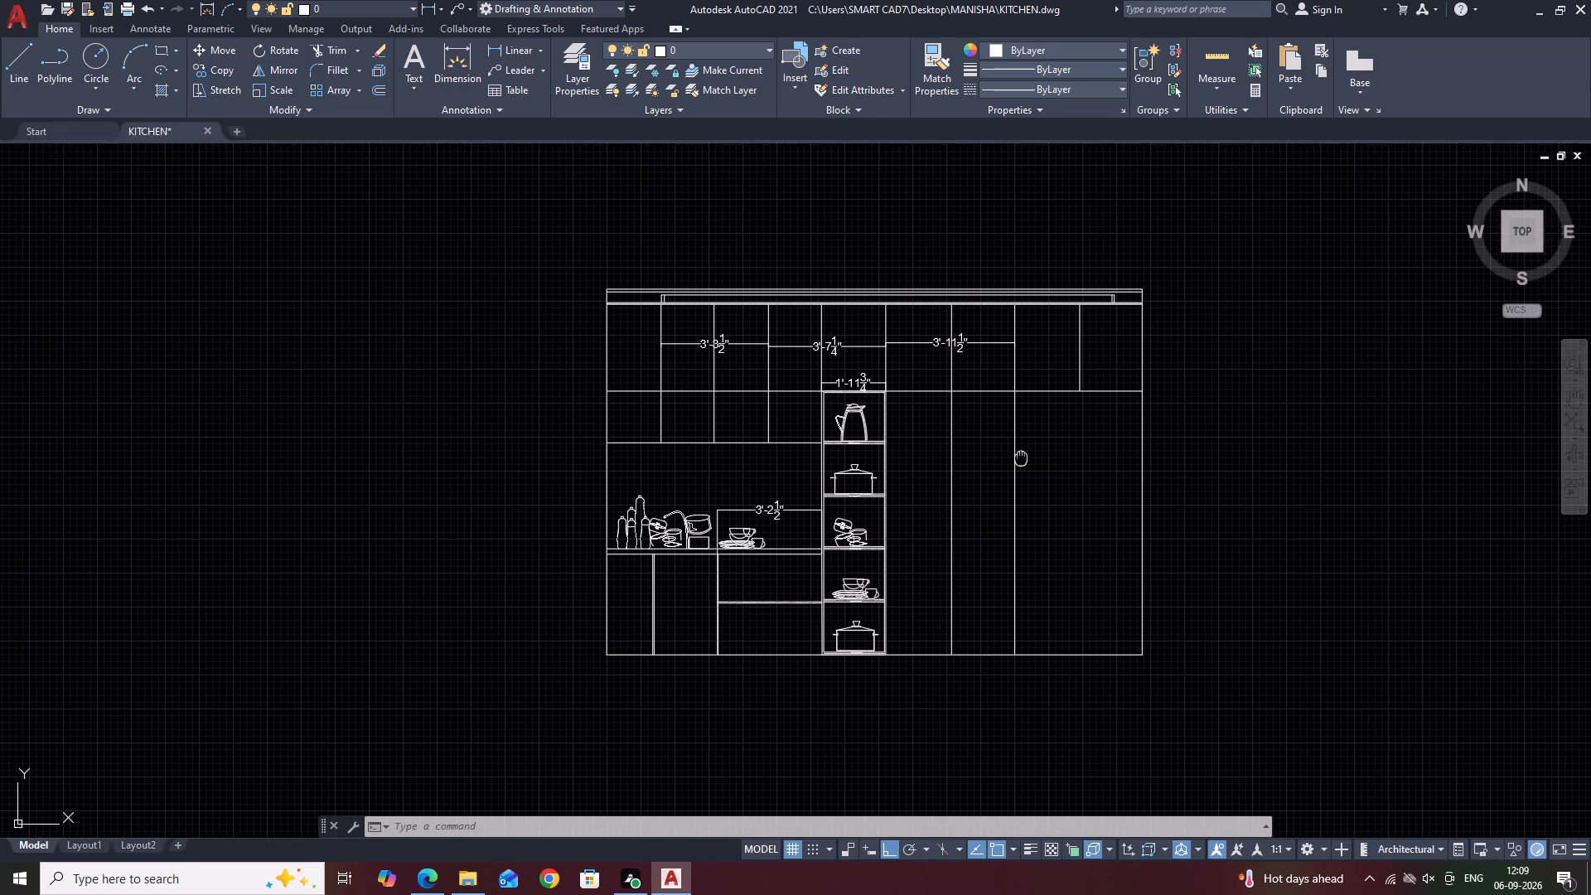
middle_drag(1022, 459, 1022, 460)
scroll(977, 466, up, 1)
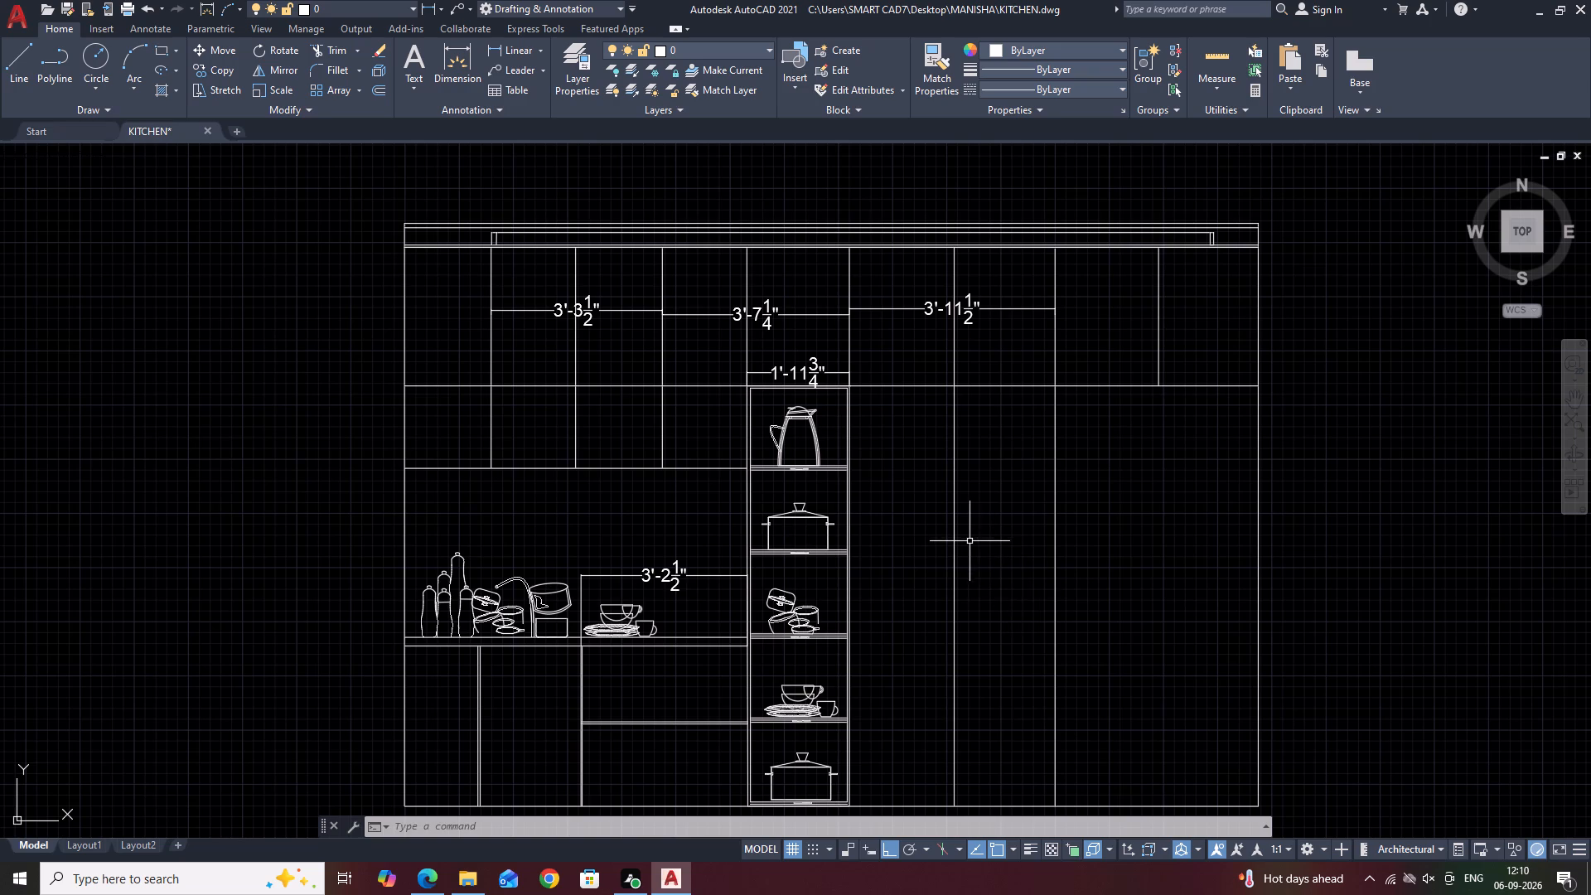
middle_drag(848, 413, 1015, 471)
scroll(1058, 433, up, 2)
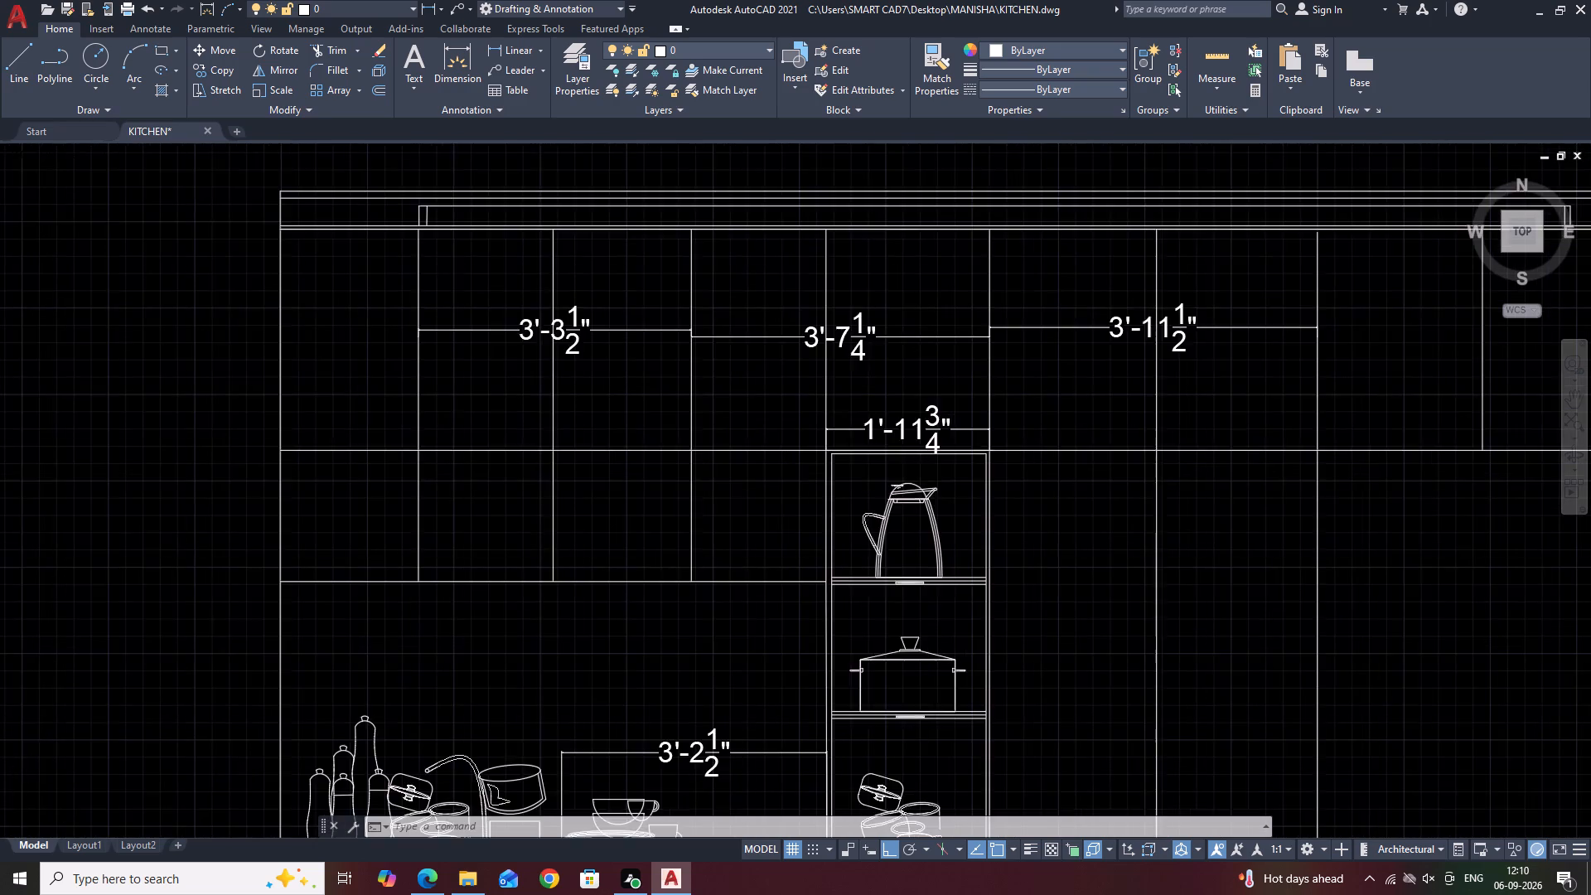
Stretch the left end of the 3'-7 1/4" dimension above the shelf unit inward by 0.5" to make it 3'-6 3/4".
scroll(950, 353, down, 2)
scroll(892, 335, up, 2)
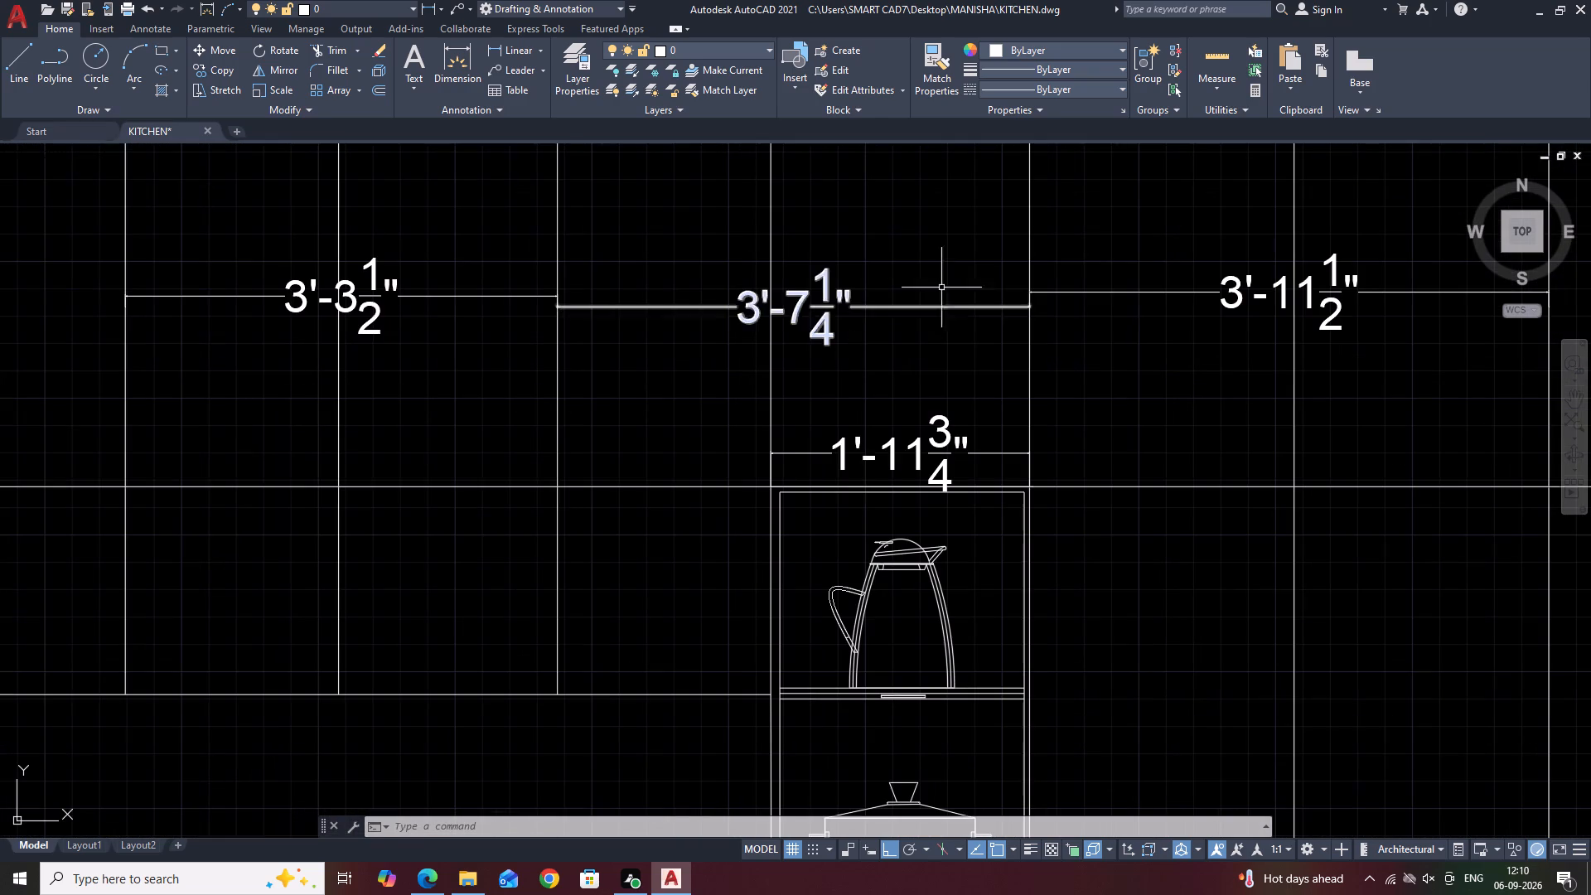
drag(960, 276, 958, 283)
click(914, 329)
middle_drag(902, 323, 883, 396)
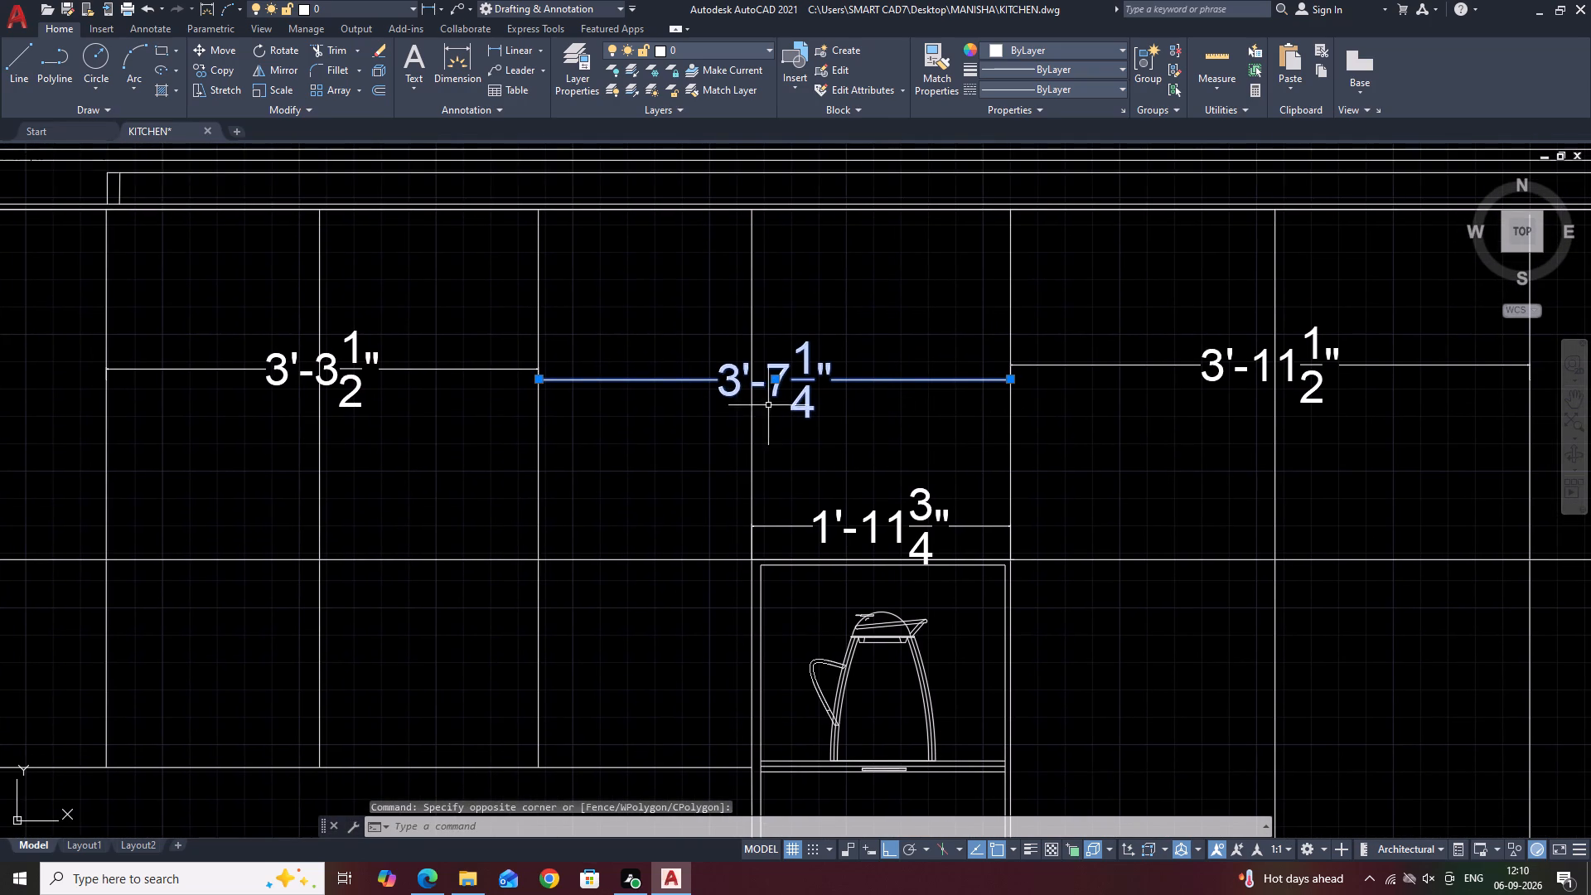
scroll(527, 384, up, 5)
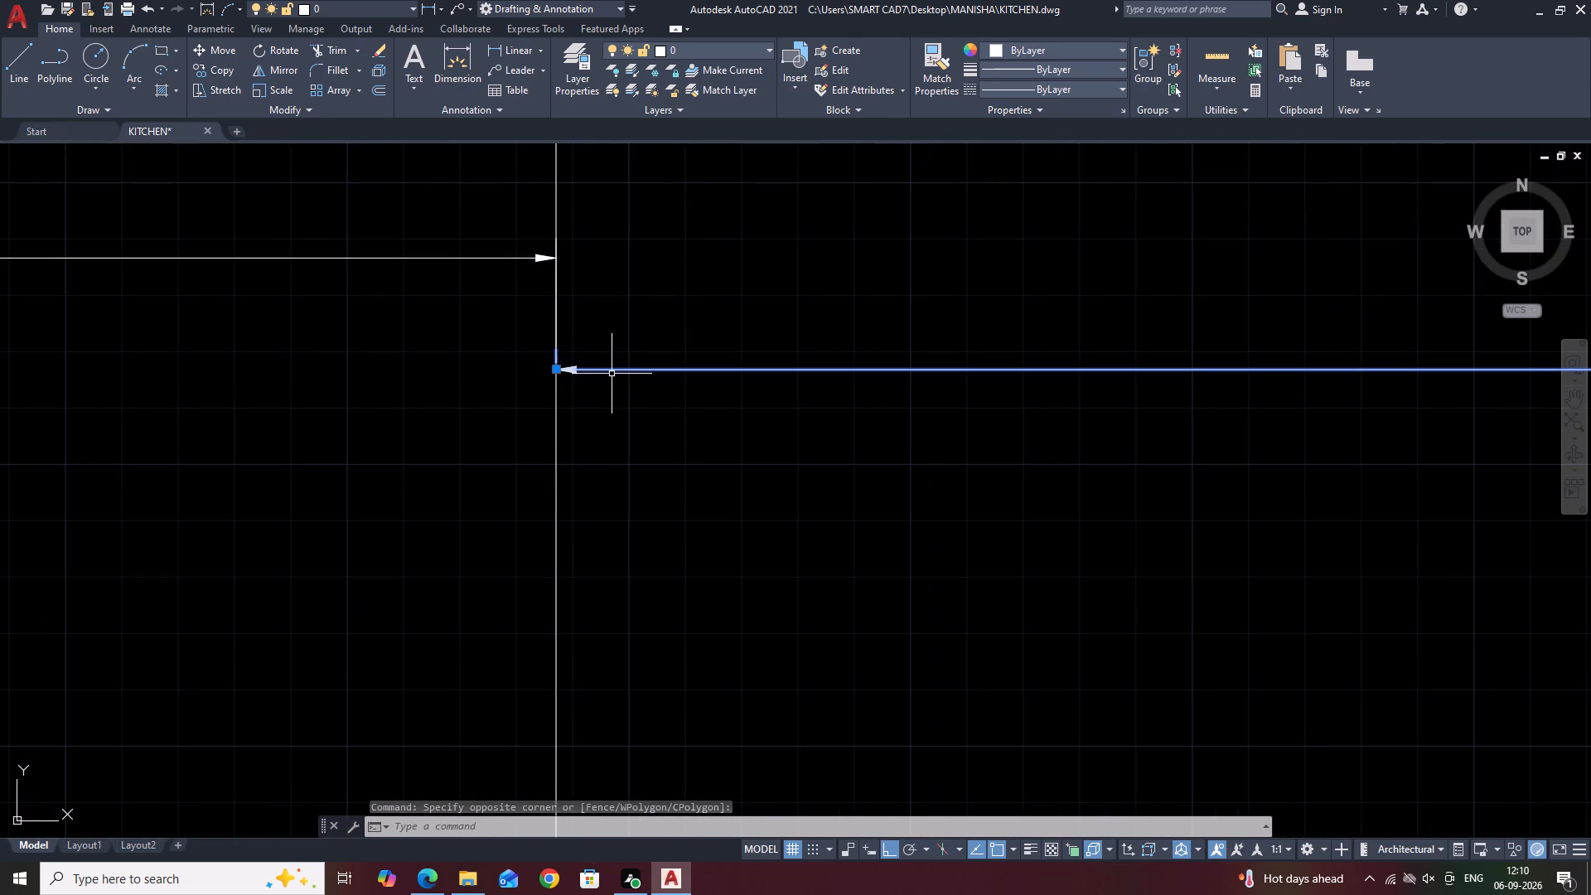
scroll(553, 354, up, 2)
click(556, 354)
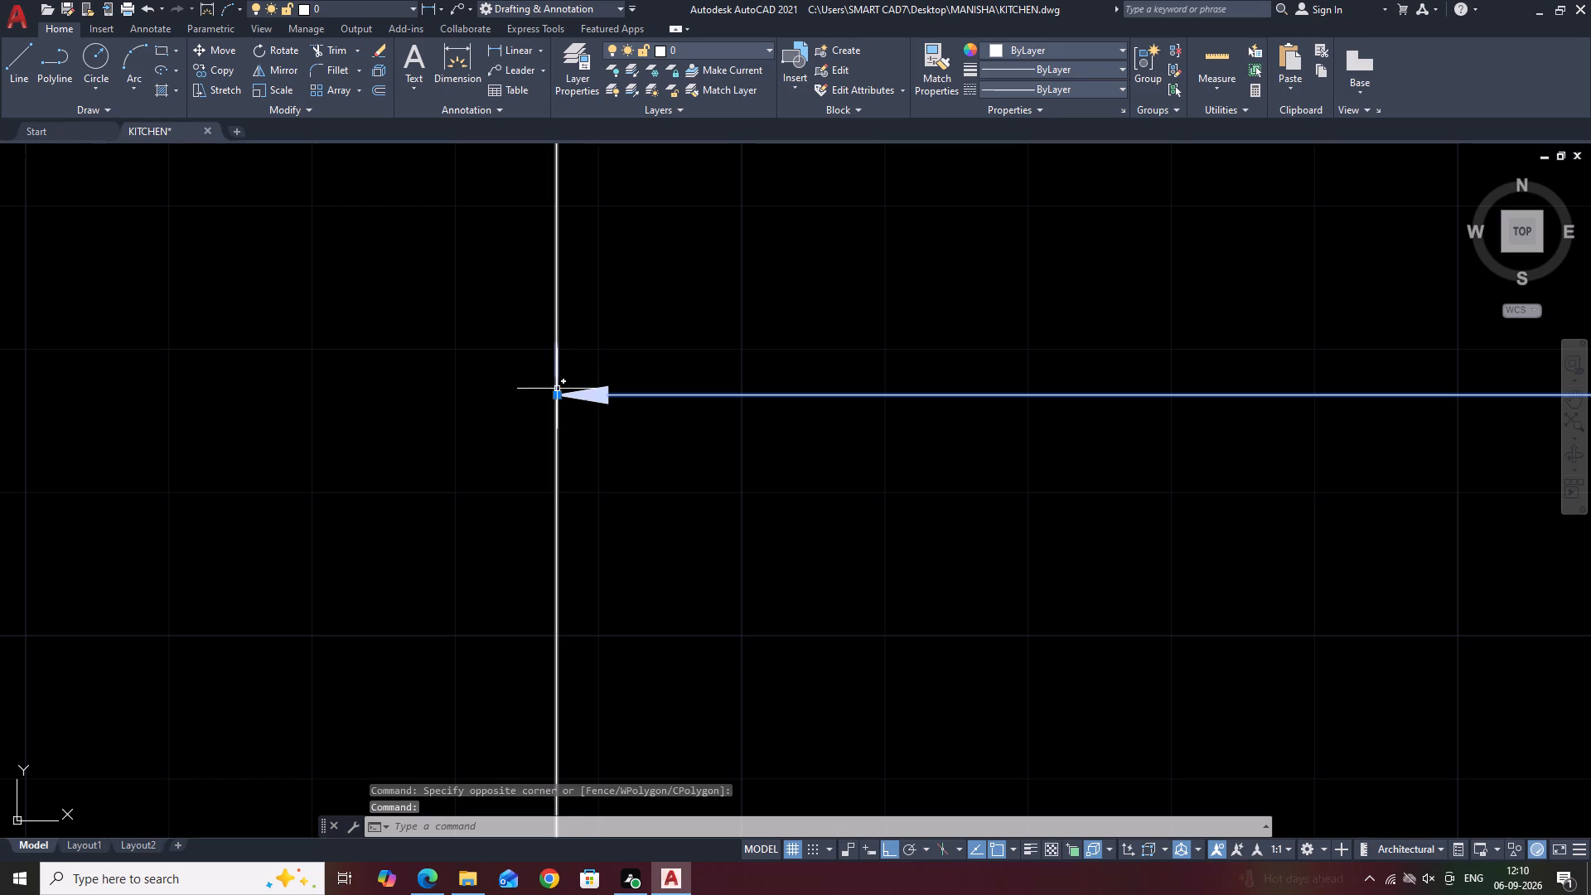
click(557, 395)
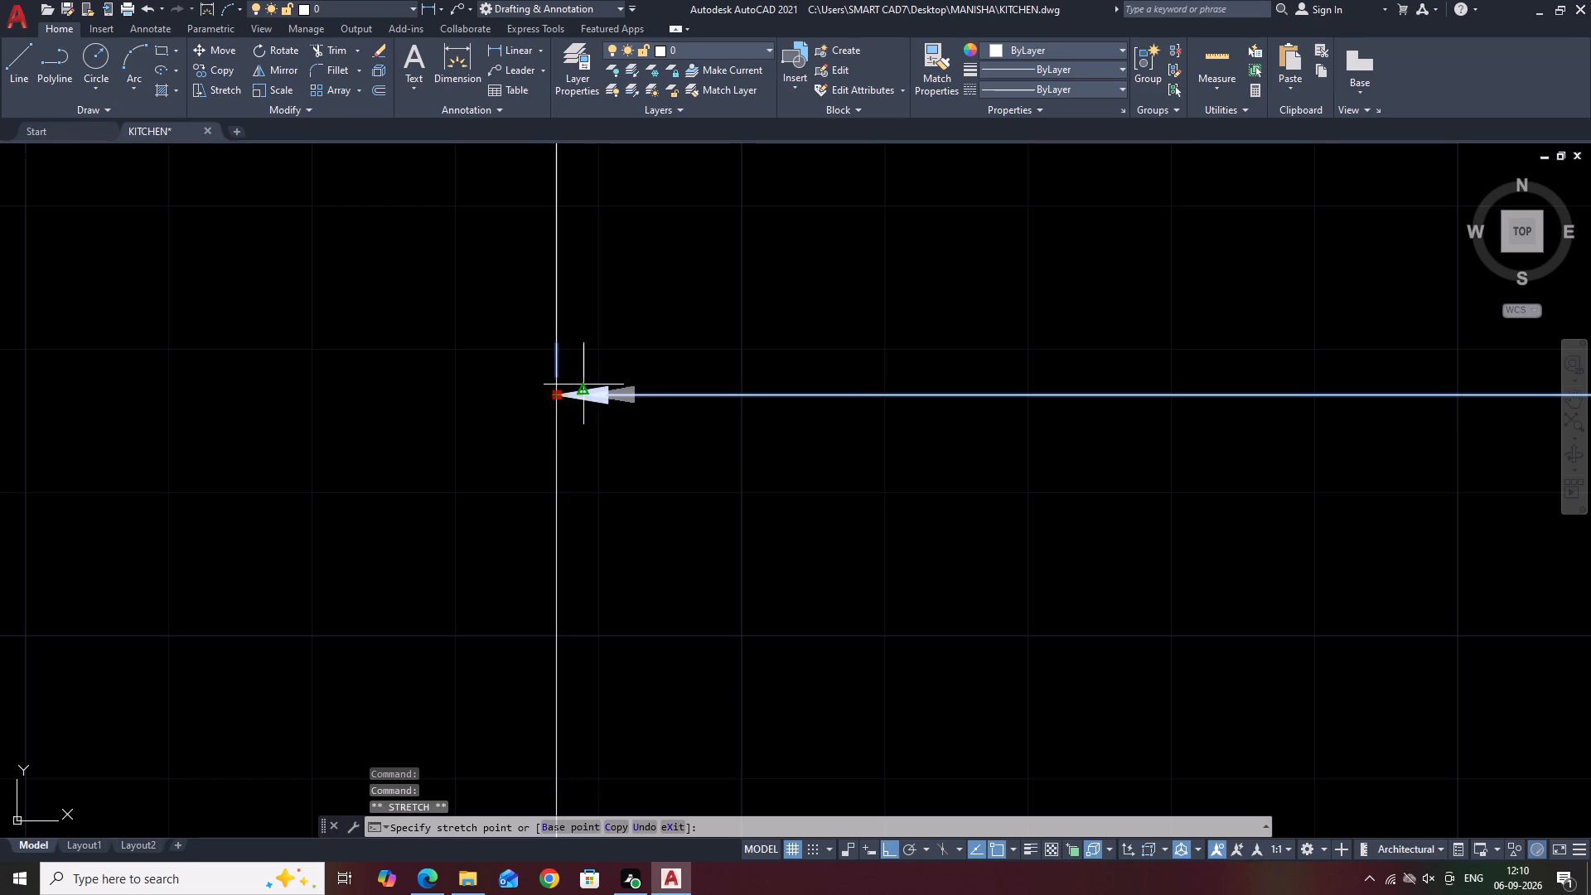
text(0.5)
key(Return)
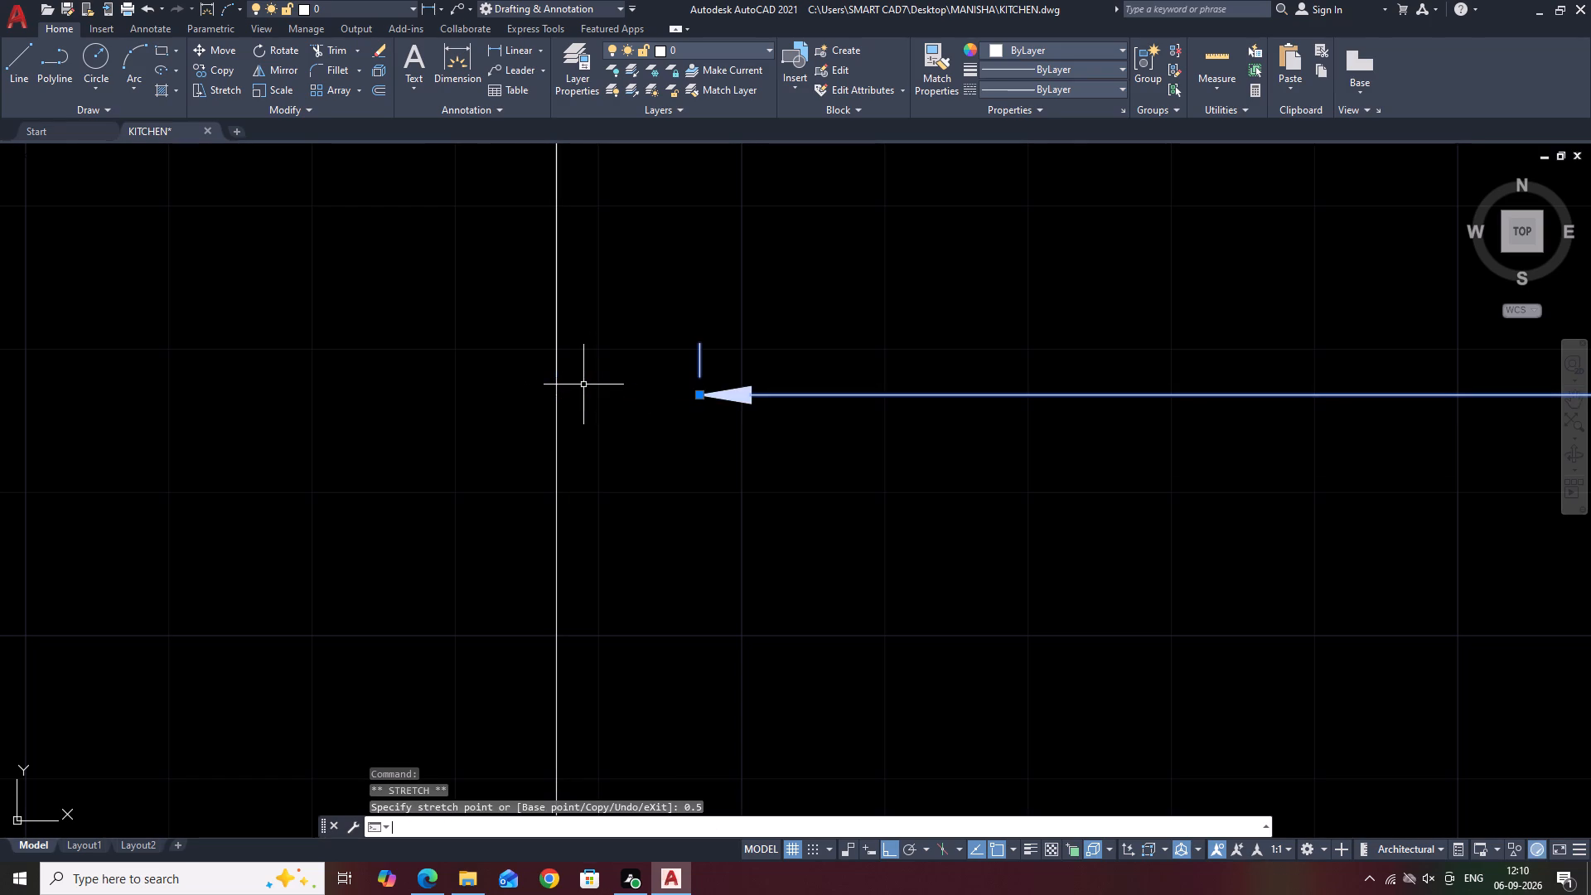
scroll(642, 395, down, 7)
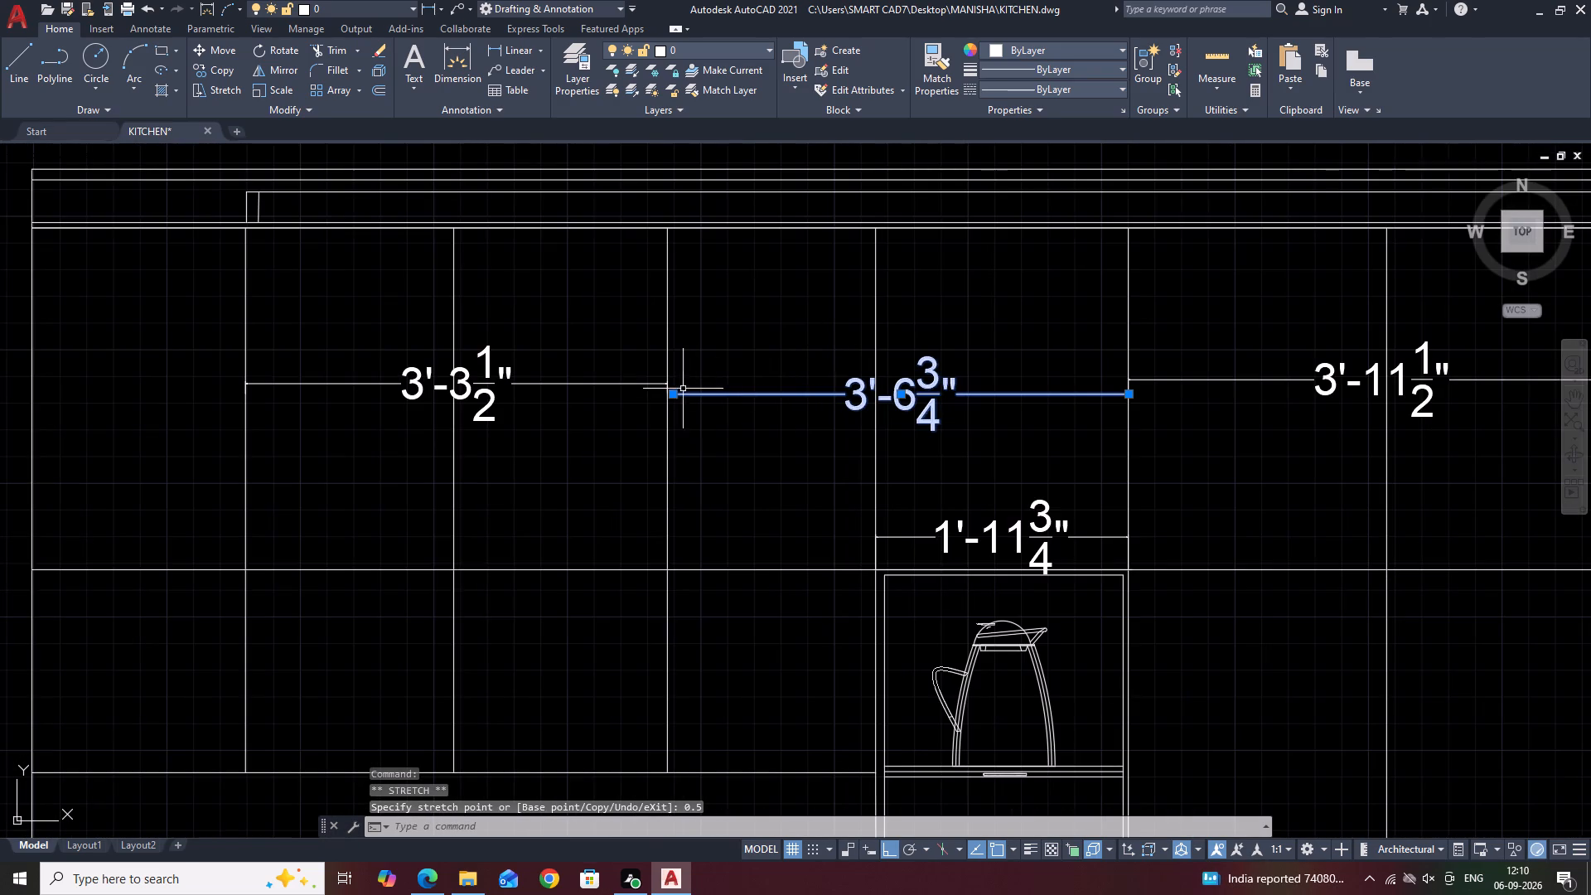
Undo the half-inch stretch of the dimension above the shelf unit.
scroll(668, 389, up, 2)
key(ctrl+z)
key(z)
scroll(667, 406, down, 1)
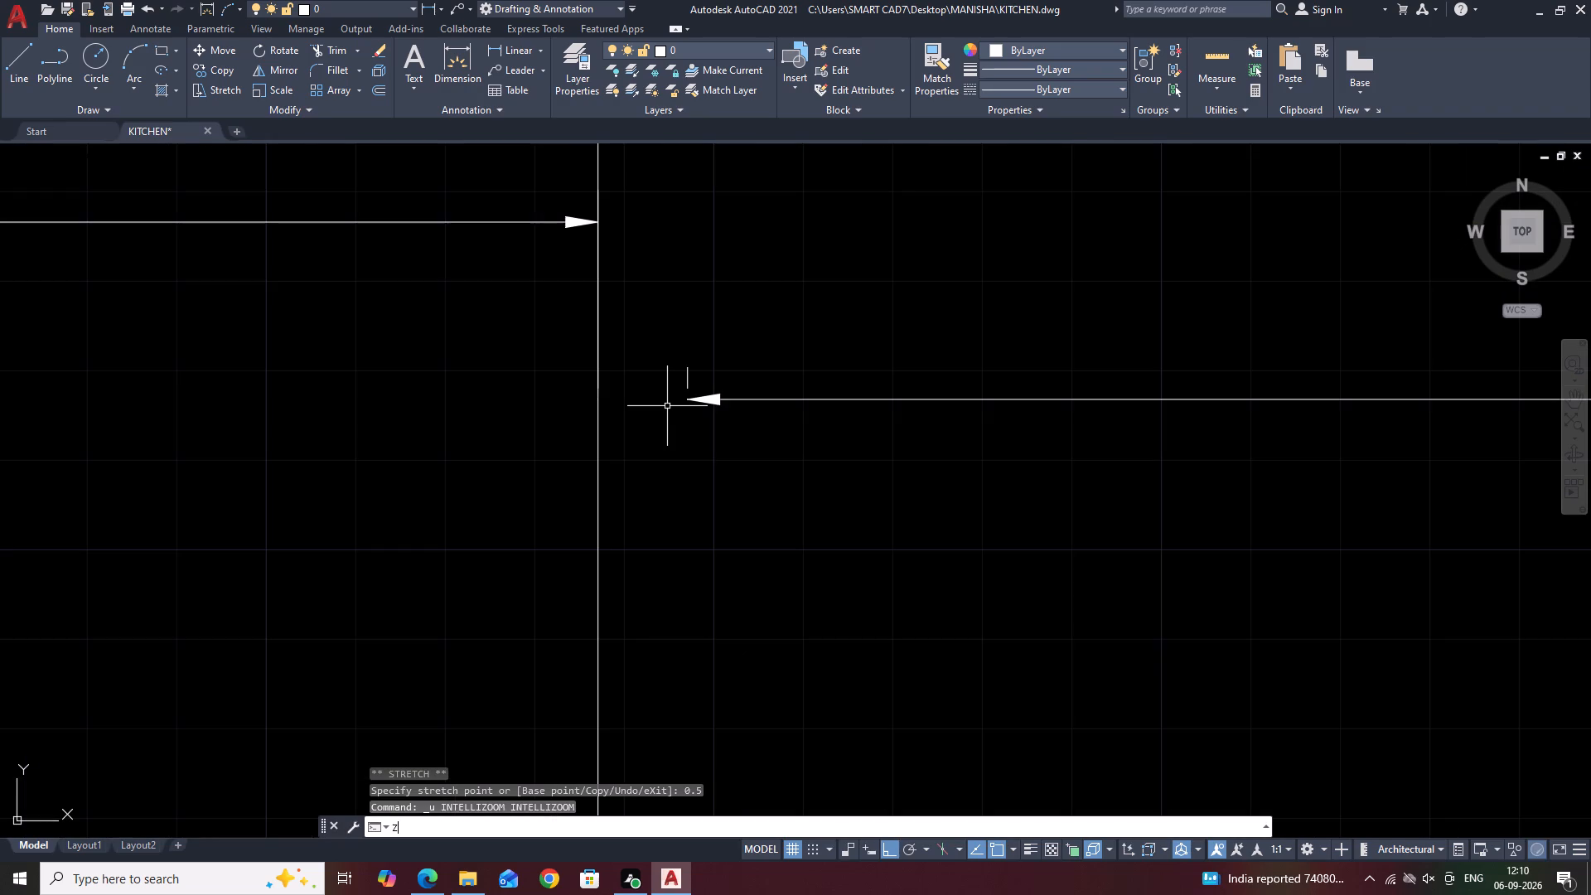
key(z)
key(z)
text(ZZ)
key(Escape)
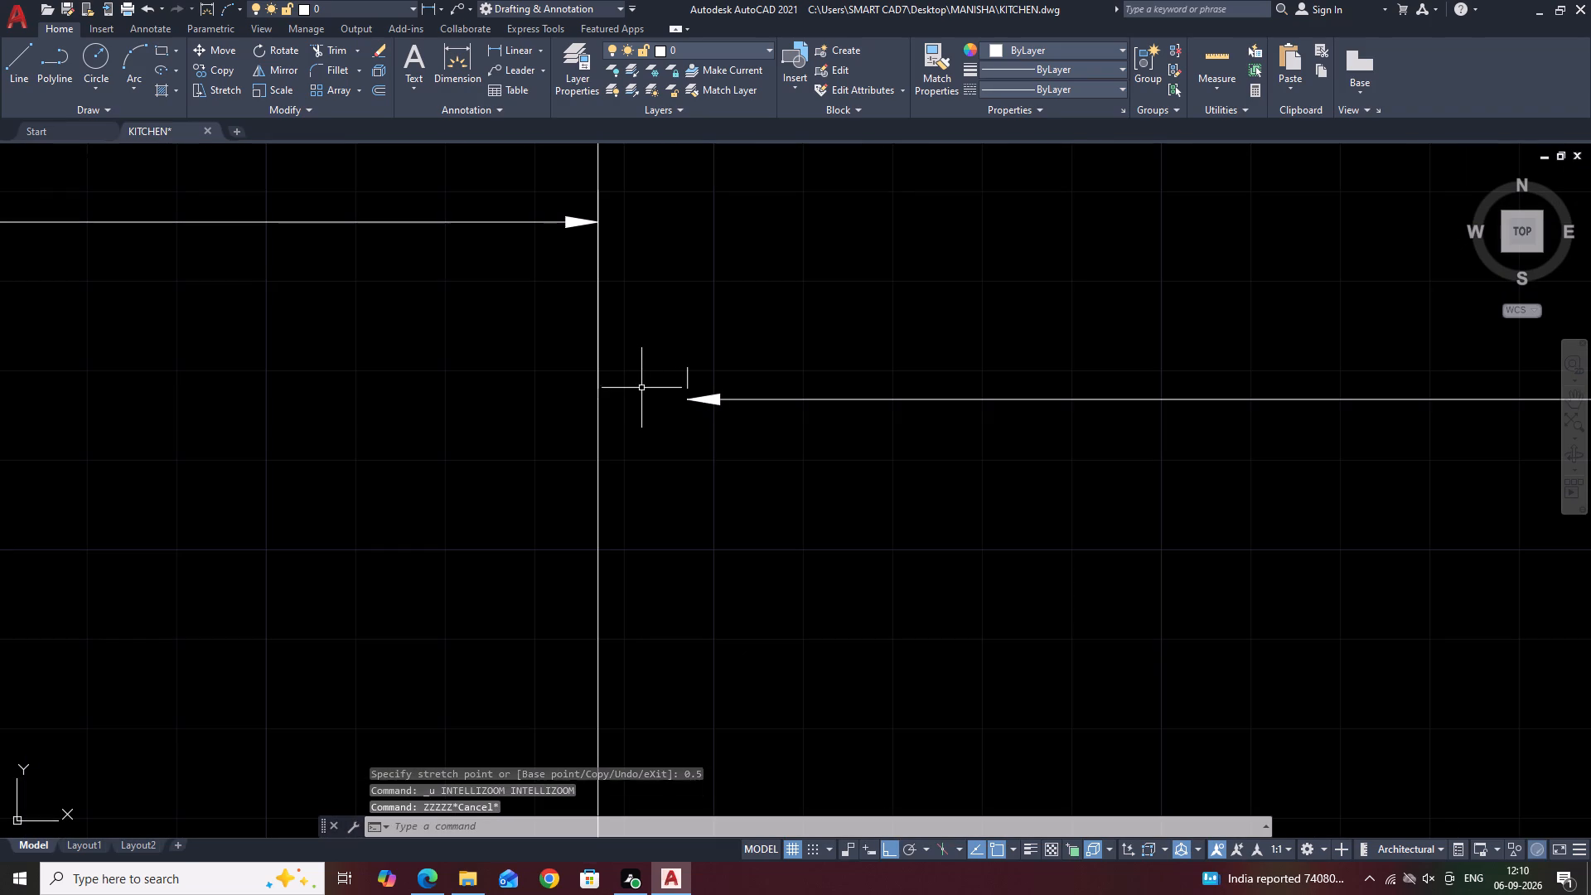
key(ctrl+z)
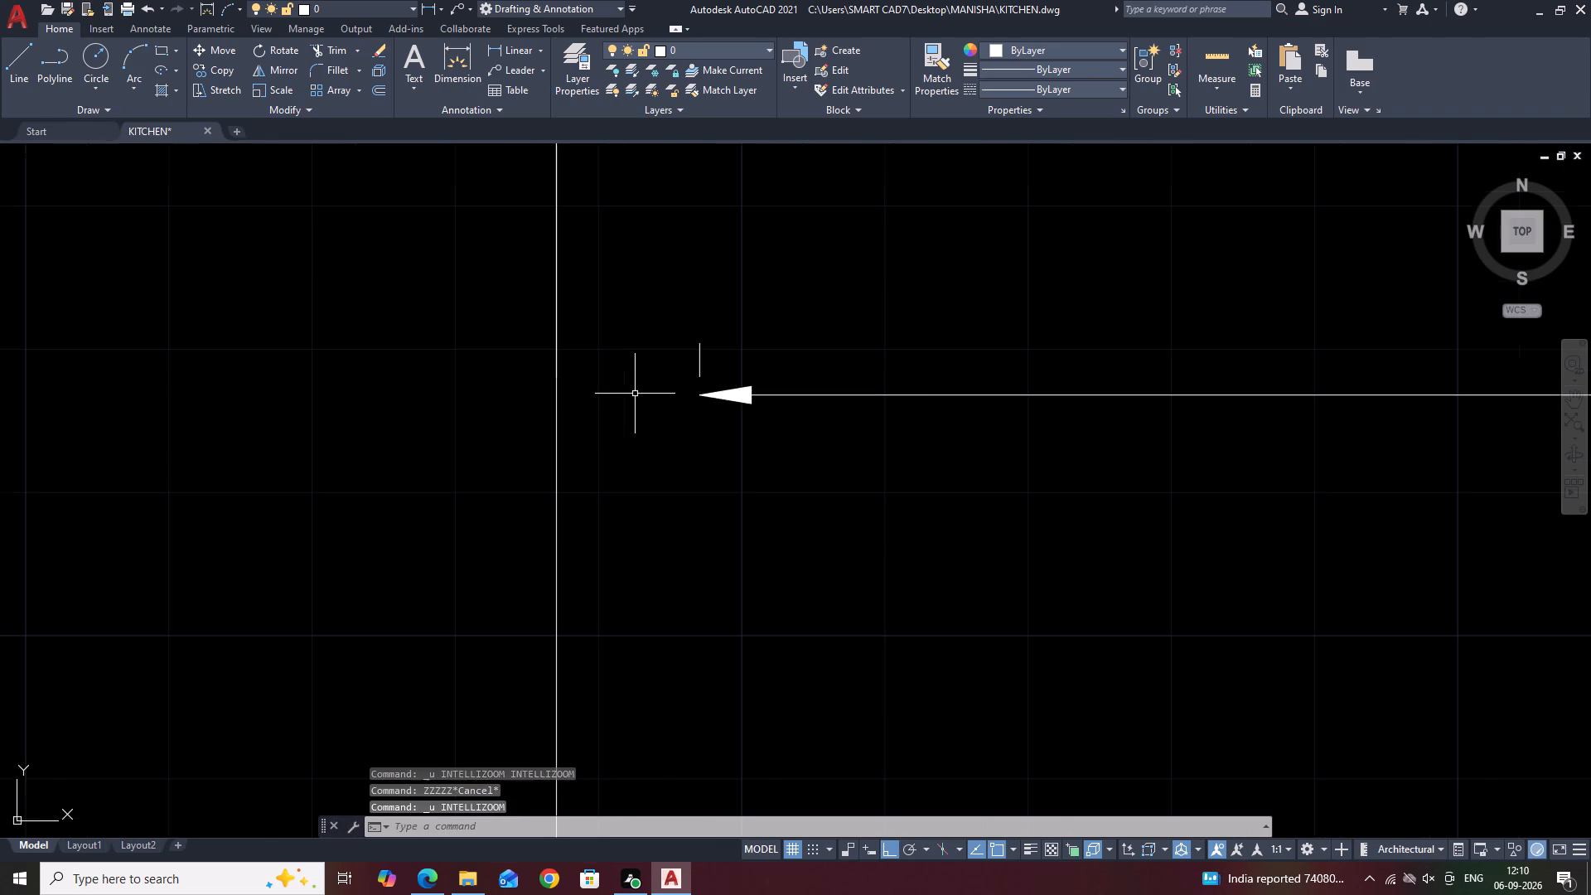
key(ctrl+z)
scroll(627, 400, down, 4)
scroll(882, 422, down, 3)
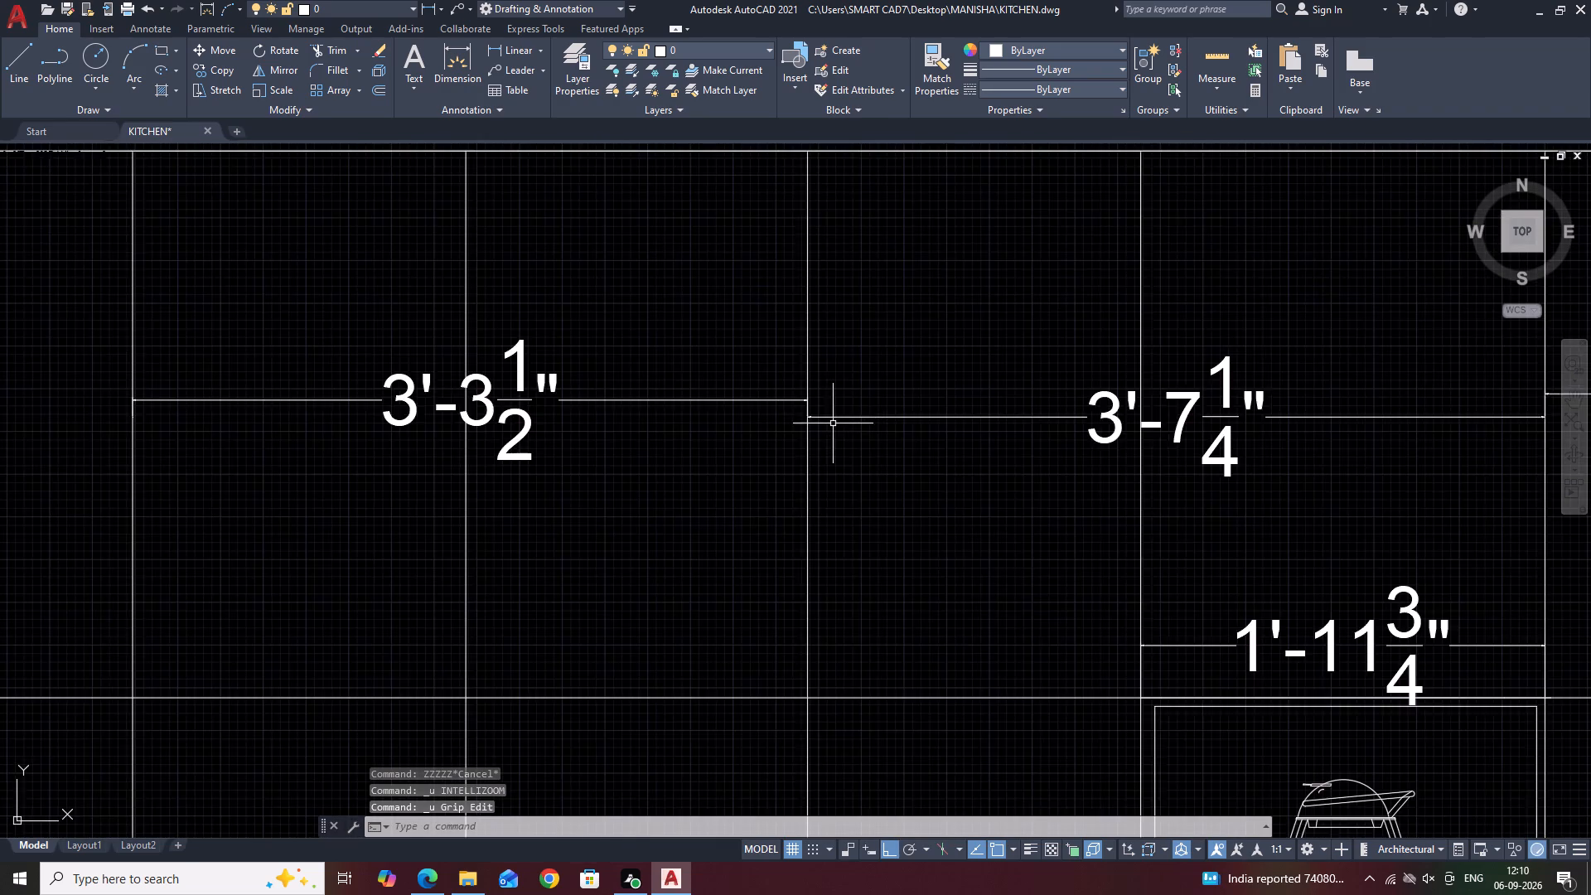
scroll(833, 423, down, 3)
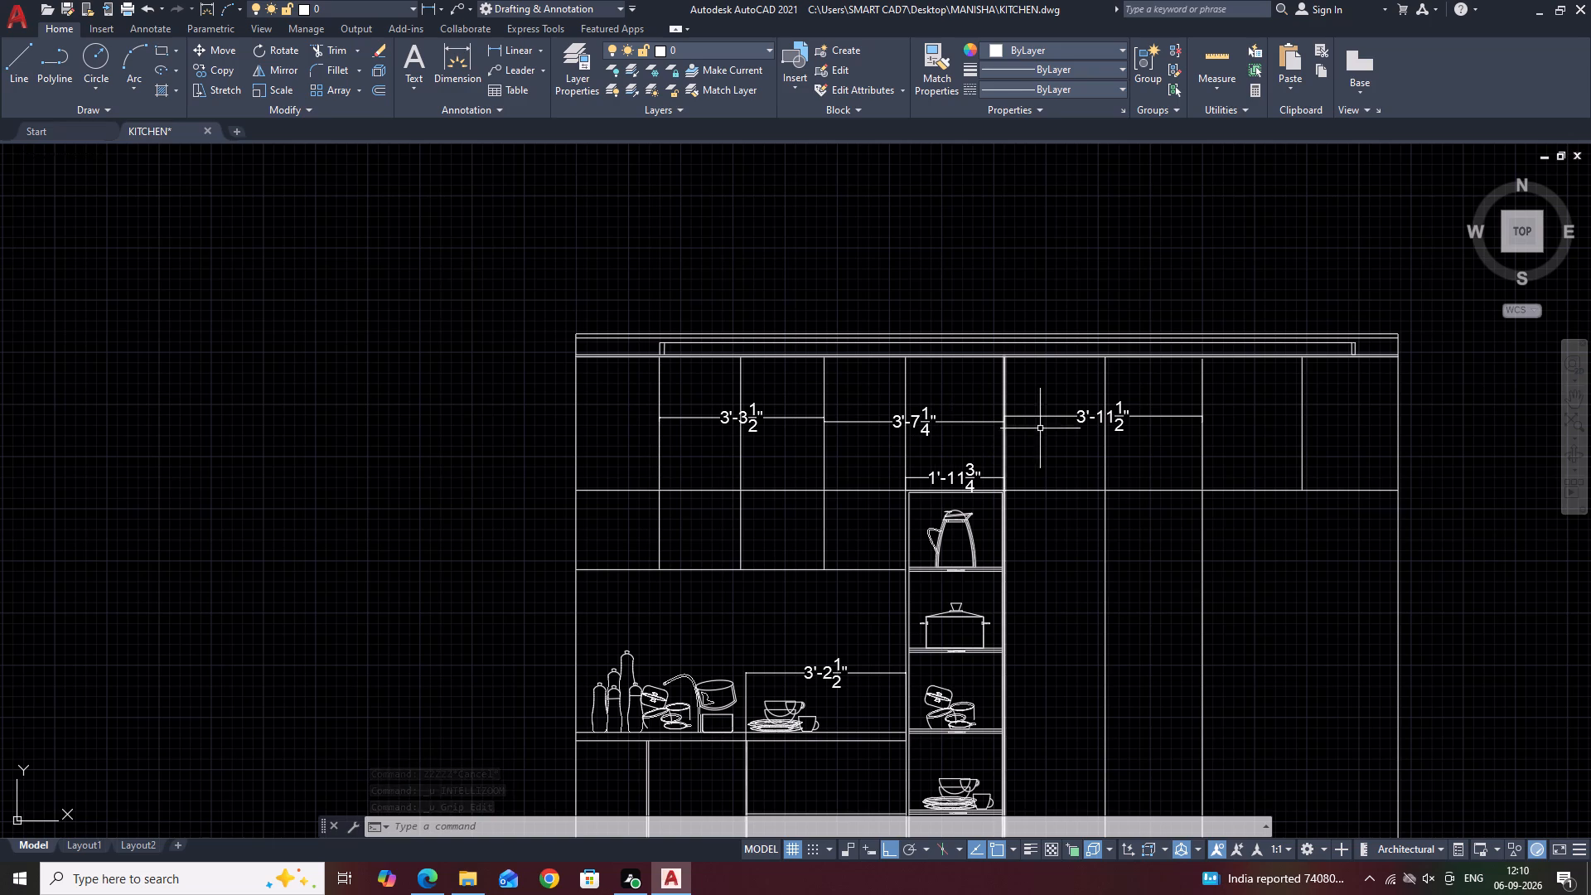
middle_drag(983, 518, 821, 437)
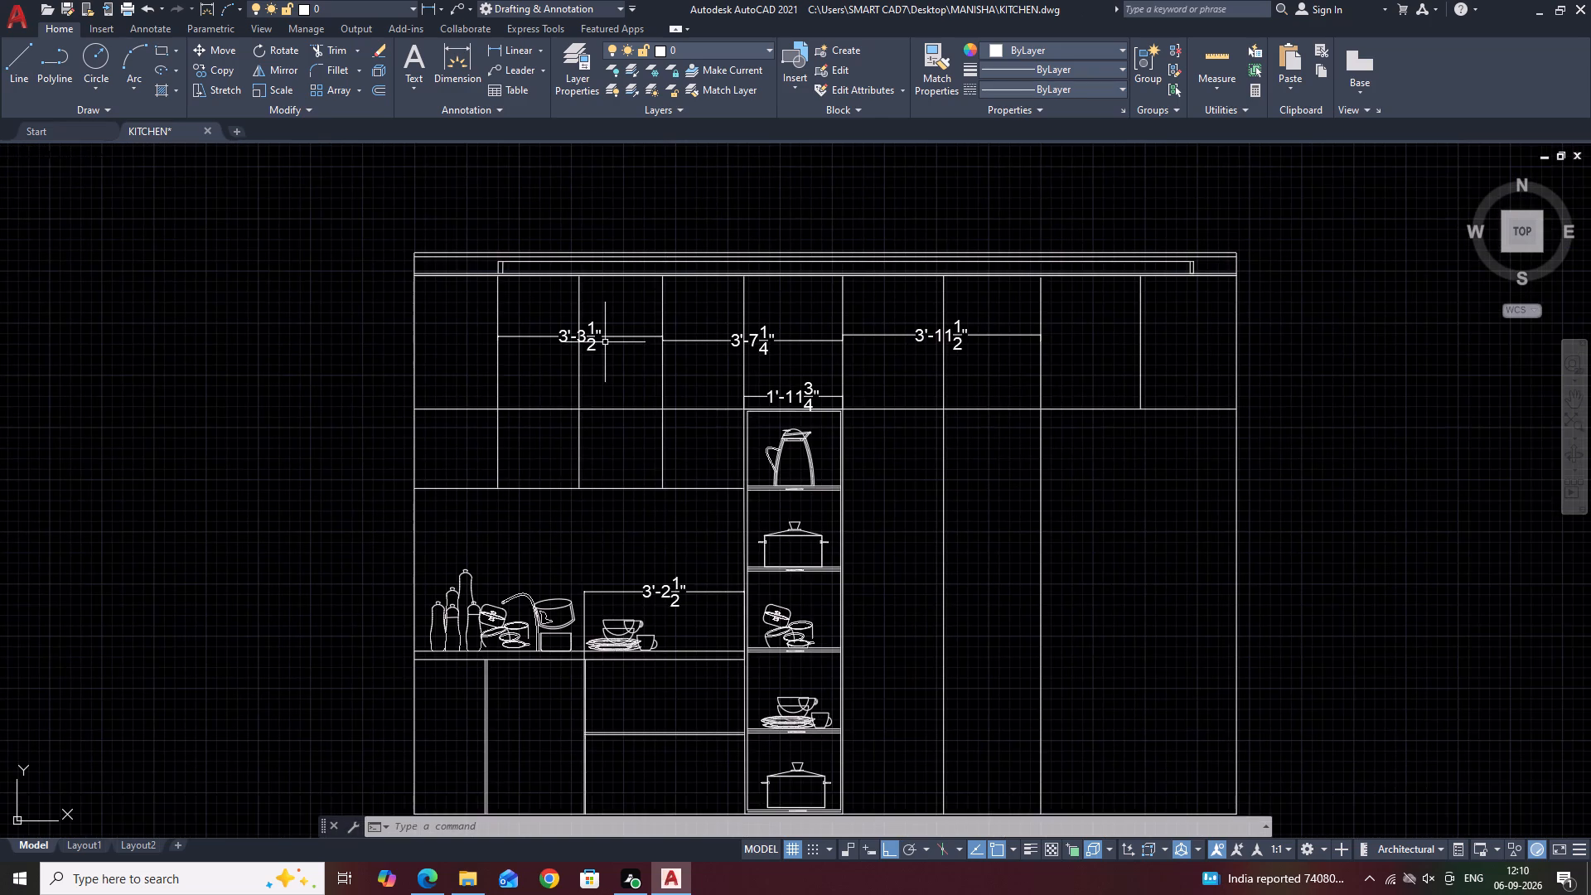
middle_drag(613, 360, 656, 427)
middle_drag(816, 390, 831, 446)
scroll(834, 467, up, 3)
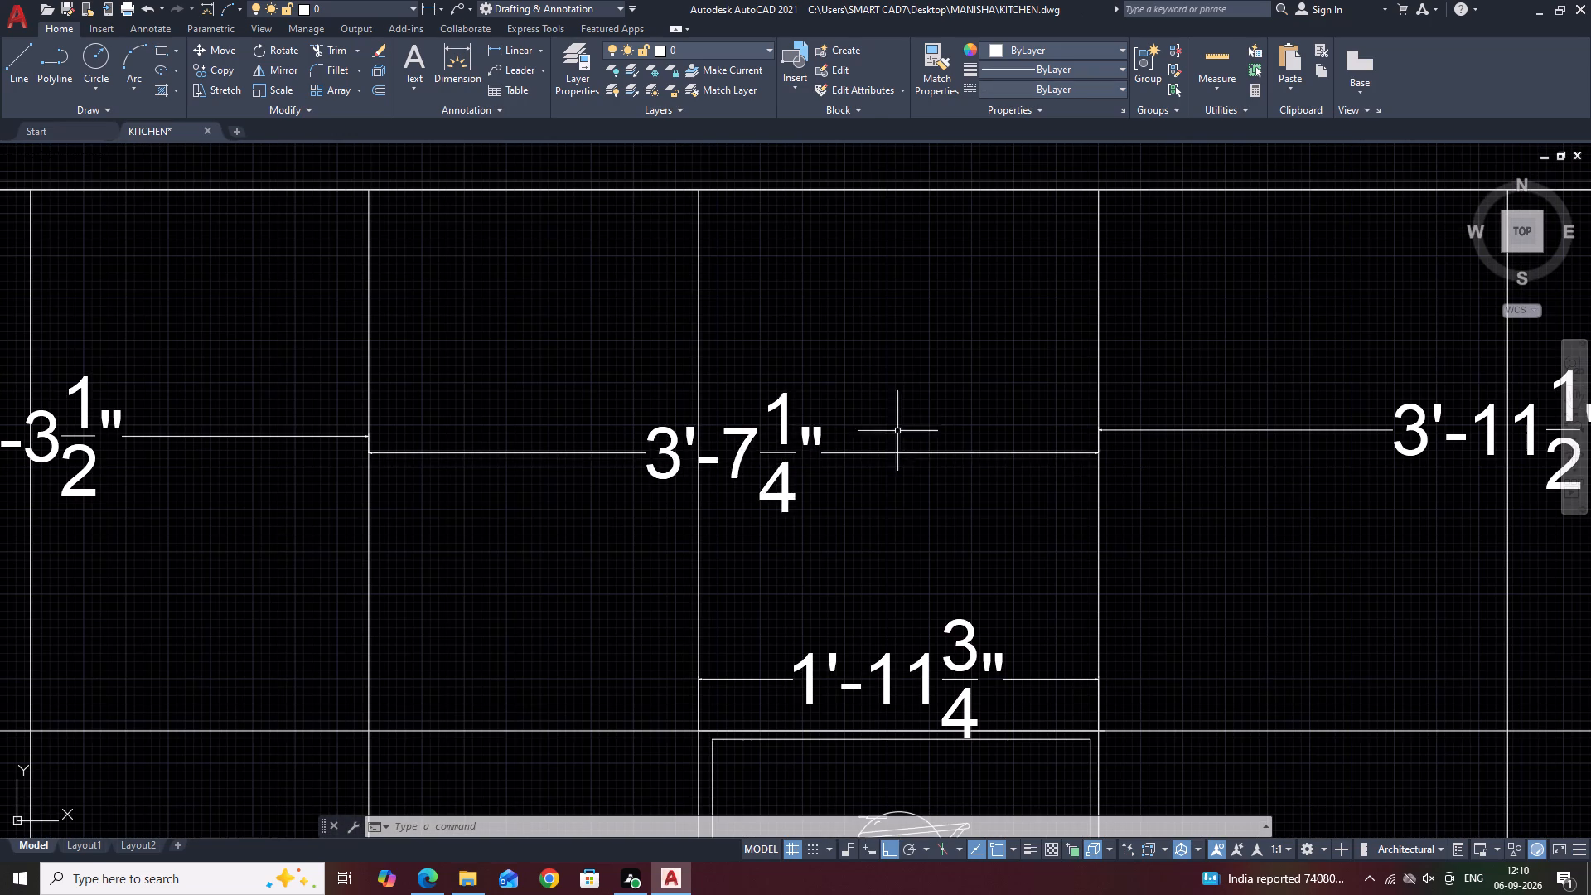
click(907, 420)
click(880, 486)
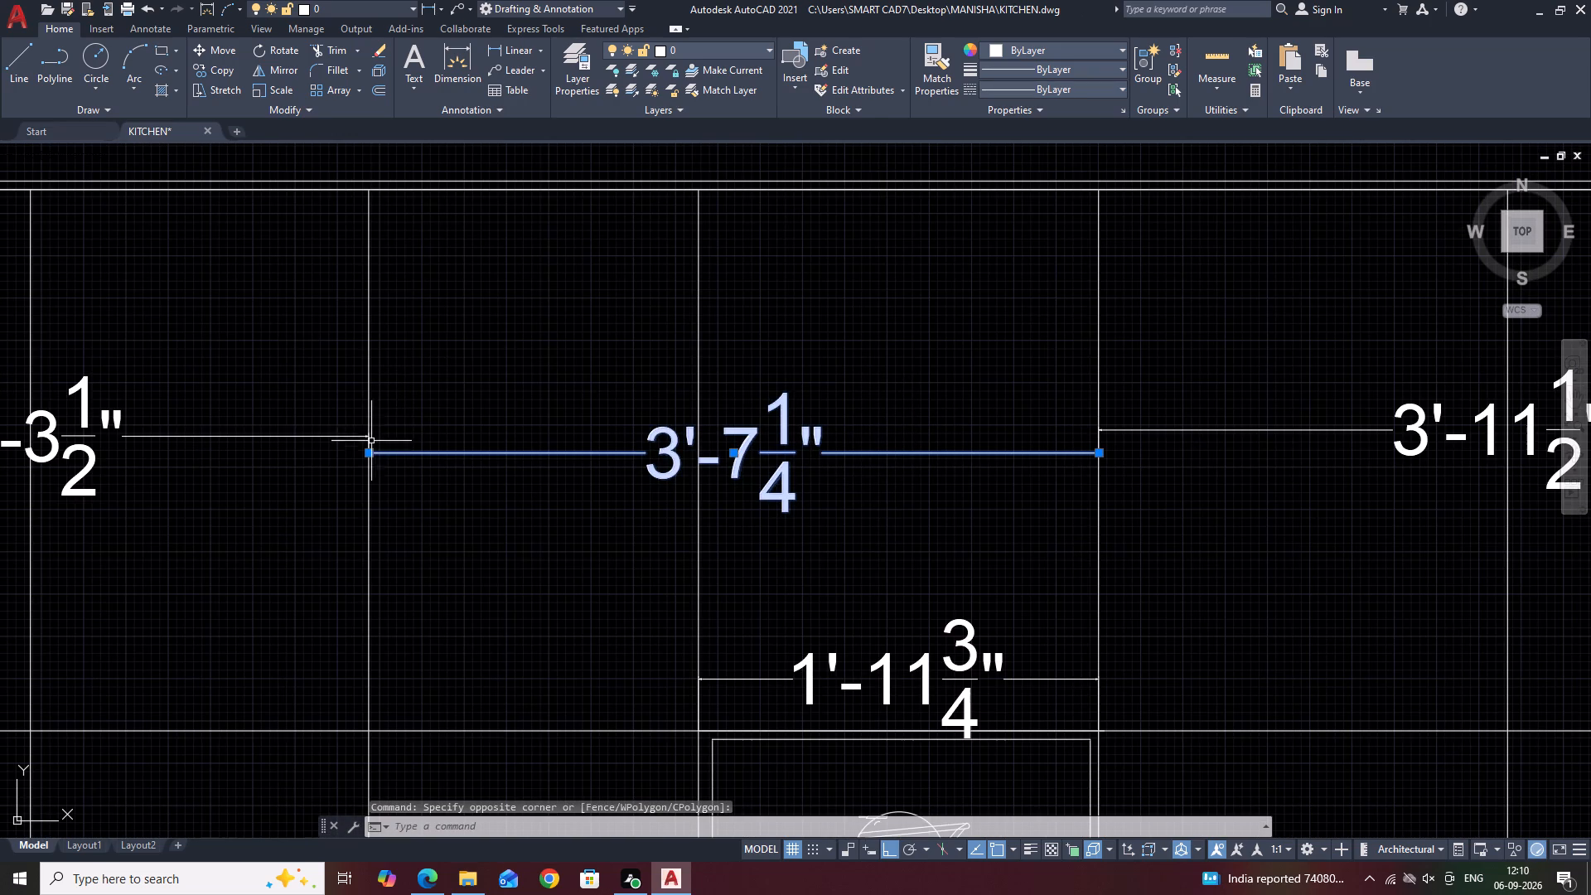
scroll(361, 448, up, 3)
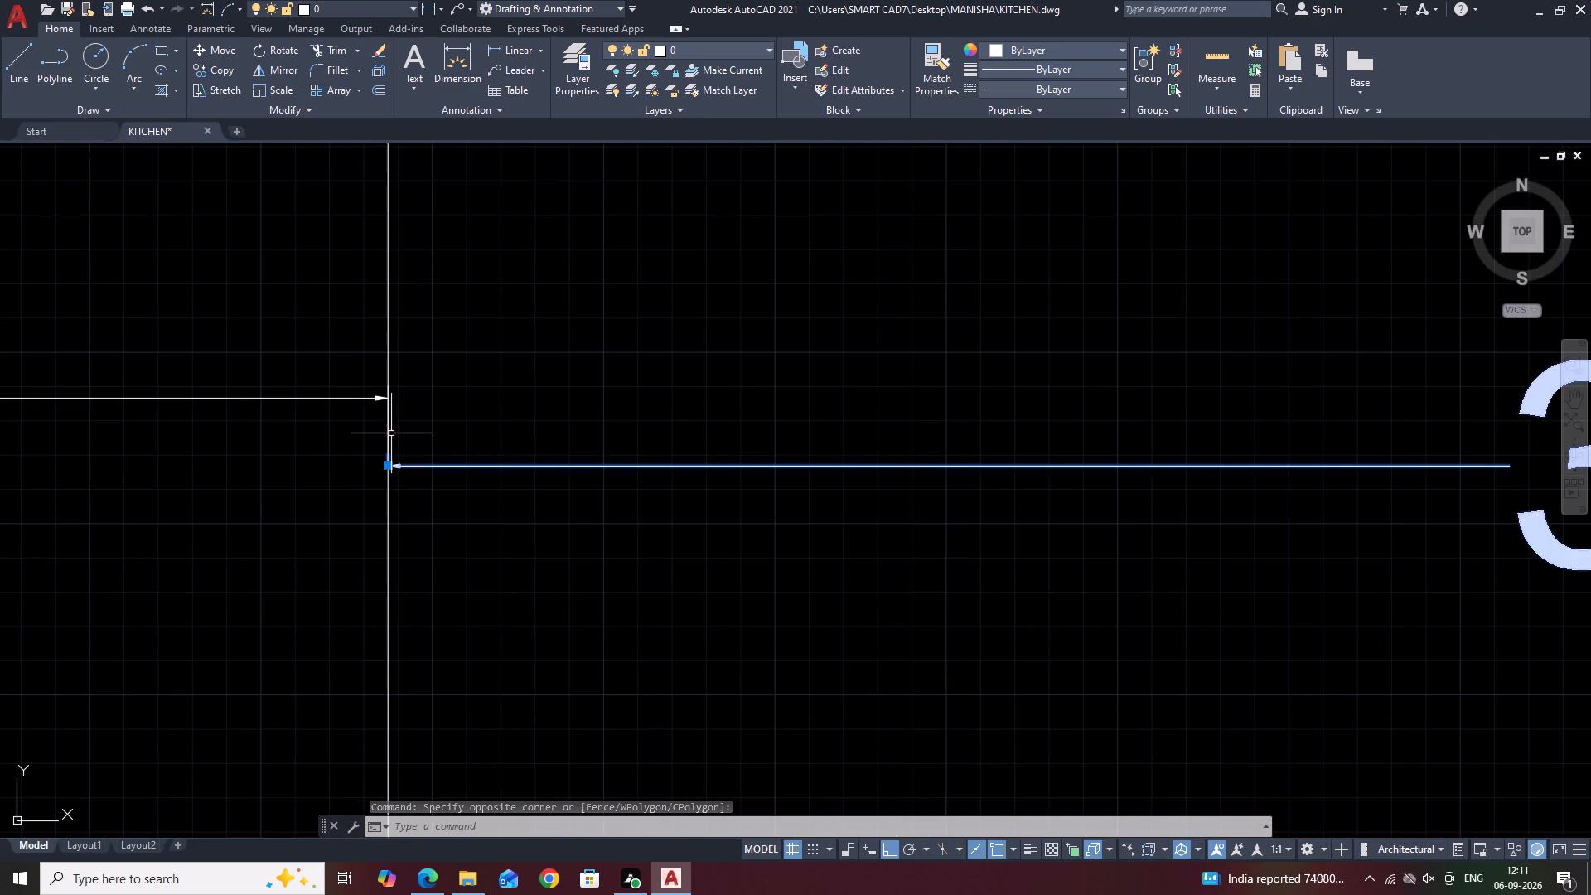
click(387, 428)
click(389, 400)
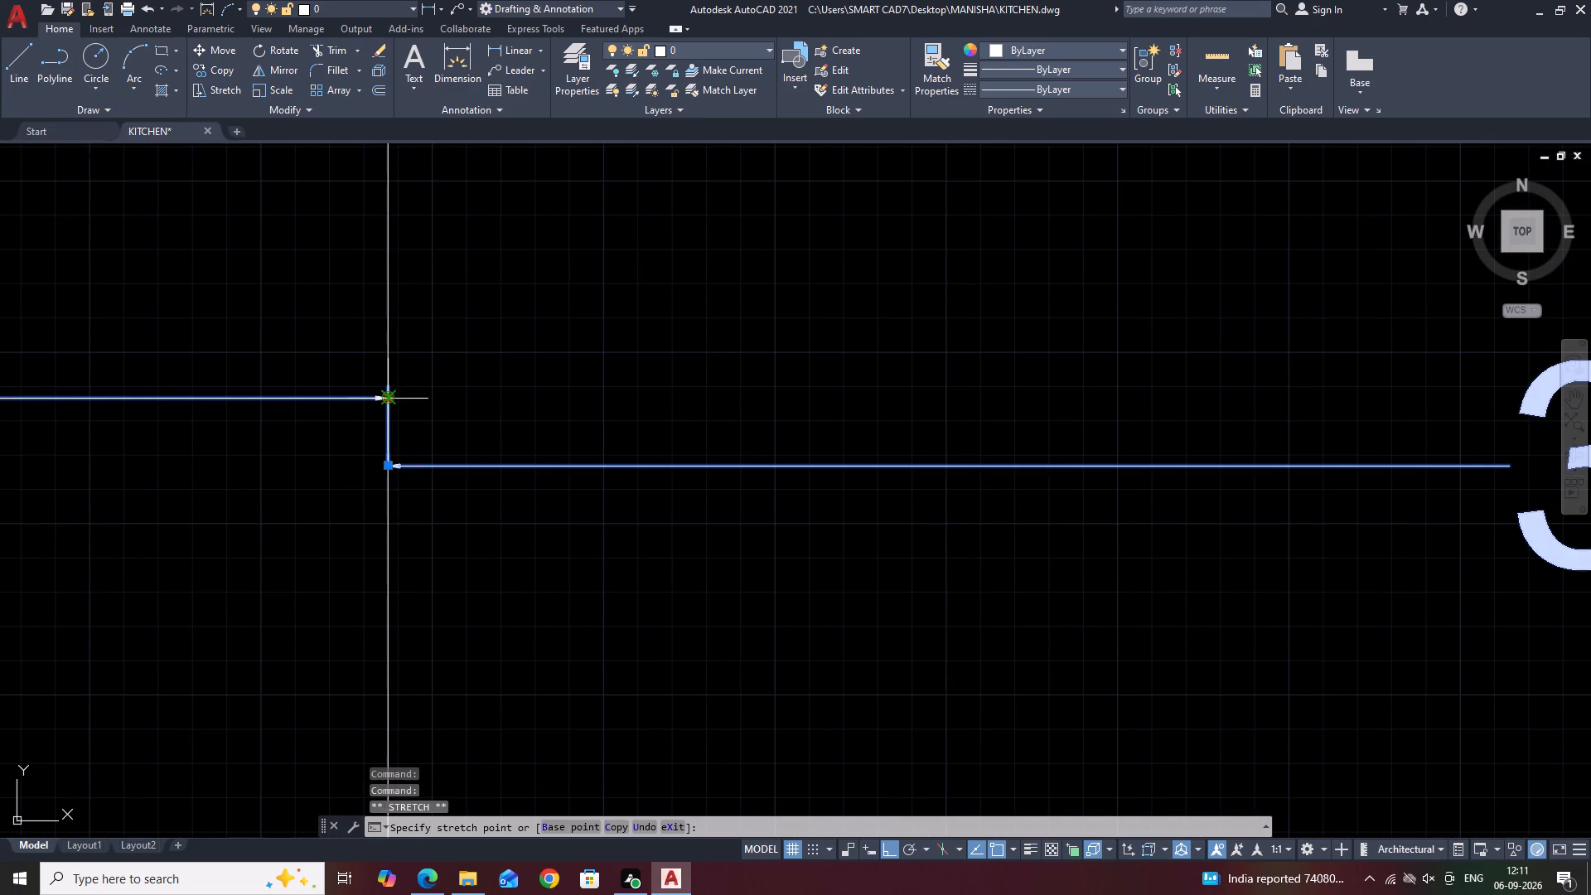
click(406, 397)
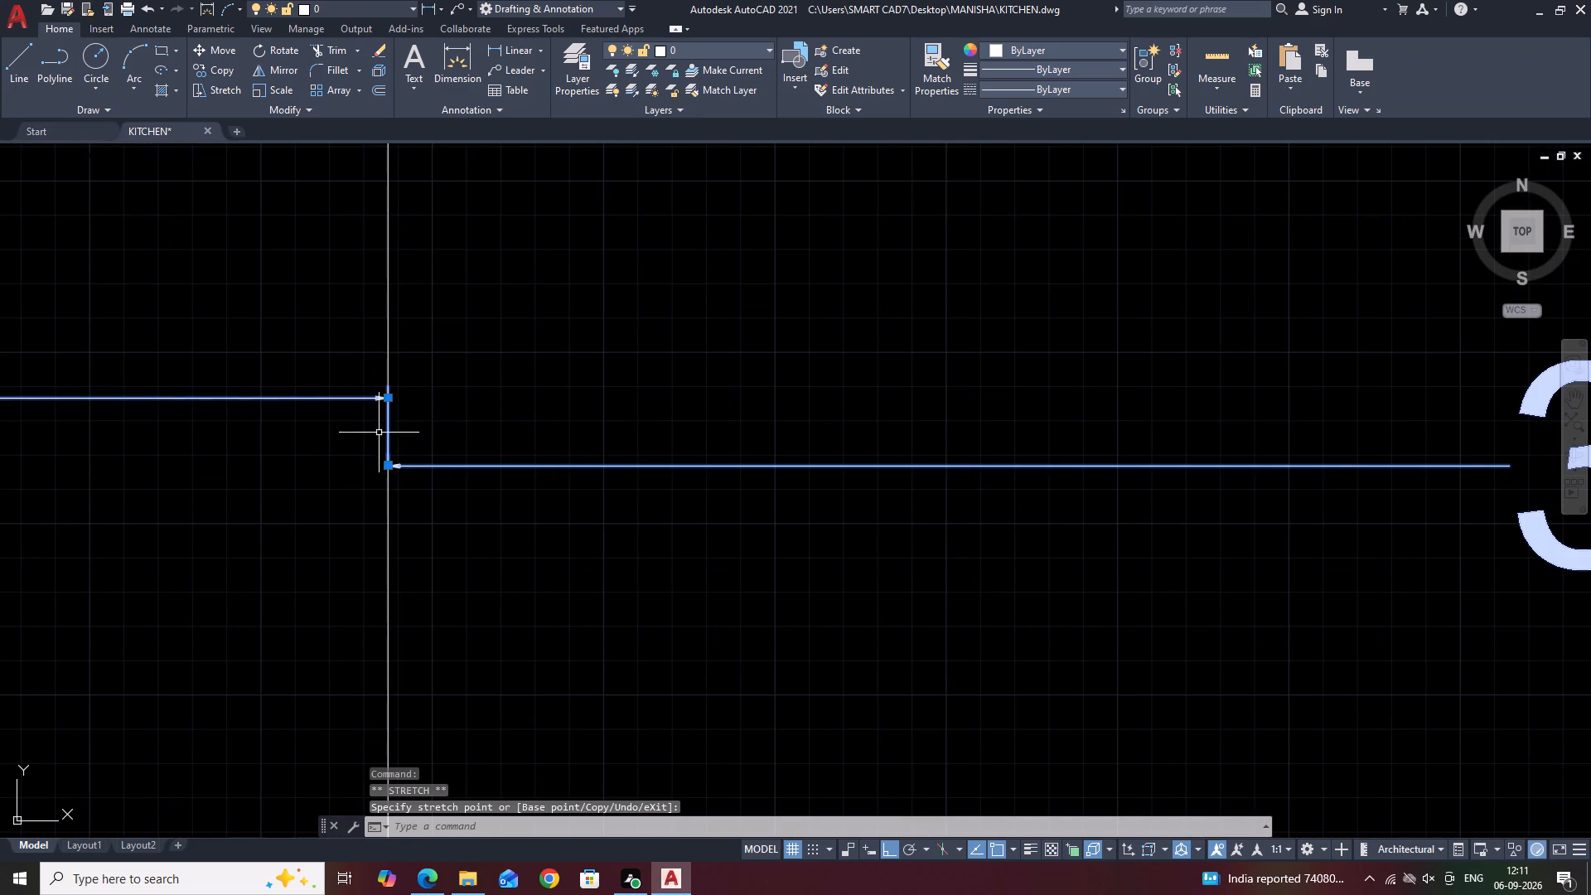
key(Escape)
Delete the 3'-7 1/4" dimension above the shelf unit.
click(642, 370)
drag(518, 518, 505, 532)
scroll(367, 429, down, 3)
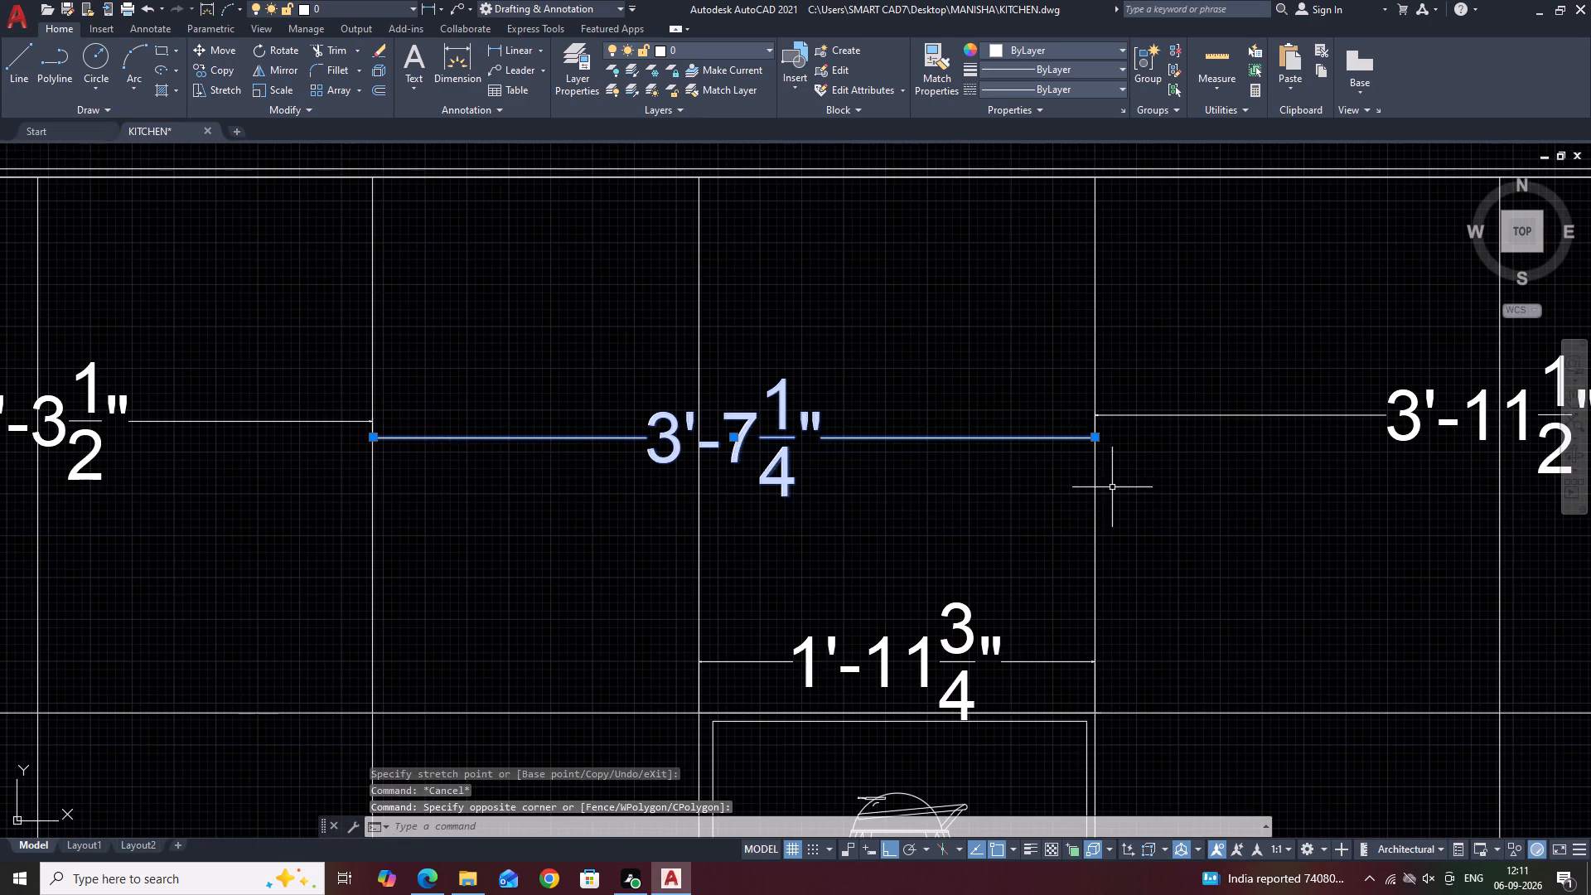
scroll(1097, 431, up, 2)
key(Delete)
scroll(963, 417, down, 4)
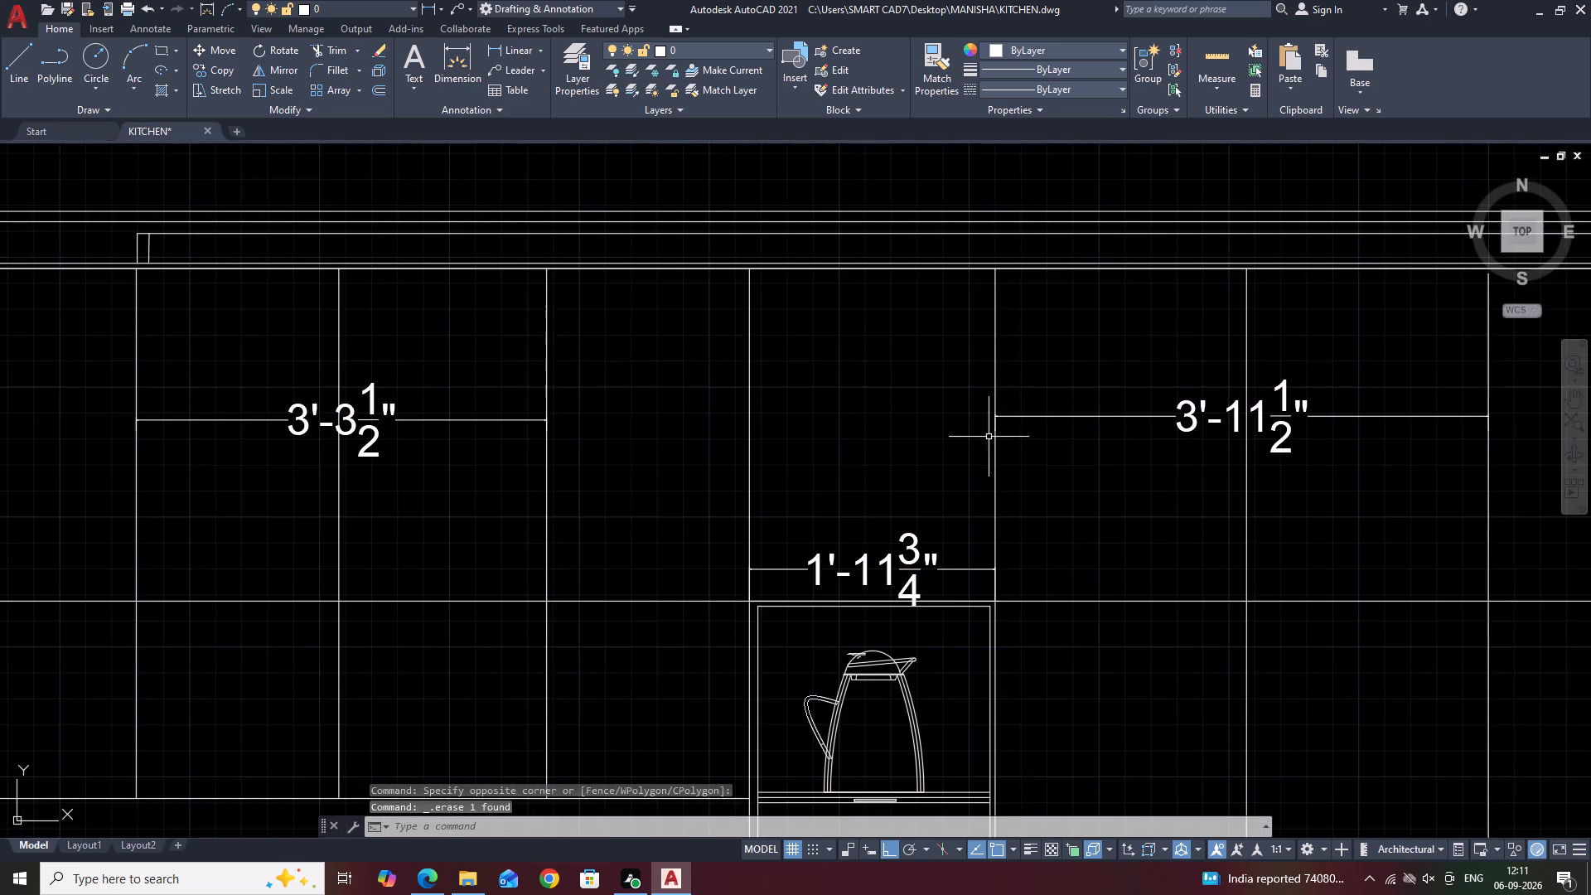
Add a 3'-7.5" horizontal linear dimension above the shelf unit, starting from the divider at the end of the 3'-3 1/2" dimension.
middle_drag(989, 437, 835, 393)
key(d)
text(LI)
key(space)
click(392, 374)
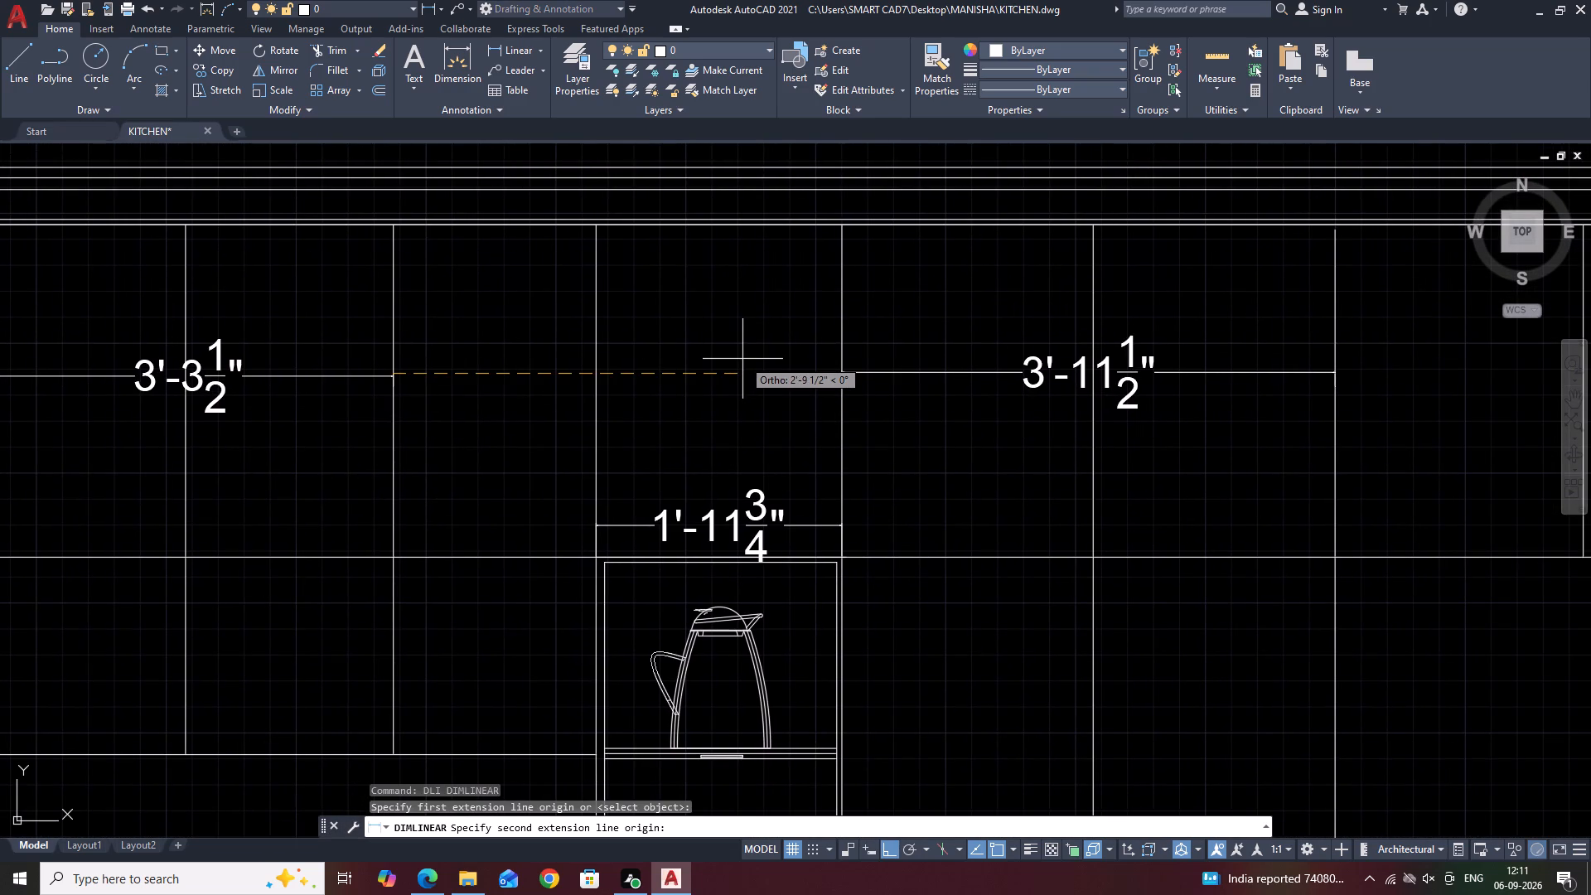
text(3'1.)
key(BackSpace)
key(BackSpace)
text(7.5)
key(Return)
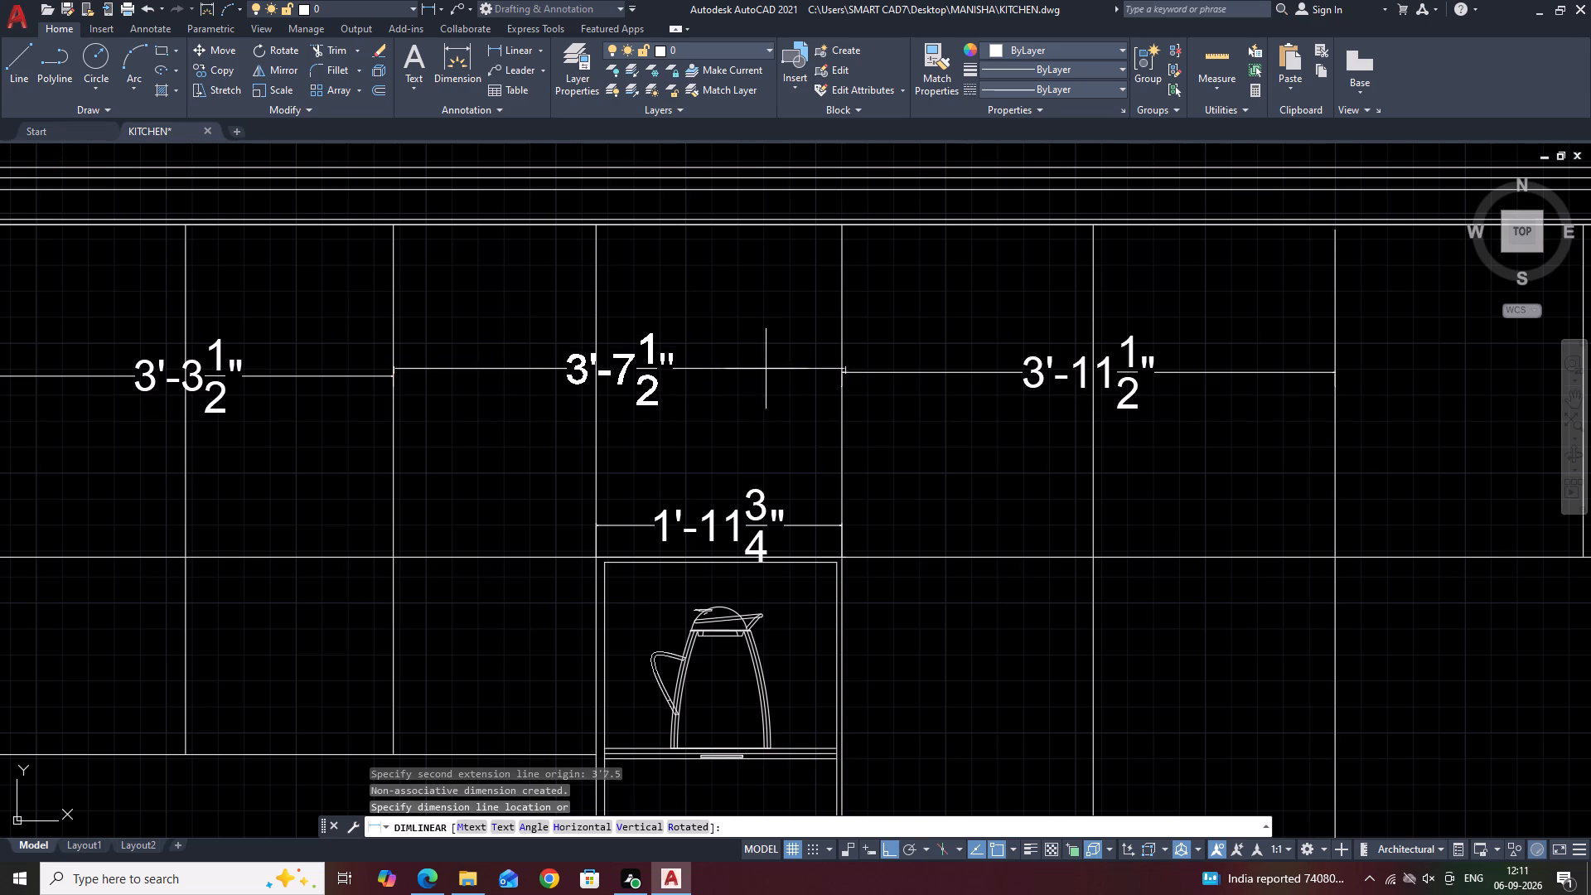
click(759, 357)
Review the upper cabinet bays across the elevation and compare their widths with the dimensions.
middle_drag(966, 321, 883, 394)
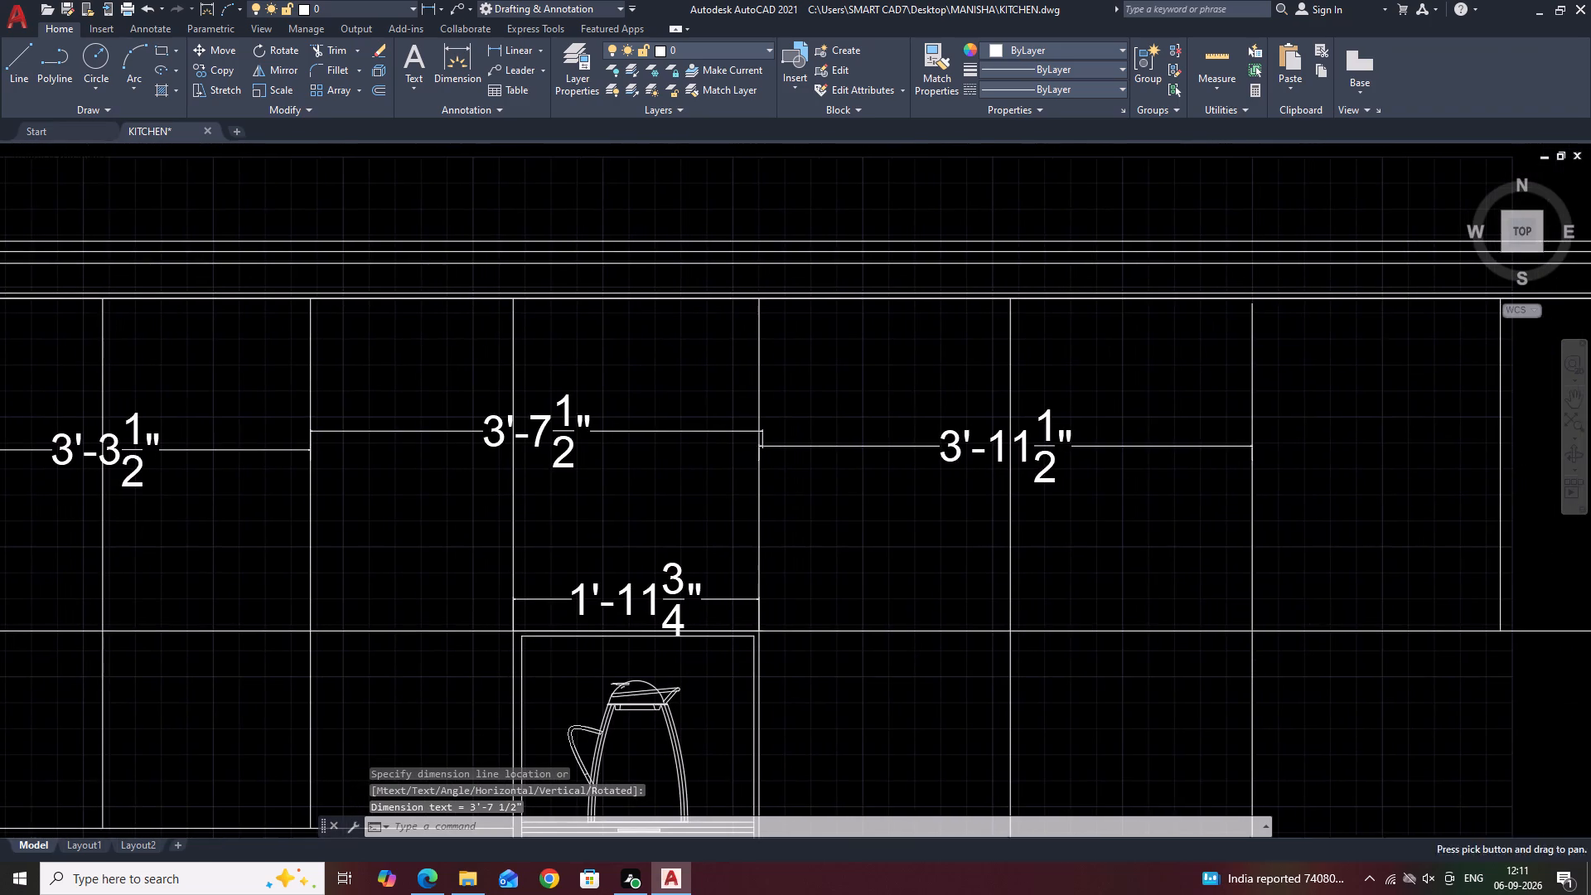
scroll(883, 394, down, 1)
middle_drag(896, 486, 960, 457)
middle_drag(959, 359, 960, 395)
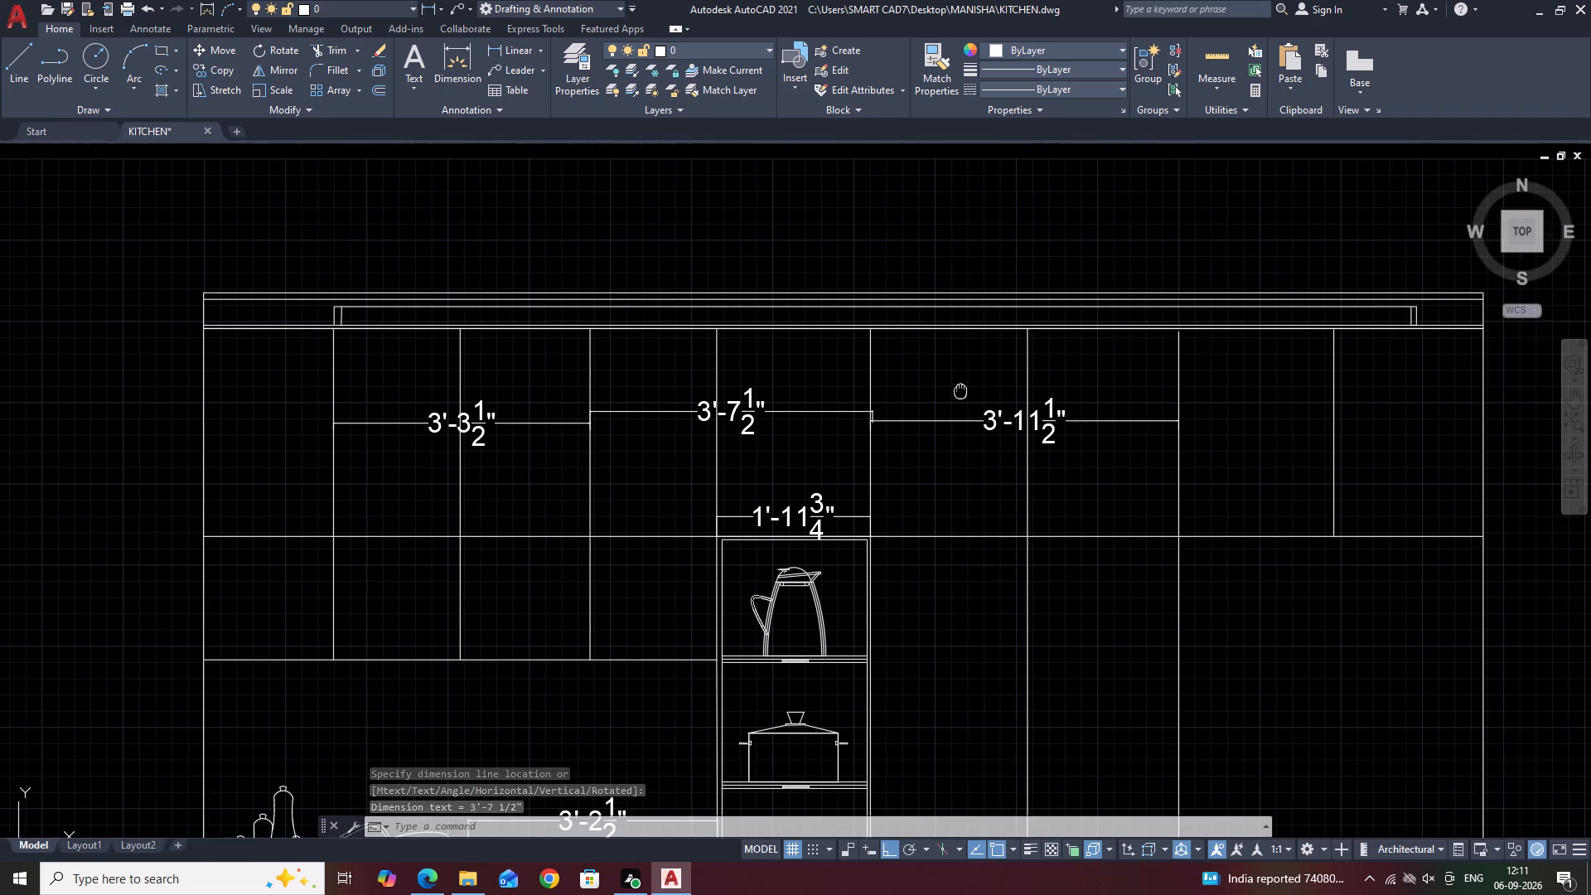
middle_drag(960, 395, 960, 396)
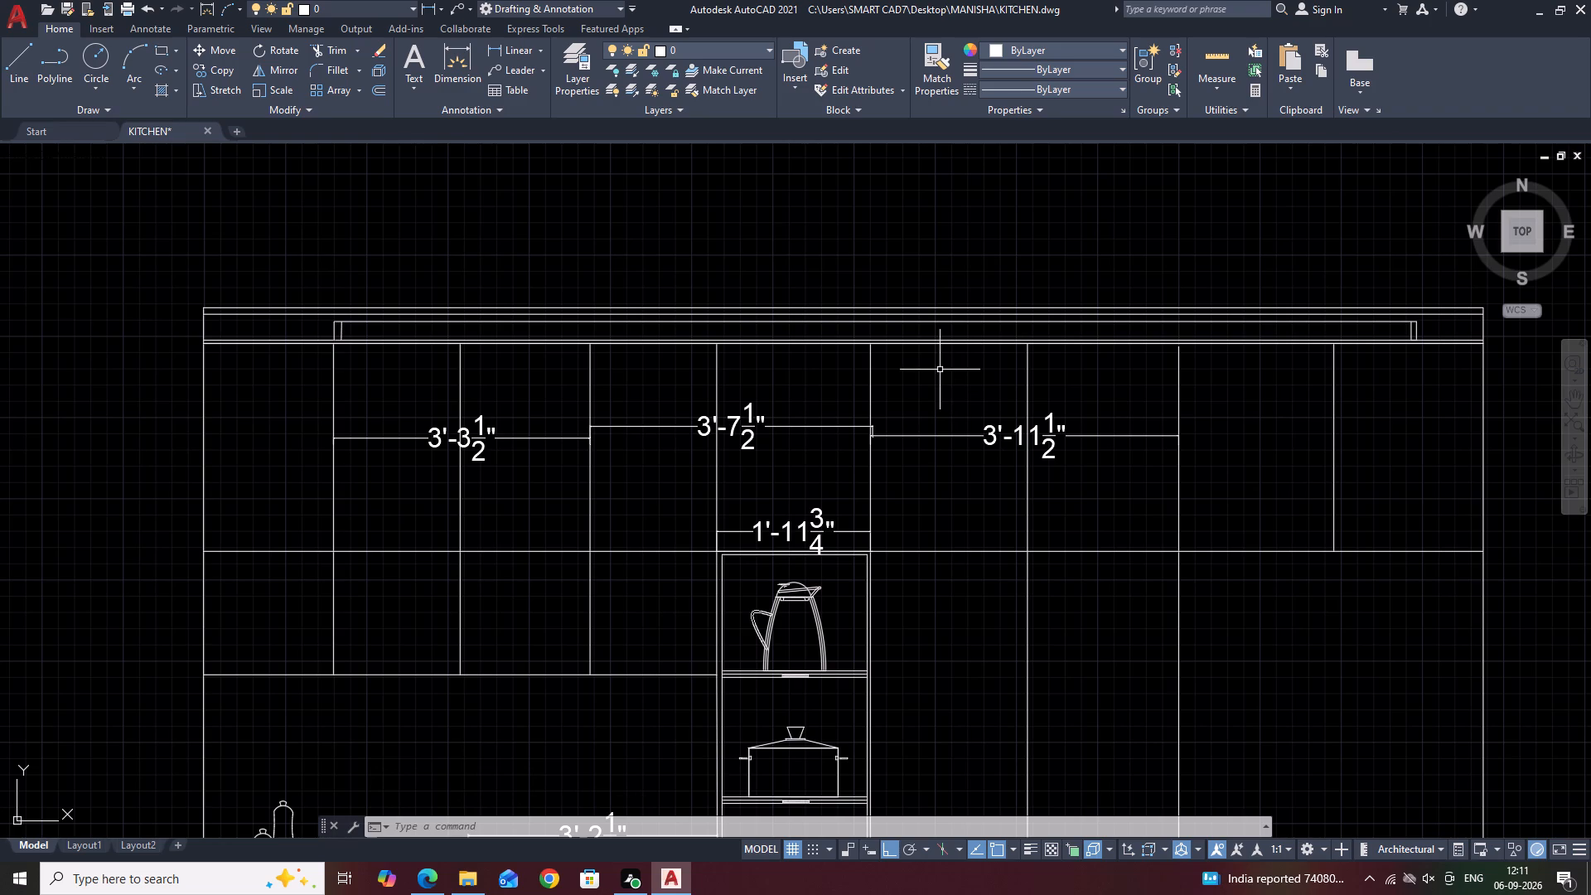
scroll(758, 346, down, 1)
middle_drag(515, 400, 723, 423)
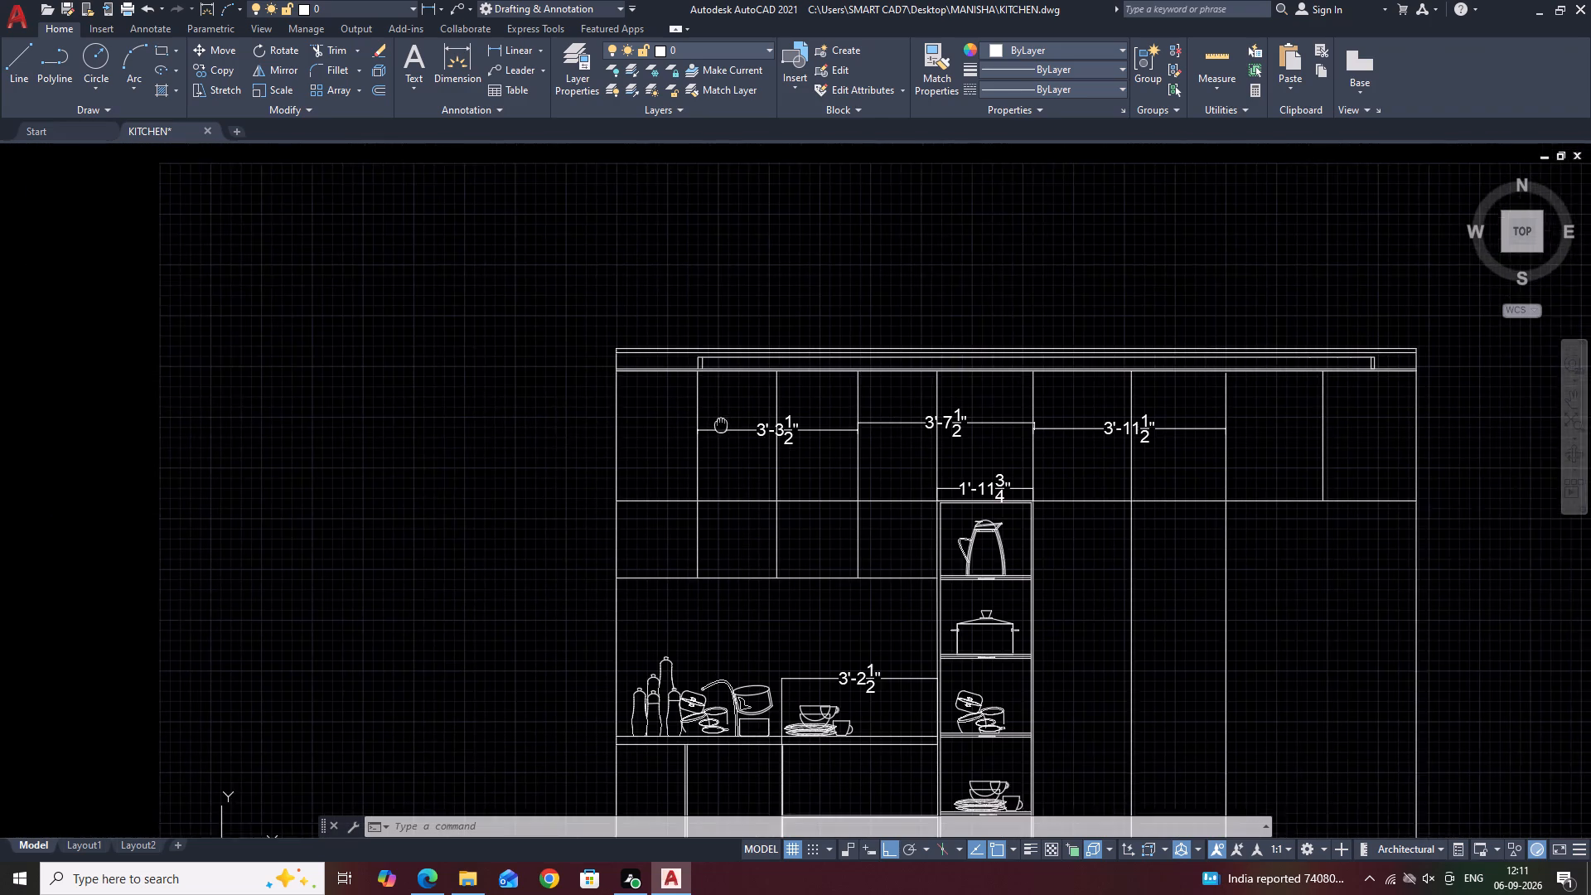
middle_drag(723, 423, 729, 395)
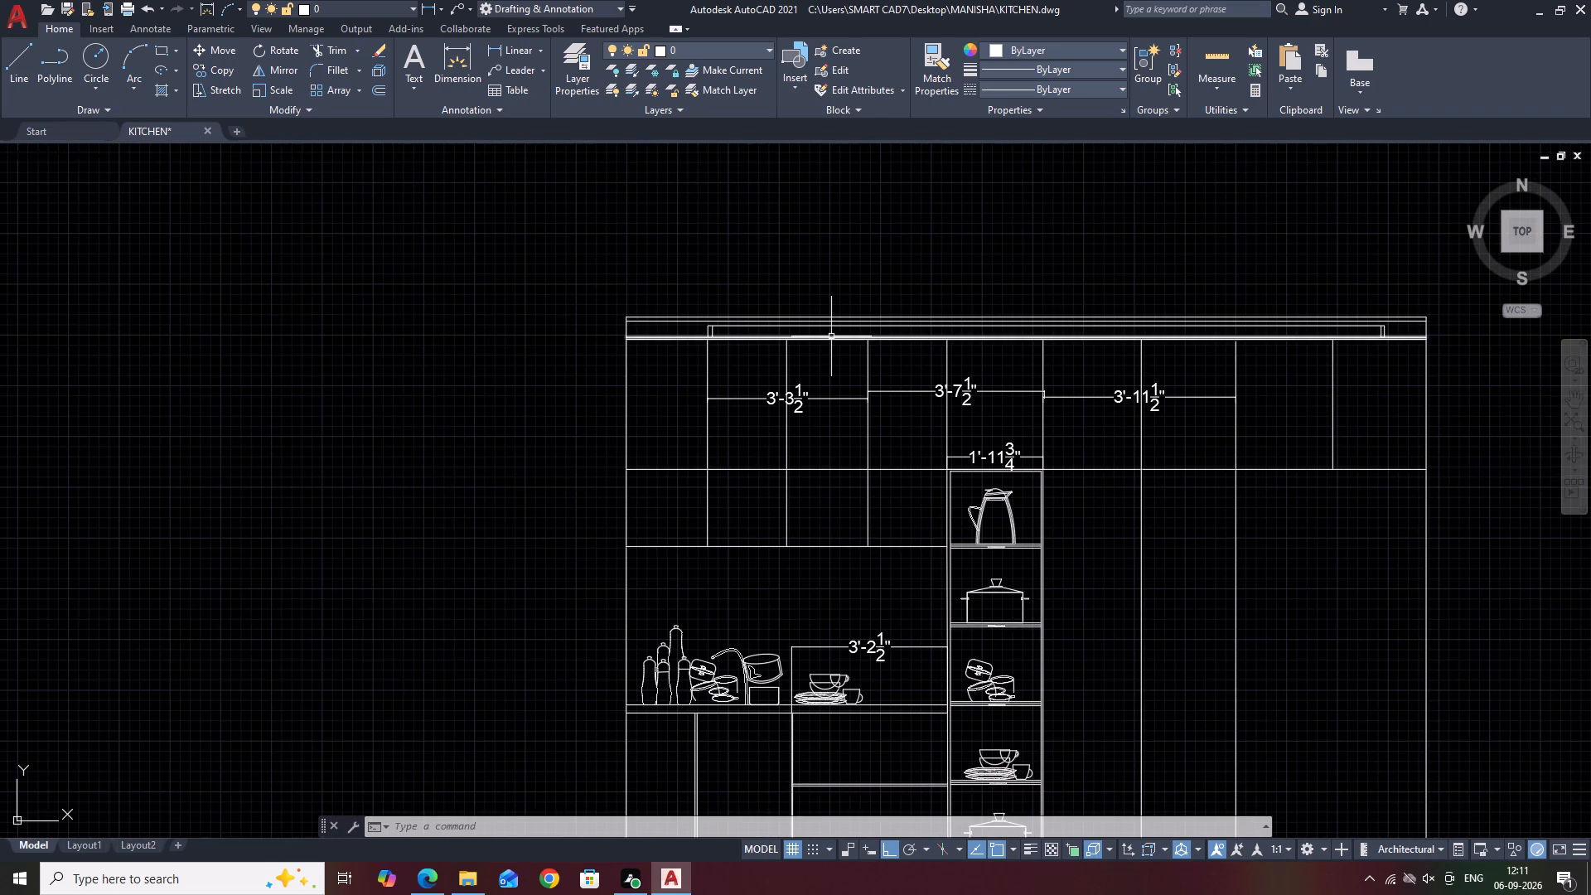
middle_drag(697, 423, 835, 443)
scroll(863, 435, down, 1)
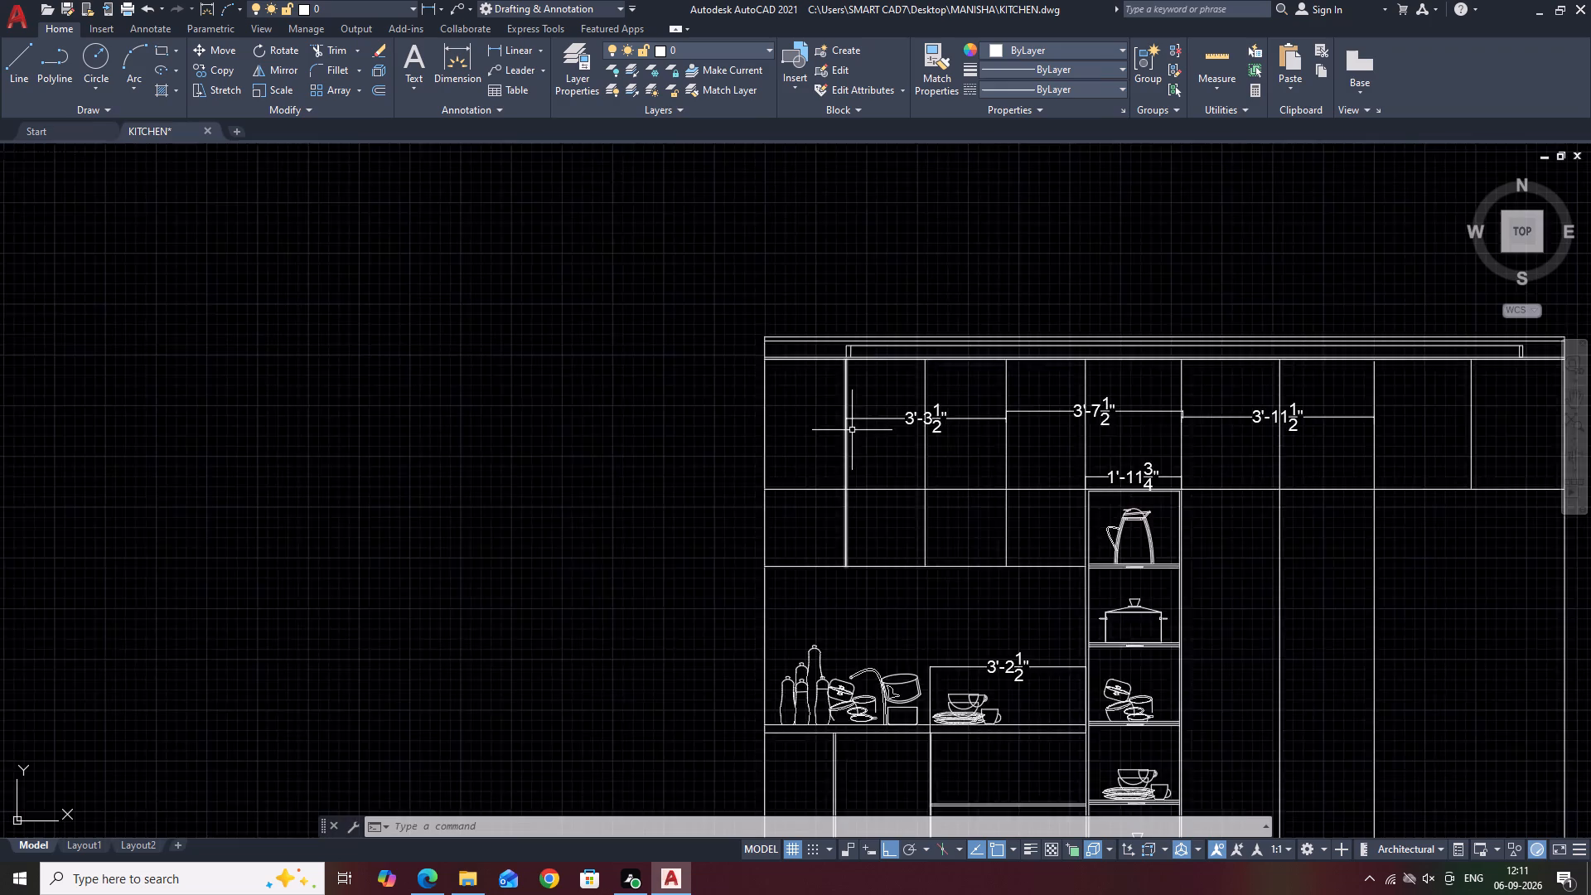
scroll(771, 464, up, 3)
middle_drag(1046, 367, 655, 438)
scroll(722, 433, down, 1)
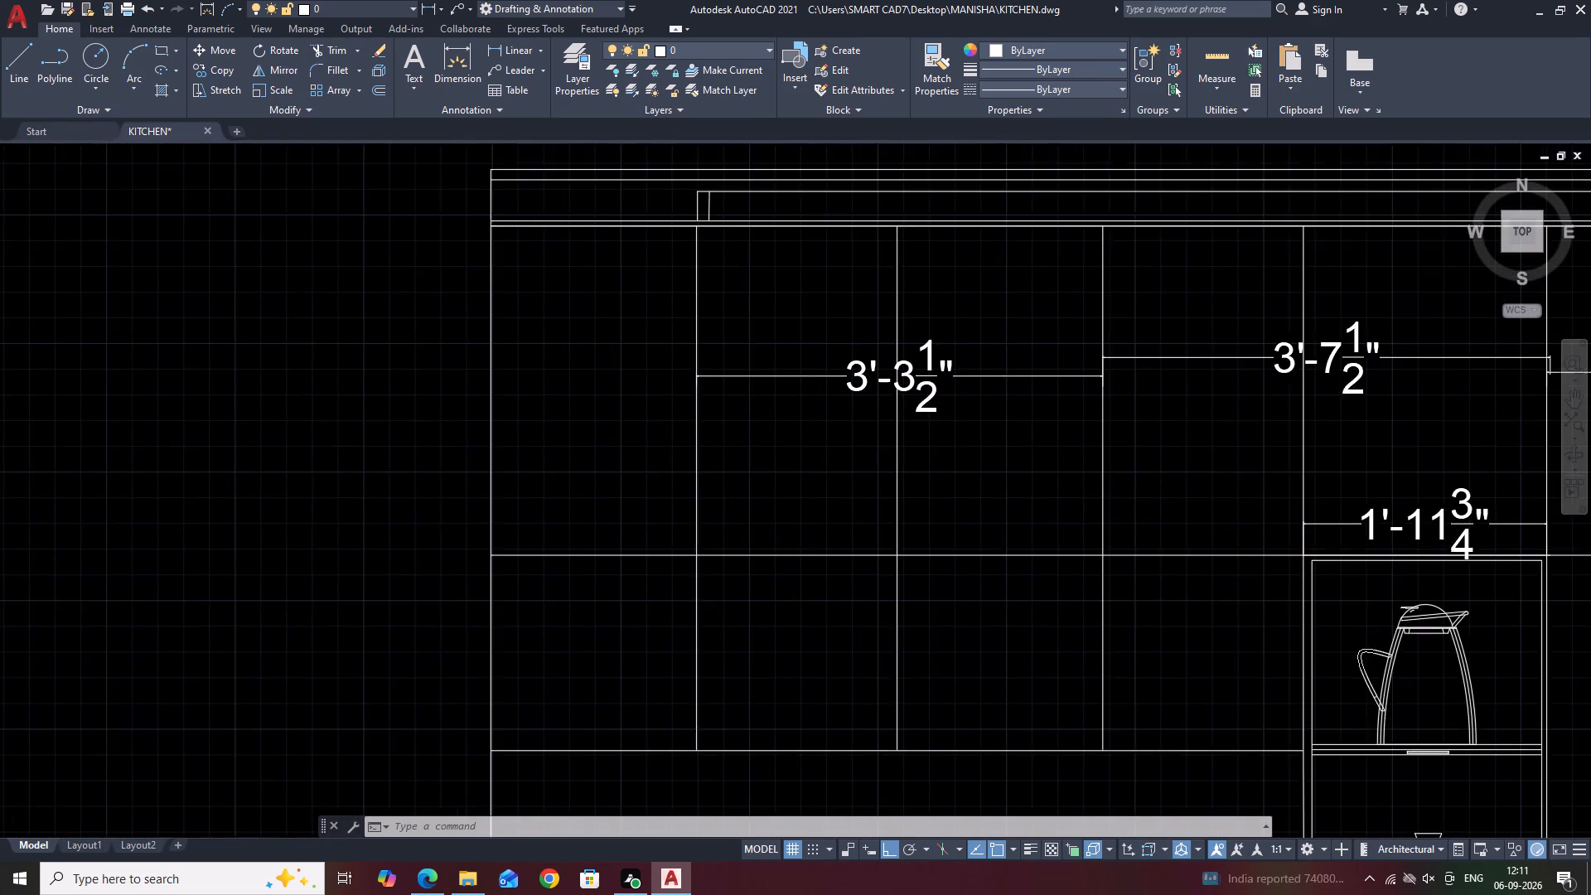
scroll(800, 386, down, 2)
Add a vertical linear dimension for the height of the leftmost upper cabinet bay.
click(508, 46)
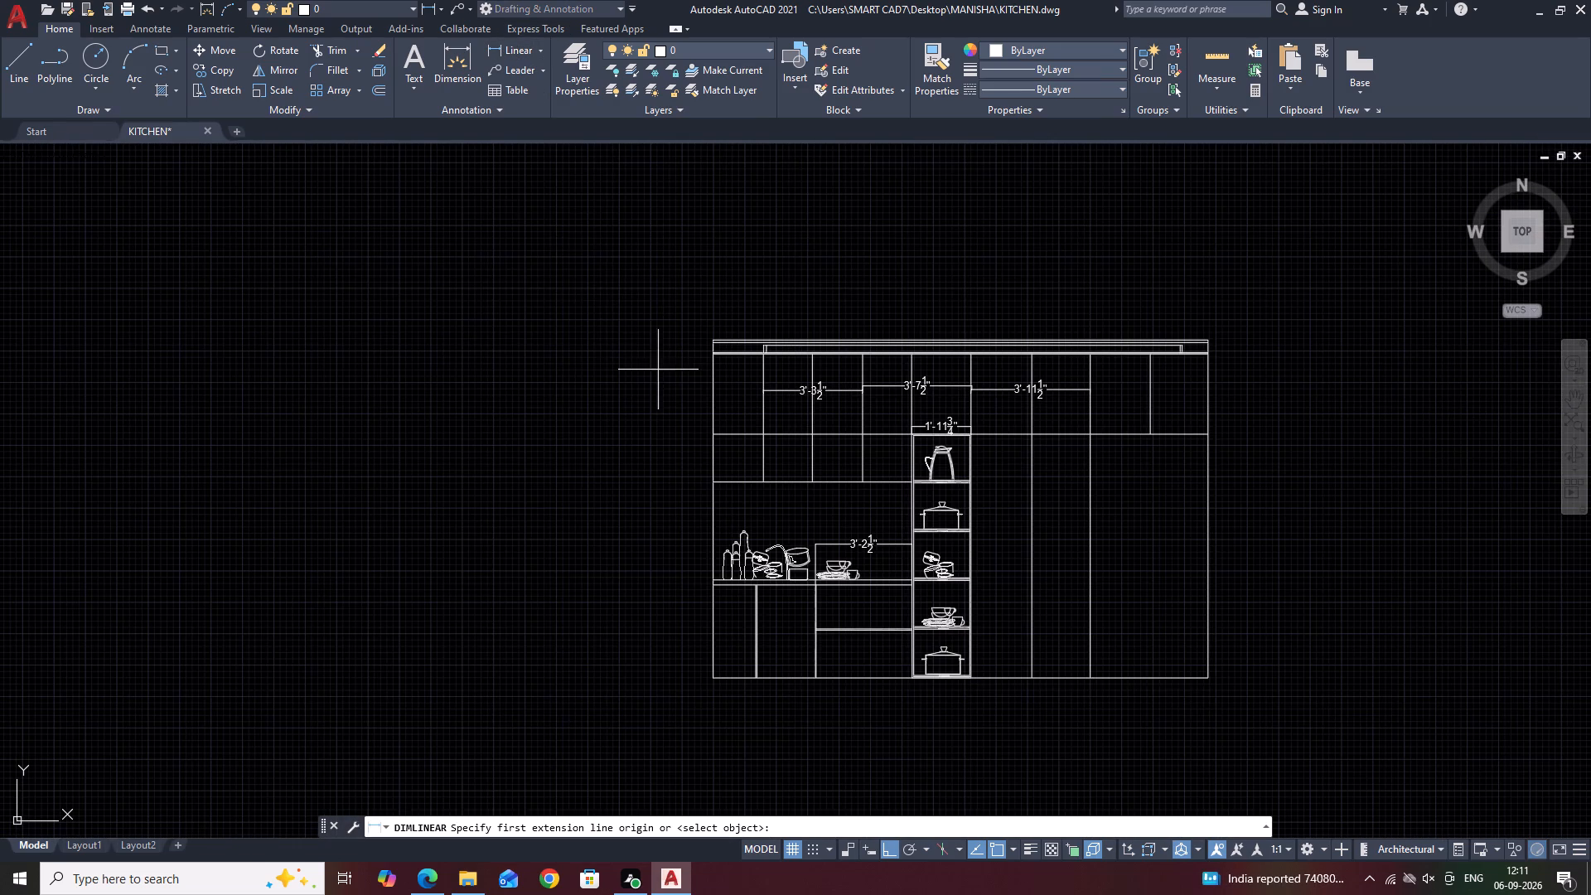
scroll(717, 418, up, 3)
click(719, 458)
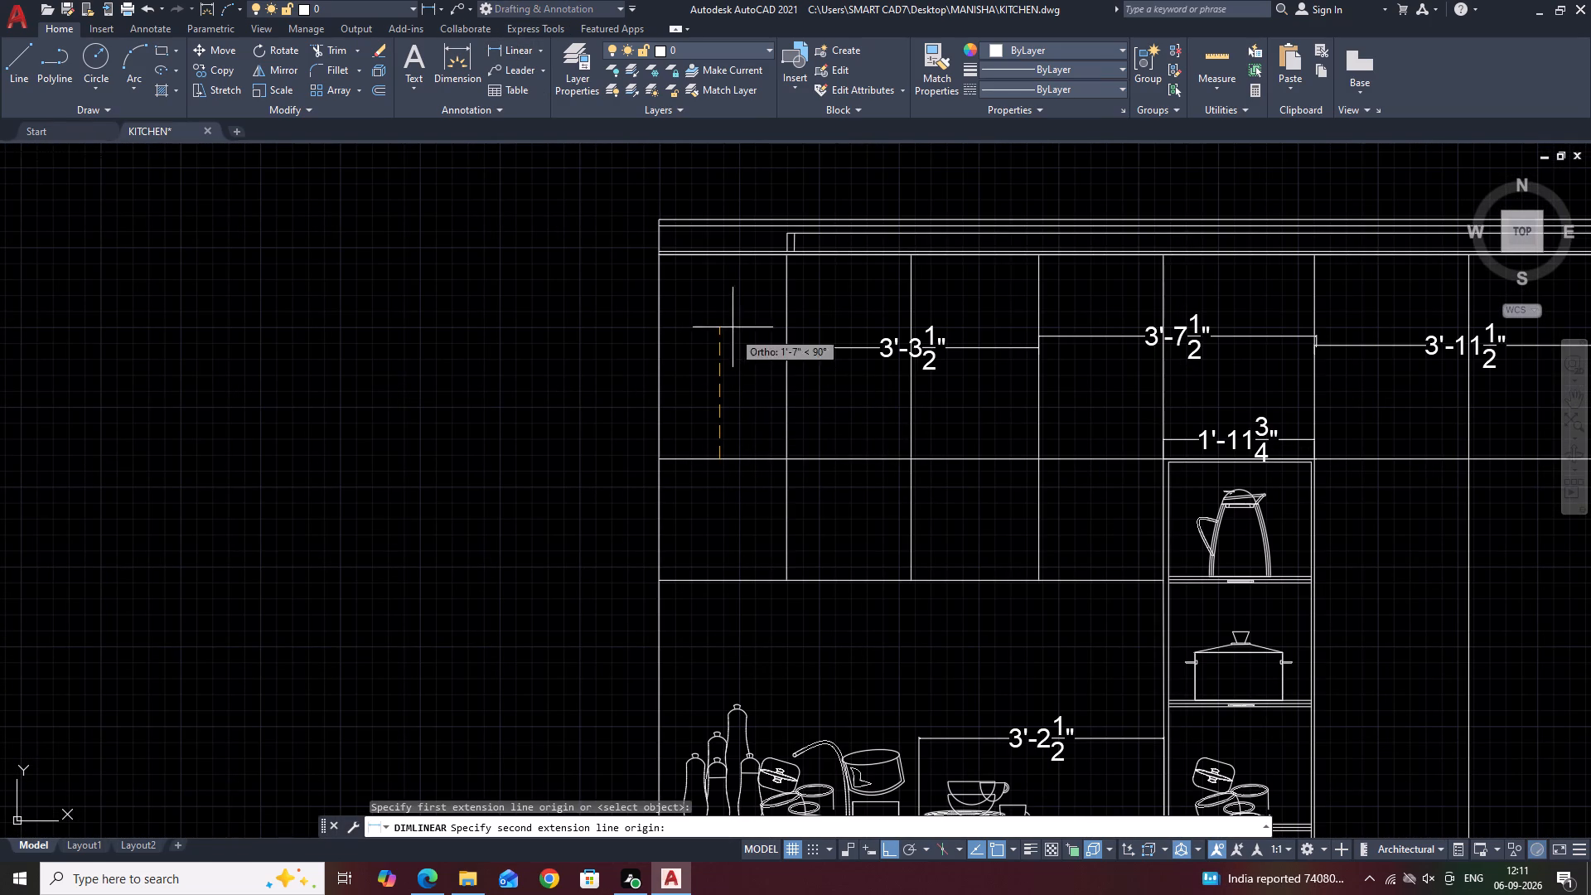
click(722, 258)
click(721, 264)
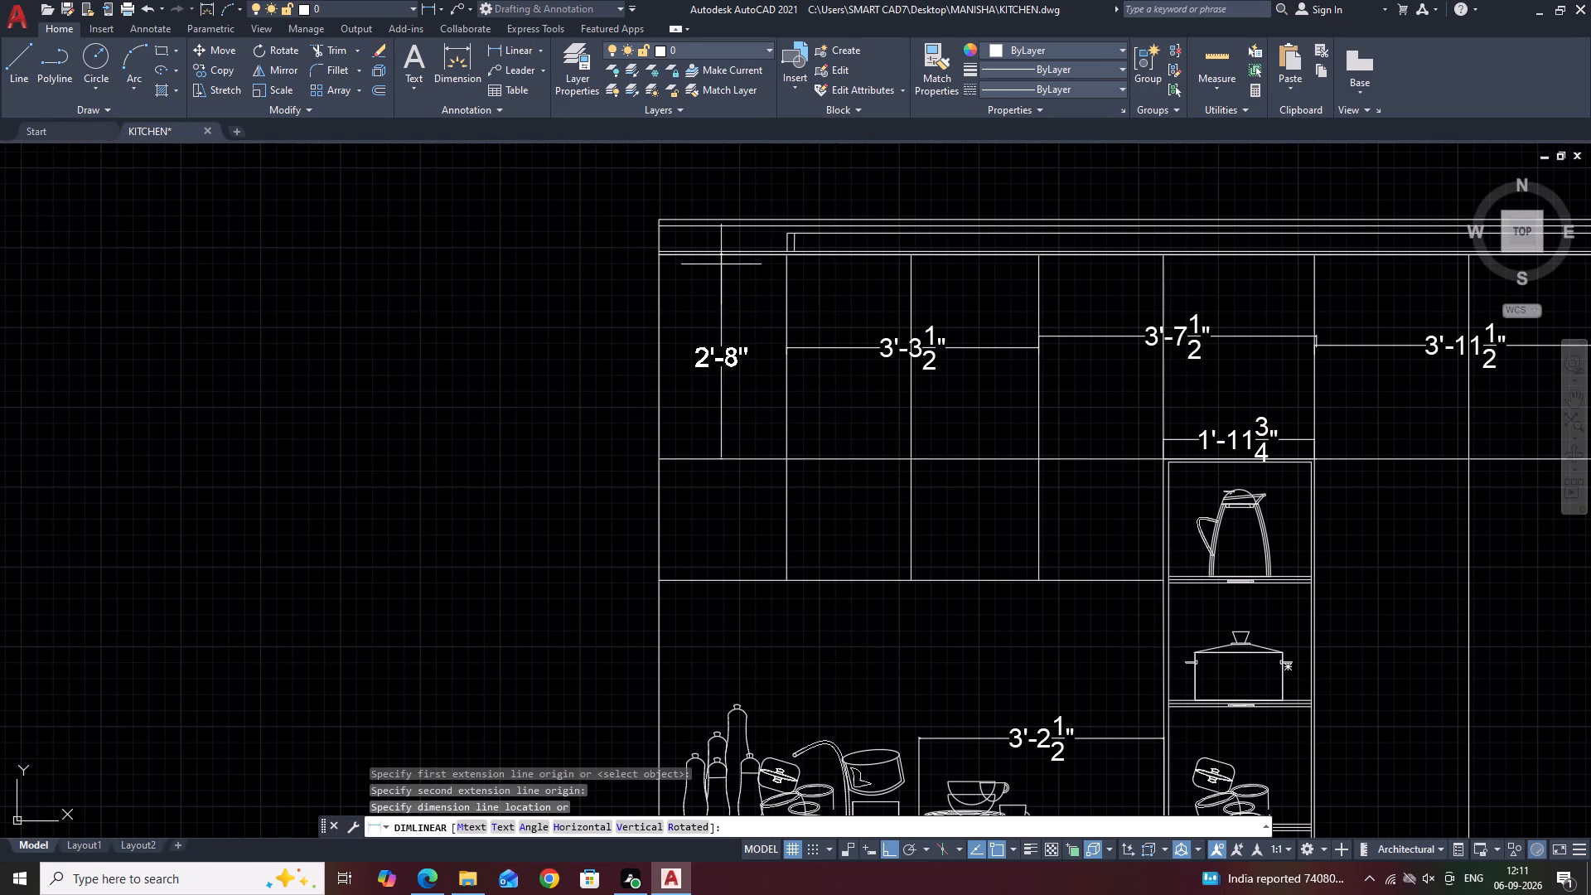
Review the dimensioned upper bays, shelf unit and full-height bays of the elevation.
middle_drag(909, 261, 887, 344)
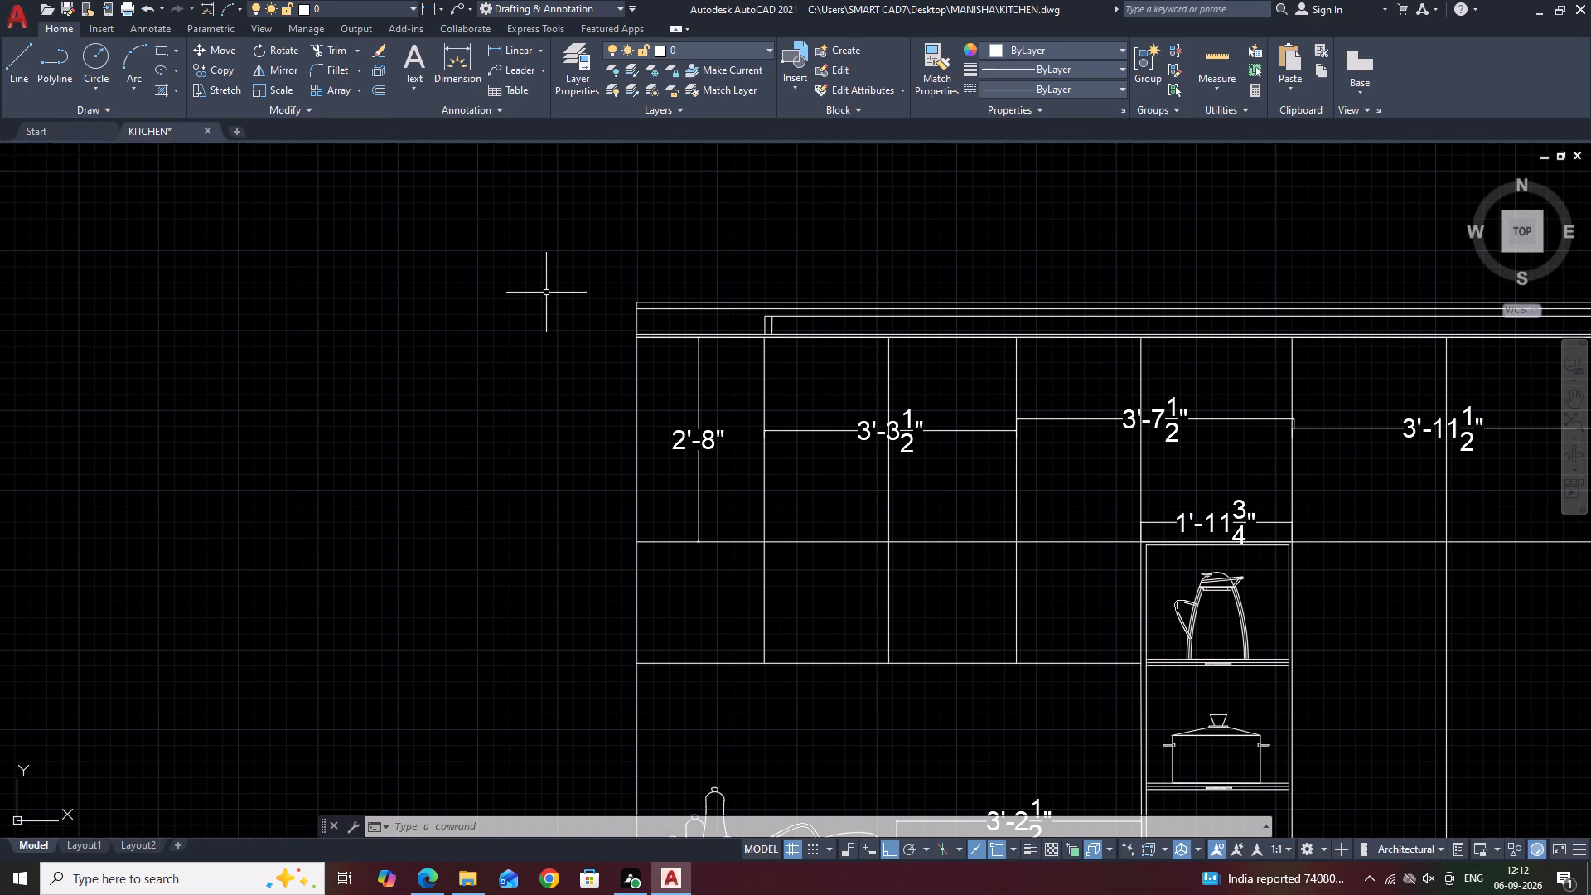
middle_drag(1017, 429, 917, 426)
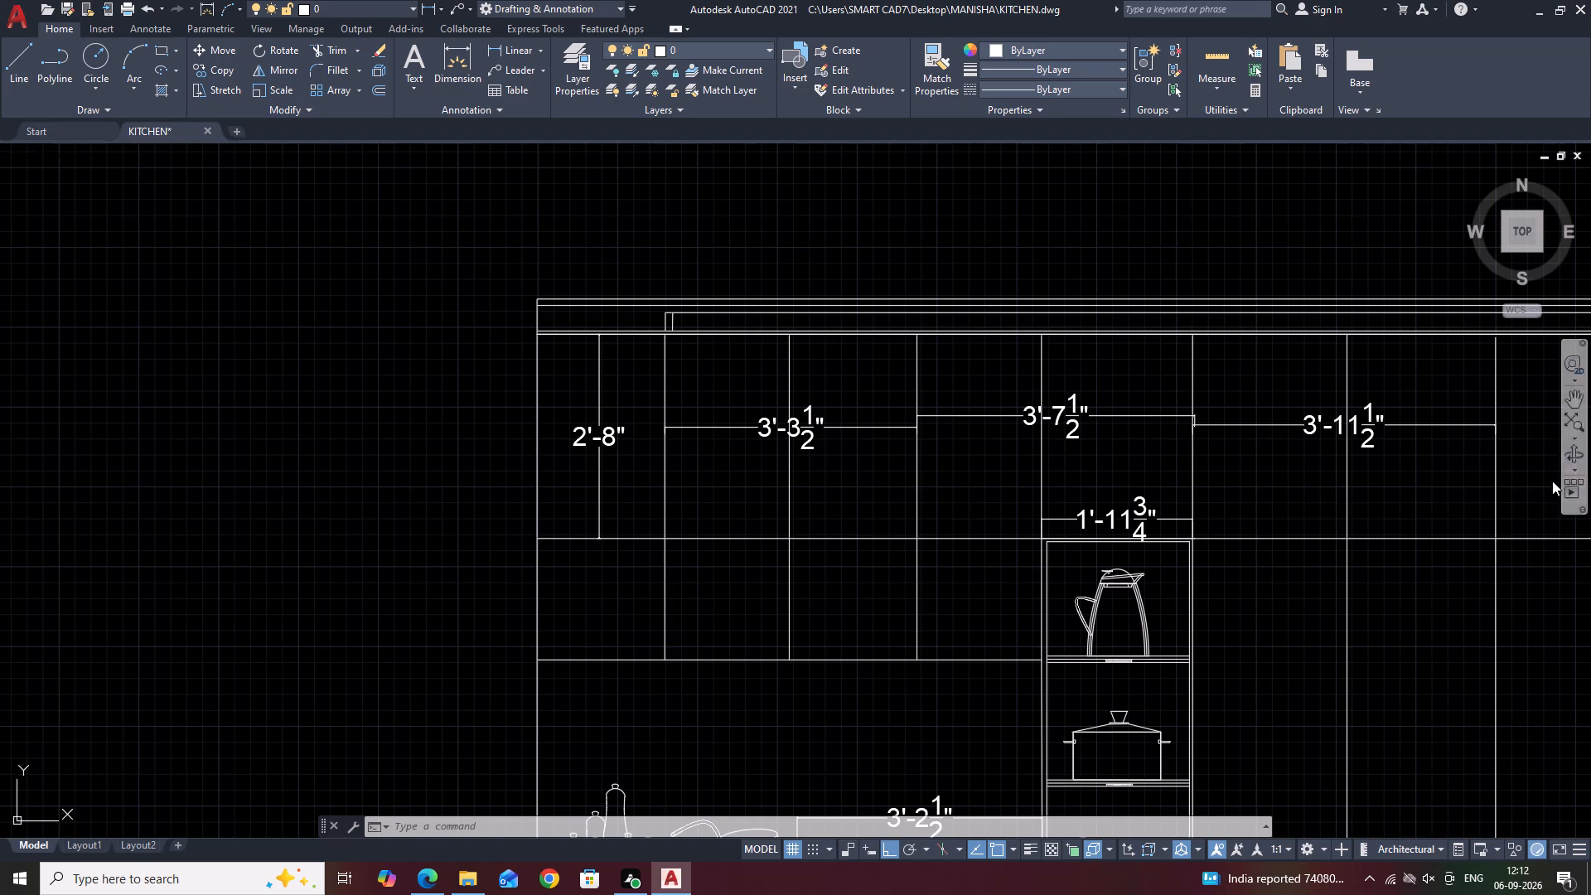
middle_drag(1255, 420, 1027, 408)
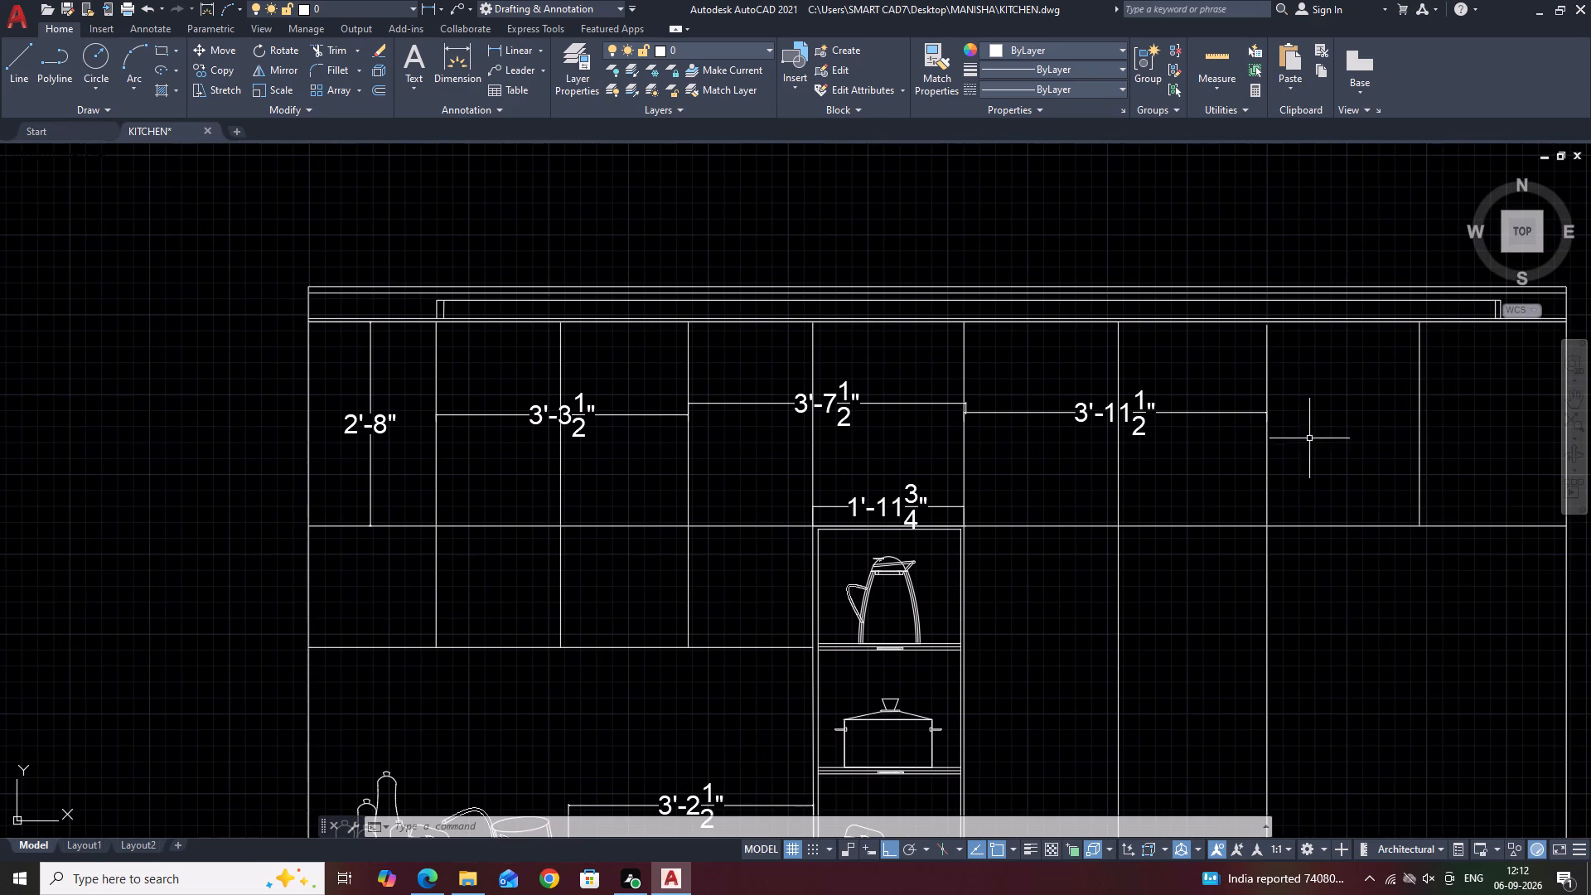
middle_drag(991, 472, 1008, 409)
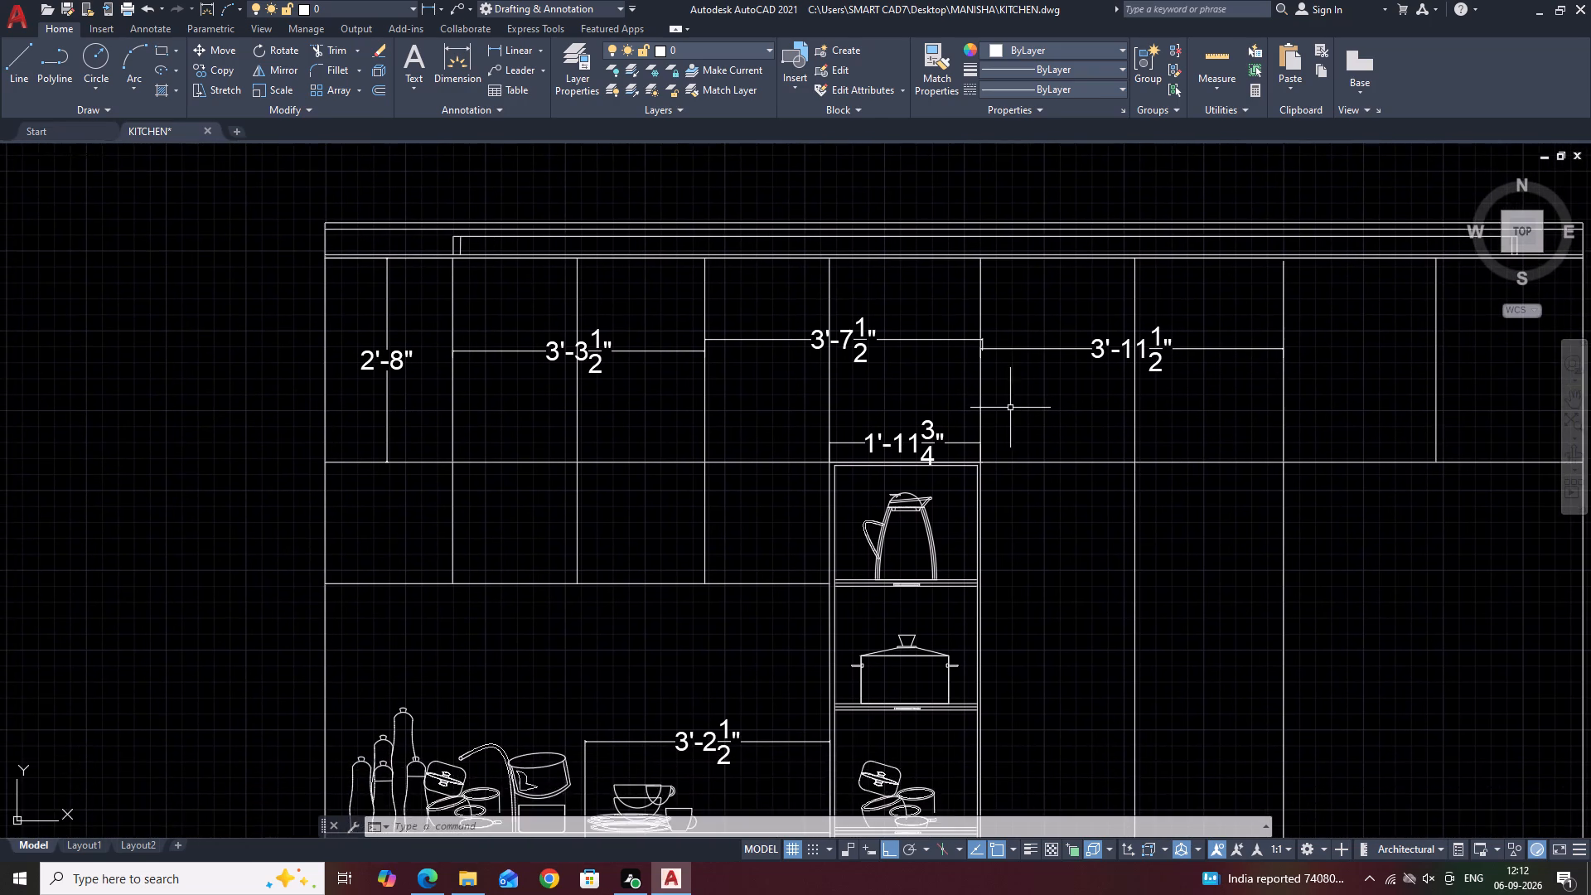
scroll(1010, 408, down, 2)
middle_drag(1054, 483, 1030, 393)
scroll(912, 433, up, 1)
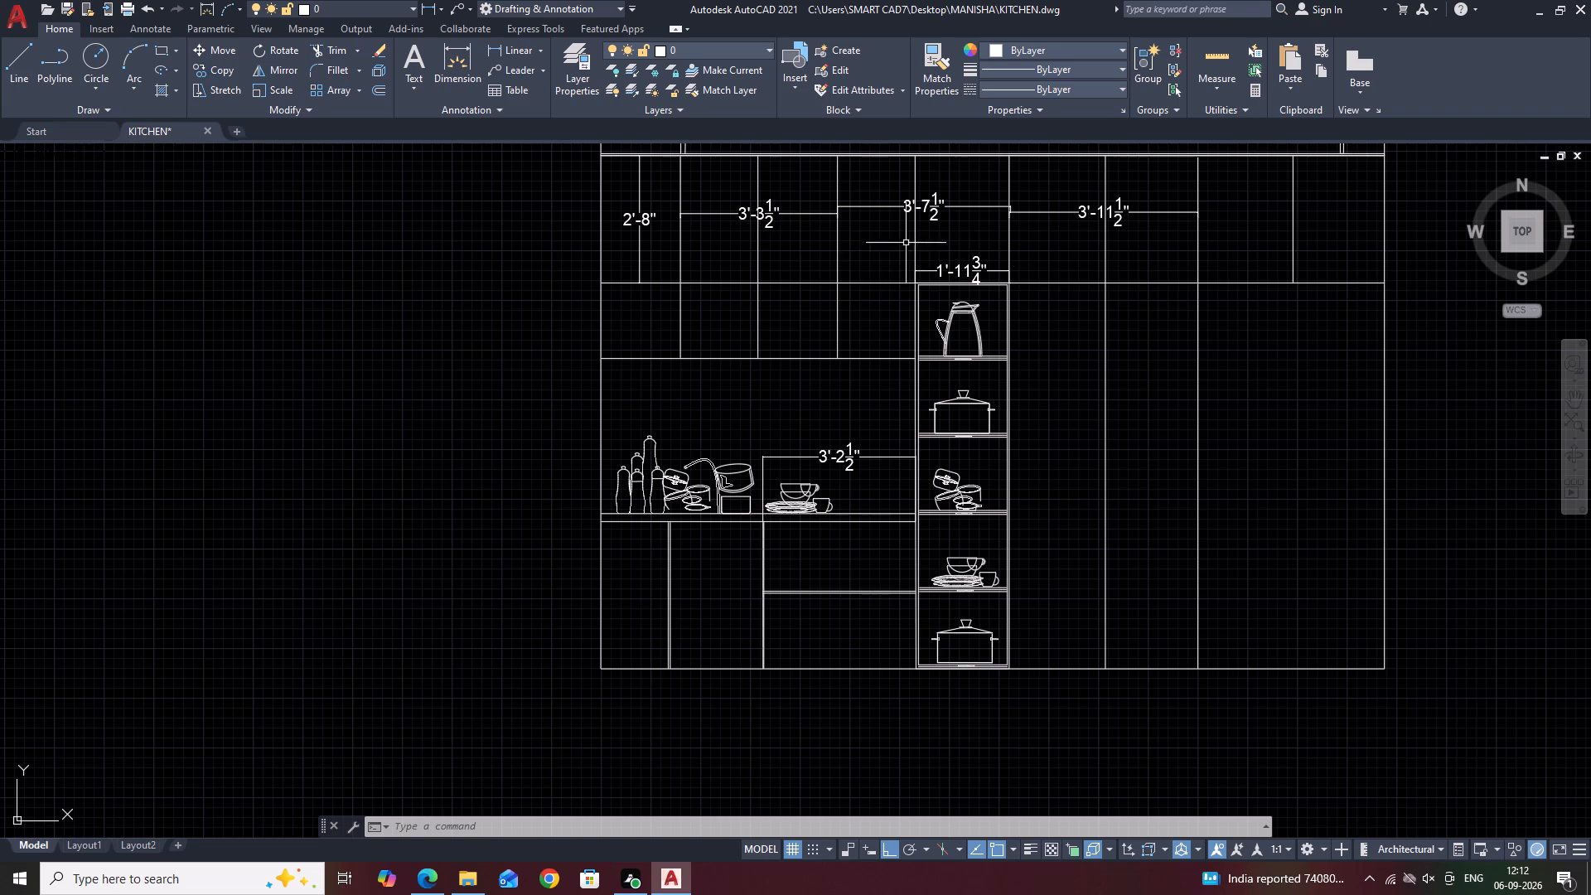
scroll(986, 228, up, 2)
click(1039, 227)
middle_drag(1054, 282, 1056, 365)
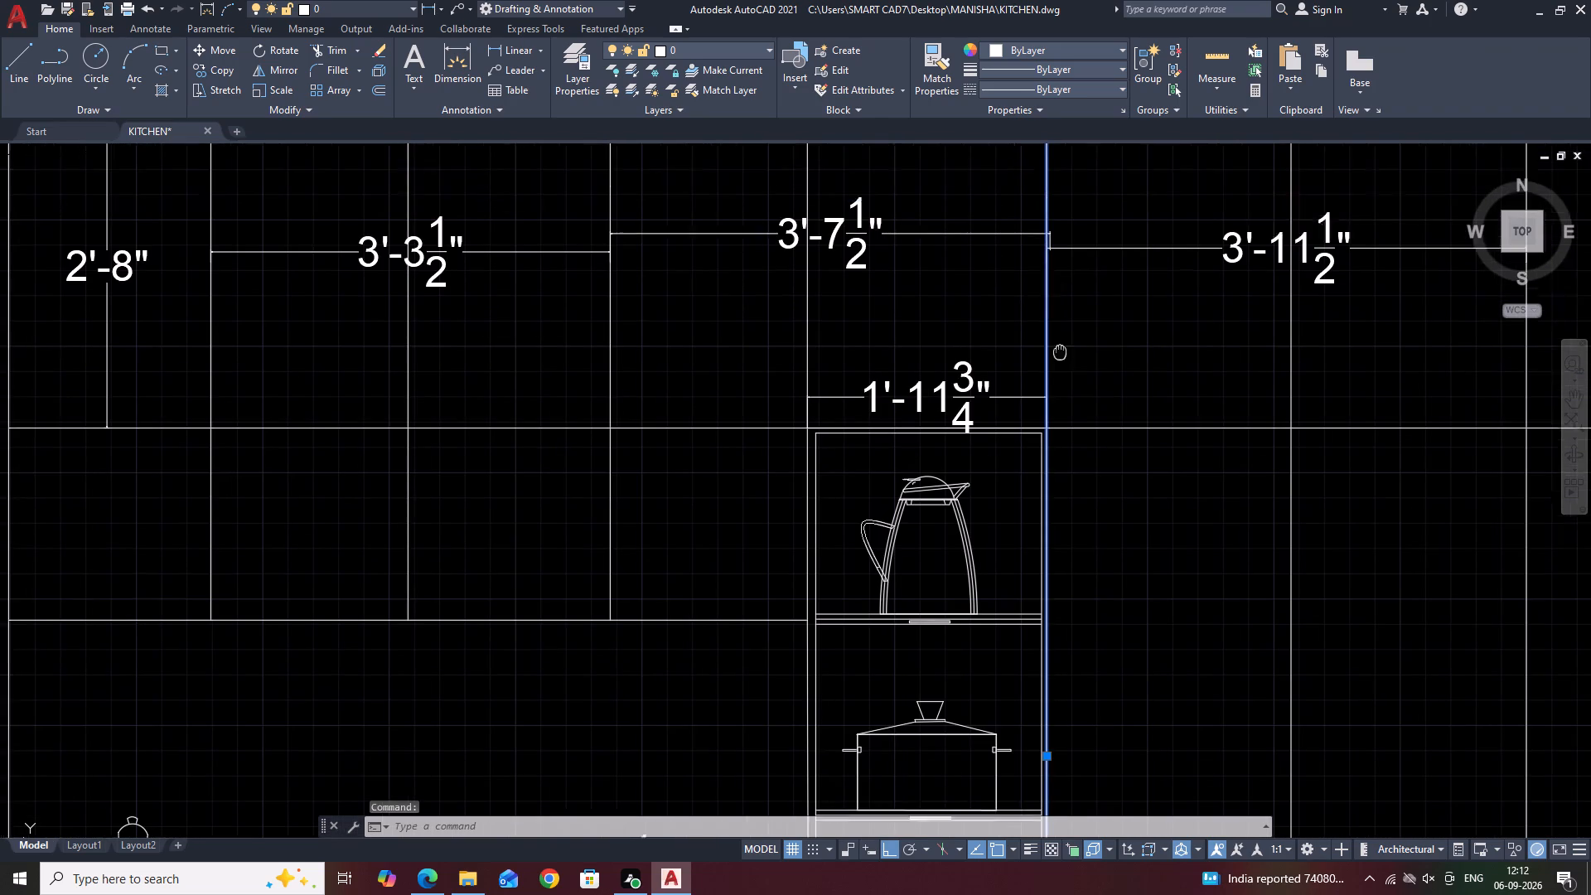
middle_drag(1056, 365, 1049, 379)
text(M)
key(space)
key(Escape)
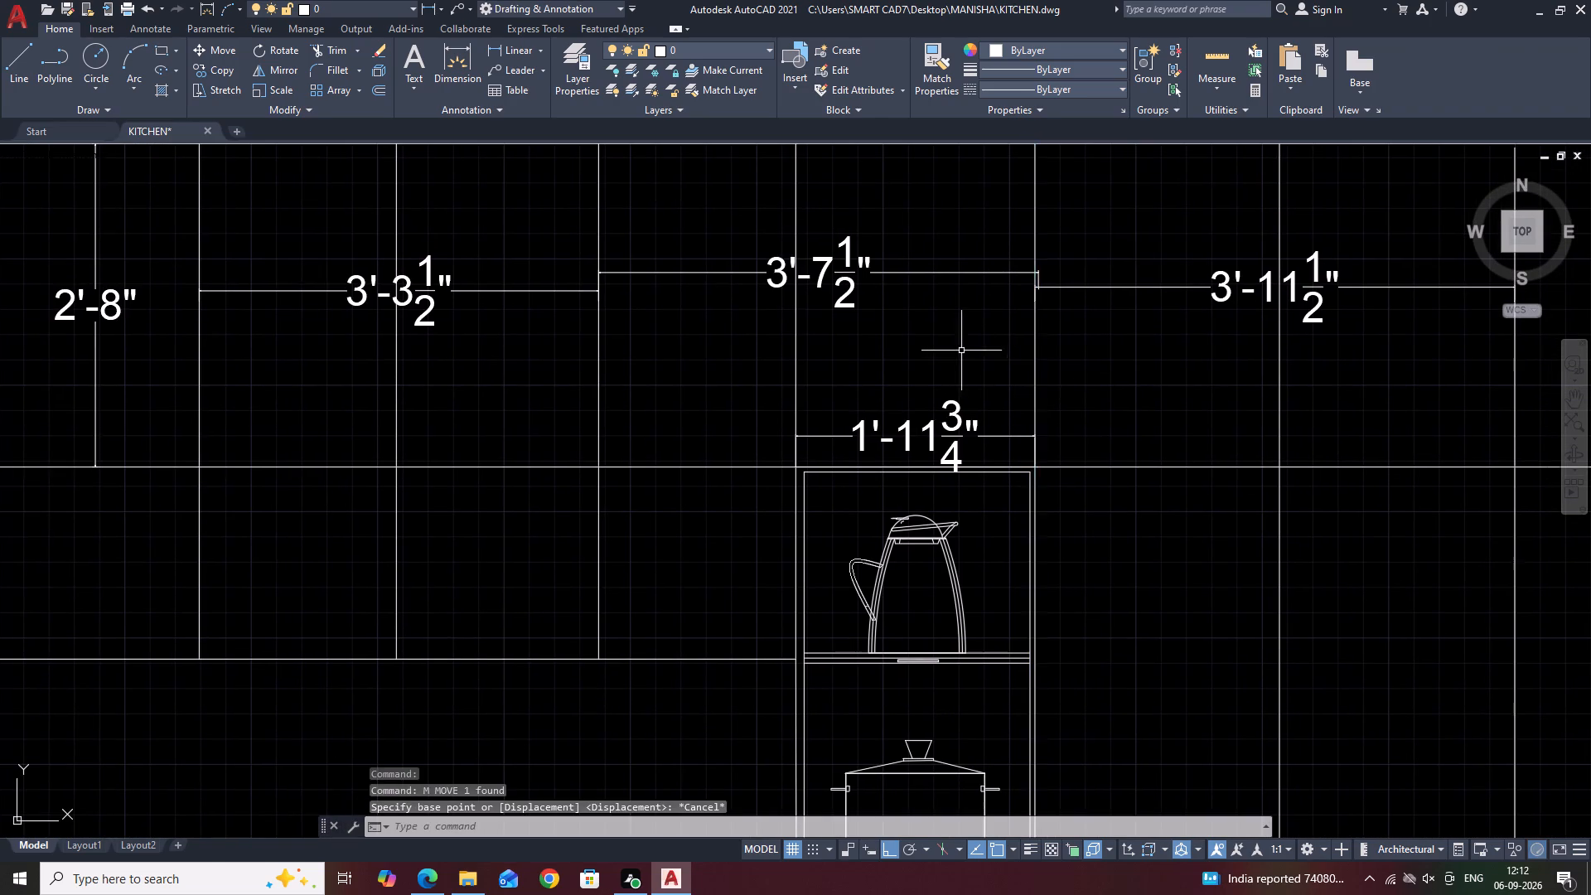
Move the shelf unit, its contents, its width dimension and its right divider line to the right end of the 3'-7 1/2" dimension.
scroll(961, 351, down, 1)
click(835, 346)
scroll(839, 346, down, 1)
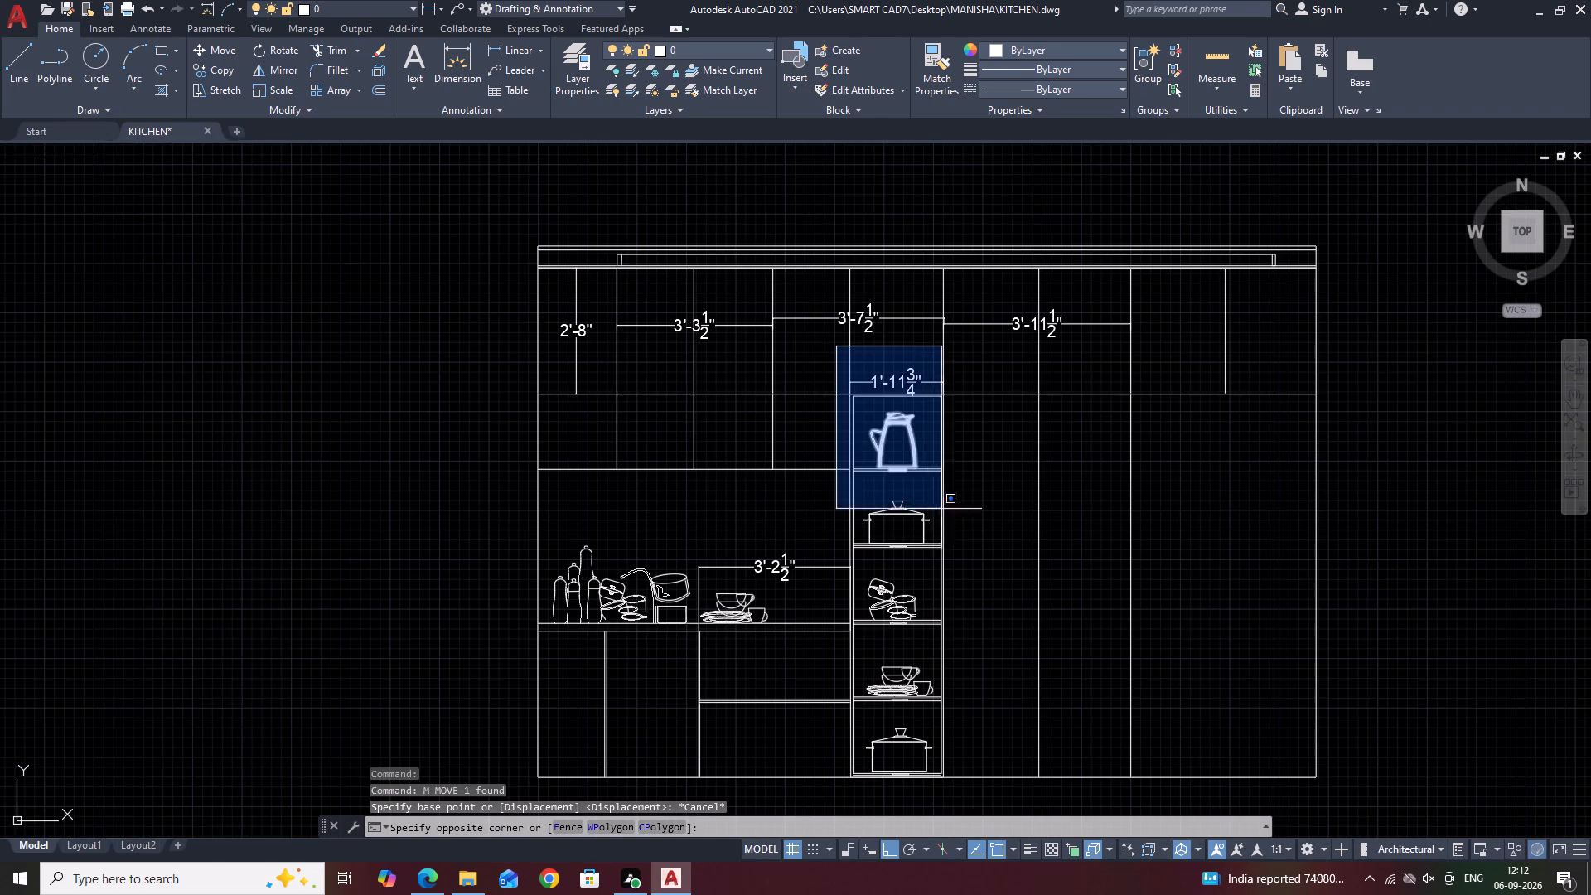
scroll(950, 655, down, 2)
click(957, 712)
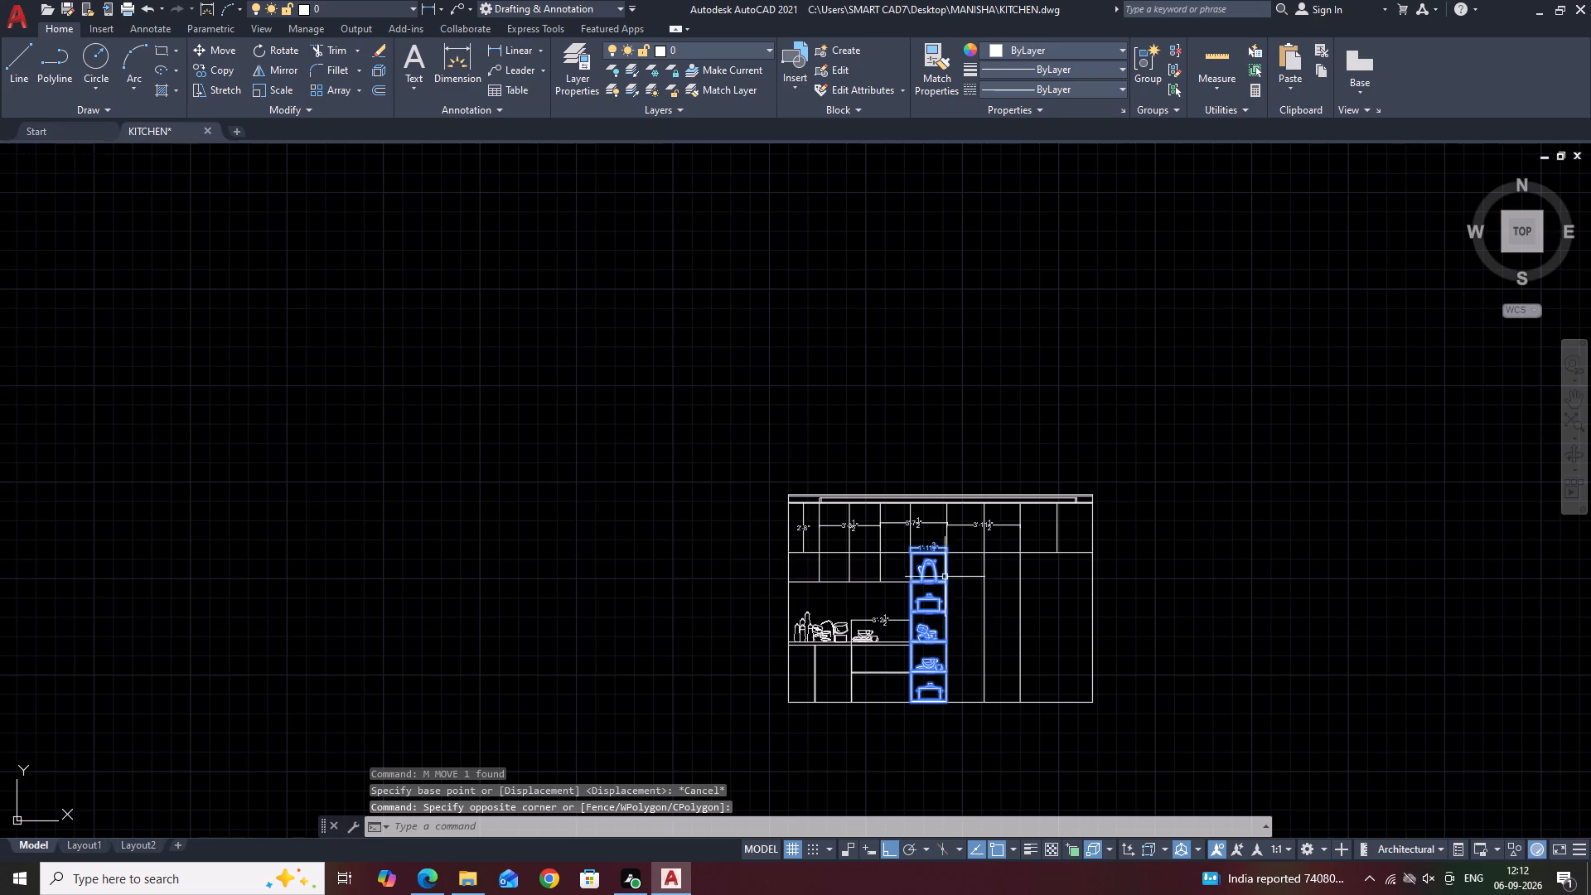
scroll(945, 577, up, 5)
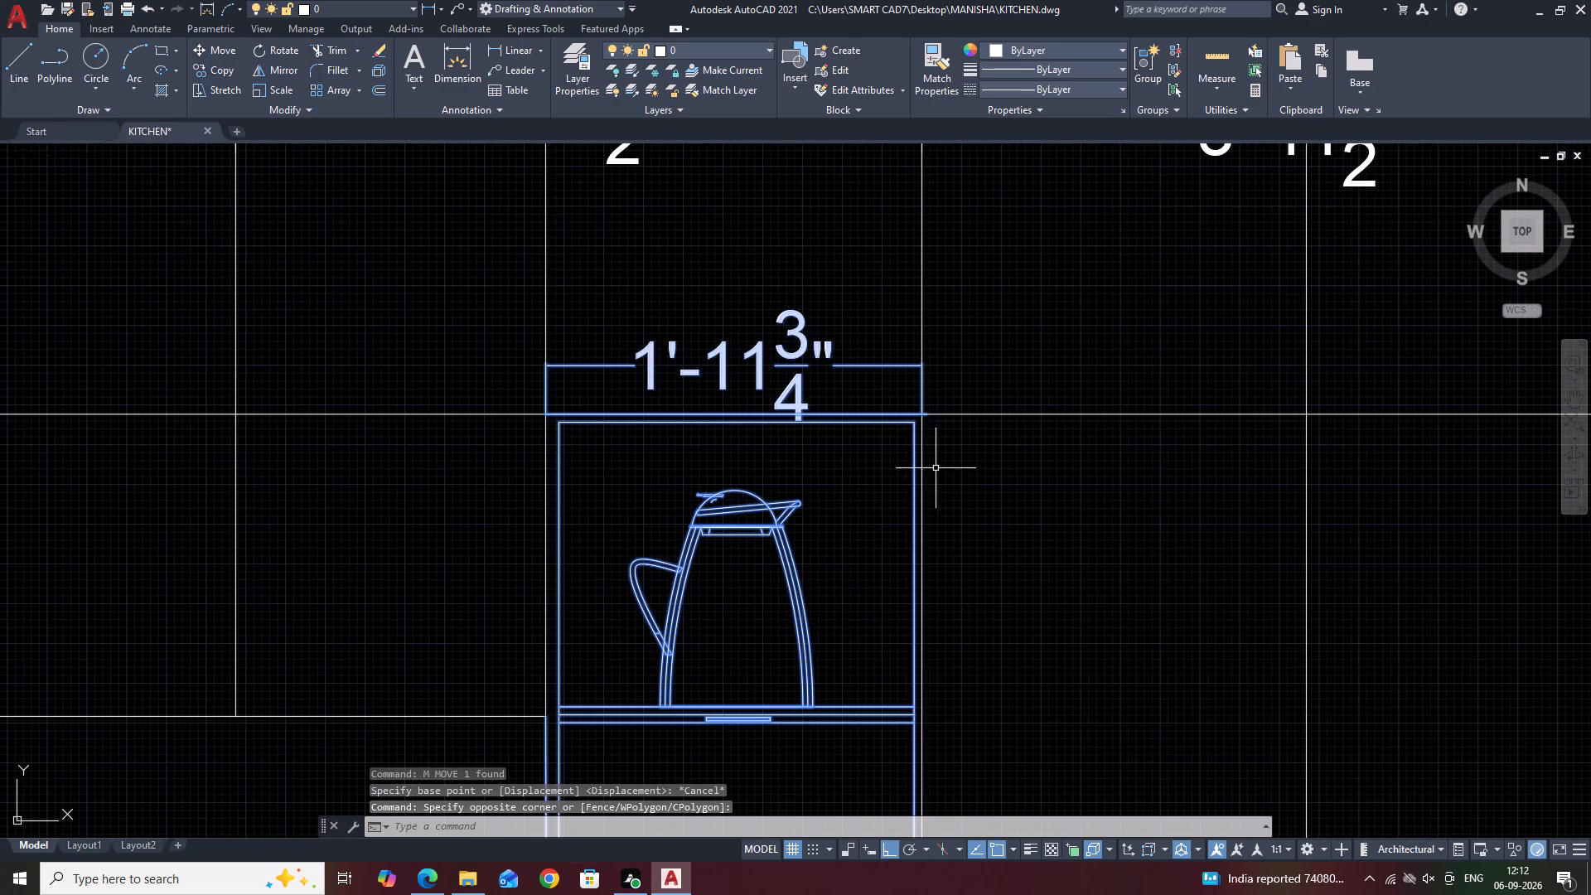
scroll(929, 452, down, 2)
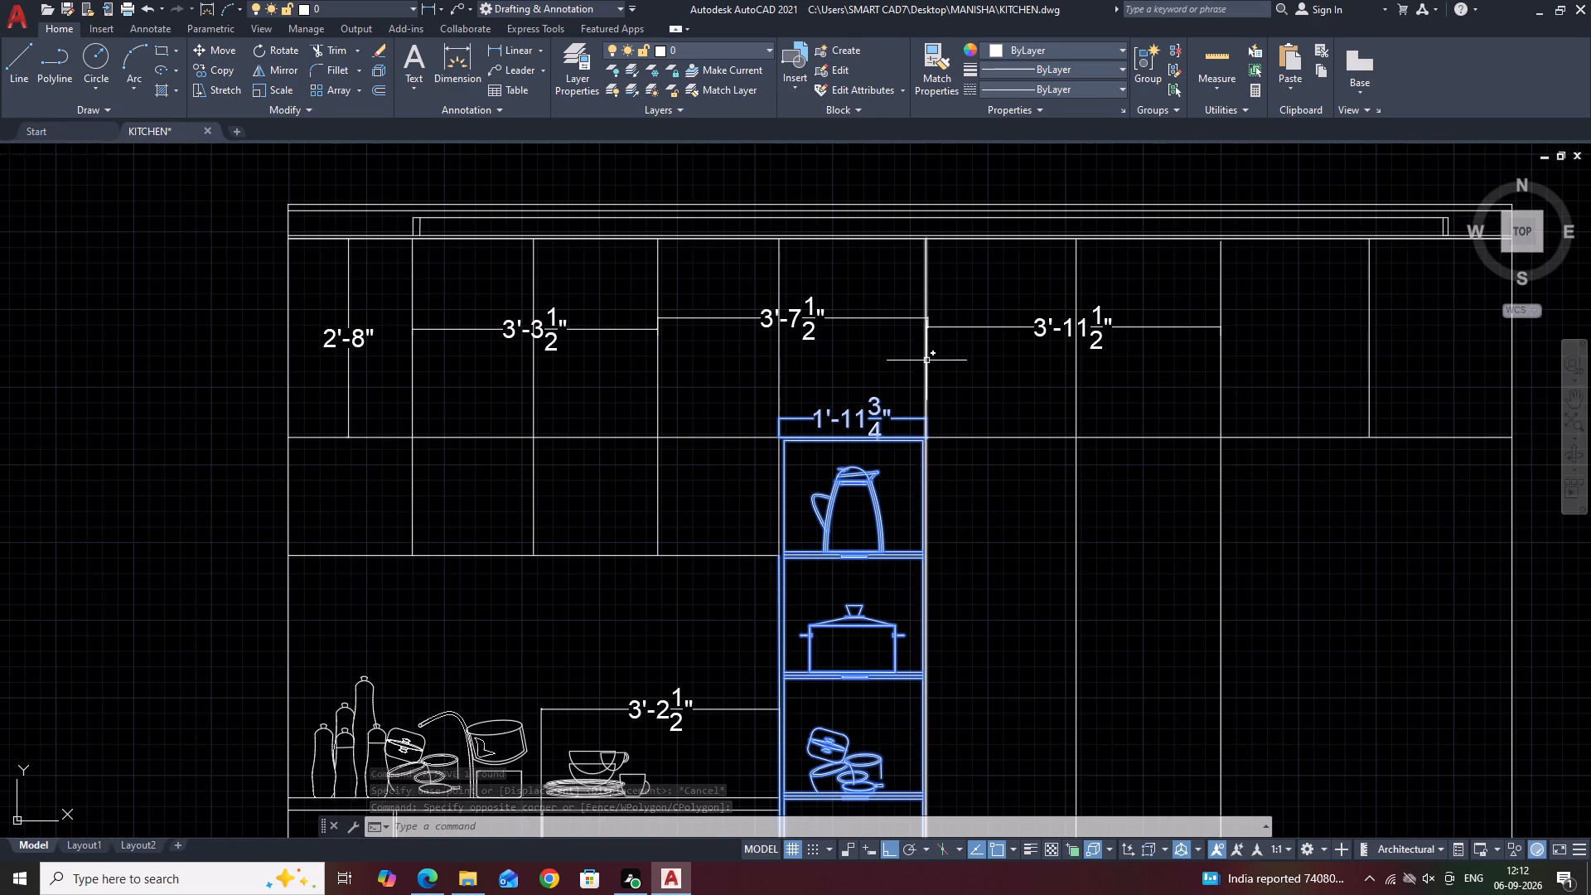
click(926, 360)
scroll(921, 346, up, 2)
key(m)
key(space)
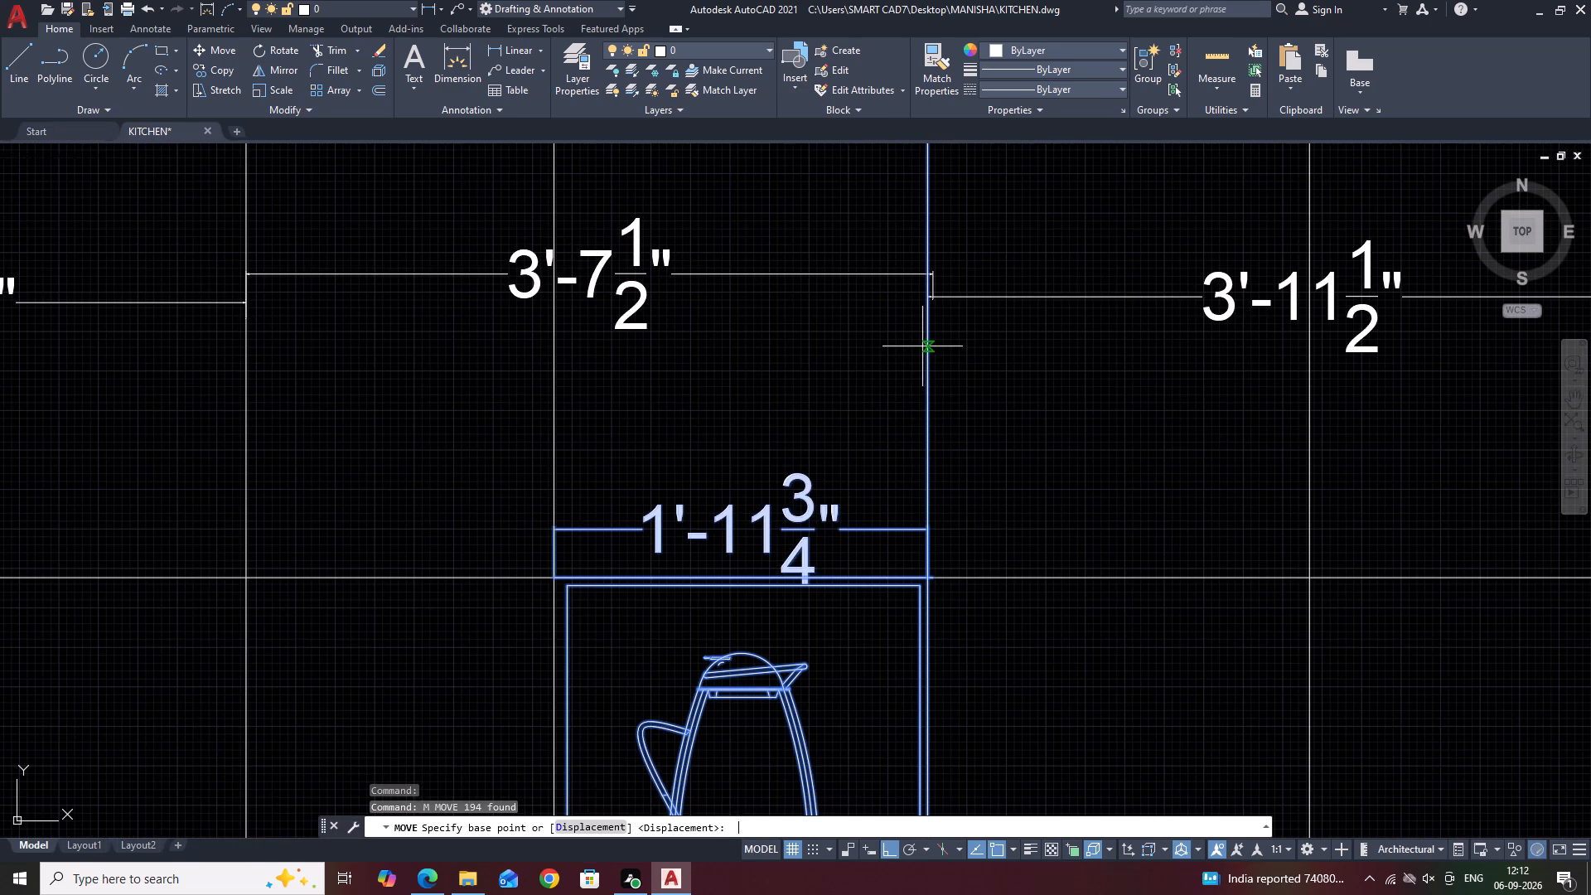
scroll(930, 294, up, 5)
click(873, 231)
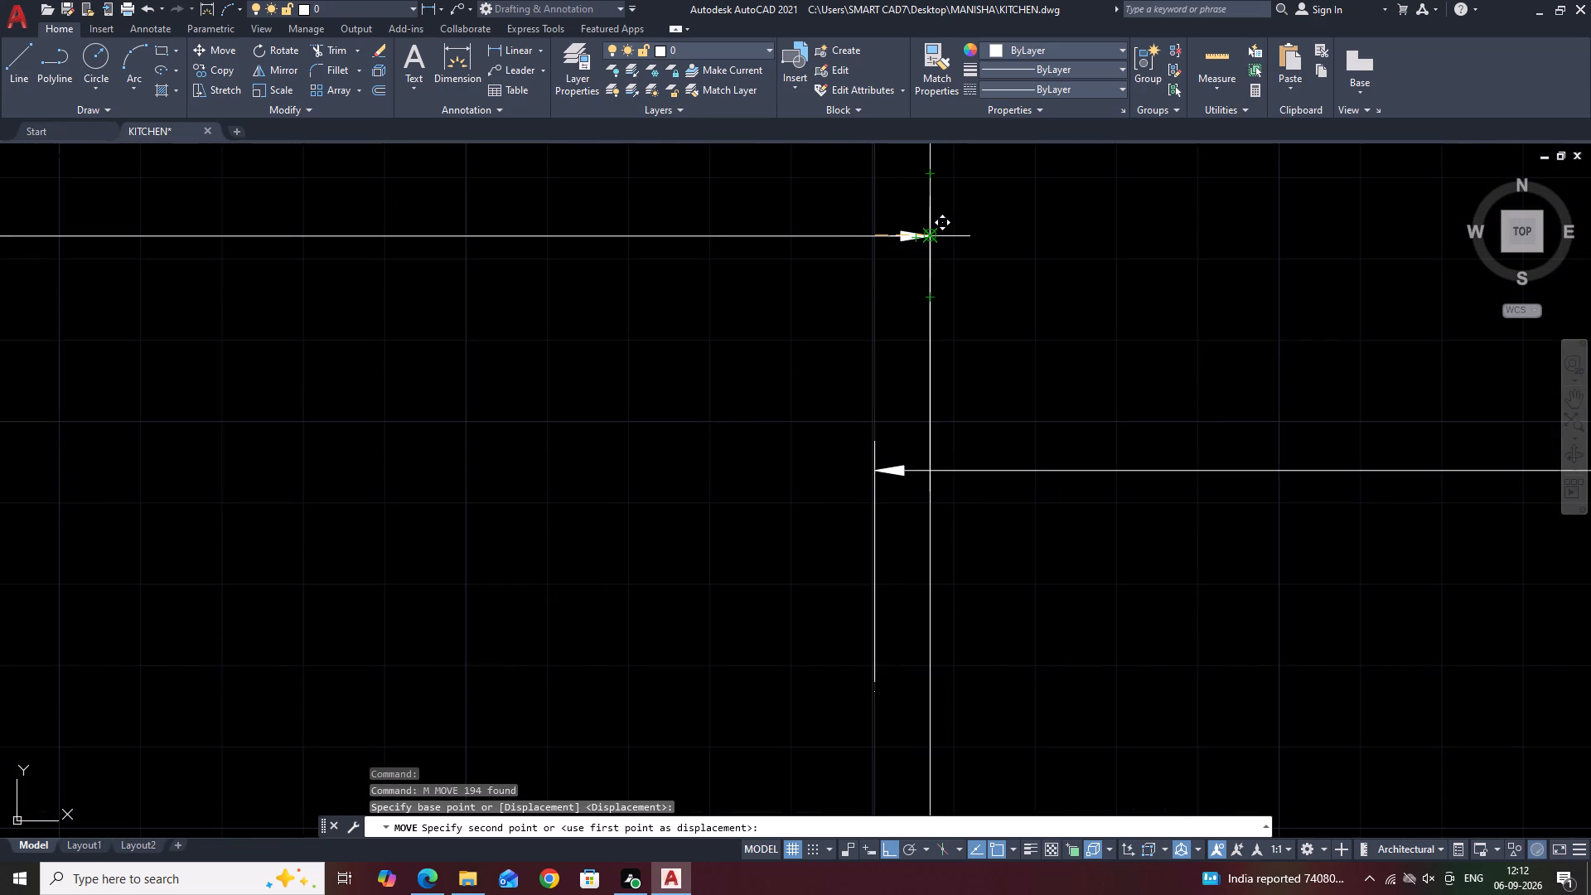
click(929, 239)
Move the 3'-11 1/2" dimension so its left end starts at the shifted divider line beside the shelf unit.
scroll(859, 330, down, 8)
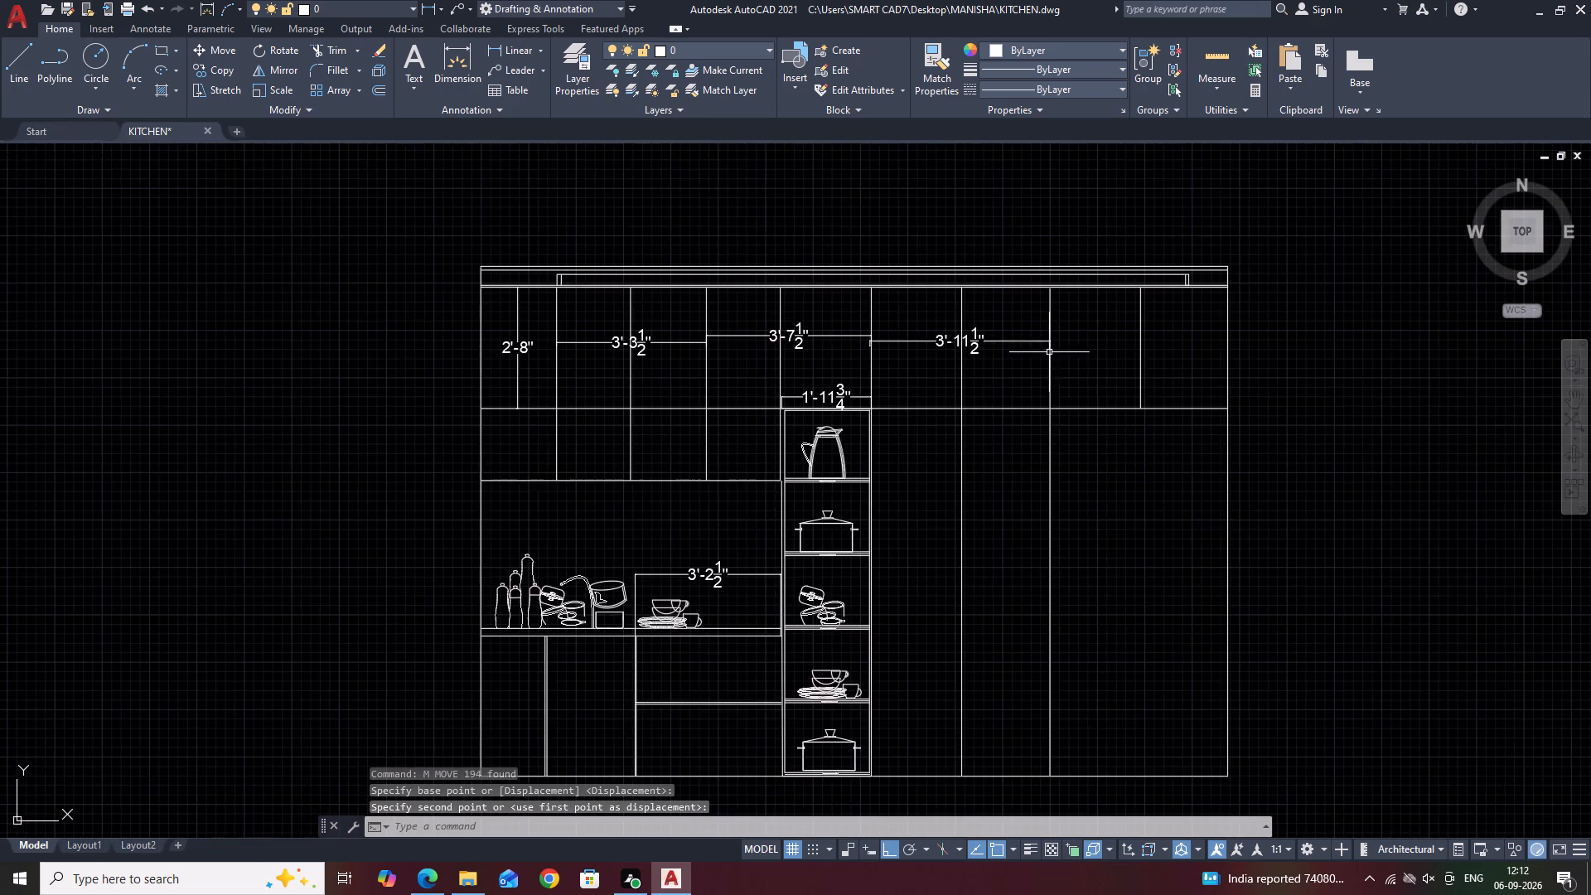
scroll(986, 336, up, 2)
click(1066, 317)
click(1003, 383)
middle_drag(1060, 366, 980, 424)
key(m)
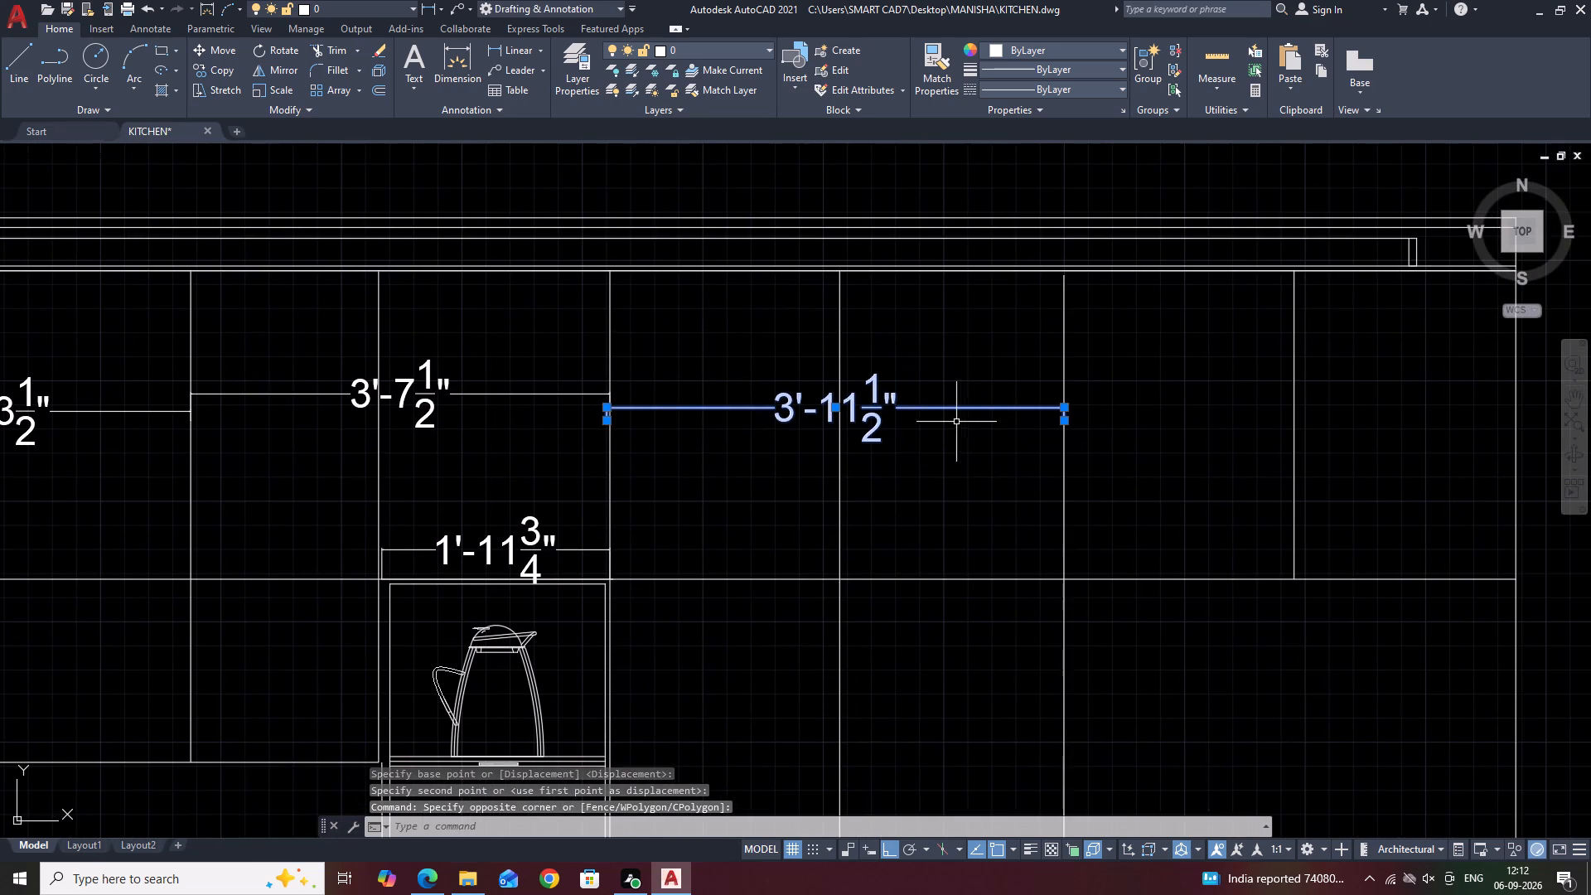
key(space)
scroll(621, 431, up, 3)
click(549, 390)
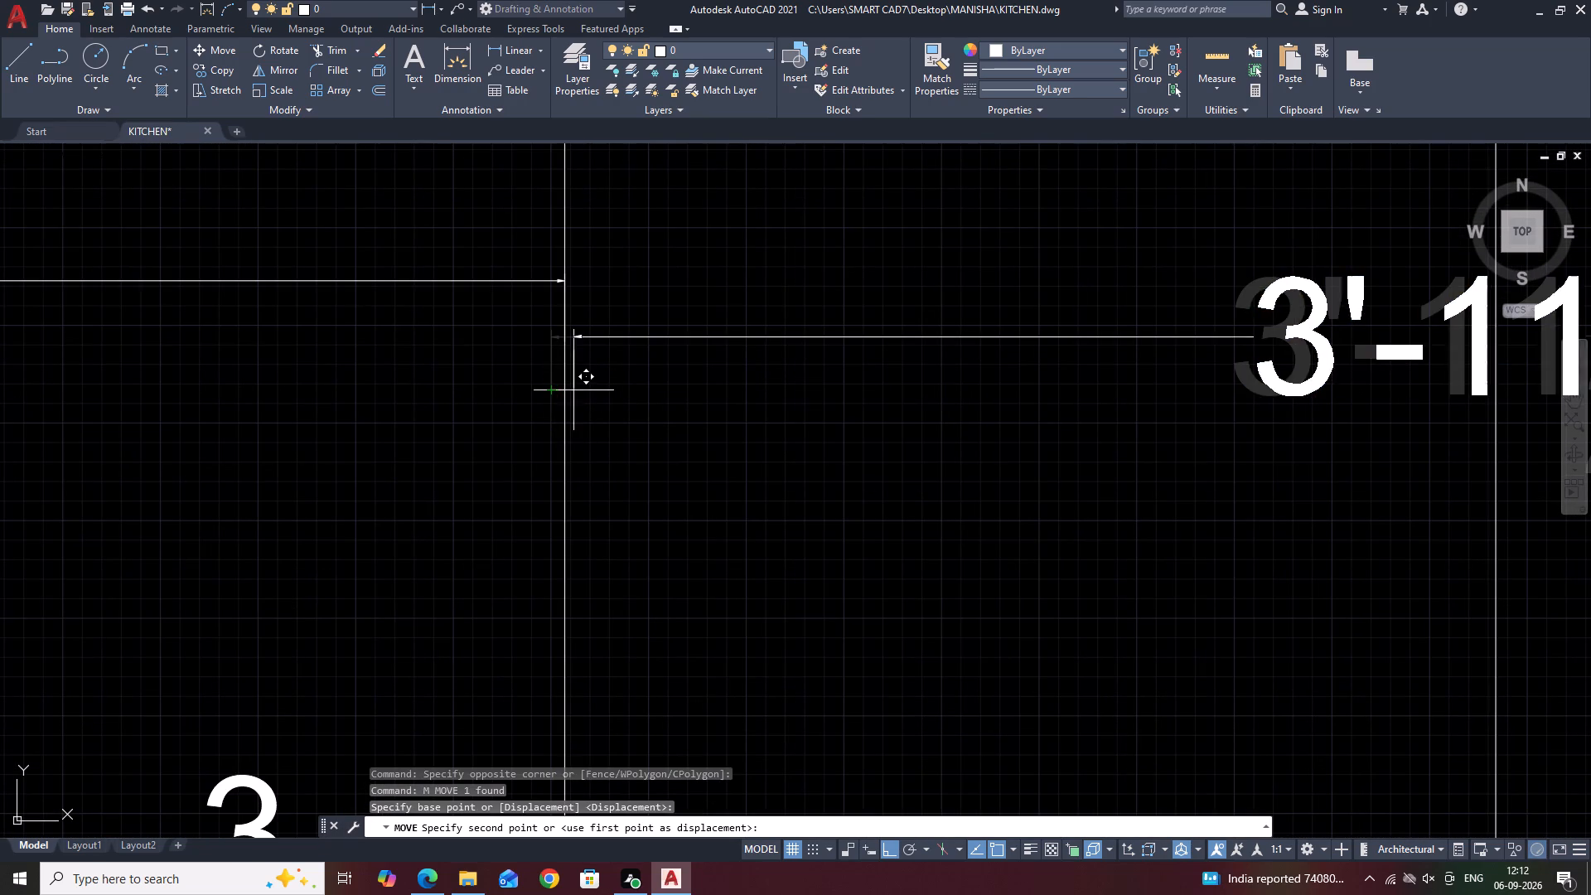
click(565, 390)
Move the full-height divider line to the right end of the 3'-11 1/2" dimension.
scroll(756, 399, down, 7)
scroll(857, 438, up, 2)
click(941, 391)
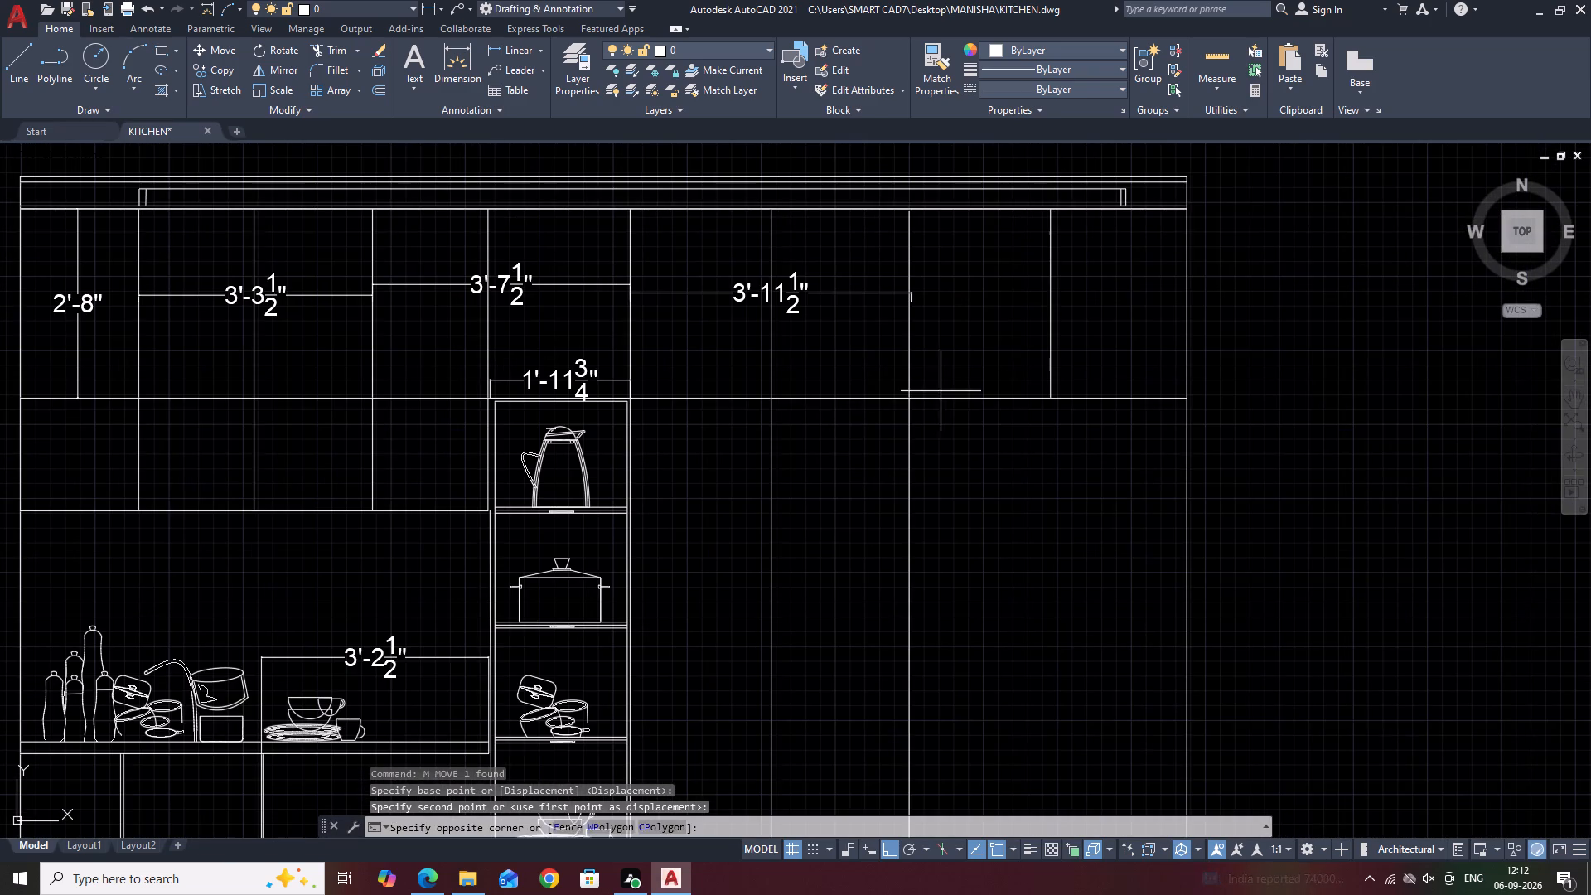
click(876, 350)
middle_drag(904, 364, 898, 459)
key(m)
key(space)
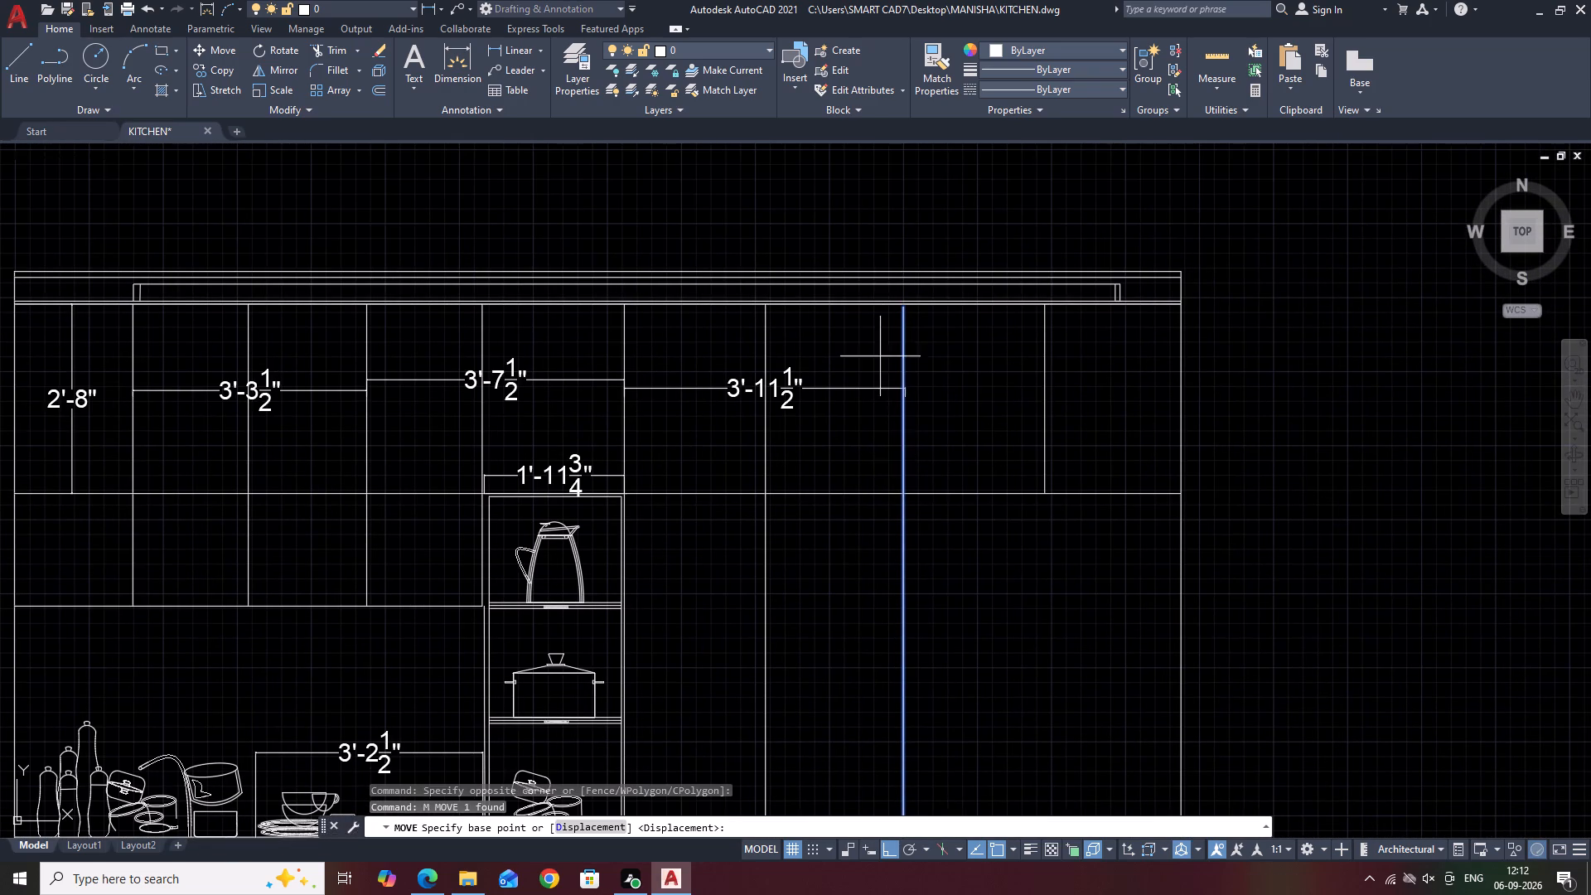
scroll(890, 390, up, 2)
click(920, 389)
scroll(936, 386, up, 2)
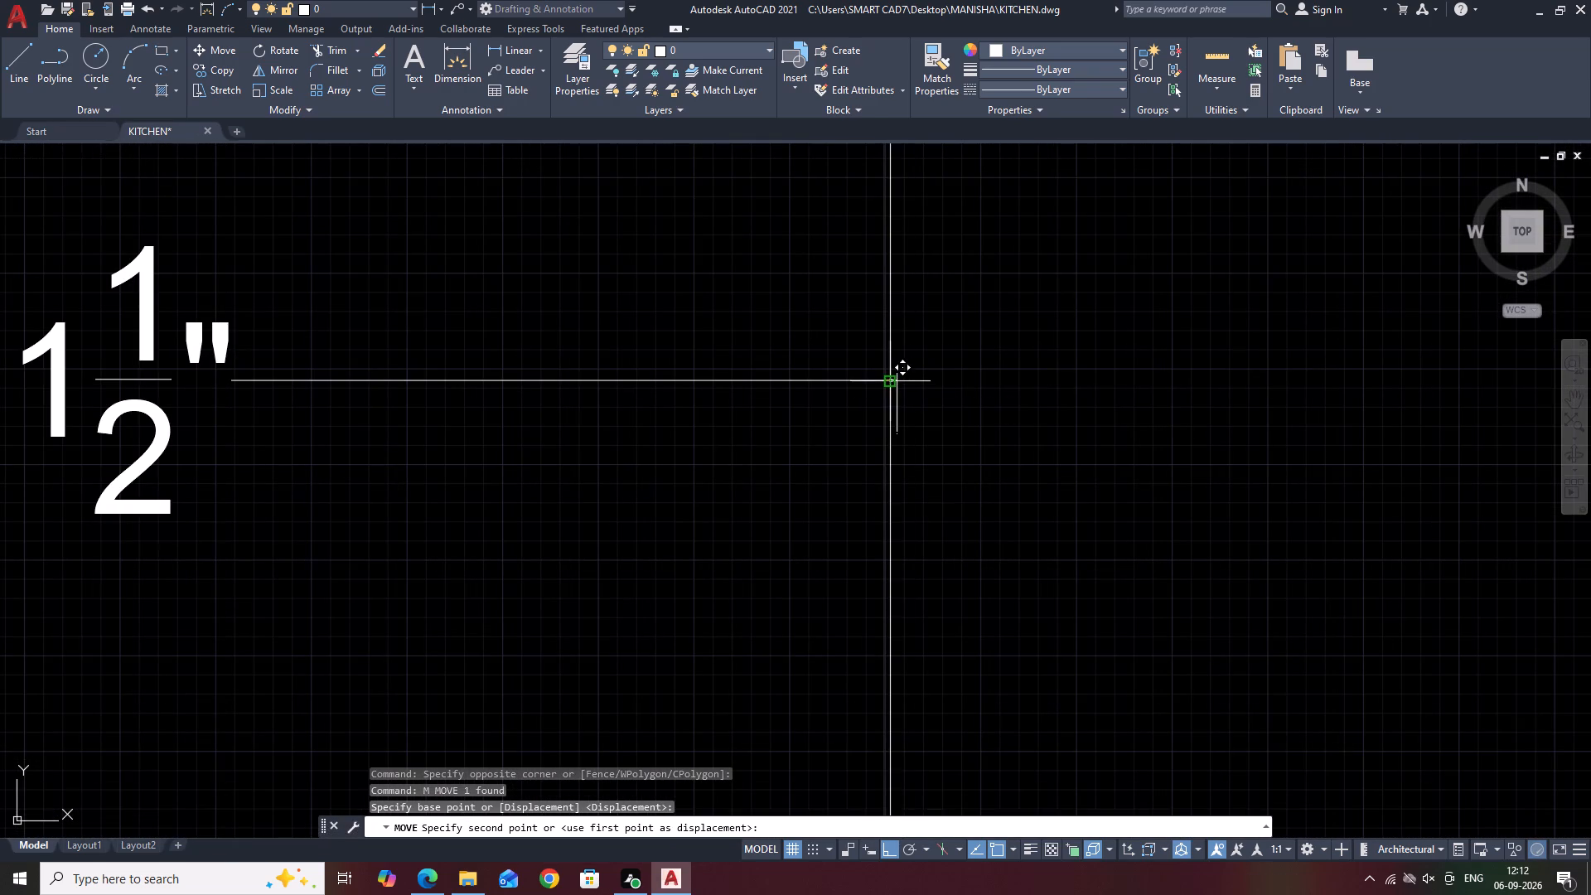
click(896, 382)
scroll(1004, 375, down, 3)
key(Escape)
Review the elevation's bay widths and the alignment of the divider lines with the shelf unit's left side.
scroll(1005, 374, down, 4)
middle_drag(1011, 375, 1030, 337)
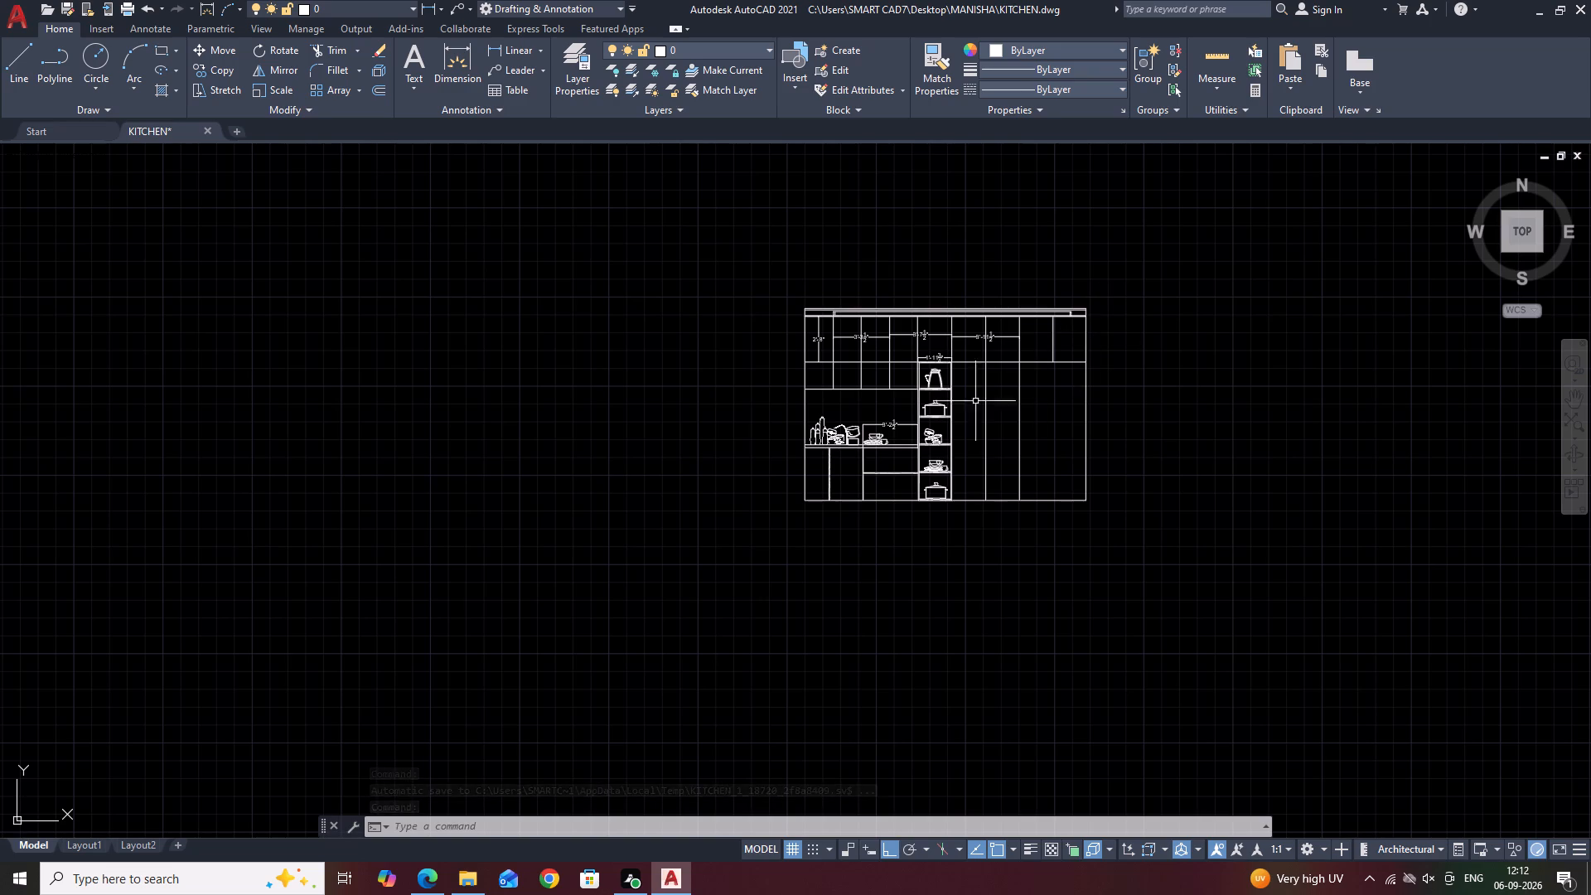
scroll(948, 341, up, 2)
middle_drag(784, 453, 874, 401)
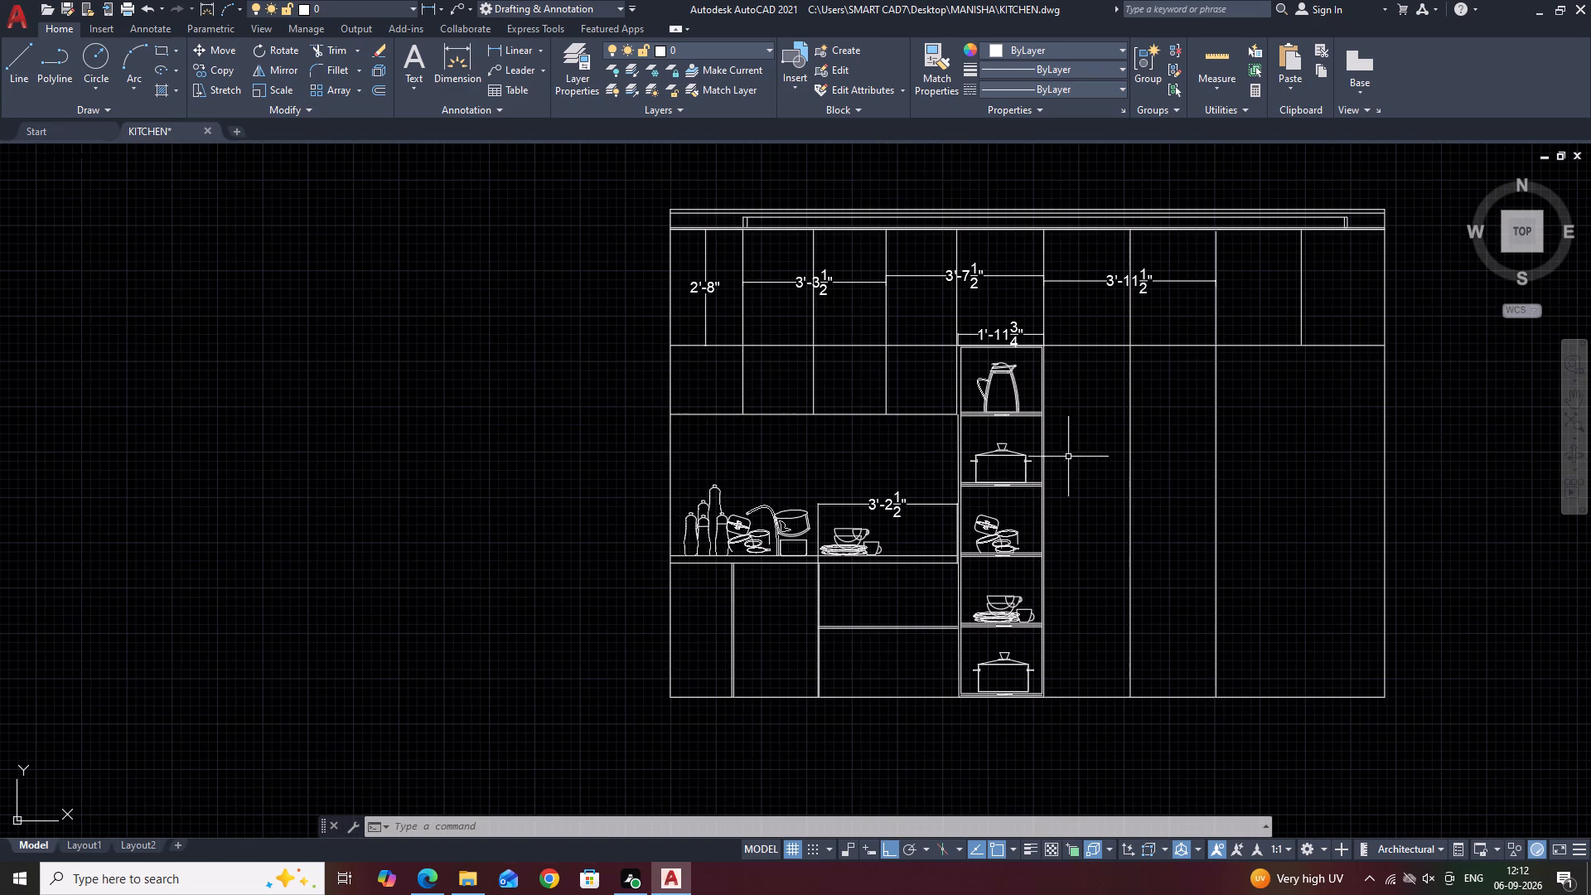
middle_drag(1147, 381, 1115, 361)
scroll(1024, 360, up, 2)
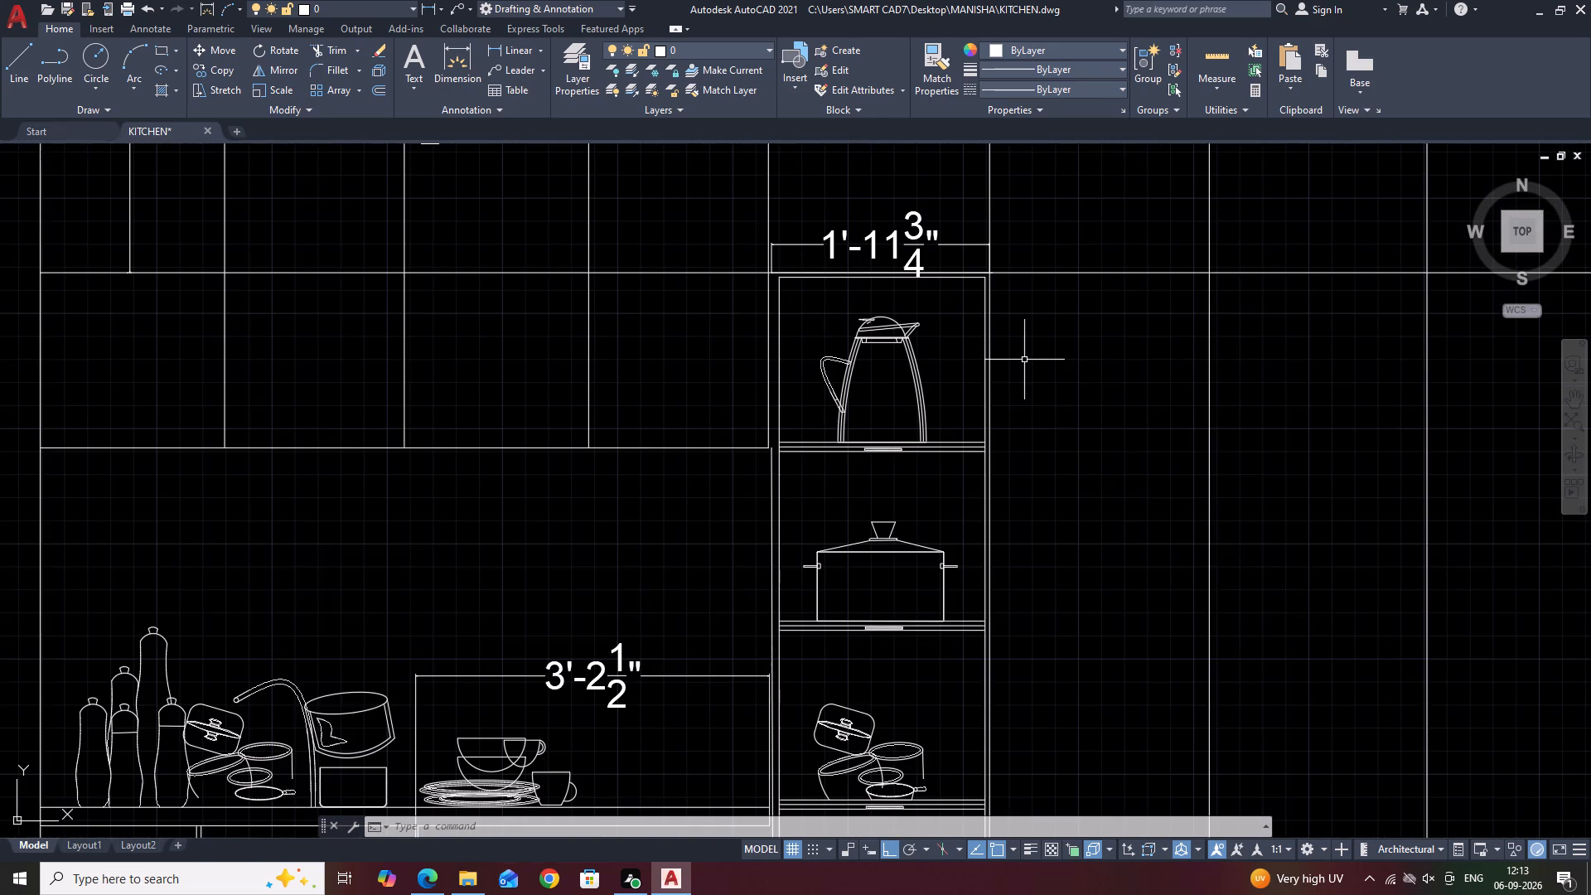
scroll(990, 278, down, 1)
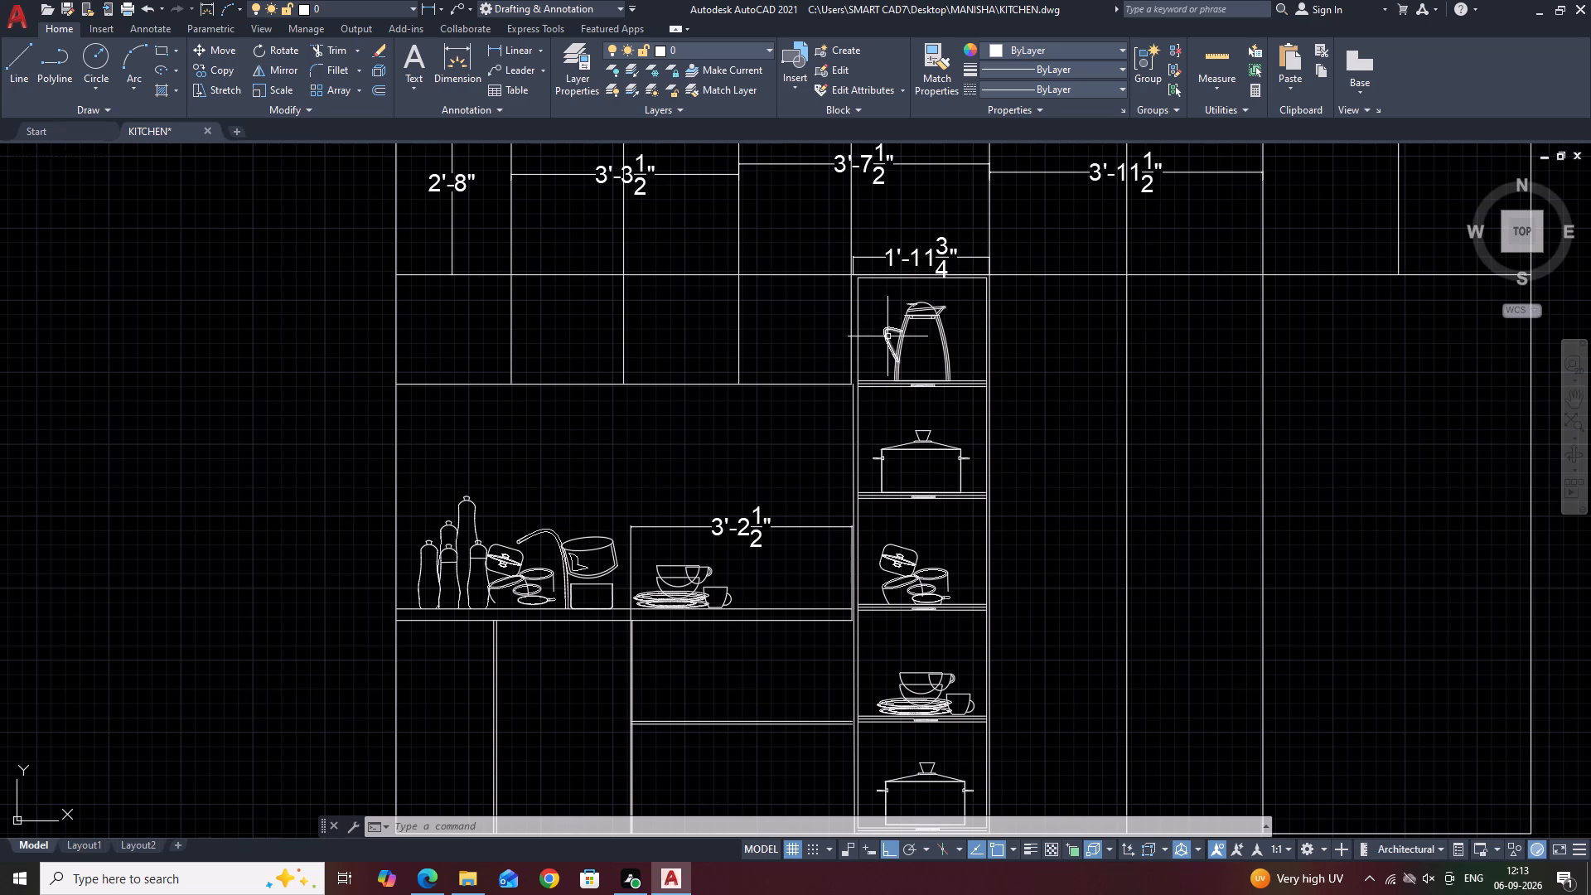
middle_drag(882, 283, 916, 319)
scroll(900, 310, up, 2)
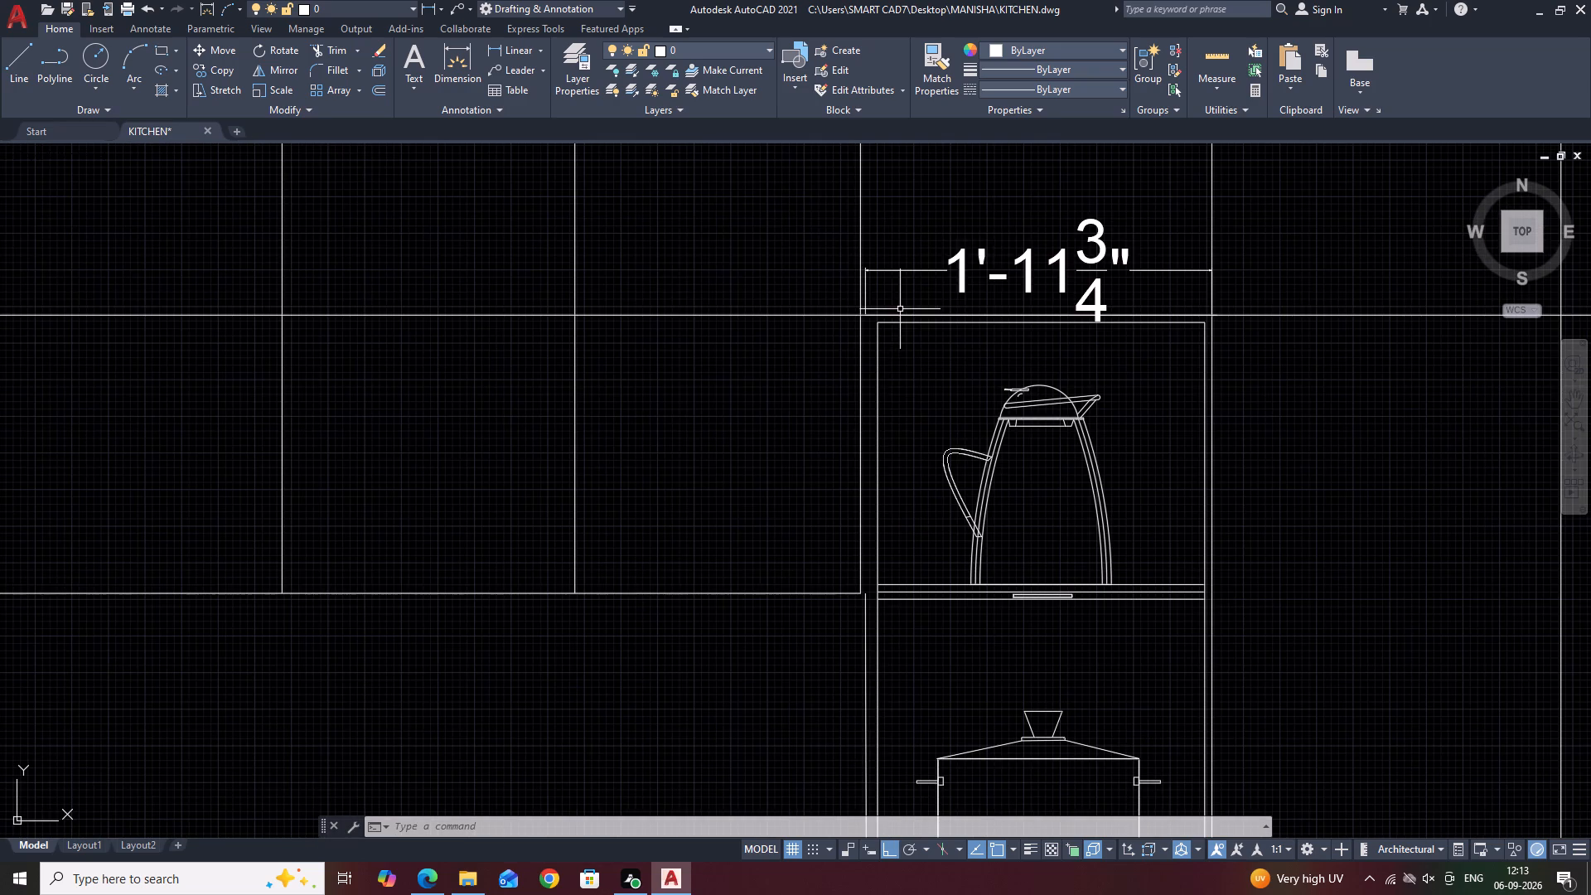
middle_drag(1010, 248, 1031, 309)
scroll(1022, 302, down, 2)
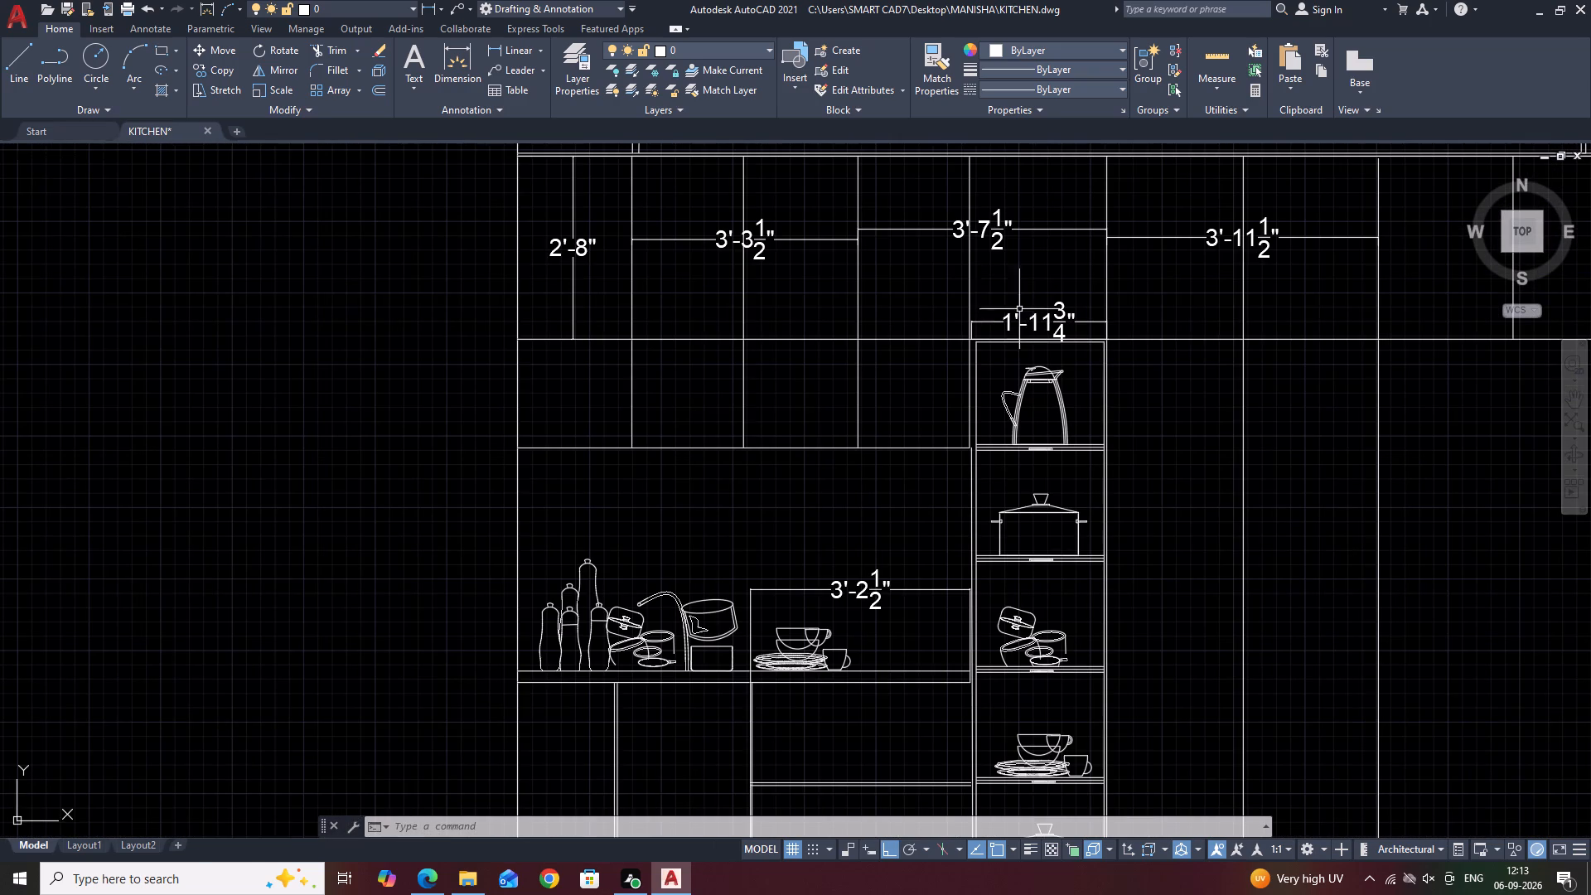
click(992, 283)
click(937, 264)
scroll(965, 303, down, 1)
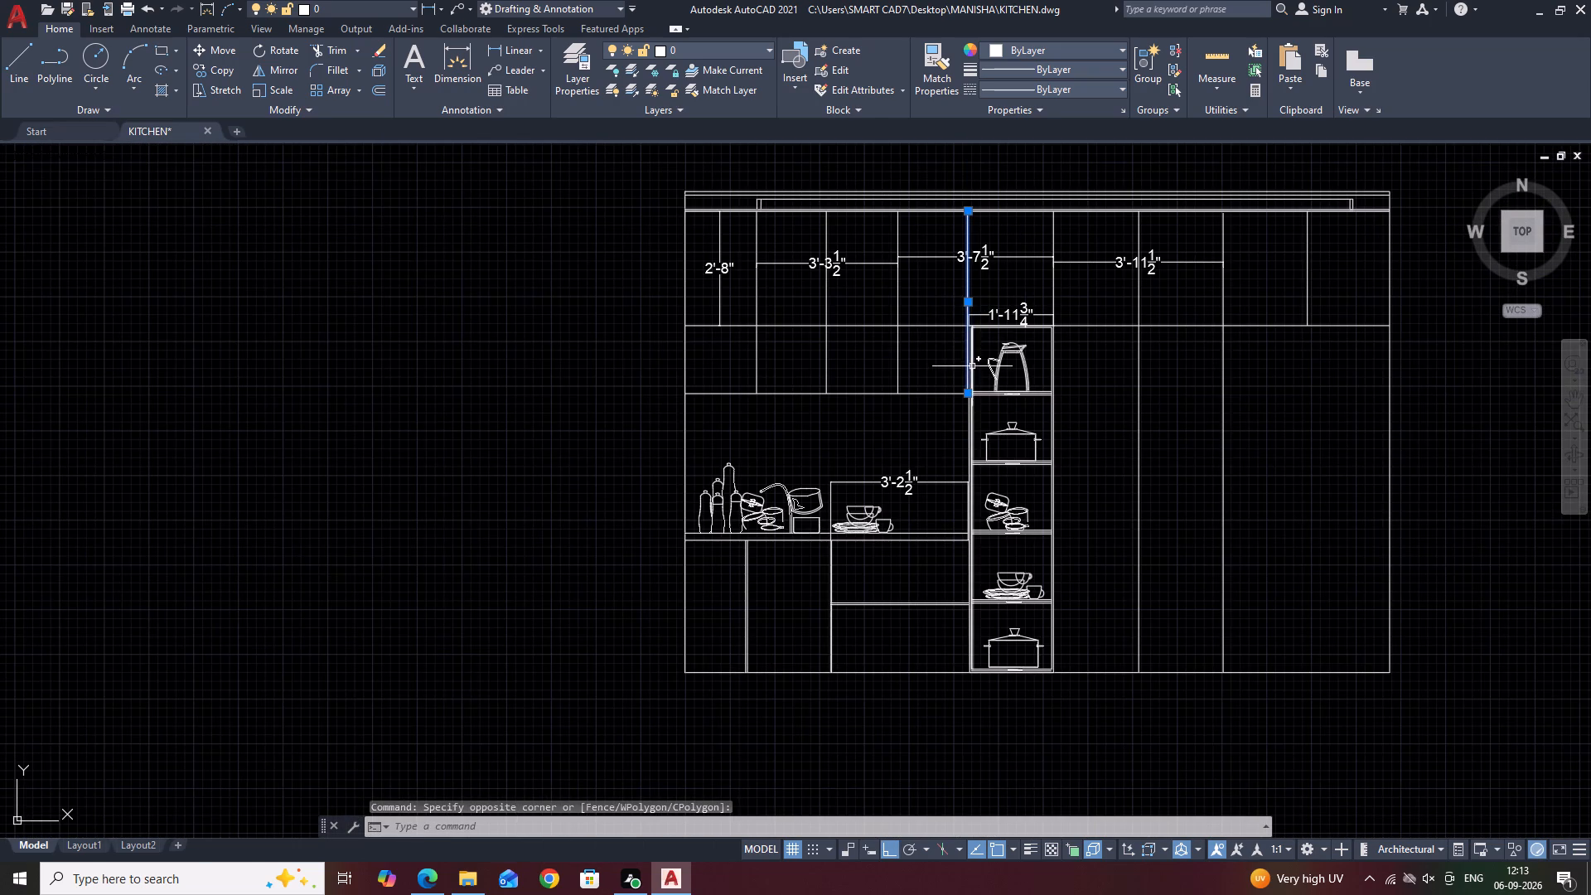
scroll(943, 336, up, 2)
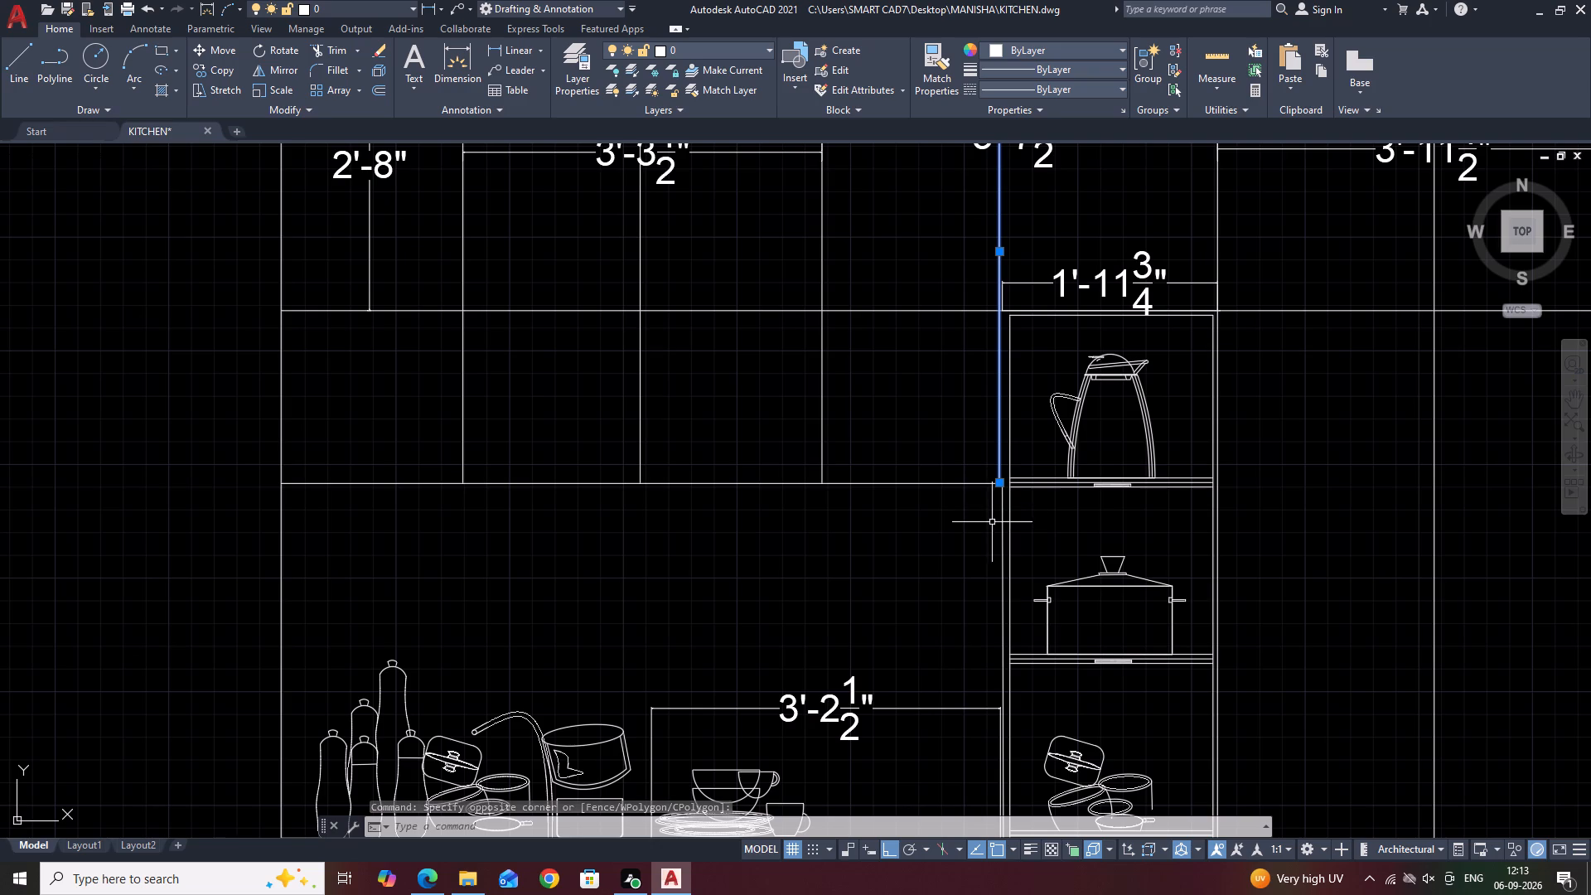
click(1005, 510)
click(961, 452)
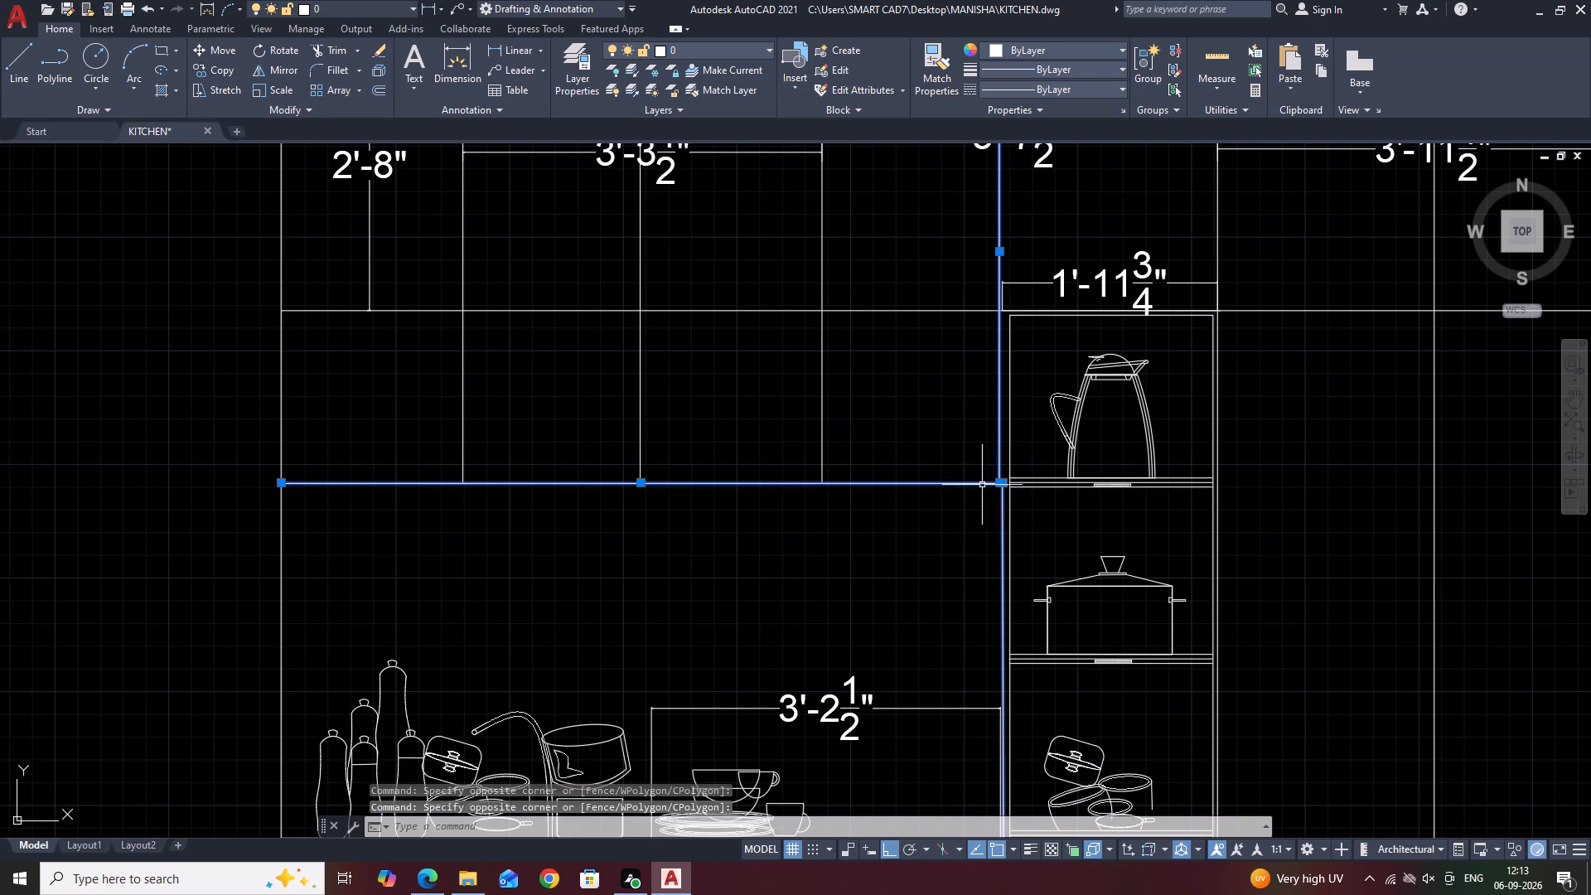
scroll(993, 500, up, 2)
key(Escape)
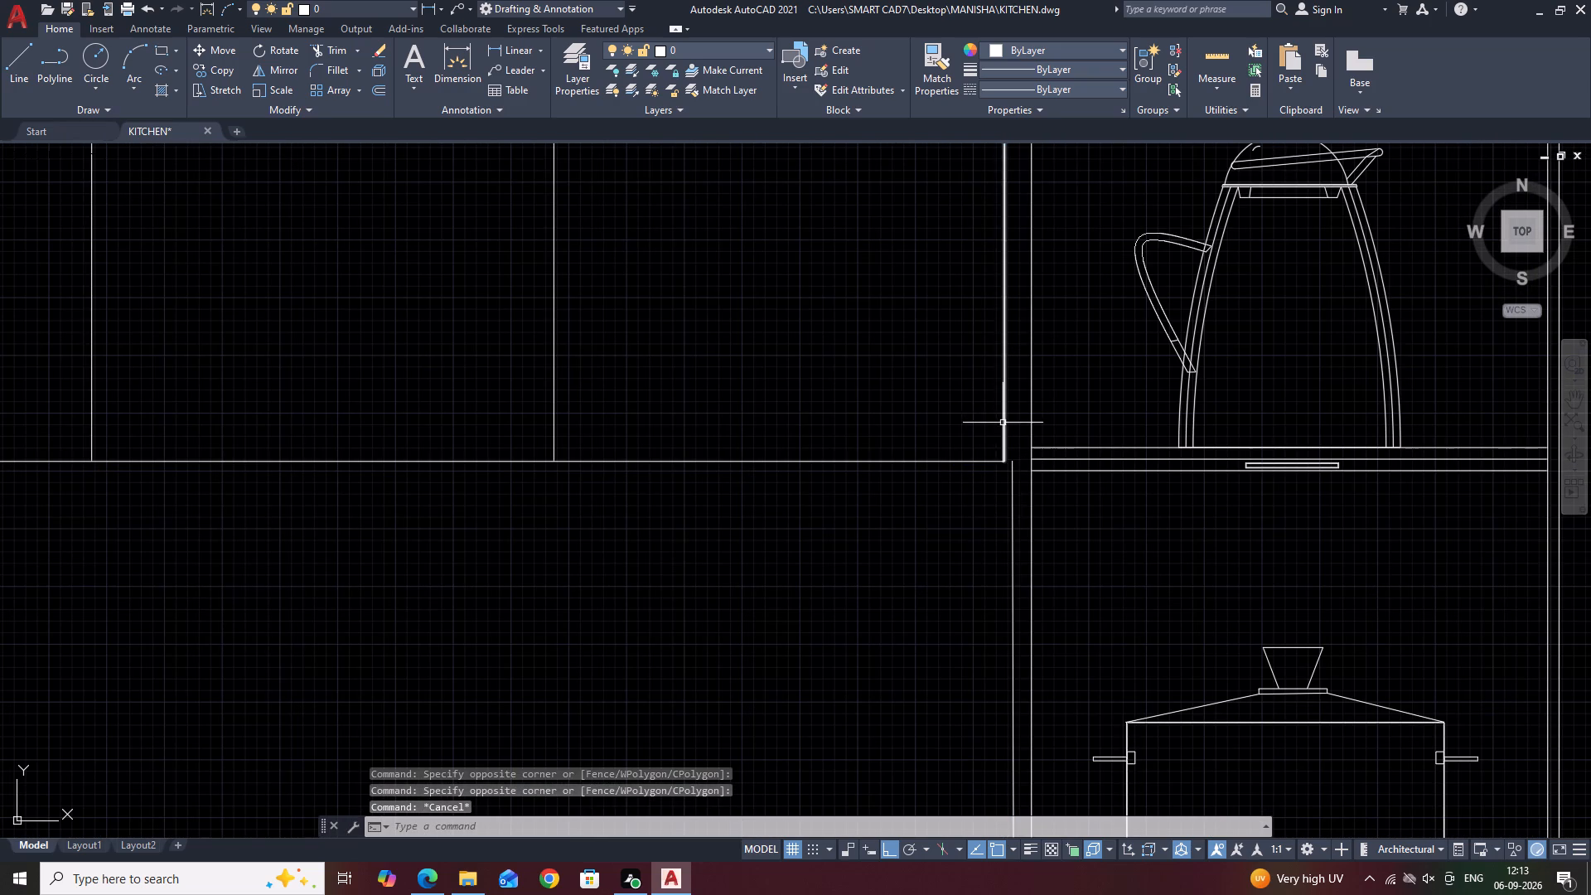
Move the upper cabinet divider and the shelf unit's left side line to the left end of the 1'-11 3/4" dimension.
click(1003, 419)
click(1015, 513)
click(998, 495)
middle_drag(1000, 504, 945, 612)
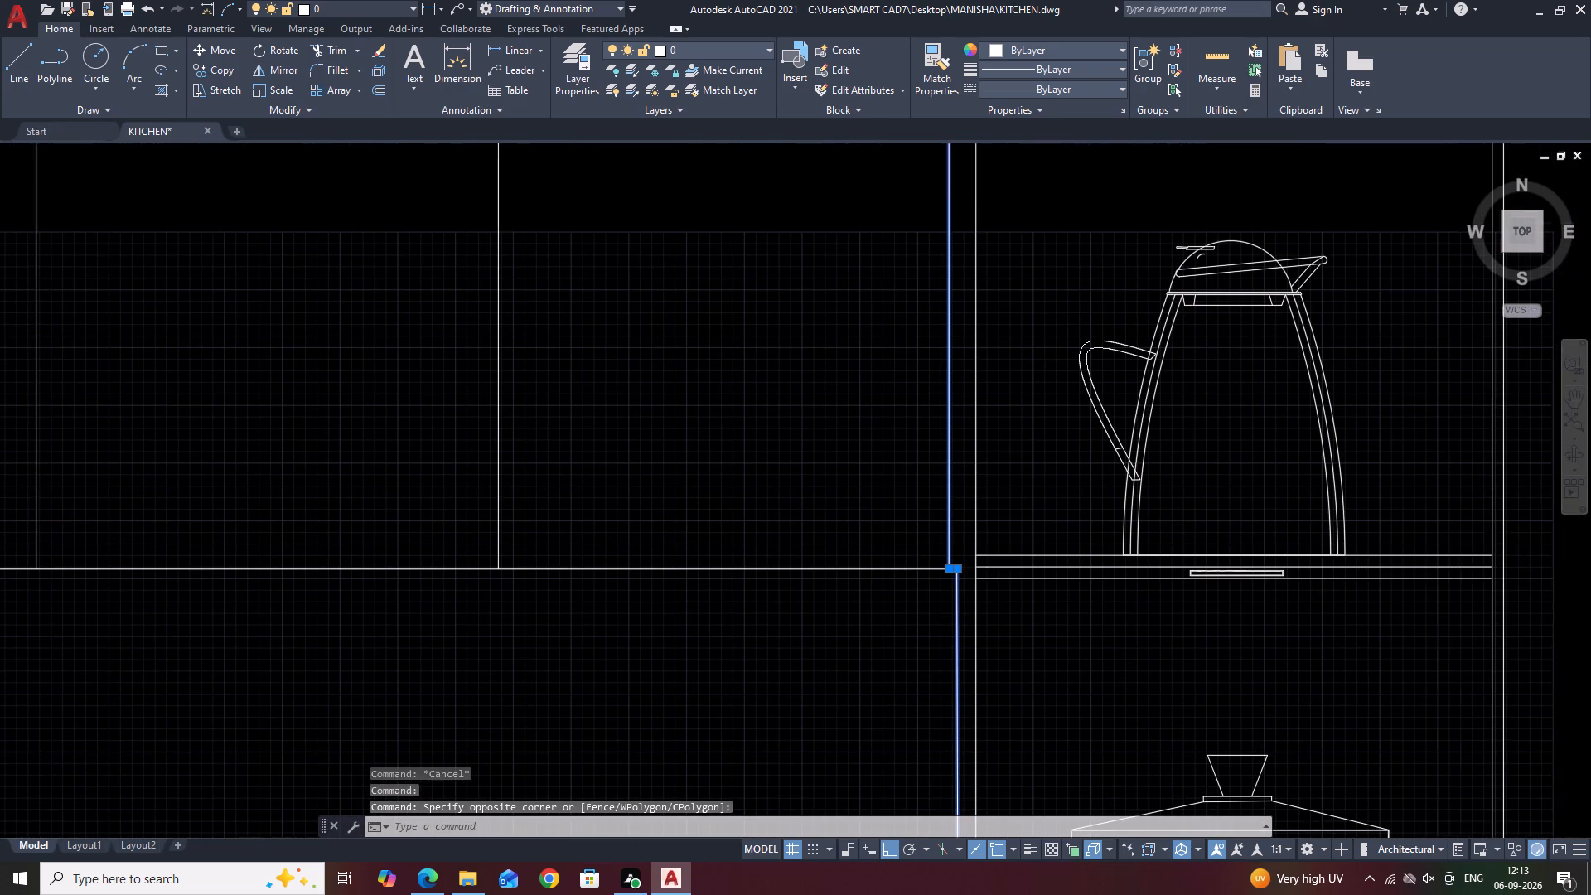
key(m)
key(space)
scroll(945, 584, down, 2)
middle_drag(978, 383, 979, 429)
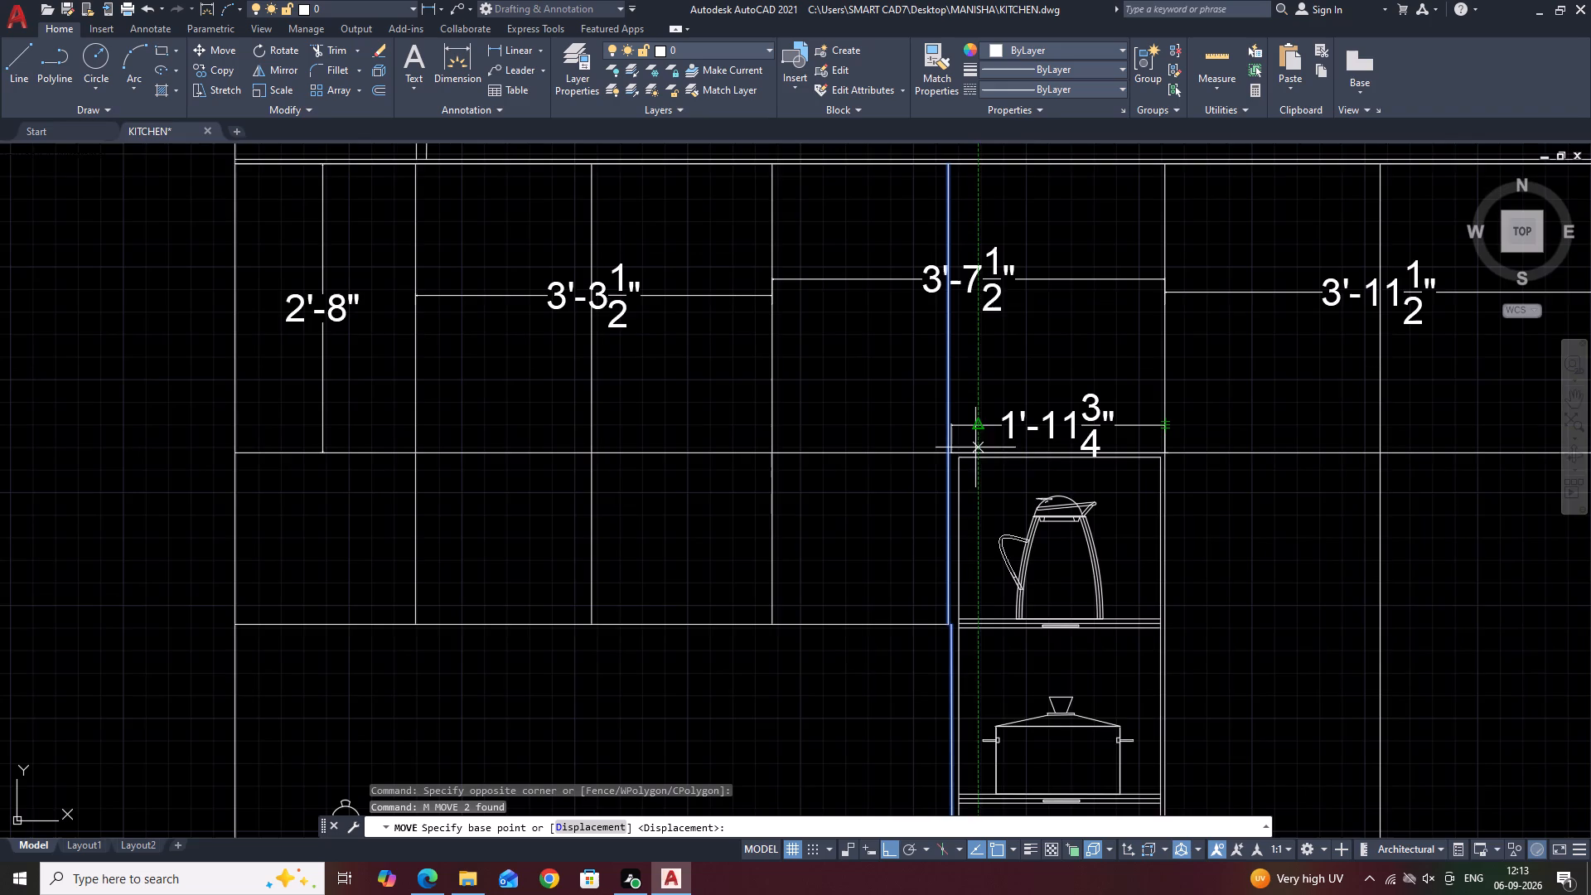
scroll(940, 451, up, 4)
click(963, 452)
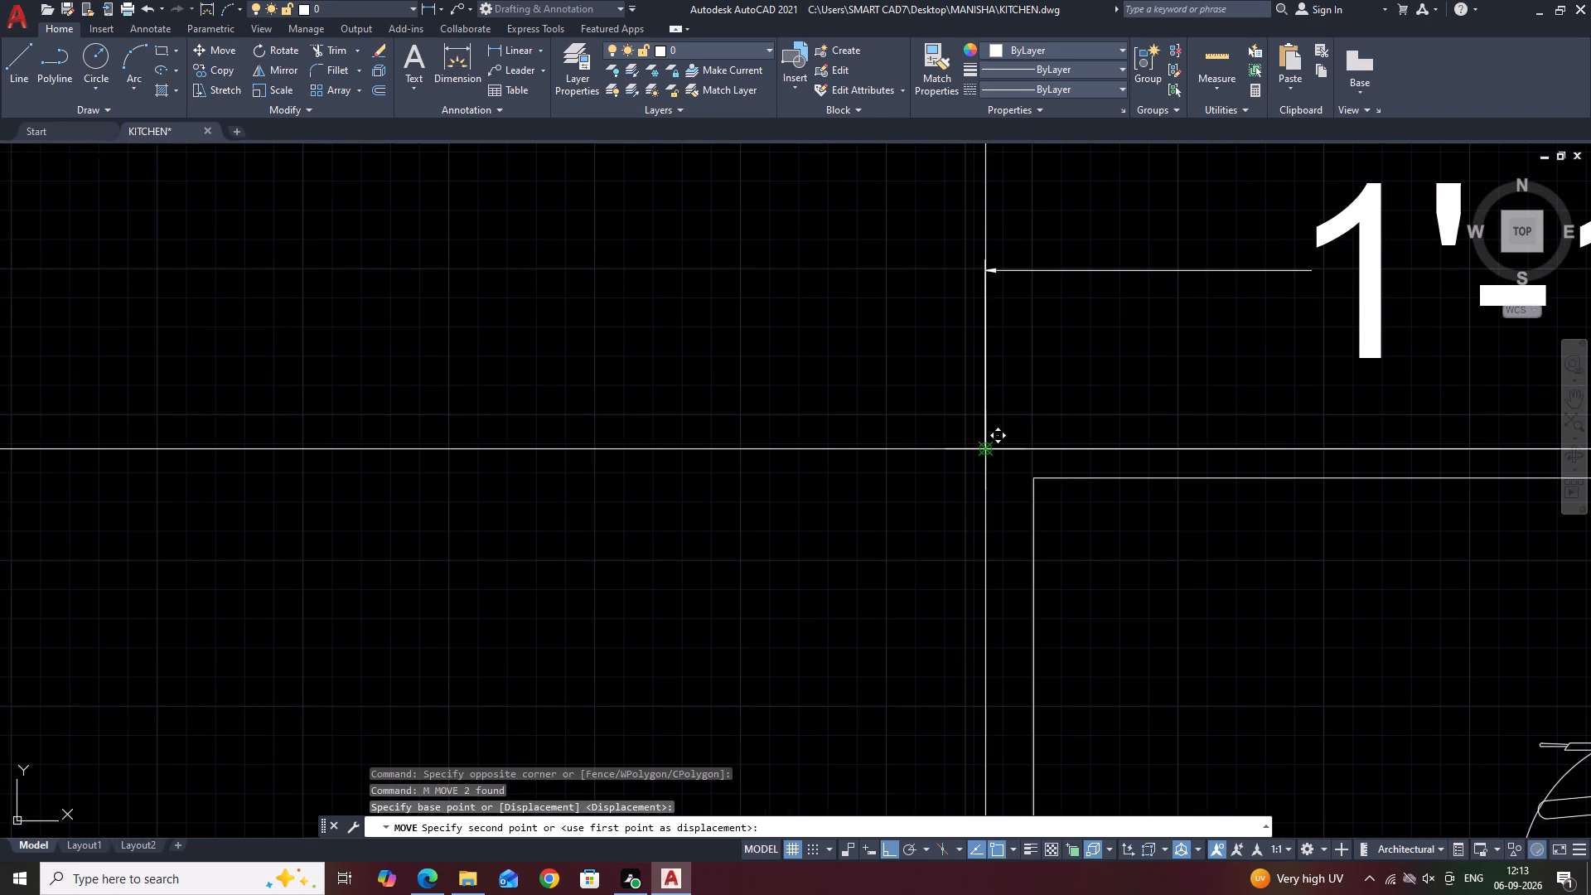
click(986, 453)
scroll(917, 428, down, 4)
middle_drag(1057, 465, 1056, 440)
key(Escape)
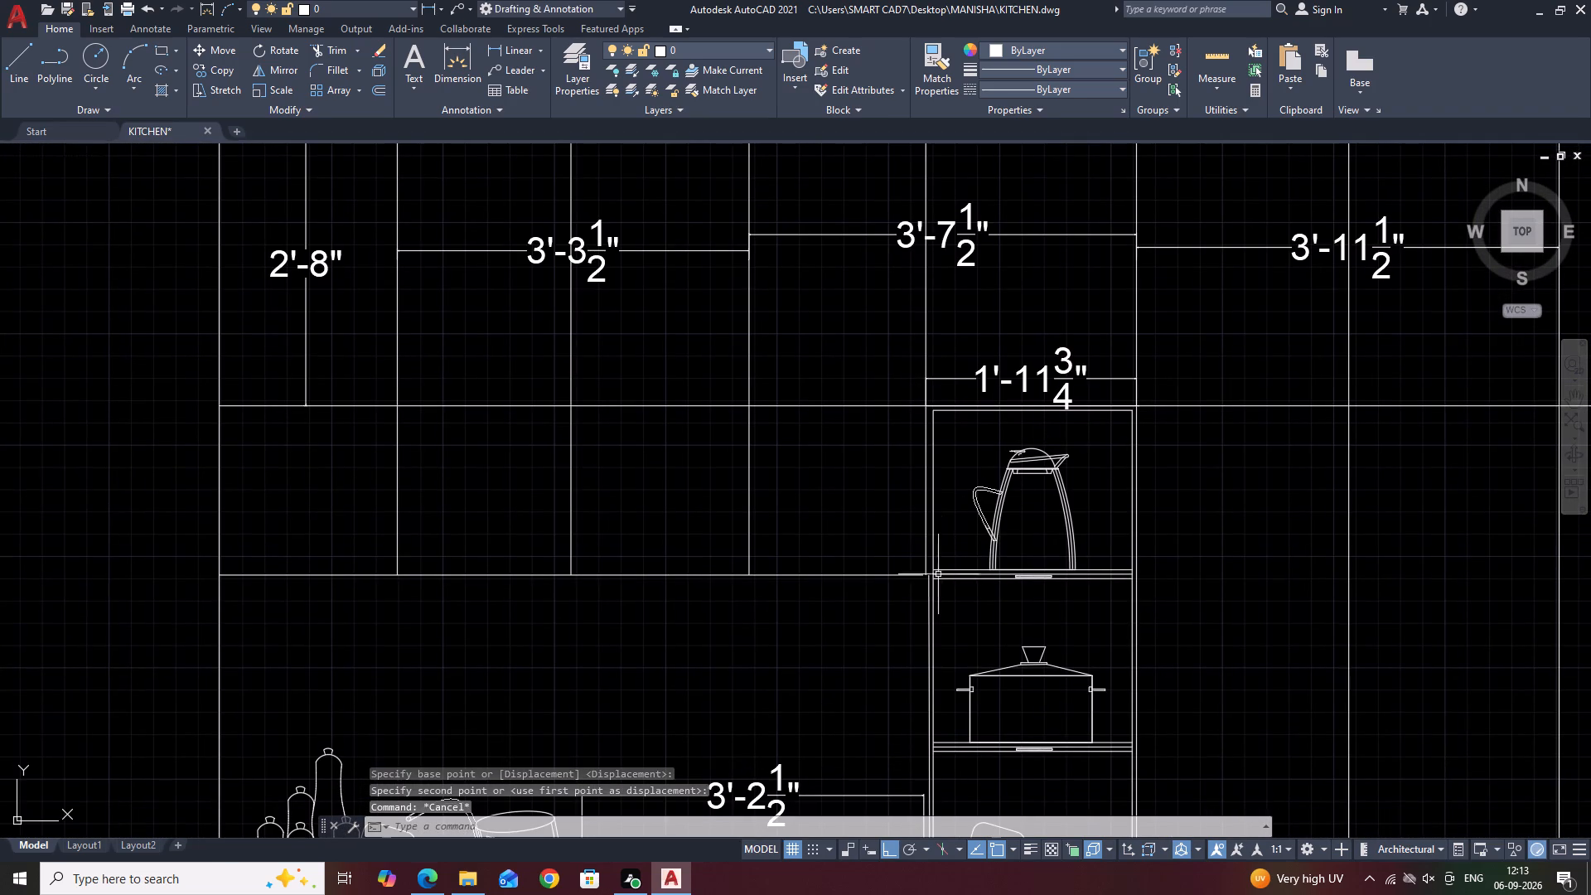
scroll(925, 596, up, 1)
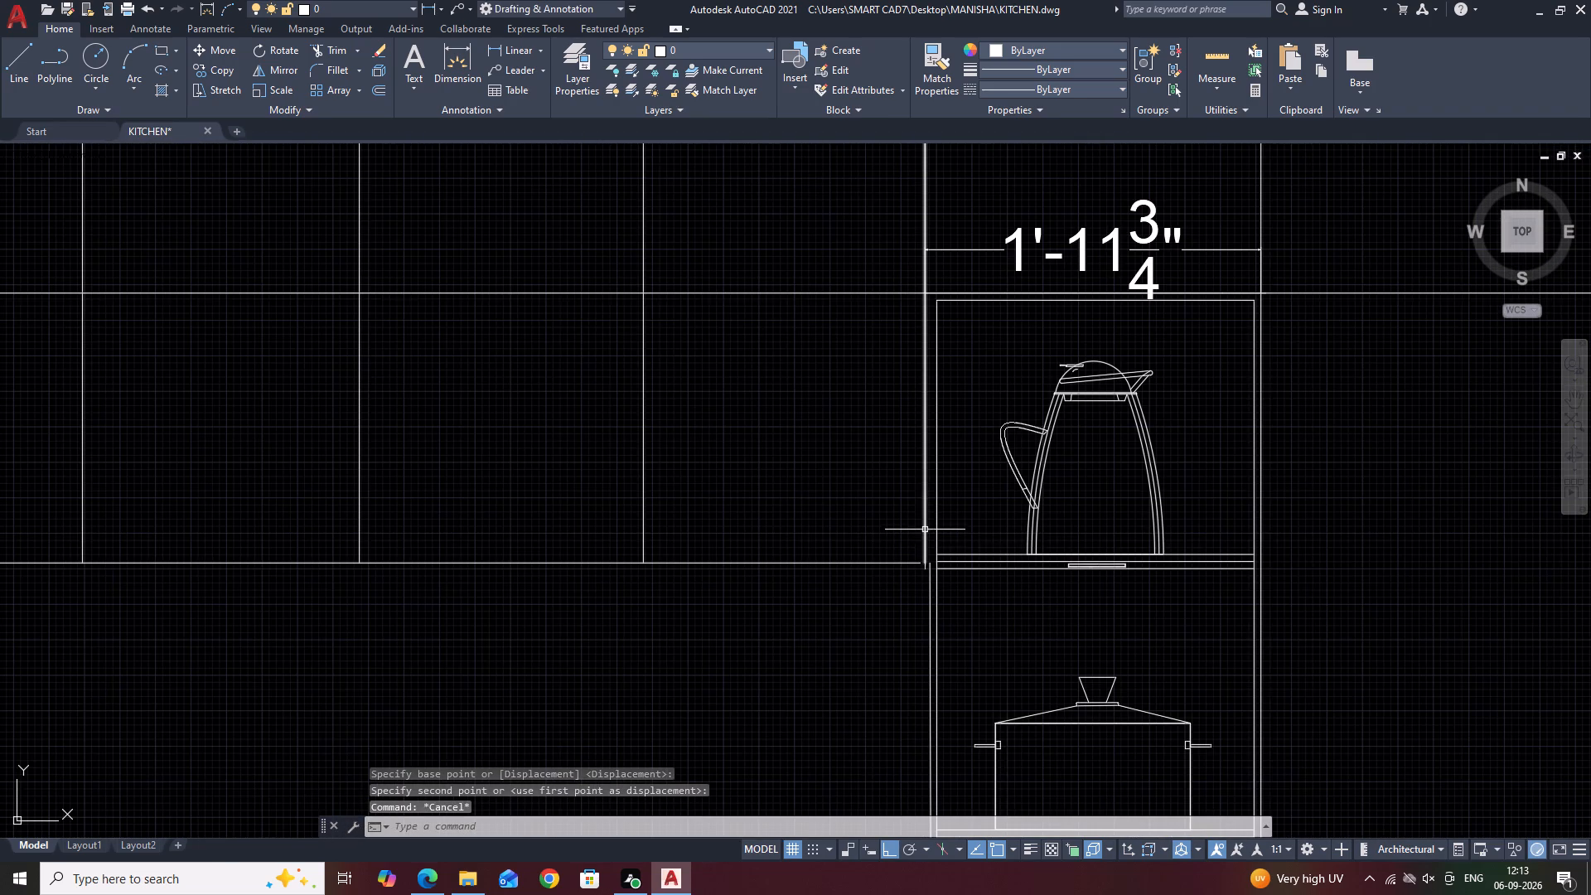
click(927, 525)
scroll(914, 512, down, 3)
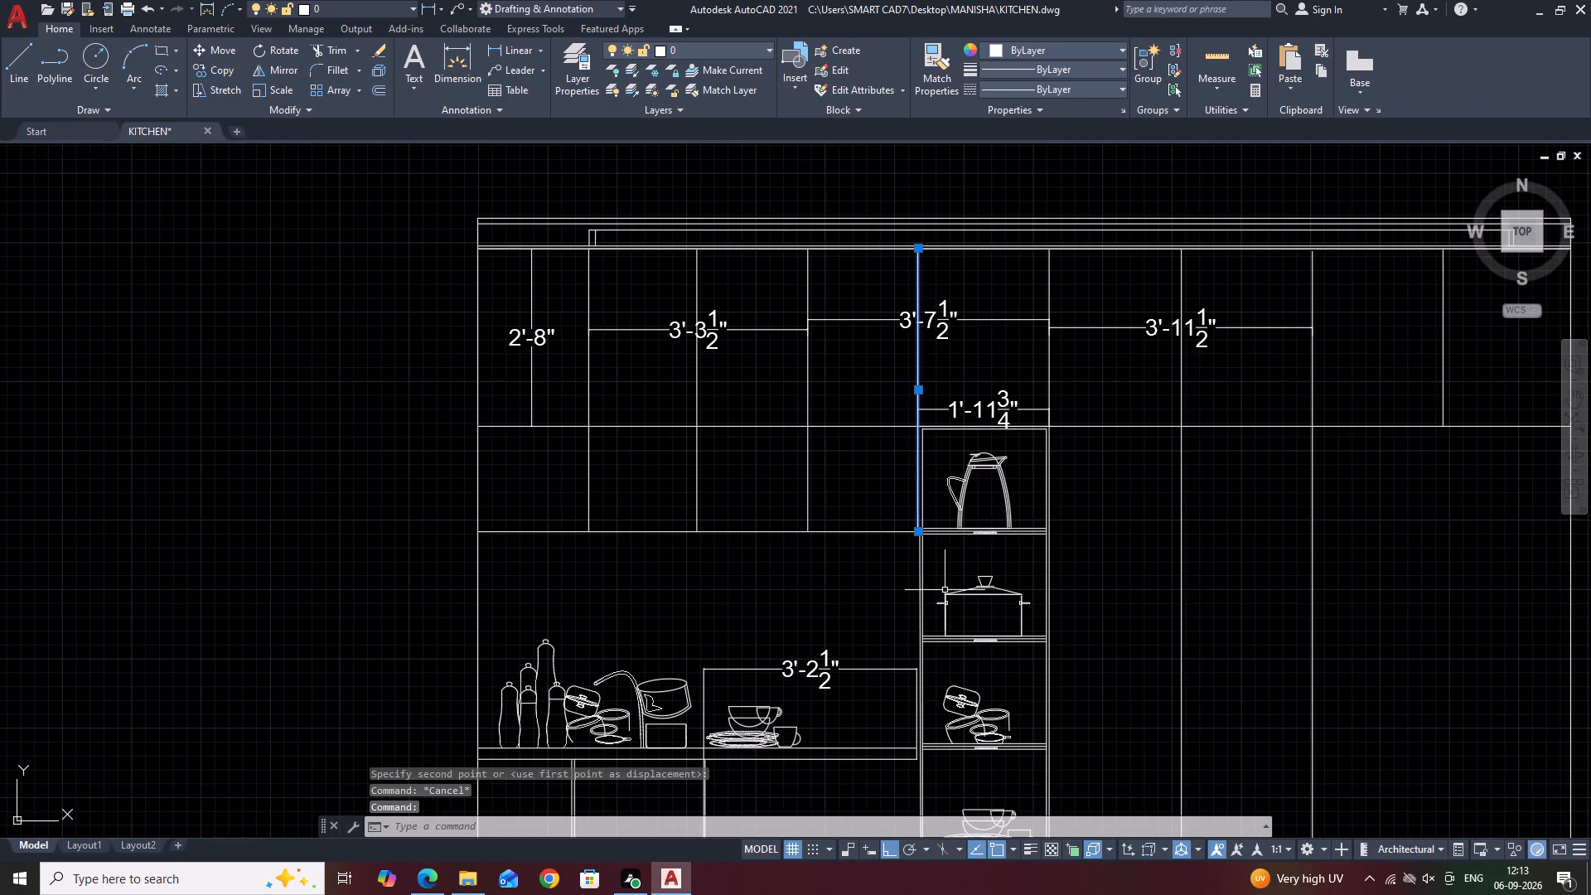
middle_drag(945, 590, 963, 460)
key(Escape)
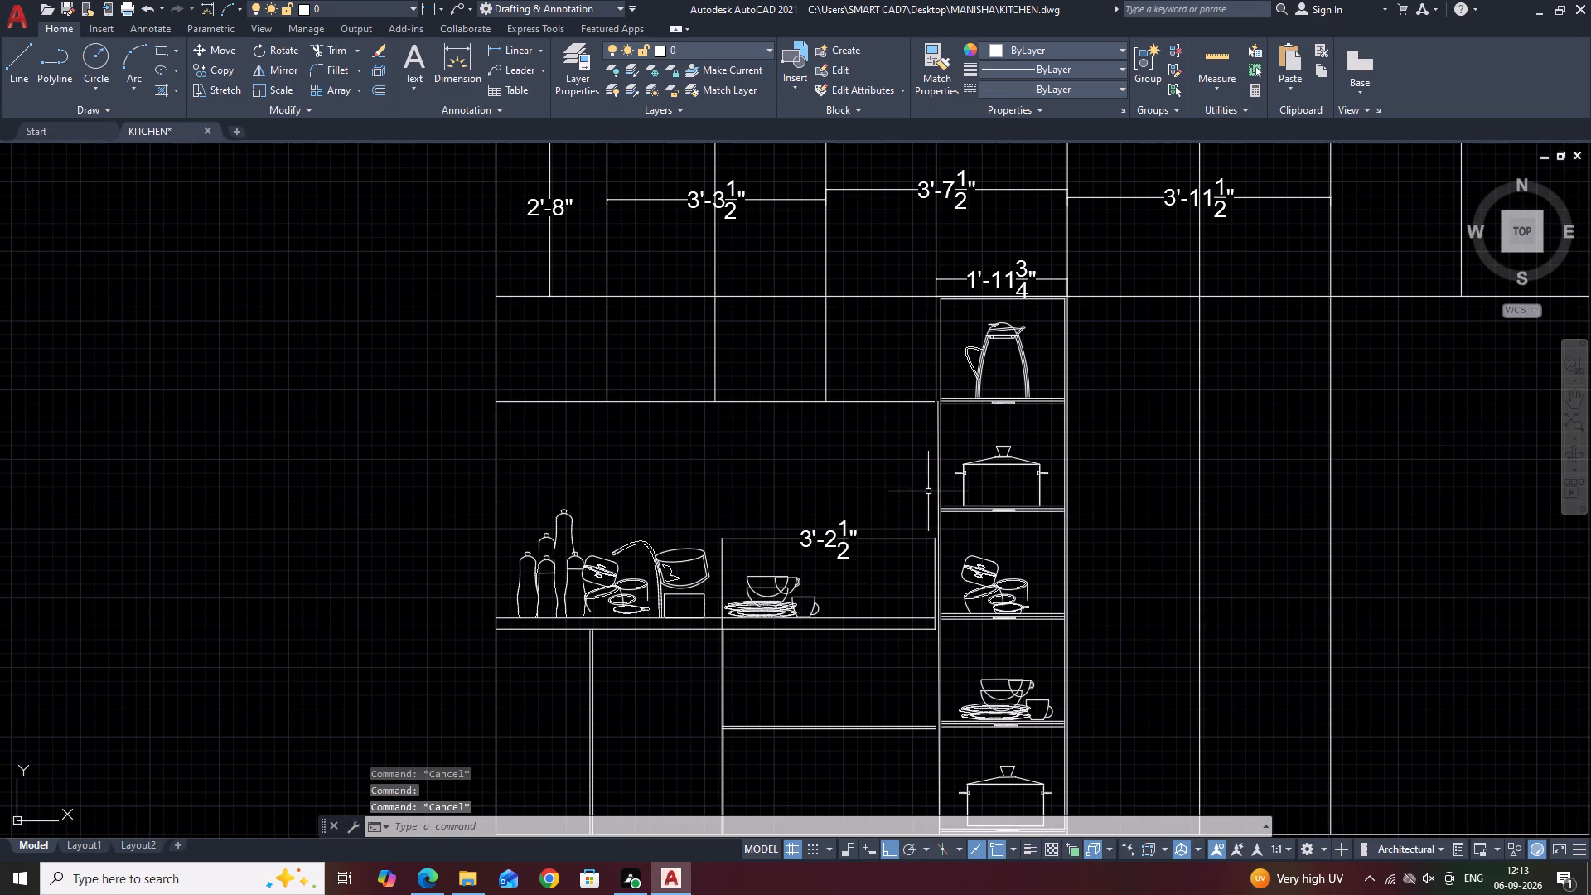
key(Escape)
Shorten the upper cabinet divider beside the shelf unit so it ends at the horizontal line above the unit.
middle_drag(955, 352, 954, 469)
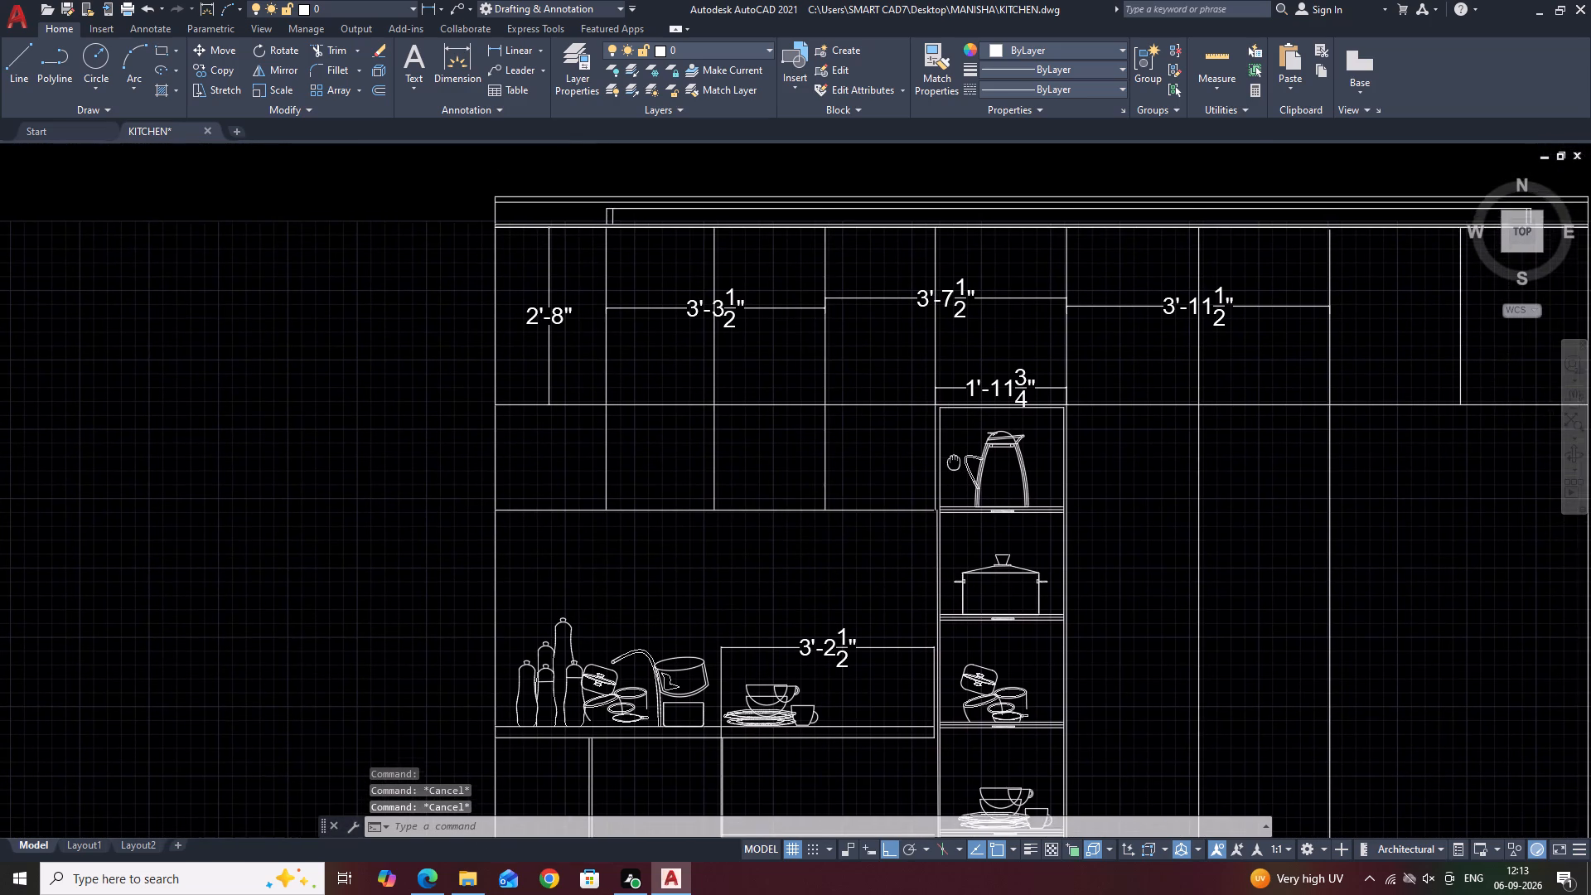
middle_drag(954, 469, 954, 481)
click(937, 457)
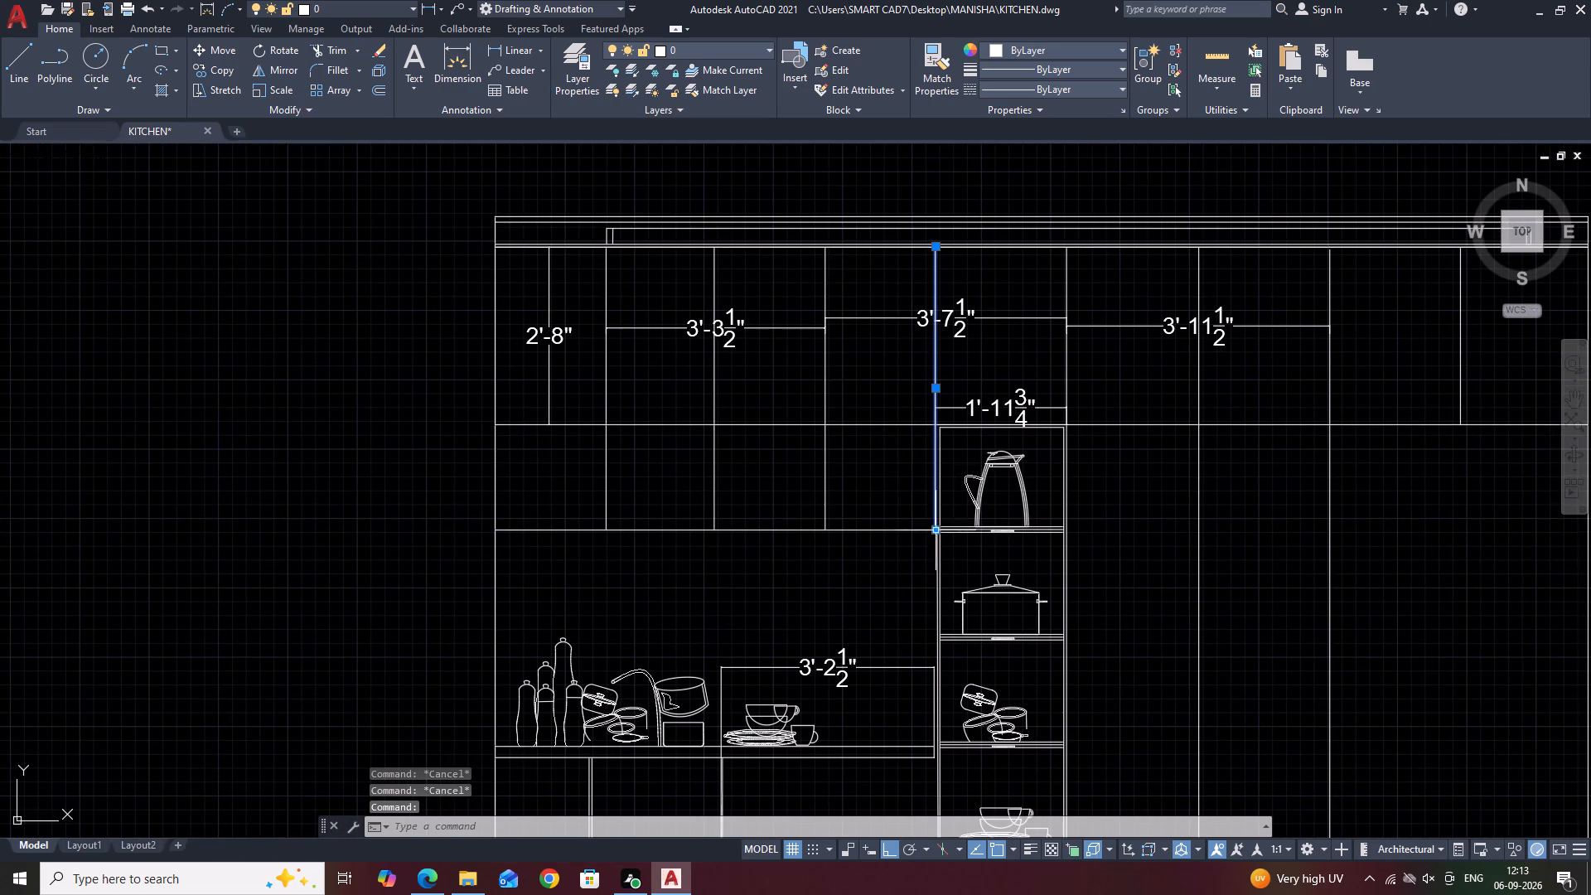
scroll(933, 538, up, 2)
click(935, 523)
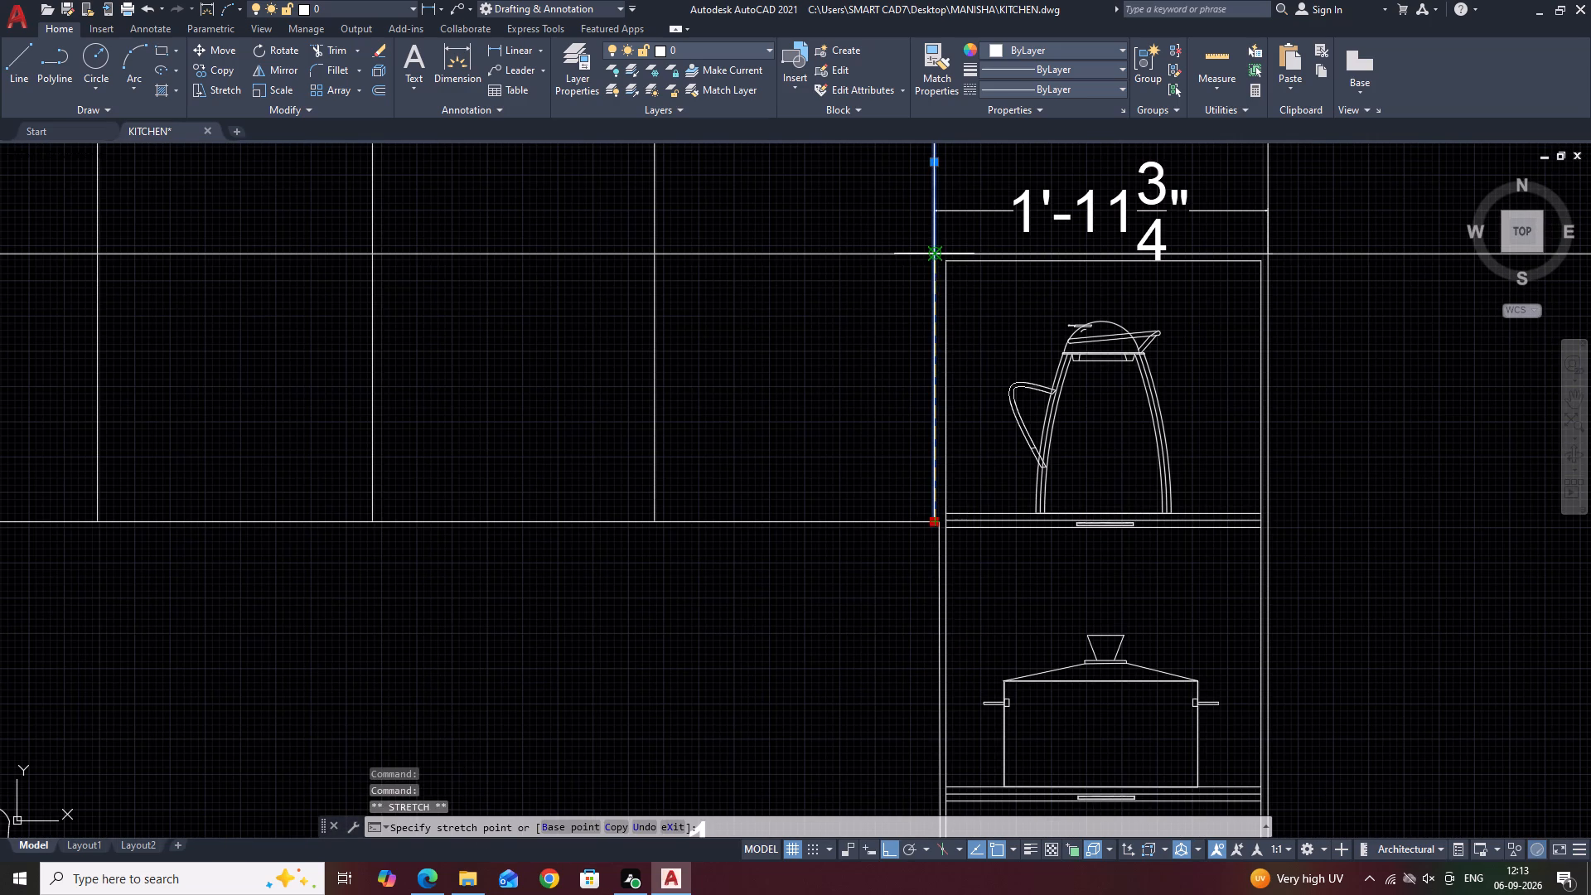
click(934, 257)
key(Escape)
Extend the shelf unit's left side line up to the horizontal line above the unit.
middle_drag(975, 353, 980, 441)
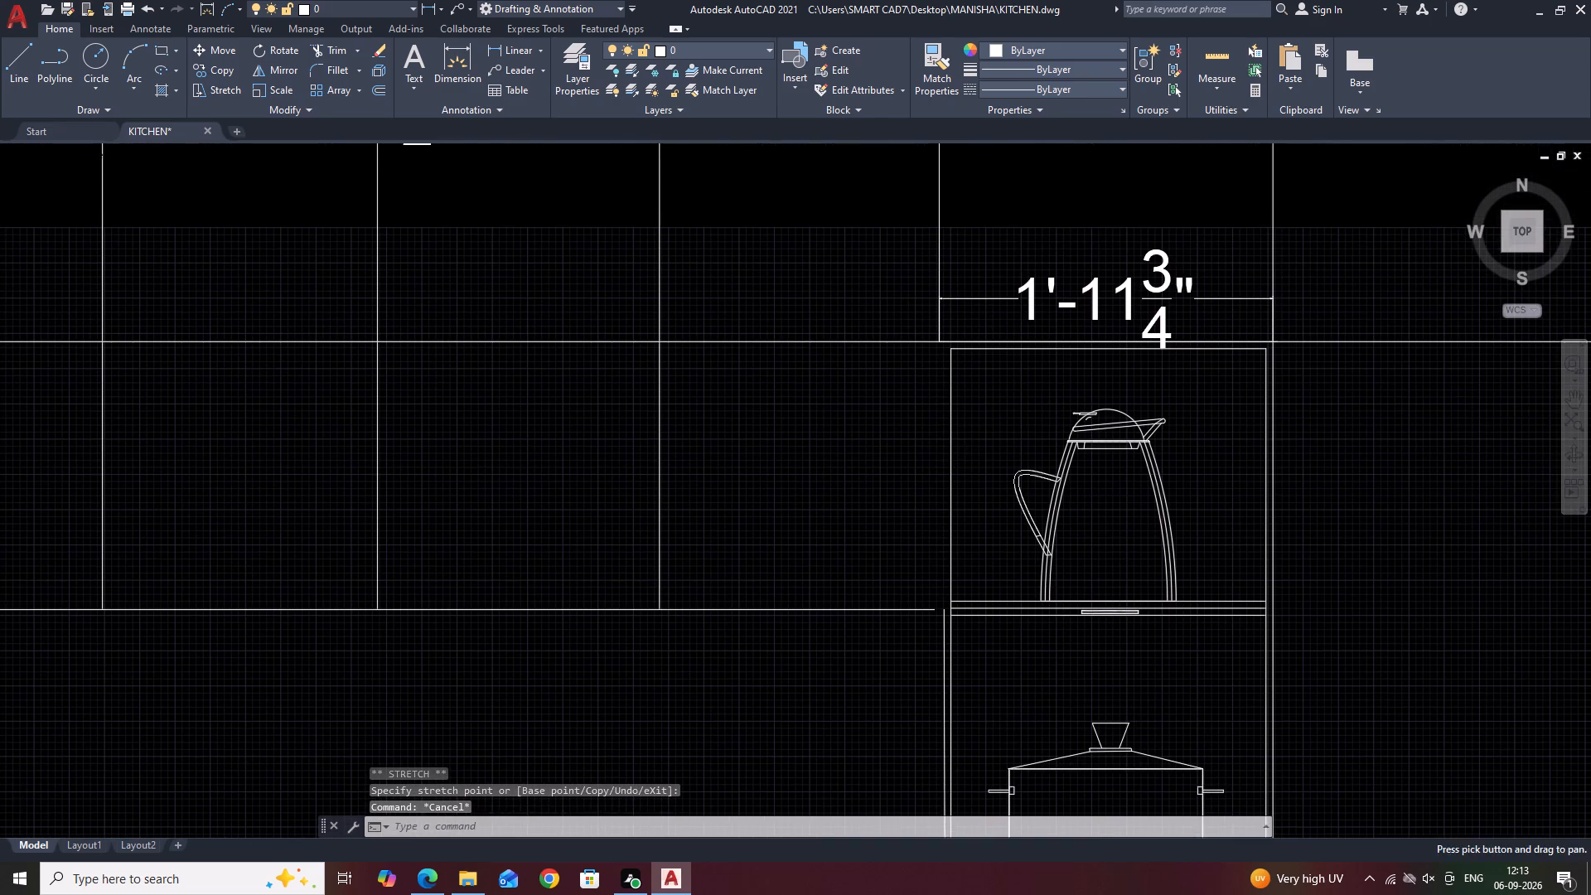
text(EX)
key(space)
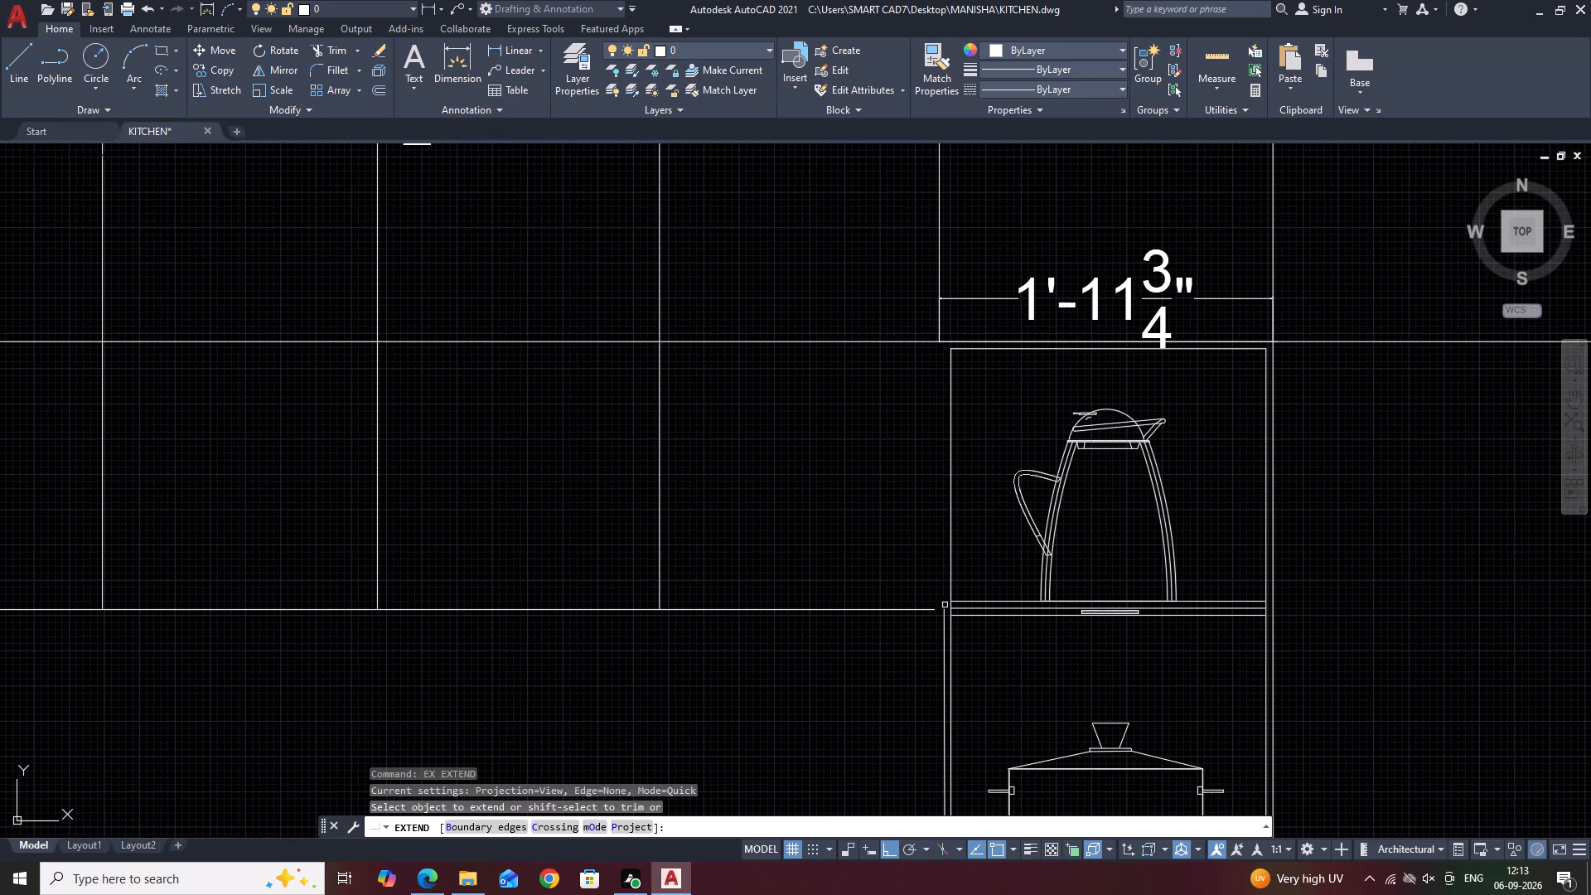
click(945, 622)
key(Escape)
Stretch the bottom line of the wall cabinets to meet the shelf unit's left side line.
scroll(905, 375, down, 2)
middle_drag(1139, 324, 1152, 306)
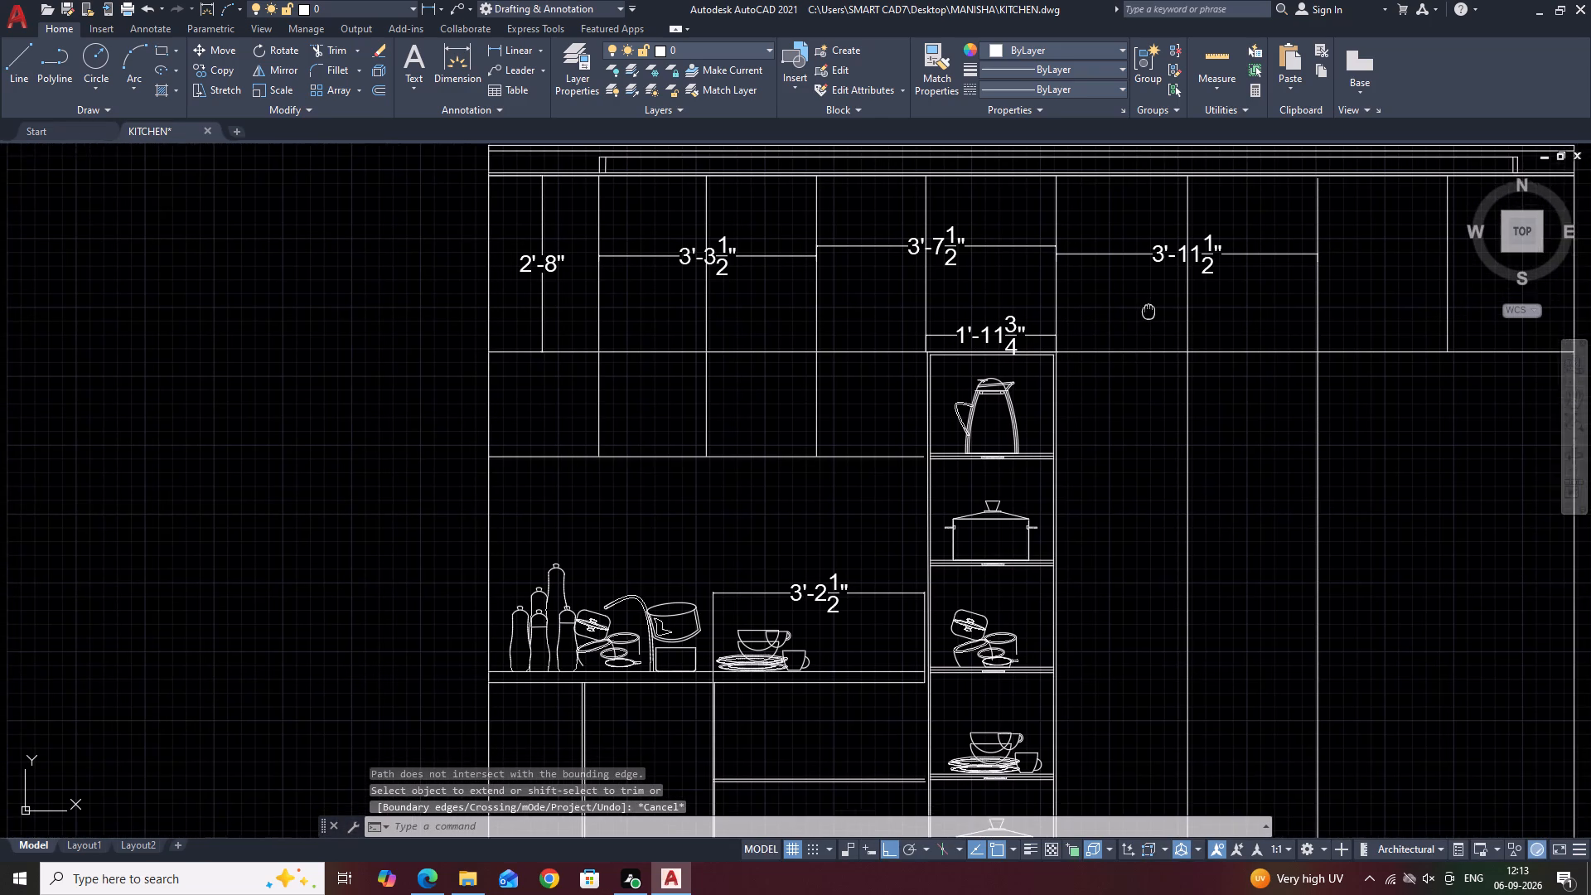
middle_drag(1152, 306, 1154, 301)
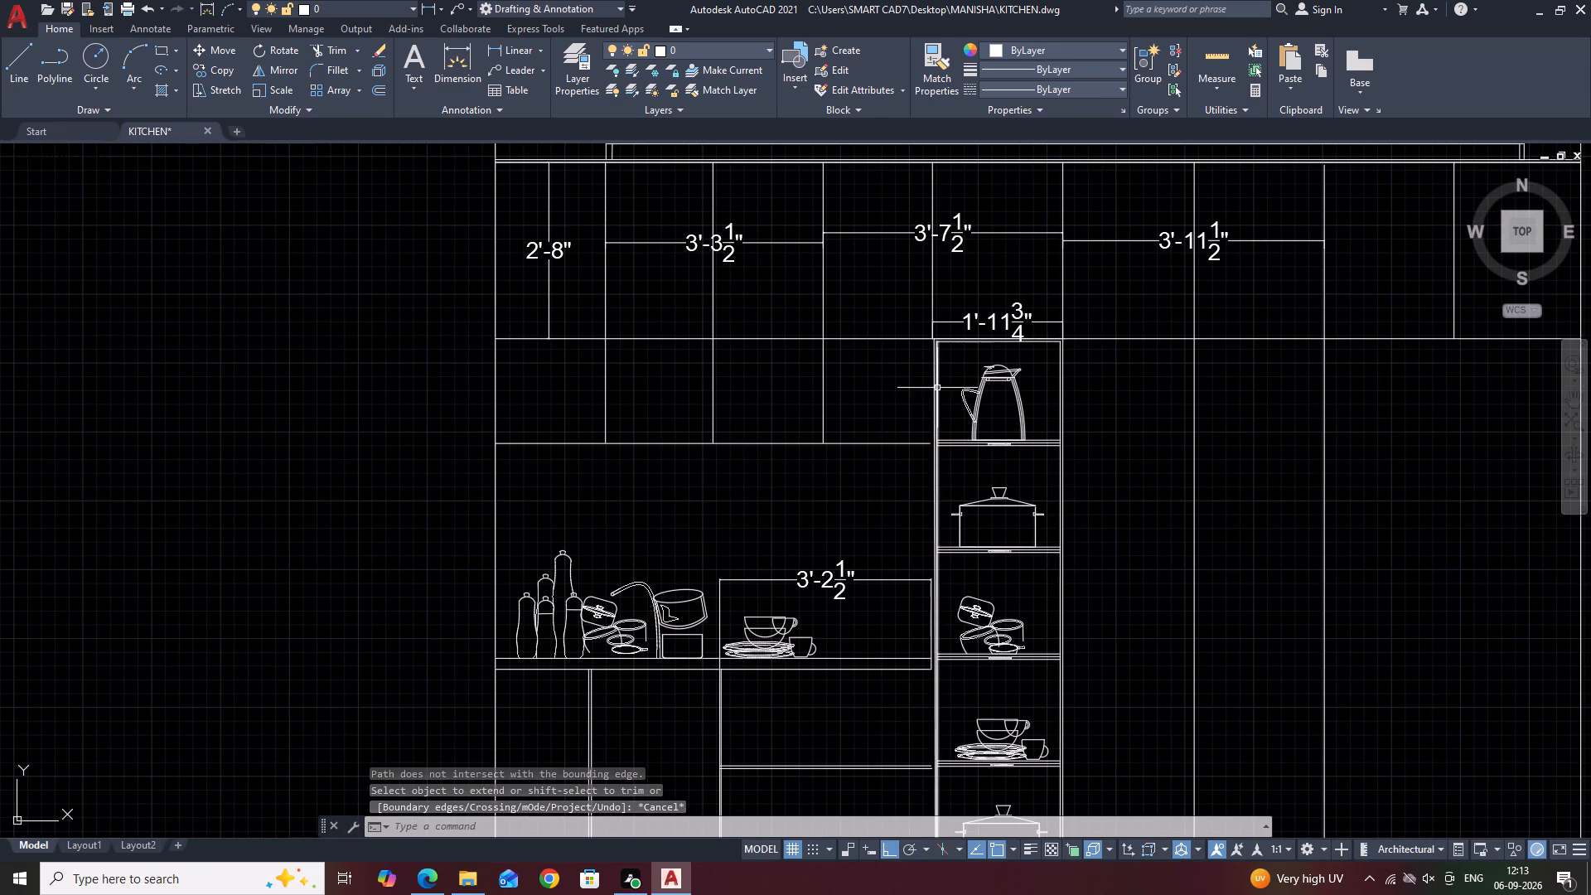
scroll(937, 380, up, 2)
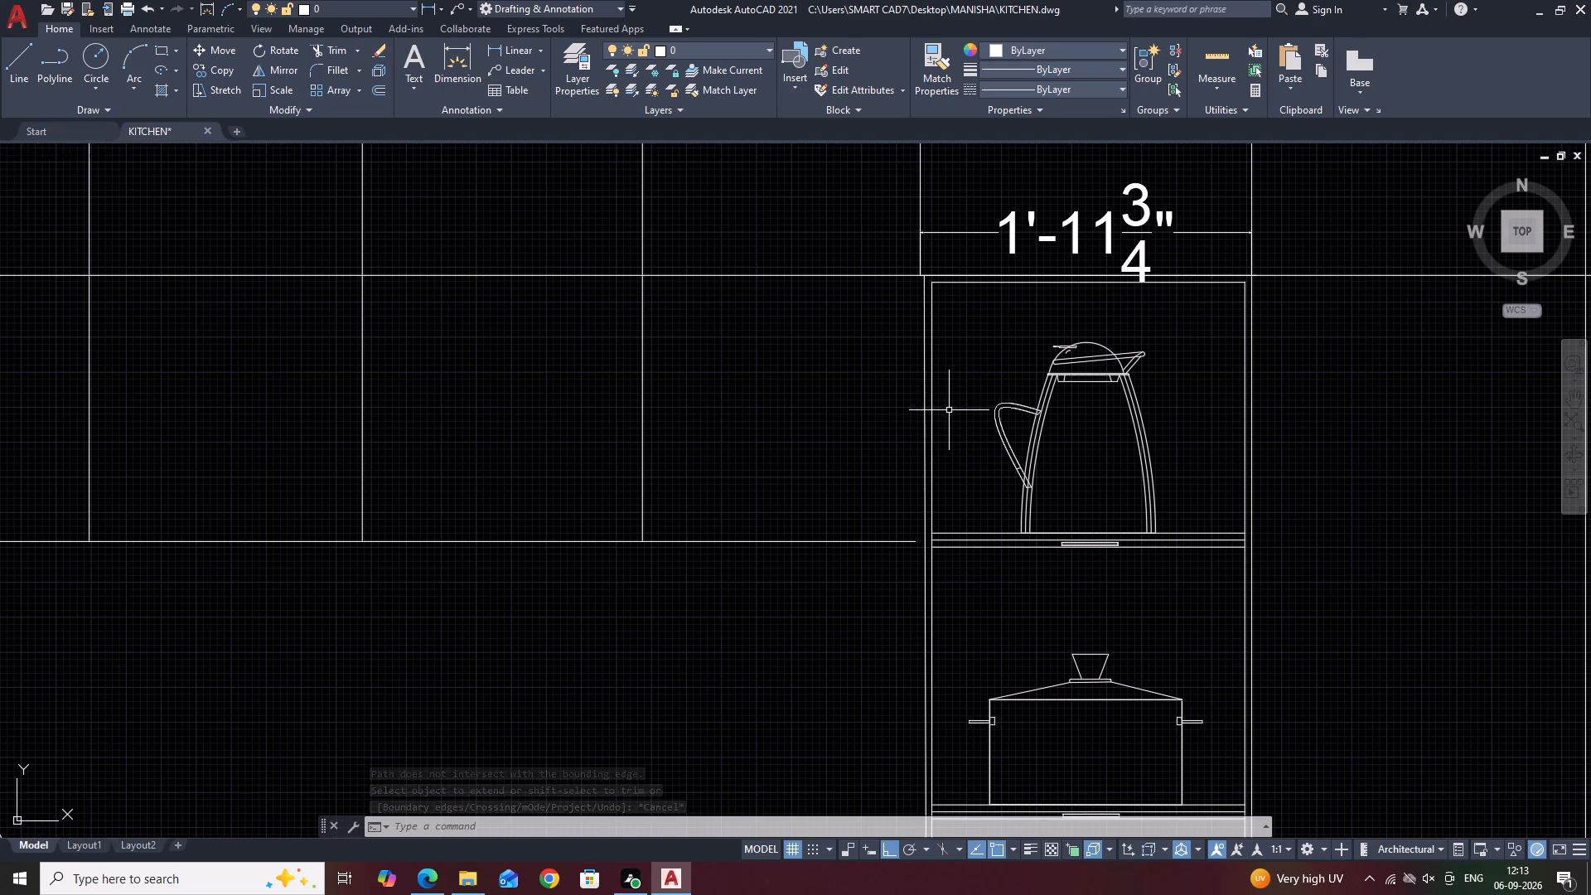
scroll(949, 410, down, 1)
scroll(892, 536, up, 2)
click(893, 389)
drag(881, 423, 863, 515)
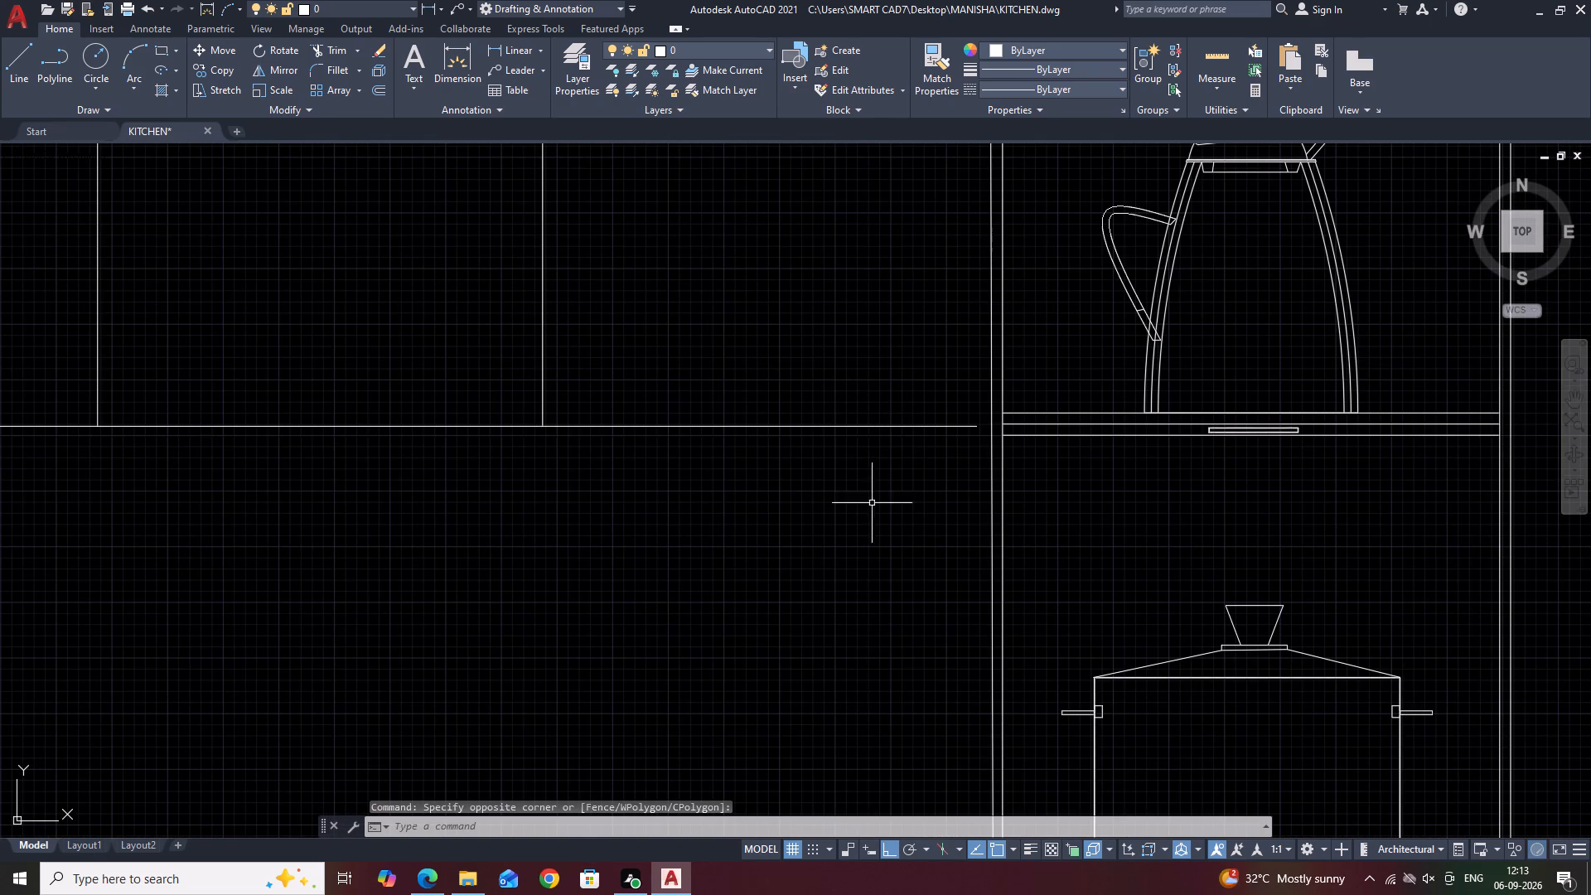
click(912, 399)
drag(862, 486, 858, 497)
scroll(974, 425, up, 3)
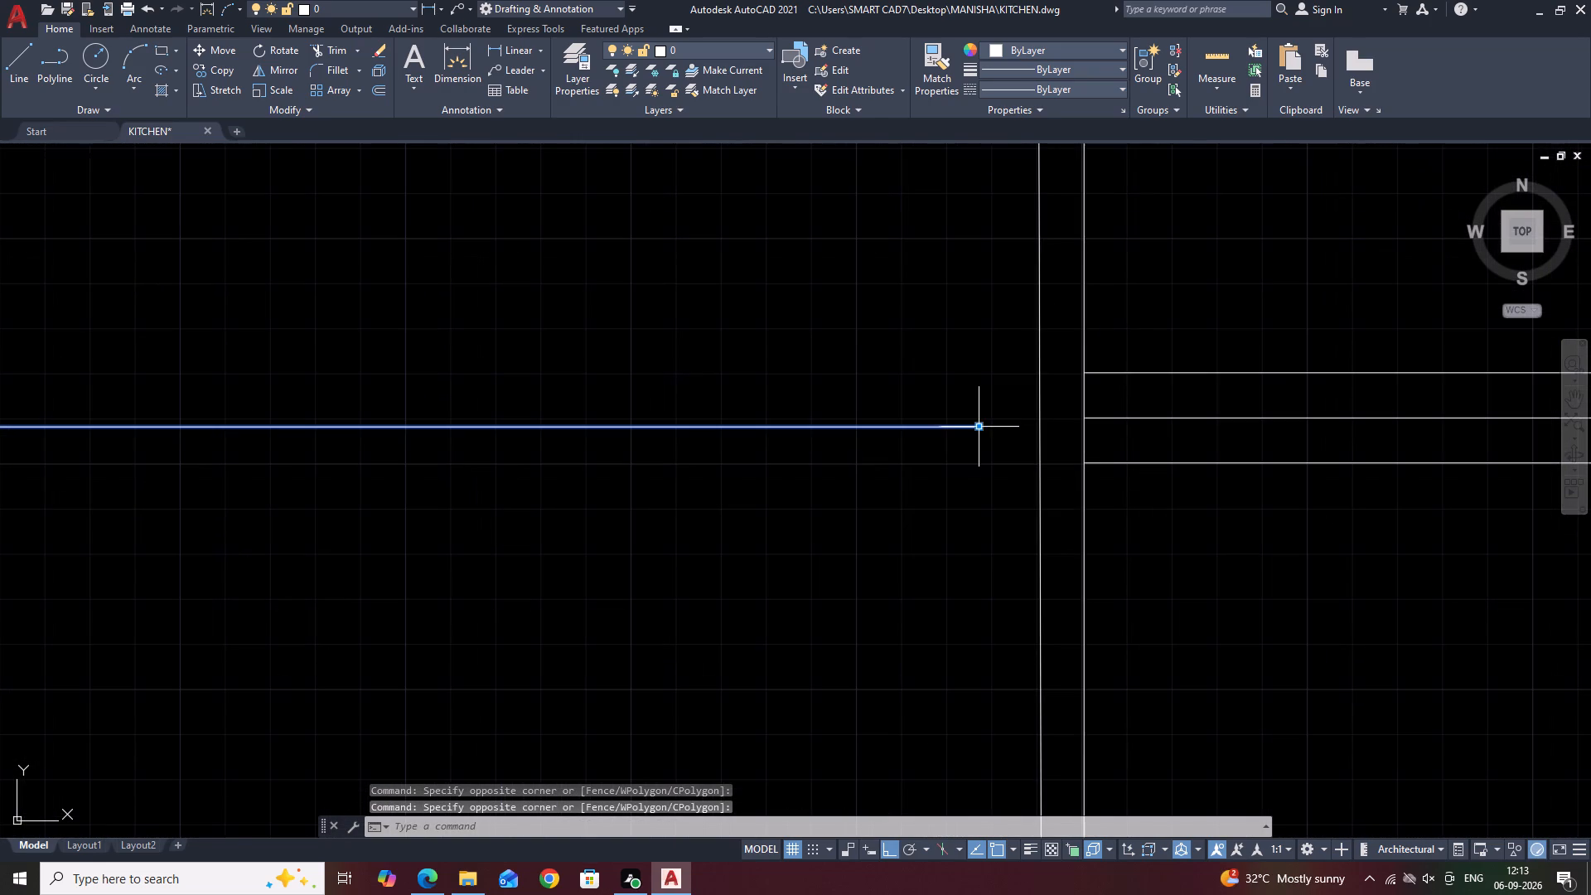
click(976, 424)
click(1035, 432)
key(Escape)
Review the whole elevation, checking the countertop and base cabinets against the shelf unit's left side.
scroll(944, 409, down, 4)
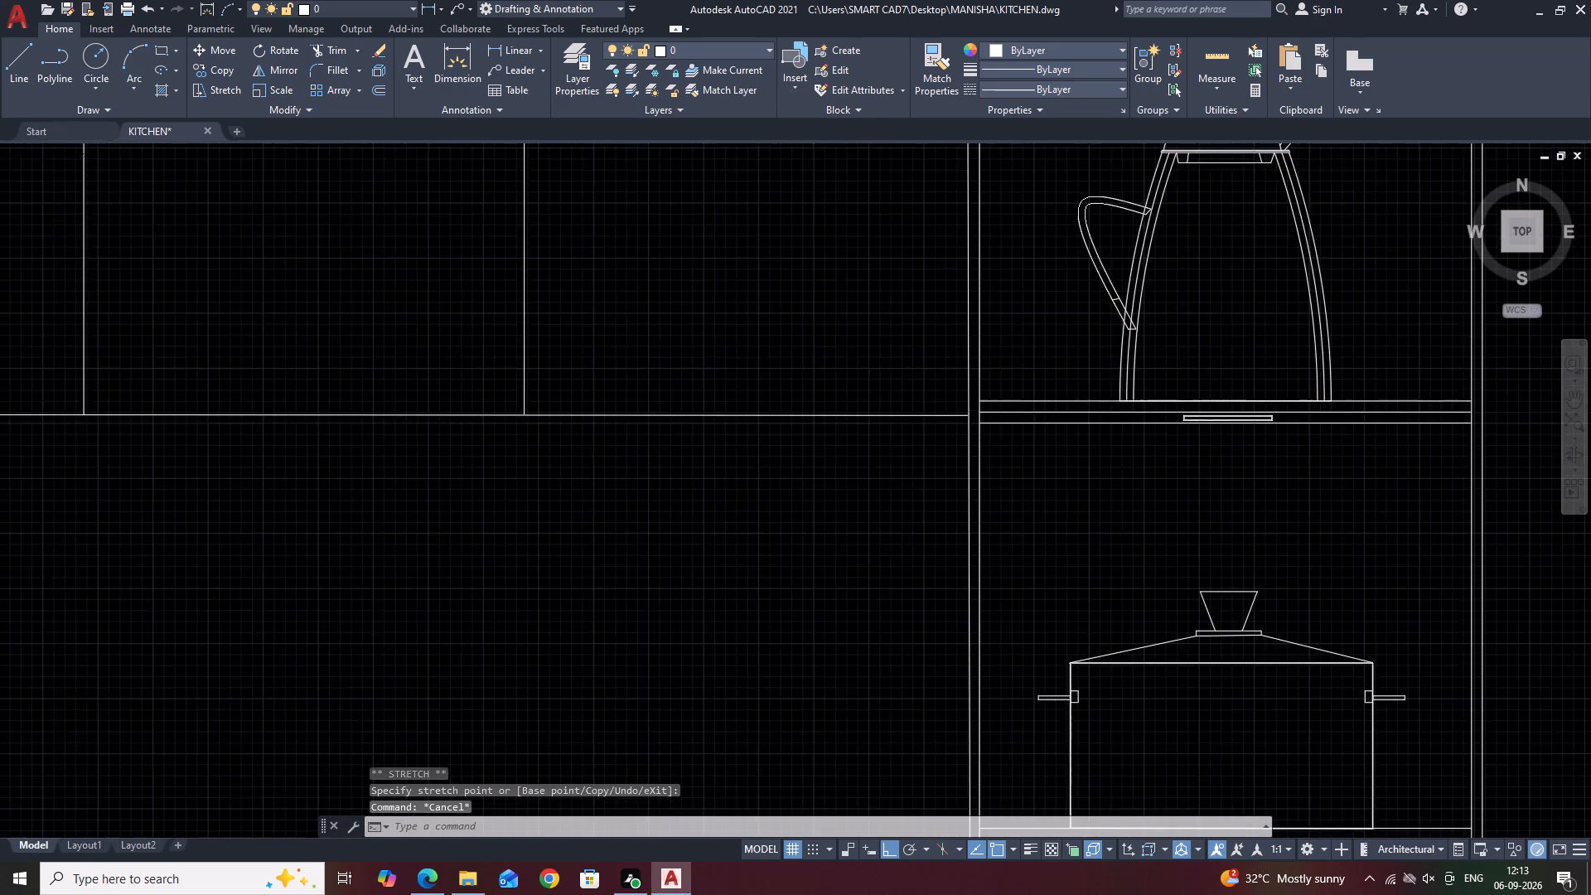
scroll(1053, 424, down, 6)
middle_drag(1220, 415, 1076, 365)
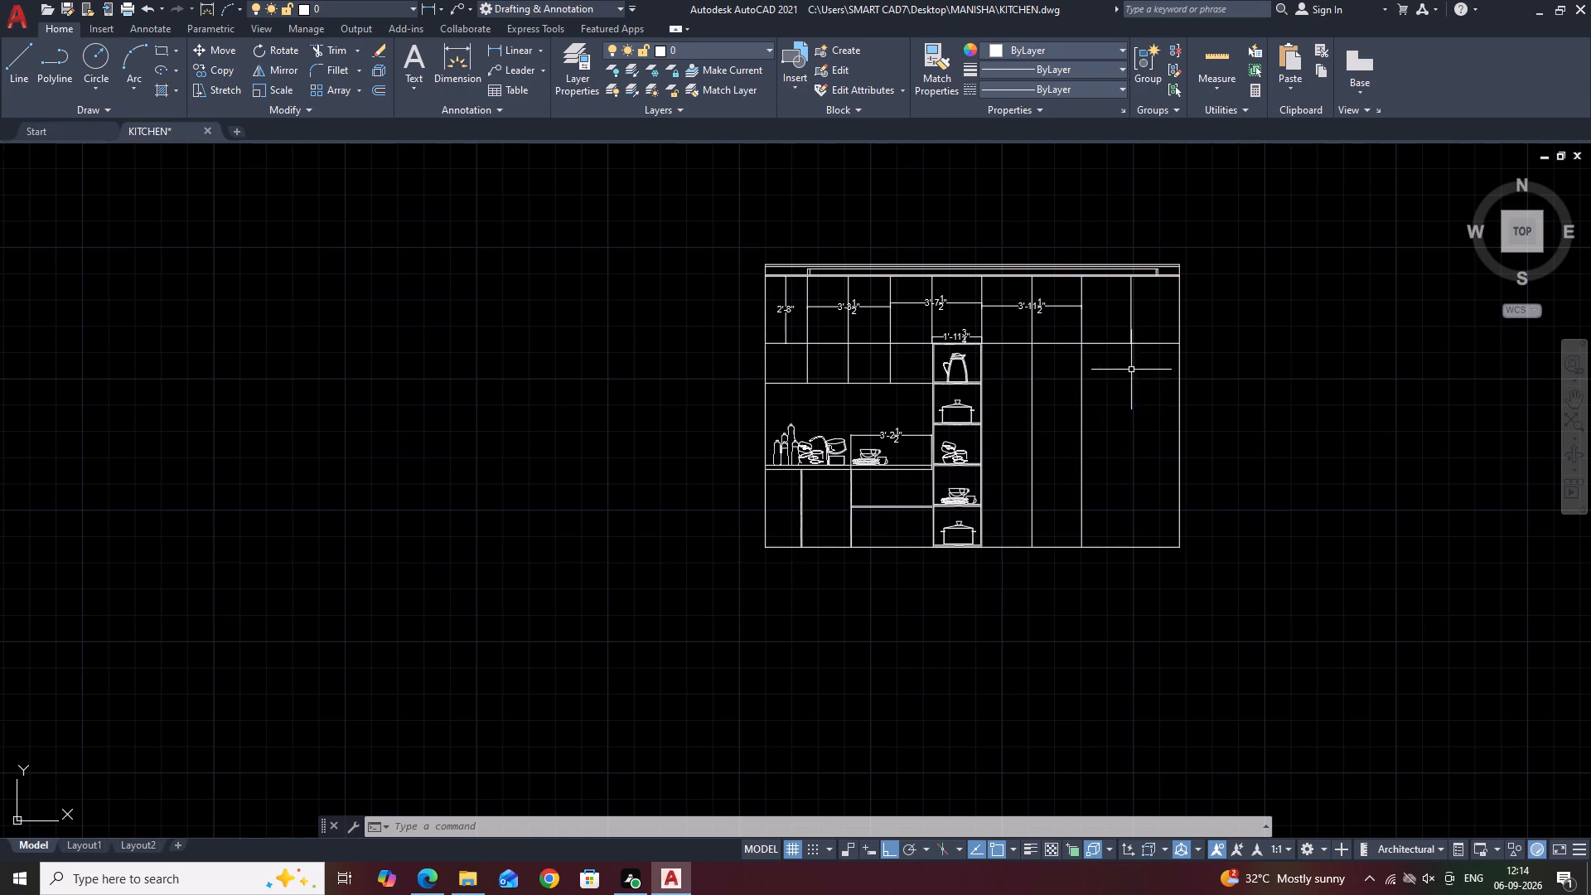
middle_drag(1203, 448, 1077, 406)
scroll(834, 386, up, 3)
middle_drag(834, 370, 999, 353)
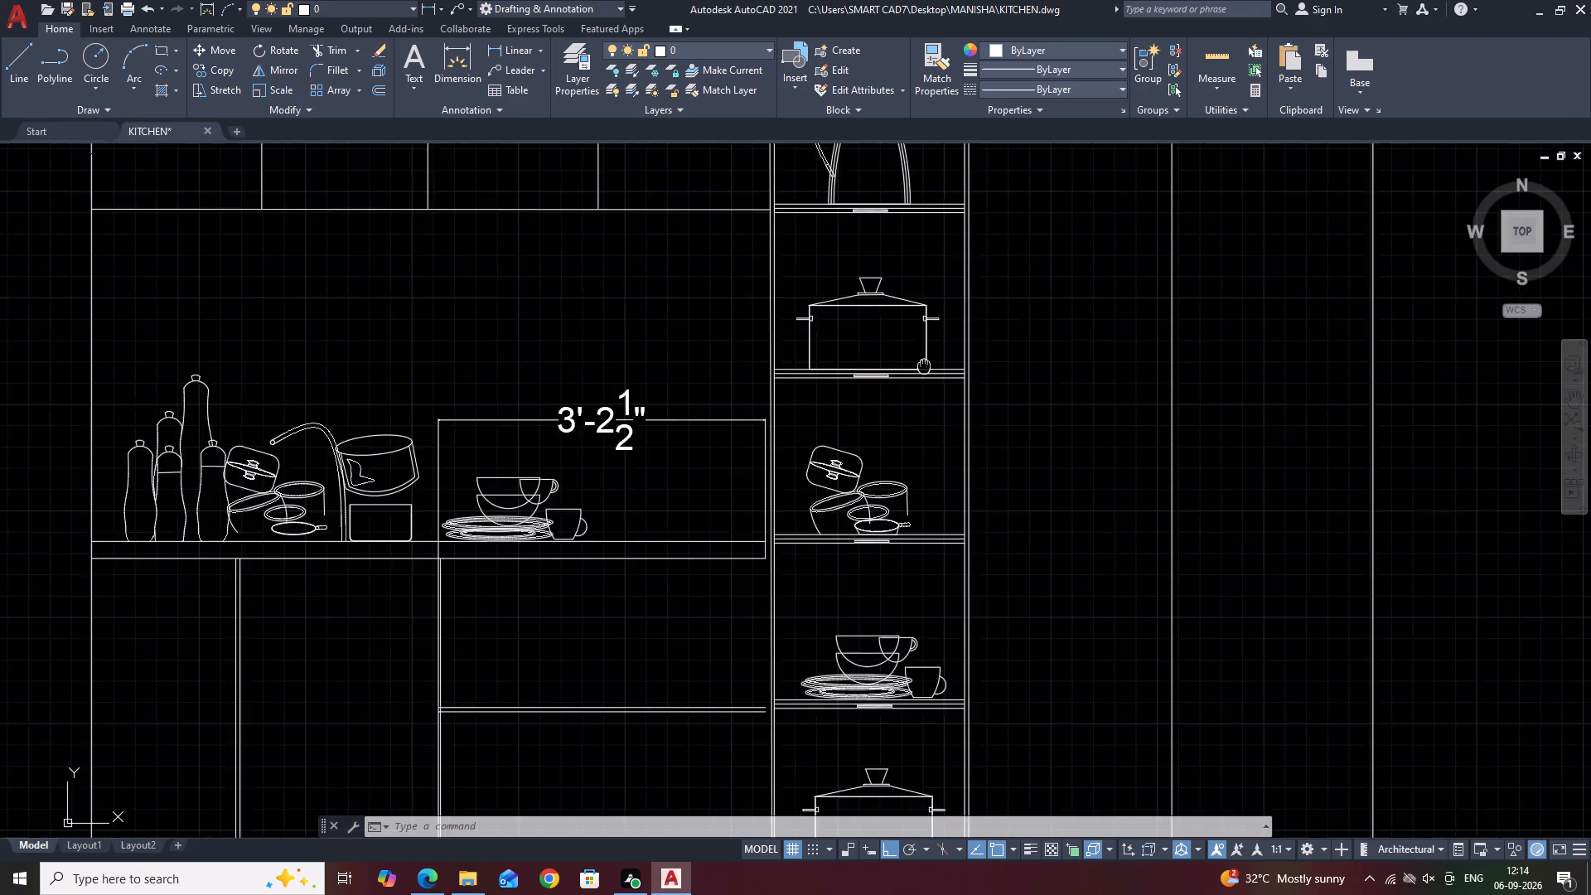
middle_drag(999, 353, 1146, 302)
scroll(1144, 296, down, 2)
scroll(955, 320, up, 2)
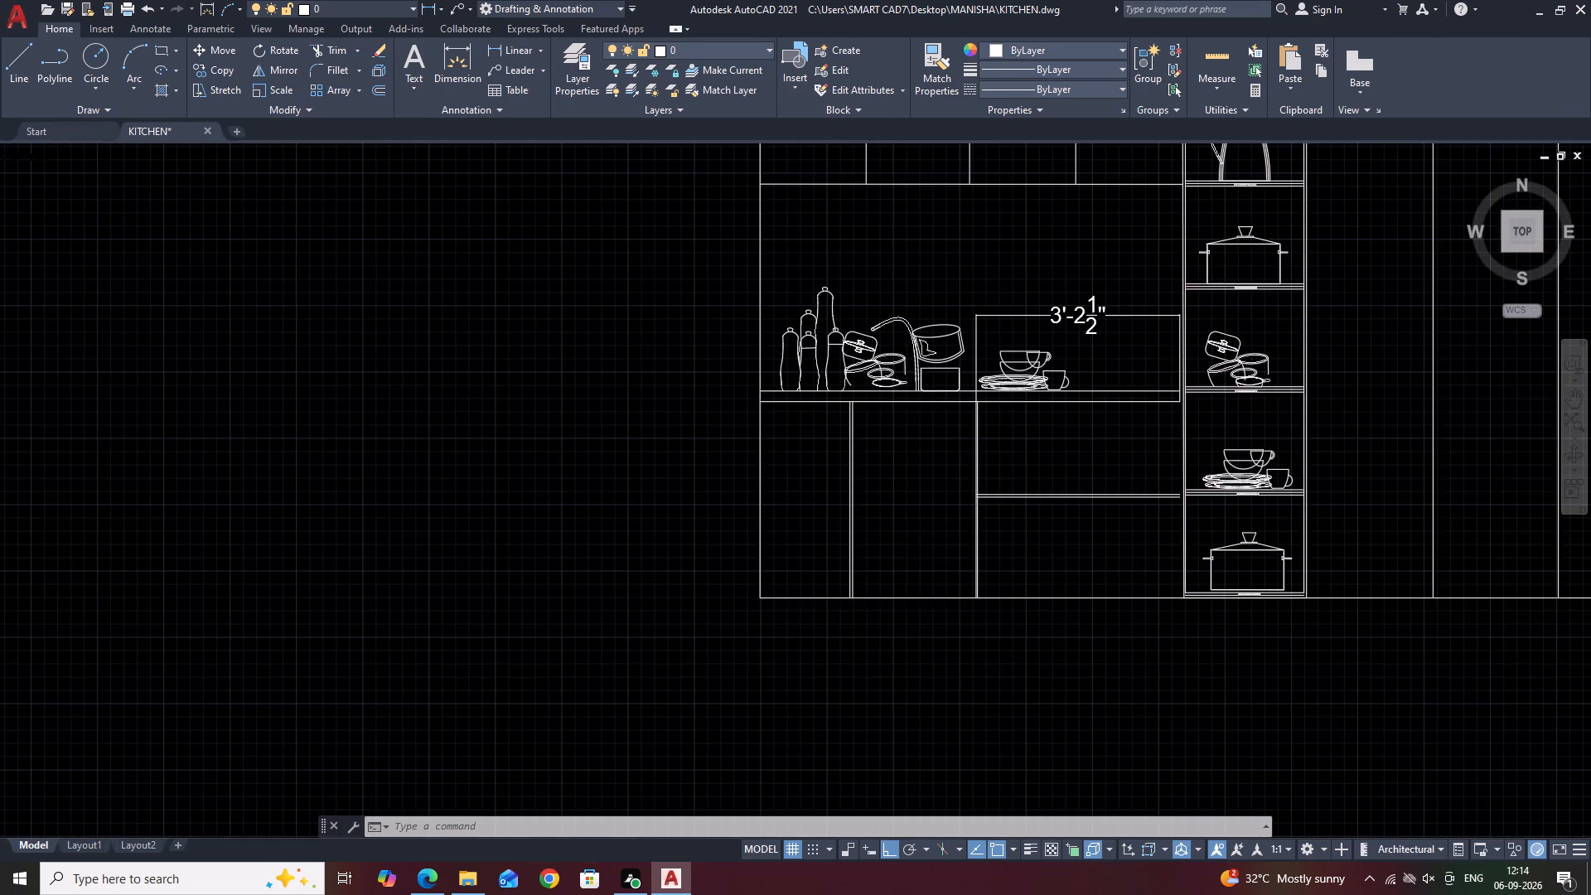
Move the drawer-section lines, the dishes above it and the 3'-2 1/2" dimension across to meet the shelf unit's left side line.
click(978, 246)
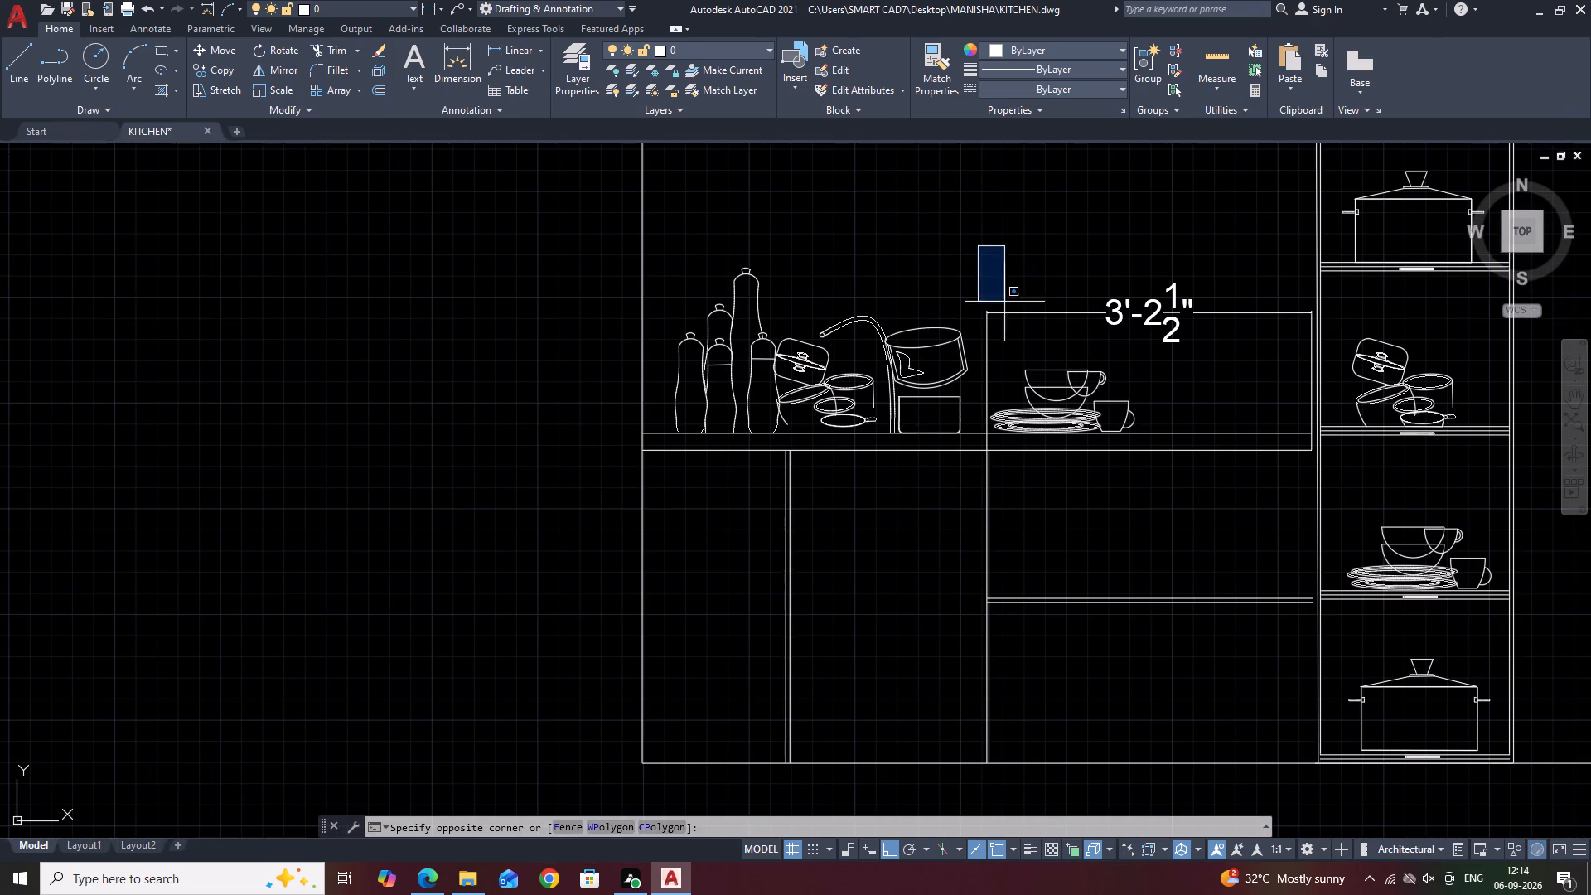
scroll(1008, 309, down, 1)
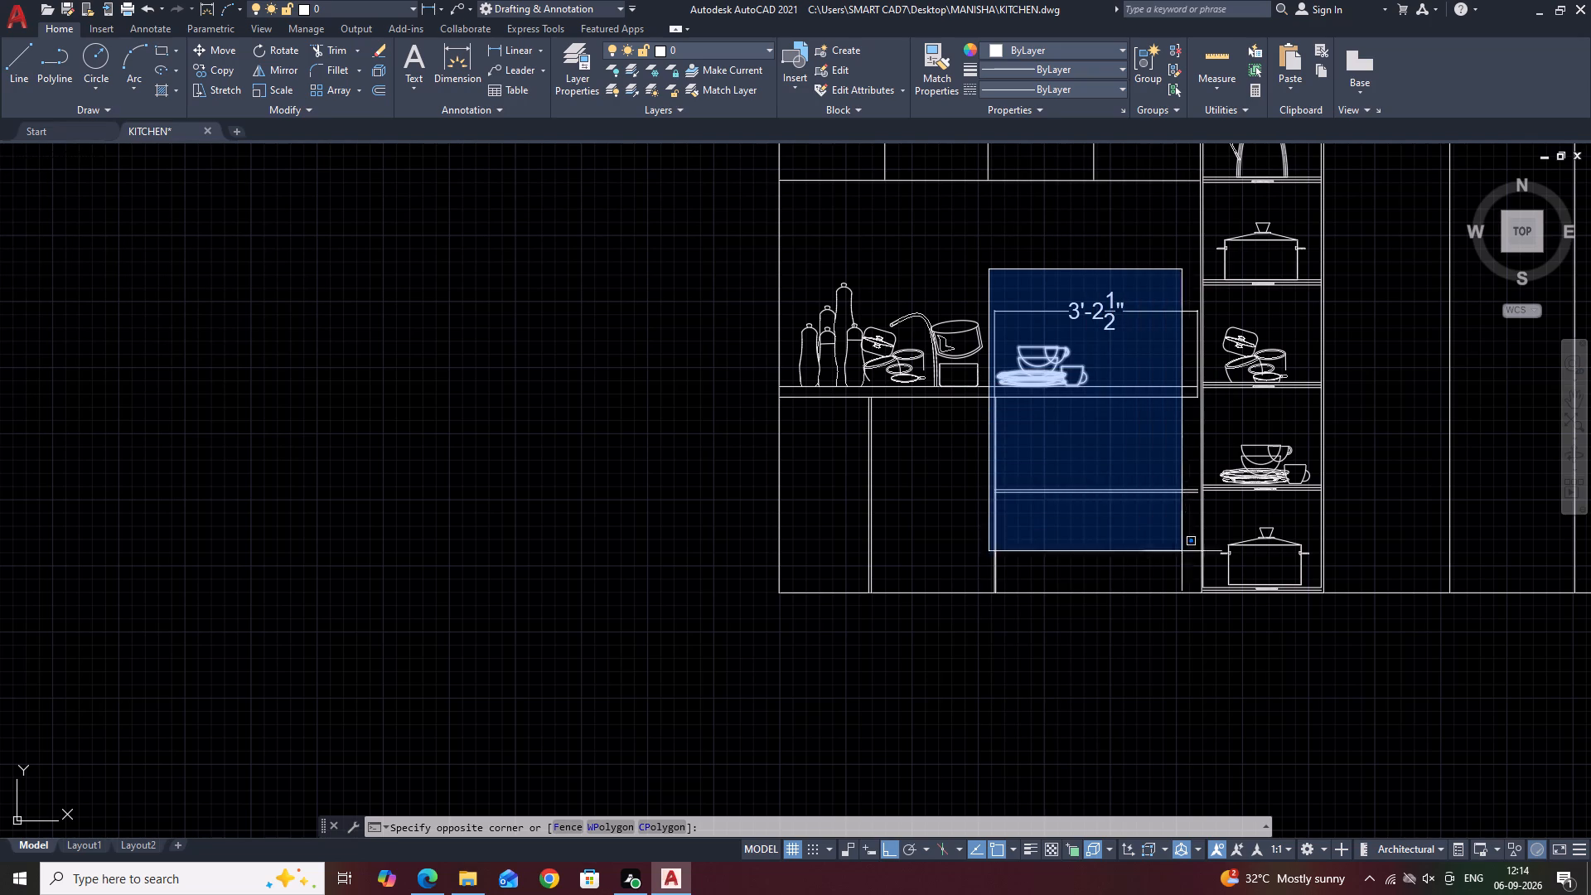
scroll(1209, 589, up, 1)
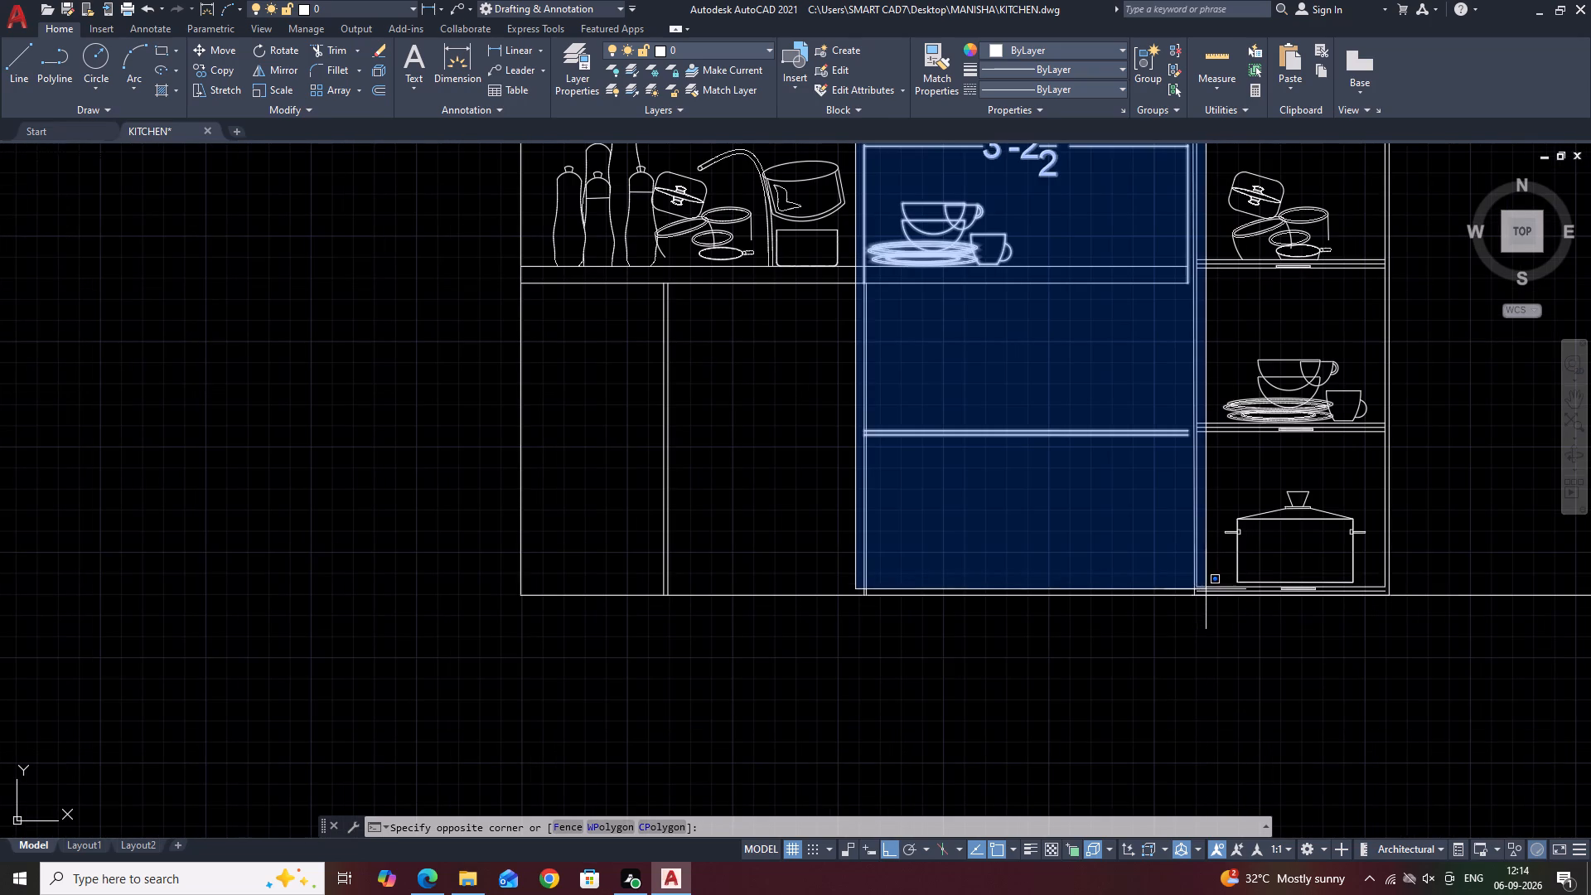
click(1202, 604)
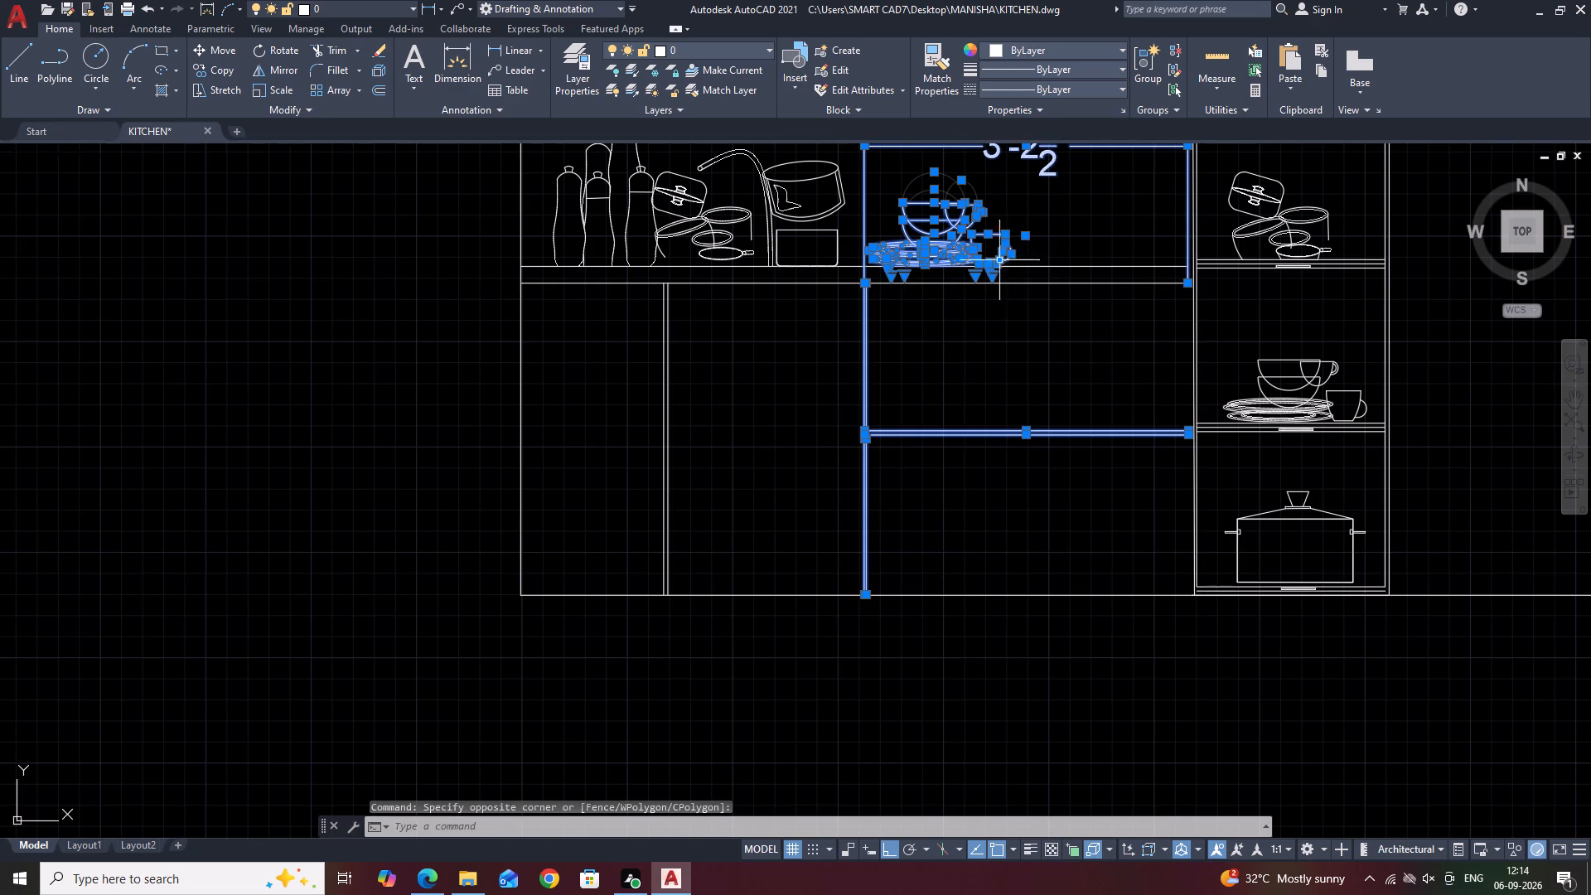
middle_drag(1032, 272, 1026, 332)
middle_drag(1071, 288, 1023, 315)
key(m)
key(space)
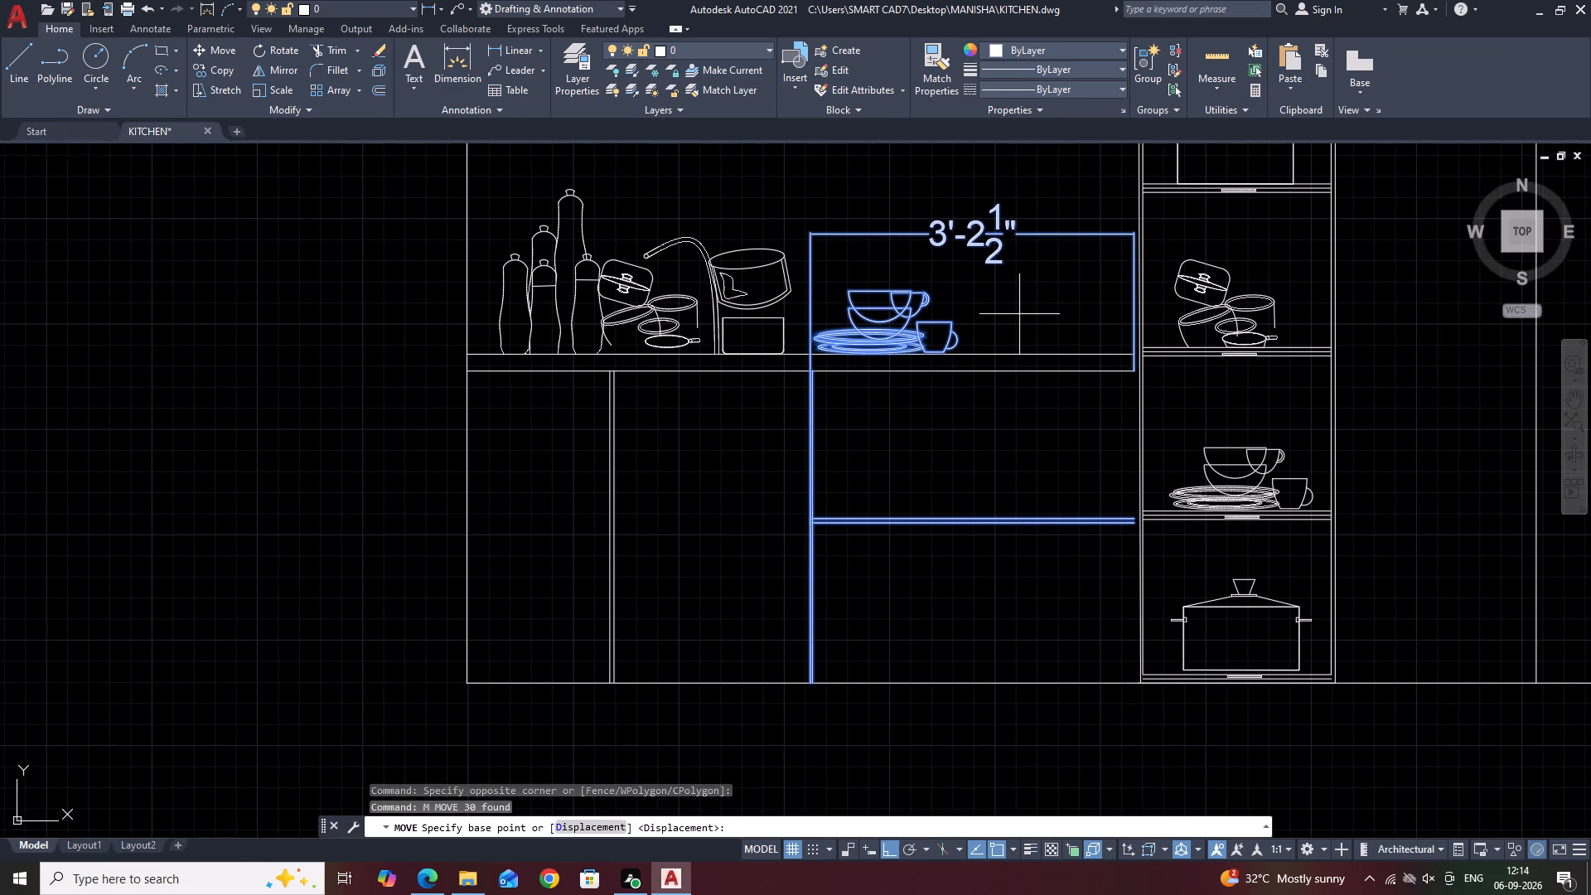
scroll(1131, 363, up, 2)
click(1131, 384)
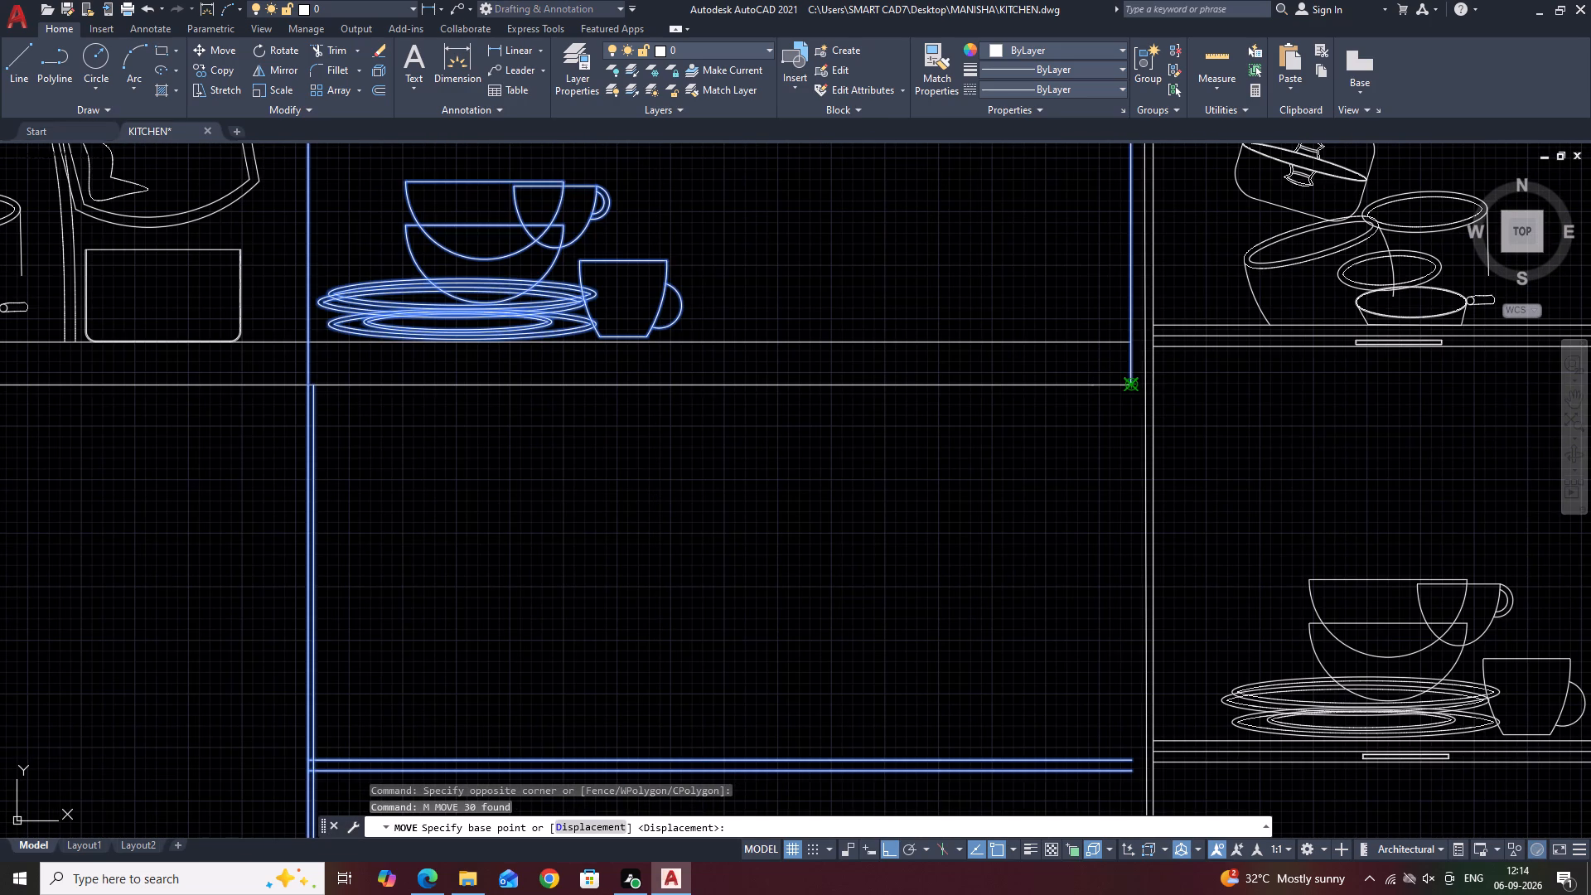
click(1149, 388)
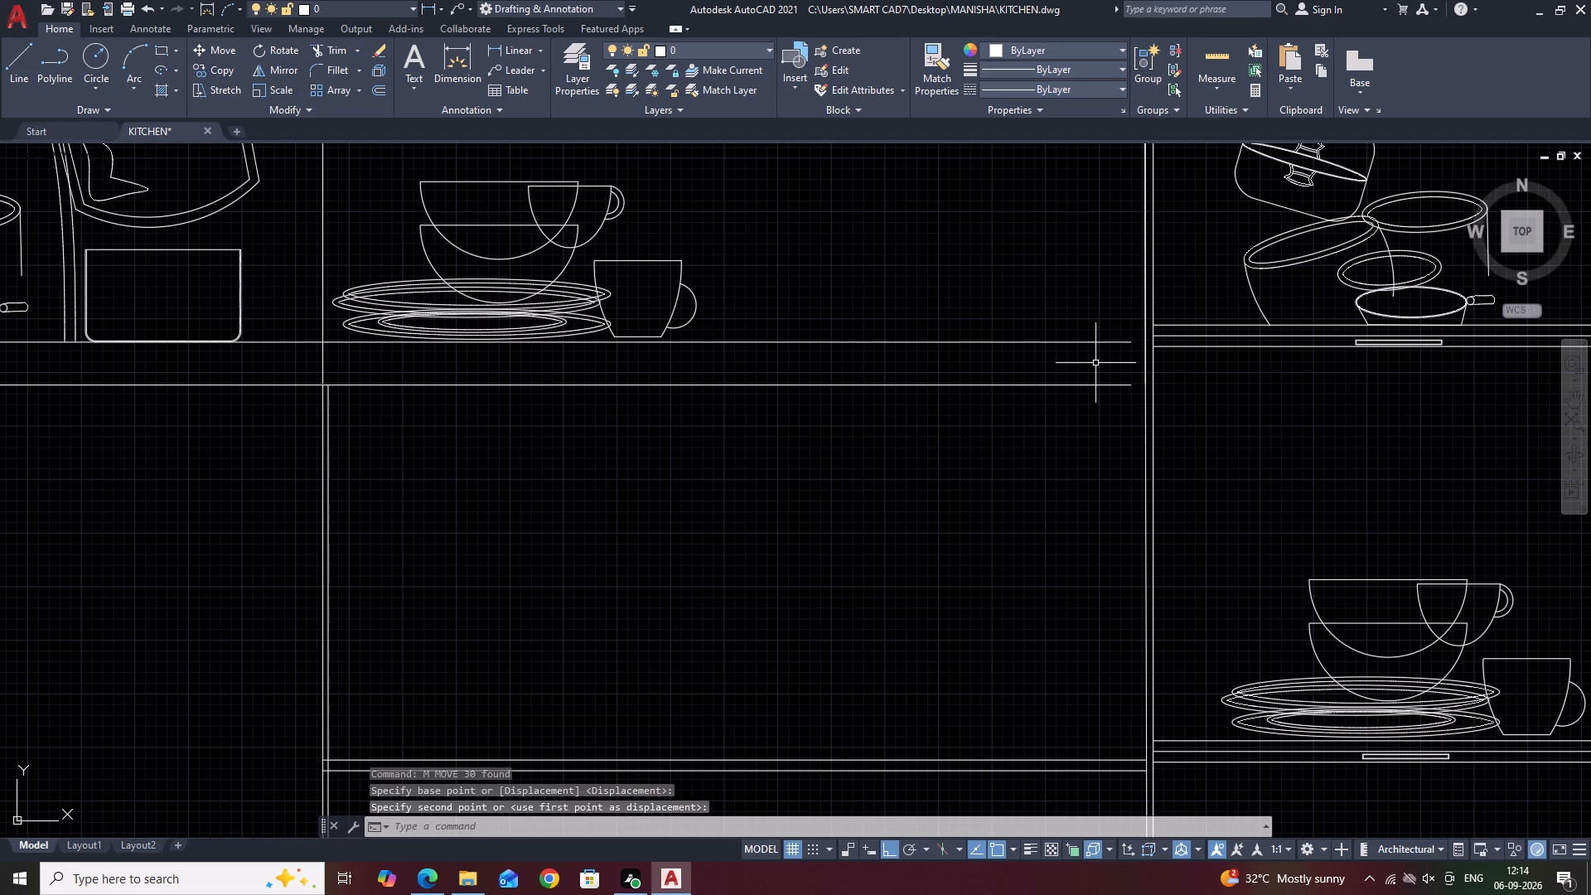
Stretch both countertop lines to meet the shelf unit's left side line.
scroll(1092, 330, down, 2)
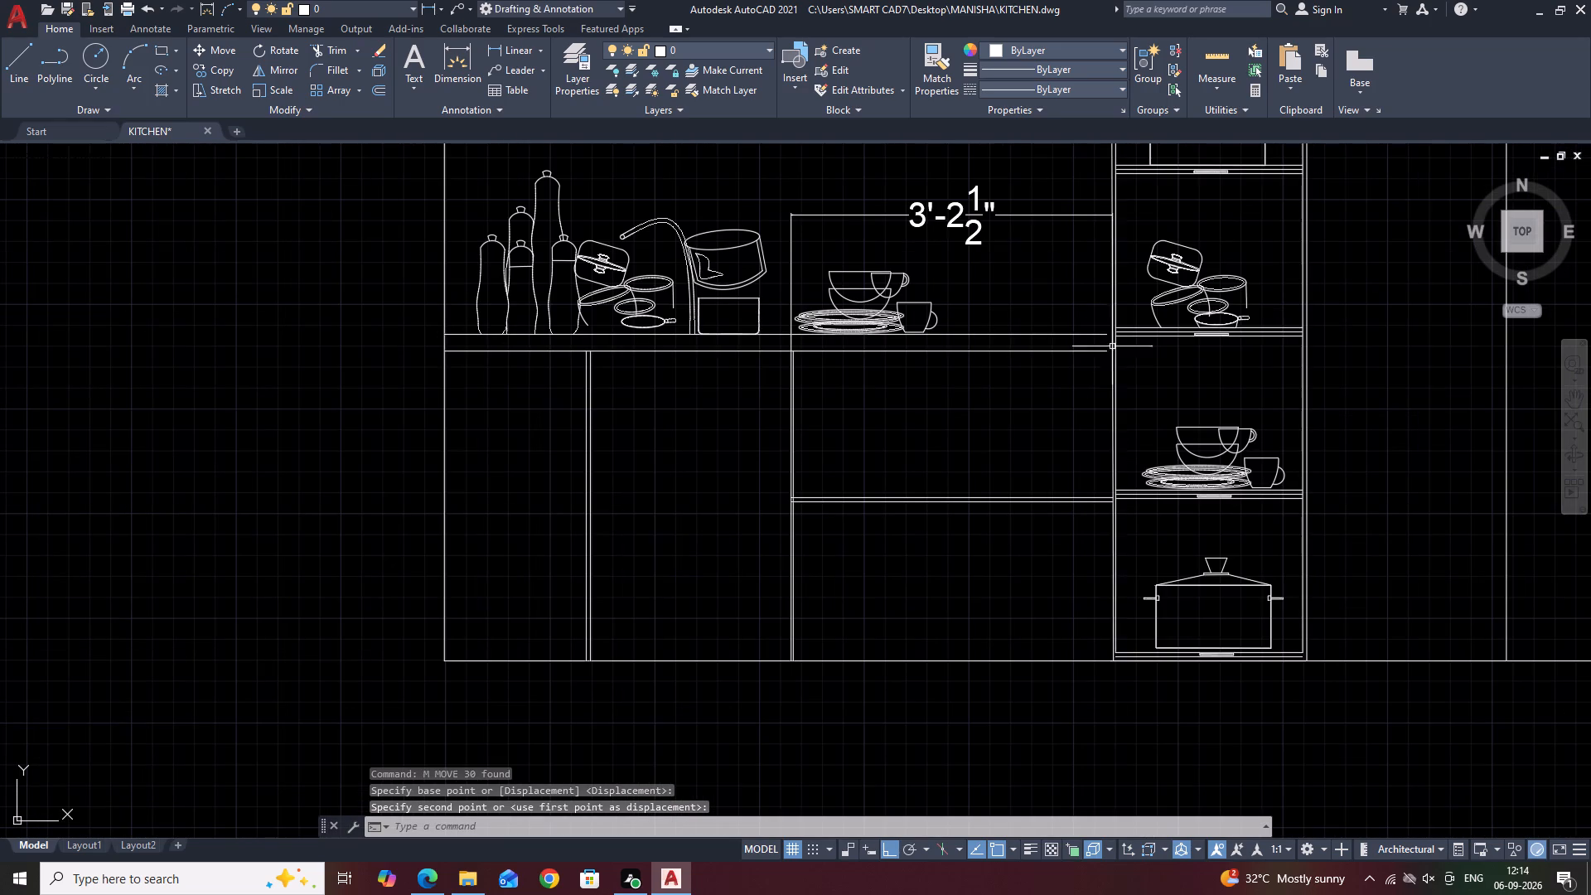
drag(1091, 308, 1089, 318)
click(1054, 381)
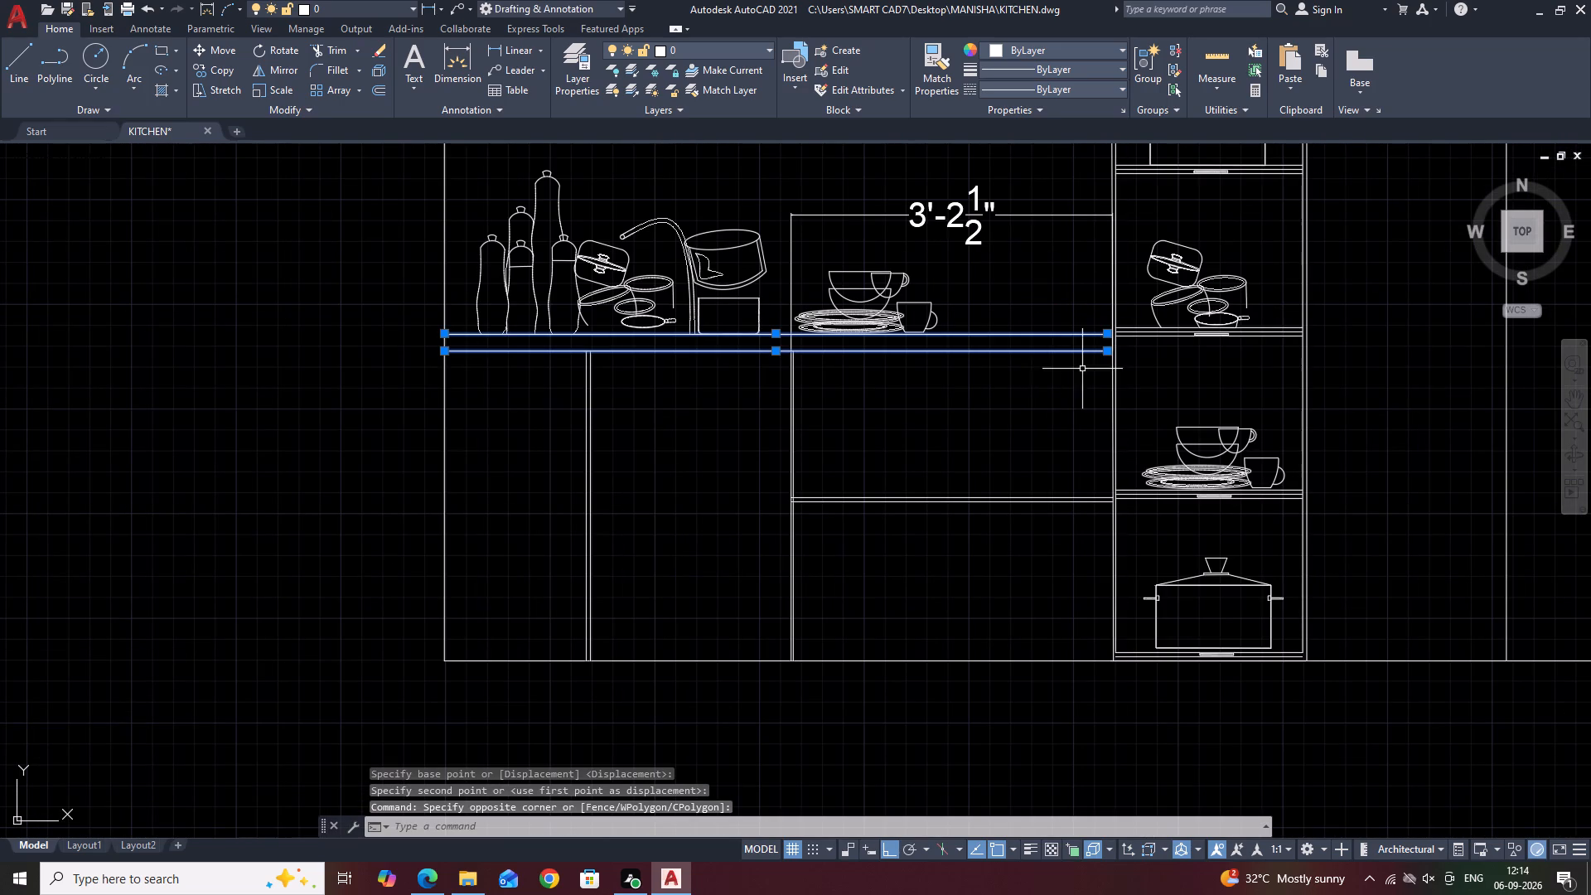
scroll(1107, 365, up, 4)
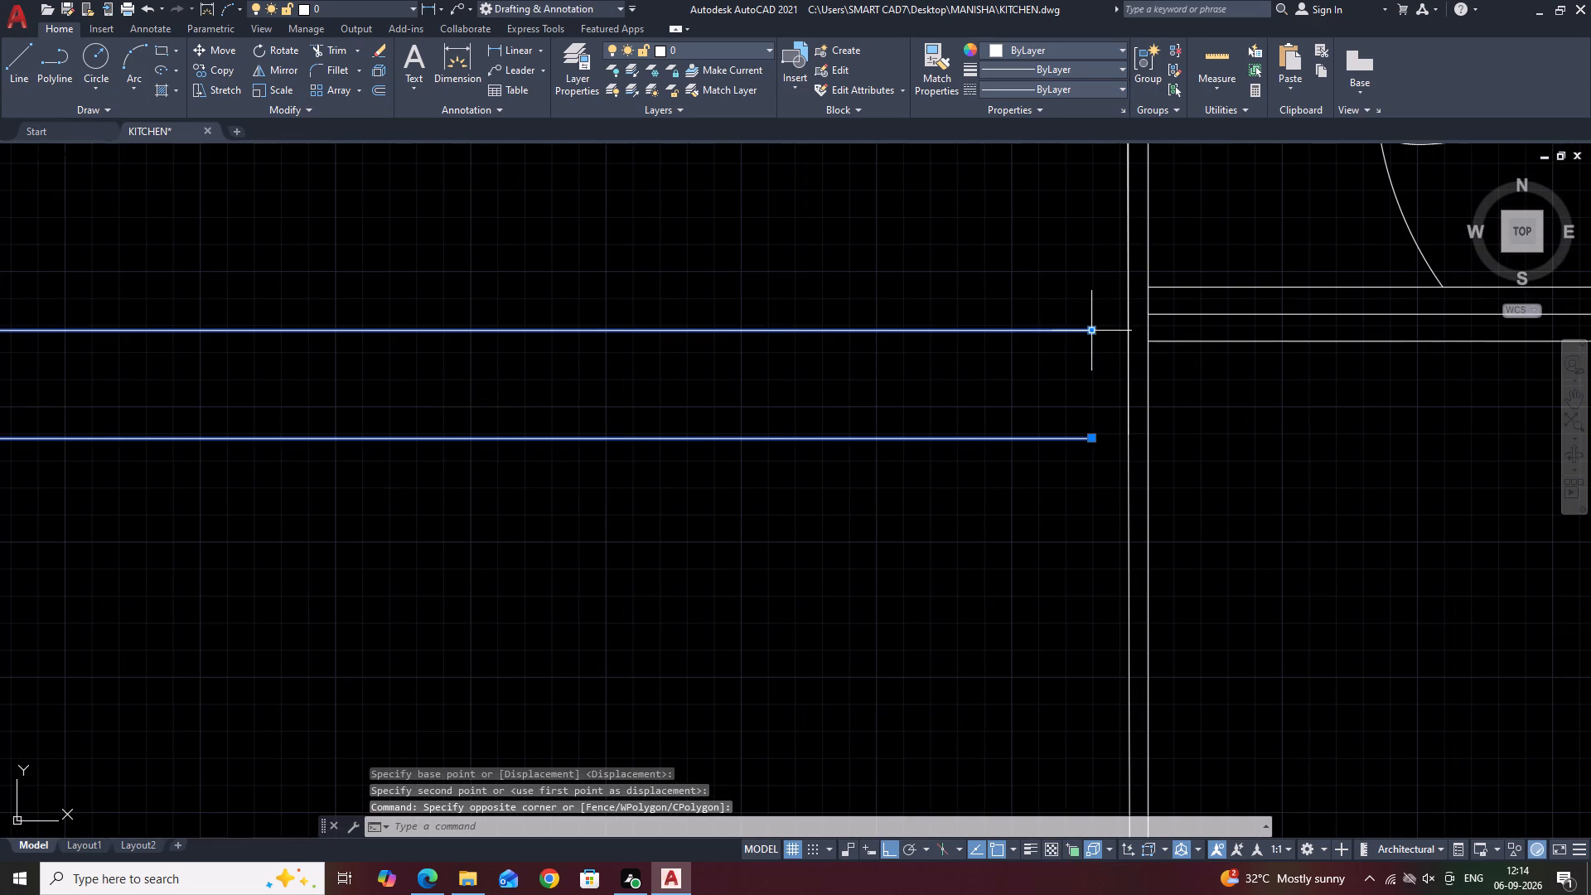
click(1090, 327)
click(1127, 332)
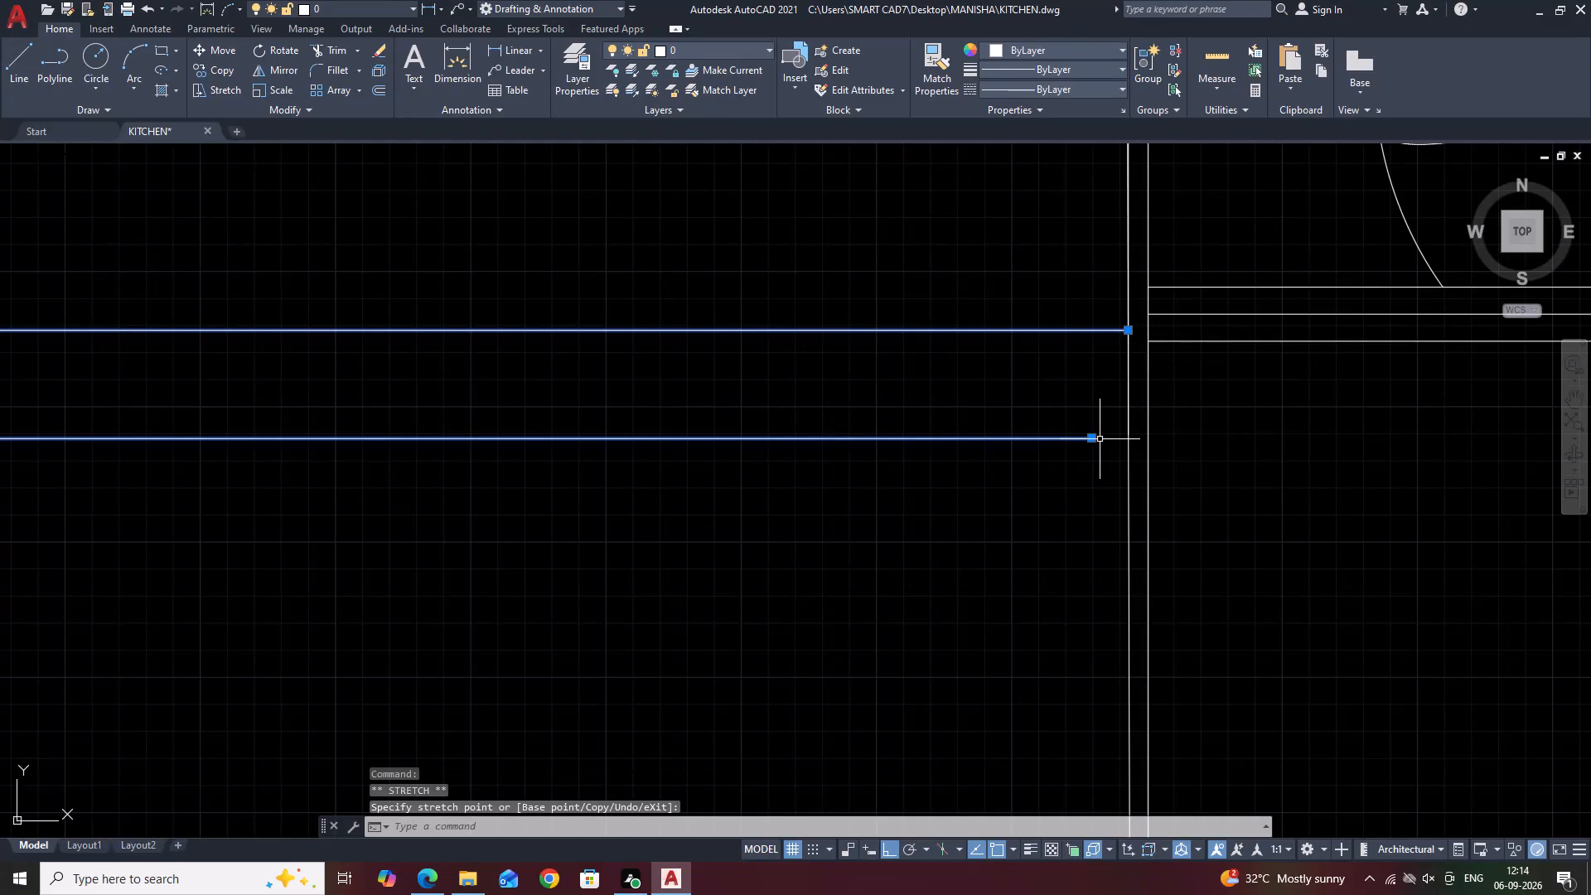
click(1093, 438)
click(1128, 438)
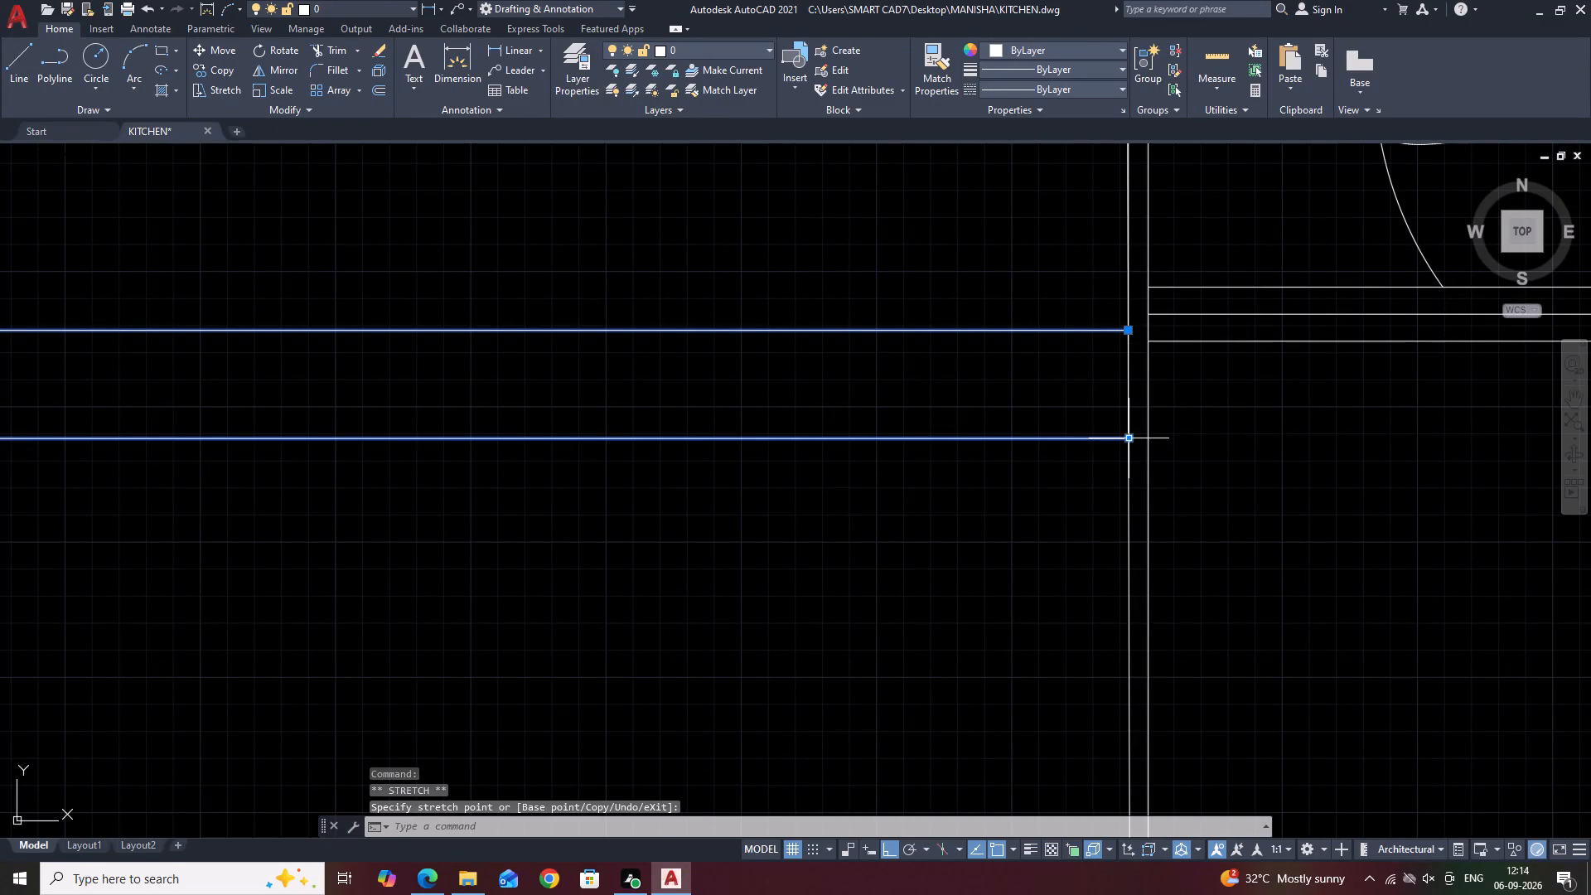
key(Escape)
Review the whole elevation, checking the countertop, base cabinets and shelf unit against the bay dimensions.
scroll(1074, 394, down, 4)
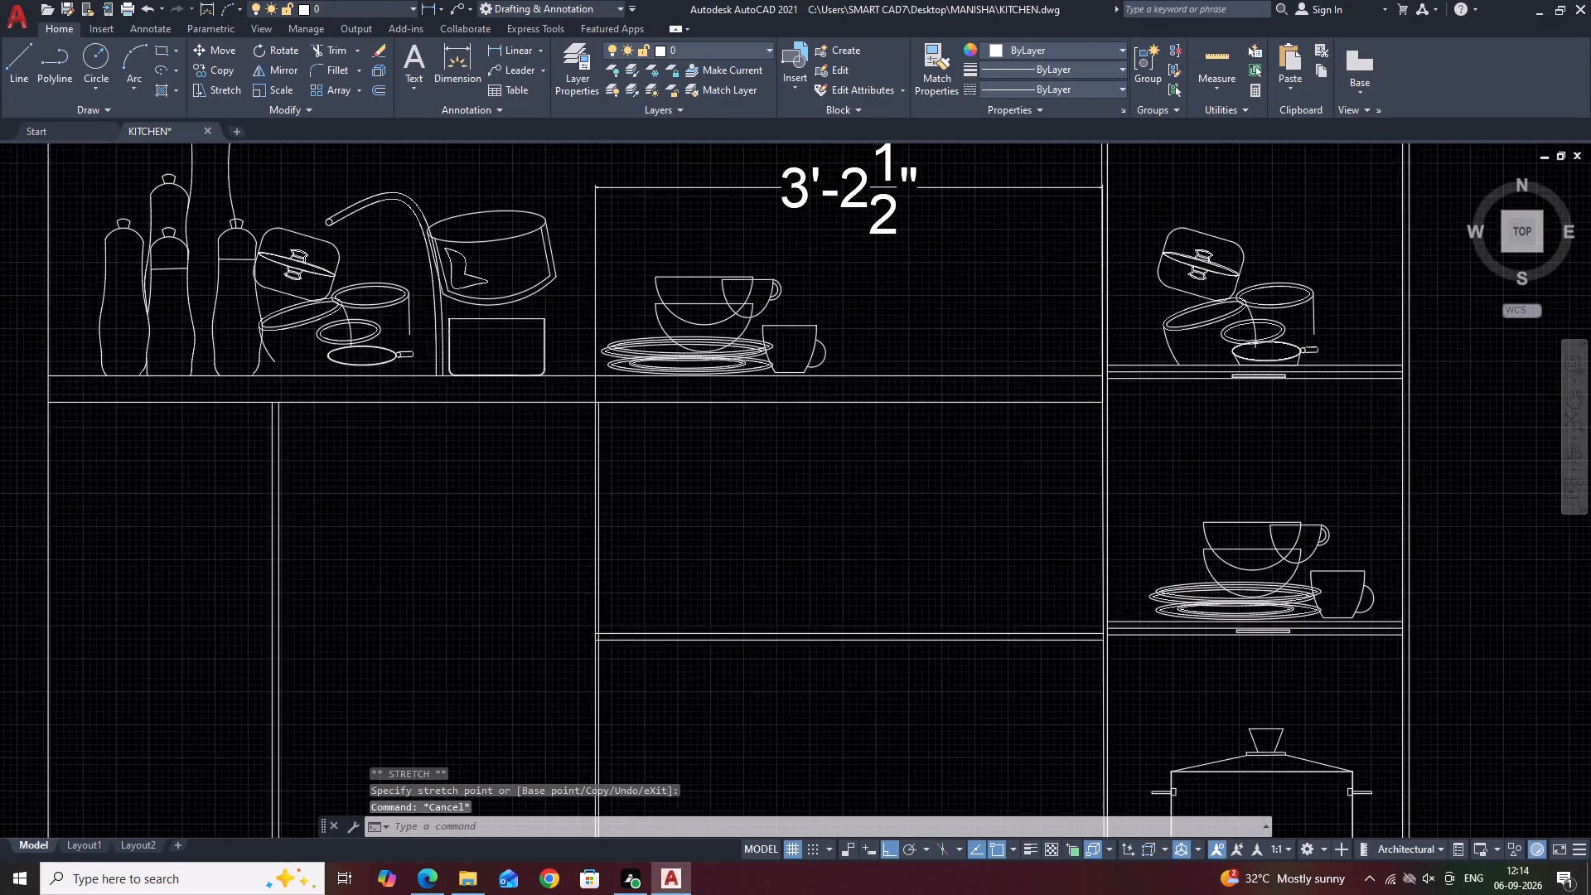
middle_drag(1196, 384, 1007, 360)
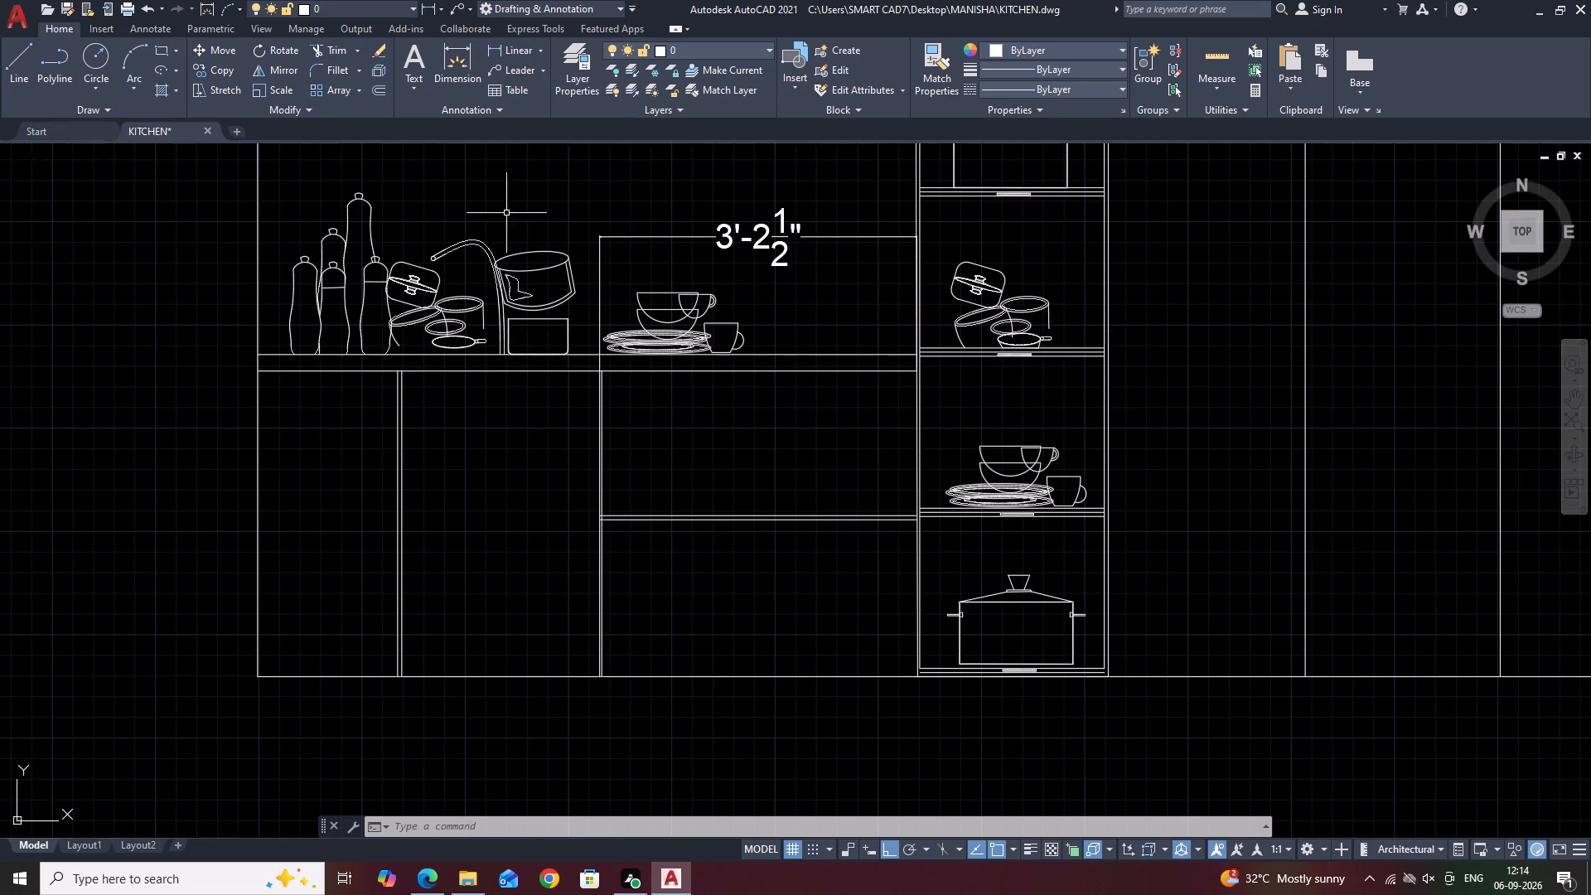
scroll(1081, 305, down, 2)
middle_drag(1138, 252, 795, 468)
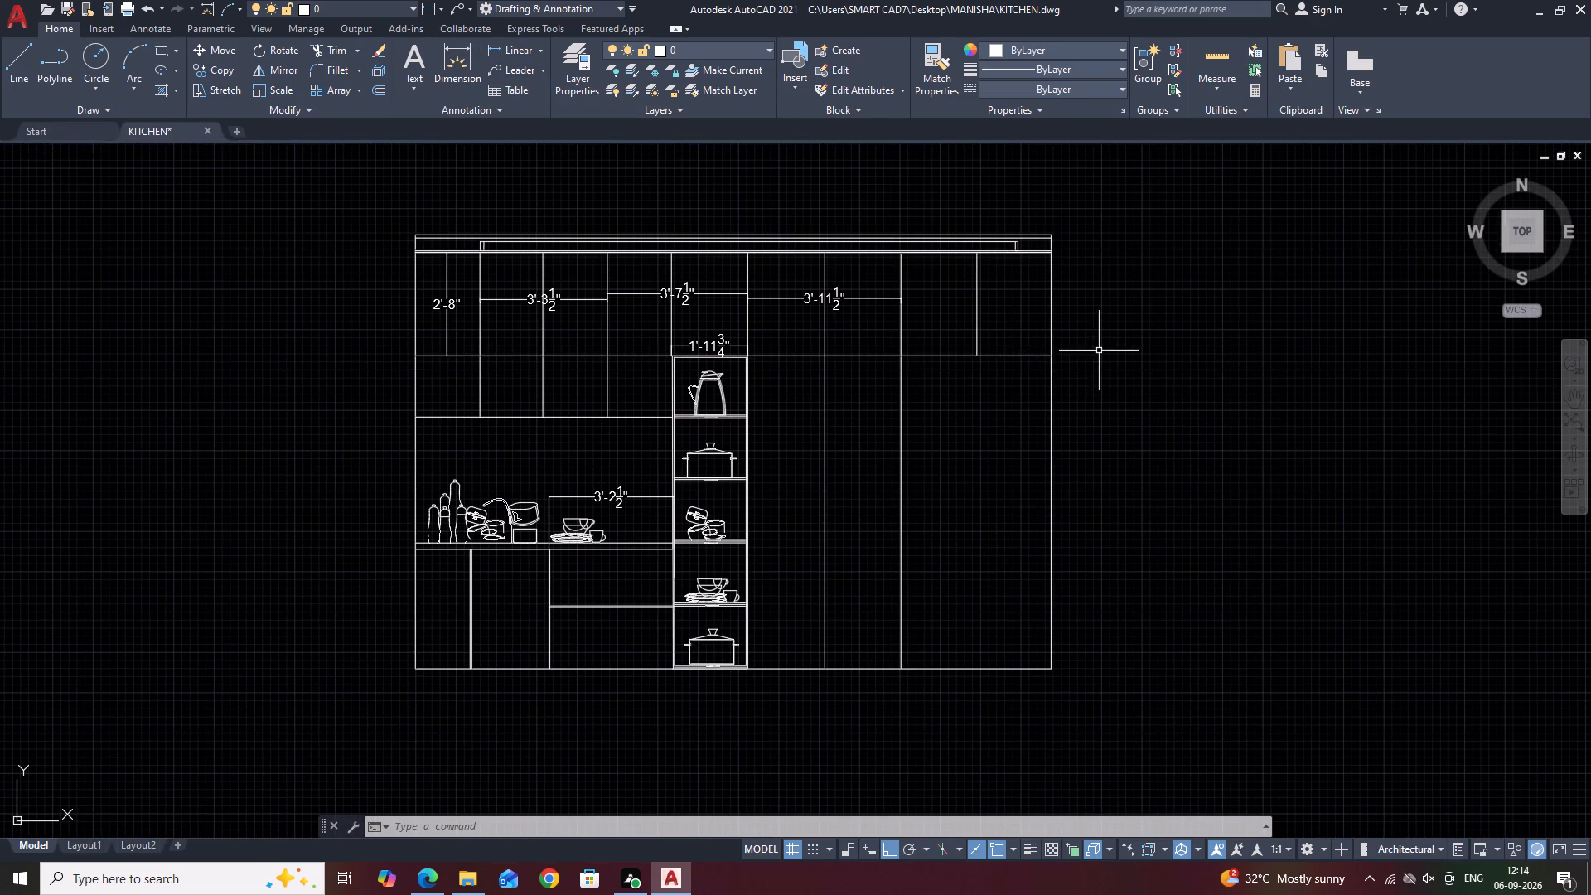
middle_drag(1100, 351, 1109, 272)
middle_drag(639, 228, 957, 283)
middle_drag(1065, 359, 852, 287)
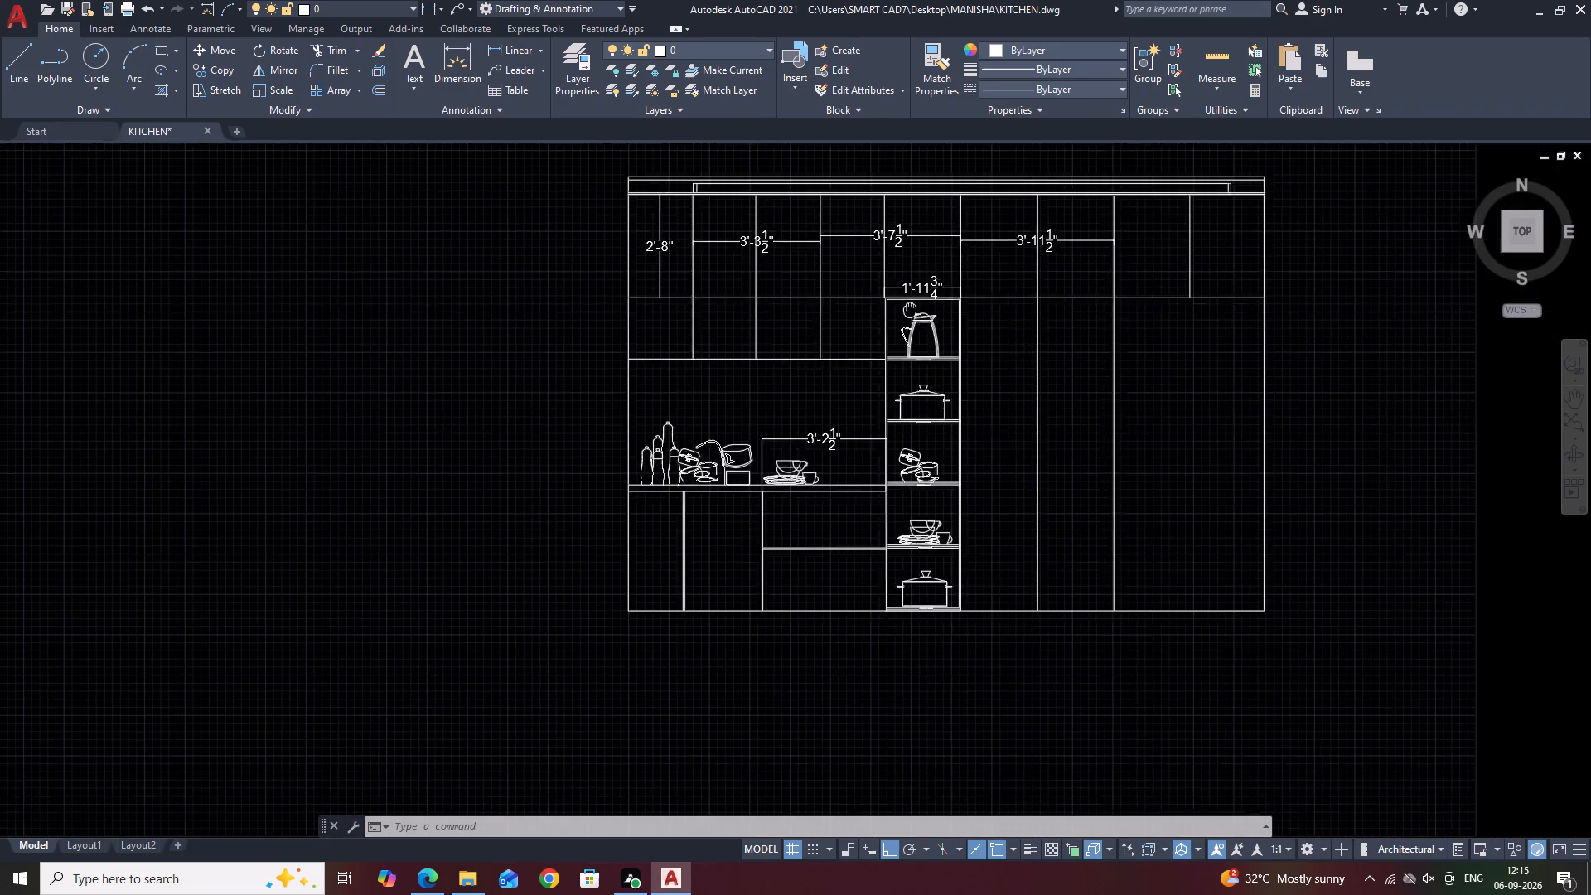
middle_drag(852, 287, 813, 270)
scroll(808, 277, down, 1)
scroll(770, 396, up, 4)
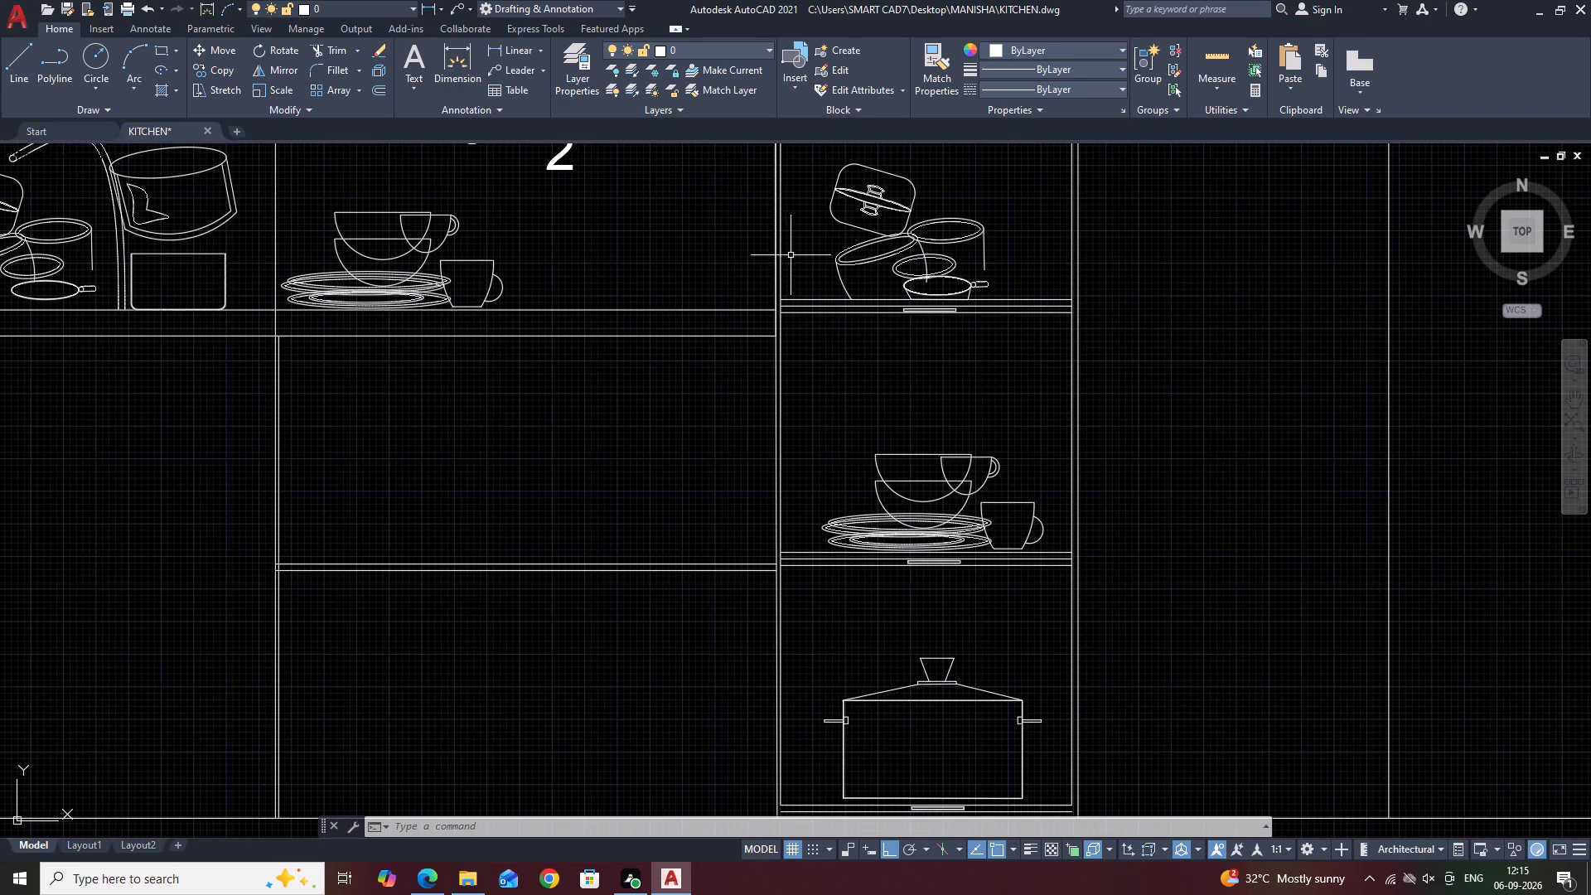
click(778, 283)
scroll(772, 259, down, 2)
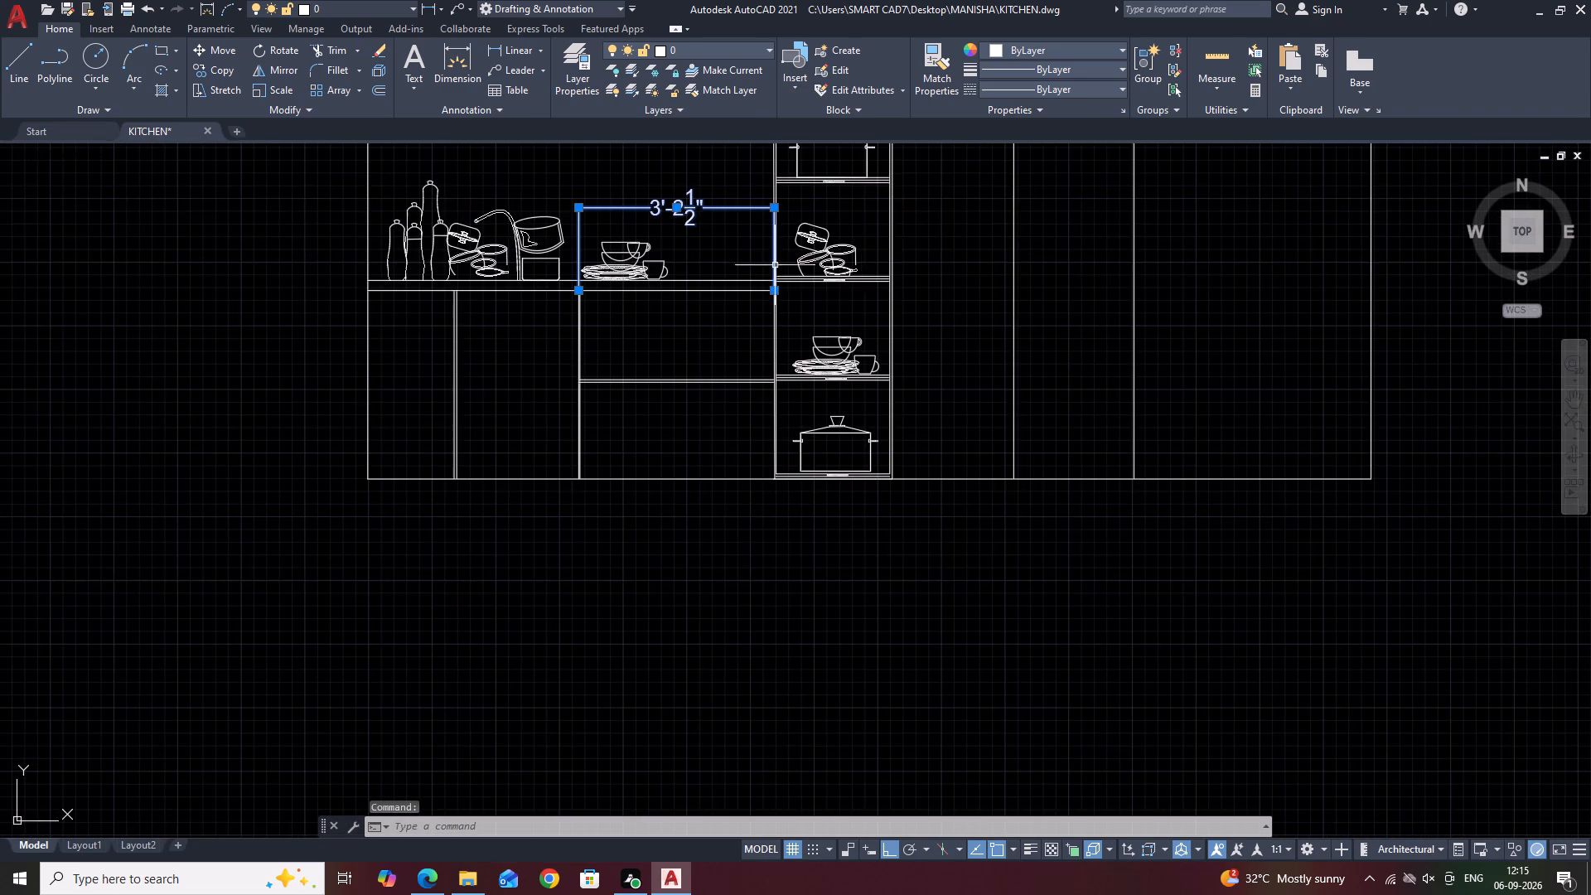
middle_drag(955, 223, 898, 338)
key(Escape)
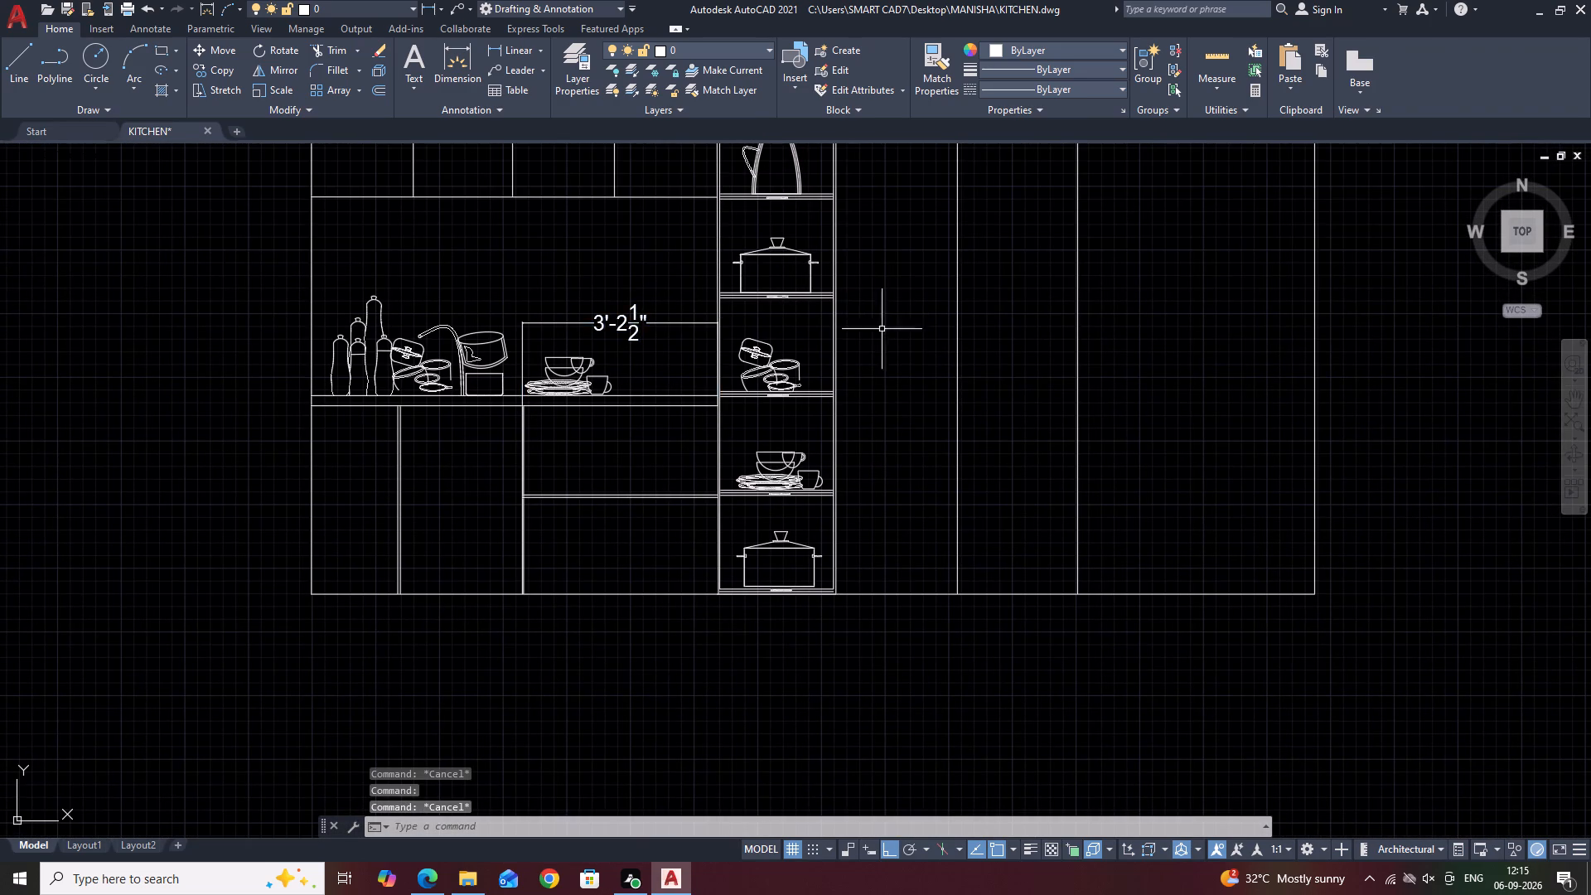
scroll(883, 356, down, 1)
middle_drag(931, 278, 905, 360)
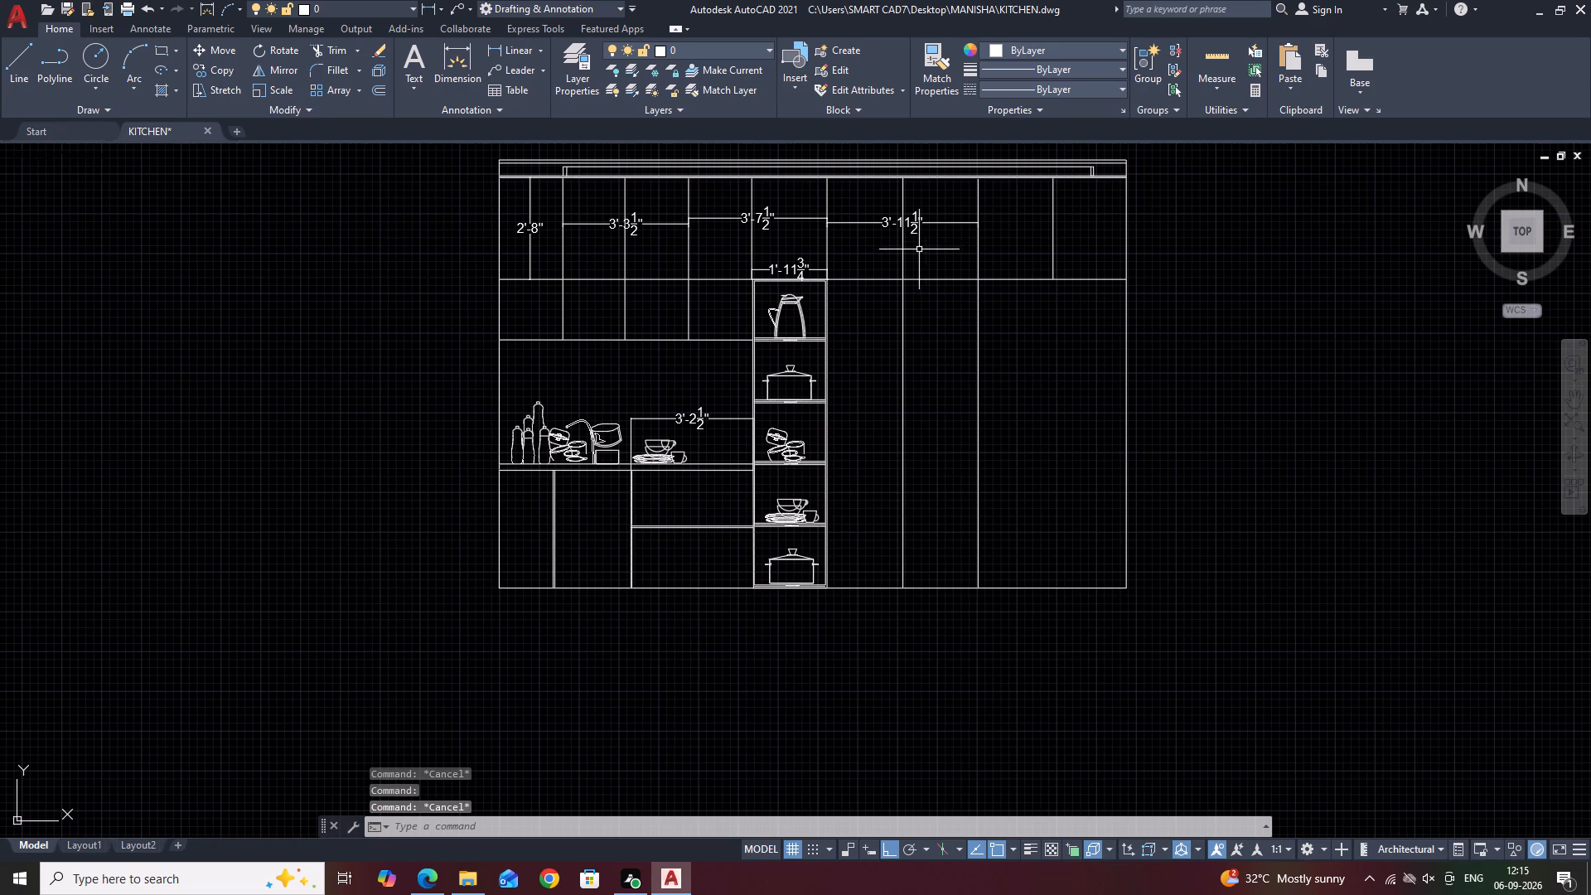
middle_drag(915, 270, 903, 311)
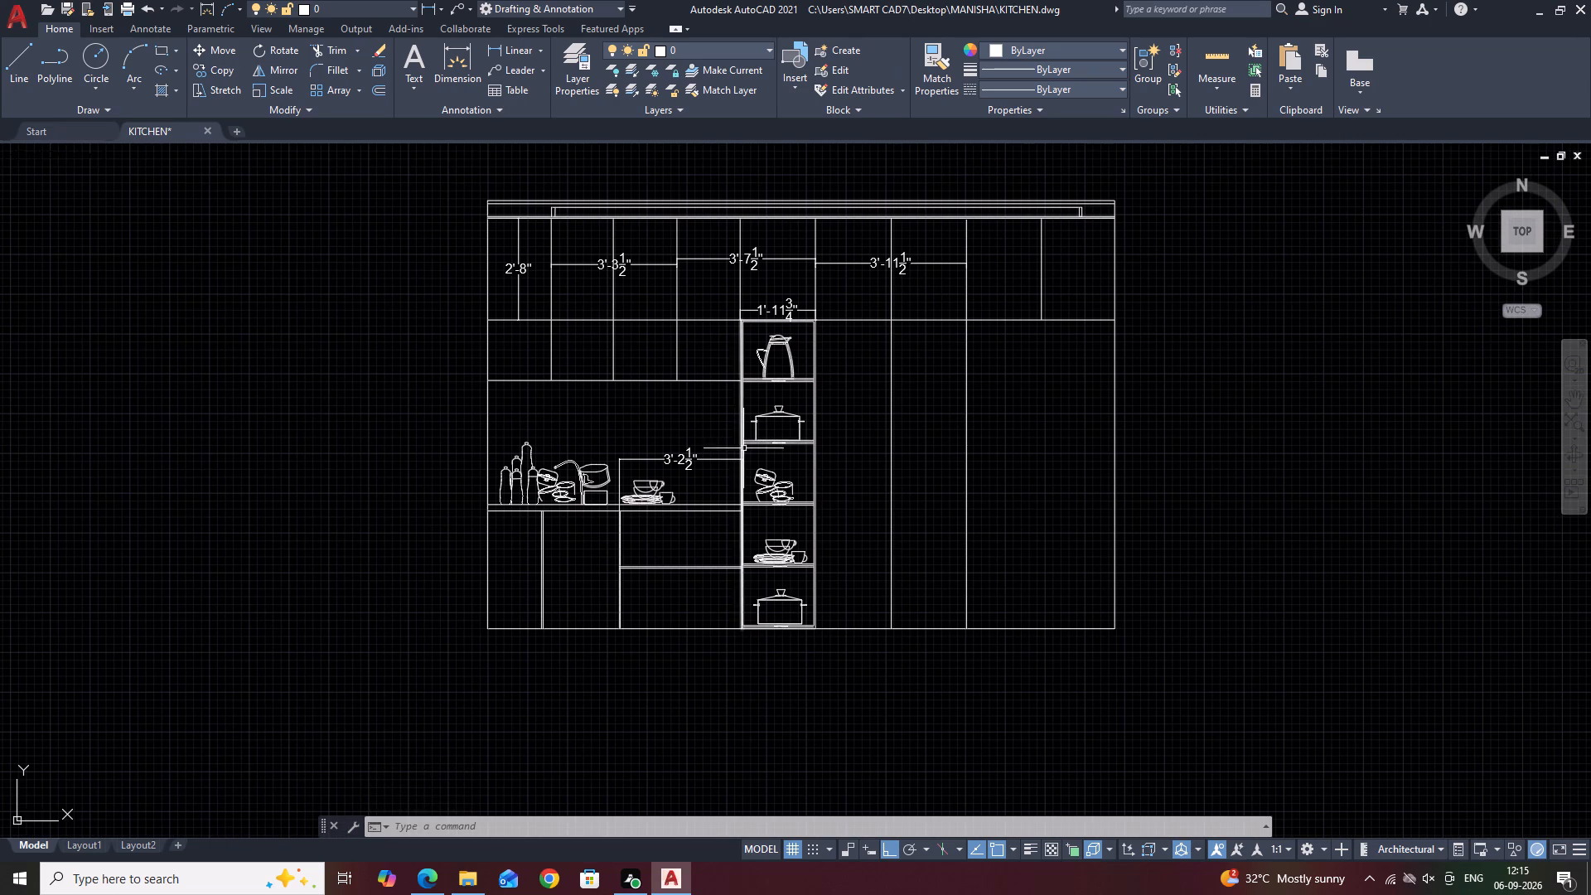
middle_drag(965, 258, 853, 328)
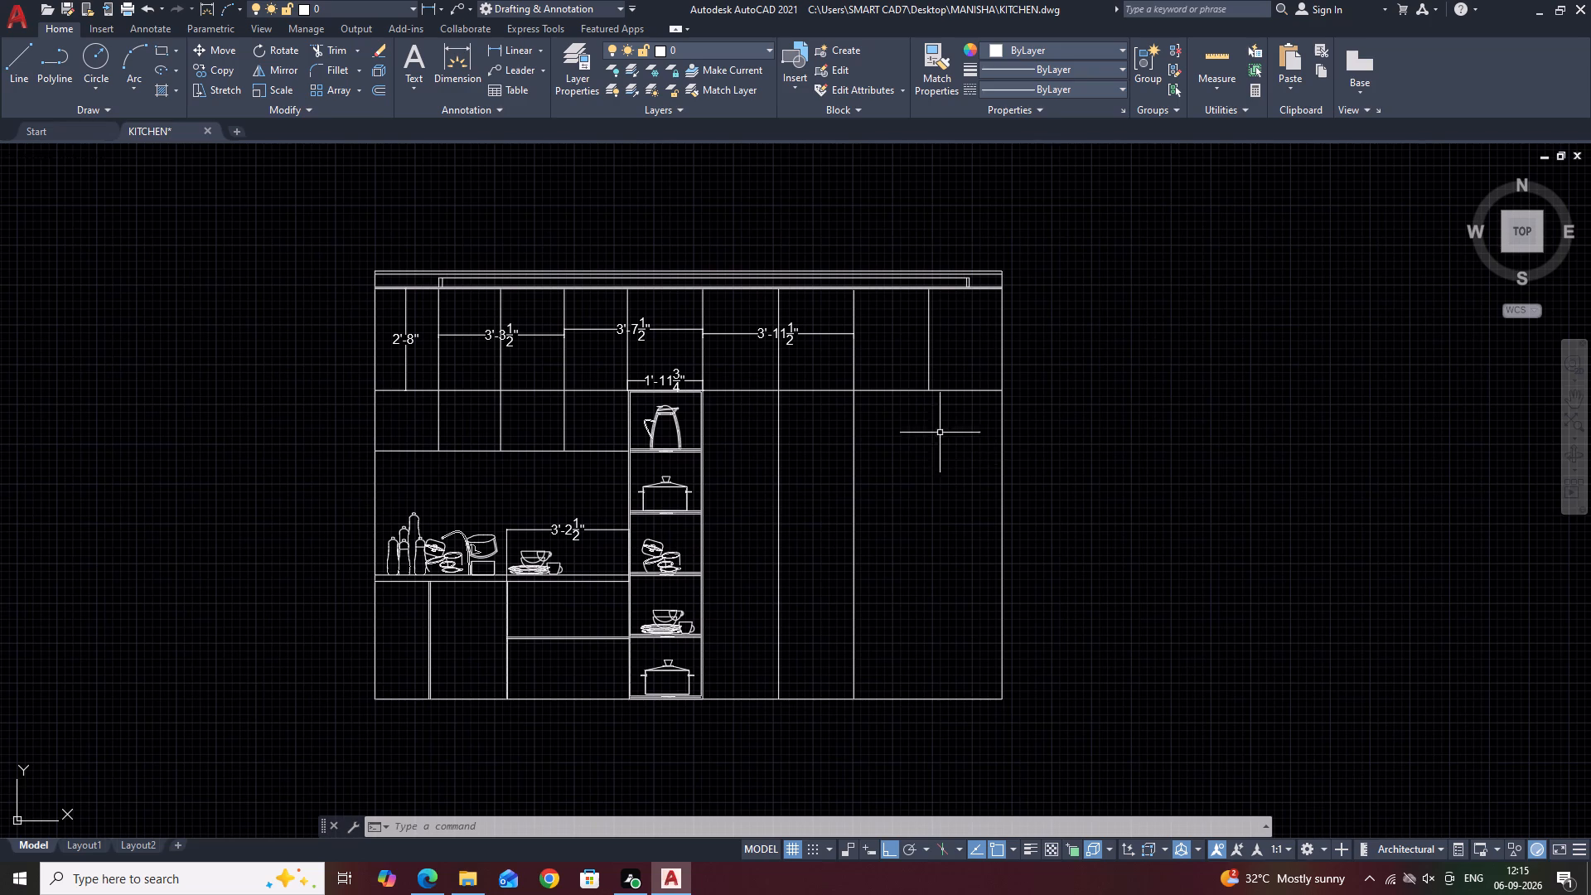
Measure the width from the shelf unit's right side to the adjacent tall divider with a temporary linear dimension.
scroll(731, 388, up, 3)
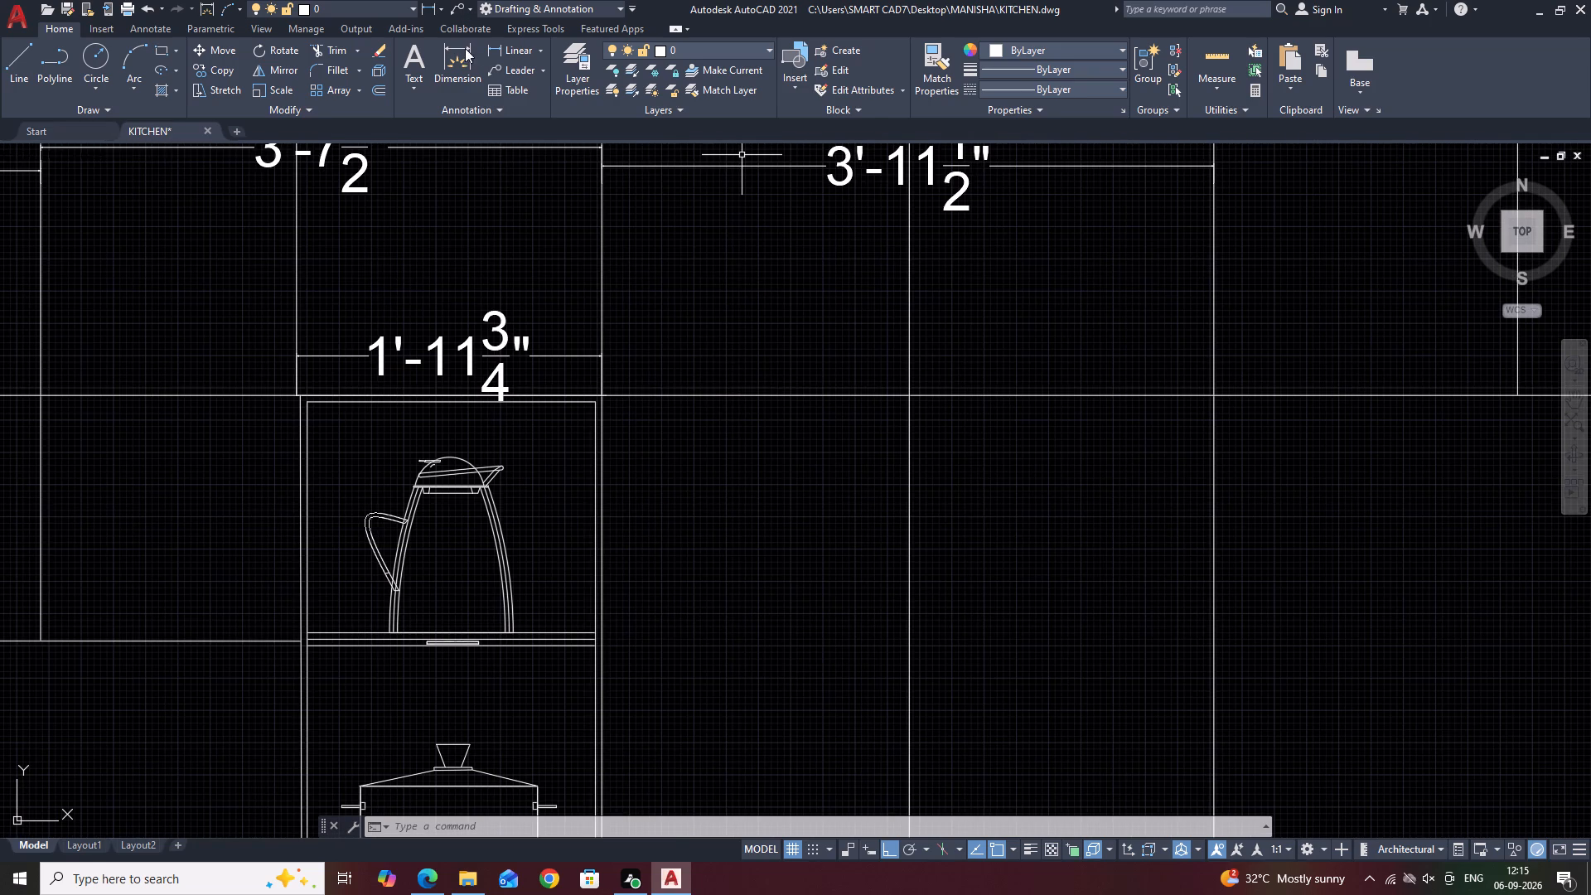
click(492, 49)
click(599, 397)
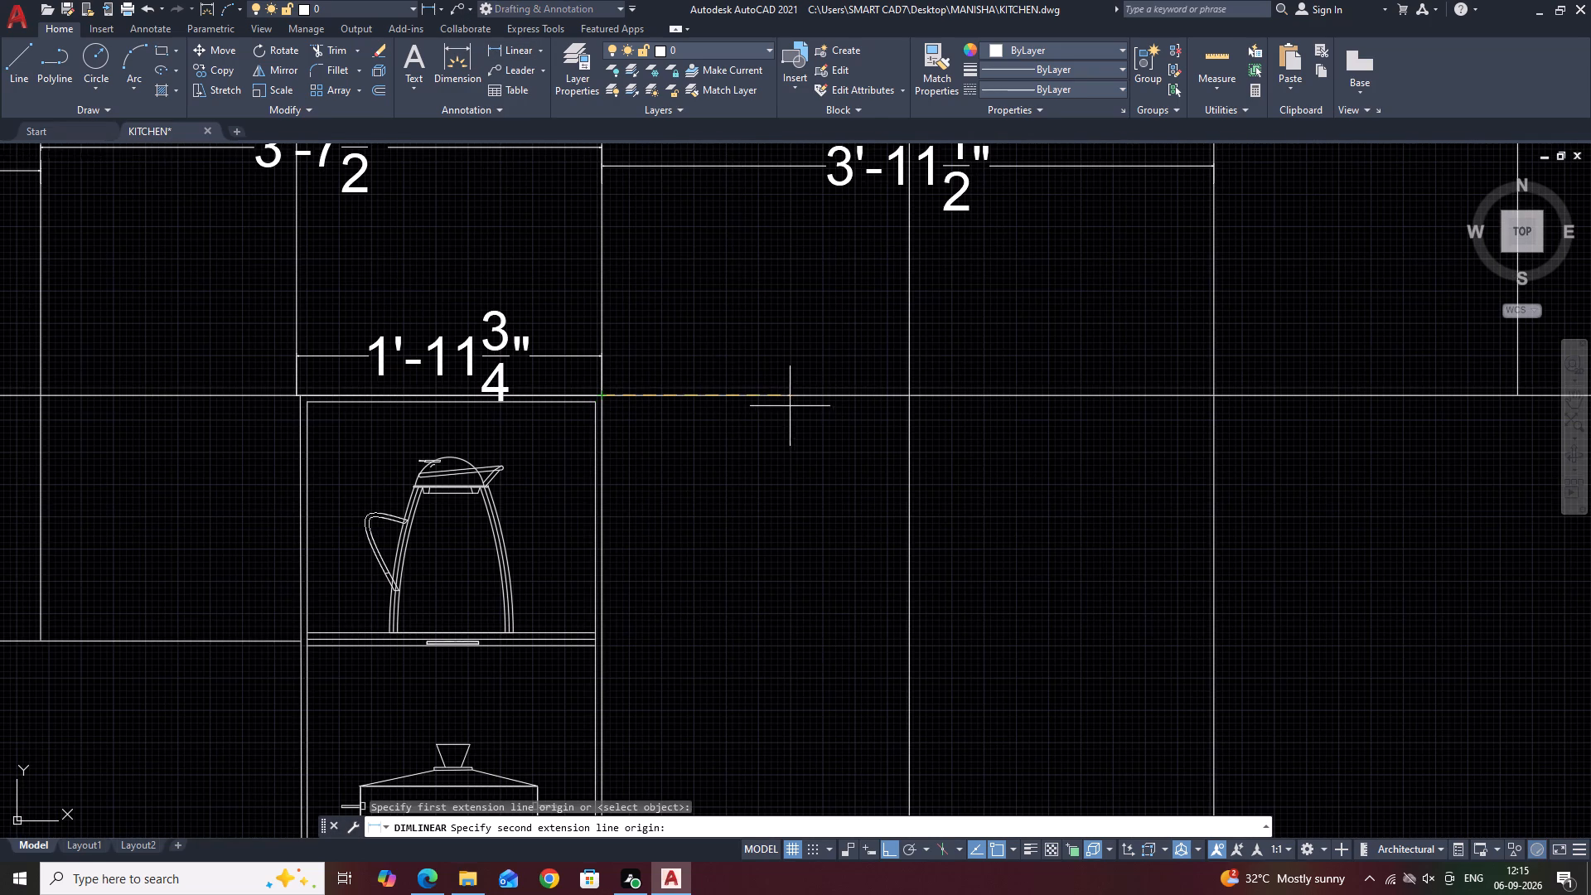
click(916, 397)
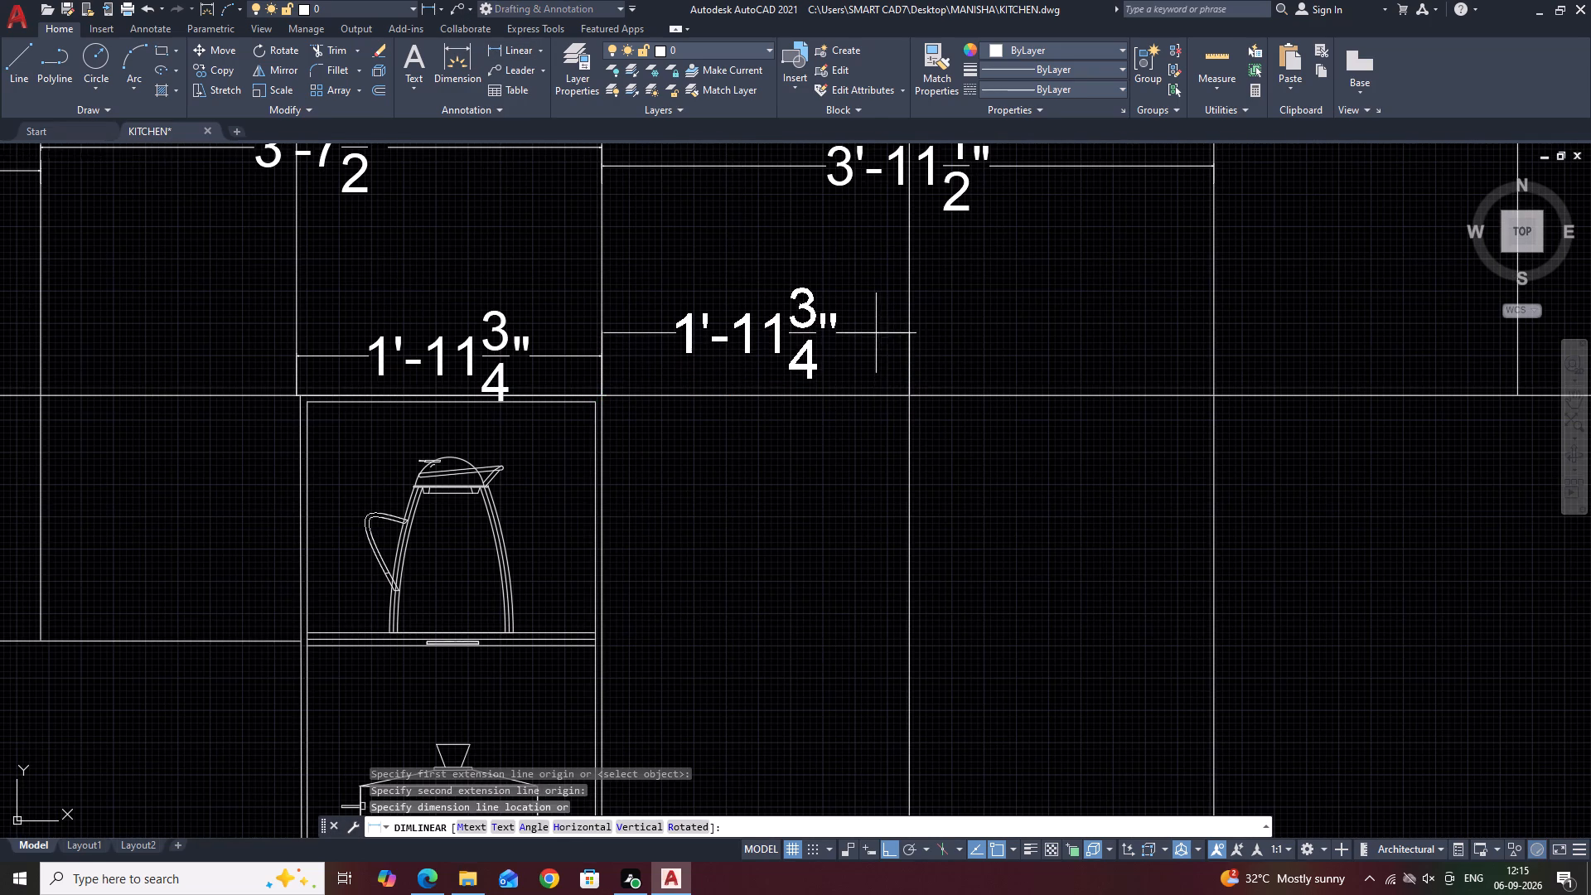
key(Escape)
Delete the vertical divider line in the middle of the 3'-11 1/2" bay.
drag(954, 296, 939, 292)
click(859, 263)
middle_drag(926, 320, 812, 389)
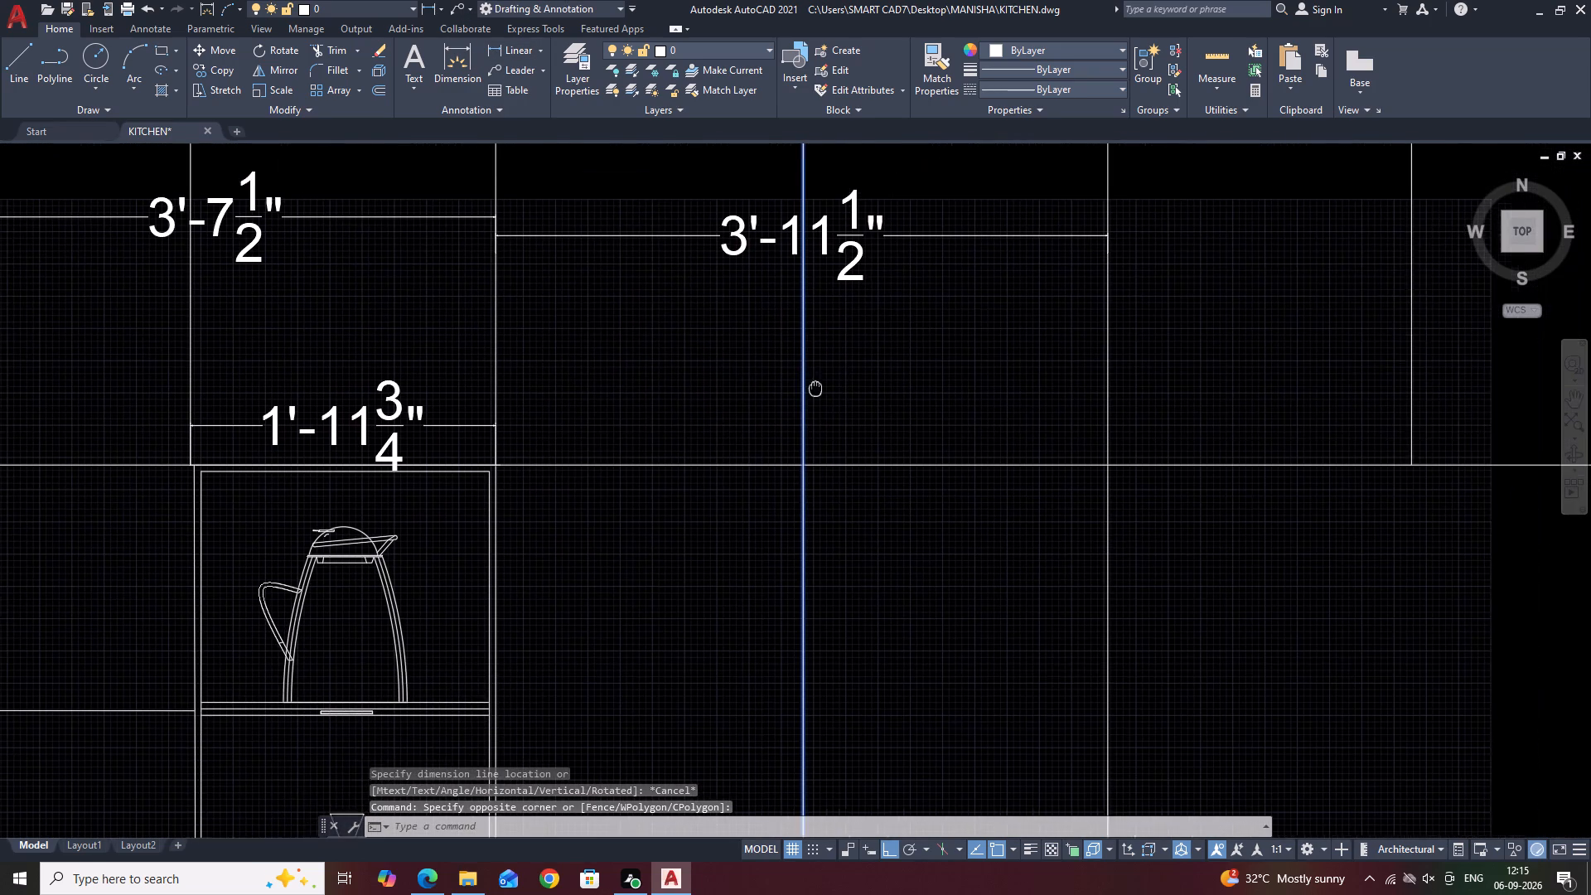
key(Delete)
Offset the vertical line on the shelf unit's right side by 2' into the 3'-11 1/2" bay as its new divider.
drag(535, 330, 505, 310)
click(481, 293)
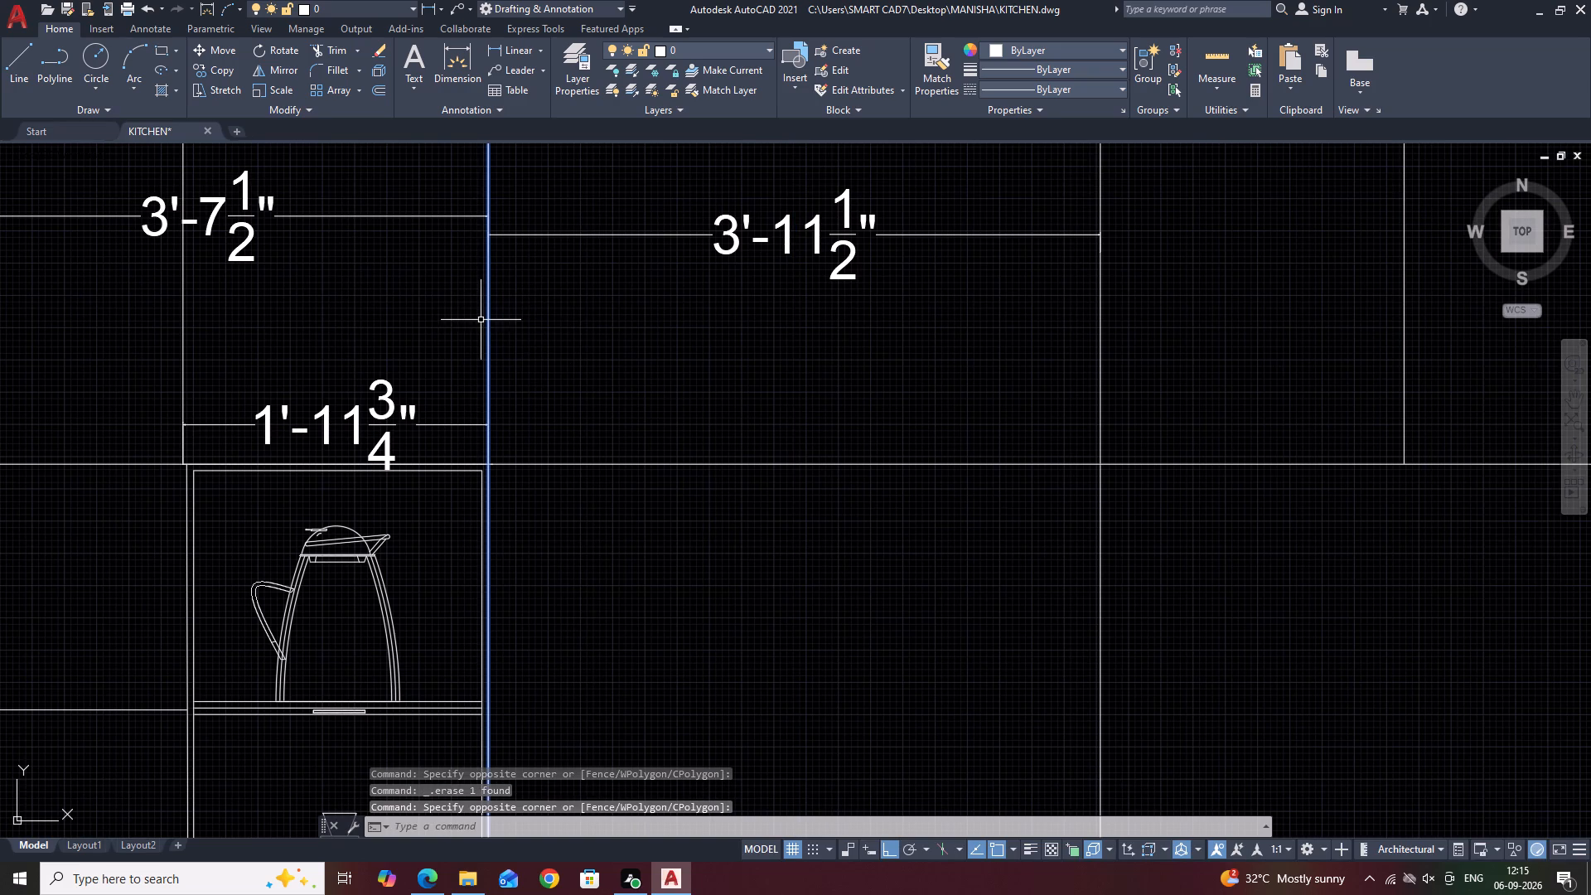
text(O)
key(space)
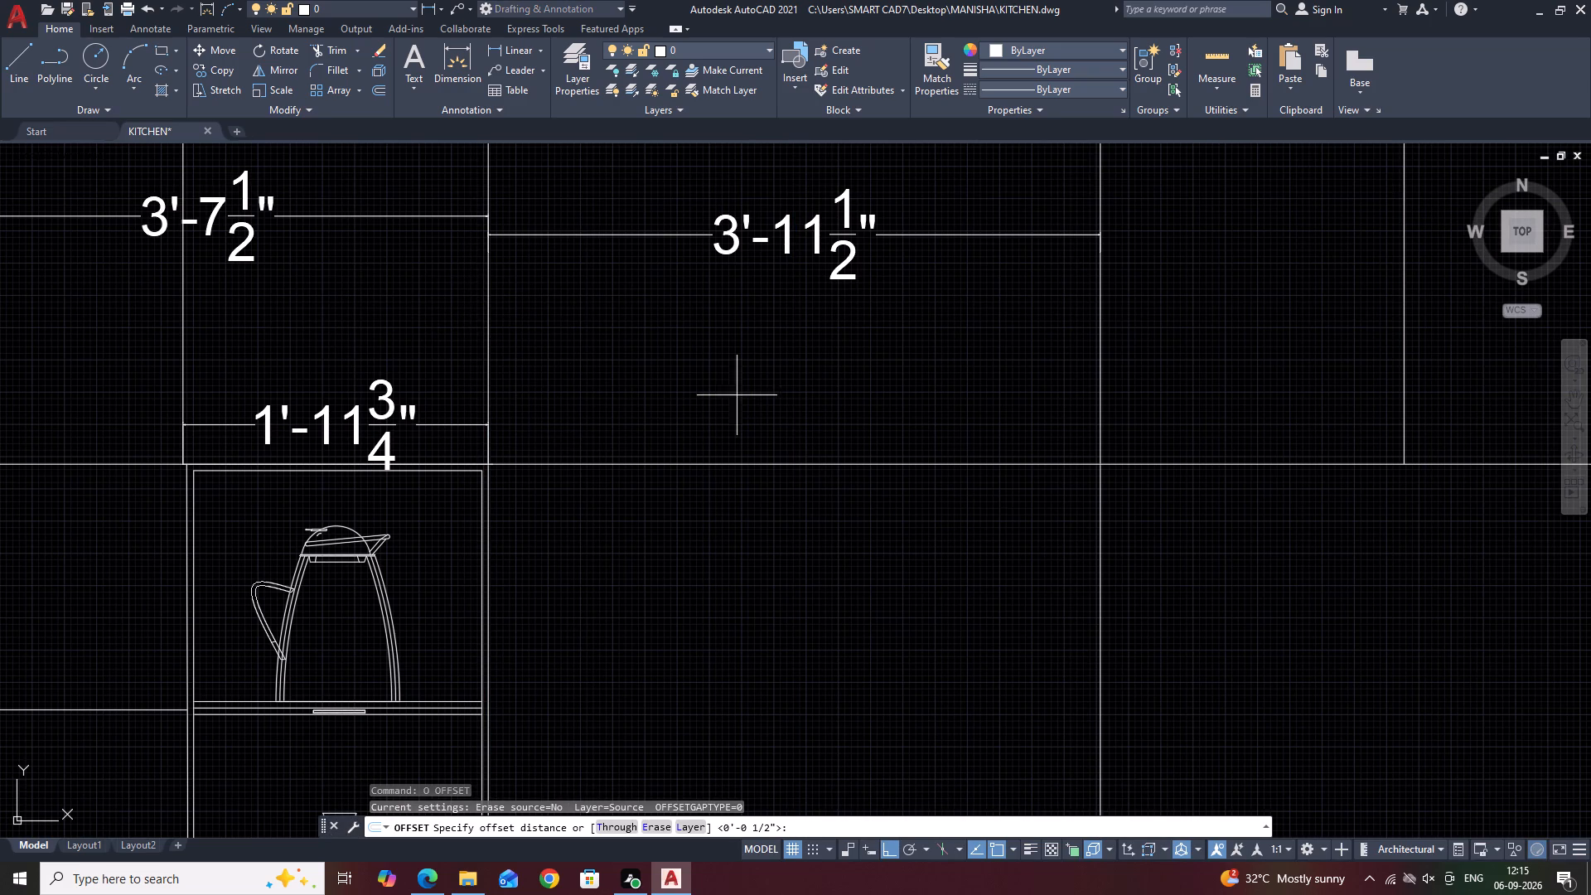
text(2')
key(Return)
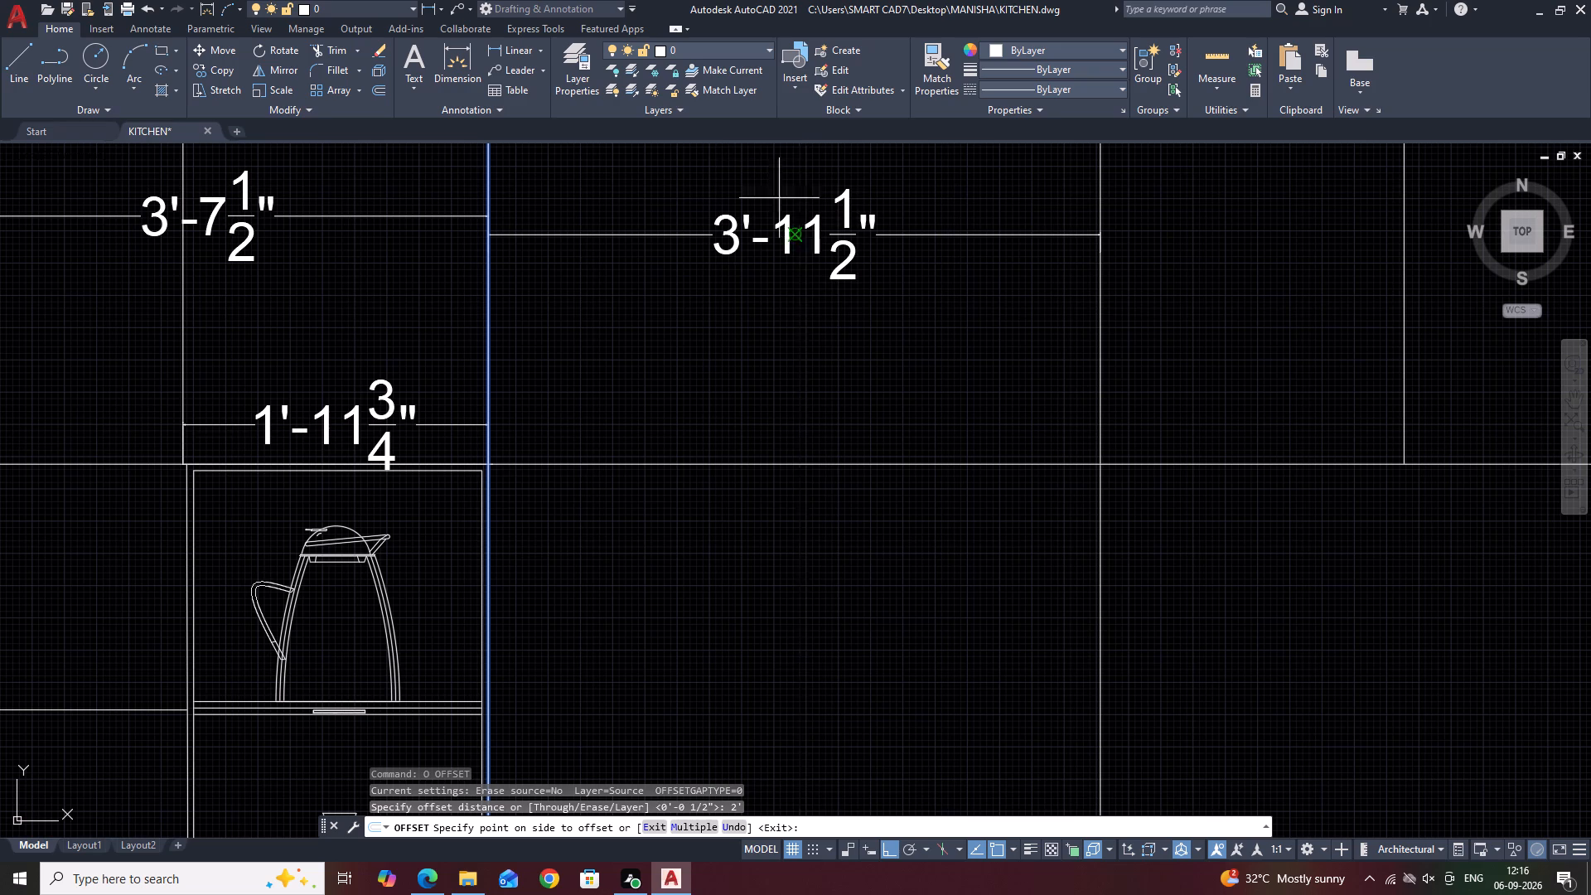
scroll(957, 116, down, 1)
scroll(1036, 394, down, 1)
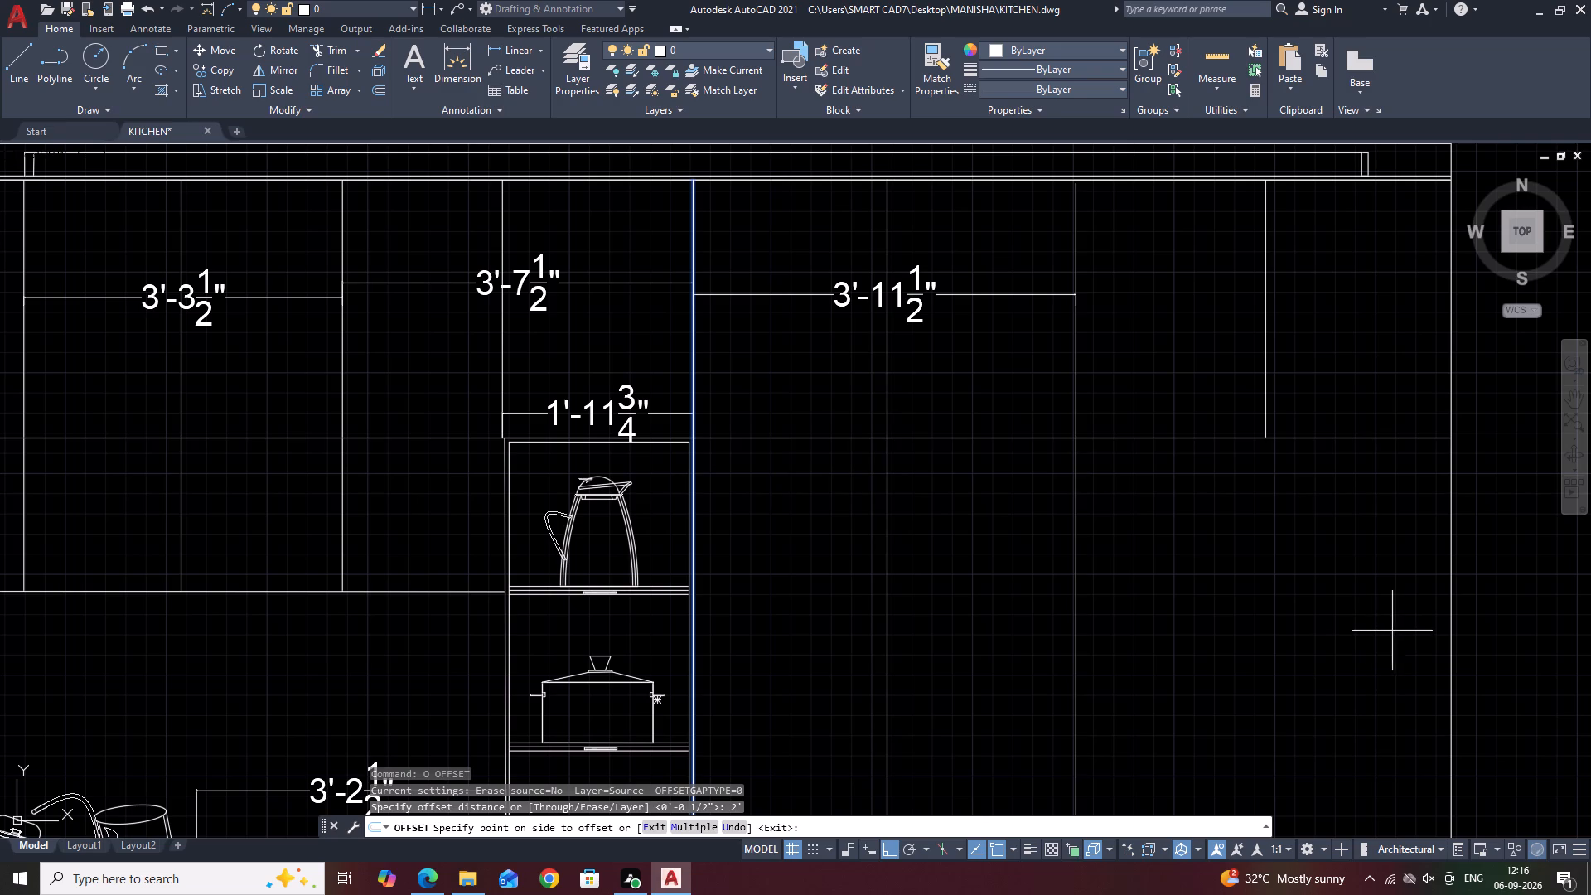
scroll(1375, 631, down, 1)
scroll(1308, 612, down, 1)
middle_drag(1329, 618, 1173, 479)
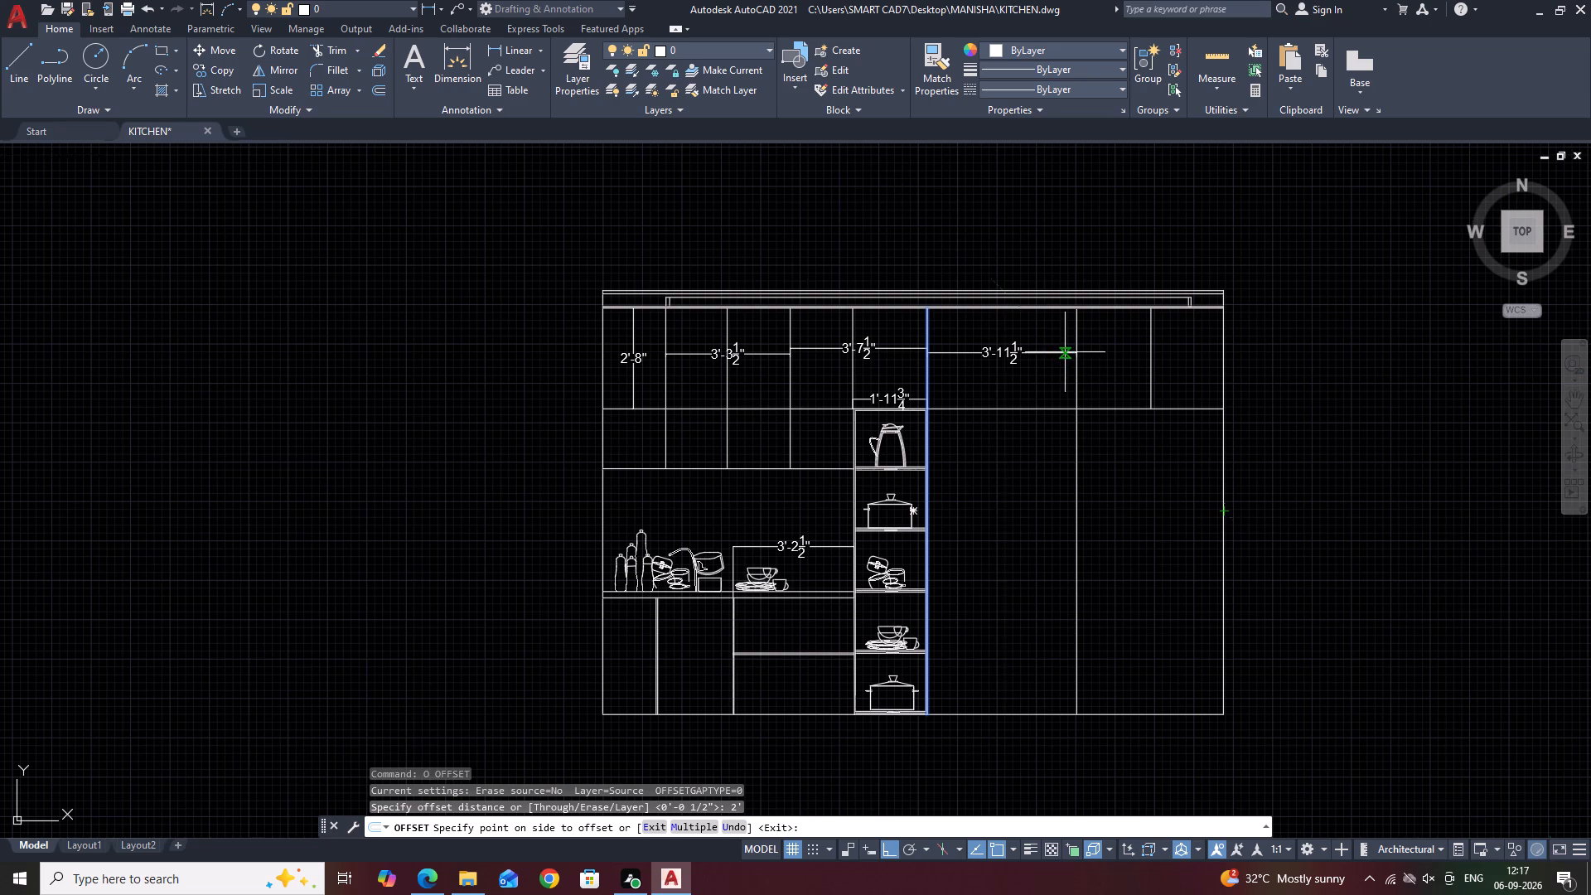
scroll(928, 439, up, 4)
scroll(960, 305, down, 2)
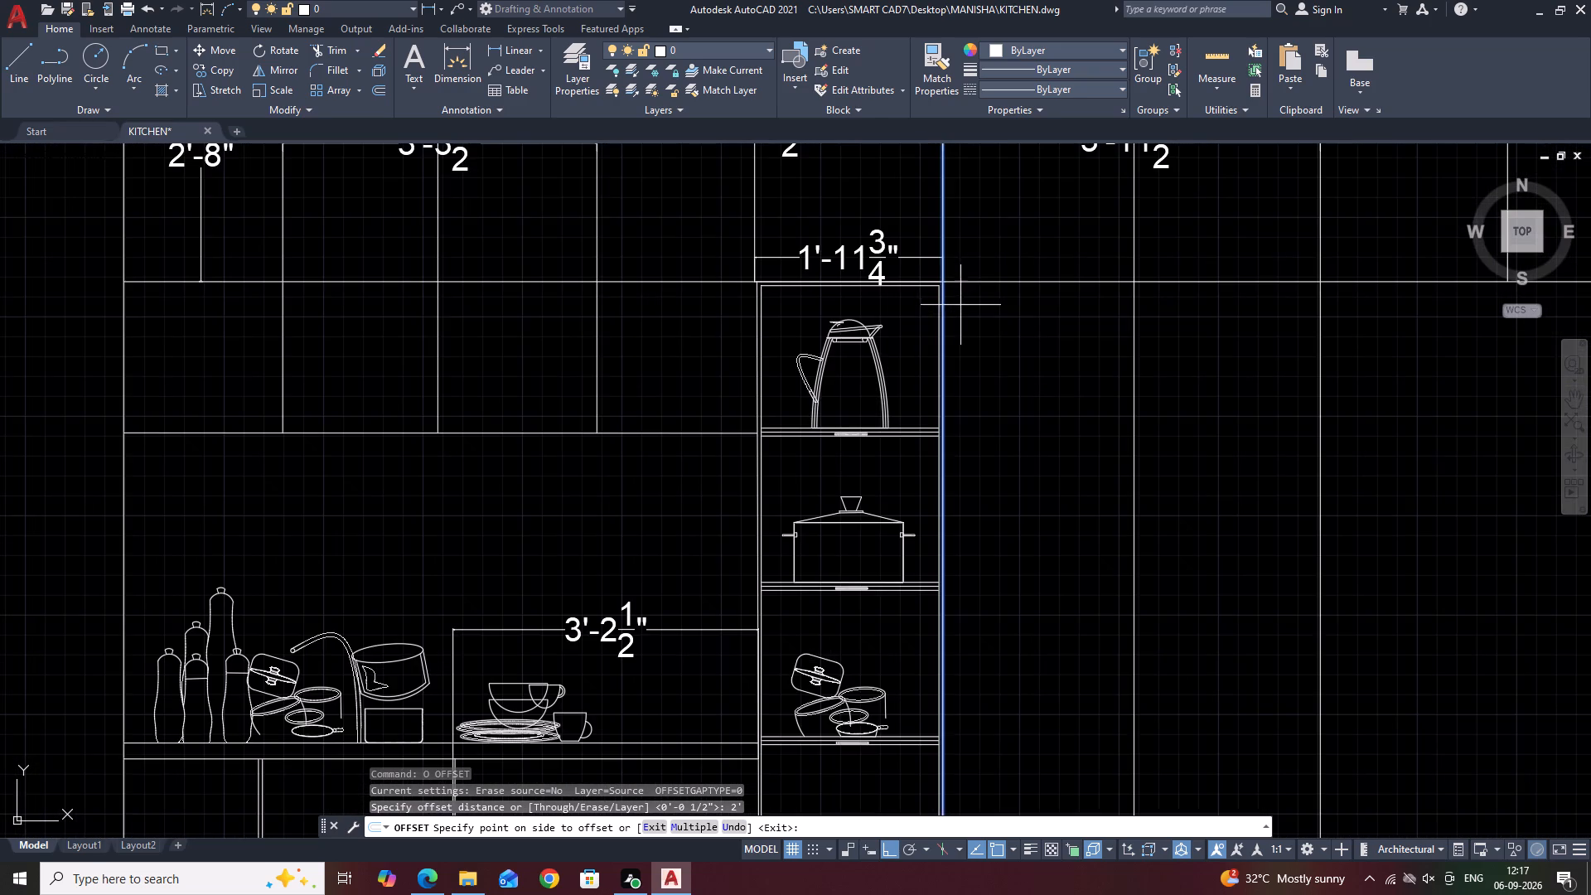
middle_drag(1061, 286, 852, 357)
scroll(854, 365, down, 1)
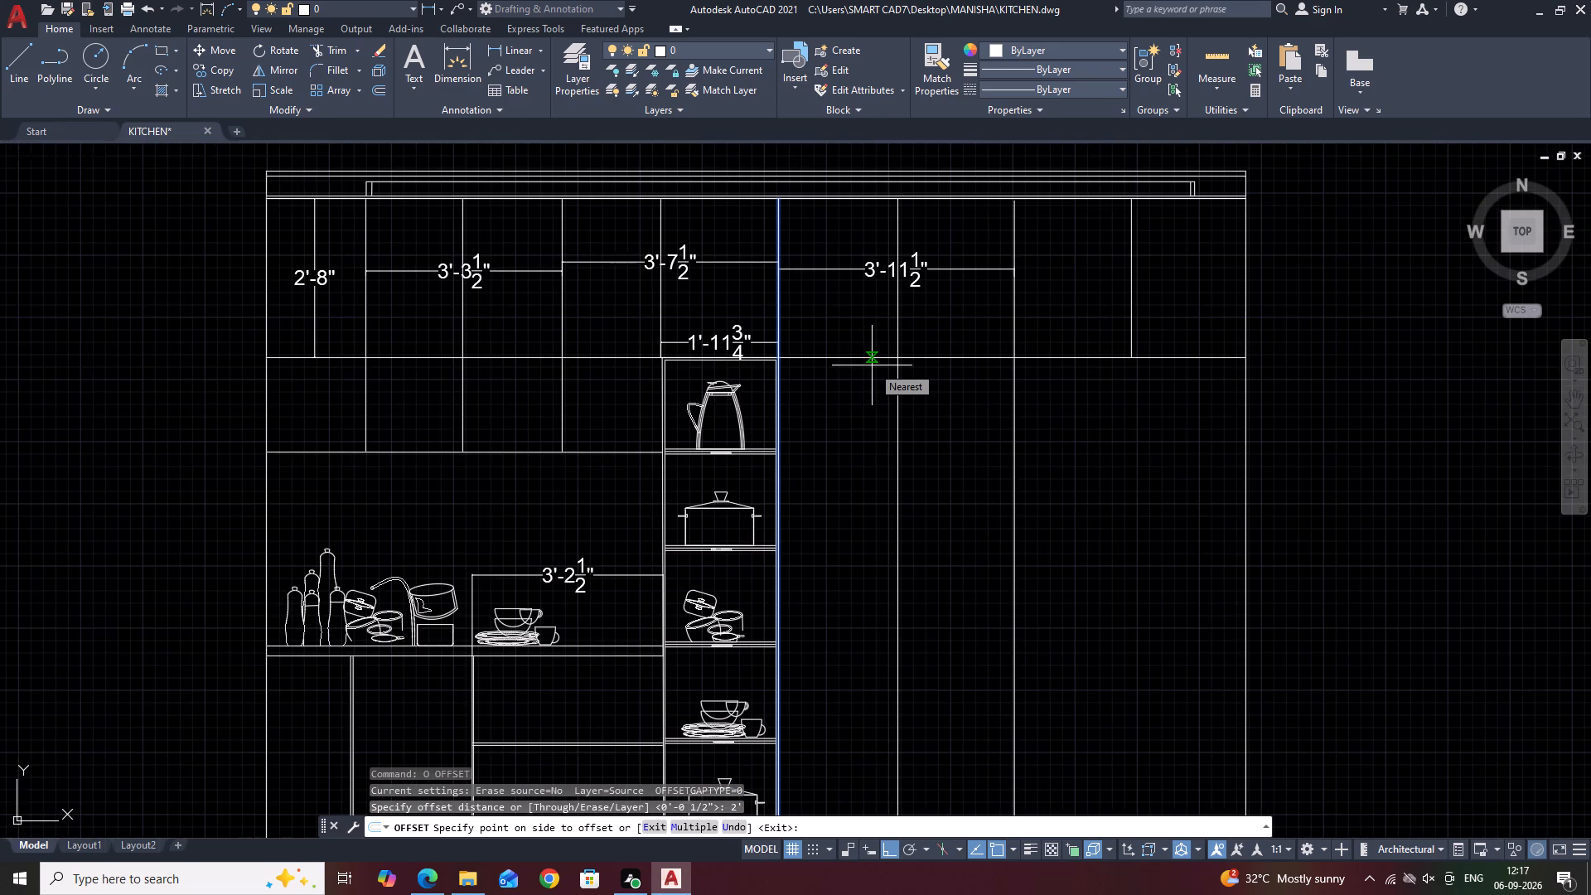
key(2)
key(apostrophe)
key(Return)
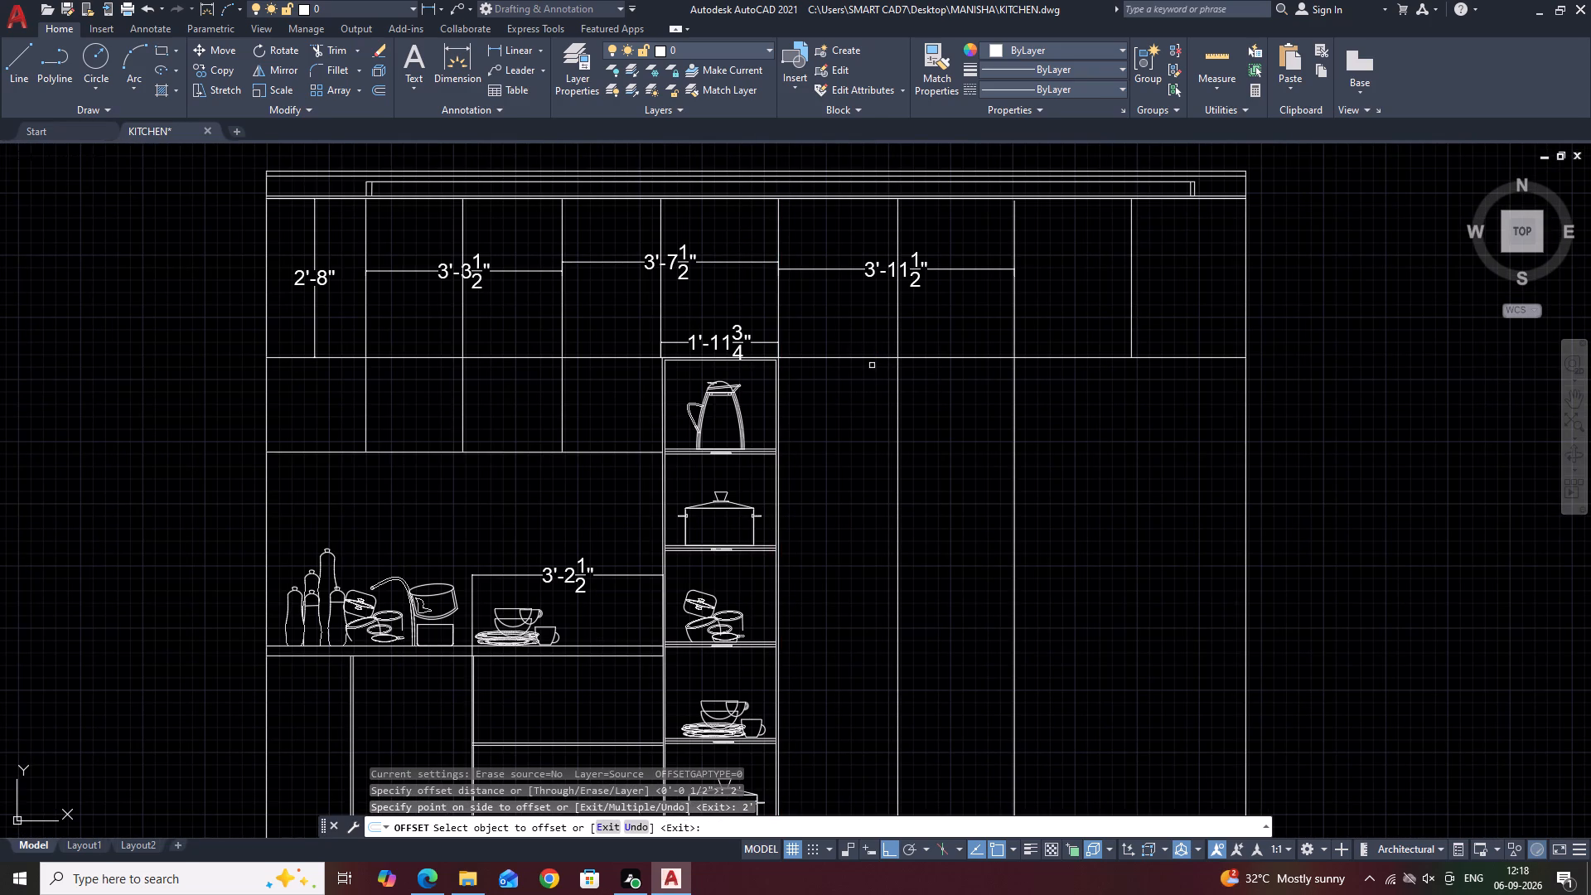
Delete the vertical divider in the middle of the 3'-11 1/2" bay.
key(Escape)
click(900, 317)
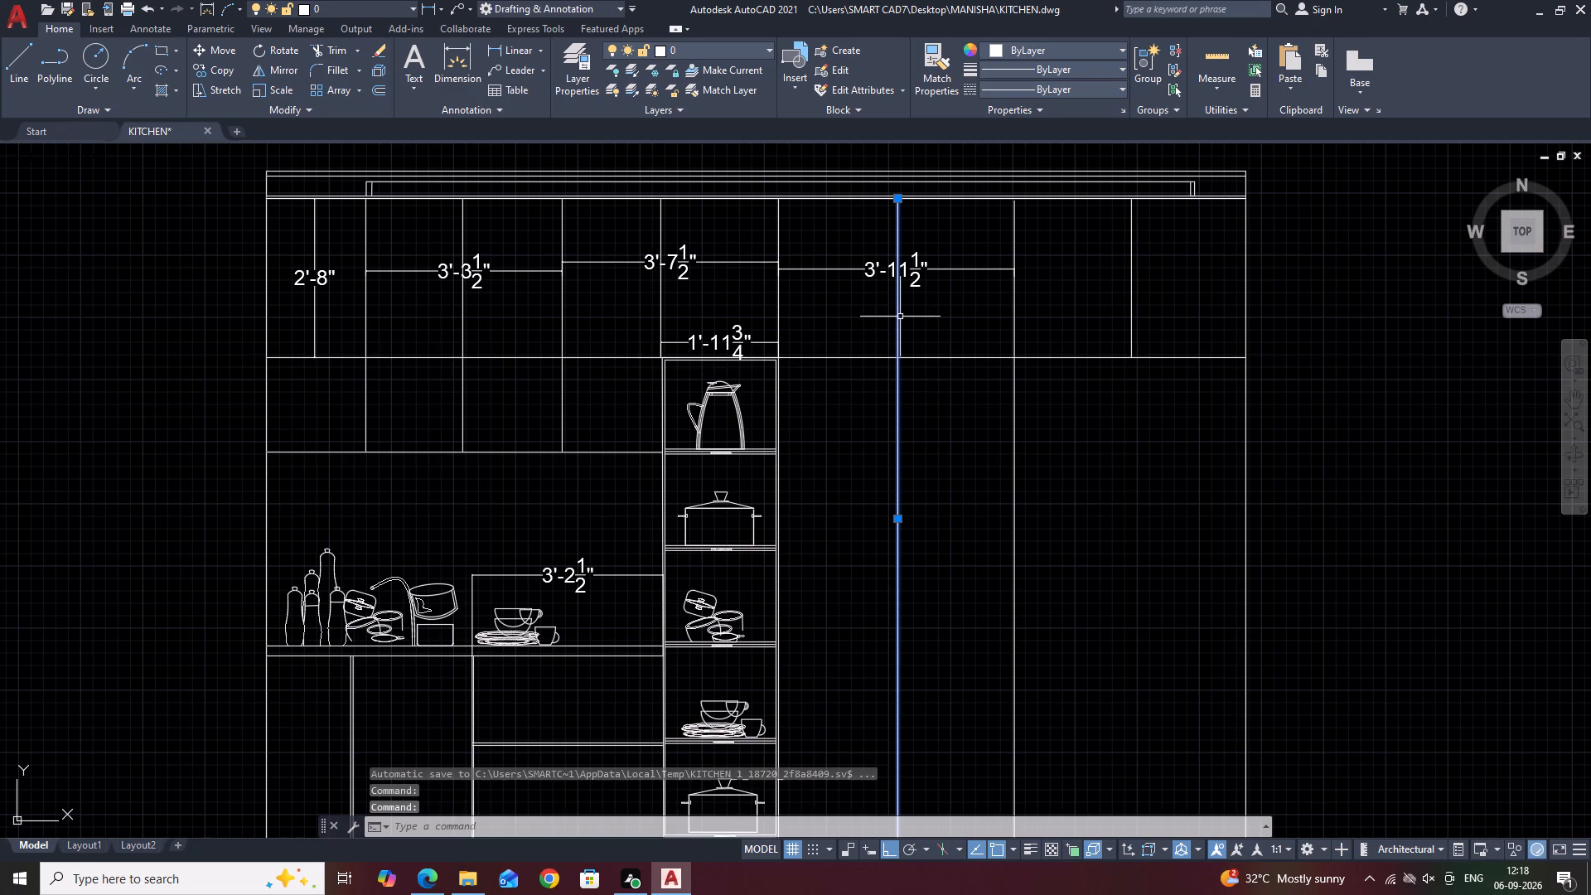
key(Escape)
scroll(896, 325, up, 2)
click(896, 325)
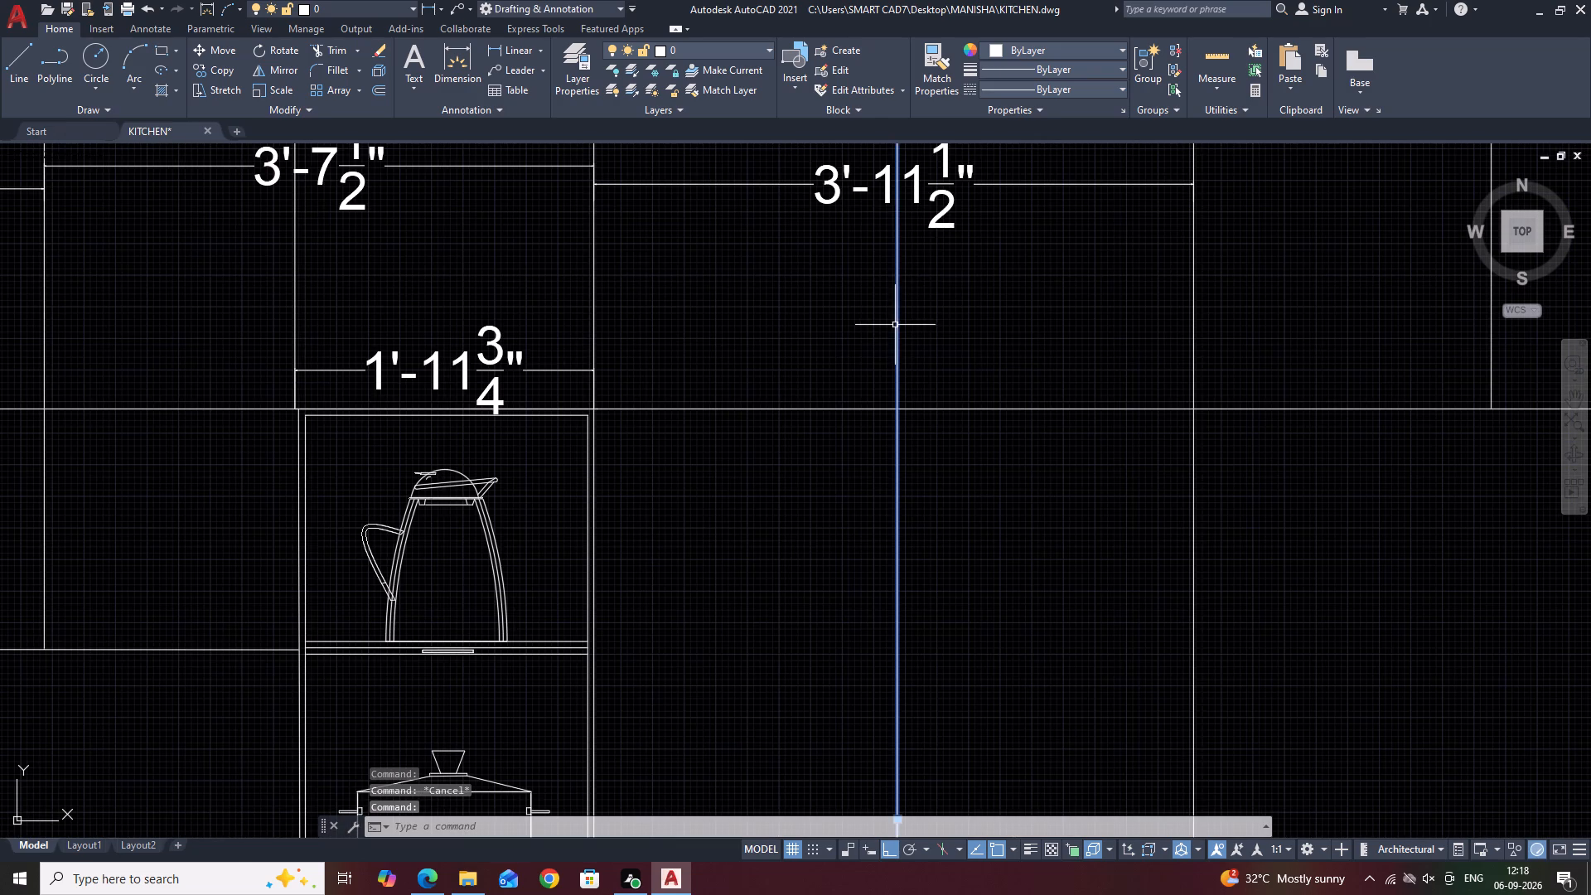
key(Delete)
Offset the vertical line on the shelf unit's right side by 2' into the 3'-11 1/2" bay to form its divider.
drag(599, 250, 593, 243)
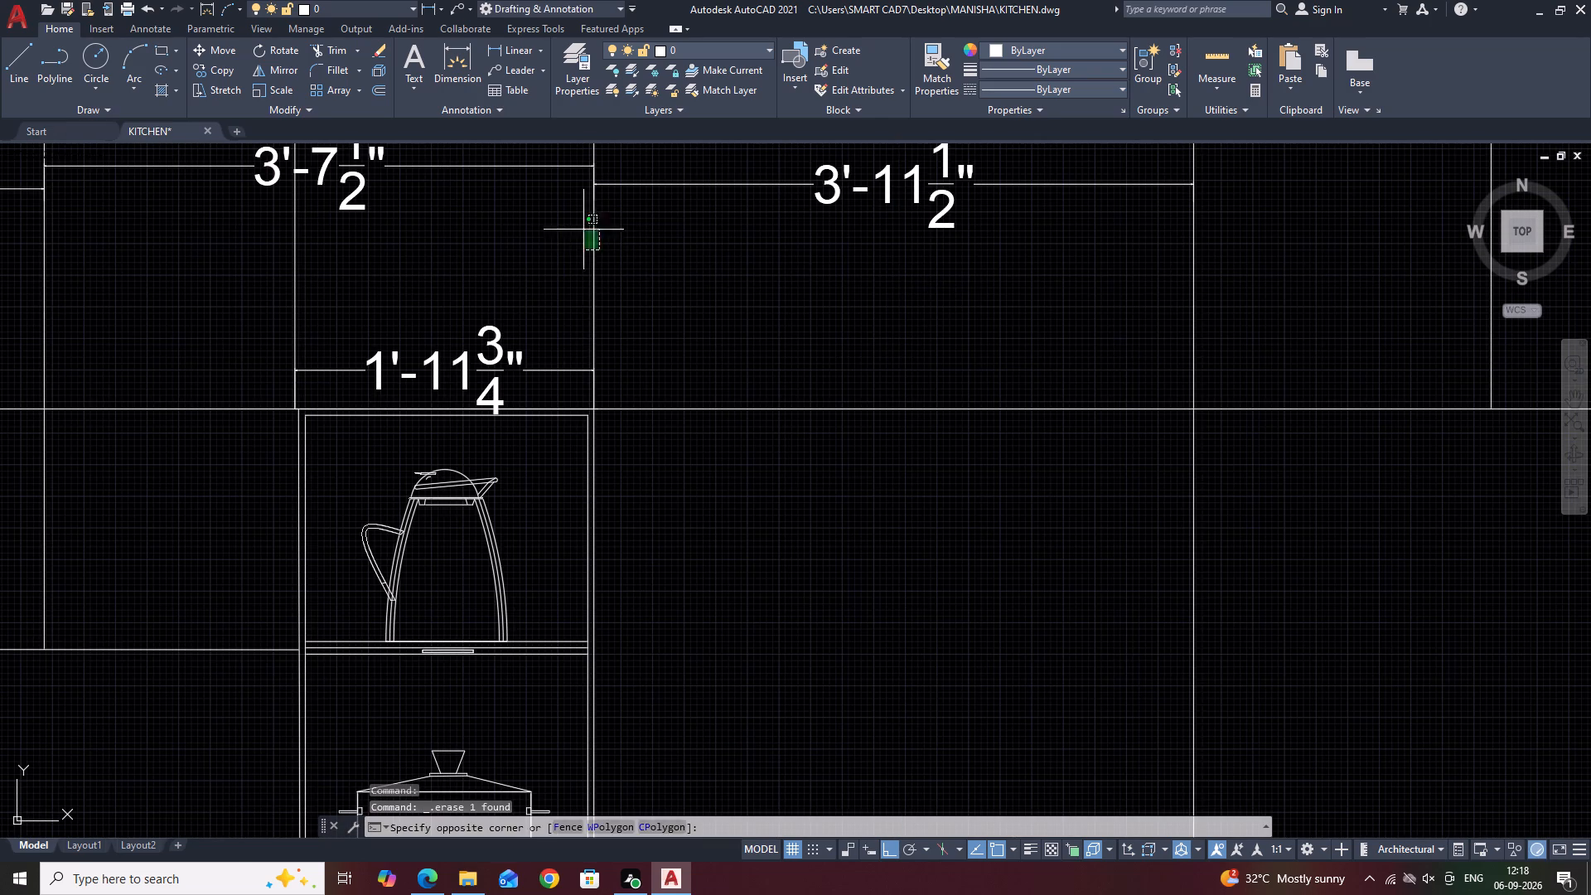
click(570, 215)
text(O 2')
key(Return)
click(757, 287)
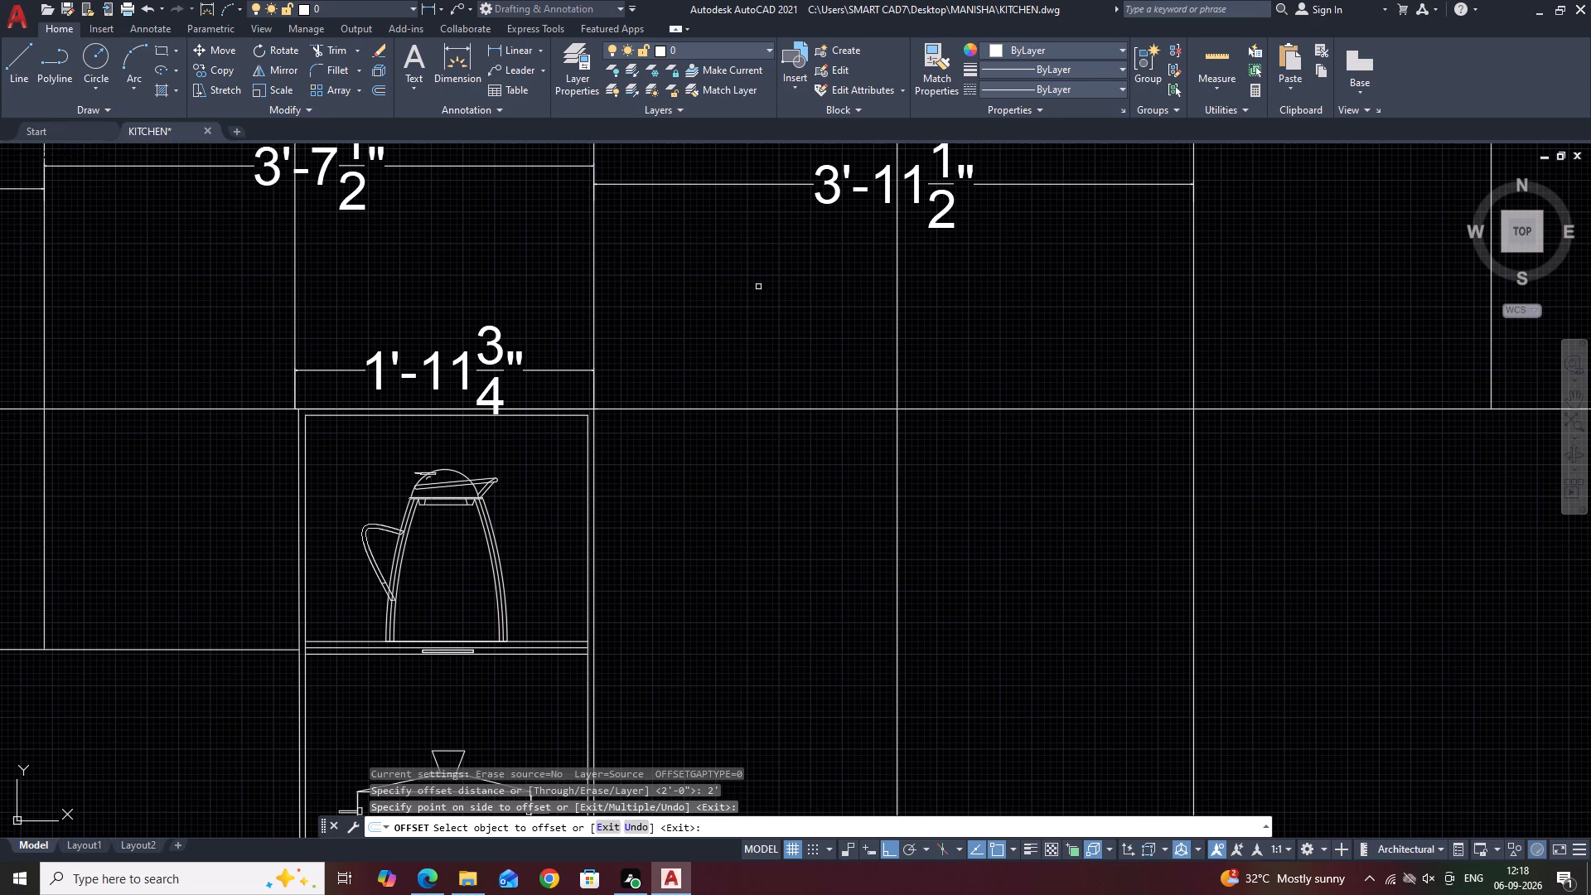
key(Escape)
Add a horizontal linear dimension from the shelf unit's right side to the middle divider, just above the upper cabinets' bottom line.
click(527, 52)
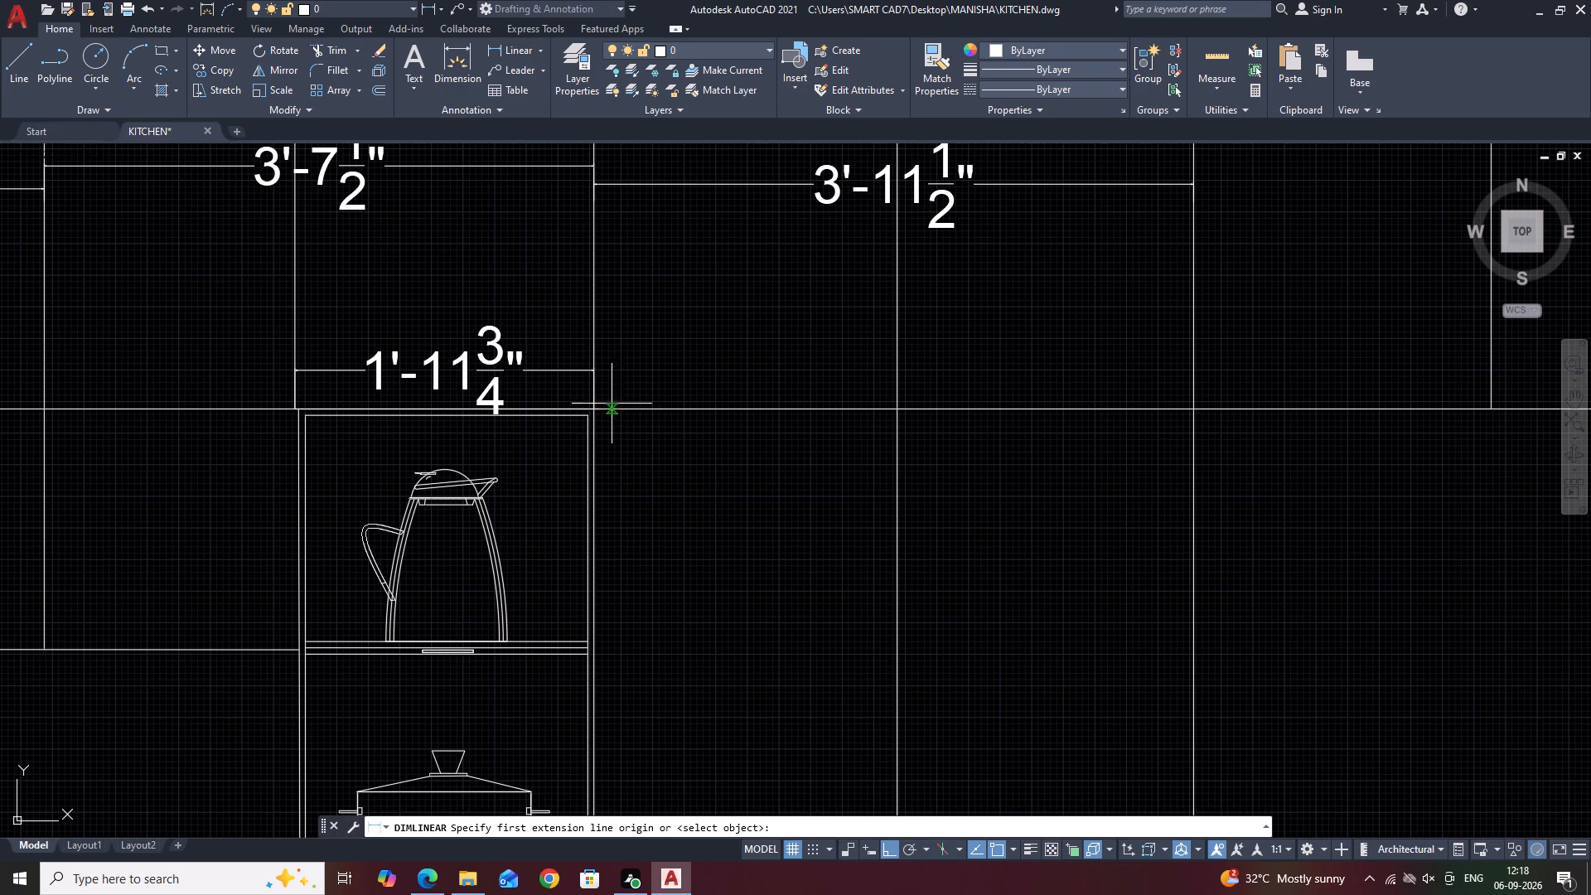
click(589, 414)
click(897, 410)
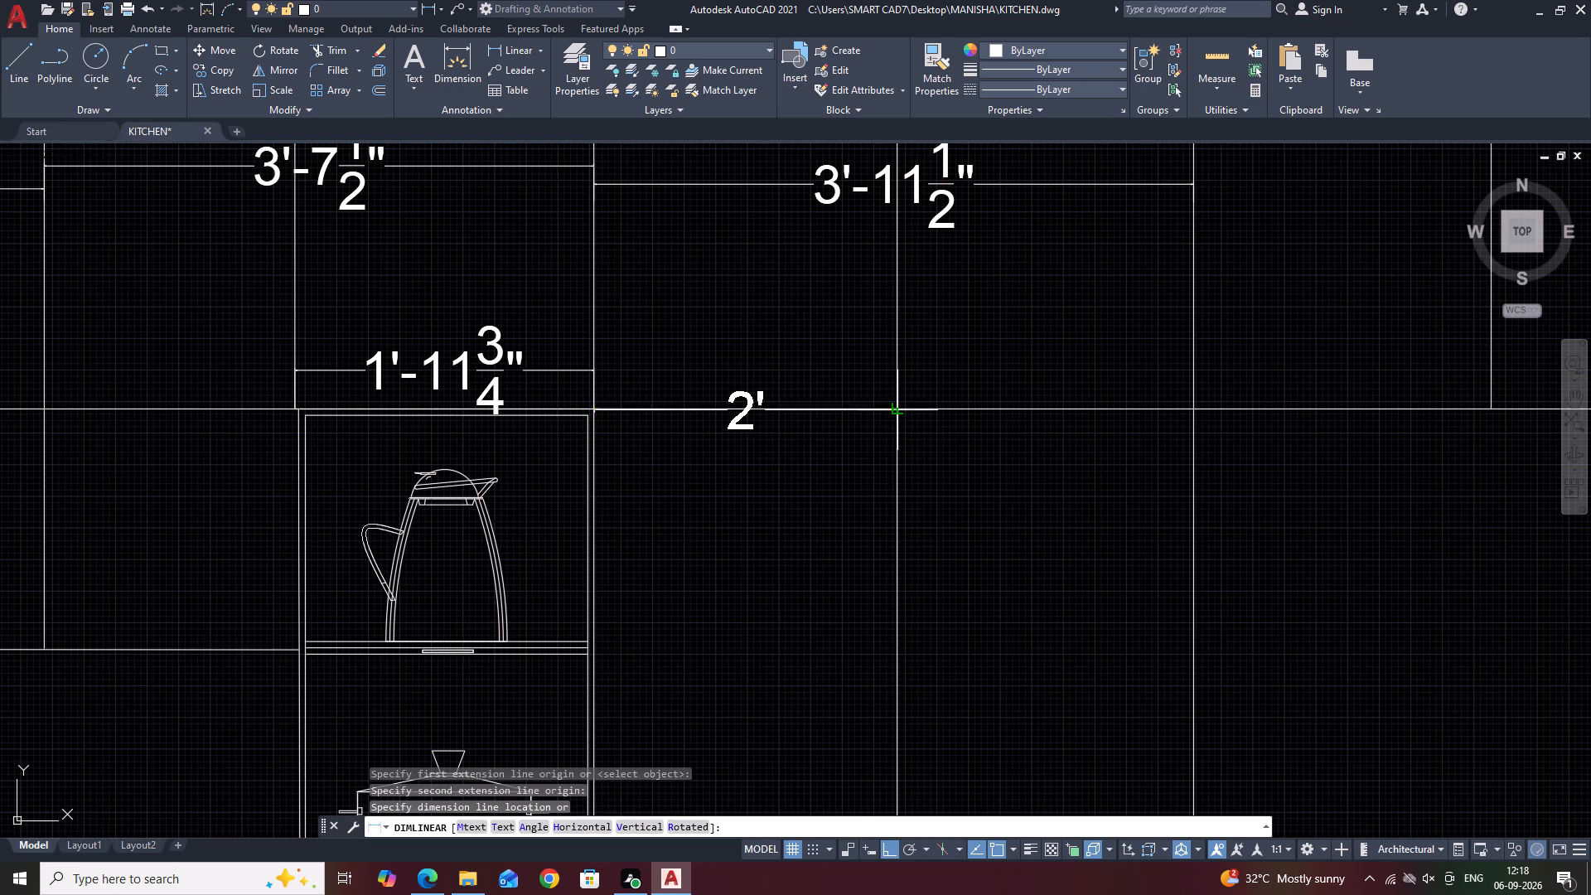
click(894, 389)
Add a horizontal linear dimension from the middle divider to the right side of the 3'-11 1/2" bay.
middle_drag(1120, 371, 968, 322)
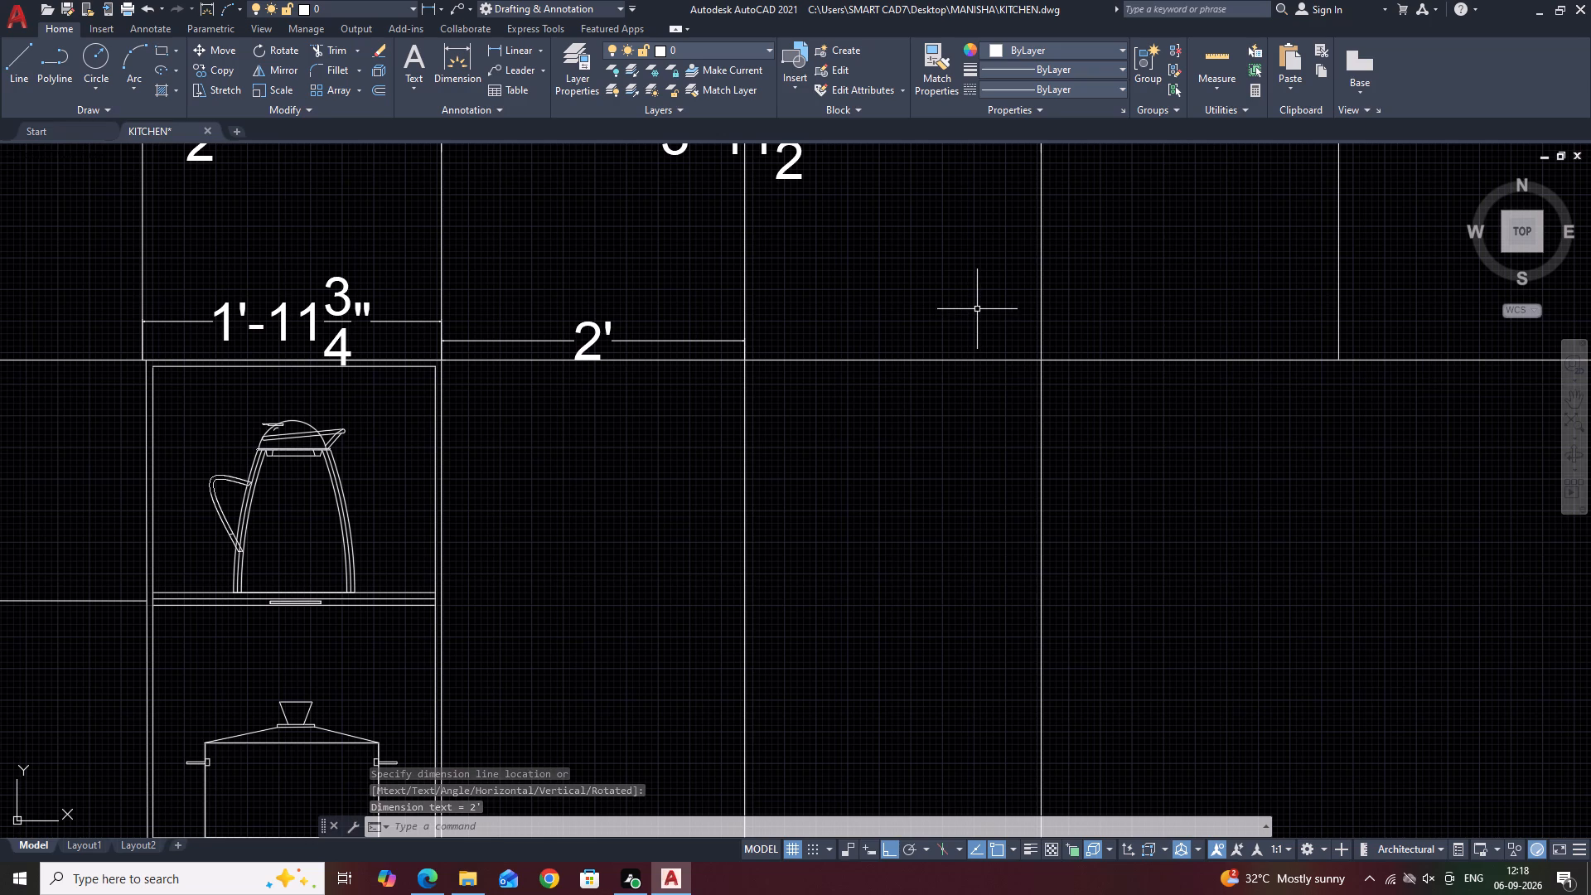
middle_drag(1060, 283, 1052, 363)
click(509, 59)
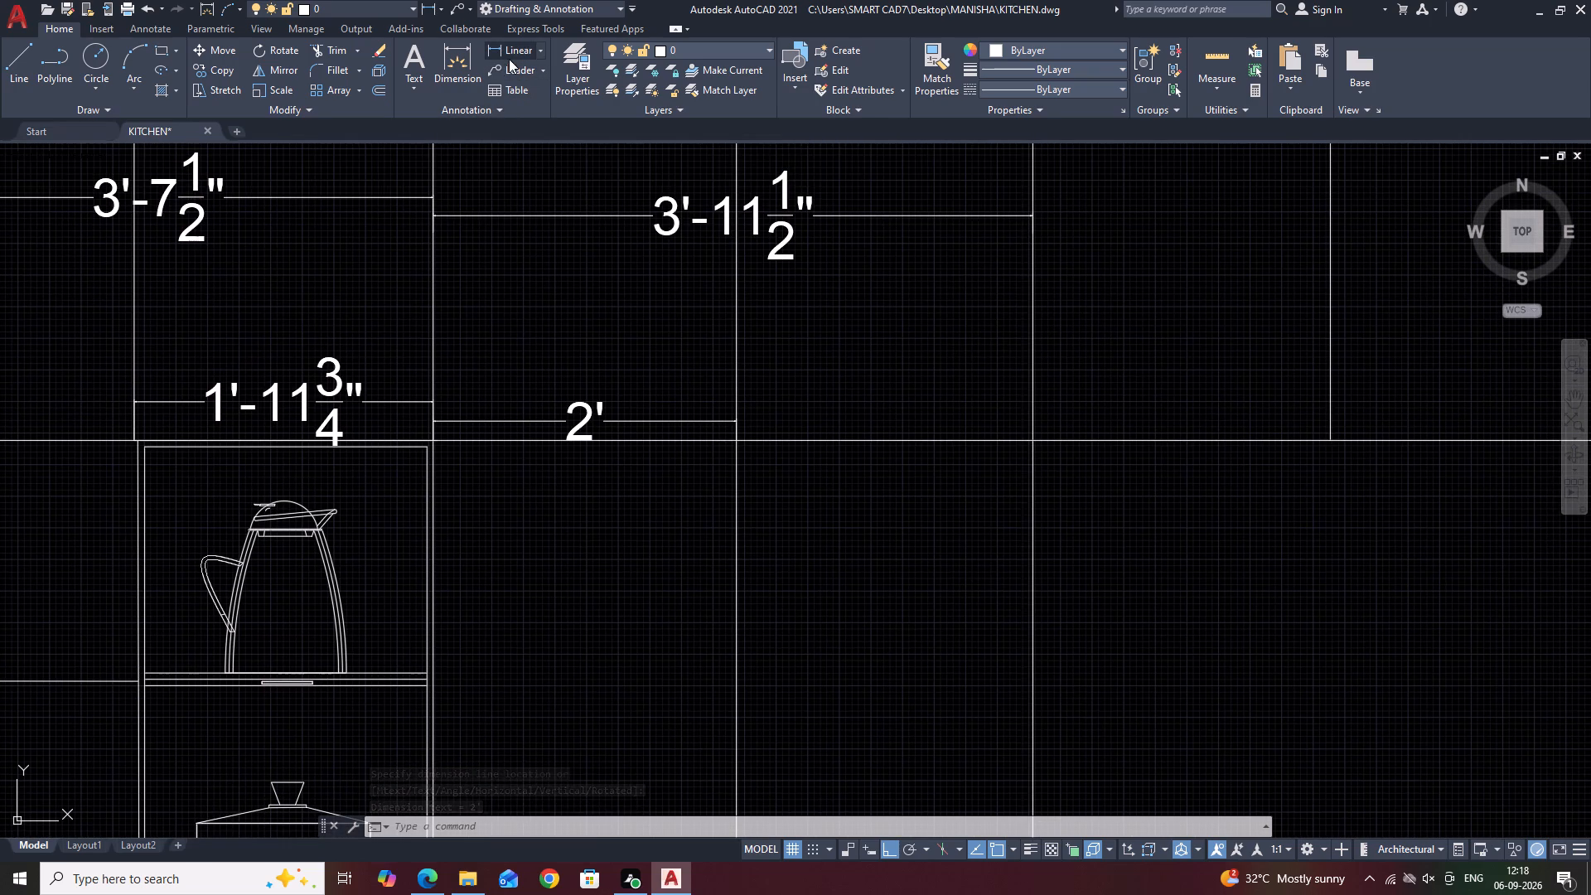
click(737, 441)
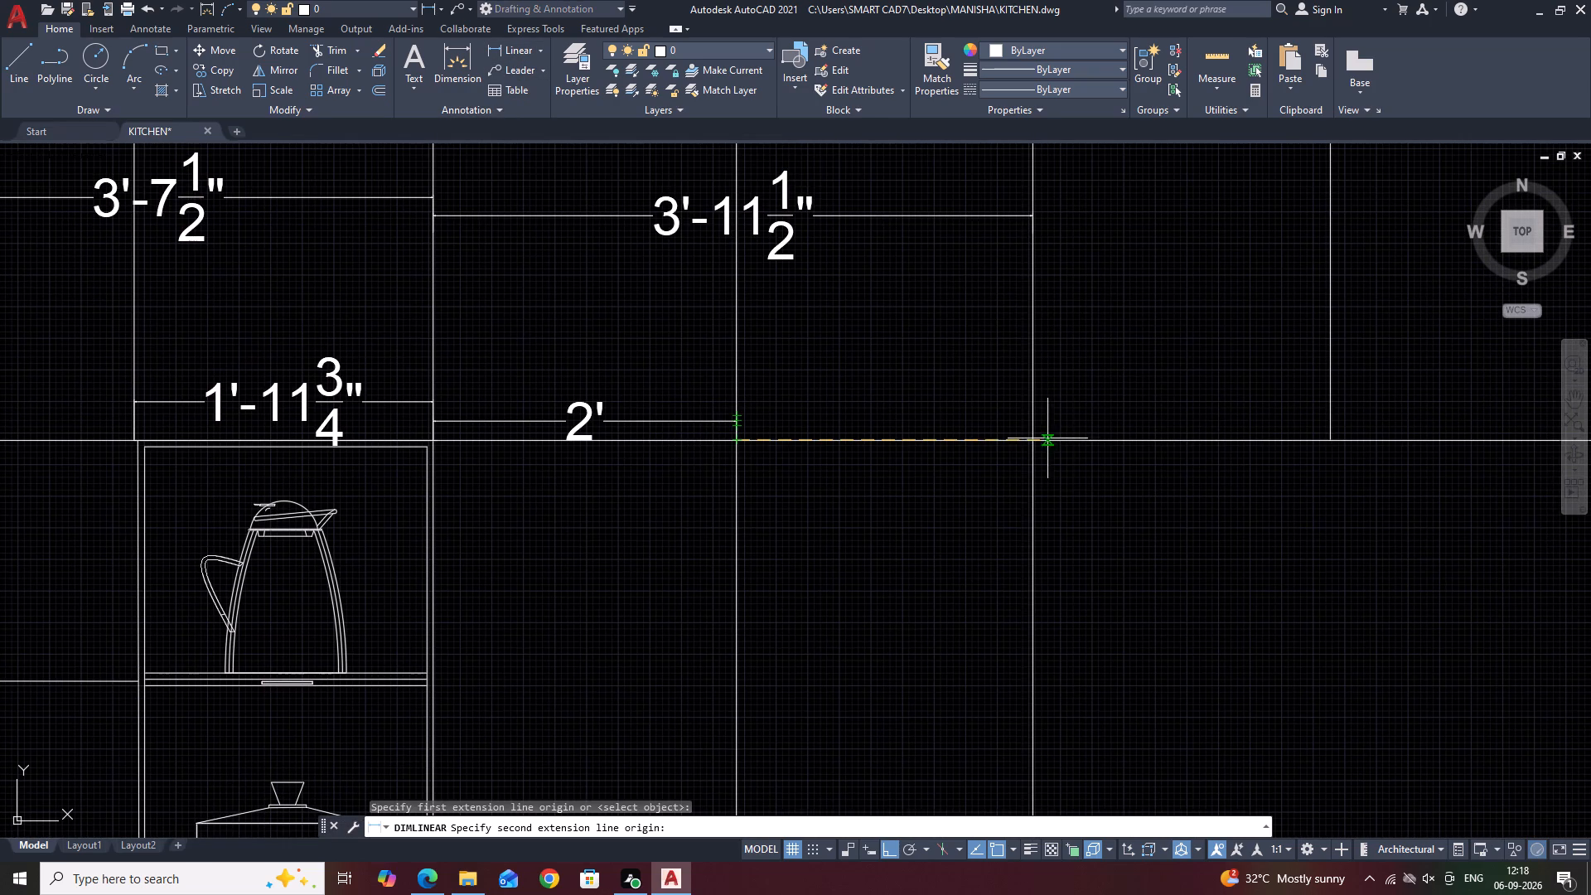
click(1034, 440)
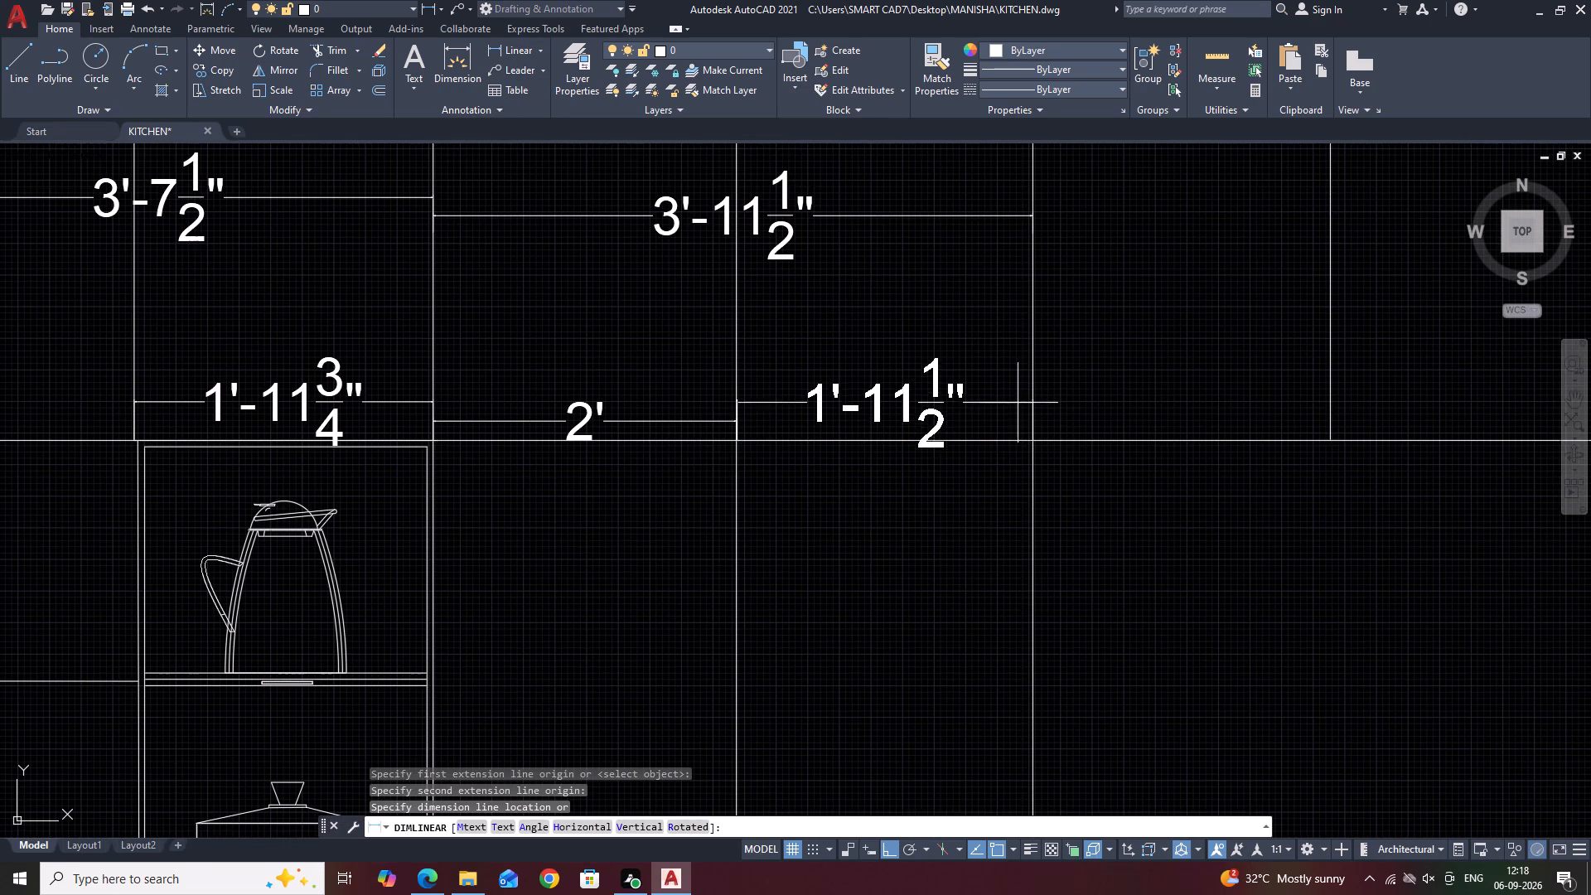
scroll(979, 441, up, 2)
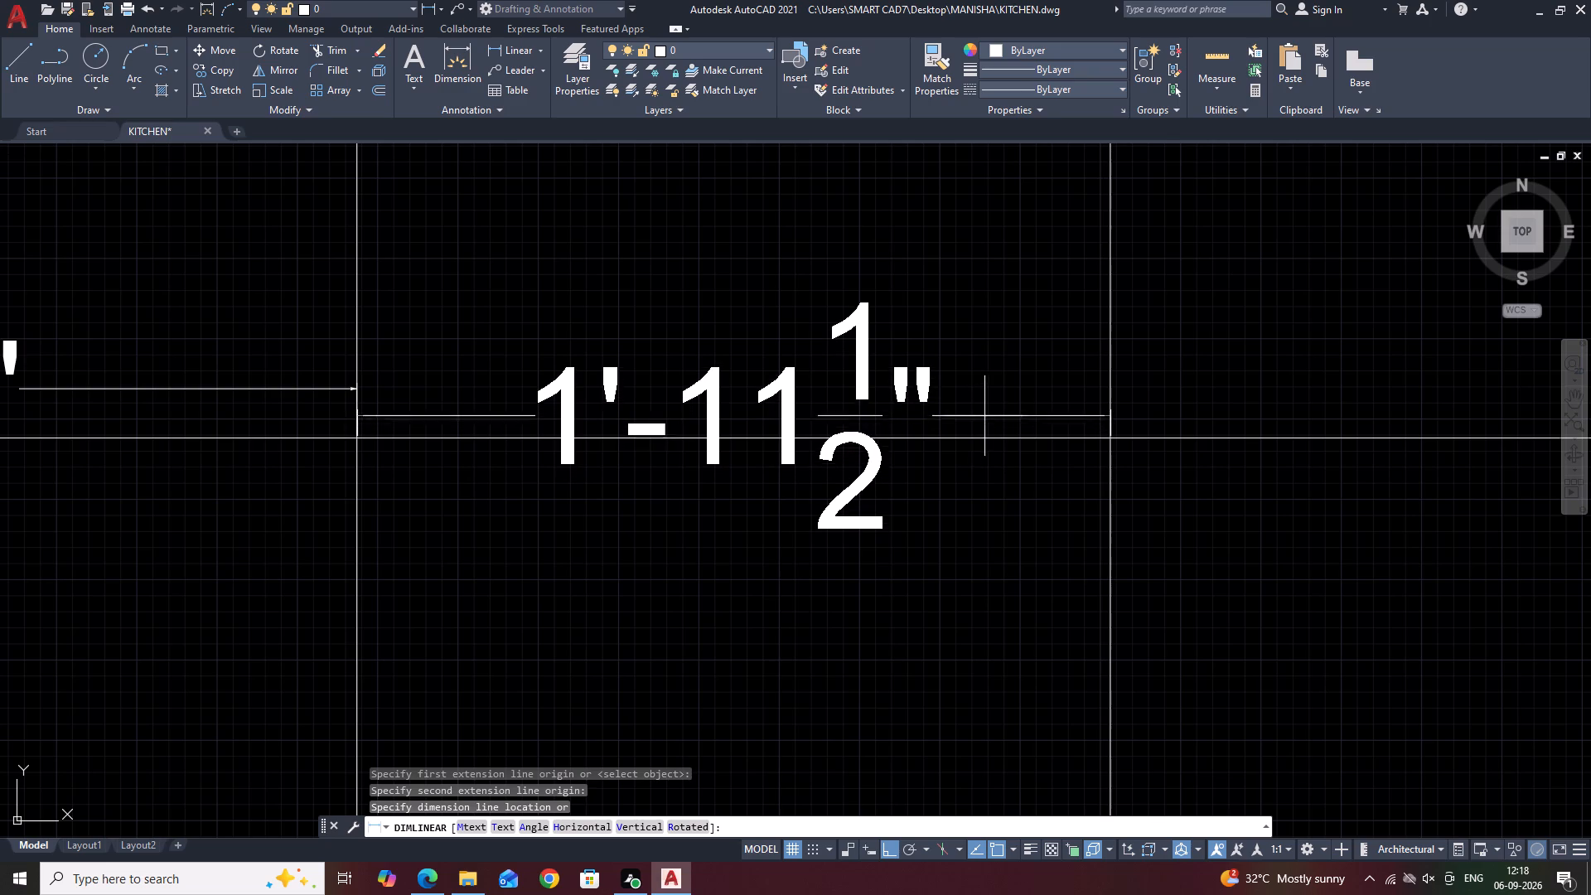
scroll(1008, 399, up, 2)
scroll(1009, 395, down, 3)
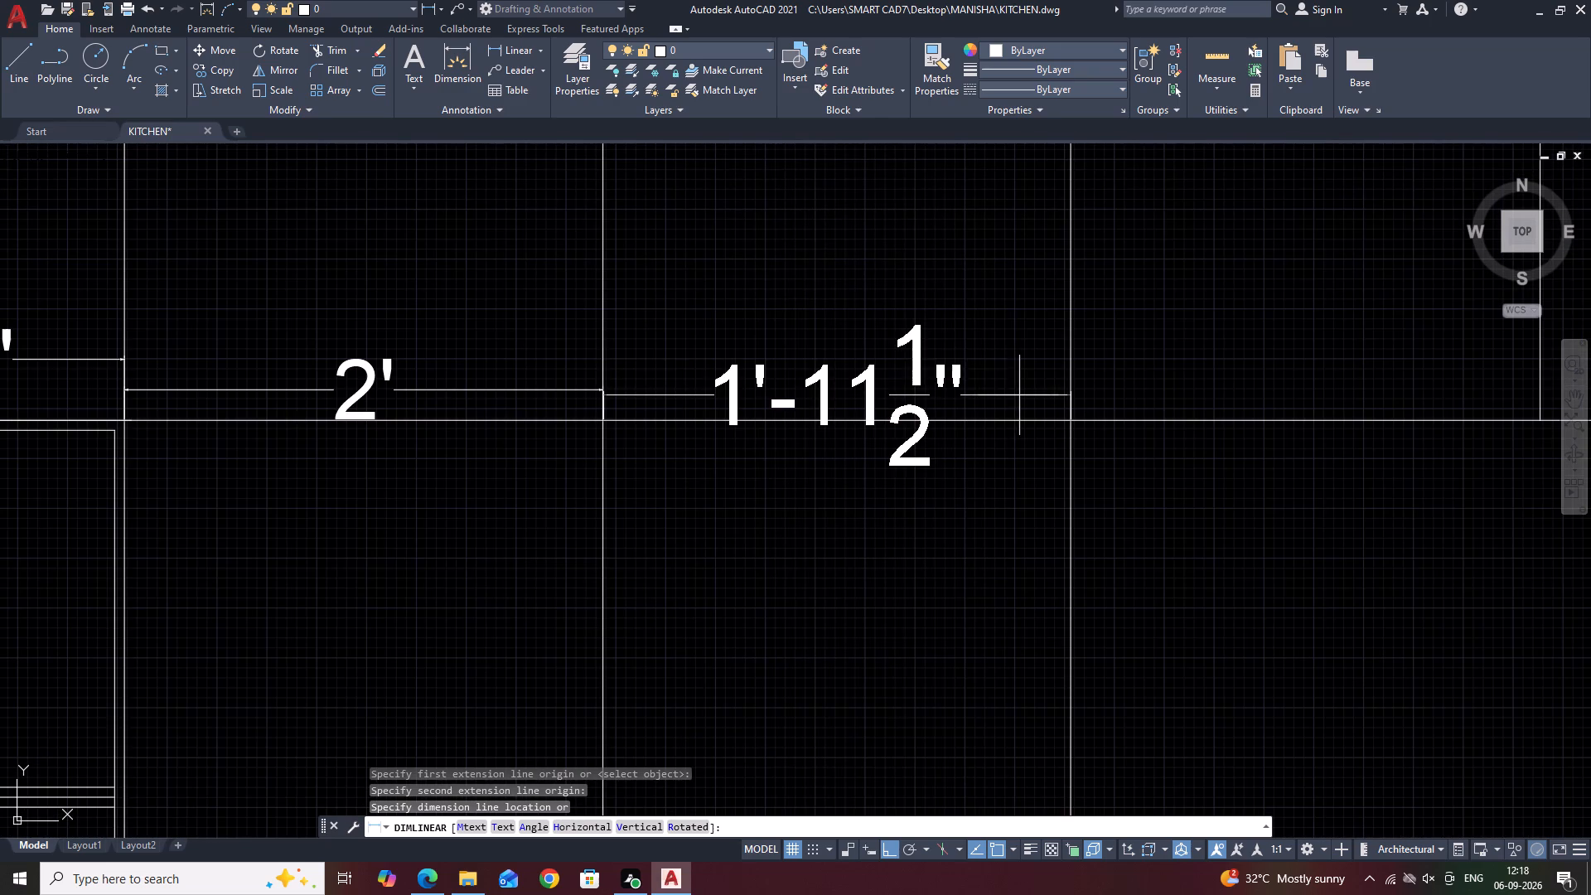
click(1027, 375)
Move the 1'-11 1/2" dimension line higher, clear of the upper cabinets' bottom line.
scroll(1045, 336, down, 2)
middle_drag(1121, 342, 1133, 410)
scroll(1133, 413, down, 1)
middle_drag(1133, 410, 1131, 418)
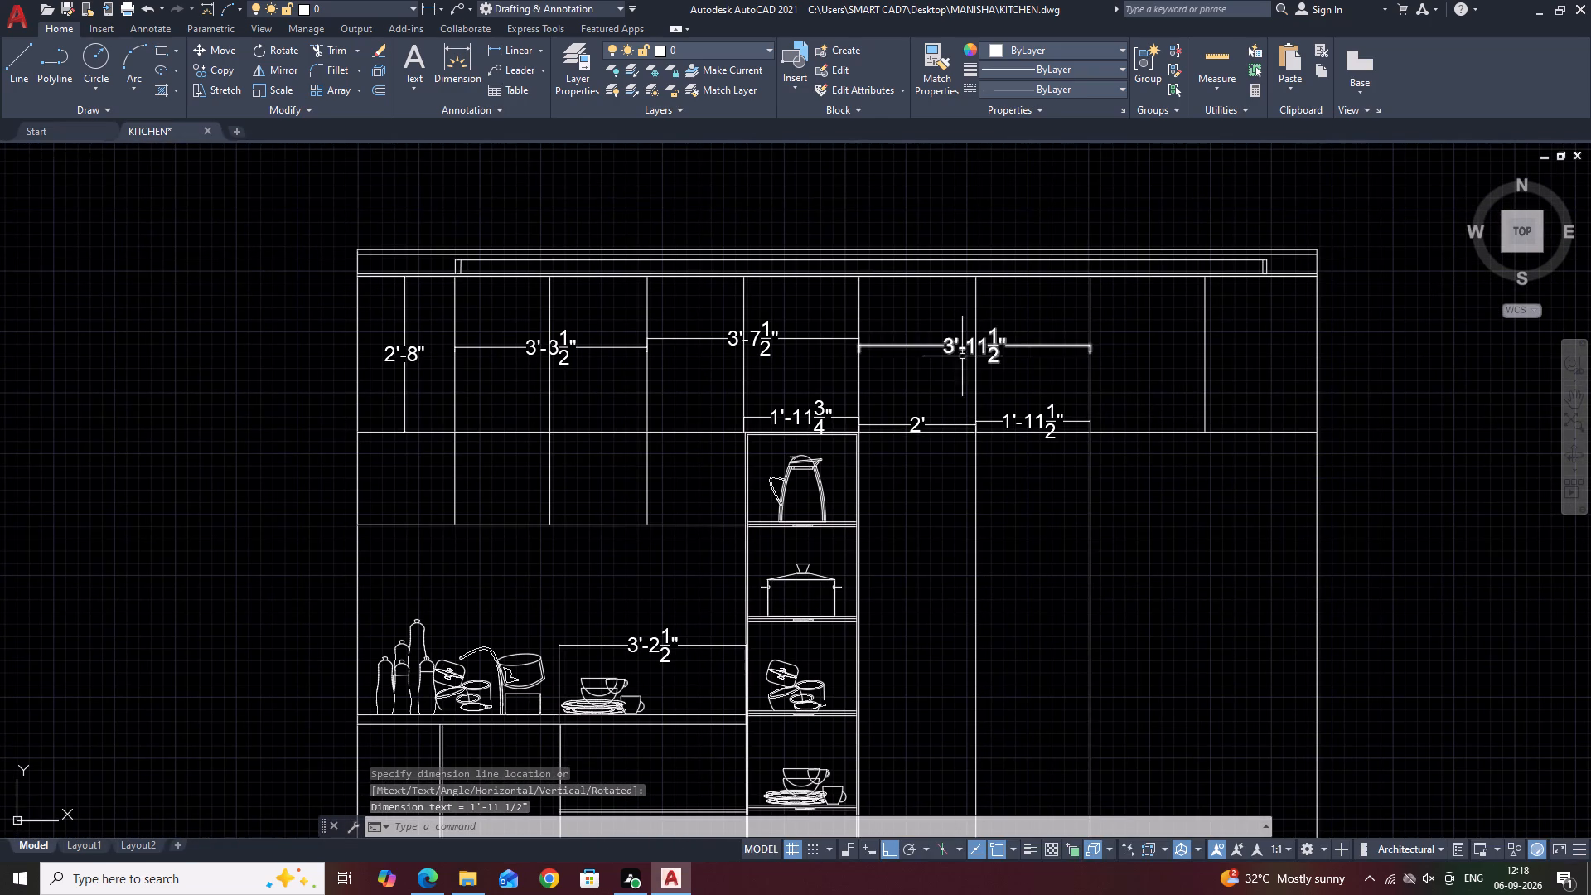
middle_drag(1040, 405, 1072, 343)
middle_drag(1069, 380, 1071, 401)
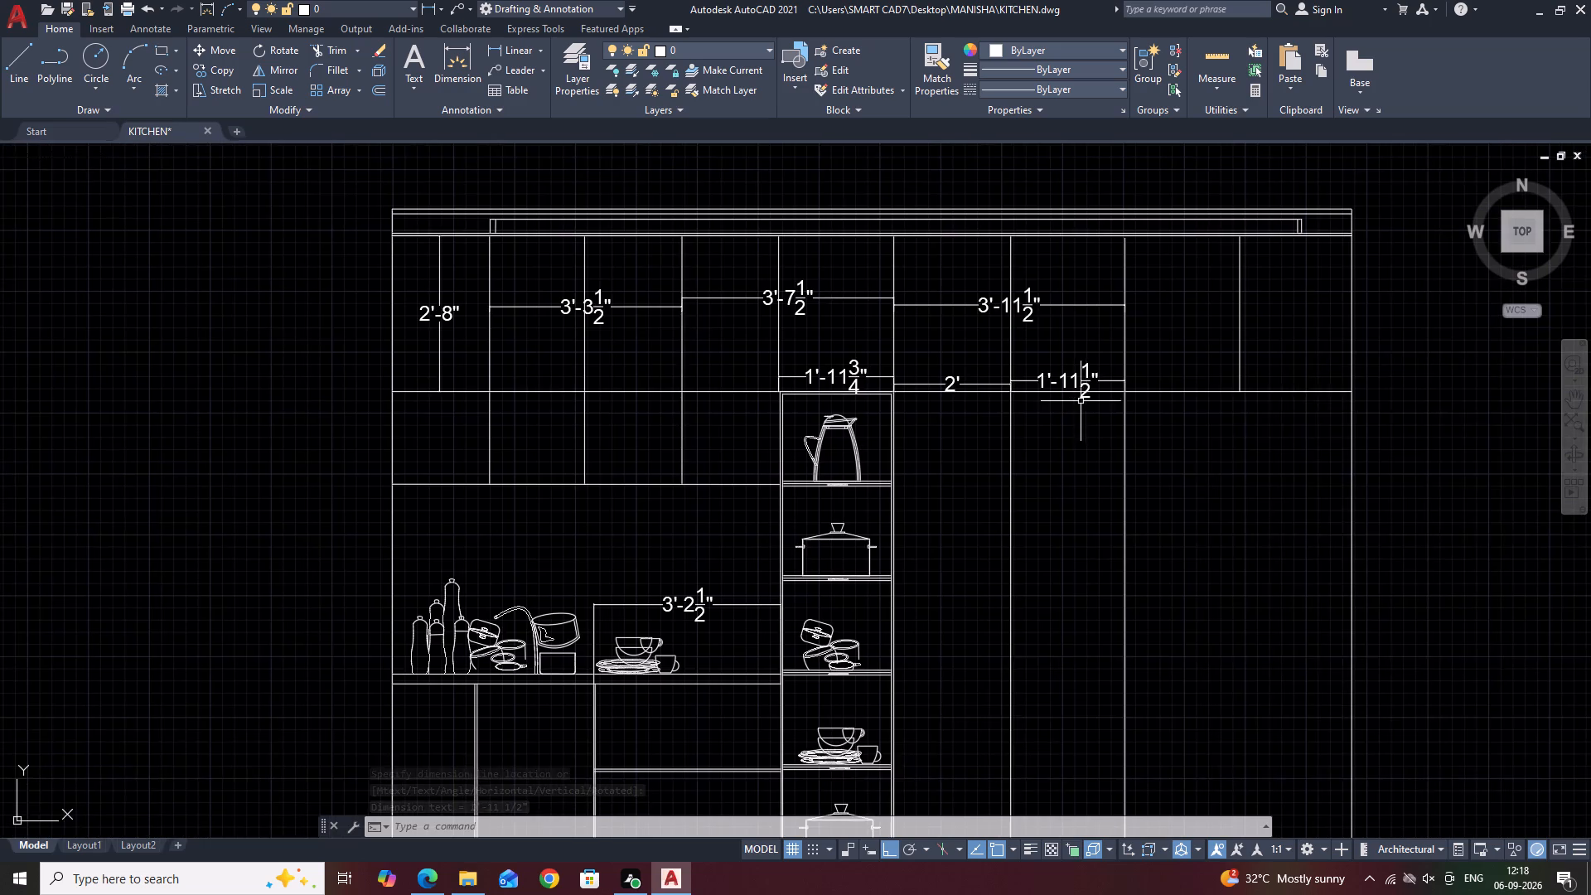
scroll(1081, 400, up, 1)
middle_drag(1149, 358, 1174, 358)
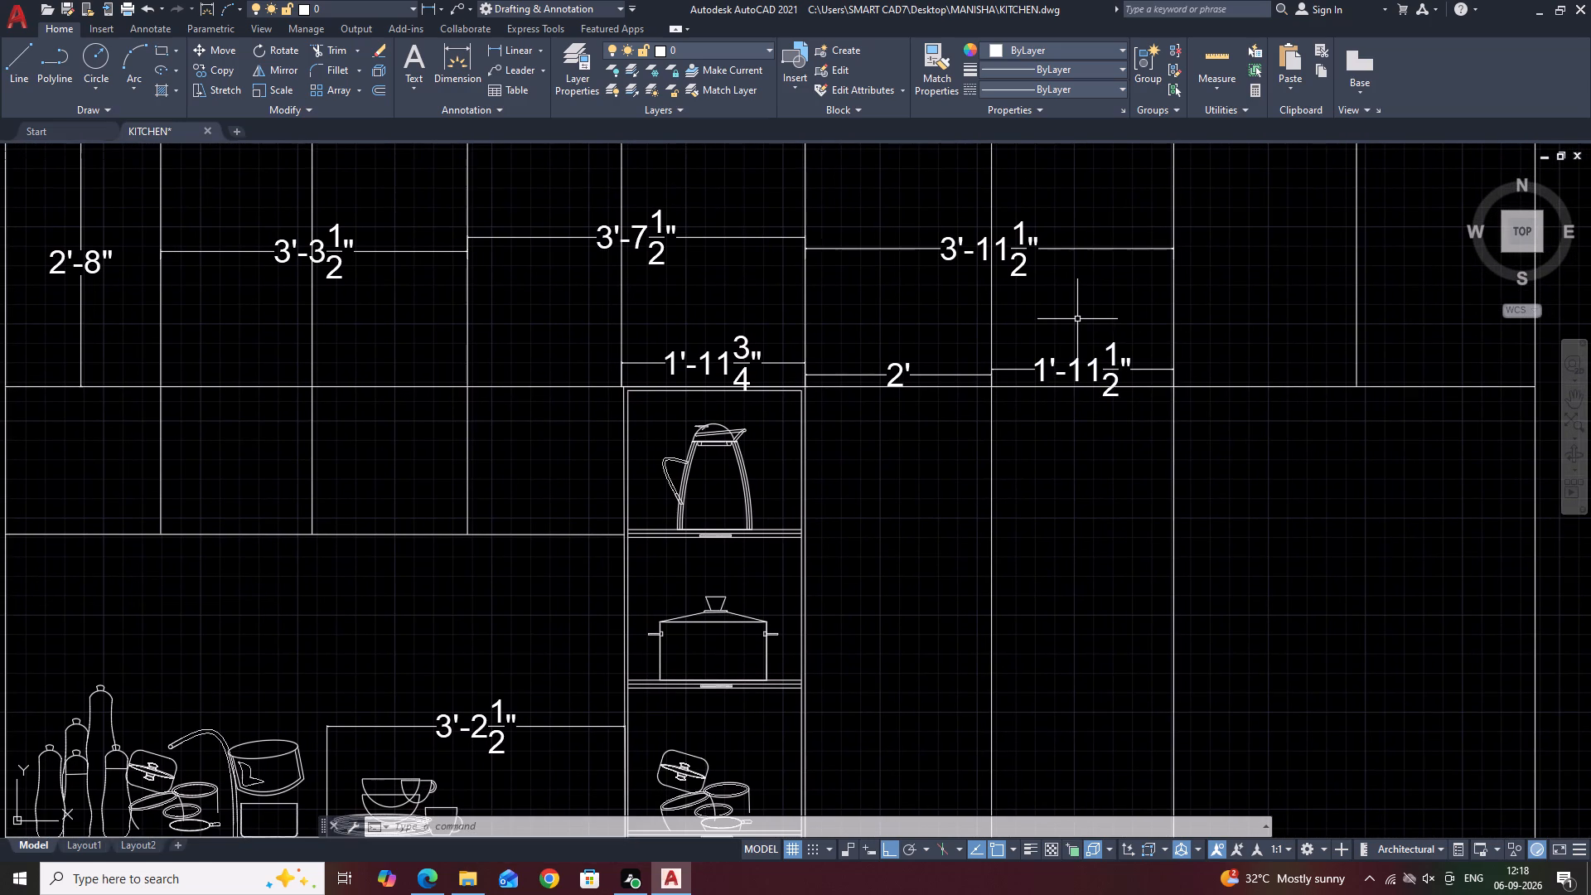
scroll(1086, 356, up, 1)
click(1150, 360)
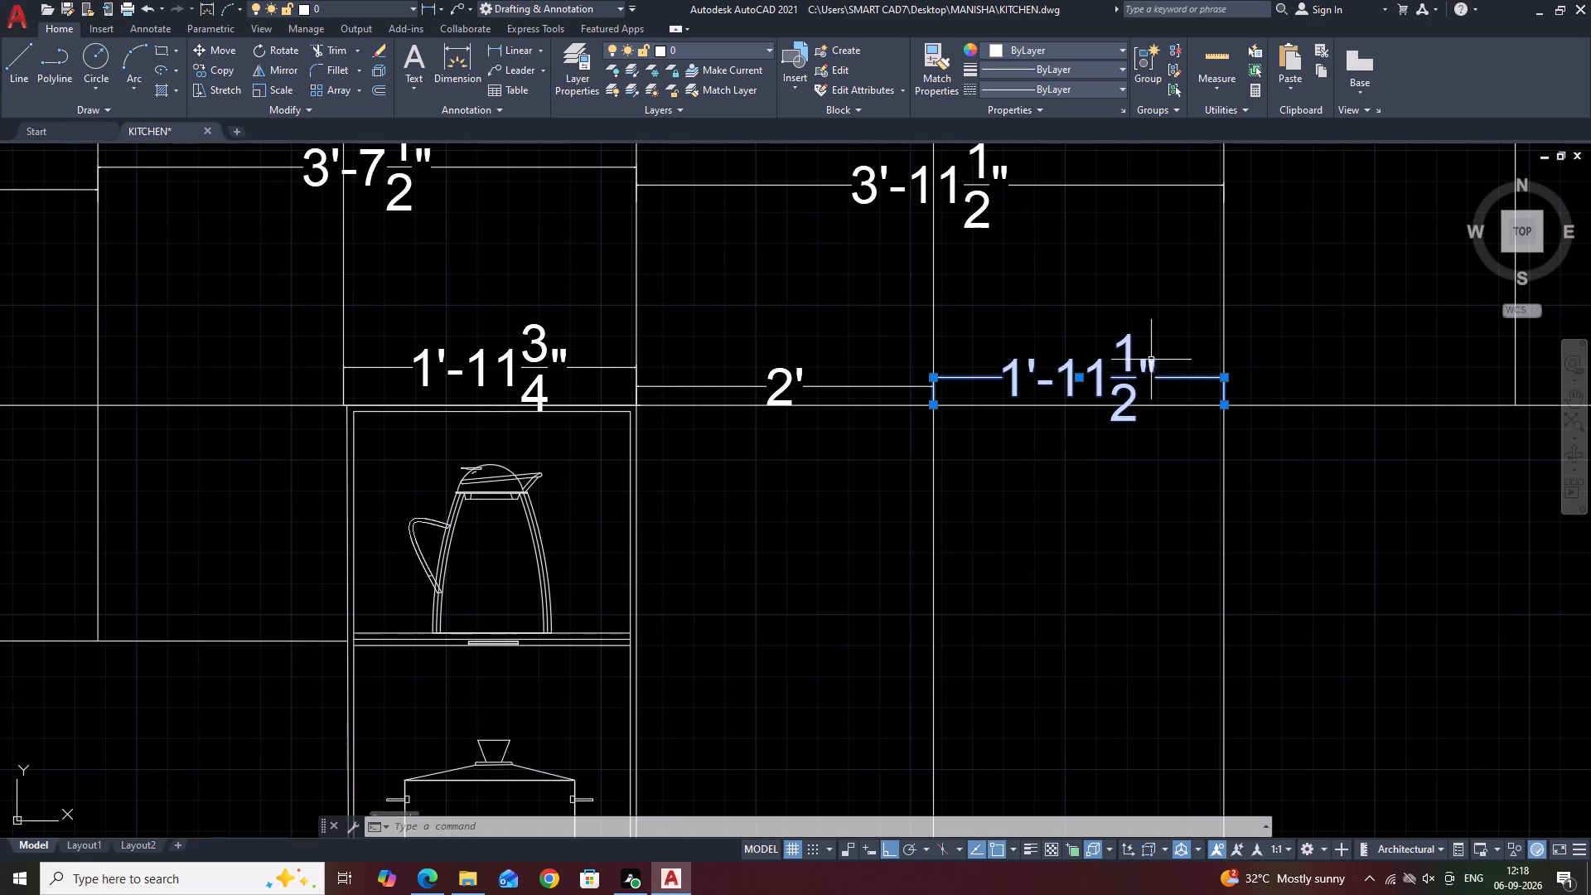
click(1078, 379)
click(1073, 348)
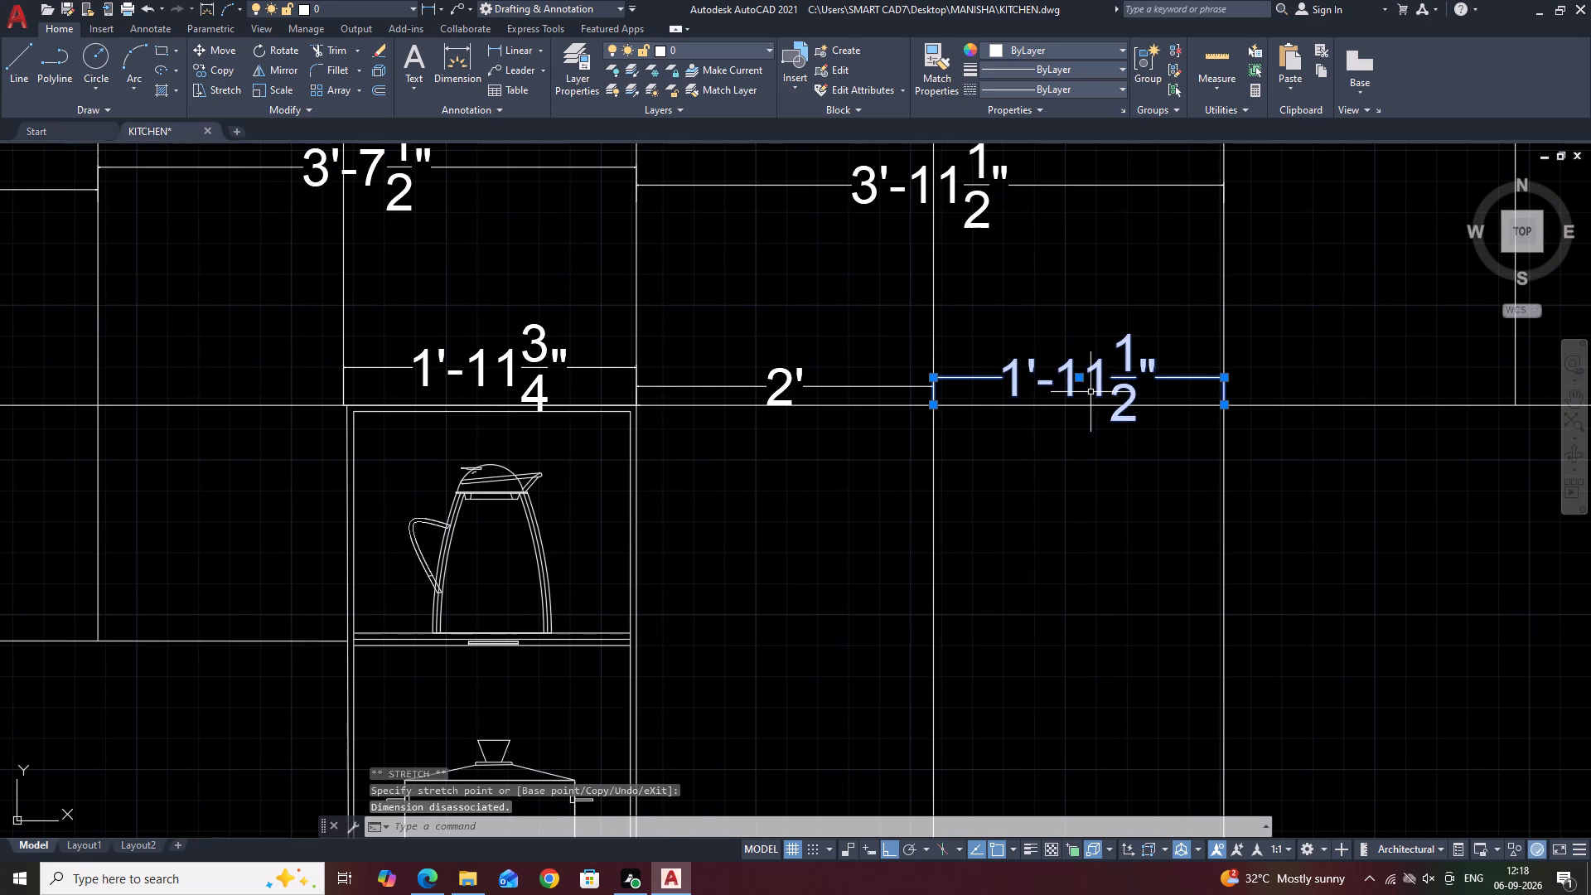
click(1081, 381)
click(1078, 341)
click(1079, 379)
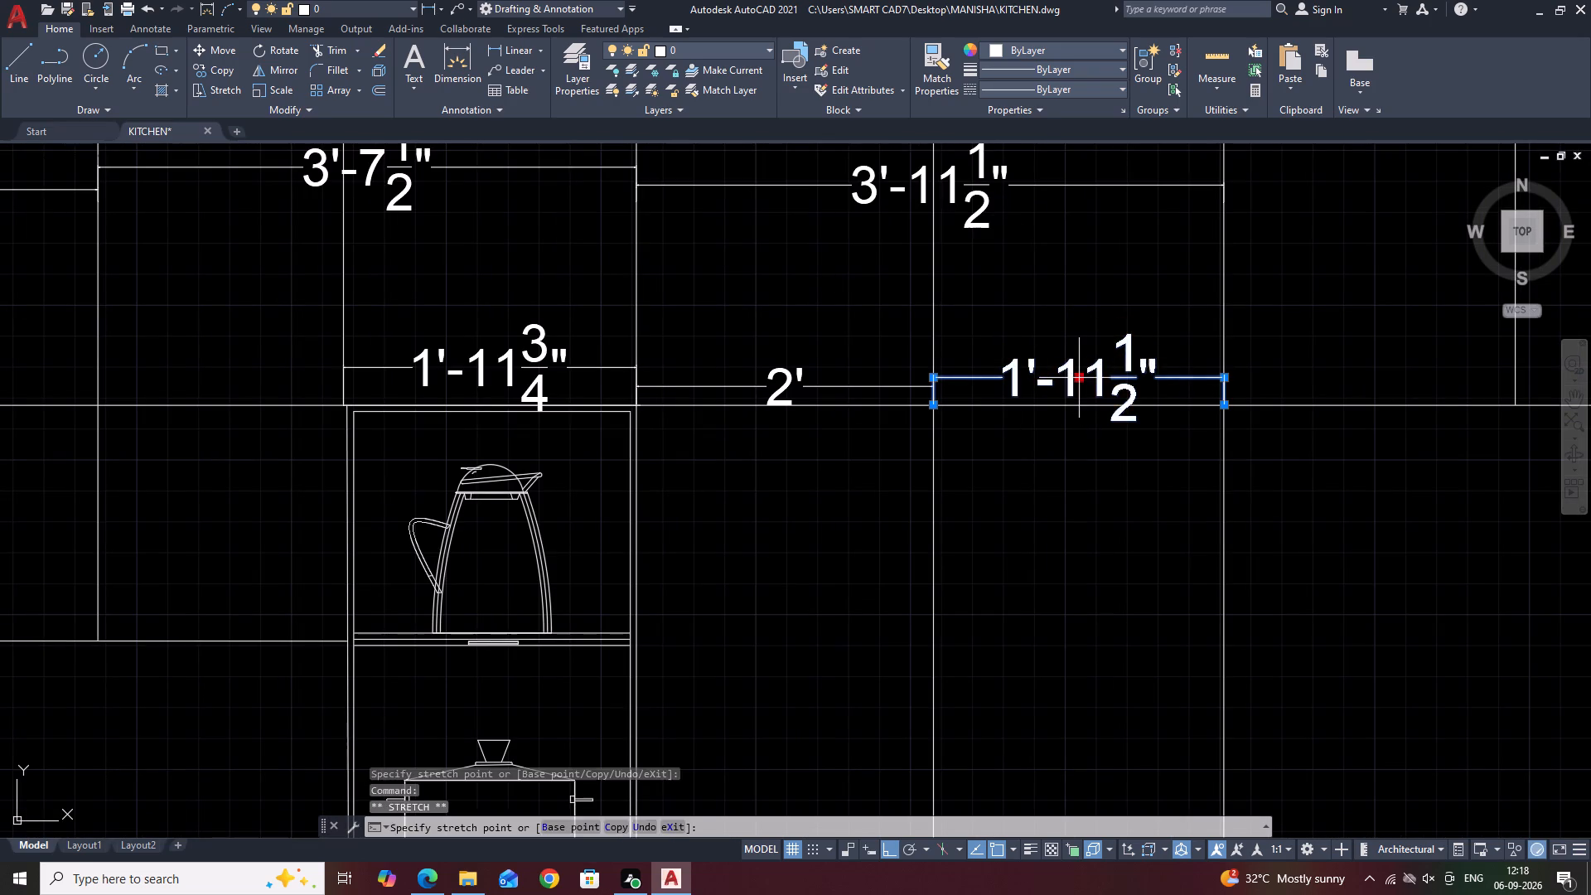
click(1078, 310)
key(Escape)
Measure the height of the tall unit from the upper cabinets' bottom line to the floor line with a vertical linear dimension.
scroll(1094, 347, down, 2)
middle_drag(1196, 342, 1151, 329)
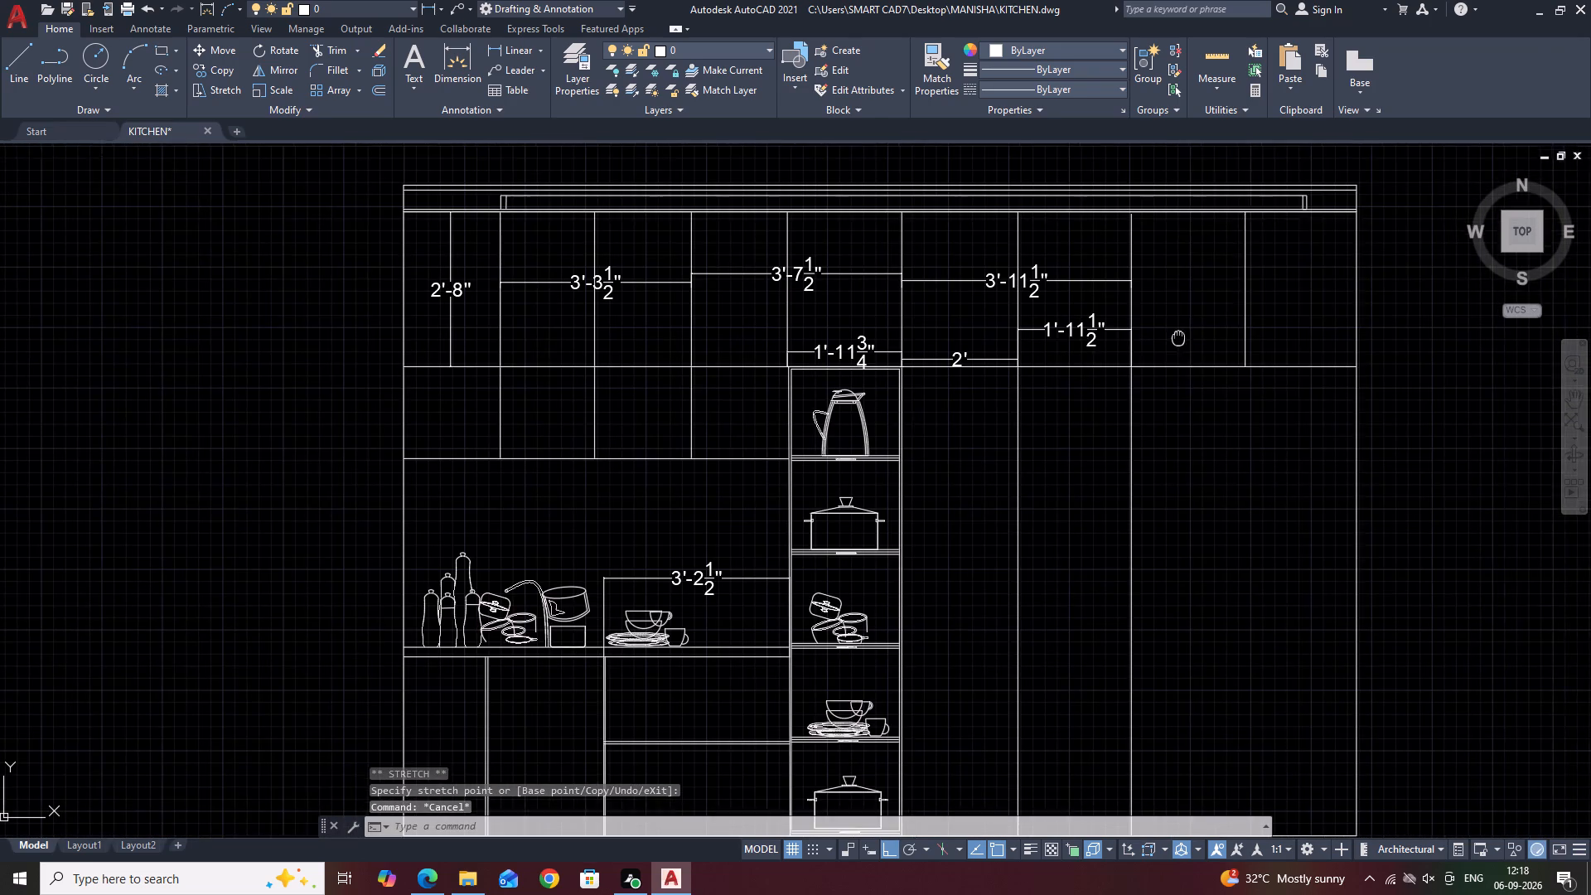
middle_drag(1151, 329, 1130, 316)
middle_drag(984, 385, 816, 396)
middle_drag(1053, 444, 1132, 471)
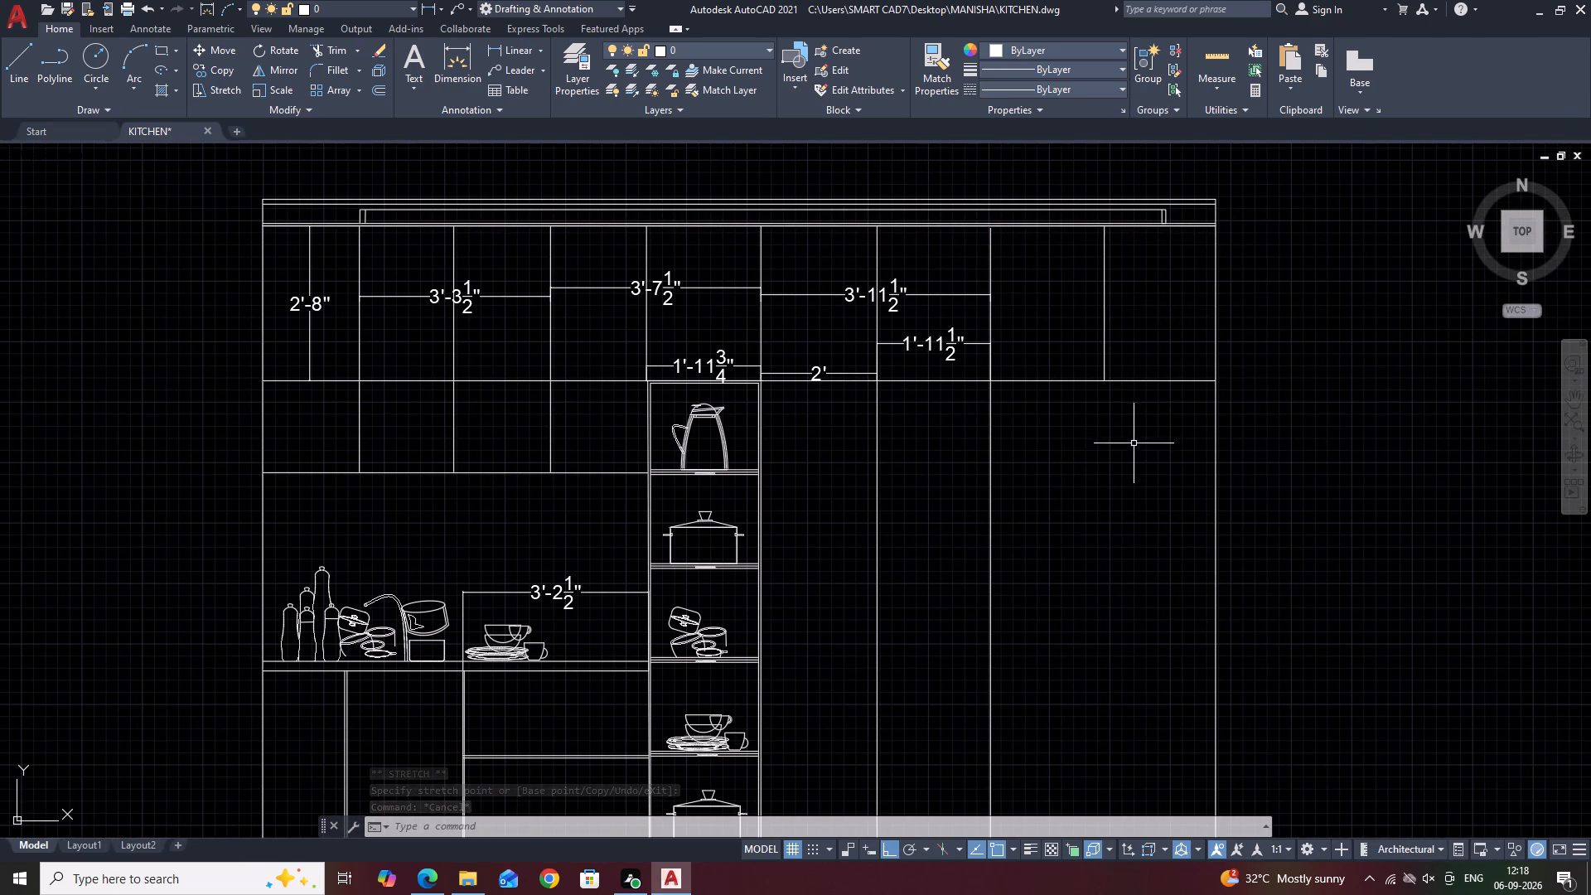
middle_drag(1060, 403, 1101, 354)
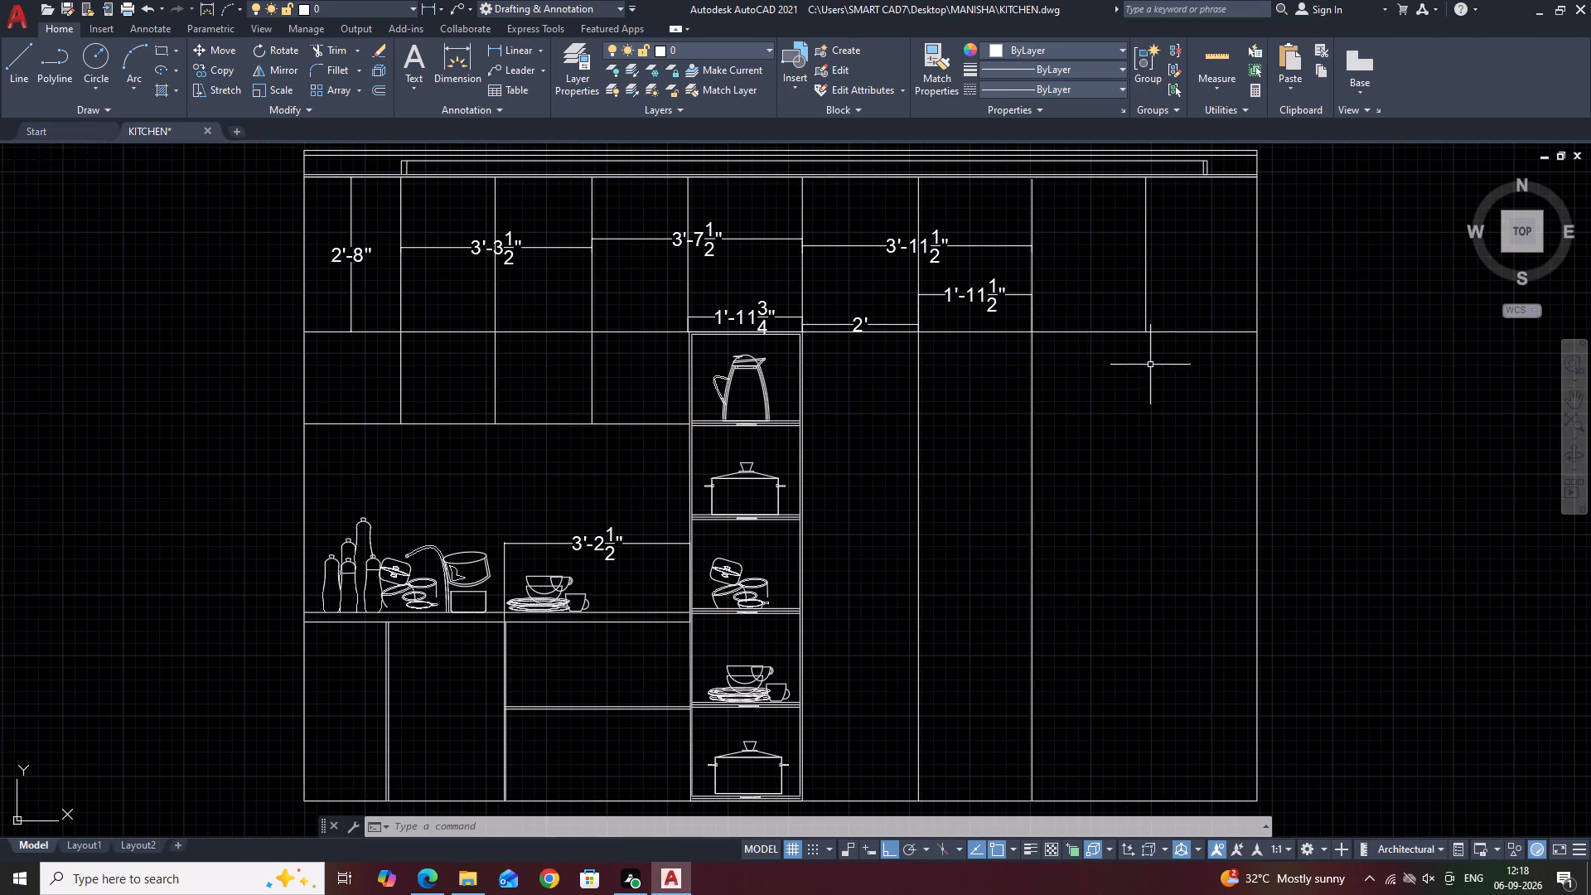
click(530, 47)
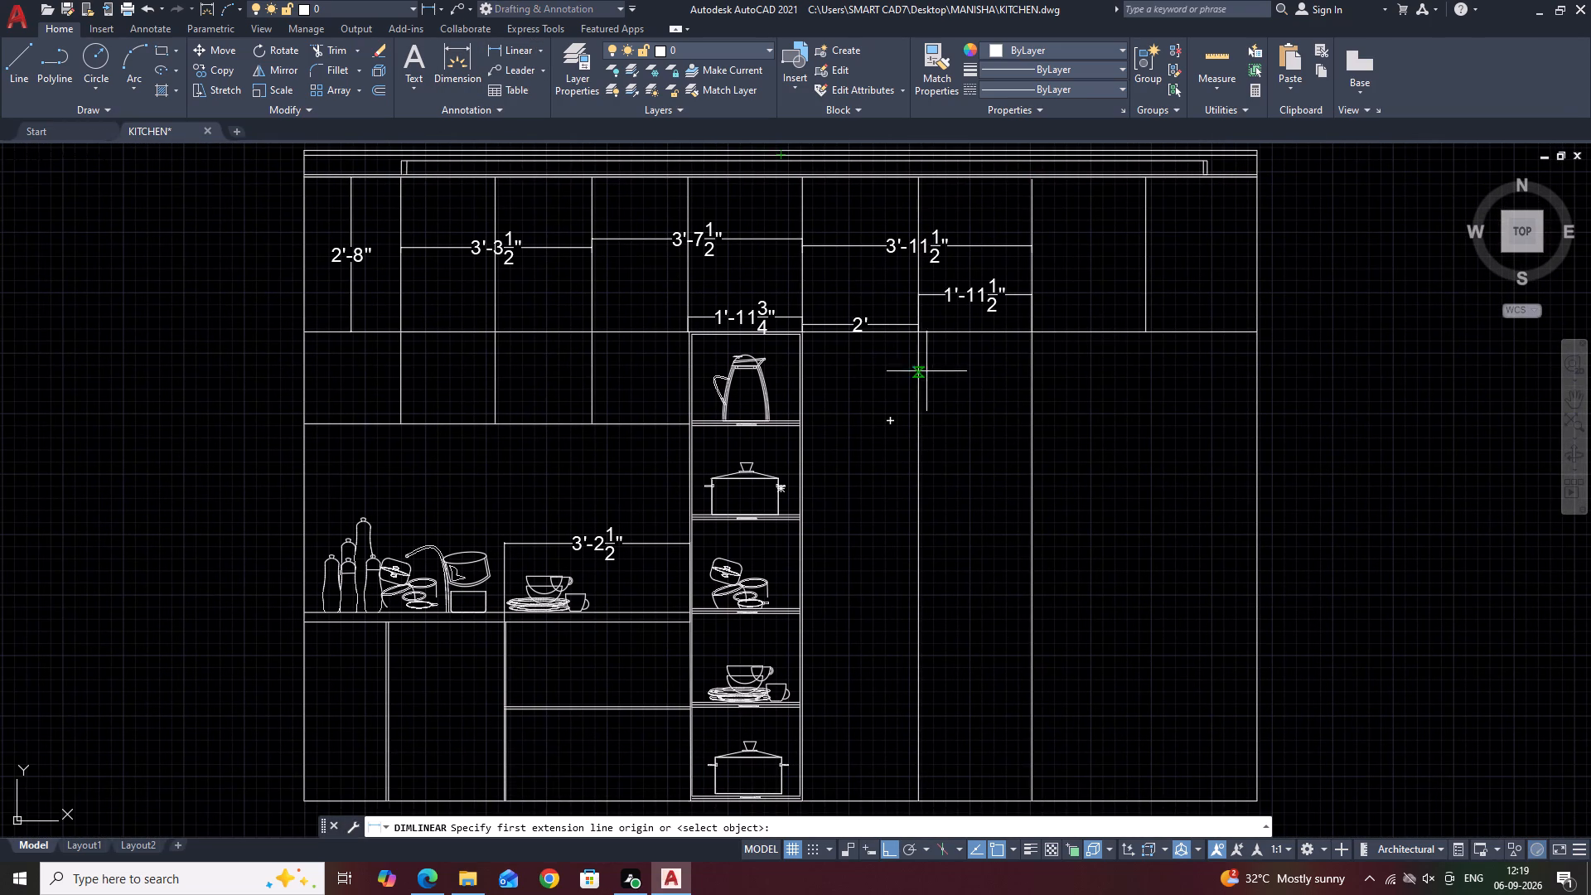
click(916, 333)
scroll(923, 340, down, 2)
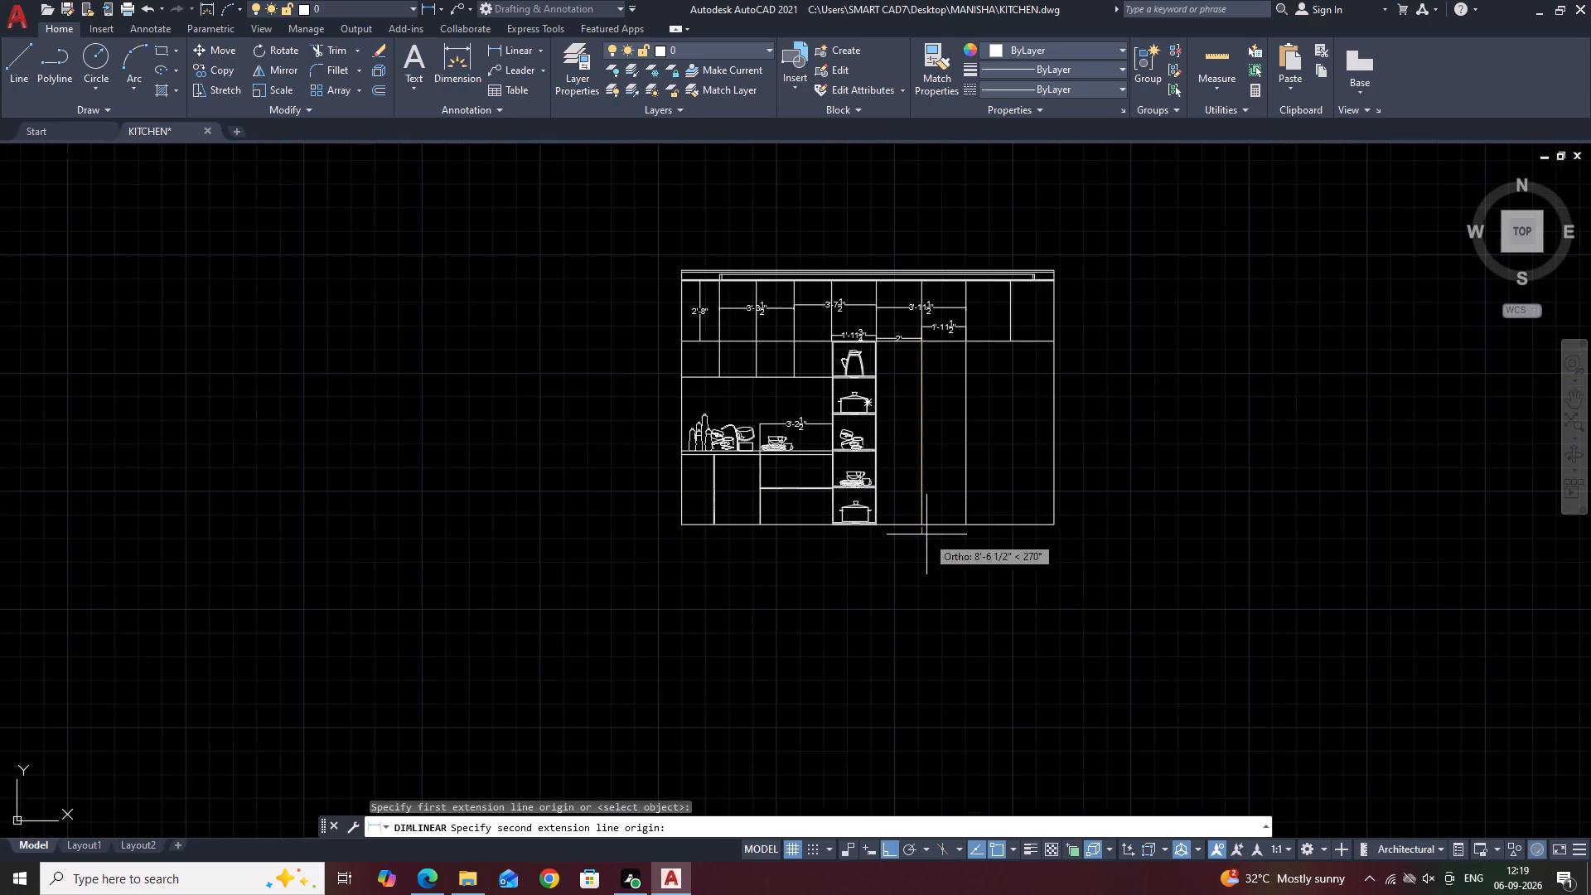
scroll(926, 534, up, 3)
click(902, 496)
click(853, 478)
scroll(870, 489, down, 2)
middle_drag(920, 404, 927, 420)
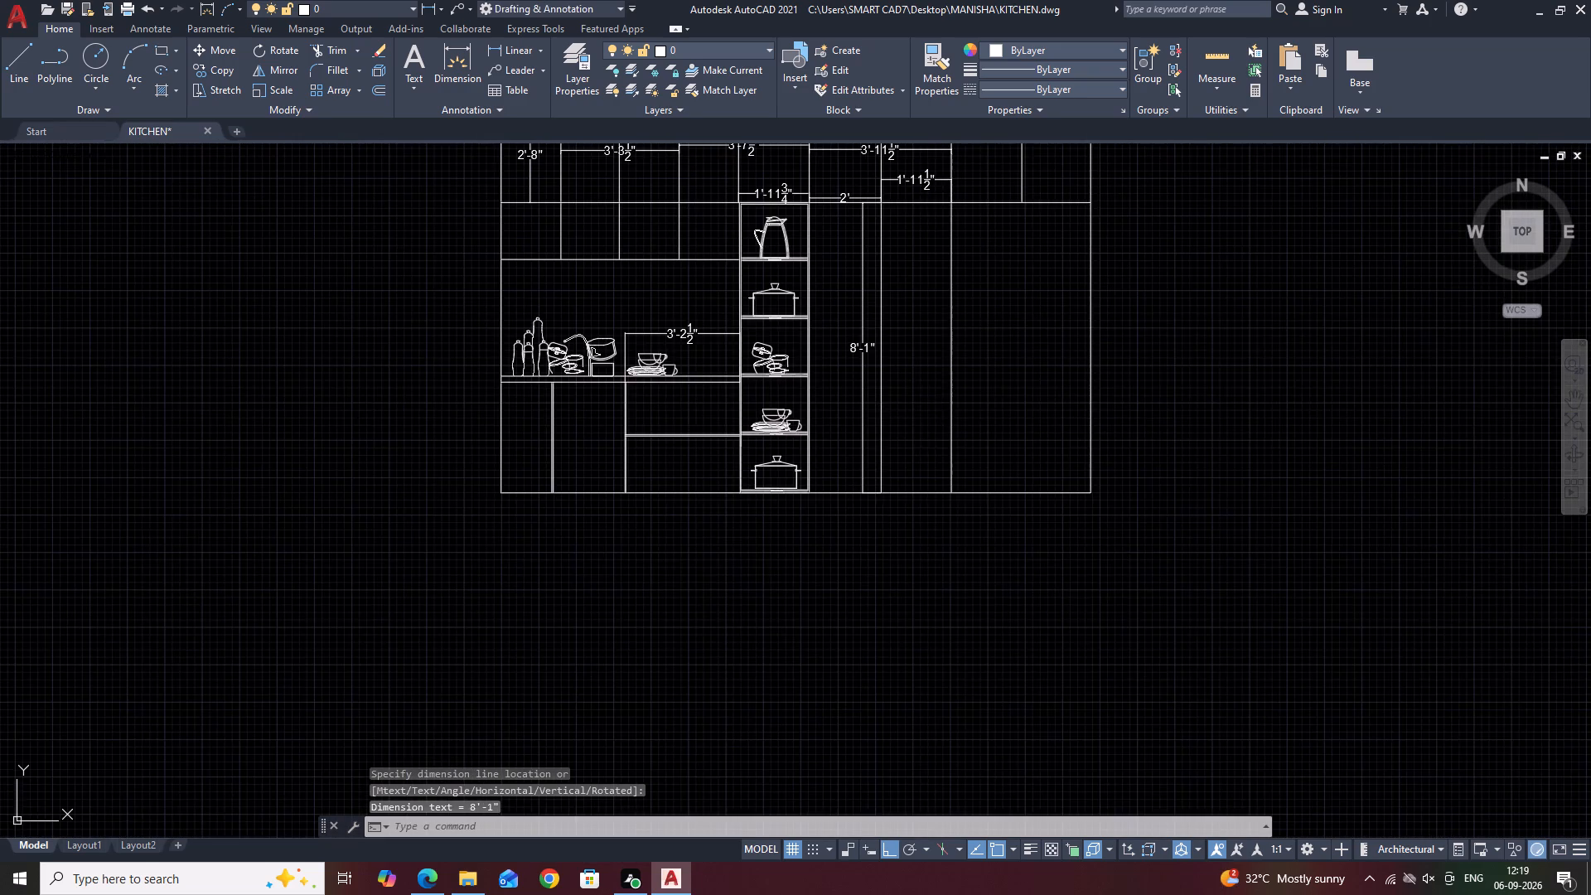
middle_drag(927, 420, 912, 513)
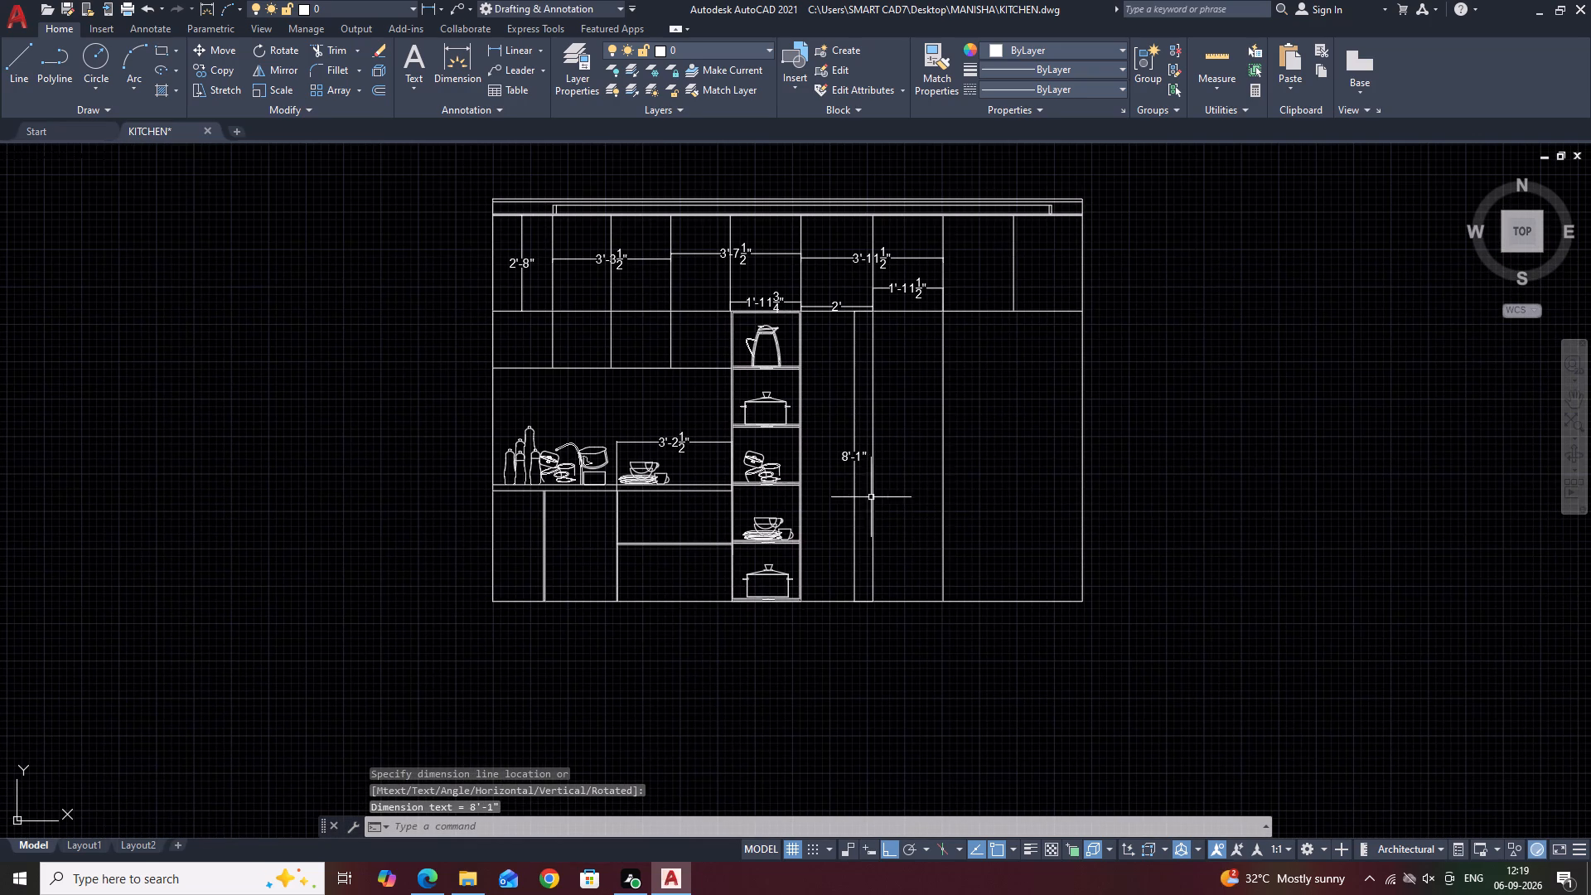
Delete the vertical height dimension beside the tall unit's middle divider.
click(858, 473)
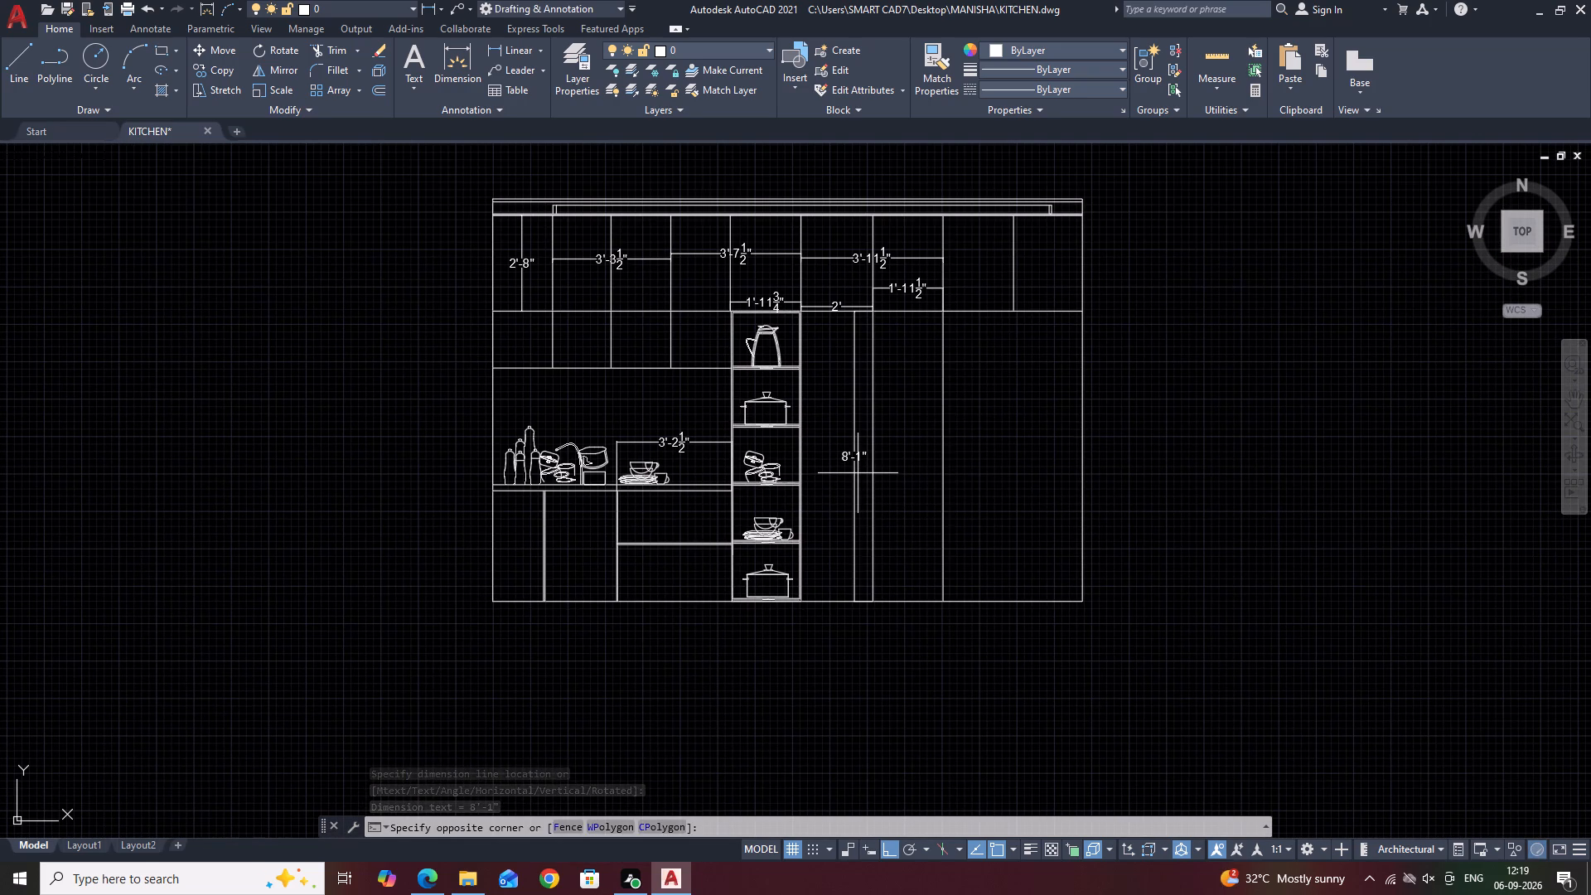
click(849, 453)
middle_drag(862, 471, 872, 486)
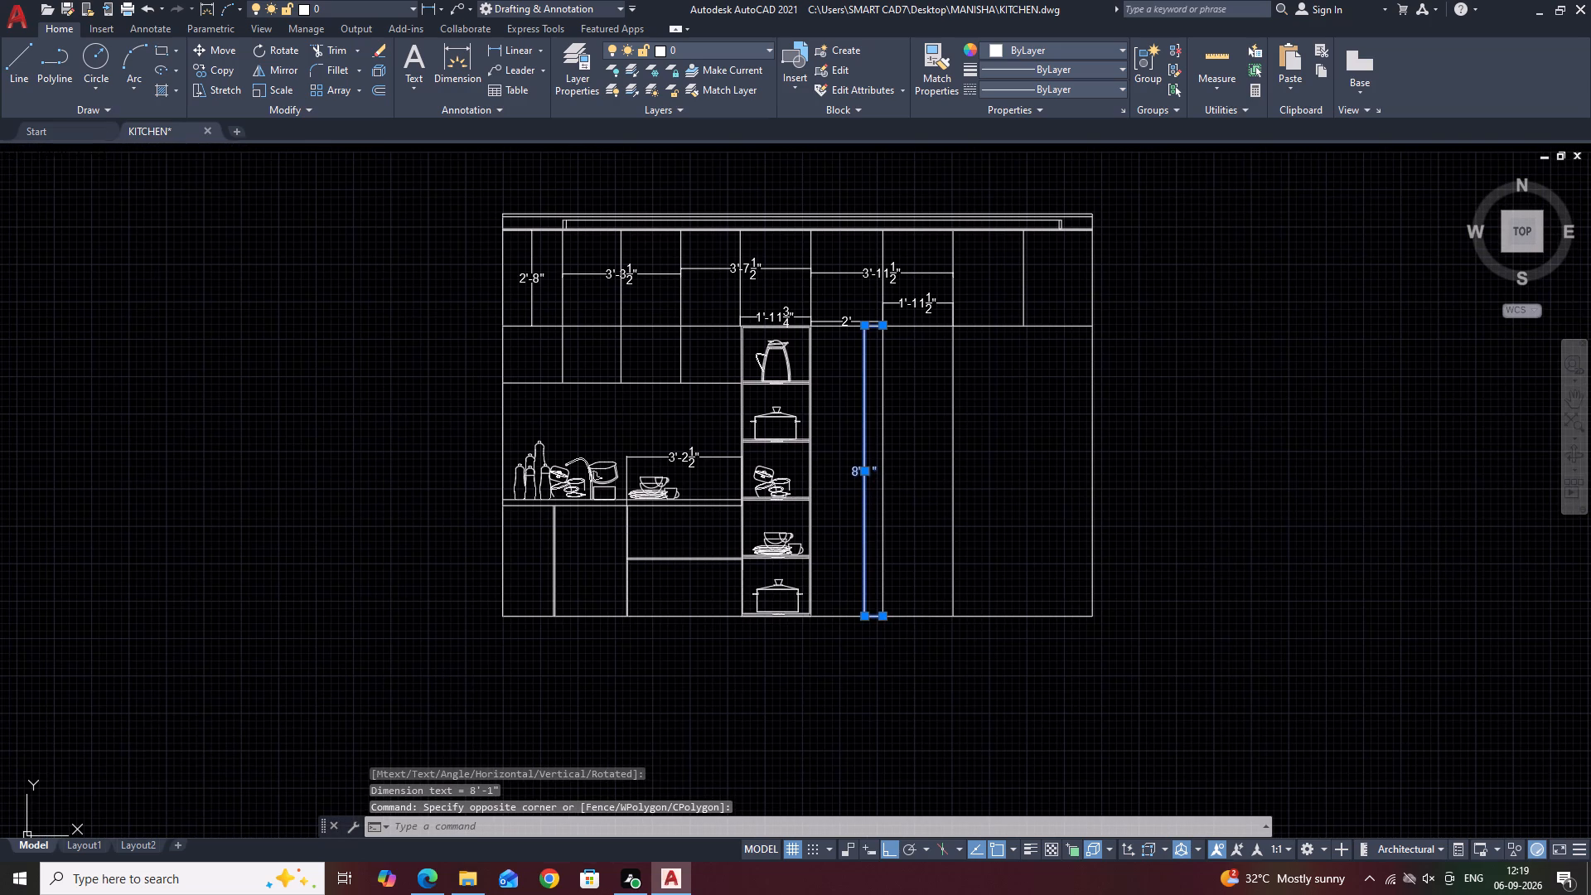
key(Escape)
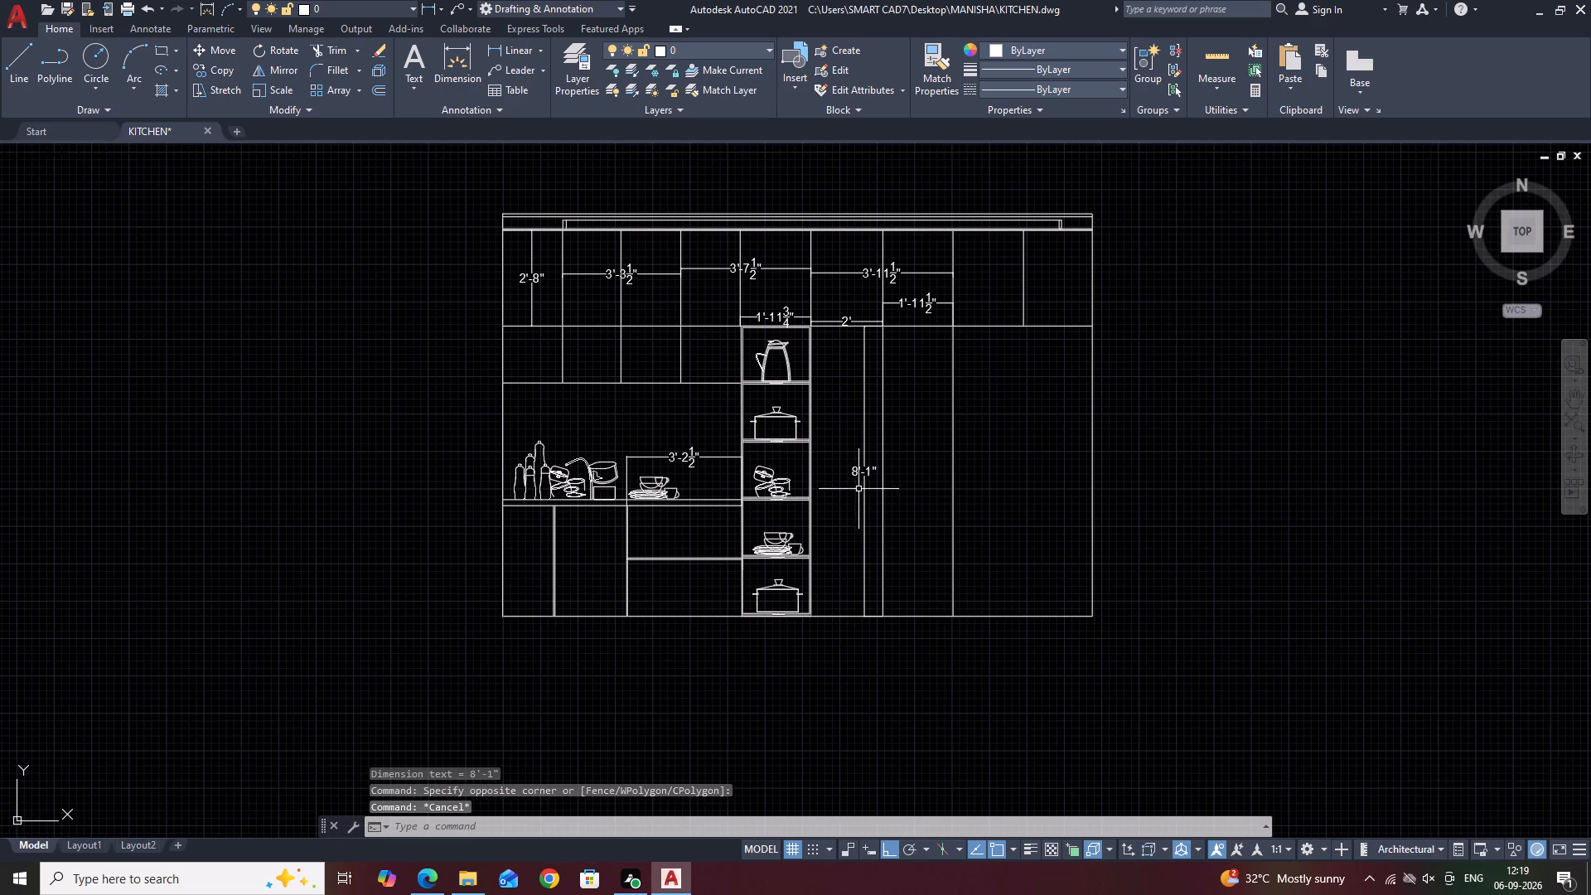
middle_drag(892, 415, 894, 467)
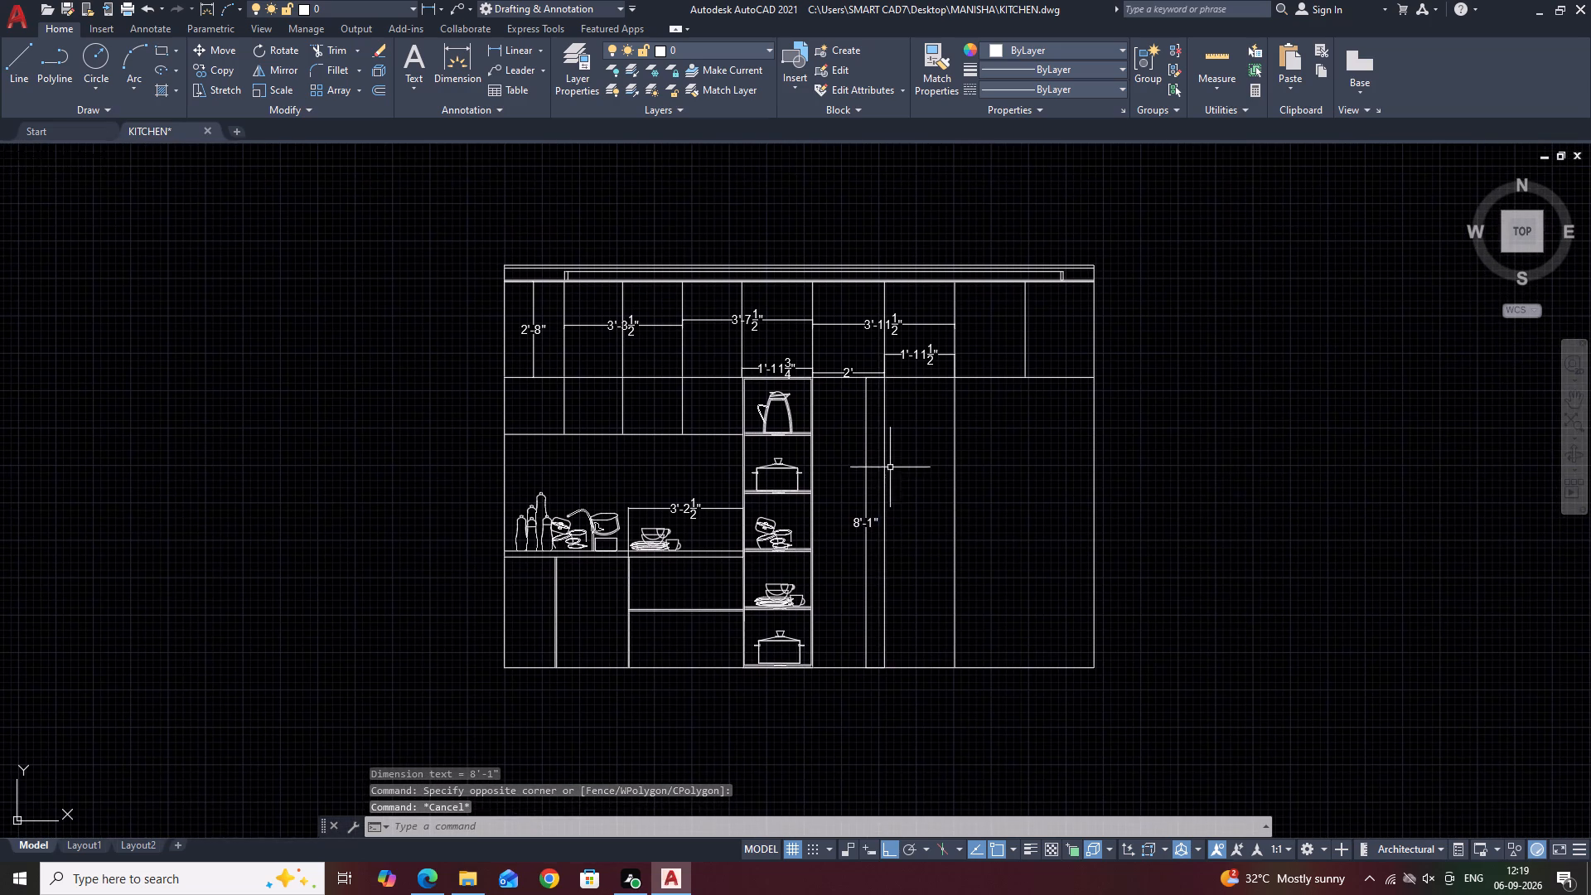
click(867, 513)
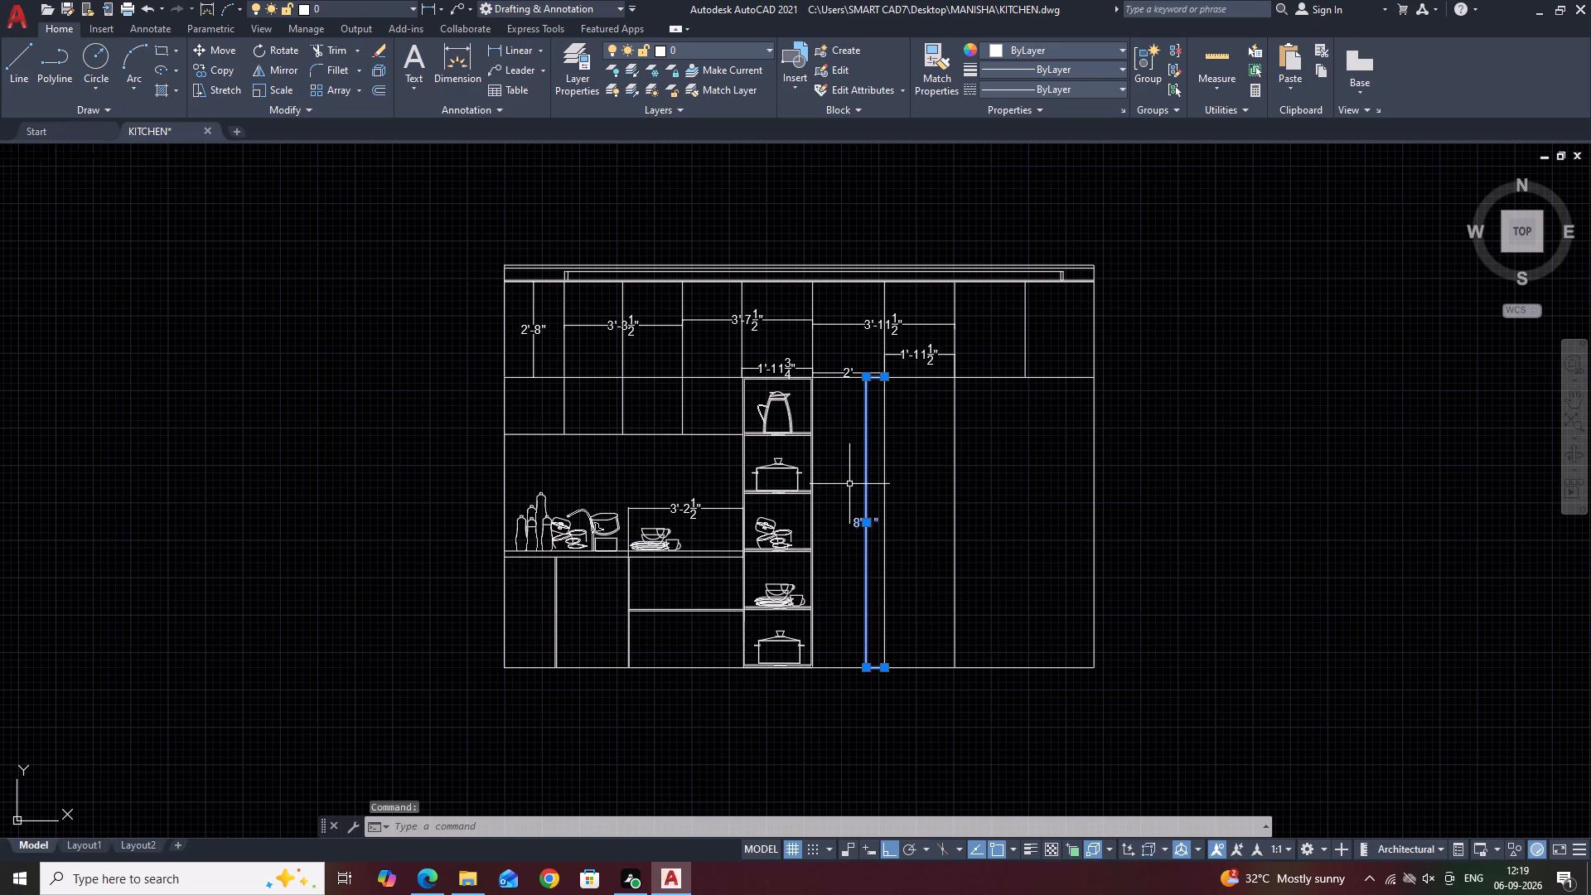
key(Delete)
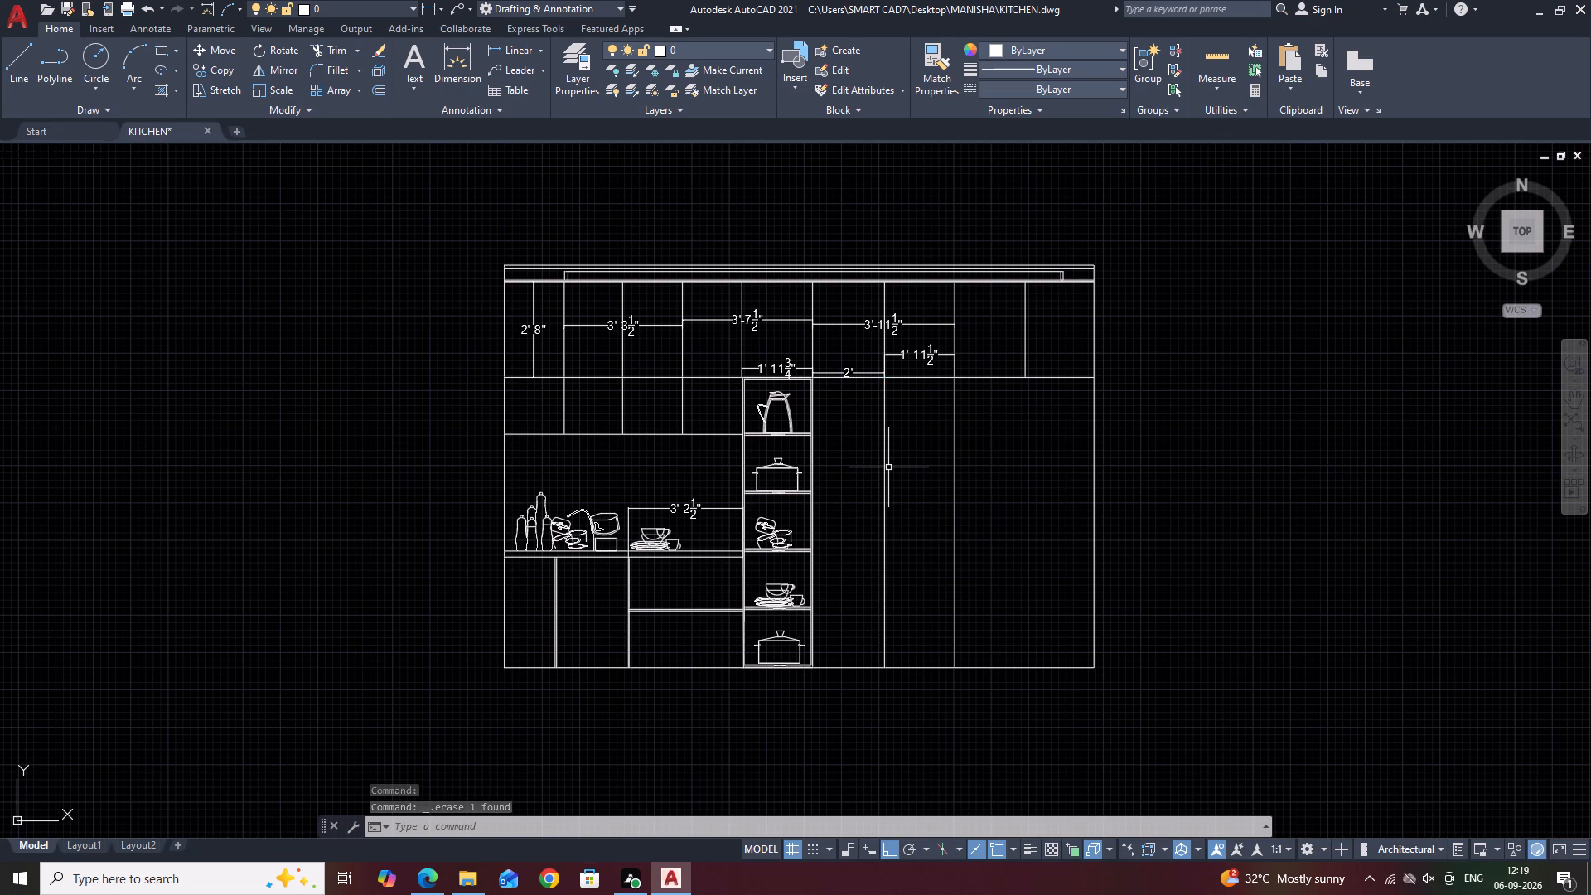
Add a 6'-6" vertical linear dimension up from the floor line in the bay beside the shelf unit.
key(d)
text(LI)
key(space)
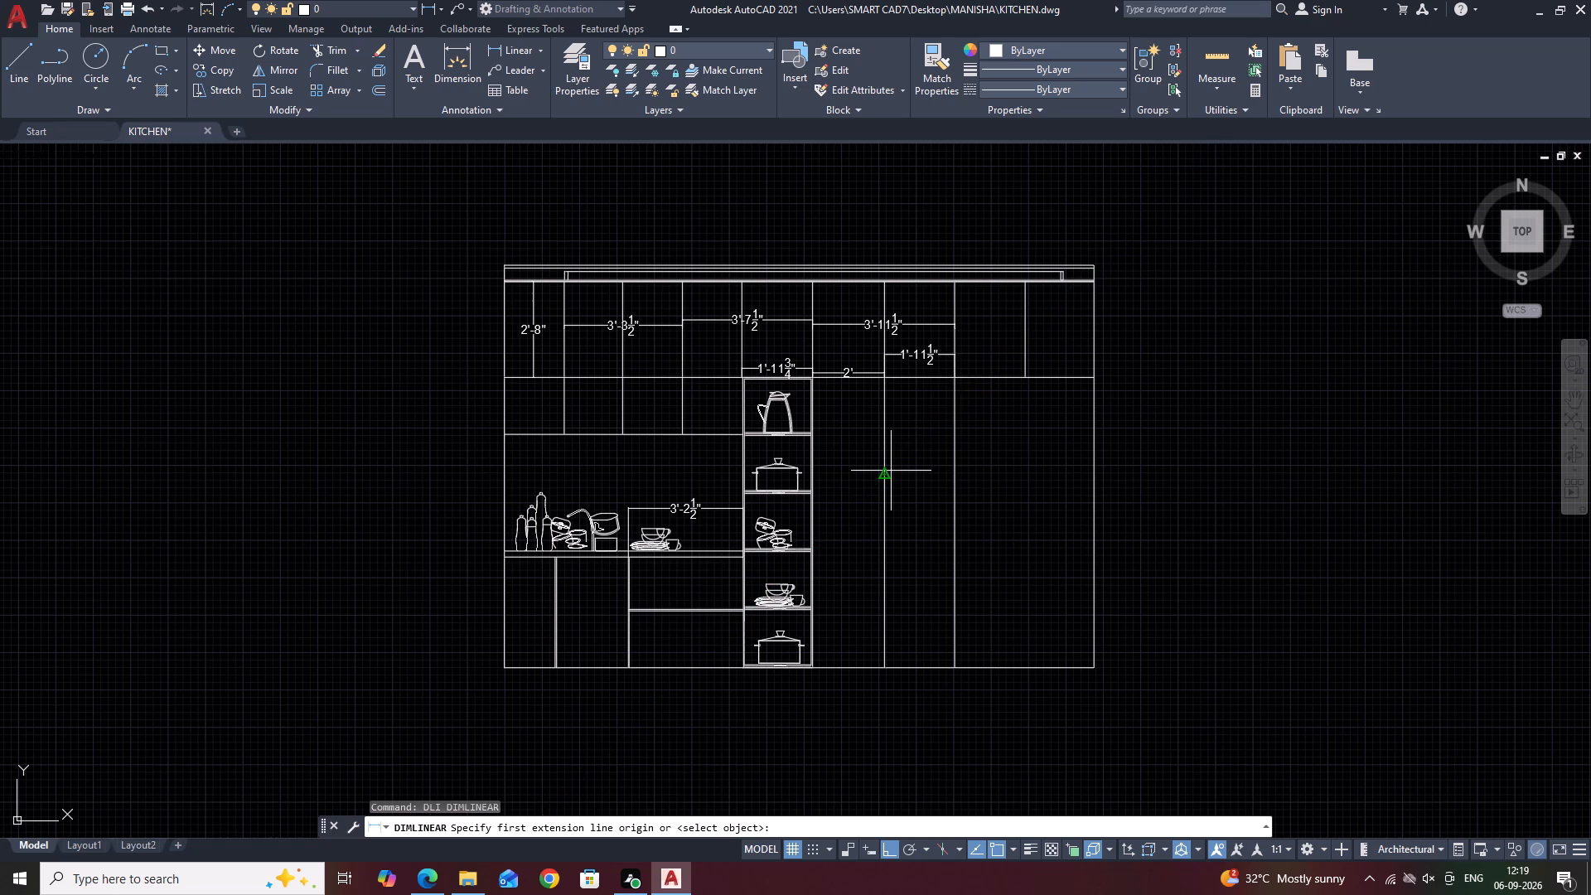
scroll(869, 669, up, 1)
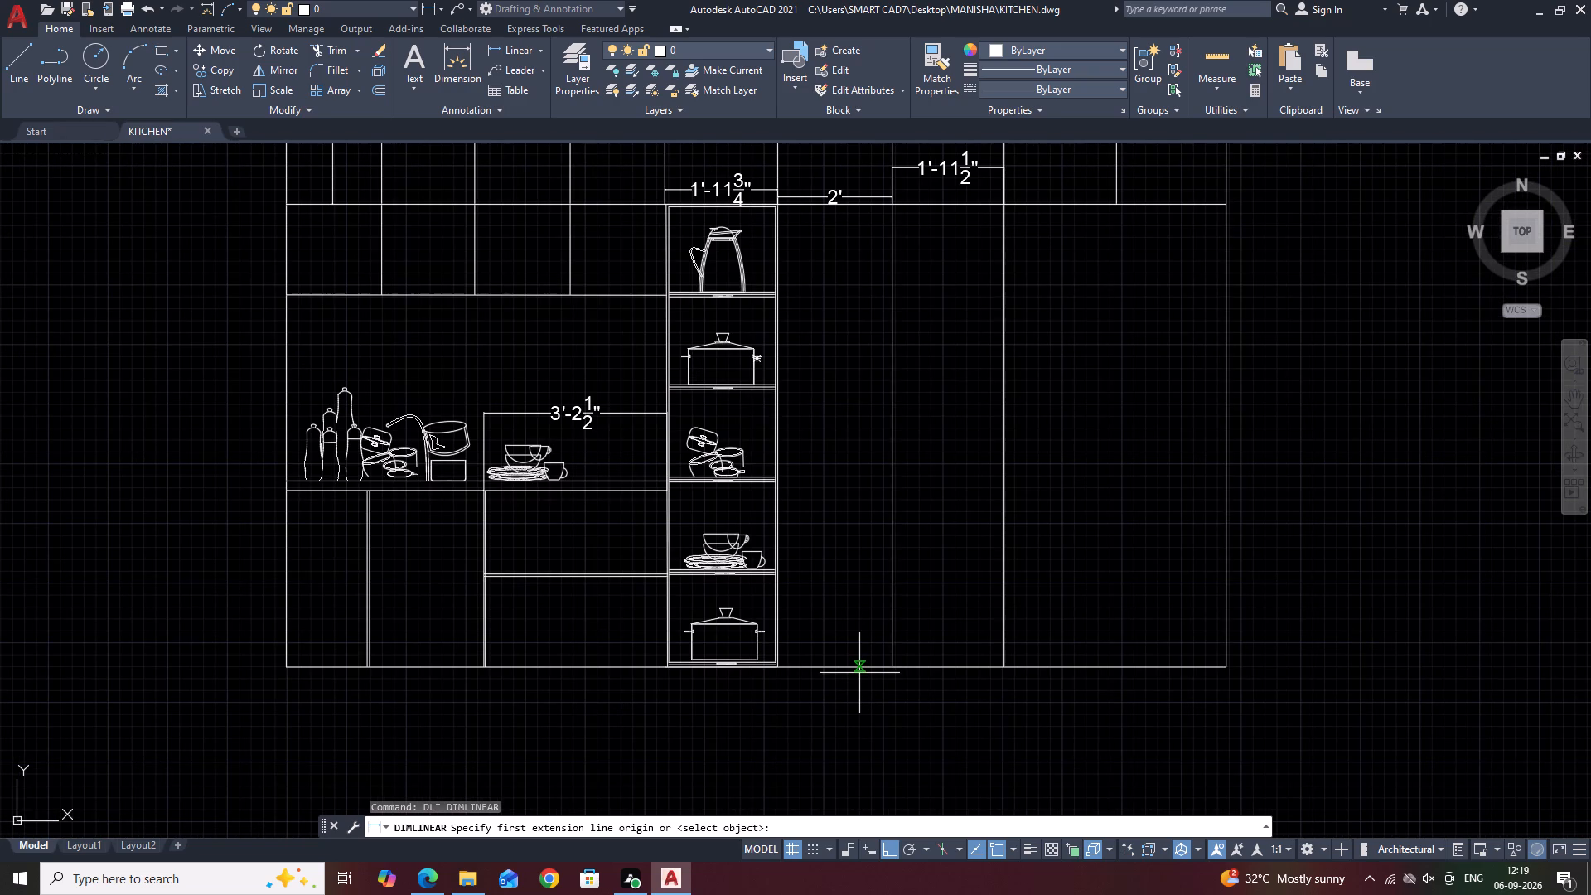
click(854, 669)
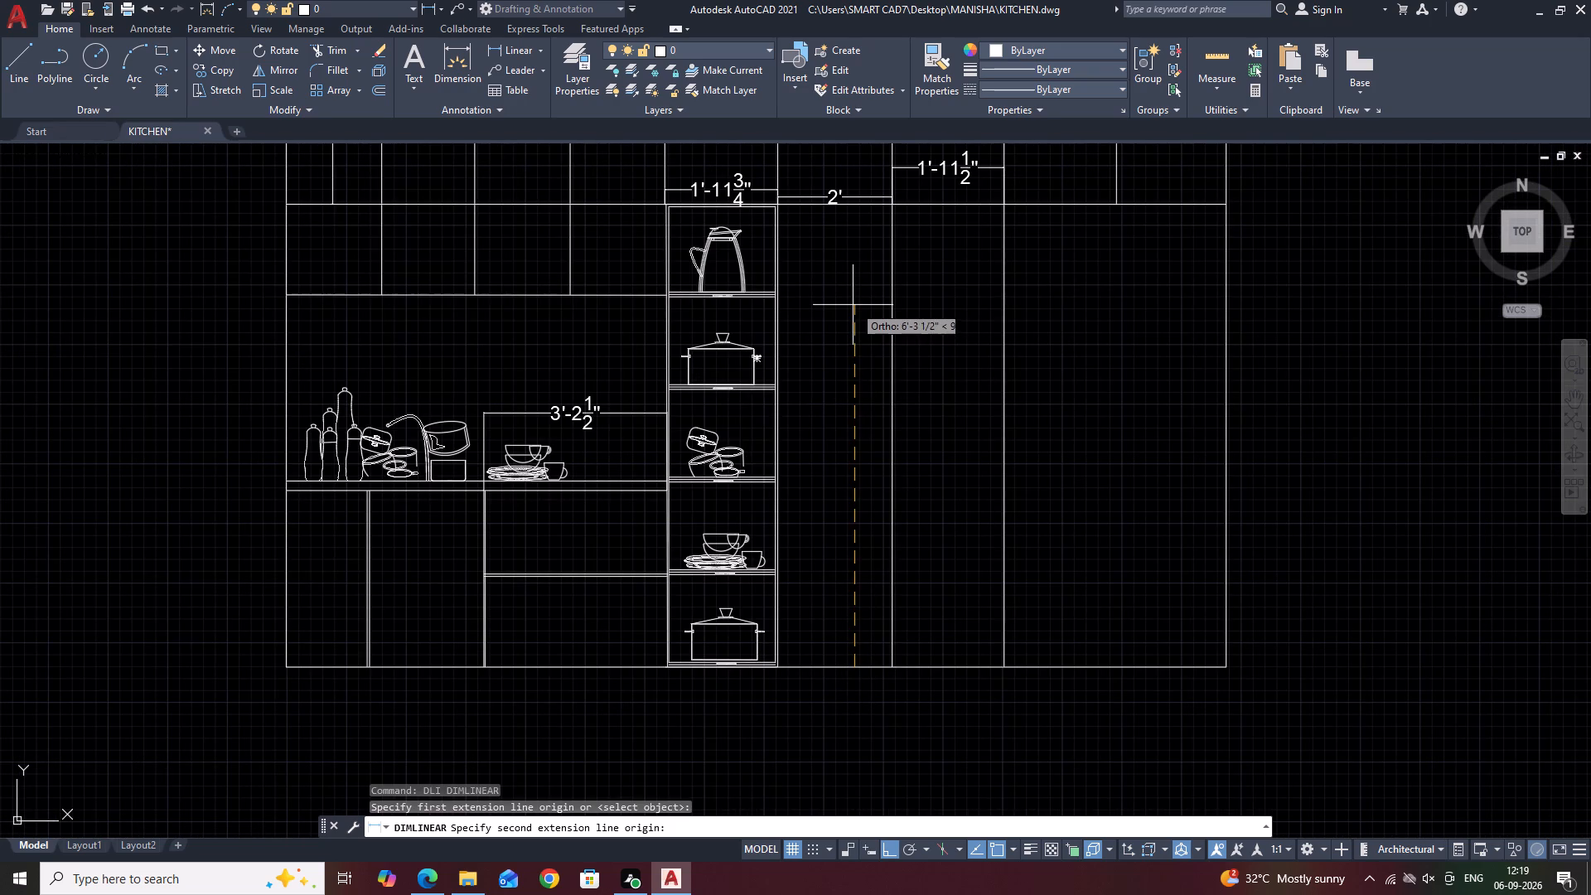
text(6'6)
key(Return)
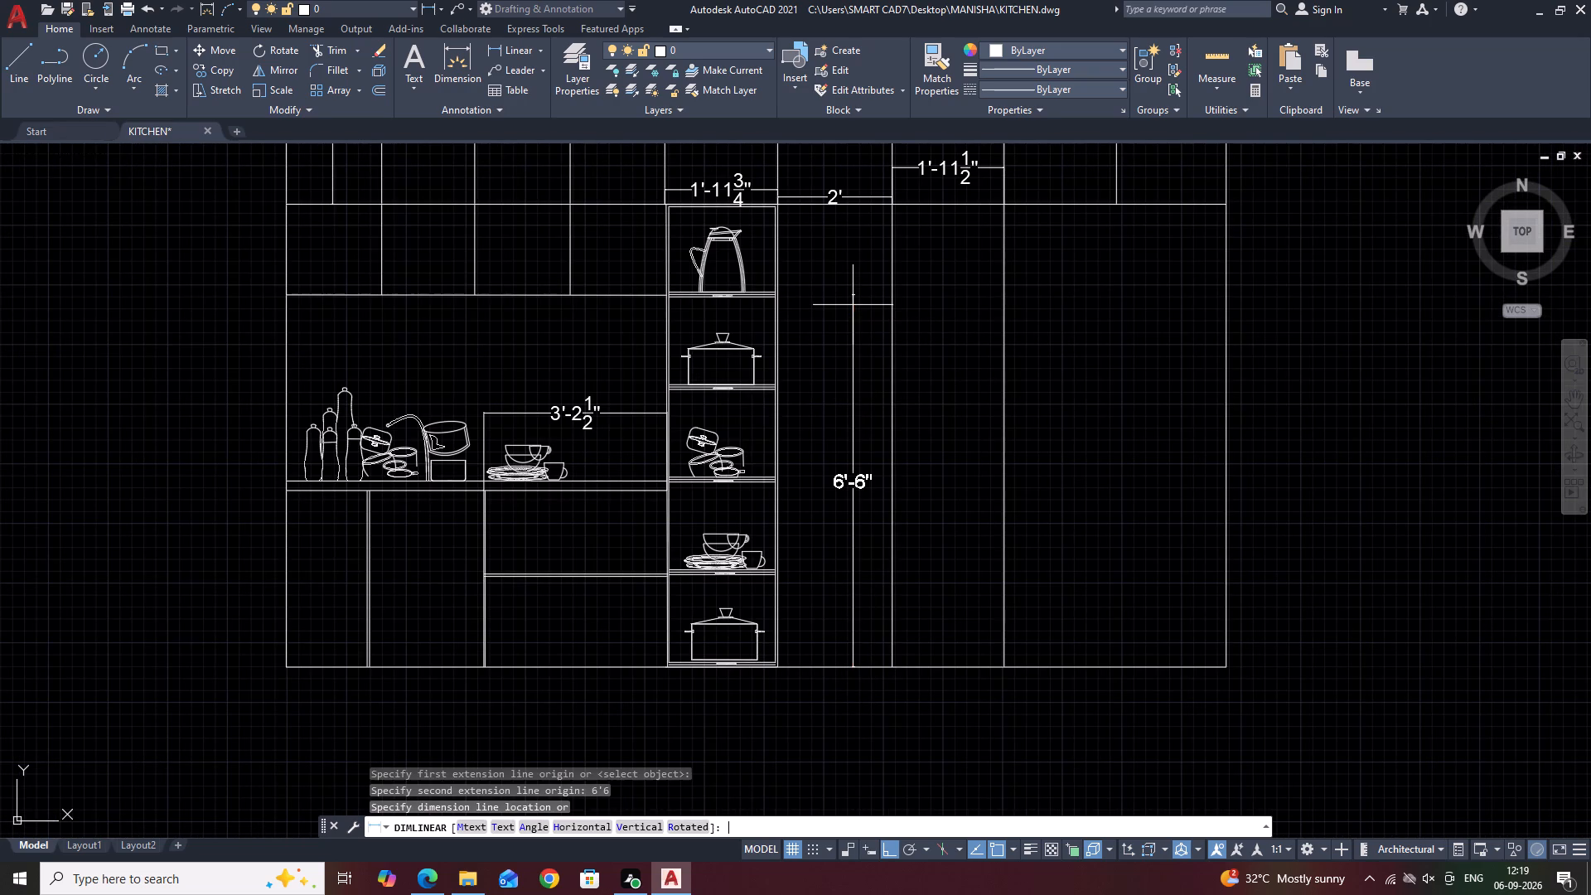
click(844, 286)
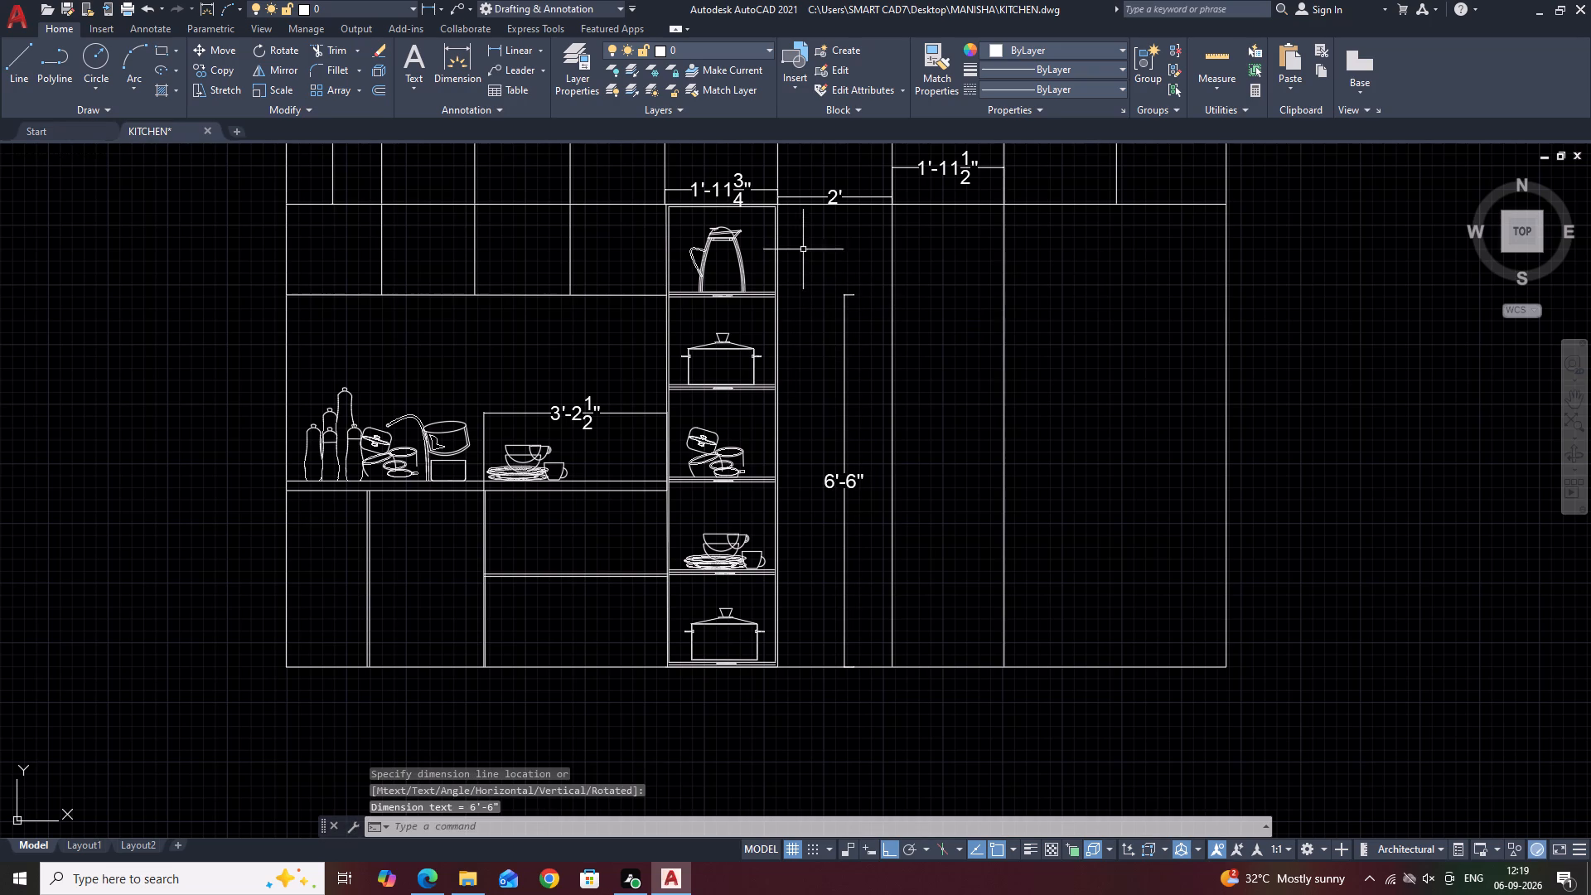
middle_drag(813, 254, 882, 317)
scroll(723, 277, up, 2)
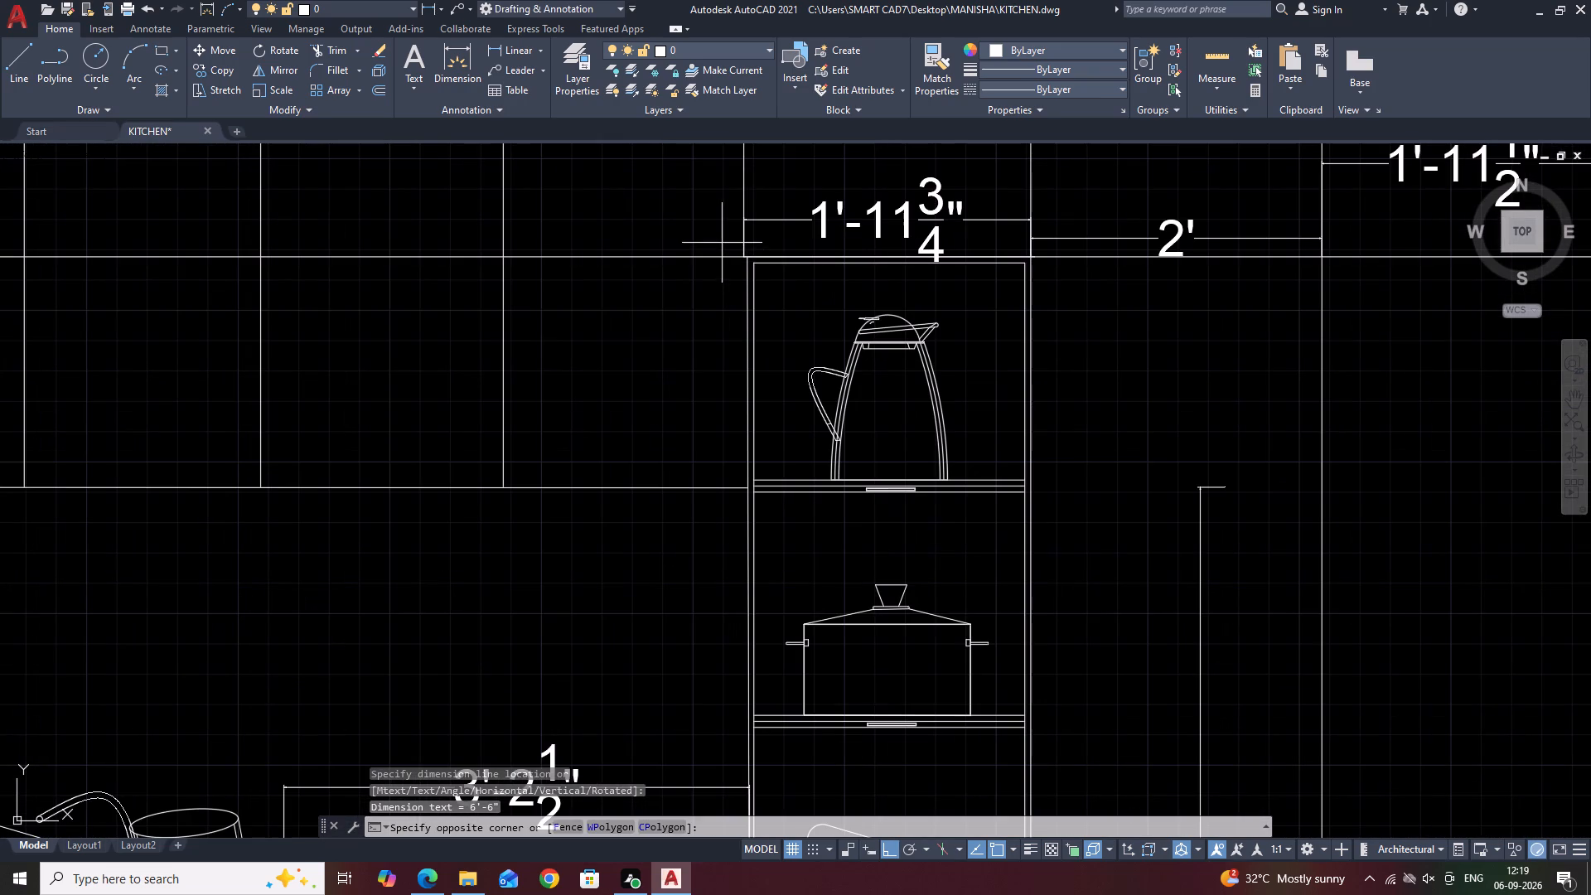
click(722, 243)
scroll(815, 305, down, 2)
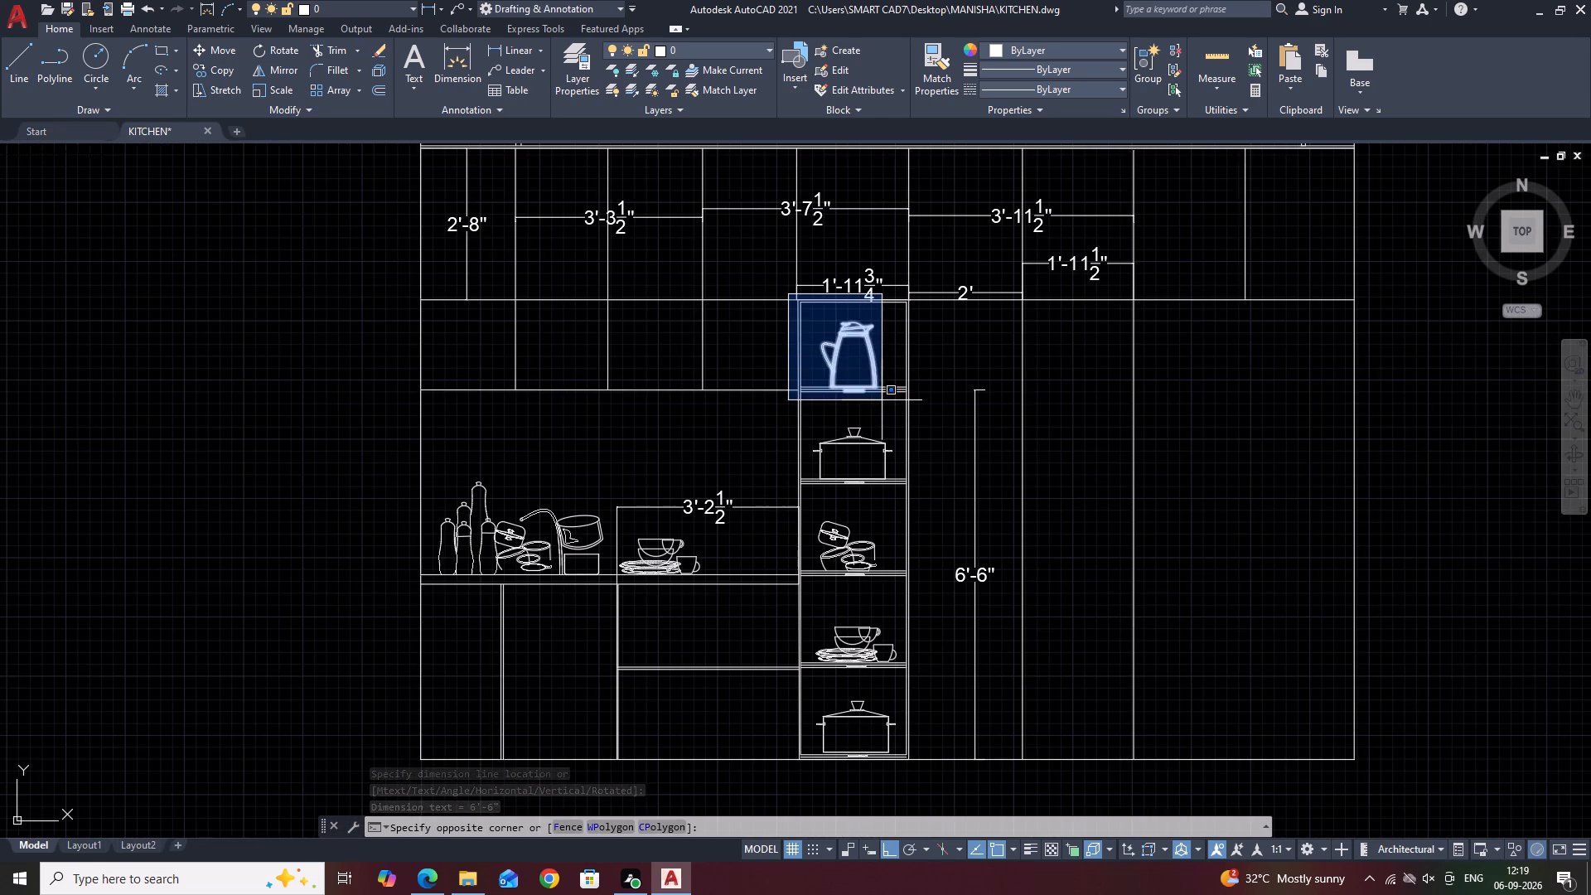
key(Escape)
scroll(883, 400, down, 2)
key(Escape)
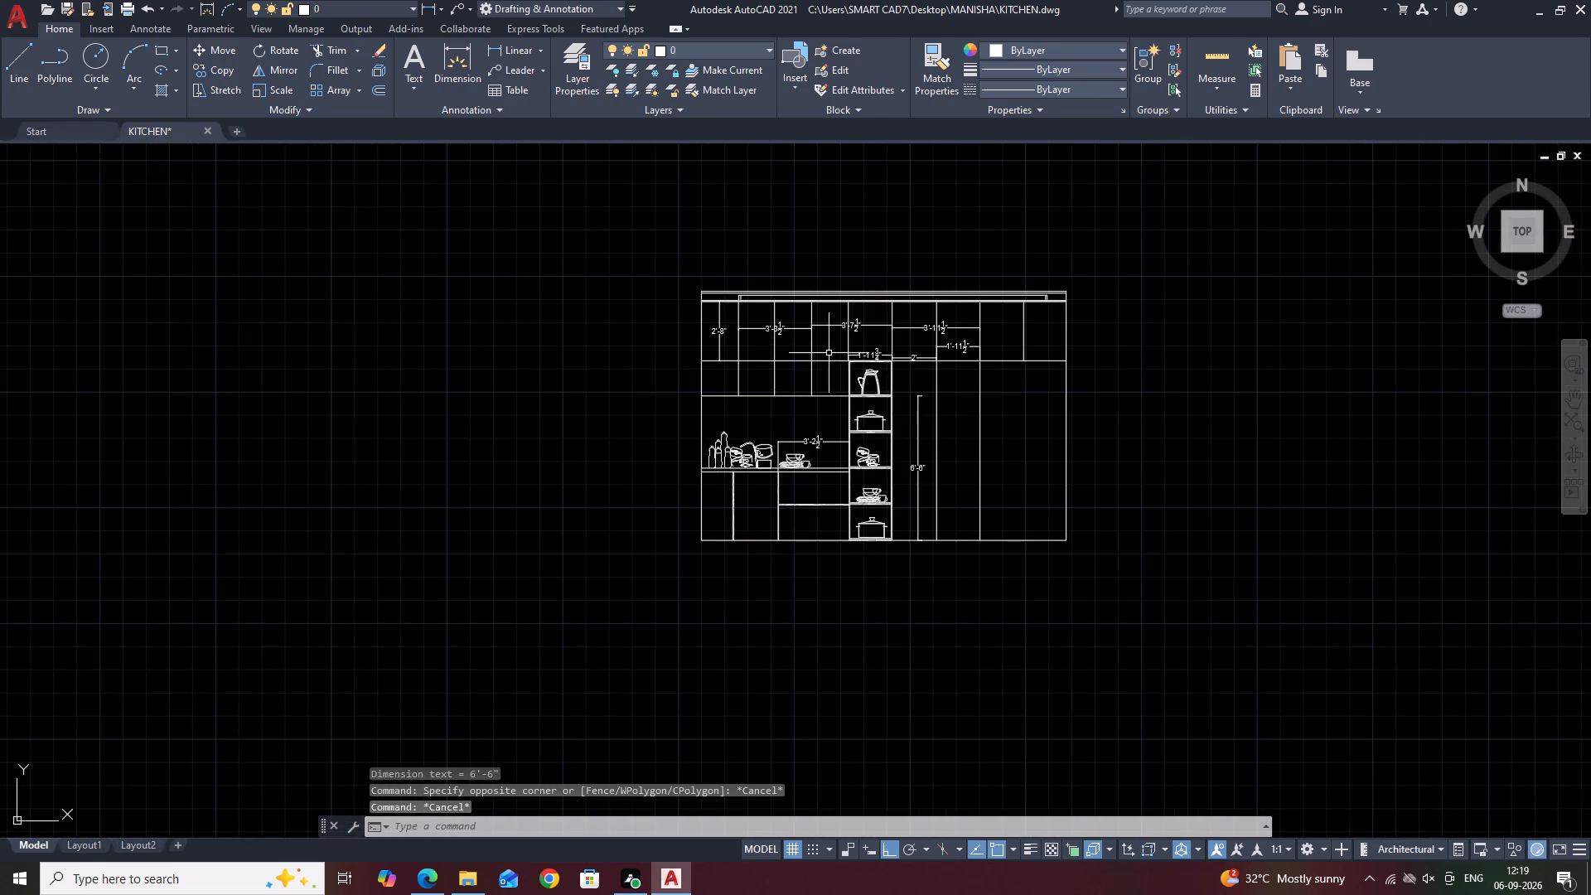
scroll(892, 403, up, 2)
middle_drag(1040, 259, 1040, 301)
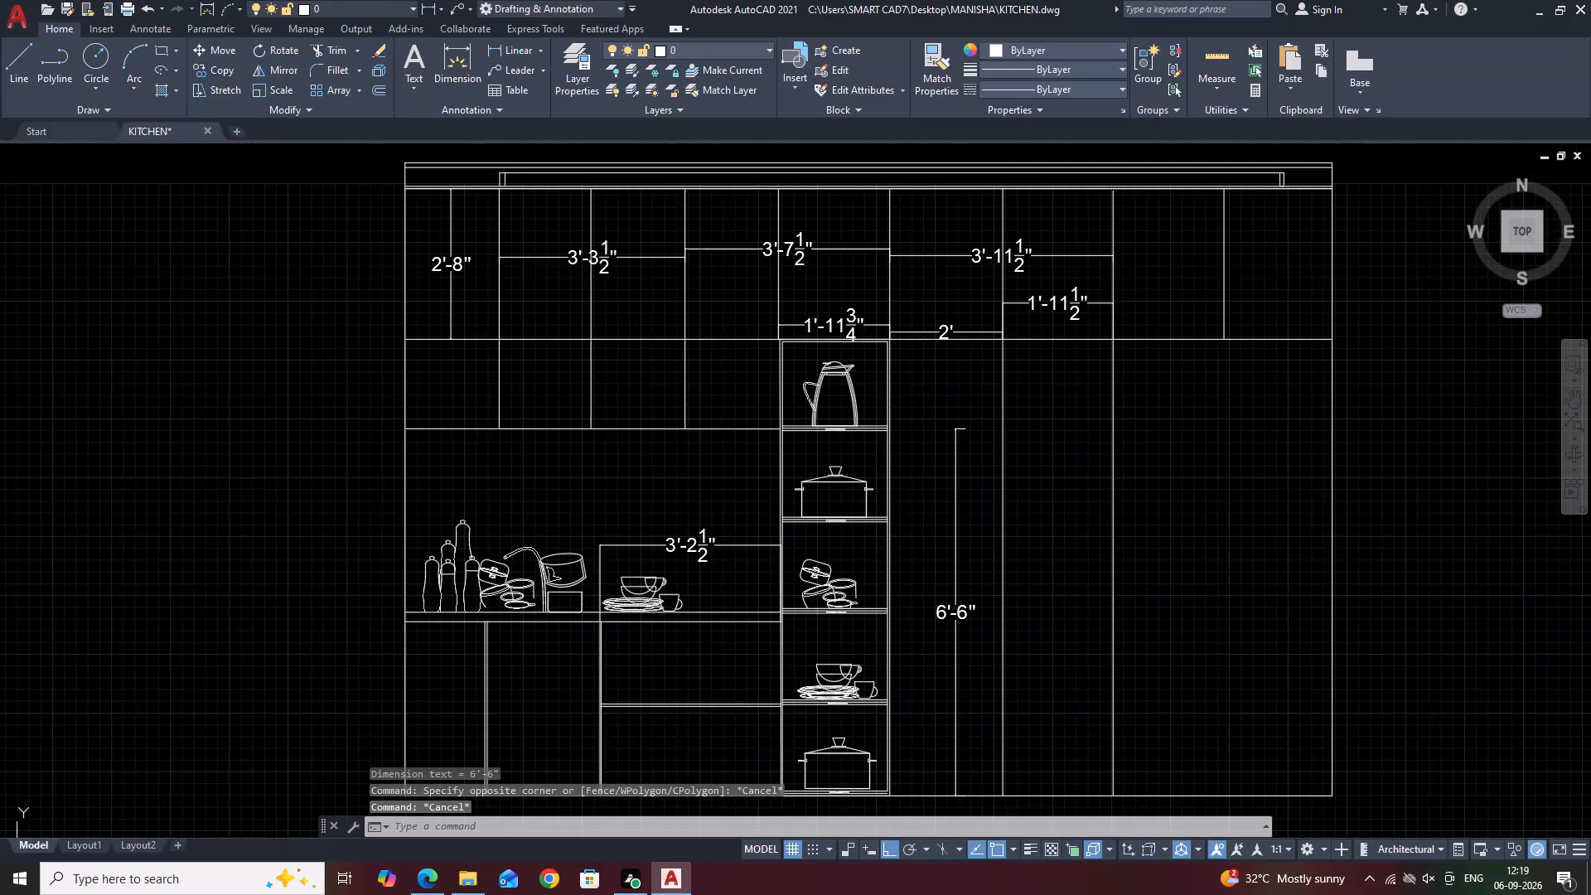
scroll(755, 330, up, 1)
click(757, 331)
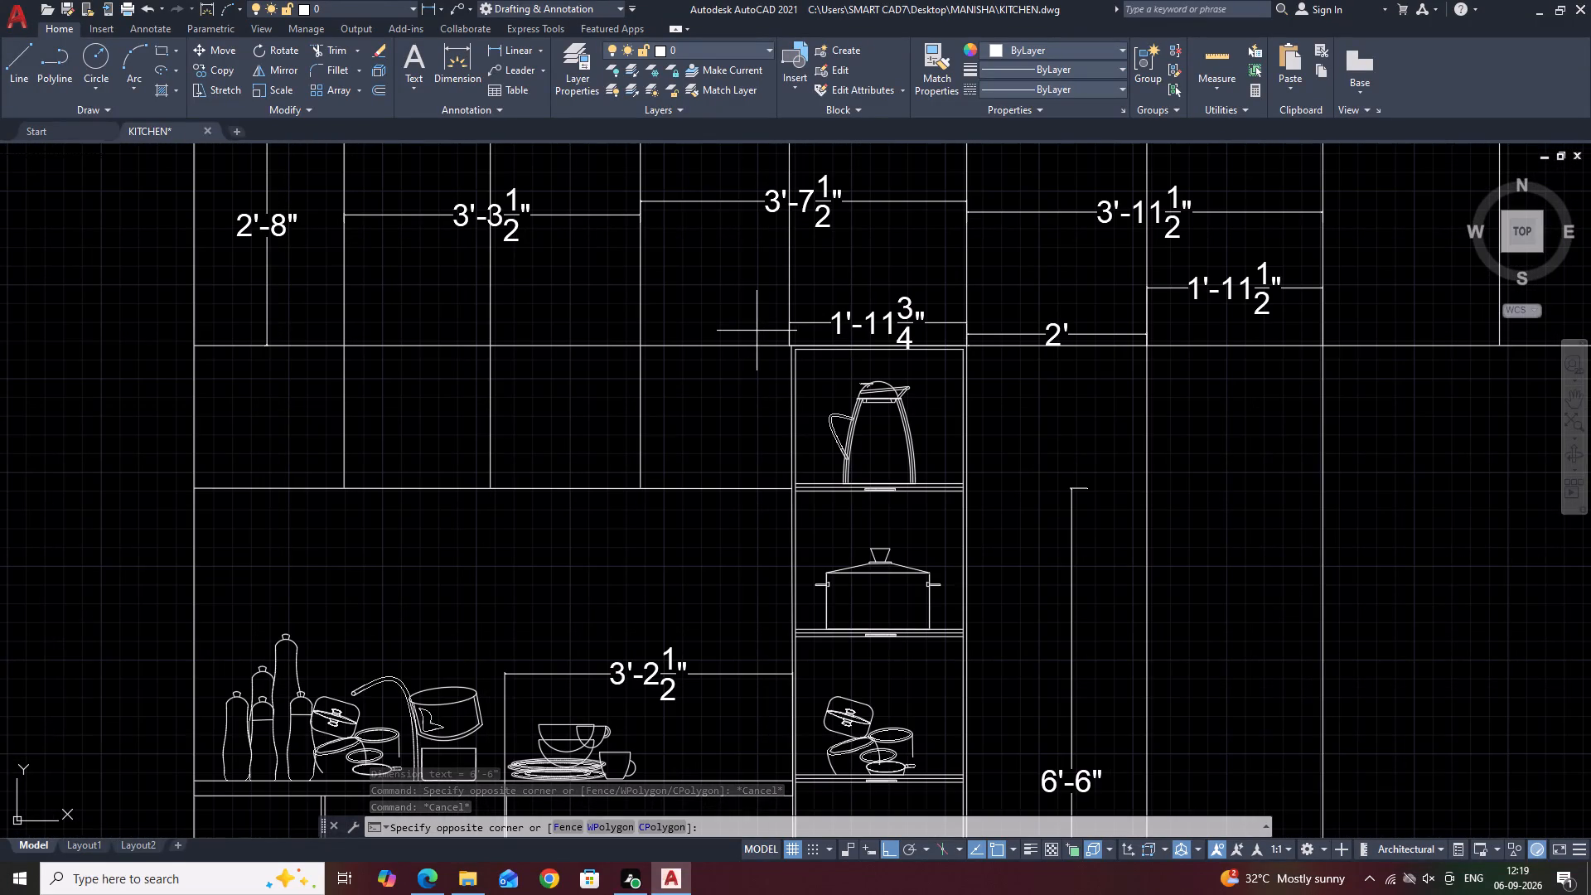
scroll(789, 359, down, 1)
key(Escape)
Draw a horizontal line from the top of the 6'-6" dimension across the shelf unit to beneath the upper cabinets.
text(L)
key(space)
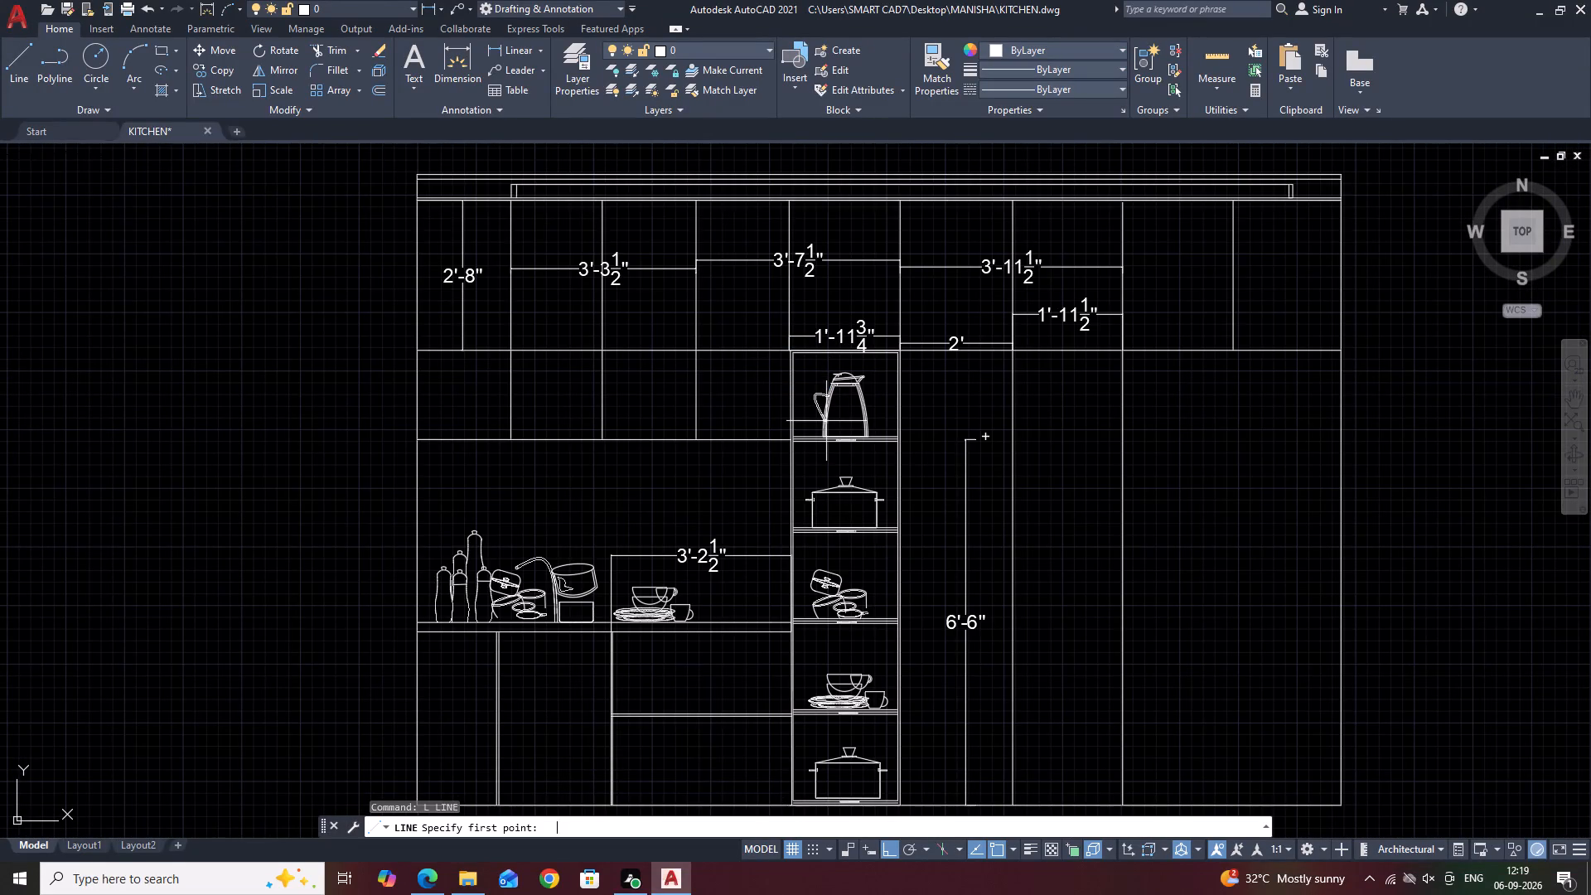
scroll(984, 441, up, 2)
click(960, 432)
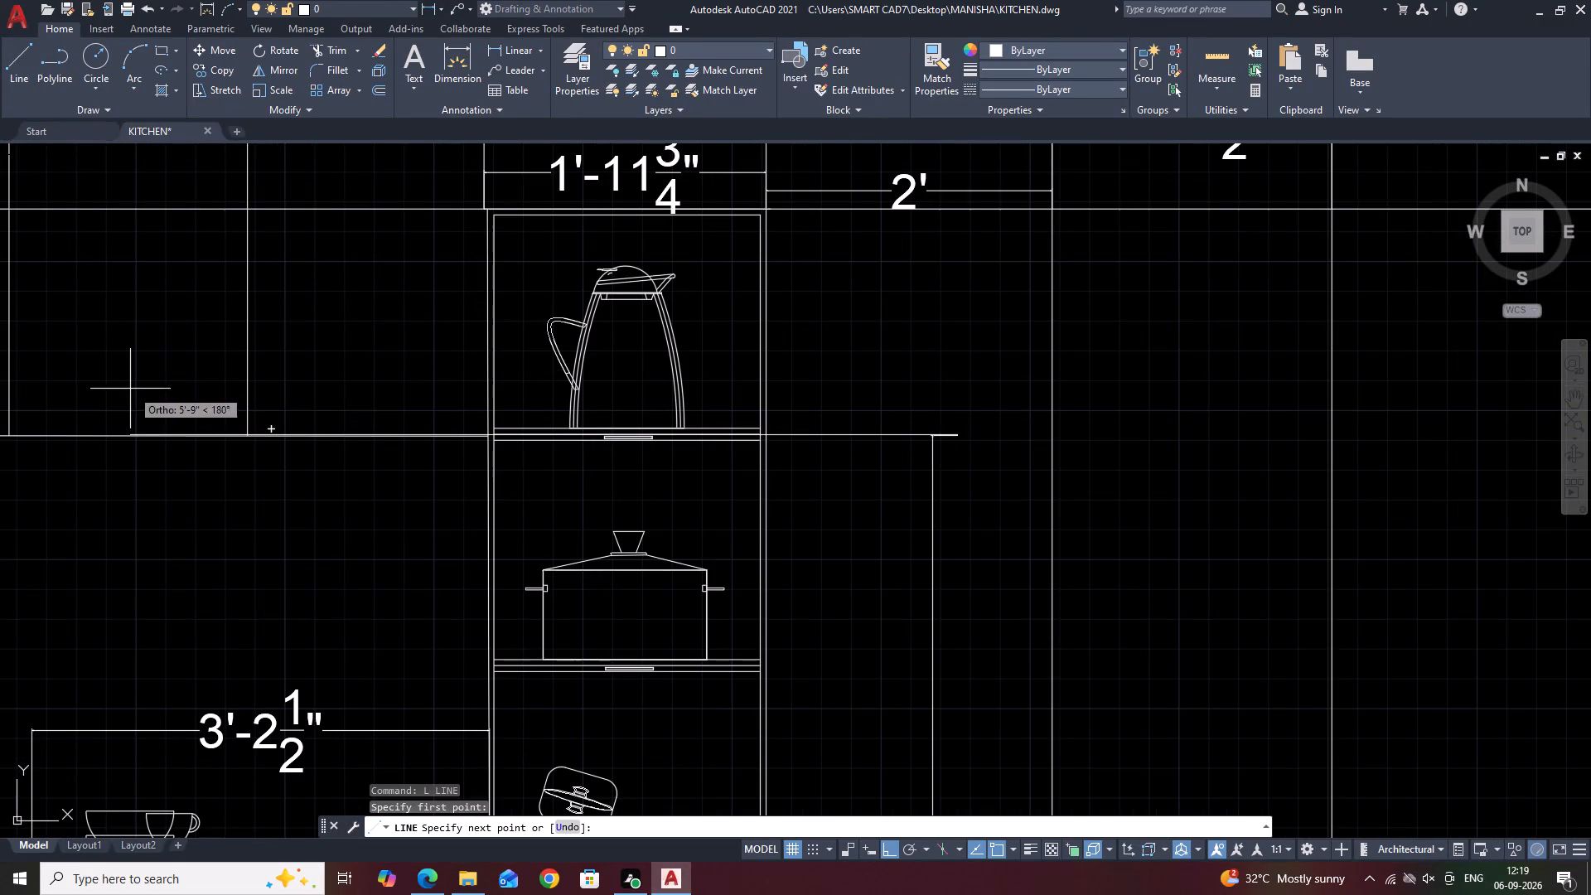
click(85, 404)
key(Escape)
Scale the shelf unit with its contents and width dimension by reference from its base on the floor line, fitting its height to the 6'-6" line.
middle_drag(819, 383, 1076, 364)
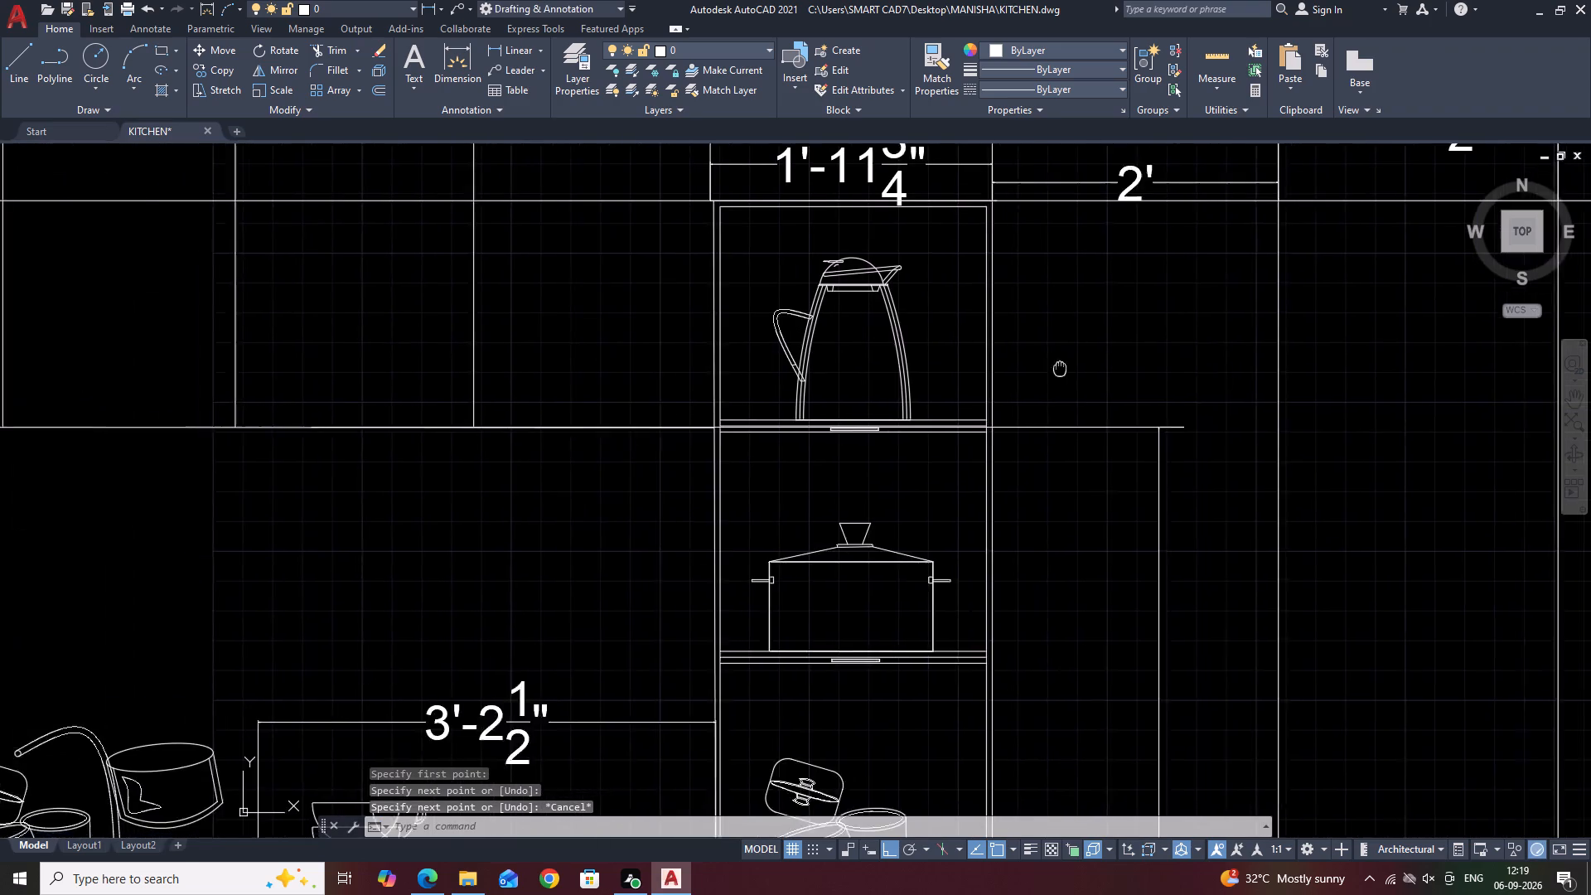
middle_drag(1076, 364, 1088, 360)
scroll(1089, 360, down, 1)
click(837, 187)
scroll(844, 191, down, 2)
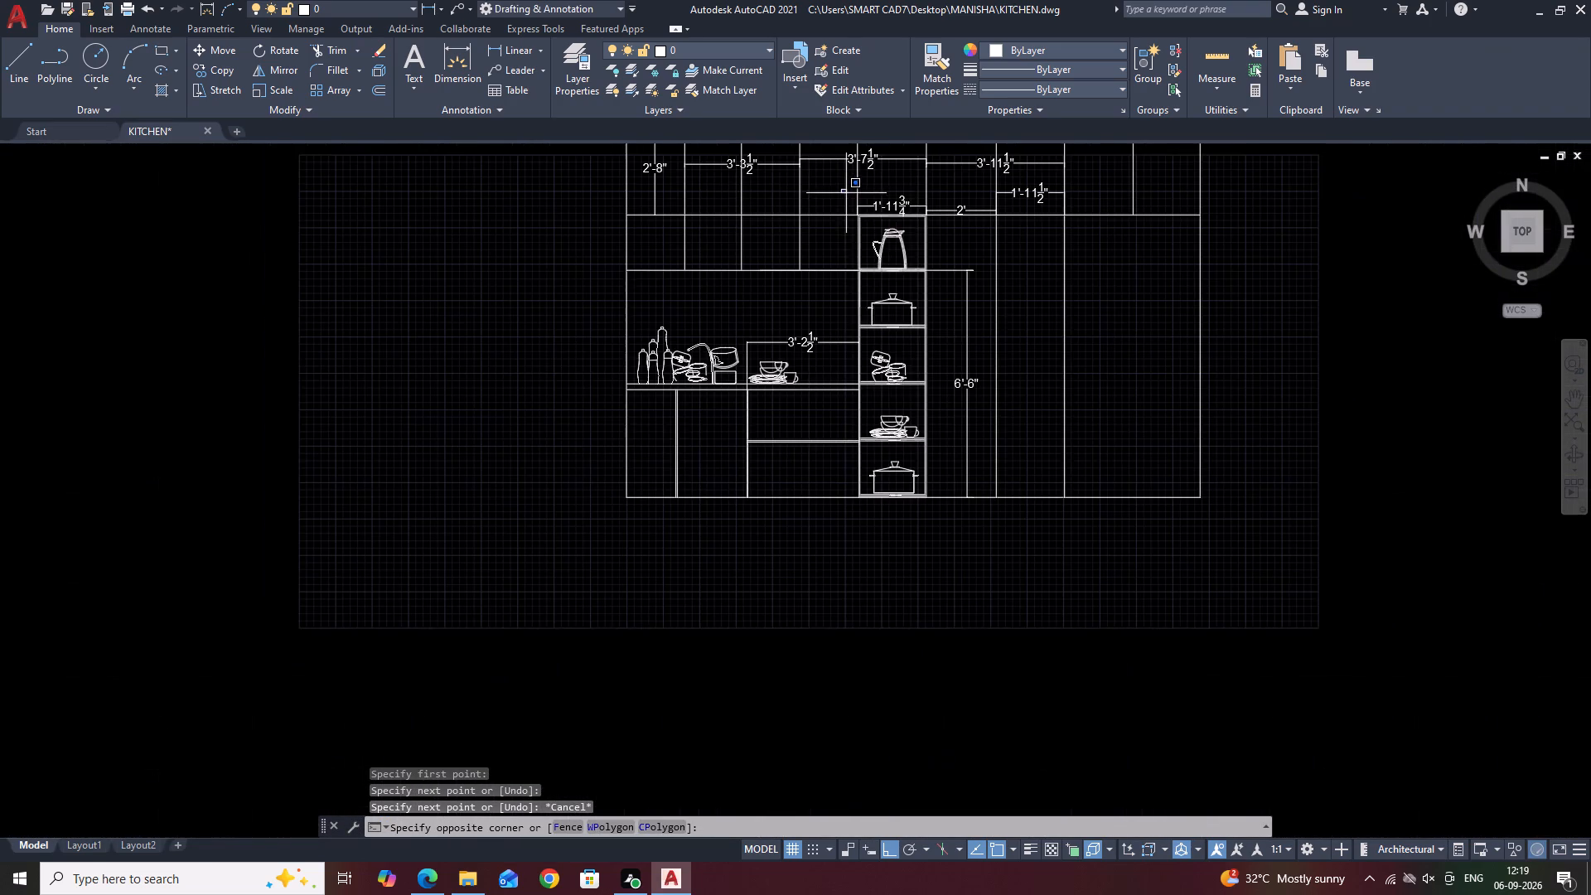
click(931, 511)
scroll(835, 200, up, 2)
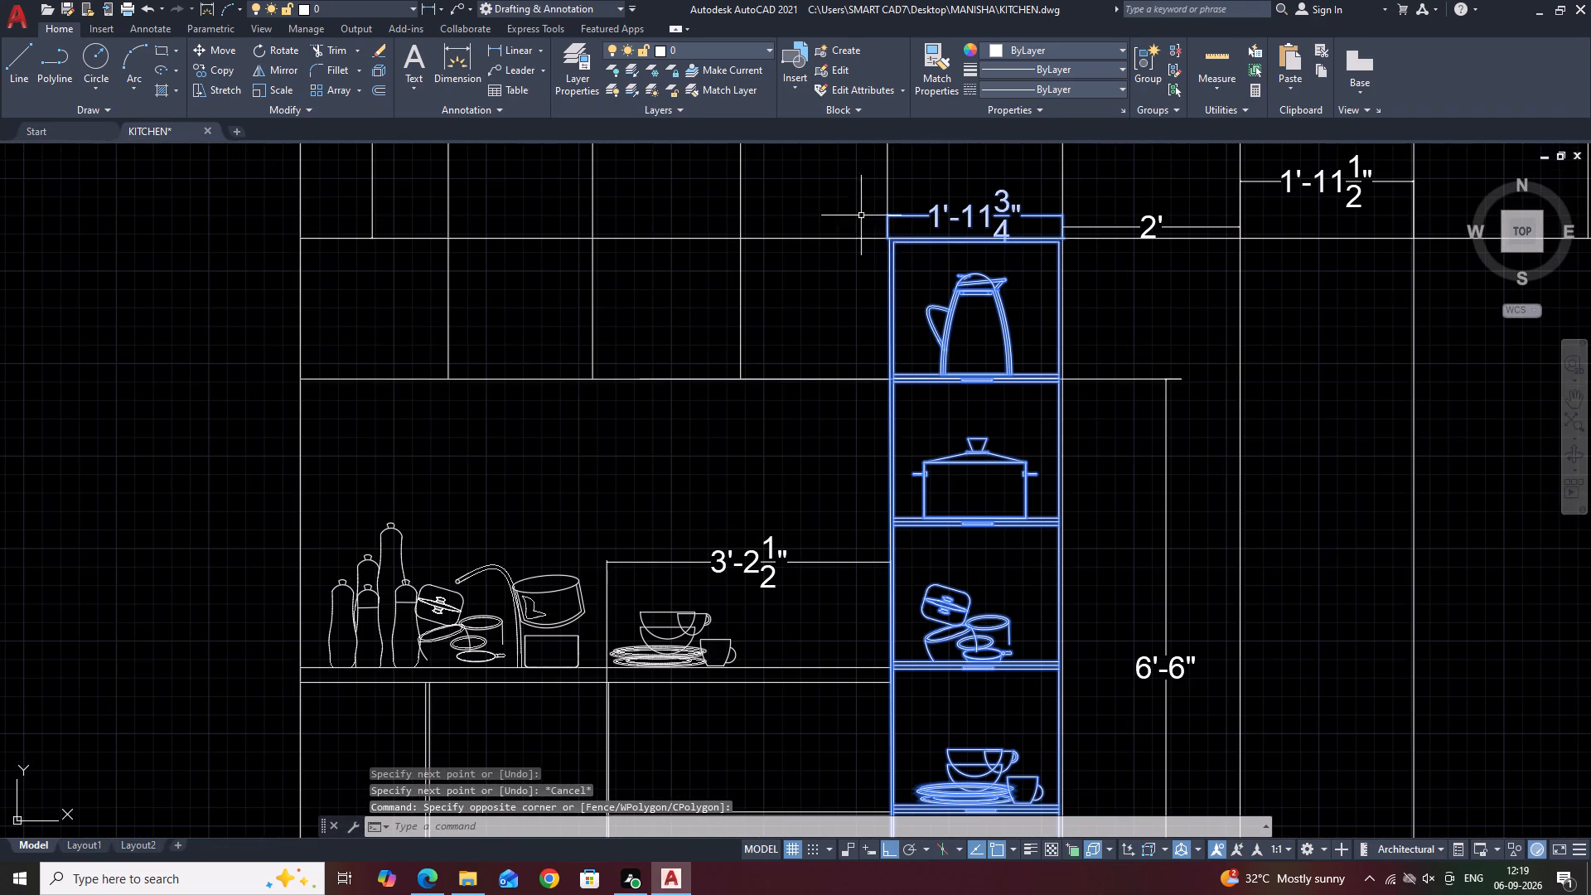
scroll(1062, 270, up, 2)
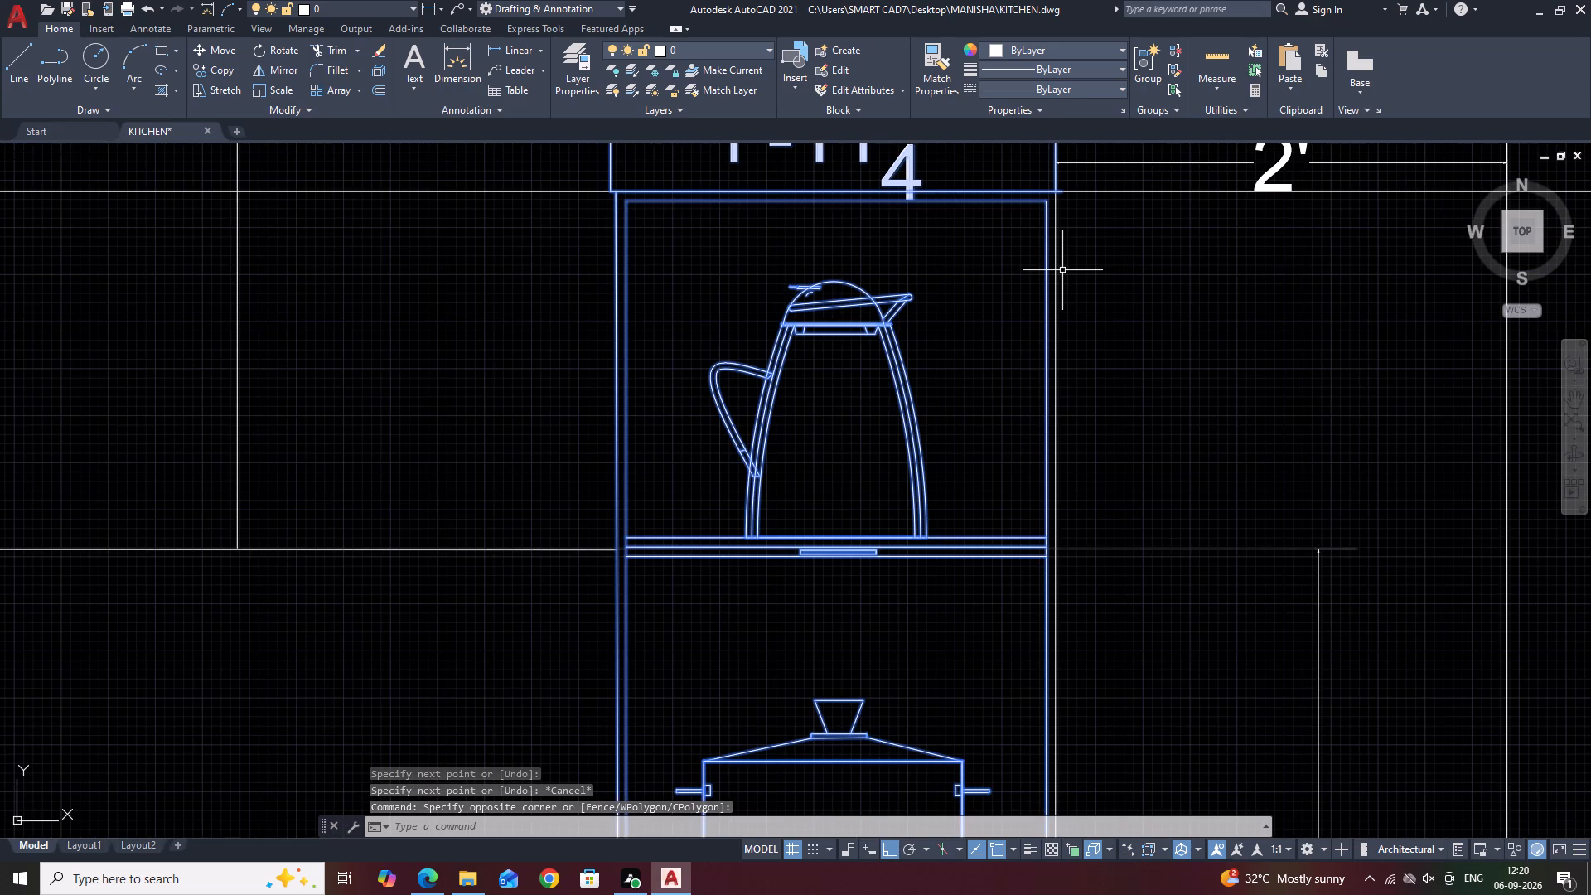
scroll(1067, 268, down, 5)
scroll(1014, 311, up, 3)
middle_drag(1063, 222, 1061, 287)
text(SC)
key(space)
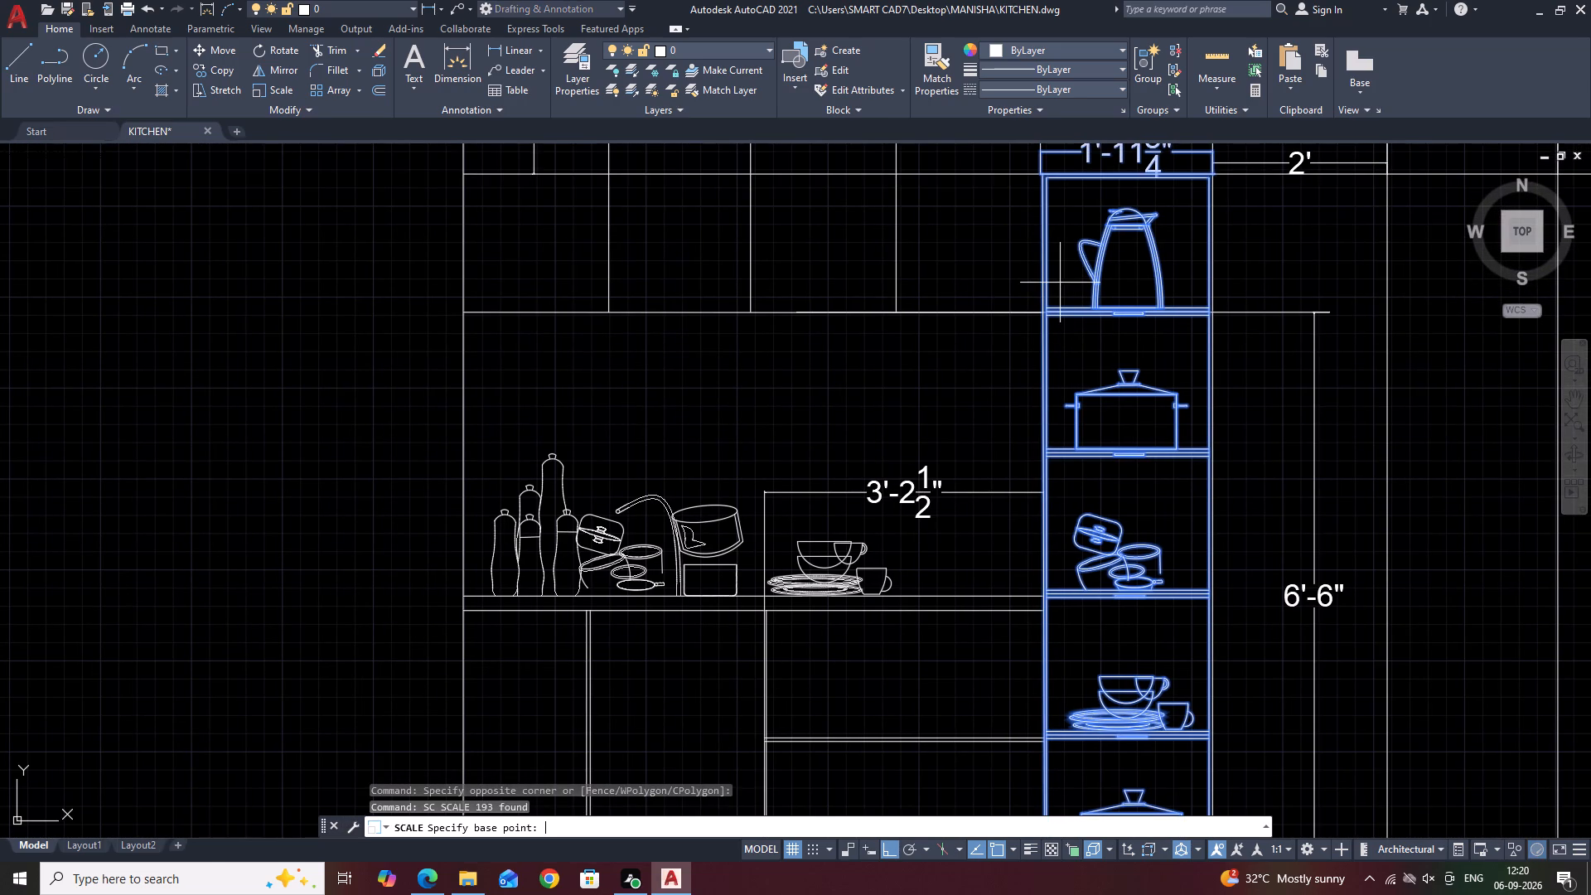
scroll(1076, 287, down, 2)
scroll(1083, 512, up, 3)
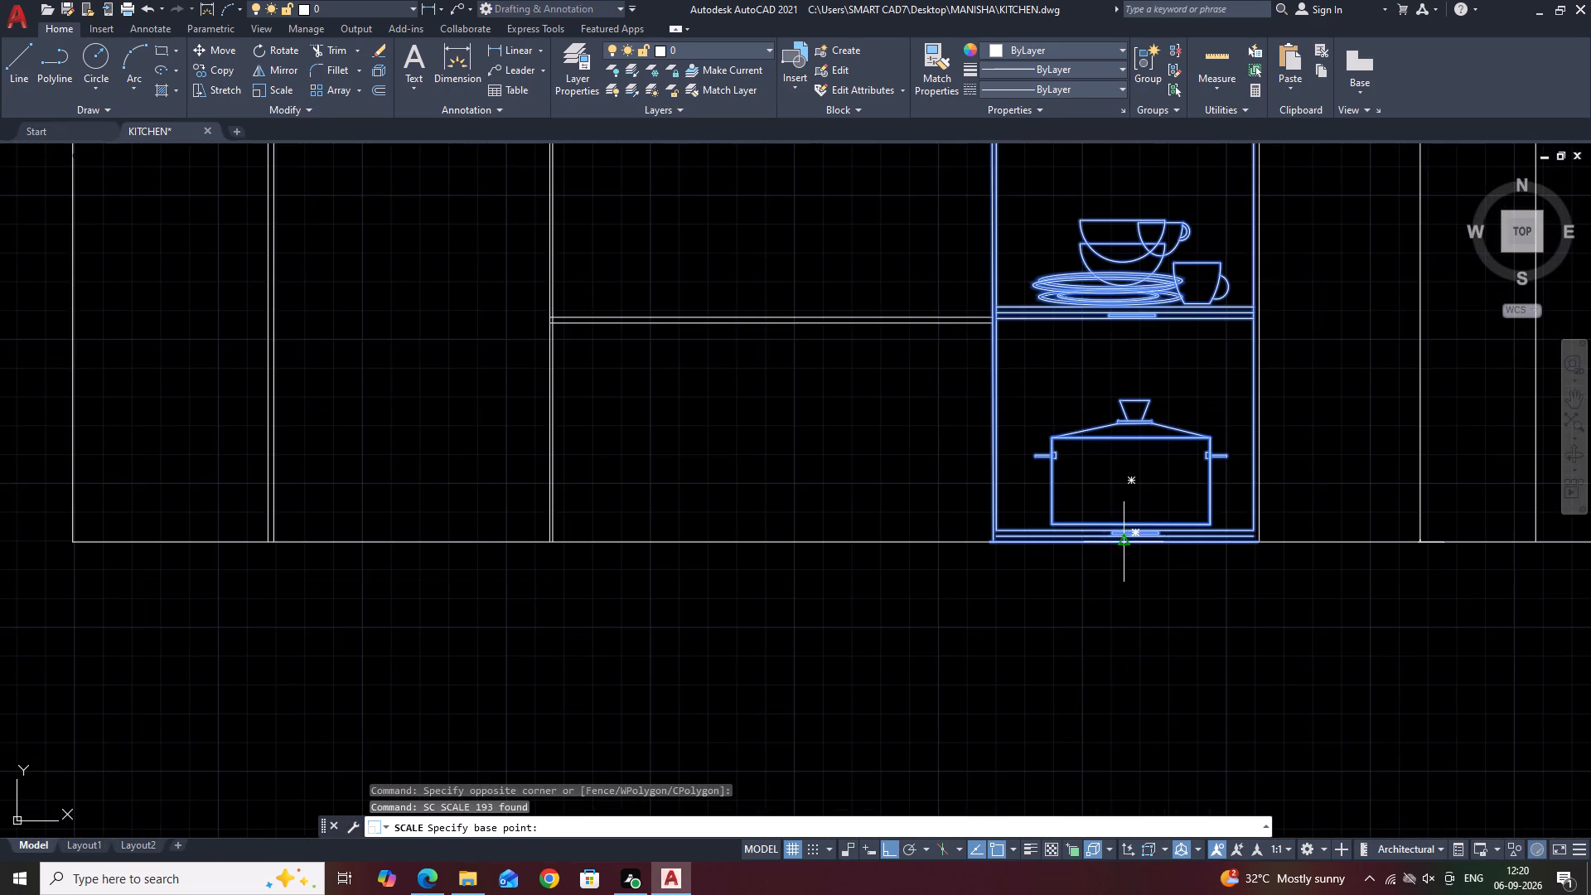
scroll(1125, 552, up, 2)
click(1118, 530)
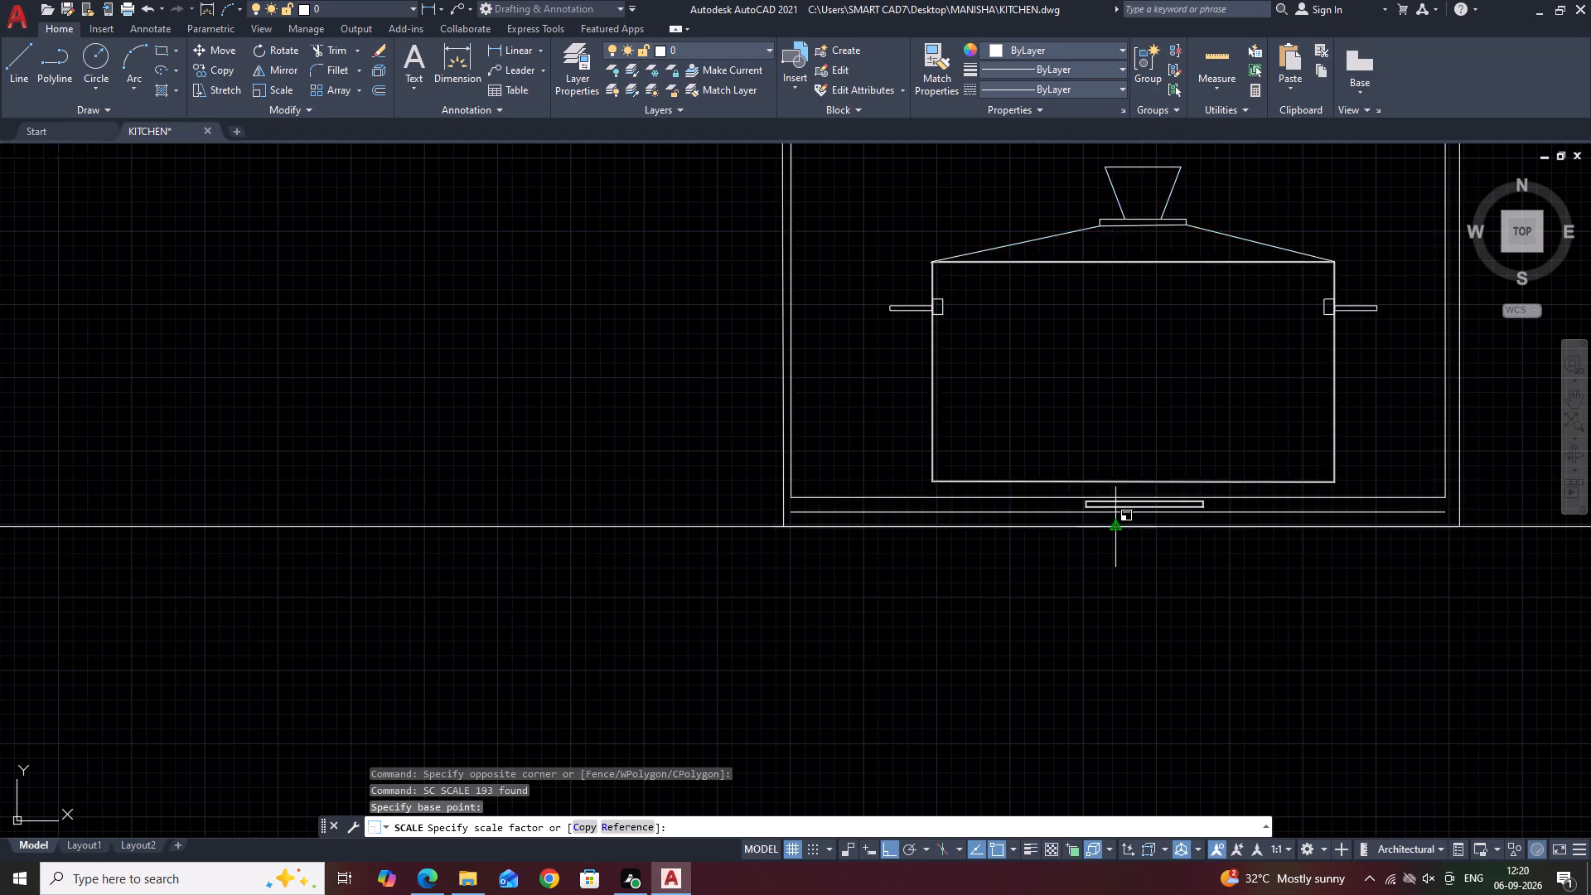
scroll(1110, 472, down, 4)
scroll(1104, 399, down, 2)
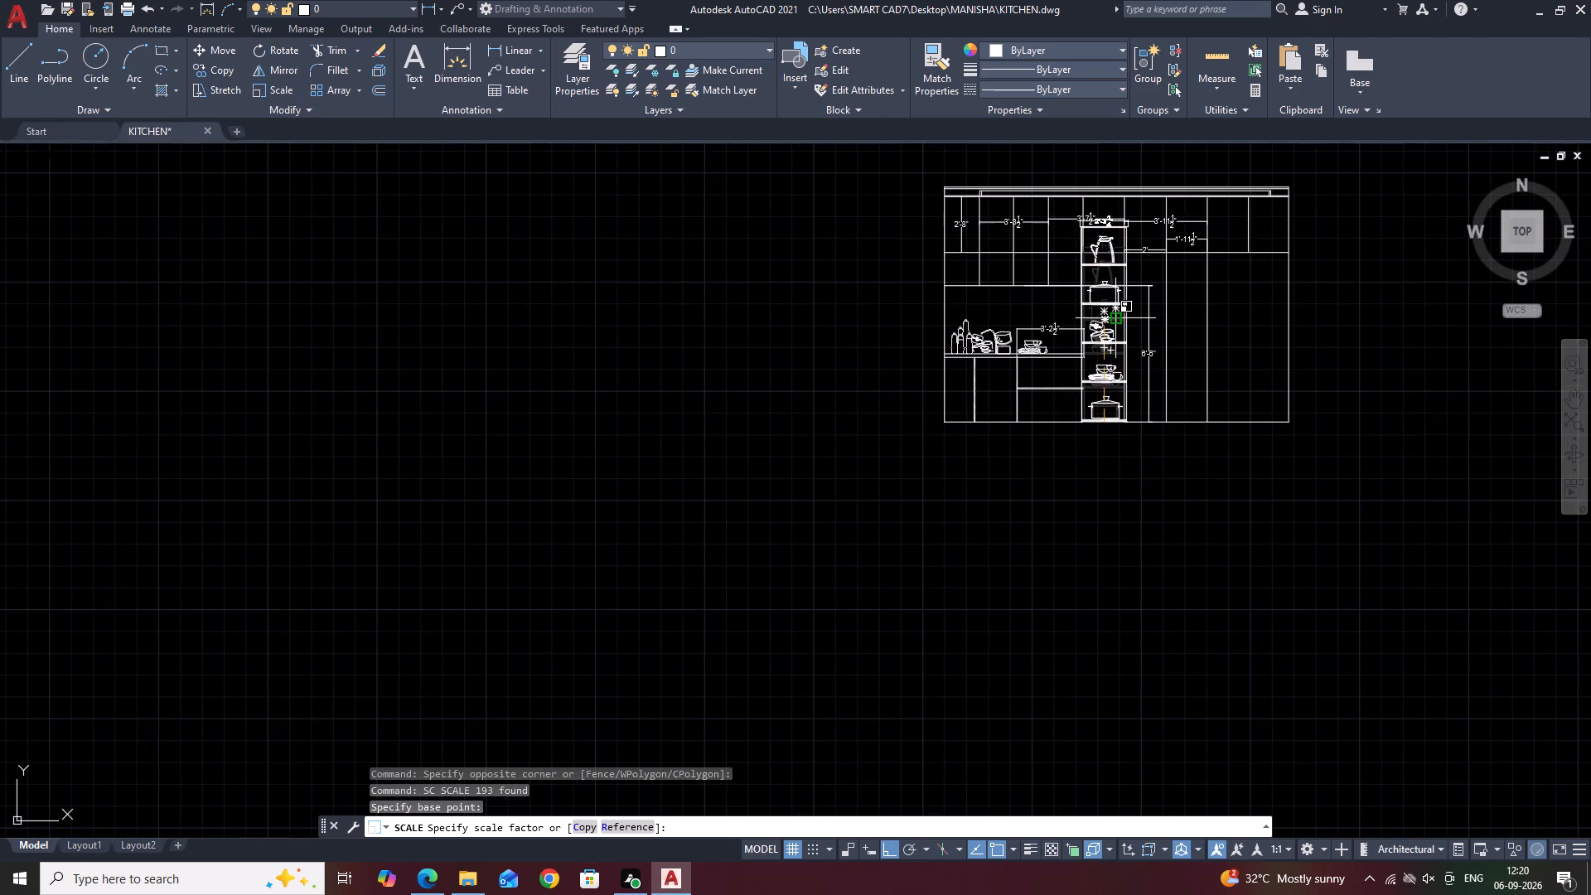
text(R)
key(space)
scroll(1108, 437, up, 2)
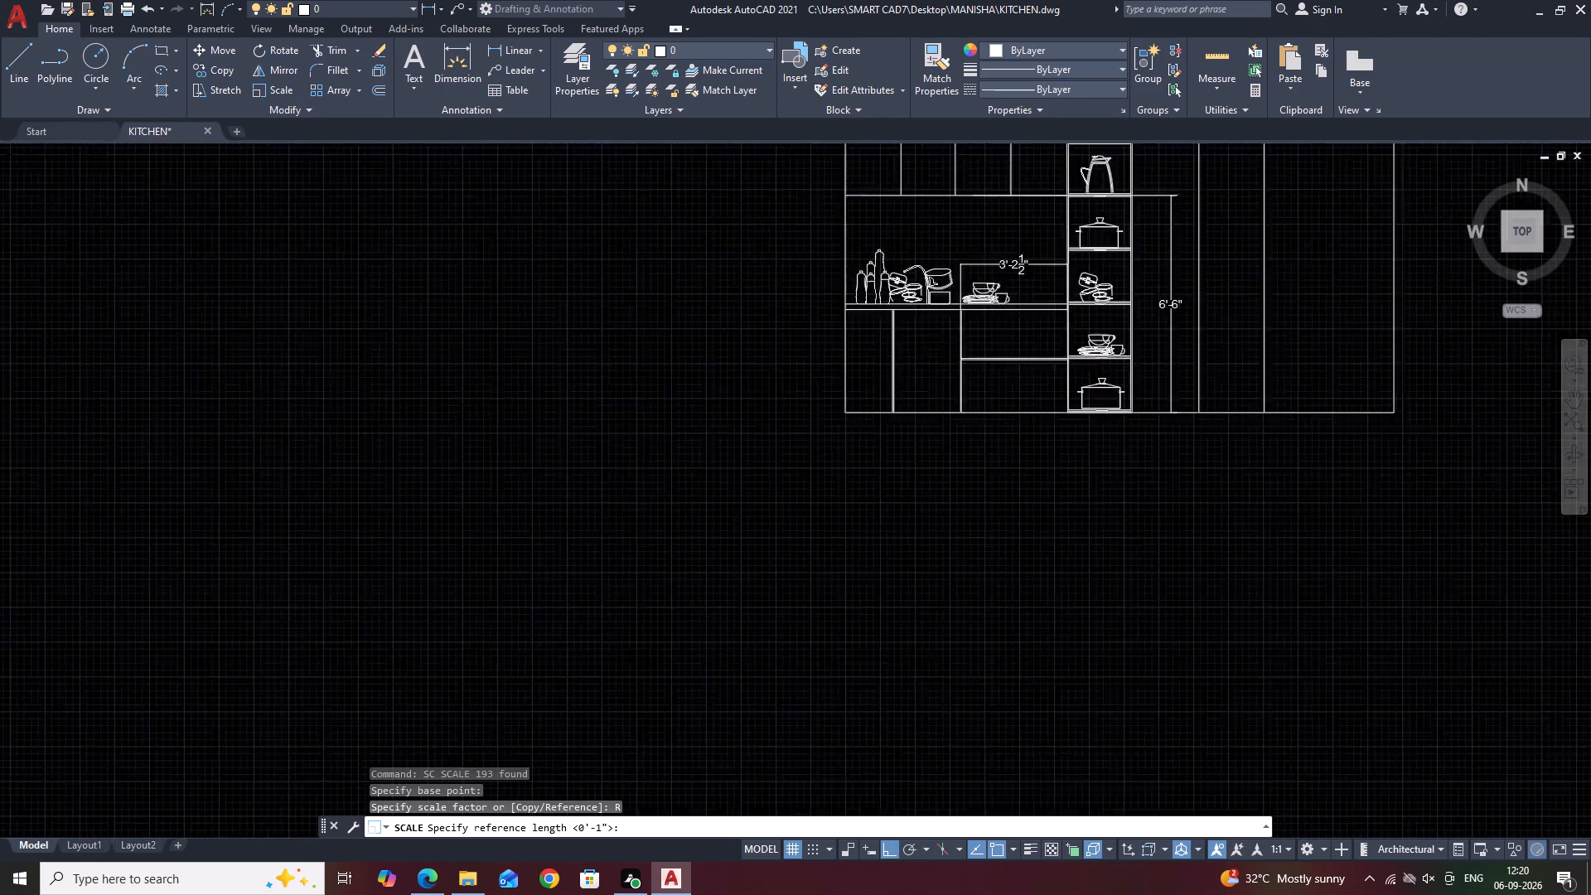
scroll(1092, 400, up, 5)
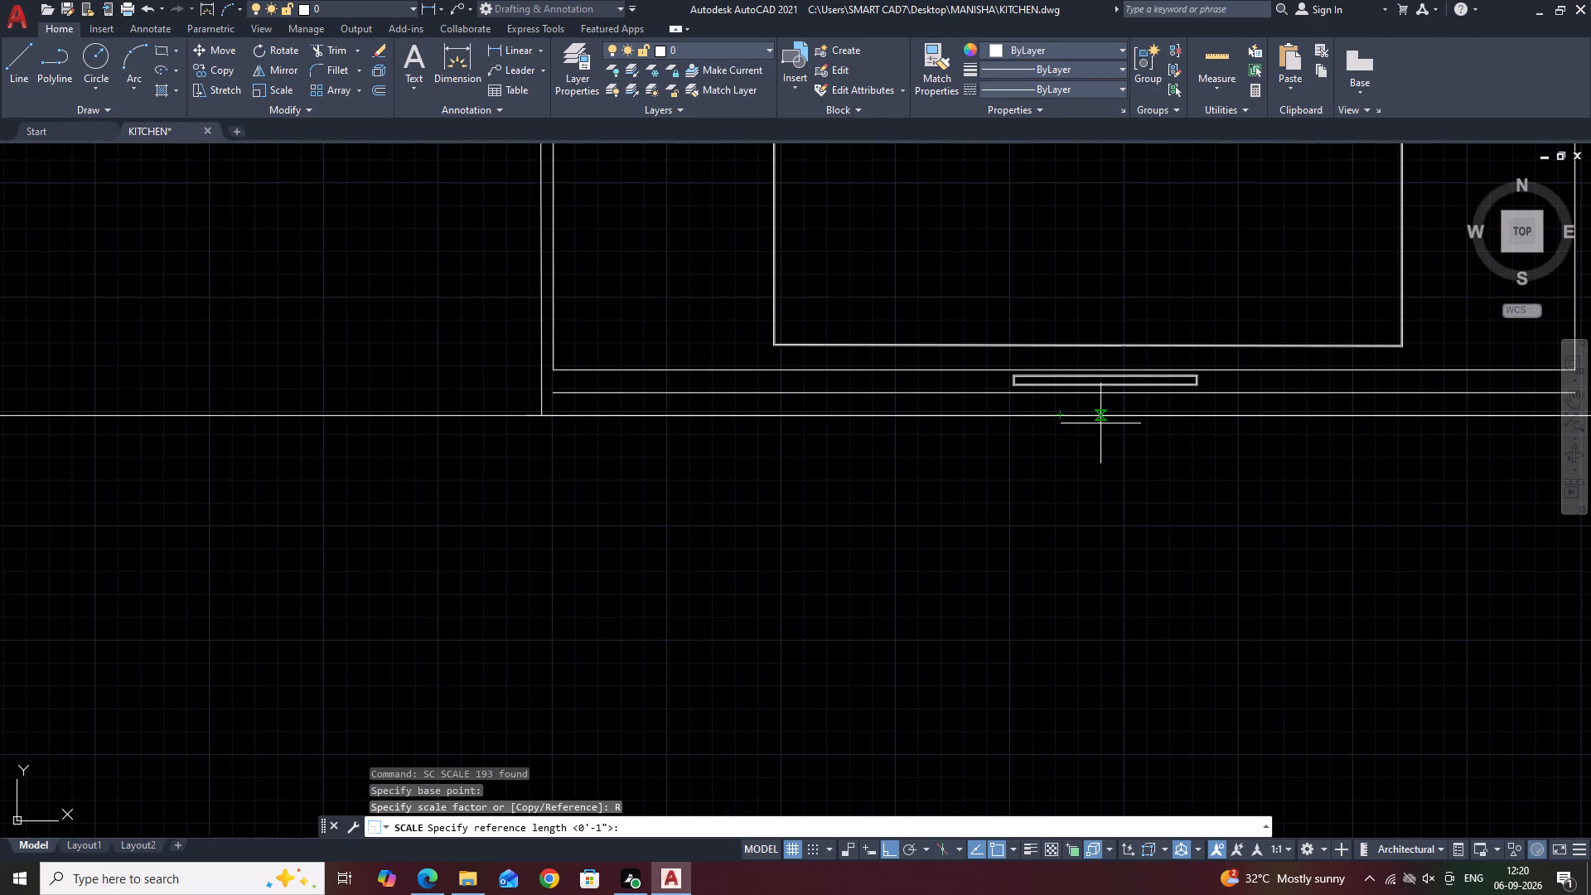
click(1061, 417)
scroll(1057, 413, down, 6)
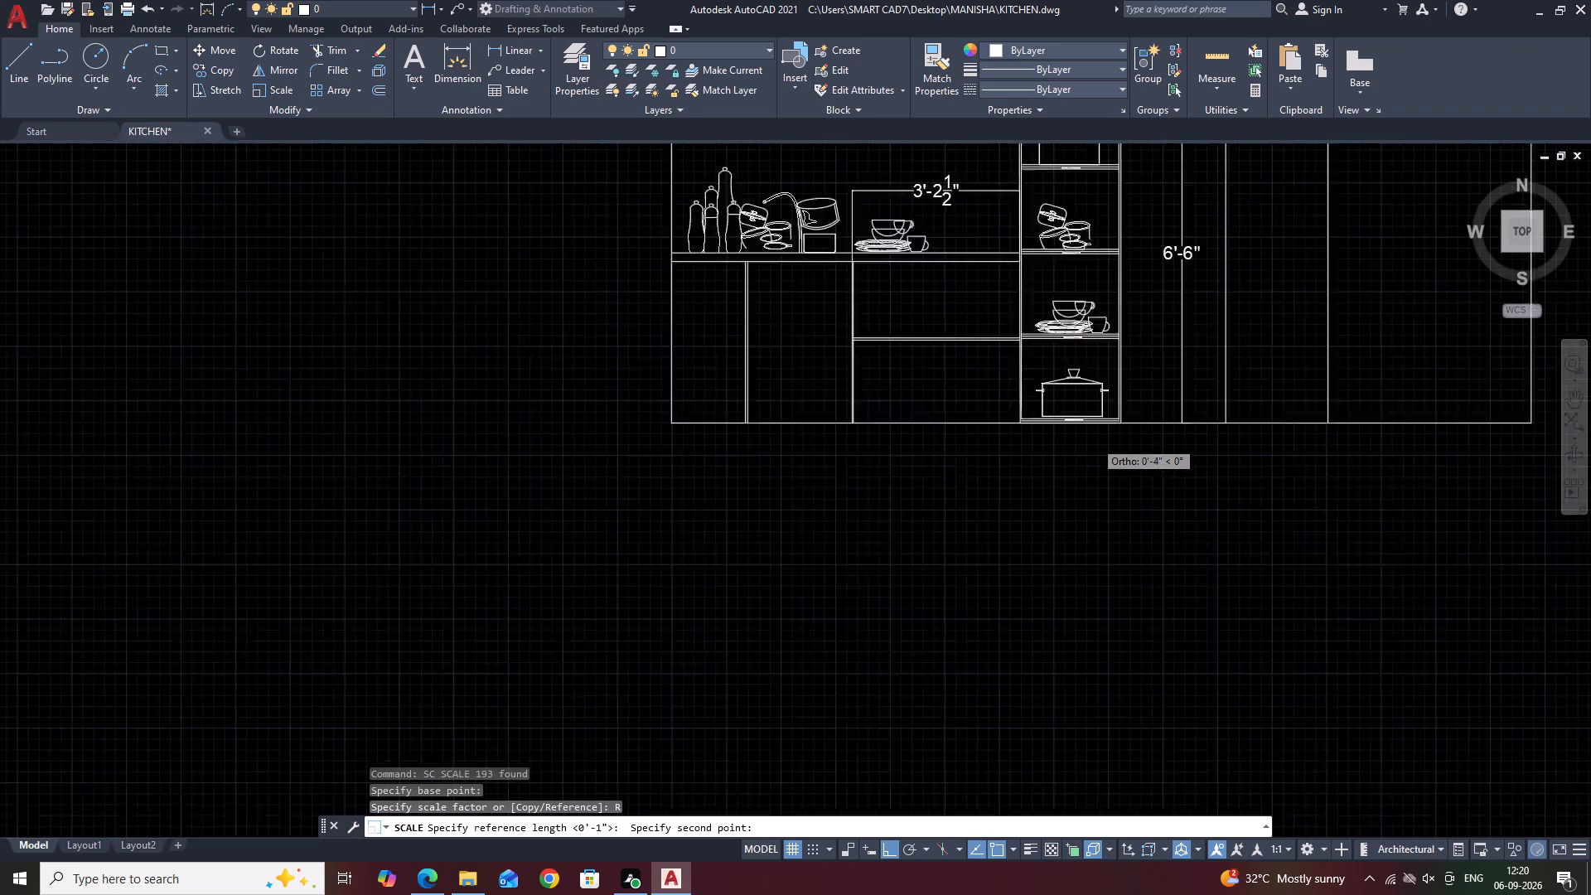
scroll(1075, 161, up, 3)
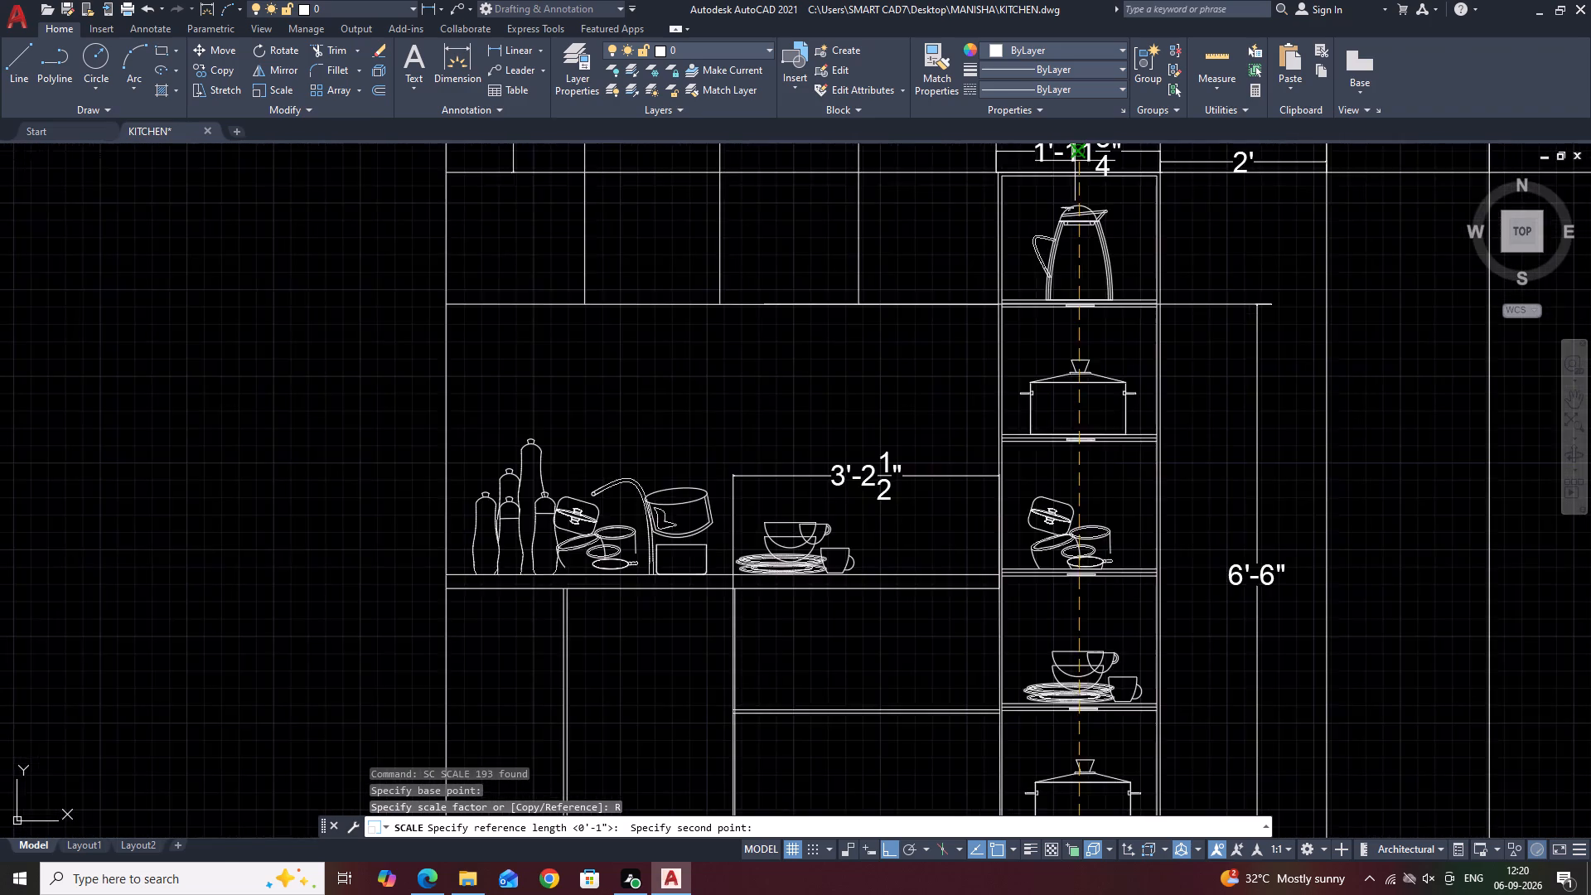
scroll(1075, 161, up, 2)
click(1082, 214)
scroll(1082, 214, down, 4)
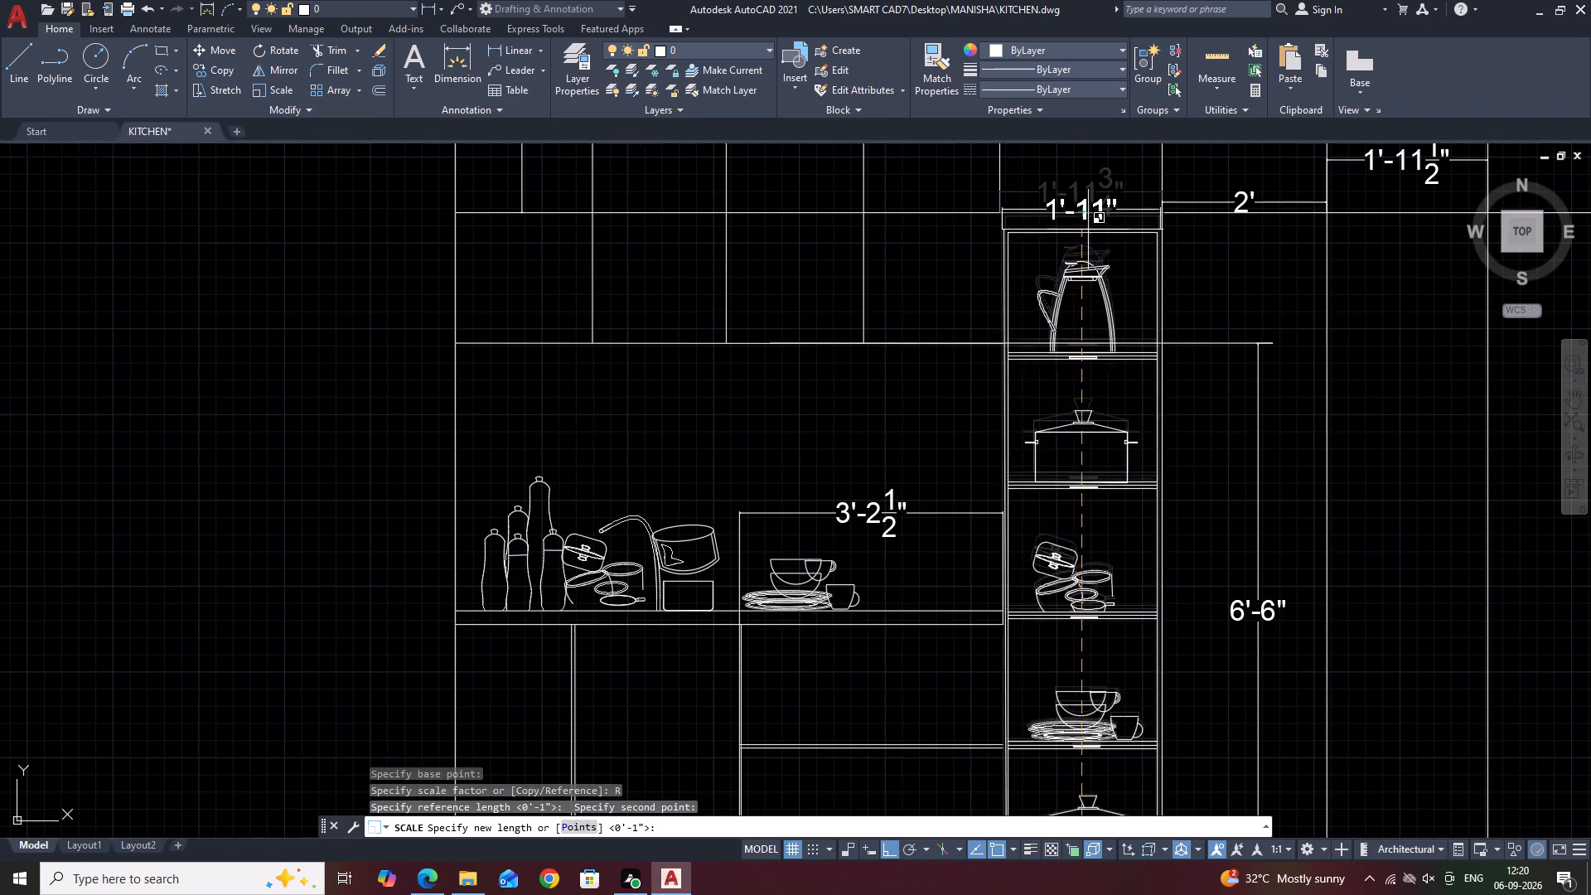
scroll(1076, 354, up, 2)
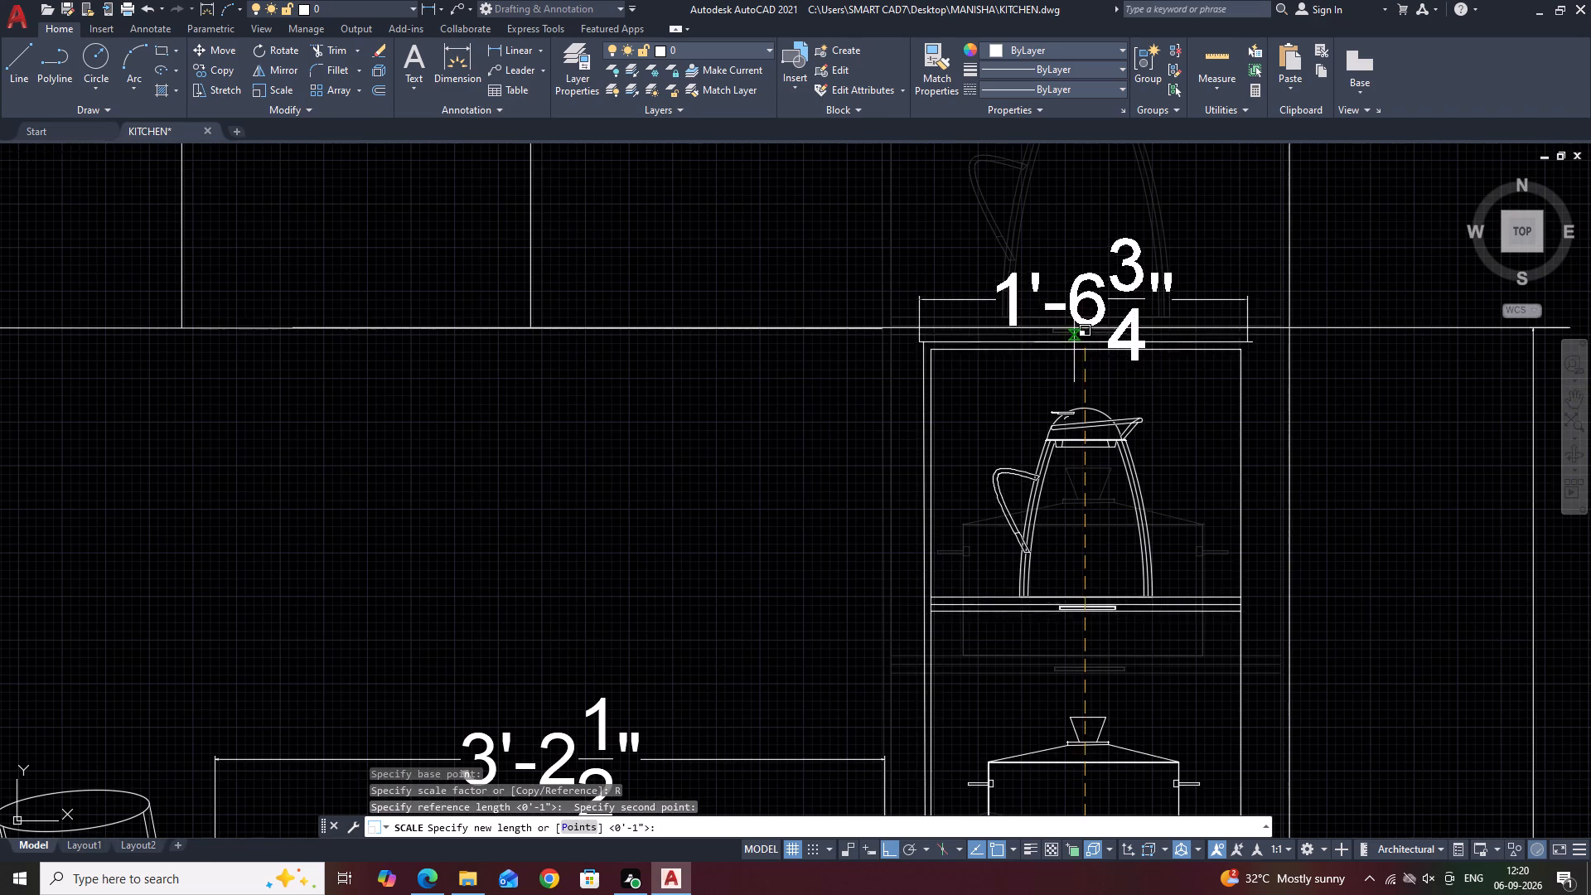
click(1091, 327)
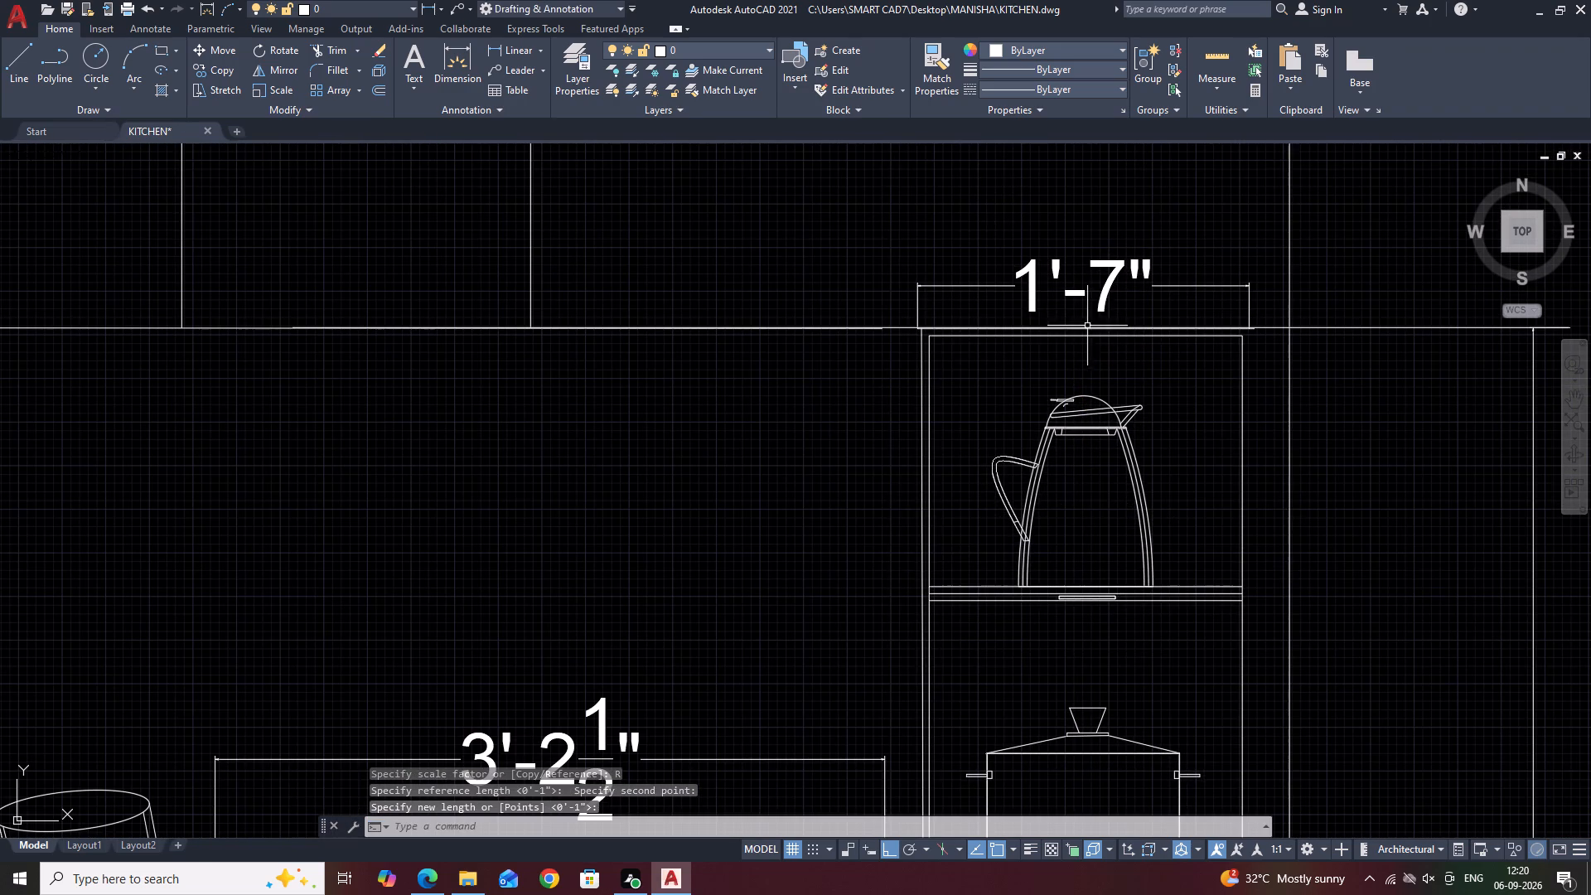
Delete the width dimension above the scaled shelf unit.
scroll(926, 240, down, 2)
middle_drag(1136, 232, 1145, 370)
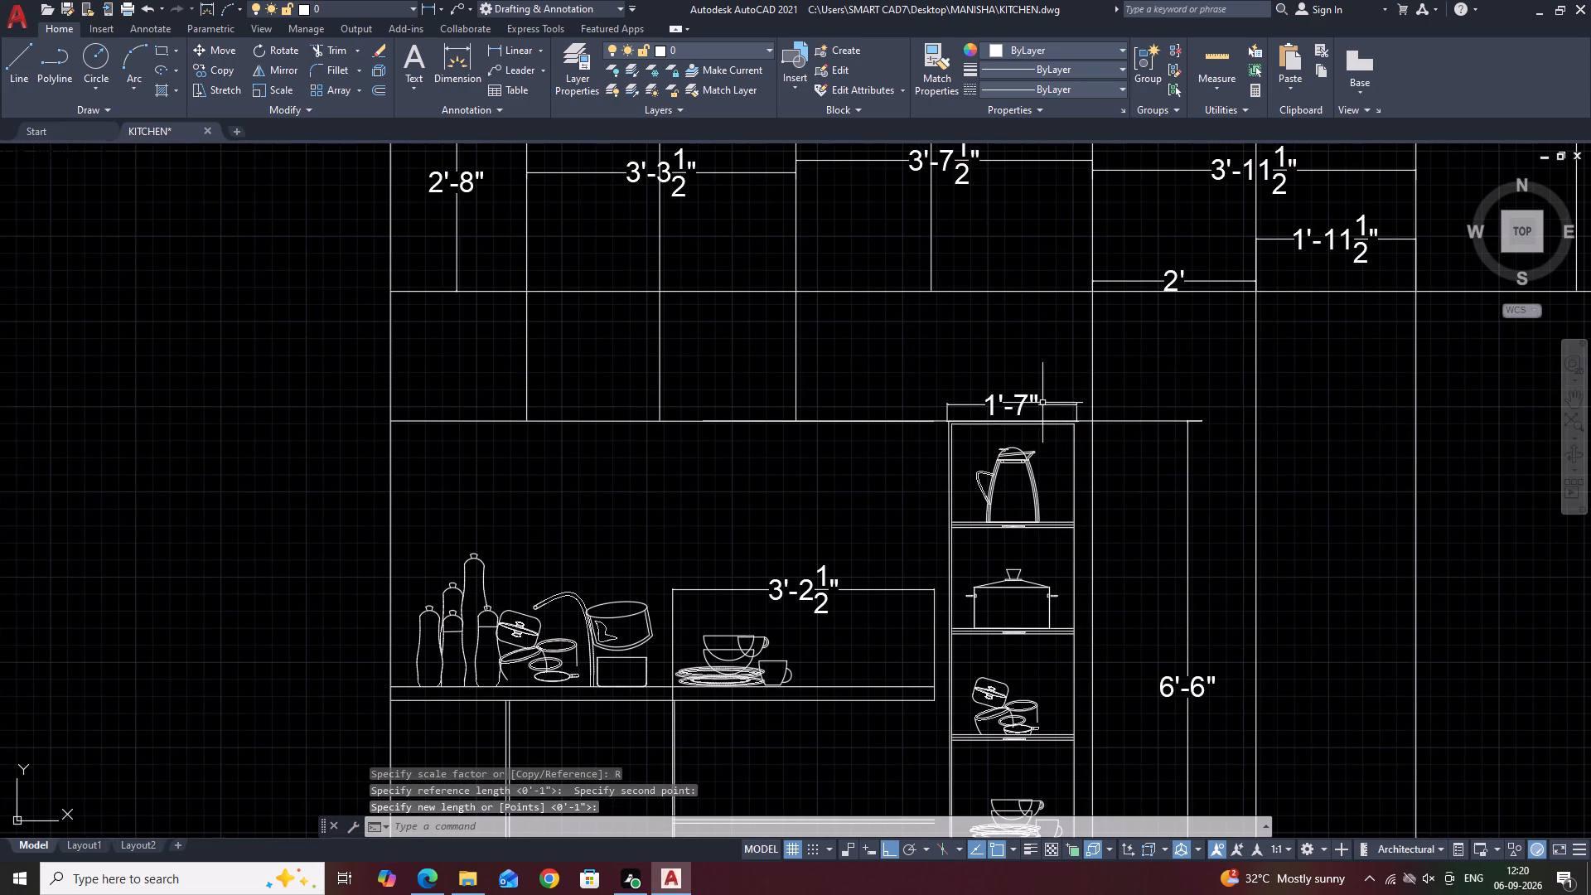
click(1042, 402)
click(964, 376)
key(Delete)
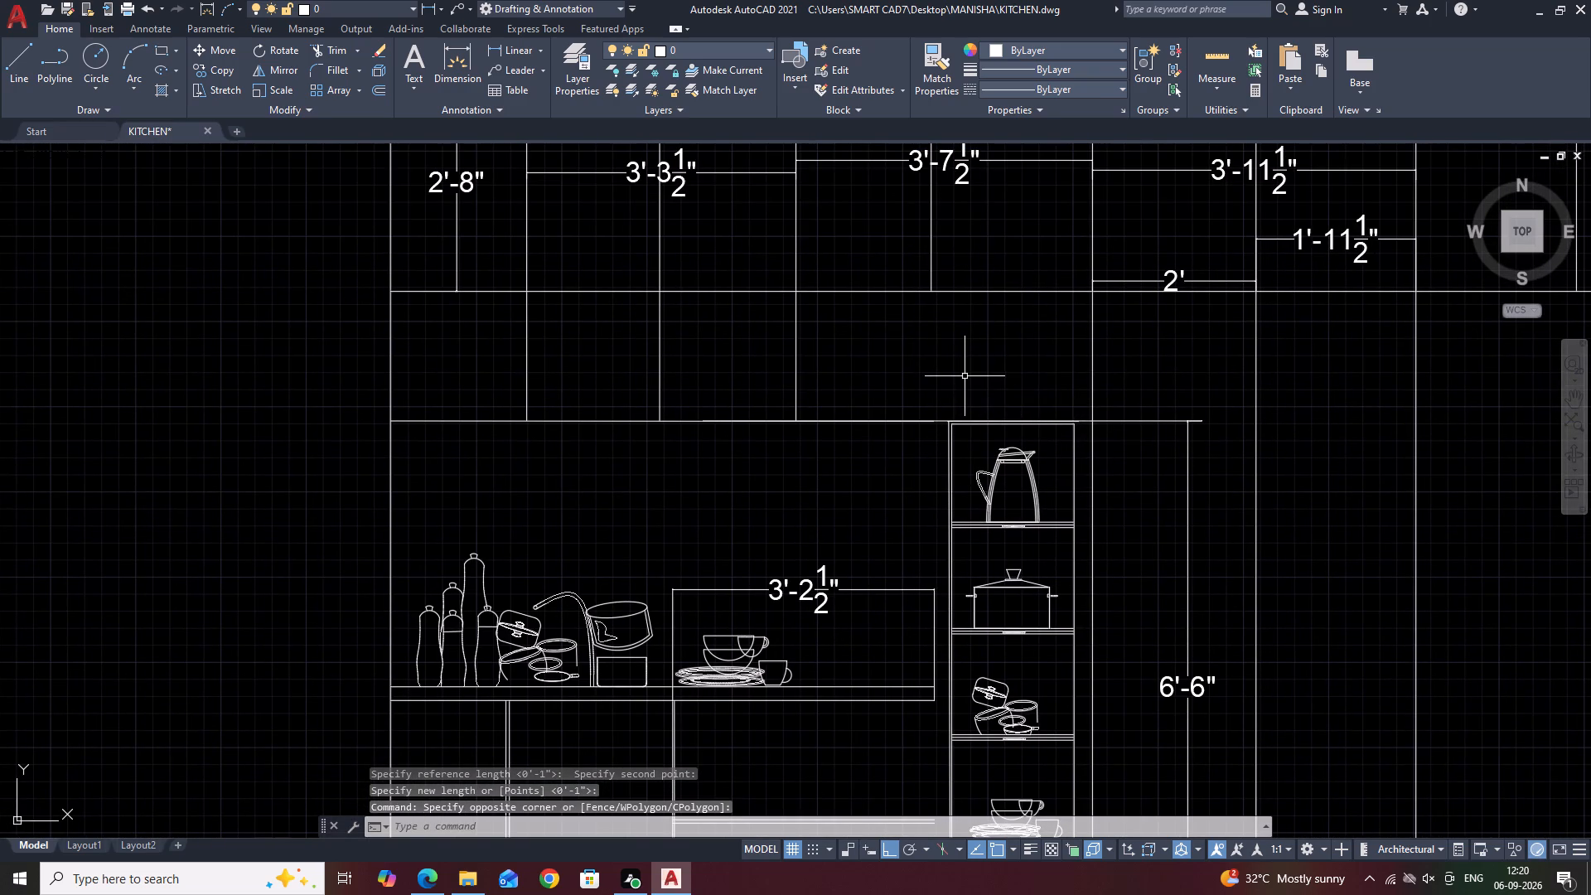
Move the upper cabinets' bottom line, short dividers, cornice and dimensions straight down so the bottom line meets the 6'-6" level.
scroll(1075, 400, down, 2)
middle_drag(1257, 354, 1218, 372)
drag(704, 218, 708, 220)
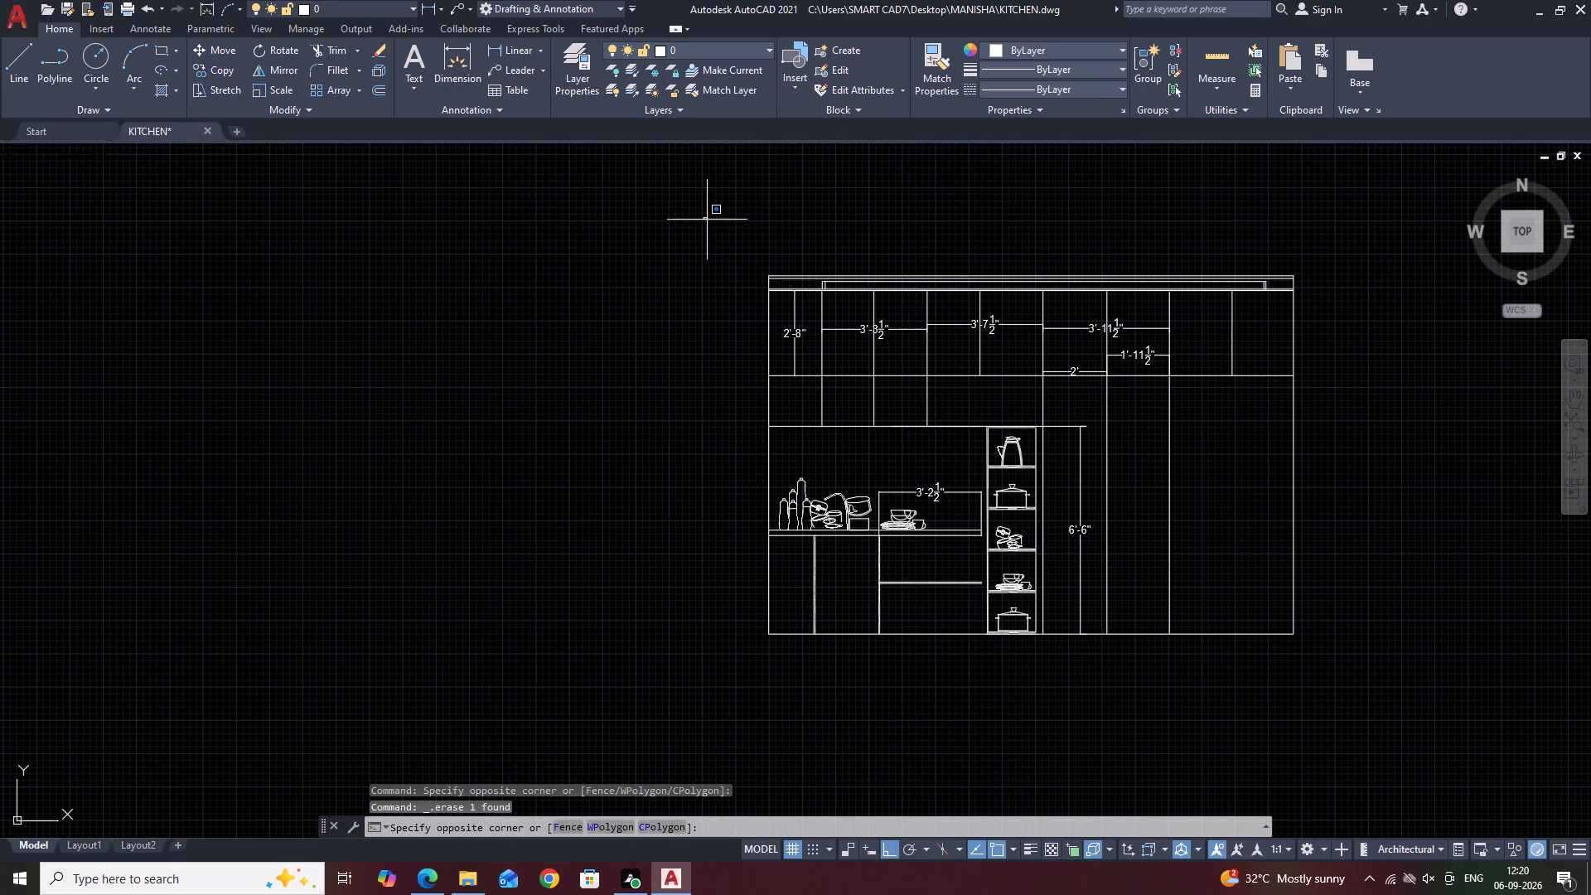
drag(708, 220, 713, 227)
click(1314, 418)
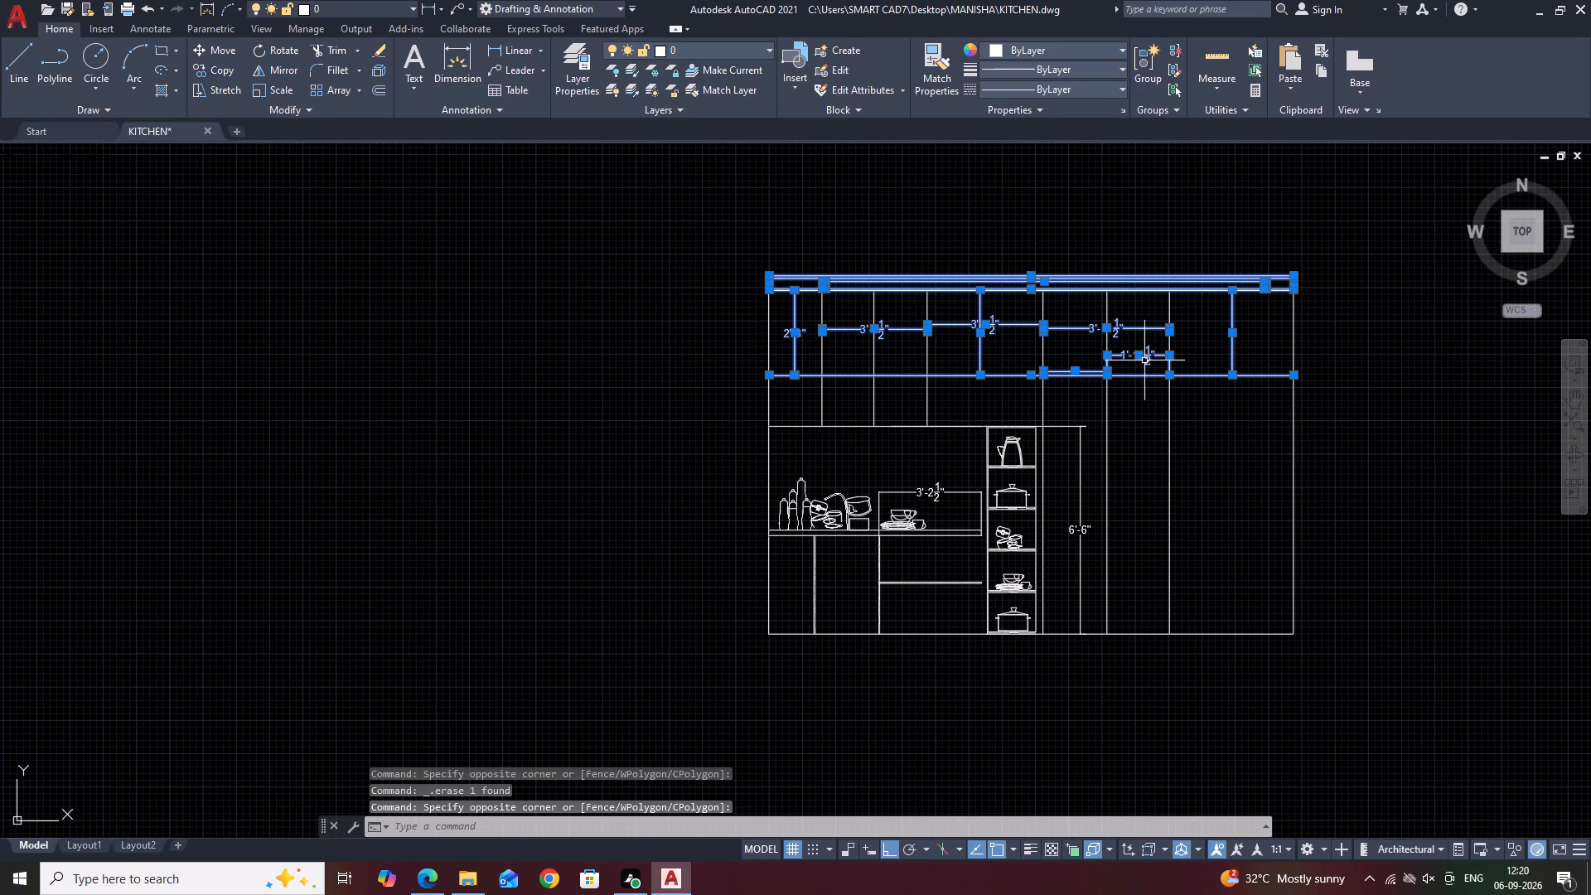
key(m)
key(space)
scroll(1045, 387, up, 2)
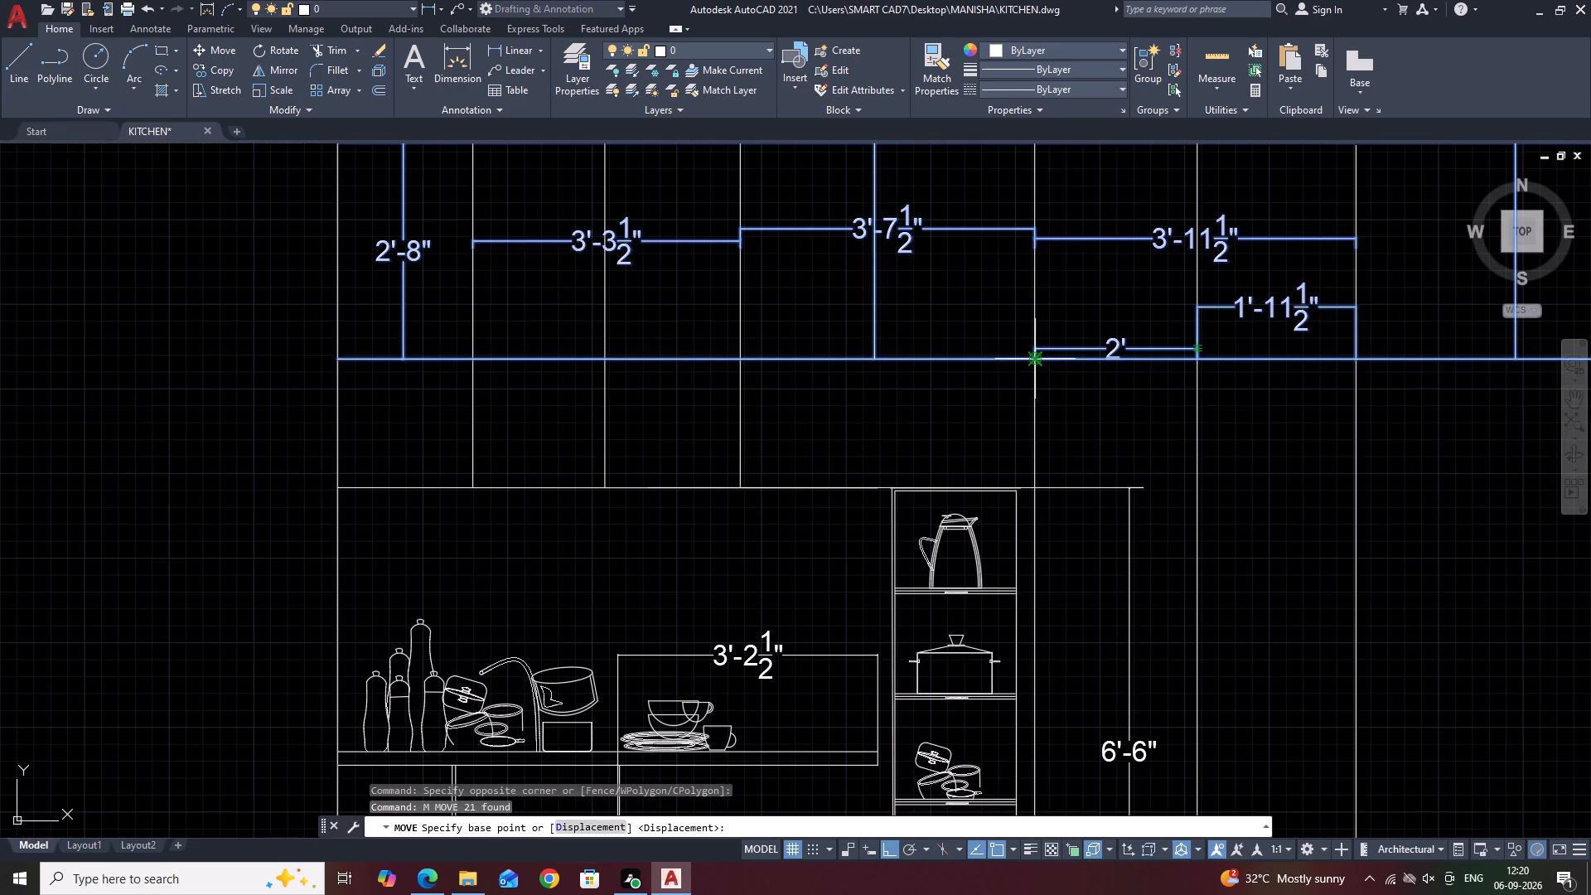
click(1033, 363)
click(1029, 485)
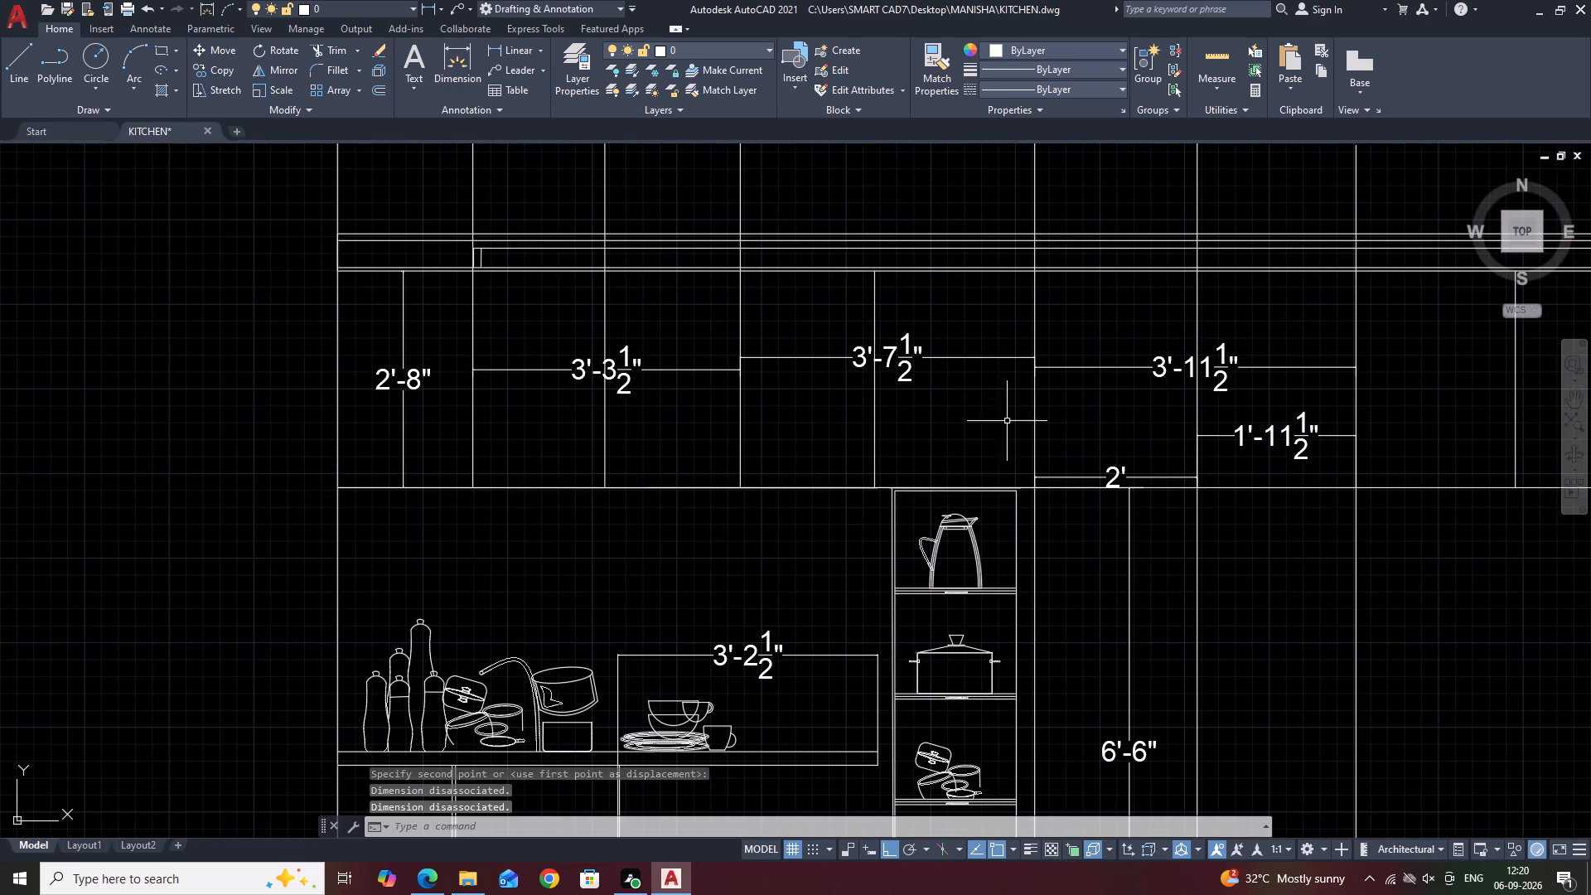
Stretch the top edge of the elevation's outer outline straight down to the cornice above the upper cabinets.
middle_drag(1028, 260, 965, 307)
scroll(965, 307, down, 2)
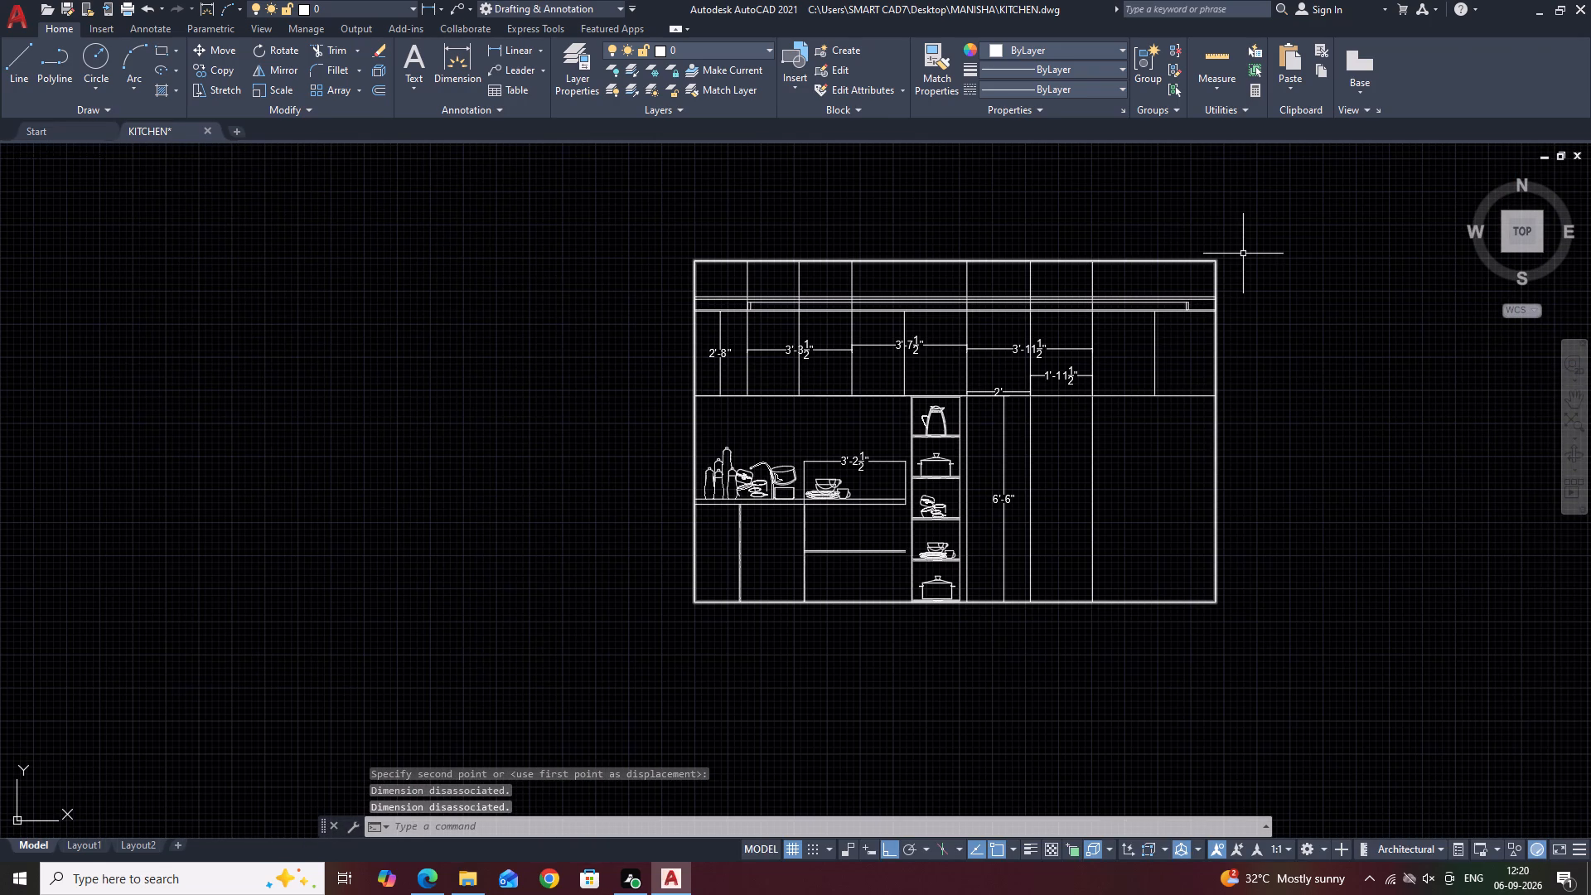
scroll(937, 296, up, 2)
click(1050, 201)
click(974, 257)
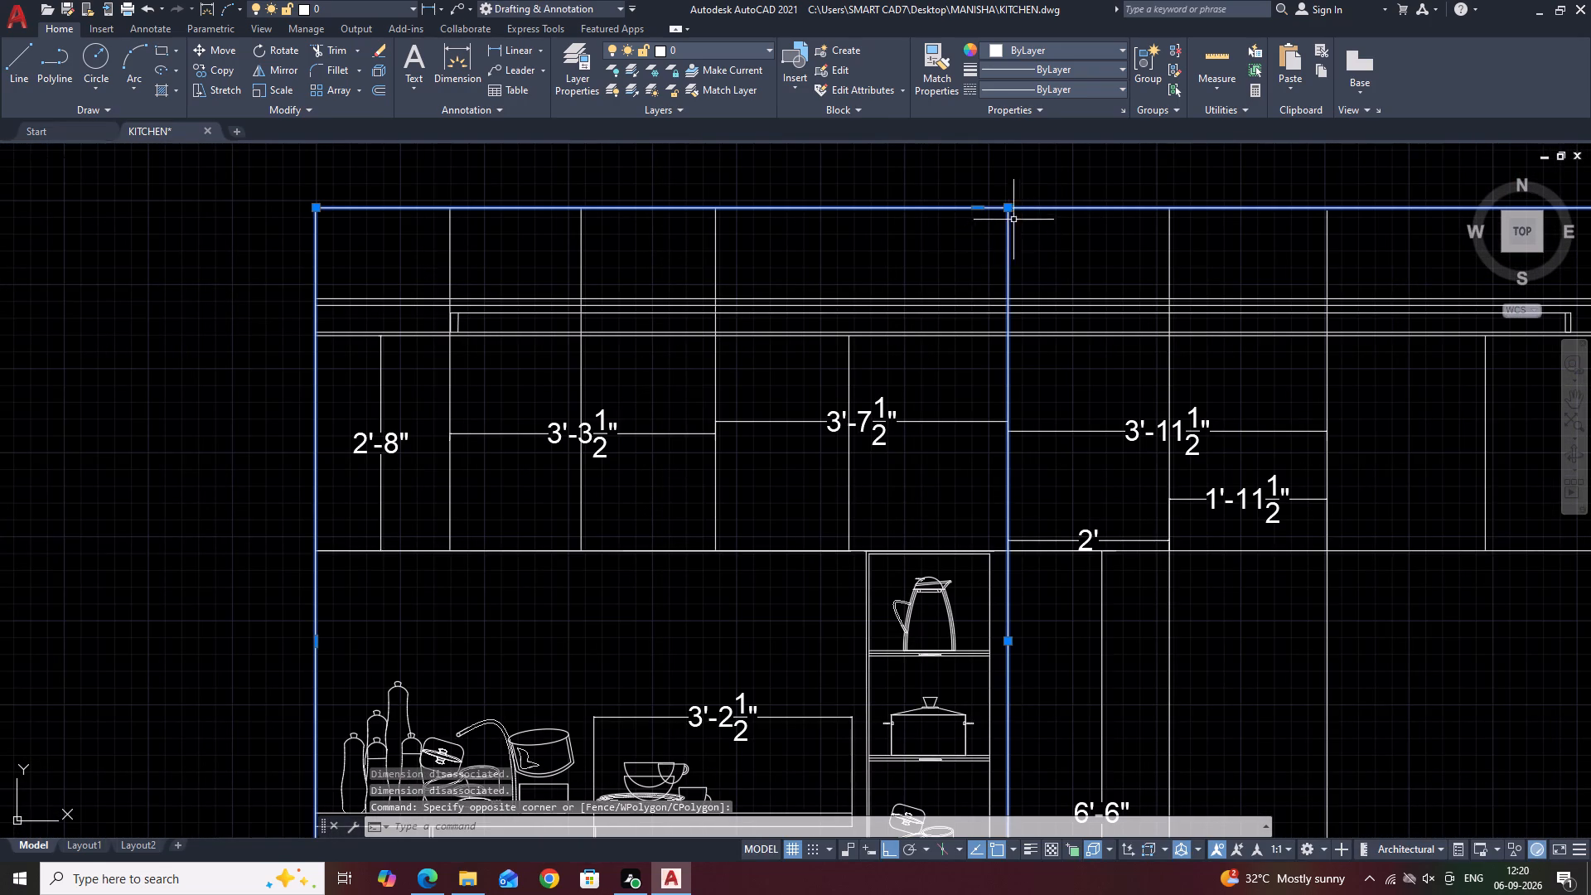
click(977, 207)
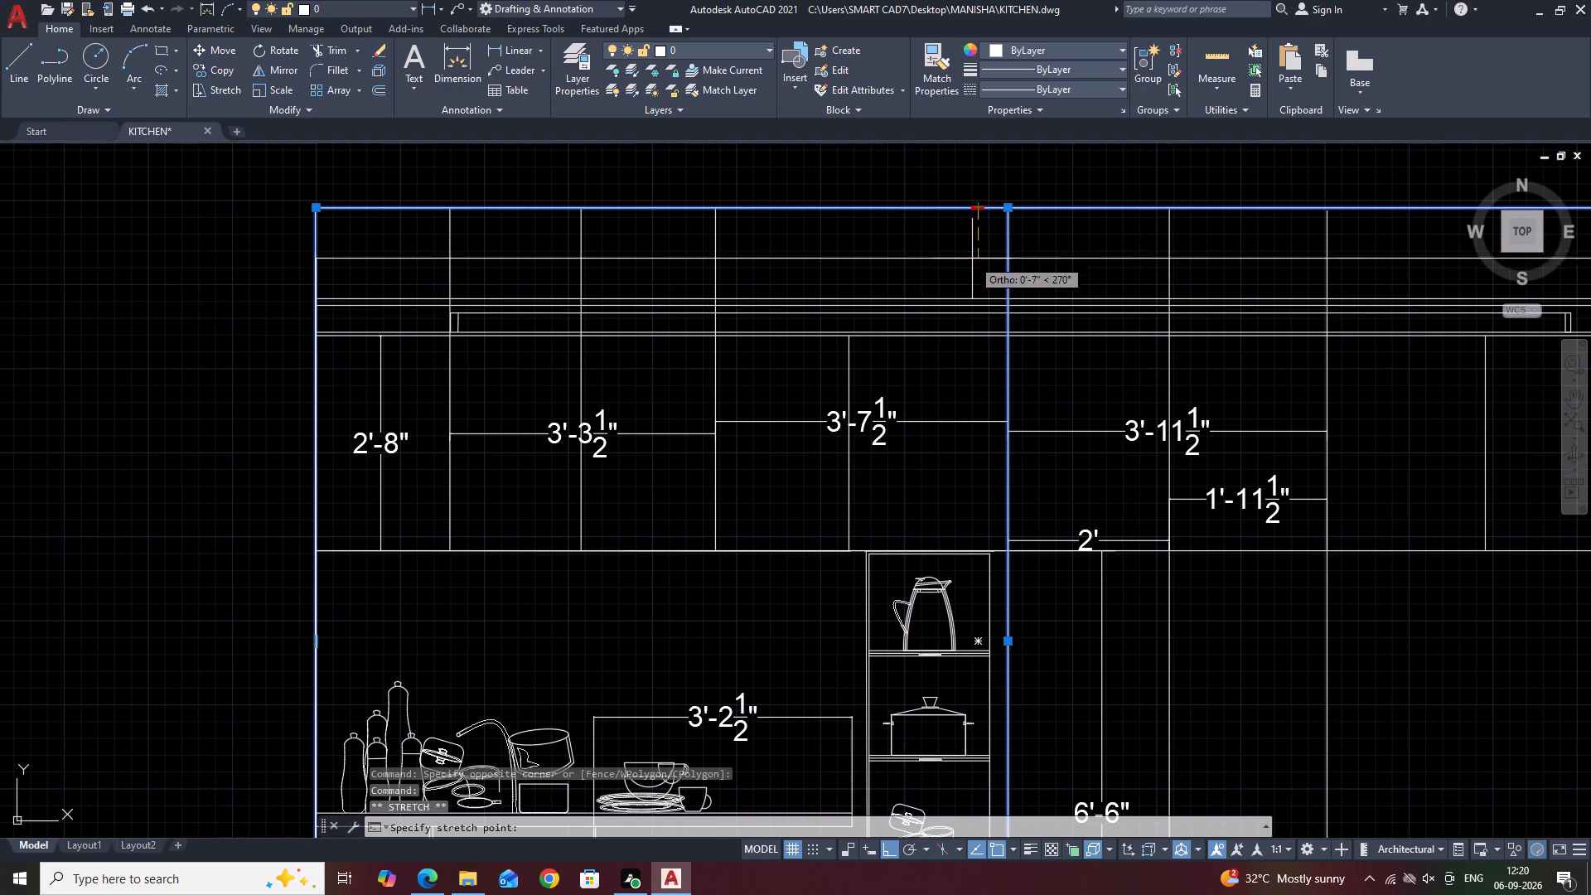
click(974, 339)
key(Escape)
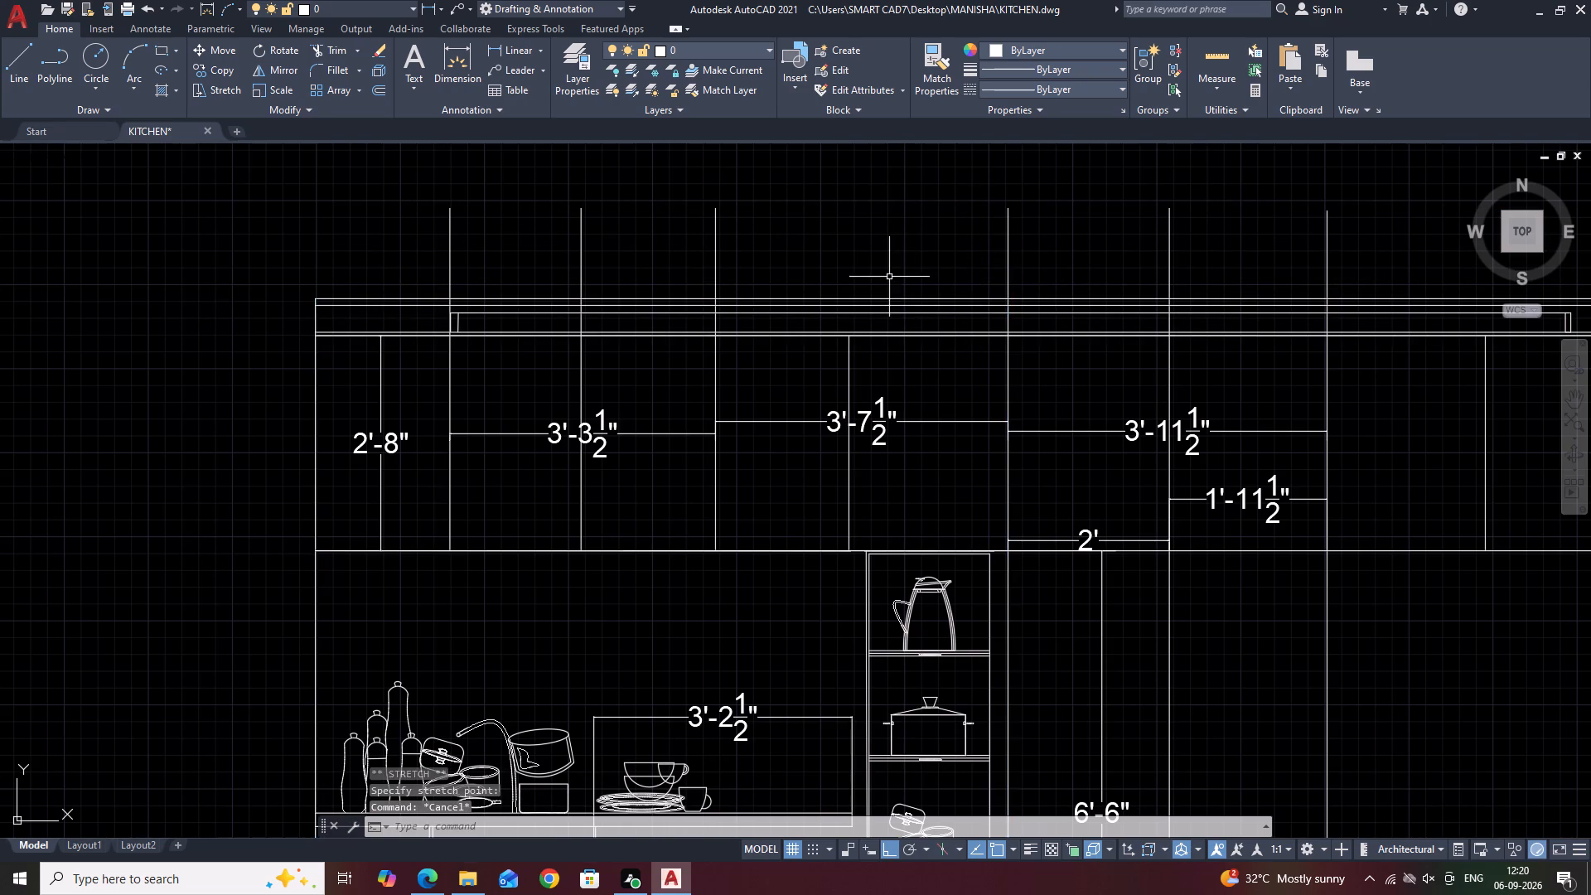
Trim off the vertical divider lines that project above the cornice's top line.
scroll(1161, 224, down, 2)
text(TR)
key(space)
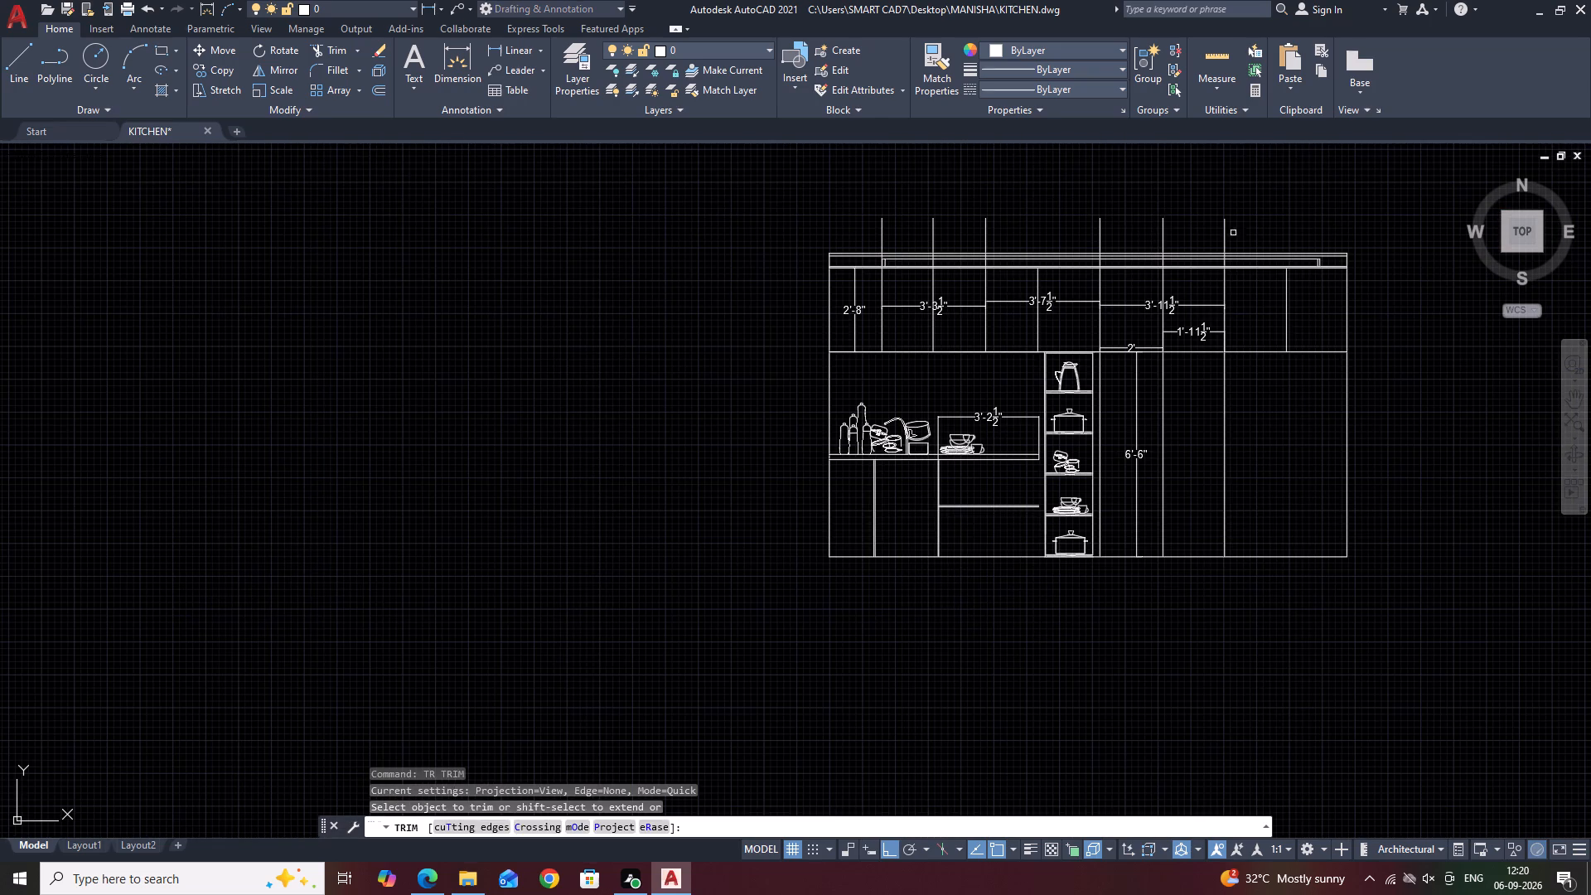
click(1258, 230)
click(679, 202)
click(1060, 220)
click(642, 227)
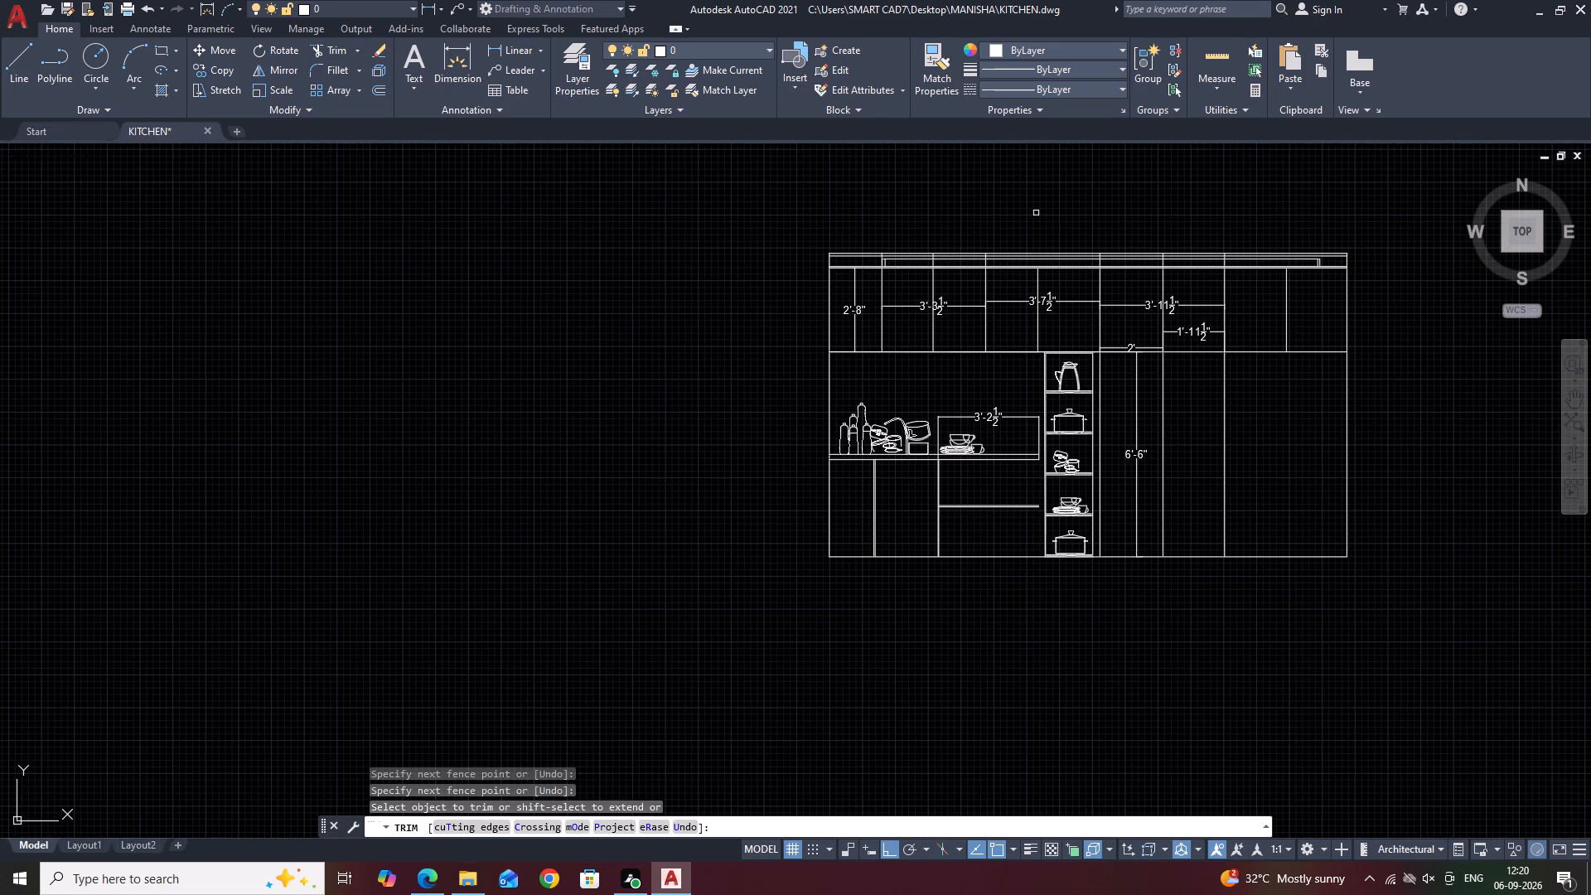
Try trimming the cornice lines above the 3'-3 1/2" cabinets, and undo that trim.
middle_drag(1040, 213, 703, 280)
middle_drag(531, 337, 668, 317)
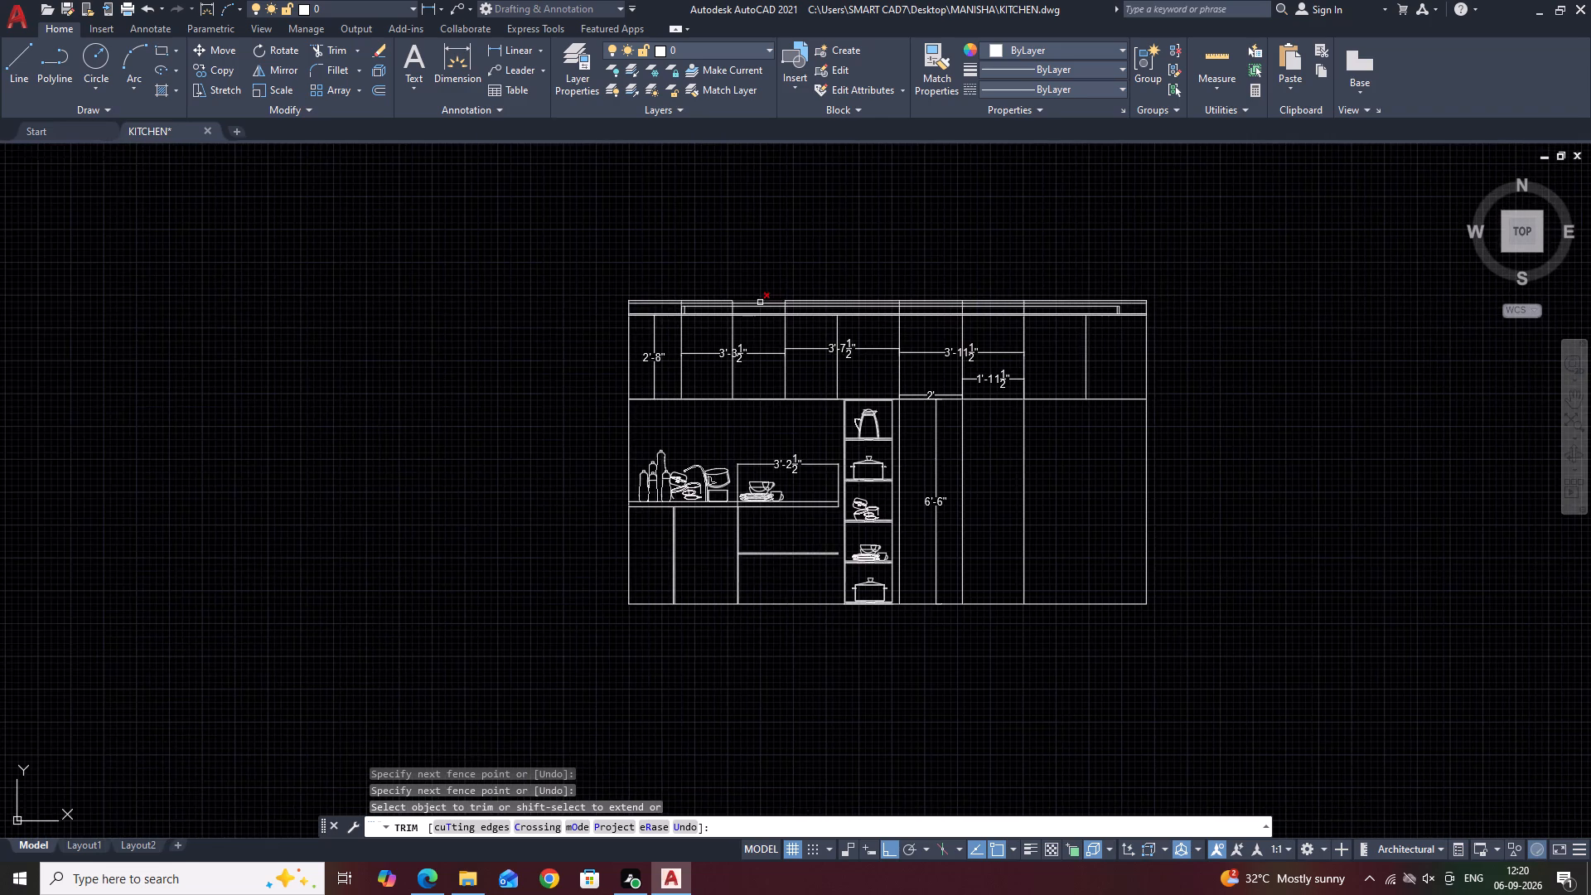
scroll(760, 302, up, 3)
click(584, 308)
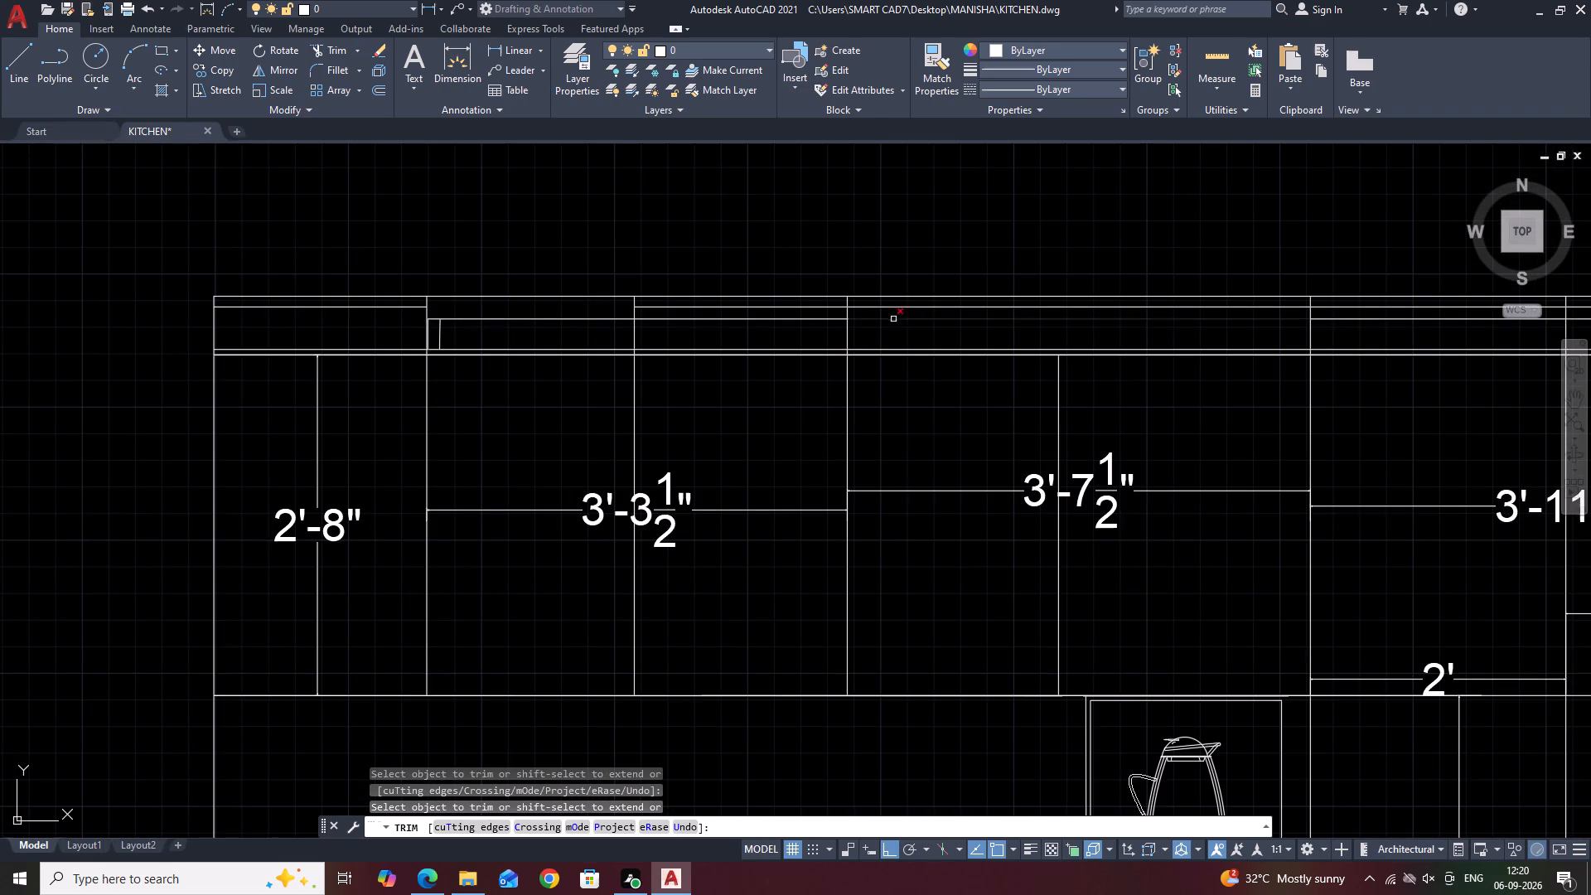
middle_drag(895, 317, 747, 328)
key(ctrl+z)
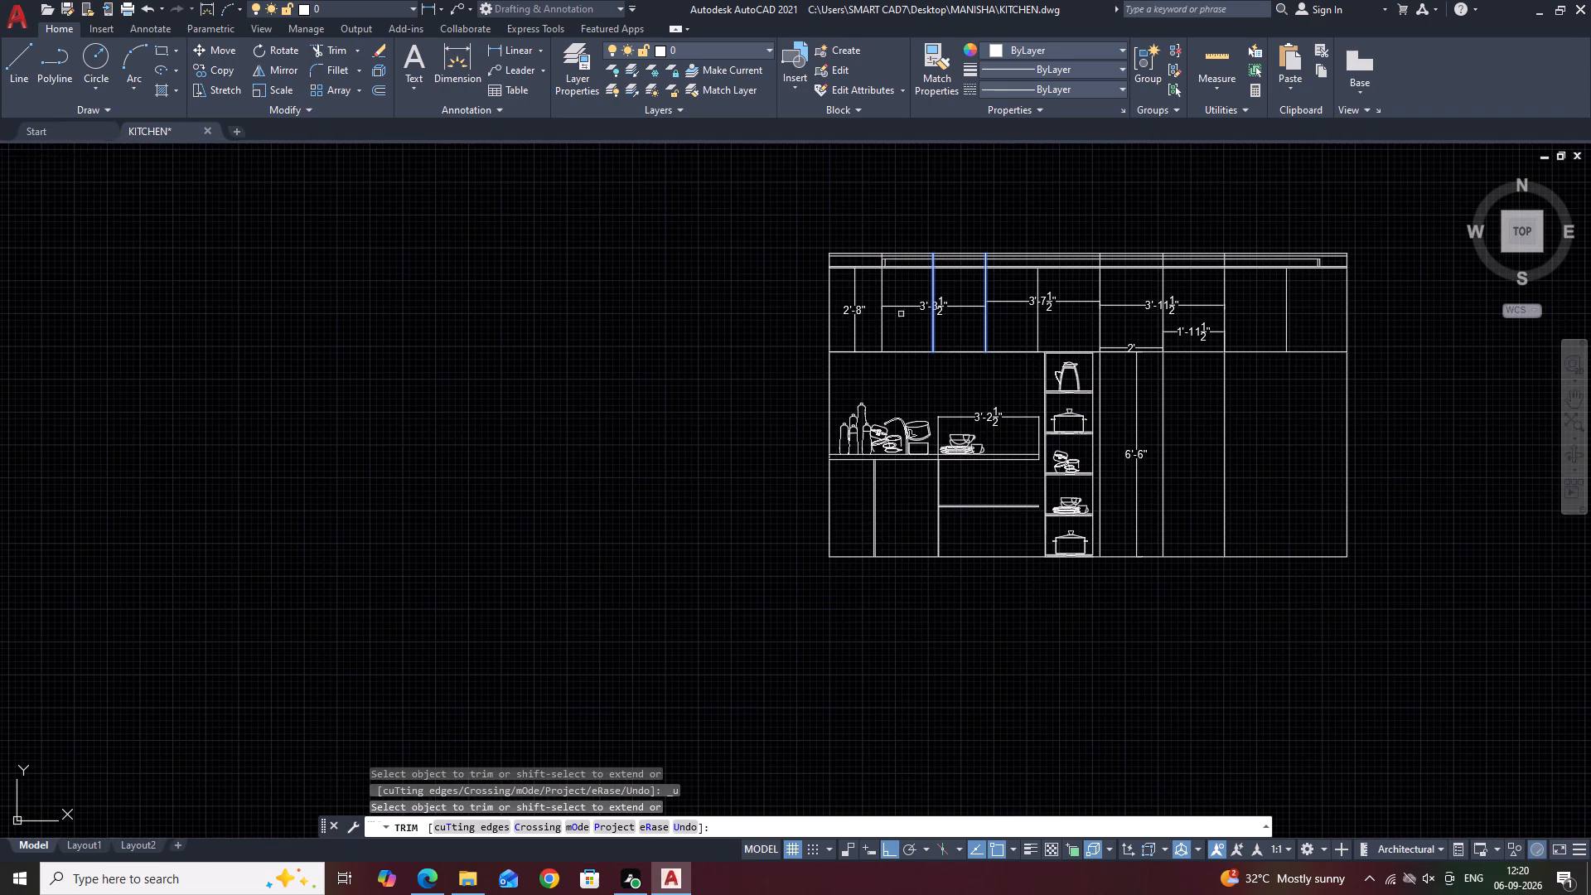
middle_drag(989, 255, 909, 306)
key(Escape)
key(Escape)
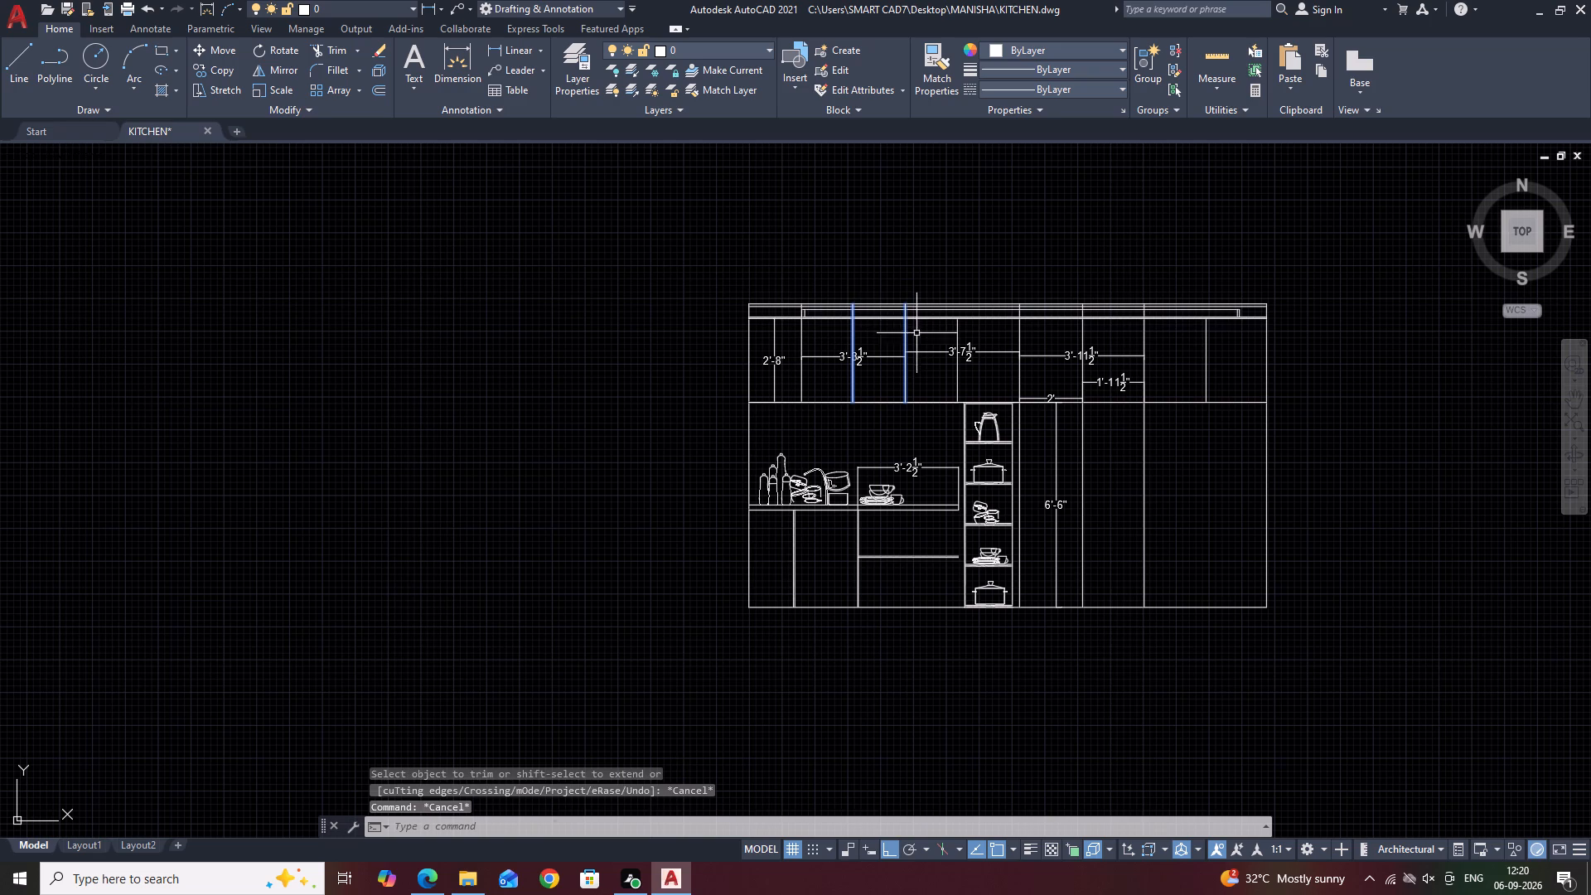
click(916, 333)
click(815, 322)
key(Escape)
Trim the two dividers bounding the 1'-11 1/2" bay out of the cornice's two upper bands.
scroll(1153, 313, up, 2)
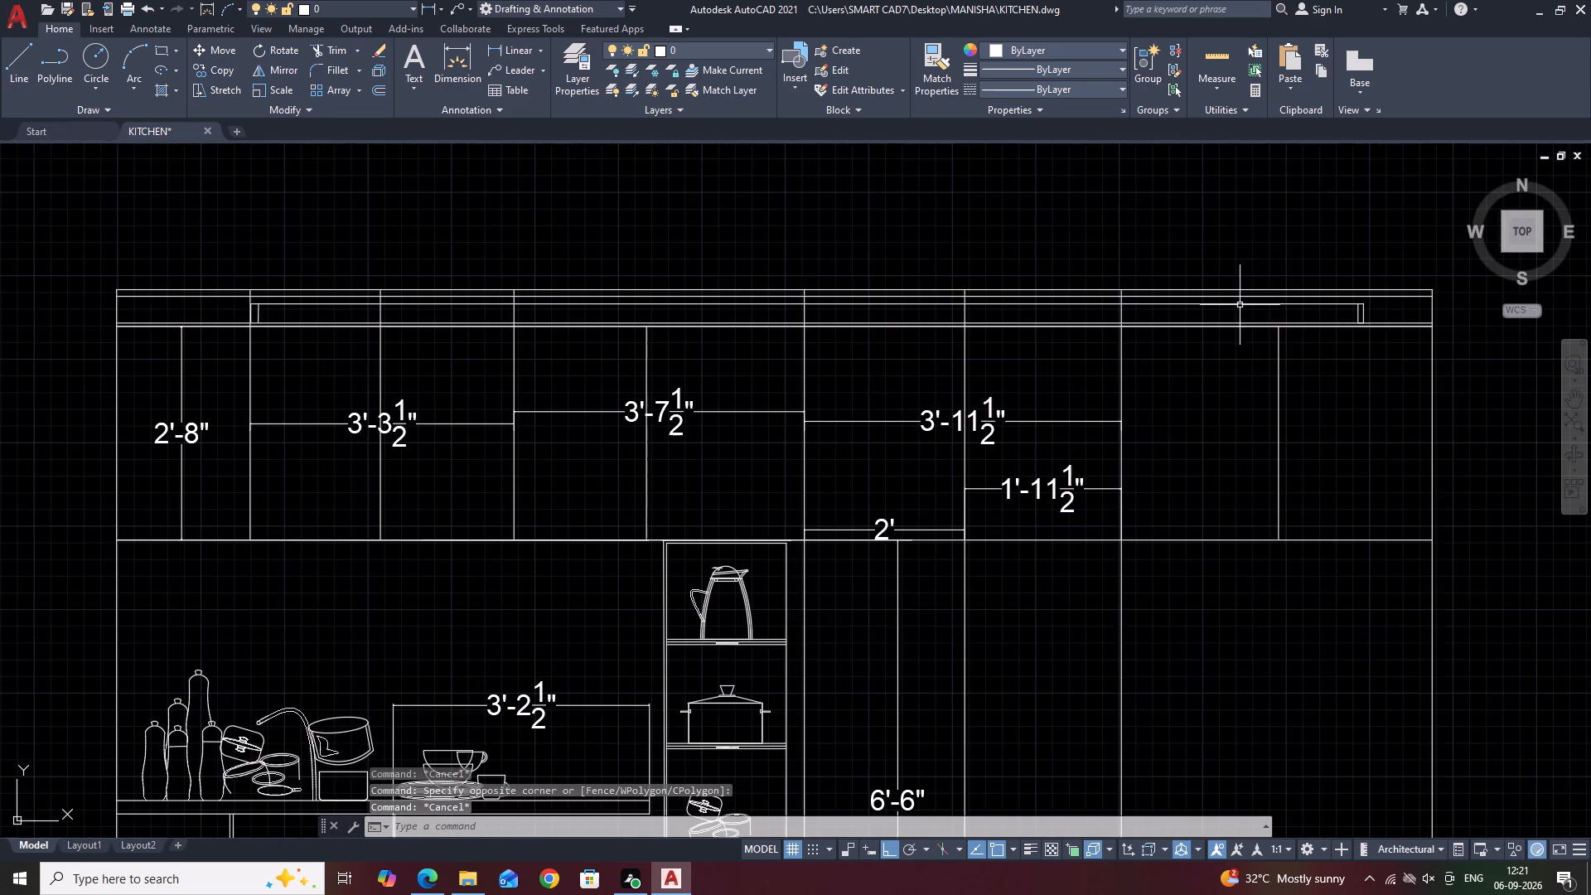
middle_drag(1240, 305, 1204, 341)
key(t)
key(r)
key(space)
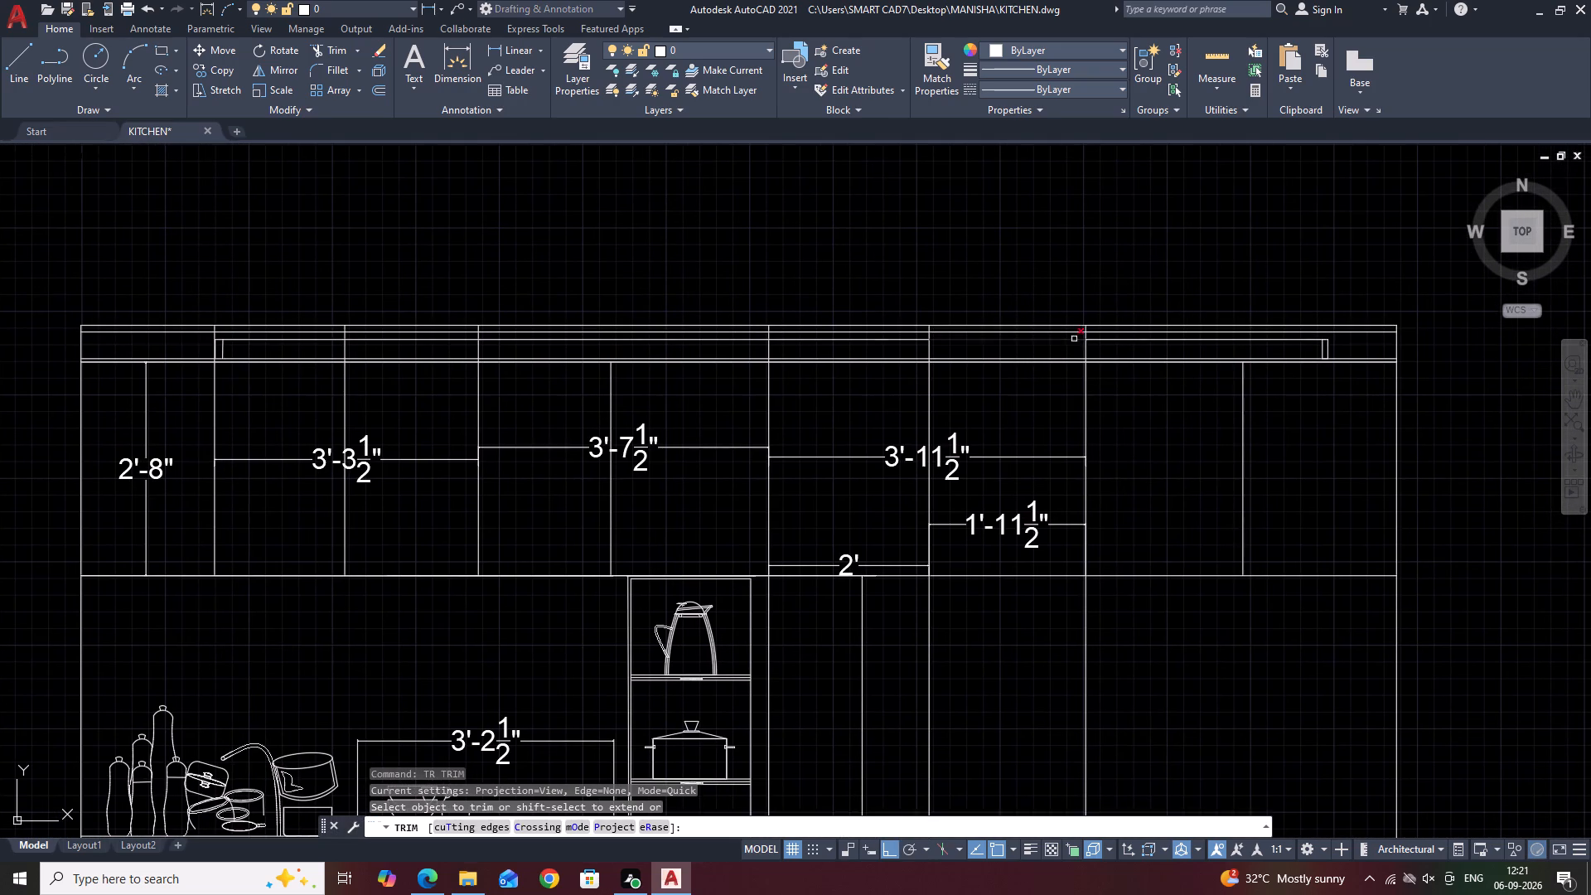
scroll(1074, 339, up, 2)
click(1159, 327)
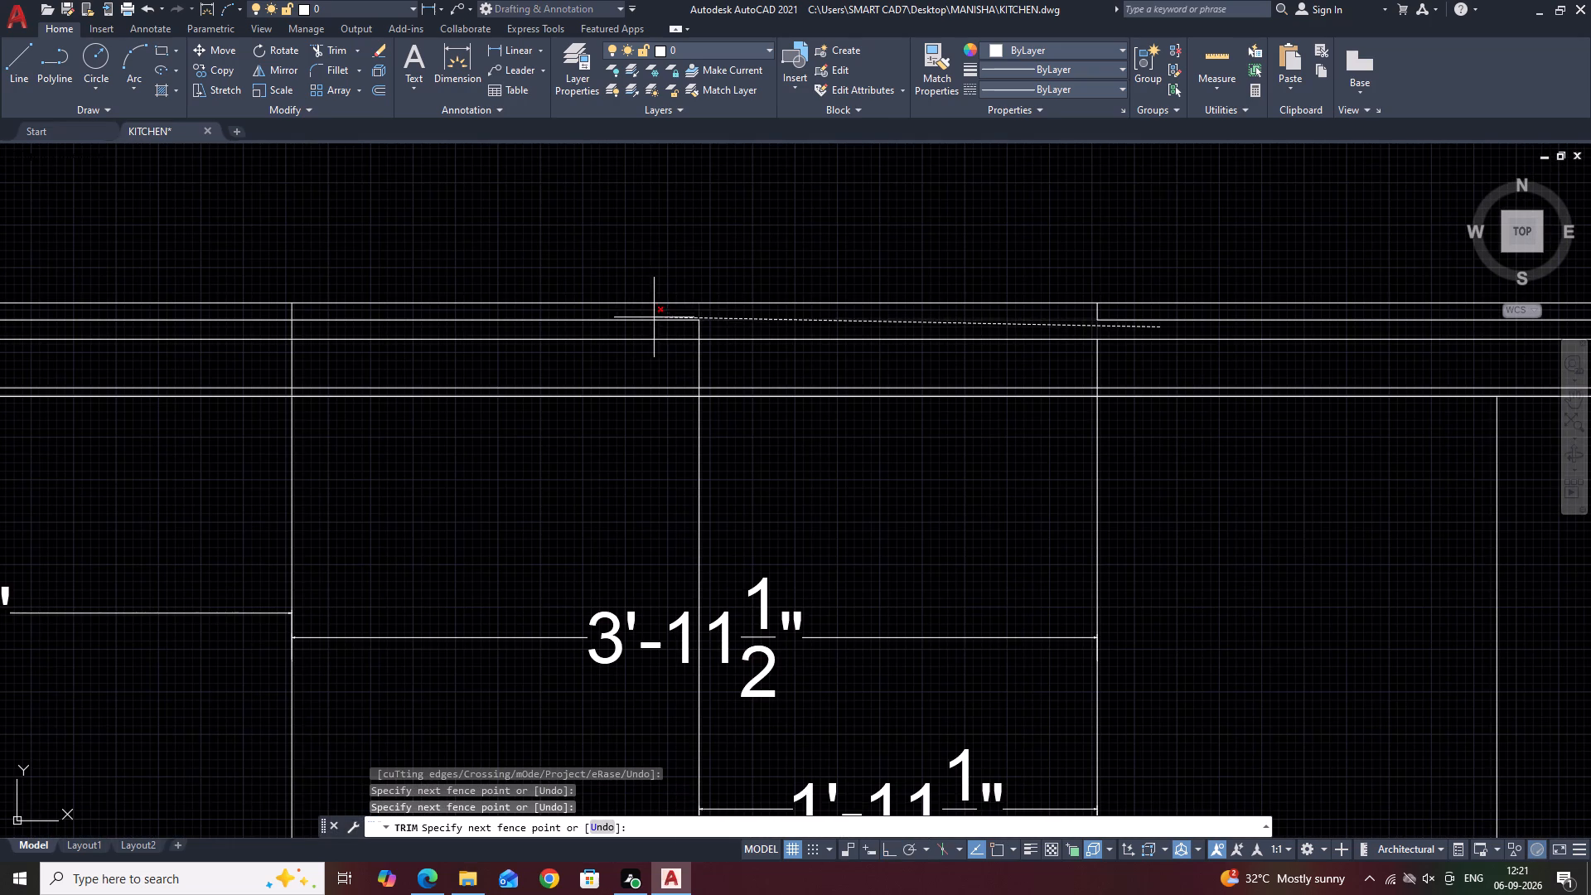
click(668, 327)
click(1142, 312)
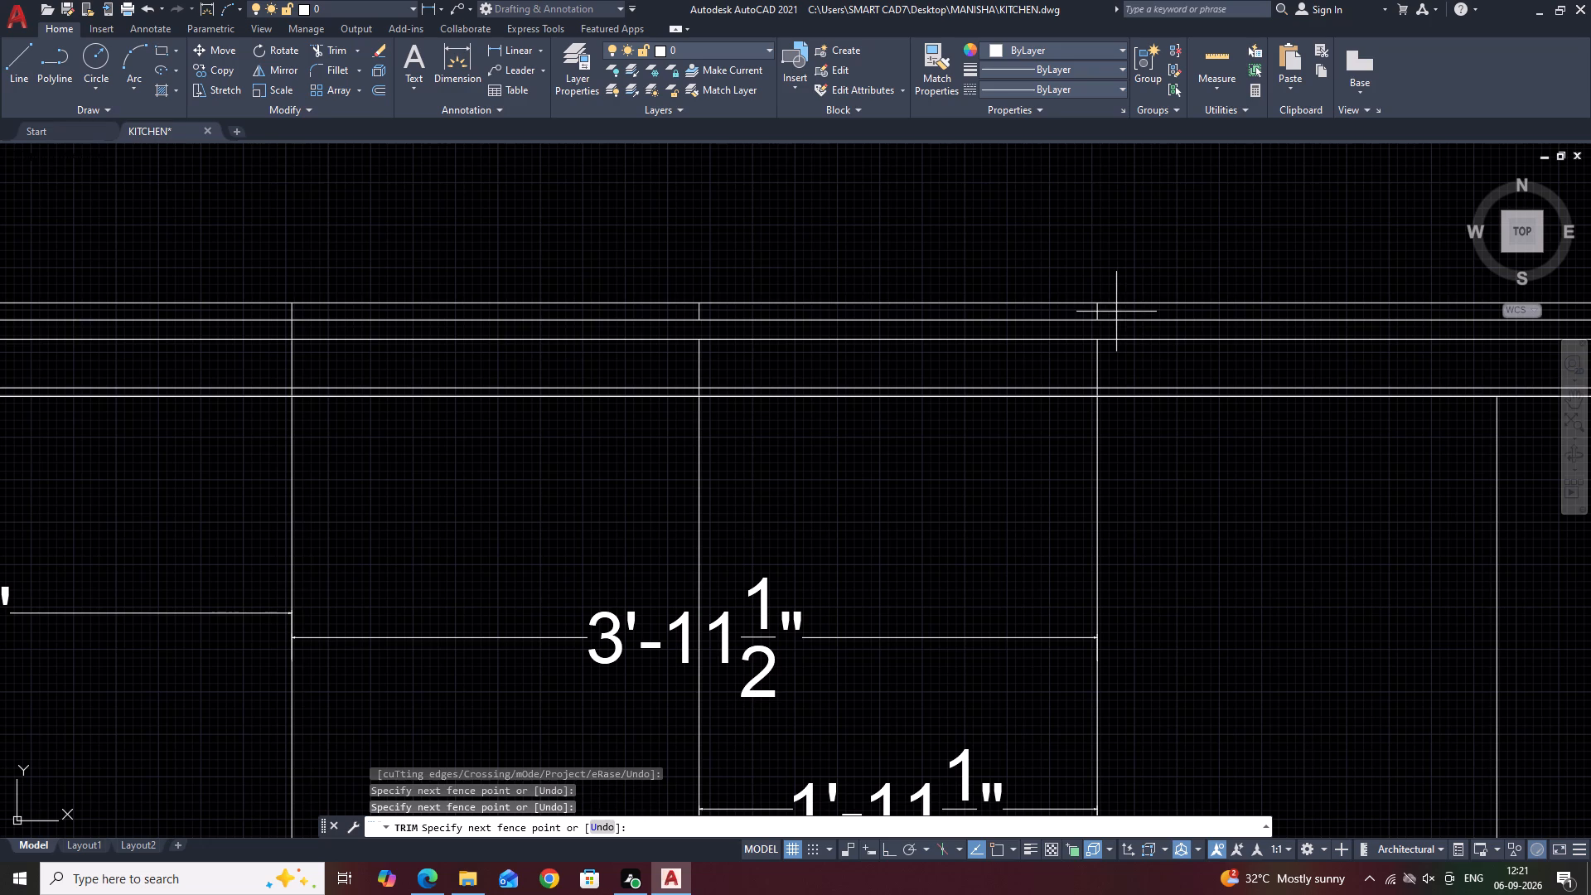
click(616, 307)
Trim the three dividers of the 3'-3 1/2" cabinets out of the cornice's two upper bands.
scroll(680, 362, down, 3)
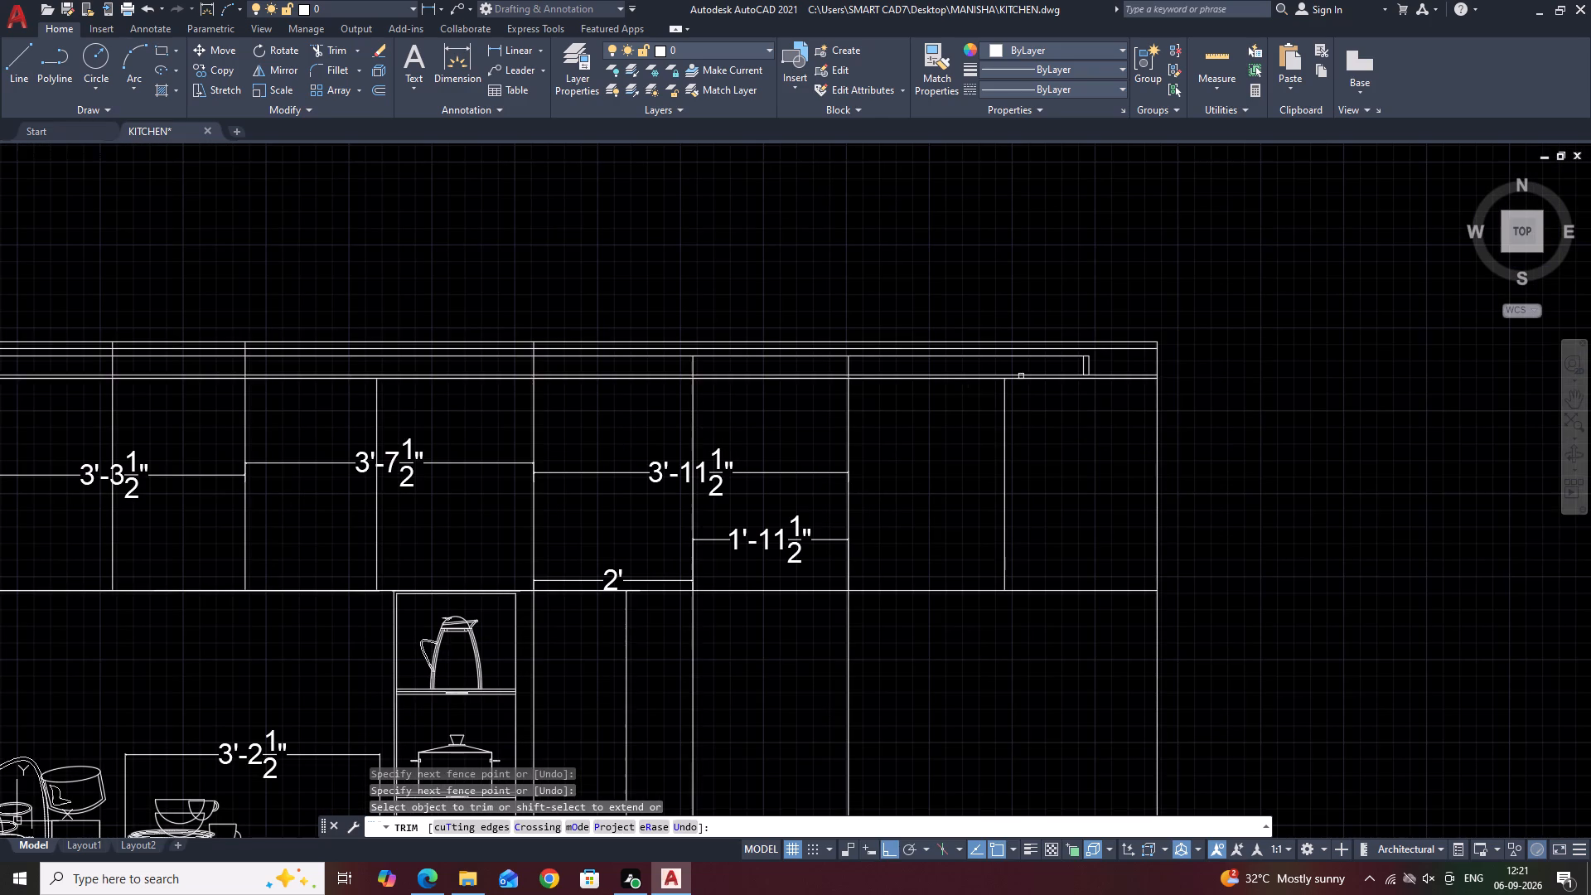
middle_drag(914, 339, 1240, 349)
middle_drag(434, 354, 700, 375)
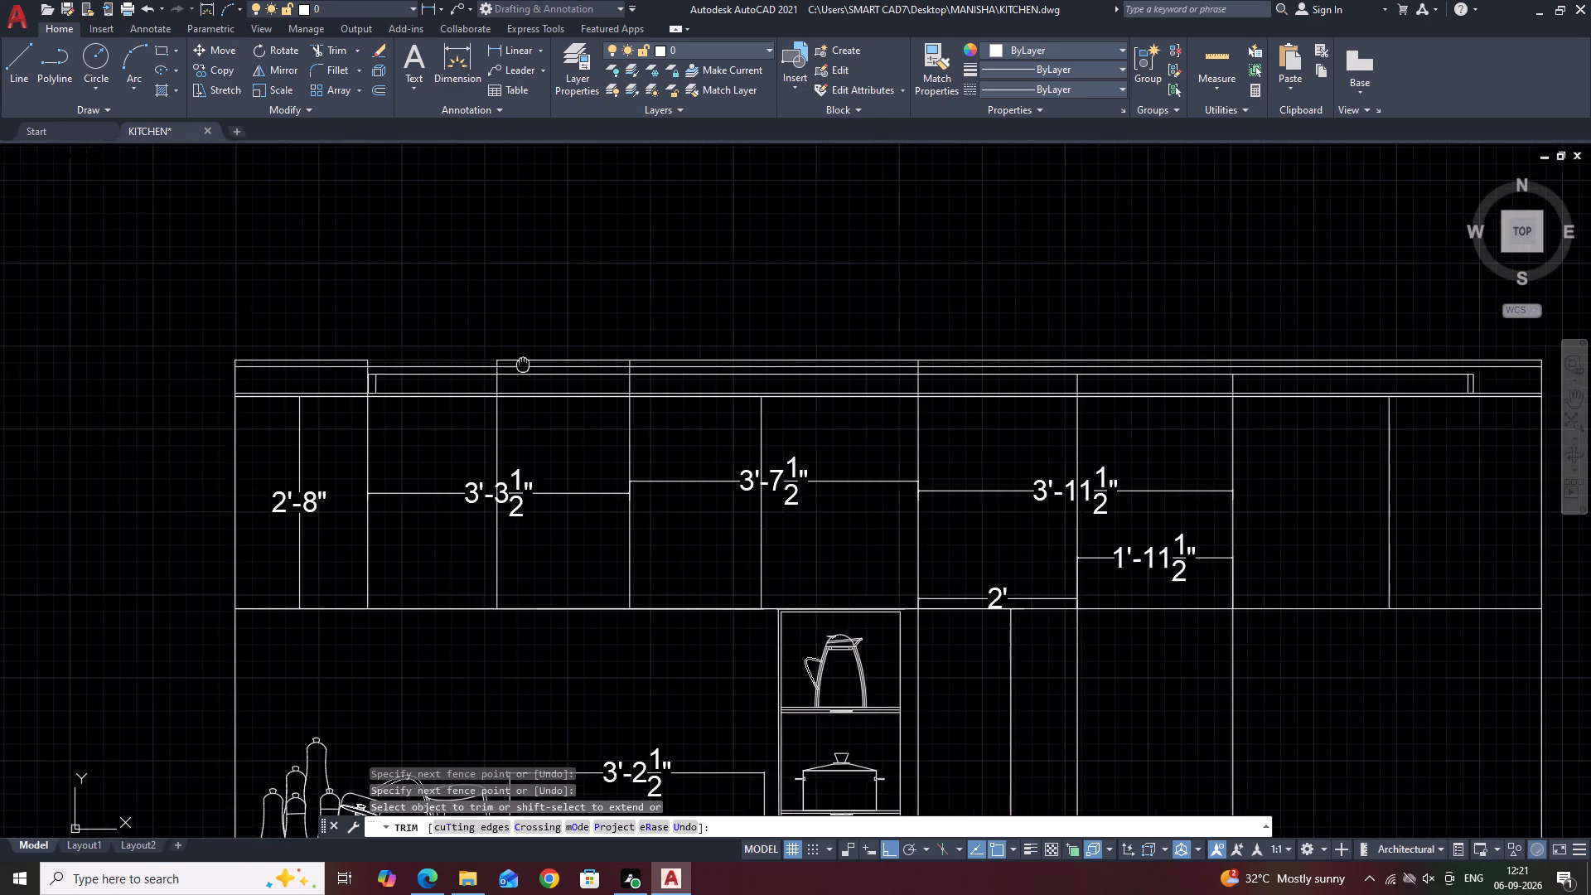
middle_drag(700, 375, 807, 375)
scroll(839, 376, up, 1)
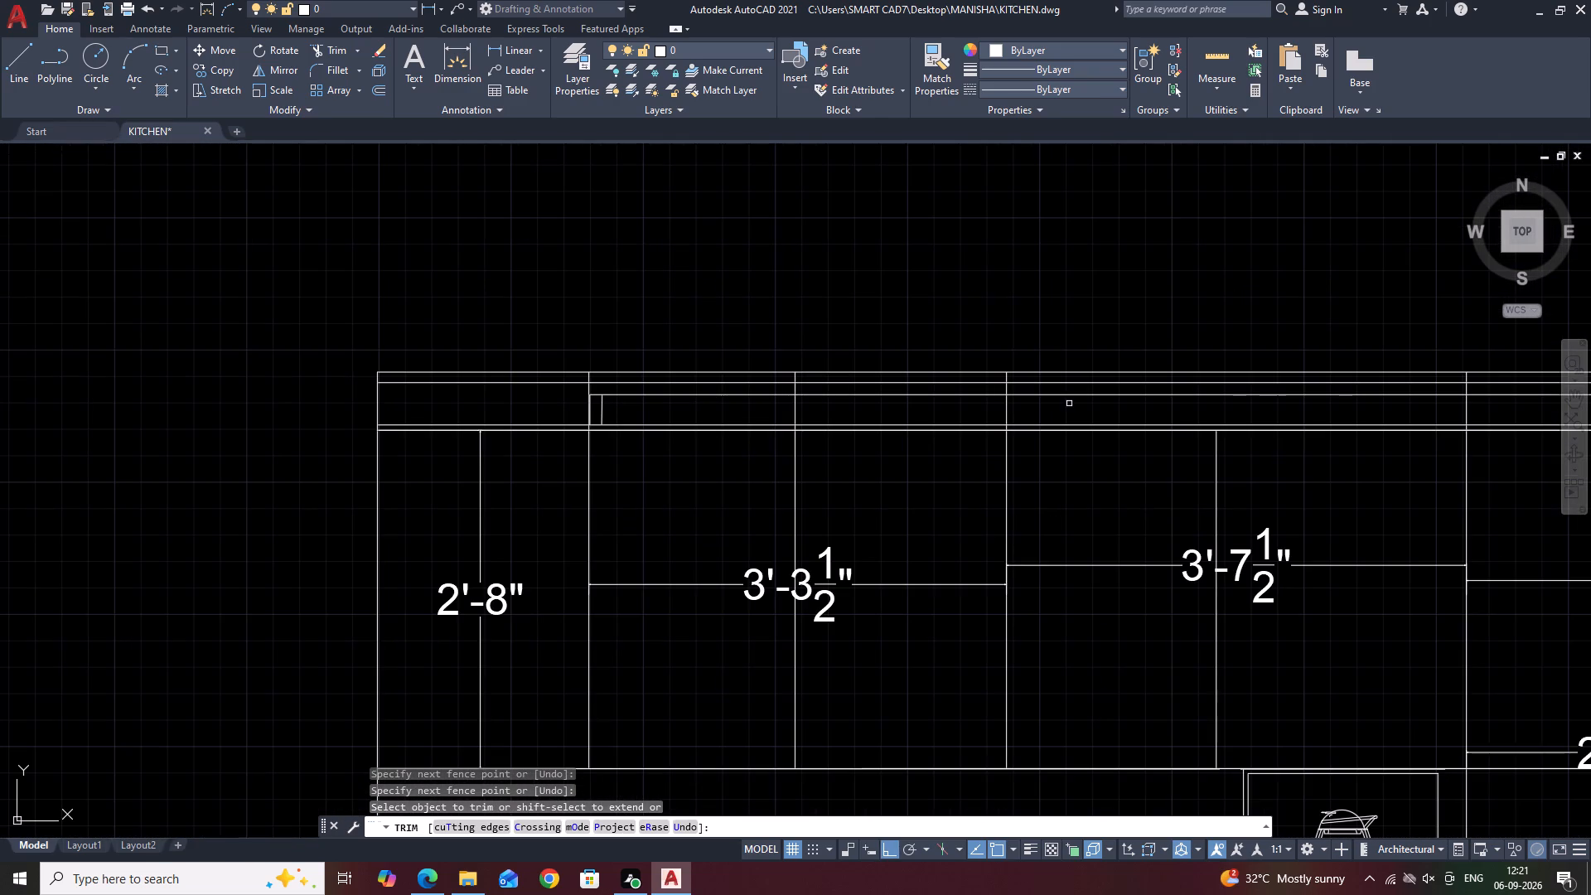
scroll(999, 385, up, 1)
click(1041, 377)
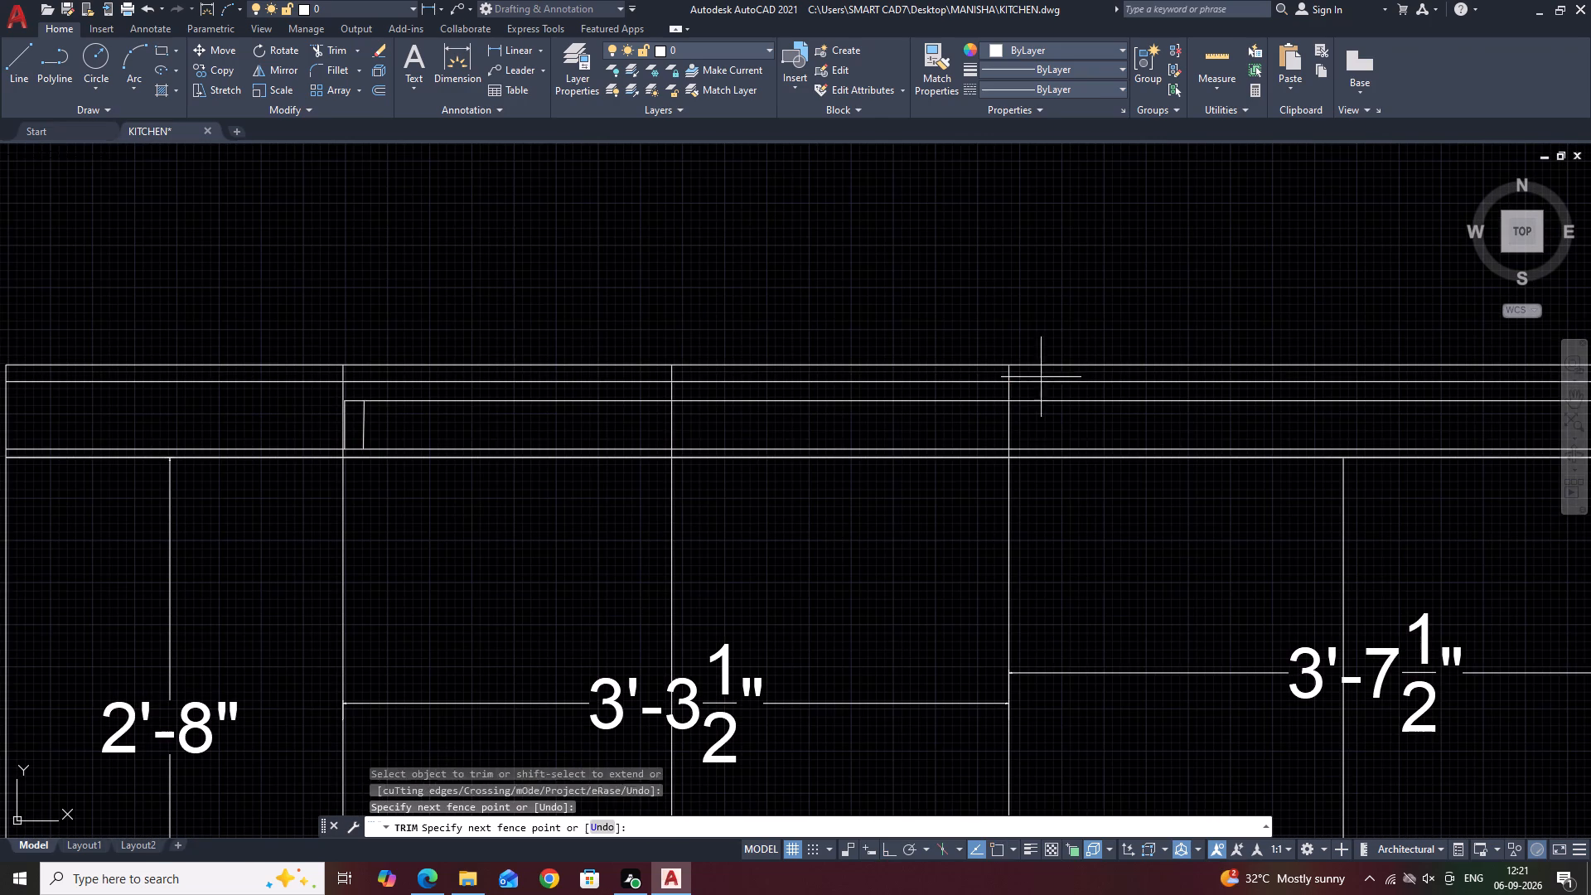
scroll(950, 373, down, 2)
scroll(675, 371, up, 1)
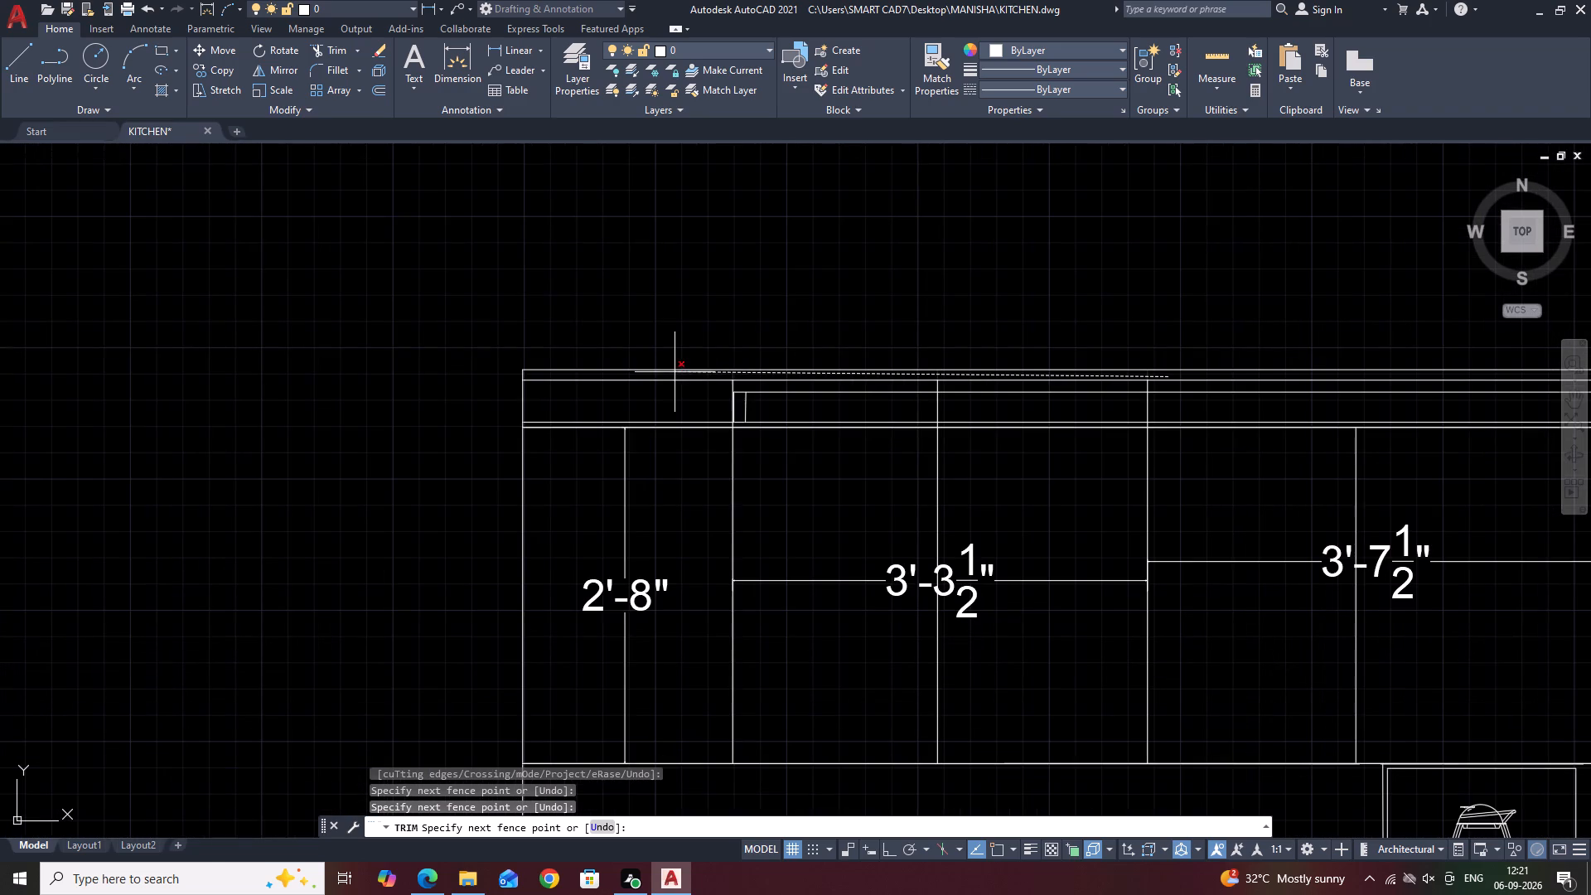
click(675, 372)
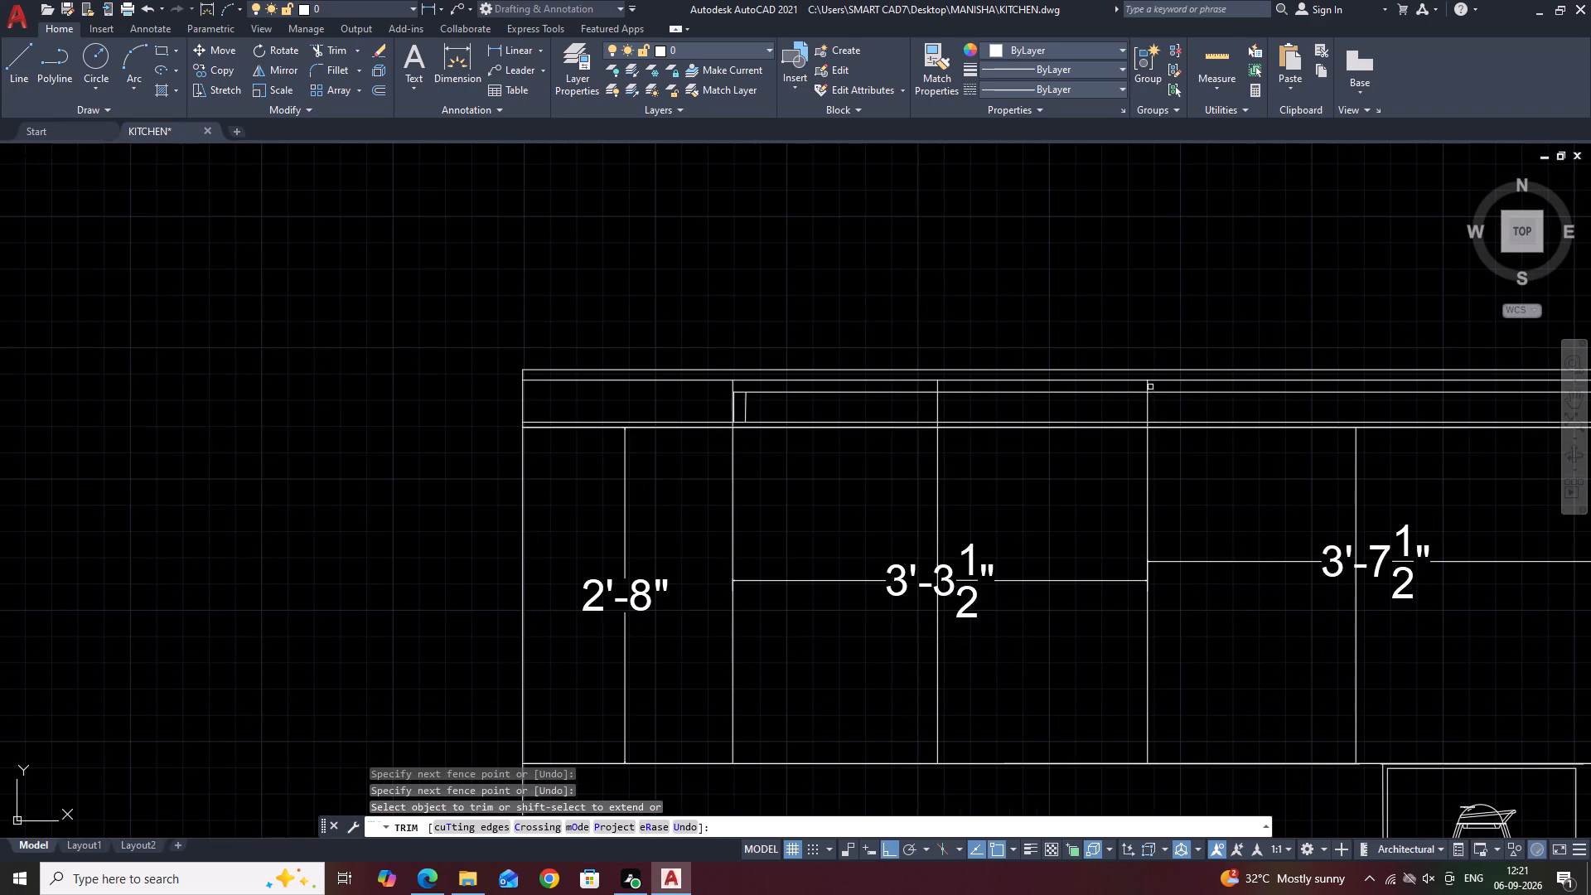
click(1161, 387)
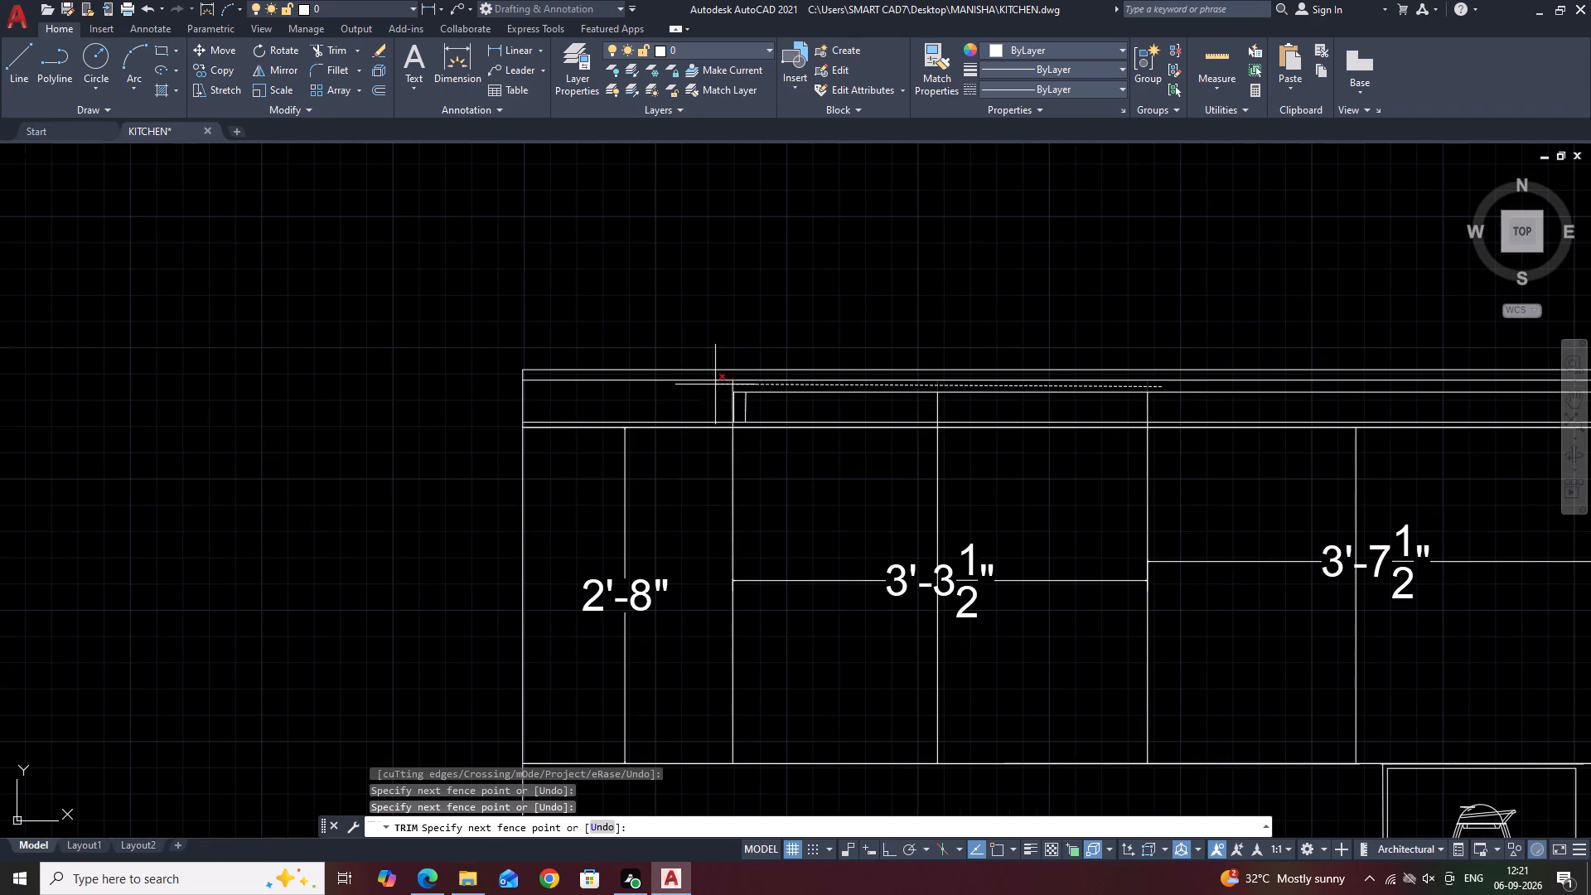
click(708, 385)
Trim the divider between the 3'-7 1/2" and 3'-11 1/2" bays out of the cornice's two upper bands.
scroll(556, 377, down, 2)
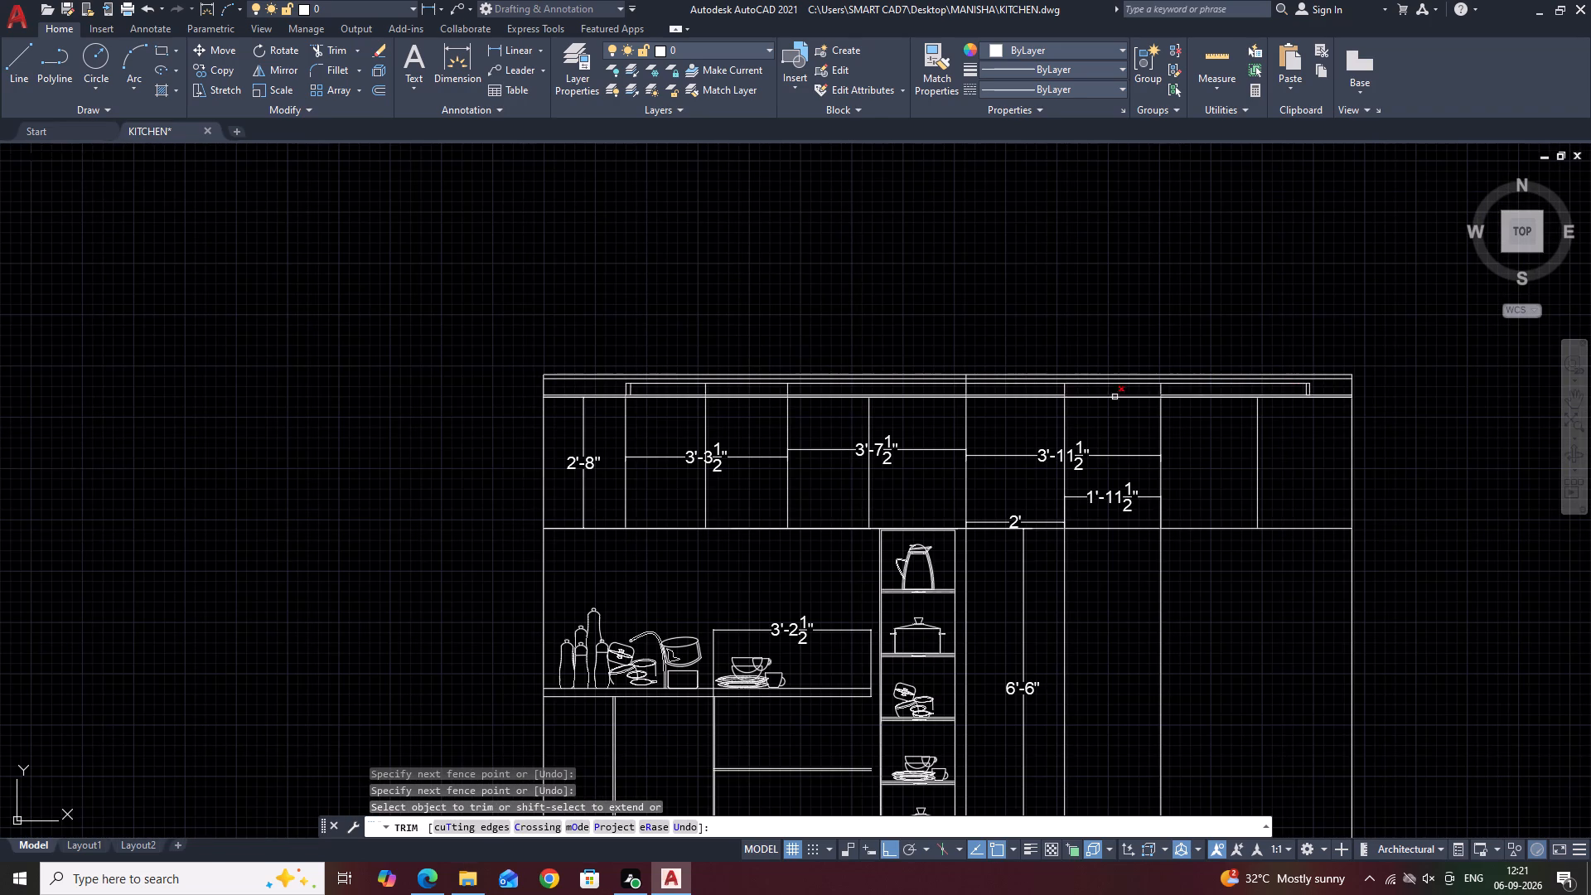
scroll(952, 389, up, 4)
click(1015, 369)
click(858, 380)
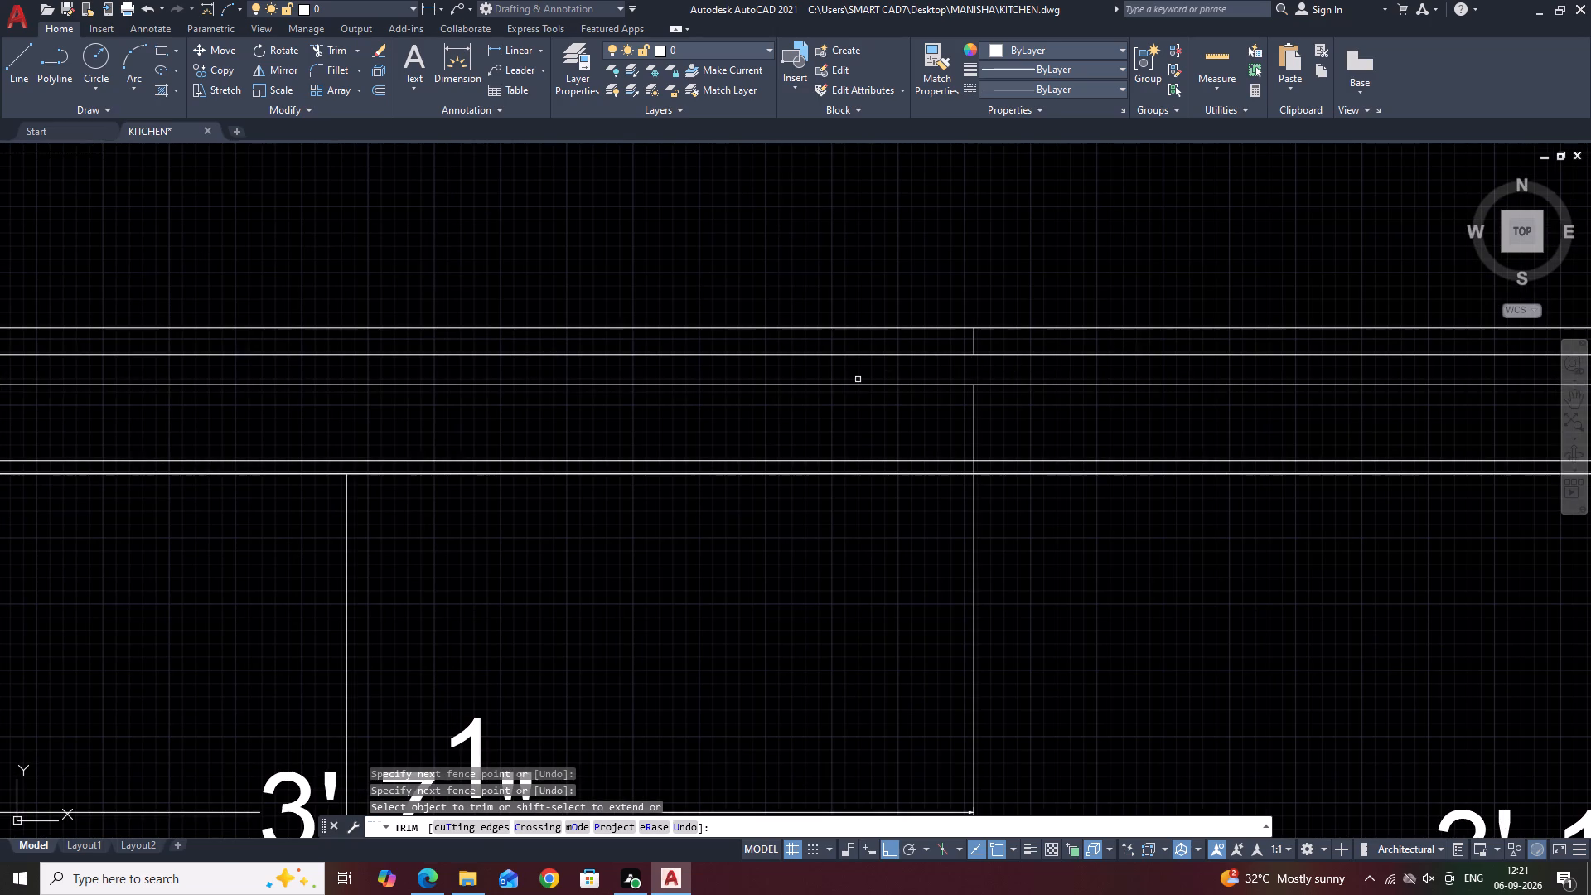
click(1005, 342)
drag(919, 349, 908, 352)
scroll(871, 351, down, 3)
scroll(1080, 372, down, 2)
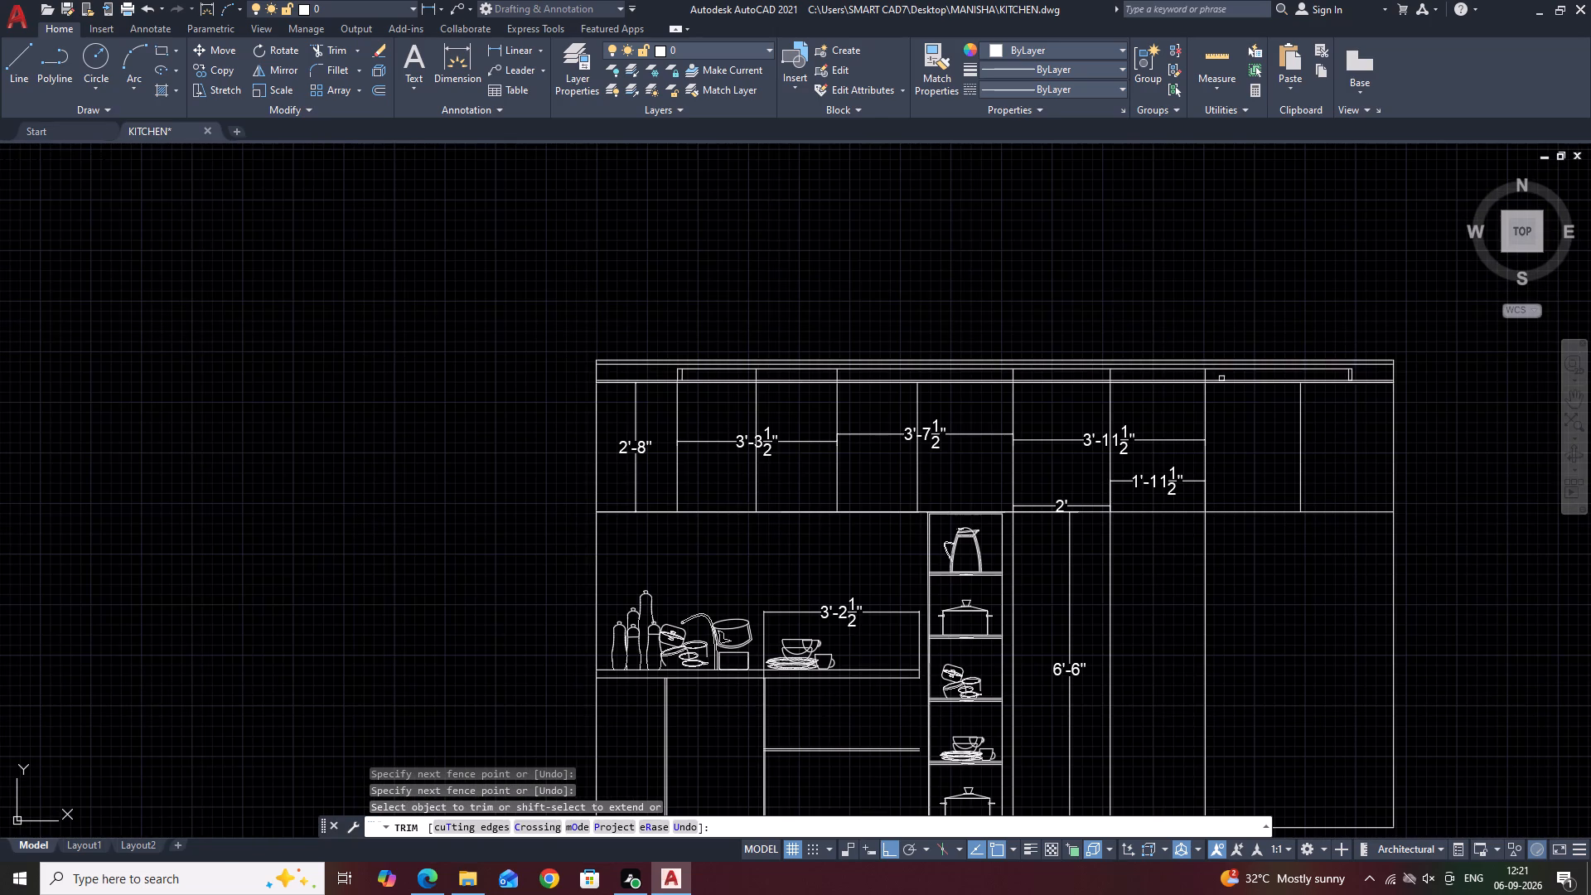
middle_drag(1353, 373, 1238, 398)
key(Escape)
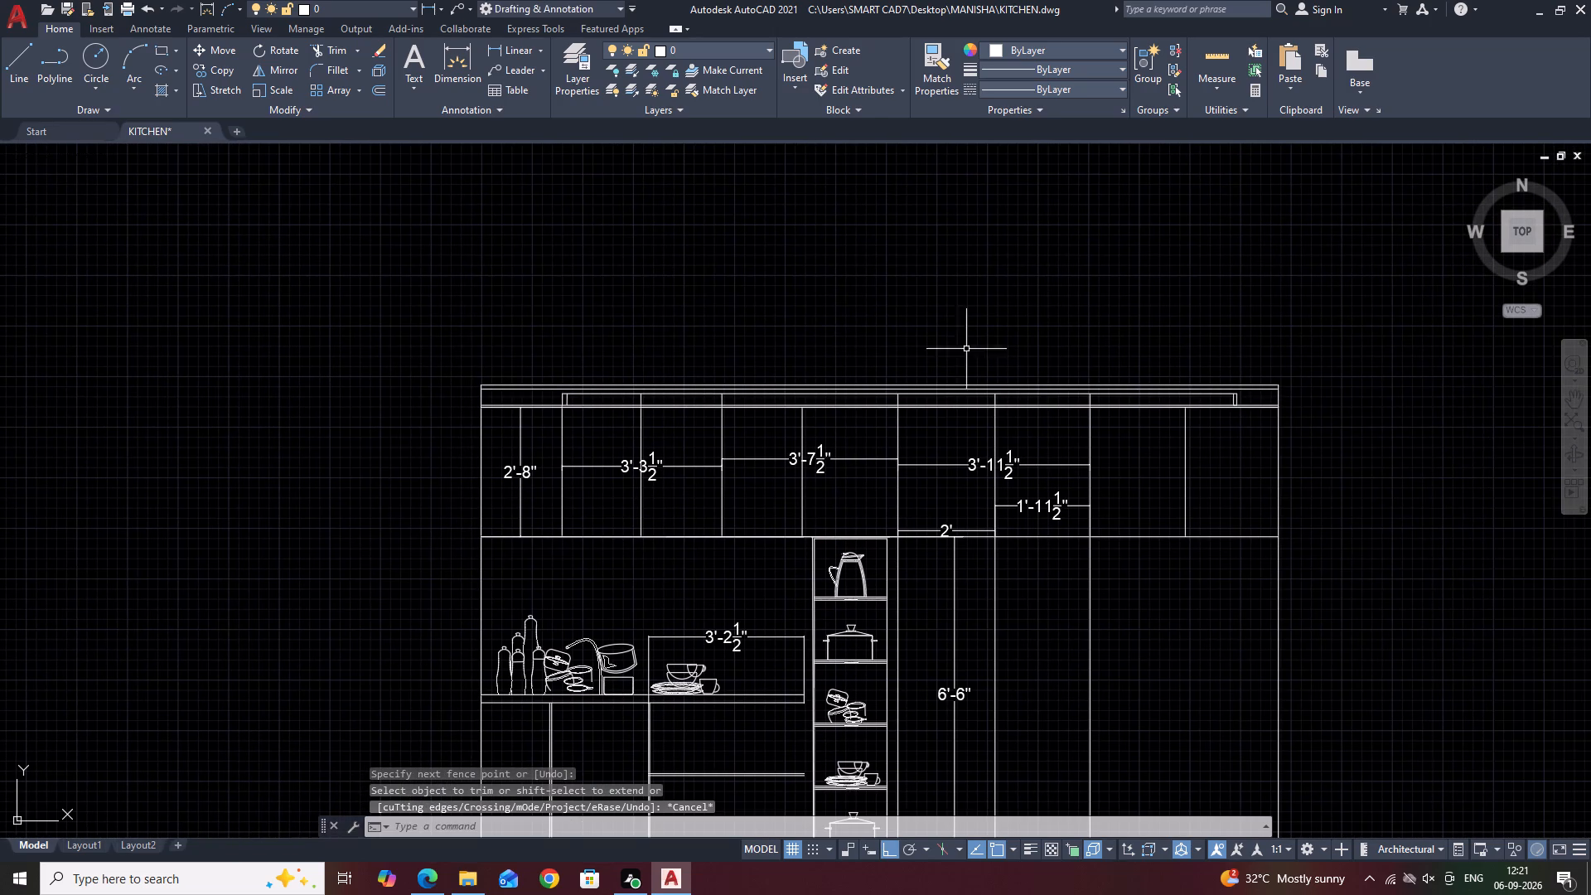
Shorten the divider between the 3'-7 1/2" and 3'-11 1/2" bays so its top end meets the cornice's bottom line.
scroll(618, 426, up, 2)
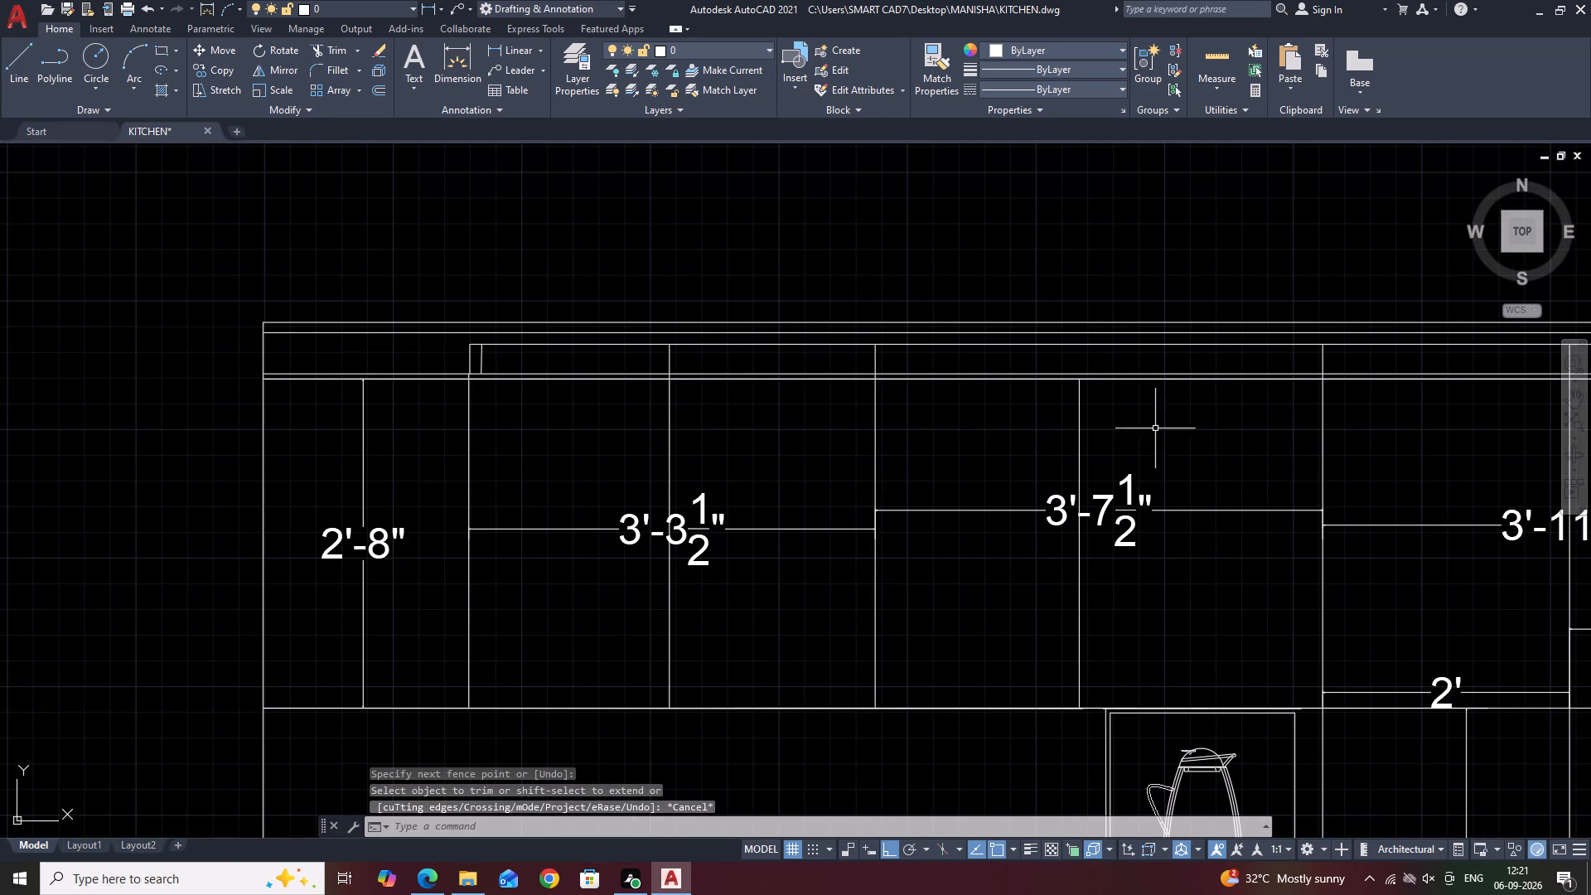
middle_drag(1361, 360, 1047, 352)
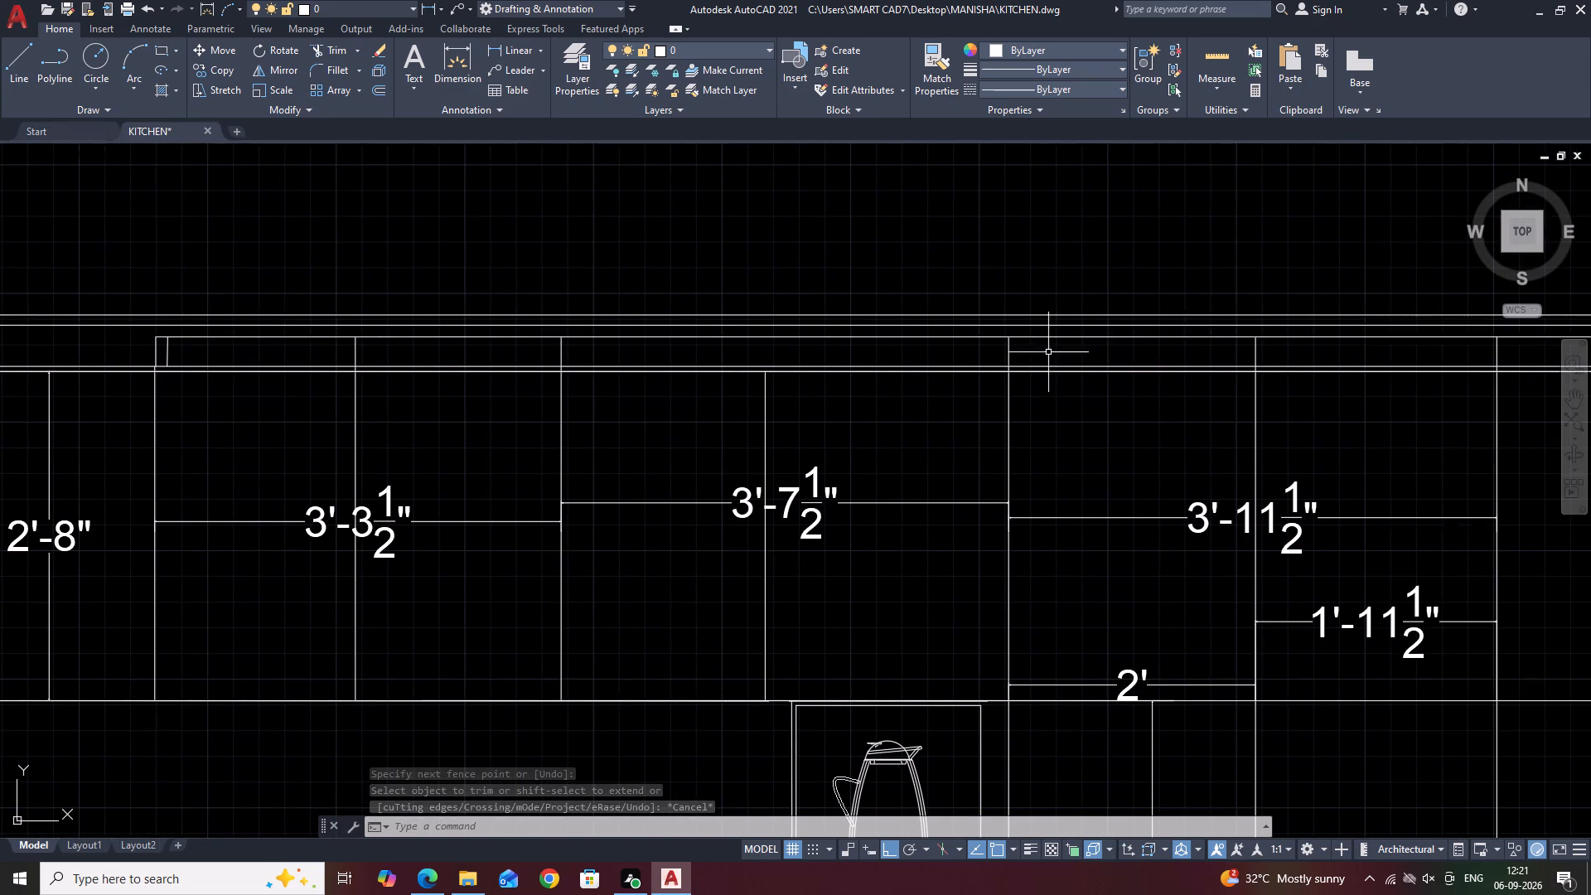
scroll(988, 376, up, 2)
click(1097, 298)
click(995, 307)
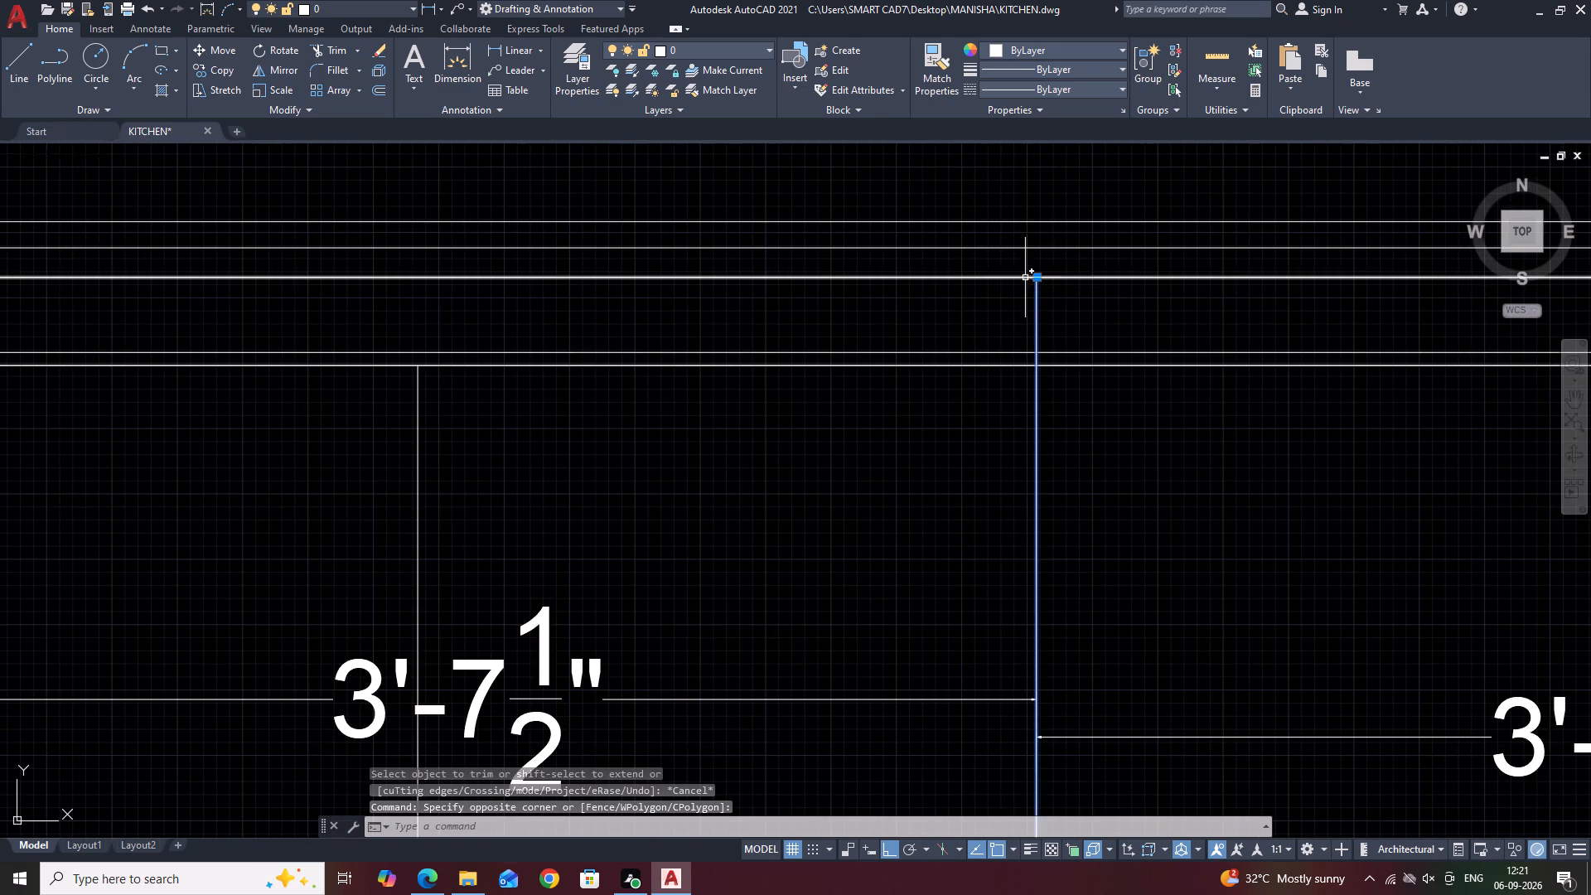
click(1037, 273)
key(Escape)
click(1037, 278)
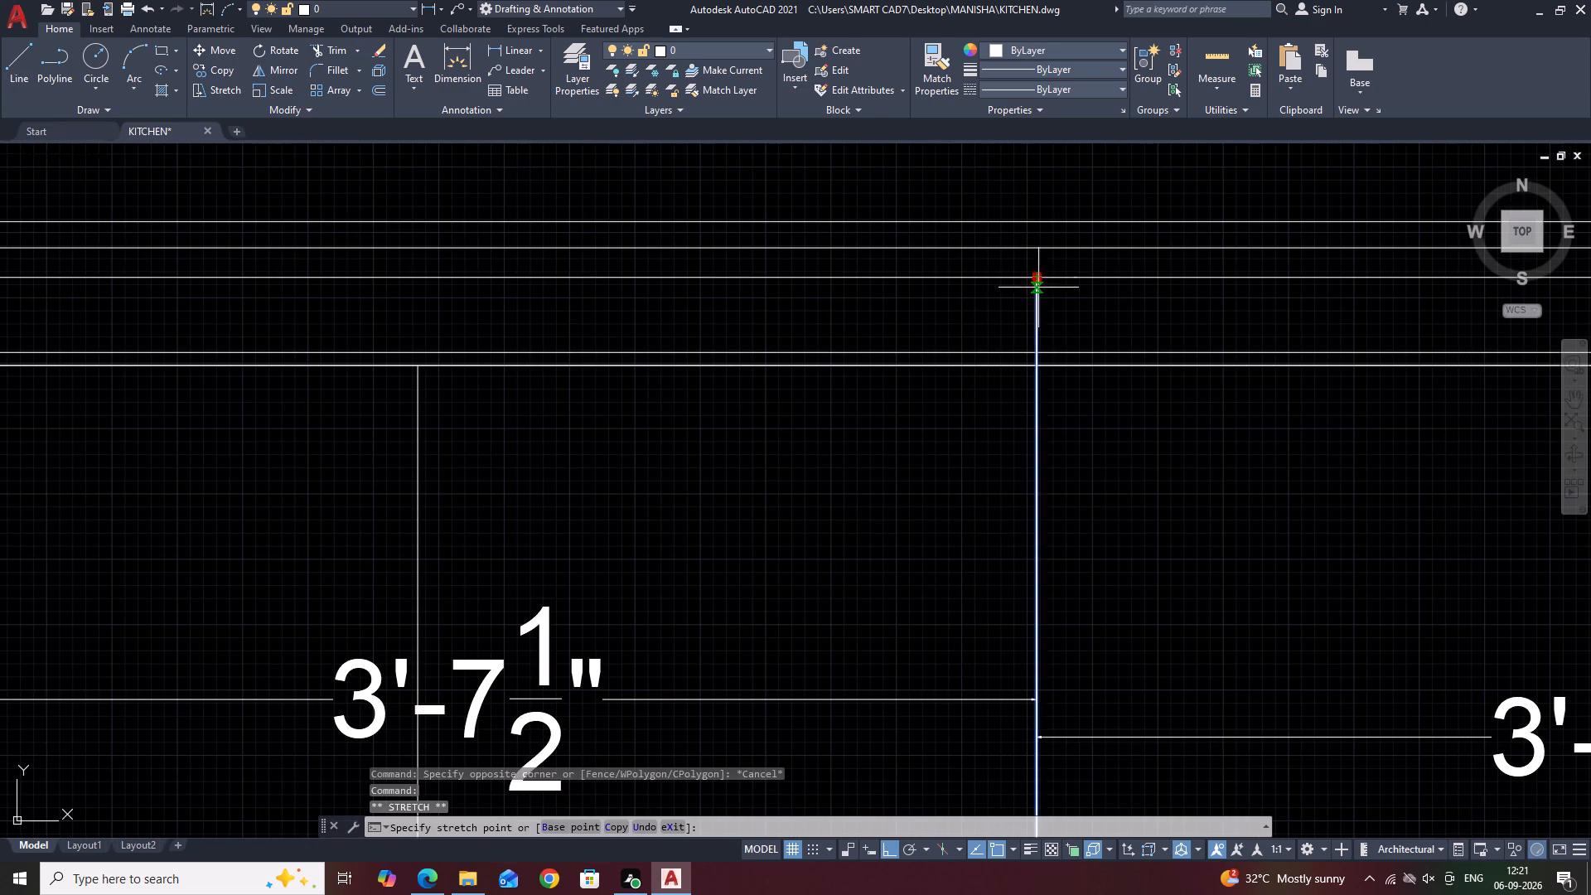
click(1032, 368)
Shorten the two dividers bounding the 1'-11 1/2" bay so their top ends meet the cornice's bottom line.
scroll(725, 340, down, 3)
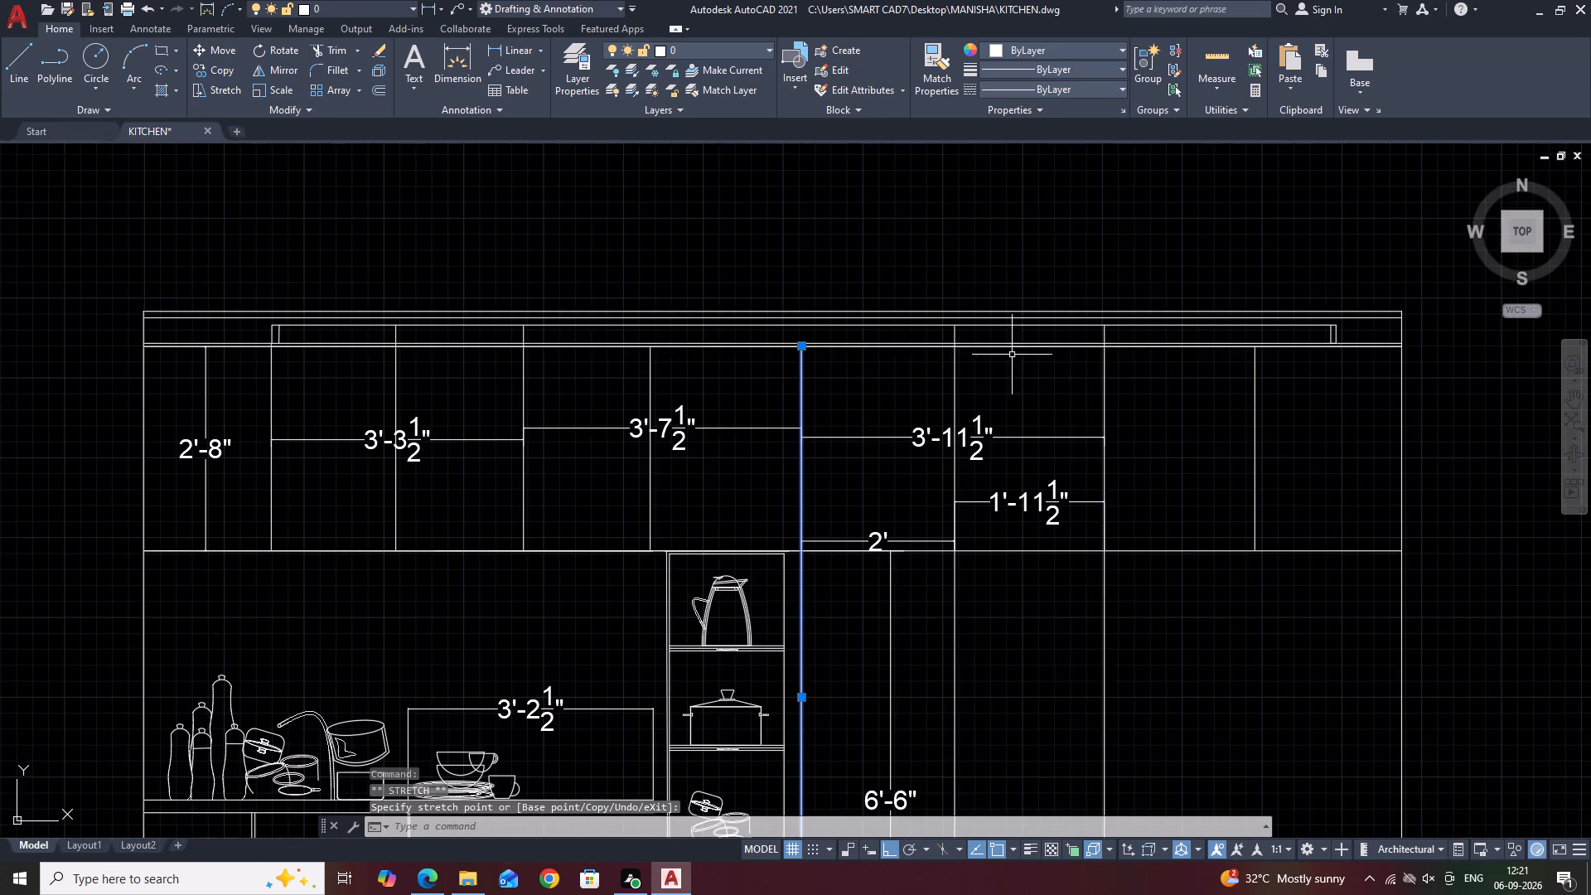
scroll(1116, 343, up, 2)
click(1152, 317)
click(661, 331)
scroll(690, 301, up, 2)
click(706, 298)
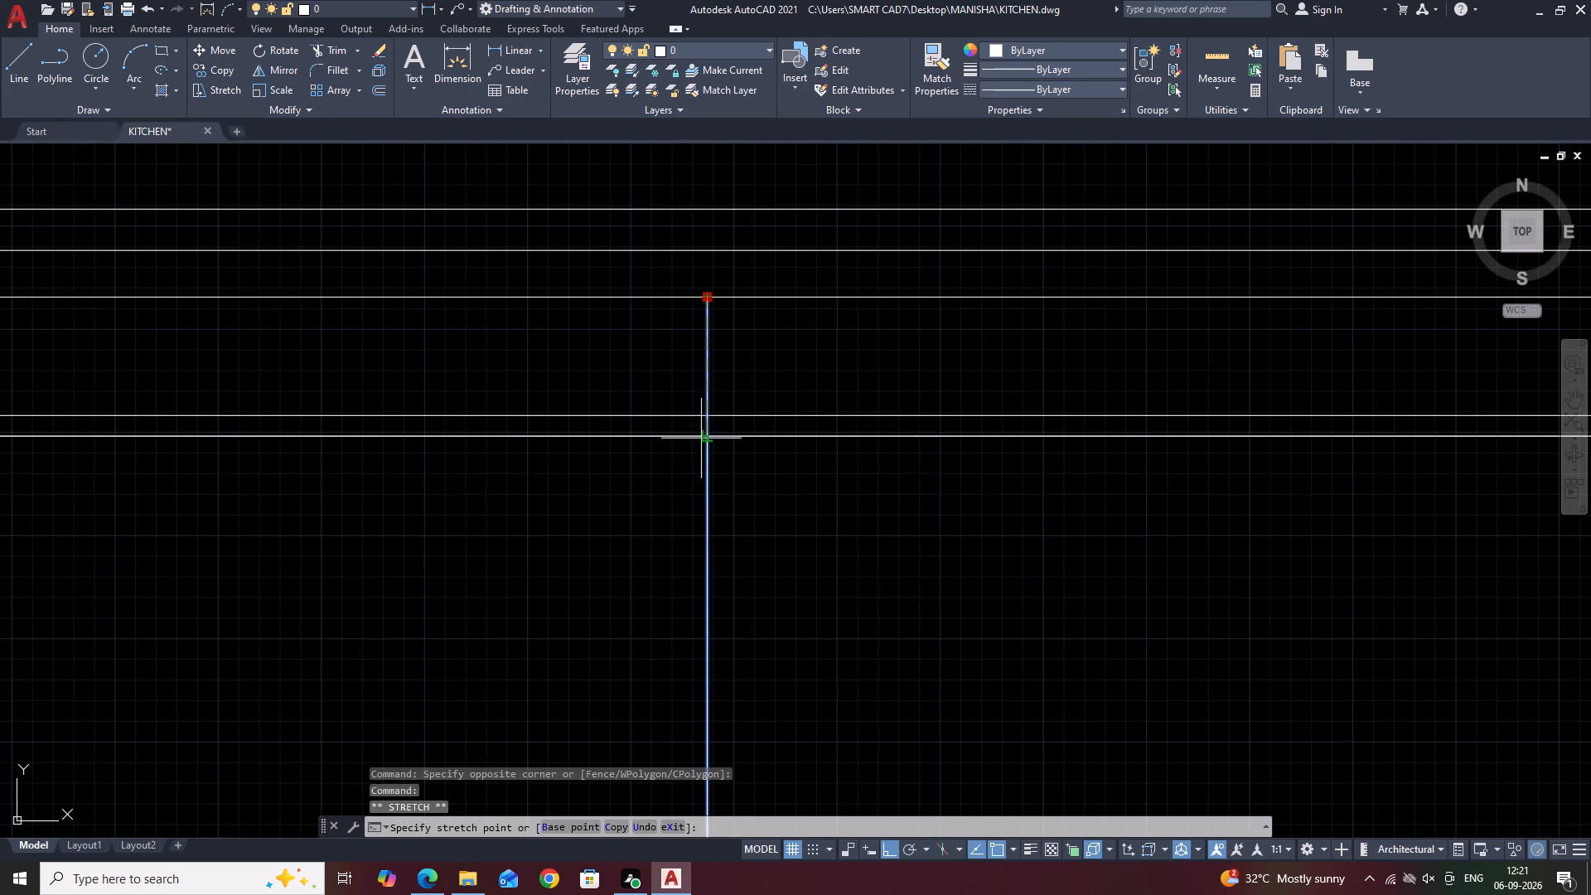
click(706, 438)
scroll(608, 348, down, 3)
scroll(878, 346, up, 2)
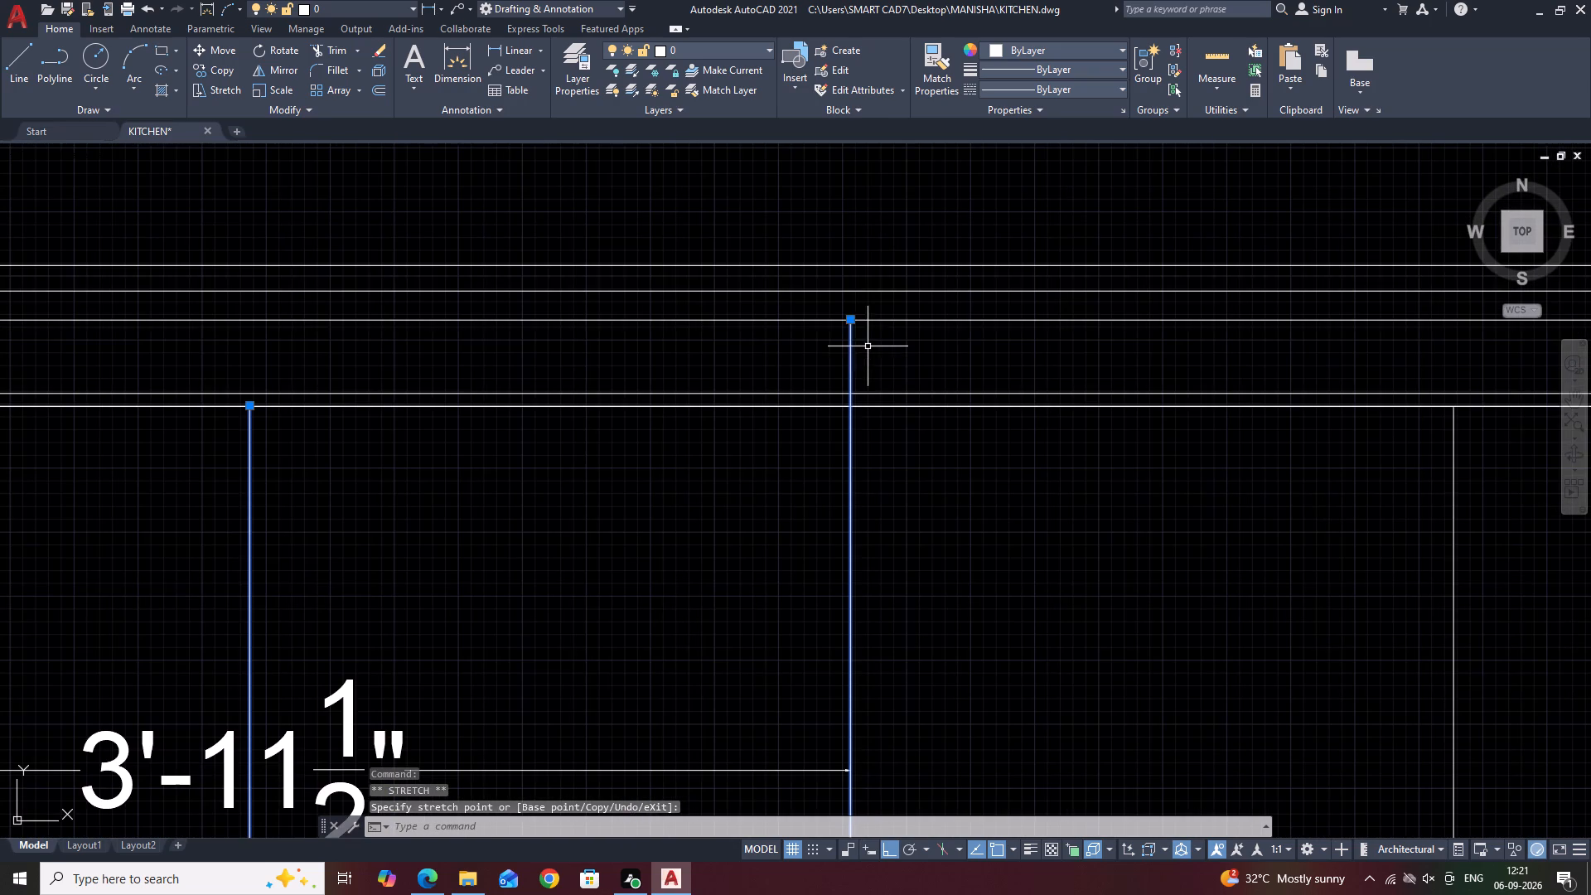
click(854, 319)
click(849, 409)
Shorten the divider between the 3'-3 1/2" and 3'-7 1/2" bays so its top end meets the cornice's bottom line.
scroll(786, 360, down, 3)
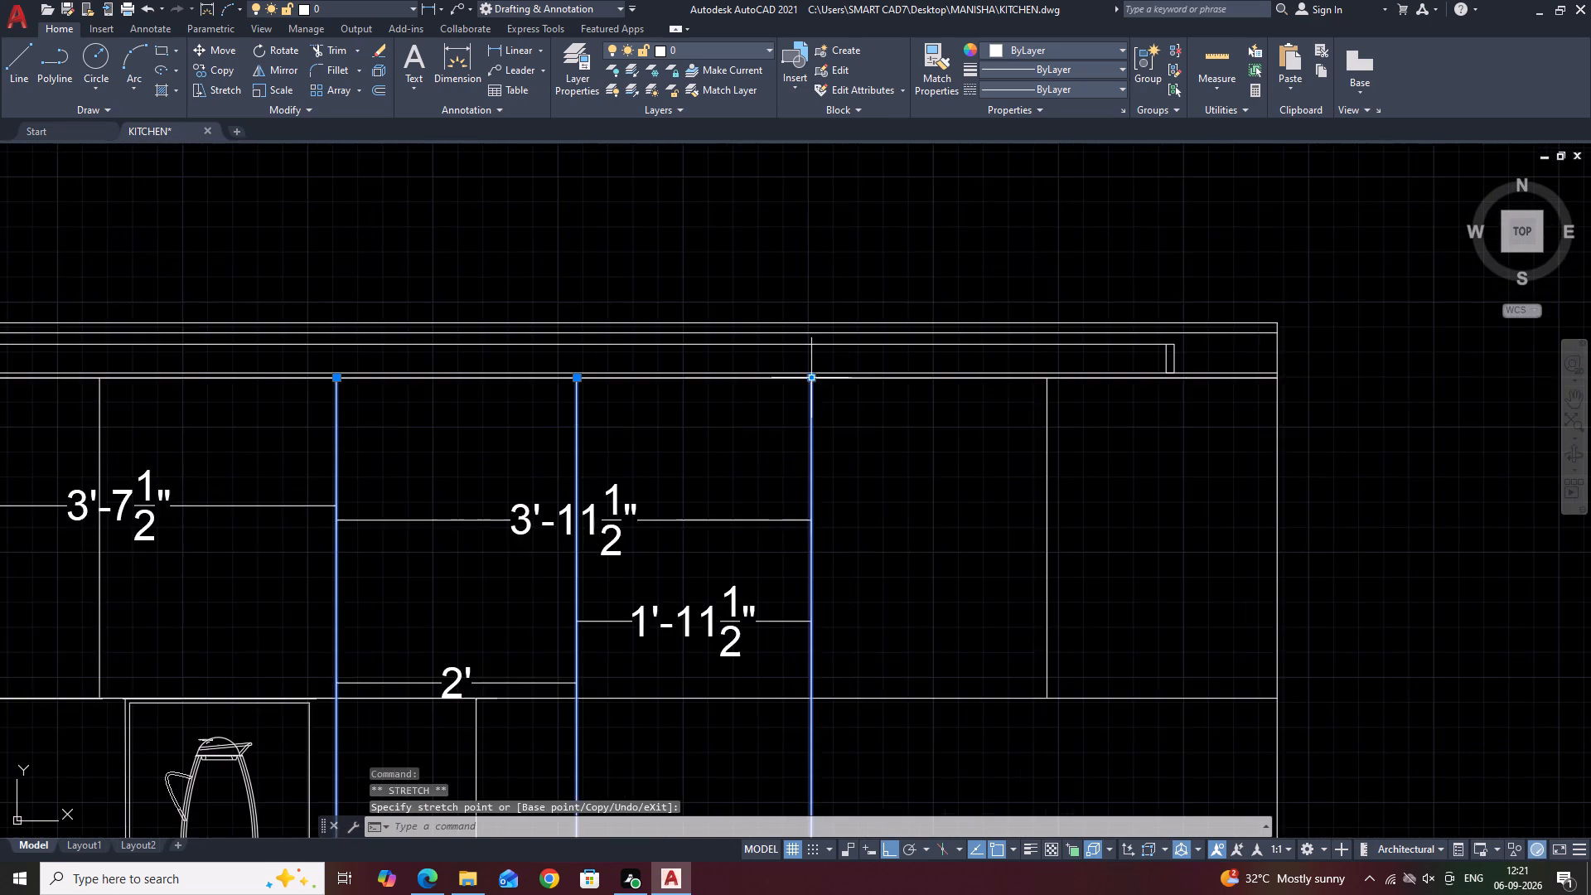
scroll(834, 386, down, 1)
middle_drag(1019, 411, 1201, 346)
middle_drag(694, 363, 1066, 329)
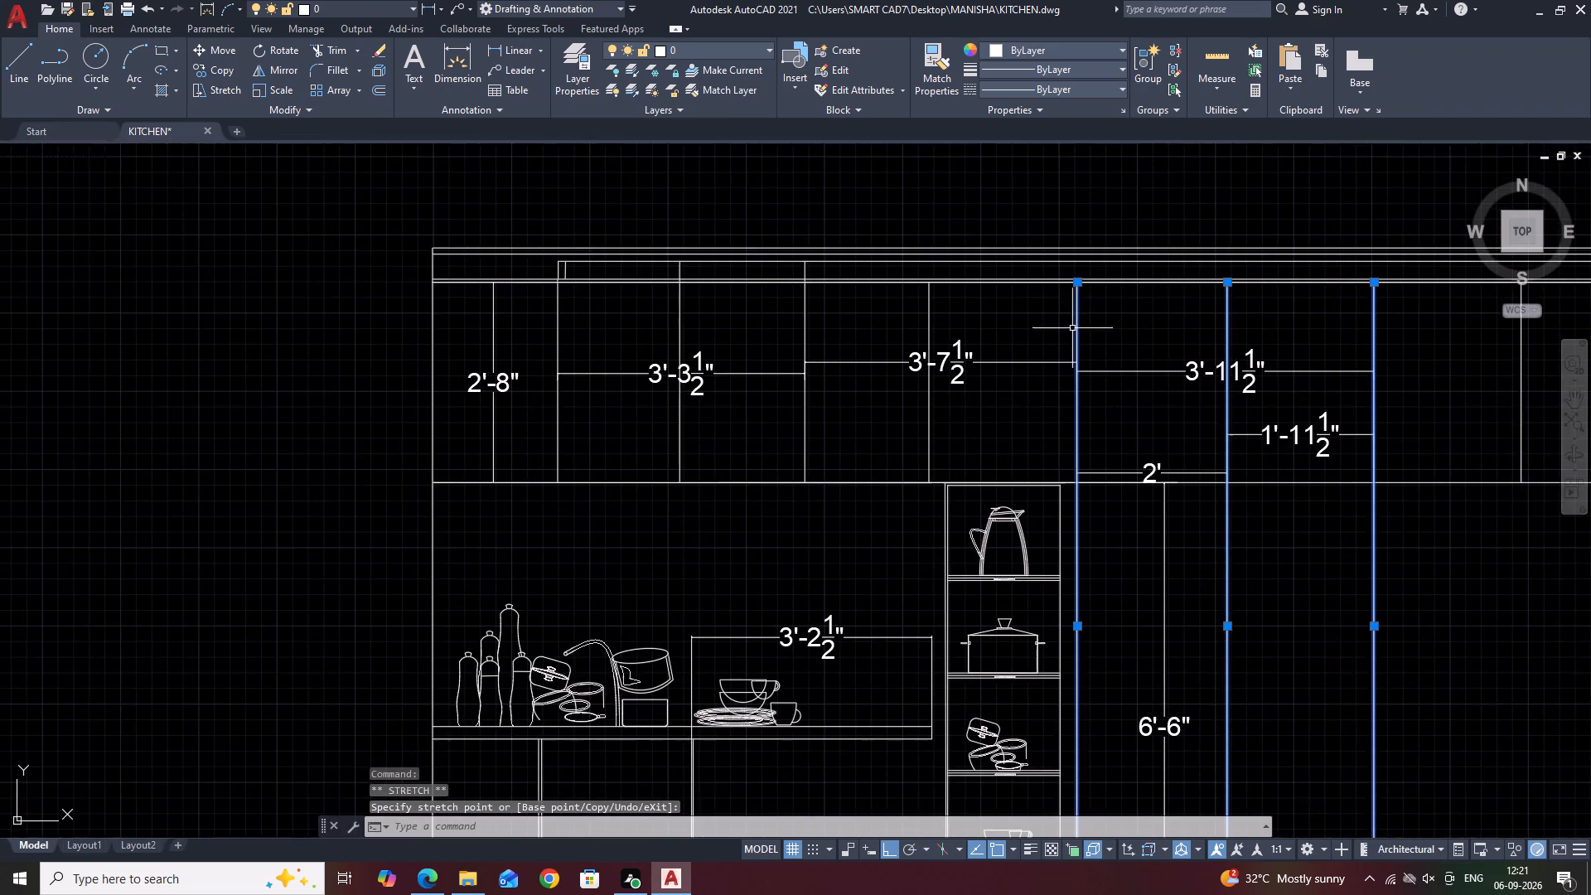
scroll(766, 326, up, 2)
click(665, 291)
click(883, 285)
click(876, 282)
click(786, 293)
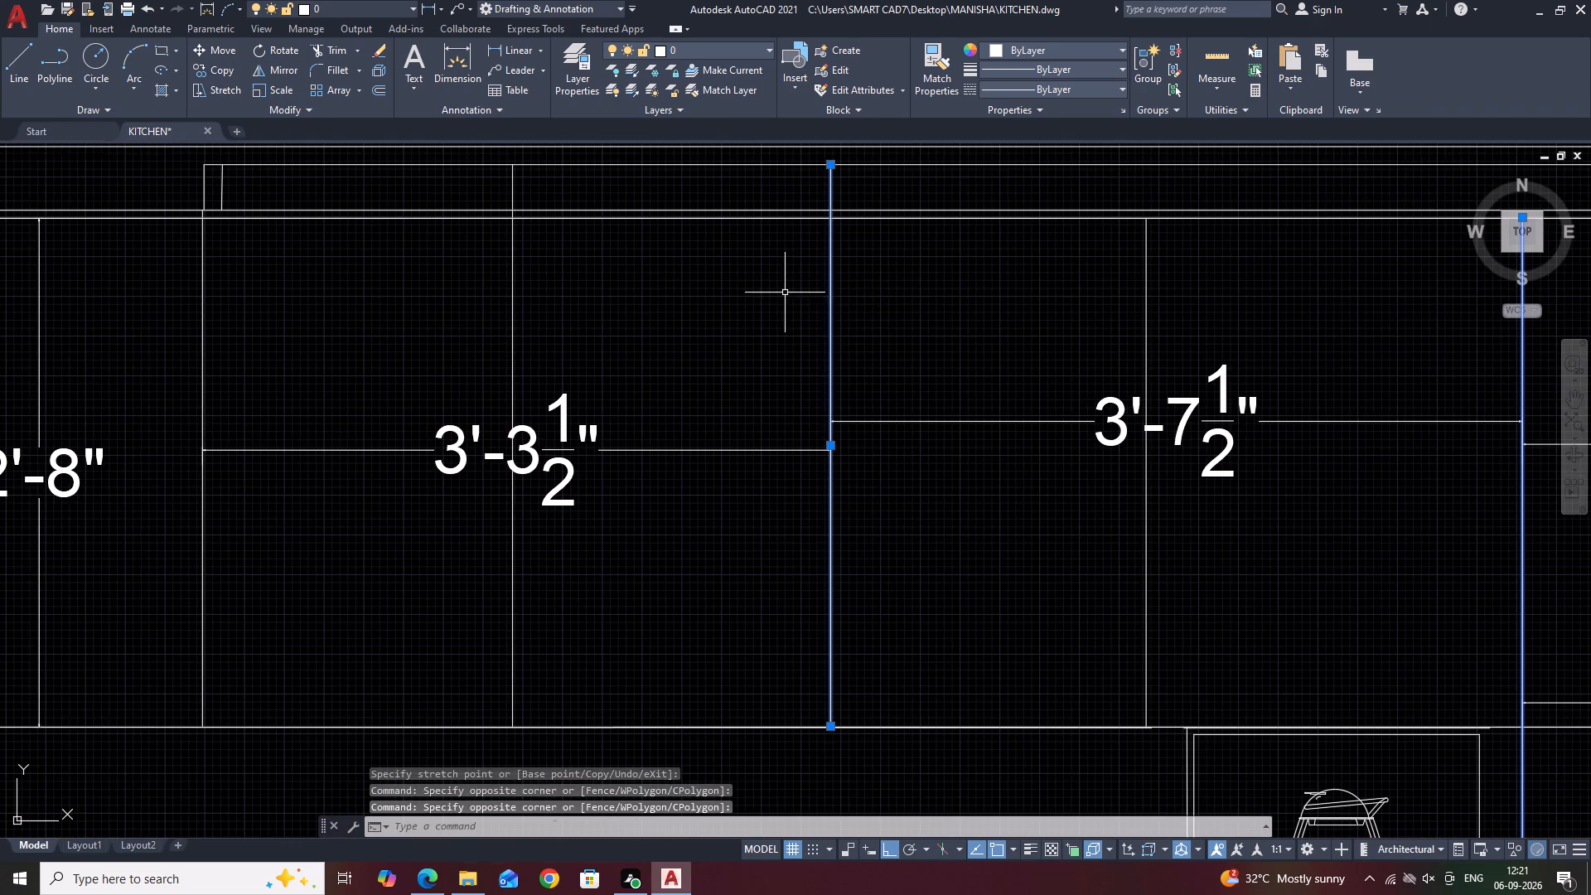
middle_drag(828, 316, 894, 428)
scroll(895, 272, up, 3)
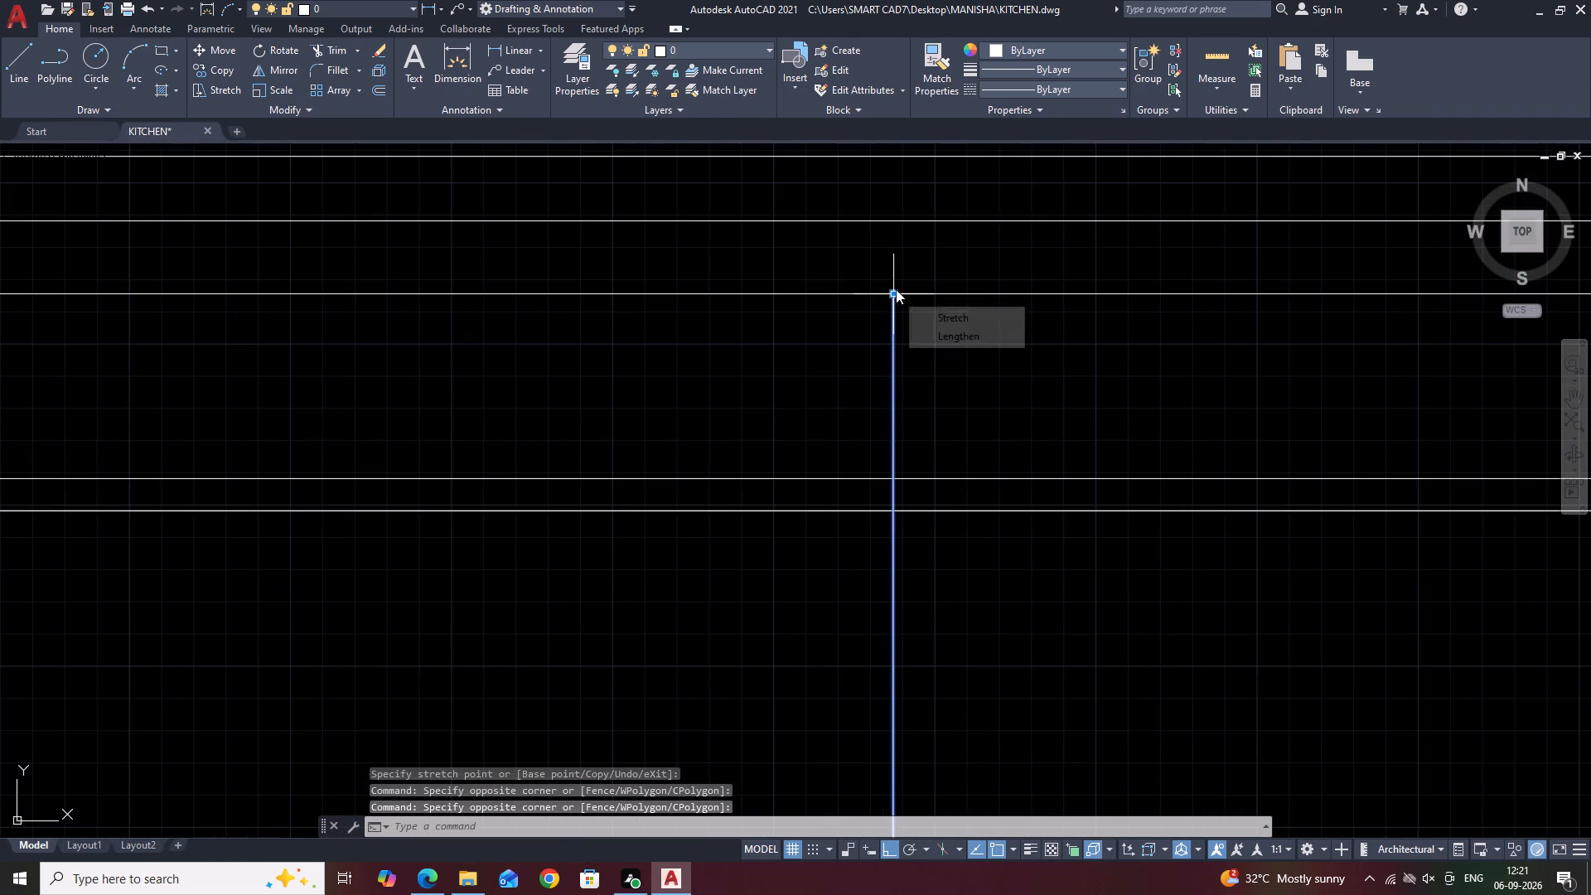
click(896, 289)
click(893, 510)
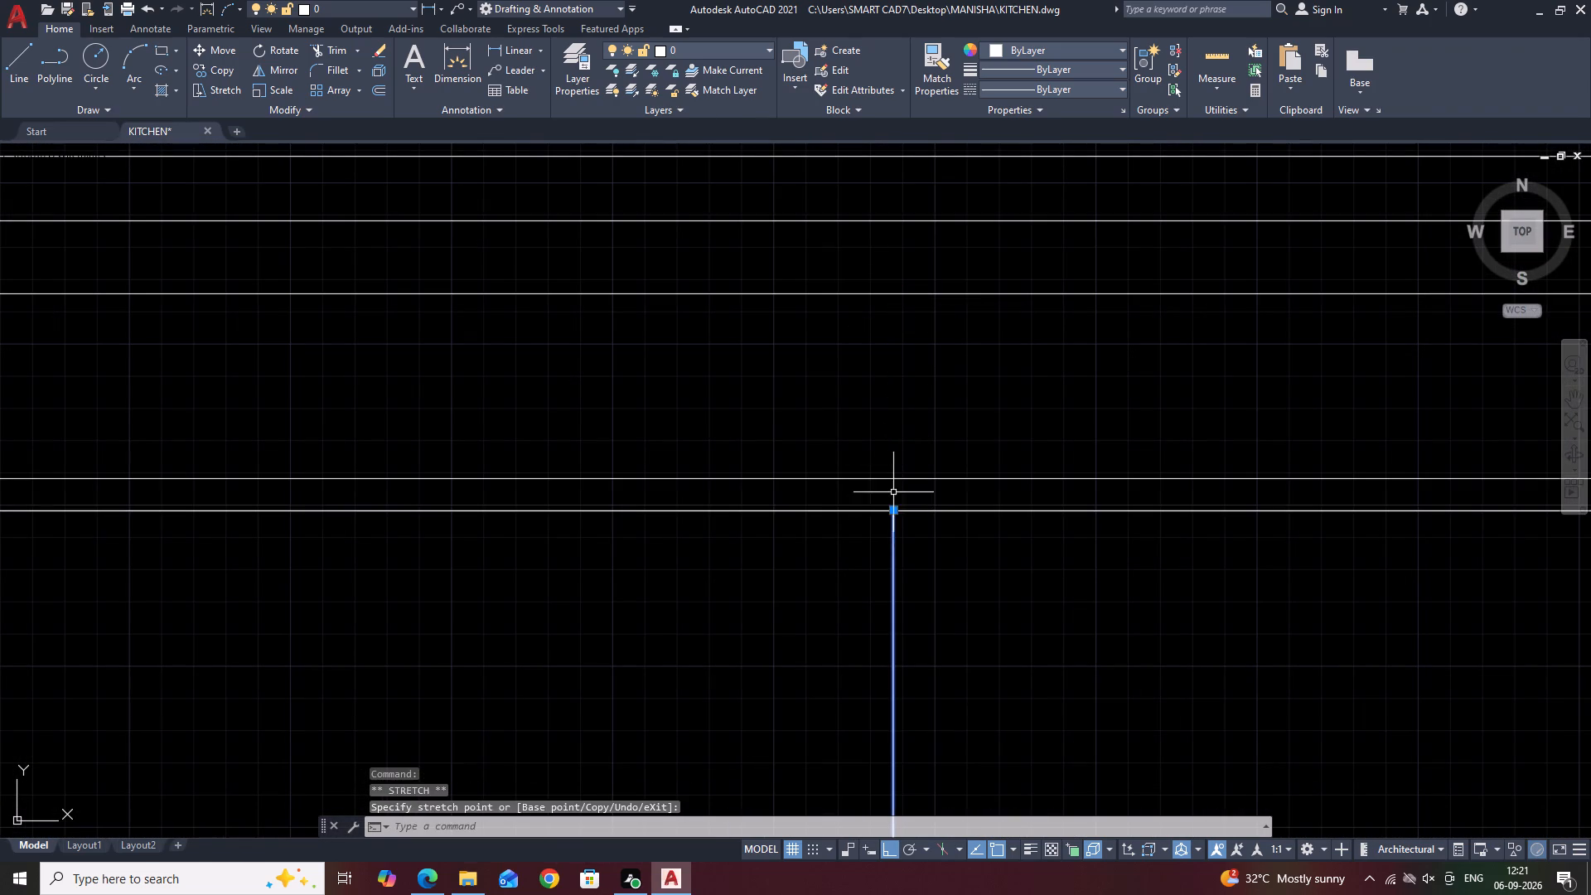
Shorten the middle divider of the 3'-3 1/2" bay so its top end meets the cornice's bottom line.
scroll(894, 457, down, 4)
middle_drag(632, 422, 1061, 302)
scroll(1010, 299, up, 1)
click(1033, 331)
click(919, 315)
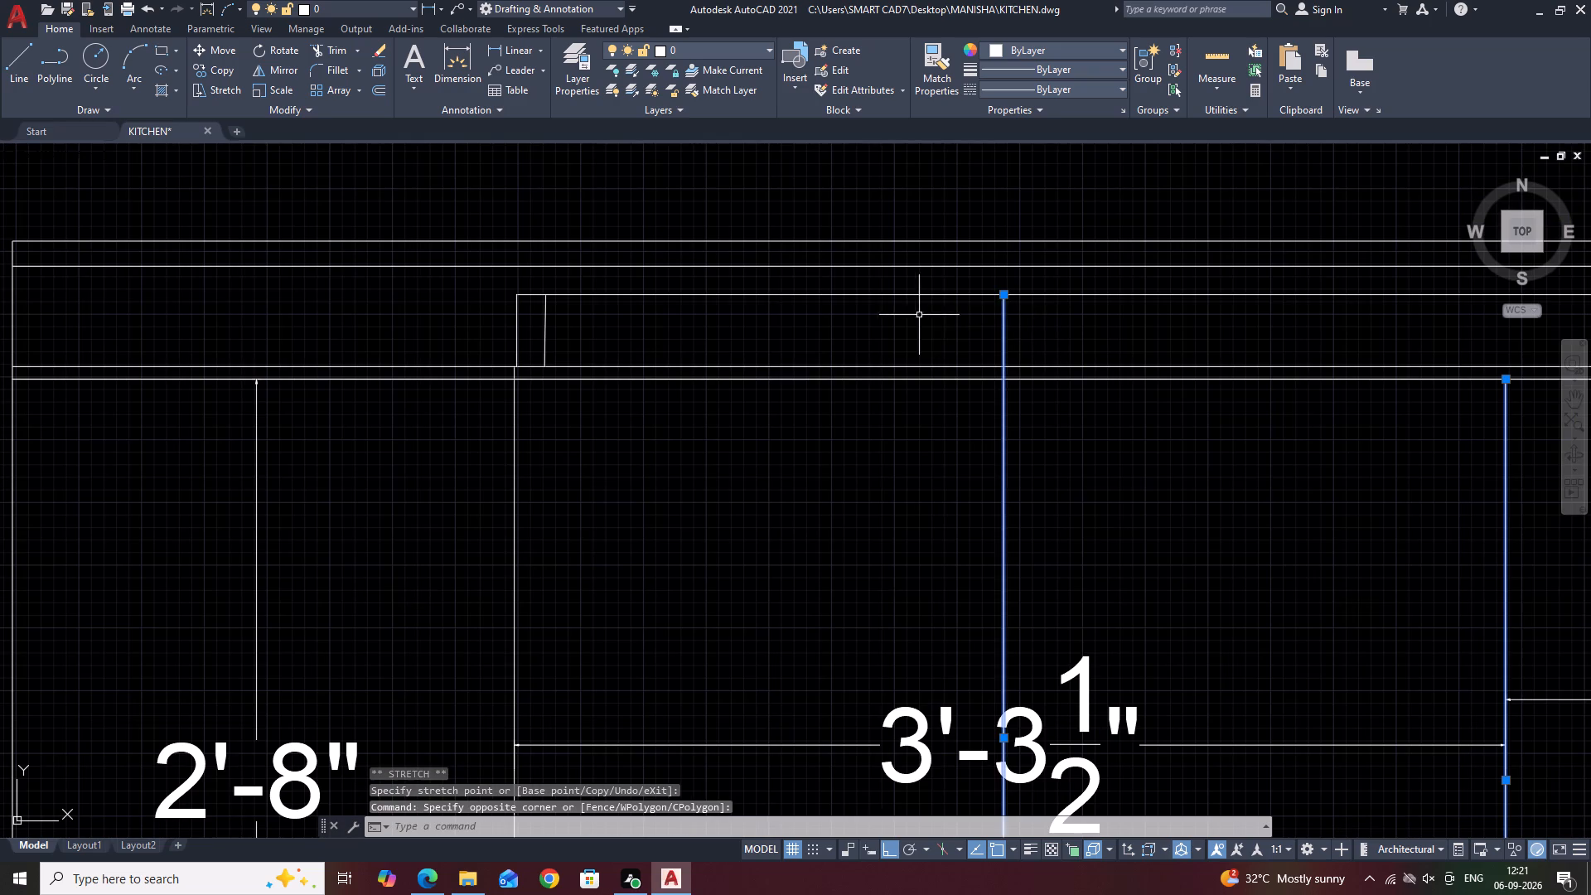
scroll(983, 298, up, 2)
click(1034, 287)
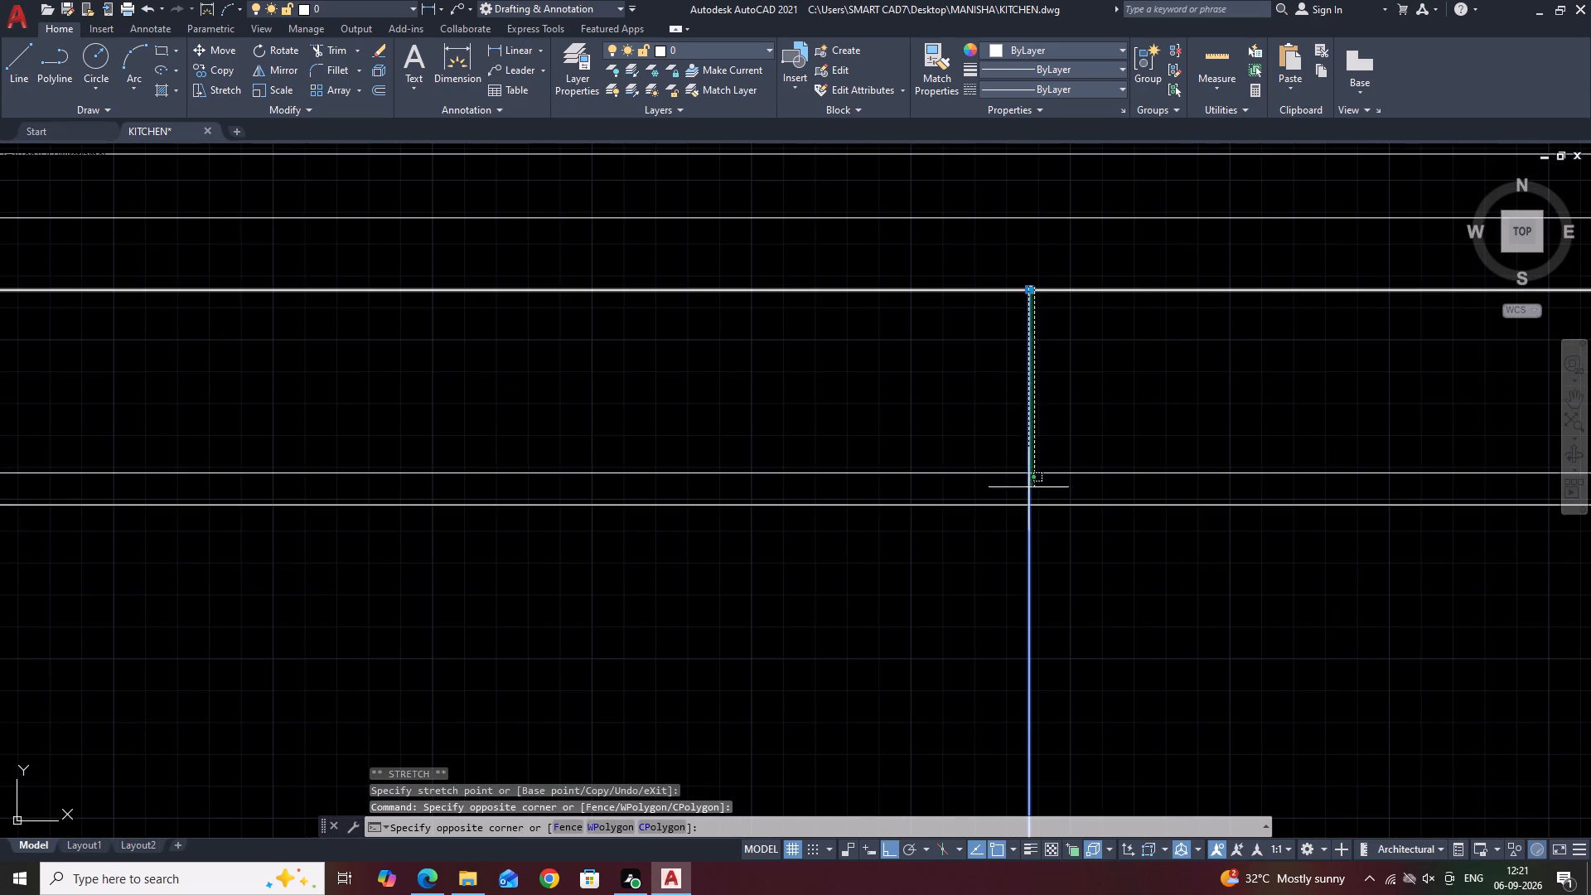
key(Escape)
click(1032, 287)
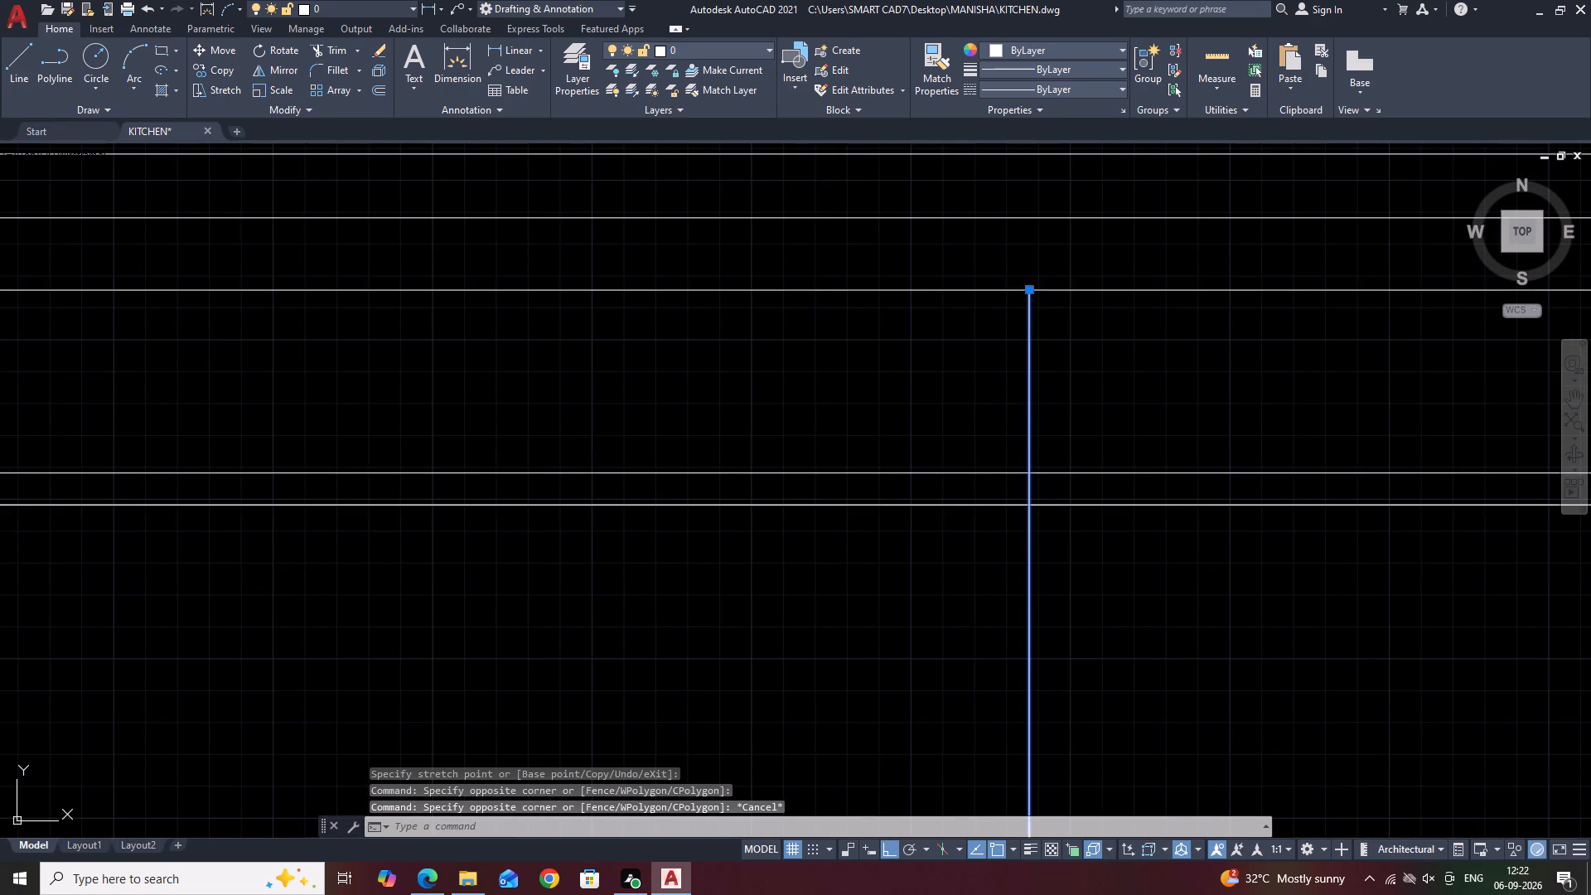
click(1031, 506)
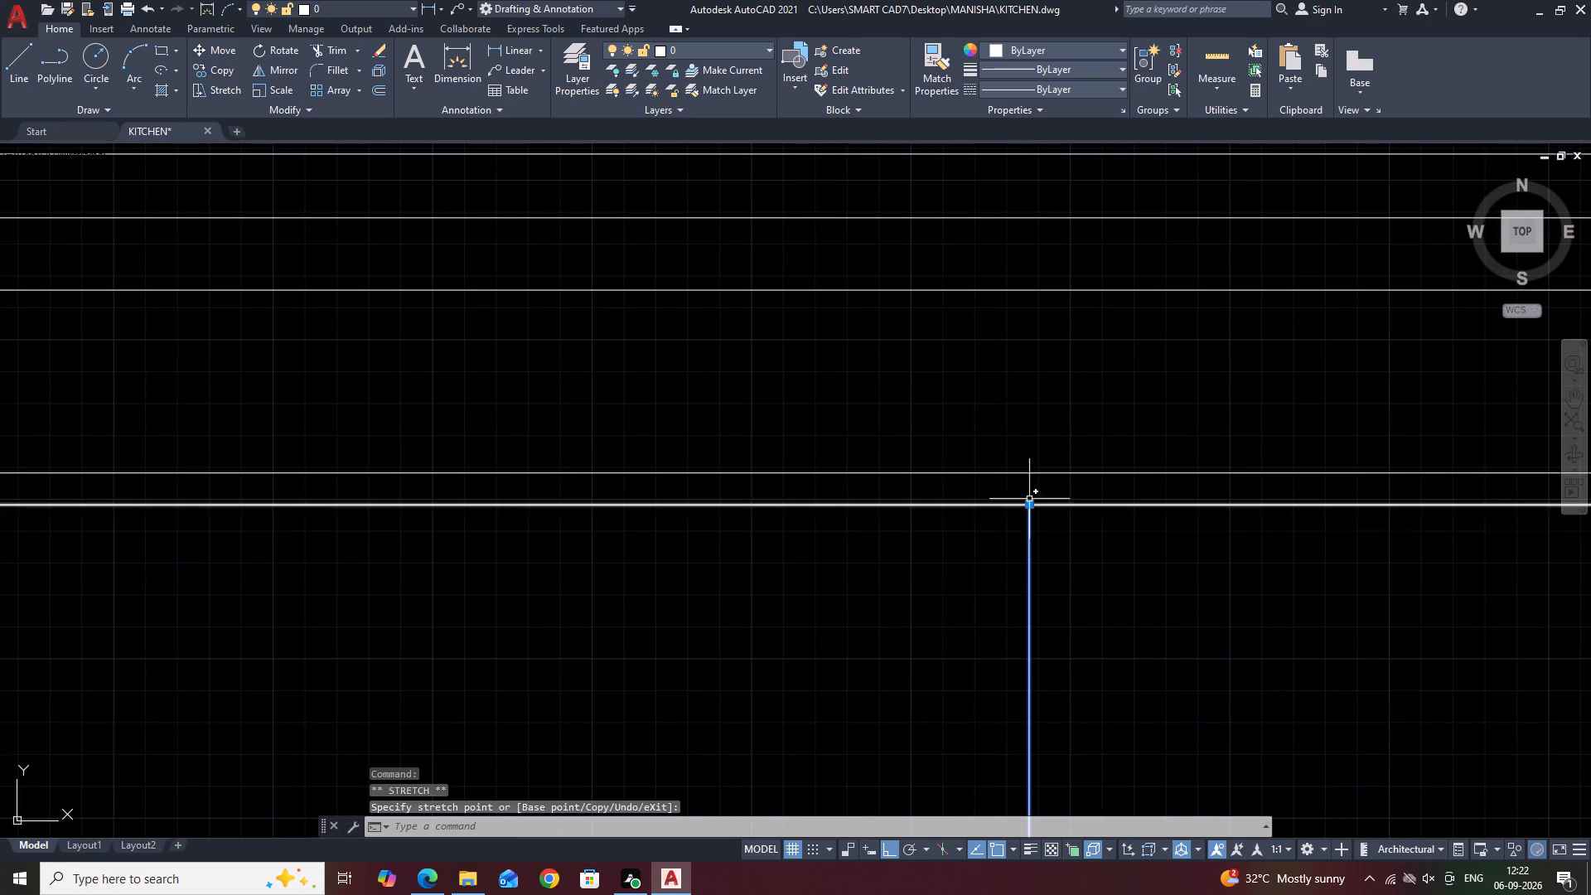
Shorten the divider between the 2'-8" and 3'-3 1/2" bays so its top end meets the cornice's bottom line.
scroll(1008, 428, down, 3)
middle_drag(925, 431, 1043, 346)
scroll(825, 362, up, 2)
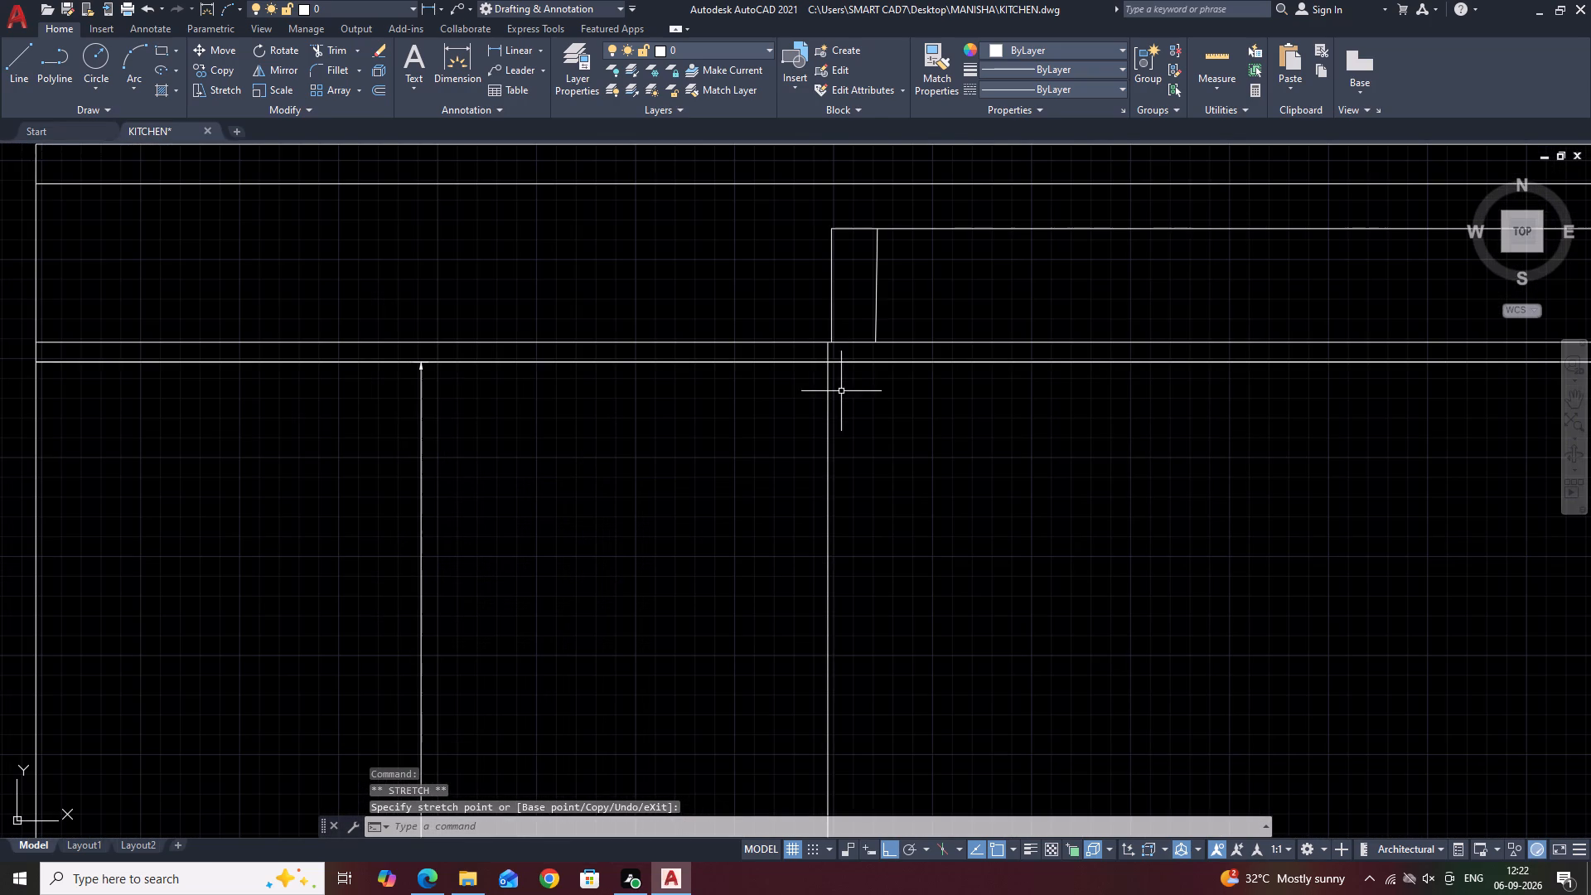
click(842, 392)
click(814, 370)
scroll(834, 358, up, 2)
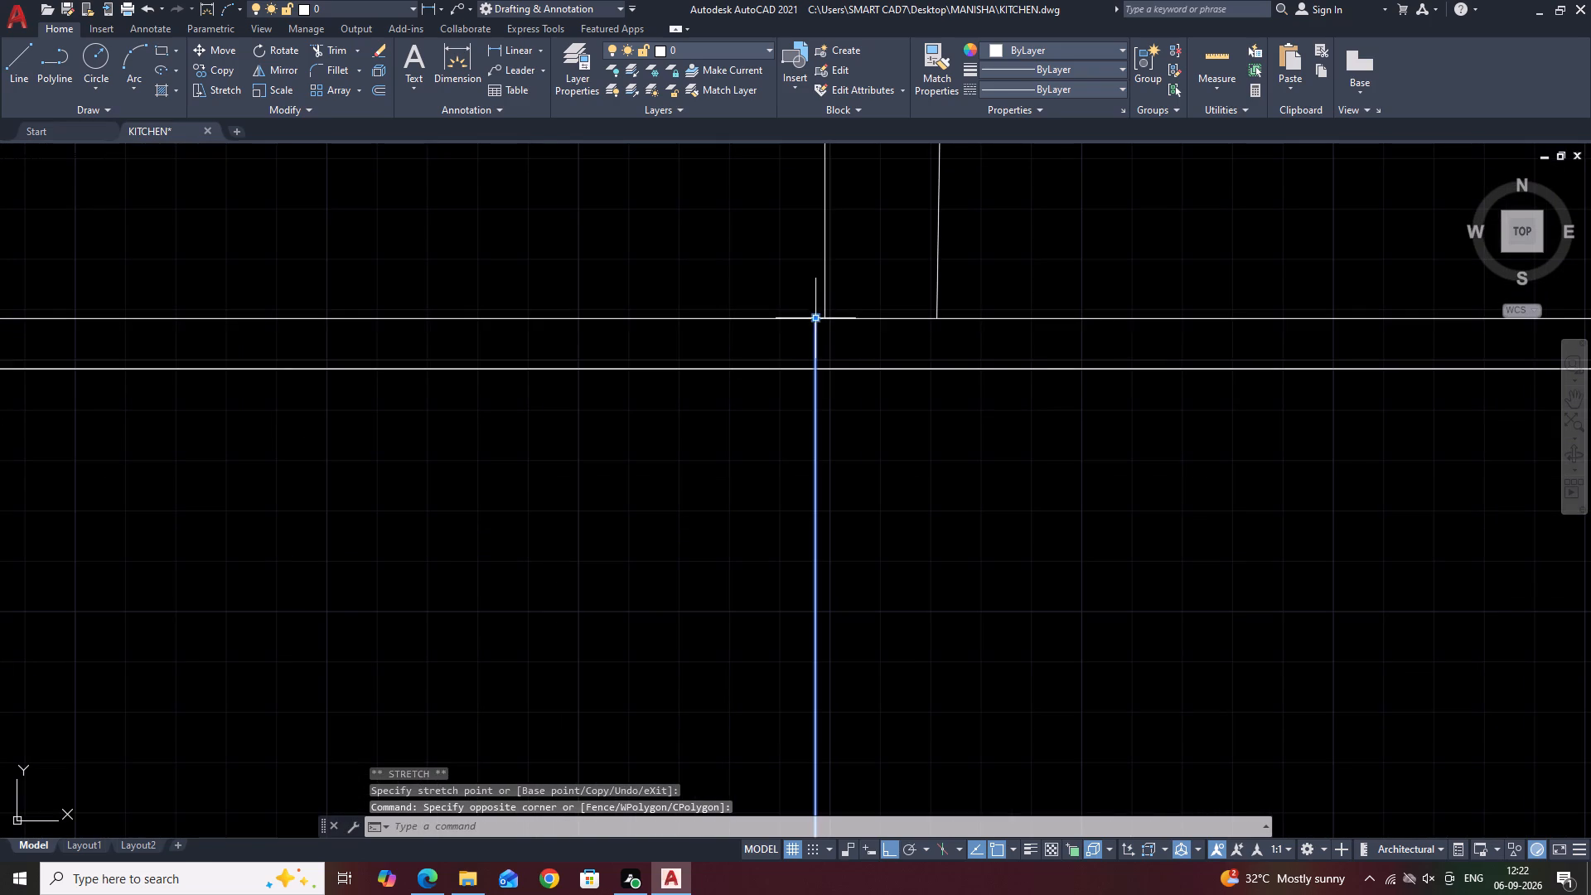
click(815, 321)
click(815, 364)
key(Escape)
Examine the divider tops and the cornice bands along the full width of the elevation.
scroll(676, 259, down, 6)
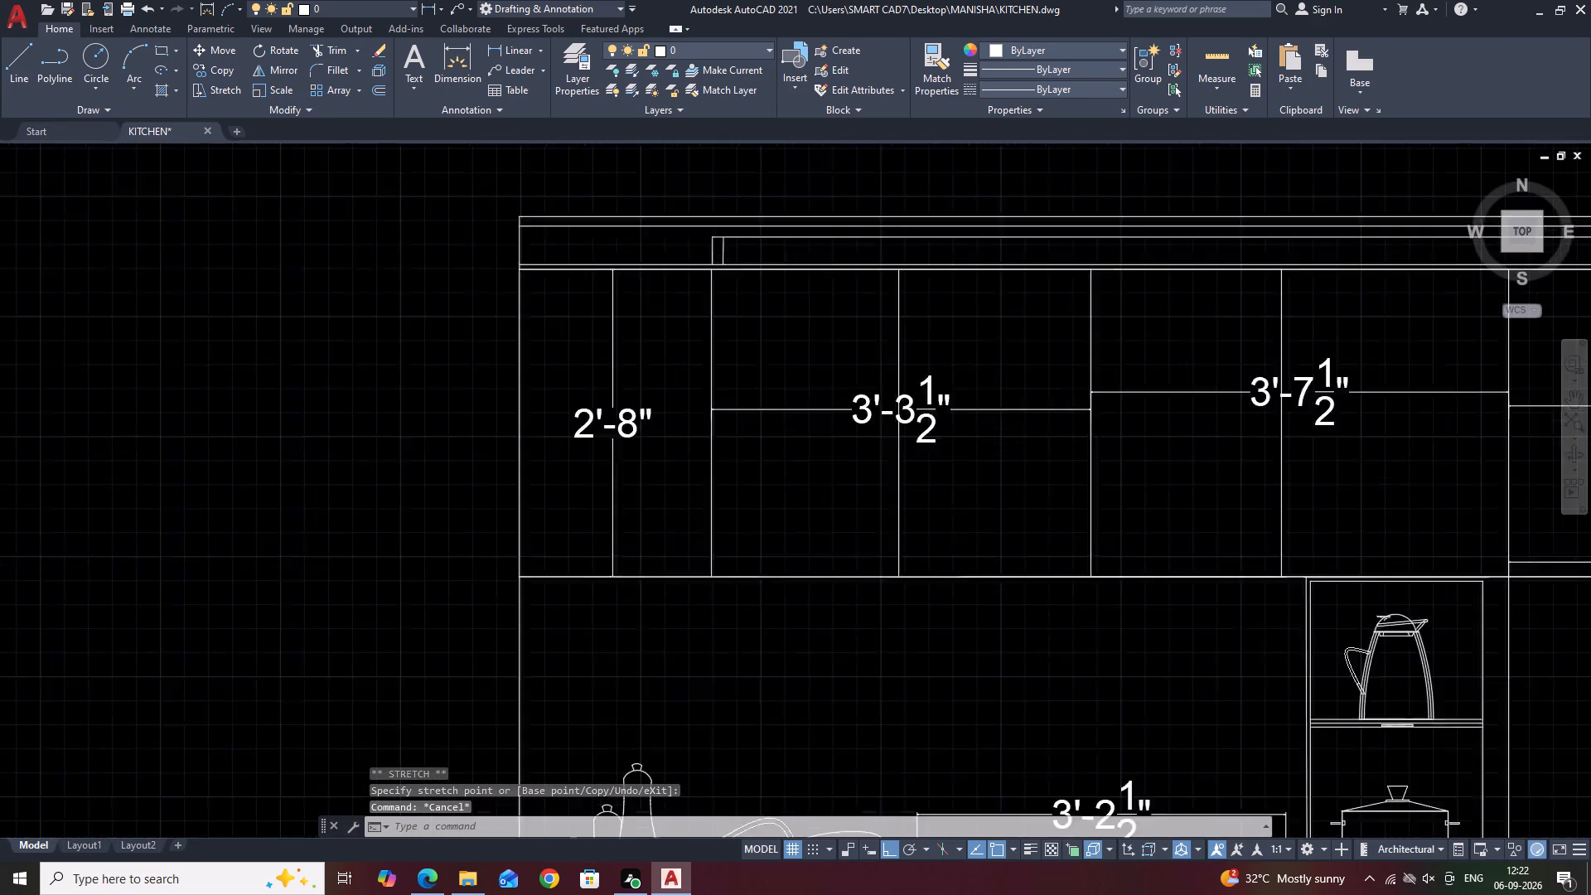
scroll(613, 268, up, 2)
scroll(725, 303, down, 2)
scroll(725, 299, up, 3)
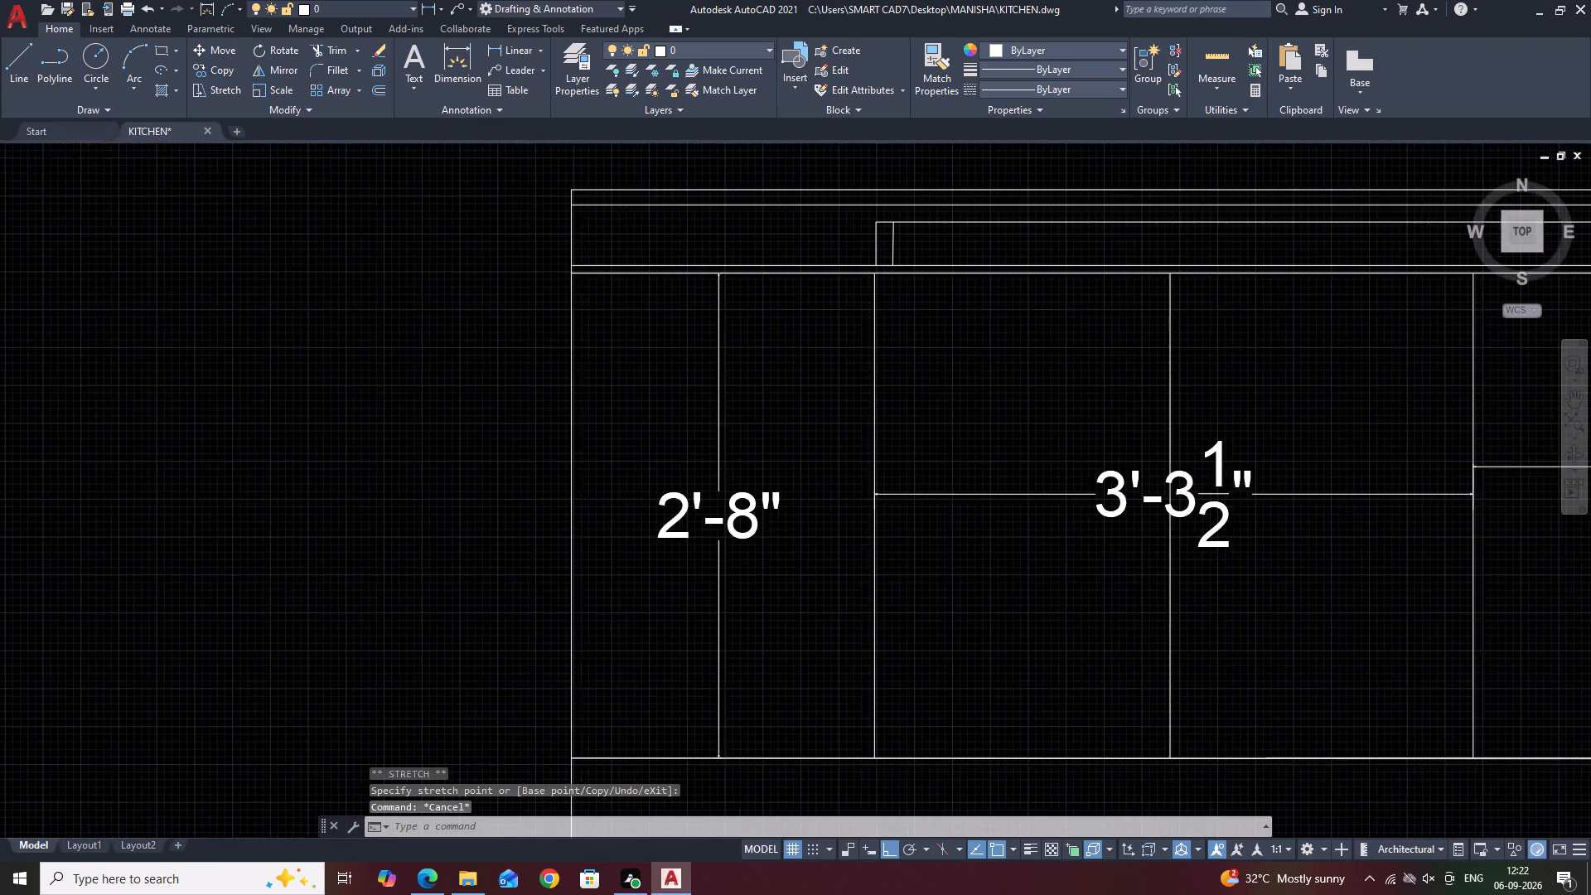
scroll(710, 272, down, 4)
middle_drag(1223, 346, 1022, 283)
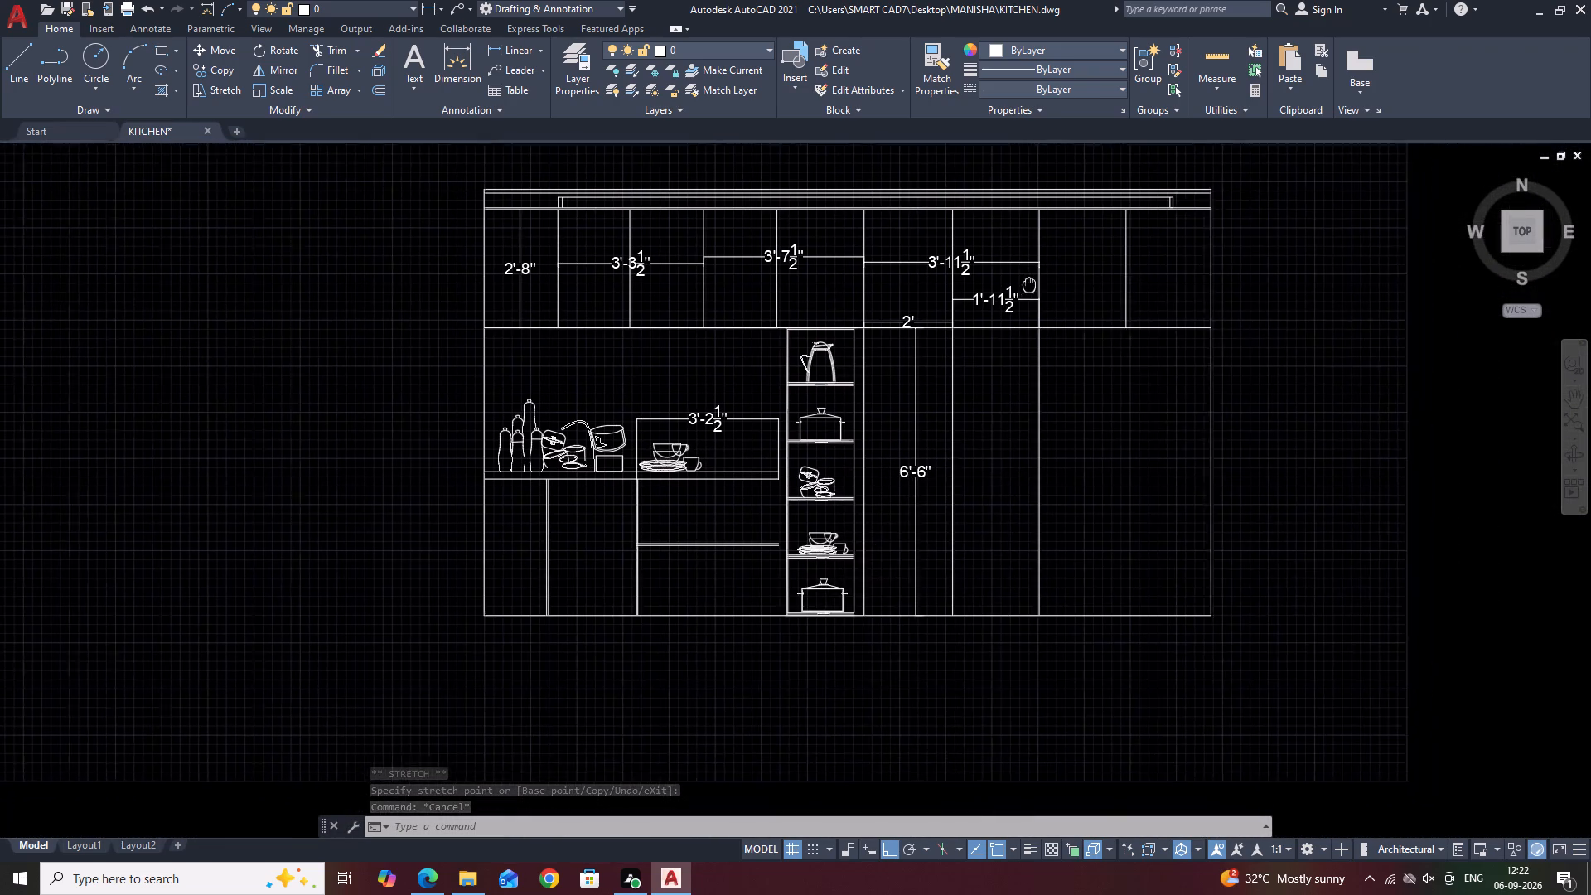
middle_drag(1022, 283, 1005, 279)
middle_drag(1262, 186, 1219, 252)
scroll(1092, 259, up, 2)
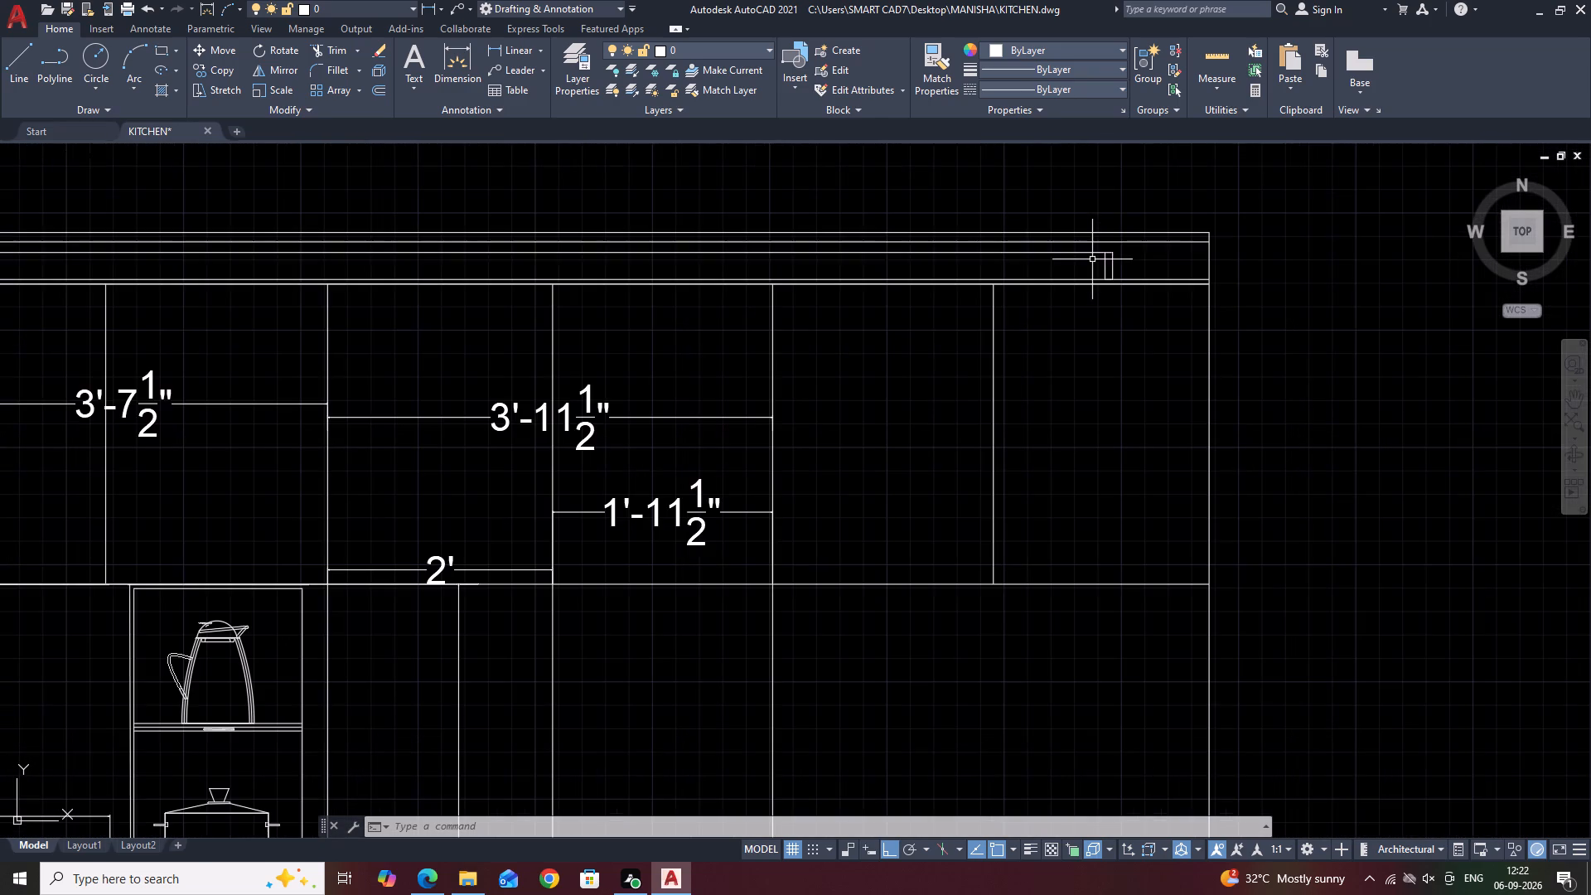
scroll(1194, 252, down, 2)
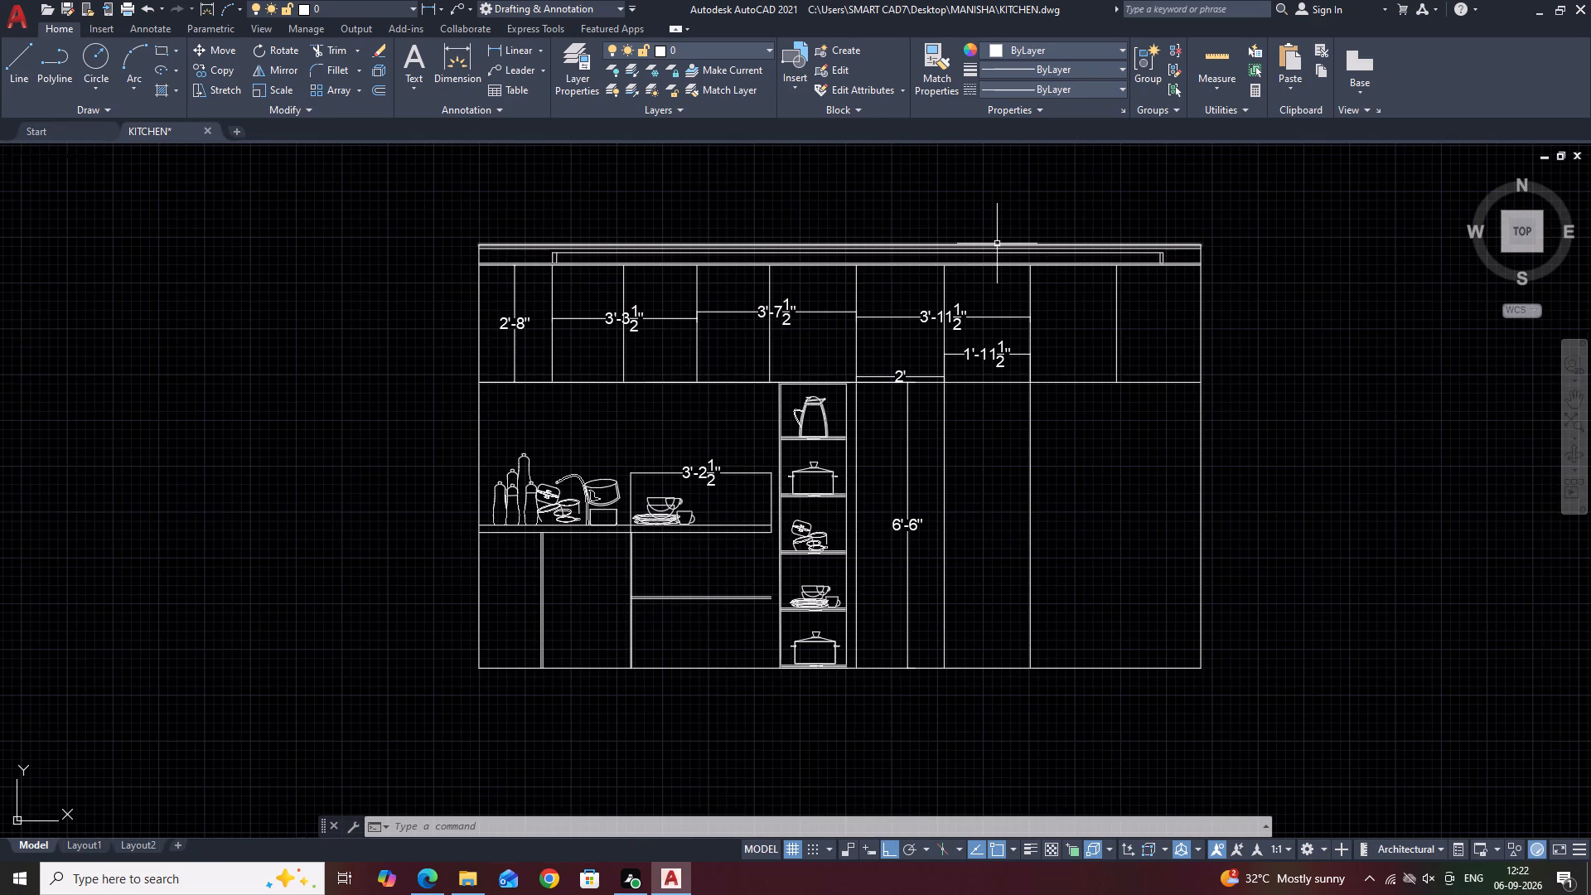
Delete the horizontal cornice line just below the topmost line.
scroll(1173, 256, up, 2)
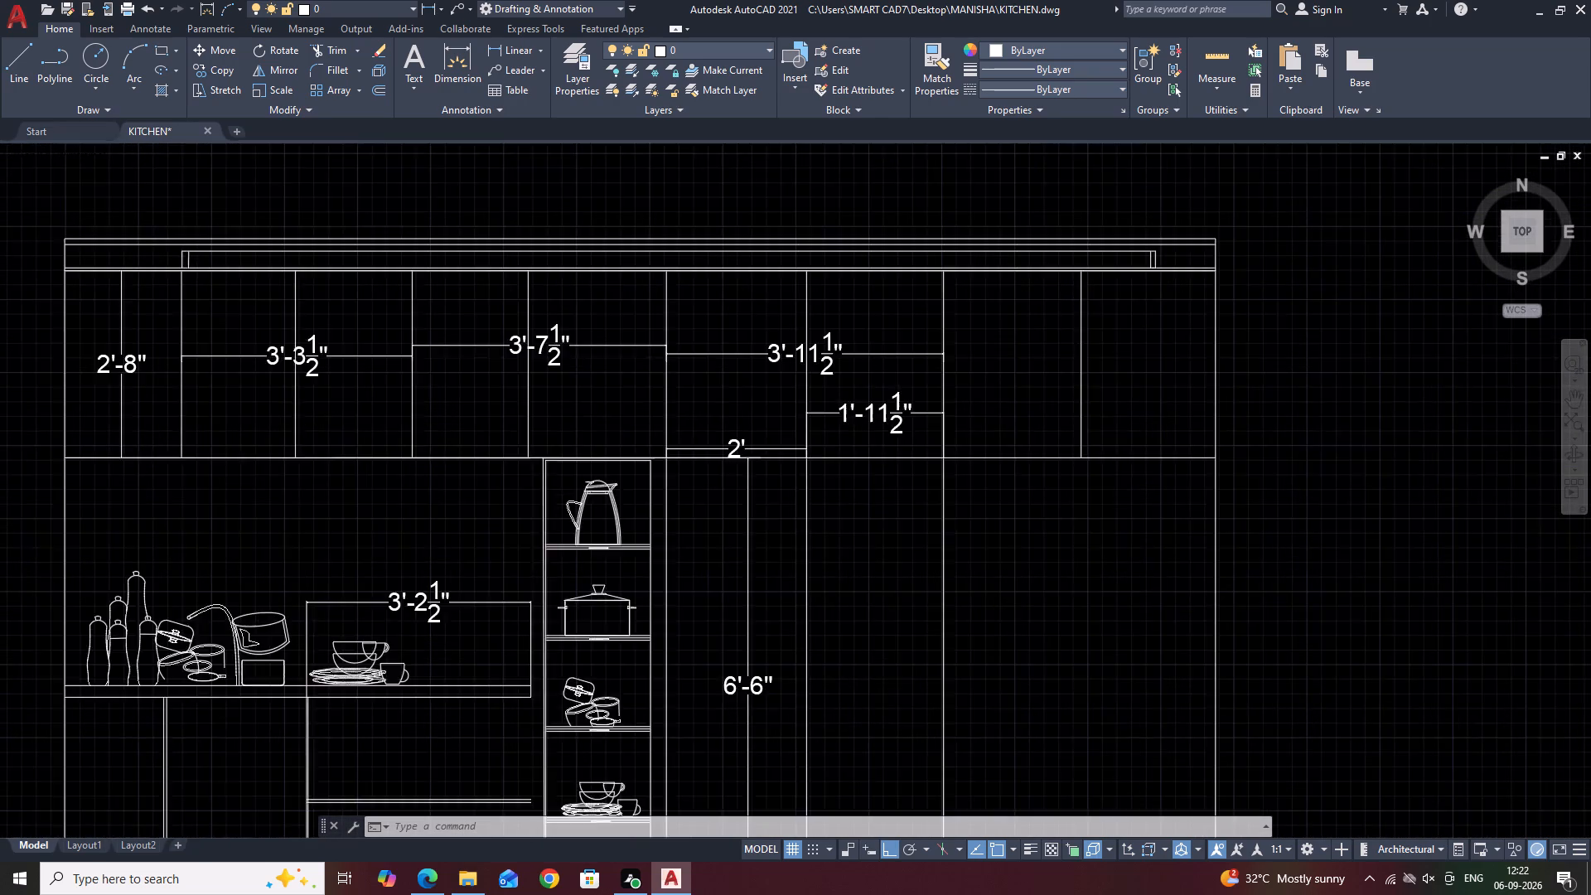
click(1176, 240)
click(1162, 230)
middle_drag(1199, 268, 1183, 368)
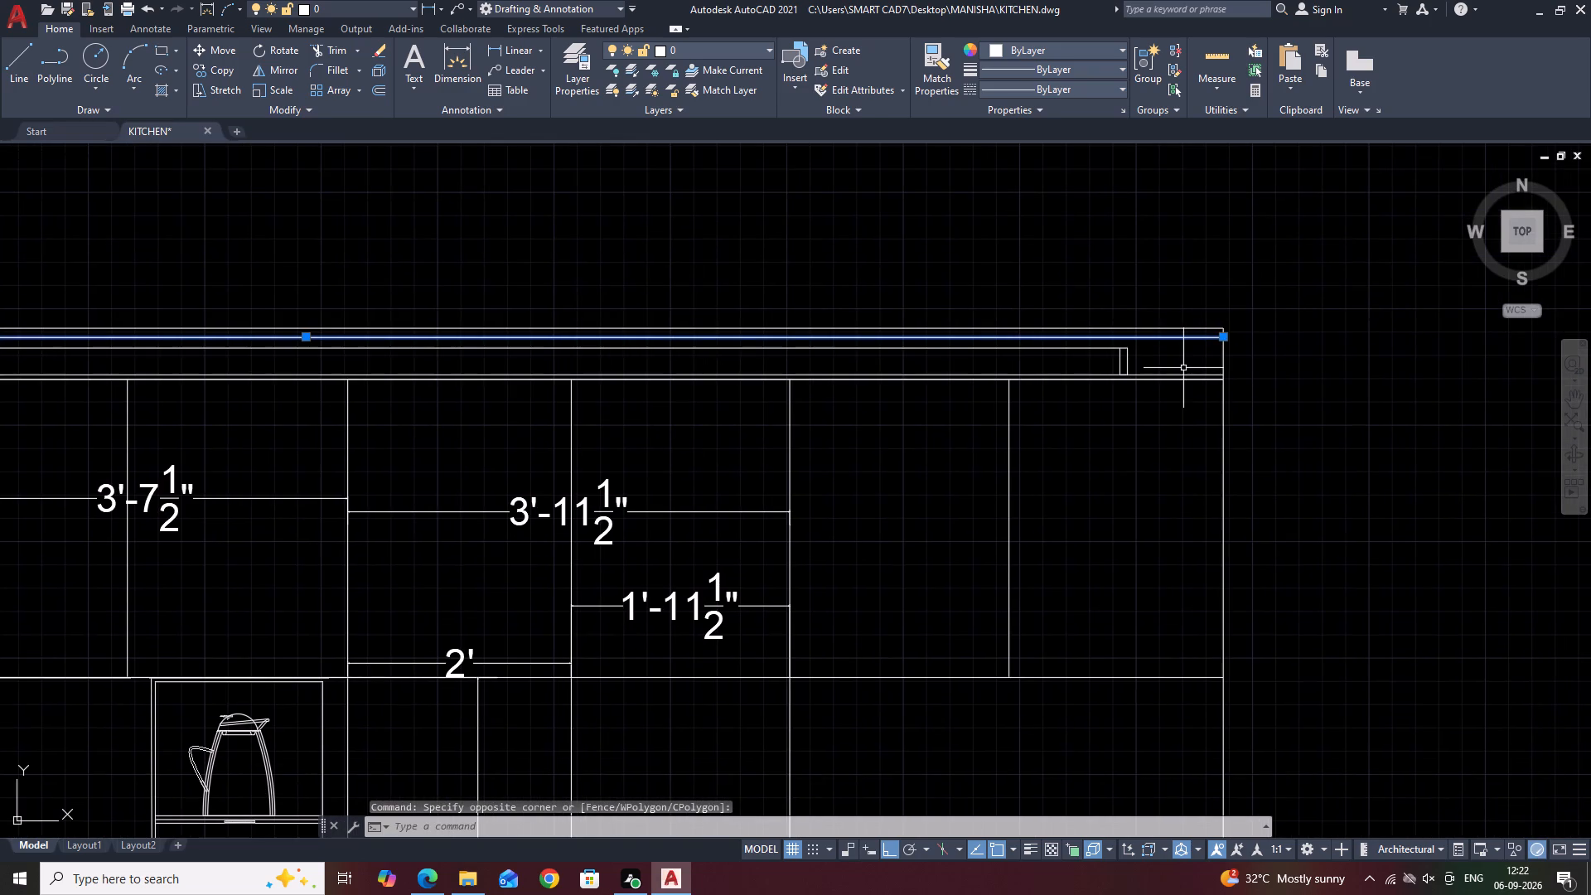
key(Delete)
Offset the cornice's top line 2" upward.
click(1179, 322)
click(1162, 346)
text(O)
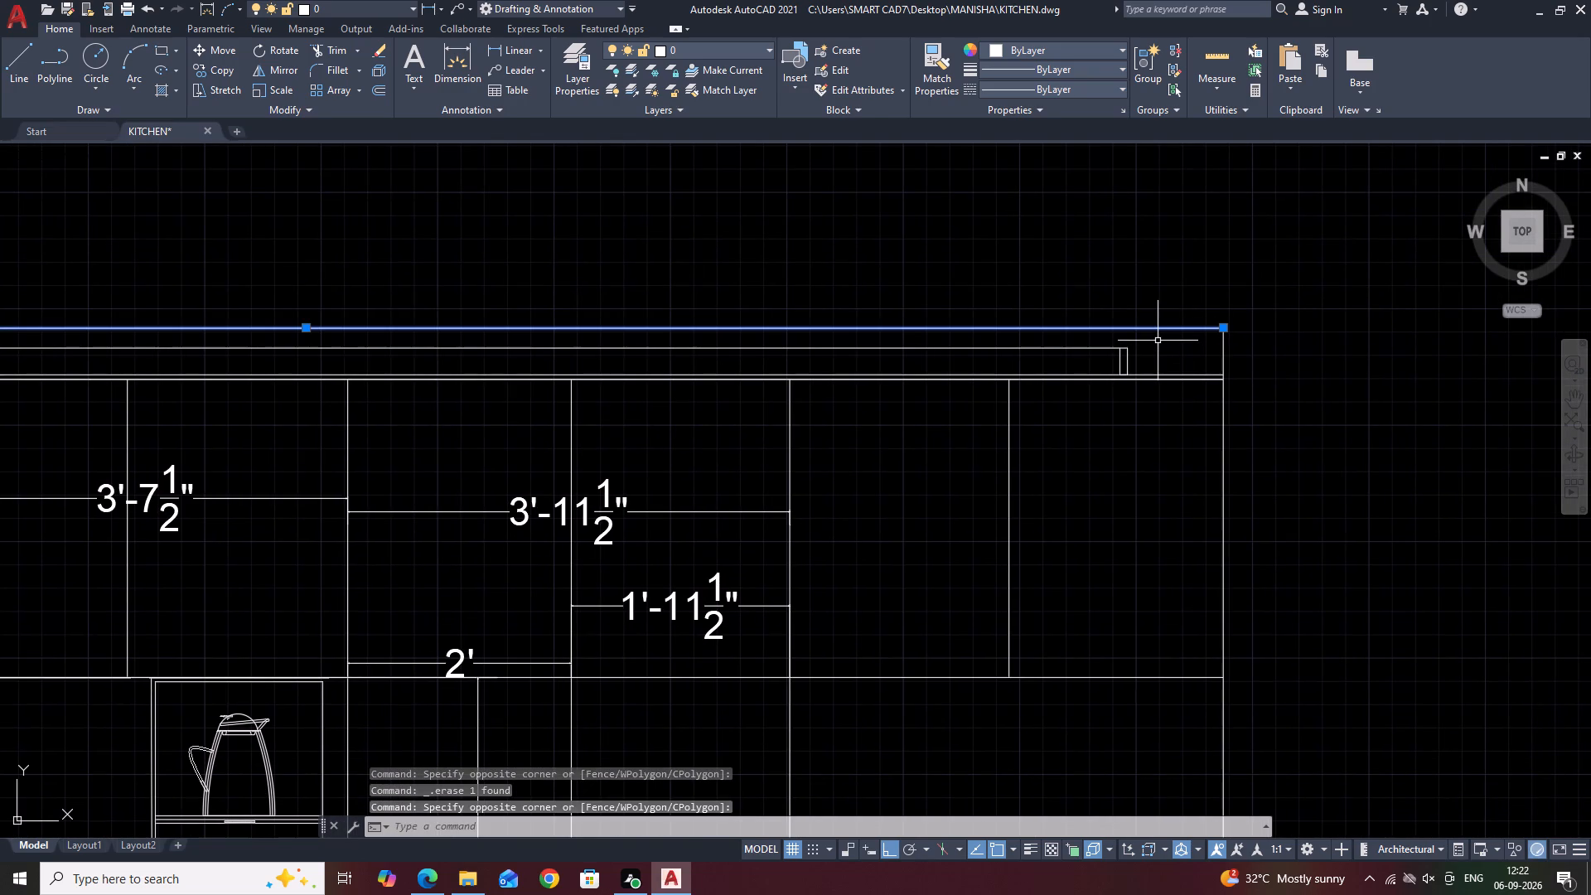
key(space)
key(2)
key(space)
click(1119, 278)
middle_drag(1214, 316, 1262, 394)
key(Escape)
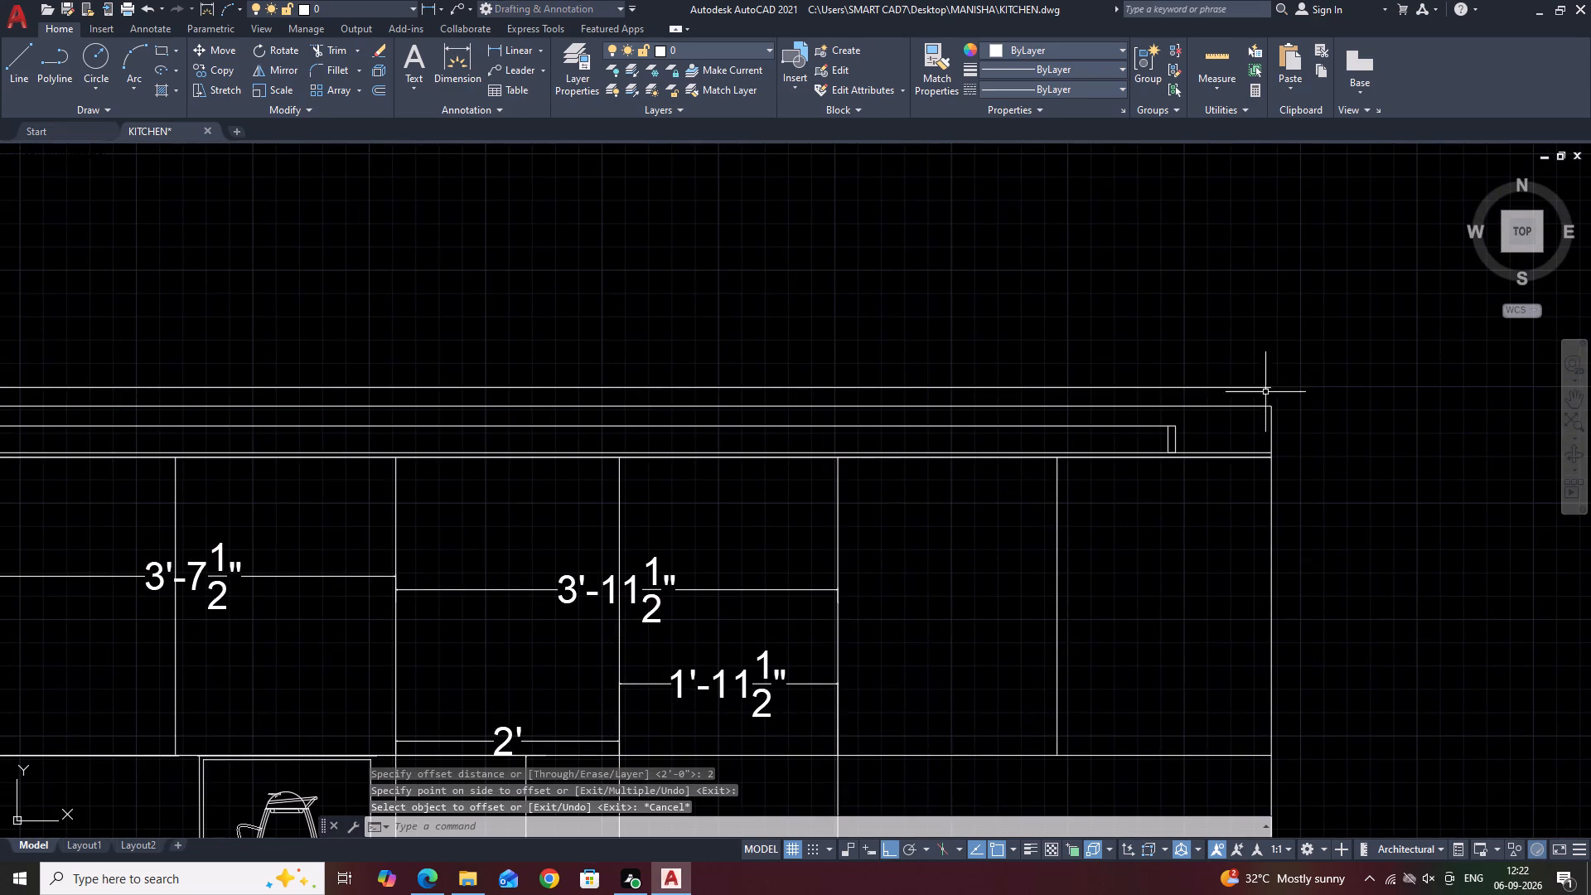
Extend the elevation's left outline edge up to the new top cornice line.
middle_drag(1150, 389, 1237, 370)
scroll(1283, 356, down, 2)
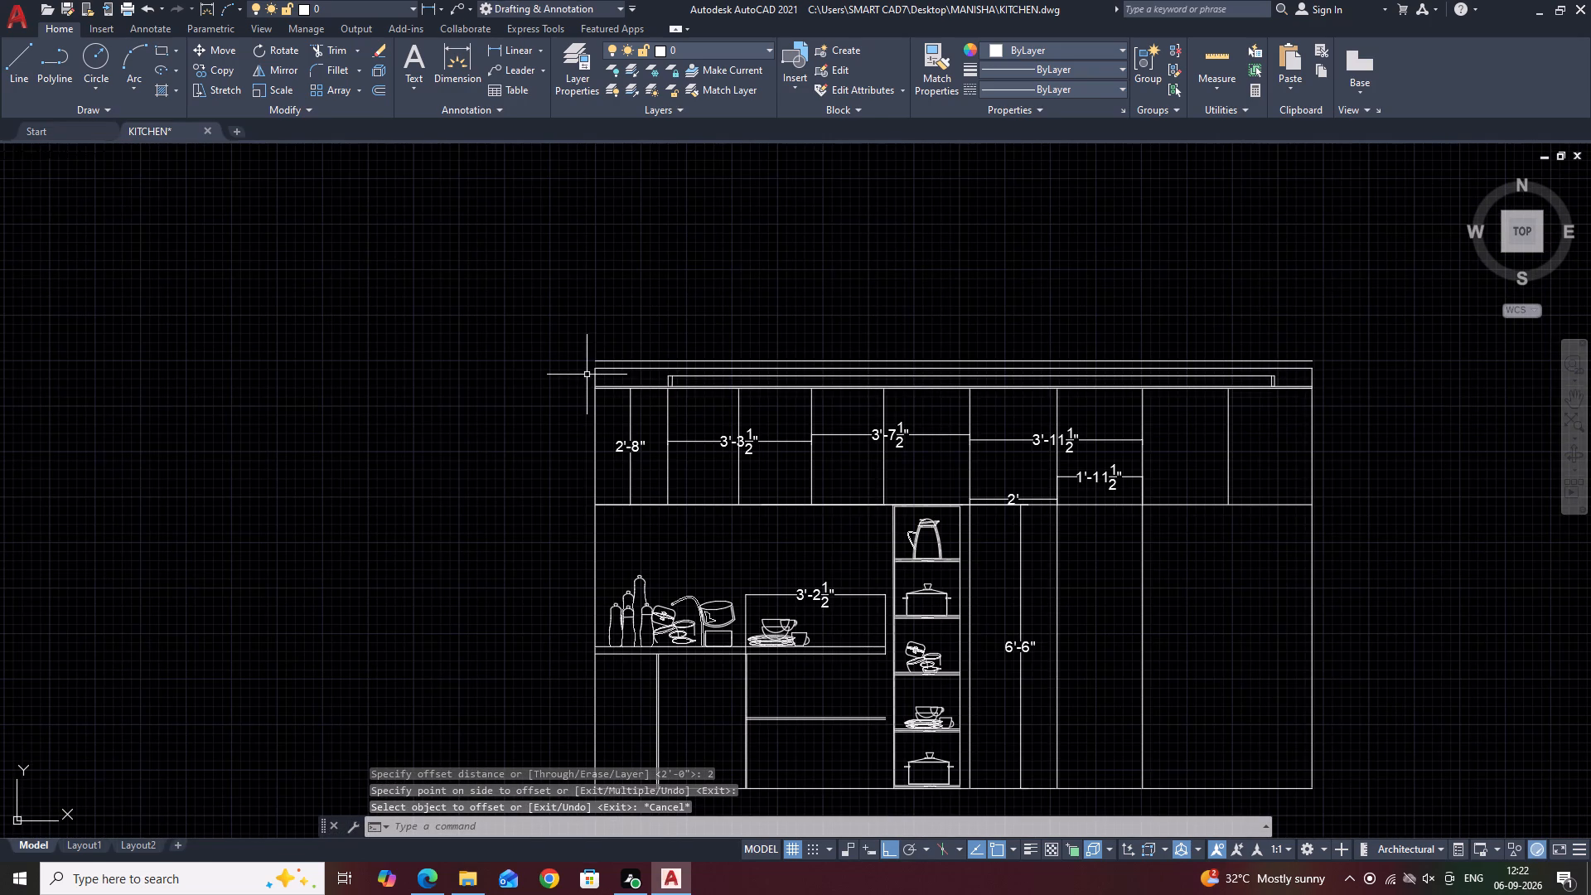
scroll(663, 377, up, 2)
middle_drag(776, 303, 757, 341)
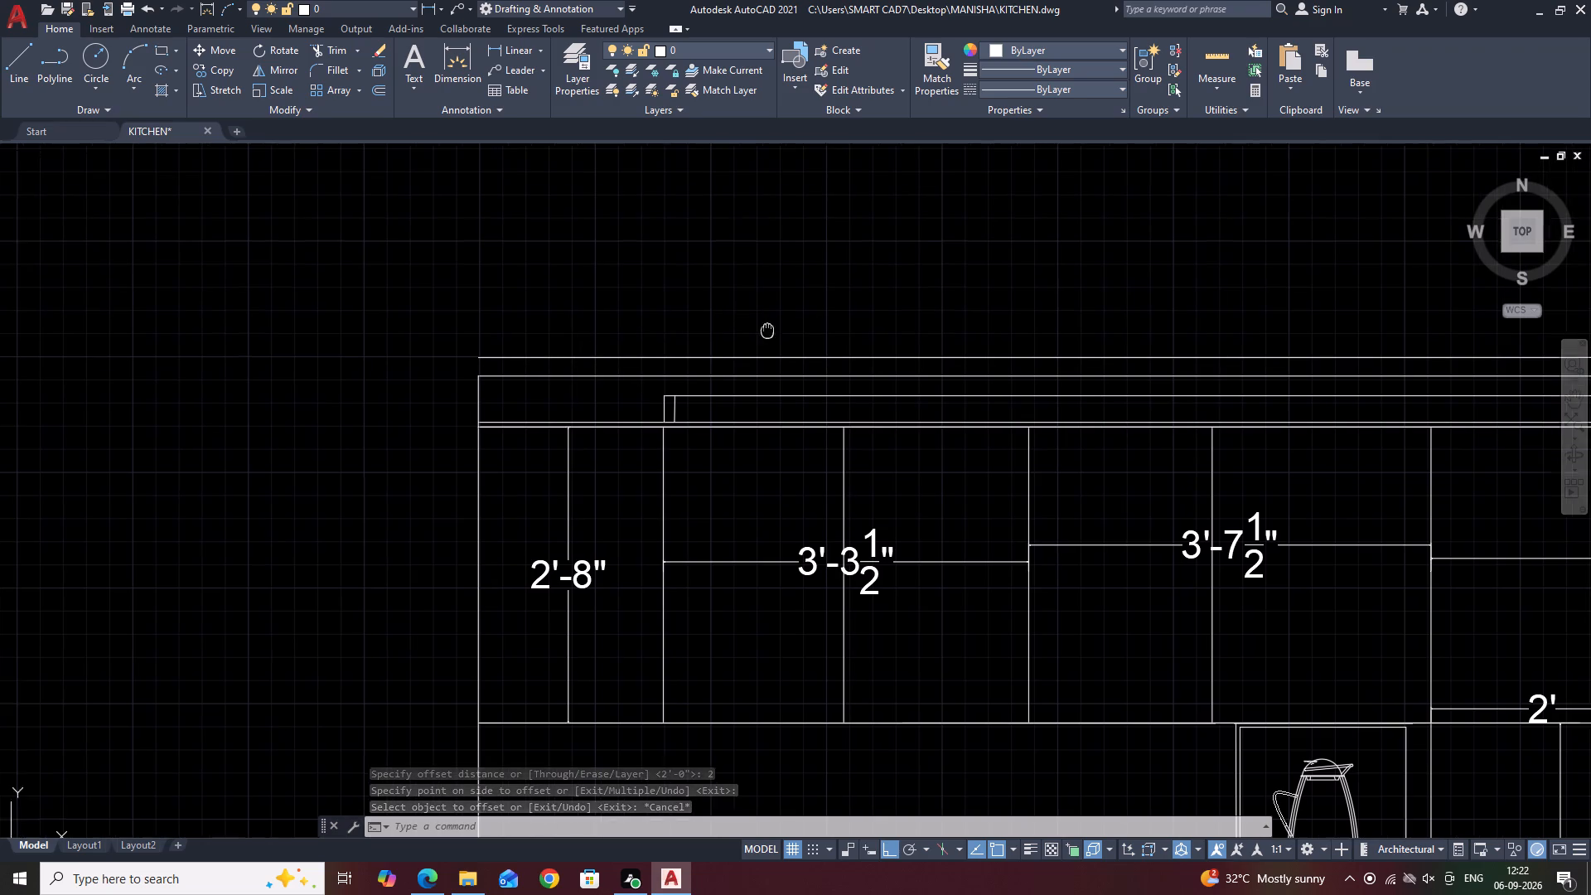
middle_drag(757, 341, 752, 346)
key(e)
text(X)
key(space)
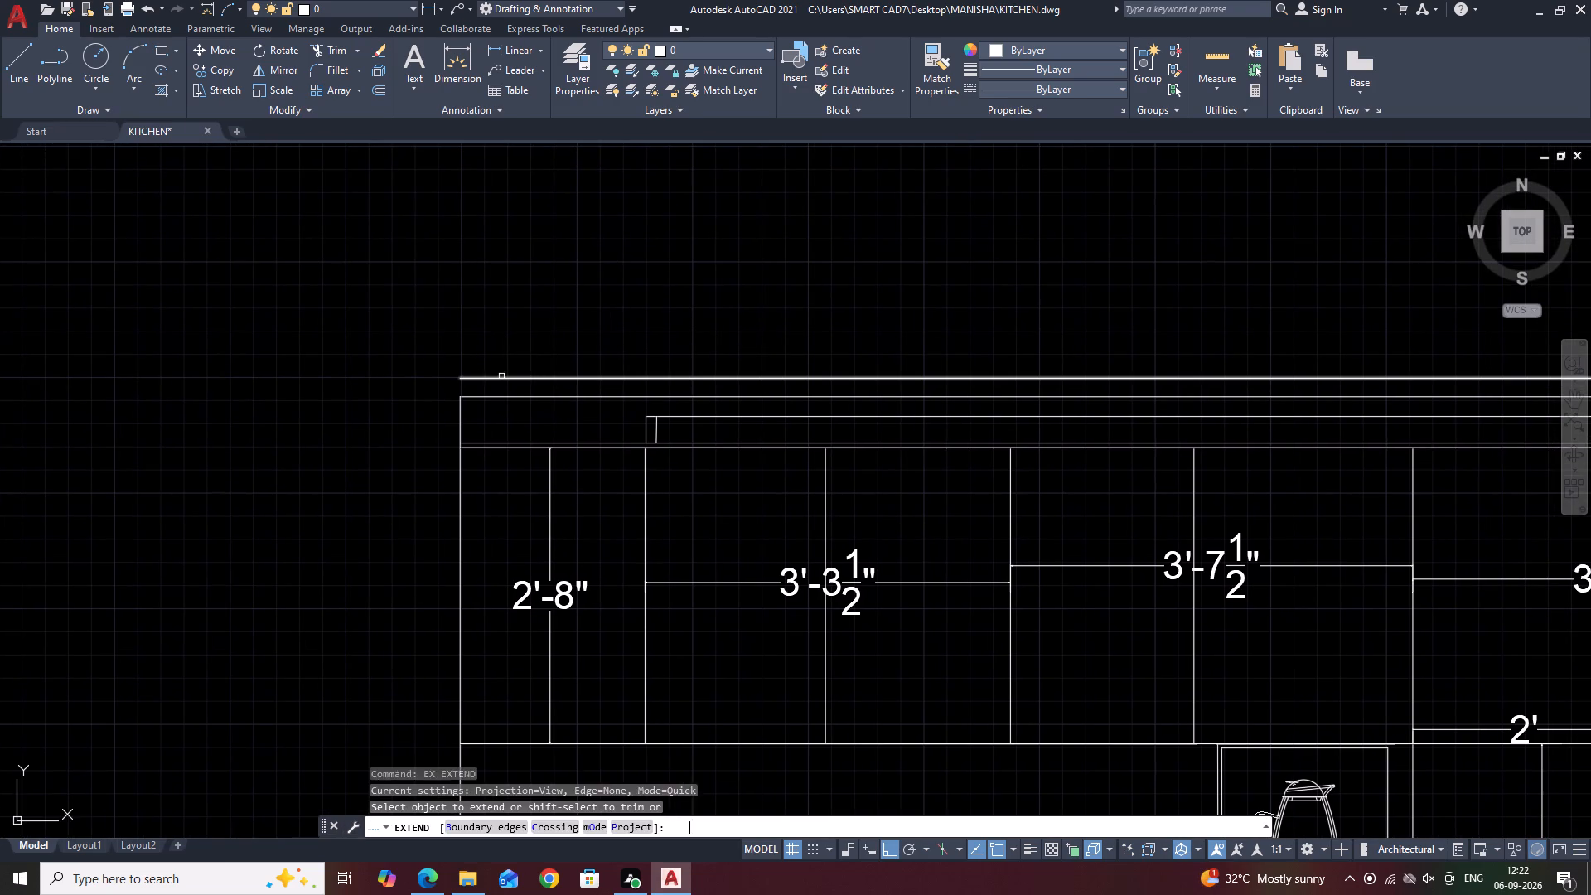
click(463, 417)
click(457, 394)
key(Escape)
Extend the elevation's right outline edge up to the new top cornice line.
scroll(429, 359, down, 2)
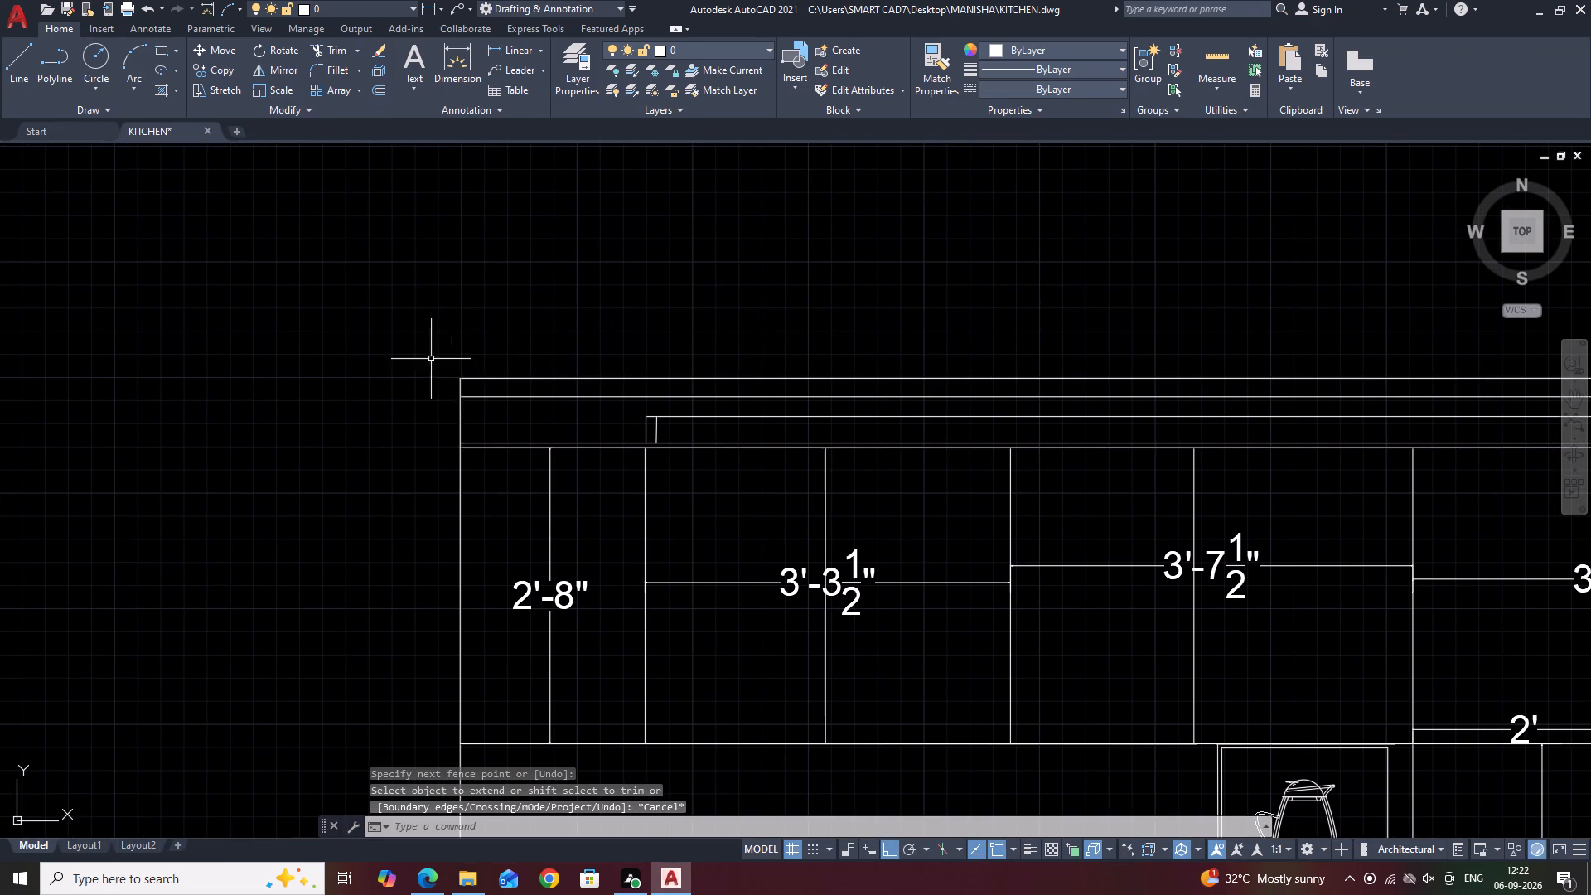
scroll(431, 359, down, 2)
key(space)
scroll(683, 371, up, 4)
drag(803, 362, 786, 357)
click(721, 344)
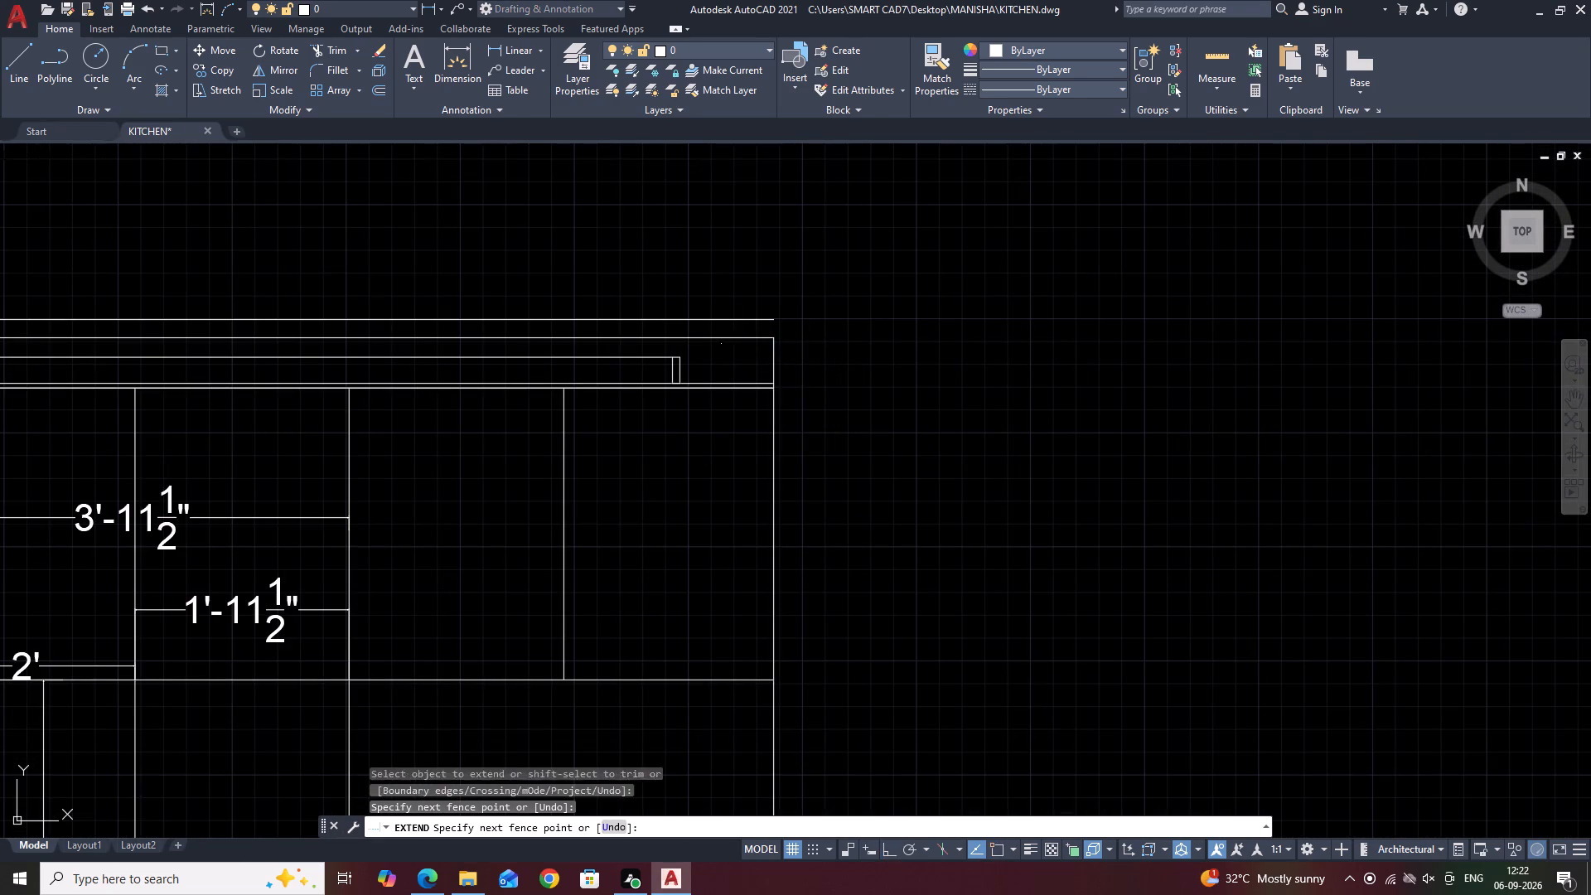
click(789, 353)
key(Escape)
Inspect the whole elevation, from the raised cornice down to the counter and shelf unit.
scroll(750, 329, down, 4)
middle_drag(847, 339, 932, 319)
scroll(737, 328, up, 2)
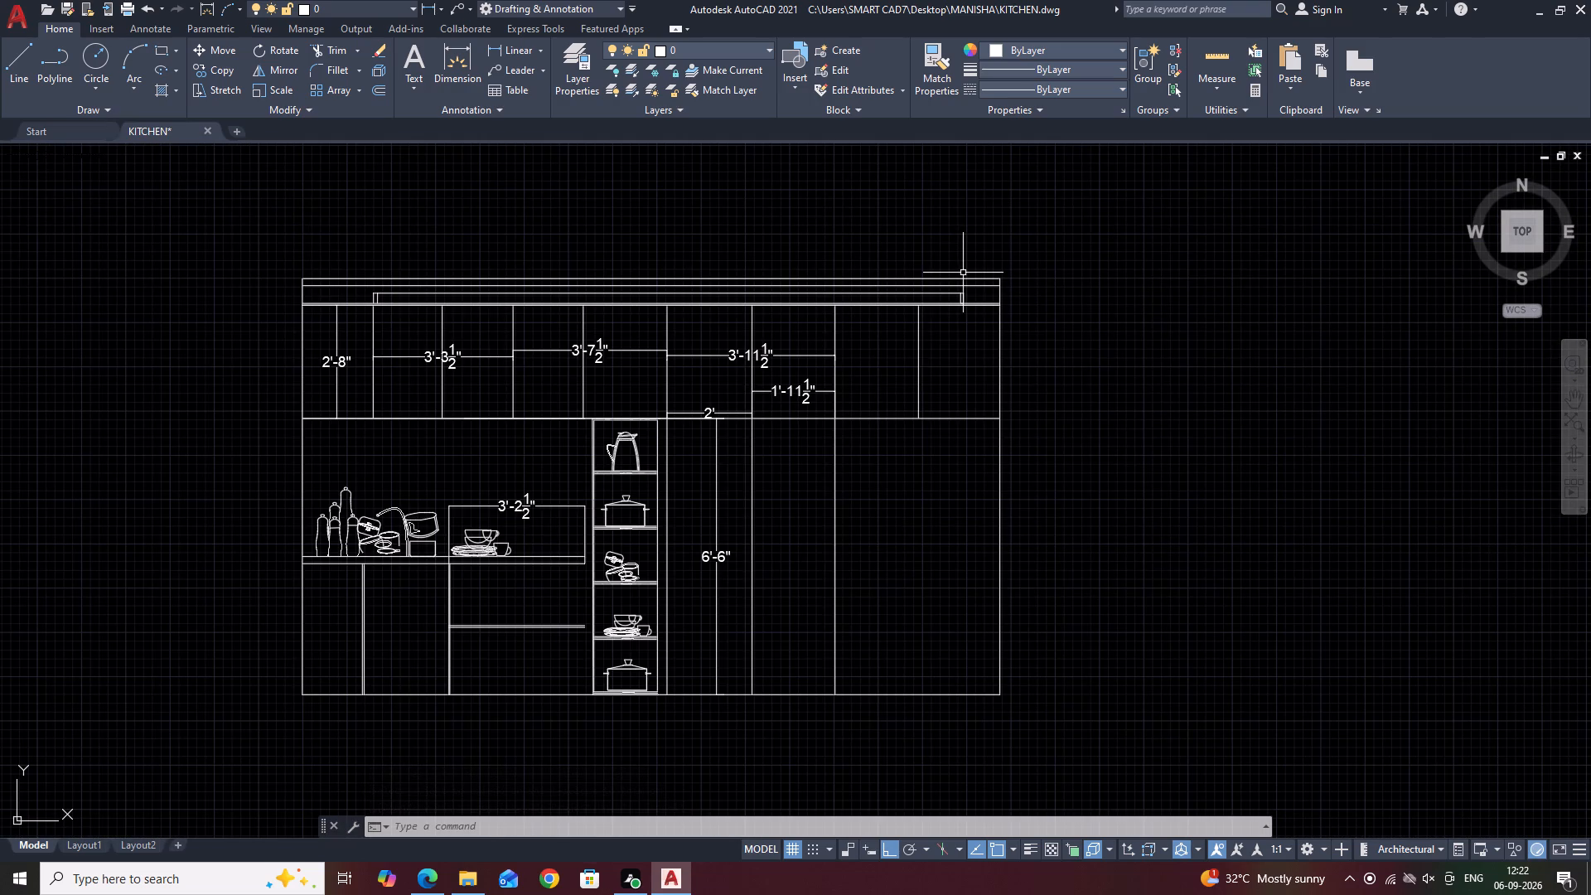
scroll(963, 273, up, 1)
scroll(909, 359, down, 3)
middle_drag(964, 418, 986, 371)
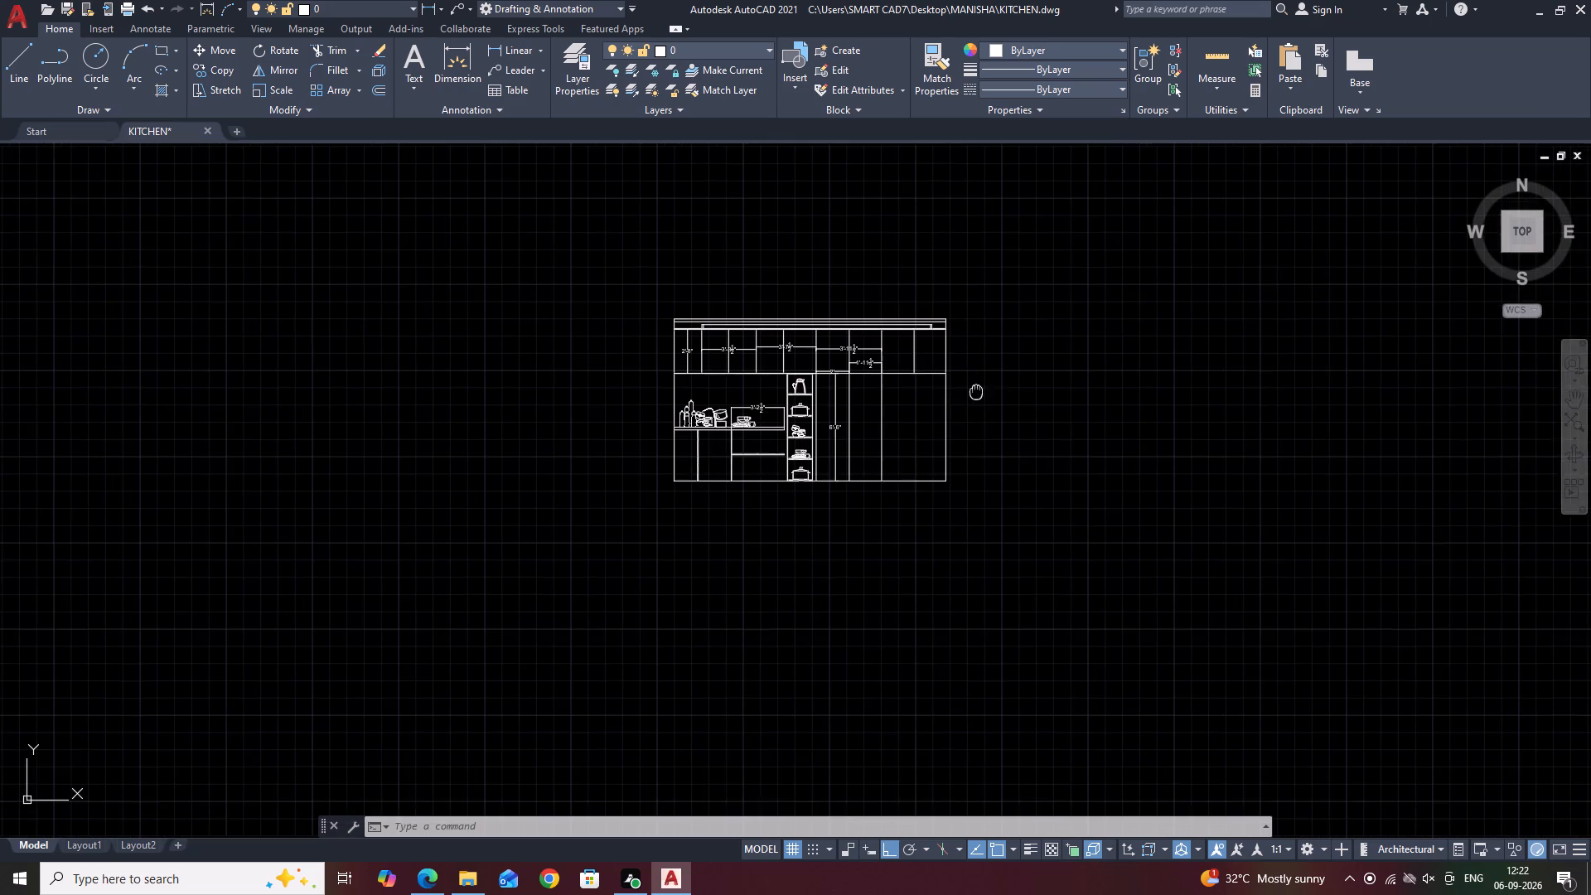
middle_drag(986, 371, 994, 354)
scroll(912, 358, up, 3)
scroll(996, 352, up, 1)
middle_drag(1047, 356, 1093, 412)
scroll(953, 376, down, 3)
middle_drag(1084, 356, 956, 376)
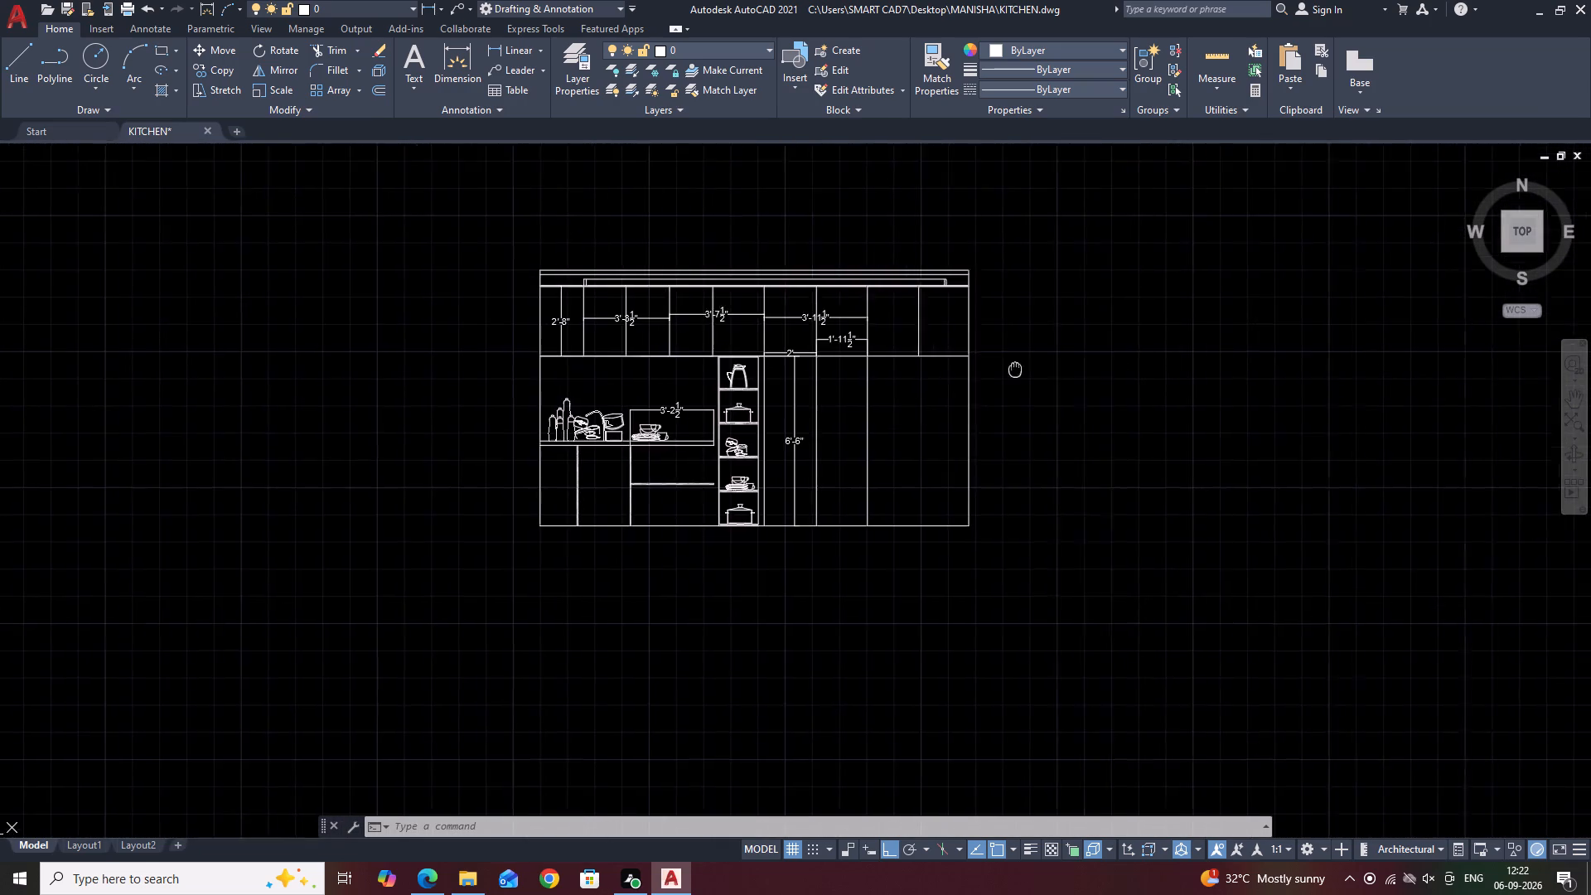
middle_drag(956, 376, 868, 381)
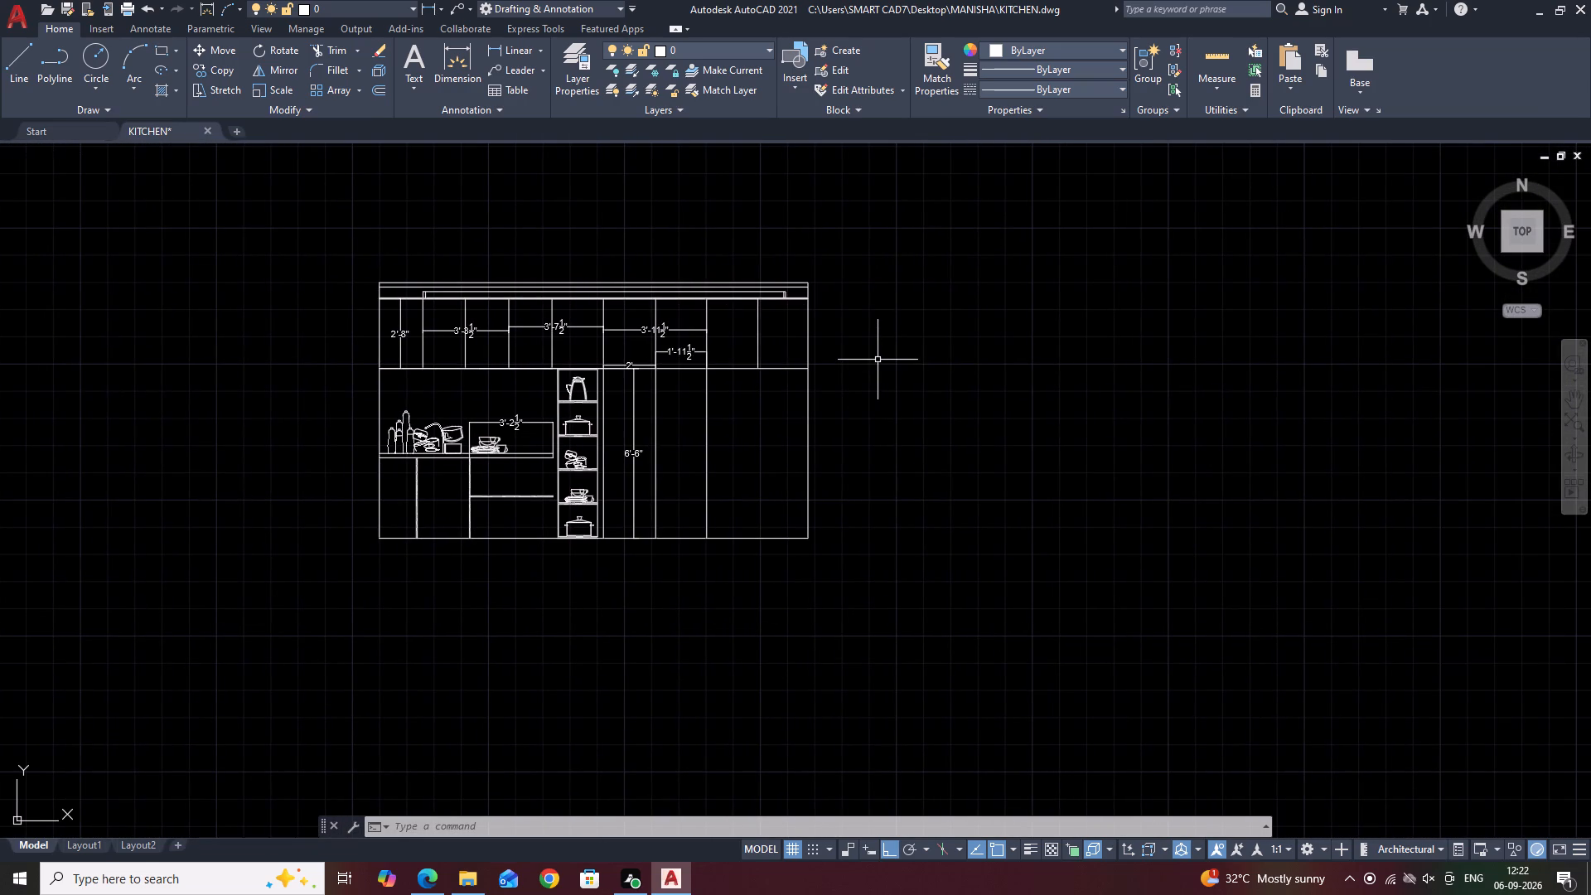
scroll(549, 408, up, 3)
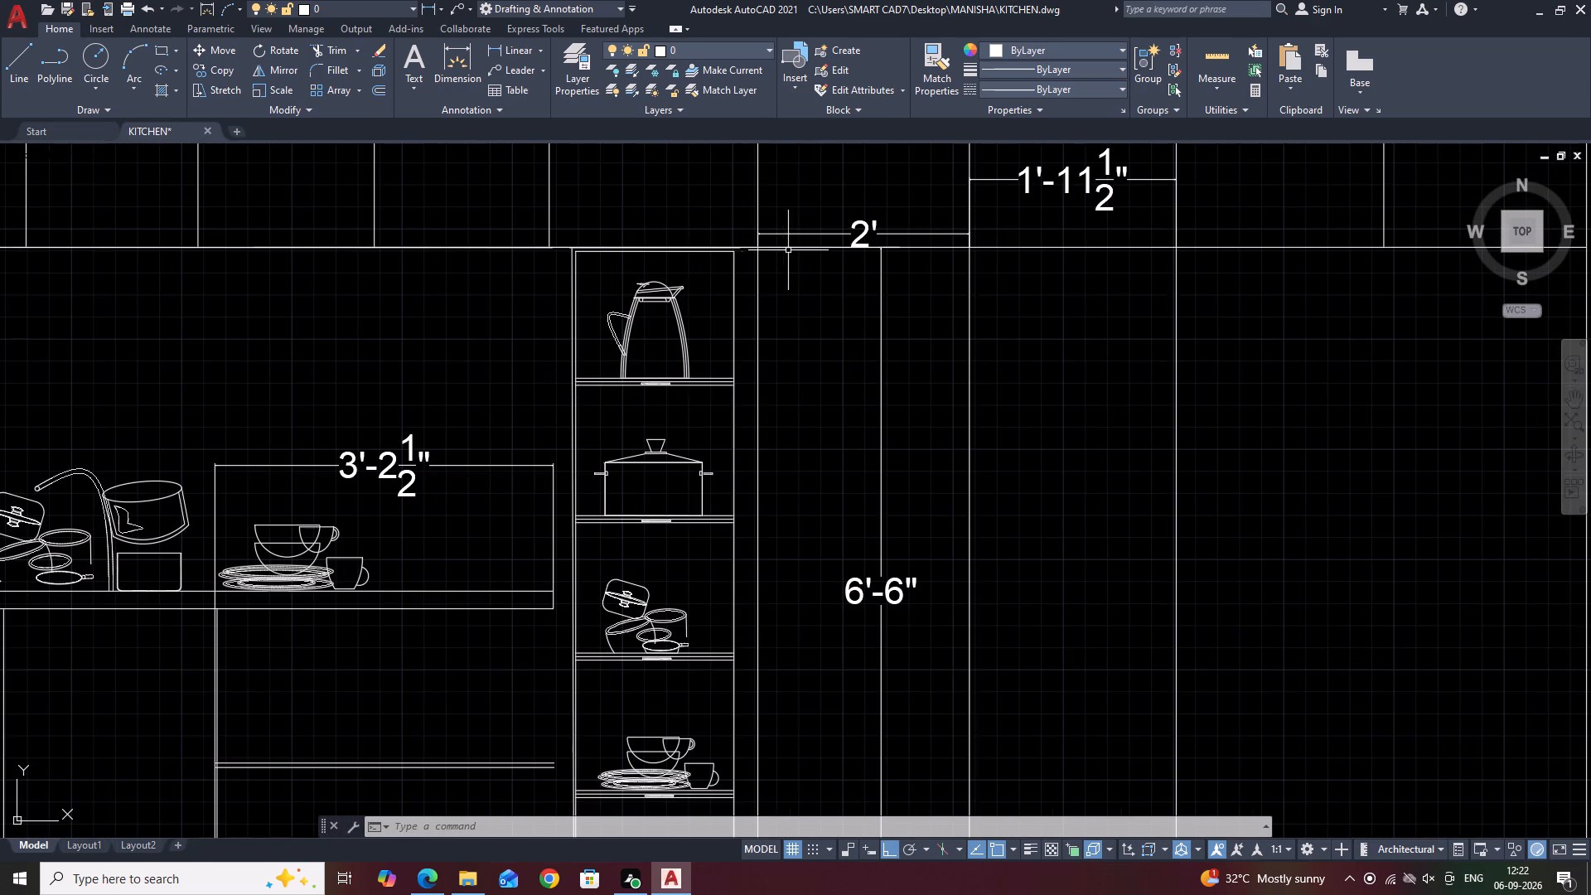
middle_drag(783, 250, 970, 182)
scroll(932, 210, down, 1)
middle_drag(840, 255, 945, 307)
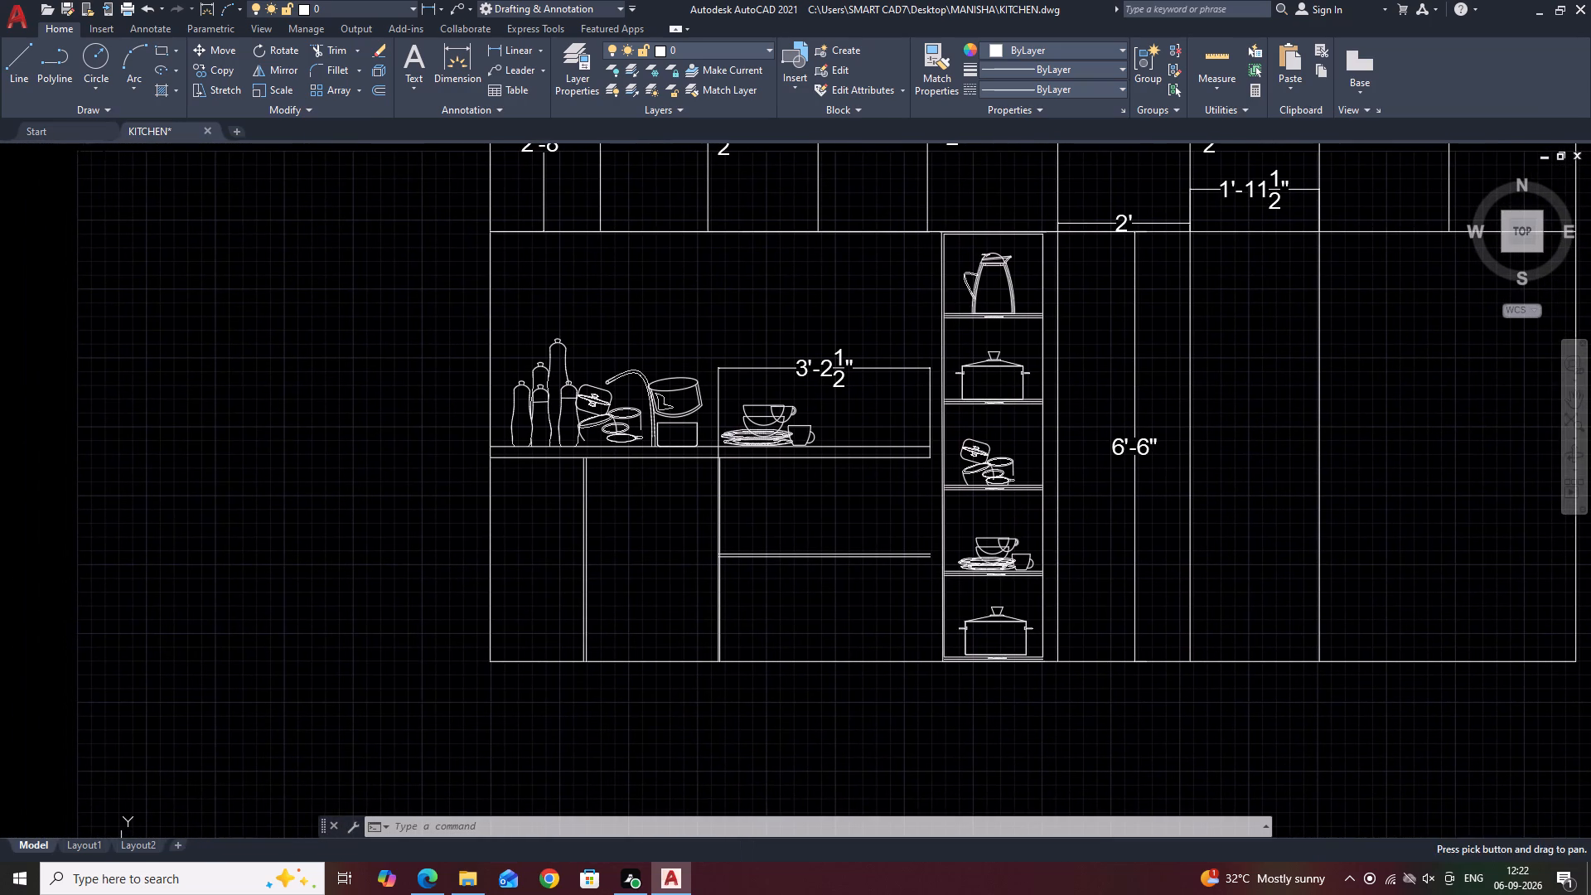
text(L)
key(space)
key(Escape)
Stretch the middle divider of the 3'-7 1/2" bay down to the elevation's base line, between the counter and the shelf unit.
drag(964, 202, 953, 199)
click(921, 186)
click(931, 233)
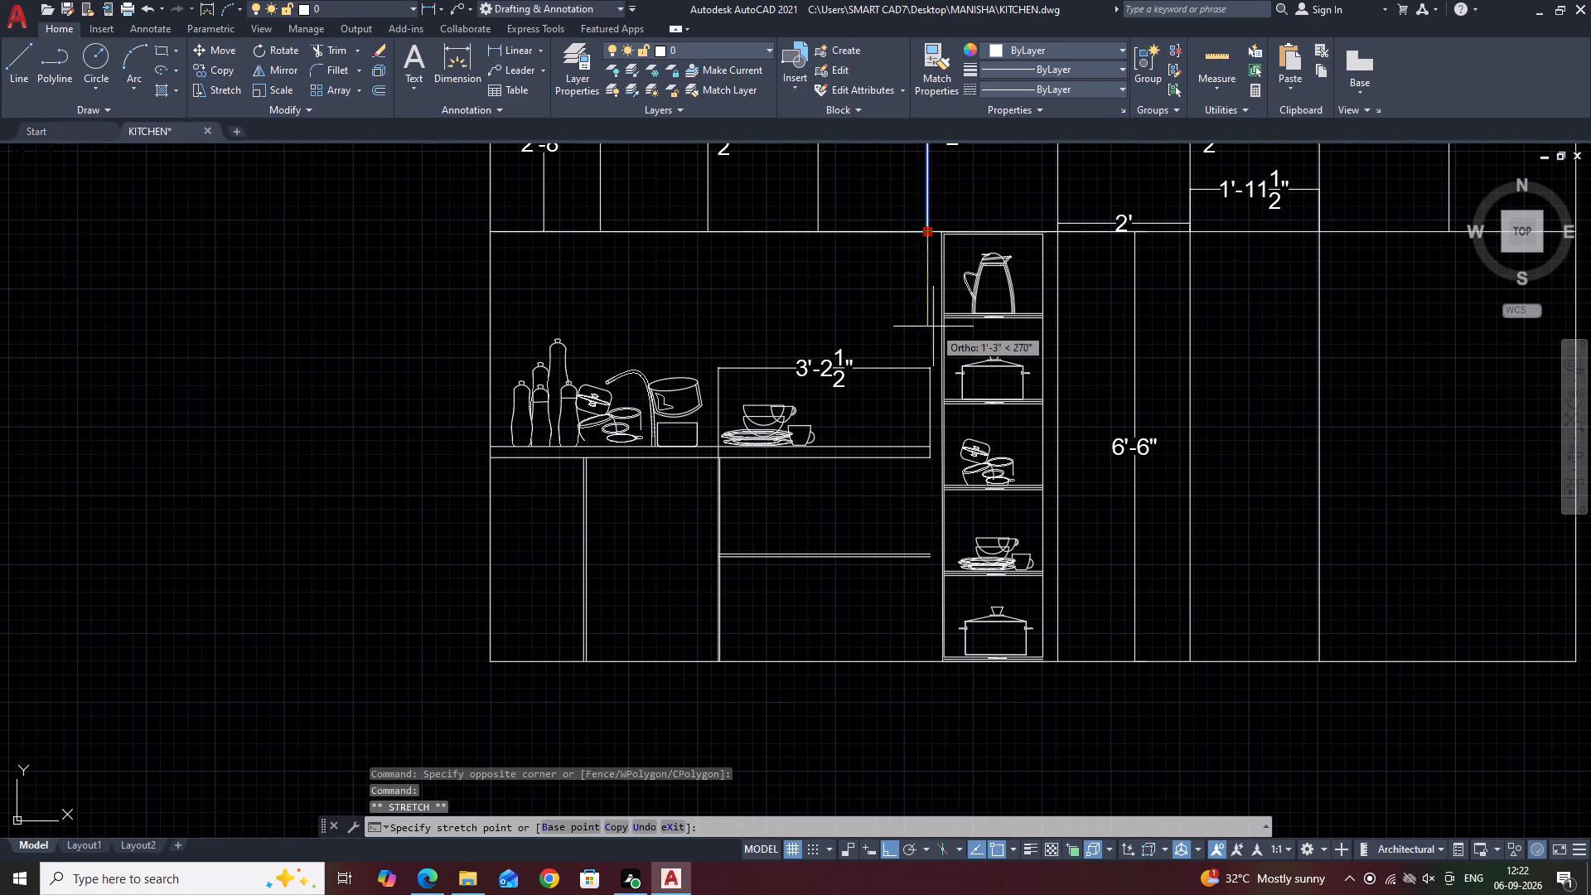
click(931, 666)
key(Escape)
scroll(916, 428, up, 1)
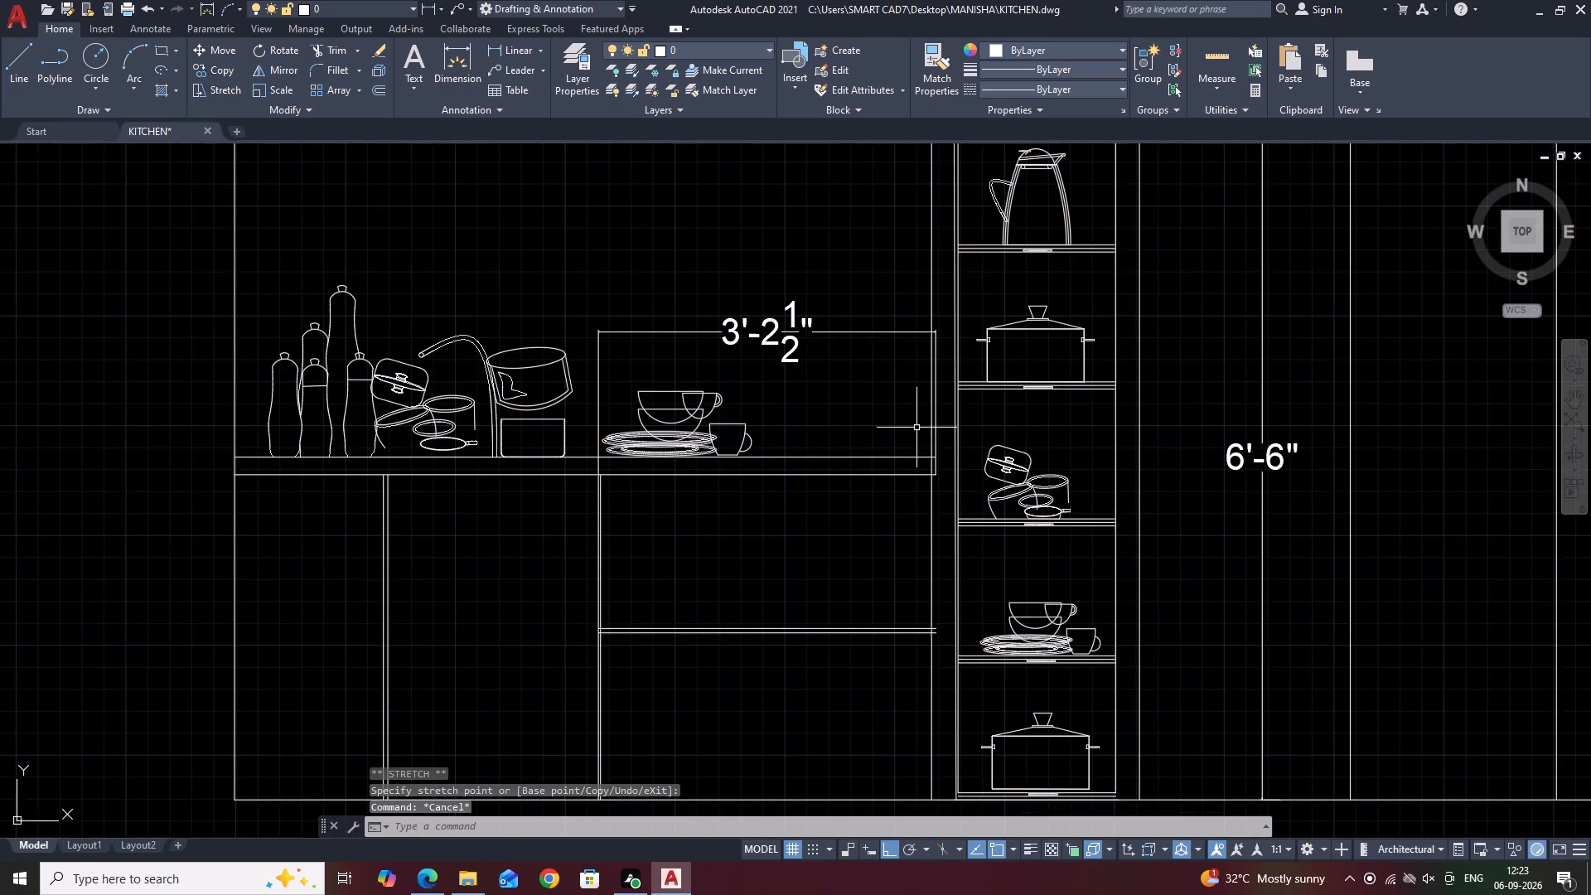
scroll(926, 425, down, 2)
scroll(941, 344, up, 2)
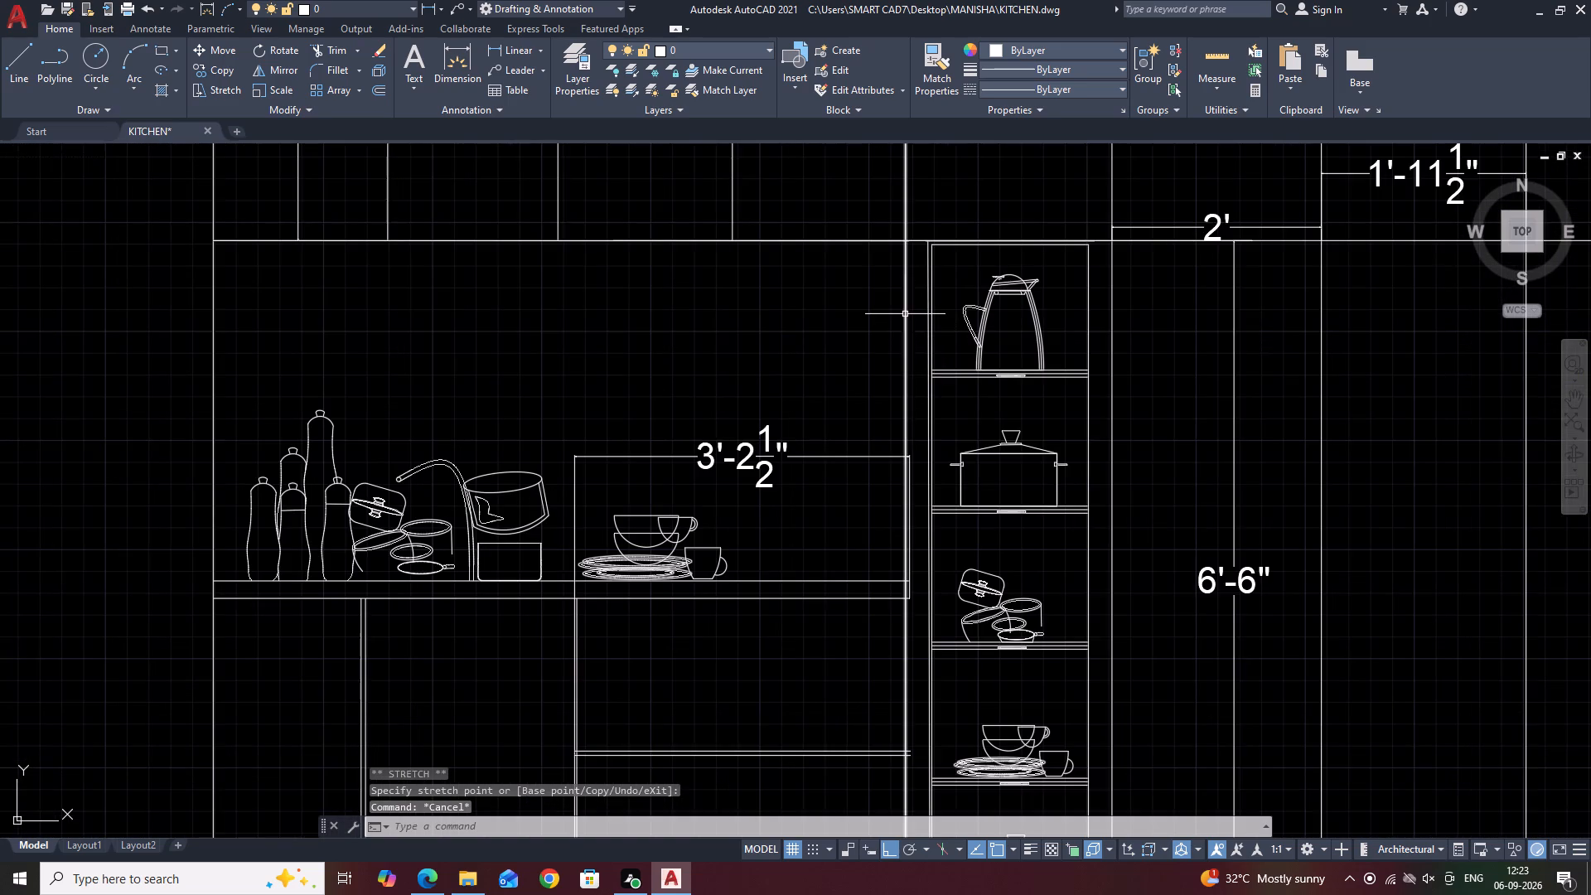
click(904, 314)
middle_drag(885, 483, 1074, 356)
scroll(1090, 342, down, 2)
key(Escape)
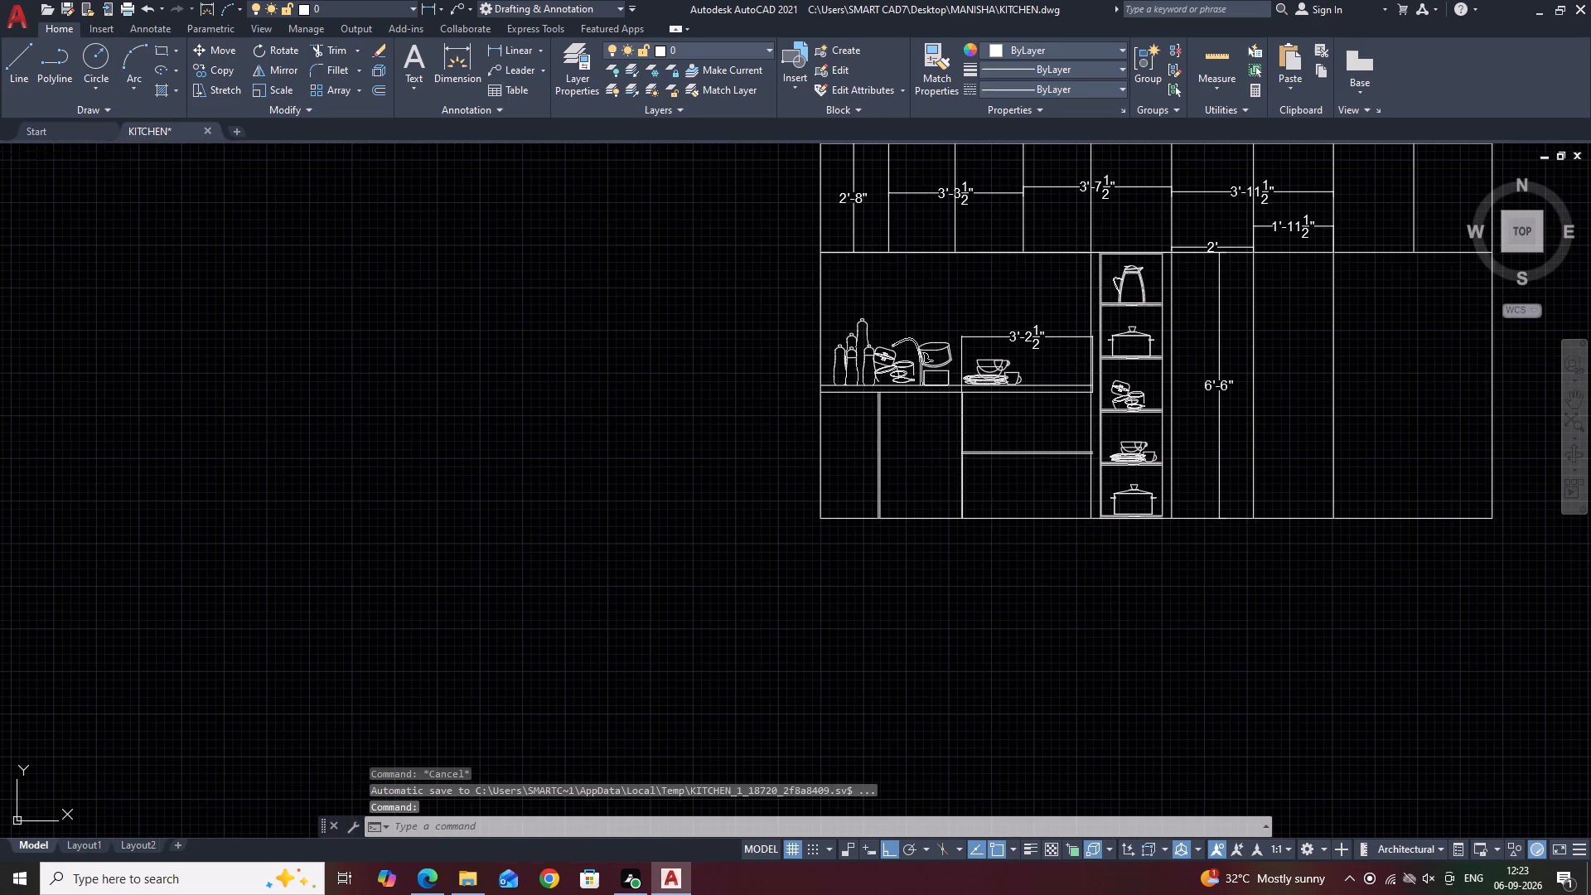
Move the counter, base cabinet lines, utensils and 3'-2 1/2" dimension sideways so their end meets the extended bay divider beside the shelf unit.
scroll(804, 341, up, 2)
click(777, 209)
scroll(820, 243, down, 3)
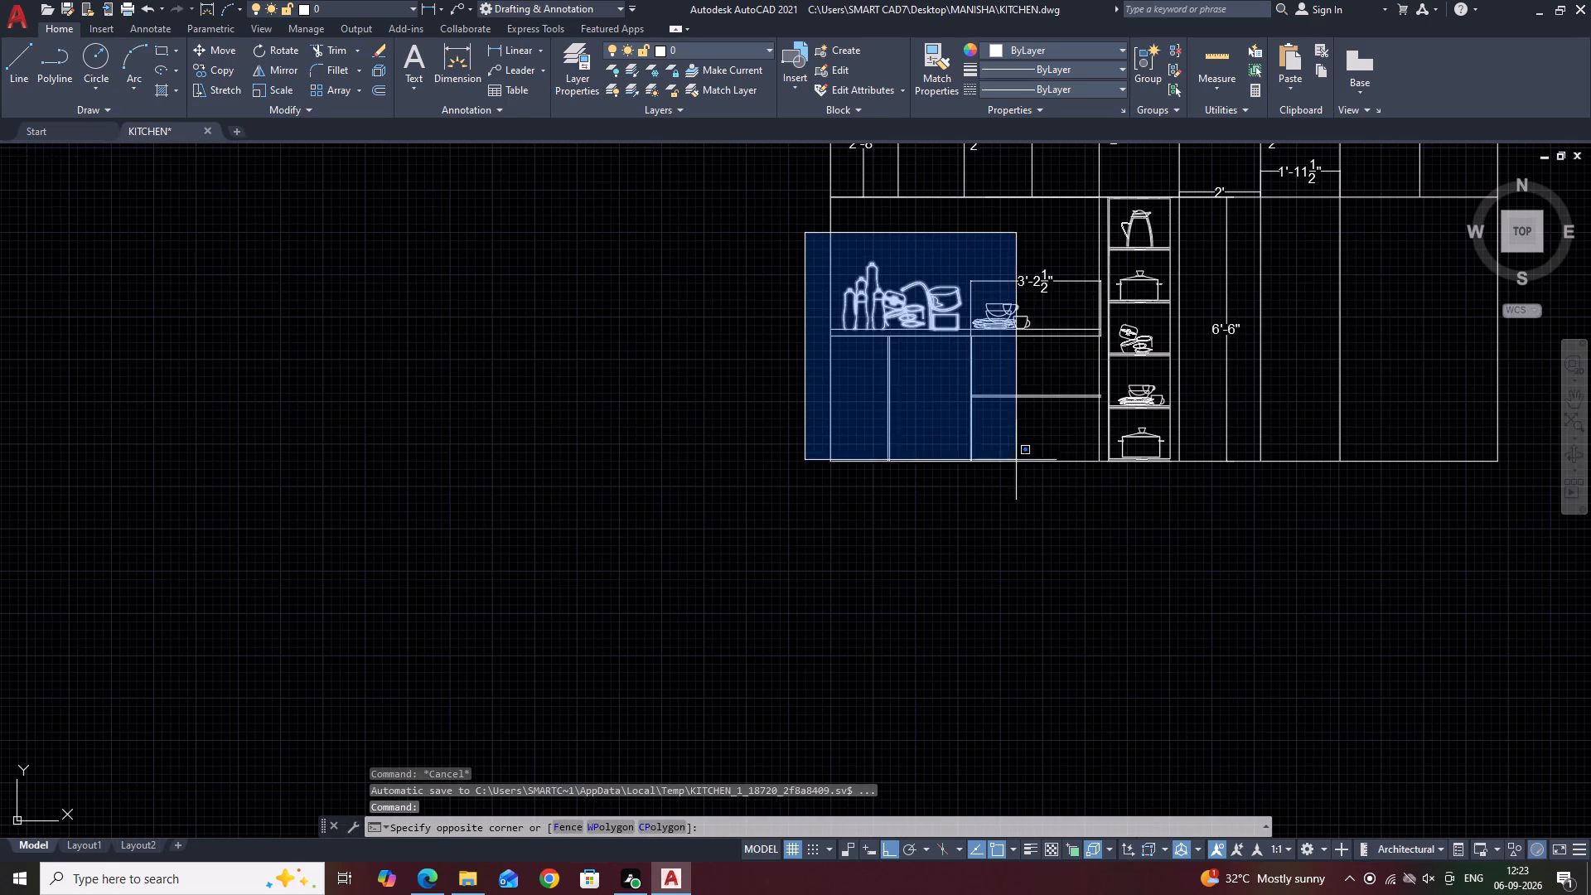
click(1105, 477)
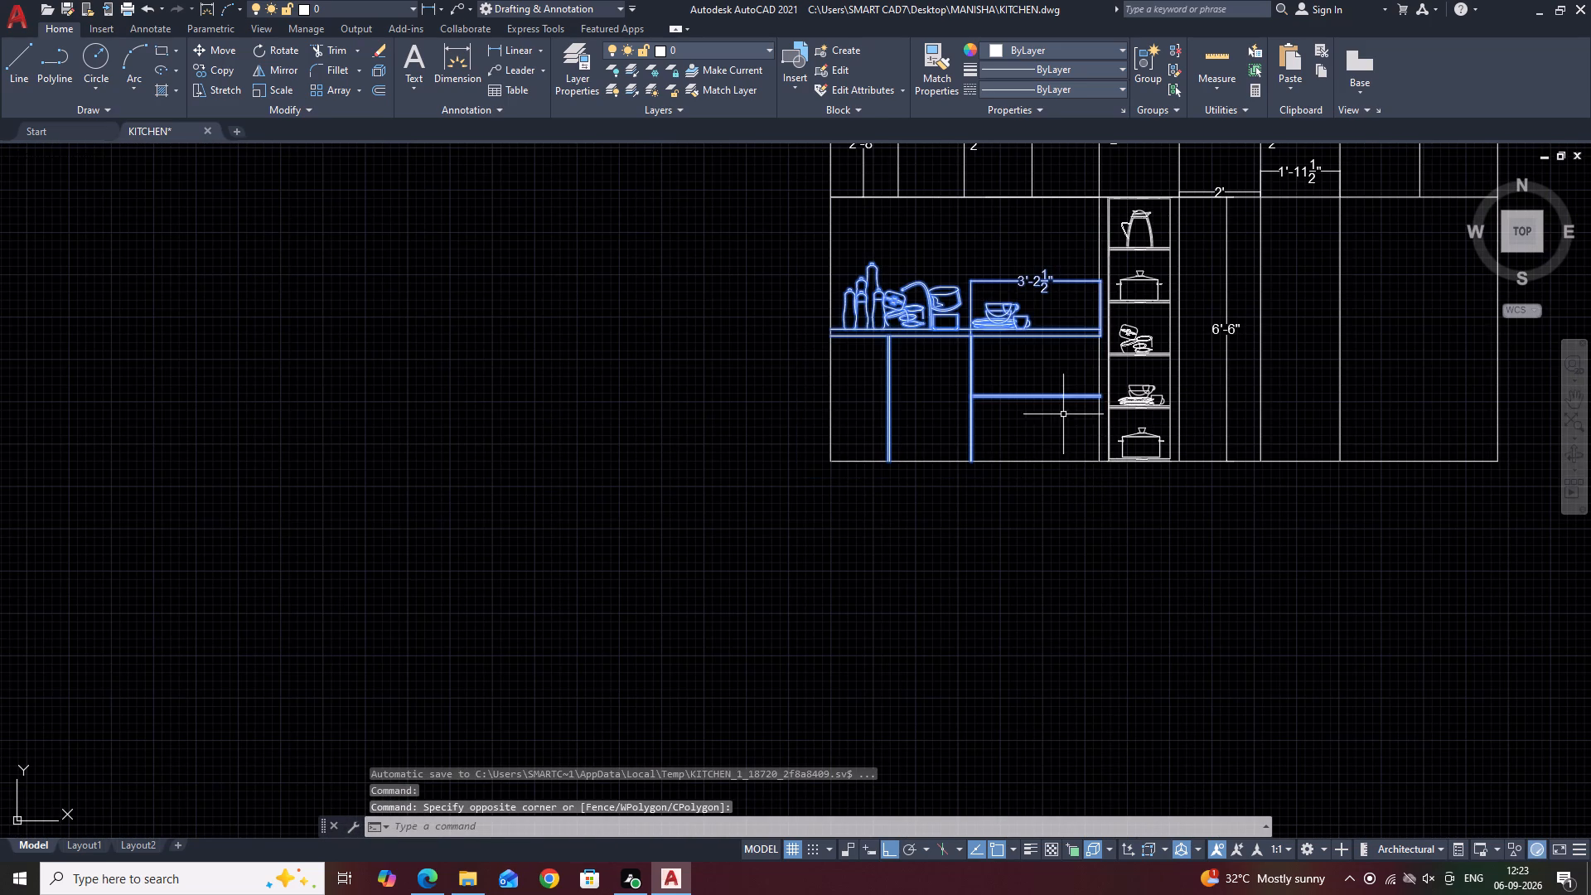
middle_drag(1046, 298, 1052, 413)
text(M)
key(space)
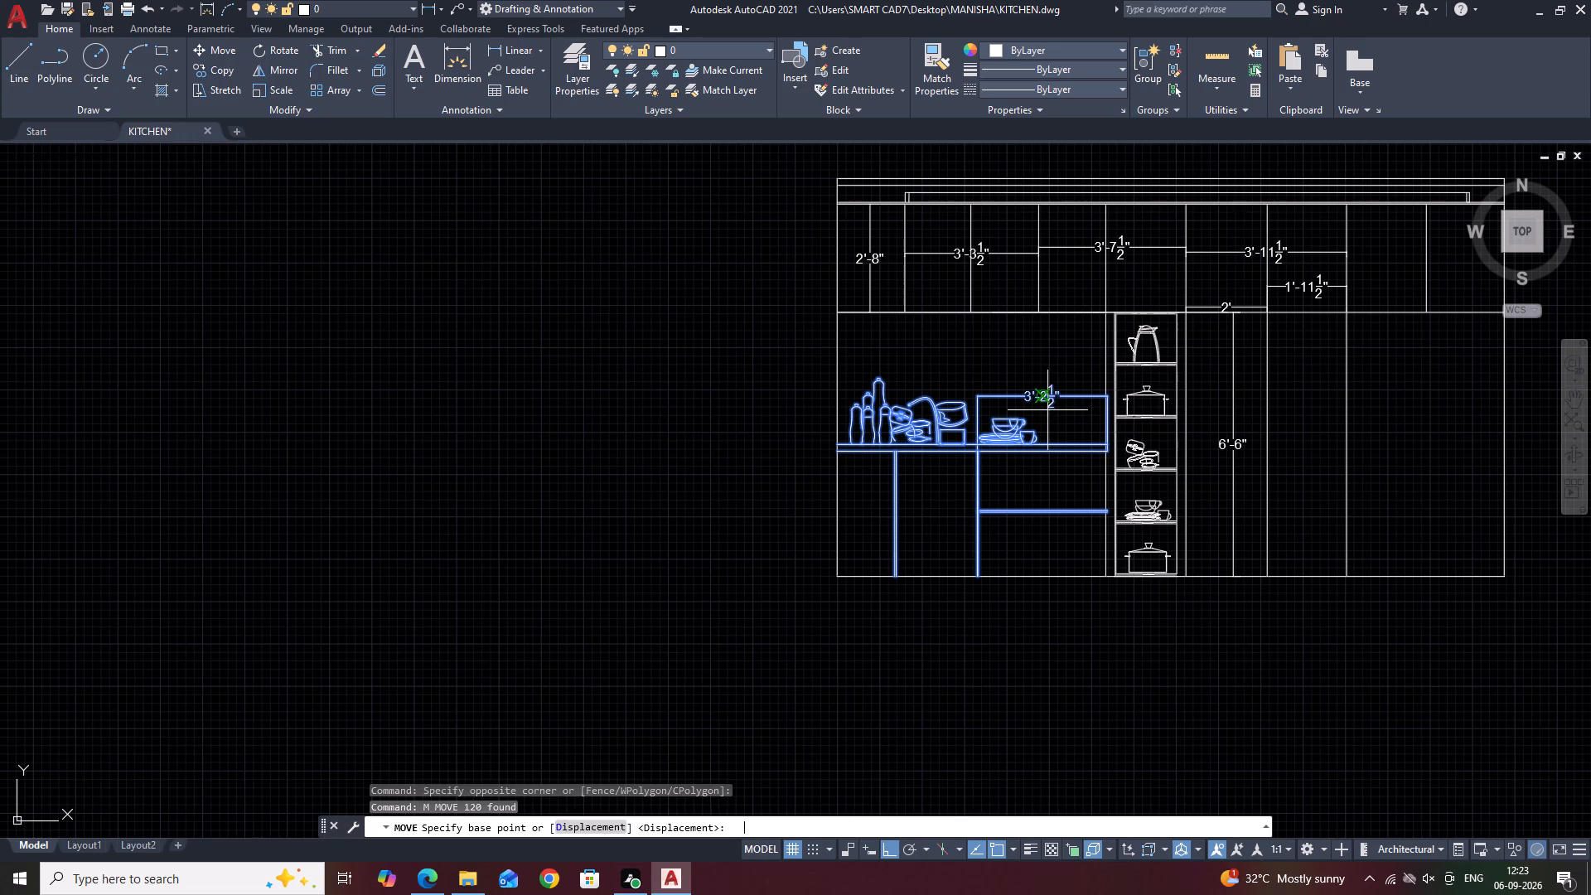
scroll(1103, 441, up, 2)
scroll(1112, 332, up, 4)
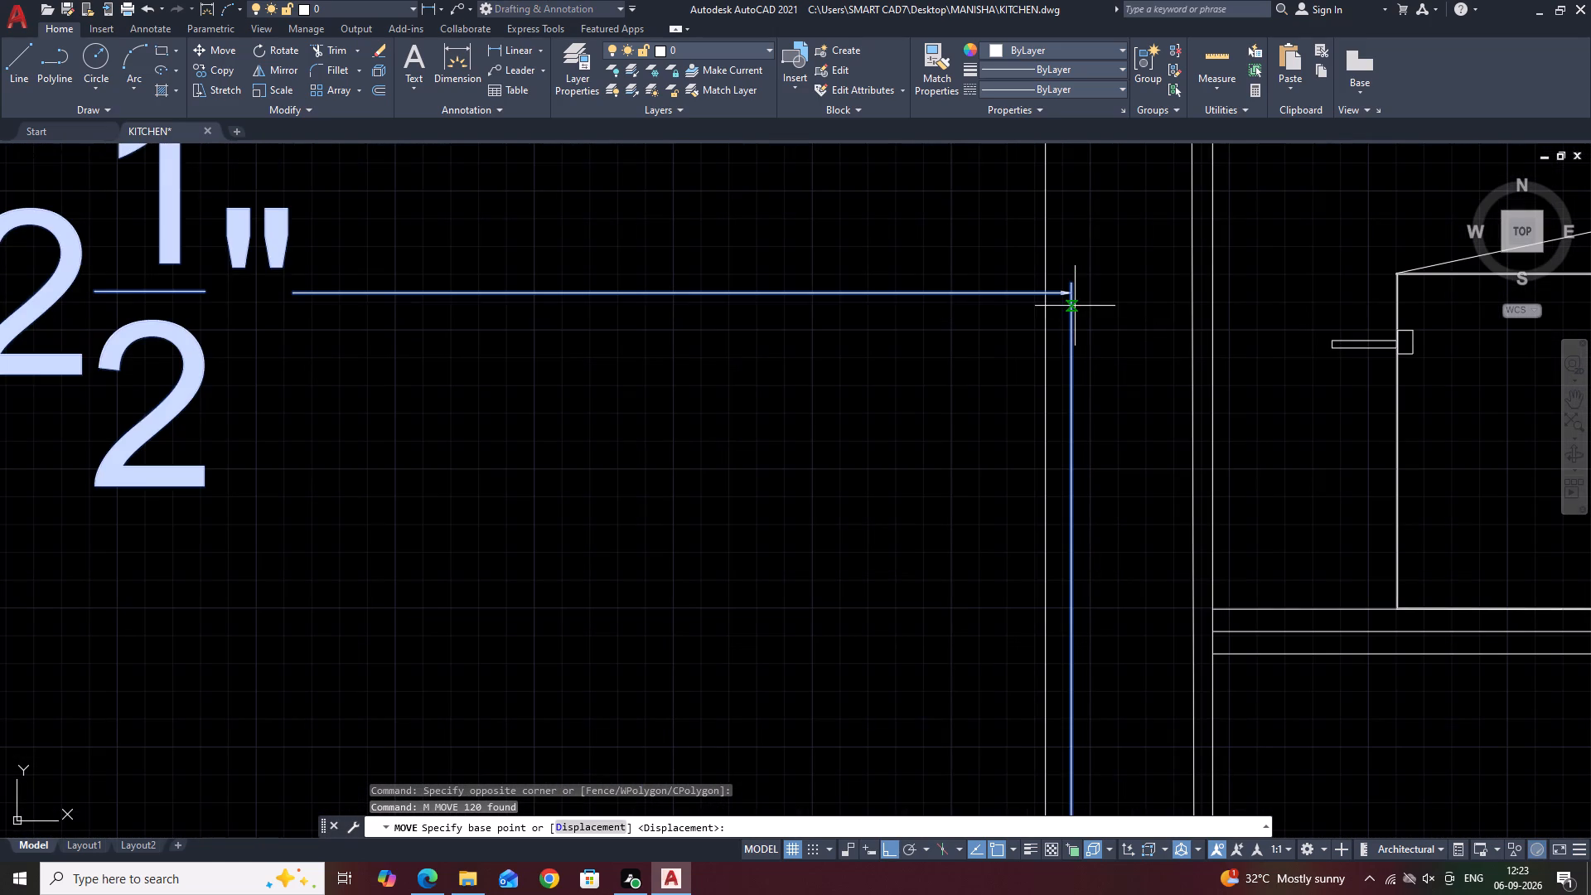
click(1071, 298)
click(1043, 298)
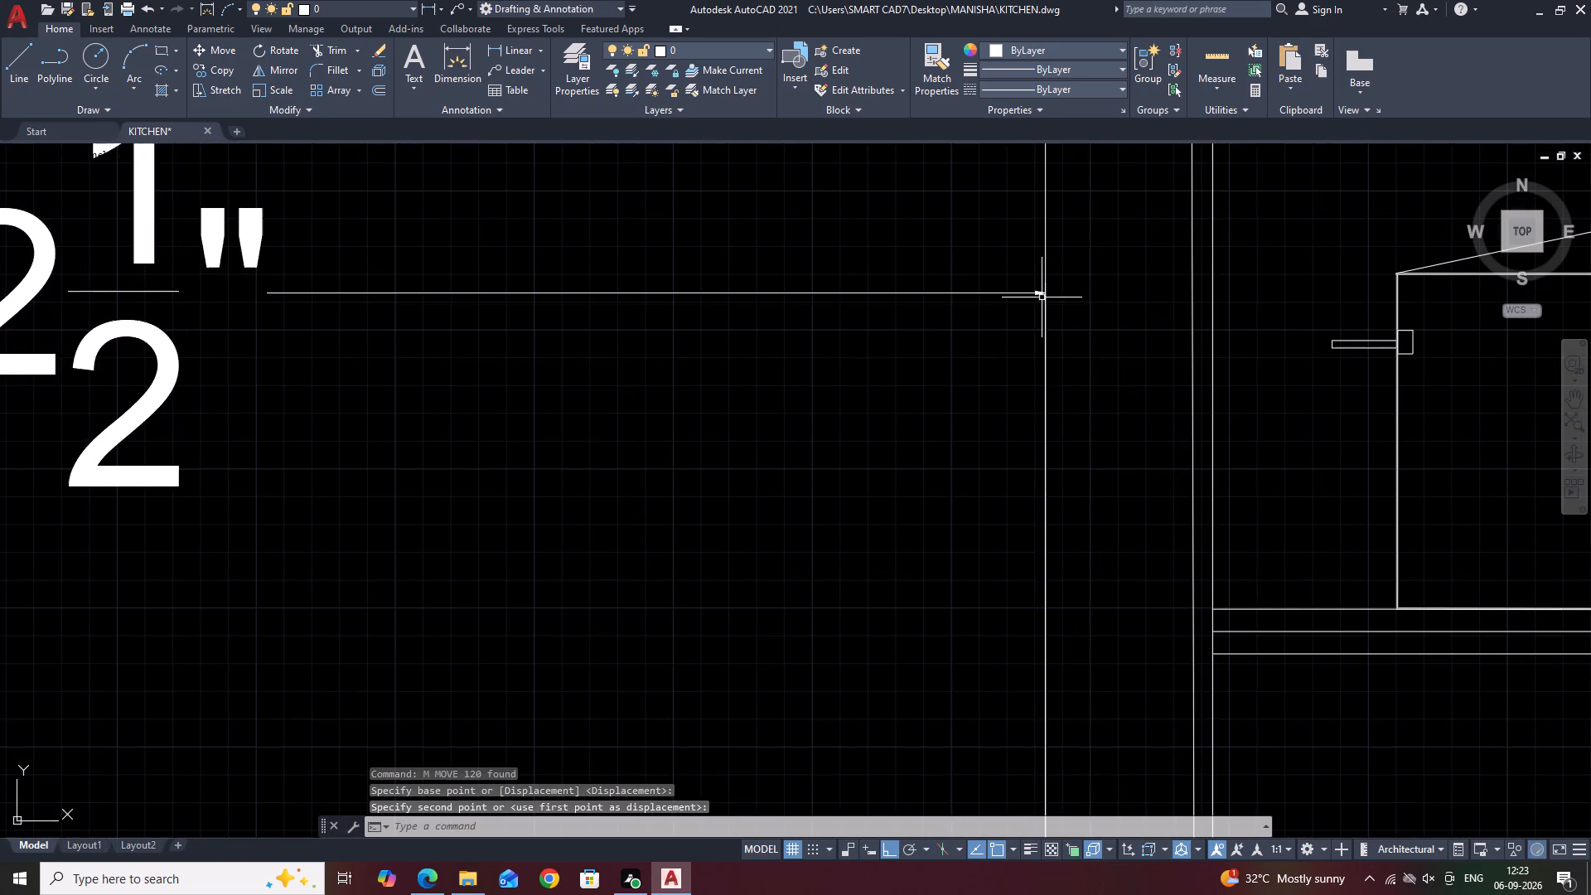
Offset both outer side lines of the open shelf unit outward by 0.5".
scroll(1041, 317, down, 7)
scroll(1086, 282, up, 2)
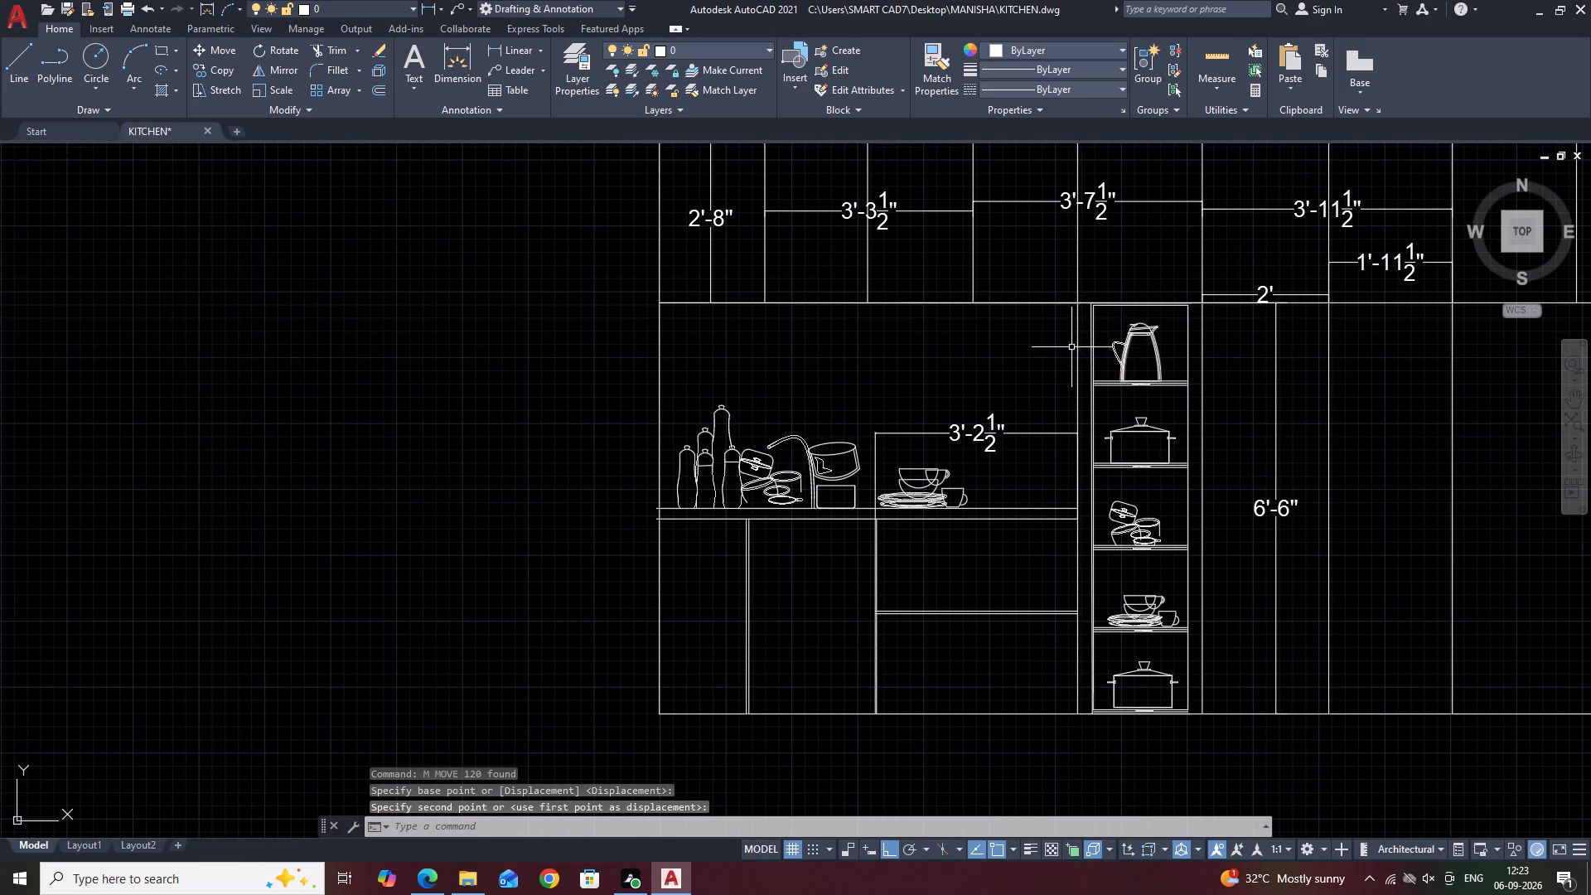
click(1187, 373)
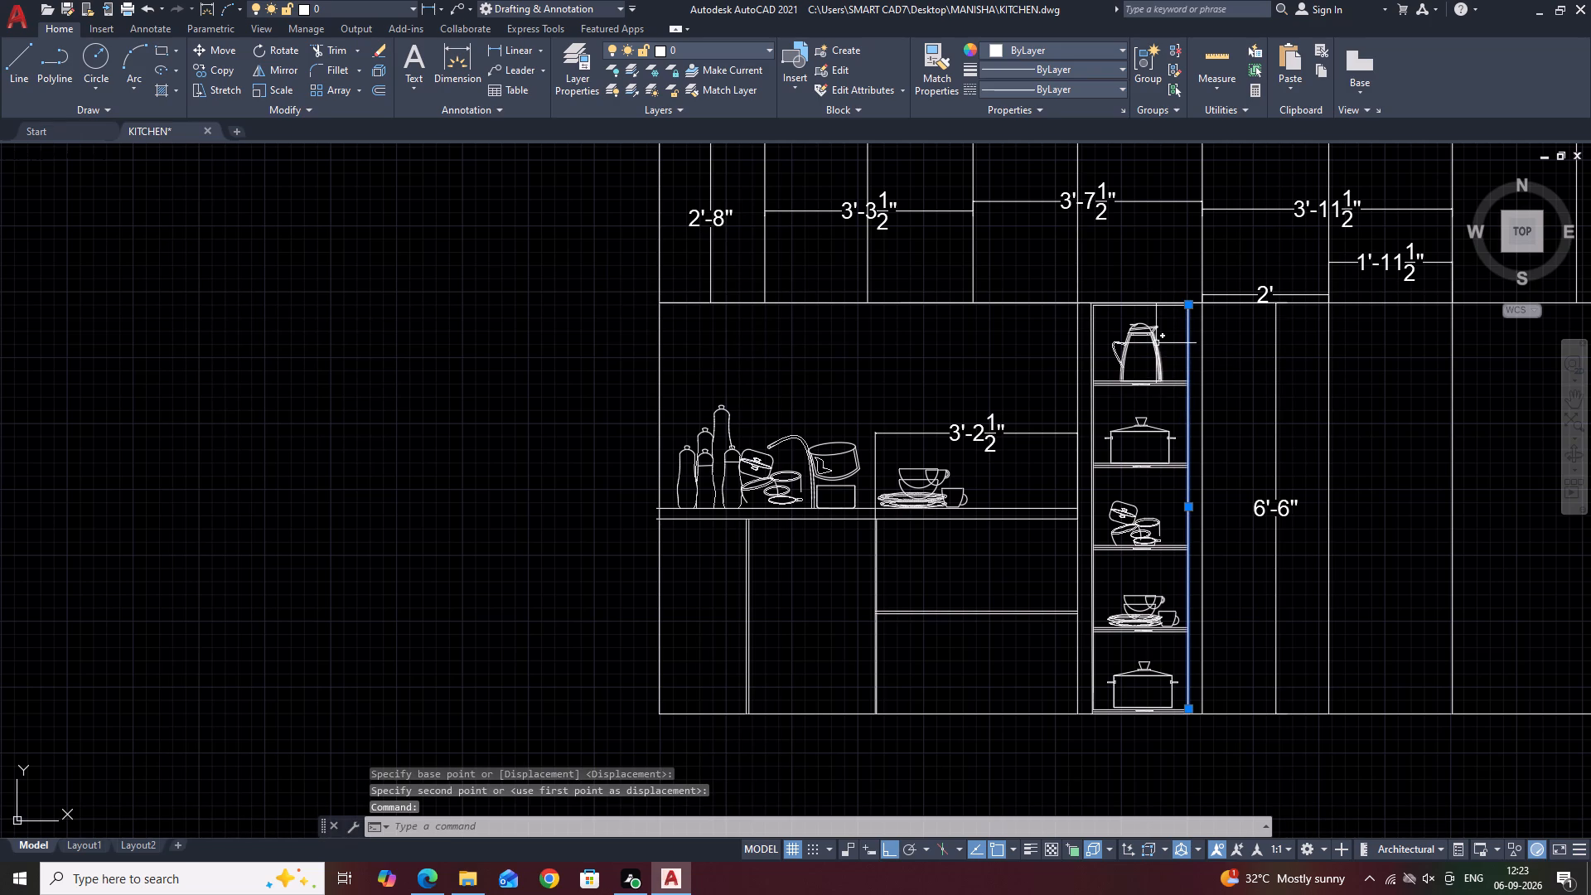
key(o)
key(space)
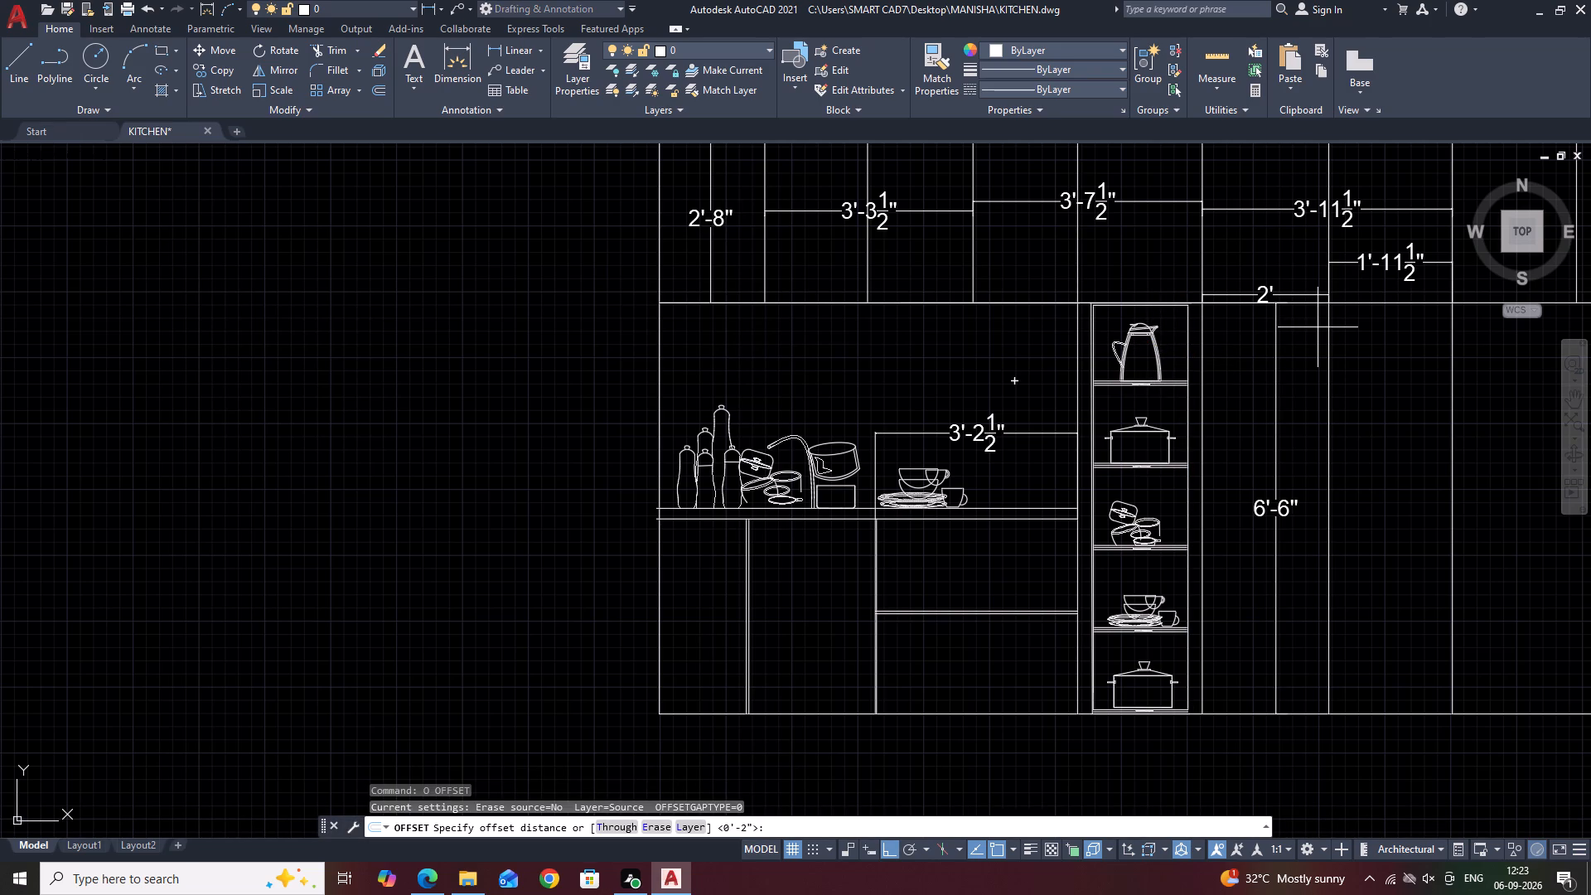
text(0.5)
key(Return)
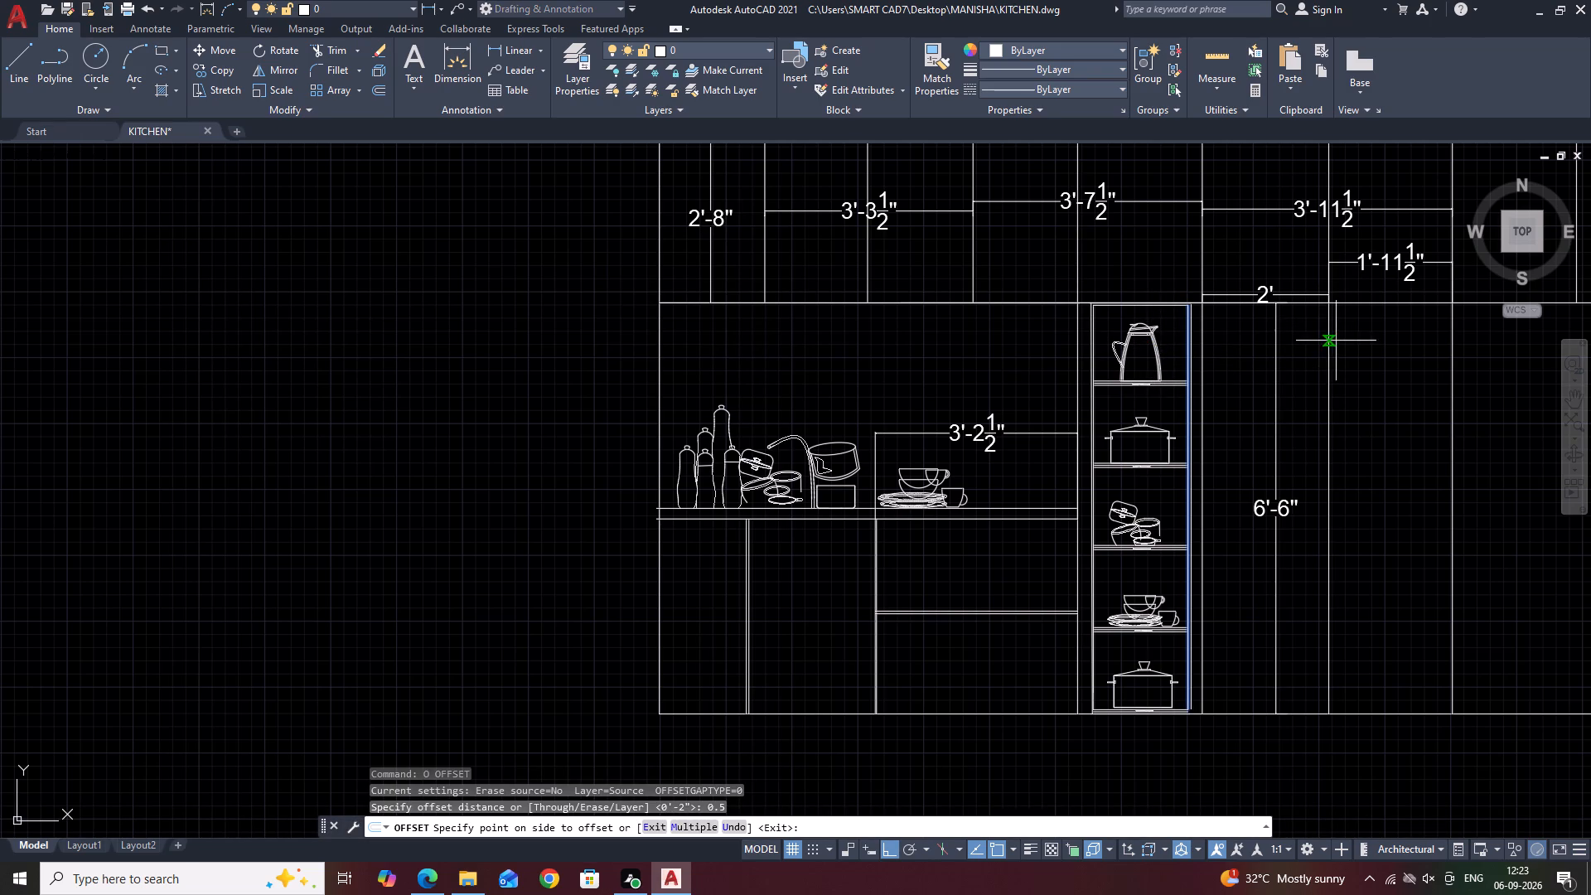
click(1255, 393)
scroll(1090, 389, up, 2)
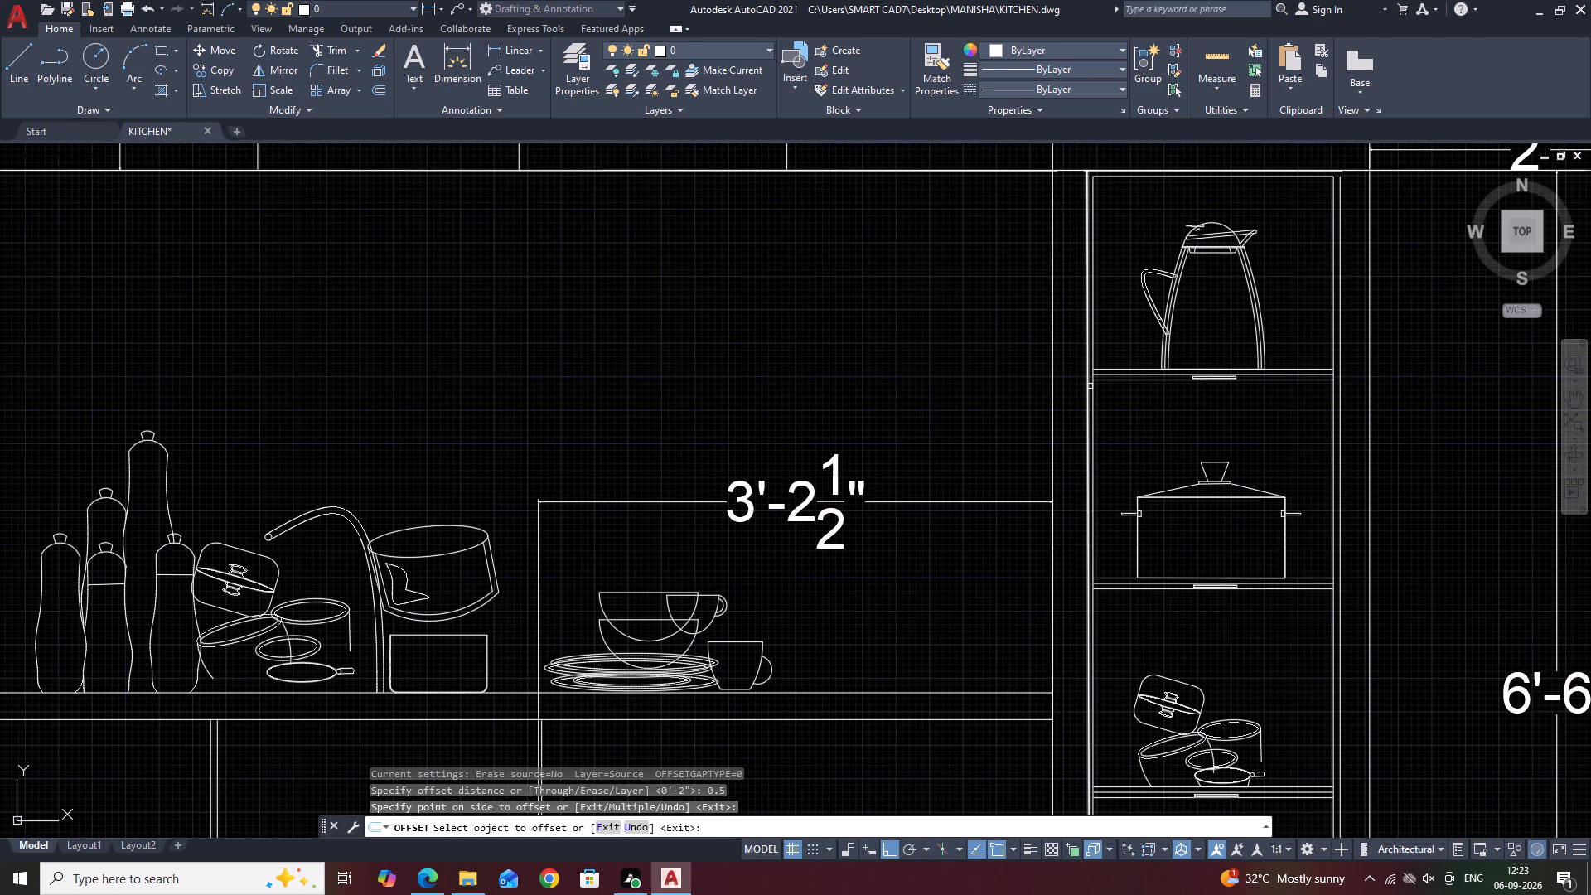
click(1090, 386)
click(1055, 391)
key(Escape)
Examine the shelf unit's sides and the tall bays beside it across the elevation.
scroll(1200, 311, down, 2)
middle_drag(1305, 302, 1182, 312)
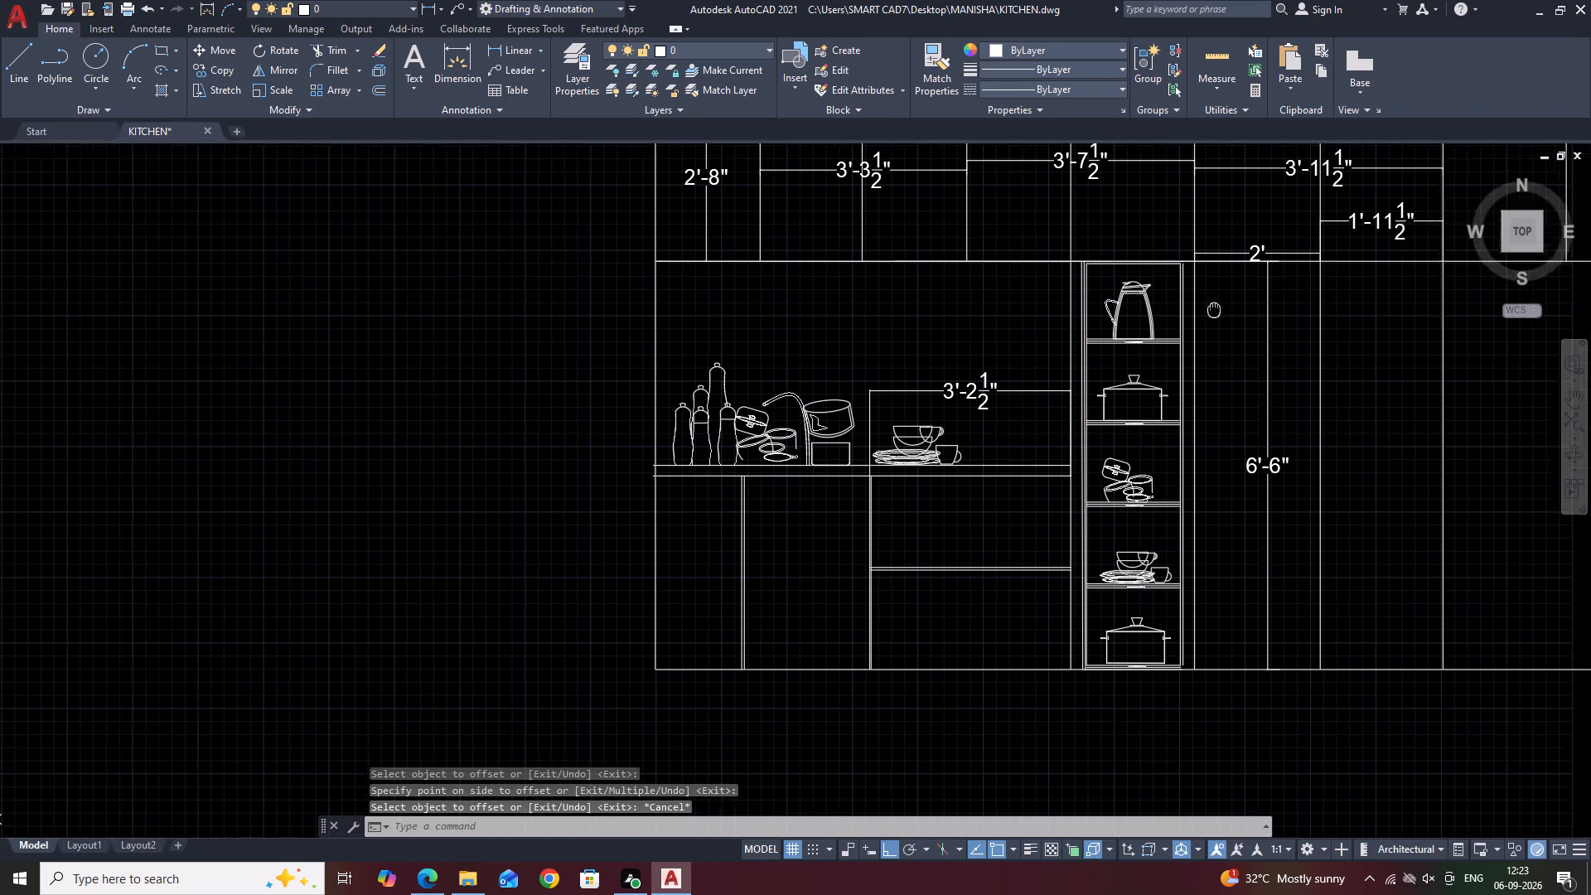
middle_drag(1182, 312, 971, 325)
middle_drag(1124, 356, 1165, 429)
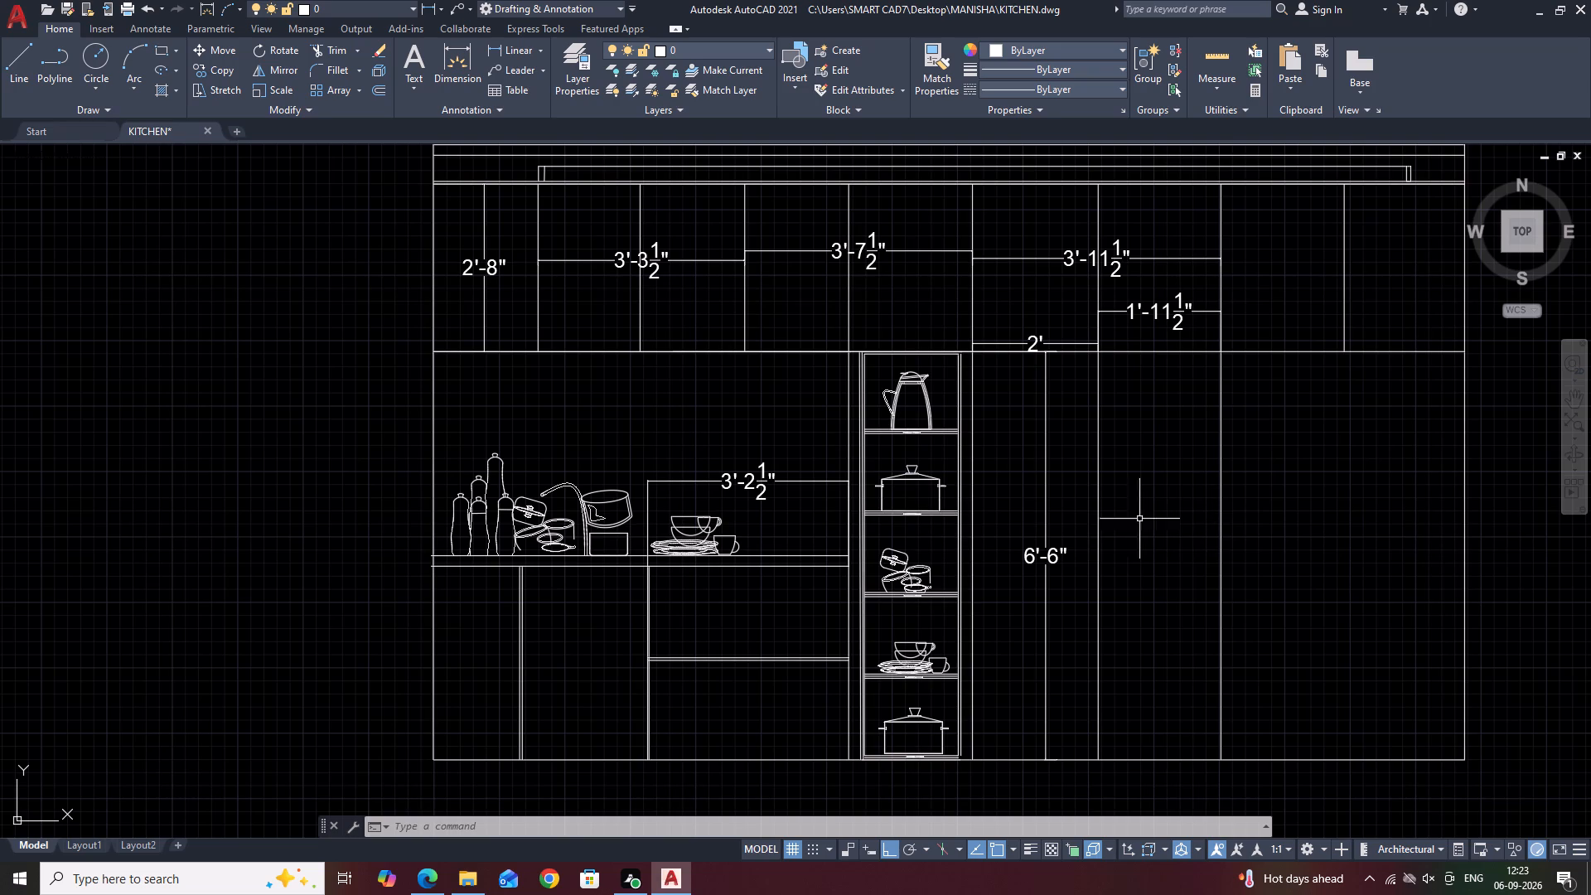
scroll(886, 380, up, 2)
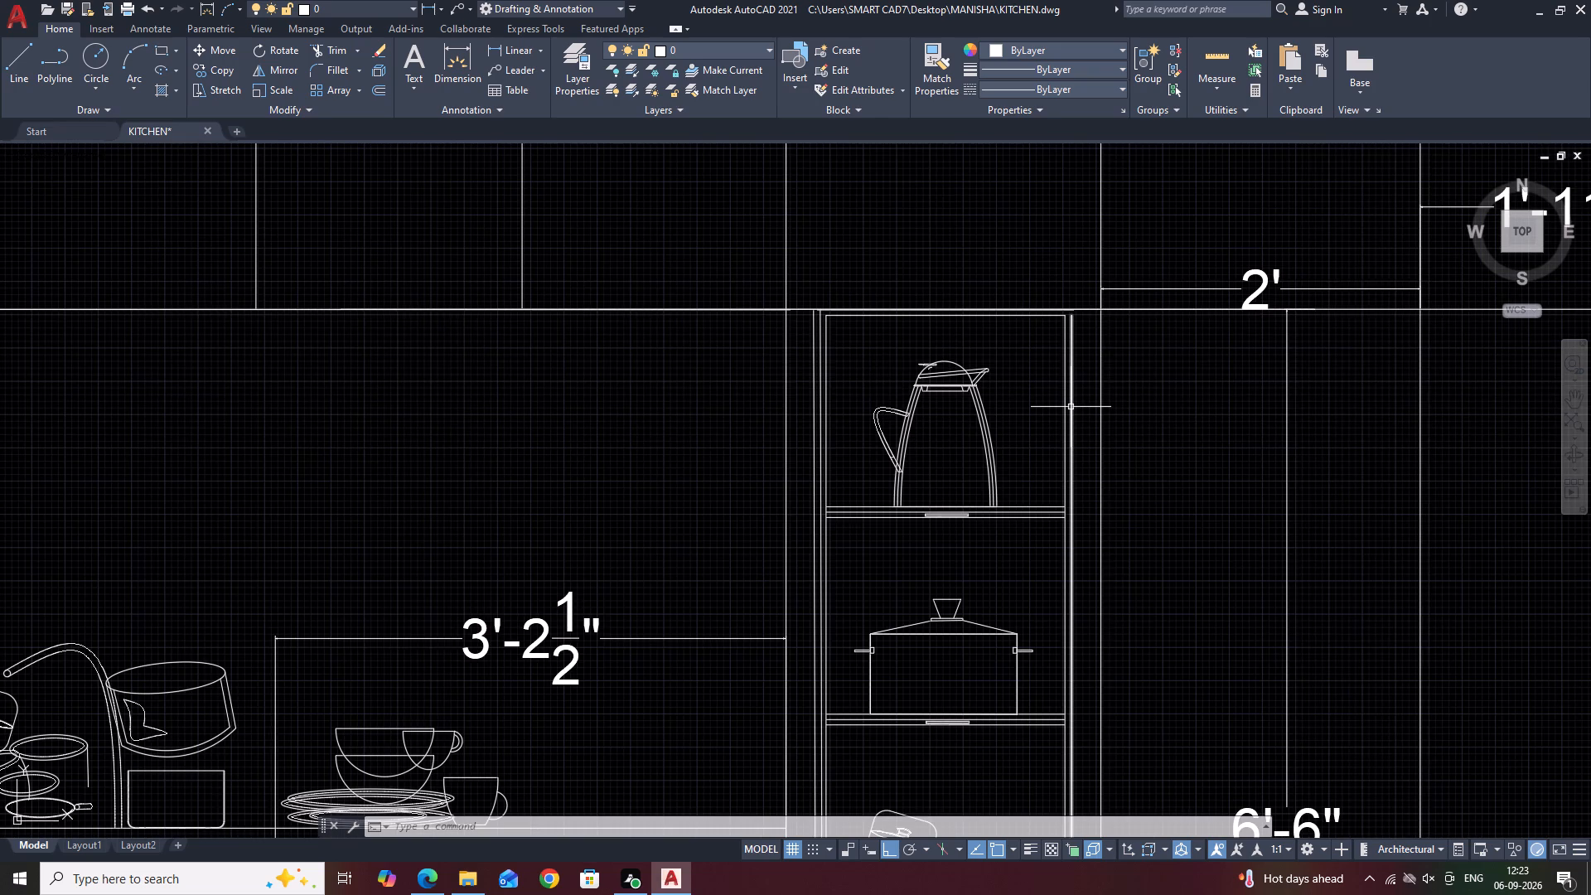
scroll(1138, 389, down, 2)
middle_drag(1404, 458, 1042, 358)
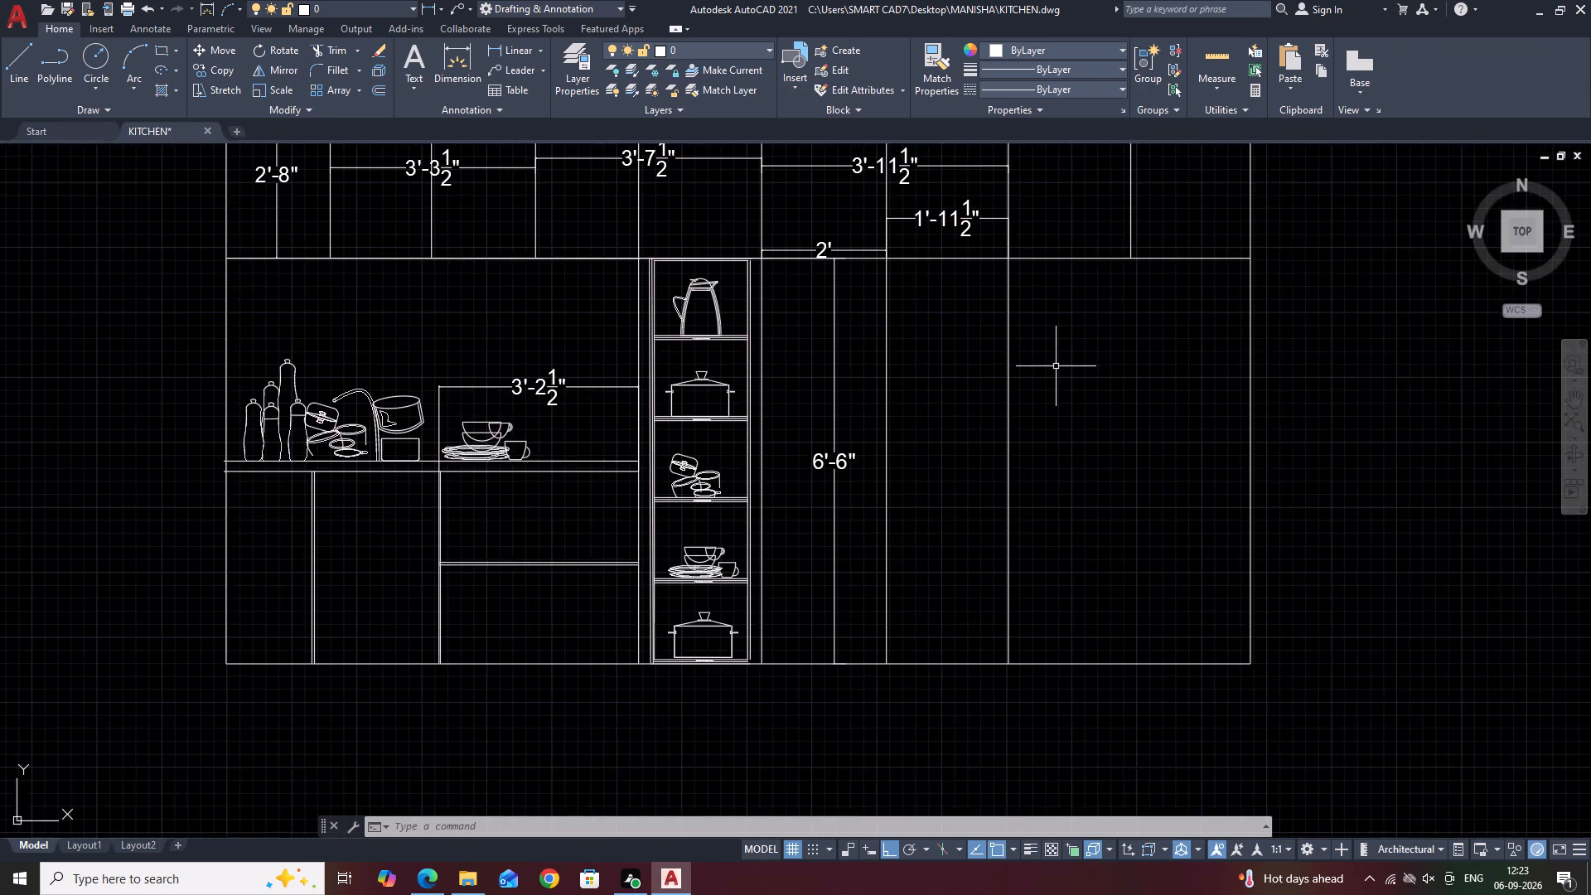
scroll(1057, 366, down, 2)
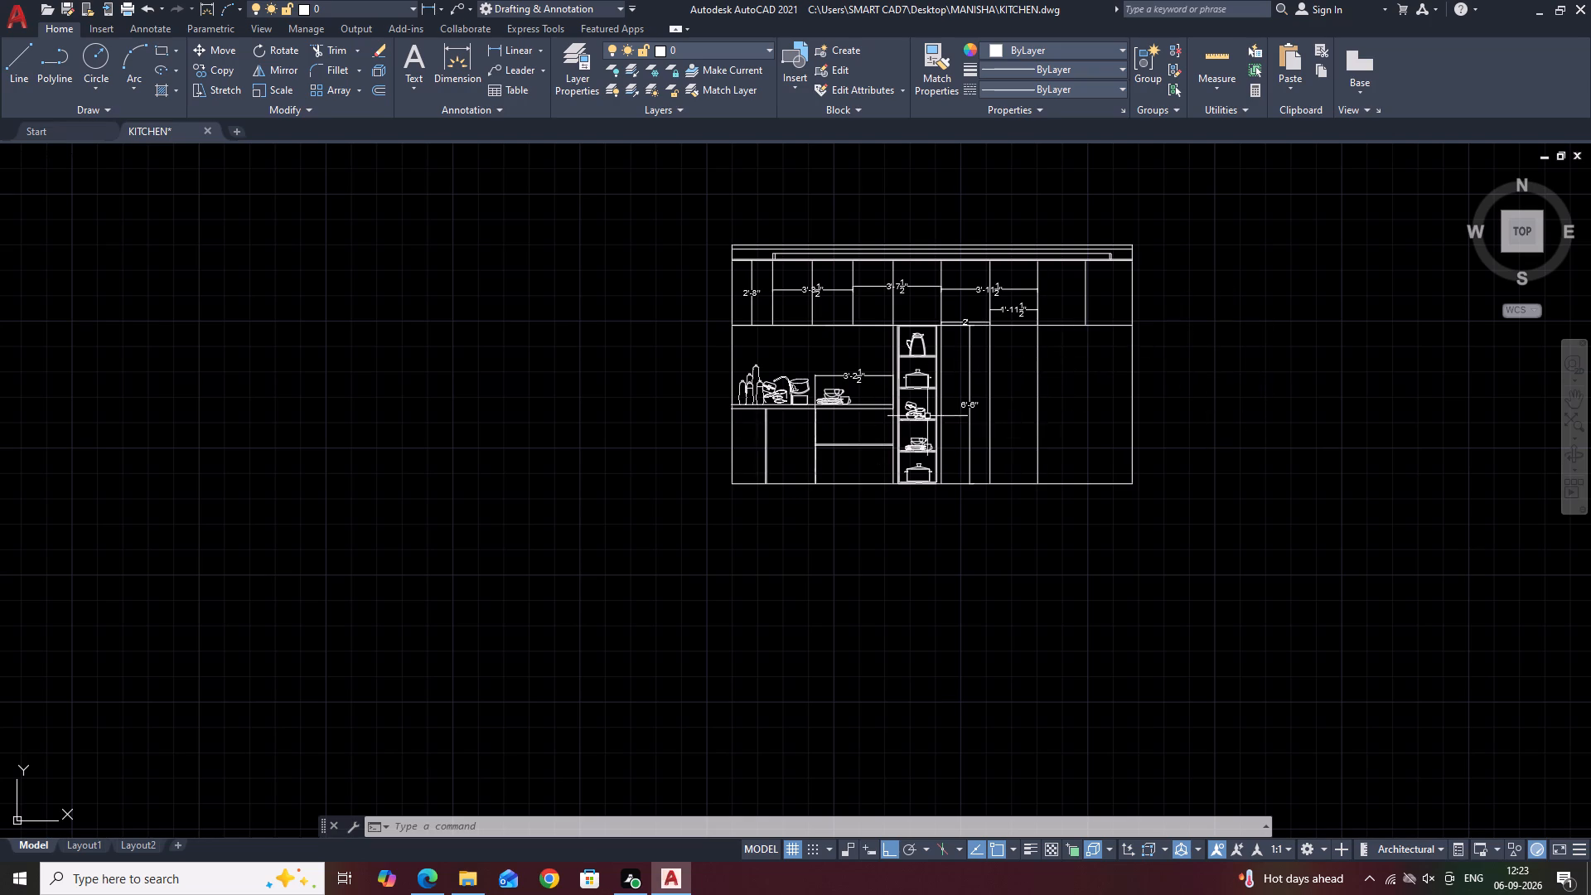
scroll(907, 411, up, 2)
middle_drag(1127, 399, 1153, 399)
middle_drag(1212, 370, 965, 350)
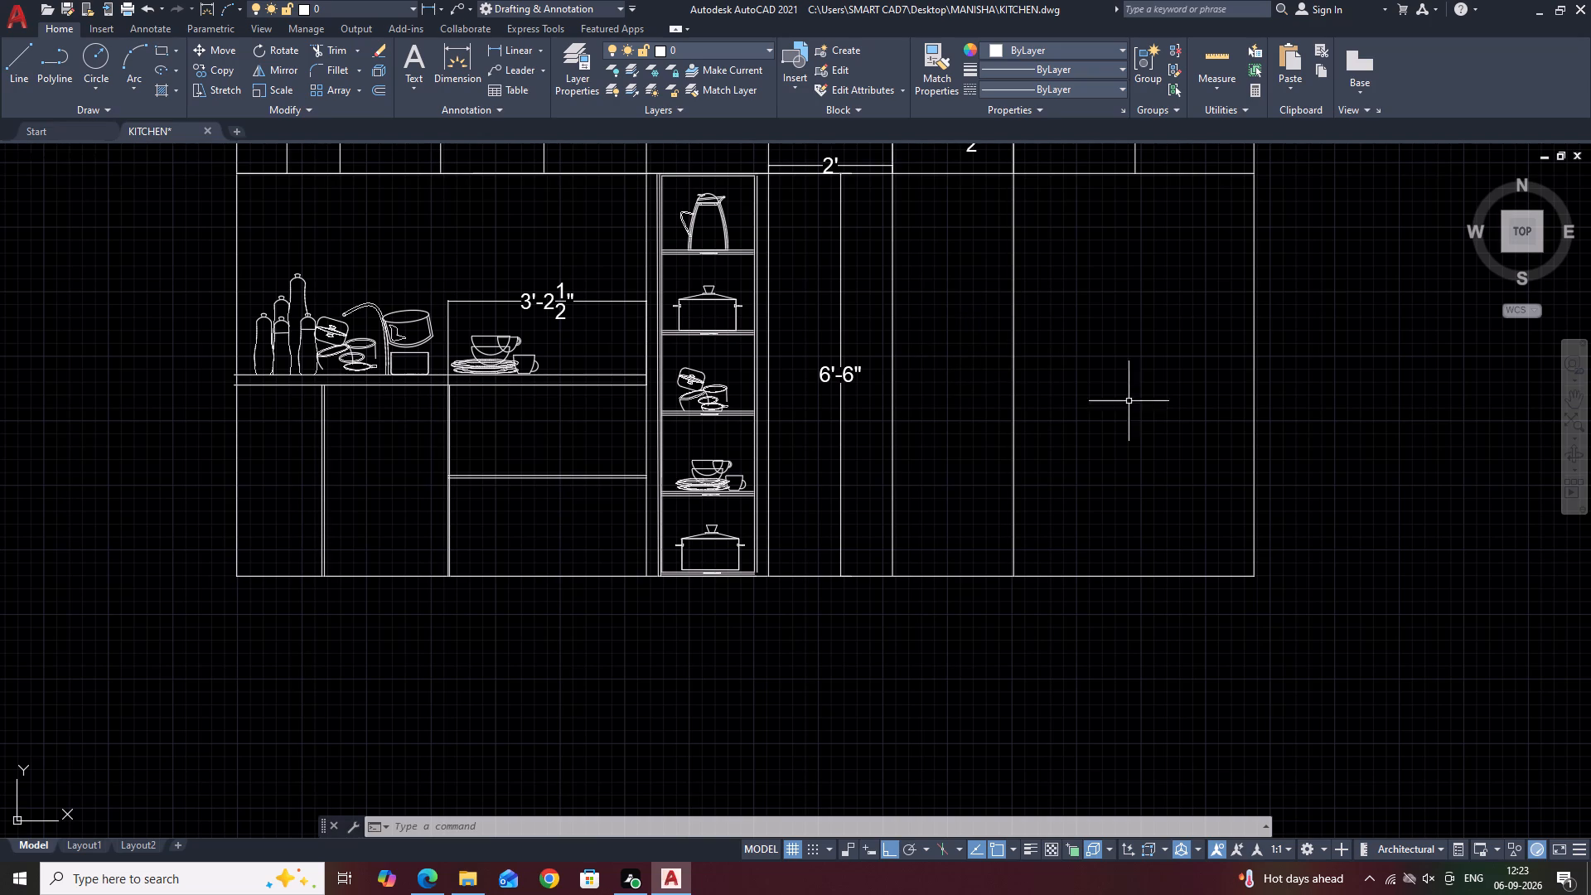
middle_drag(935, 314, 1007, 418)
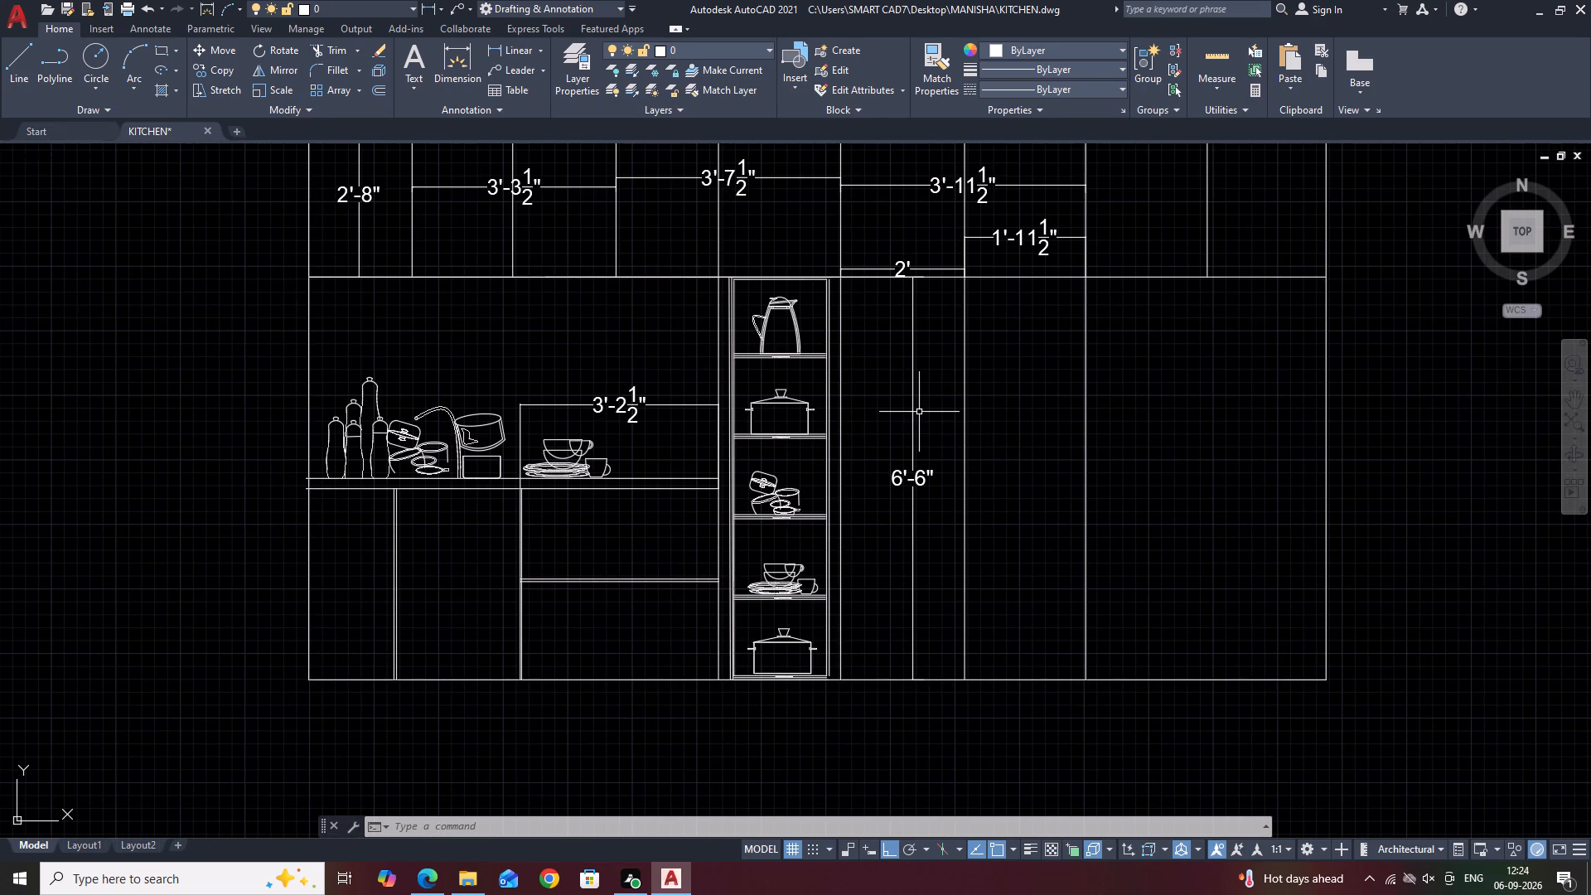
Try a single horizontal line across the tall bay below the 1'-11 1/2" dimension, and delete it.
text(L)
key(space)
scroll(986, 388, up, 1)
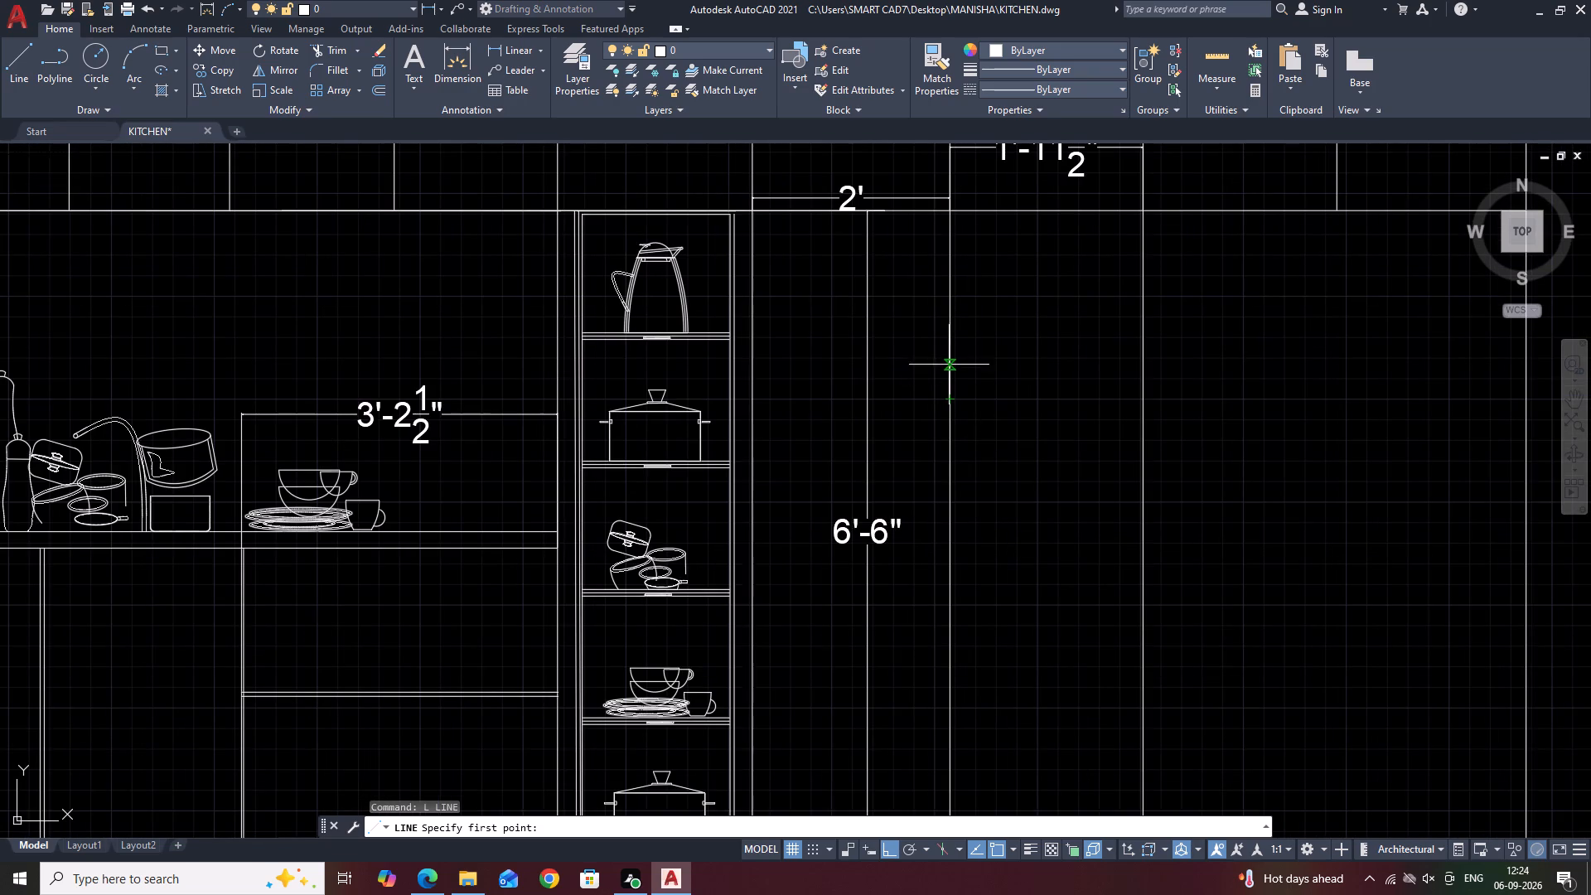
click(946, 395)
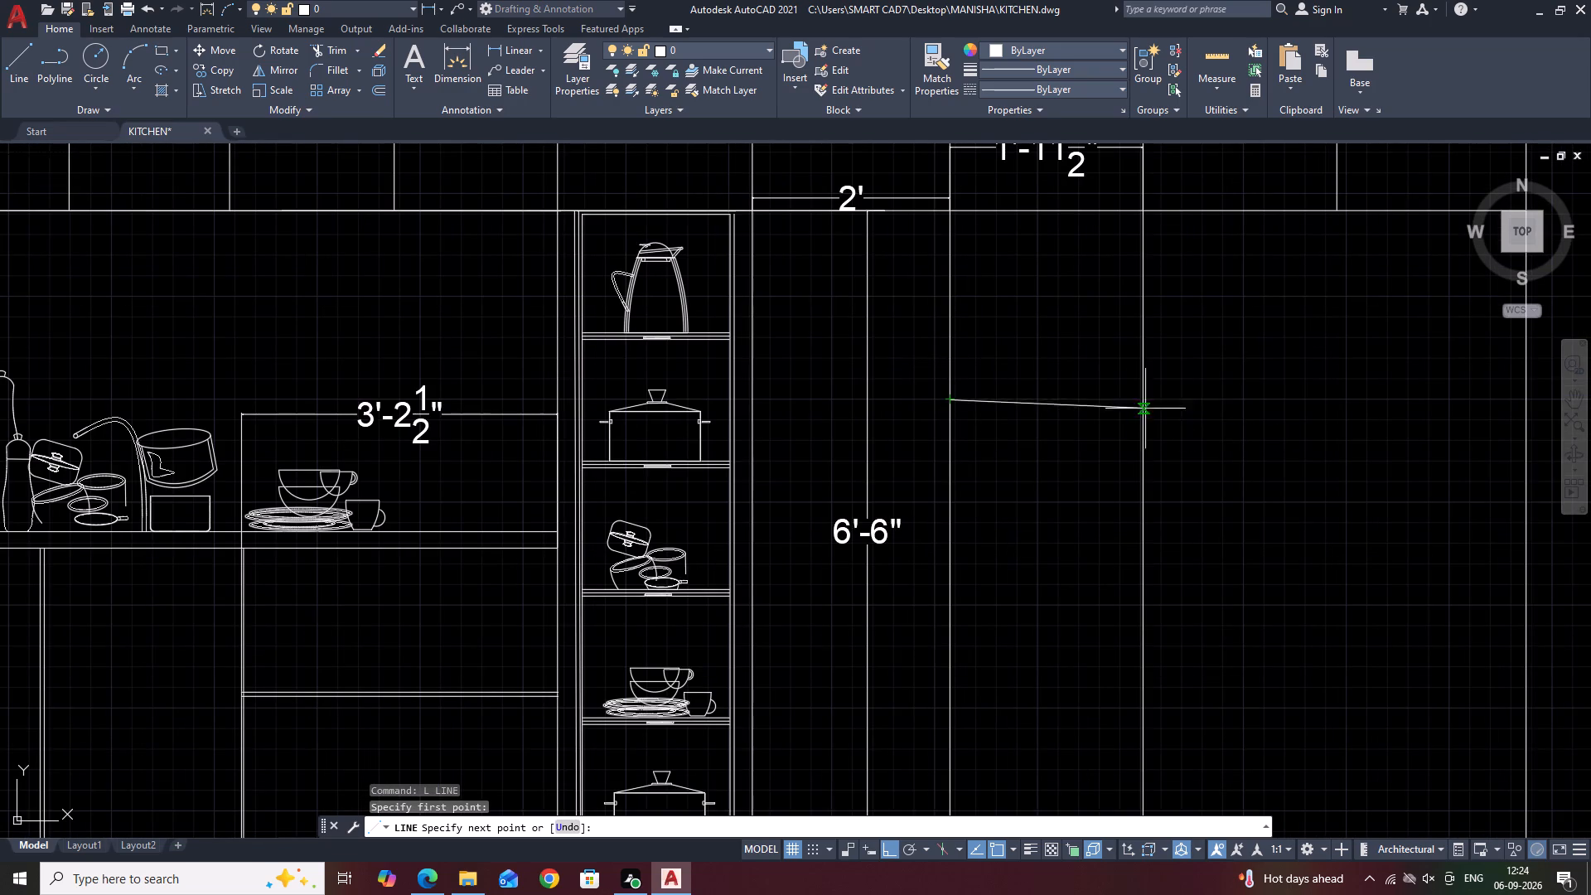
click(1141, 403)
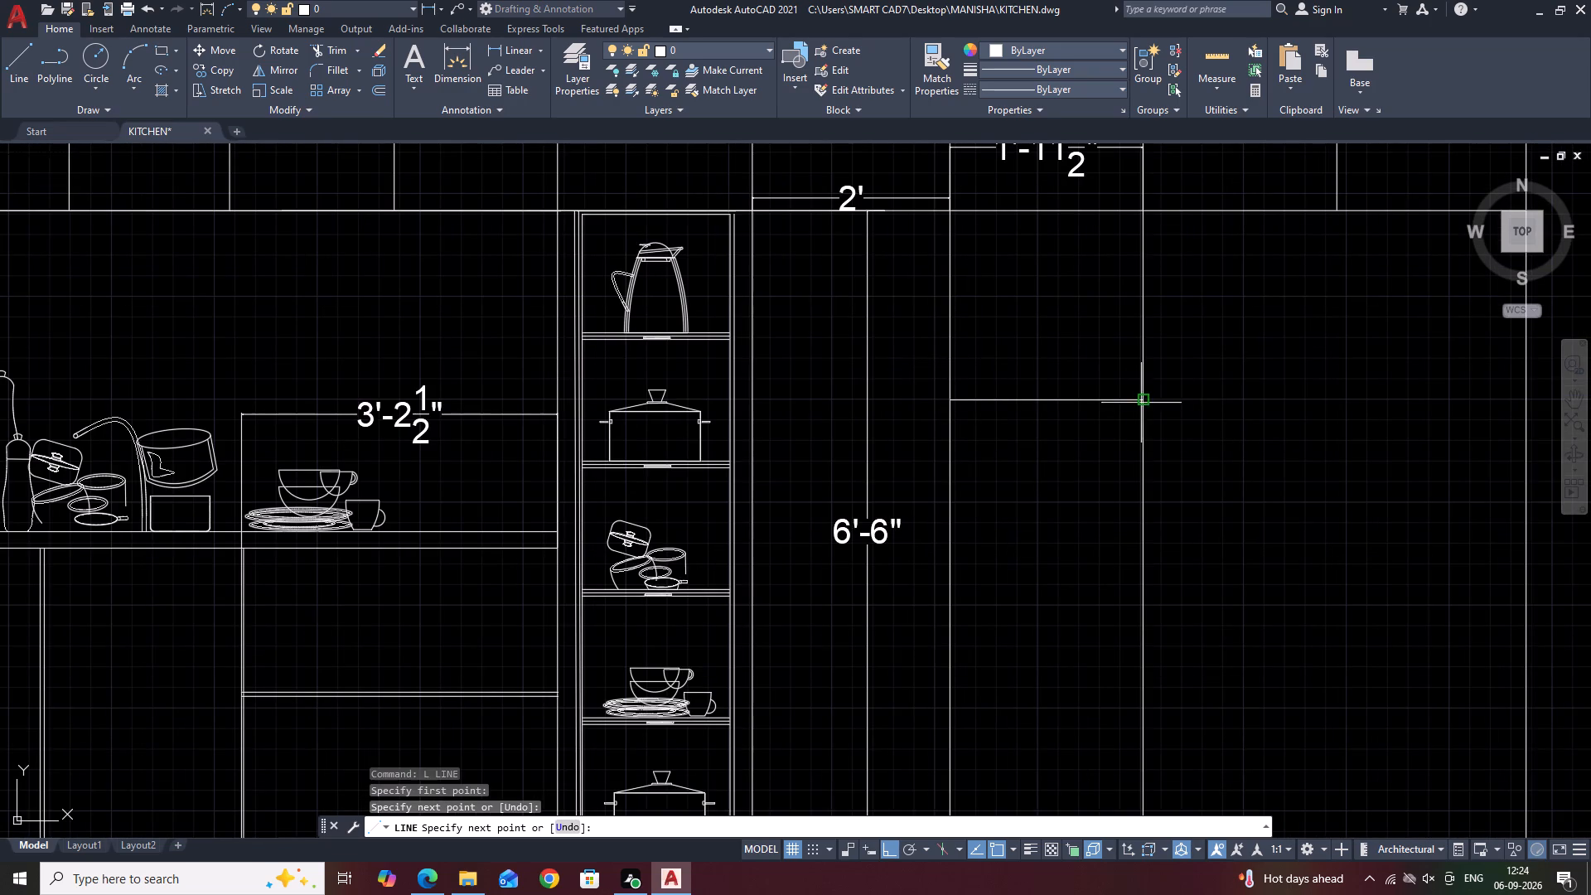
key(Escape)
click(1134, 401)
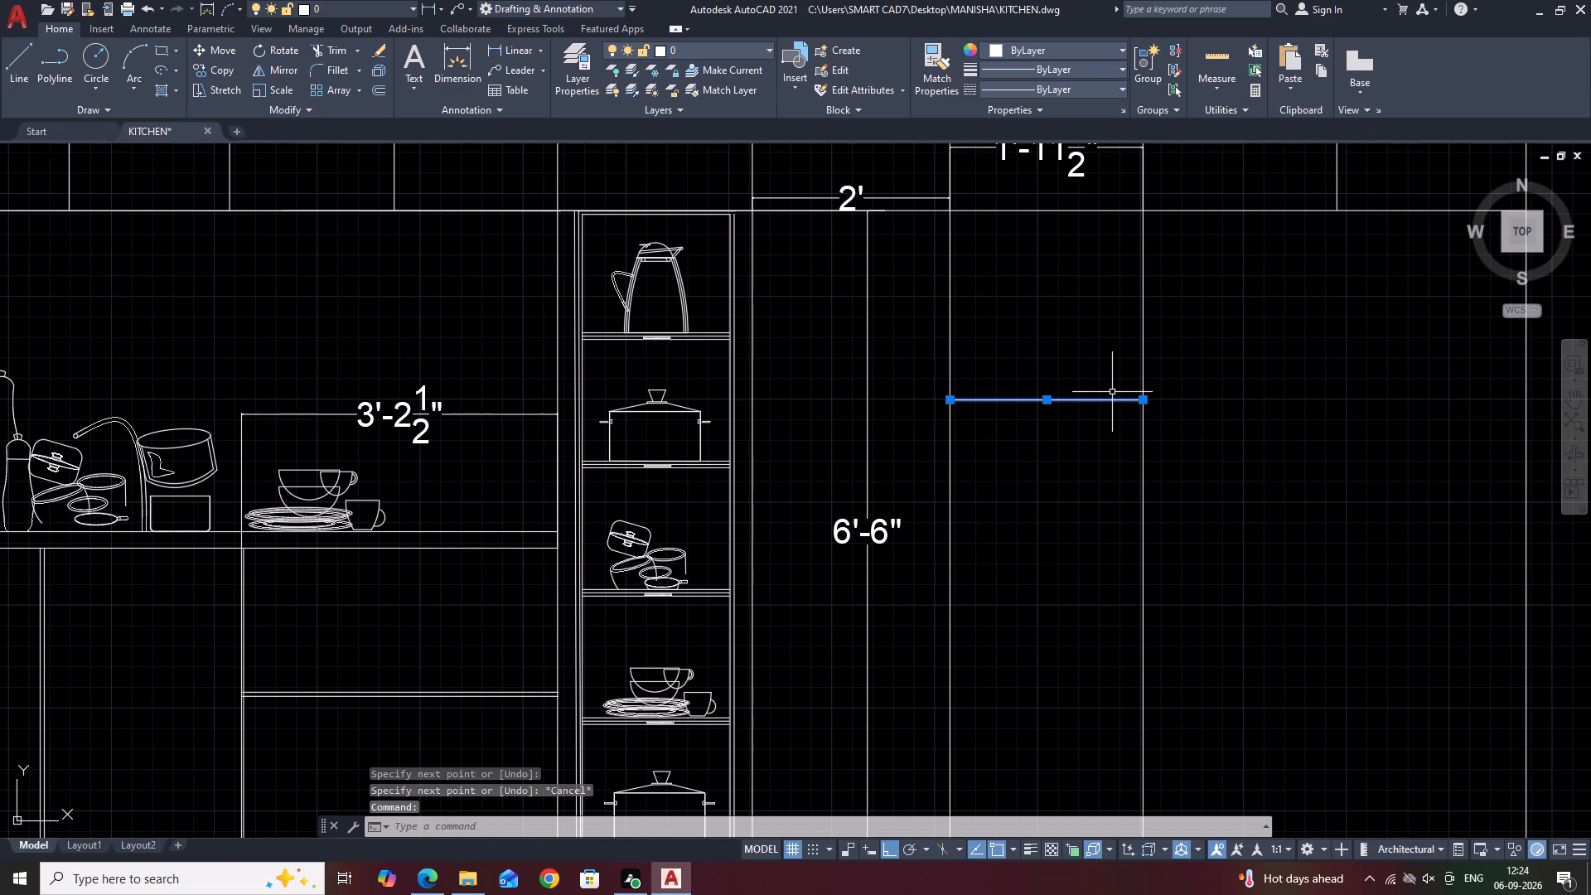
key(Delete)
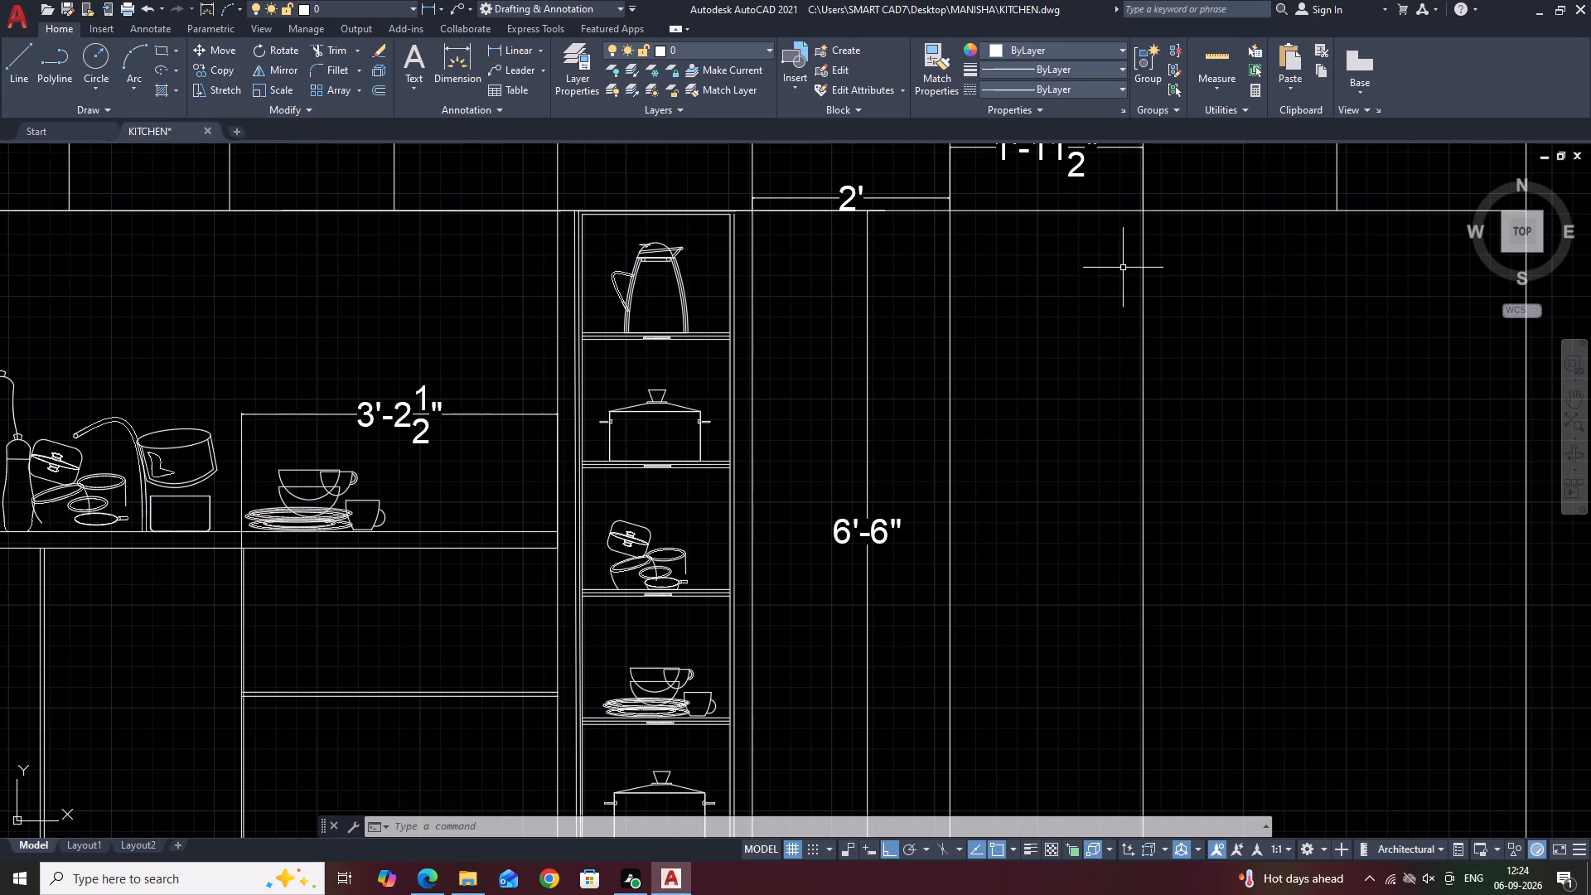
Draw a rectangular polyline spanning the full width of the 1'-11 1/2" bay, around the middle of its height.
key(p)
text(L)
key(space)
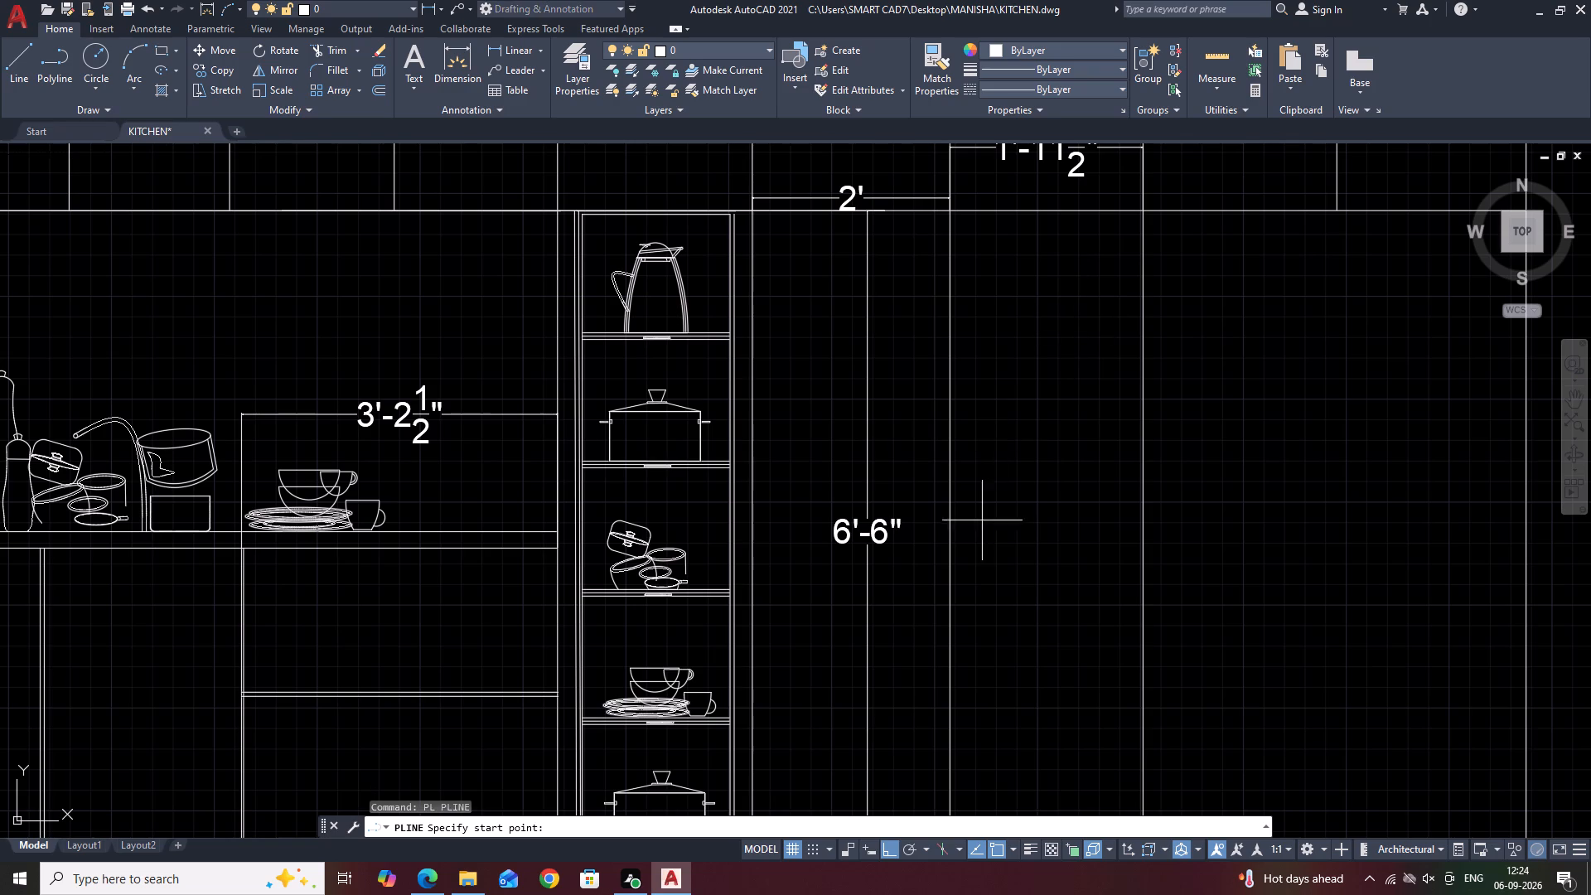
click(949, 408)
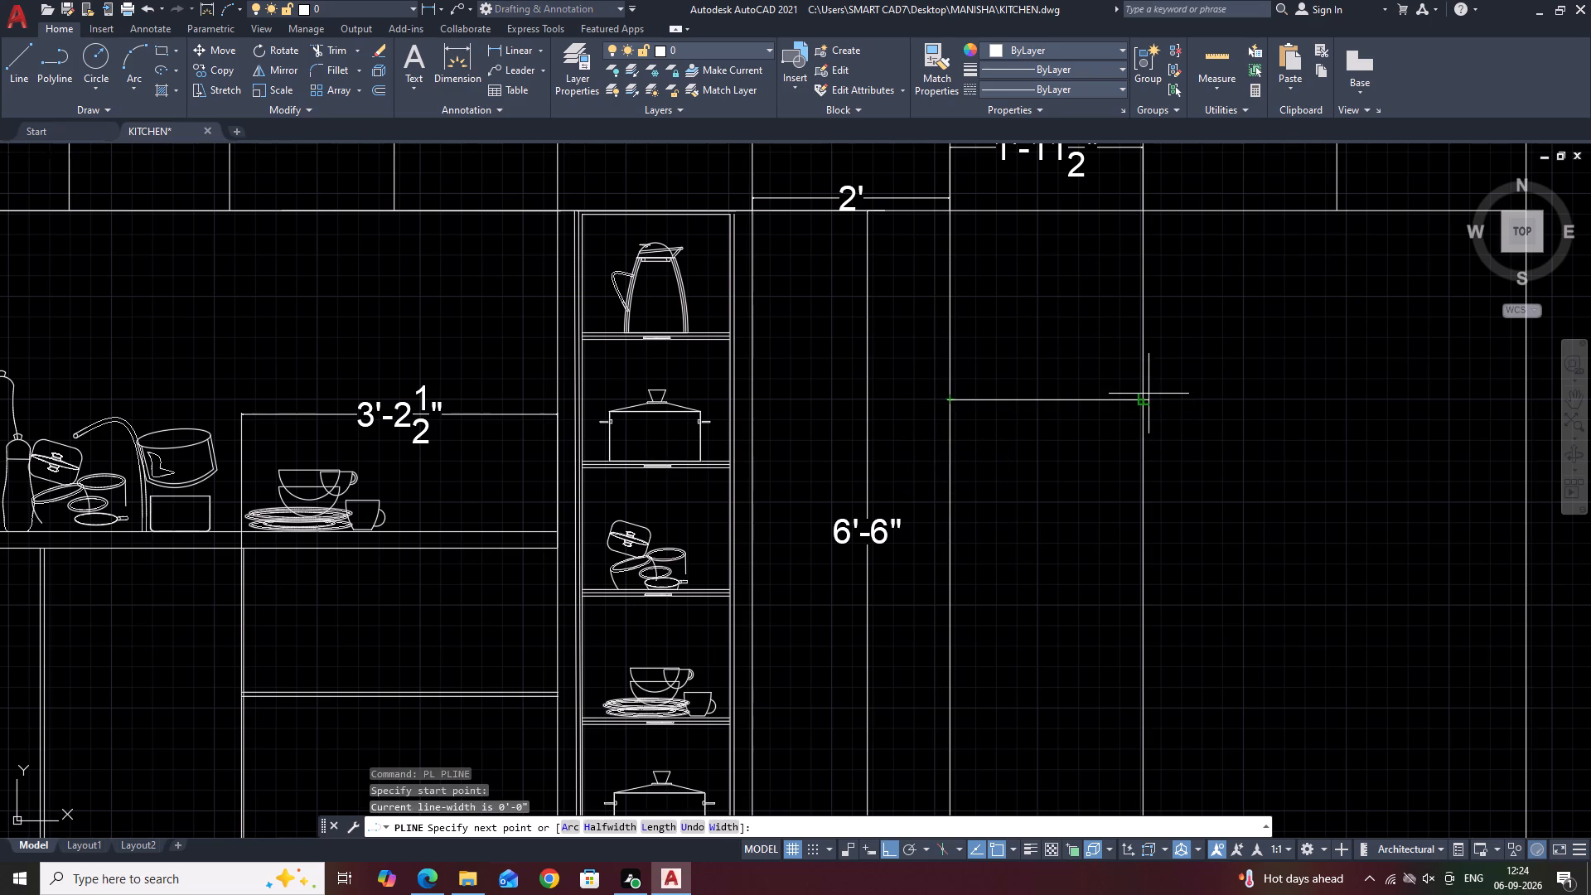
click(1149, 394)
scroll(1154, 530, down, 1)
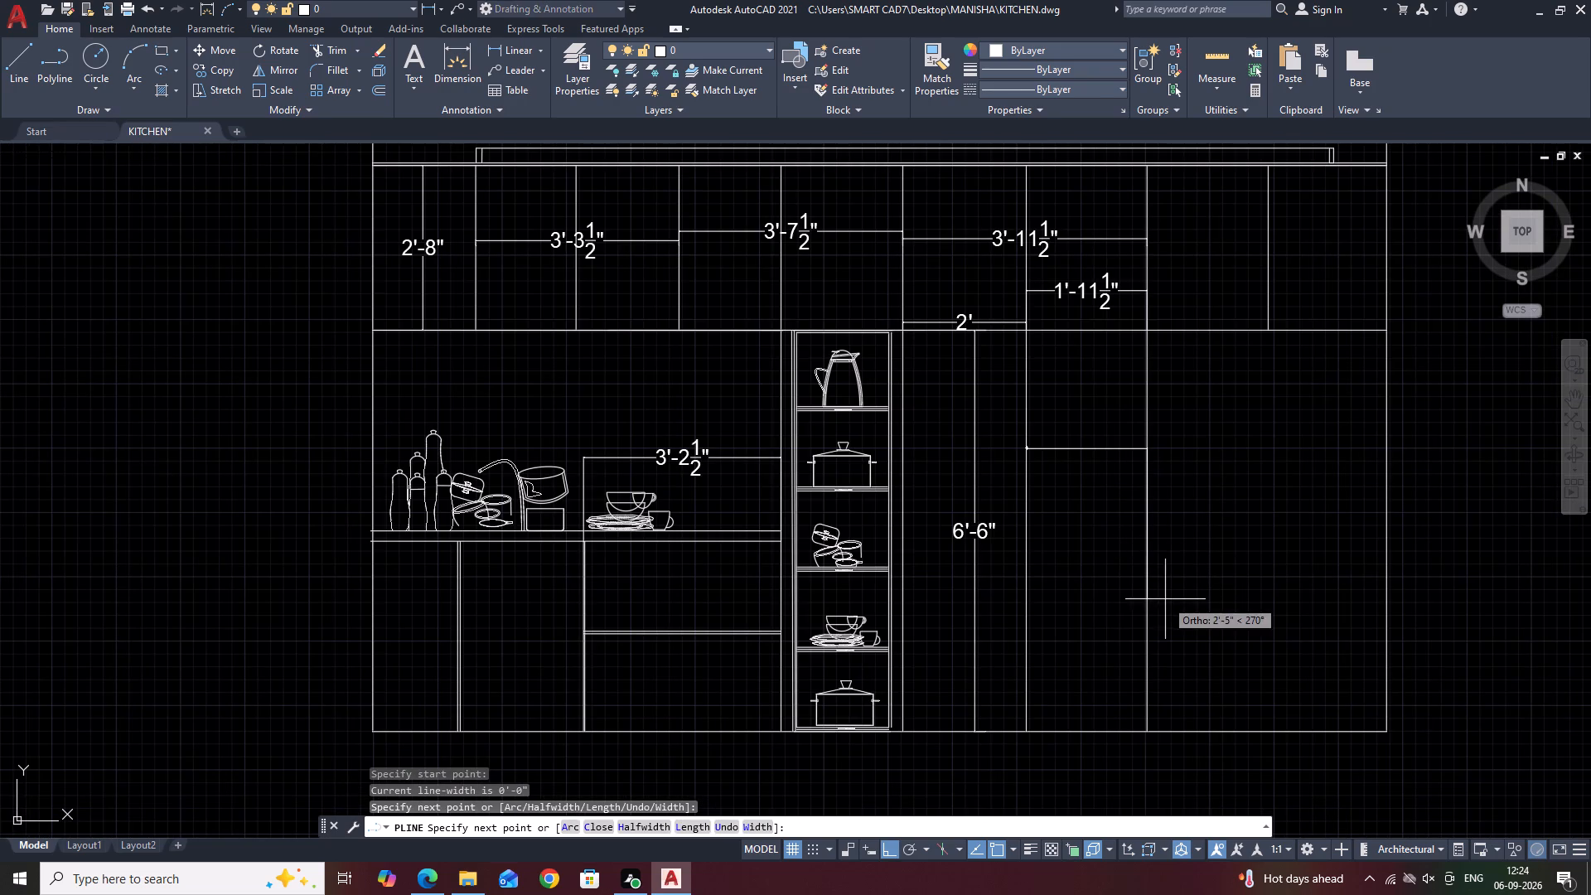
scroll(1160, 613, down, 2)
scroll(1156, 612, up, 2)
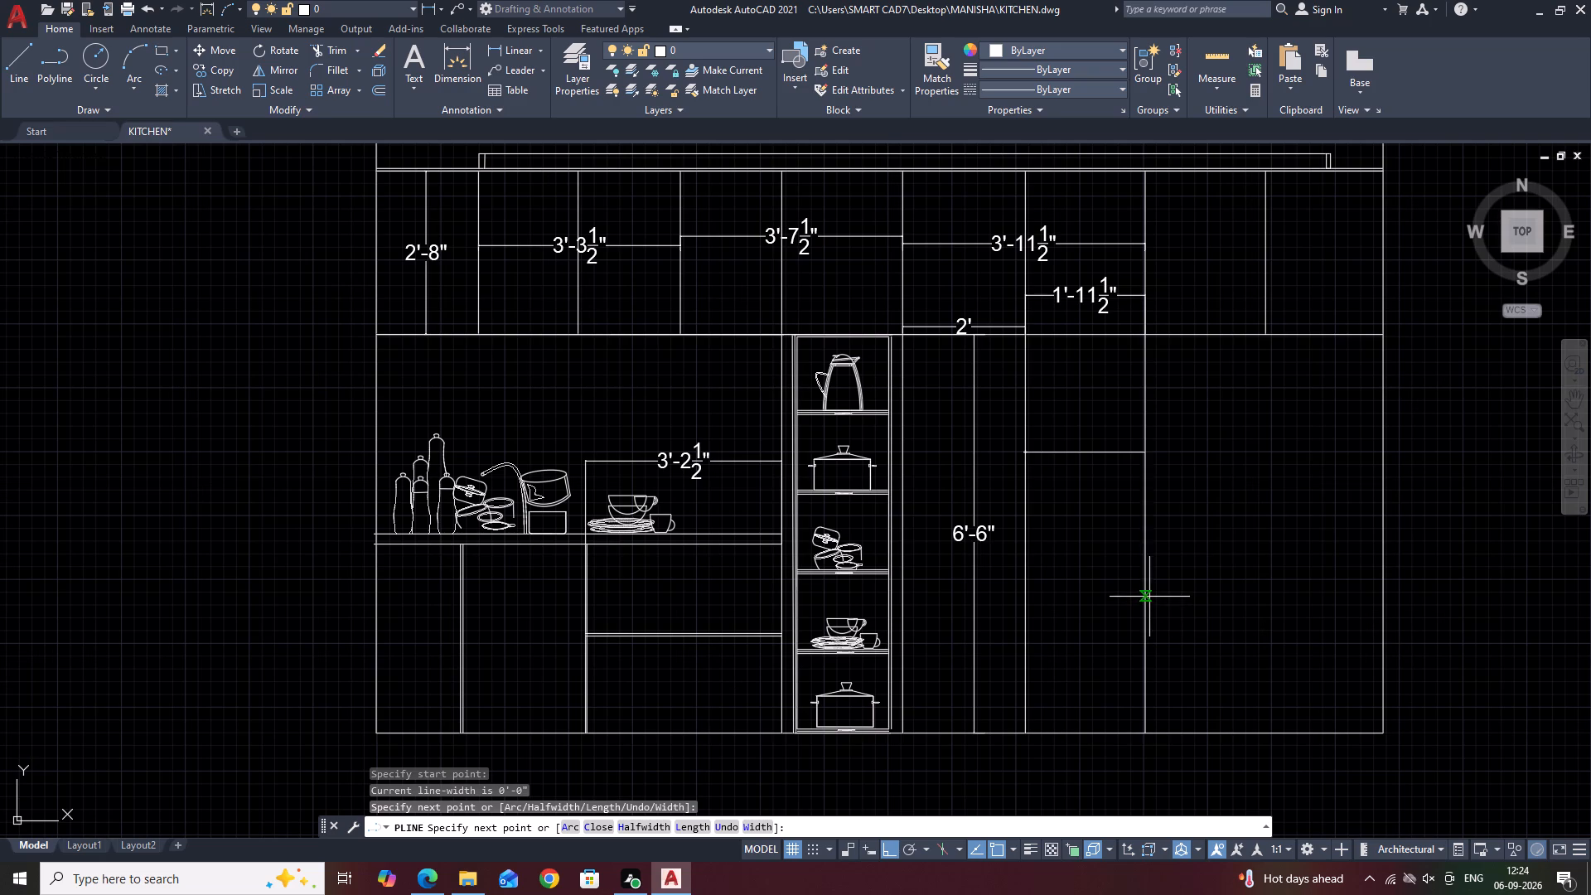
click(1150, 594)
drag(1026, 592, 1031, 573)
click(1027, 453)
key(Escape)
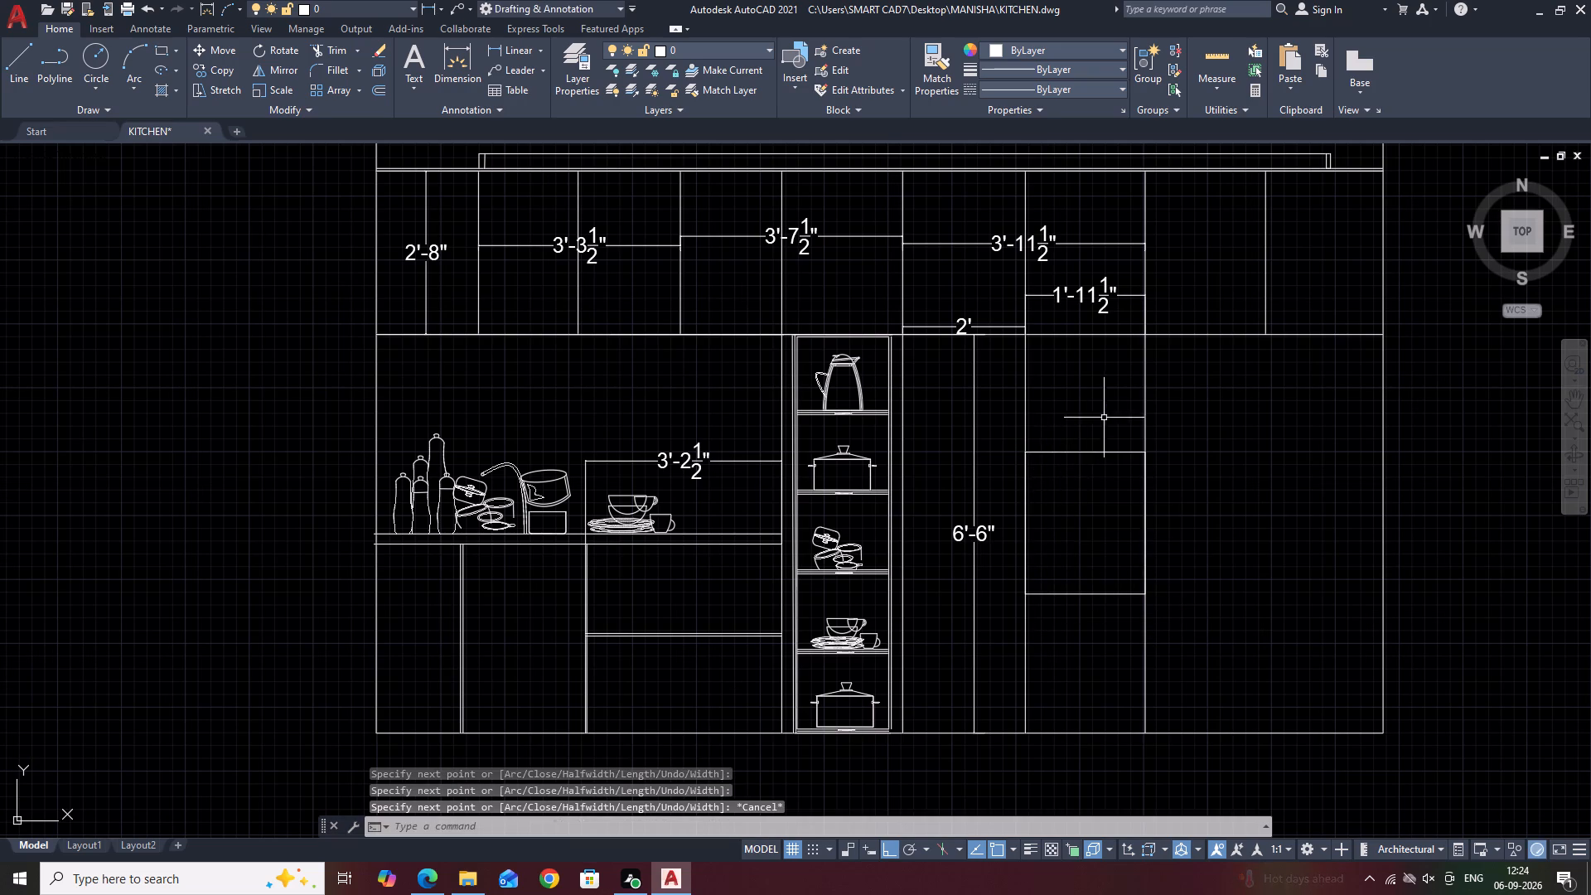
Offset the new rectangle in the 1'-11 1/2" bay inward by 0.5".
click(1104, 418)
click(1086, 480)
key(o)
key(space)
text(0)
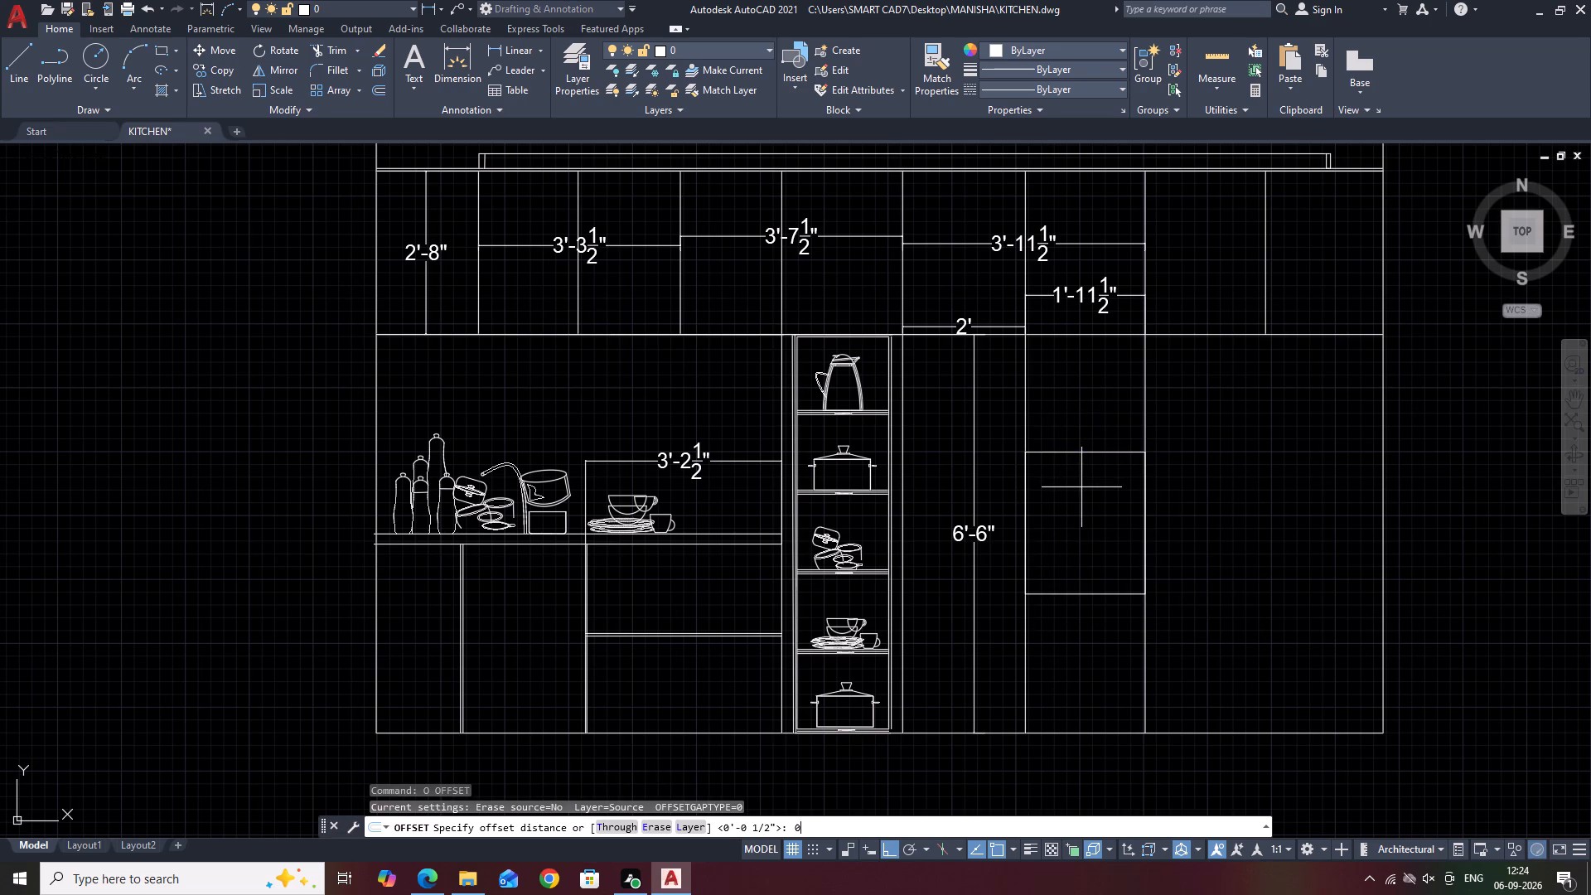
key(slash)
key(BackSpace)
key(period)
text(5)
key(space)
click(1090, 520)
key(Escape)
middle_drag(1201, 481, 1170, 426)
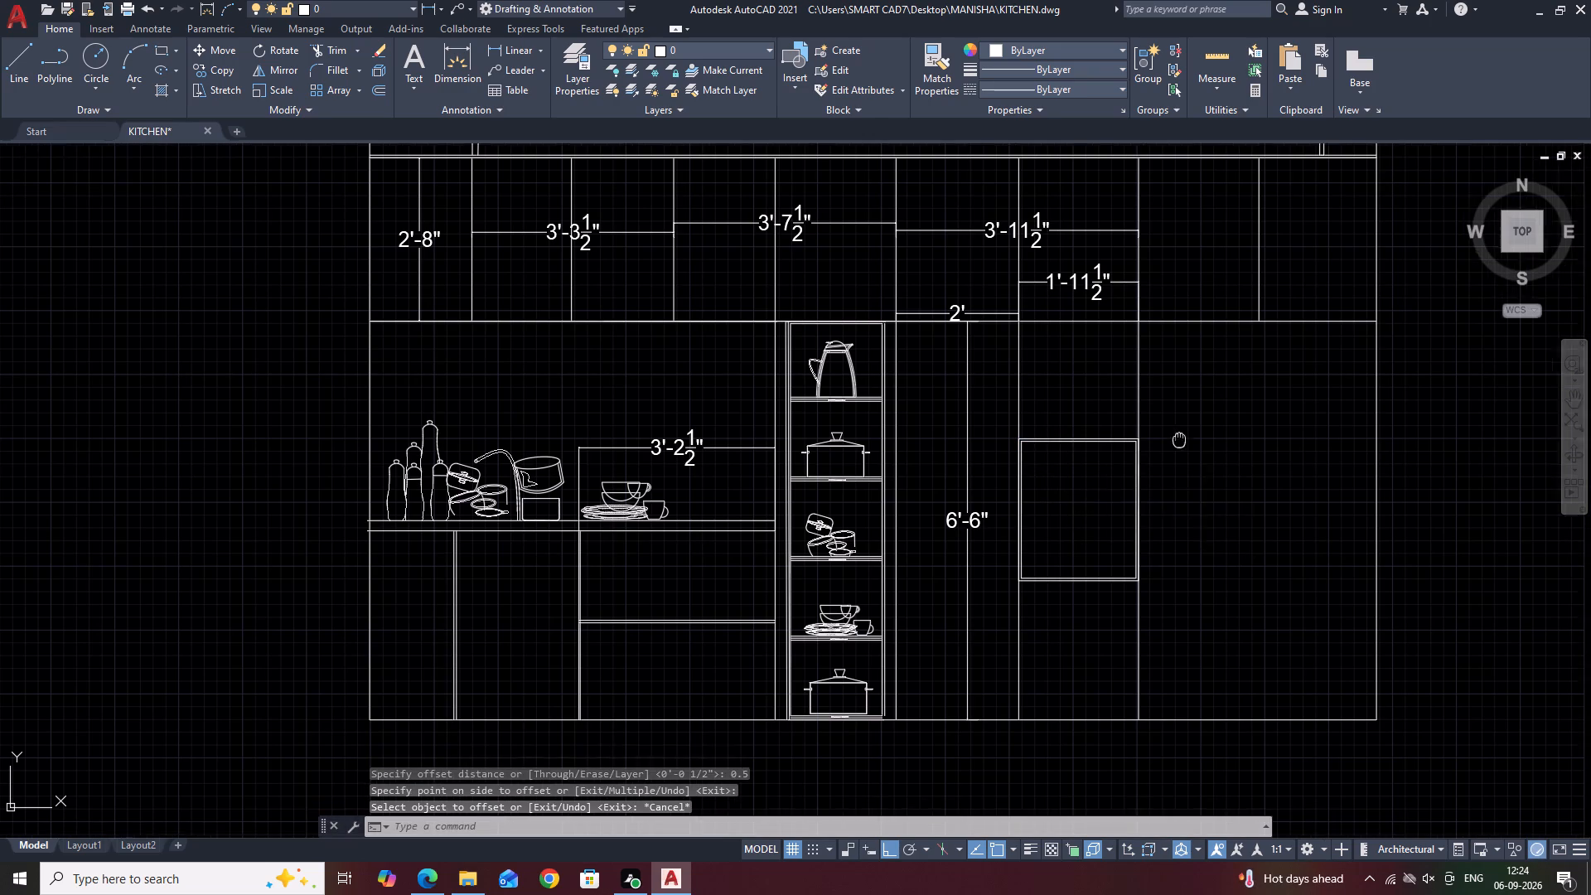